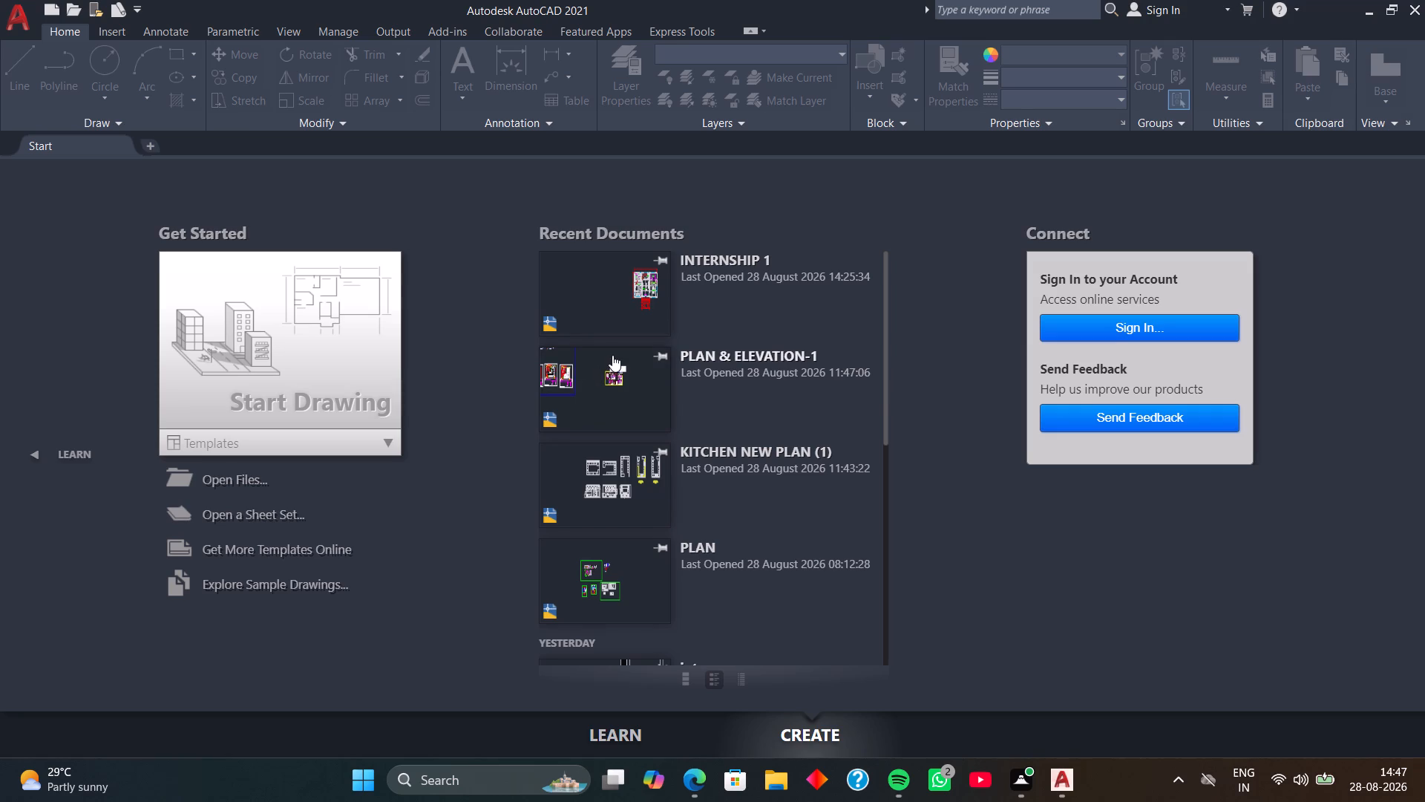
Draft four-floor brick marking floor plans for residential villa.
Start a new blank drawing from the start page.
left_click(333, 332)
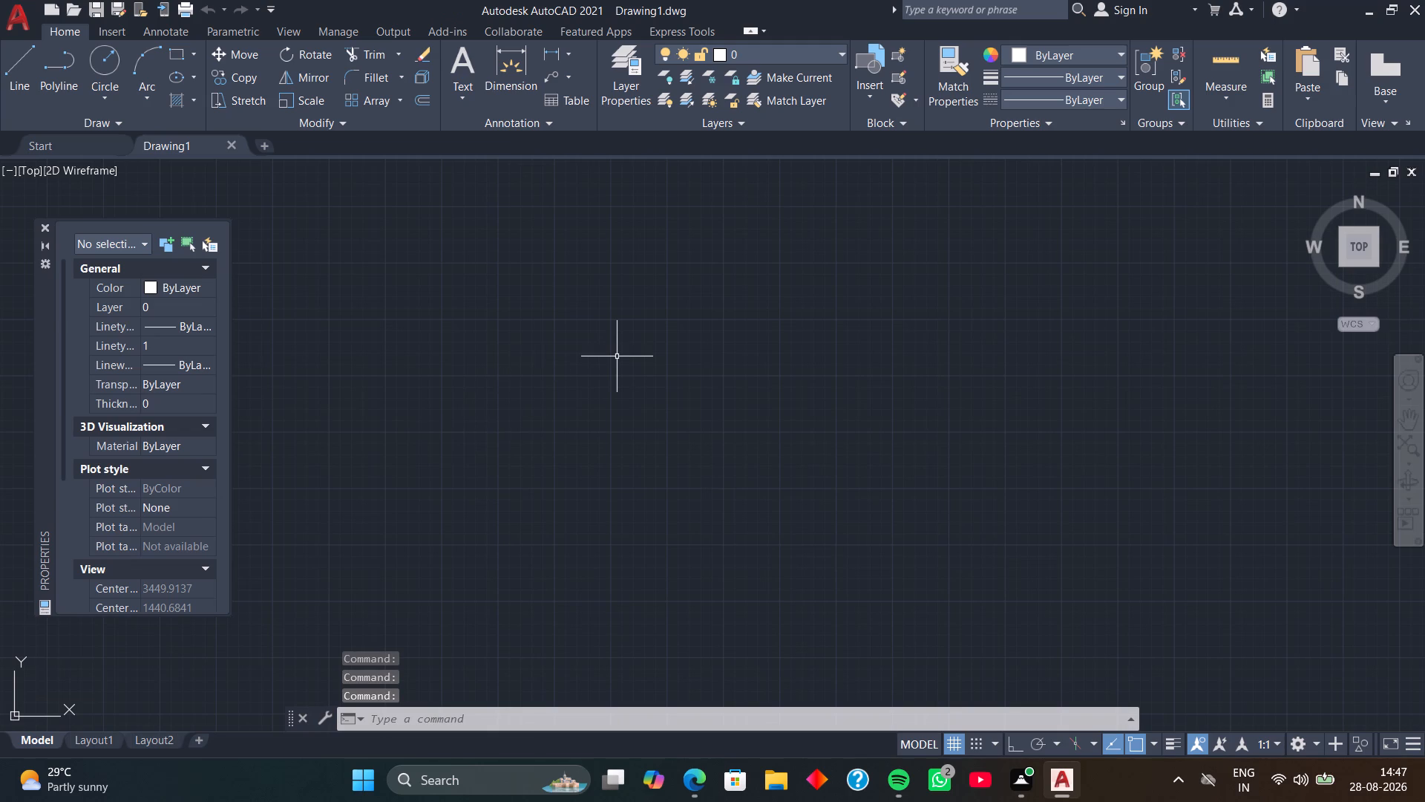
Check the Open and Save settings in the program options and close them.
type("OP")
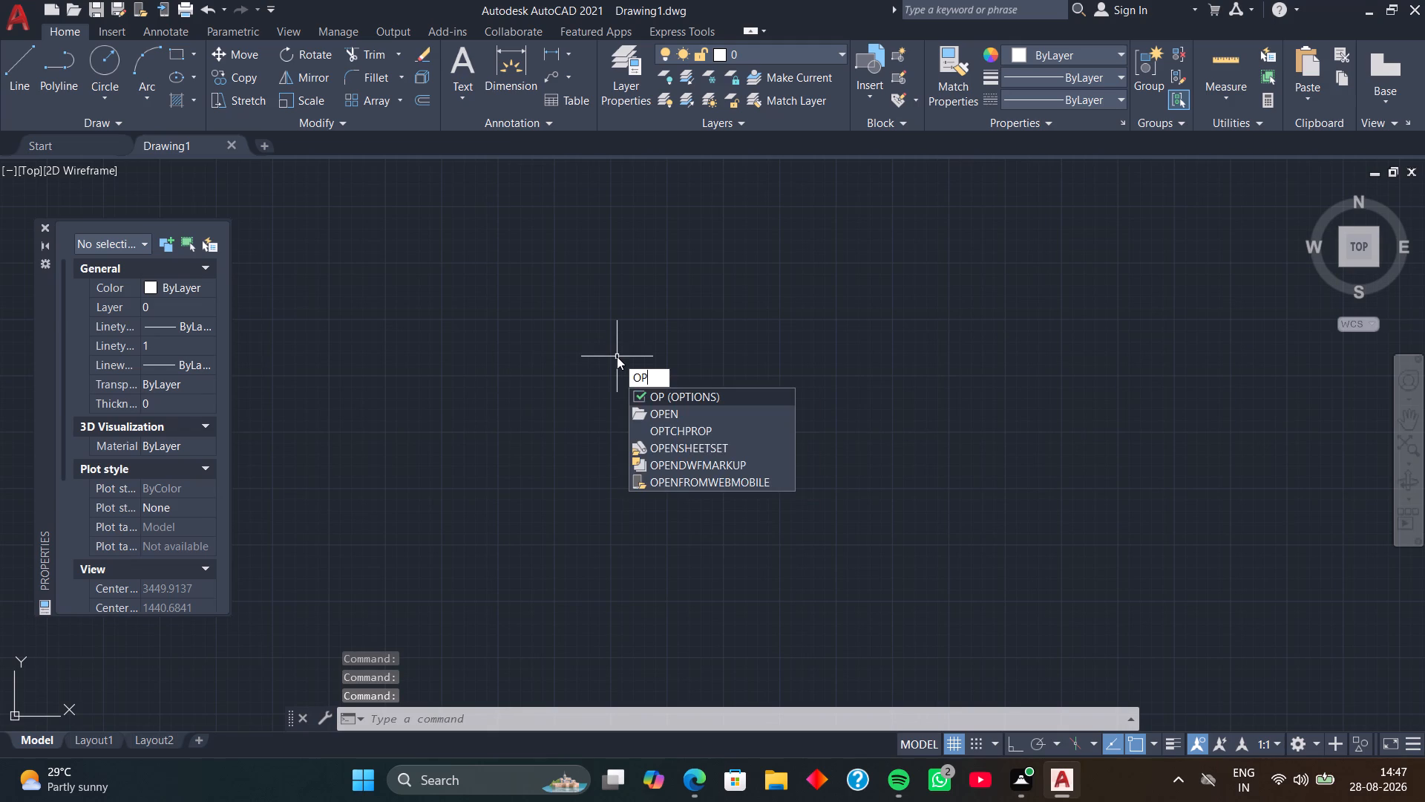
key("space")
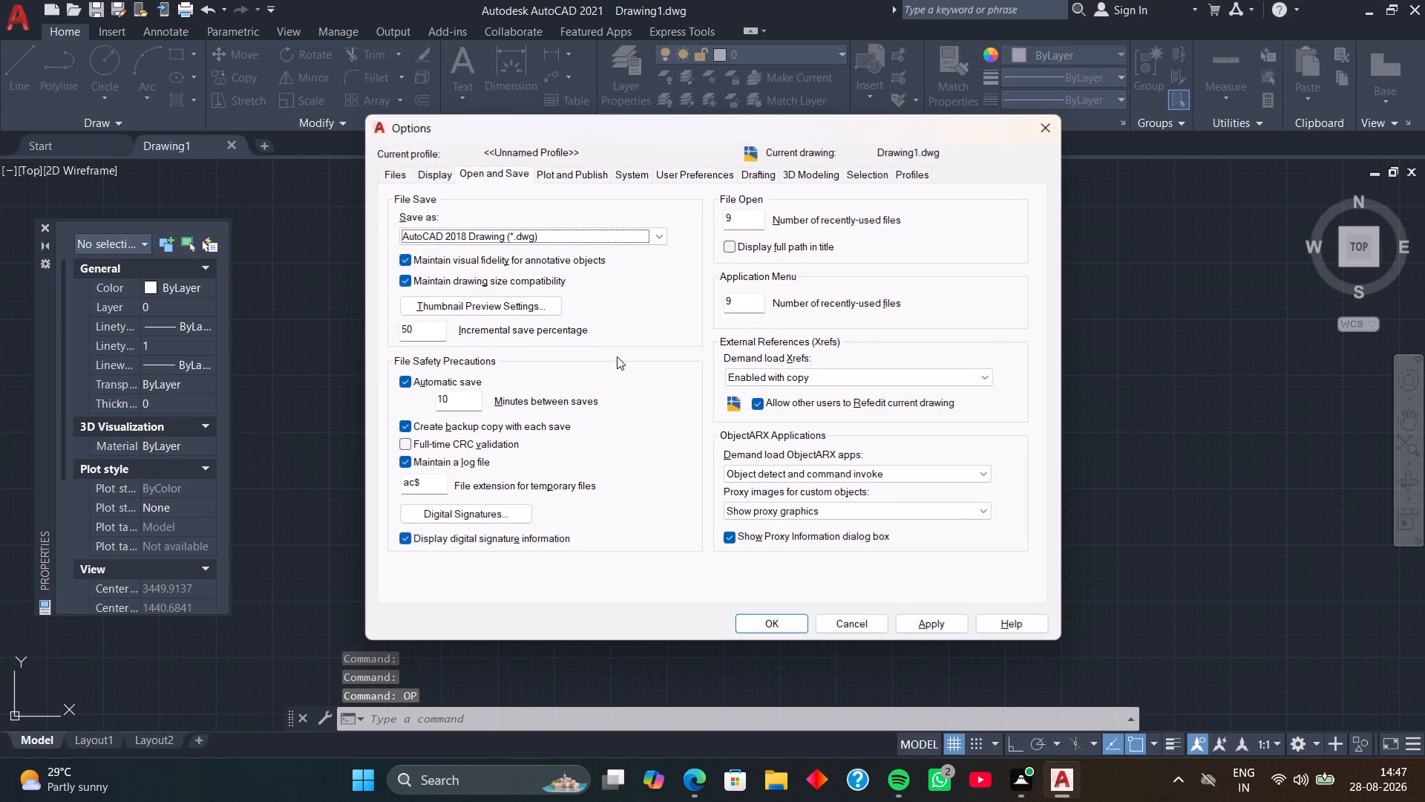
left_click(783, 619)
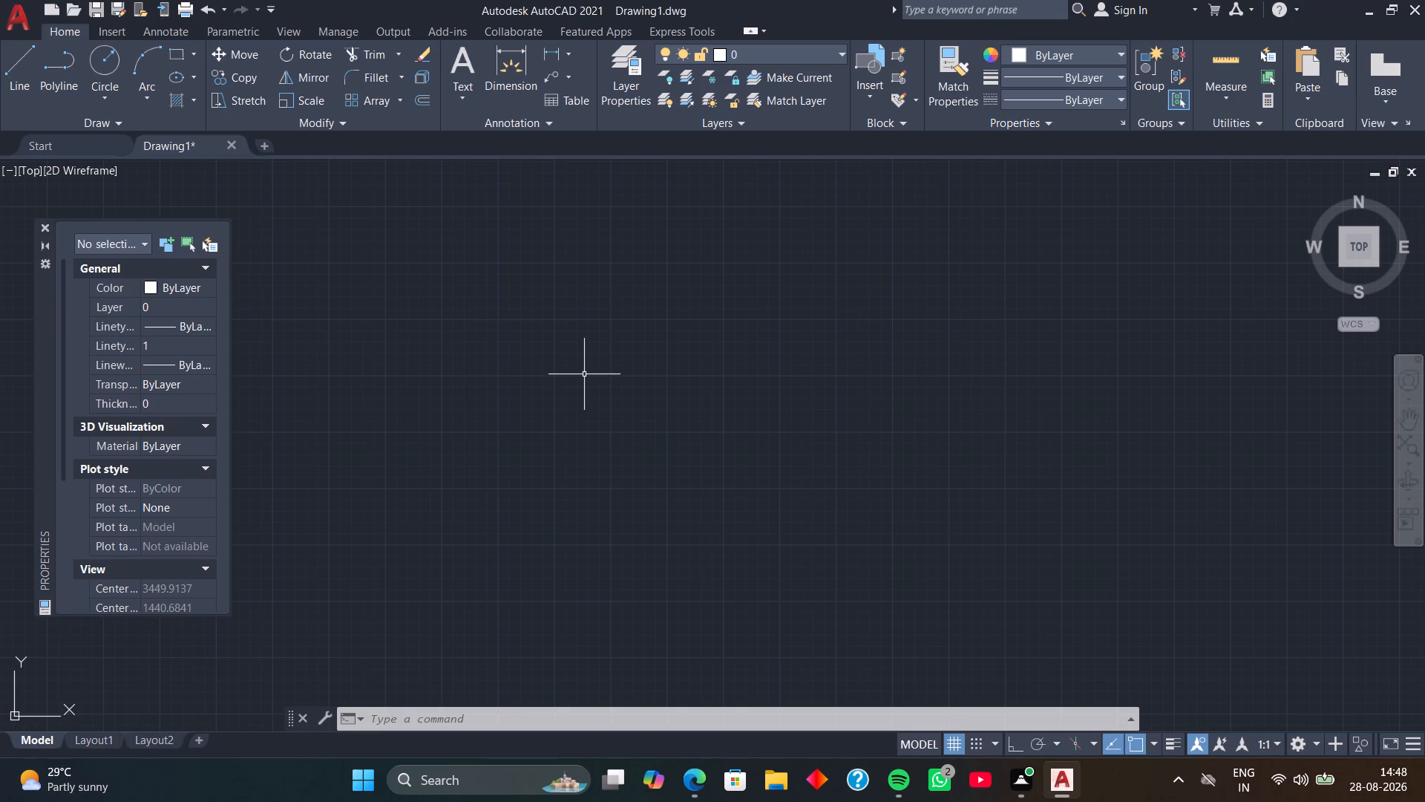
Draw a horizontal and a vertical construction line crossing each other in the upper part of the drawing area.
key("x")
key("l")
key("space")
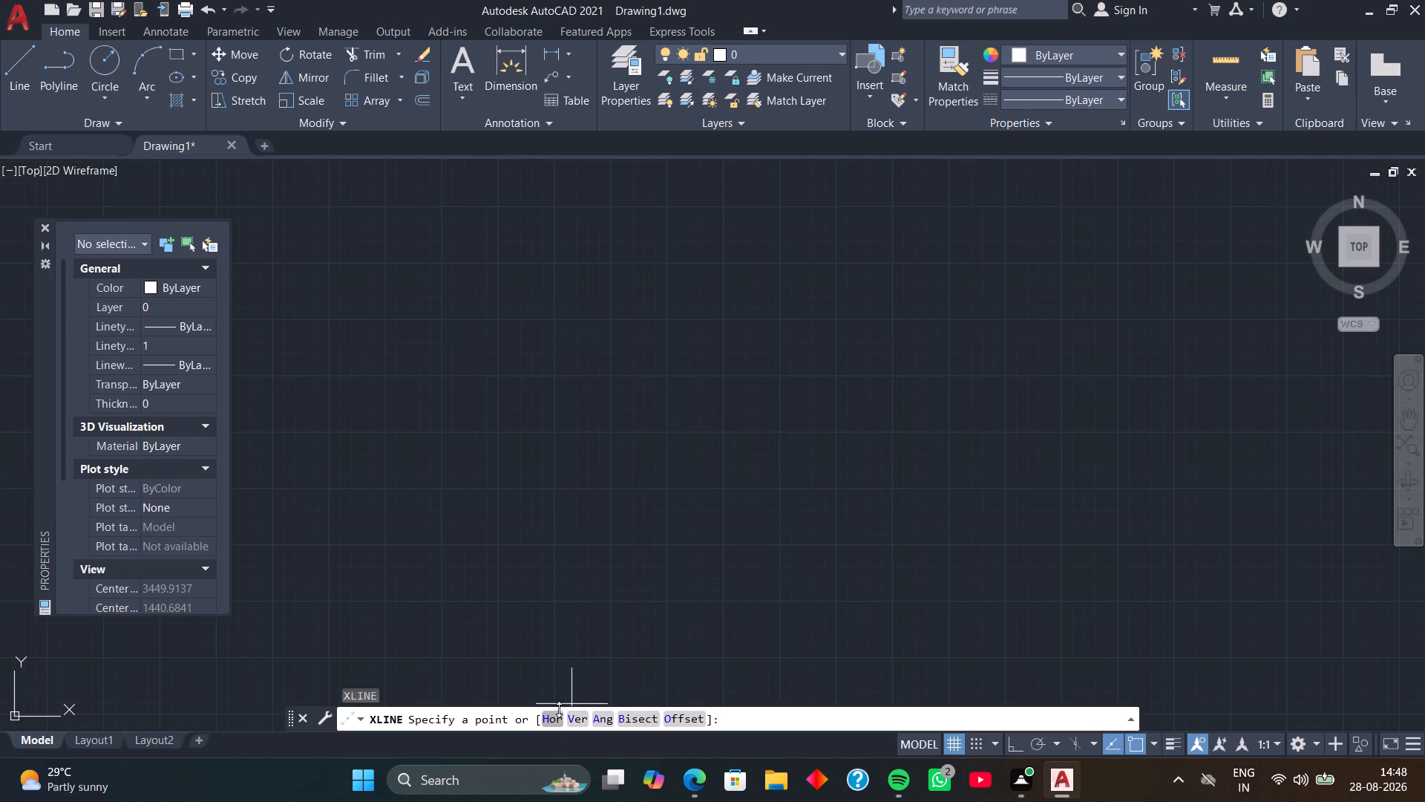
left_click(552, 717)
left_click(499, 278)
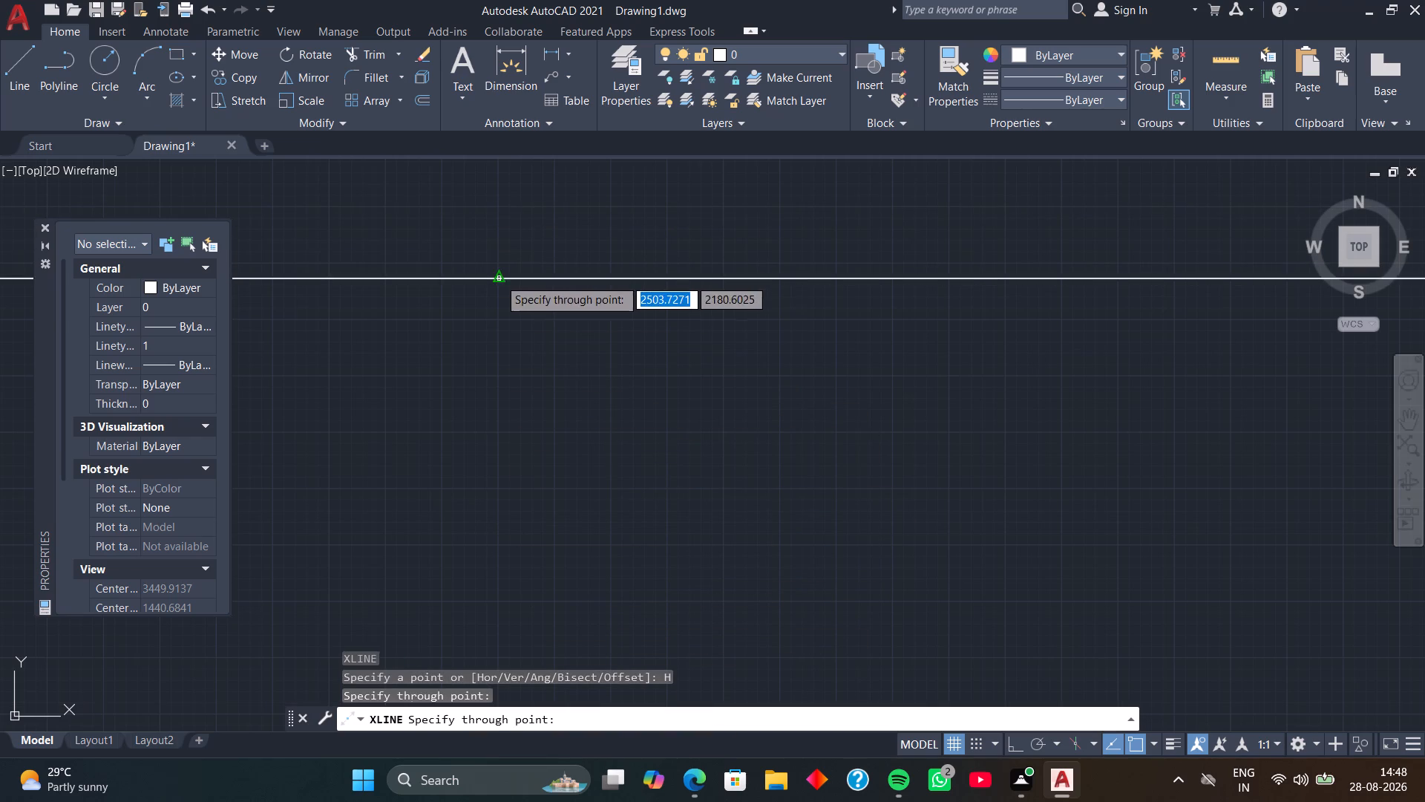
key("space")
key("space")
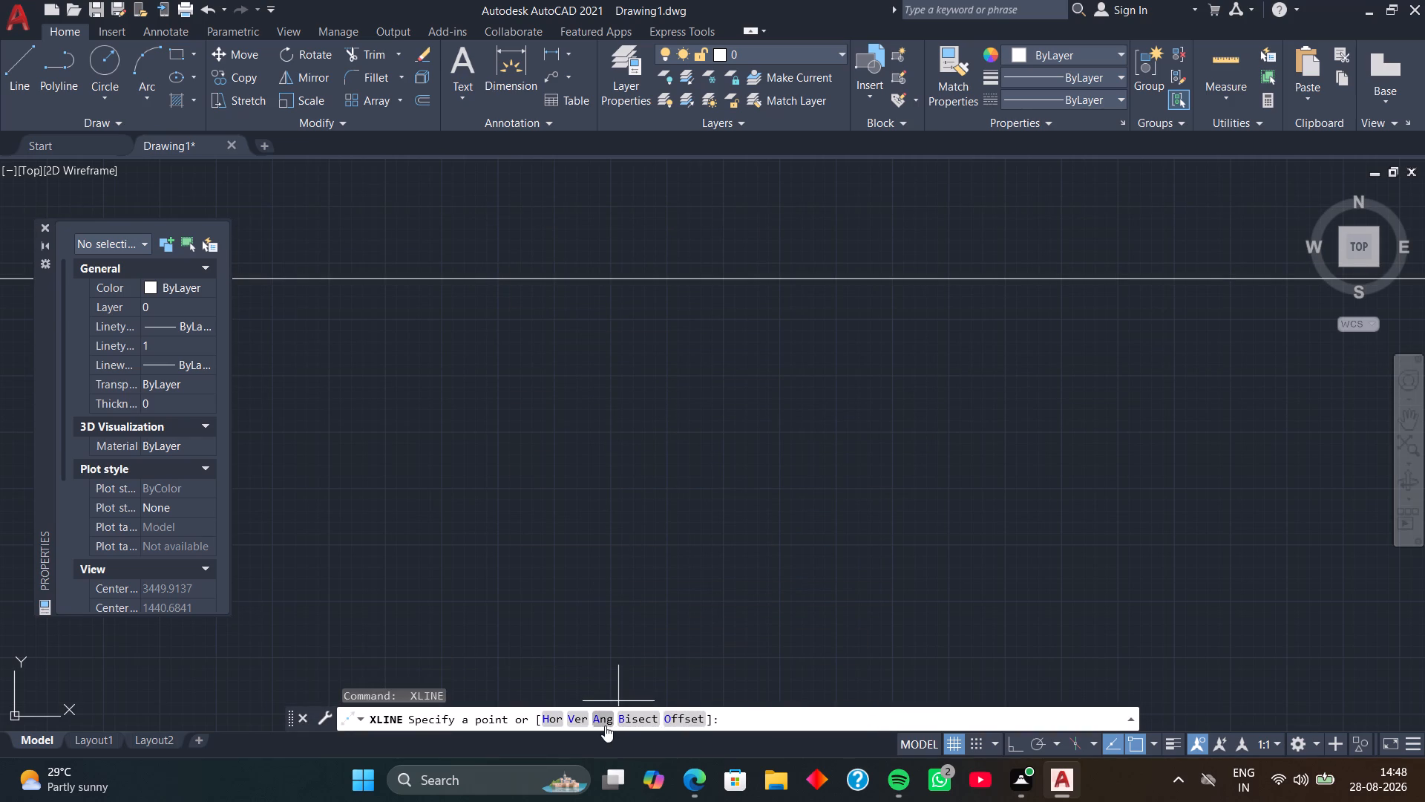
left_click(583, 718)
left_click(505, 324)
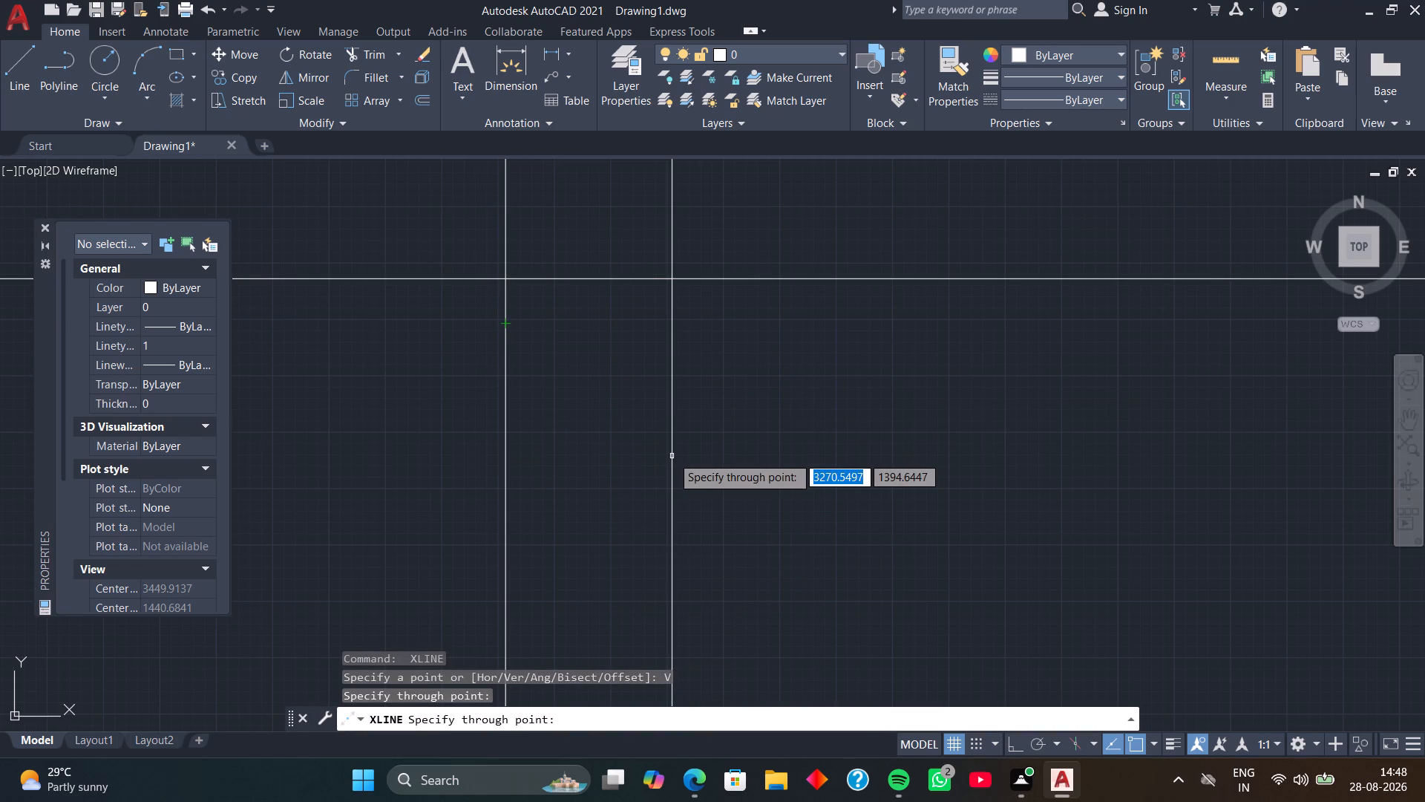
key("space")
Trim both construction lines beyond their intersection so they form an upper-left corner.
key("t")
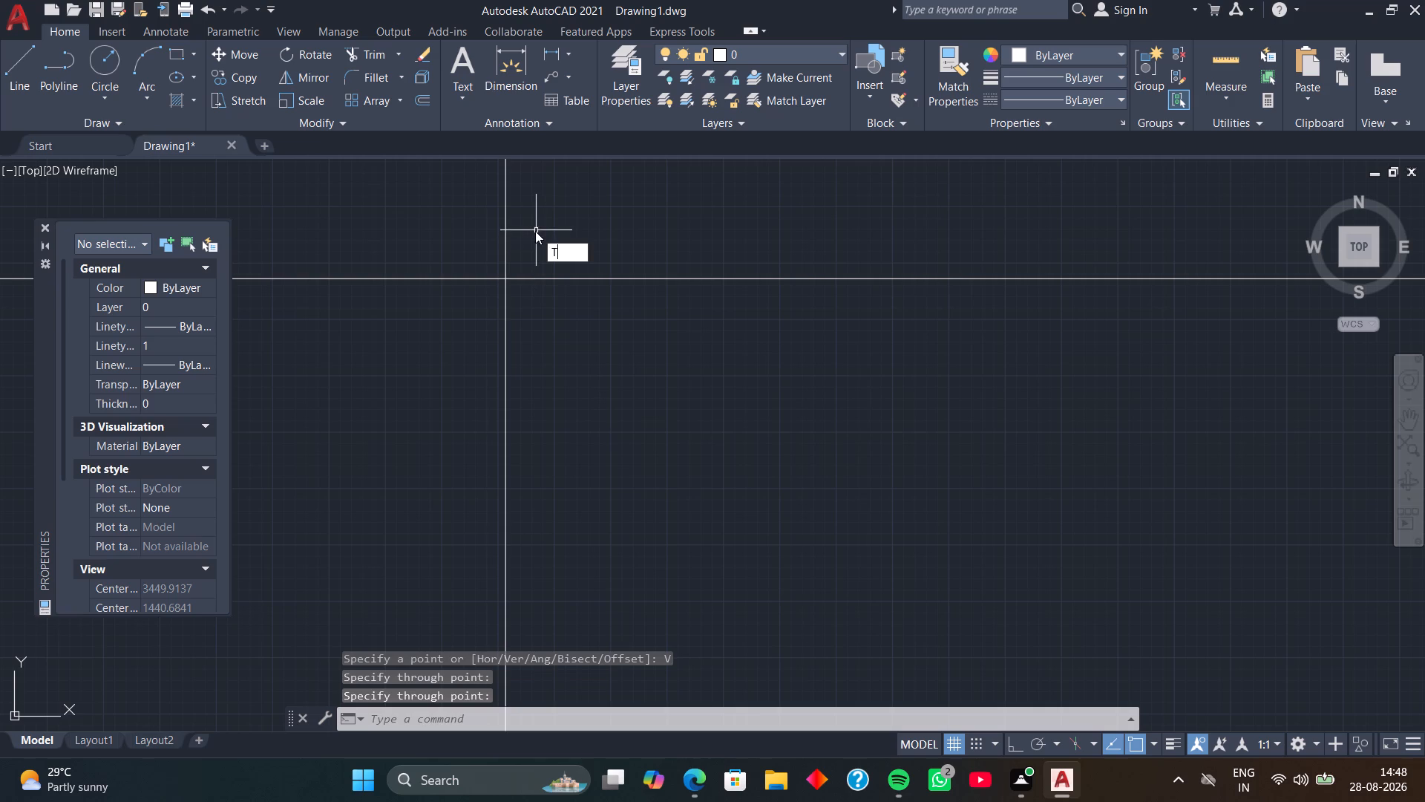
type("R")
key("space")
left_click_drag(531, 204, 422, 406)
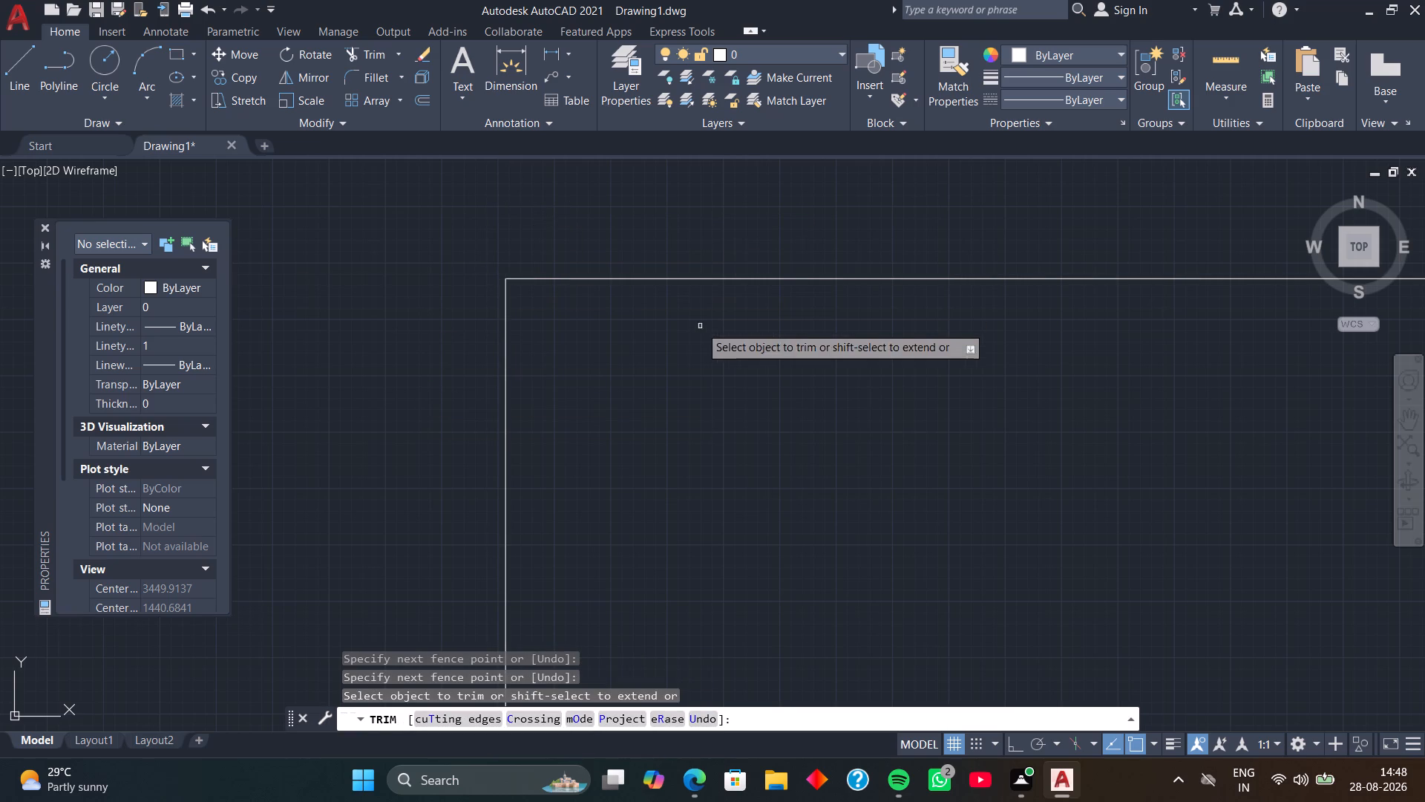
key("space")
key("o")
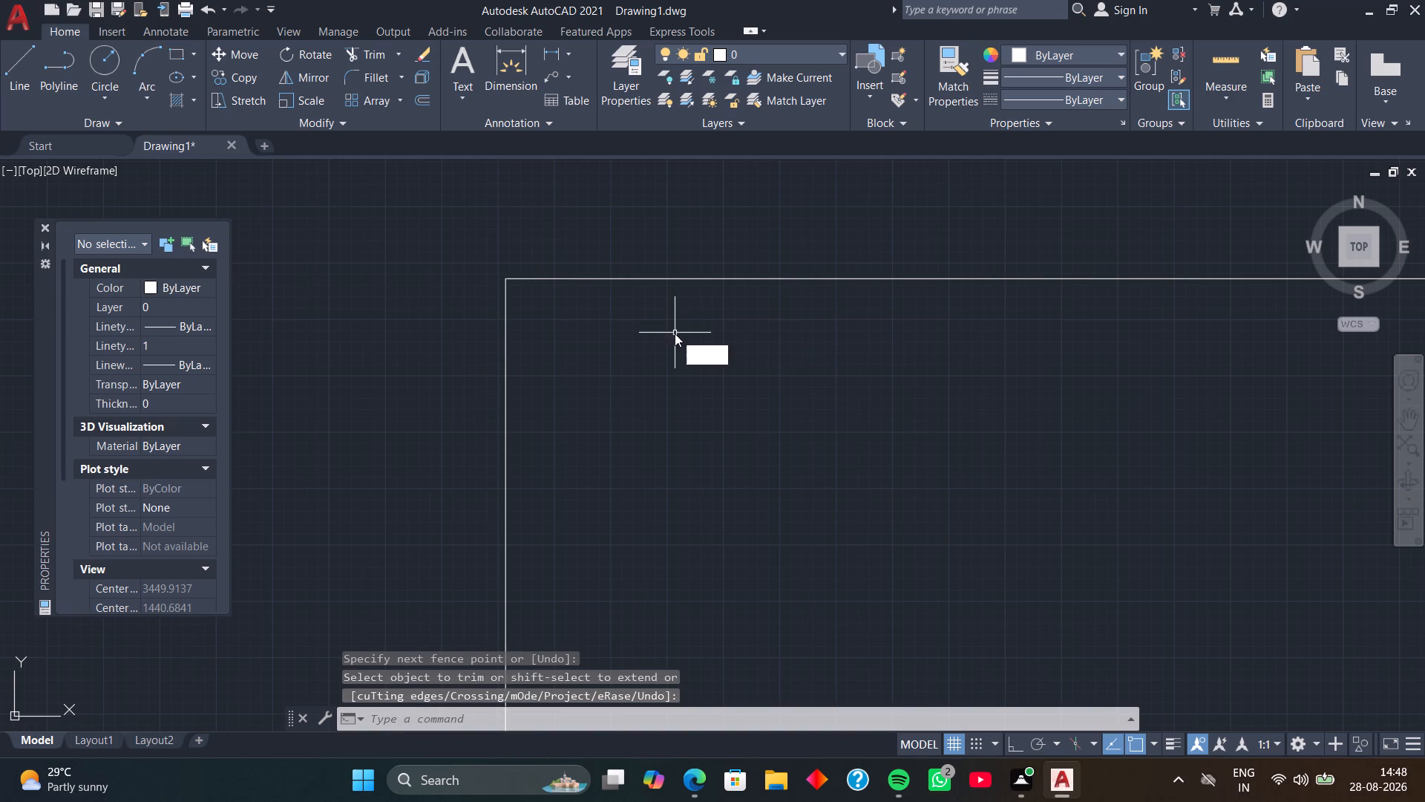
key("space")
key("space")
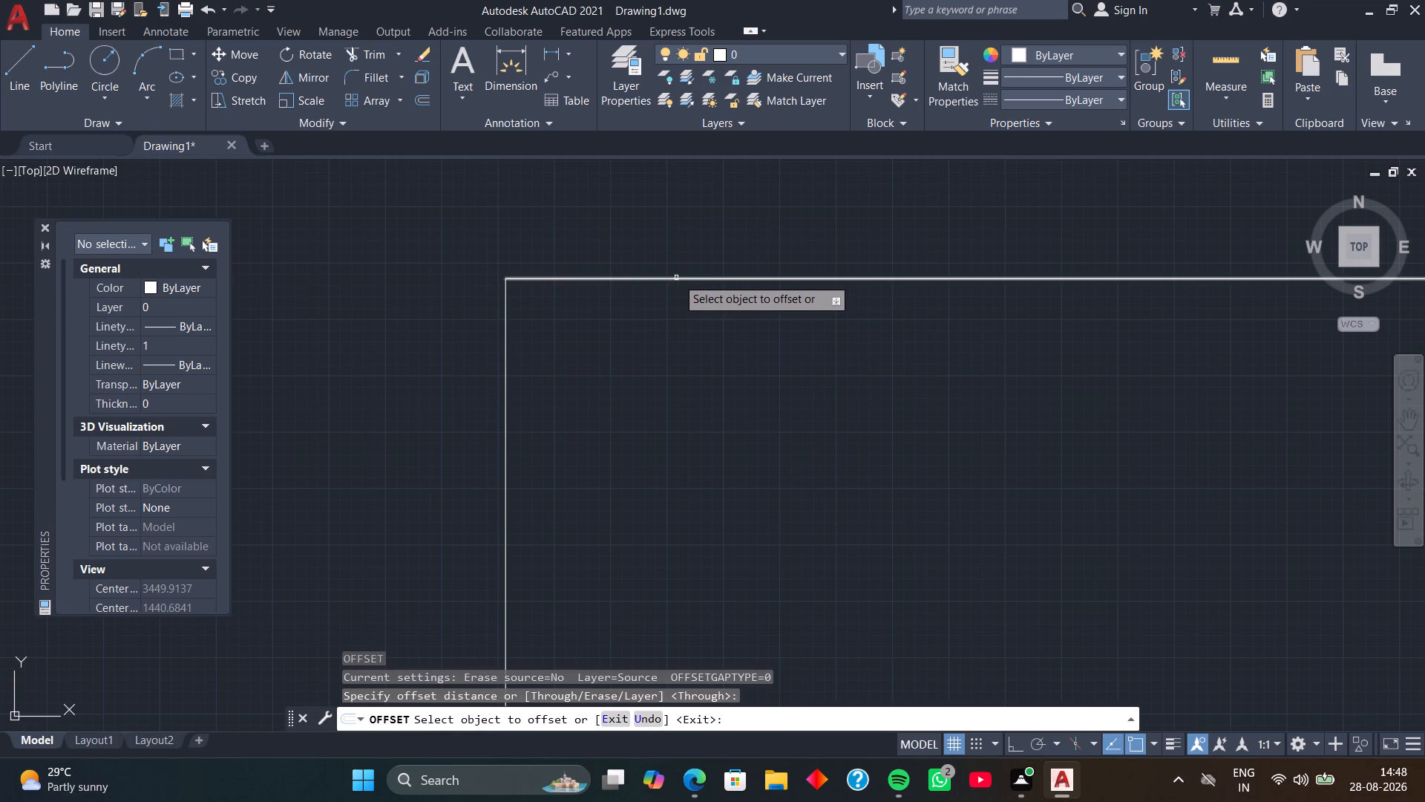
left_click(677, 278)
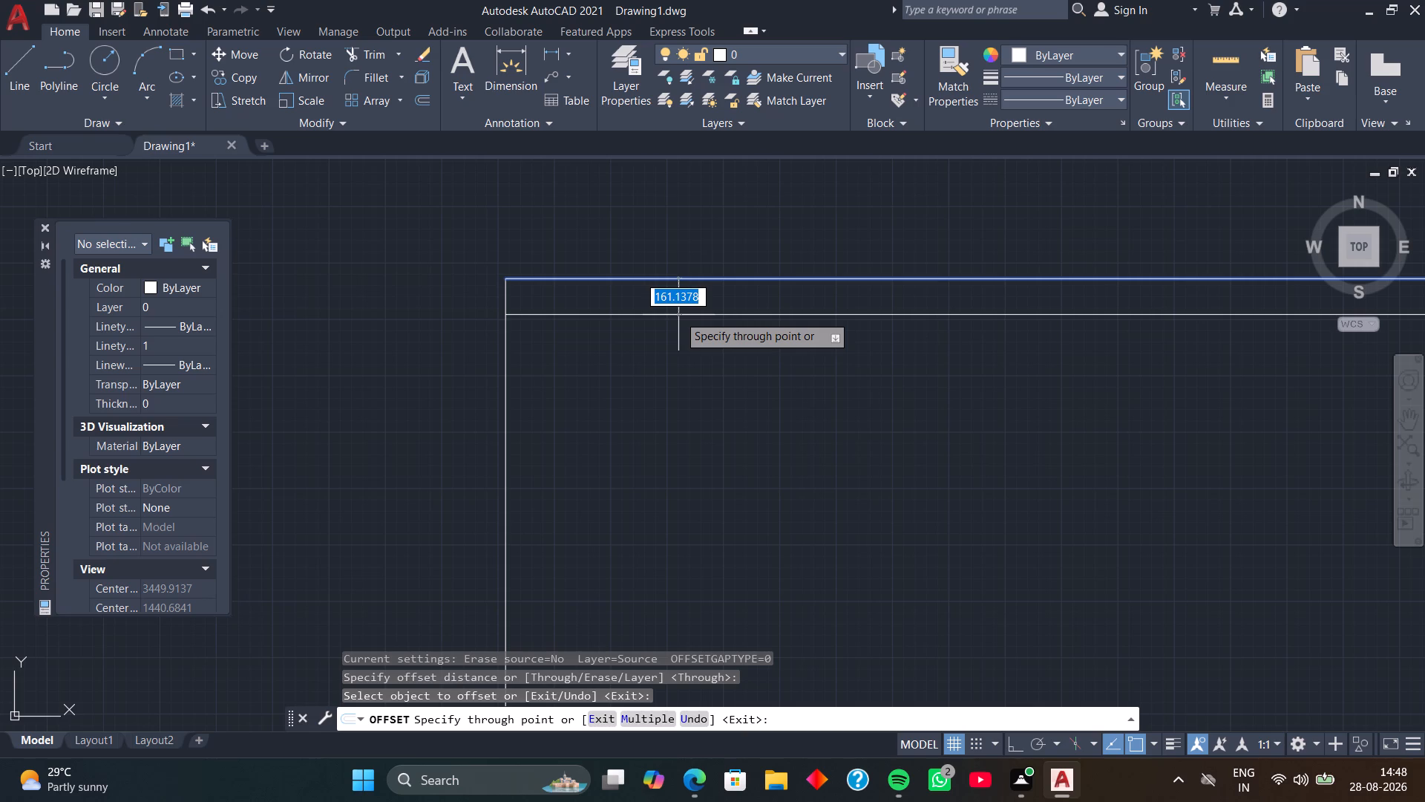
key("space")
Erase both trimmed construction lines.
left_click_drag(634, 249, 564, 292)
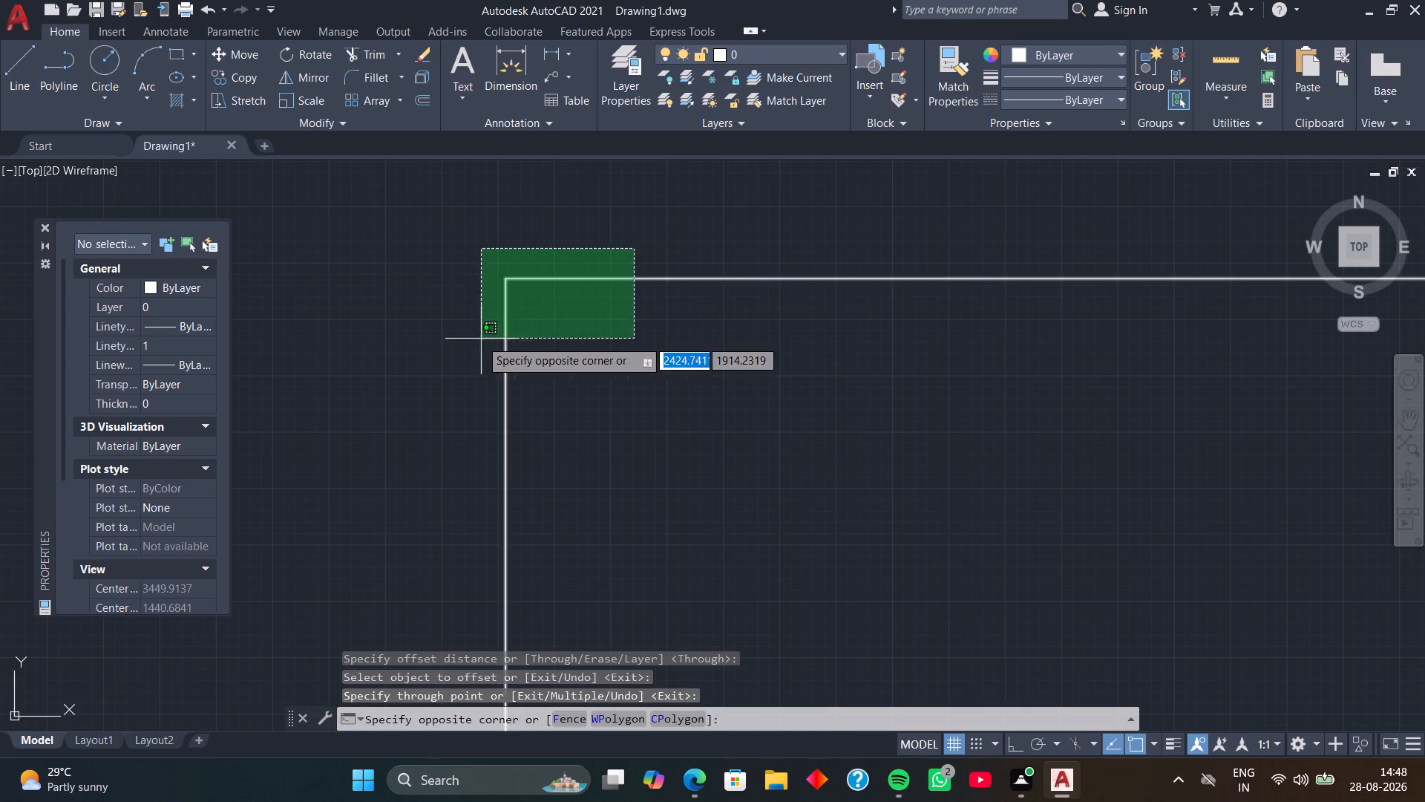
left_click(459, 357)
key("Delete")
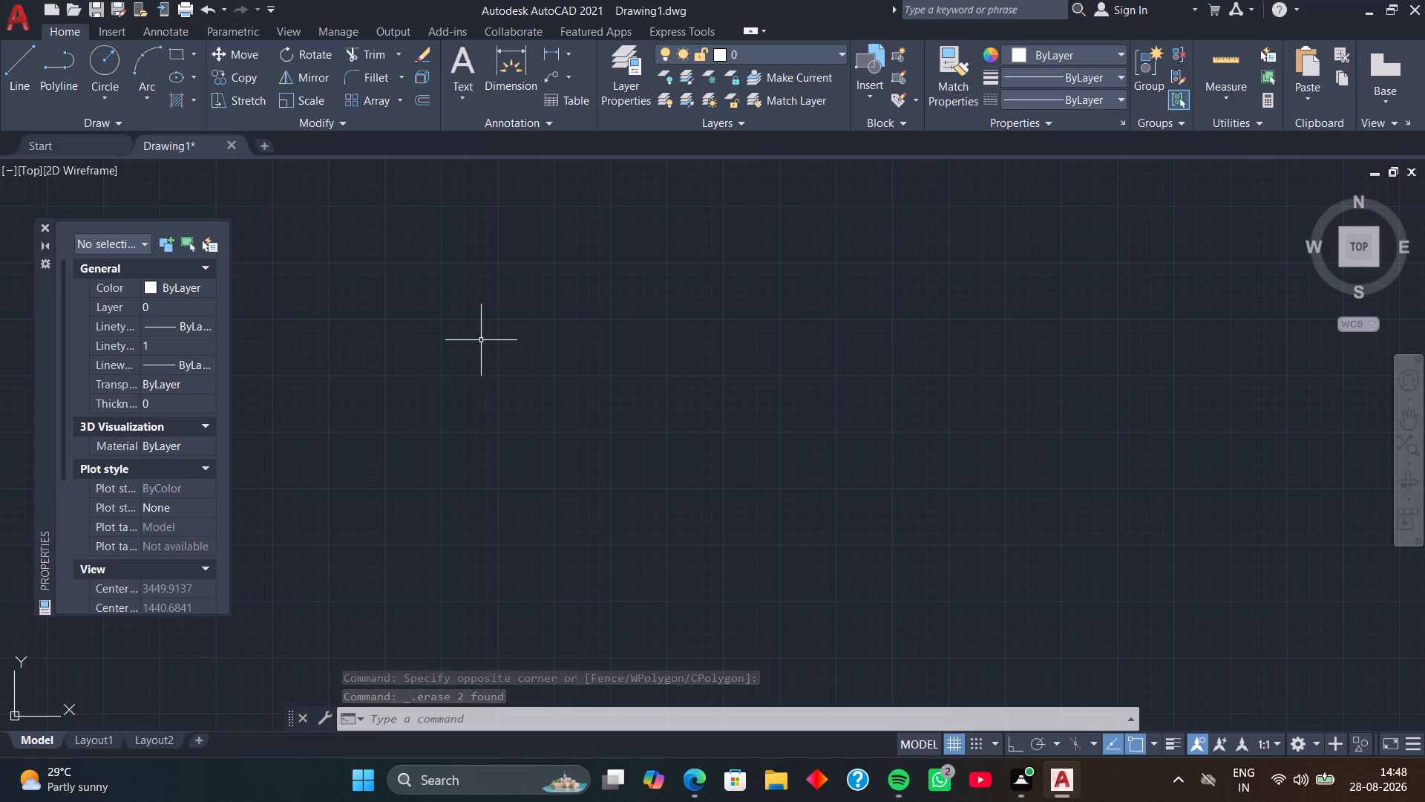
Configure the drawing units to Engineering length with 0'-0.0" precision and Inches as the insertion scale.
type("UN")
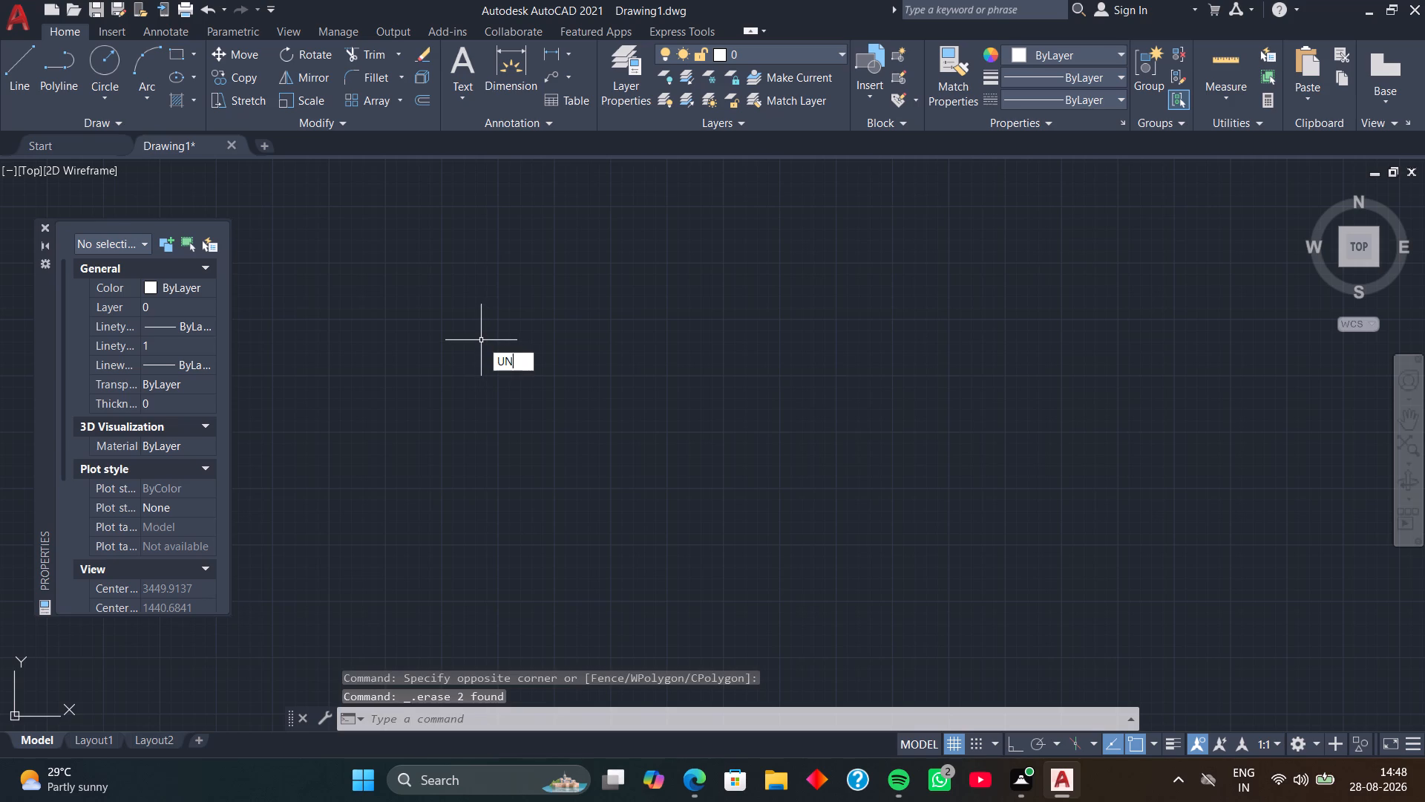
key("space")
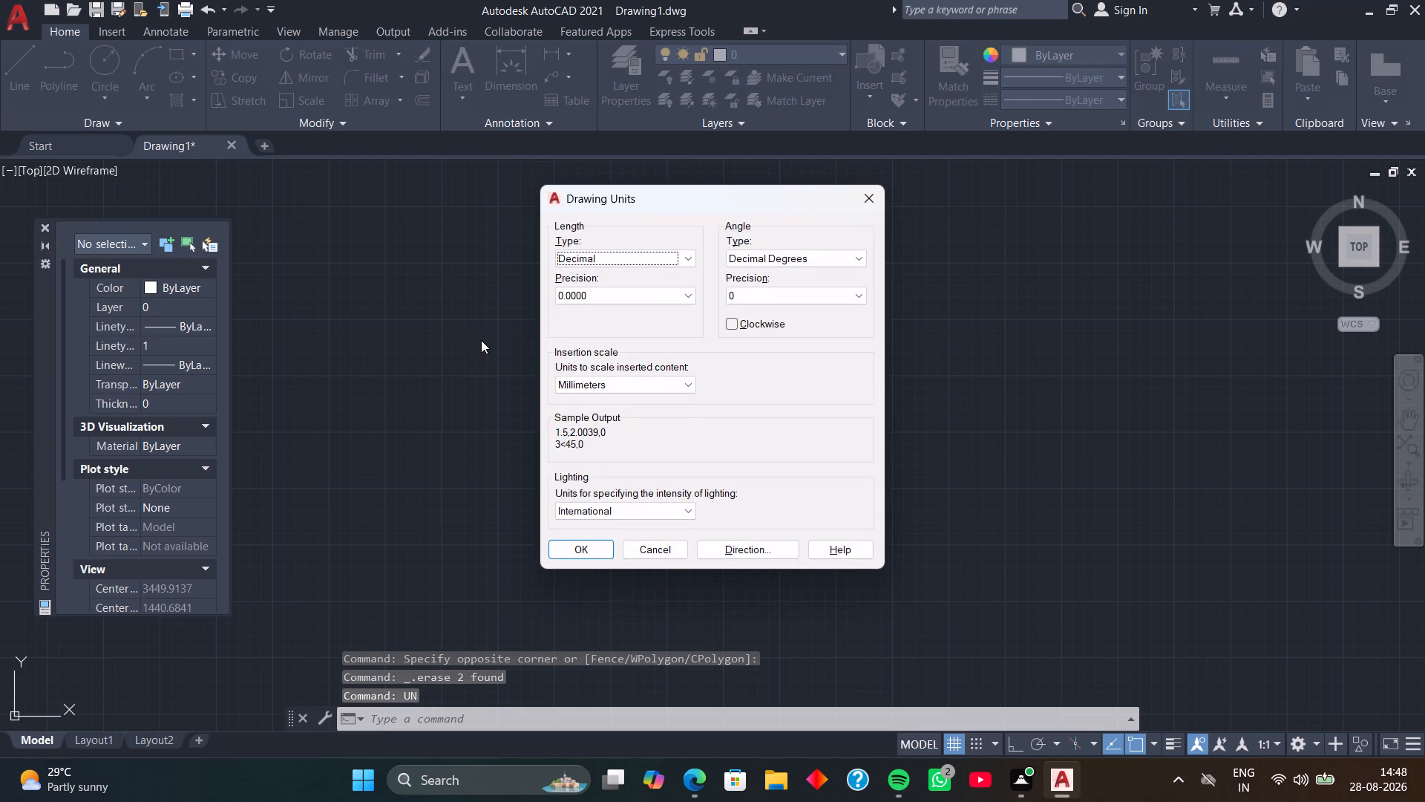
left_click(687, 259)
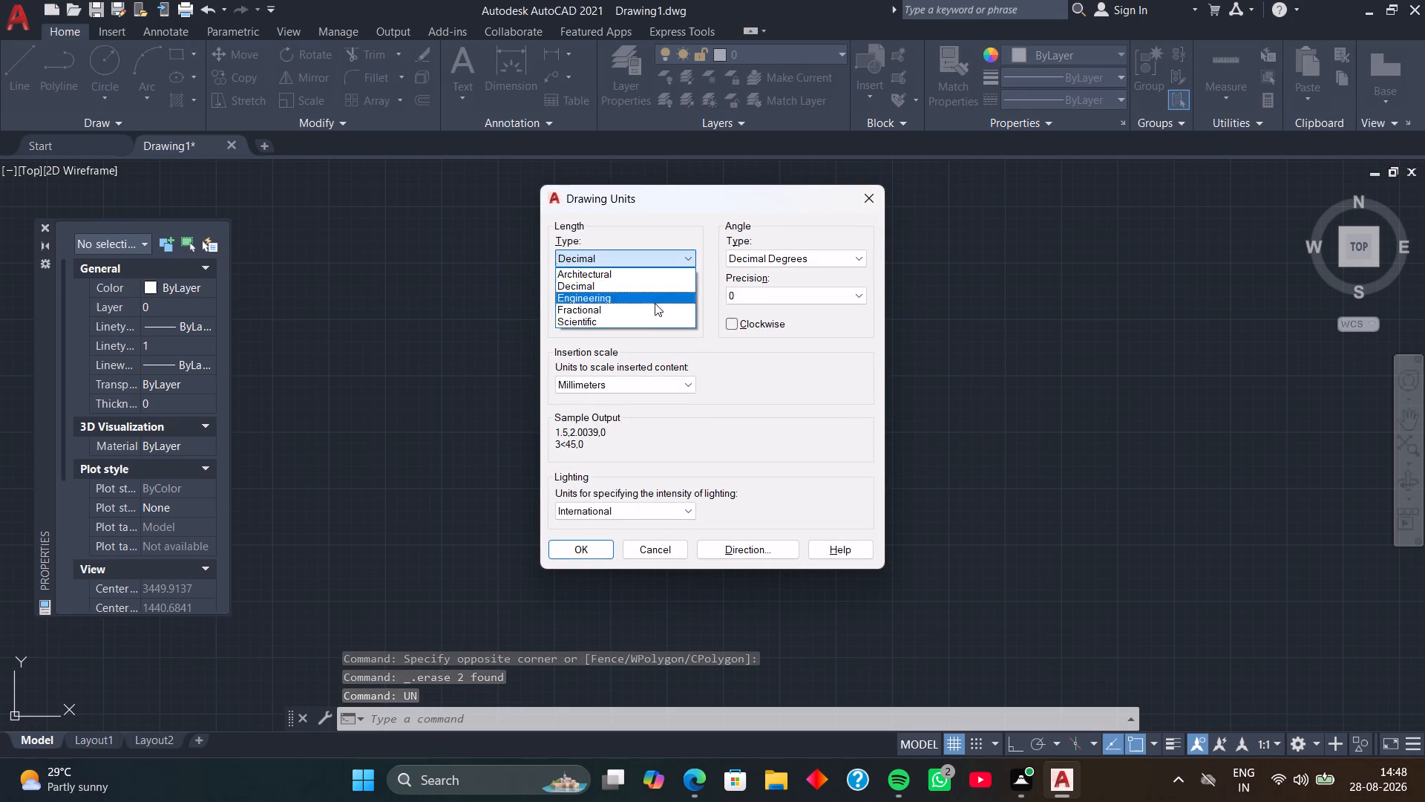
left_click(641, 293)
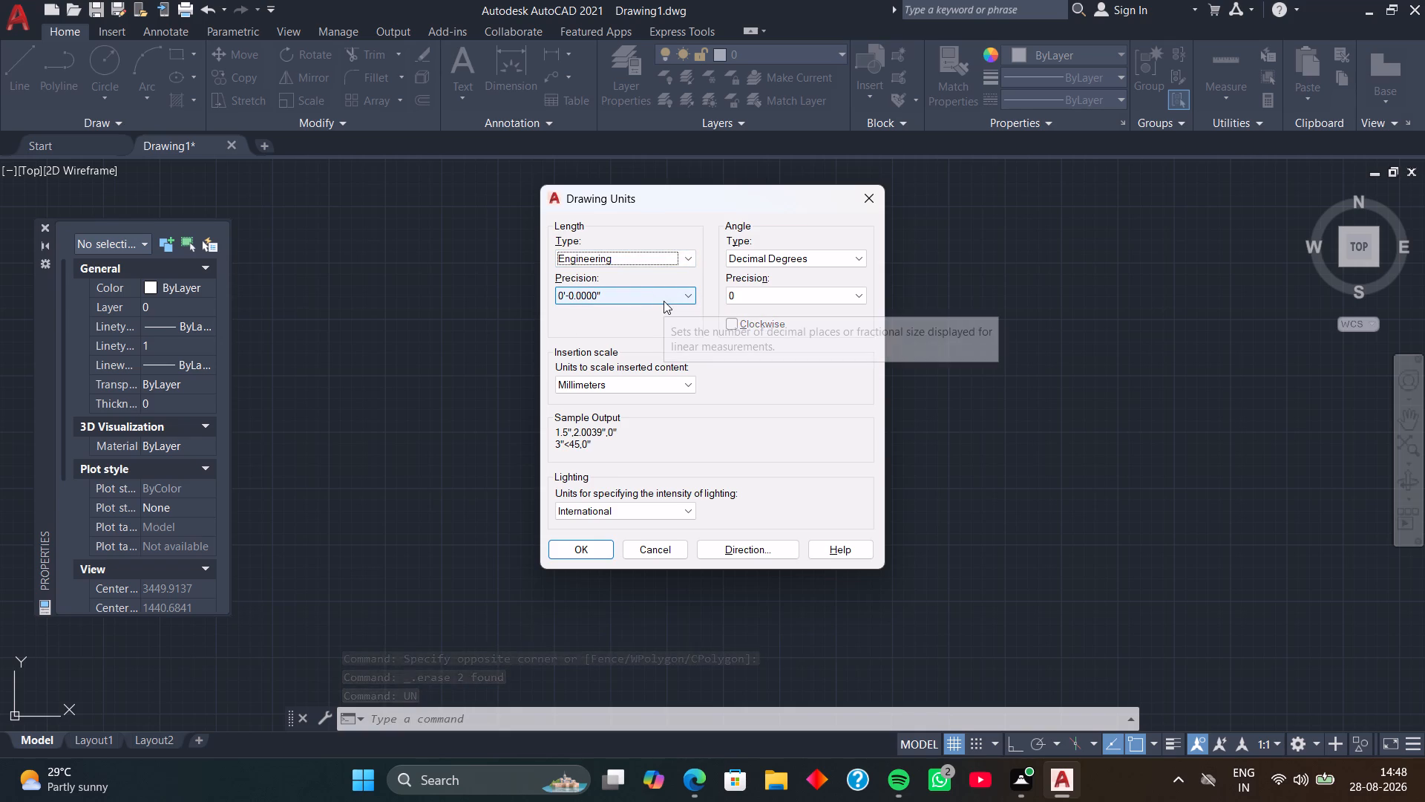
left_click(680, 294)
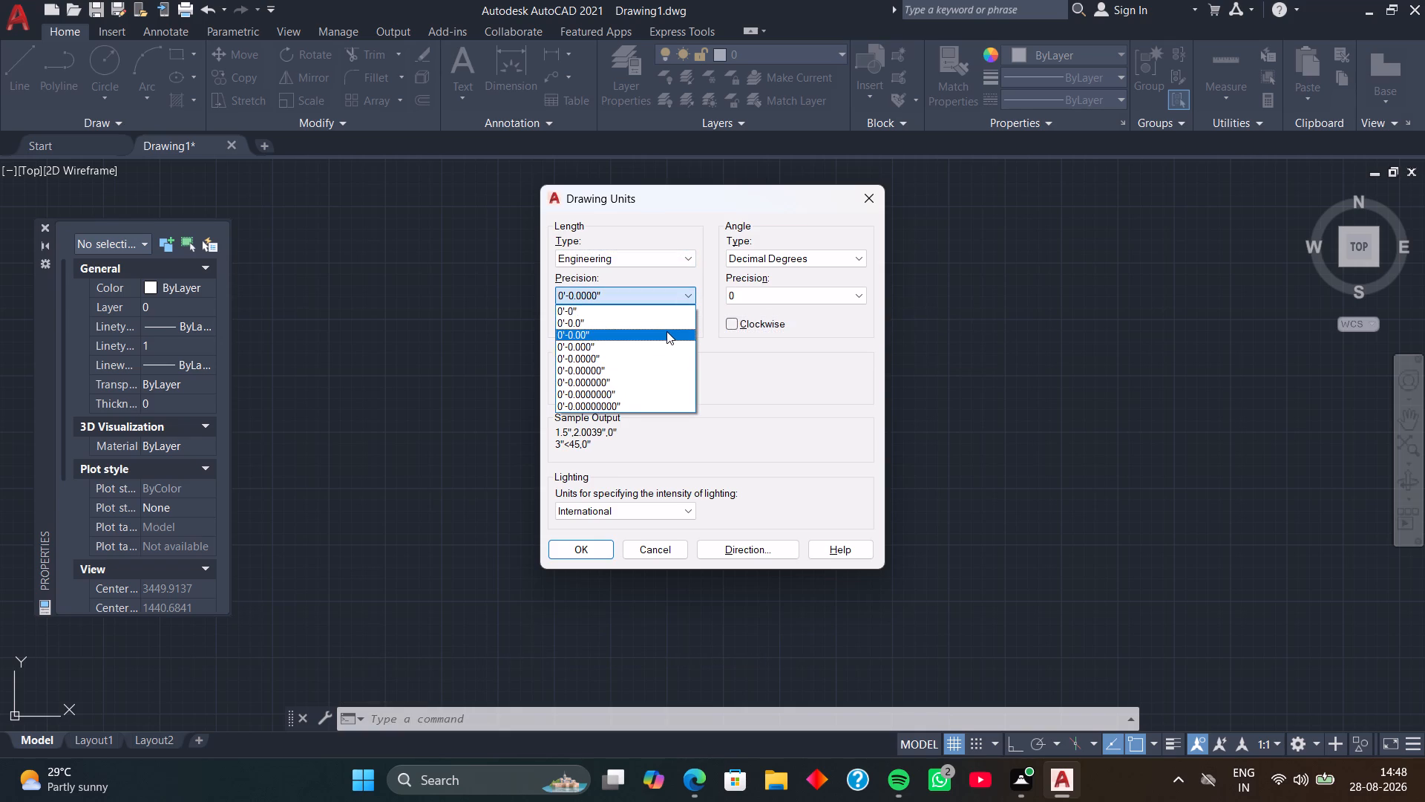
left_click(667, 322)
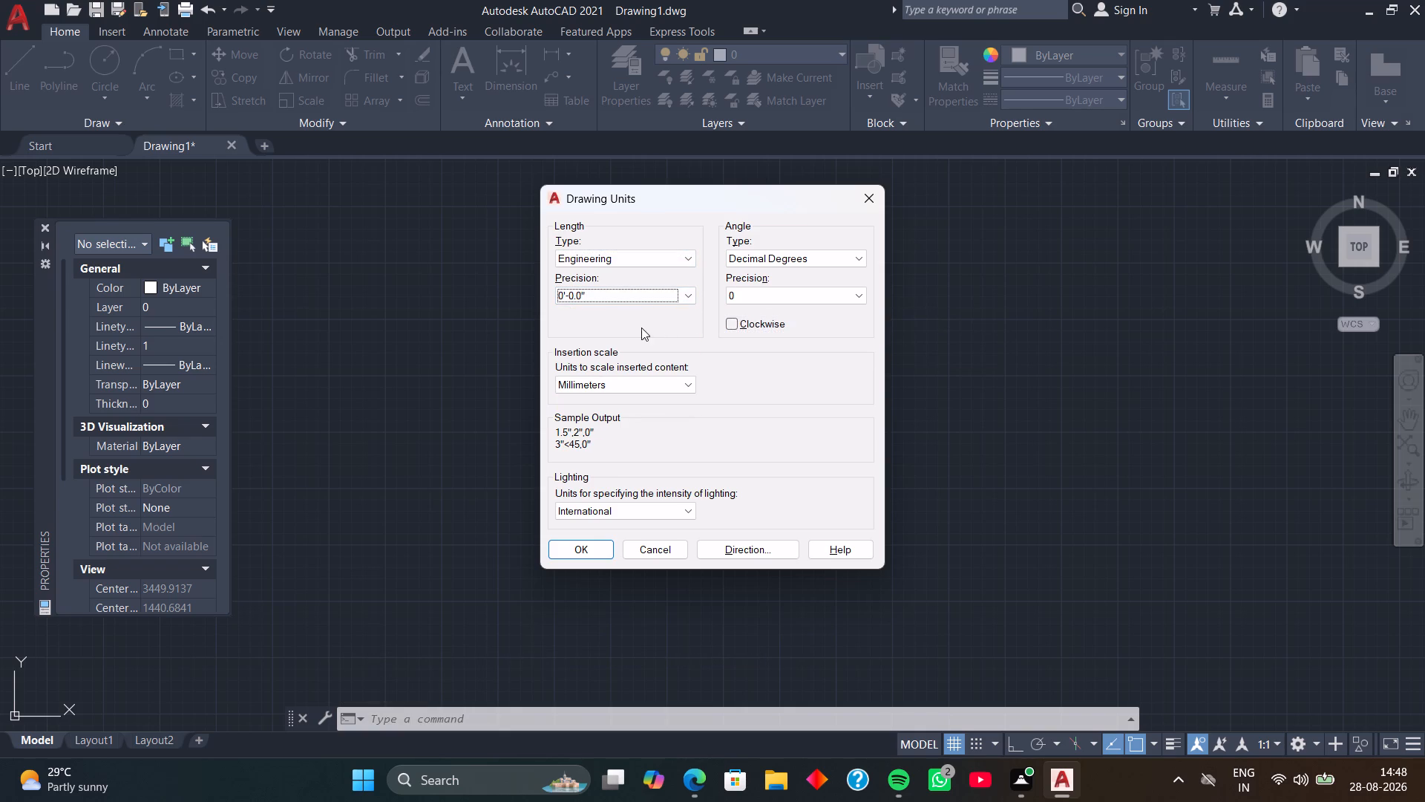
left_click(689, 388)
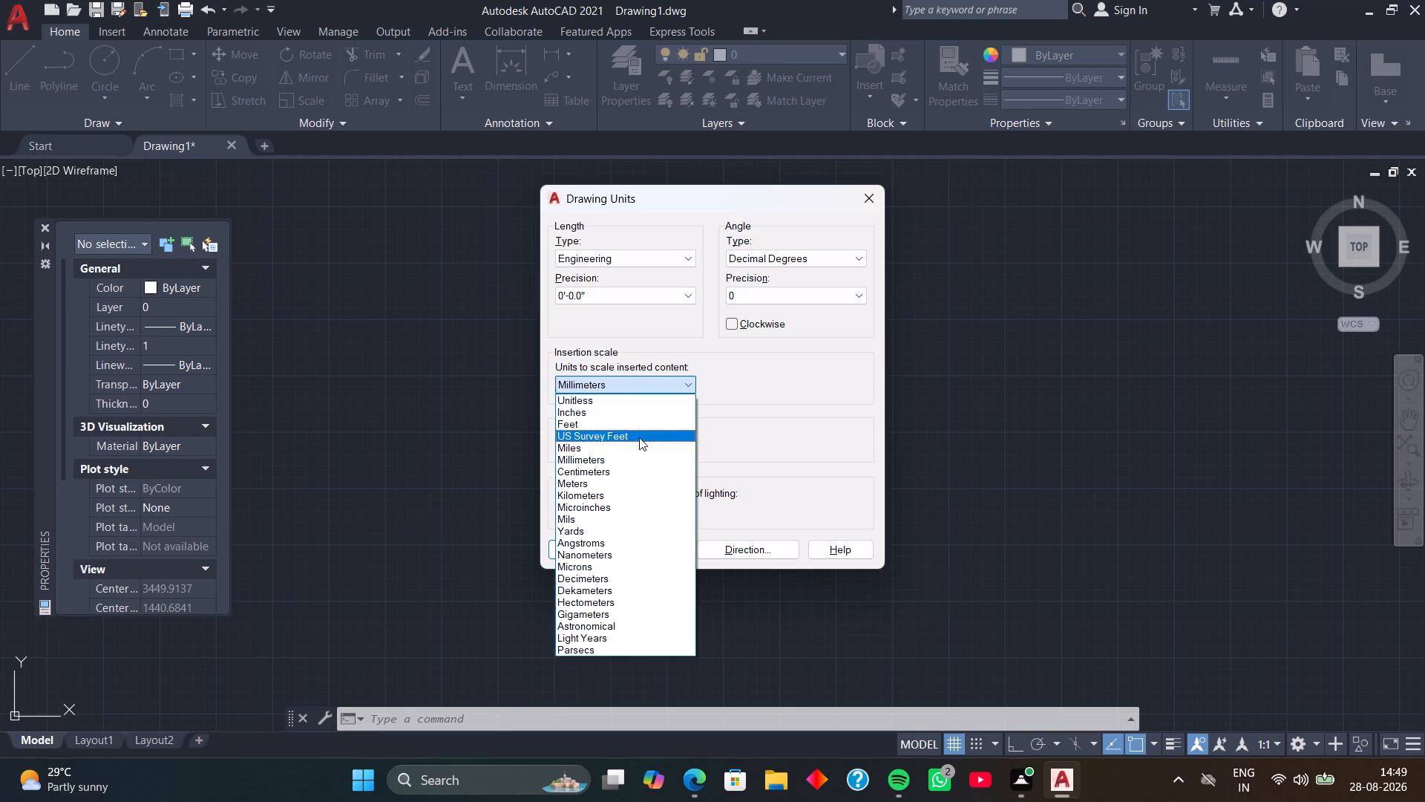
left_click(632, 414)
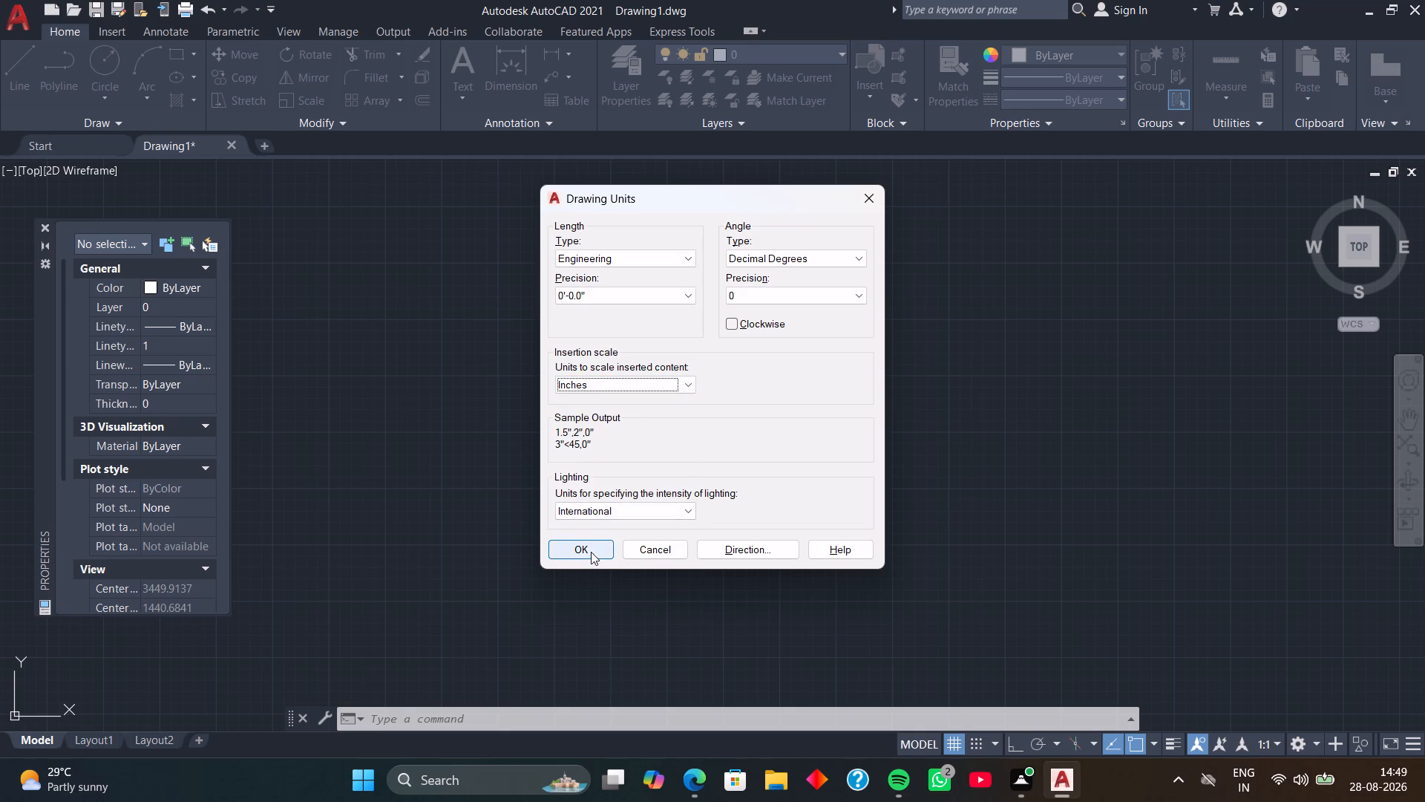
left_click(591, 552)
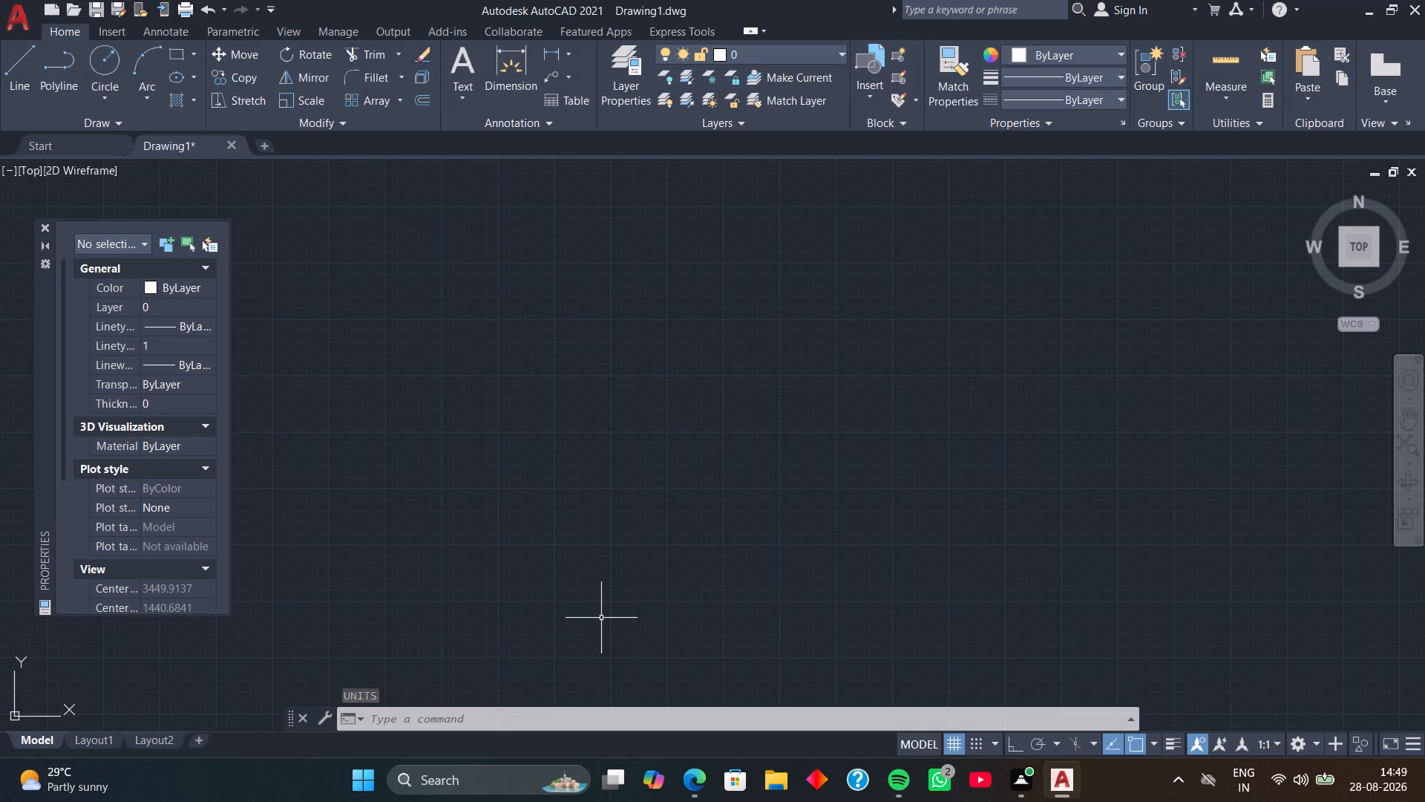
Modify the ISO-25 dimension style's primary units to Engineering format with 0'-0.0" precision.
type("D")
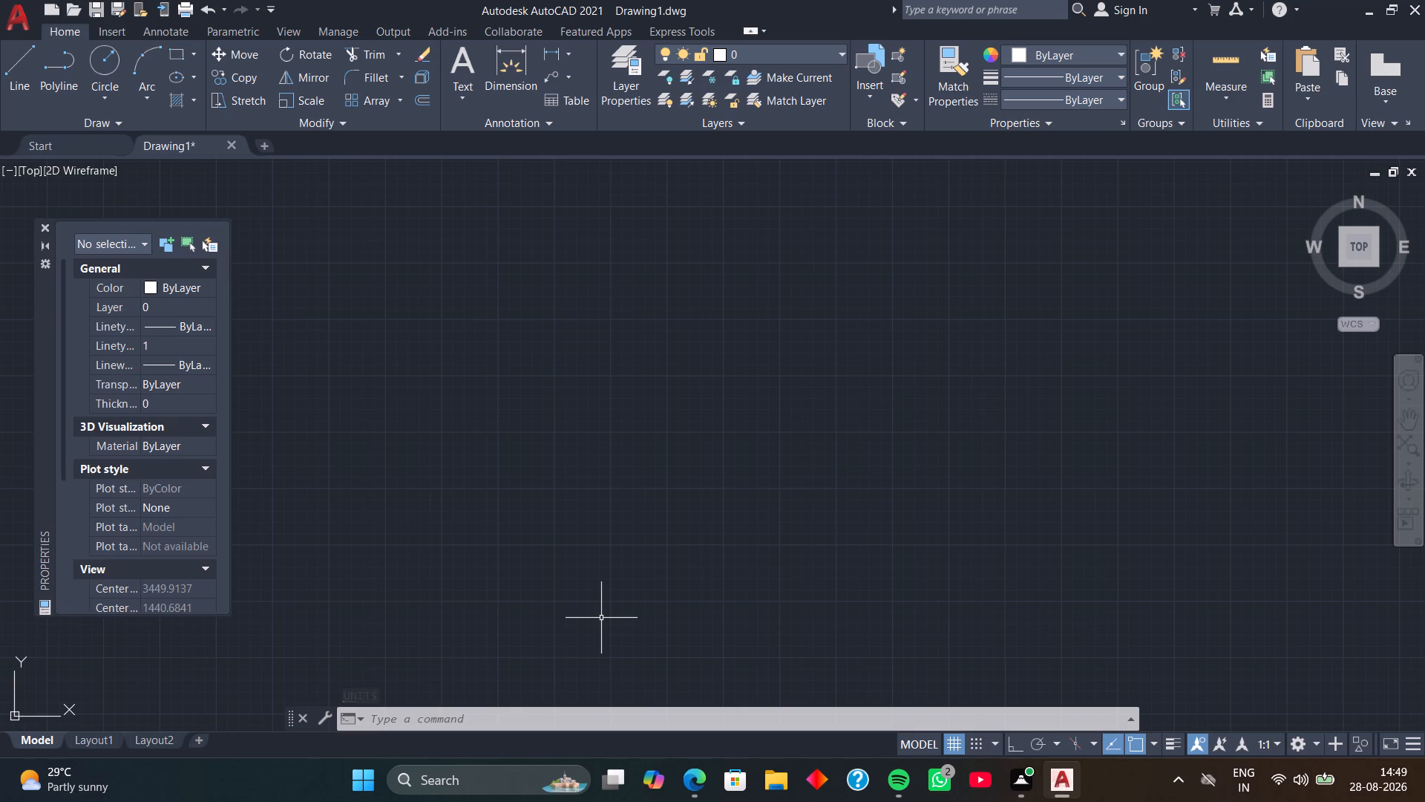
key("space")
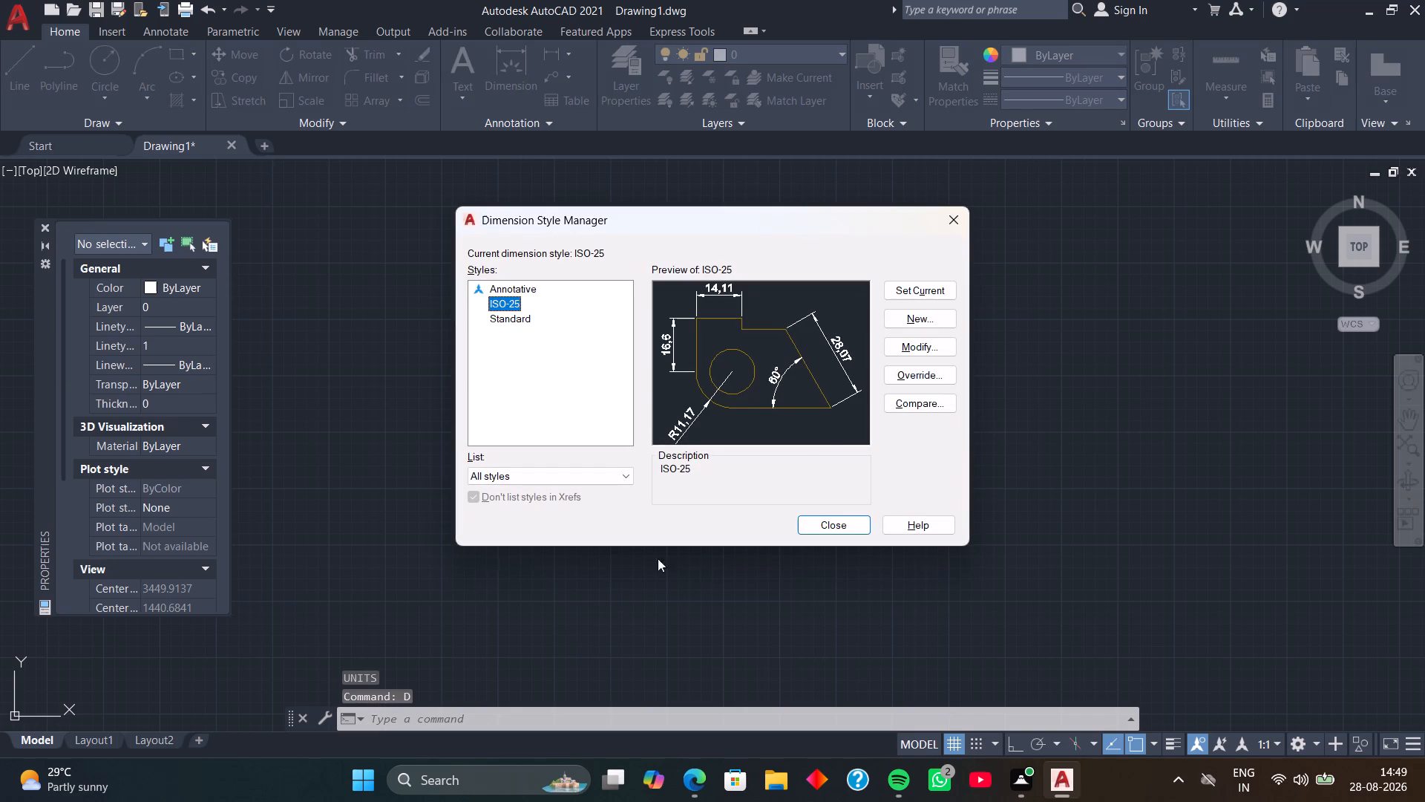
left_click(937, 350)
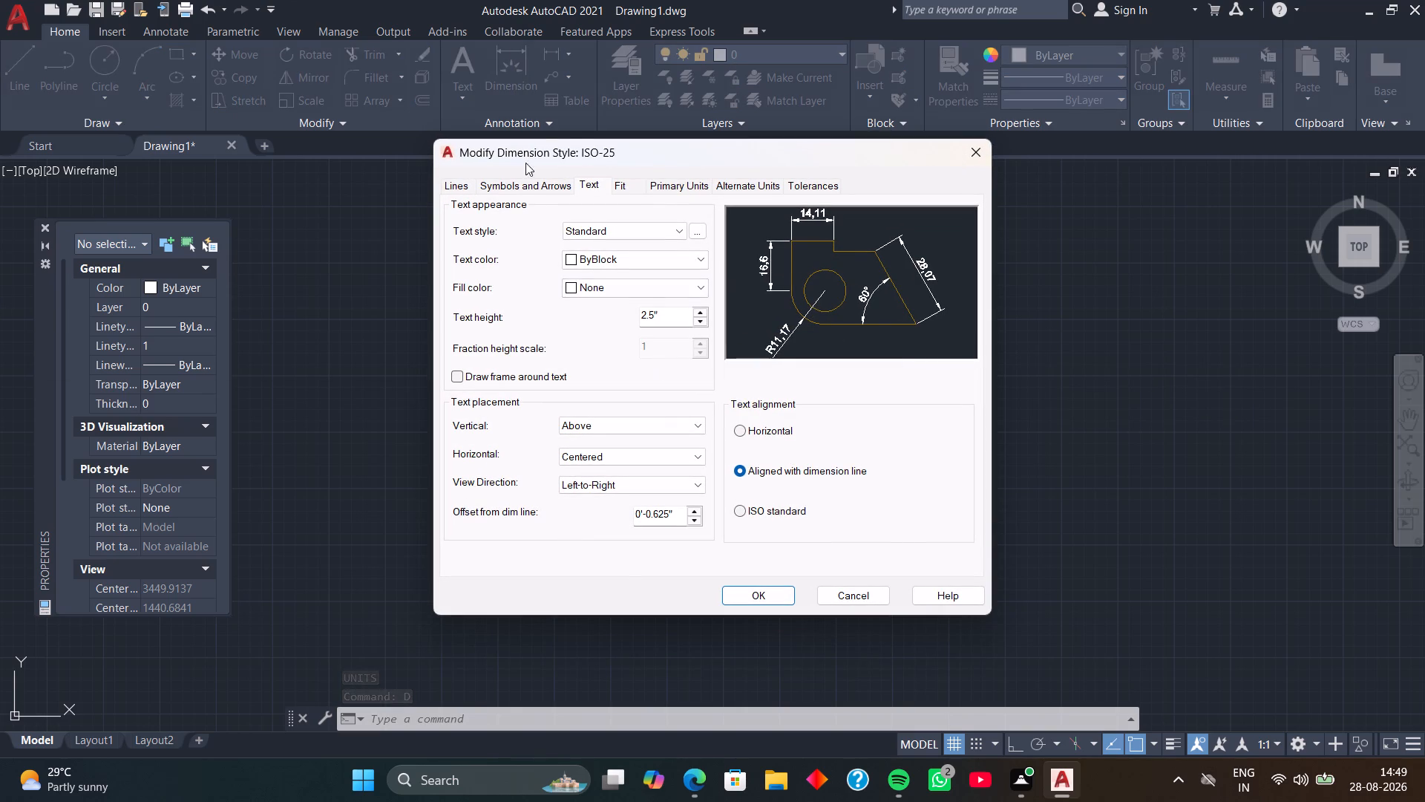
left_click(669, 187)
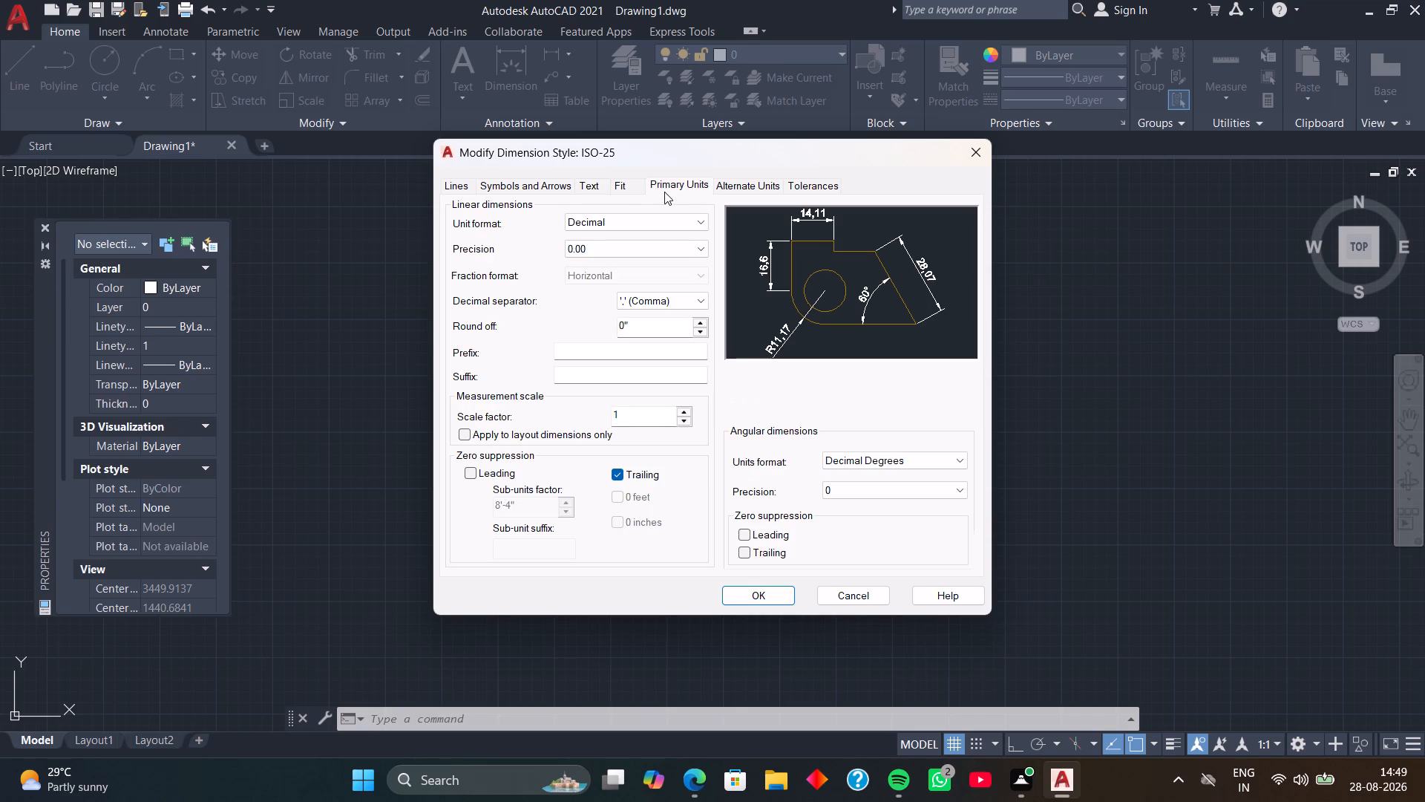
left_click(704, 224)
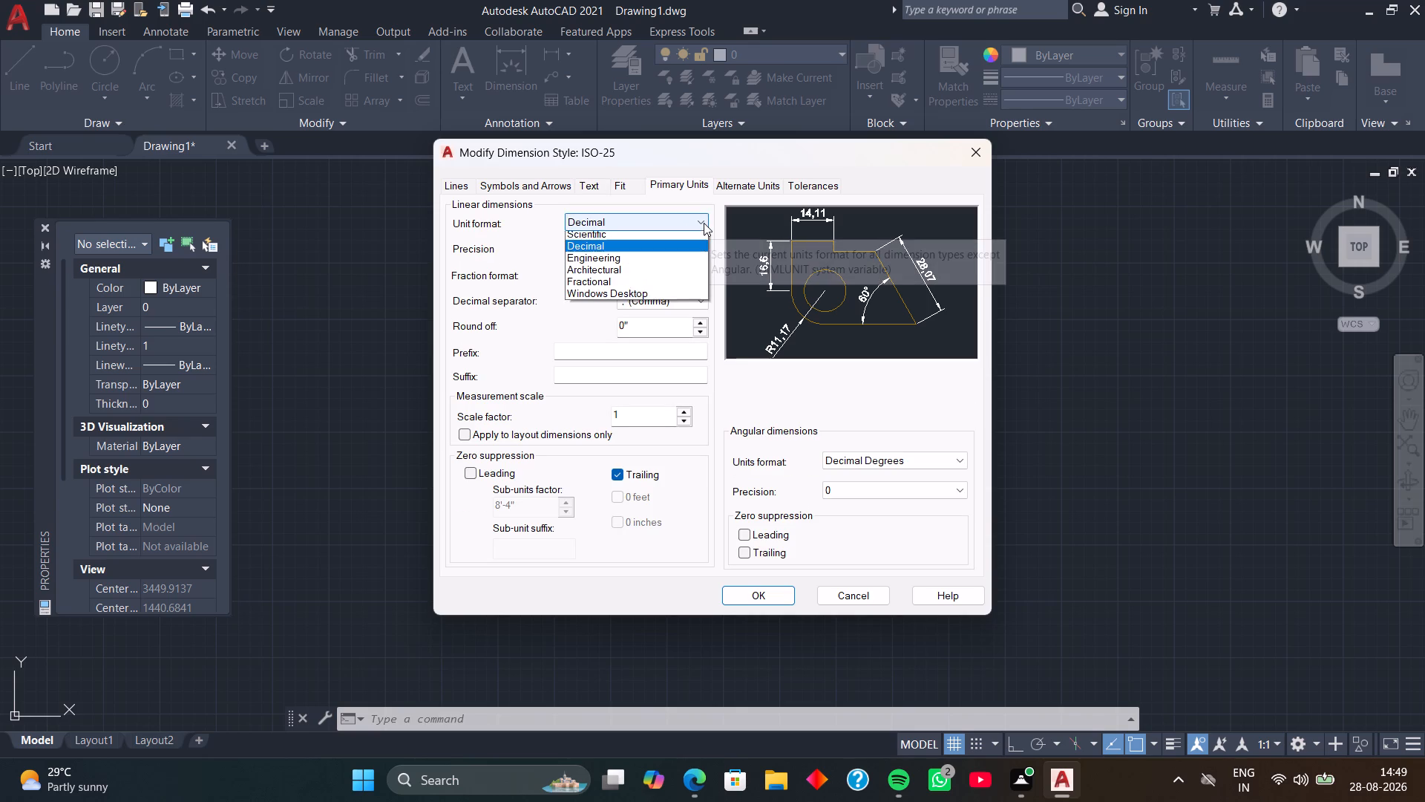
left_click(665, 262)
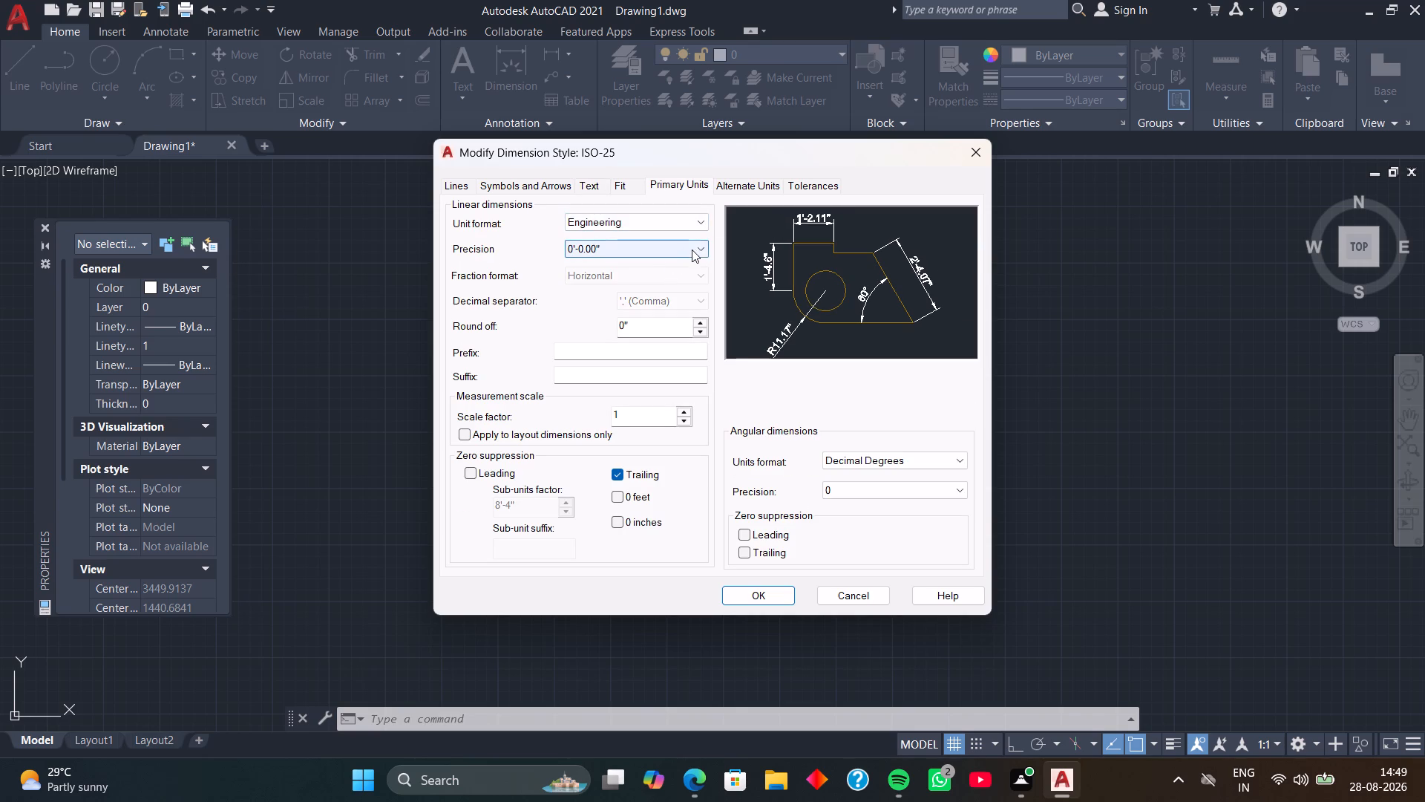
left_click(699, 247)
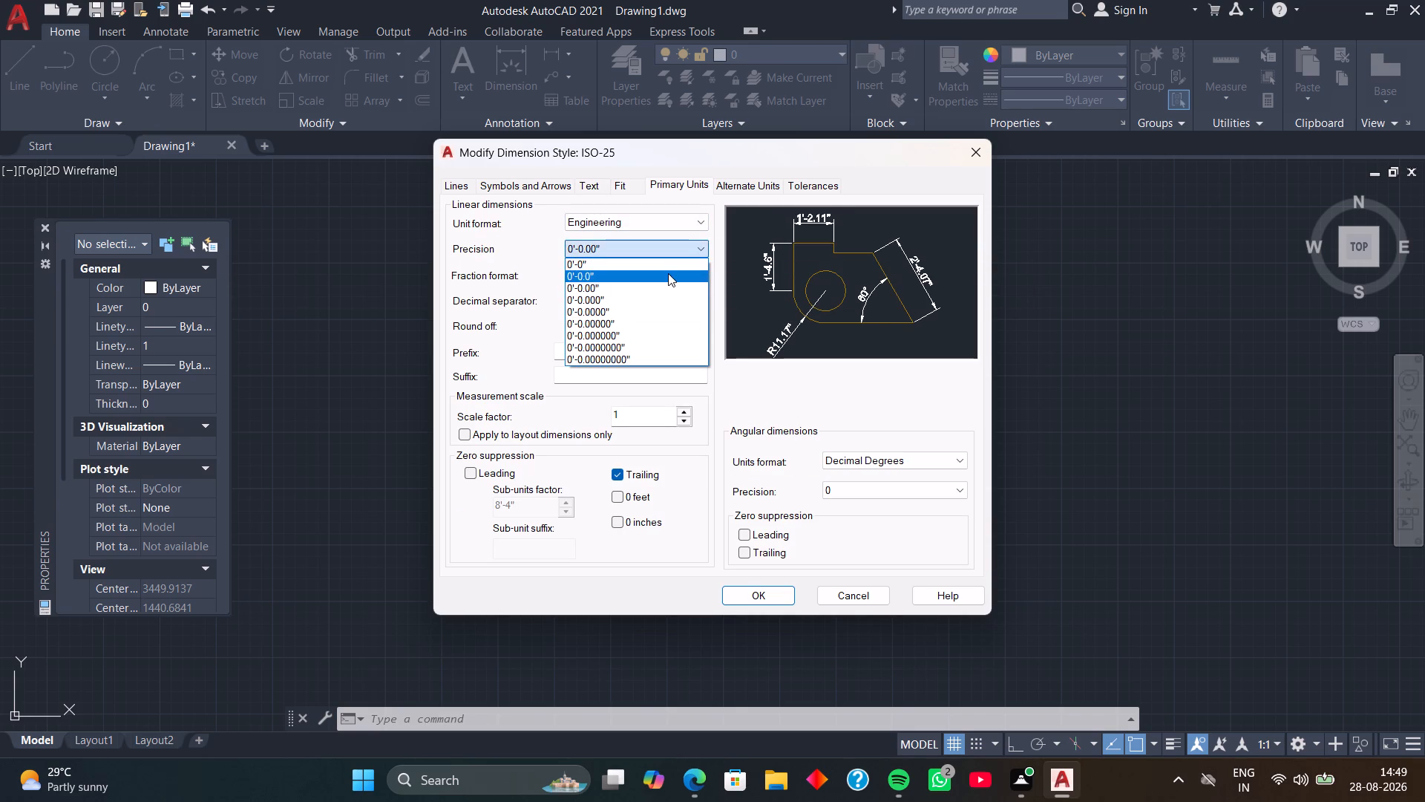
left_click(668, 273)
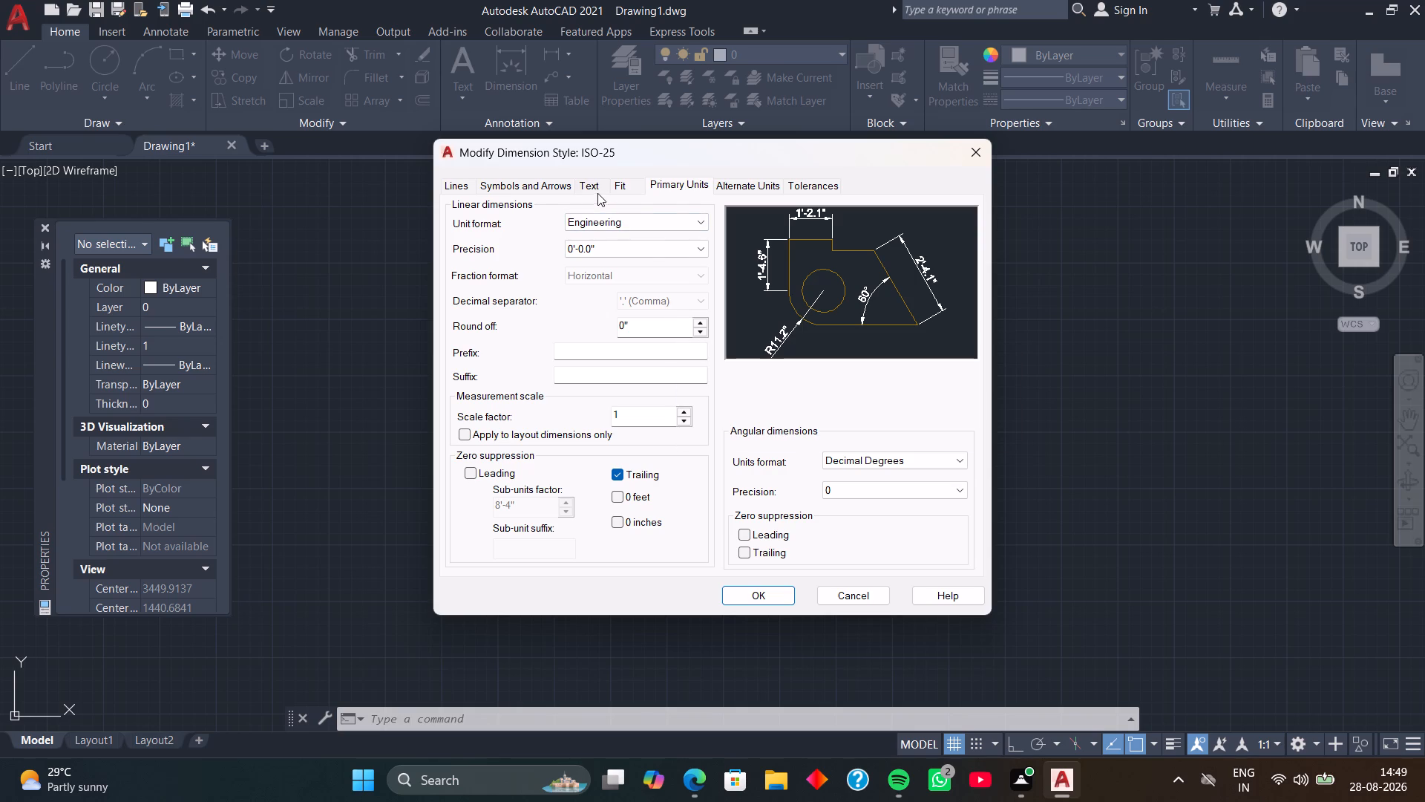
Set the ISO-25 dimension style's text height to 10".
left_click(593, 189)
left_click(663, 319)
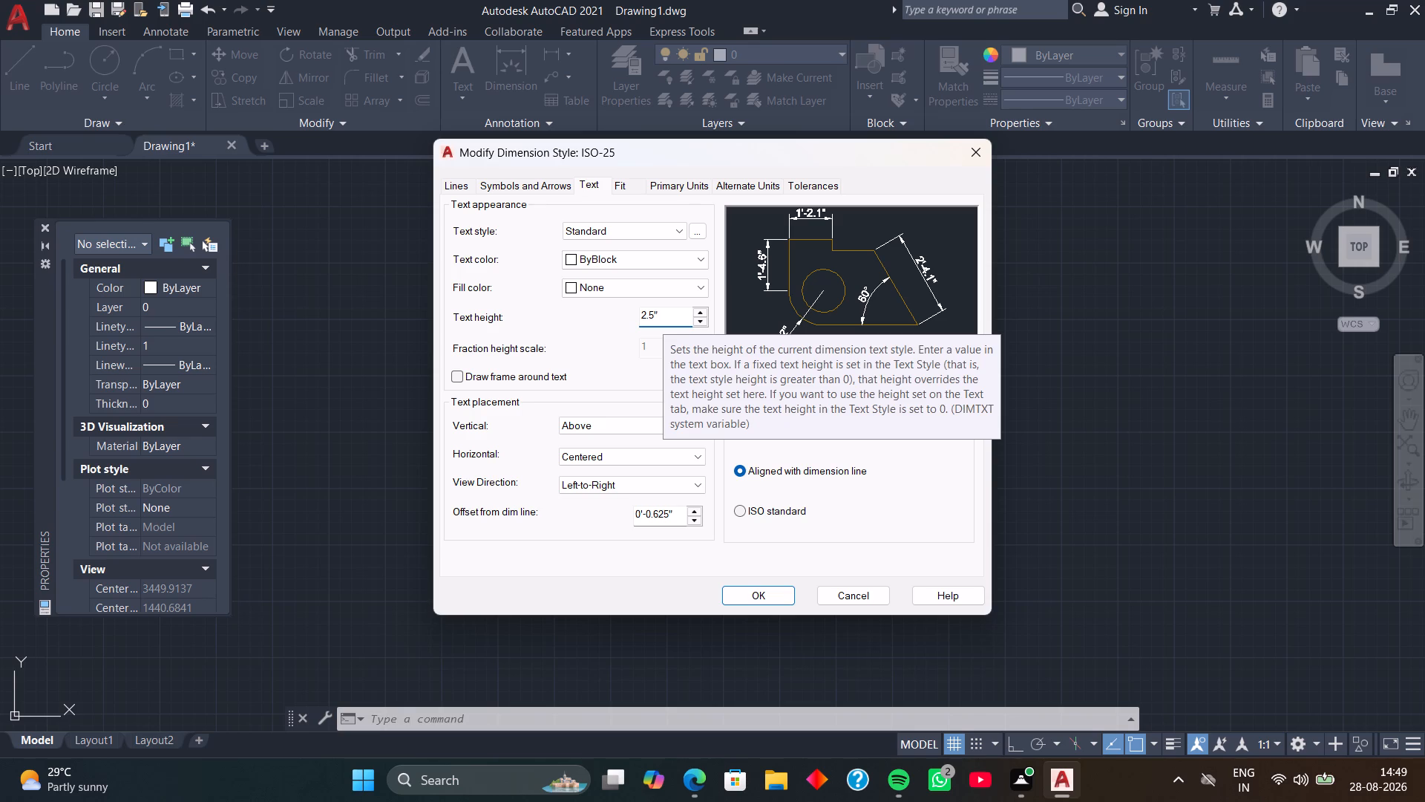
key("BackSpace")
key("BackSpace")
key("BackSpace")
key("BackSpace")
type("10")
key("Return")
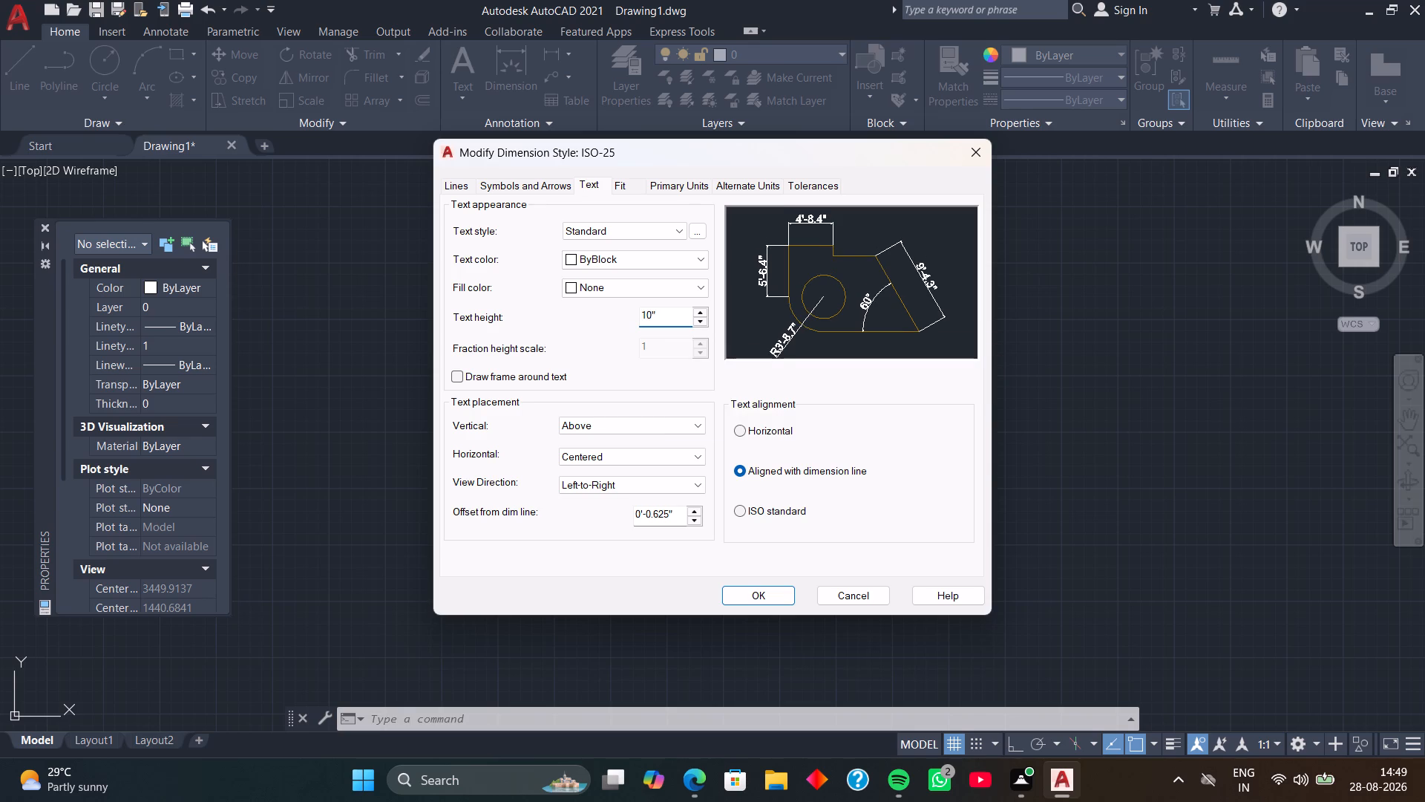
Accept the ISO-25 style changes, set ISO-25 as the current dimension style and close the style manager.
left_click(771, 591)
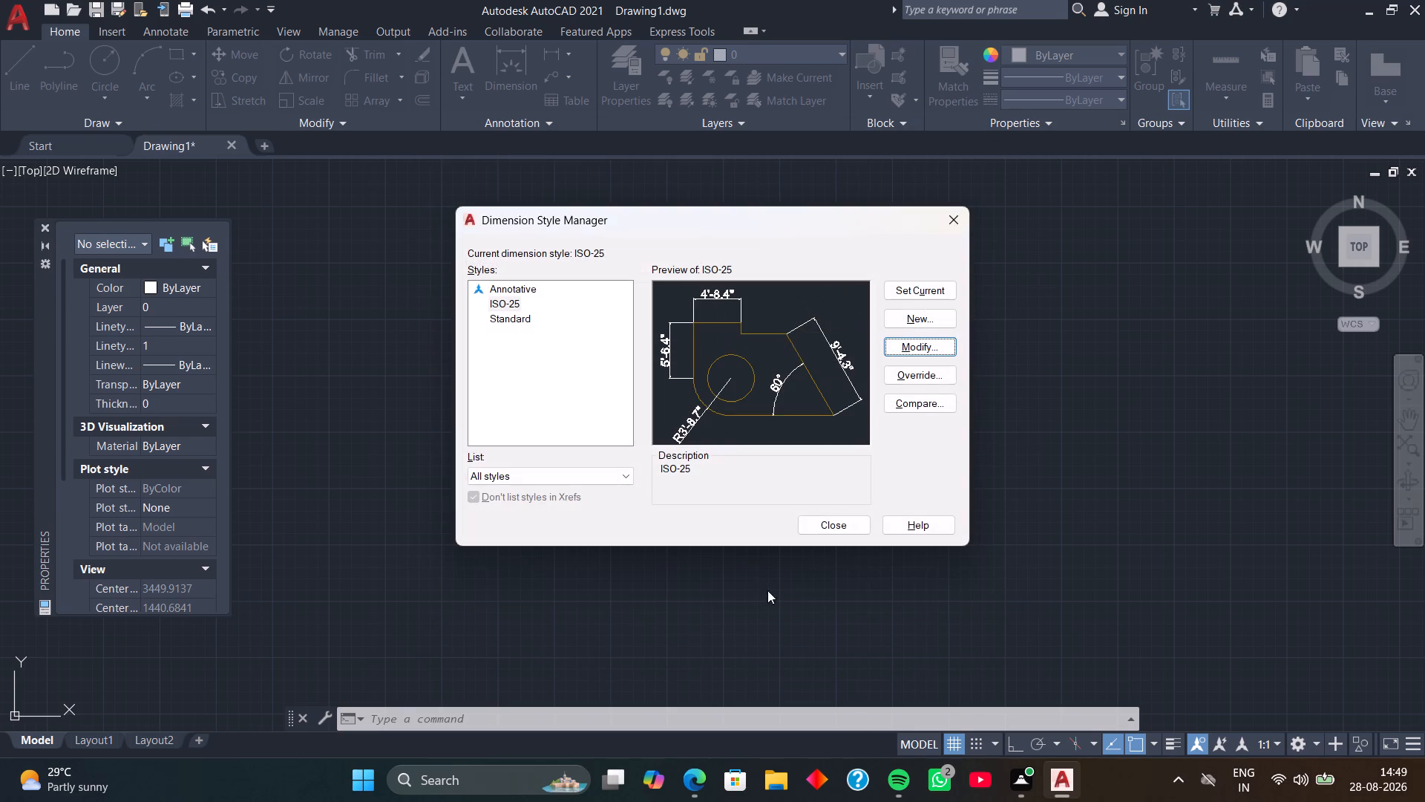
left_click(914, 295)
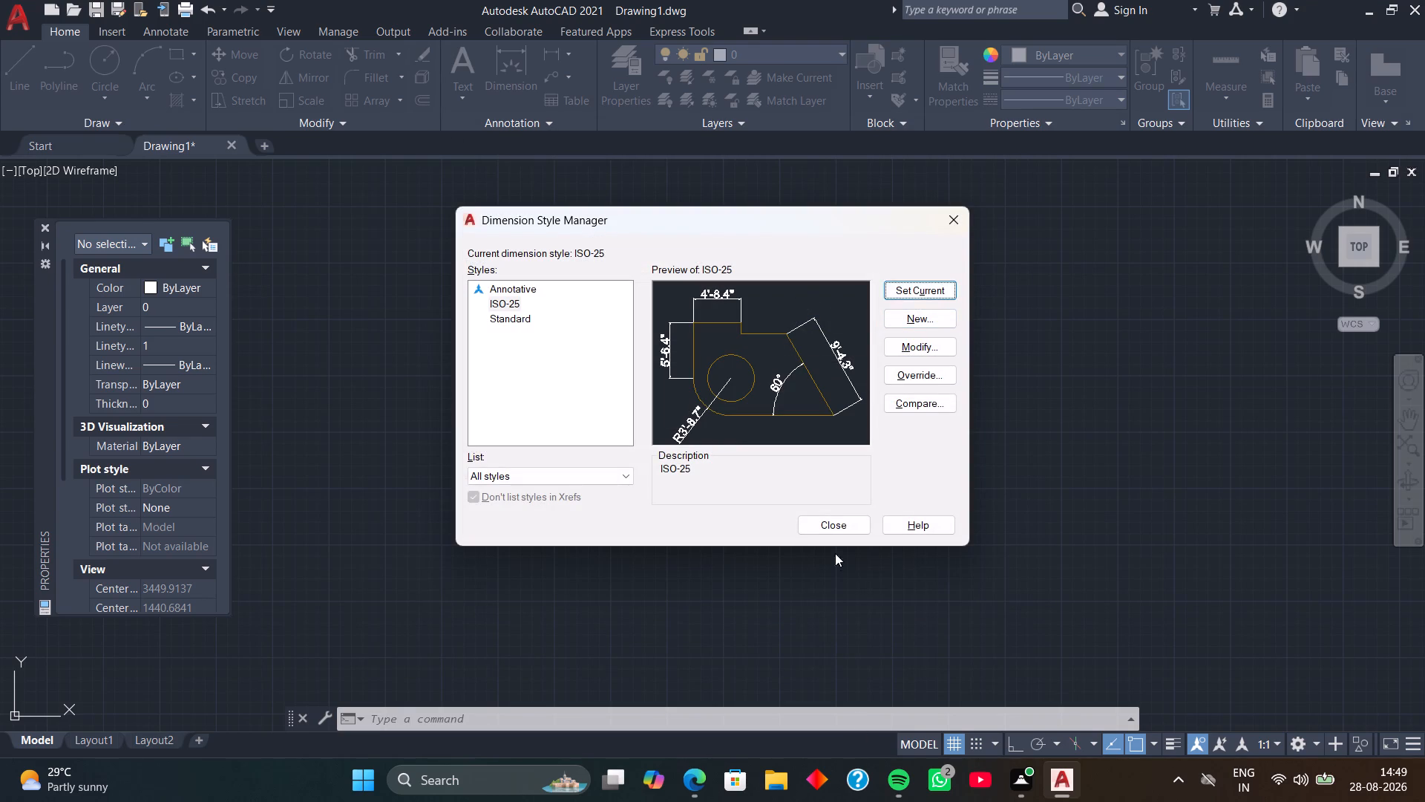
left_click(840, 528)
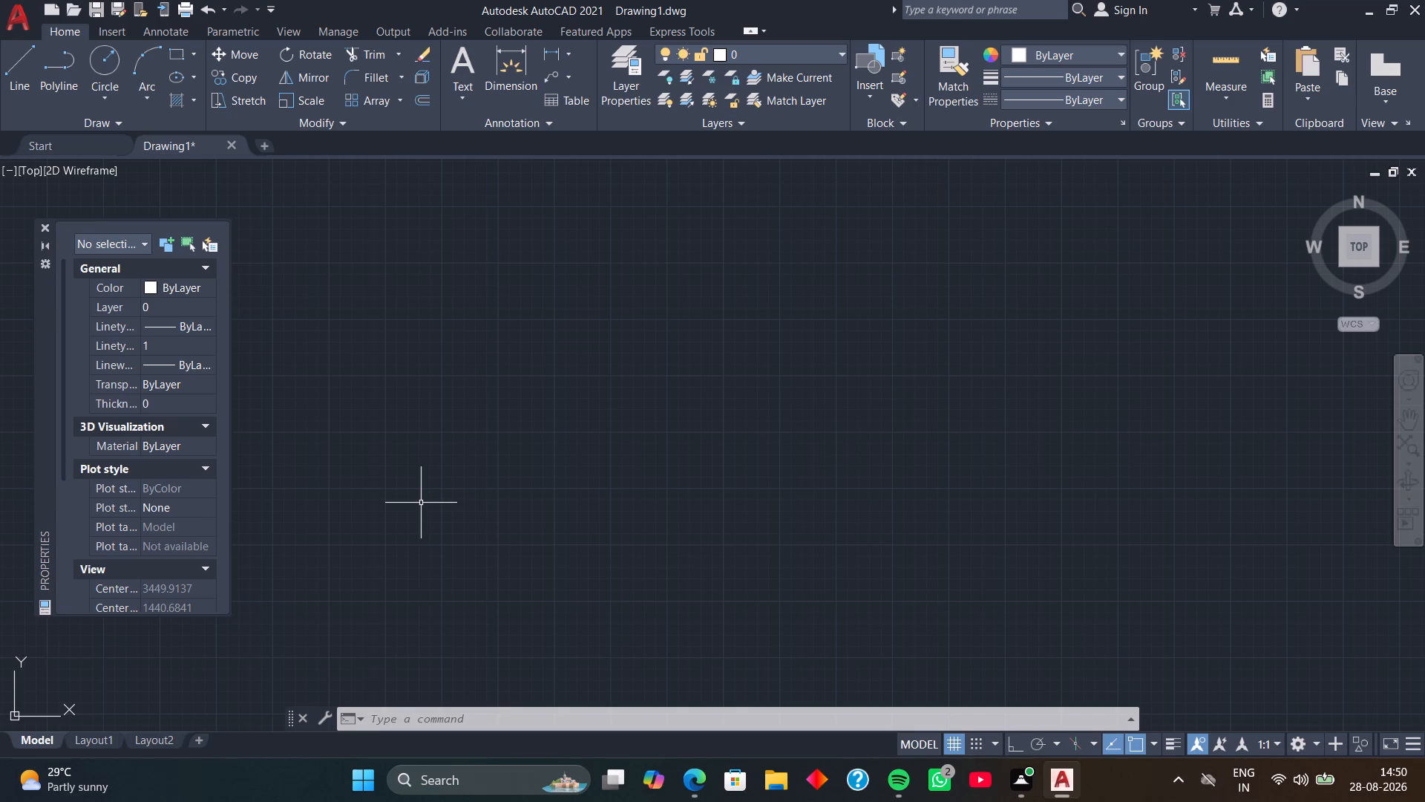
Draw one horizontal and one vertical construction line that cross each other in the drawing area.
key("x")
key("l")
key("space")
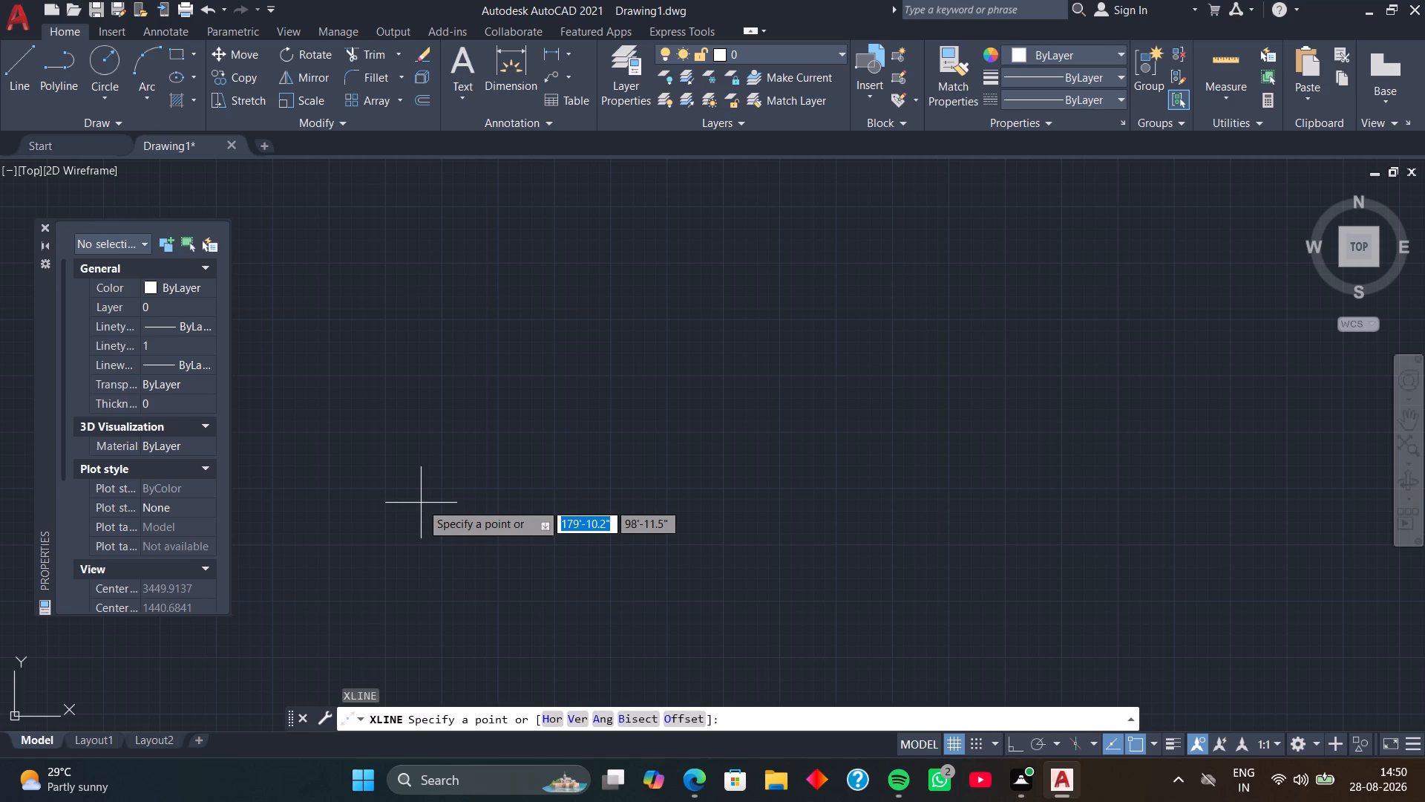
left_click(558, 717)
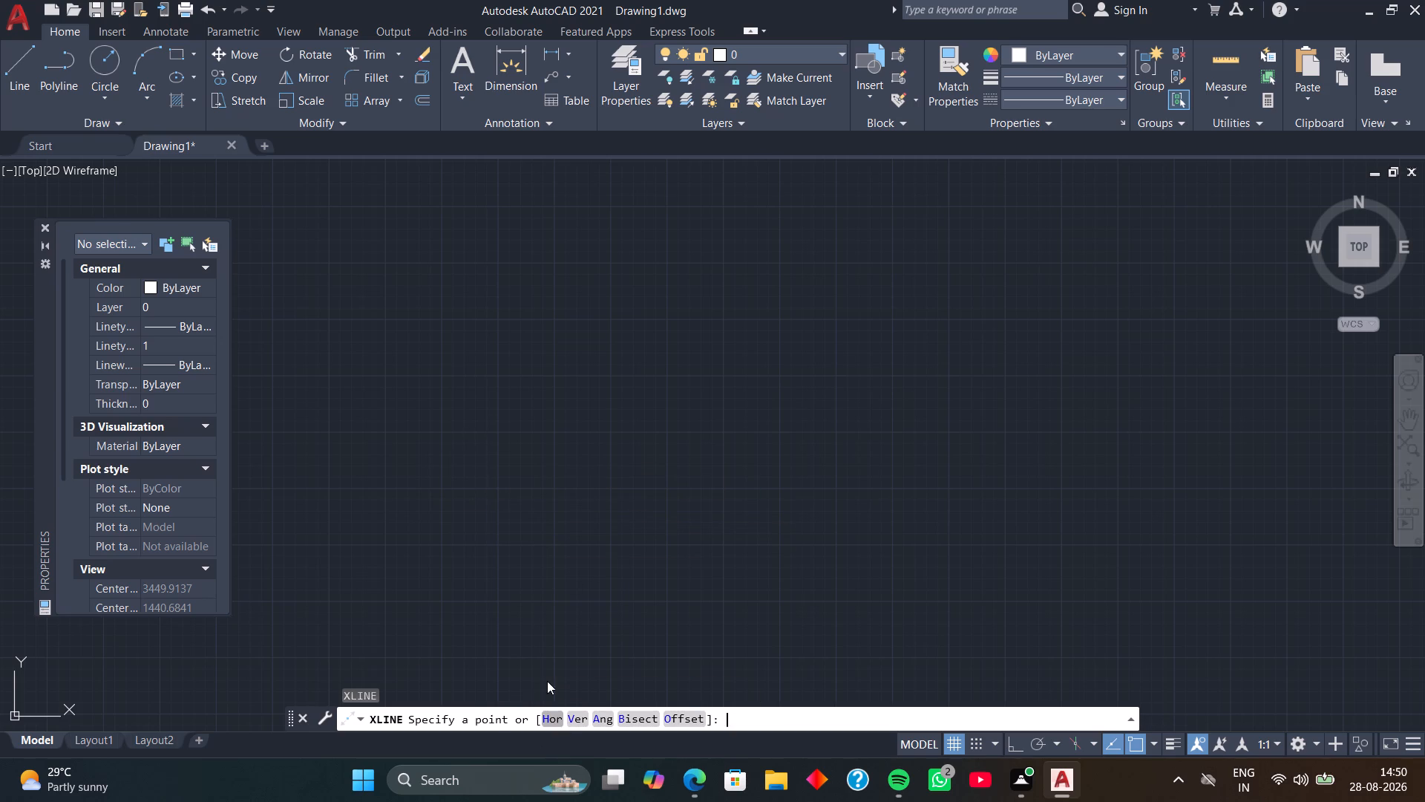
left_click(541, 381)
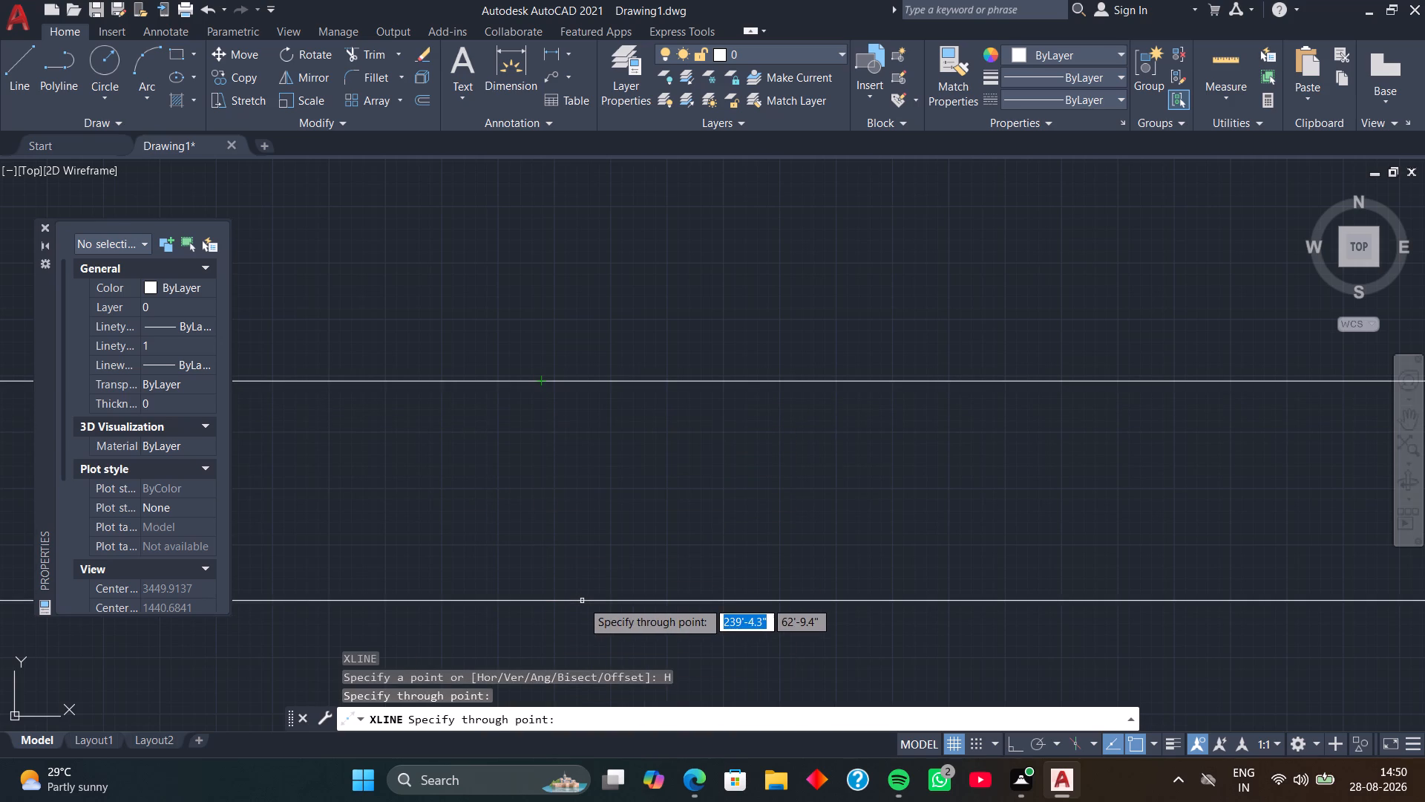
key("space")
key("space")
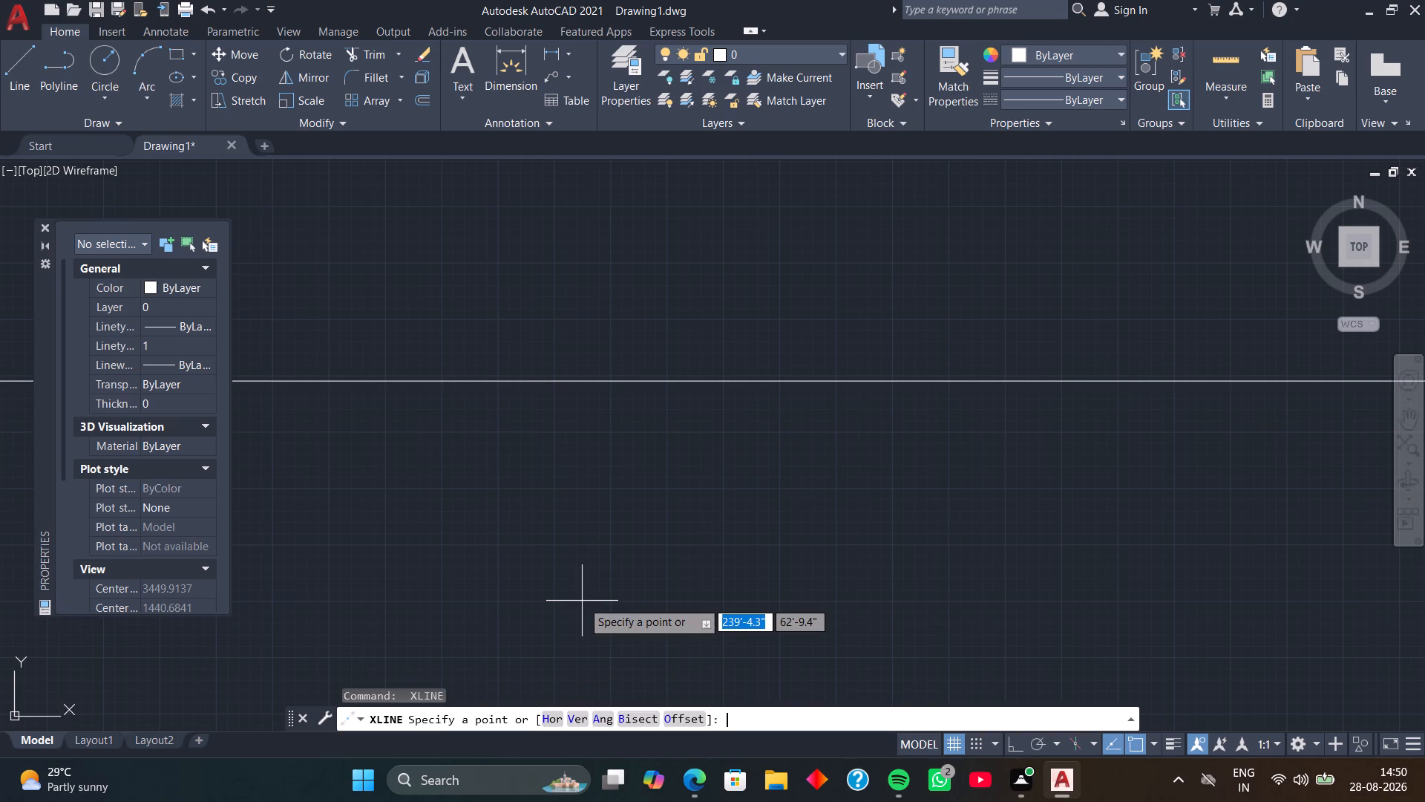
left_click(572, 716)
left_click(451, 497)
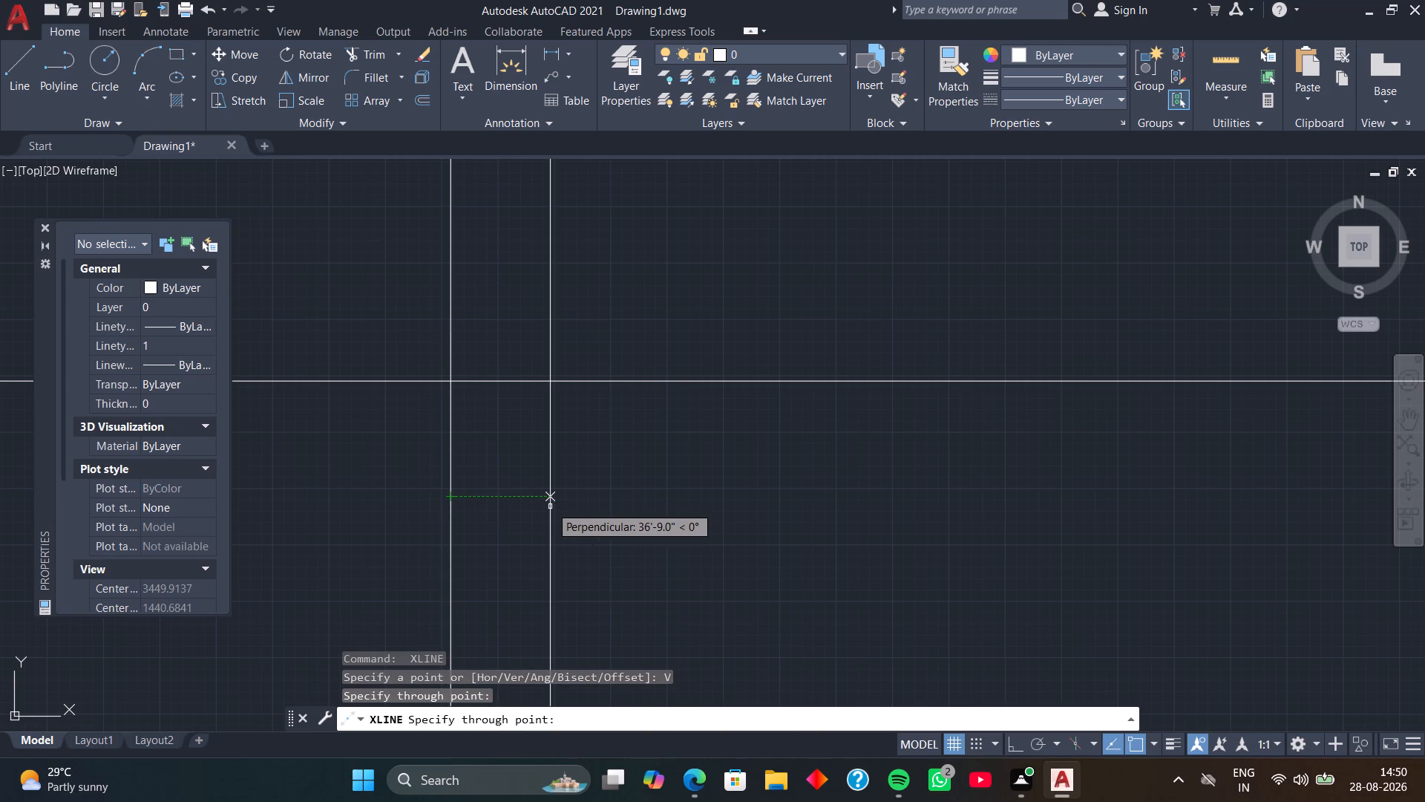
key("space")
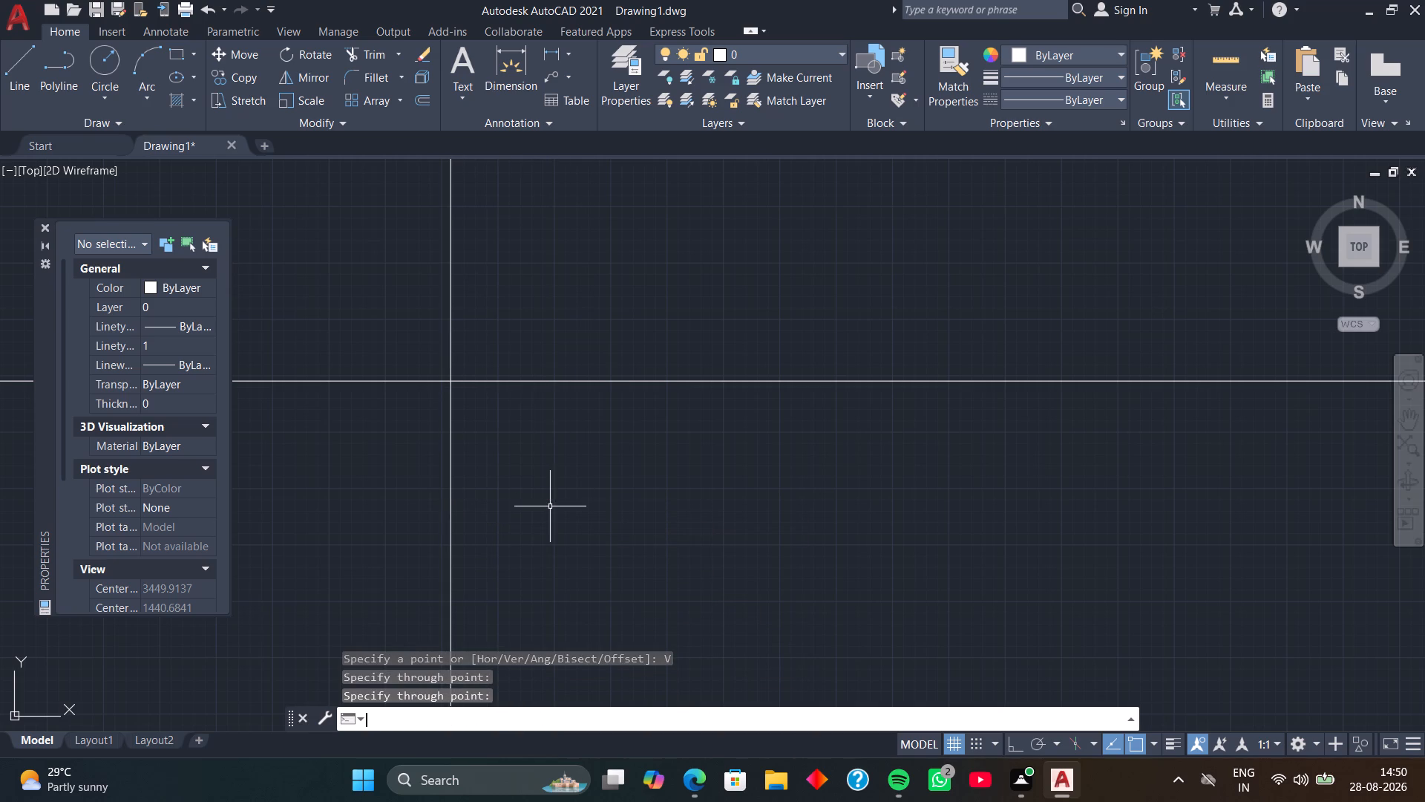
Trim the construction lines above and left of their intersection, leaving an upper-left corner.
type("TR")
key("space")
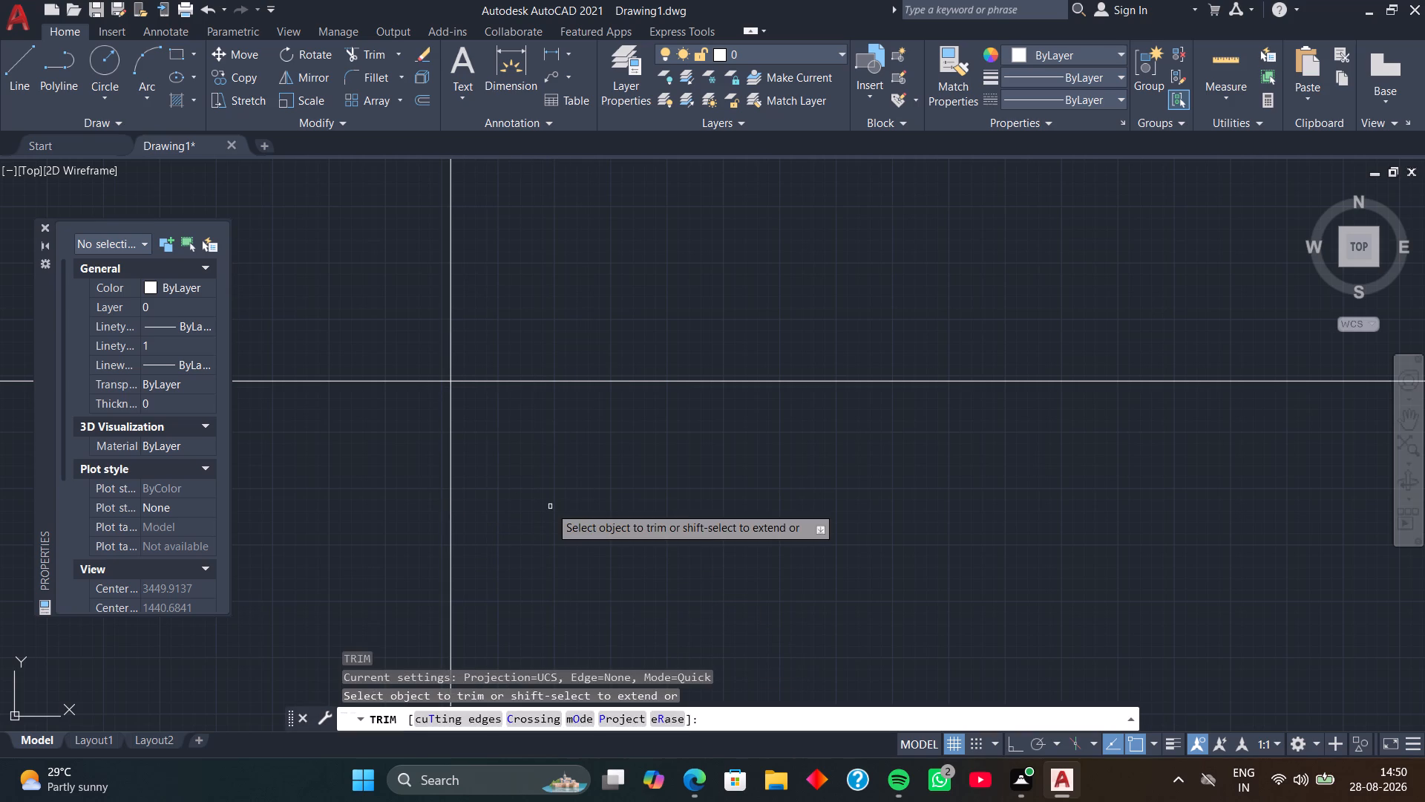
left_click_drag(486, 267, 322, 454)
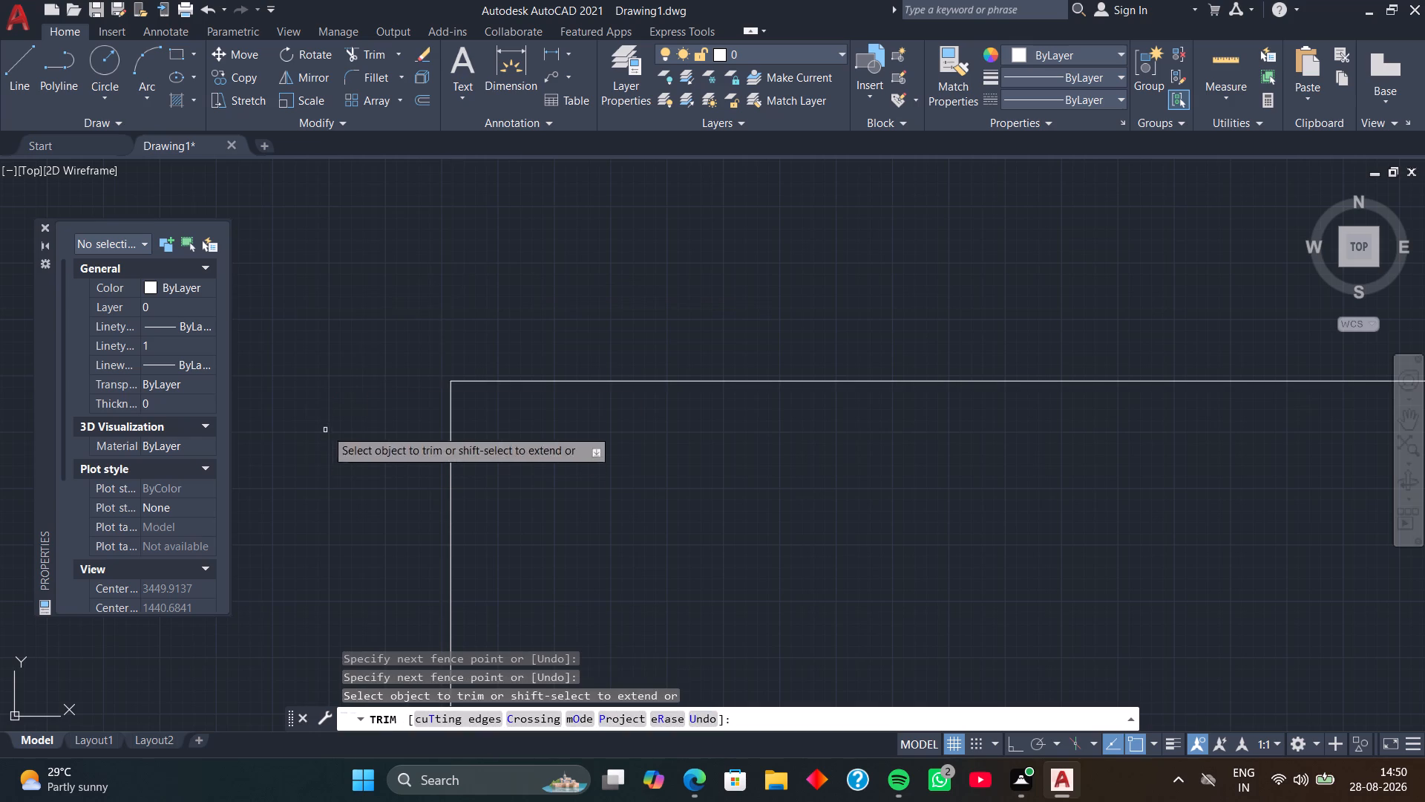
key("space")
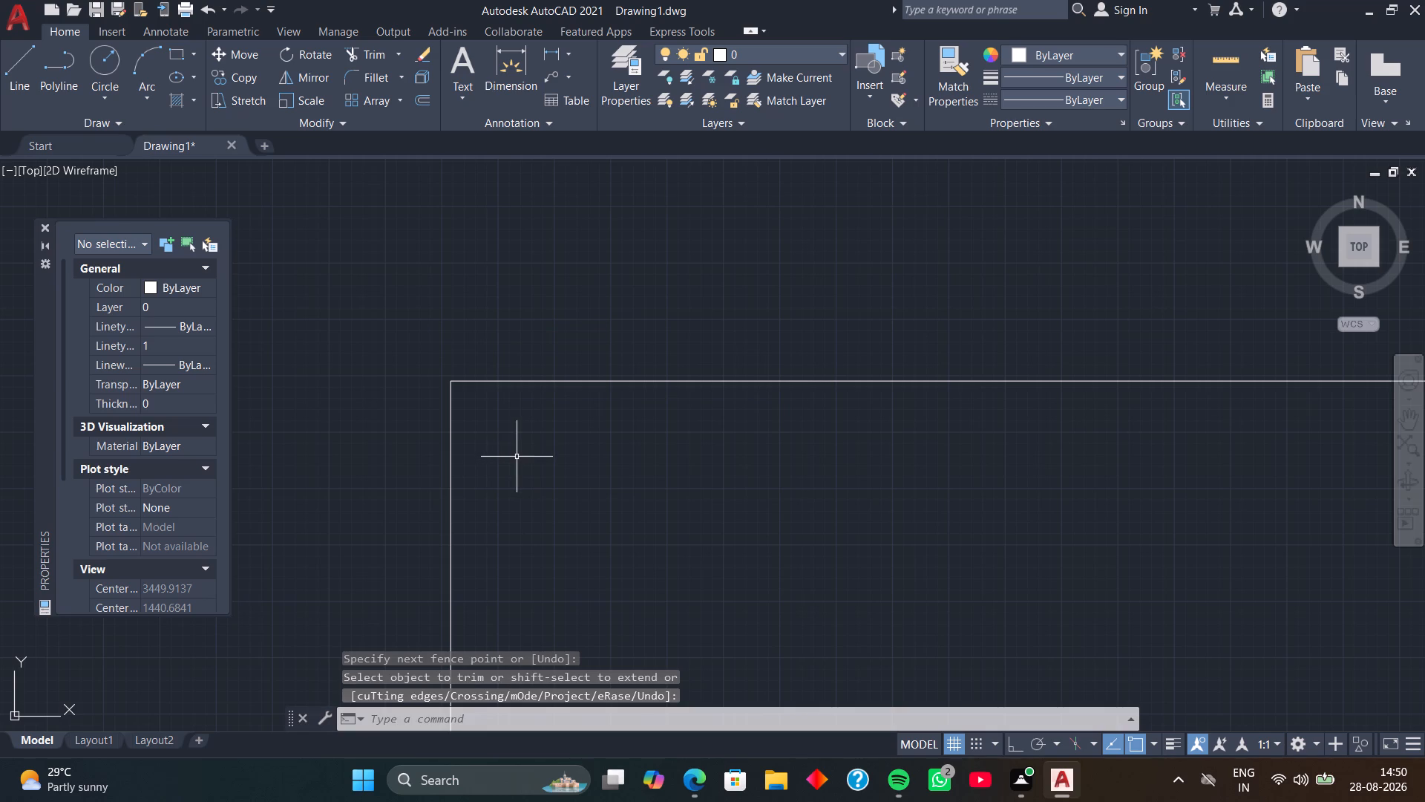
Offset the horizontal line 9" downward, inside the corner.
scroll(518, 456, "down", 1)
middle_click_drag(525, 454, 367, 272)
middle_click_drag(367, 272, 410, 266)
key("o")
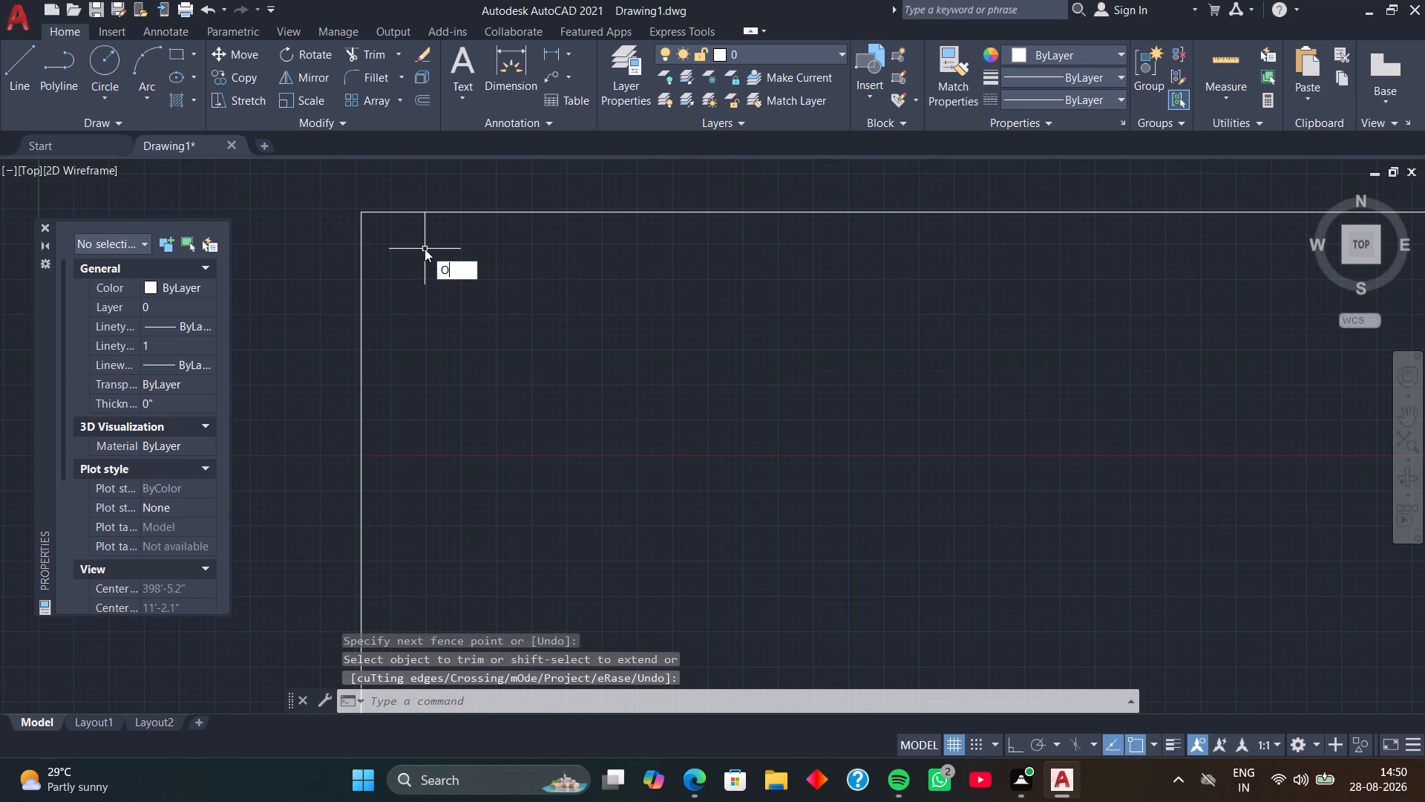
key("space")
key("space")
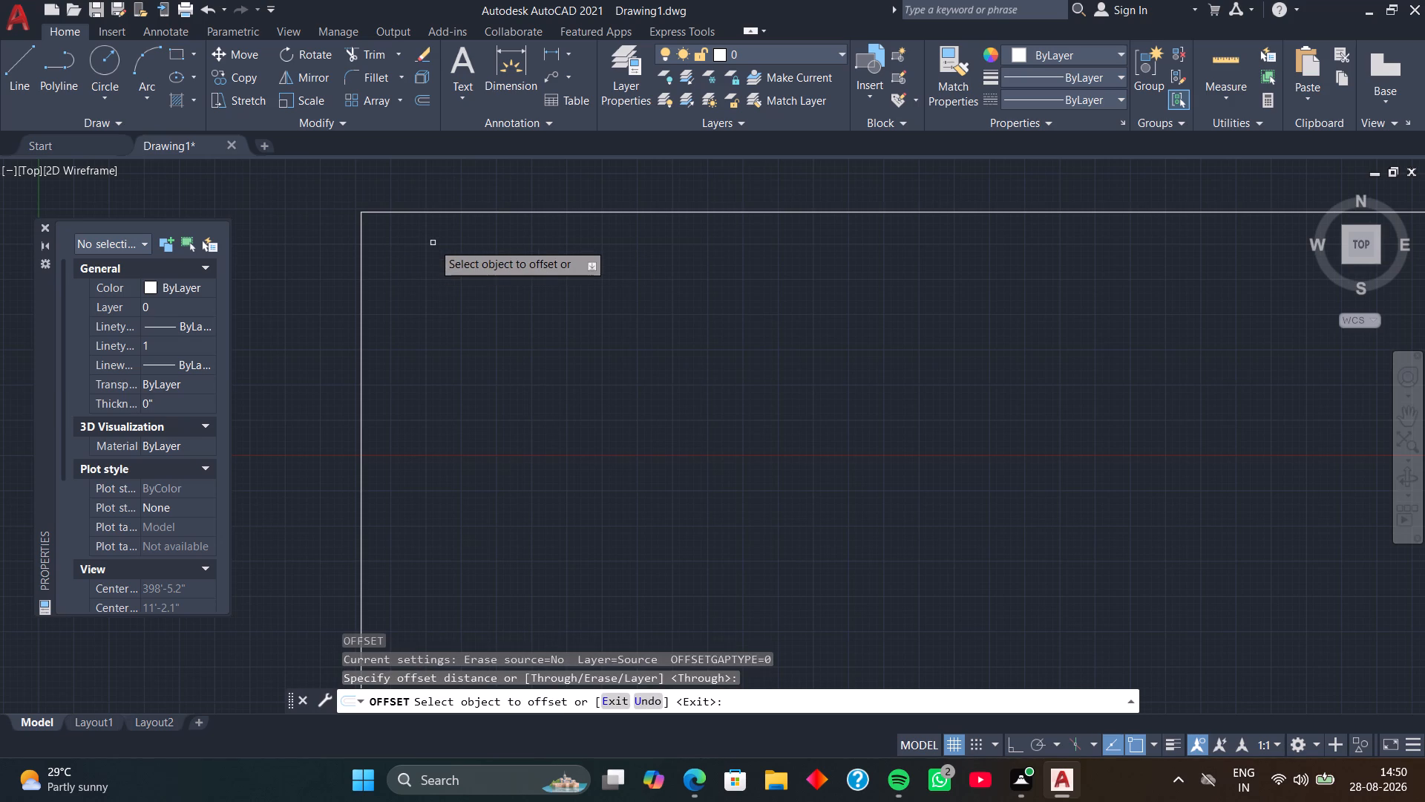
left_click(456, 212)
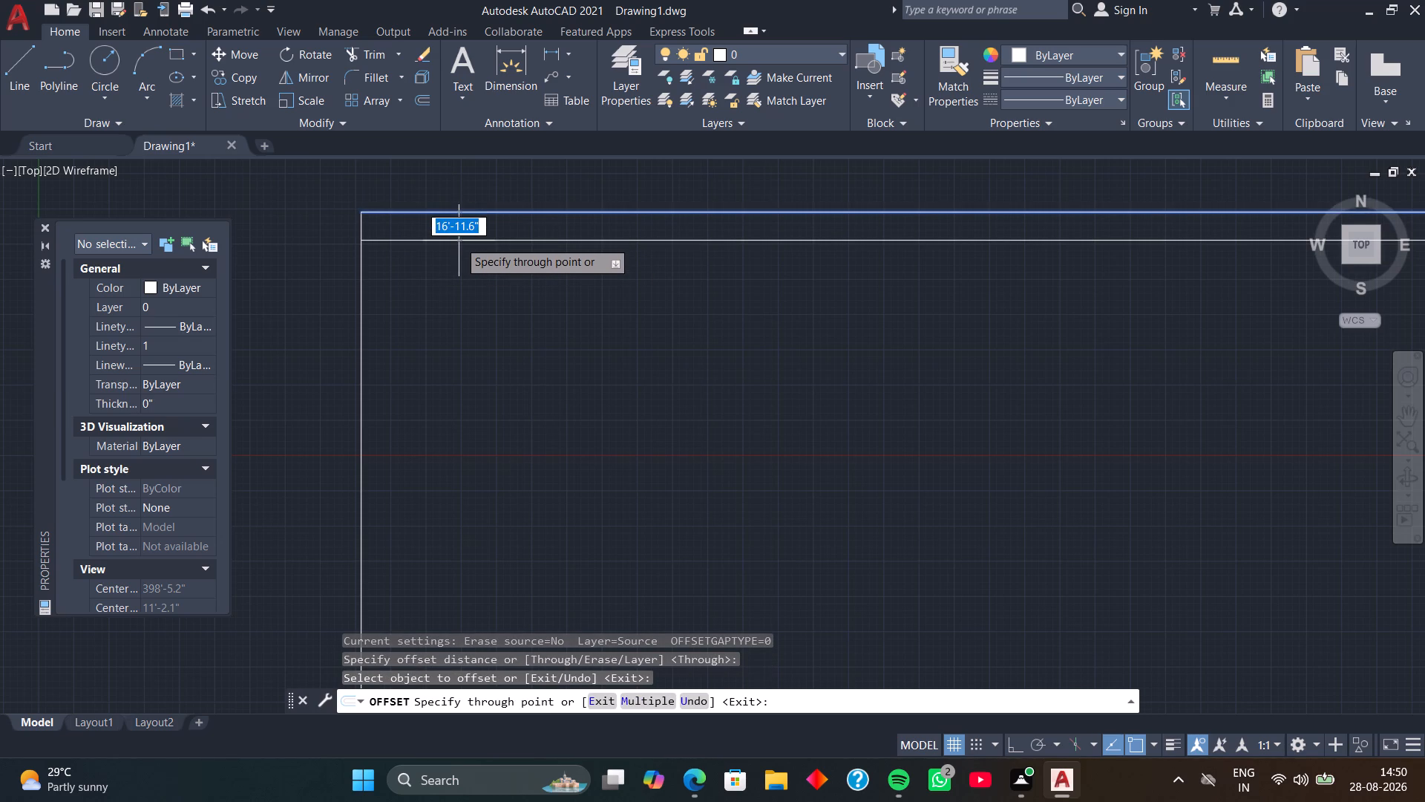
key("9")
key("Return")
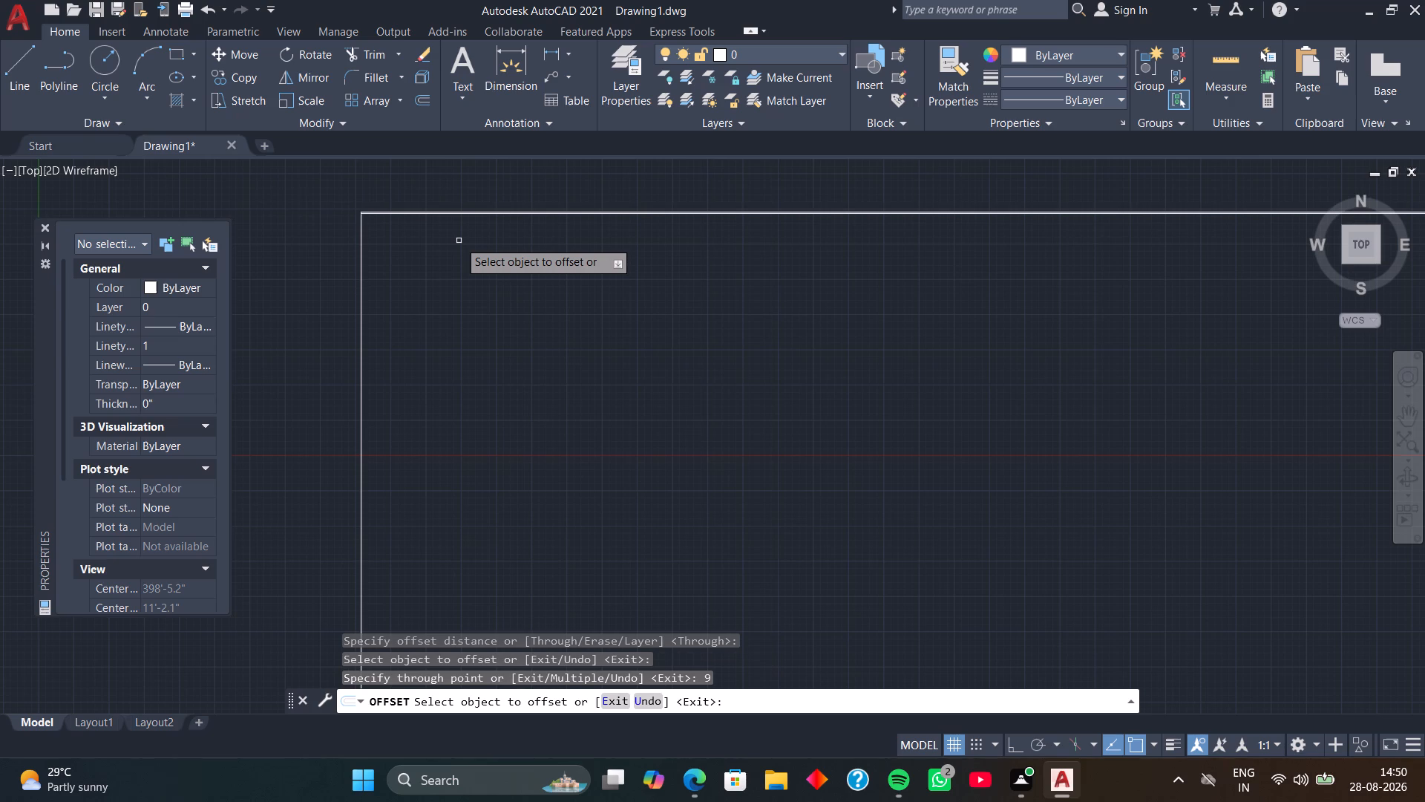
Add a vertical linear dimension between the two horizontal lines, just left of the corner.
scroll(448, 244, "up", 2)
middle_click_drag(396, 157, 546, 351)
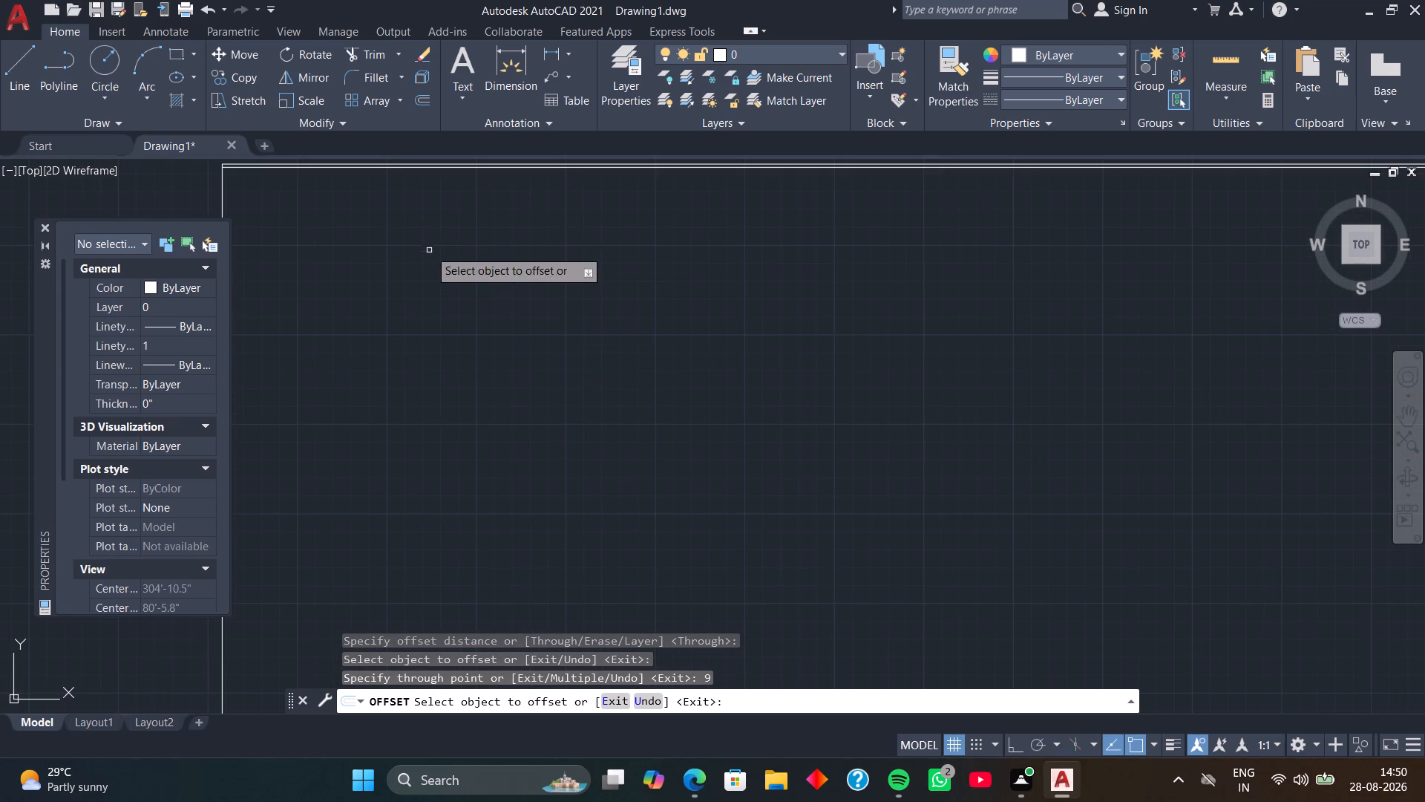
middle_click_drag(428, 244, 736, 456)
scroll(642, 376, "up", 4)
middle_click_drag(567, 405, 1055, 376)
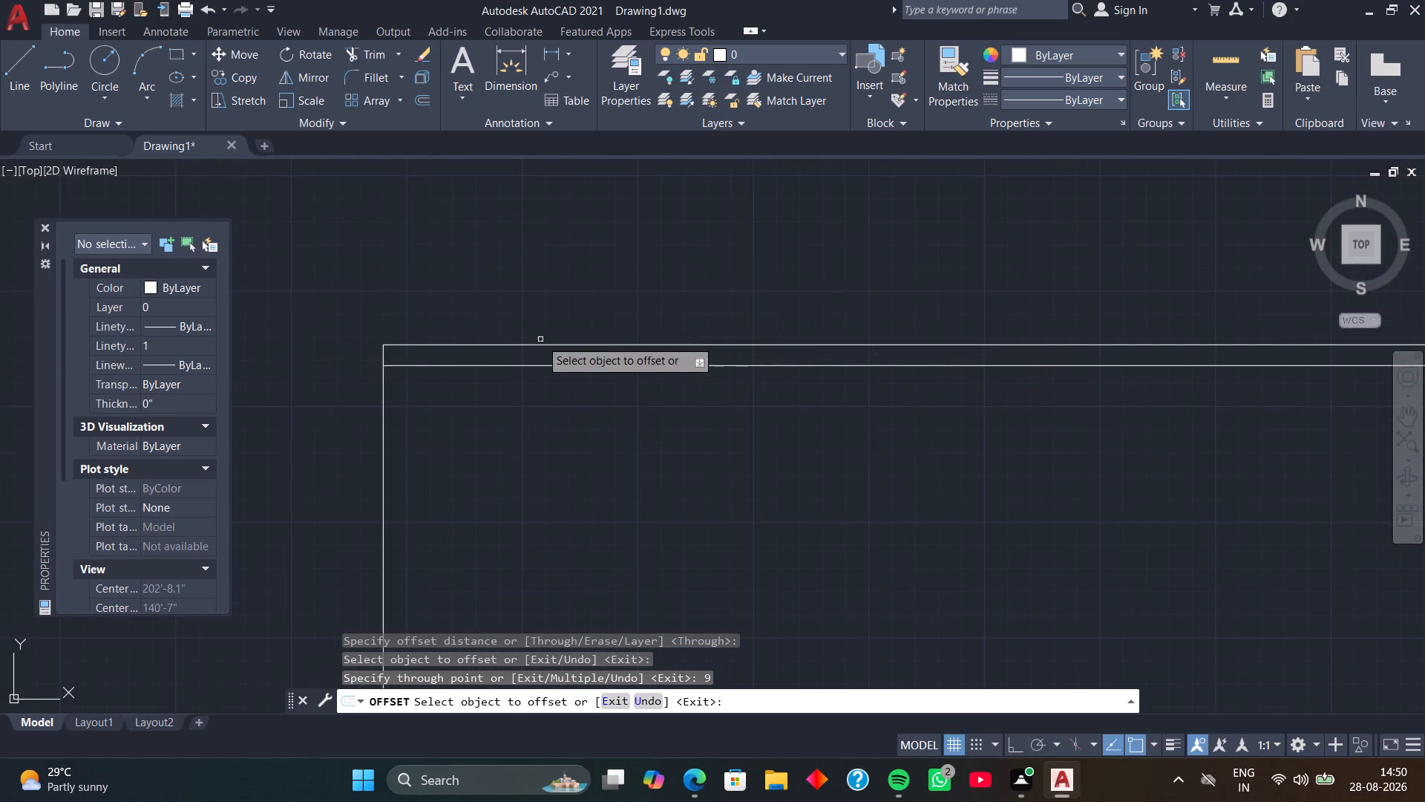
scroll(539, 336, "down", 2)
middle_click_drag(564, 359, 622, 346)
scroll(574, 316, "up", 1)
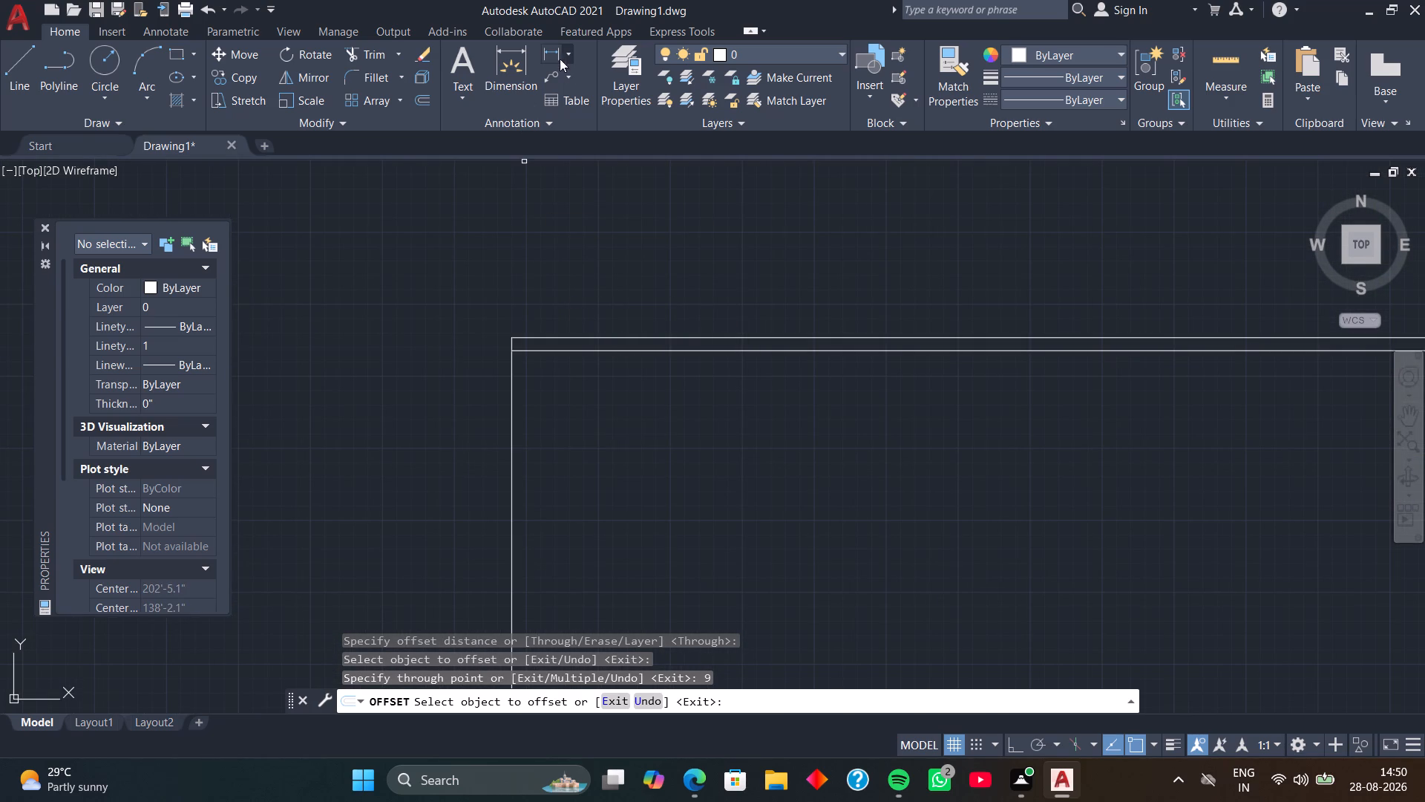
left_click(547, 47)
scroll(529, 385, "up", 3)
middle_click_drag(468, 299, 536, 410)
left_click(517, 355)
left_click(514, 304)
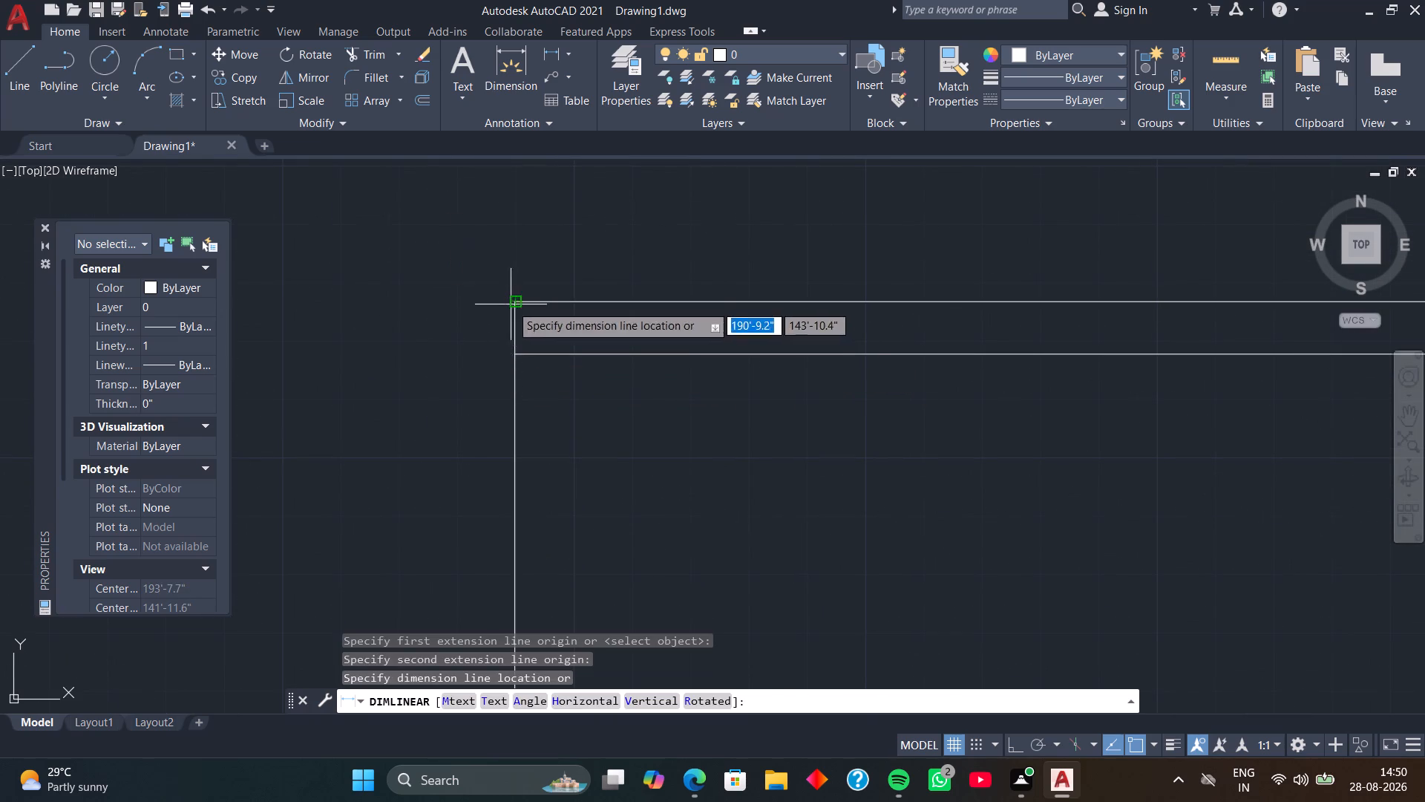
left_click(487, 310)
Offset the vertical line 9" to the right, inside the corner.
scroll(514, 334, "down", 2)
middle_click_drag(522, 362, 433, 287)
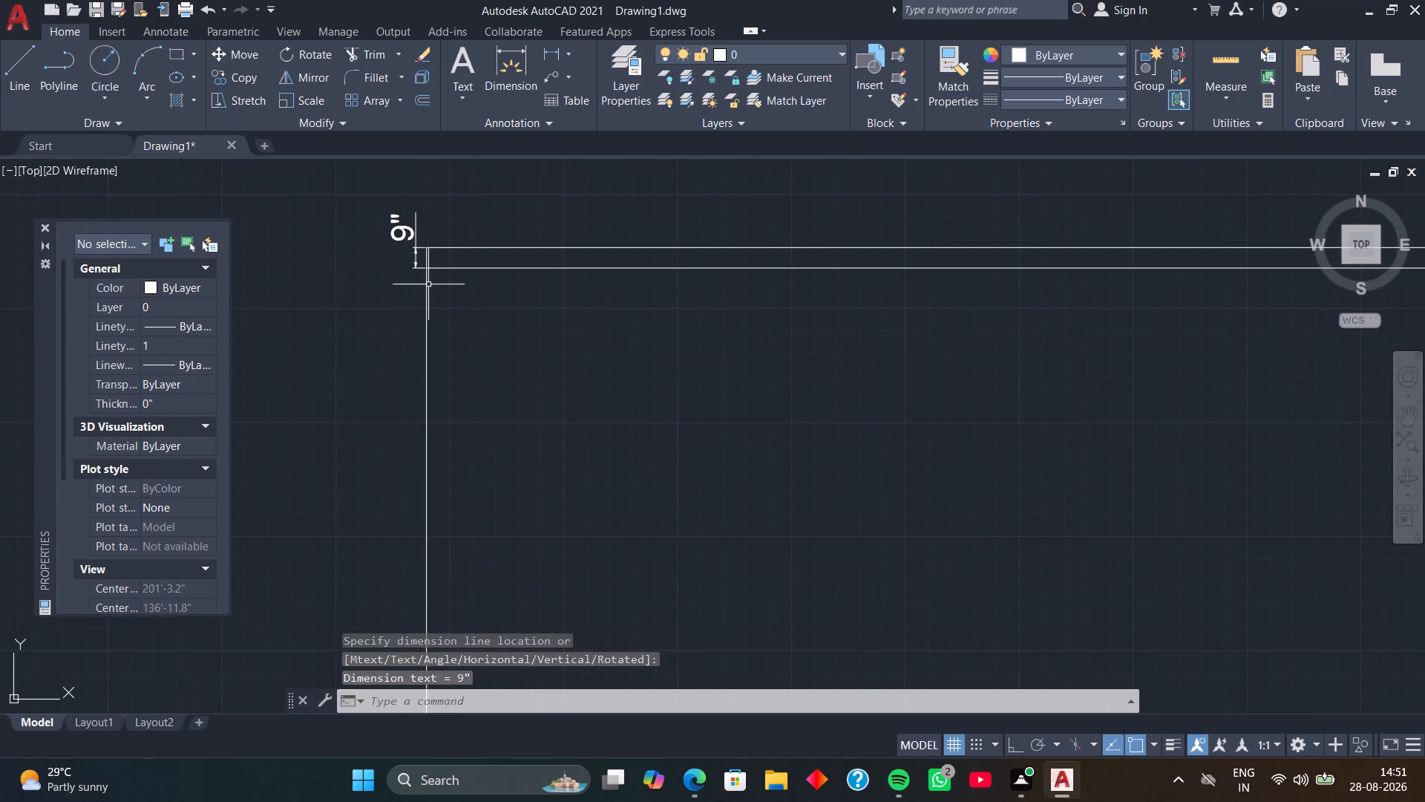
scroll(464, 330, "down", 1)
middle_click_drag(480, 344, 468, 319)
middle_click_drag(454, 300, 468, 298)
scroll(468, 298, "up", 1)
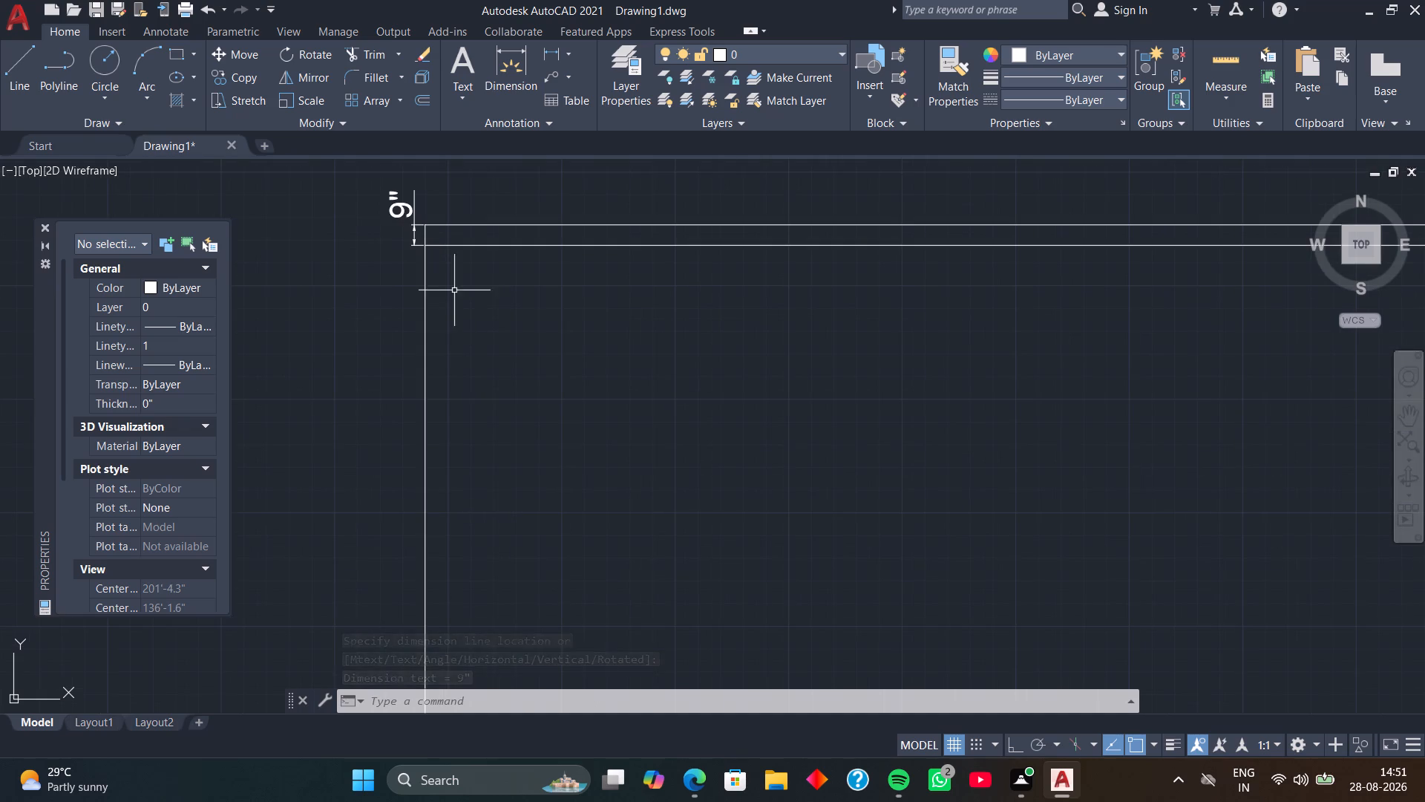
middle_click_drag(452, 290, 489, 340)
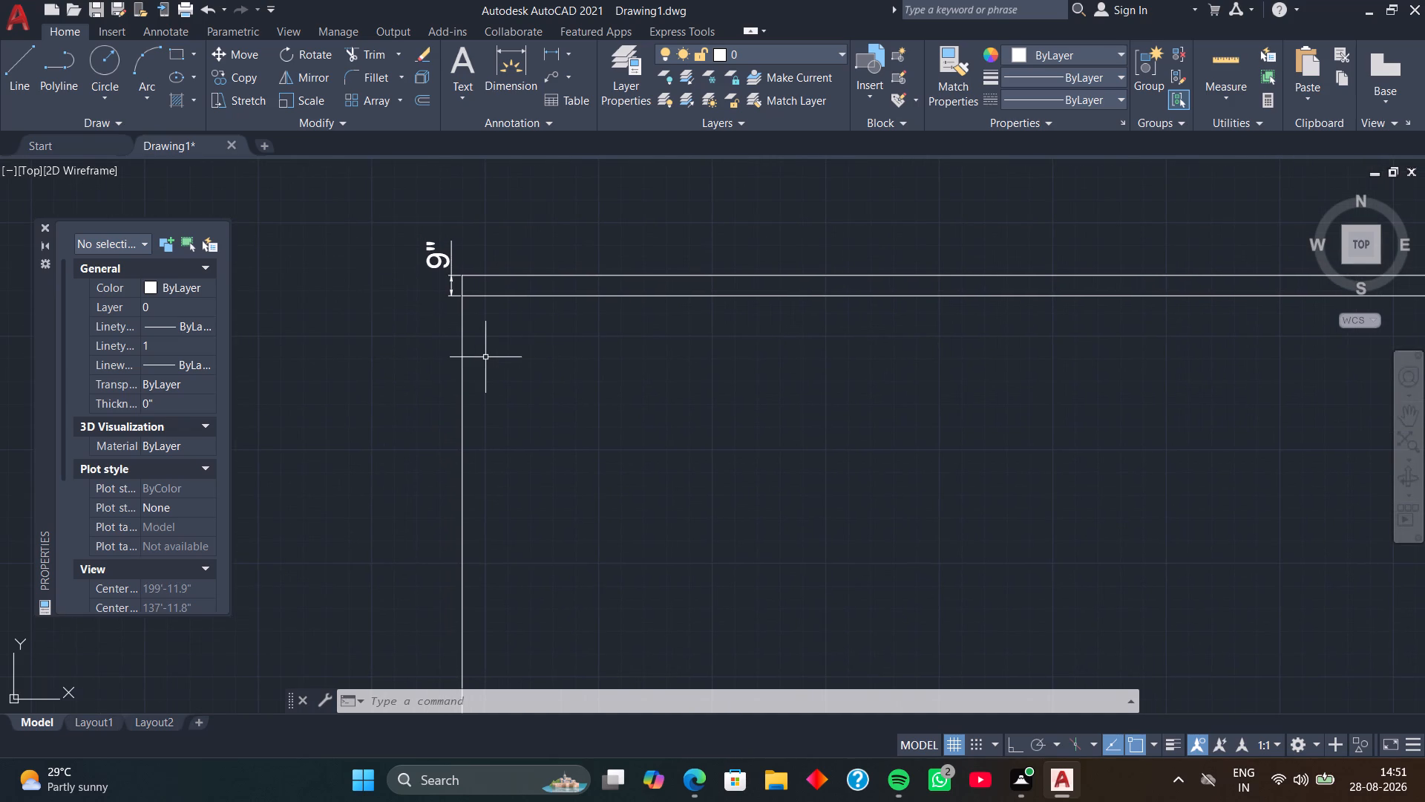
type("O")
key("space")
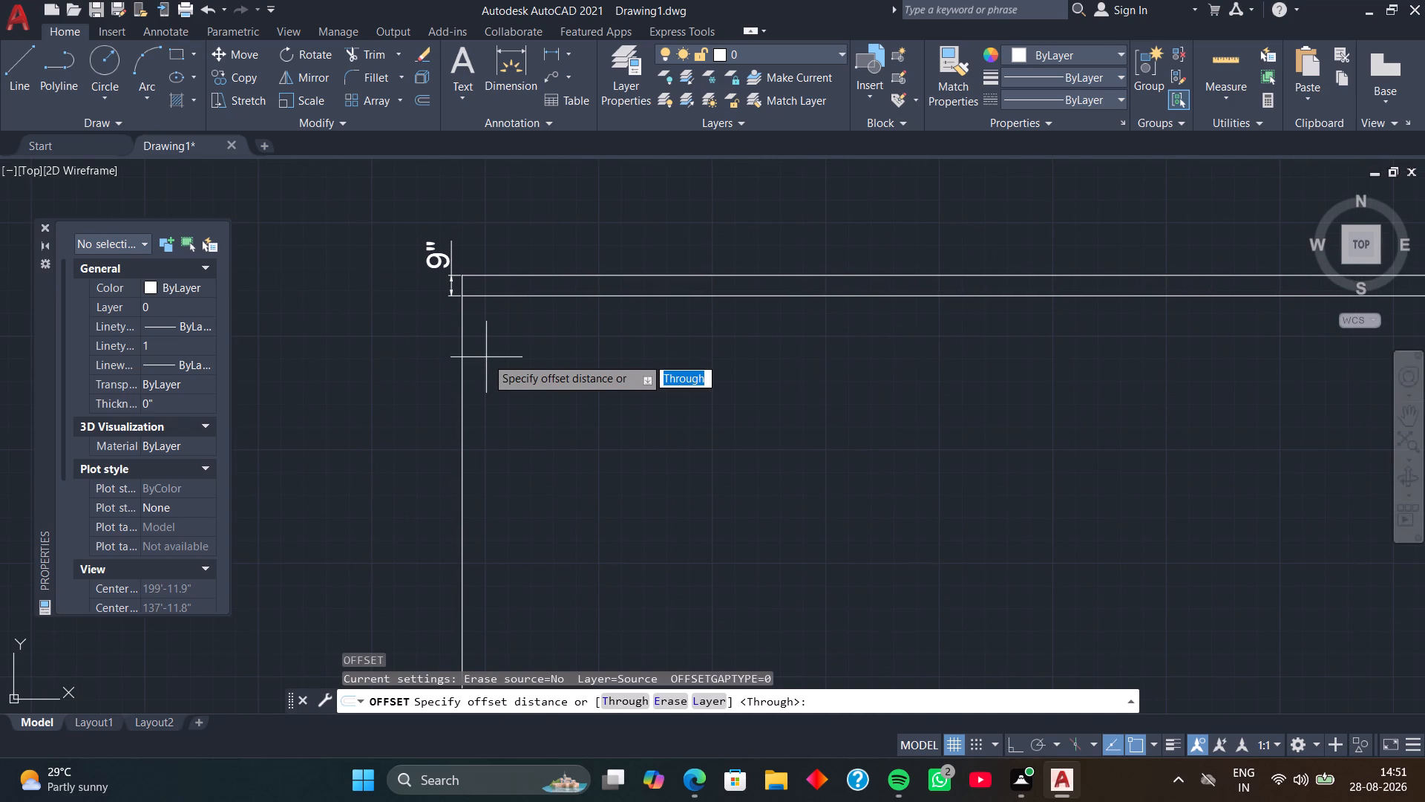
key("space")
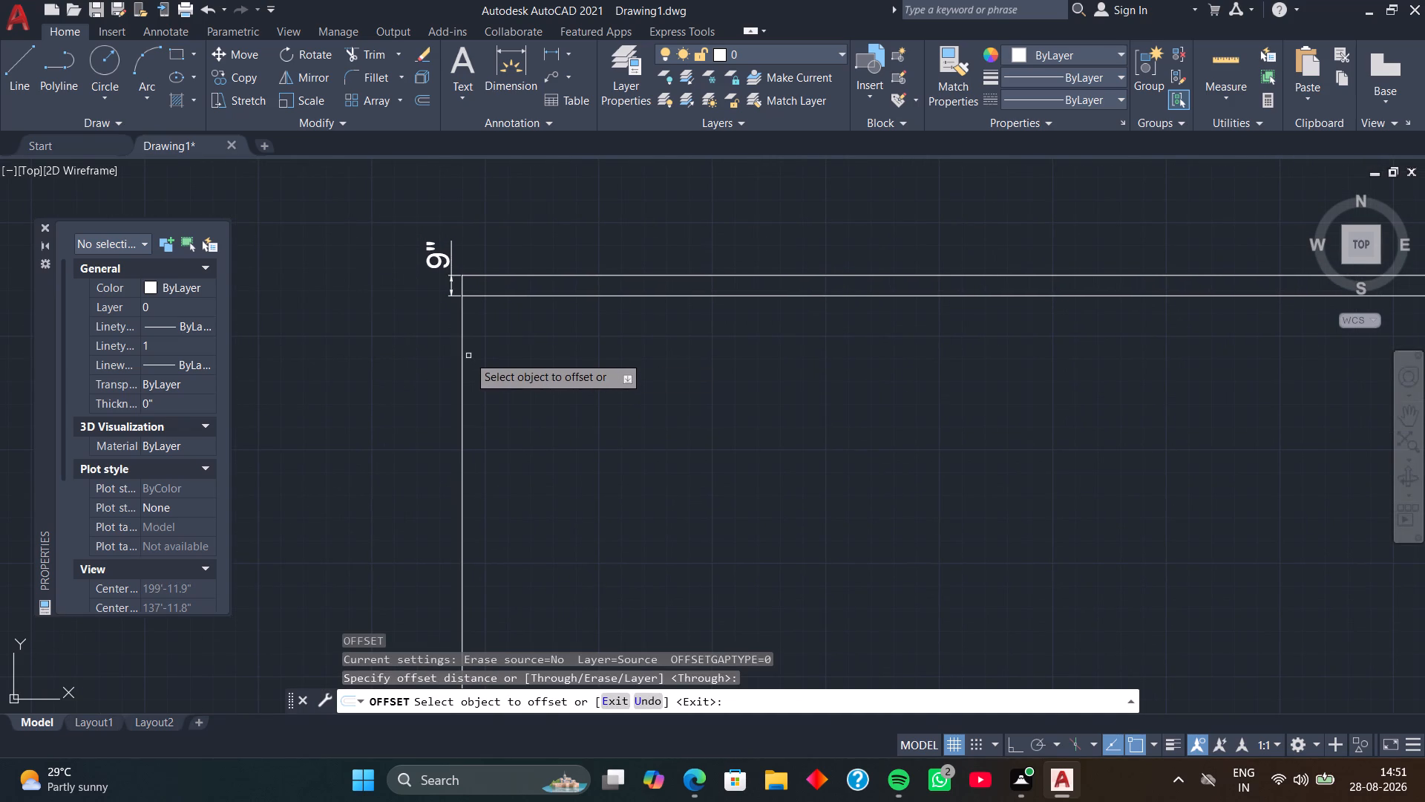
left_click(462, 357)
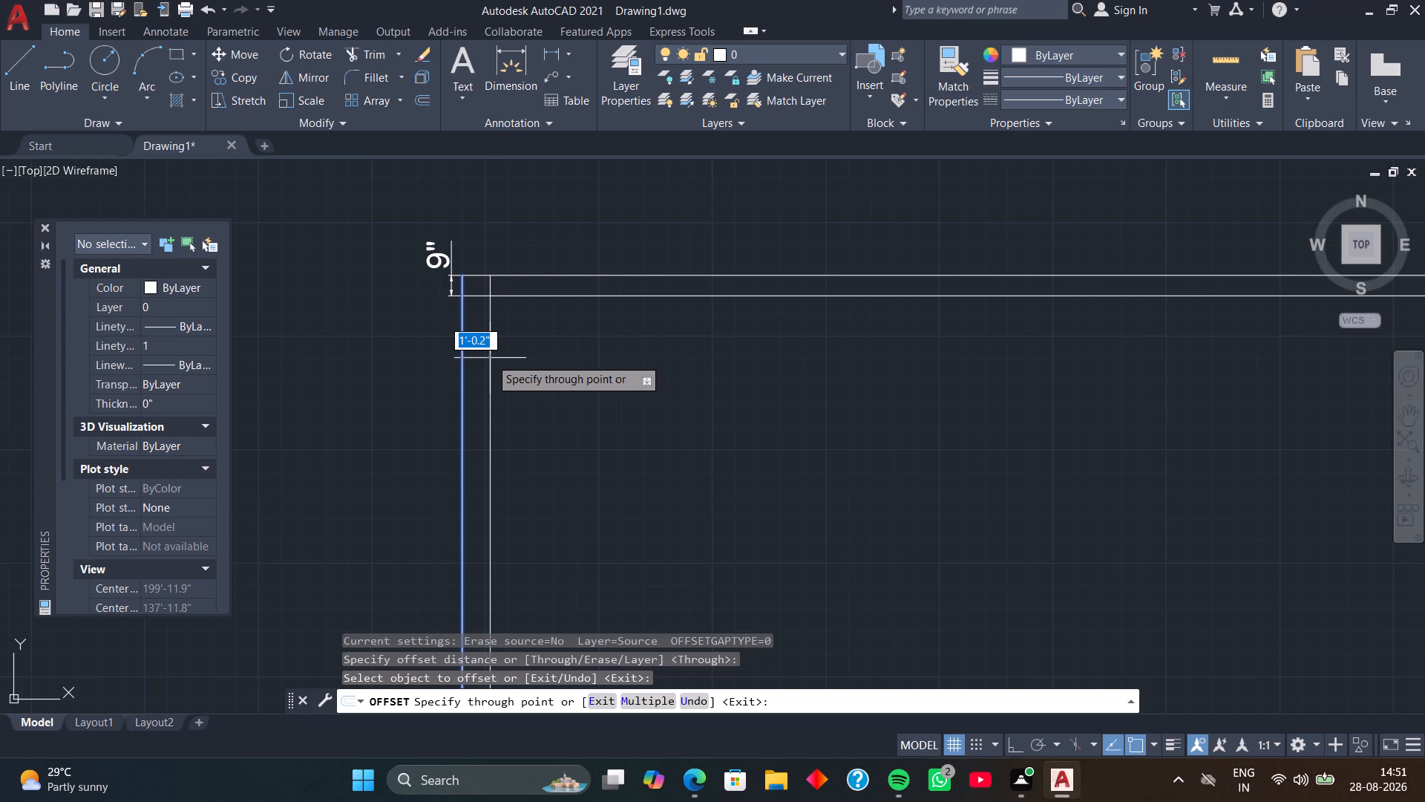
key("9")
key("Return")
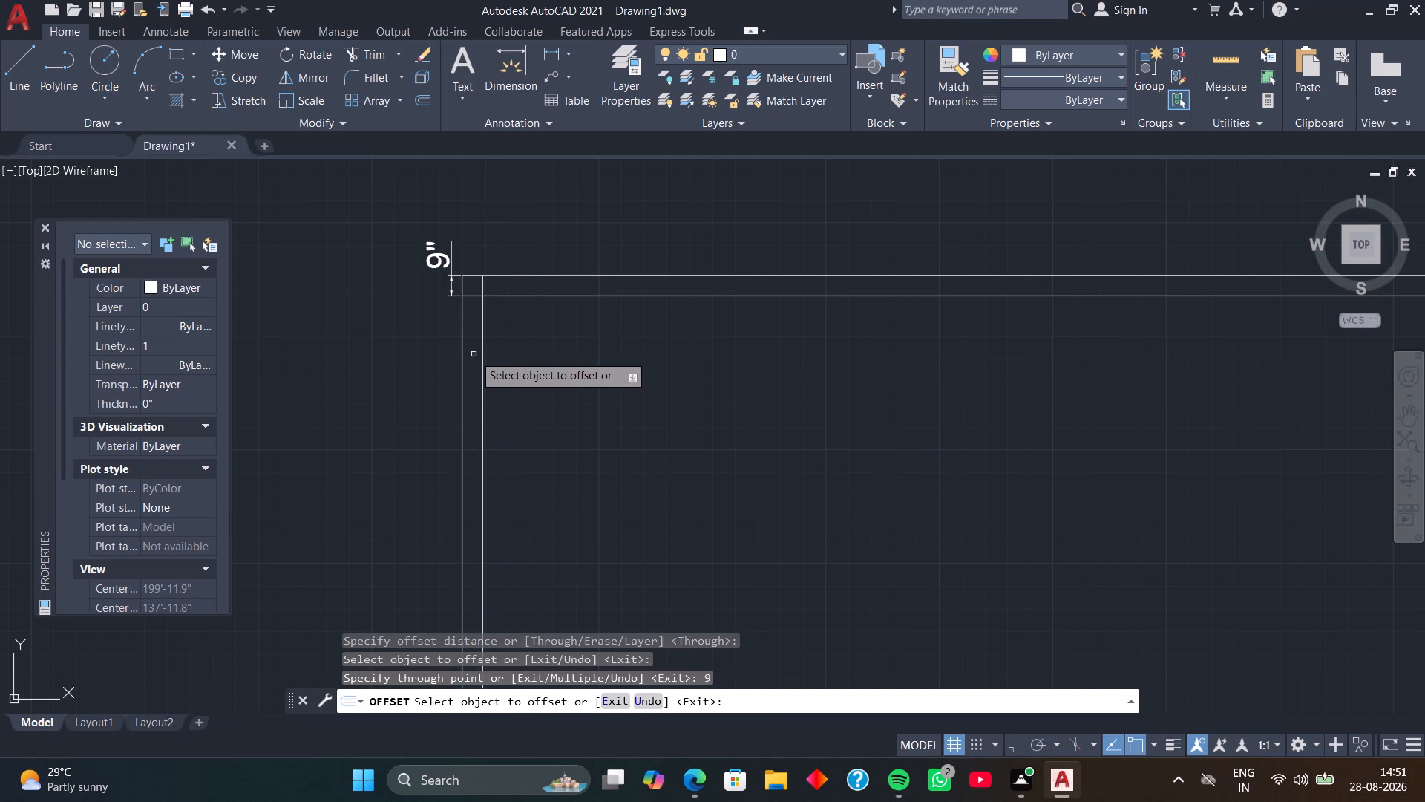
scroll(484, 309, "up", 2)
middle_click_drag(479, 284, 540, 375)
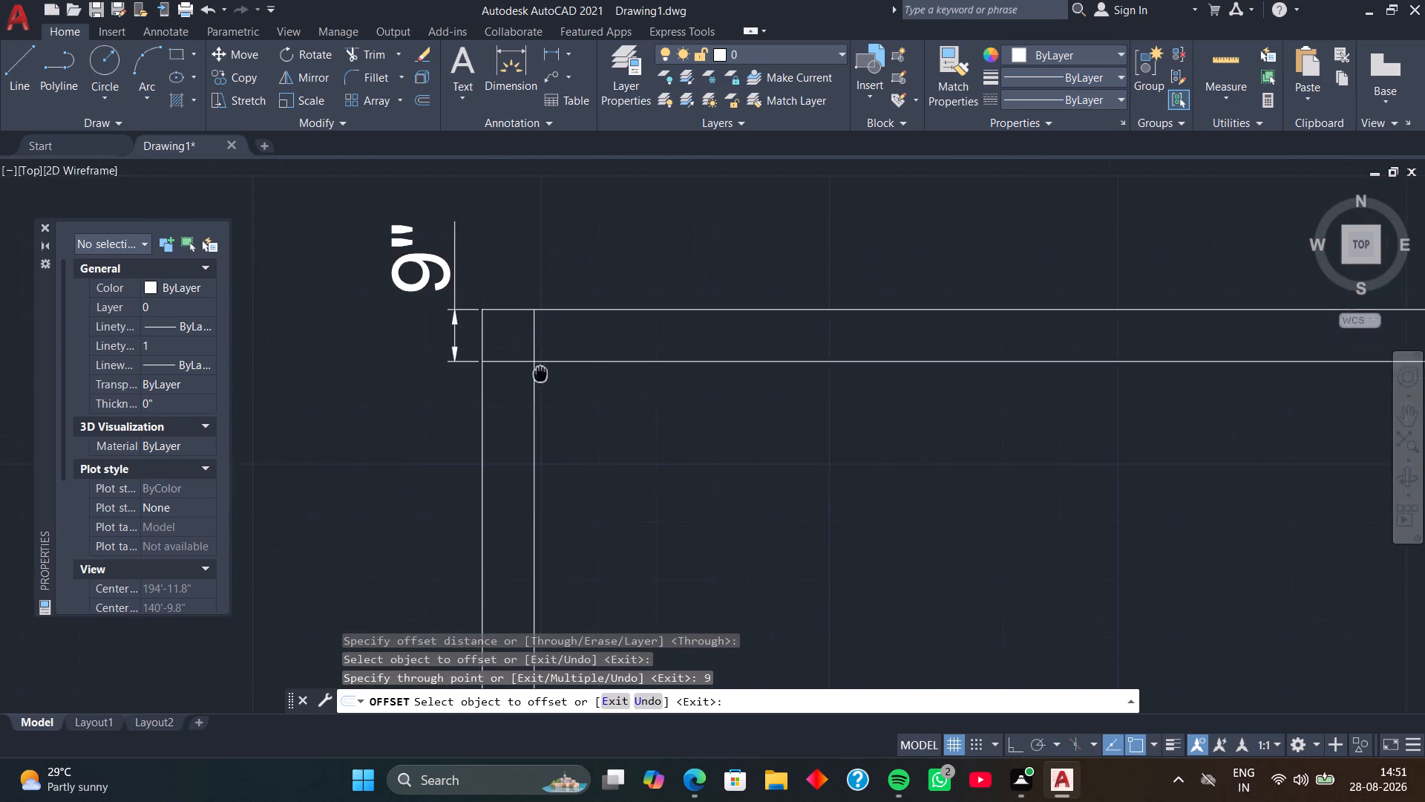
middle_click_drag(540, 375, 551, 395)
scroll(556, 402, "up", 1)
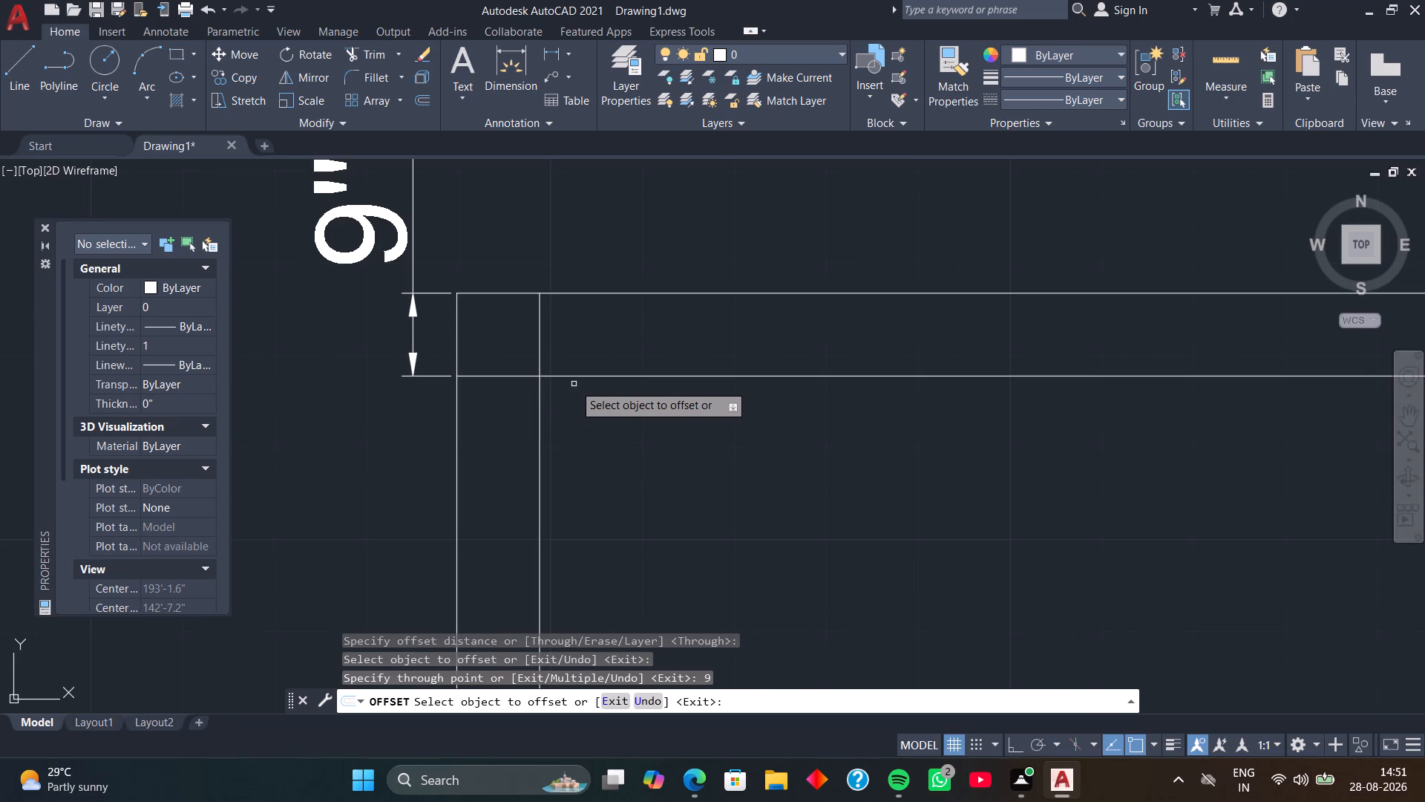
key("space")
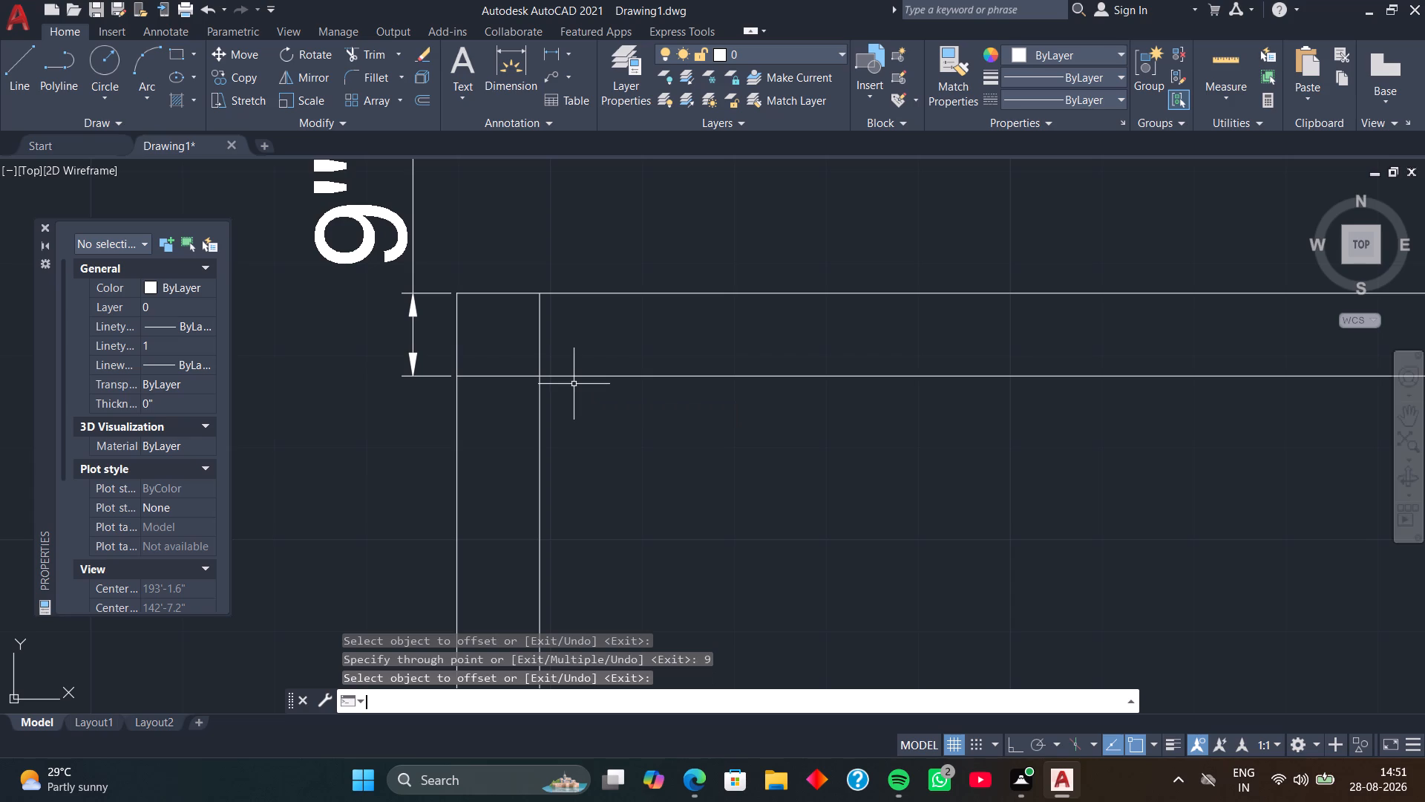
Trim the overlapping ends of the two inner offset lines to form a clean inner corner.
type("TR")
key("space")
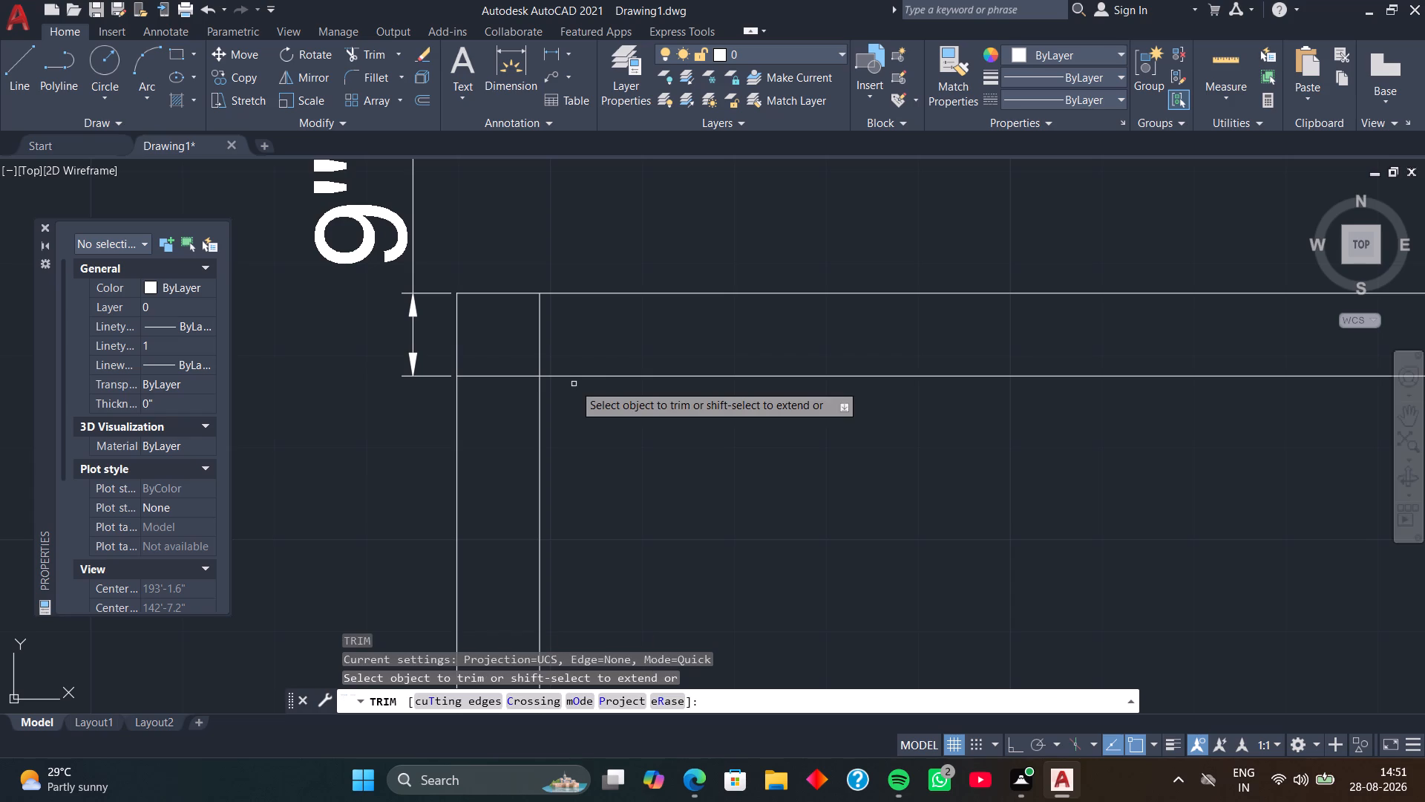
left_click_drag(563, 323, 559, 324)
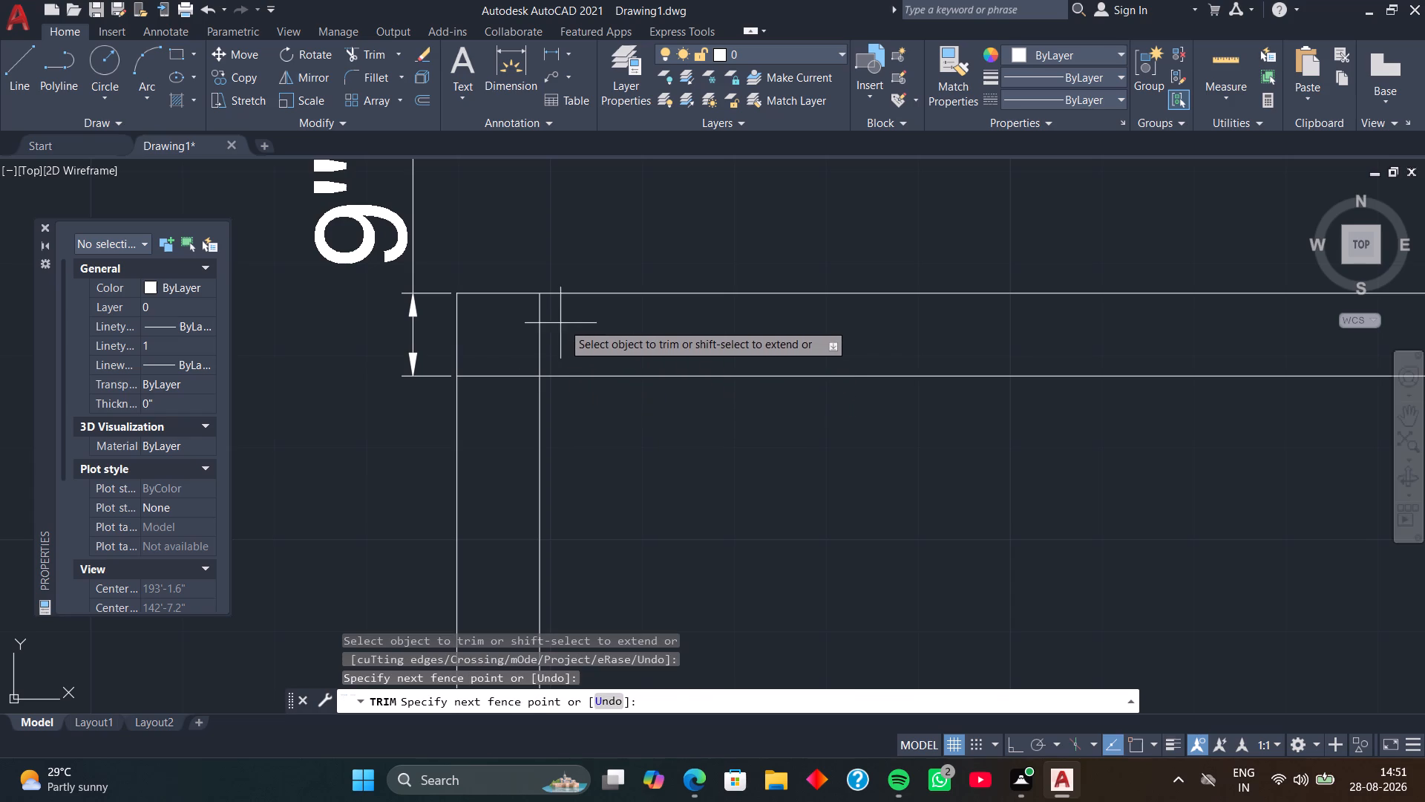
left_click_drag(559, 324, 499, 418)
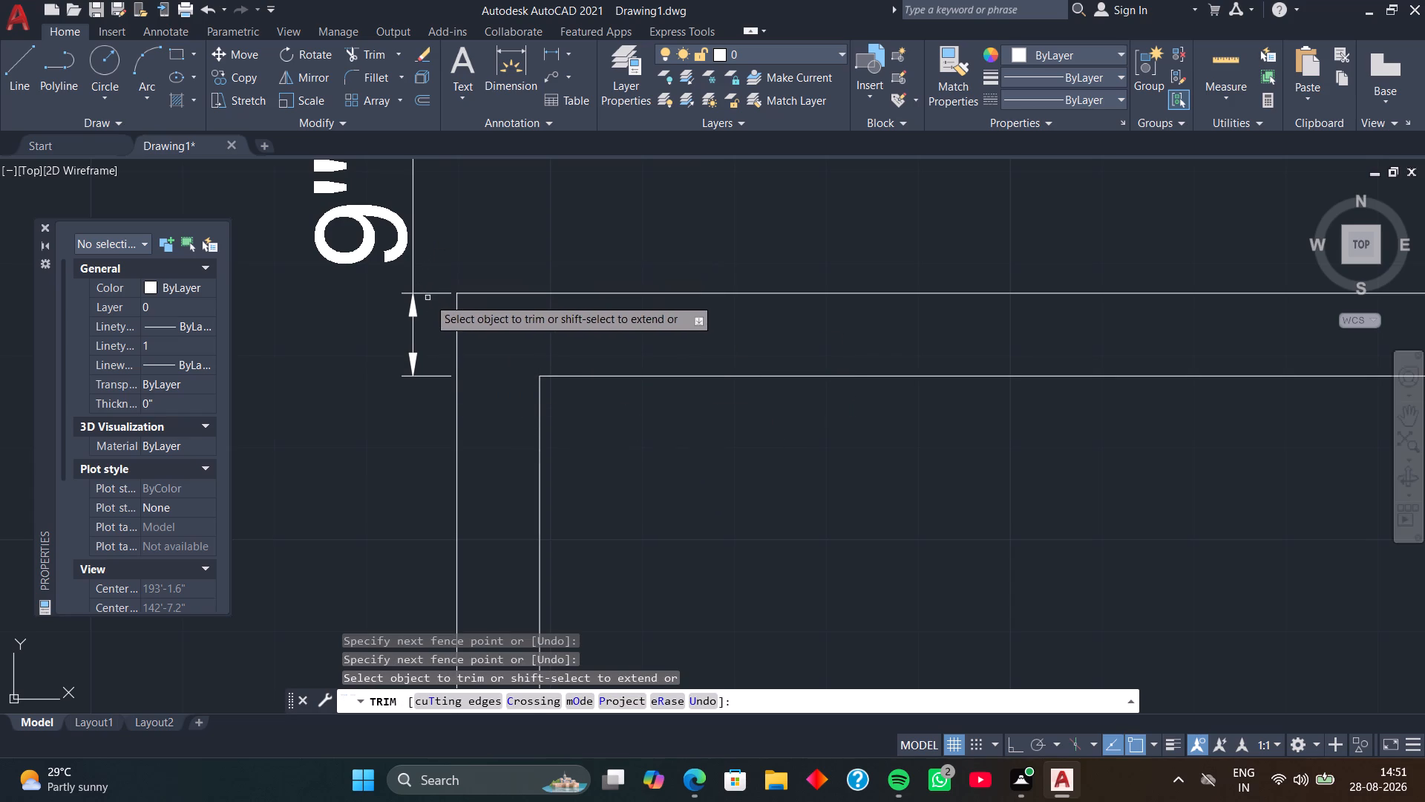
Remove the vertical 9" dimension beside the outer wall corner with the Trim command, leaving only the double wall lines, and finish trimming.
left_click(438, 294)
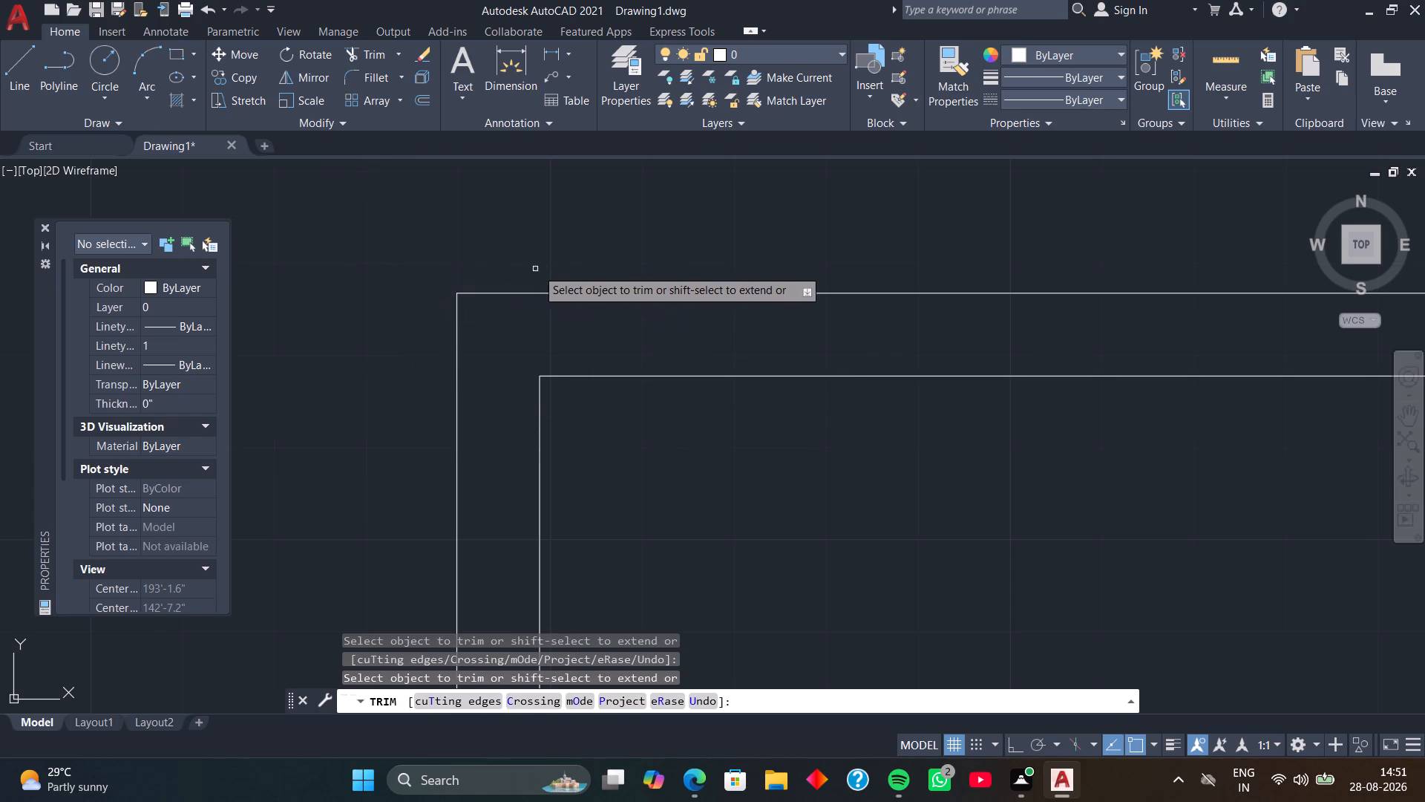
scroll(609, 253, "down", 1)
middle_click_drag(623, 246, 487, 193)
scroll(498, 208, "down", 2)
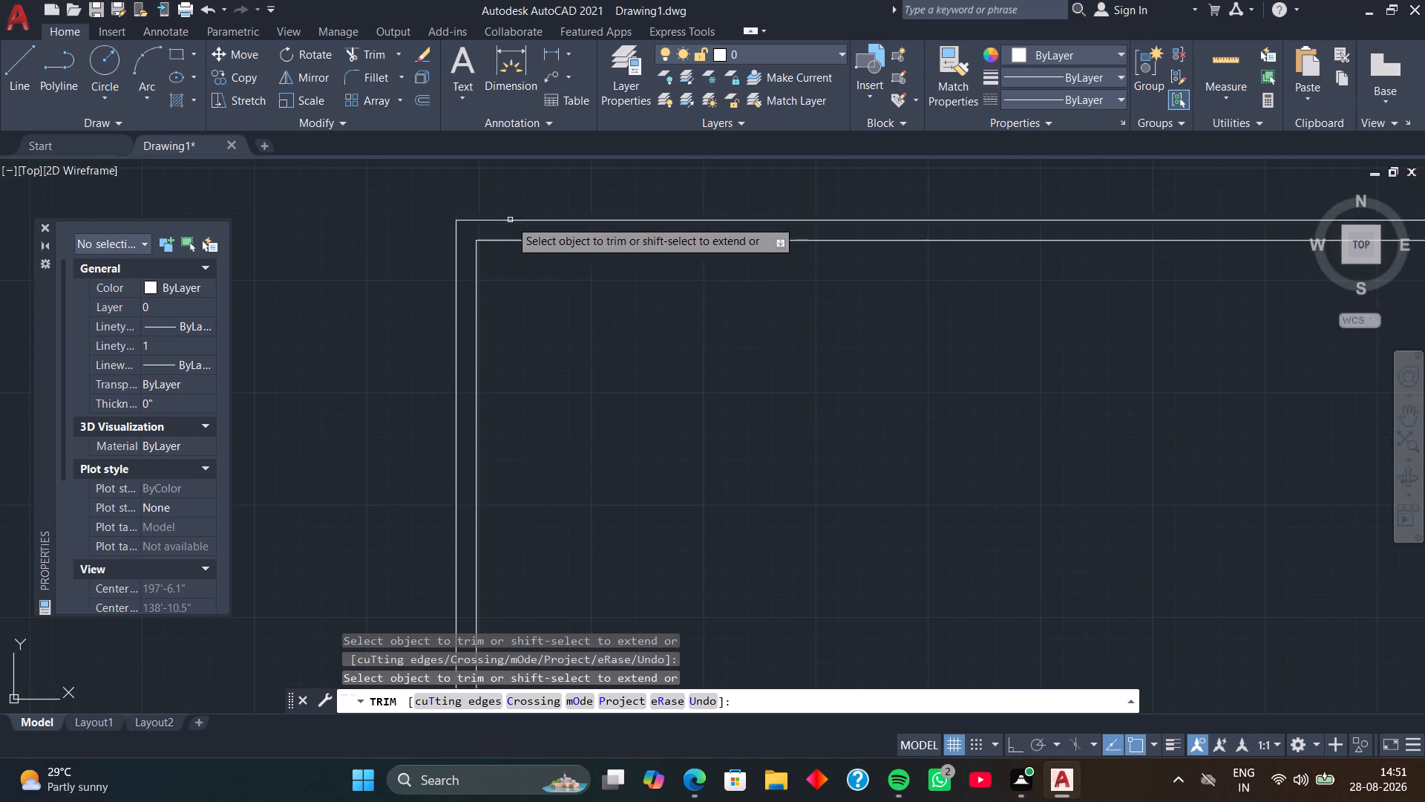
middle_click_drag(553, 301, 470, 263)
scroll(473, 261, "down", 1)
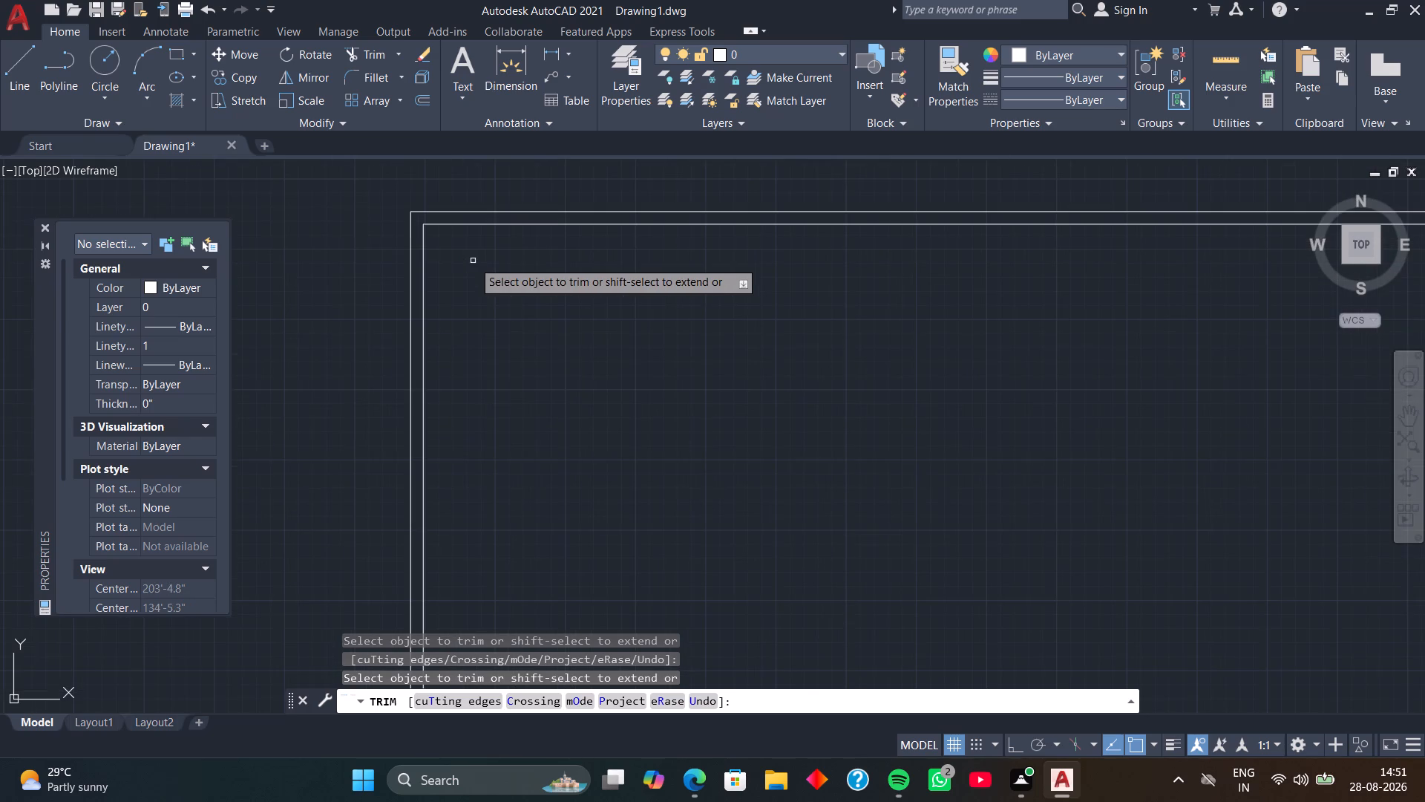
middle_click_drag(482, 270, 450, 233)
scroll(445, 234, "down", 2)
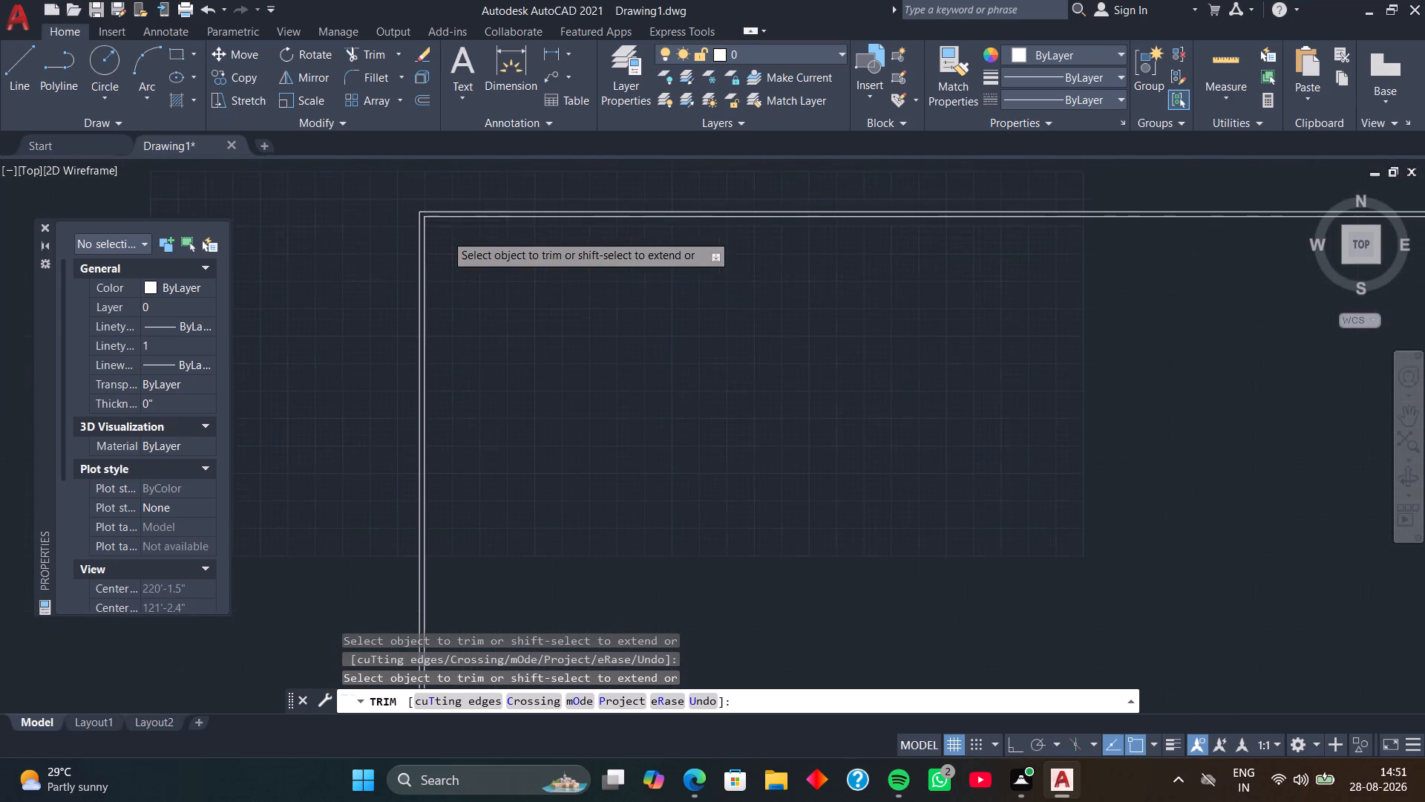
middle_click_drag(445, 234, 381, 238)
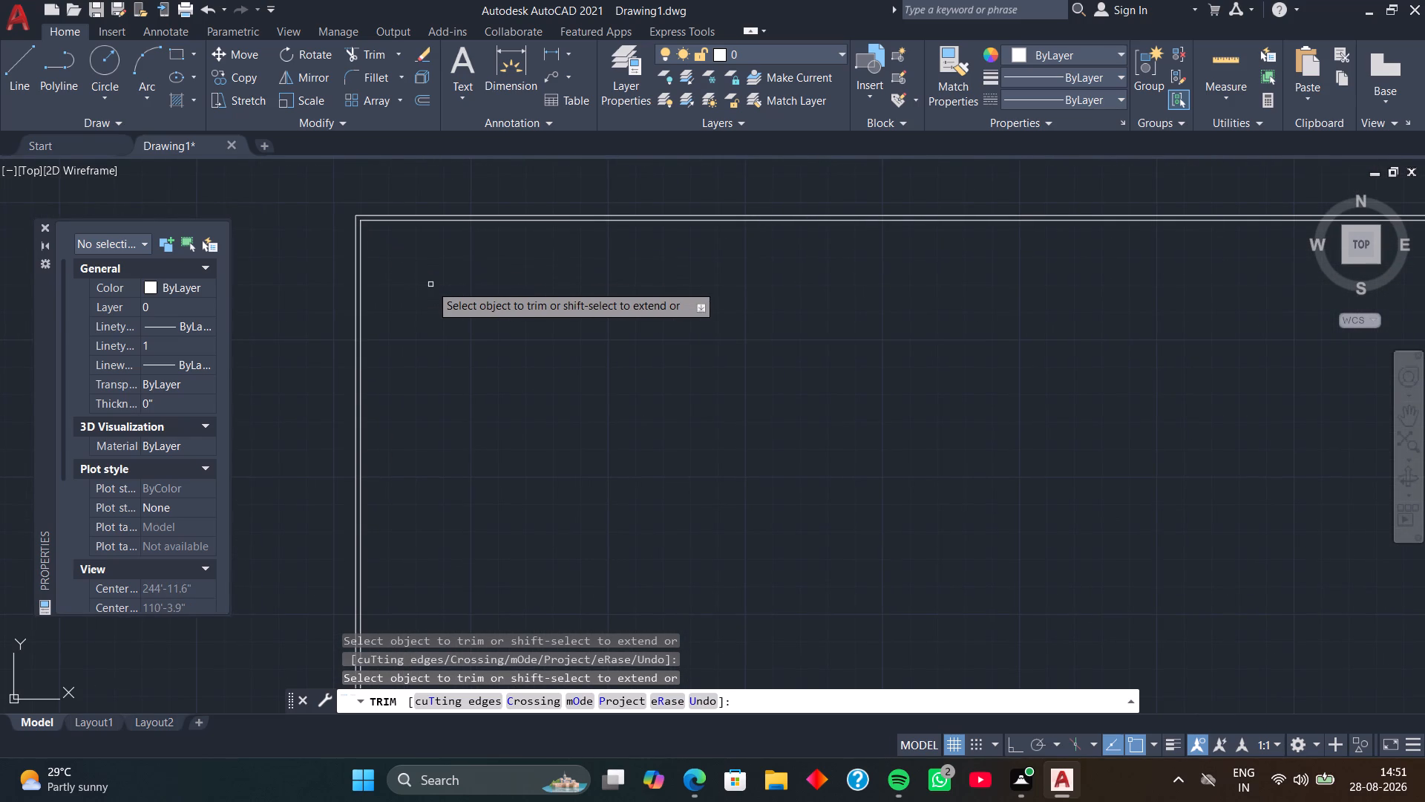
key("space")
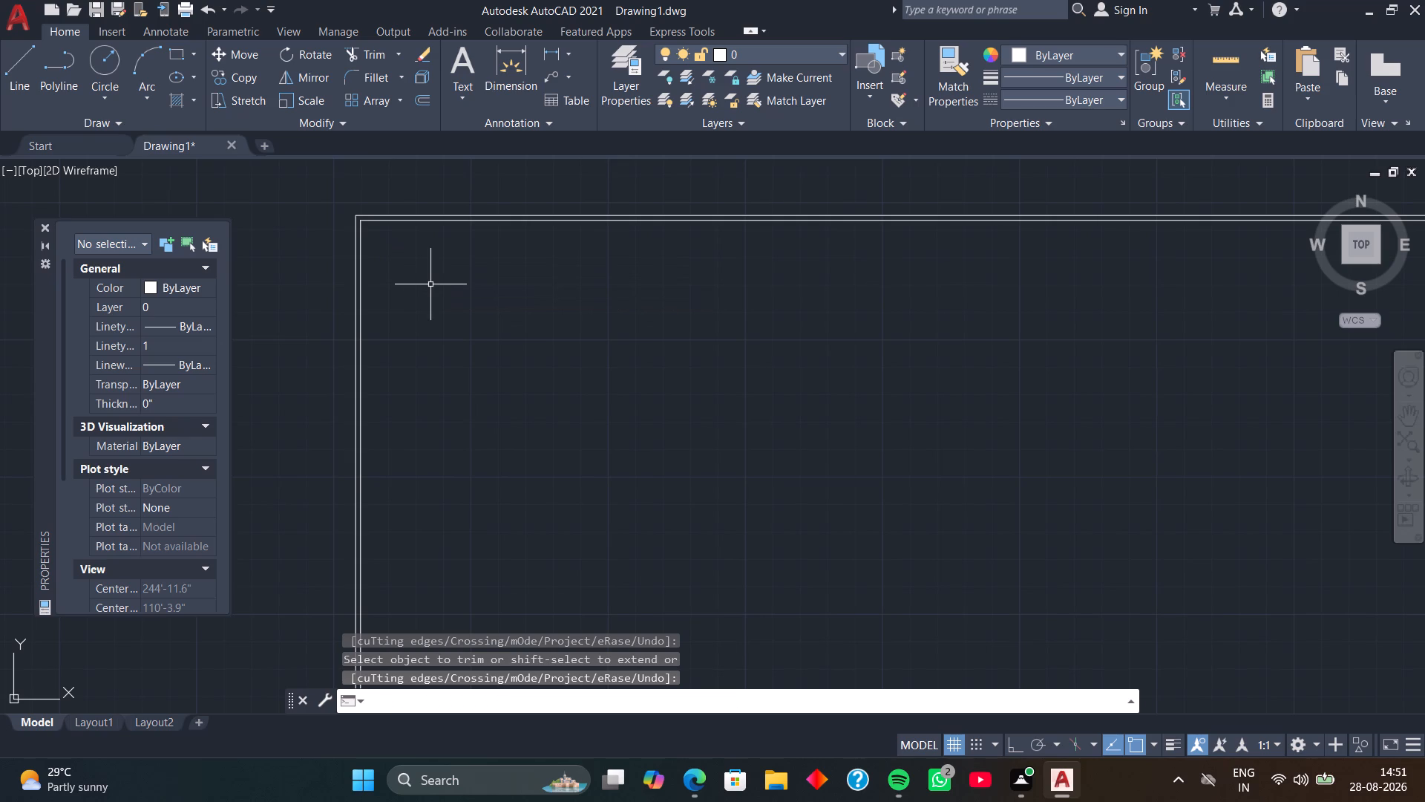
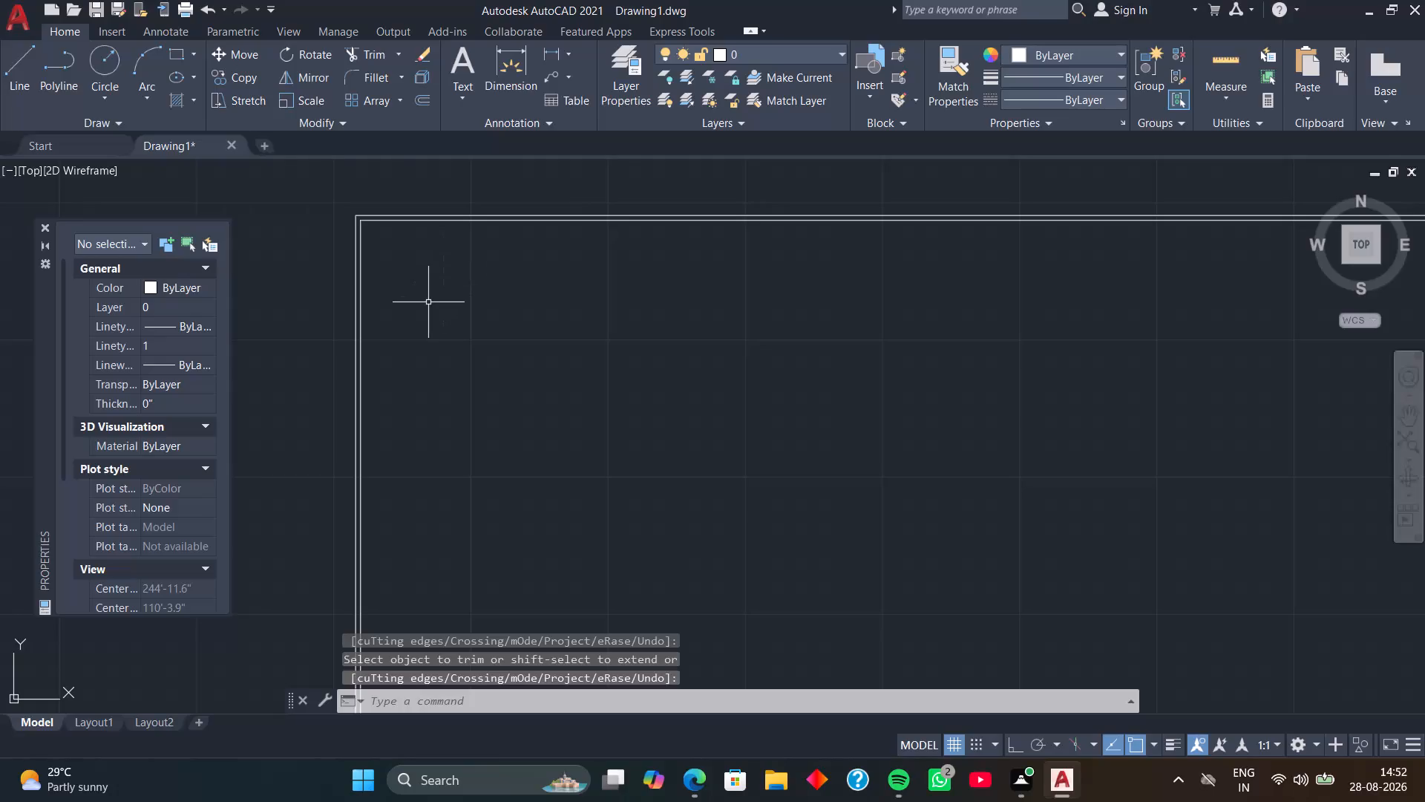
Offset the inner vertical line of the west wall 19'7.5" to the right, into the plan.
type("O")
key("space")
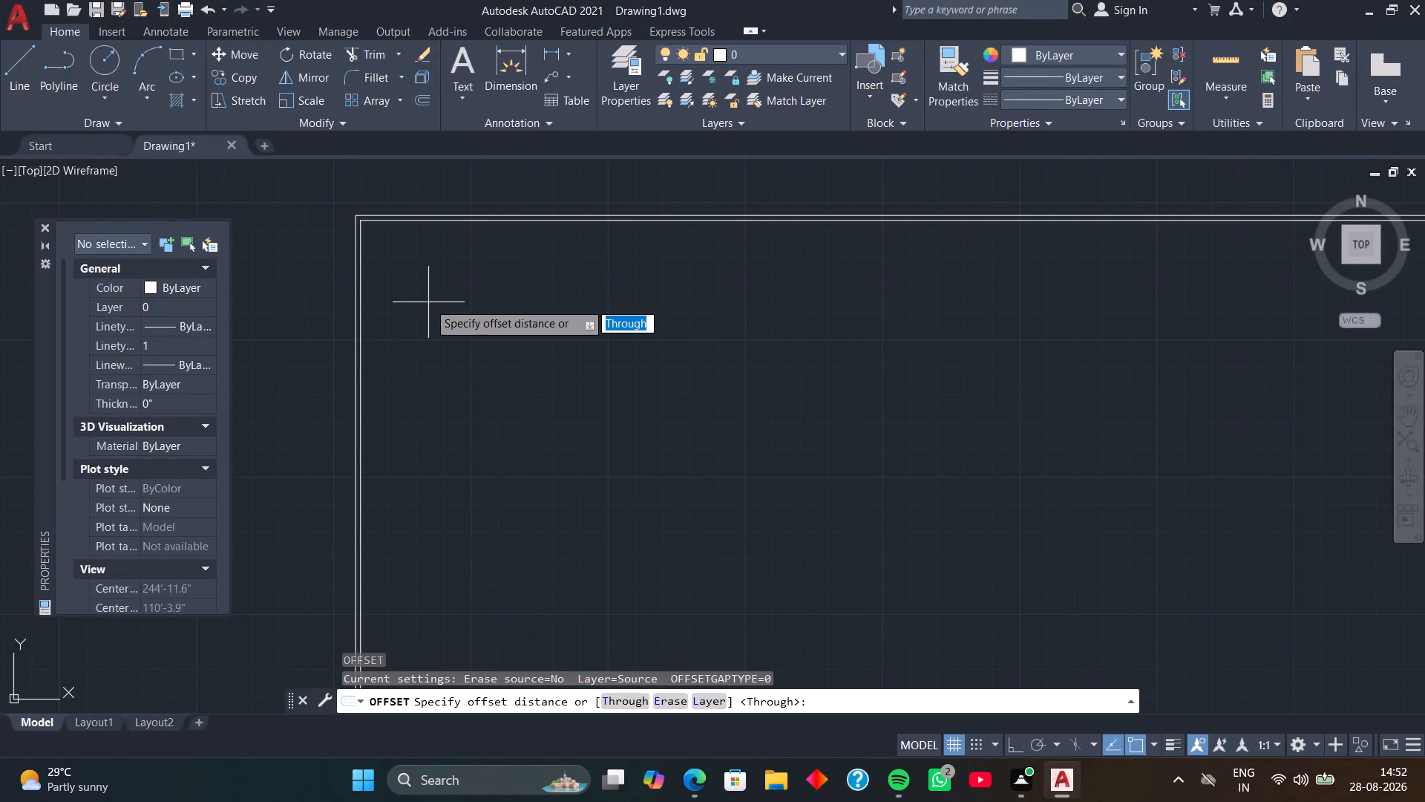
key("space")
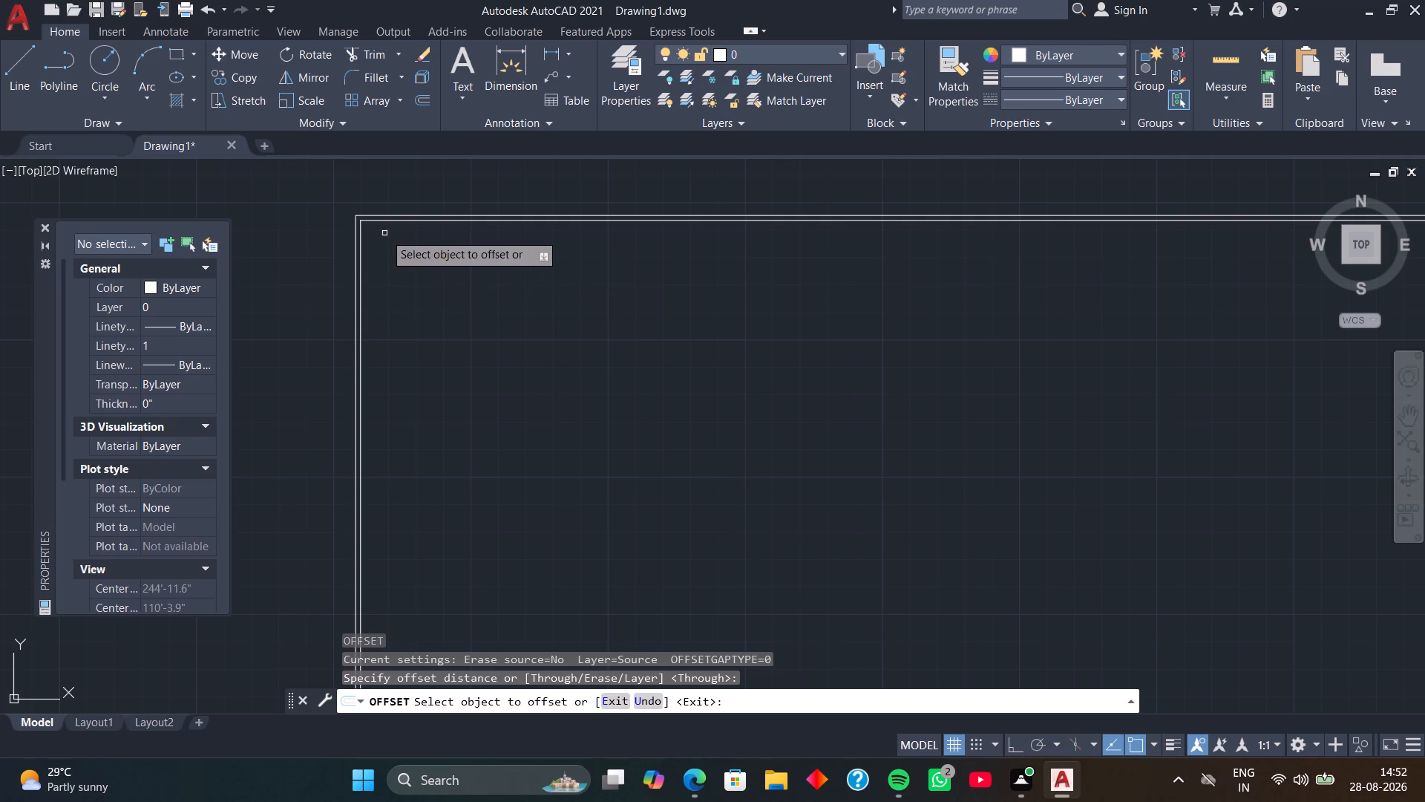
scroll(366, 261, "up", 1)
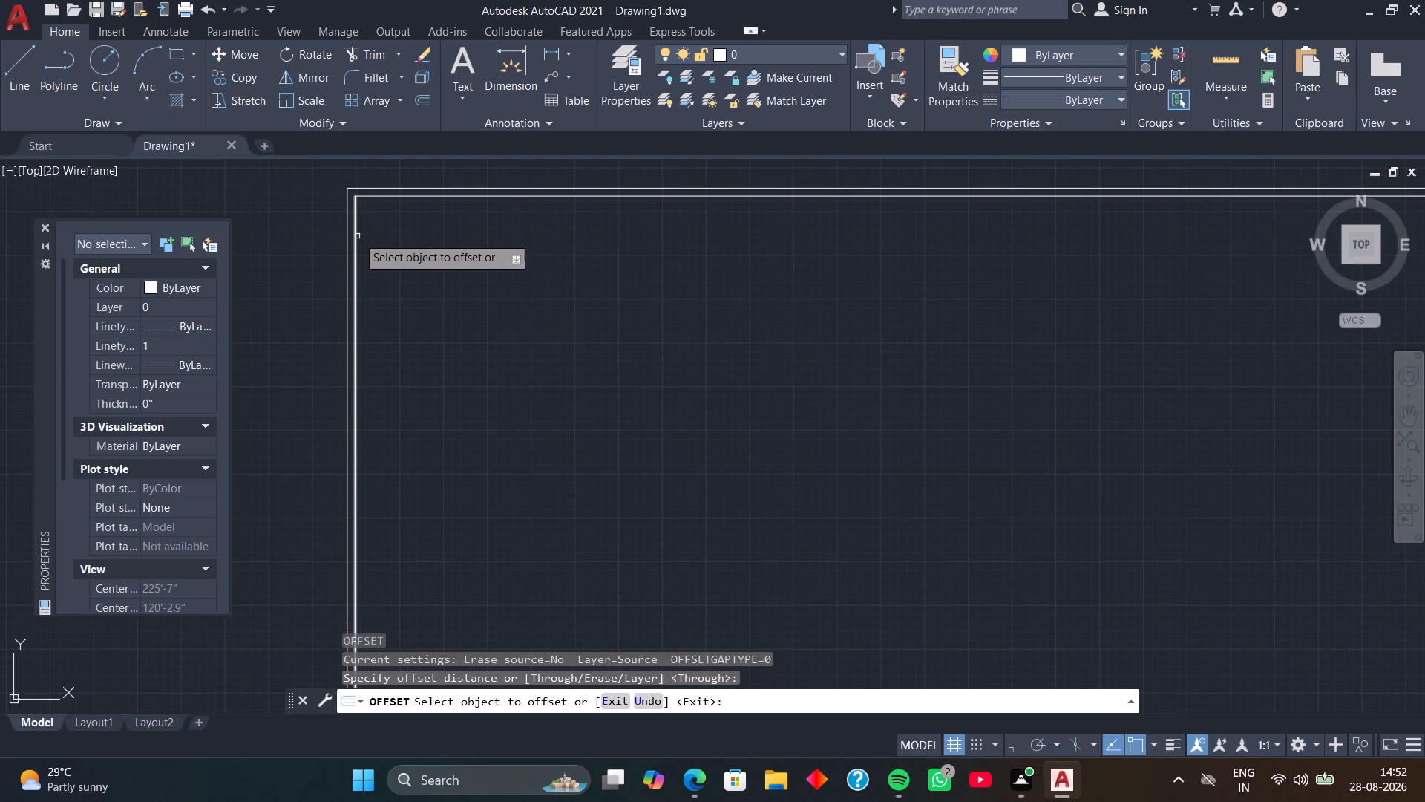
left_click(356, 237)
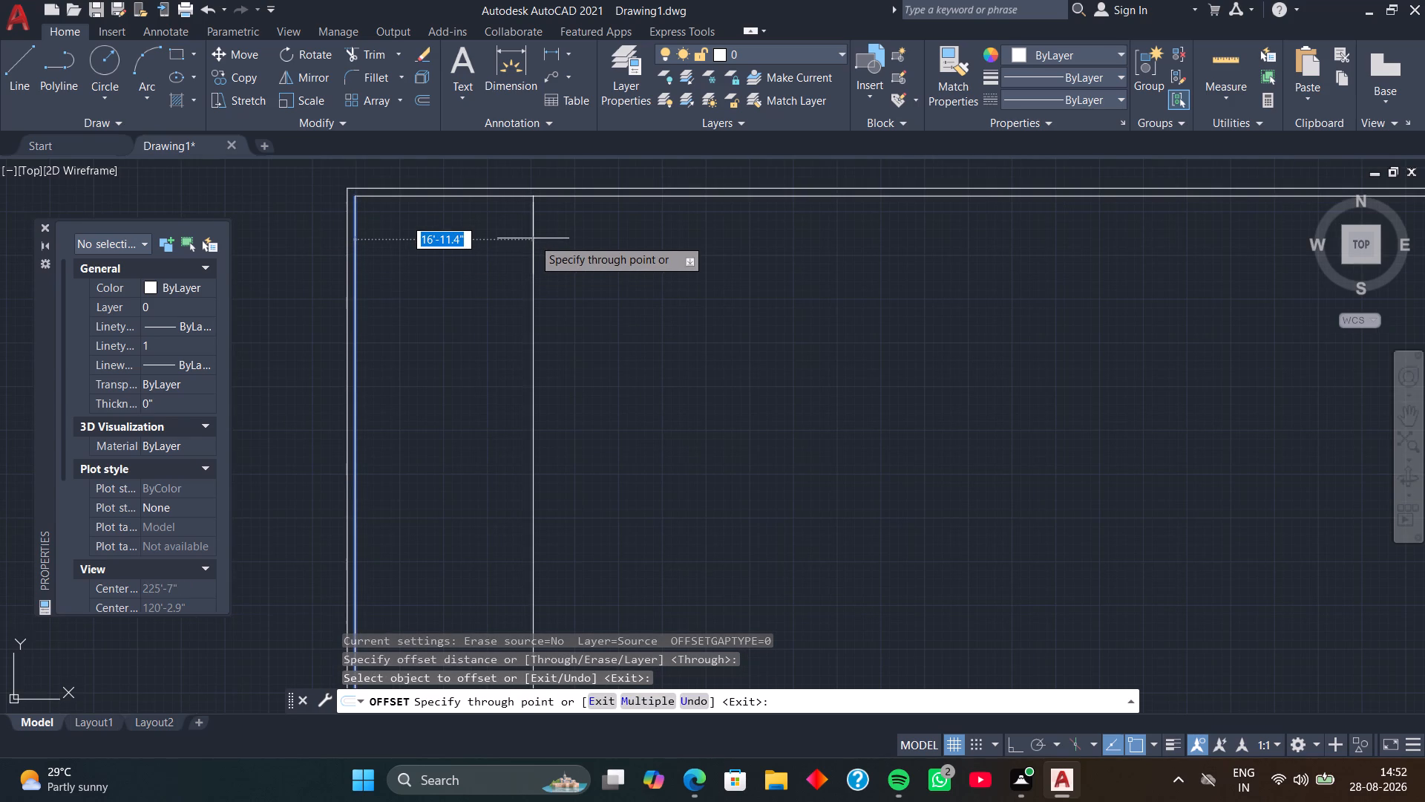
type("19'")
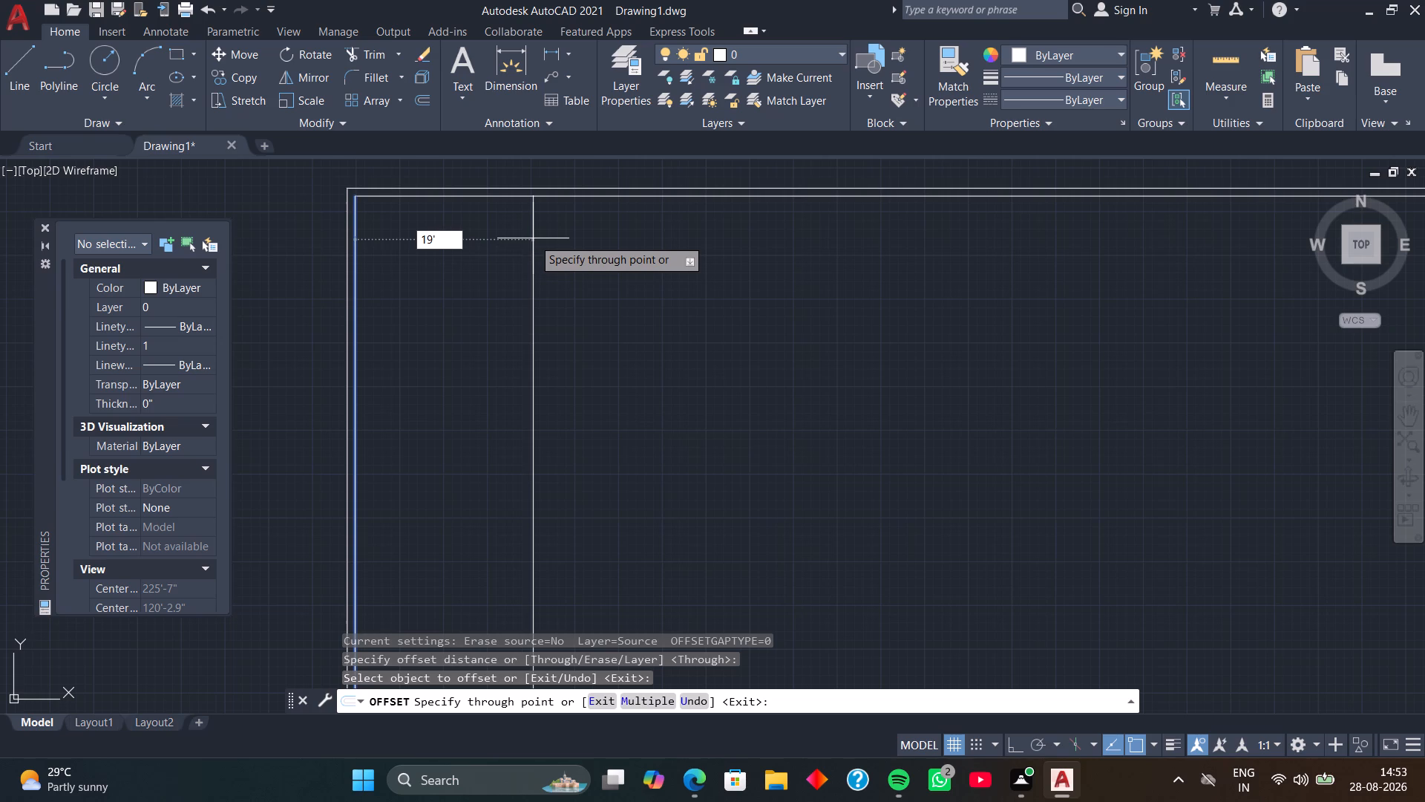
type("7.5")
key("shift+quotedbl")
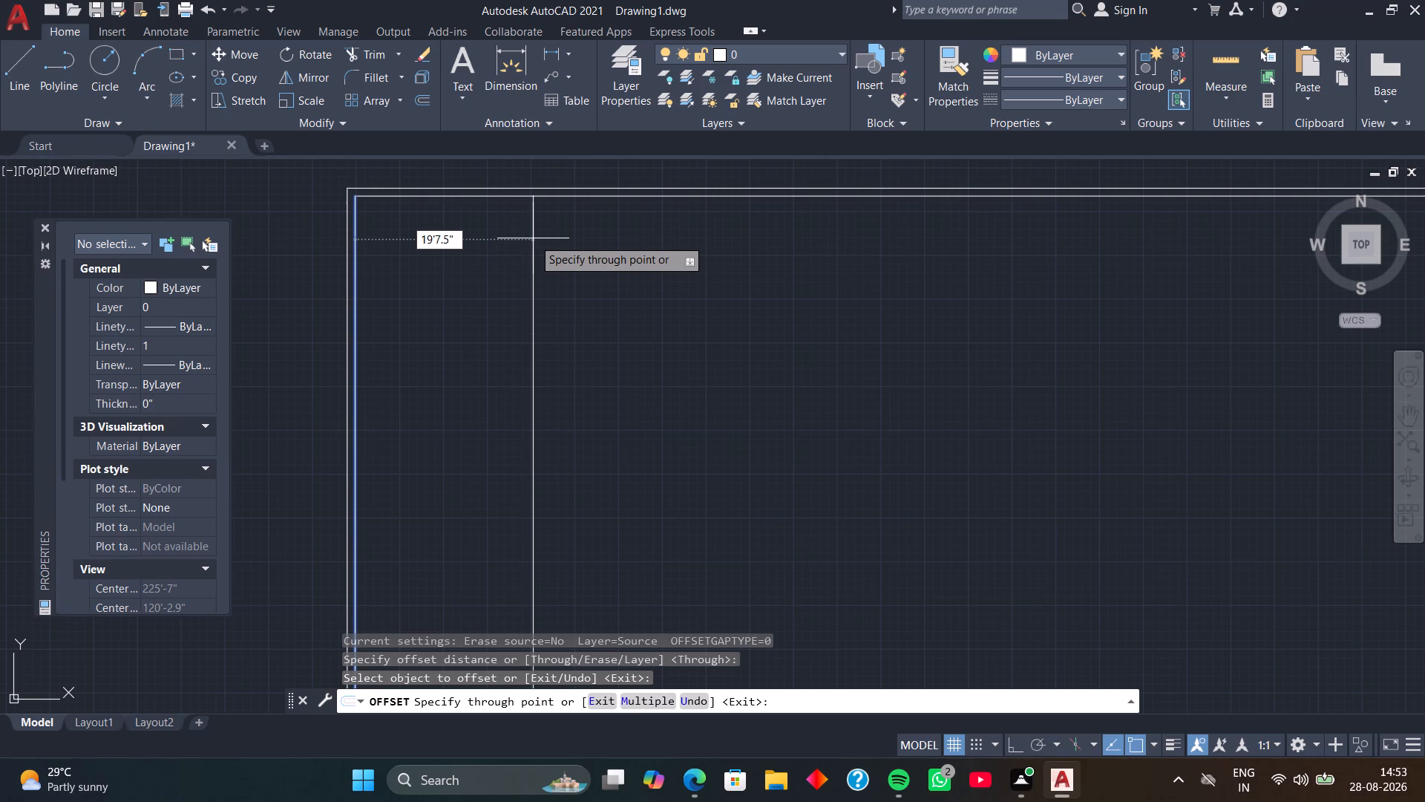
key("Return")
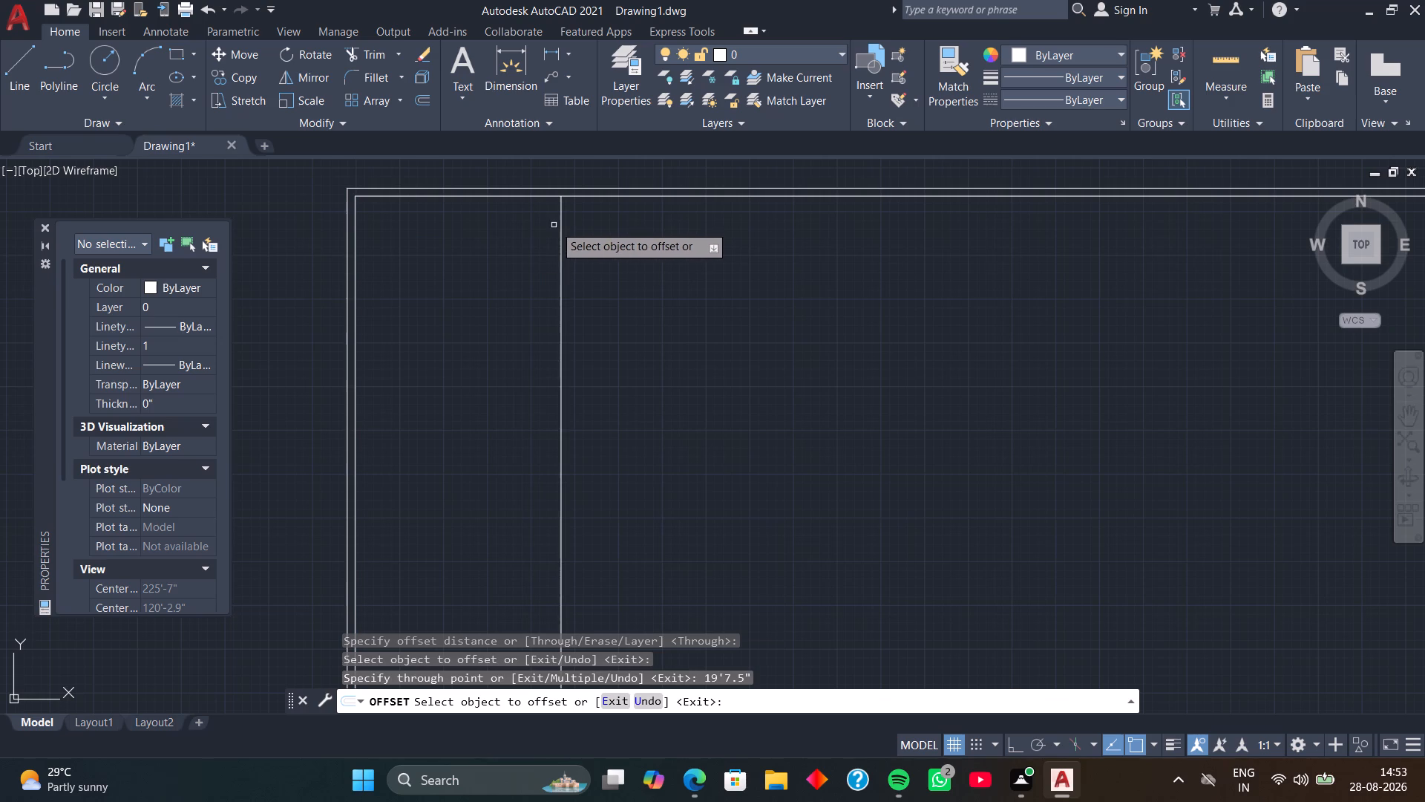
Offset the new vertical line 9" to the right to give the interior wall its thickness, and finish offsetting.
left_click(563, 223)
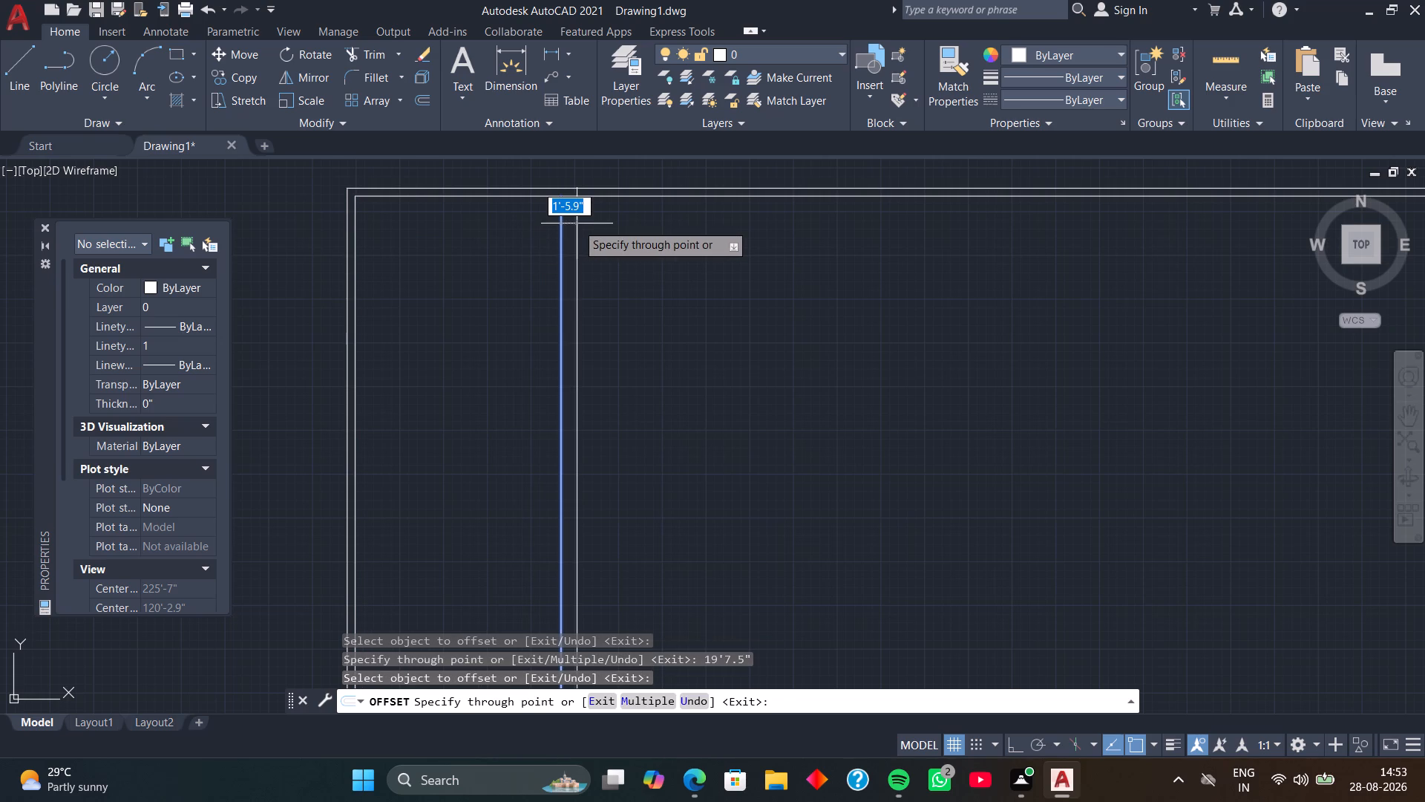
key("9")
key("Return")
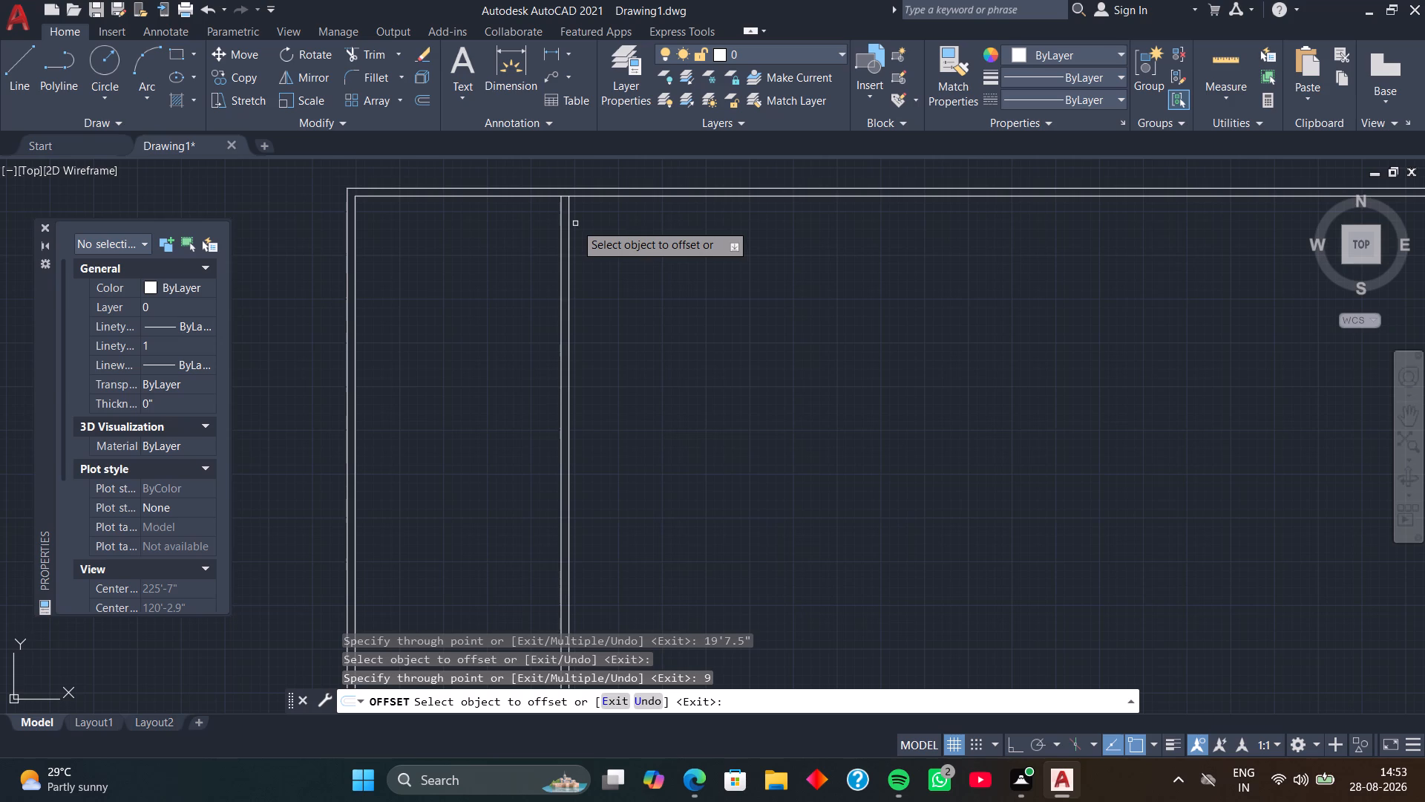
key("space")
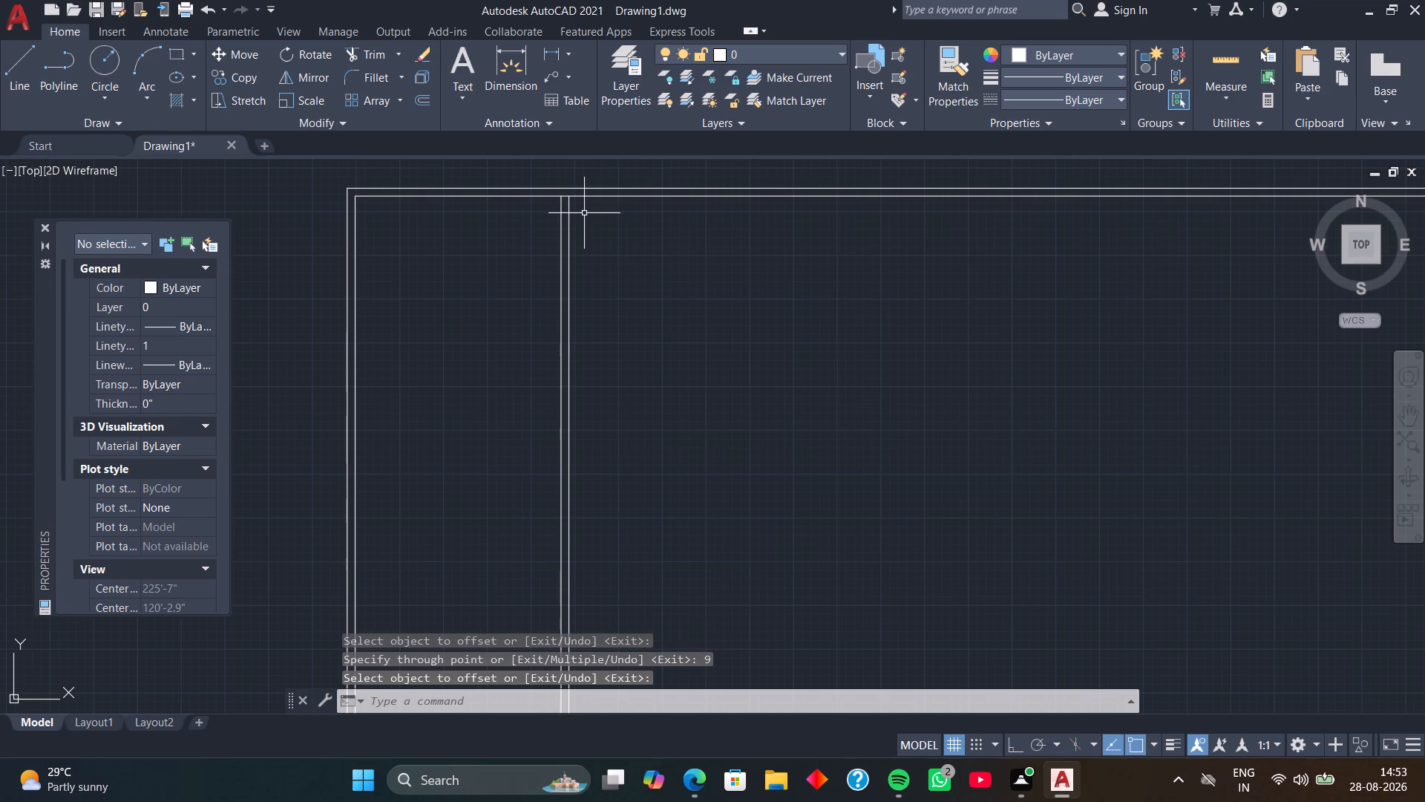
Extend the right-hand line of the new vertical wall up to the outer line of the top wall.
key("e")
key("x")
key("space")
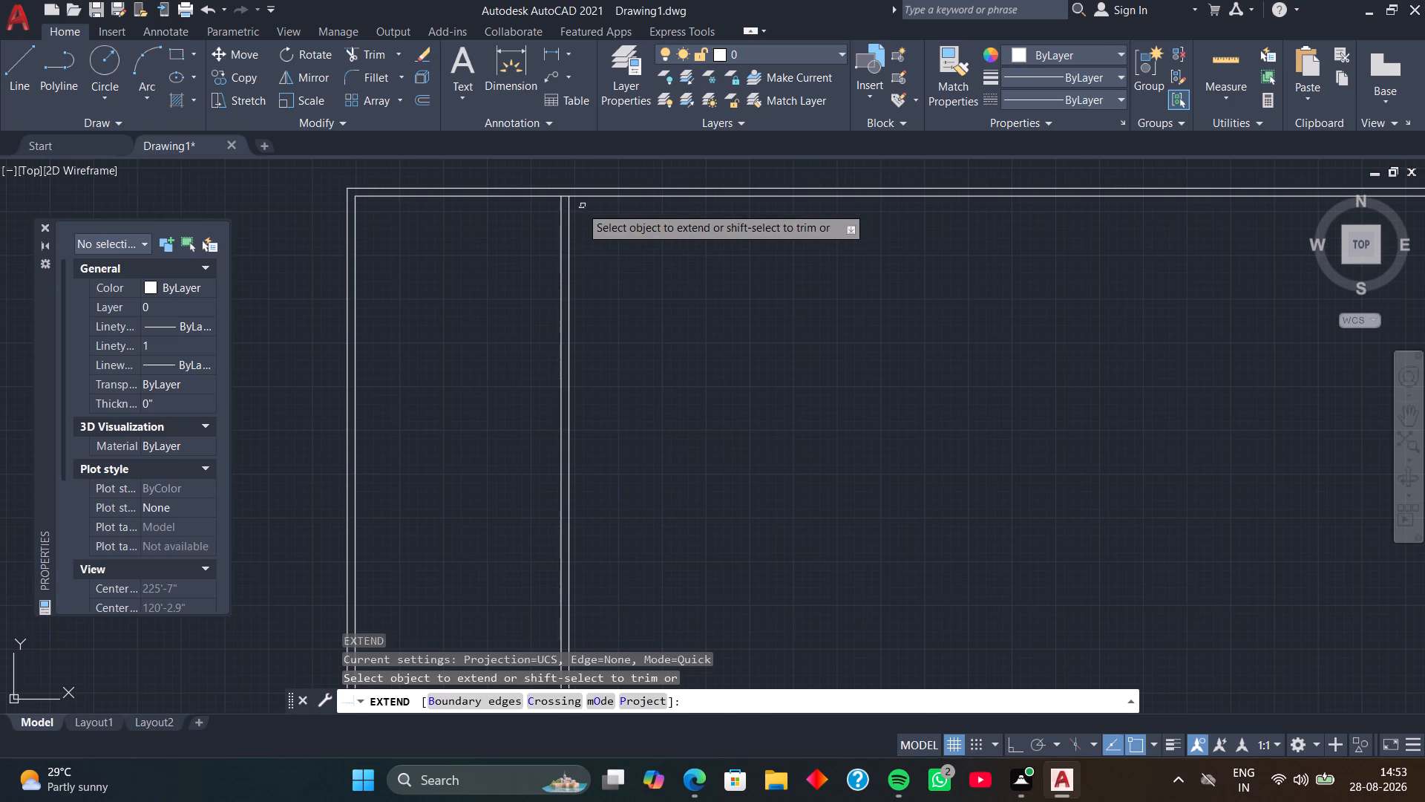
left_click(569, 211)
key("space")
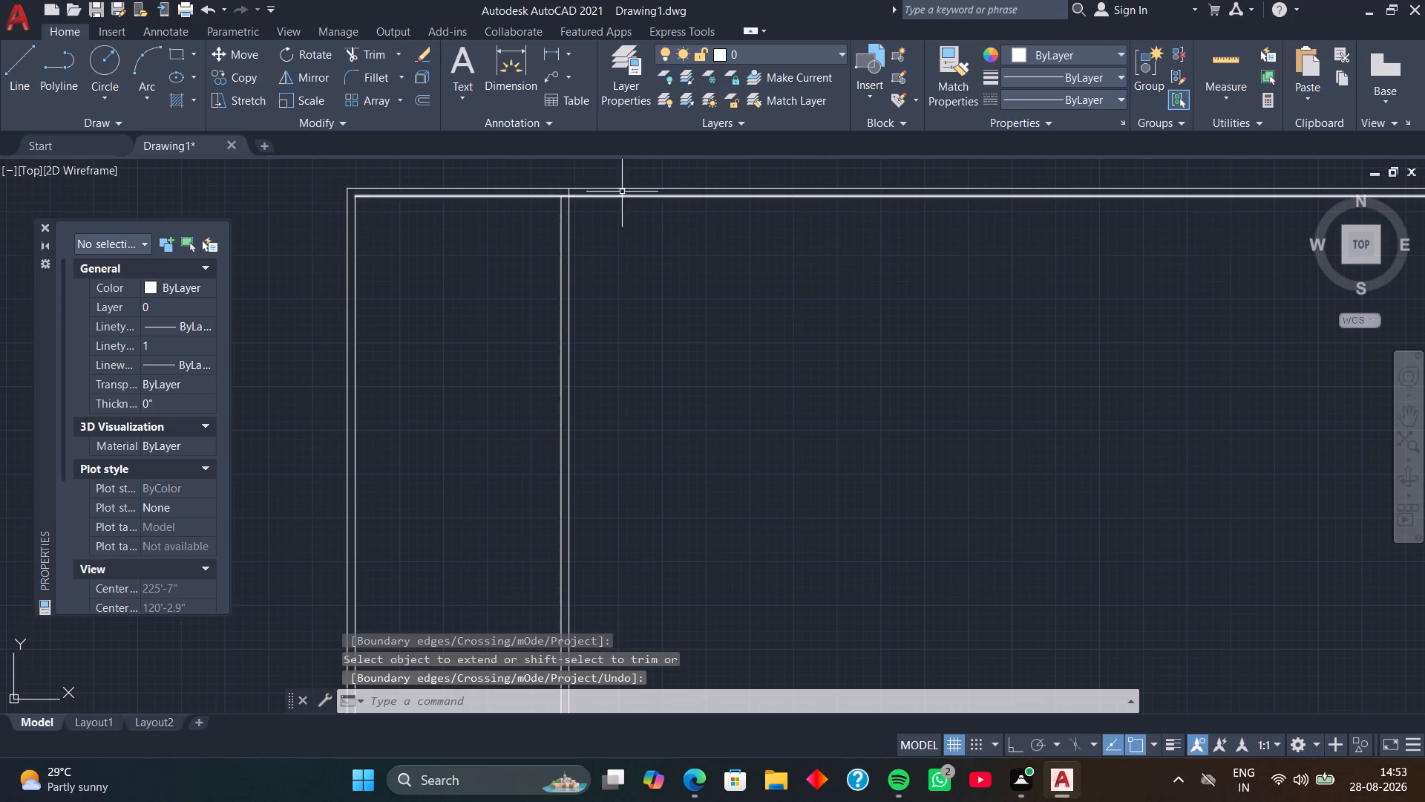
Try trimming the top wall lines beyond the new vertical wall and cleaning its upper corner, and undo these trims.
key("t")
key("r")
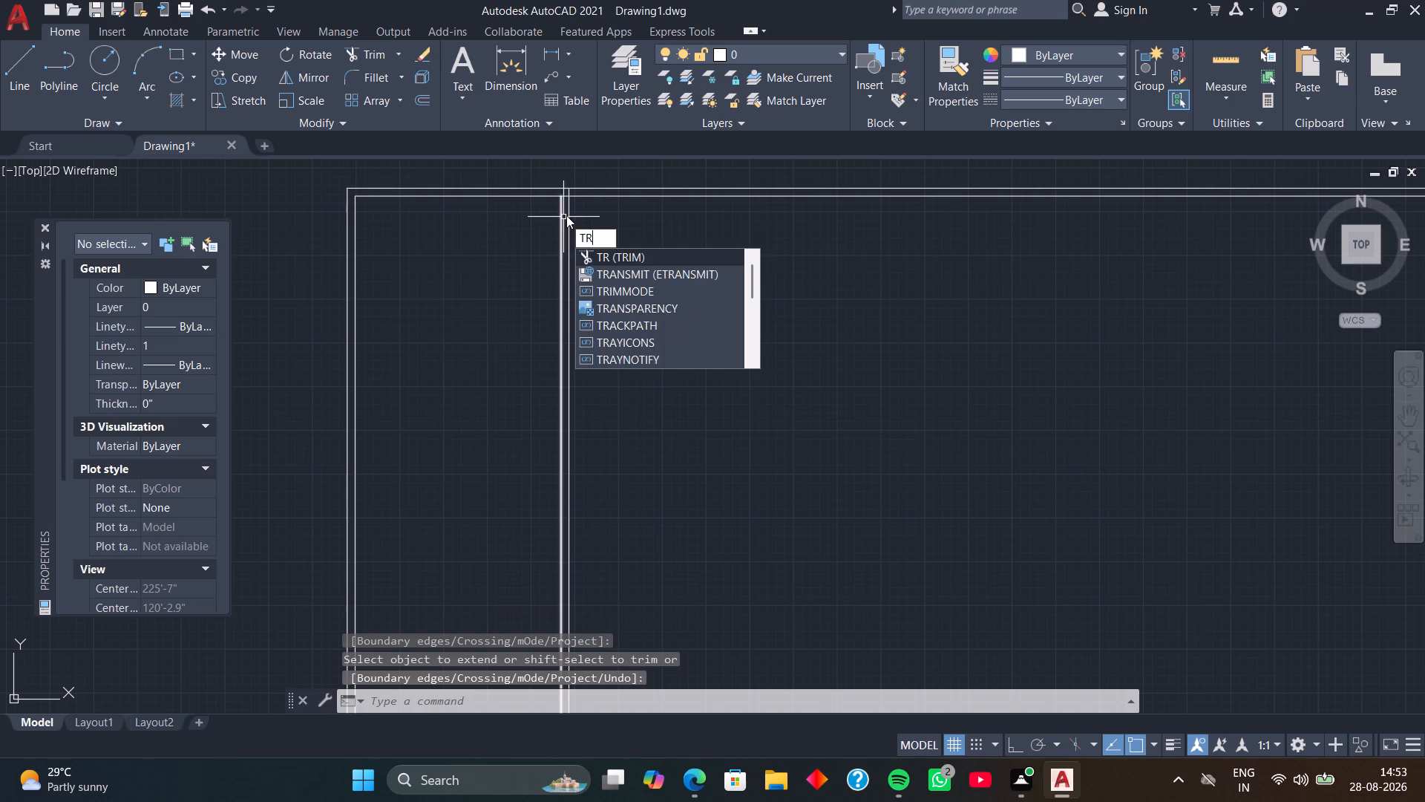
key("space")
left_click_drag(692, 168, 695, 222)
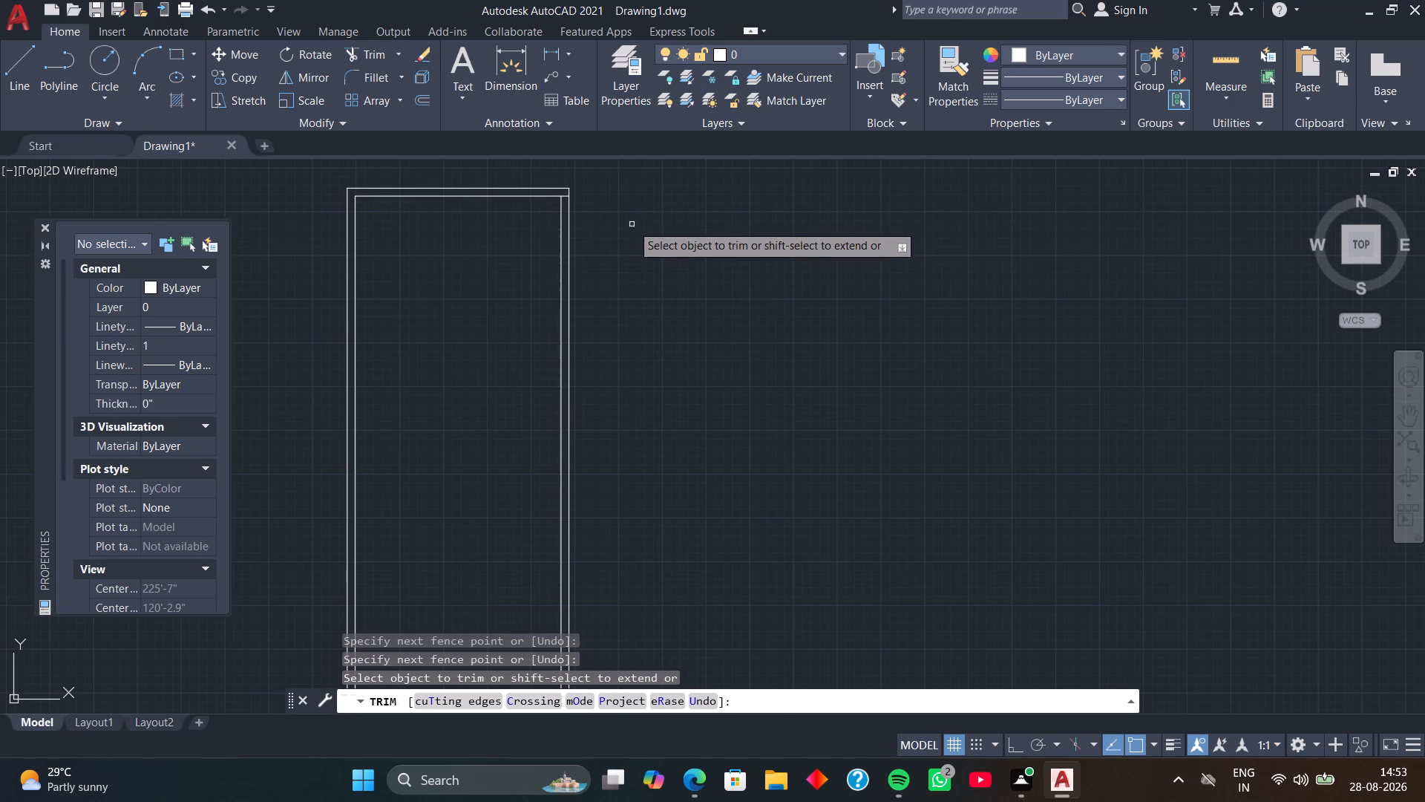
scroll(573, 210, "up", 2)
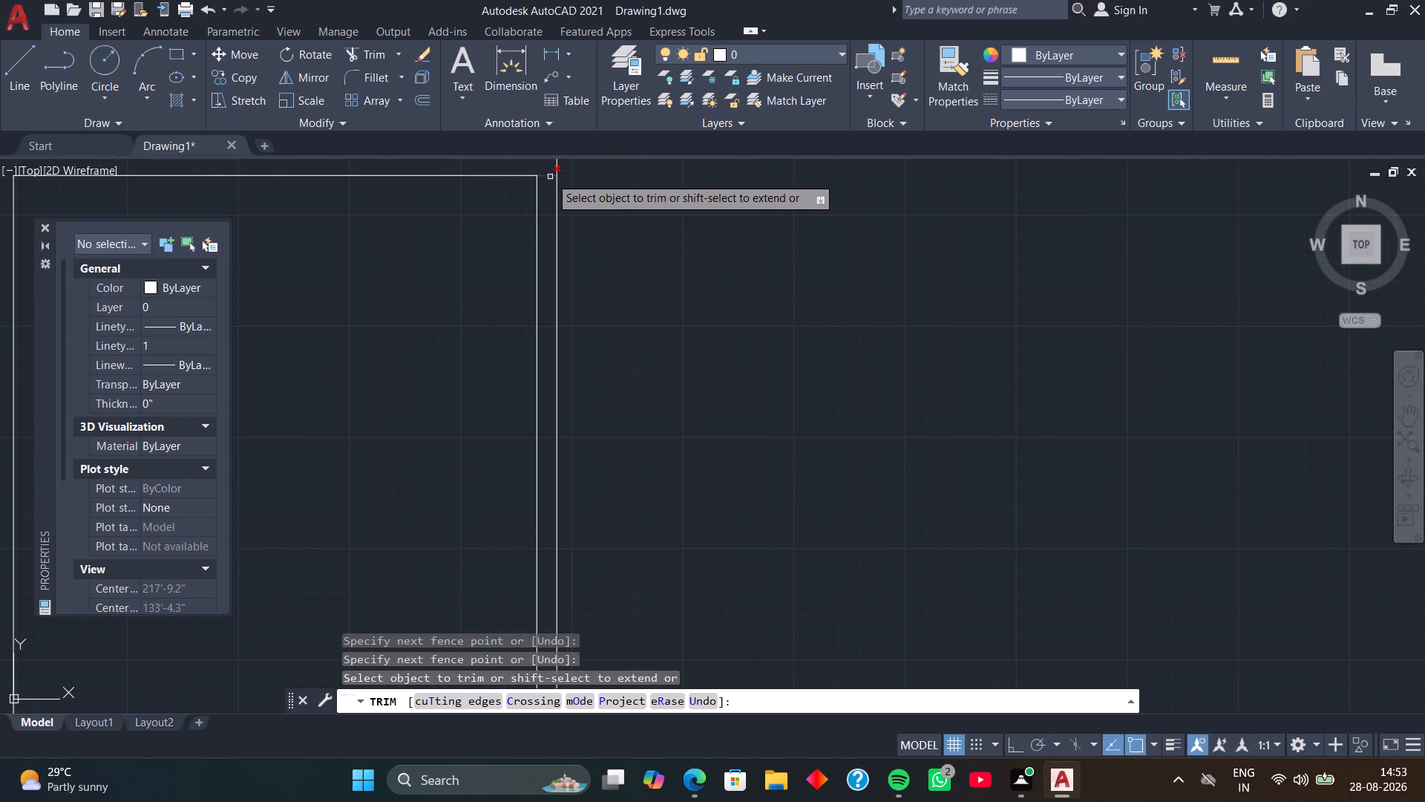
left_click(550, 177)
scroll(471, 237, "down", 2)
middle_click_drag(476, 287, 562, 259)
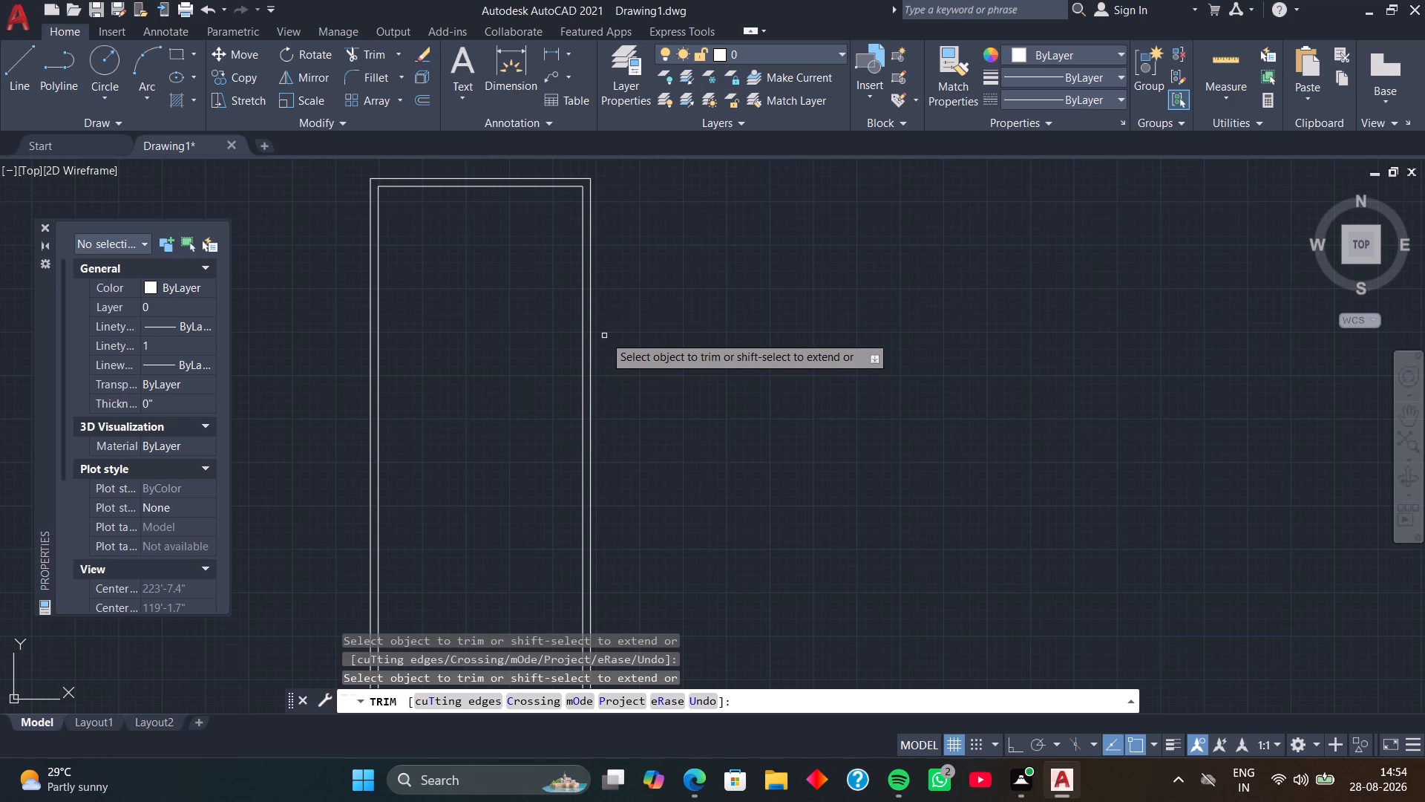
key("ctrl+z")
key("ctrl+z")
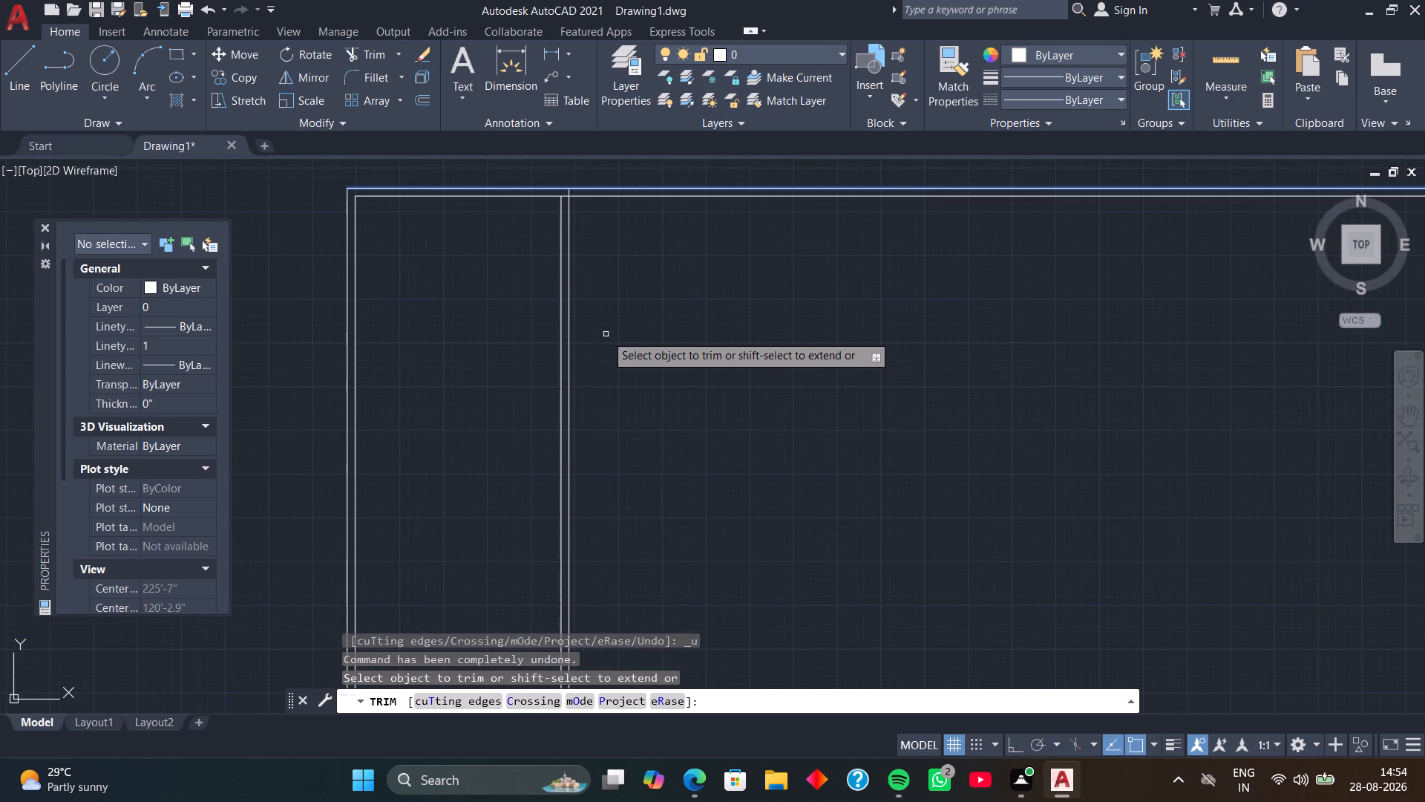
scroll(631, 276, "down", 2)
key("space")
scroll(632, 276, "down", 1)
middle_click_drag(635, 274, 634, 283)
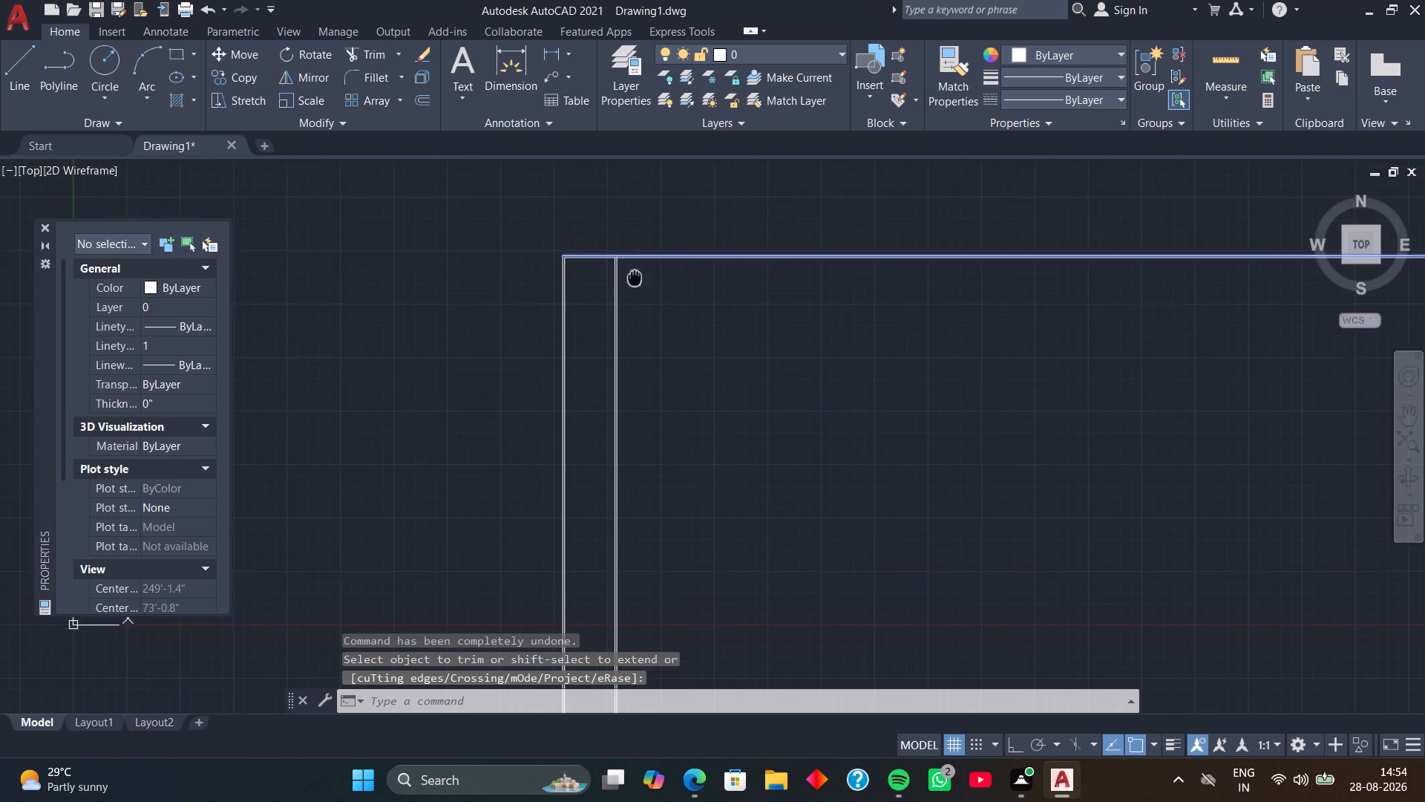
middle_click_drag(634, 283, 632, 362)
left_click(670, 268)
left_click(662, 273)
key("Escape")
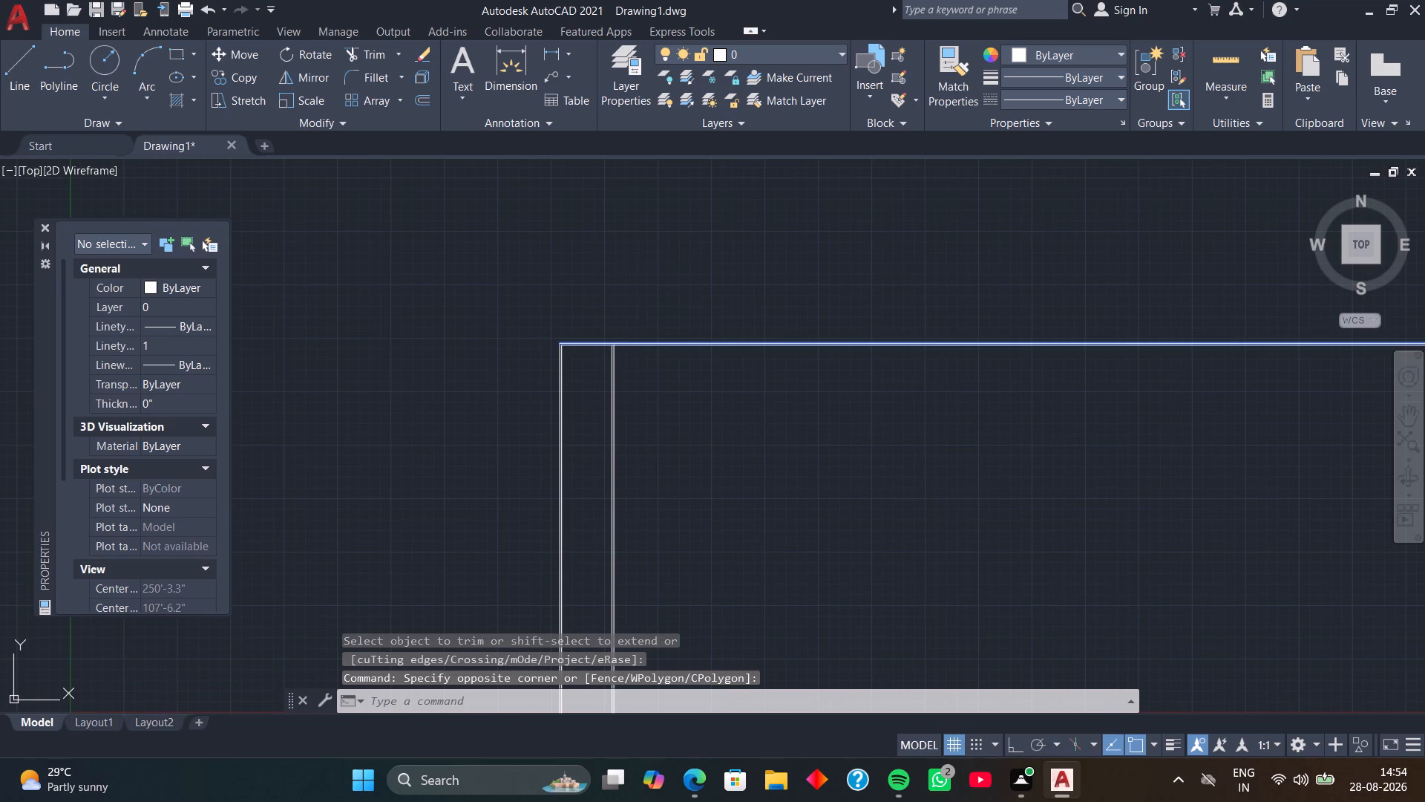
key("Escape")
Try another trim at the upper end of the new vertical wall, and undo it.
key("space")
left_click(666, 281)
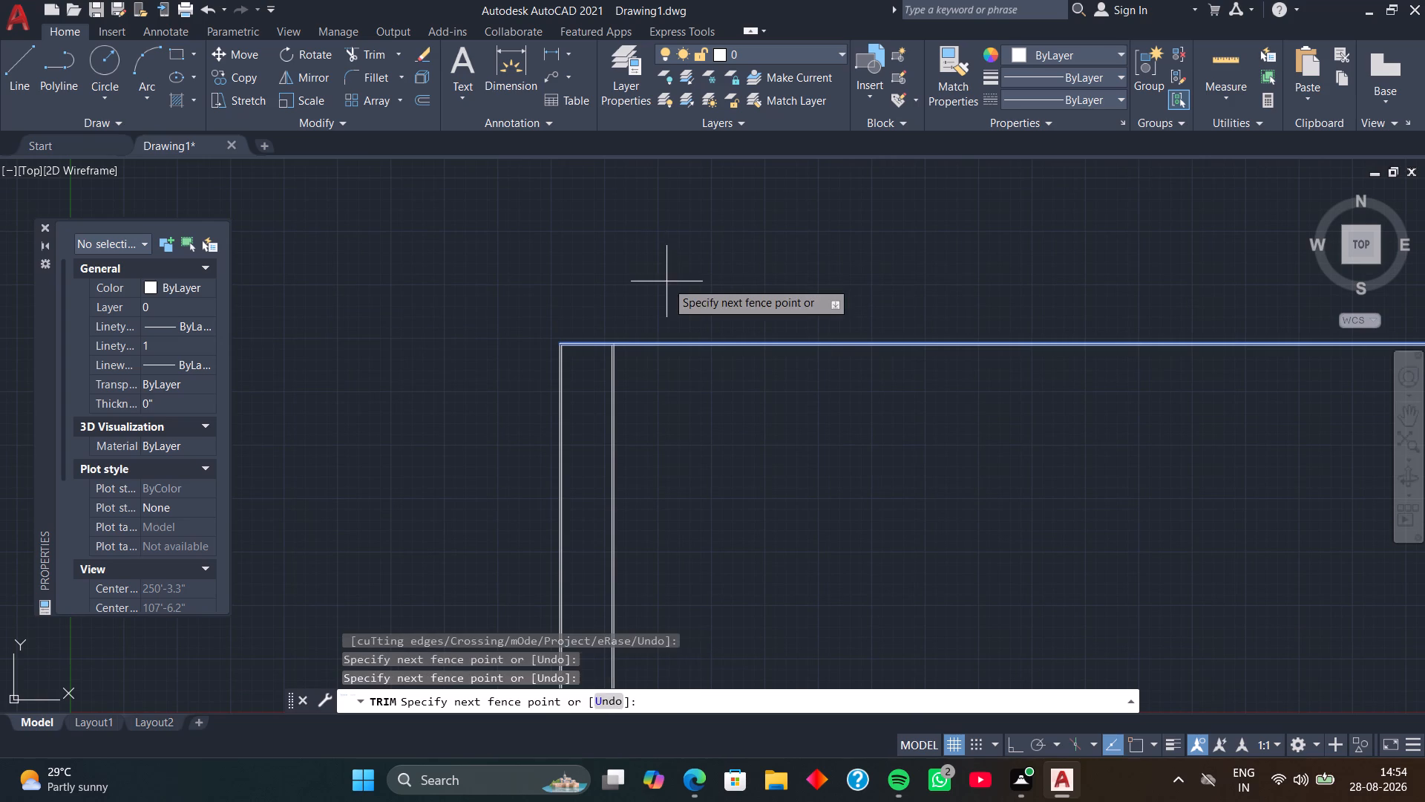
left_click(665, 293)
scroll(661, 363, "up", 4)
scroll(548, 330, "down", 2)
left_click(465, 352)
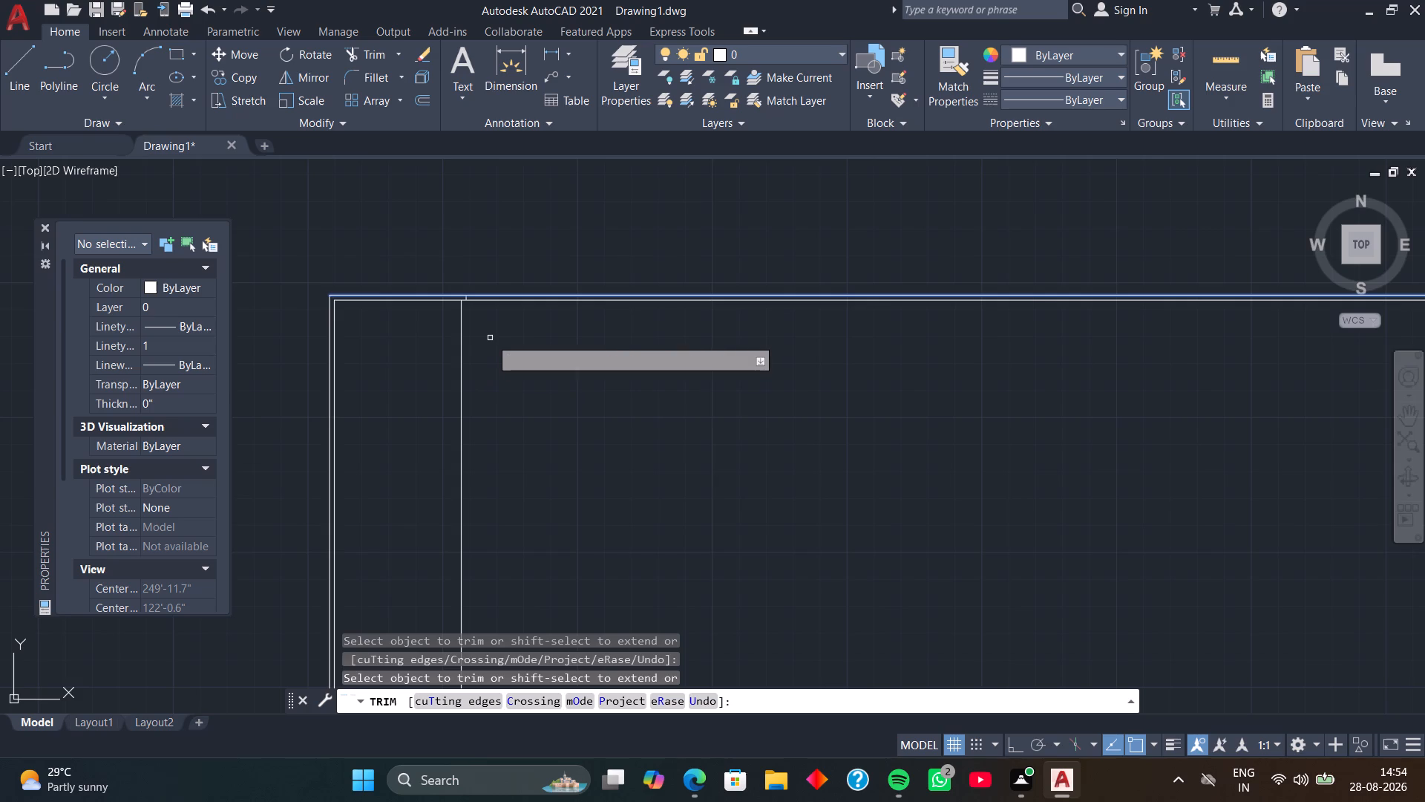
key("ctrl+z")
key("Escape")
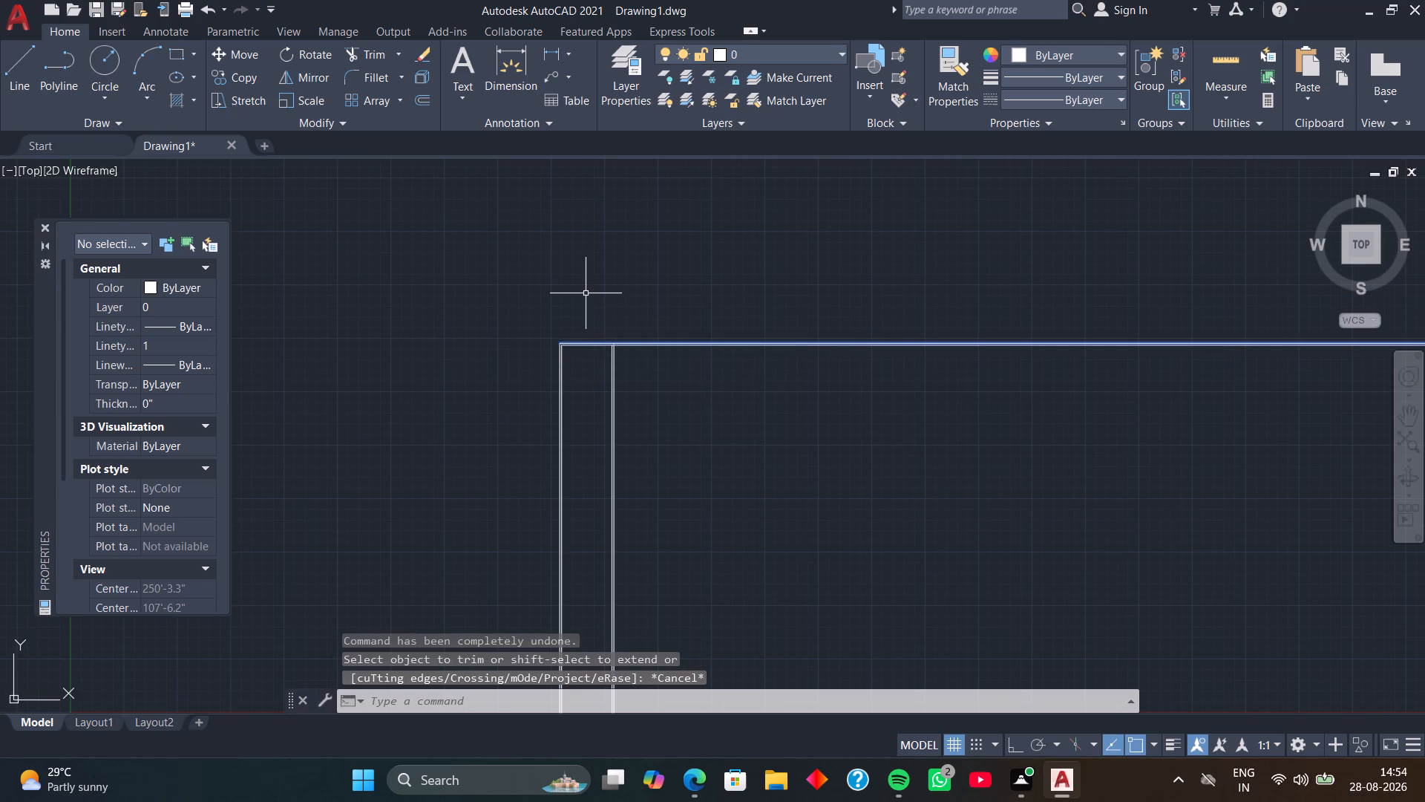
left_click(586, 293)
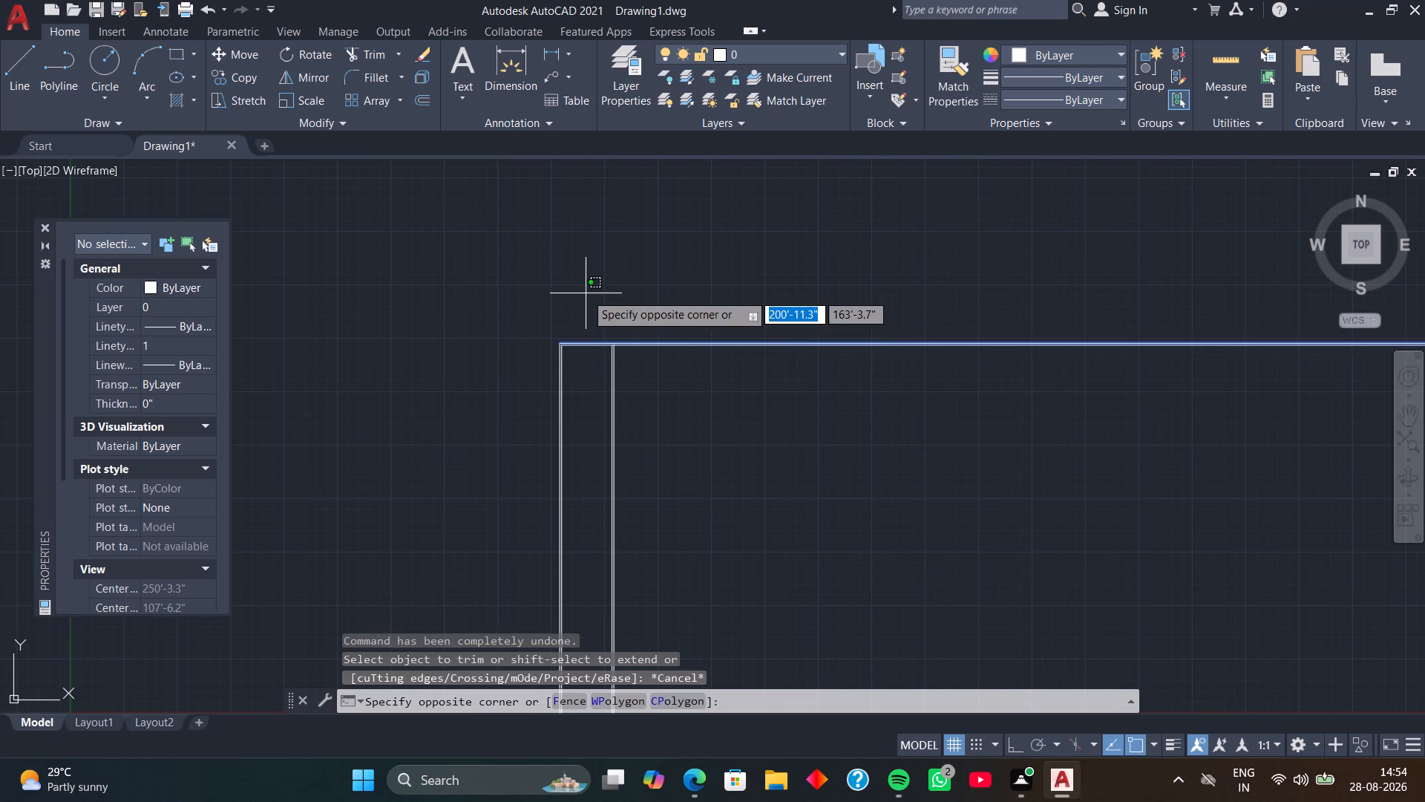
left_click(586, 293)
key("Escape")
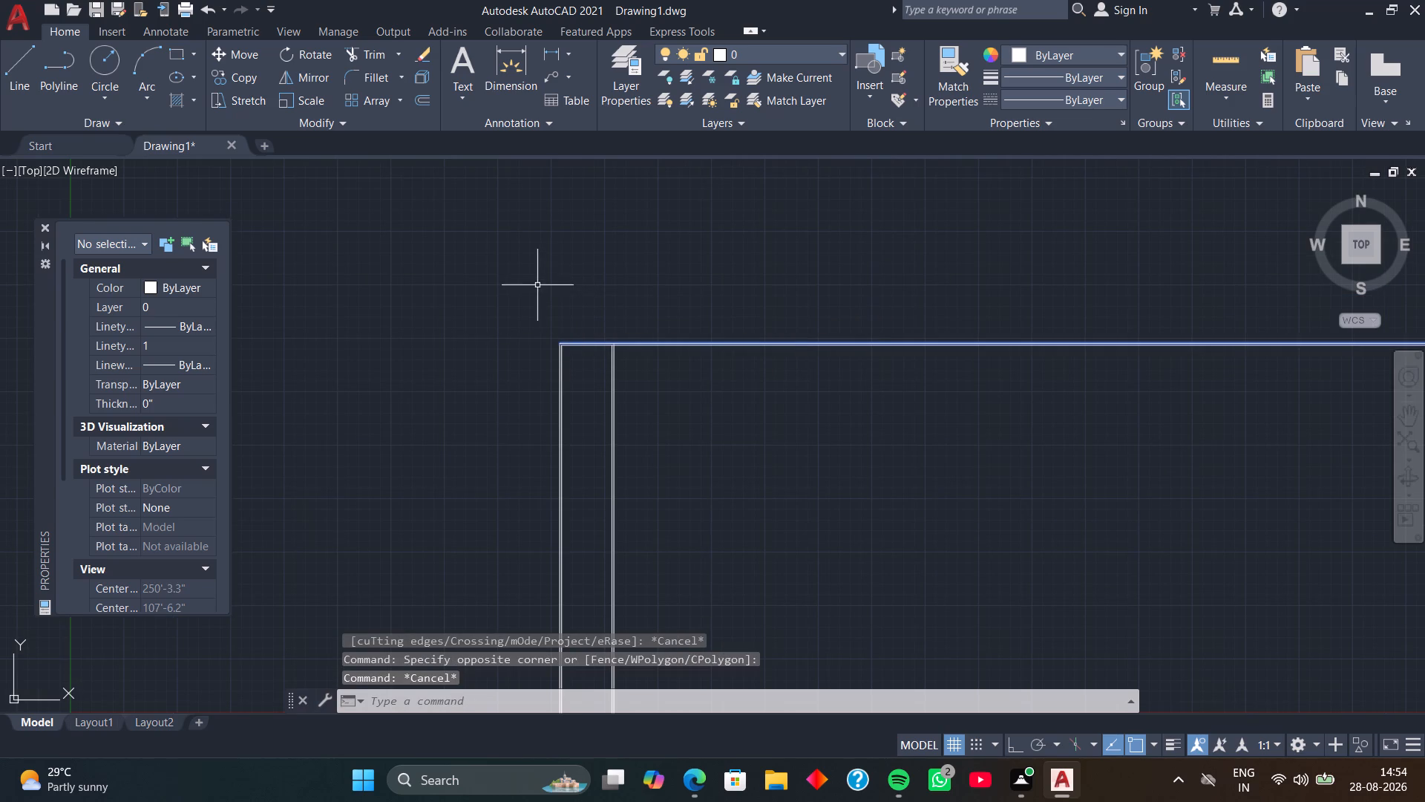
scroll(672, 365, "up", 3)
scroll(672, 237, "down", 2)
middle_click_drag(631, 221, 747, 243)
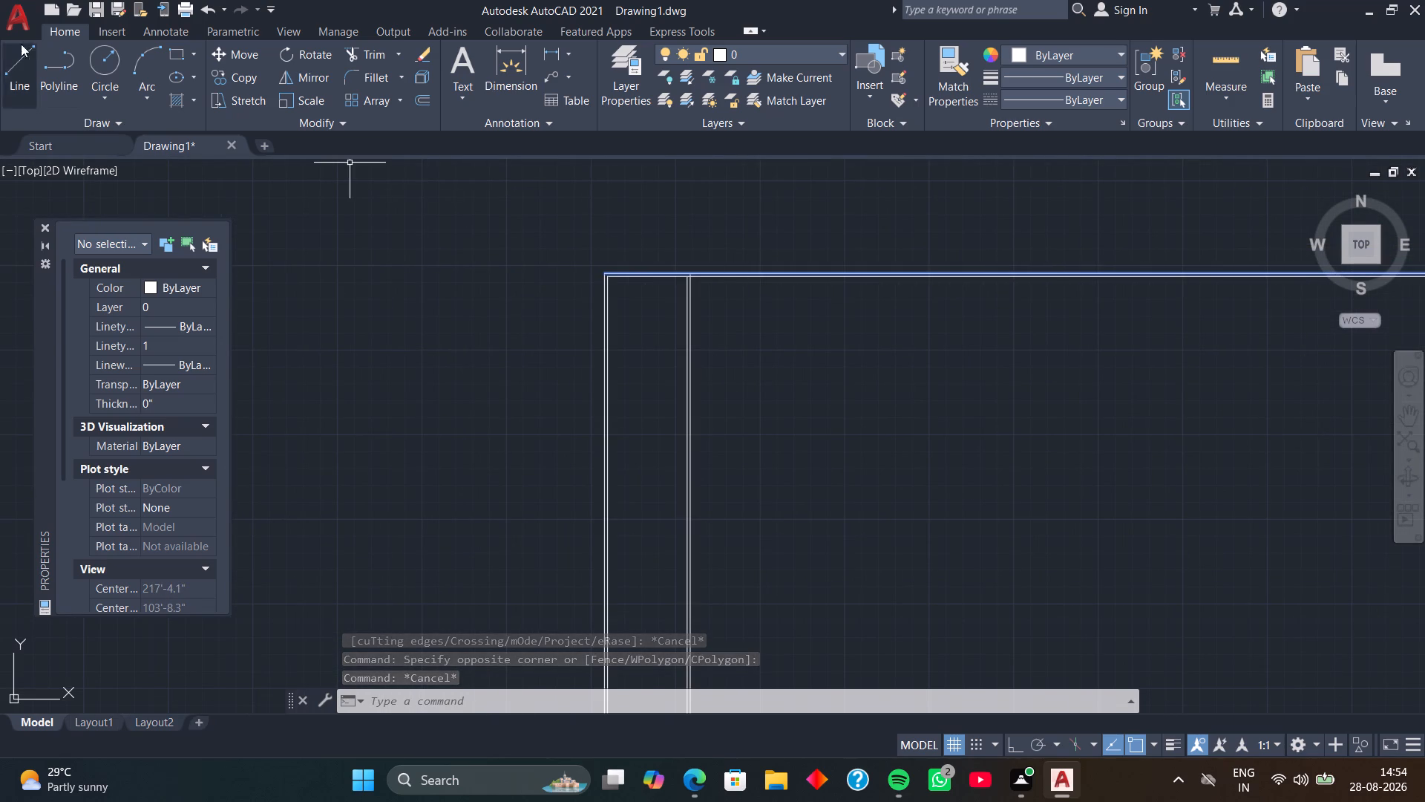
Open the recent drawing intern.dwg.
left_click(23, 24)
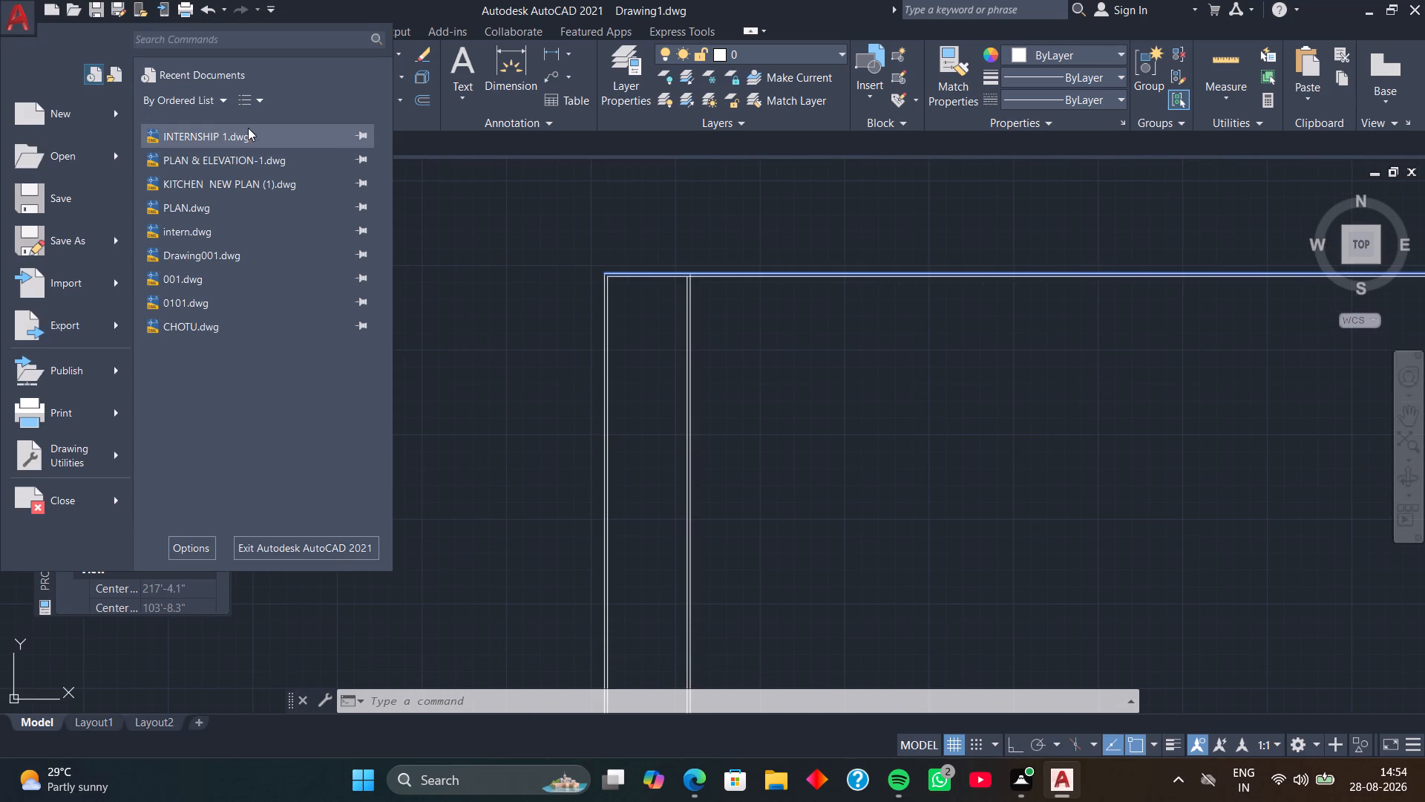
left_click(249, 232)
Erase the stray red column outlines and hatches lying outside the floor plan, left of its walls and beside its upper-left corner.
scroll(767, 331, "down", 5)
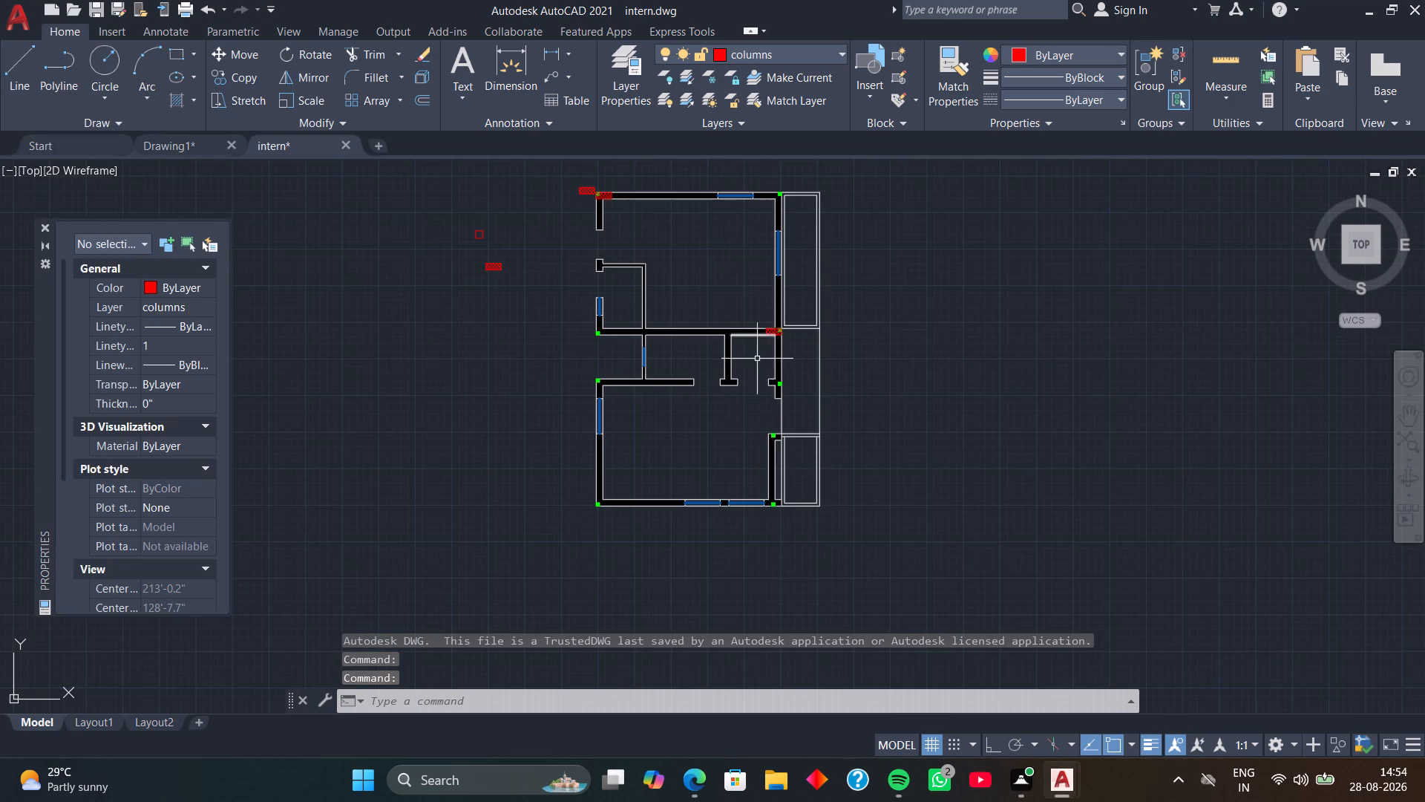
middle_click_drag(757, 359, 810, 350)
scroll(810, 350, "up", 1)
scroll(736, 302, "down", 2)
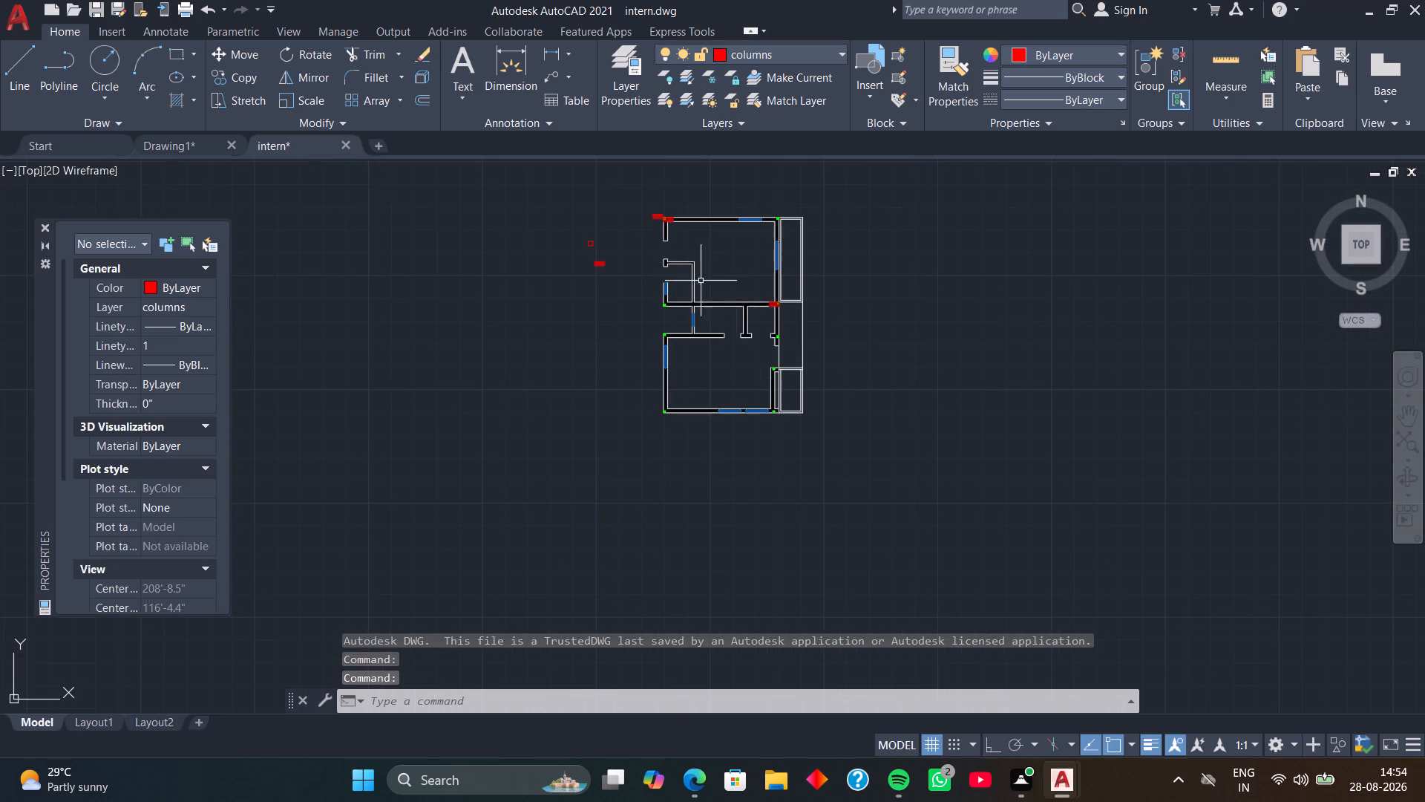
middle_click_drag(697, 278, 662, 357)
scroll(606, 307, "up", 2)
left_click(637, 272)
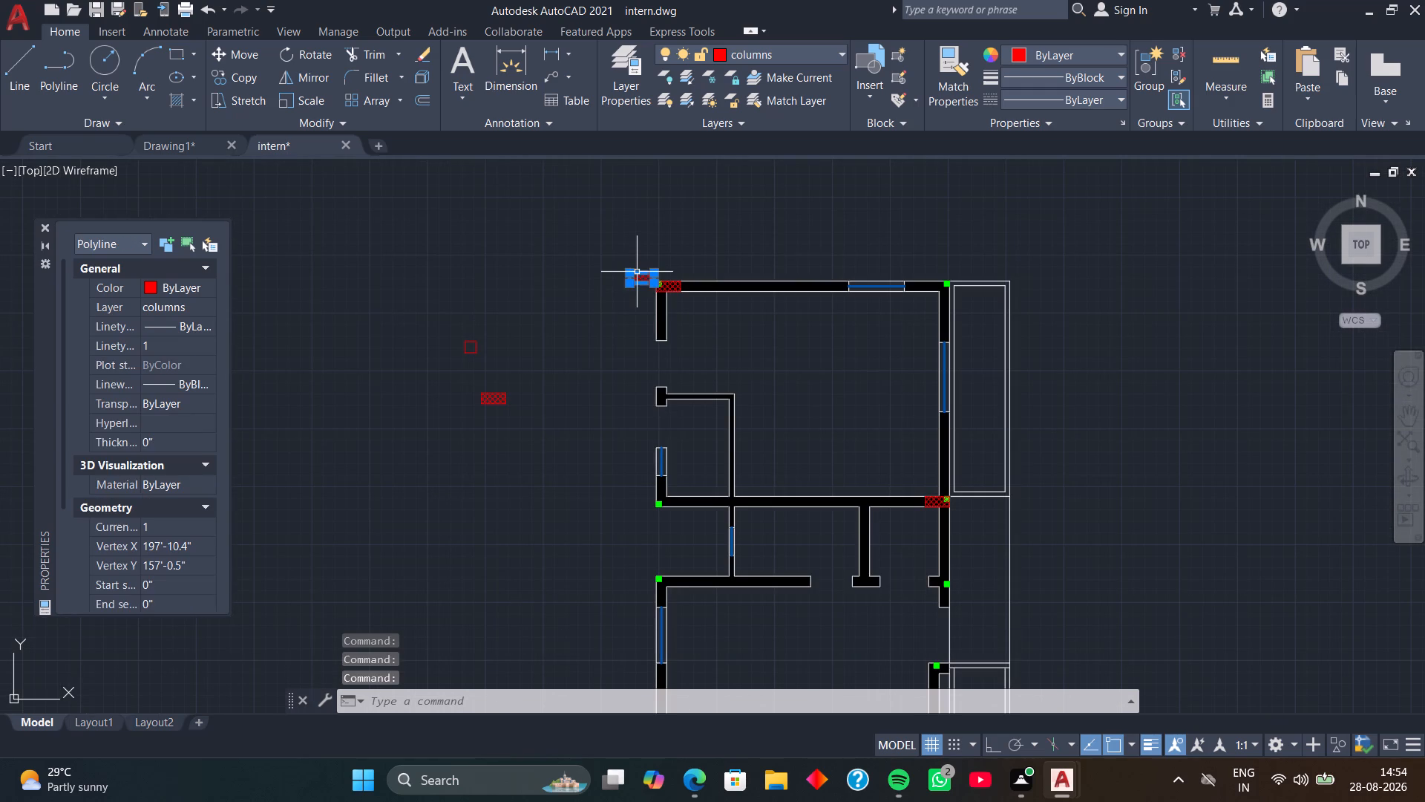
left_click_drag(534, 312, 431, 471)
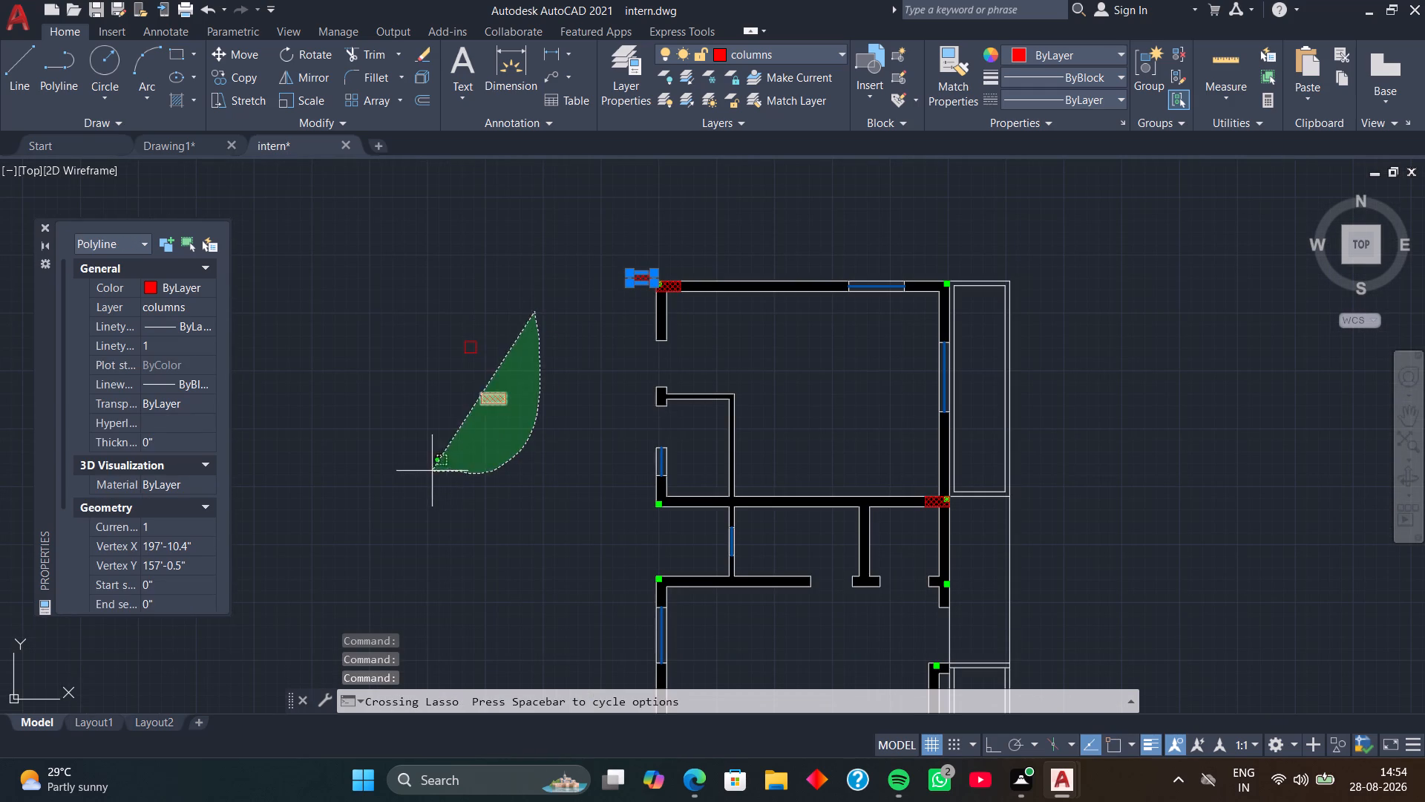
left_click_drag(431, 471, 446, 298)
key("Delete")
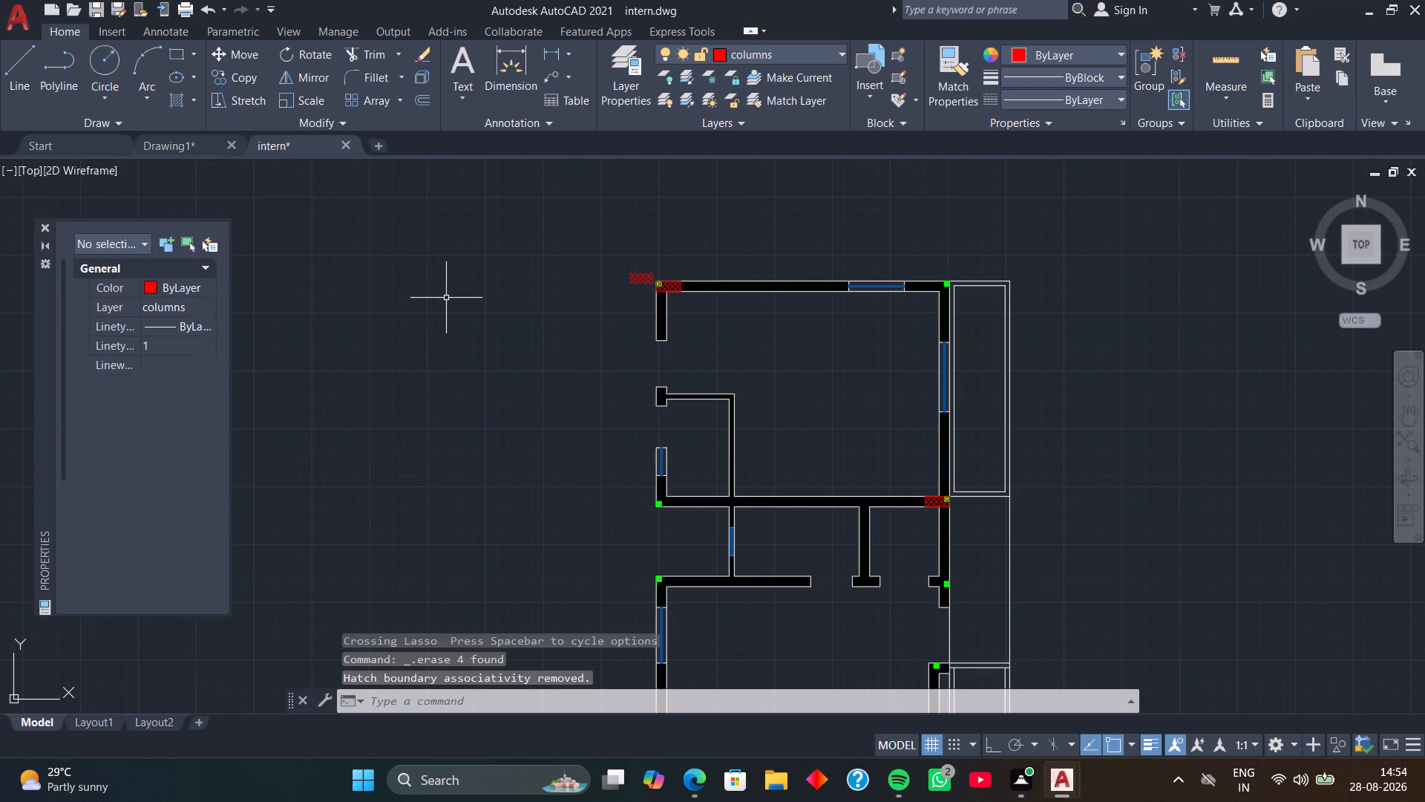
scroll(675, 260, "up", 3)
left_click_drag(557, 282, 516, 380)
left_click(476, 411)
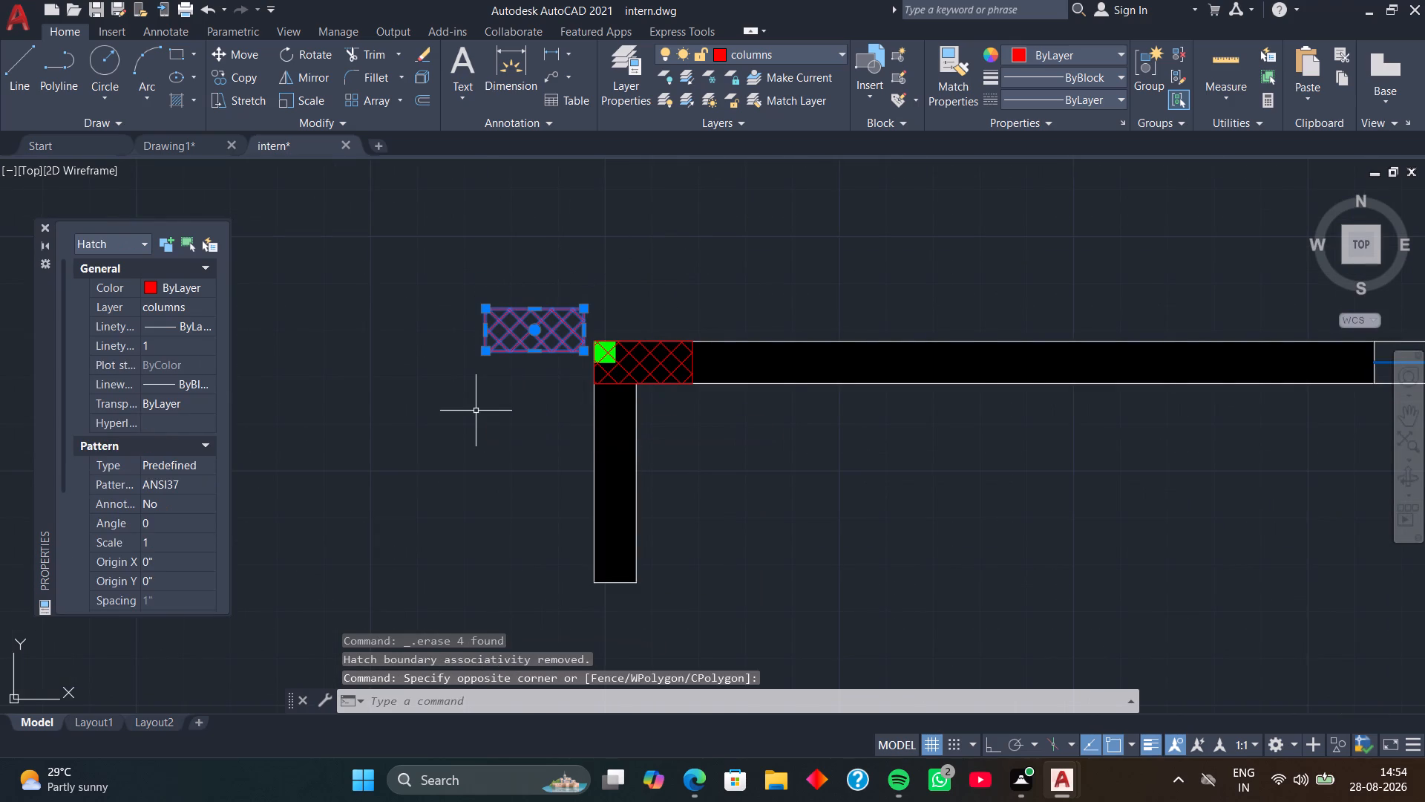
key("Delete")
Copy the entire intern.dwg floor plan into Drawing1, placing it in the empty area above and left of the existing wall corner.
scroll(689, 356, "down", 7)
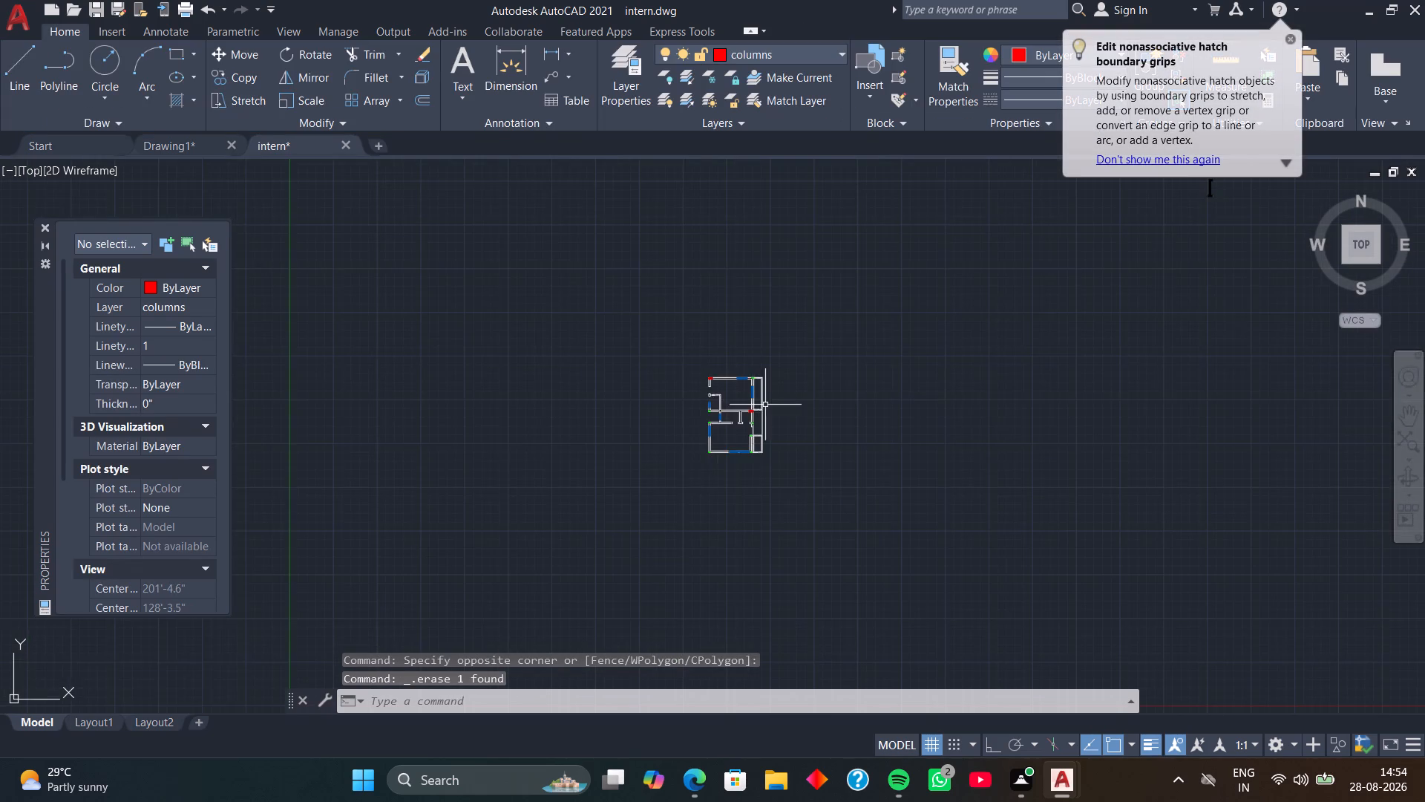
middle_click_drag(766, 405, 810, 358)
key("ctrl+a")
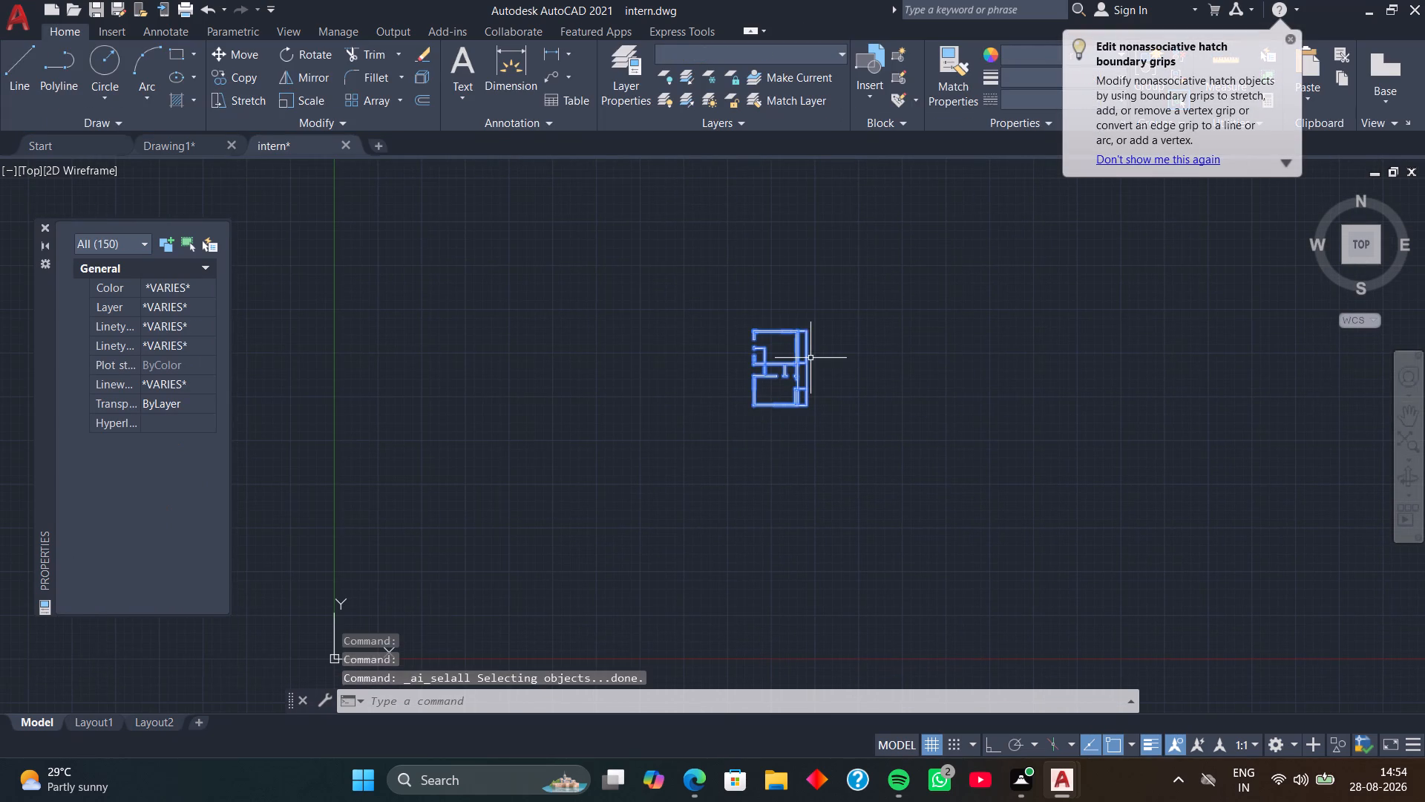
key("c")
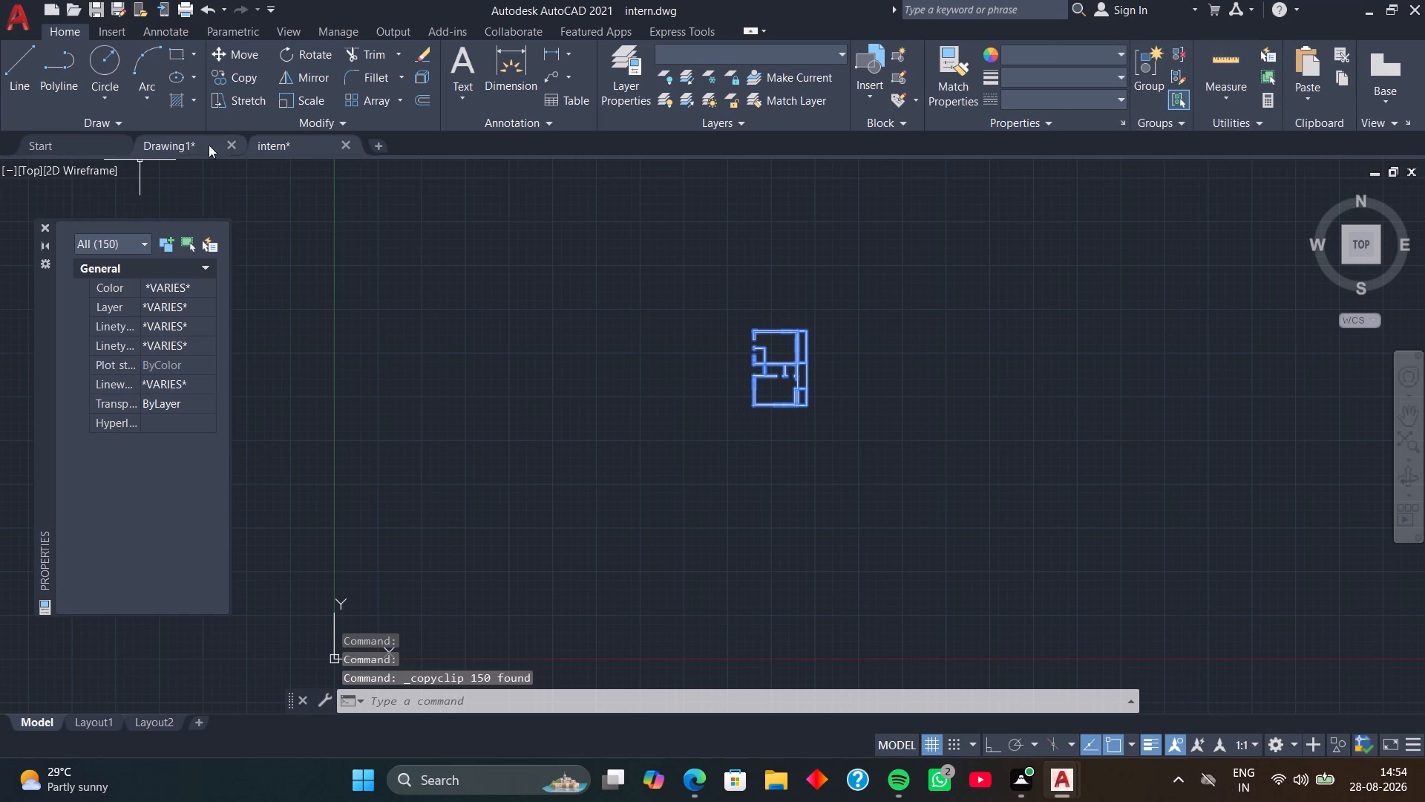
left_click(186, 141)
scroll(557, 344, "down", 3)
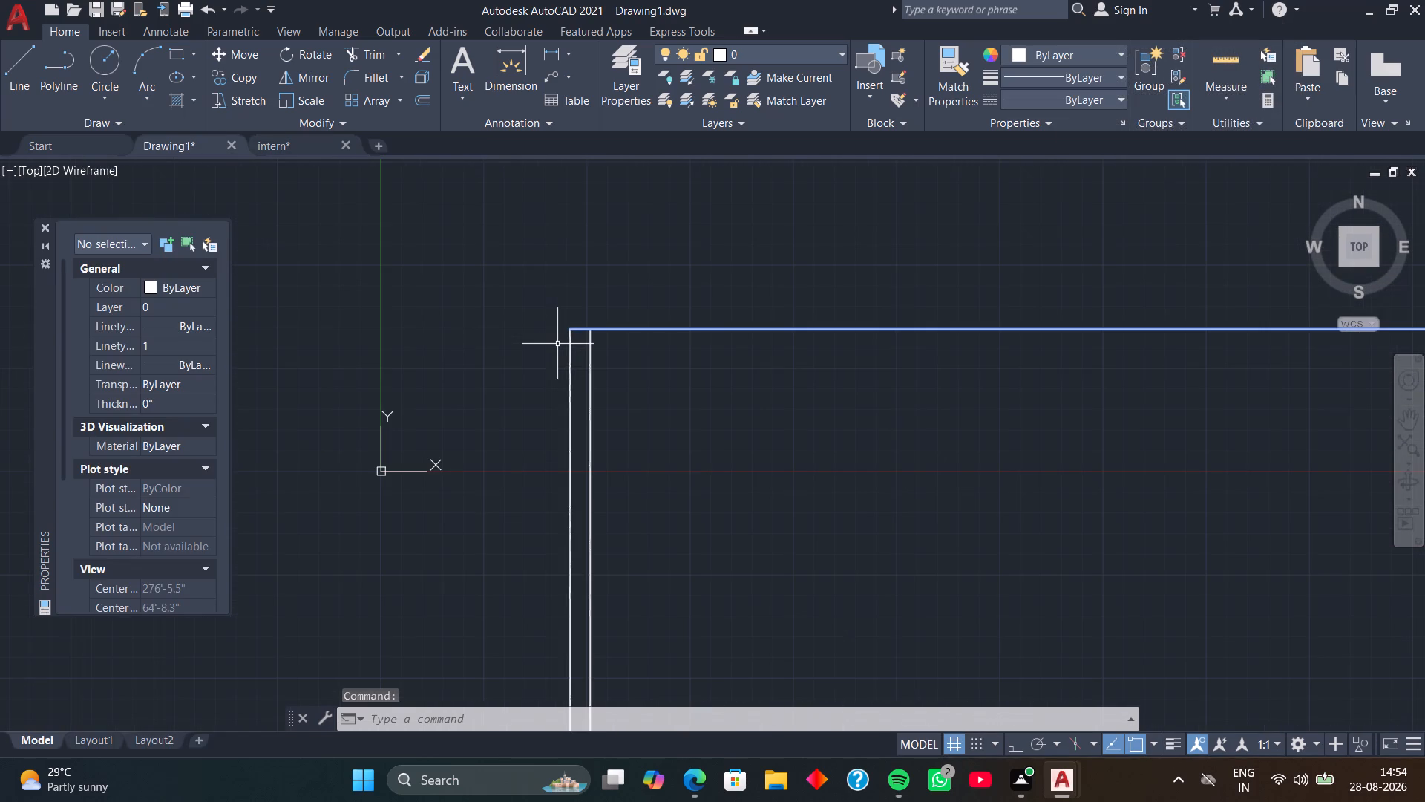
key("ctrl+v")
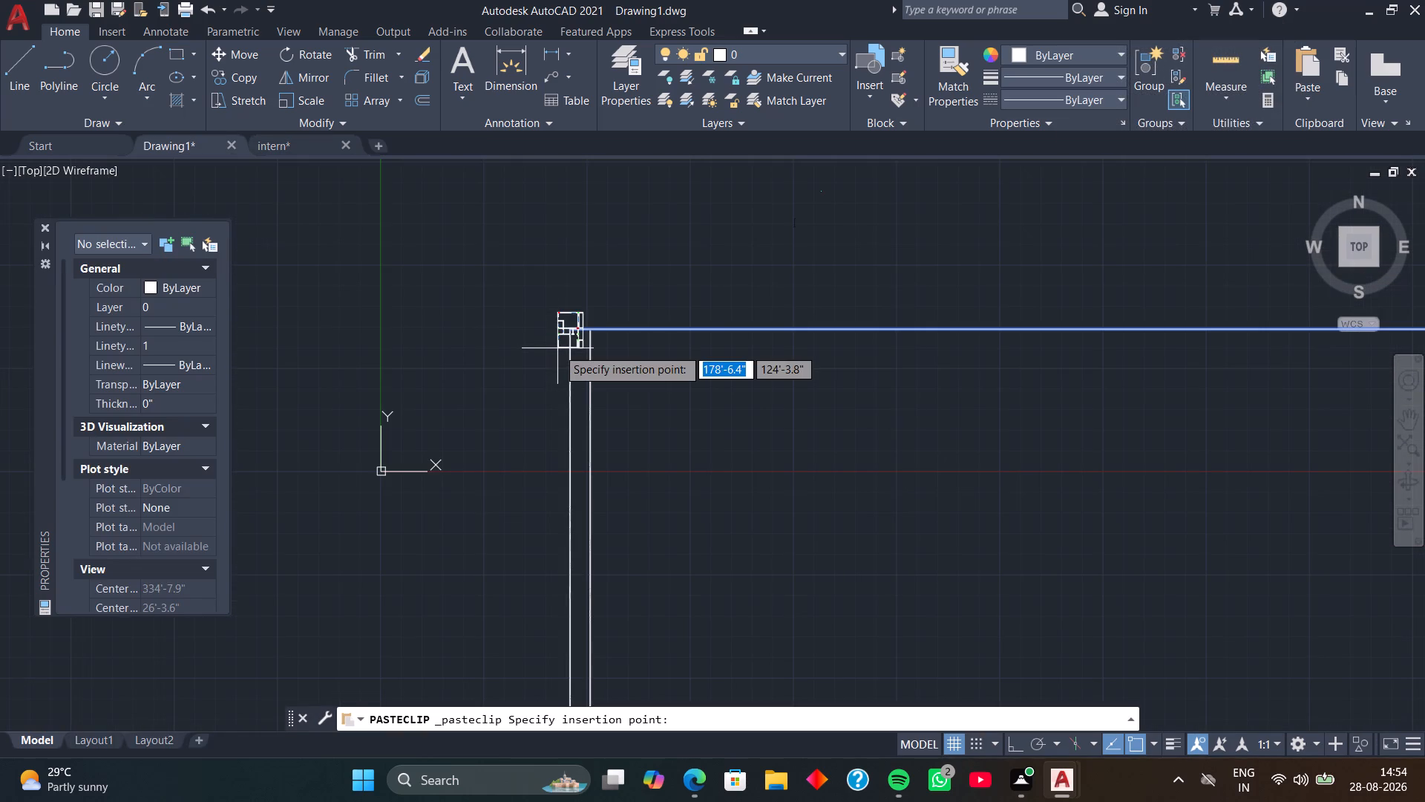
scroll(543, 313, "up", 3)
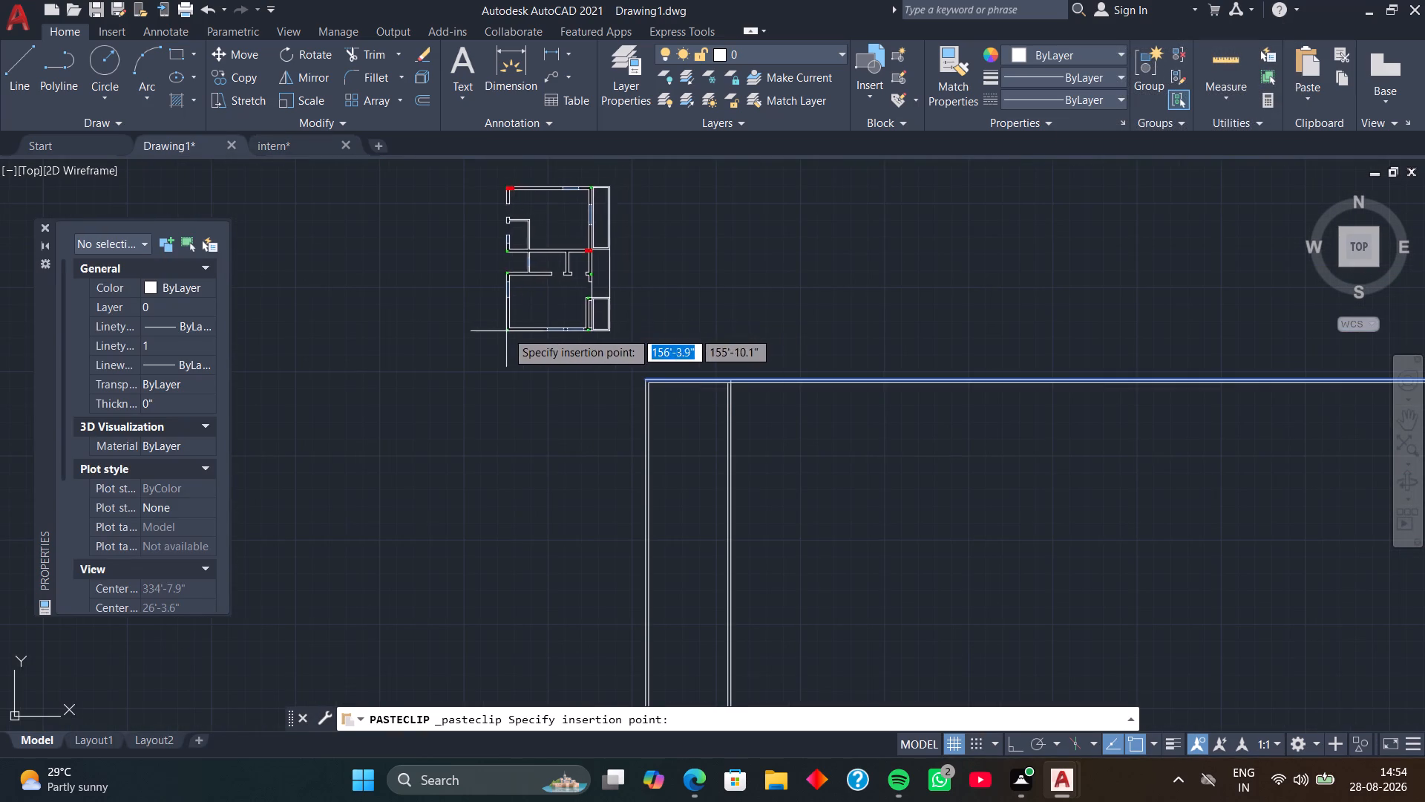
middle_click_drag(506, 331, 497, 385)
scroll(497, 385, "up", 1)
left_click(486, 395)
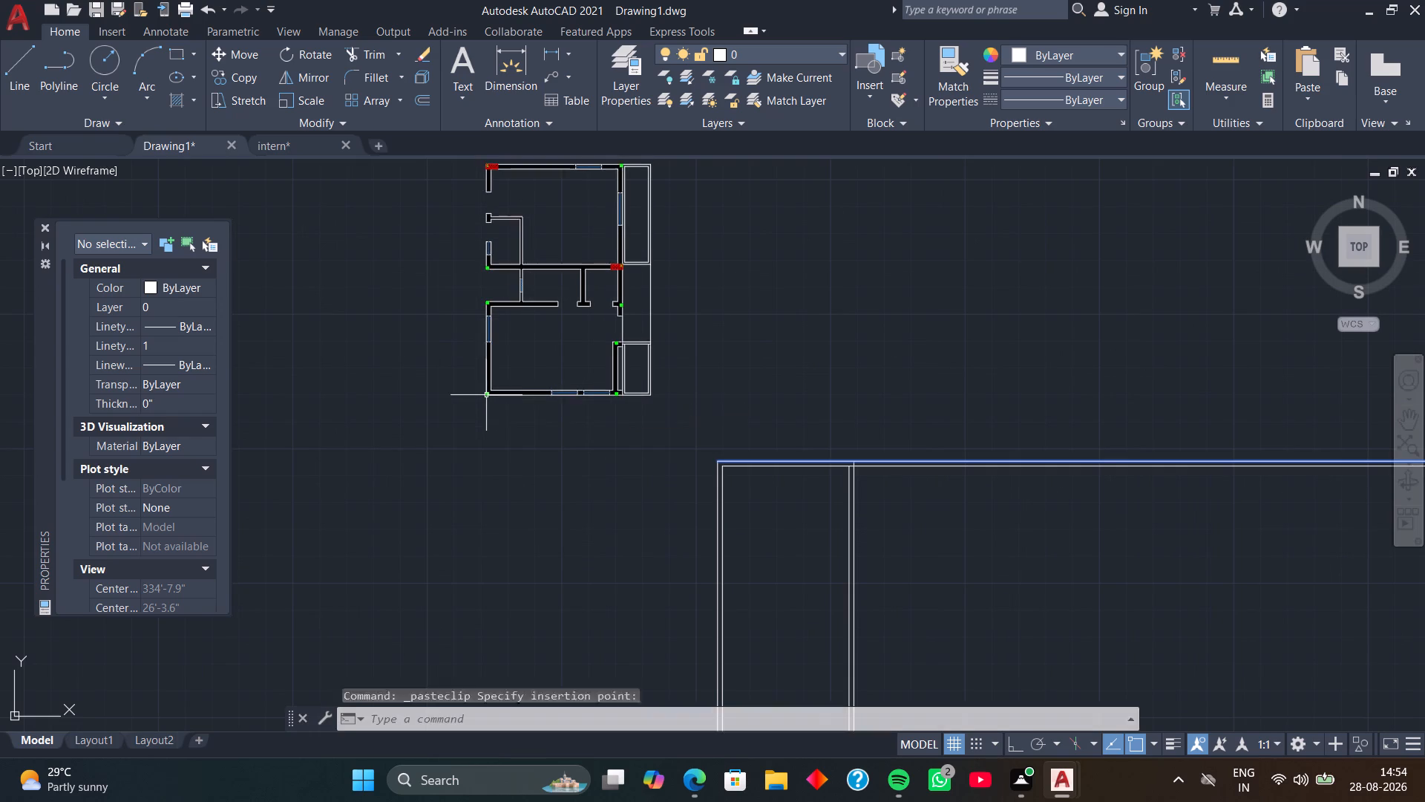
Erase the old horizontal and vertical wall rays beside the pasted floor plan in Drawing1.
scroll(672, 408, "down", 2)
scroll(775, 384, "down", 2)
left_click_drag(849, 374, 848, 382)
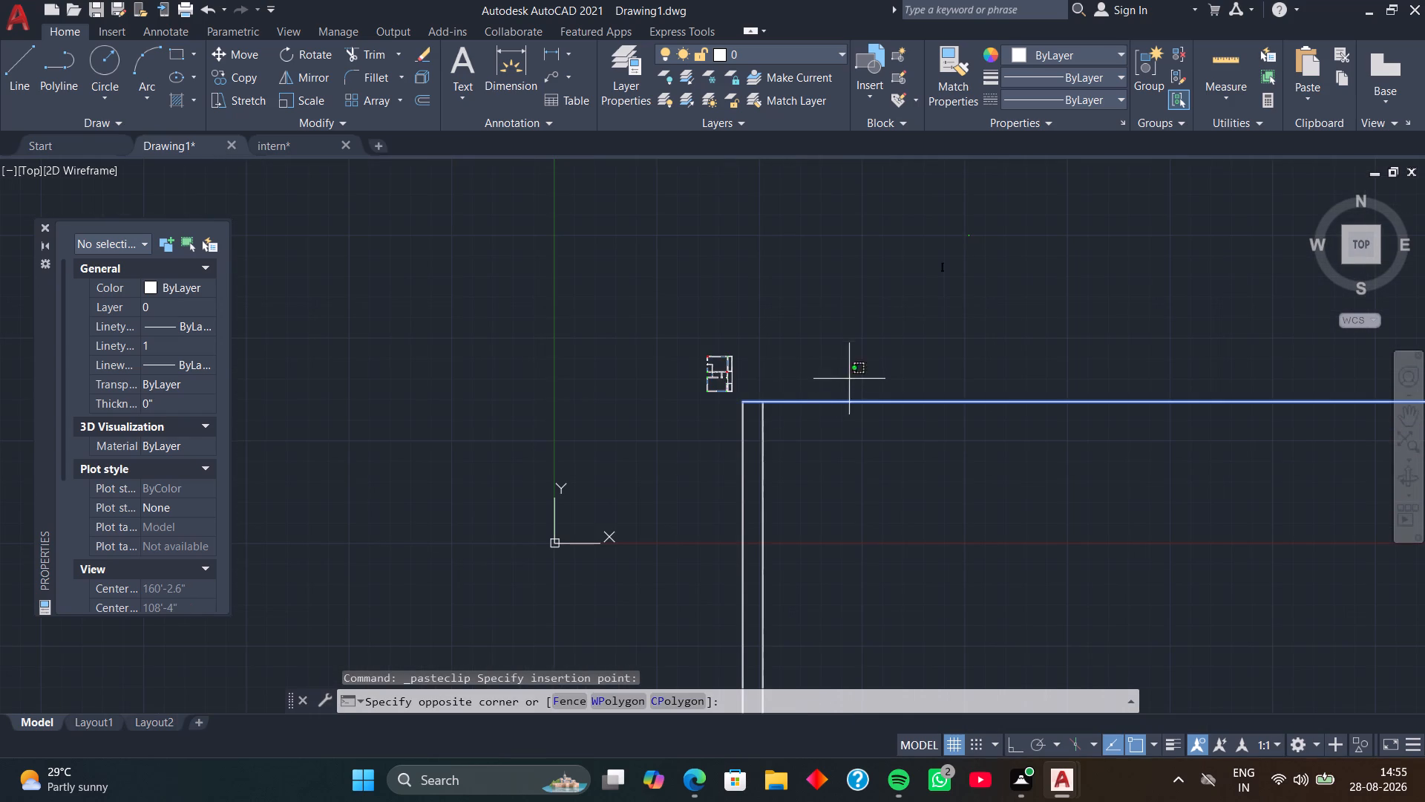
left_click_drag(848, 382, 838, 402)
left_click(745, 499)
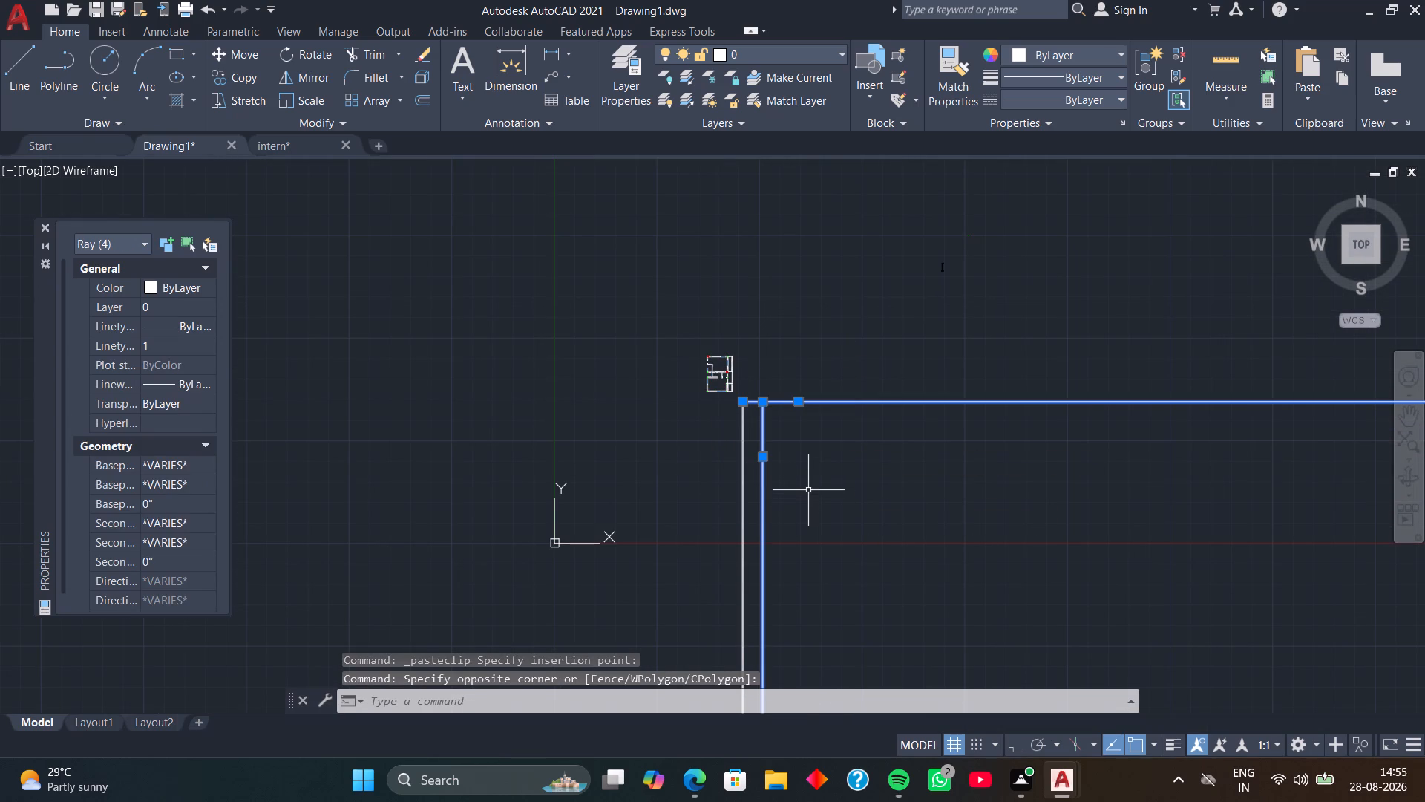
key("Delete")
left_click_drag(813, 485, 672, 548)
left_click(649, 555)
key("Delete")
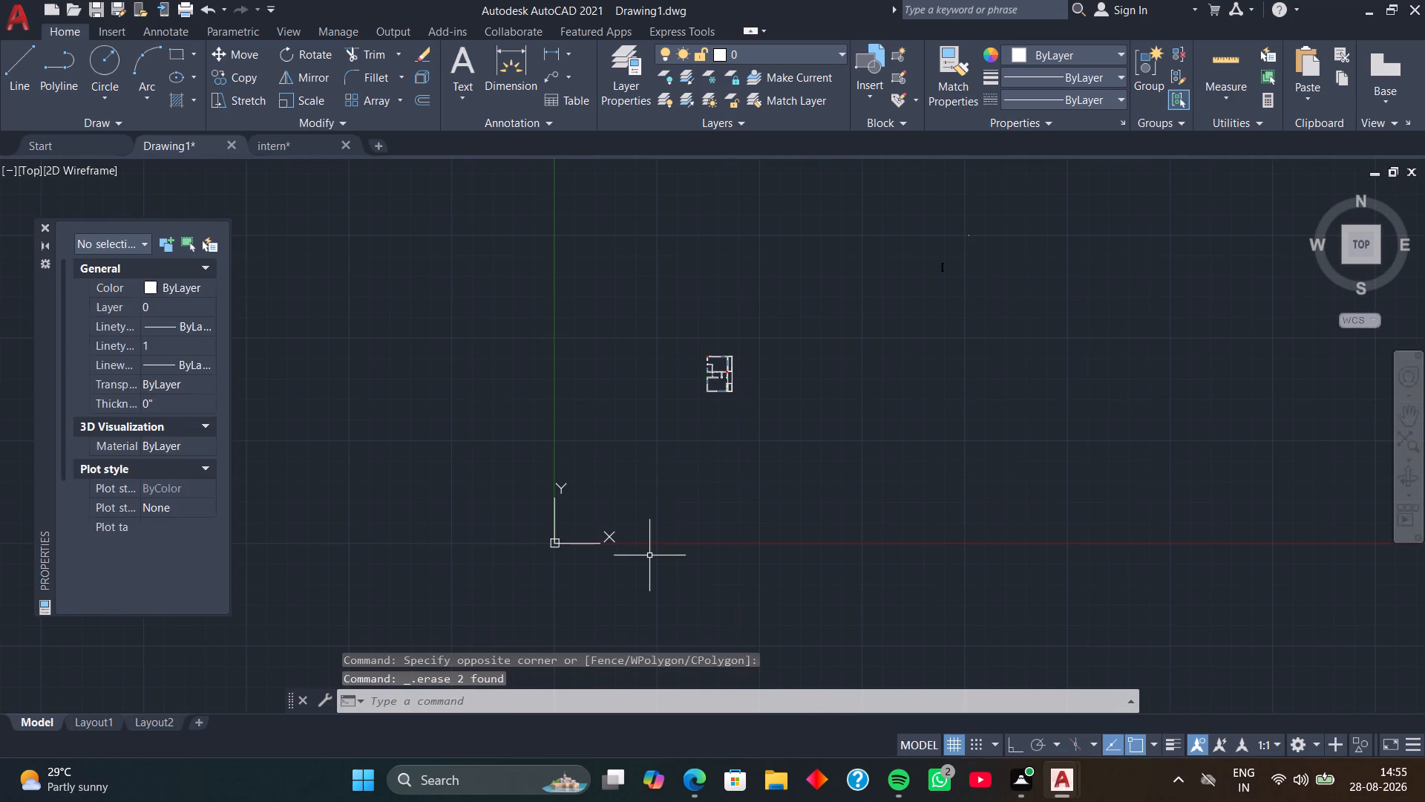
Add a linear dimension for the thickness of the upper-left outer wall, at its lower end beside the opening.
scroll(769, 394, "up", 3)
middle_click_drag(681, 307, 892, 356)
scroll(874, 350, "up", 1)
middle_click_drag(692, 306, 727, 359)
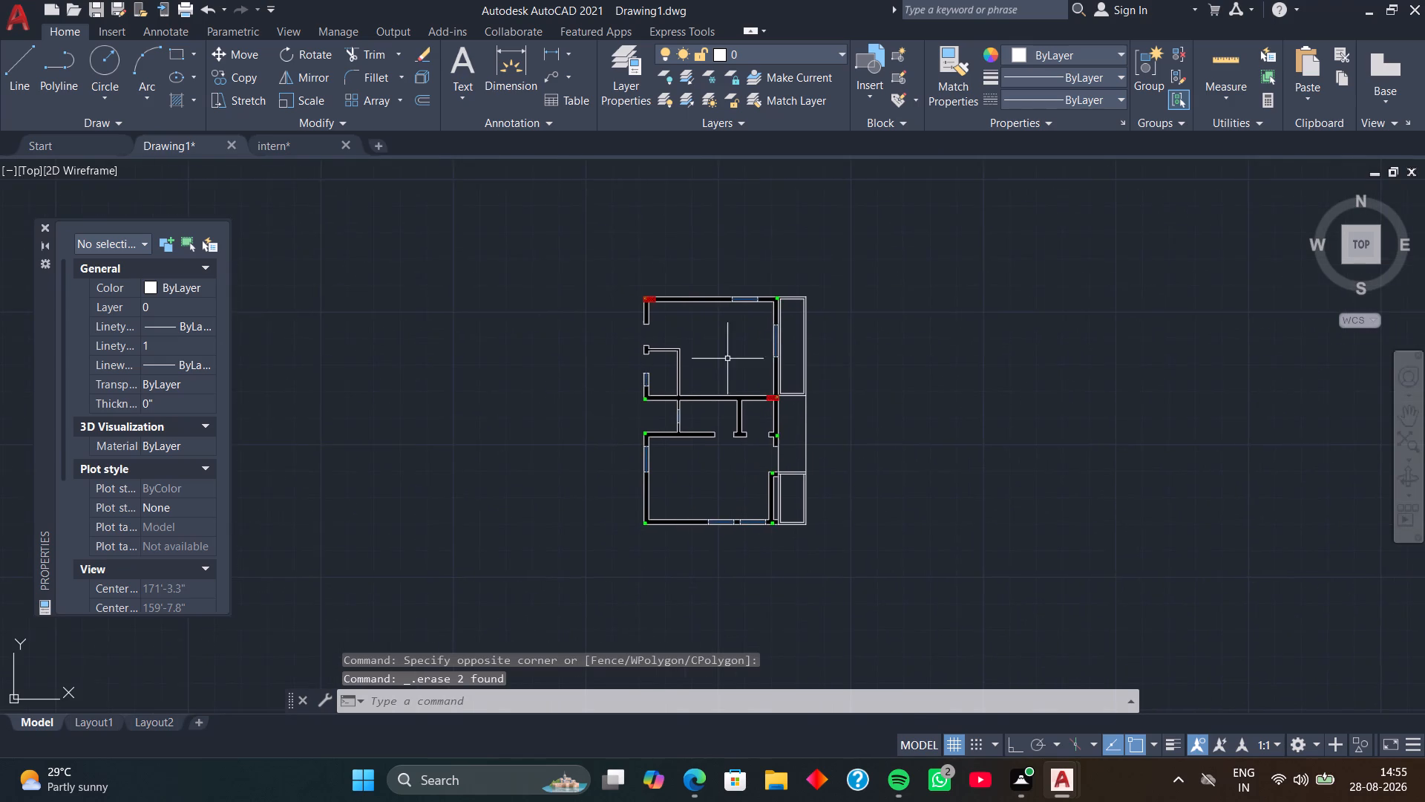
scroll(689, 333, "up", 2)
middle_click_drag(710, 328, 665, 480)
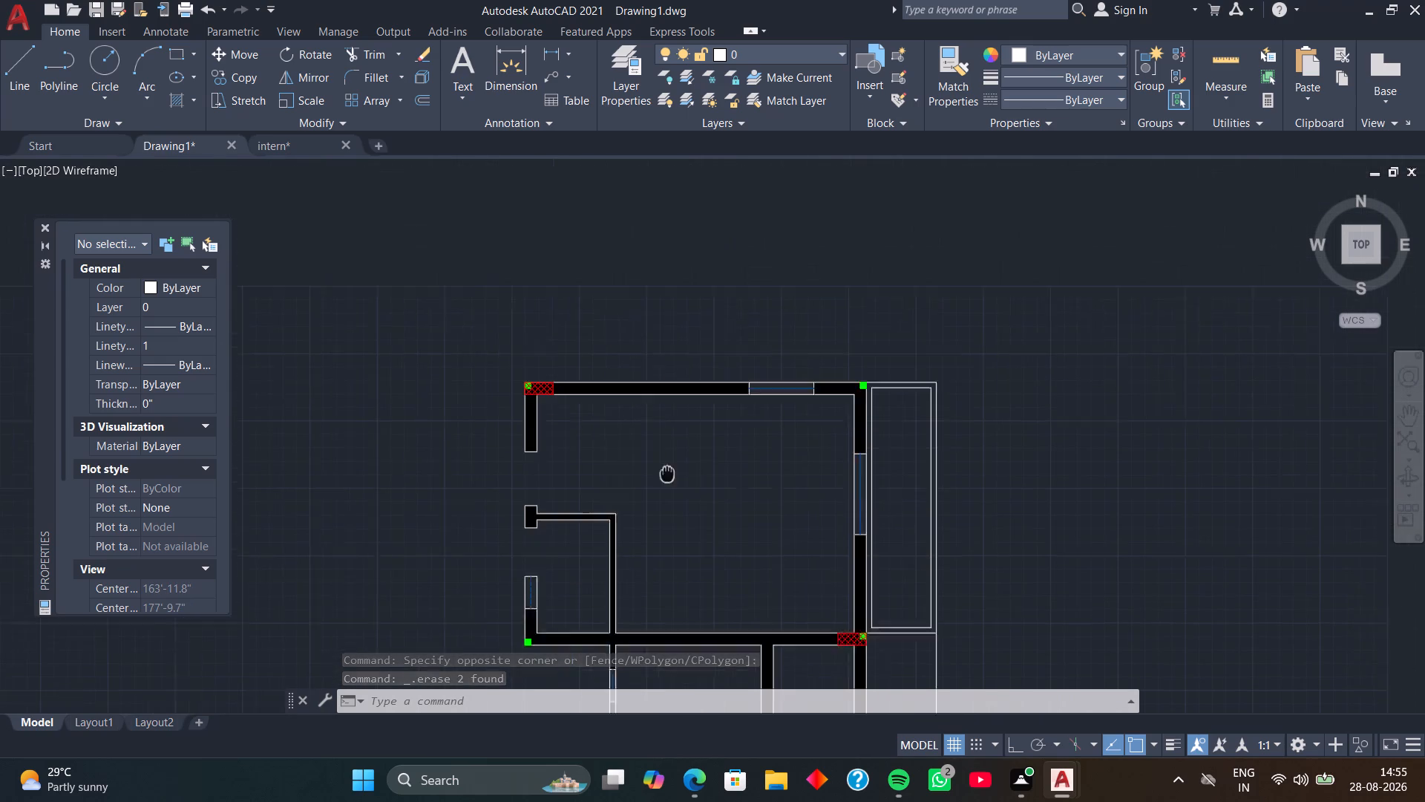
middle_click_drag(665, 480, 661, 498)
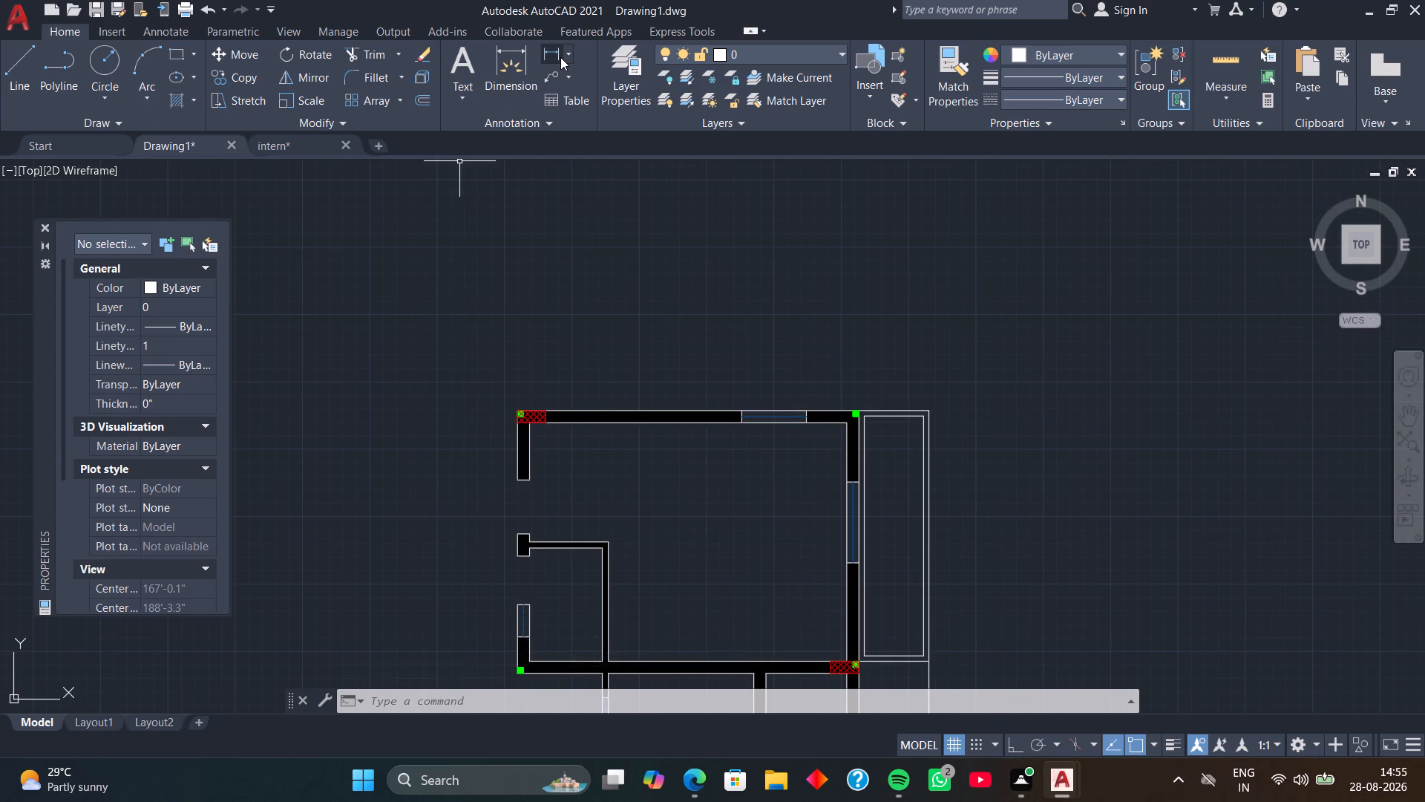
left_click(560, 57)
scroll(571, 333, "up", 2)
middle_click_drag(570, 400, 688, 68)
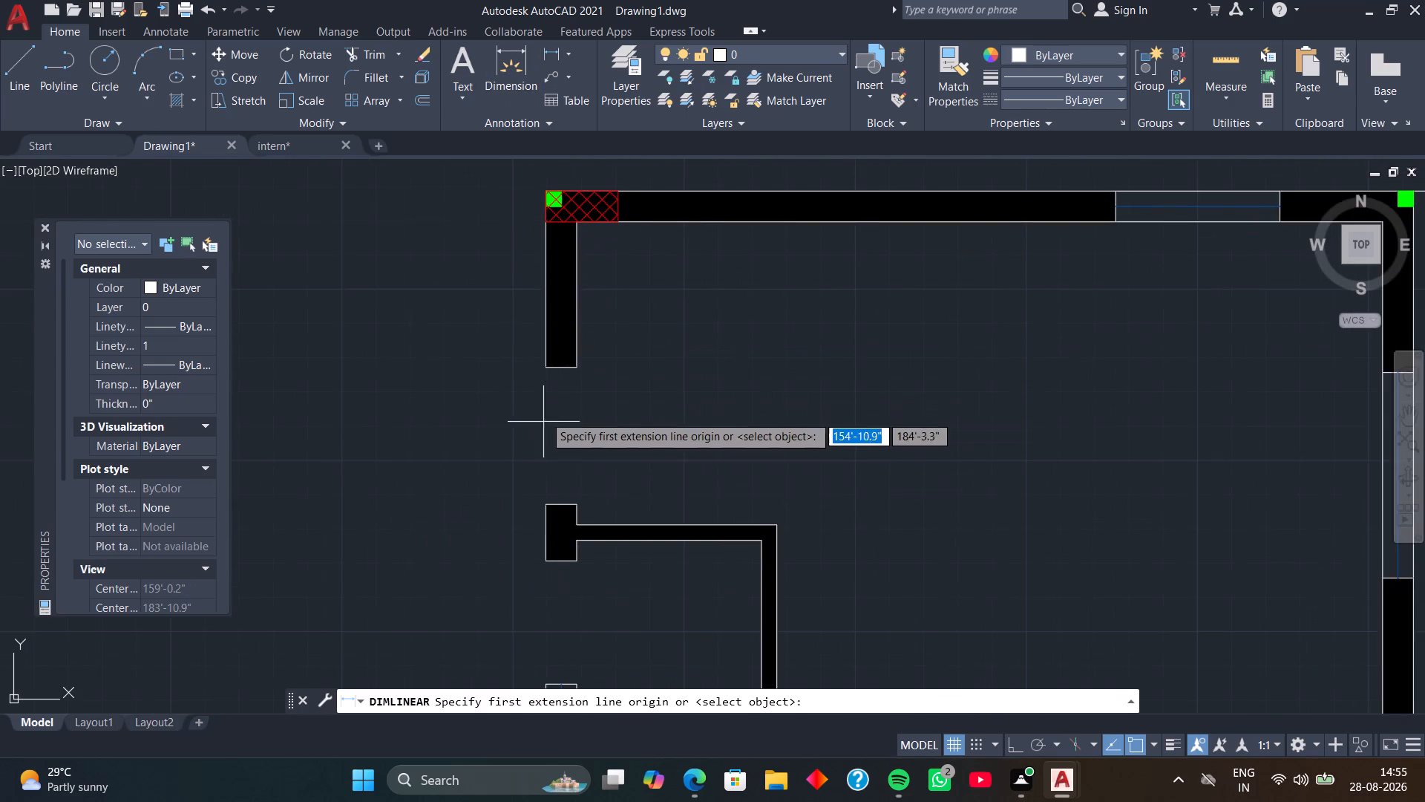
scroll(543, 408, "up", 1)
left_click(544, 339)
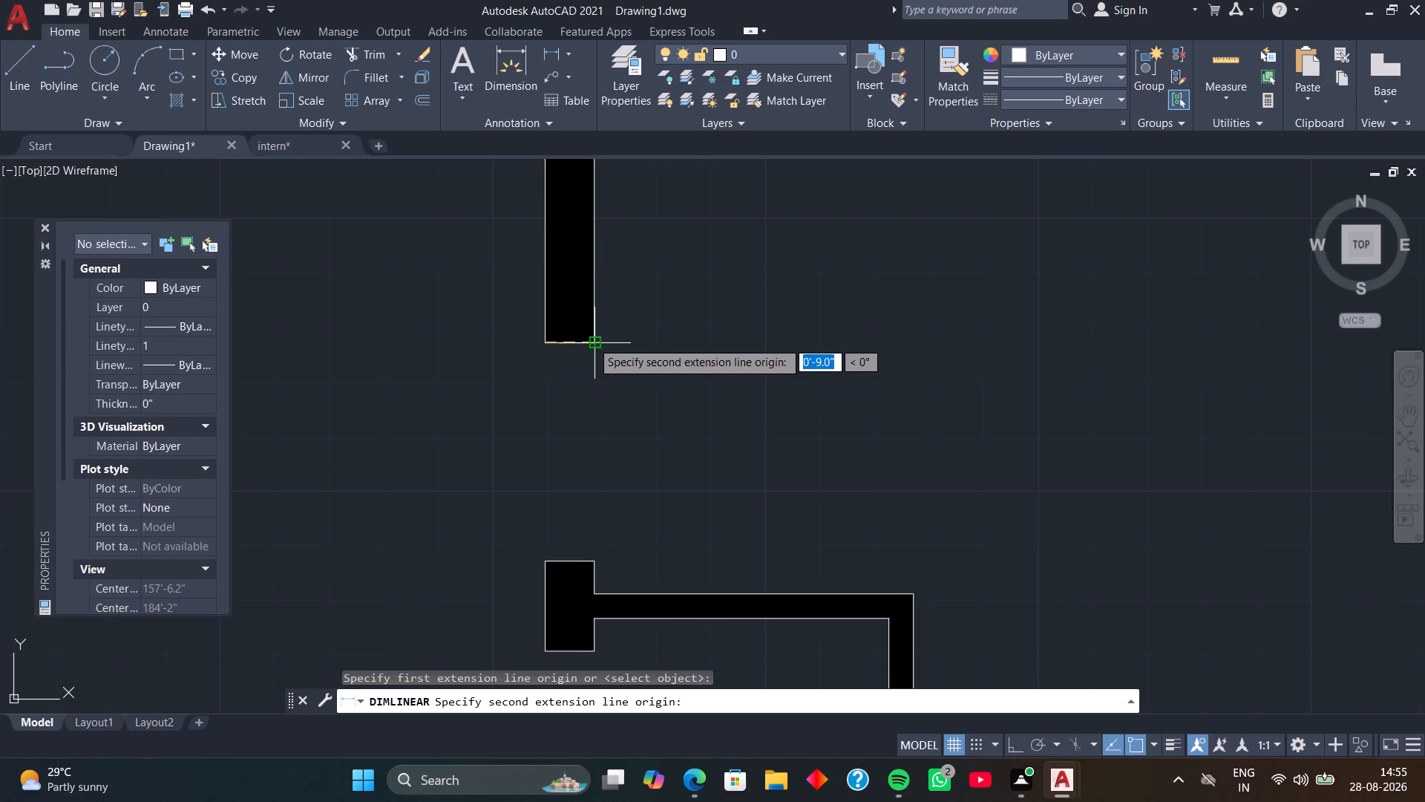
left_click(592, 341)
left_click(588, 400)
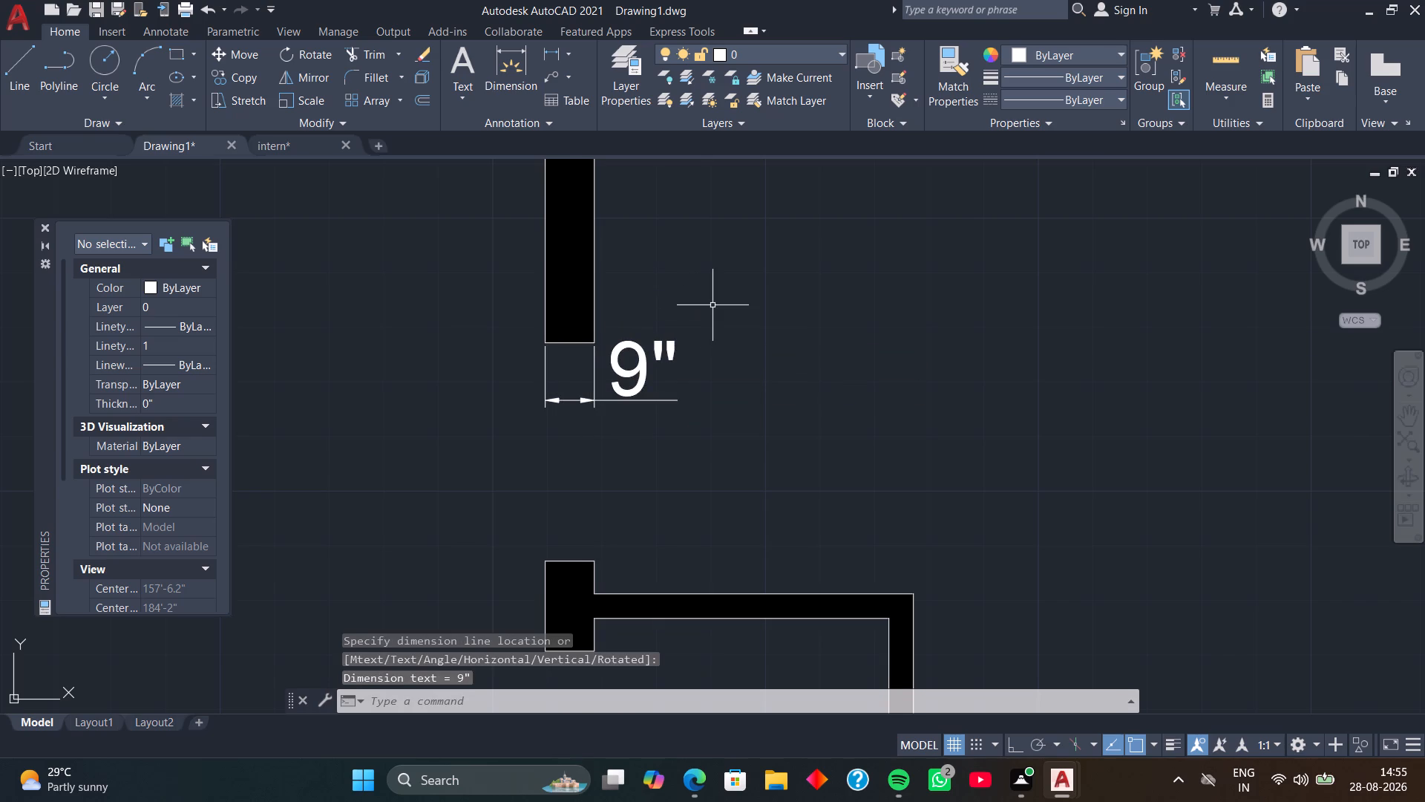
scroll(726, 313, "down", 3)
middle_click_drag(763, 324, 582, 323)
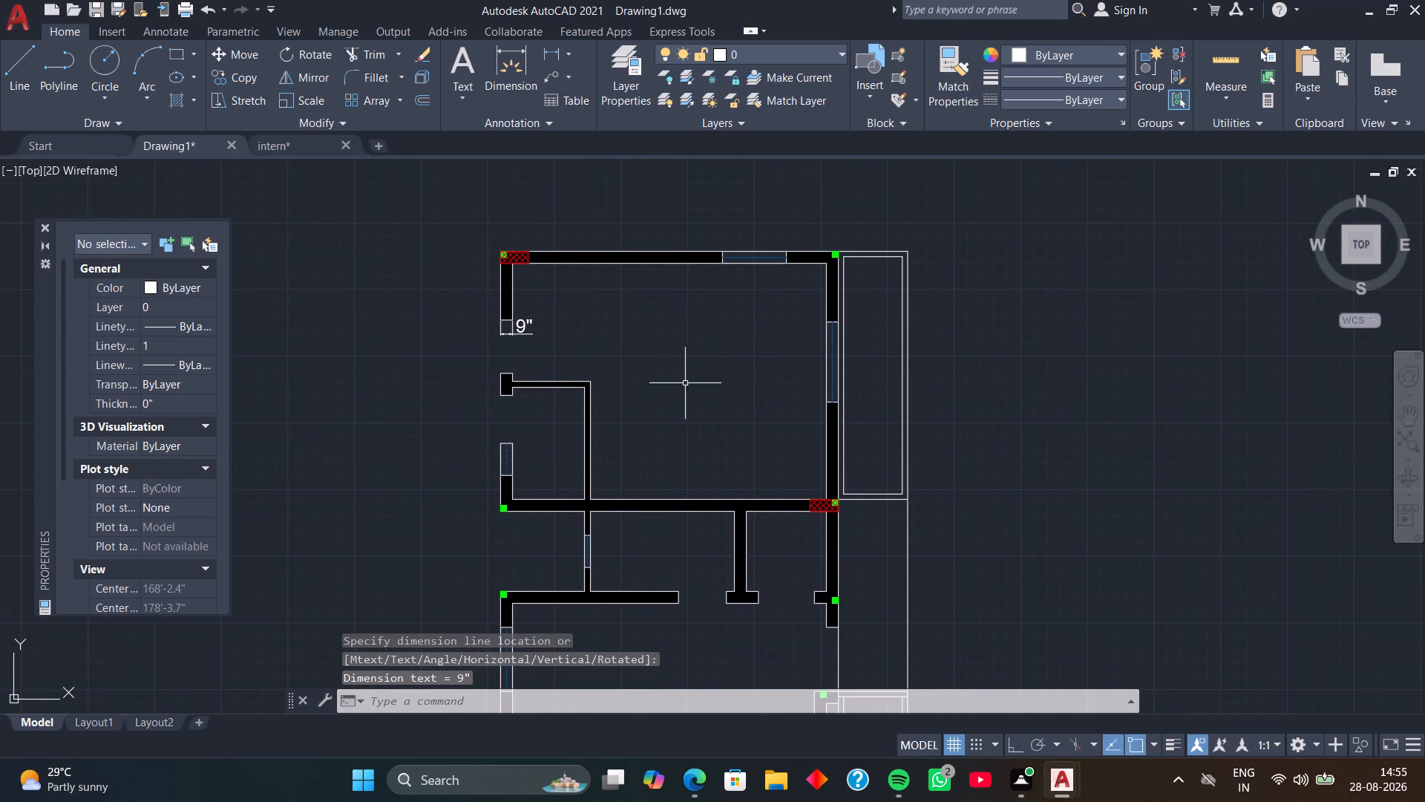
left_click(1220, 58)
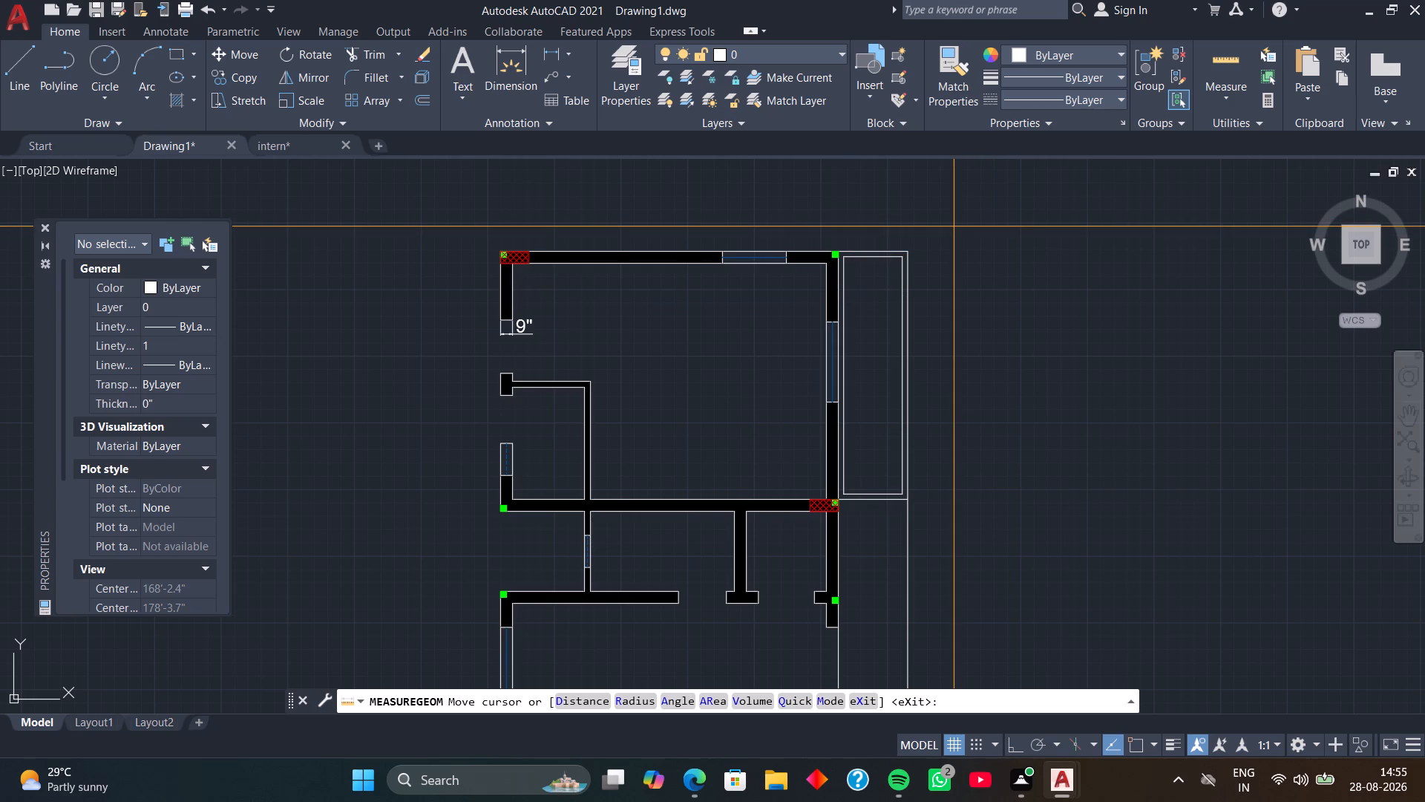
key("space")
Copy the red hatched column with its green square from the right-hand wall junction to about 3' away, outside the wall.
middle_click_drag(778, 512, 819, 304)
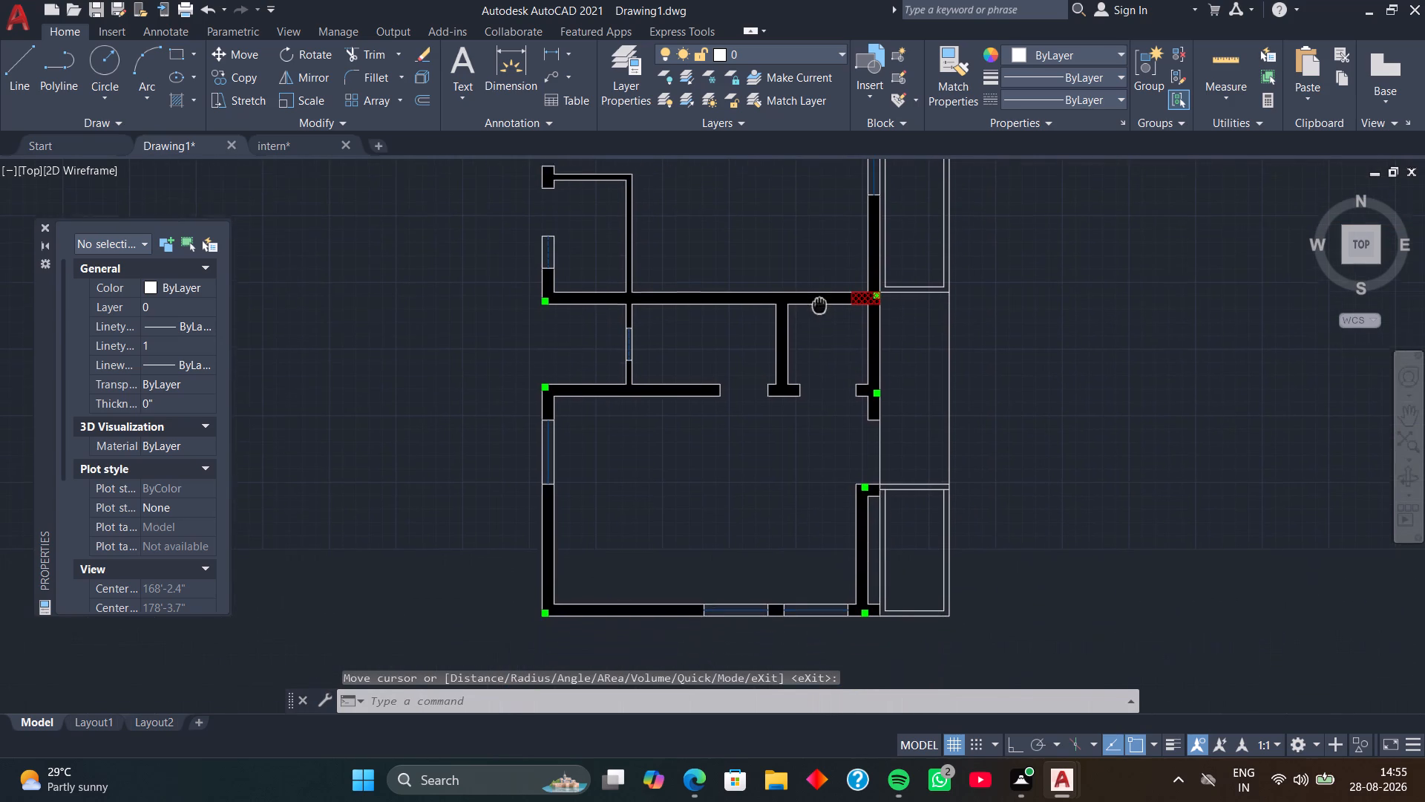
middle_click_drag(819, 304, 819, 302)
middle_click_drag(836, 400, 797, 489)
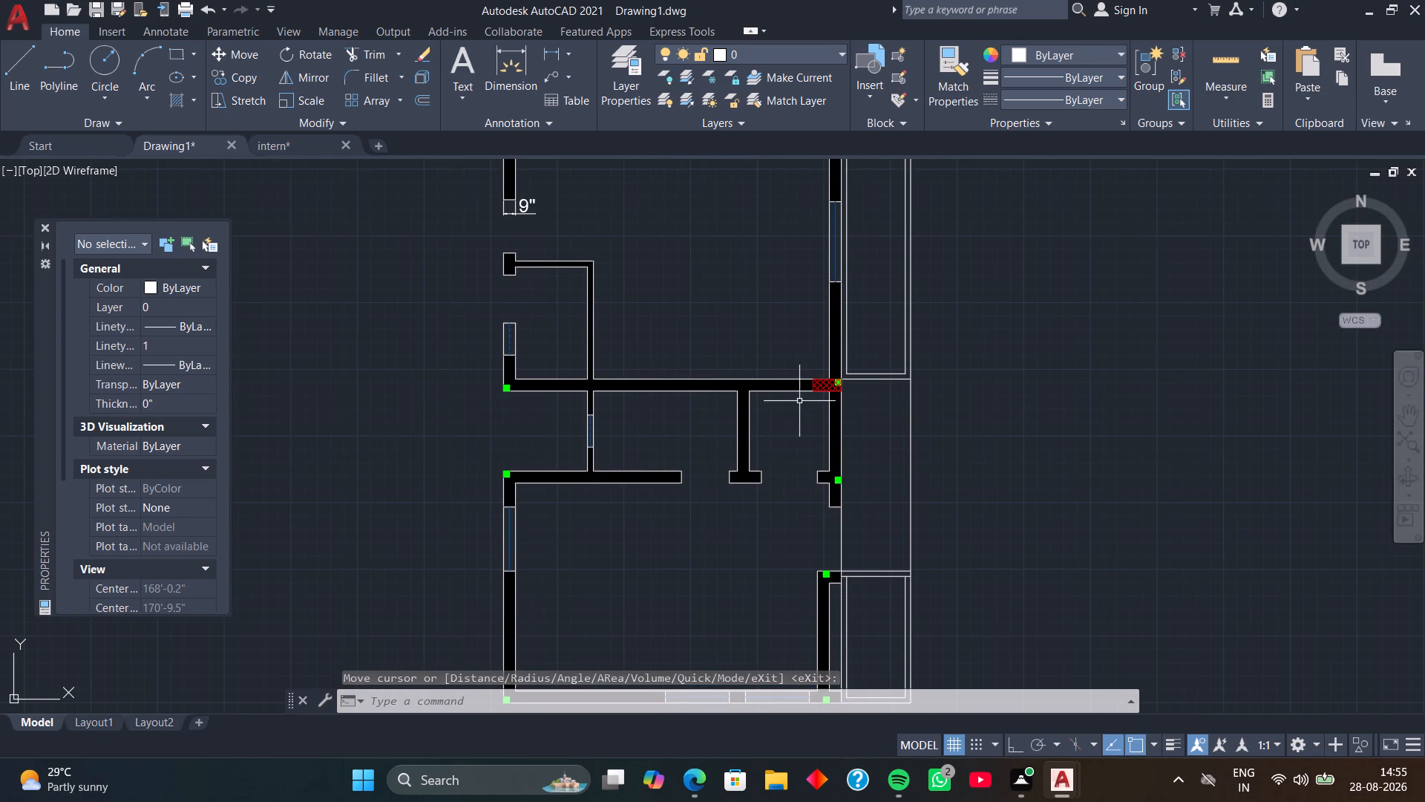
scroll(797, 428, "up", 1)
left_click(789, 305)
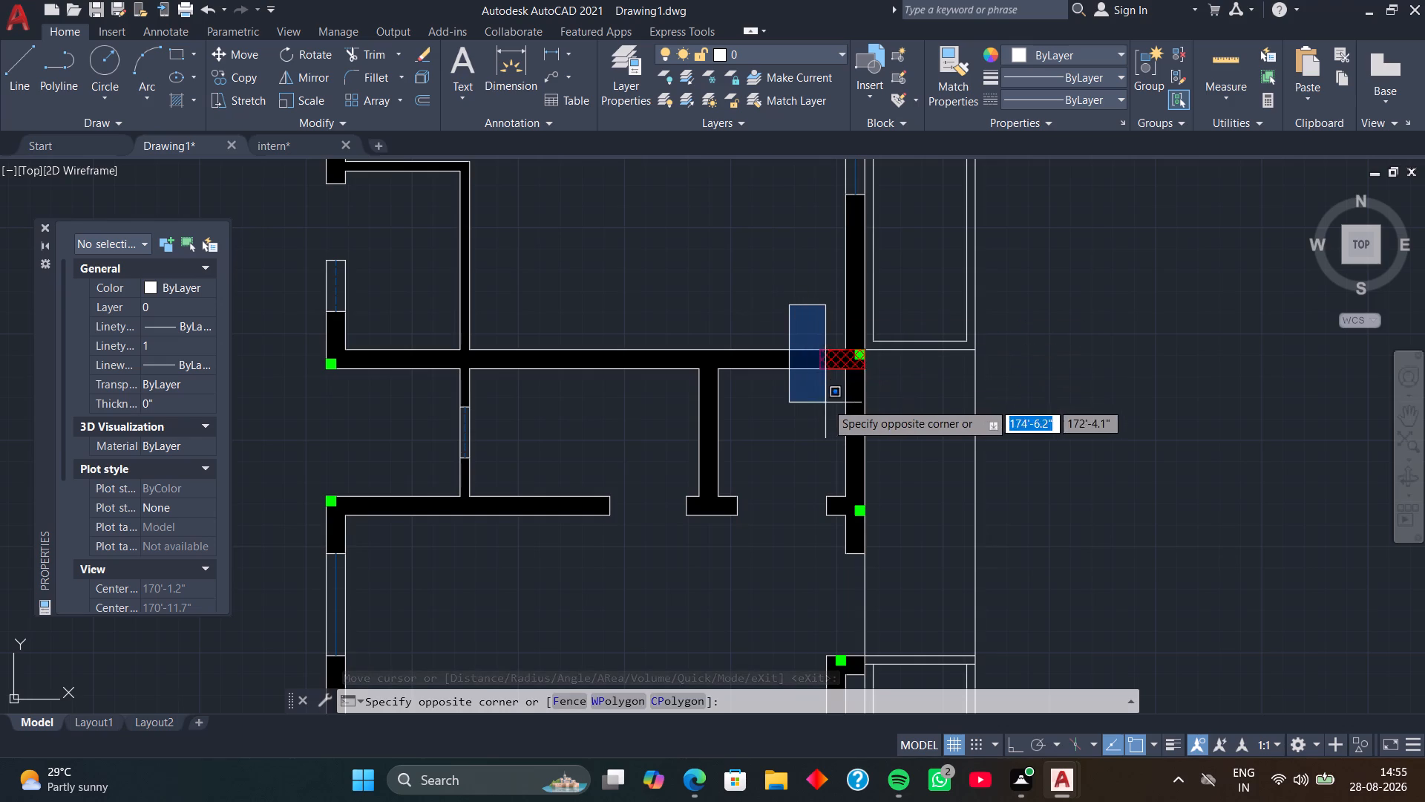
left_click(879, 391)
scroll(855, 396, "up", 3)
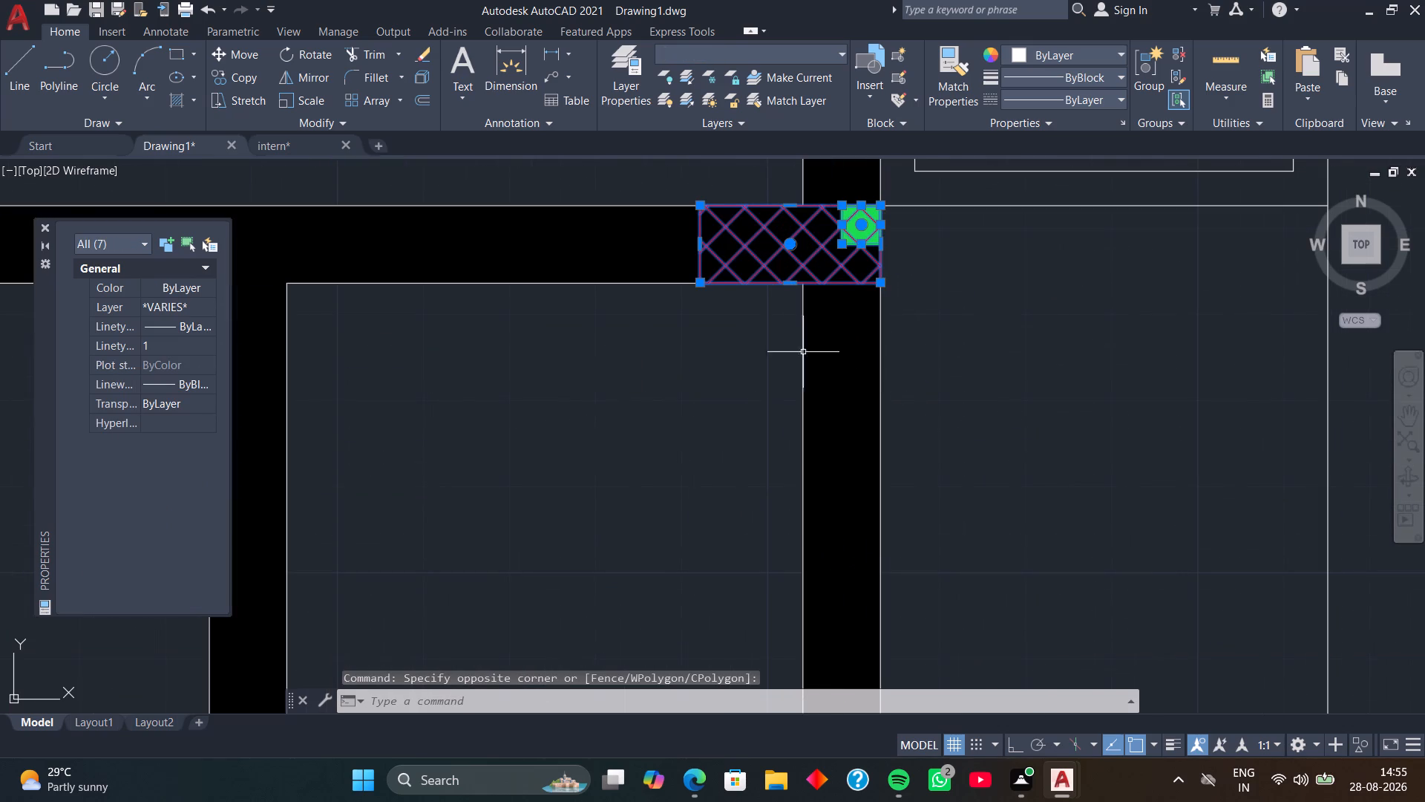
middle_click_drag(770, 376, 739, 456)
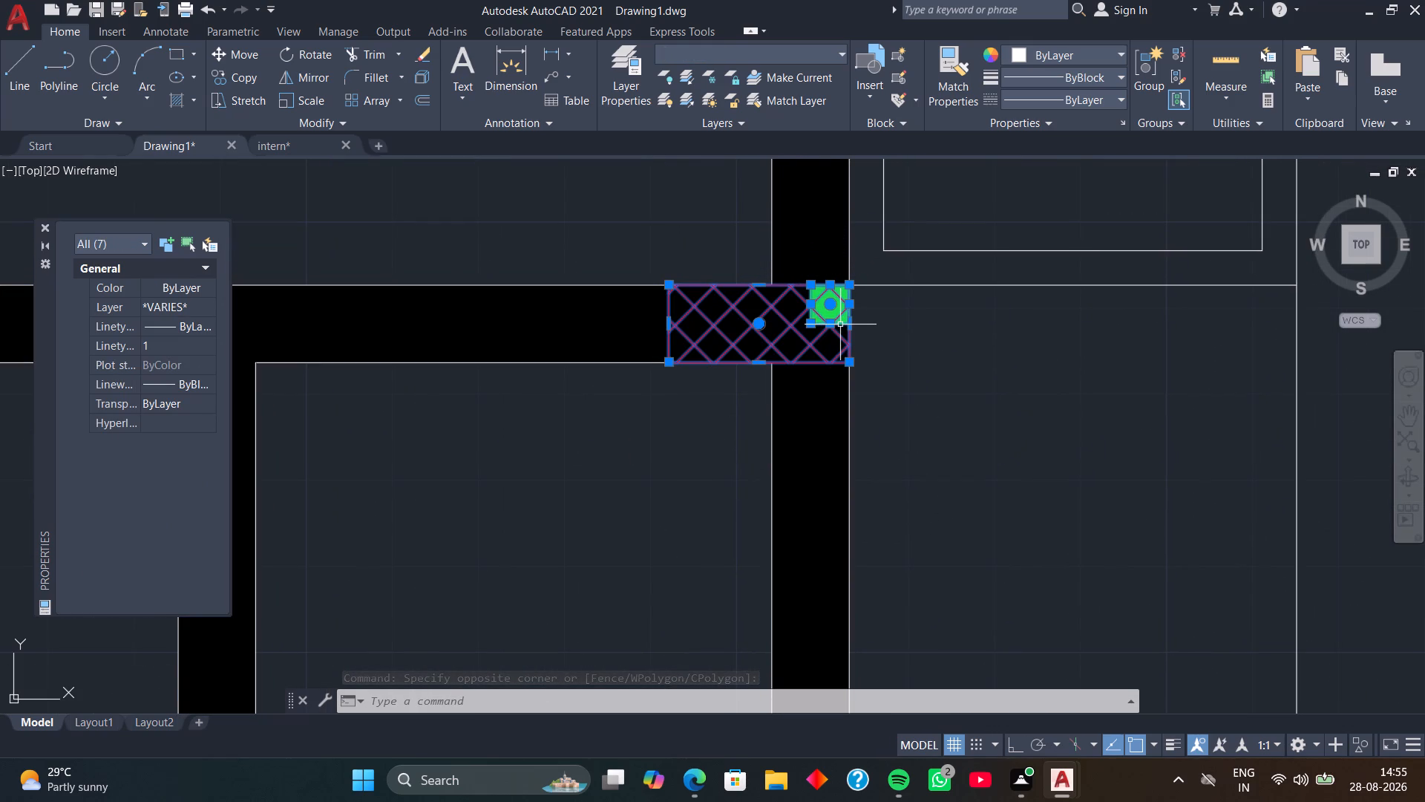
type("CO")
key("space")
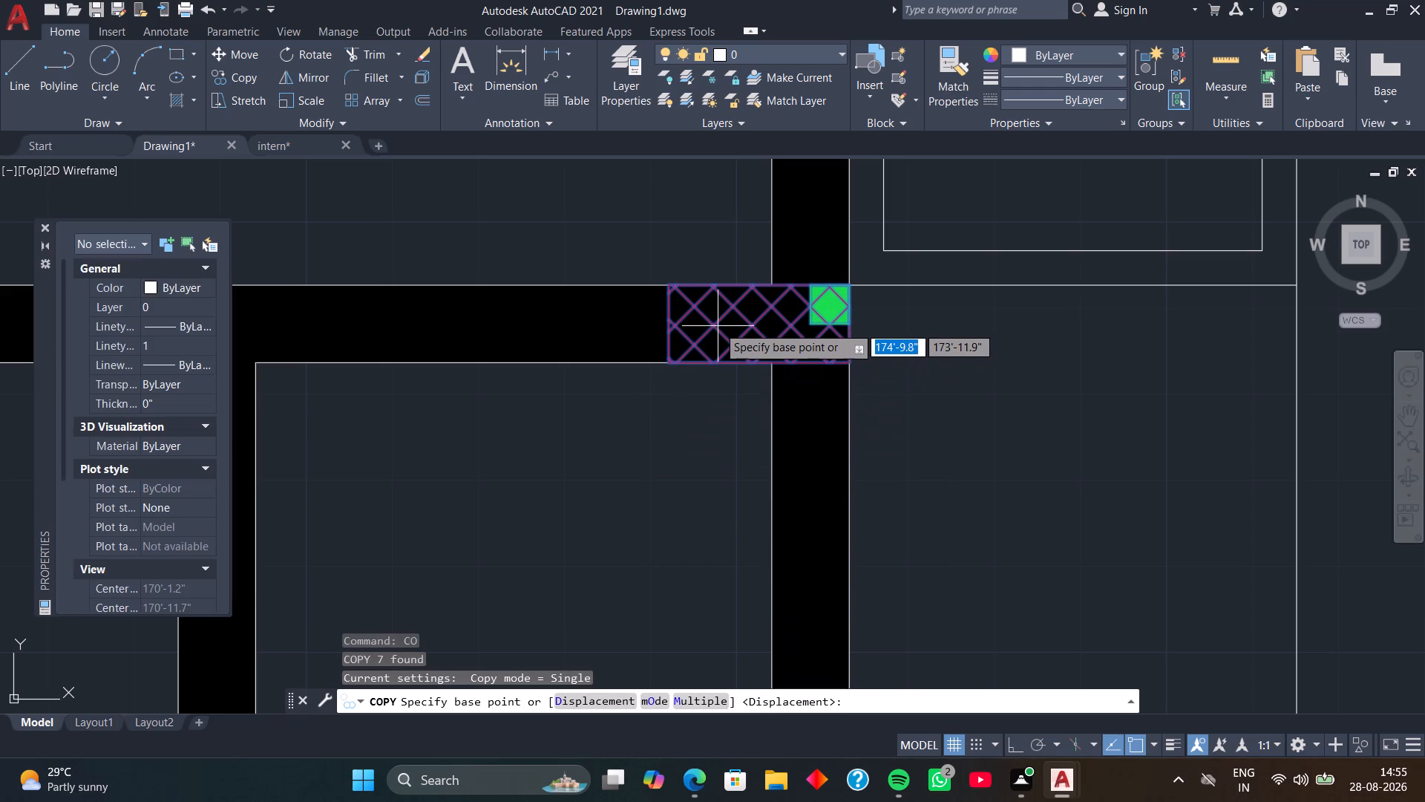
left_click(712, 326)
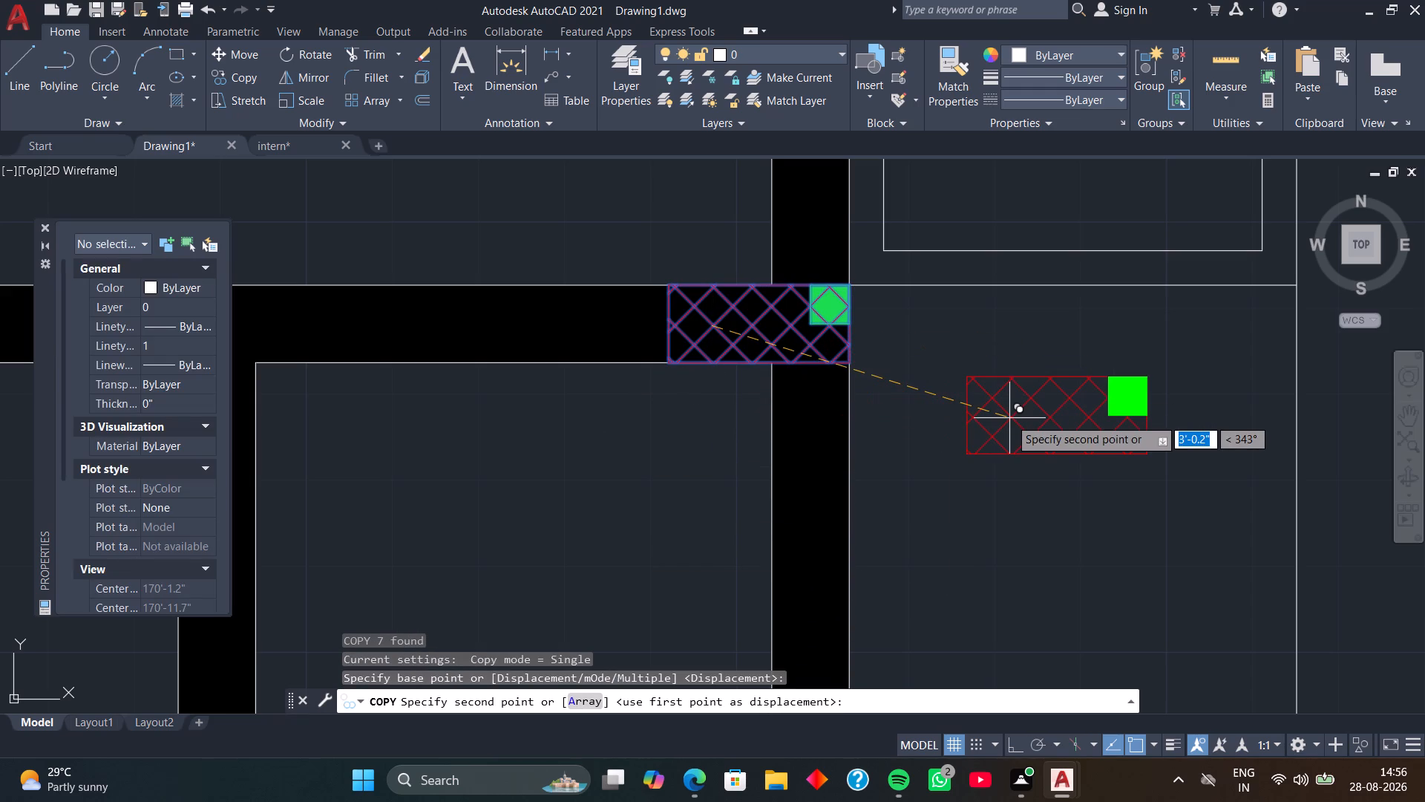
left_click(1009, 418)
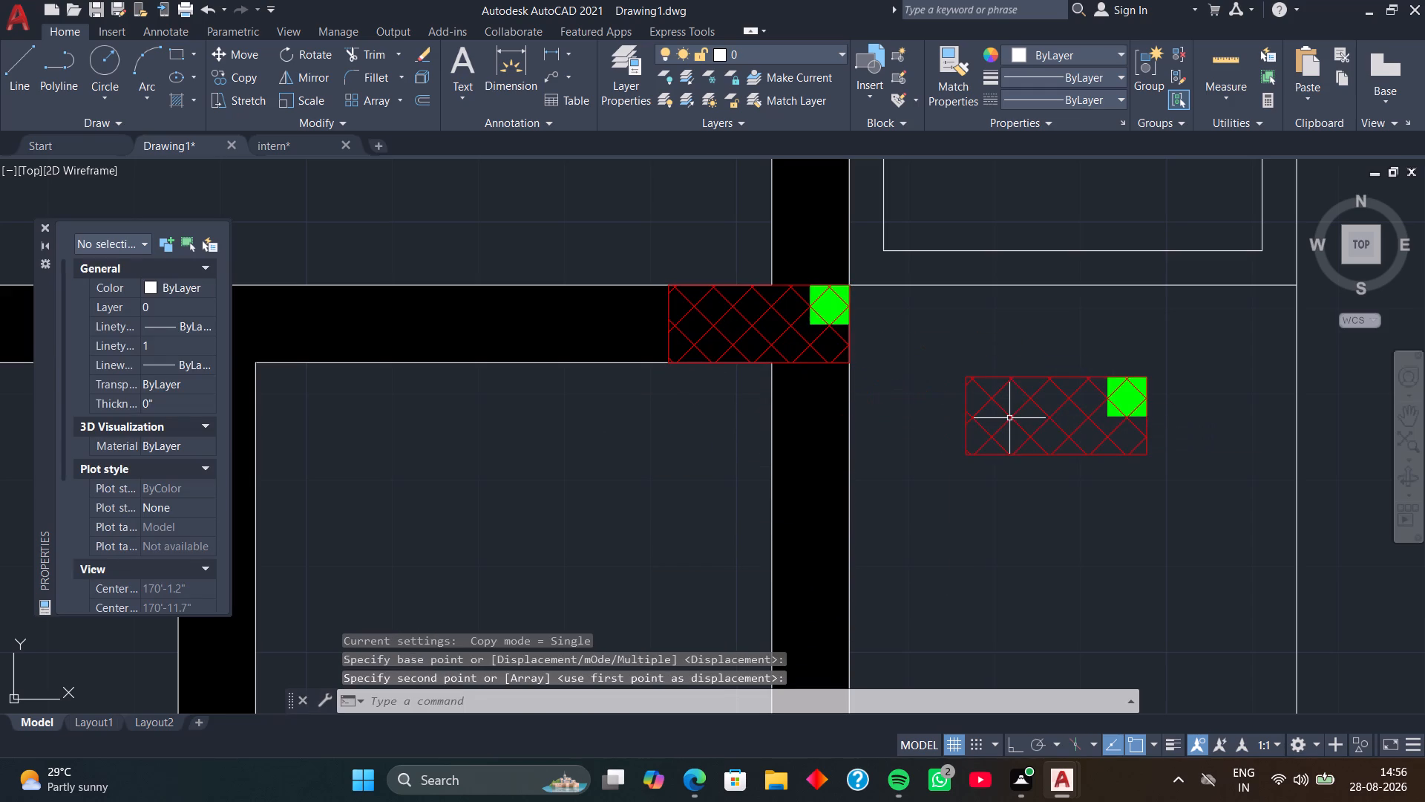
Erase the green solid hatch and its green outline lines from the copied column, keeping only the red hatched rectangle.
scroll(1007, 475, "down", 2)
middle_click_drag(1006, 475, 990, 444)
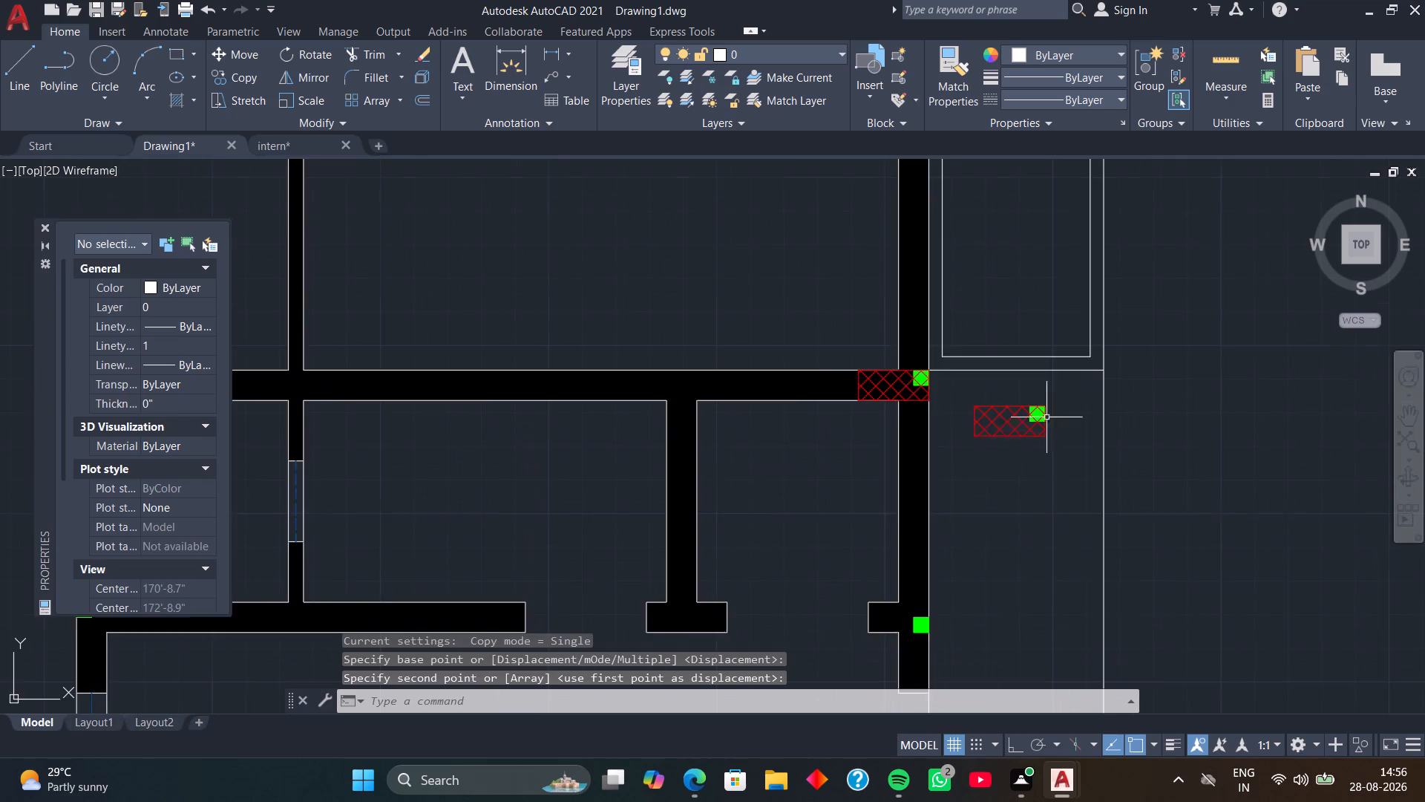
scroll(1048, 415, "up", 6)
left_click(750, 334)
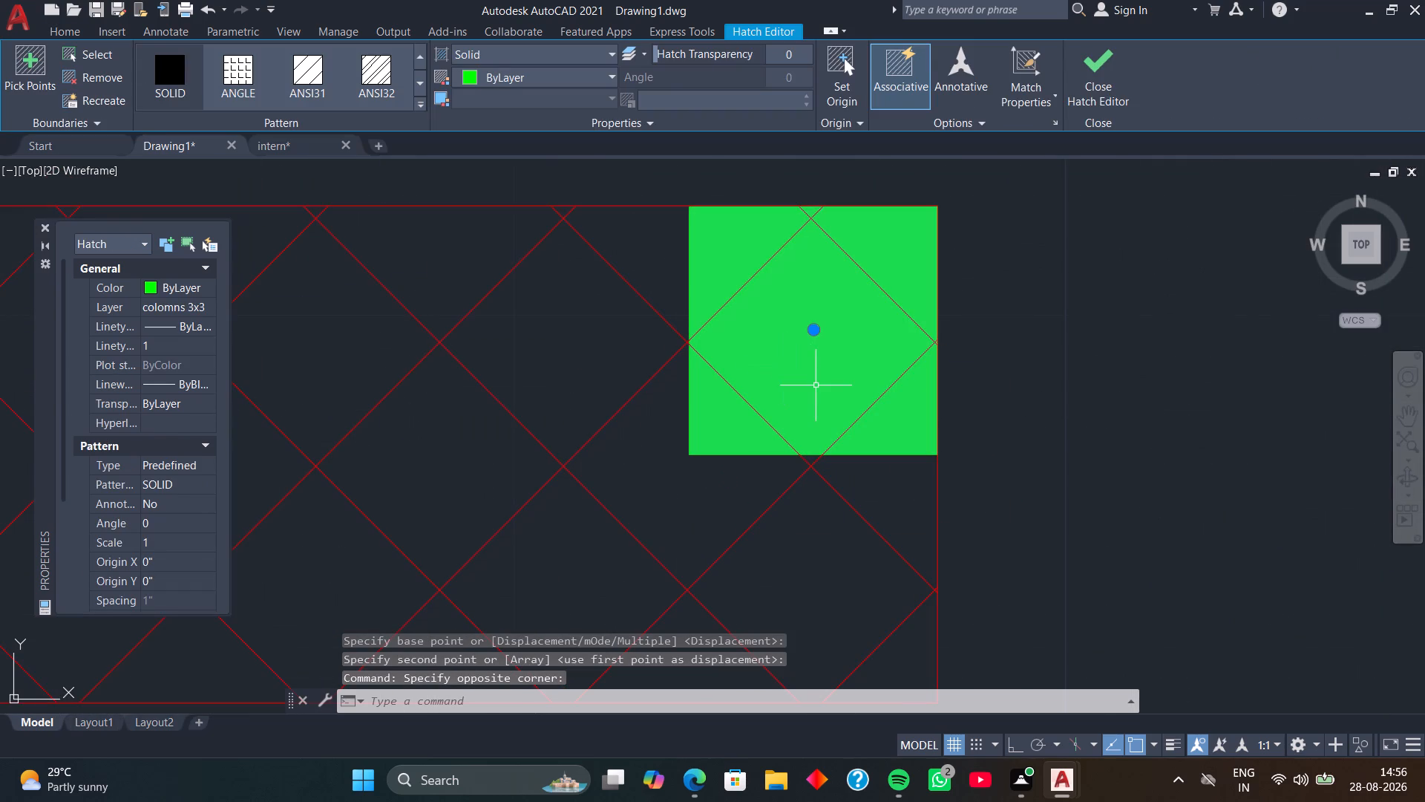
key("Delete")
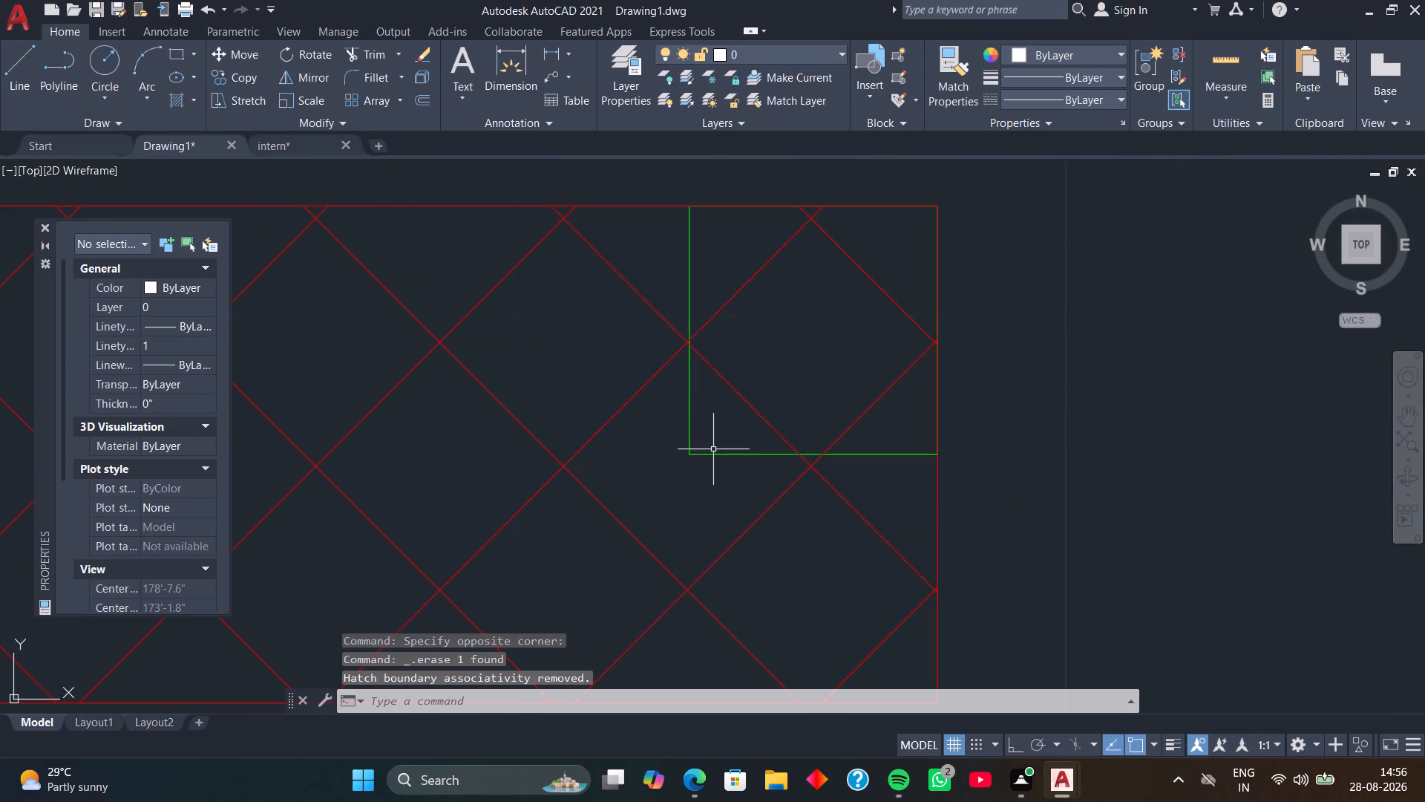
left_click(715, 454)
key("Delete")
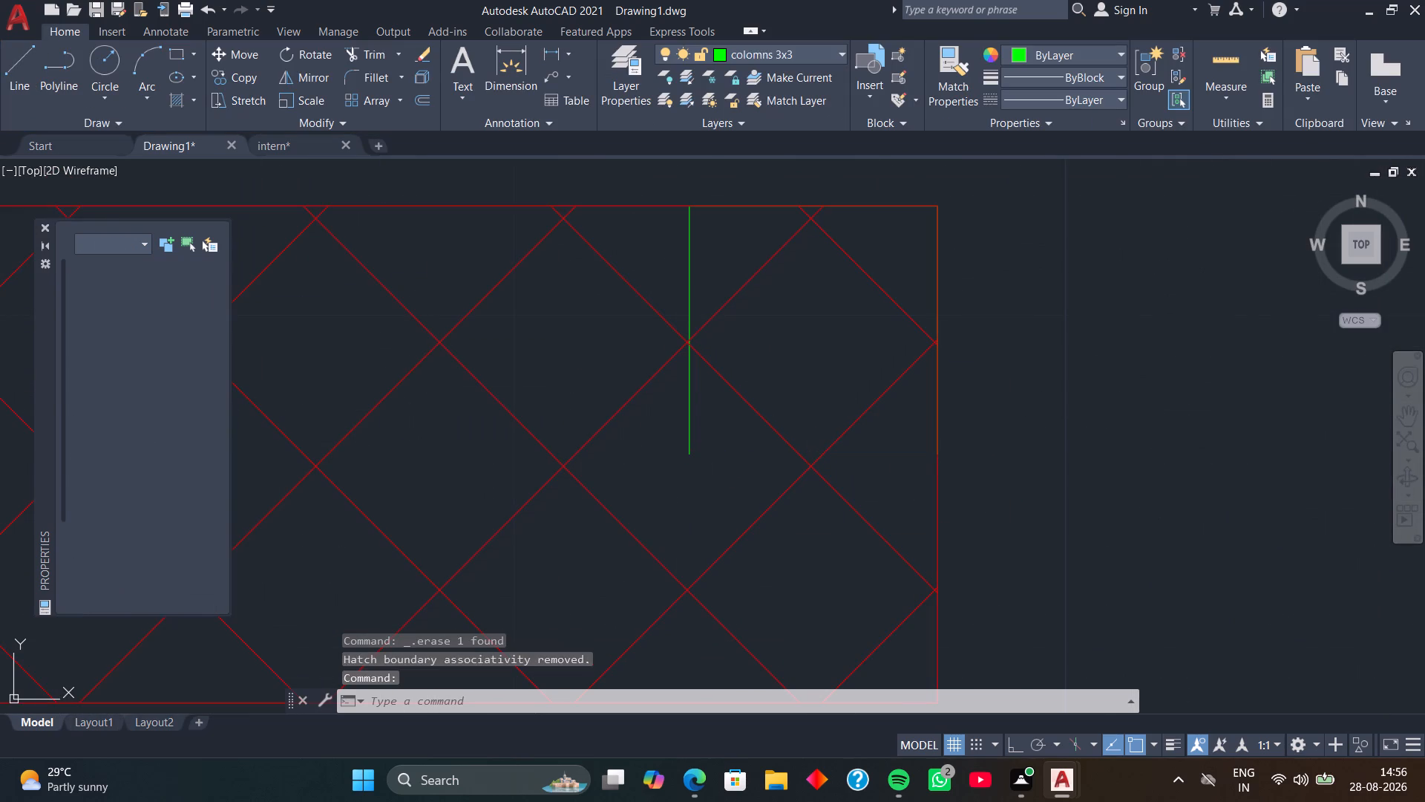
left_click(684, 411)
left_click(700, 416)
left_click_drag(695, 423, 684, 430)
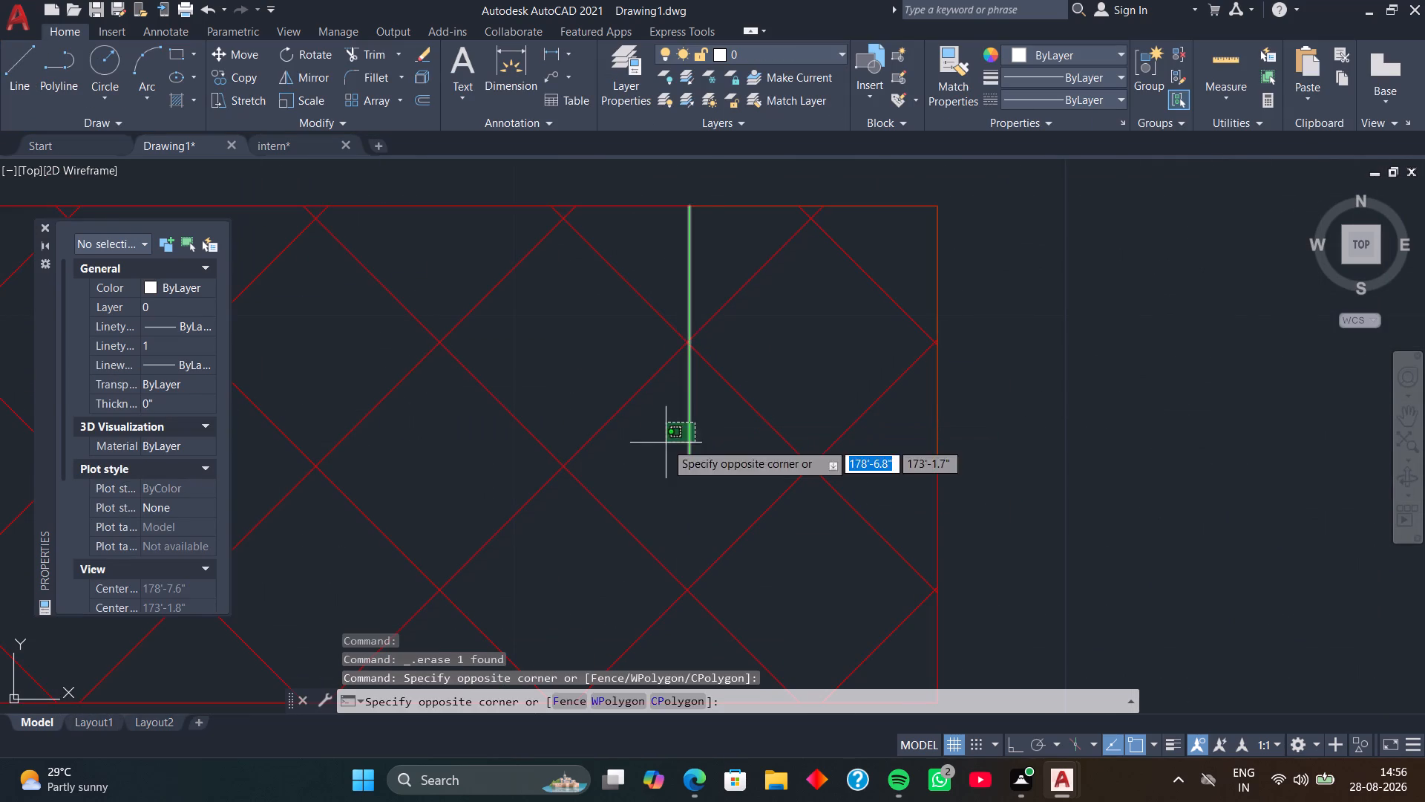
left_click(666, 443)
key("Delete")
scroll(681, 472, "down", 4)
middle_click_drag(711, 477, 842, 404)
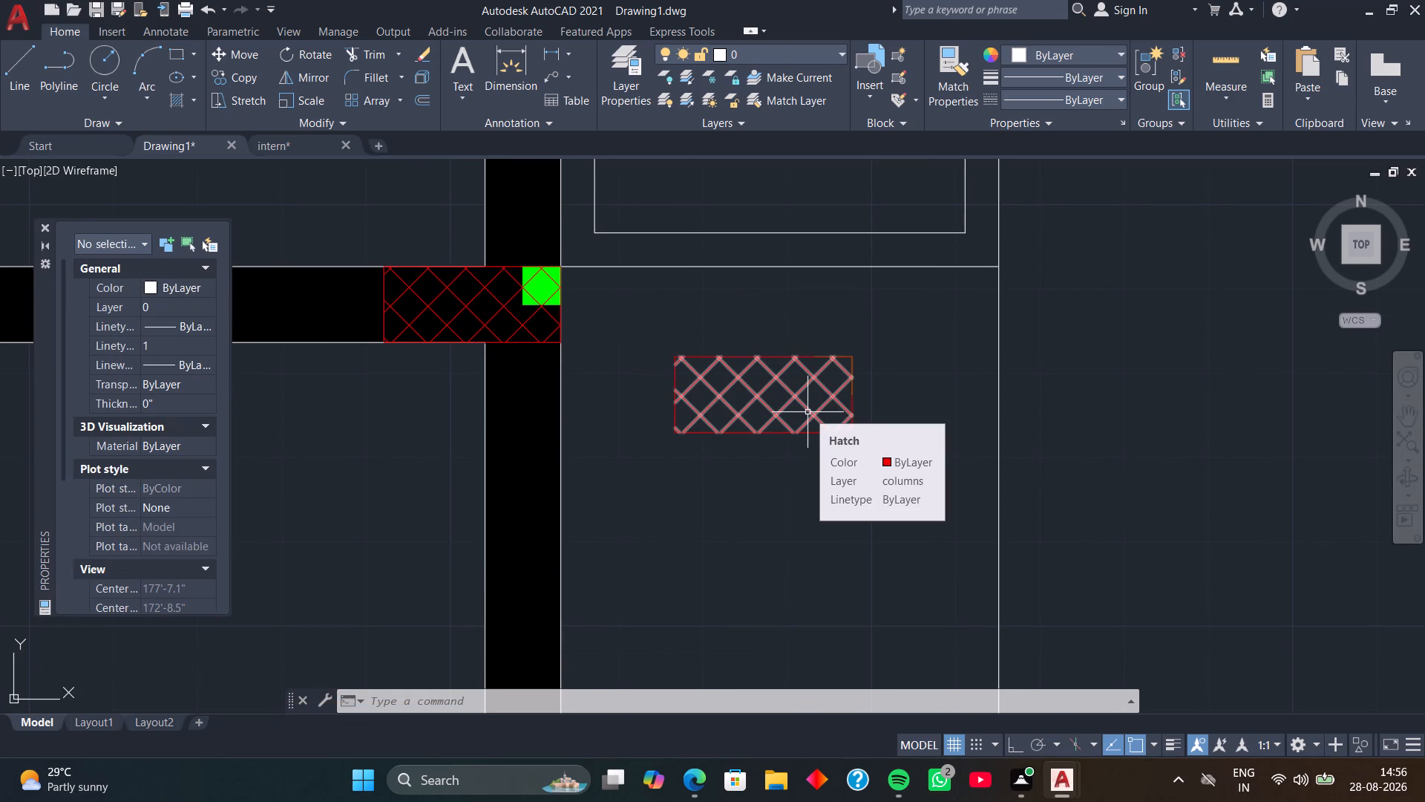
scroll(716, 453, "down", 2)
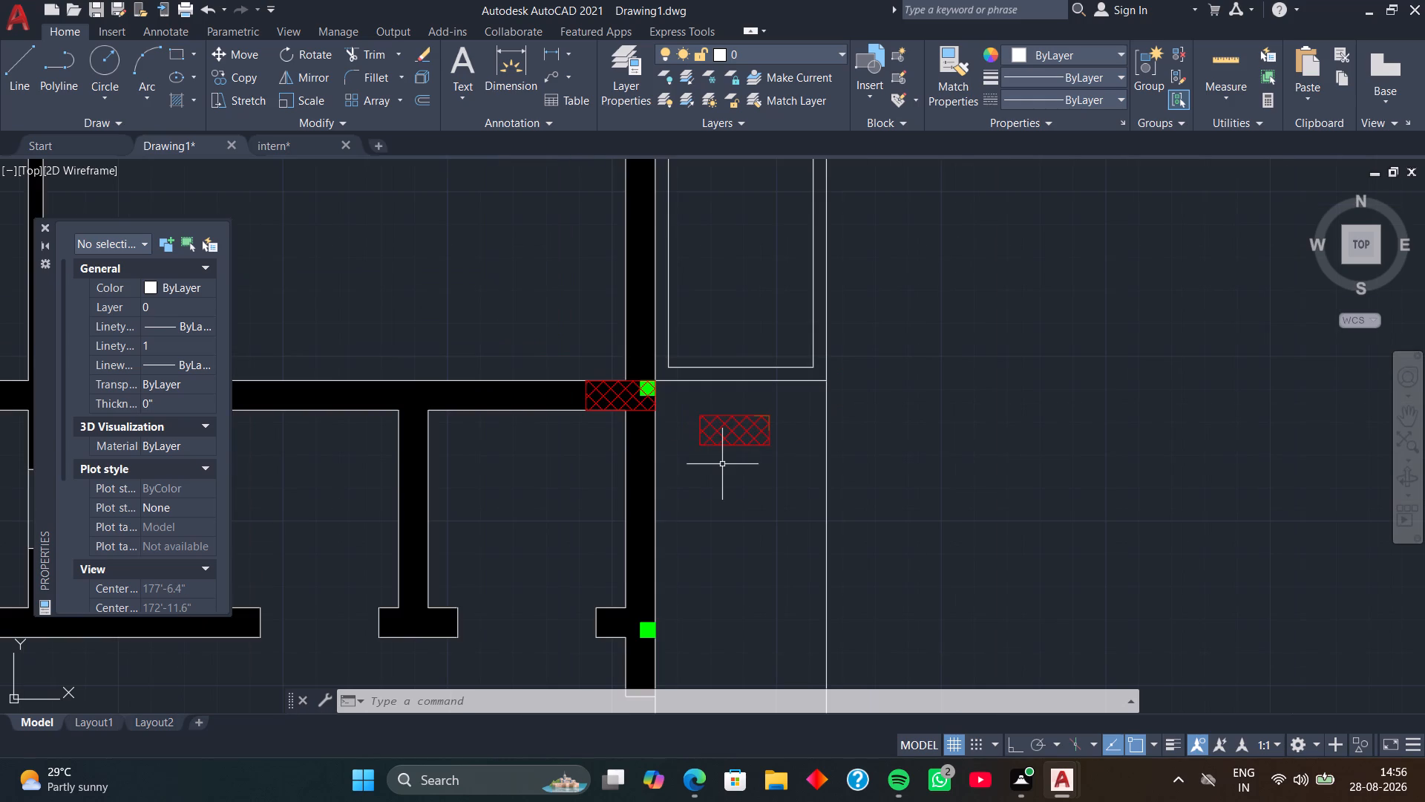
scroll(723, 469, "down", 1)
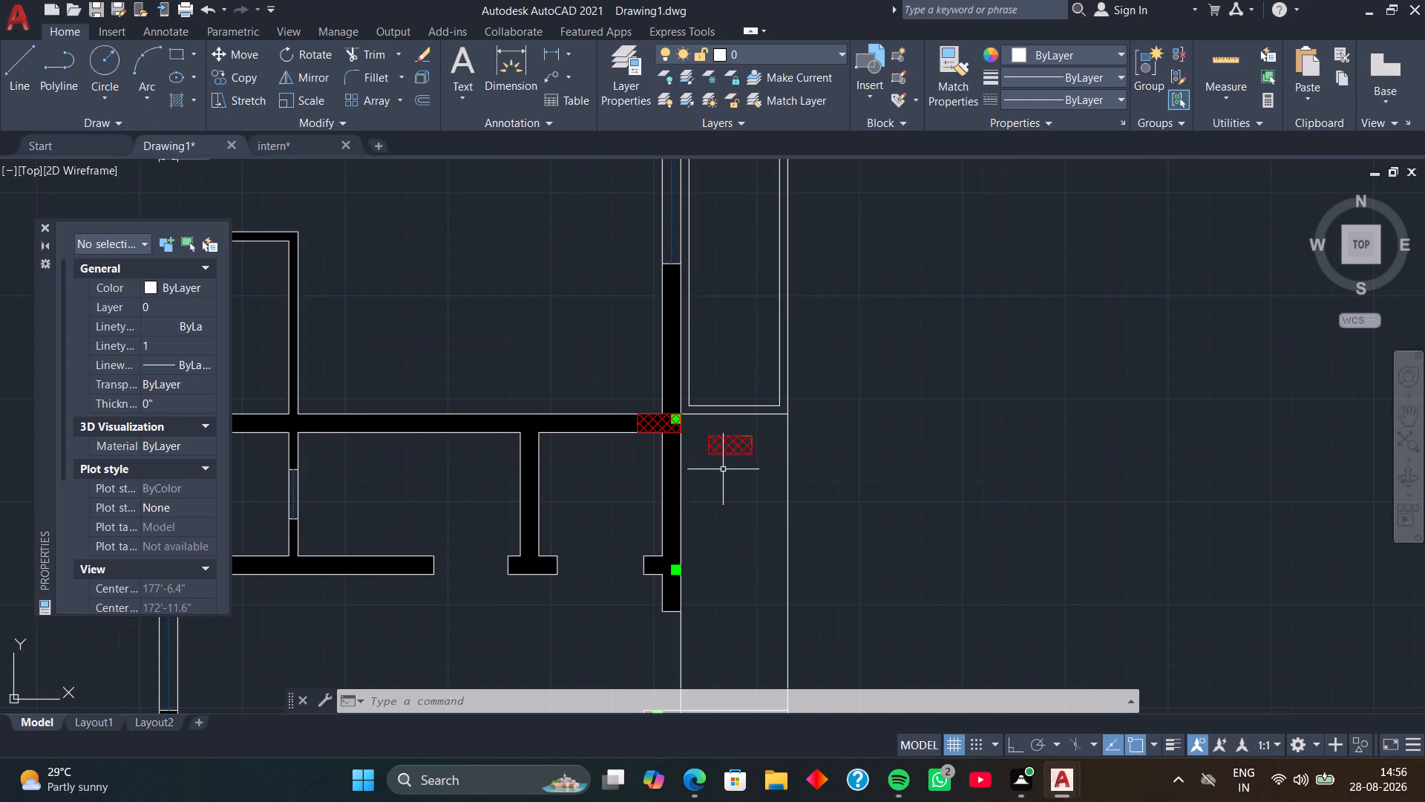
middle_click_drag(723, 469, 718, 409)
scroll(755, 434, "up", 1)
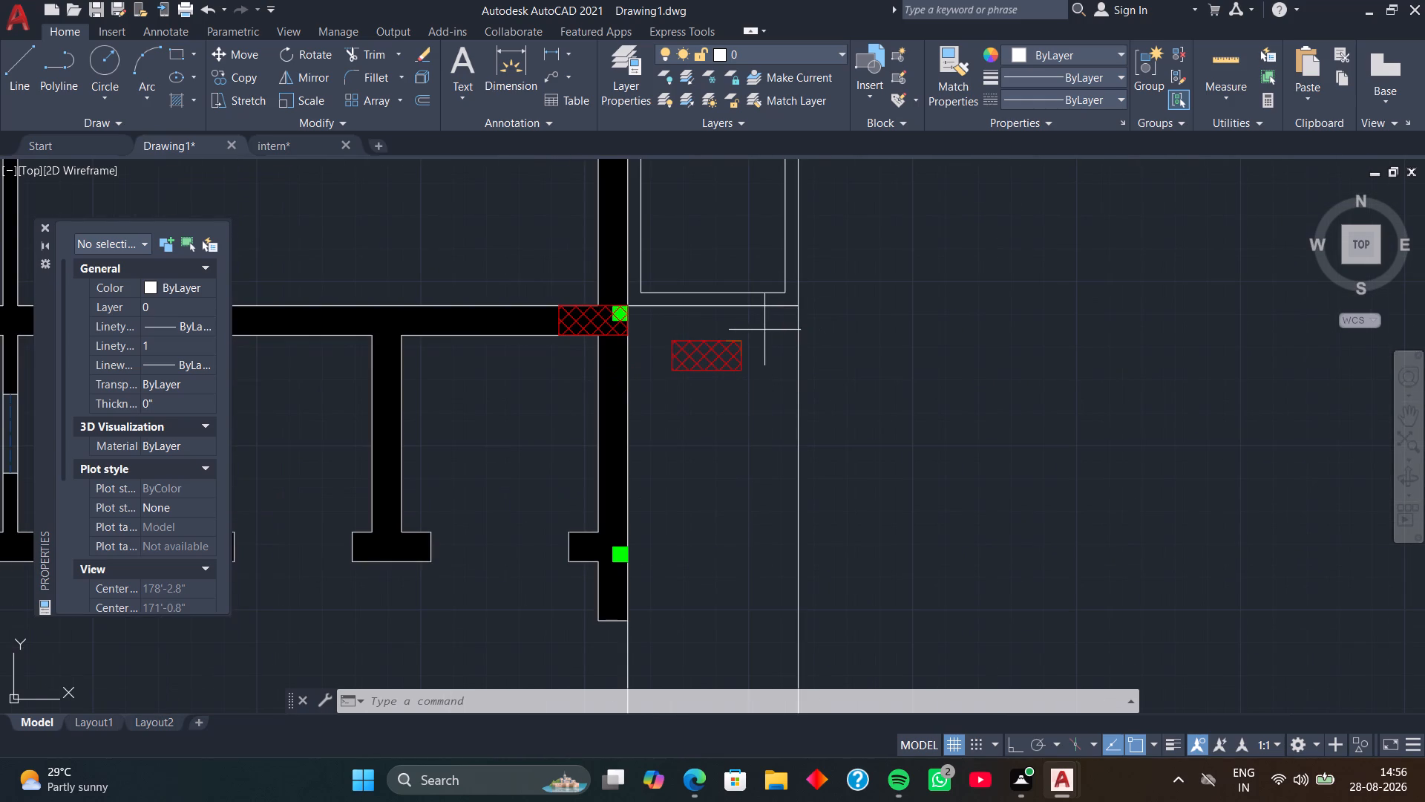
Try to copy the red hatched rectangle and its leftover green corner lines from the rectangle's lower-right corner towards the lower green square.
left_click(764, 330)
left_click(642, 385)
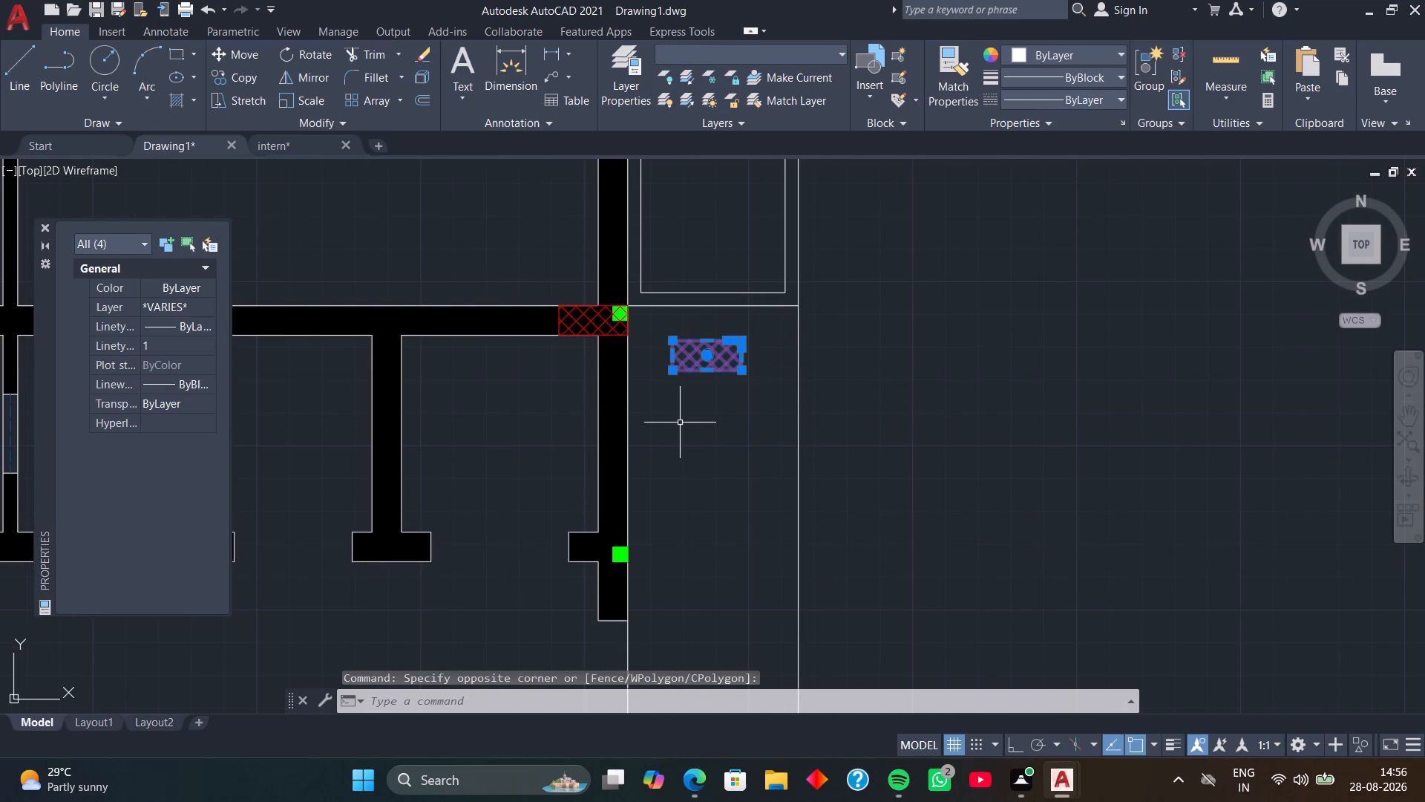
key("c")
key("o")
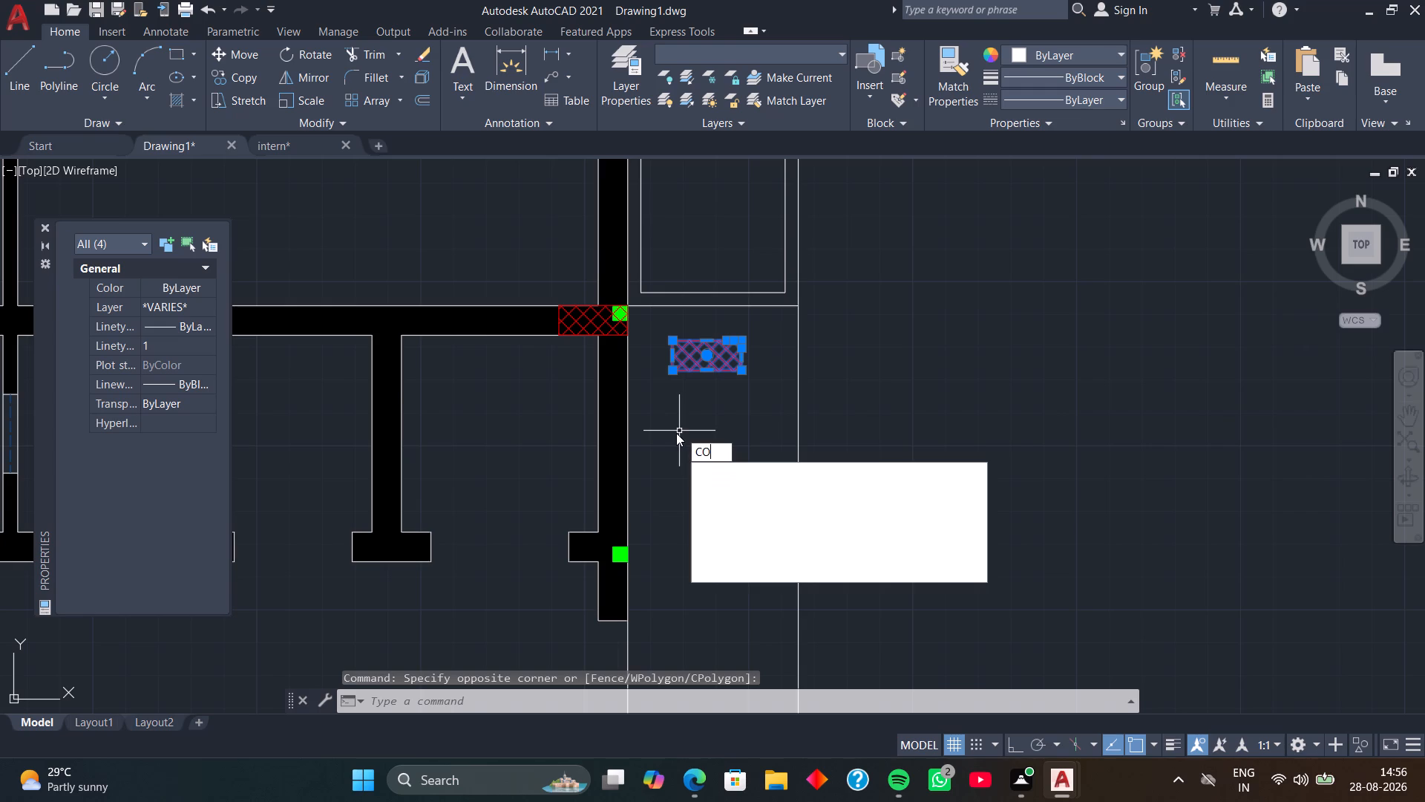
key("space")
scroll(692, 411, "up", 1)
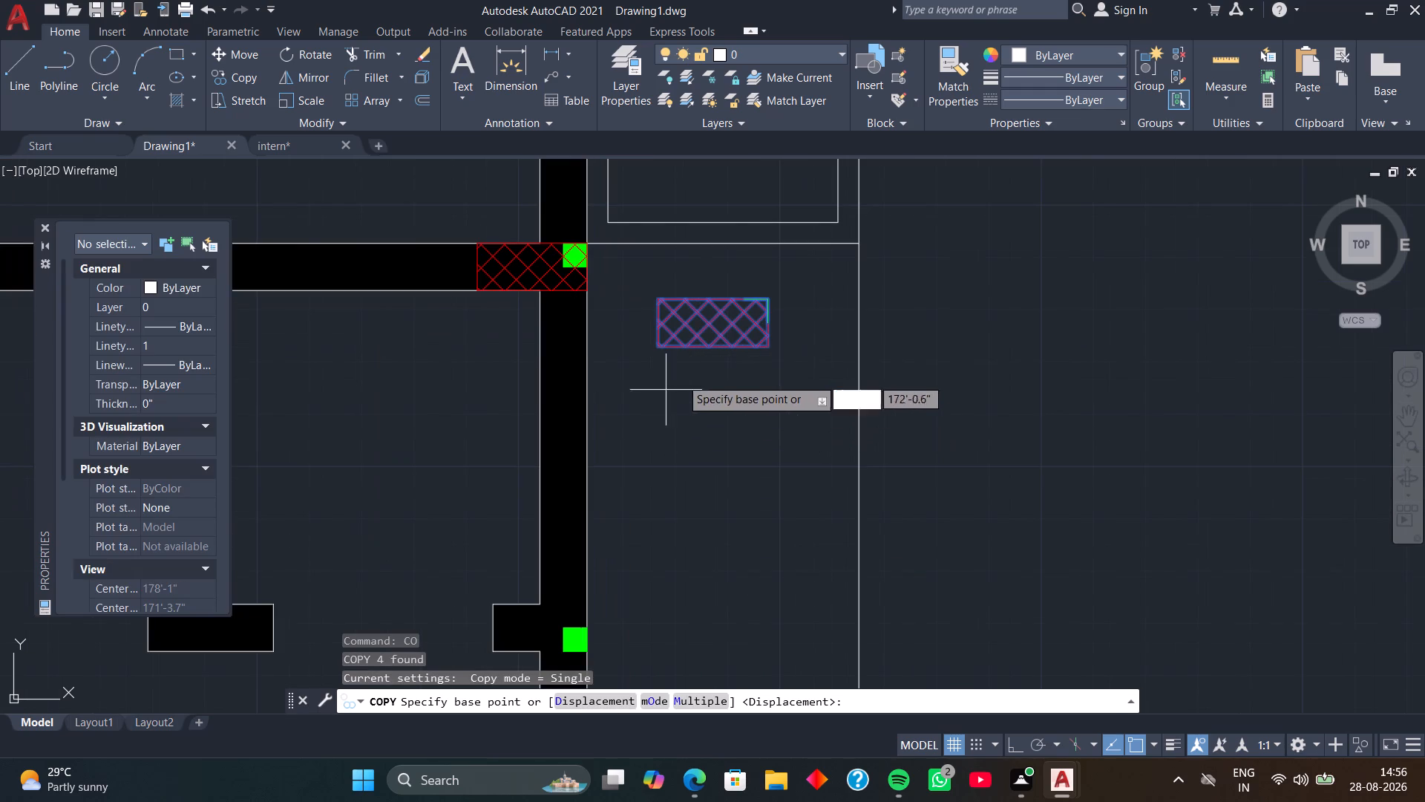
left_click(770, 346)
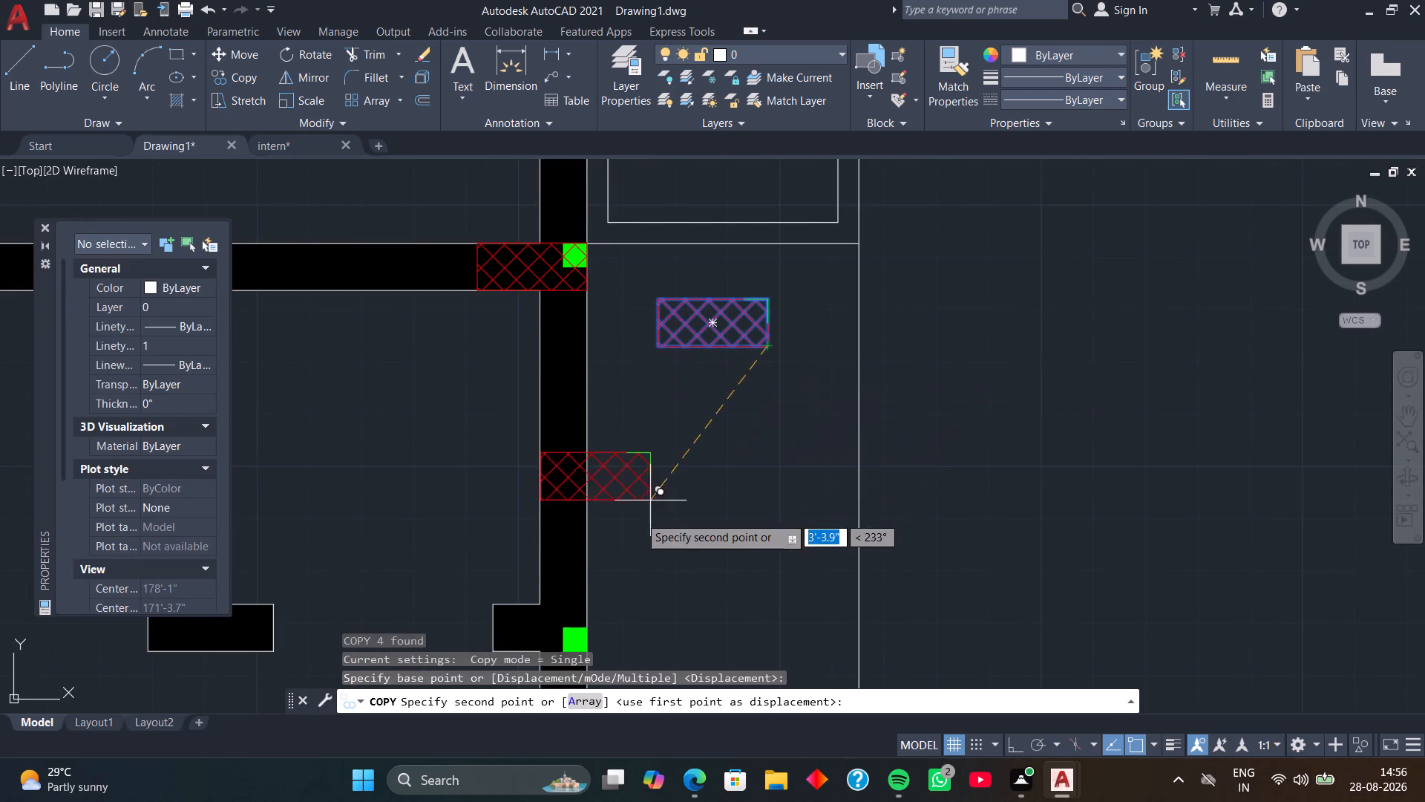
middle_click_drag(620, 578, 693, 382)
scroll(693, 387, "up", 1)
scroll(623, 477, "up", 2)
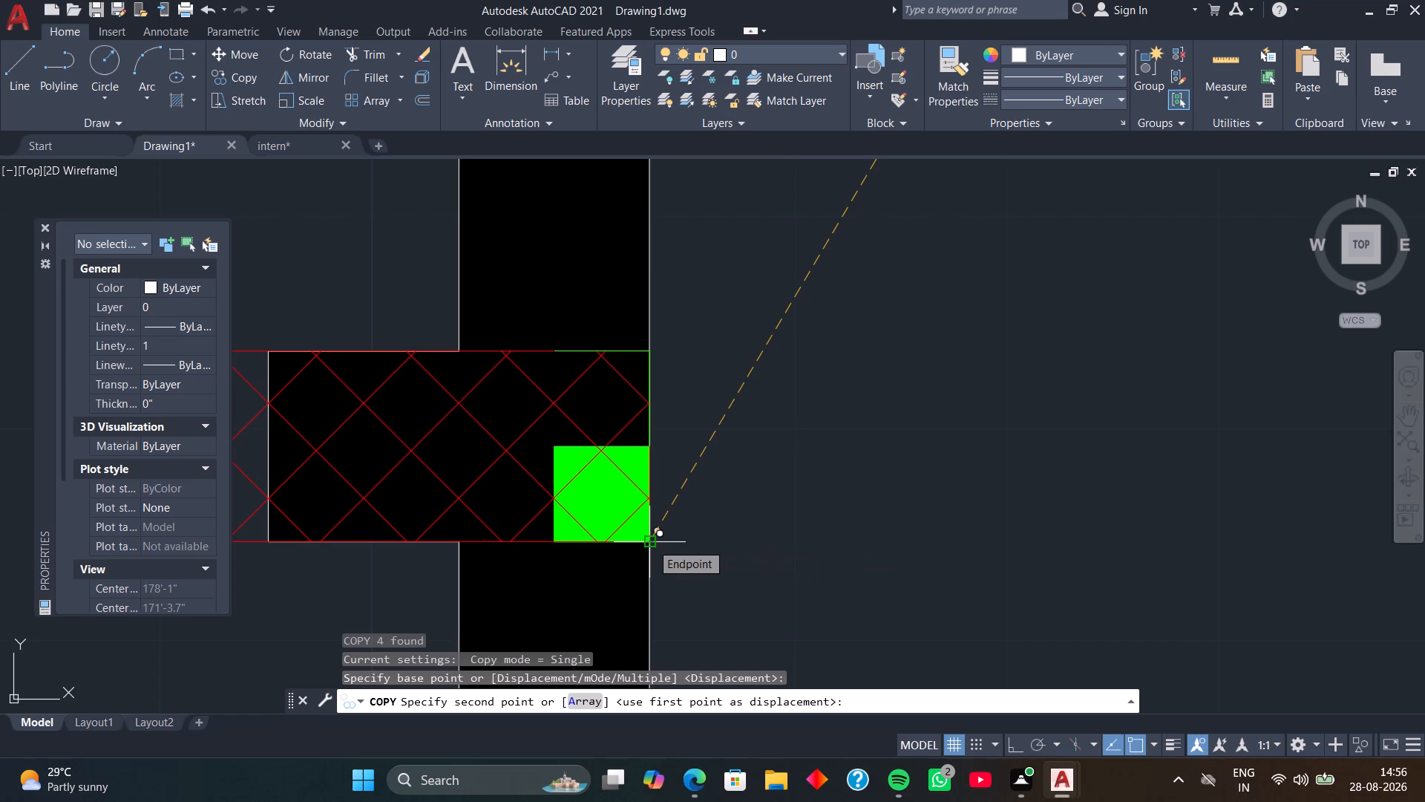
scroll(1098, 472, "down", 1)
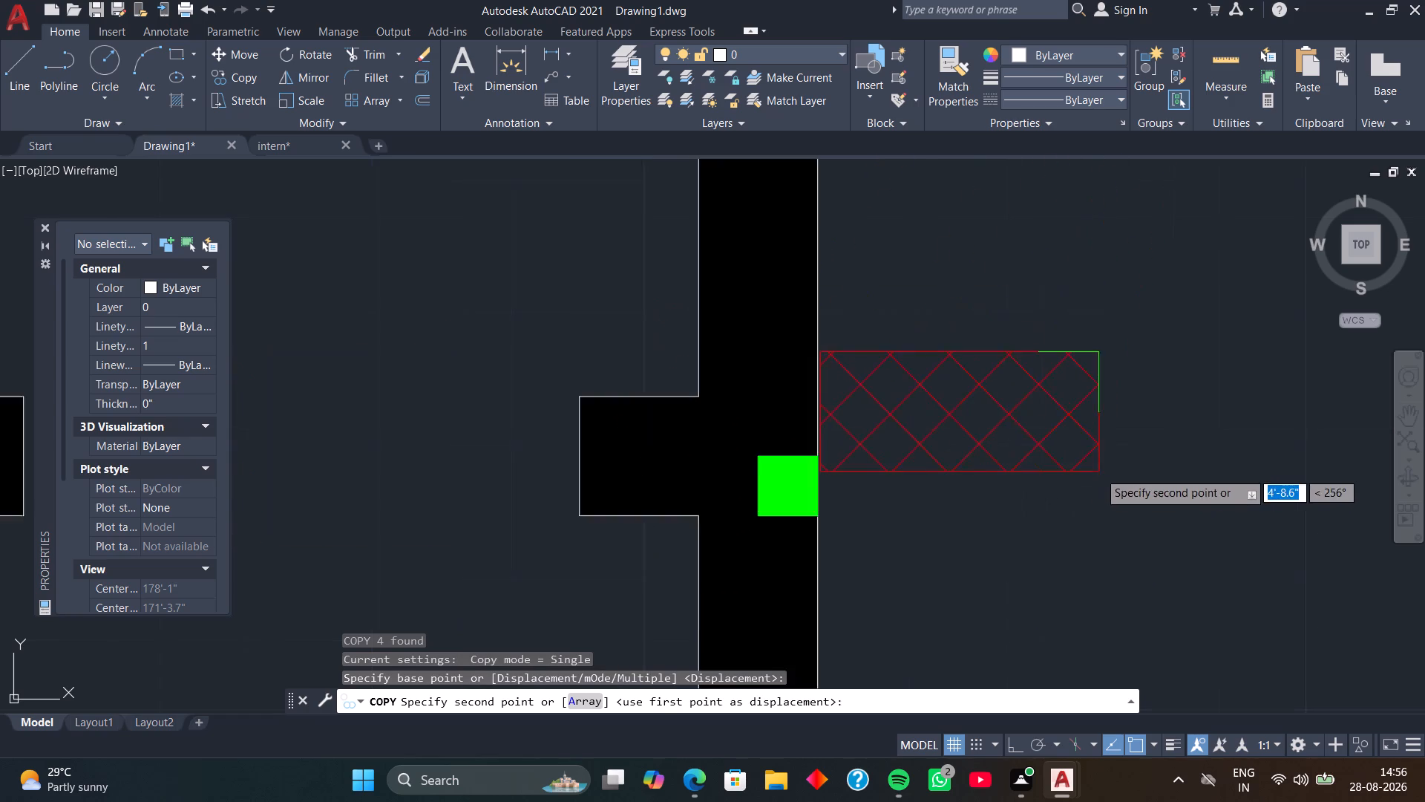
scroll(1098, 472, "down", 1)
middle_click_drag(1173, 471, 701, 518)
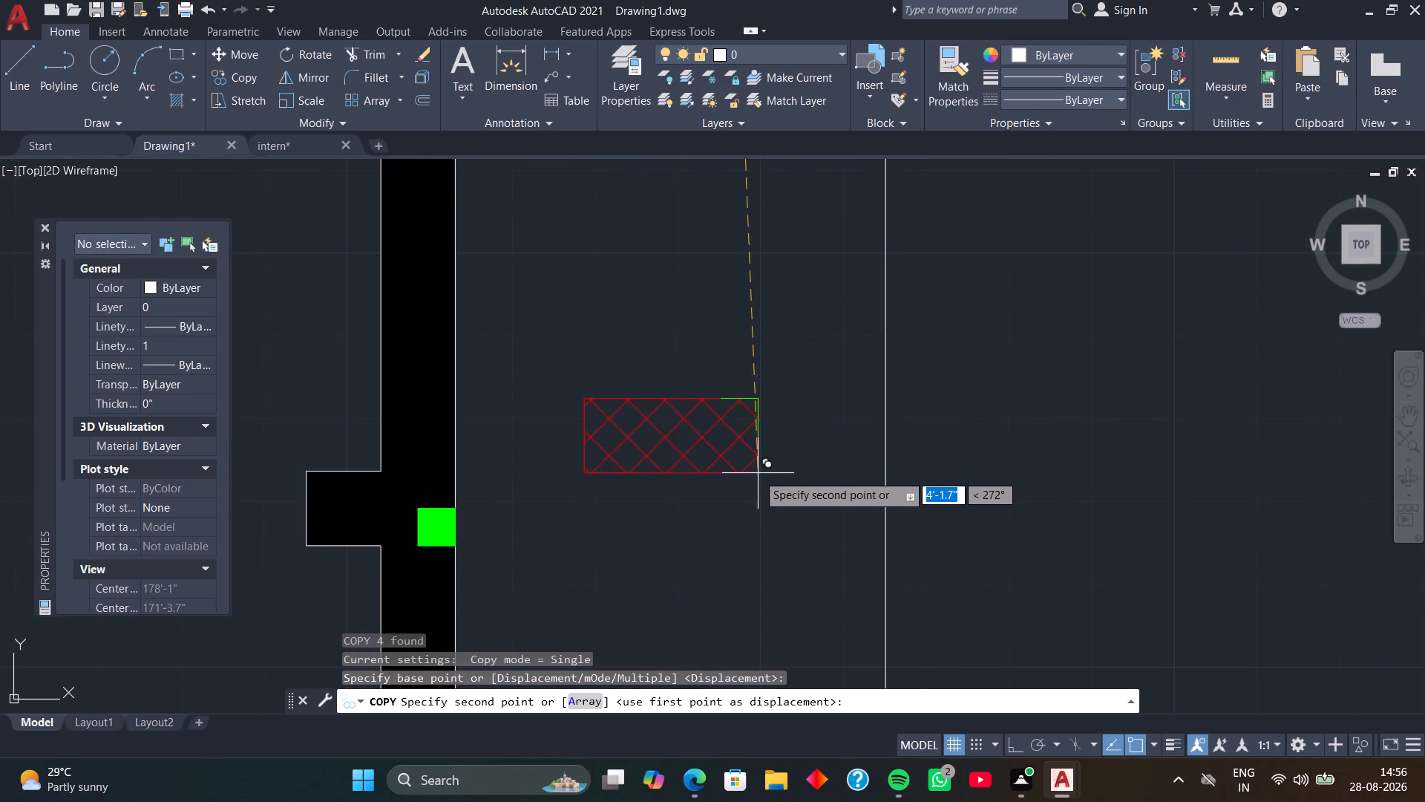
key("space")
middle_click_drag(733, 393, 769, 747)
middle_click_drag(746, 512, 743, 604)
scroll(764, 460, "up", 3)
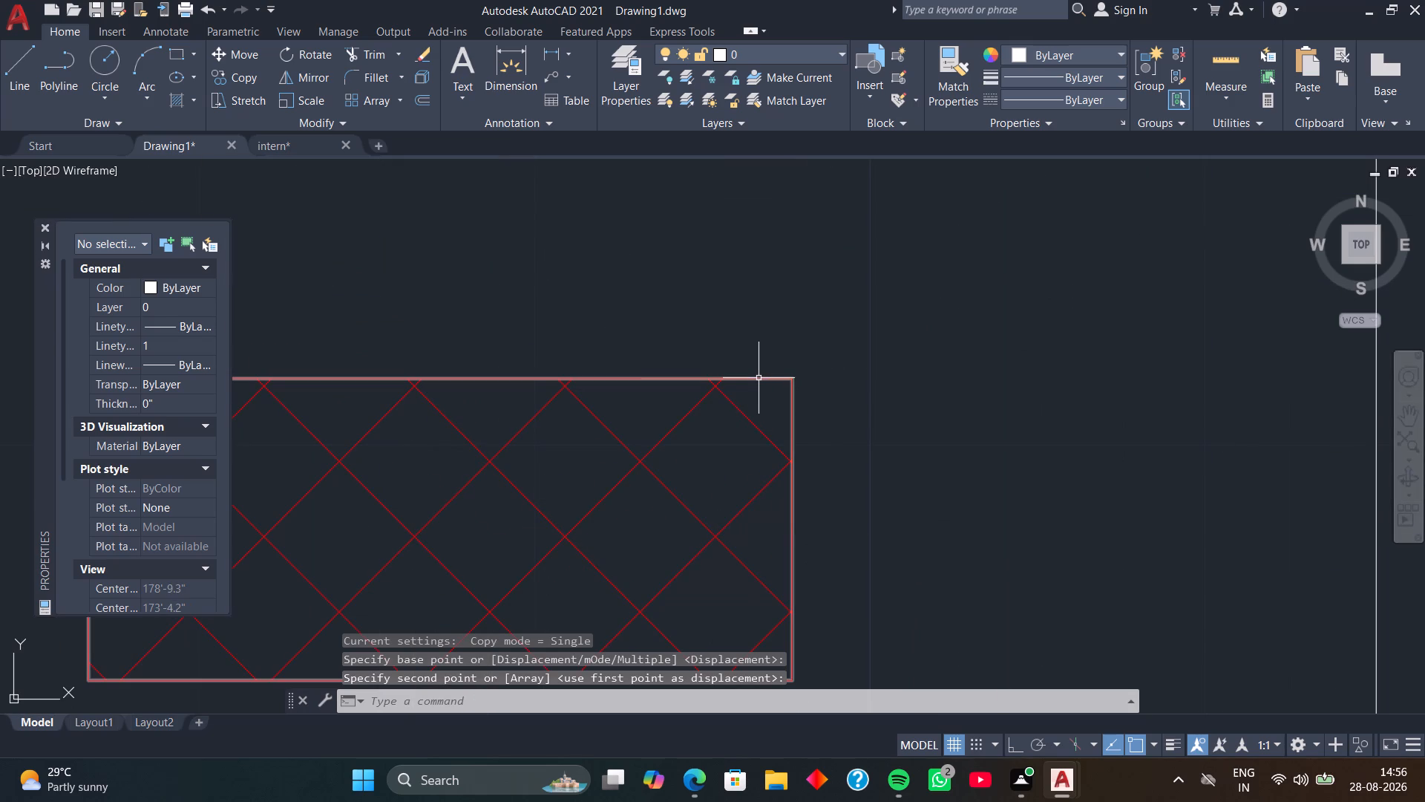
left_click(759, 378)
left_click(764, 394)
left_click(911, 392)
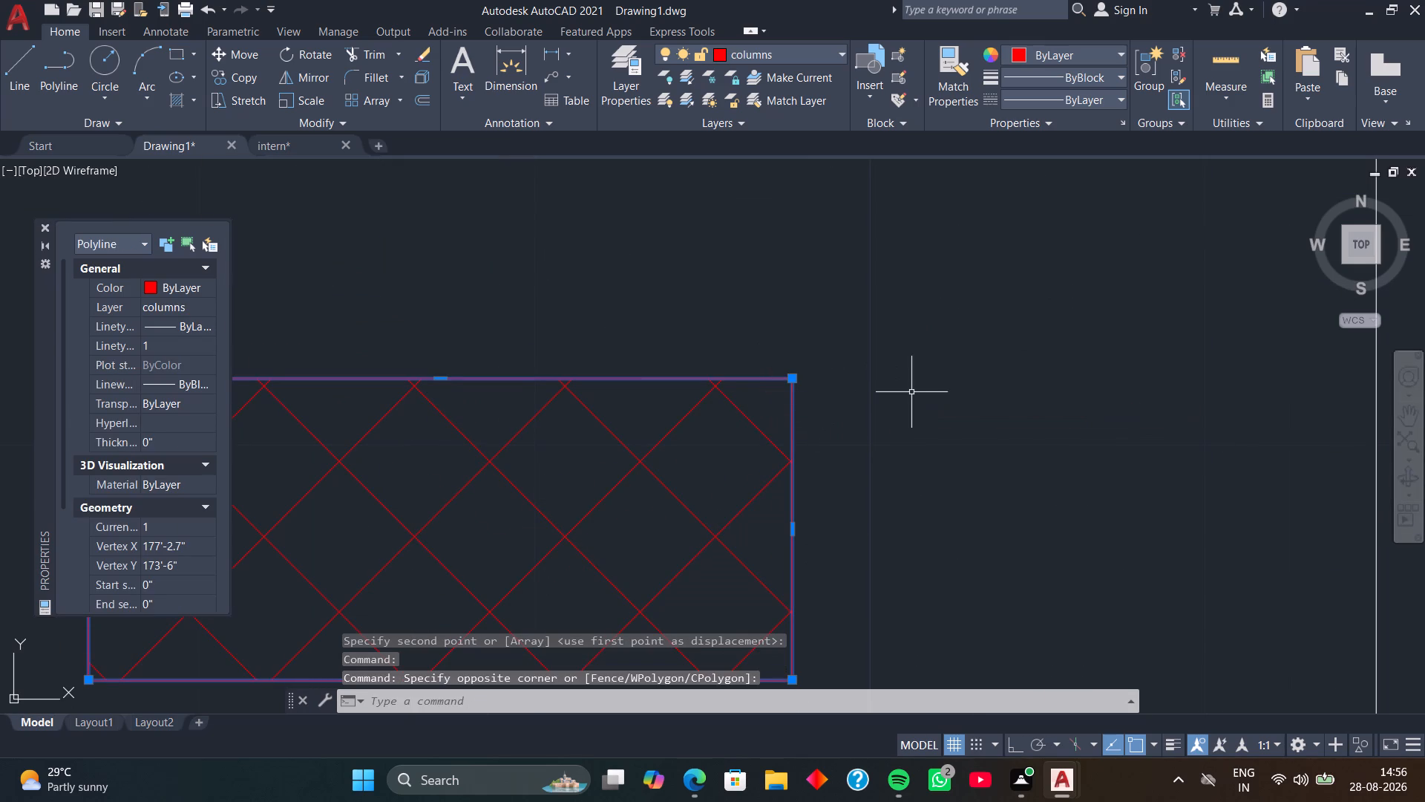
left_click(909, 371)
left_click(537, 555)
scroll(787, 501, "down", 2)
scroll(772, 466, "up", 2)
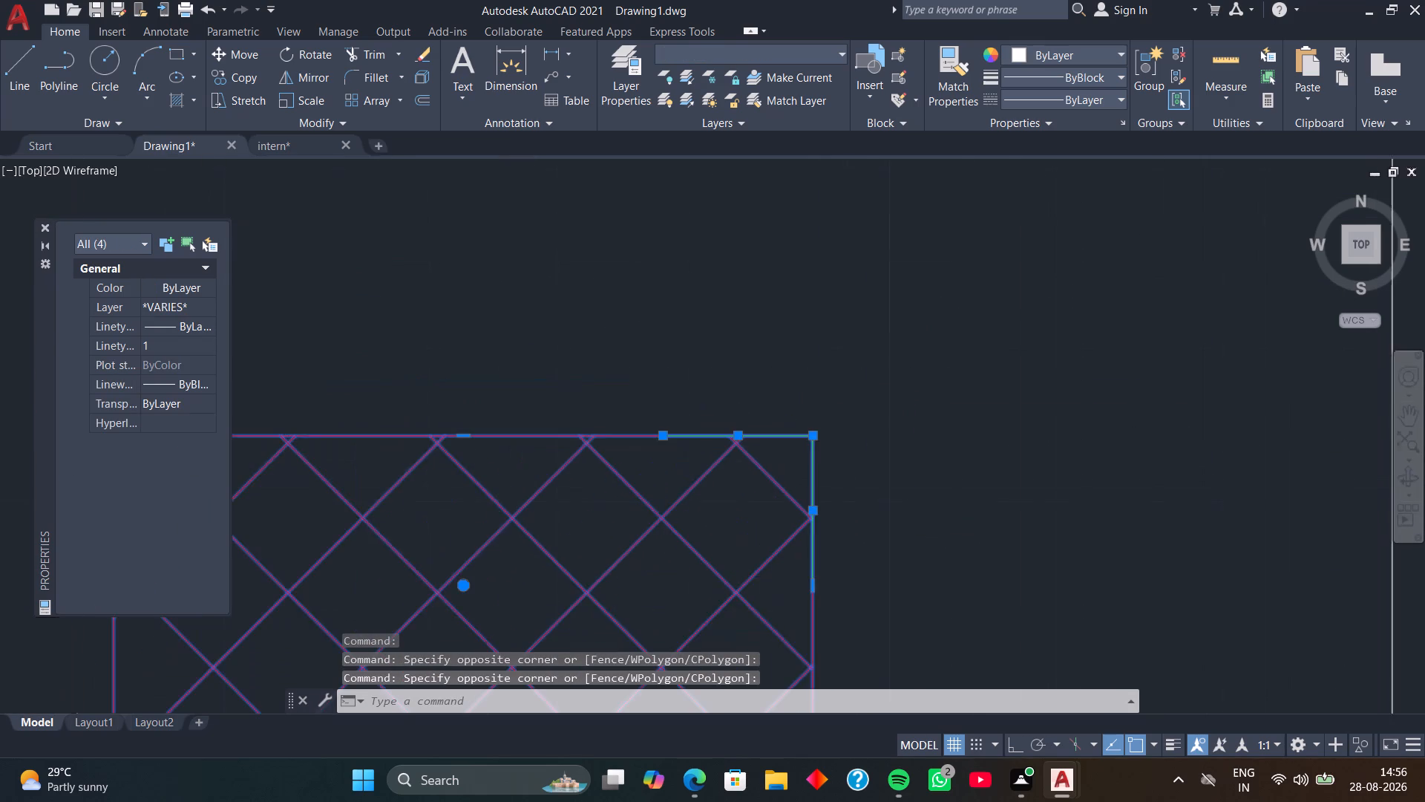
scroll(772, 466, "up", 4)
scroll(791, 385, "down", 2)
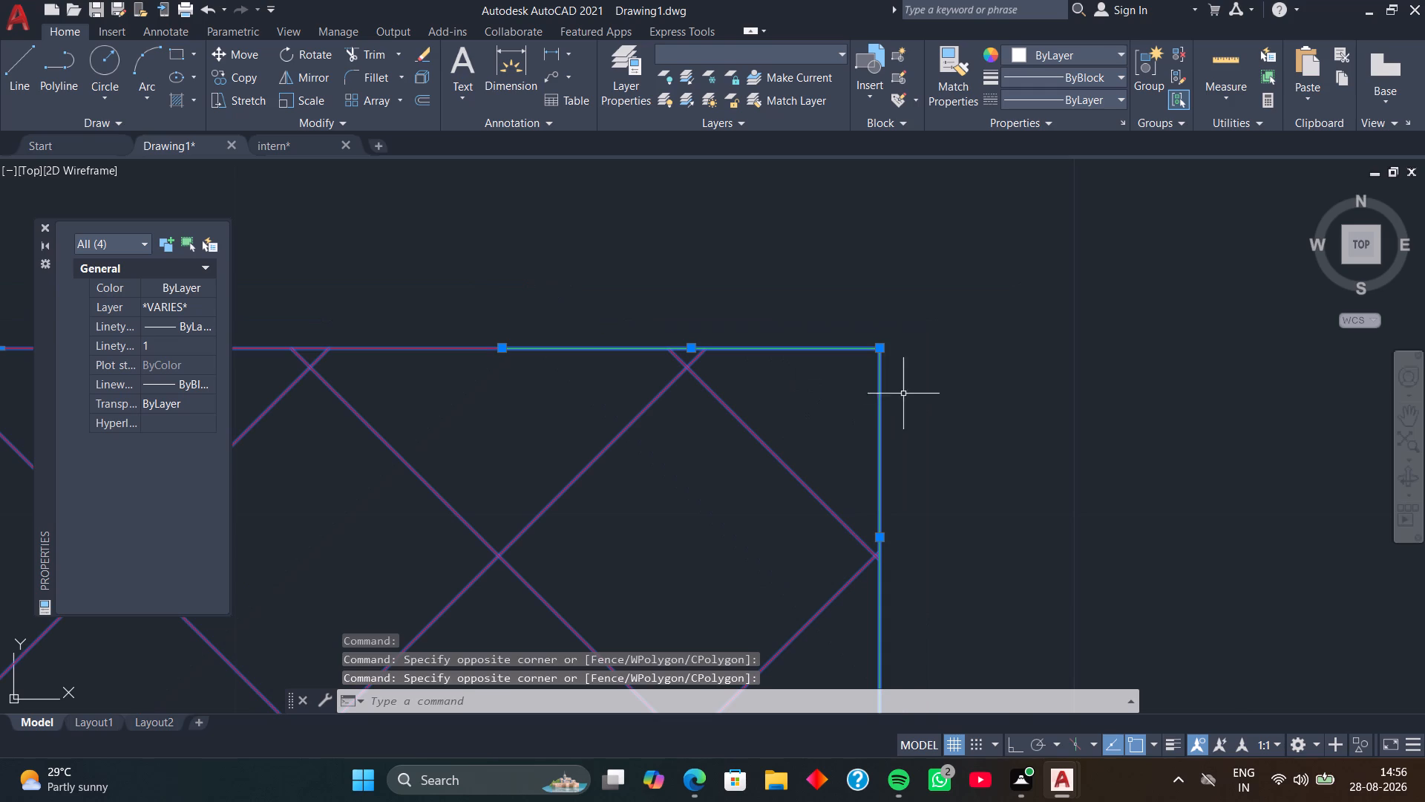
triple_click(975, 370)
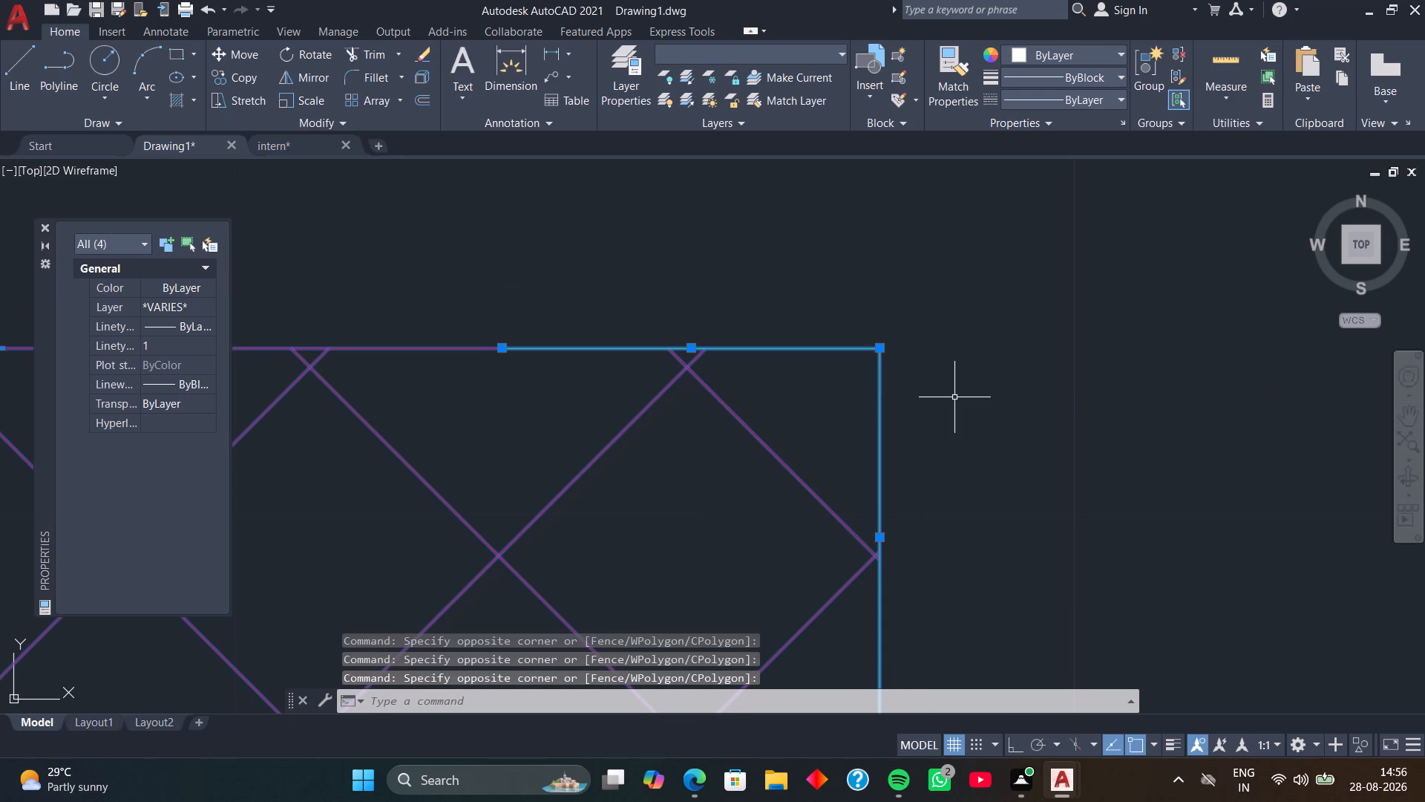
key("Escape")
Move only the red column outline and its hatch straight down, clear of the leftover green corner lines.
left_click(878, 412)
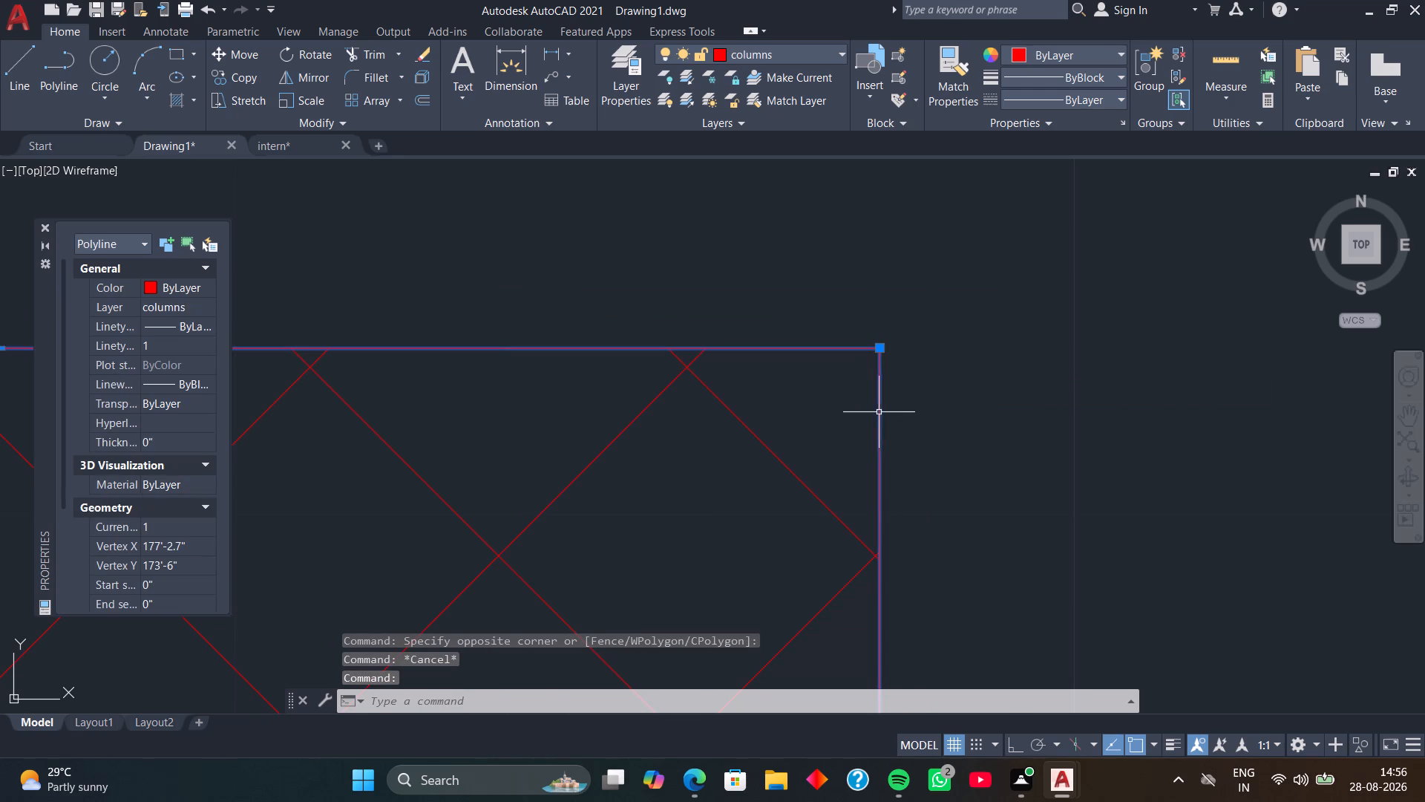
left_click(952, 403)
left_click_drag(946, 421, 935, 447)
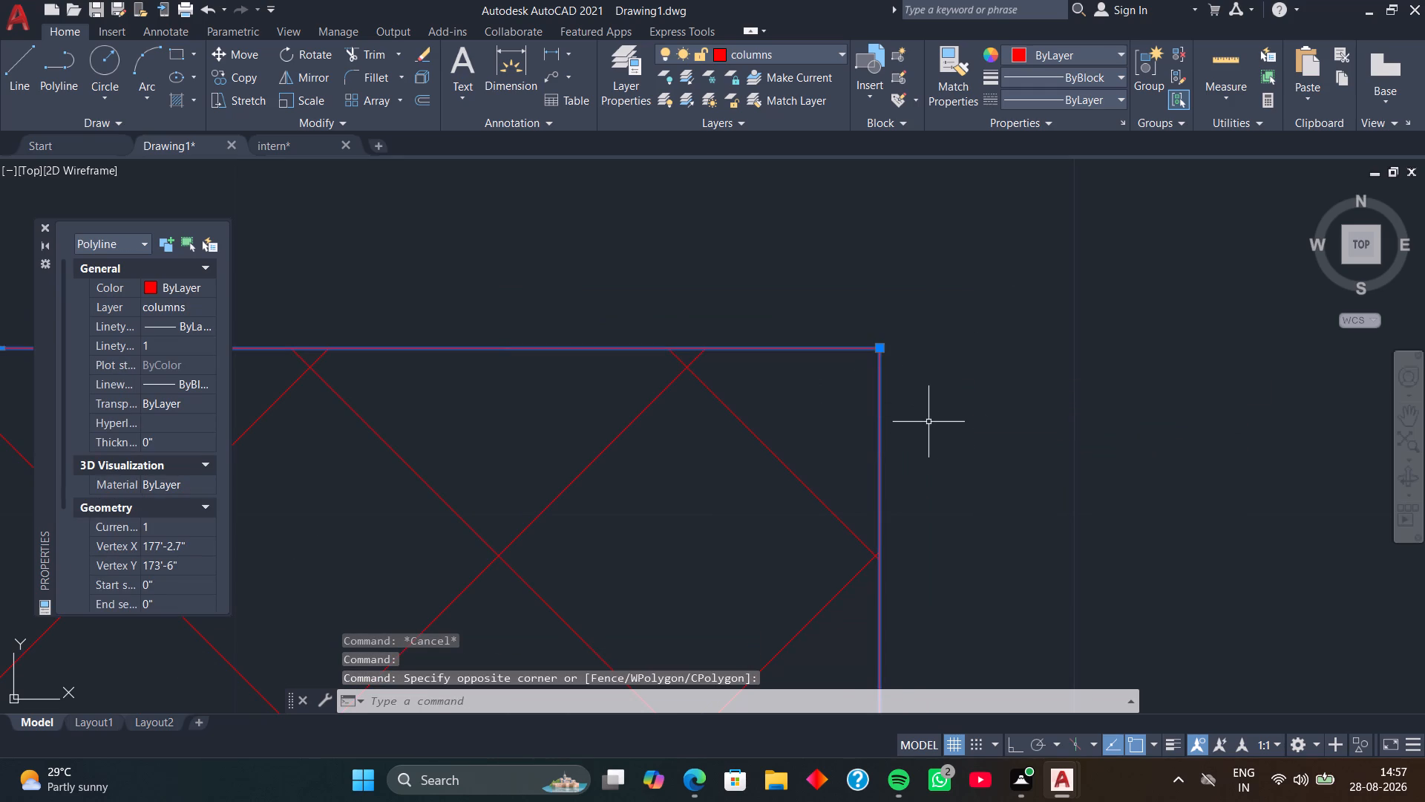
scroll(913, 432, "down", 2)
middle_click_drag(977, 479, 973, 241)
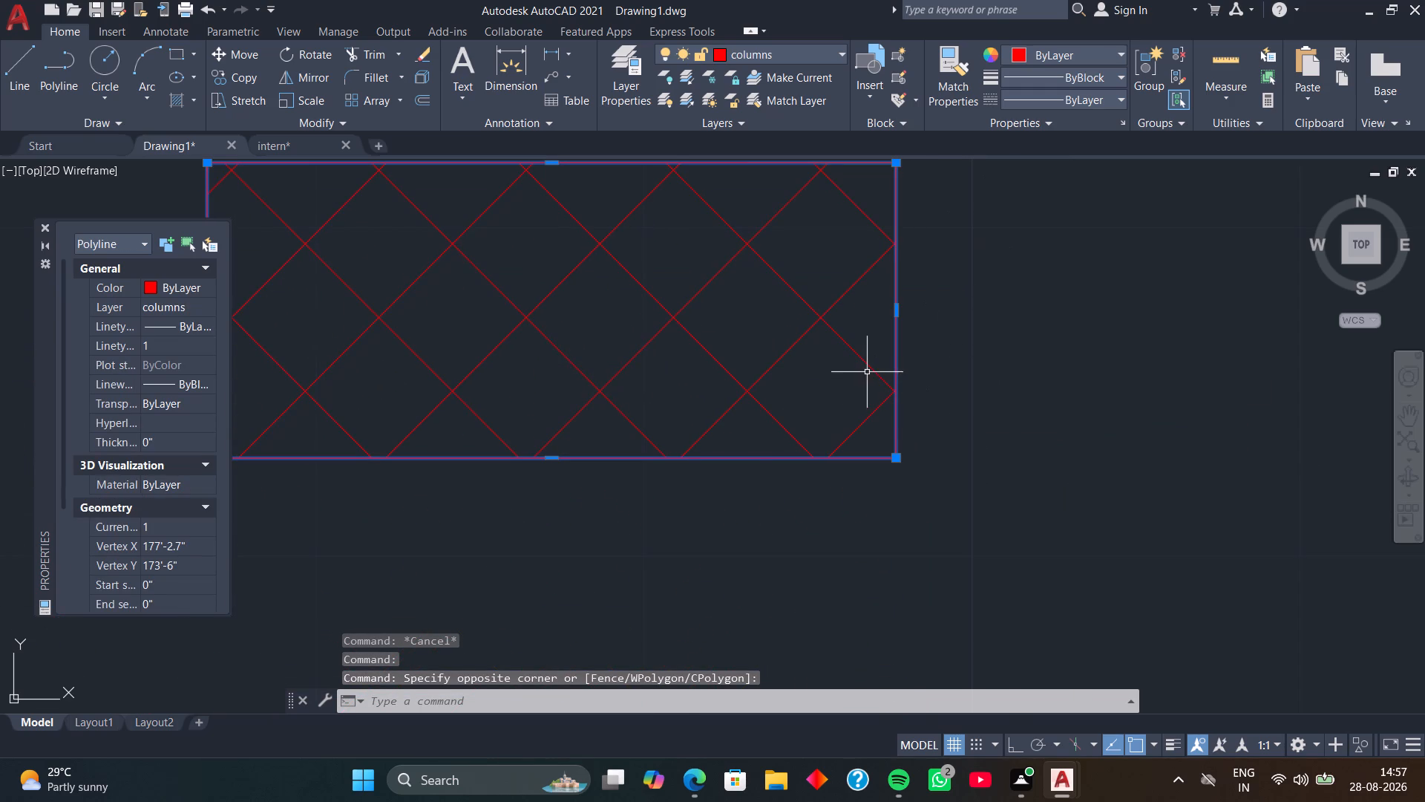
left_click(867, 365)
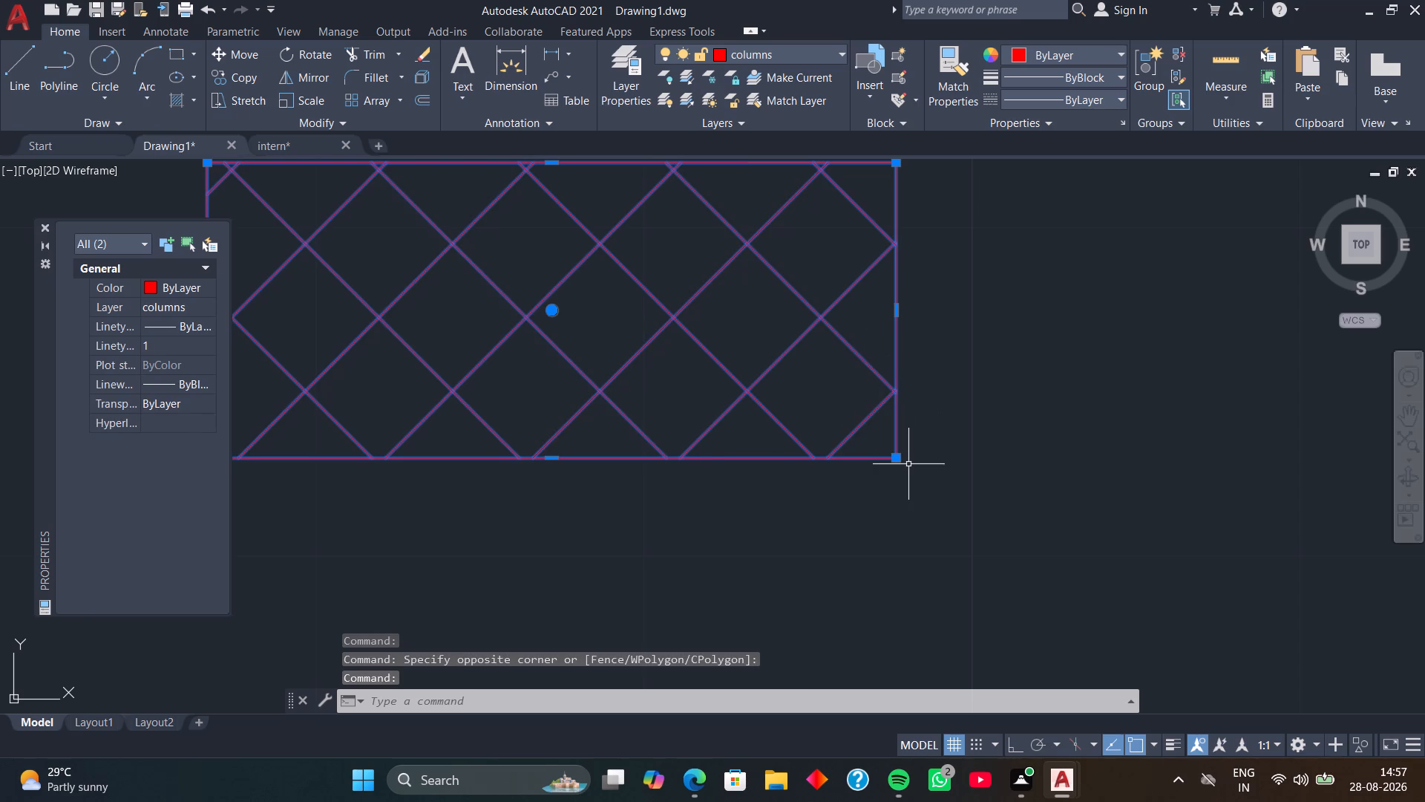
key("m")
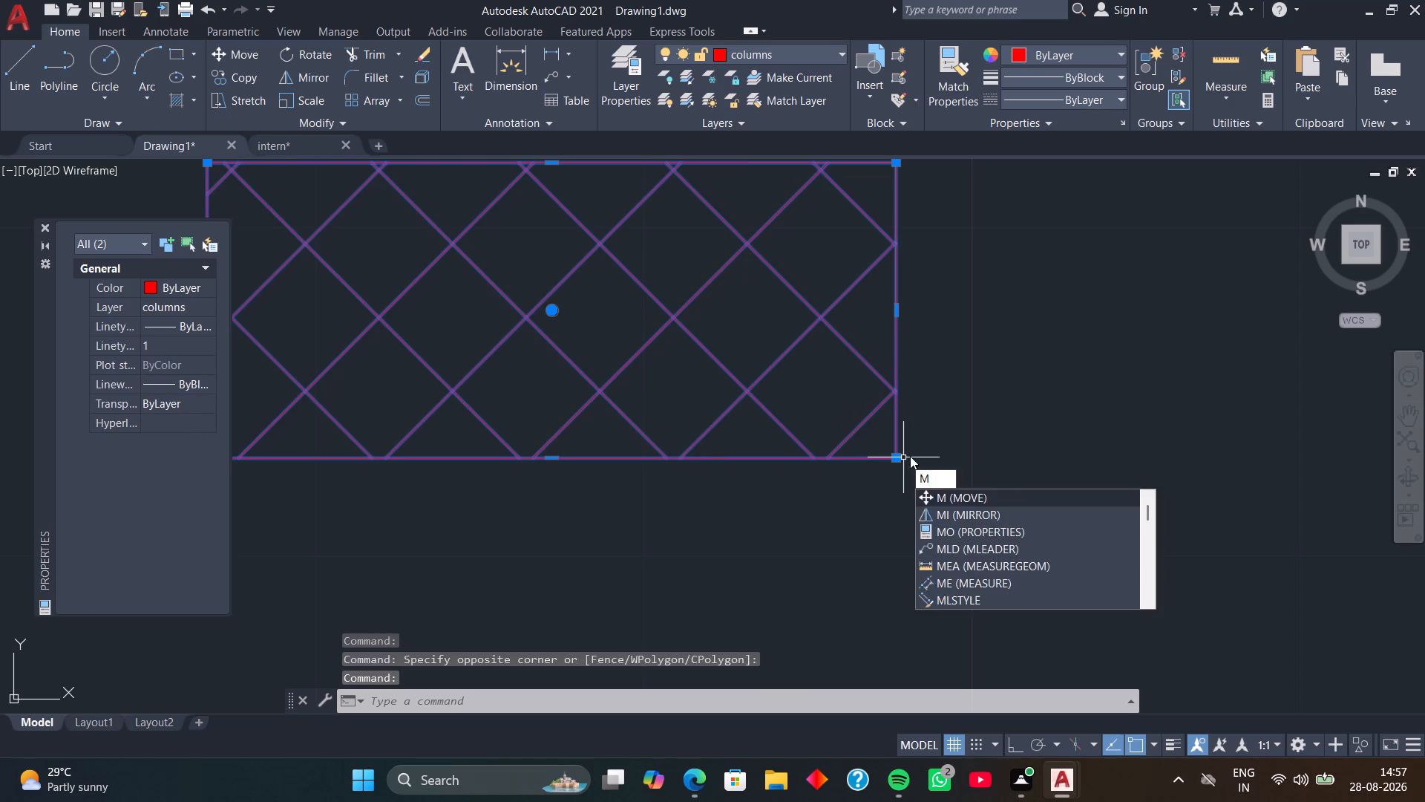
key("space")
left_click(900, 434)
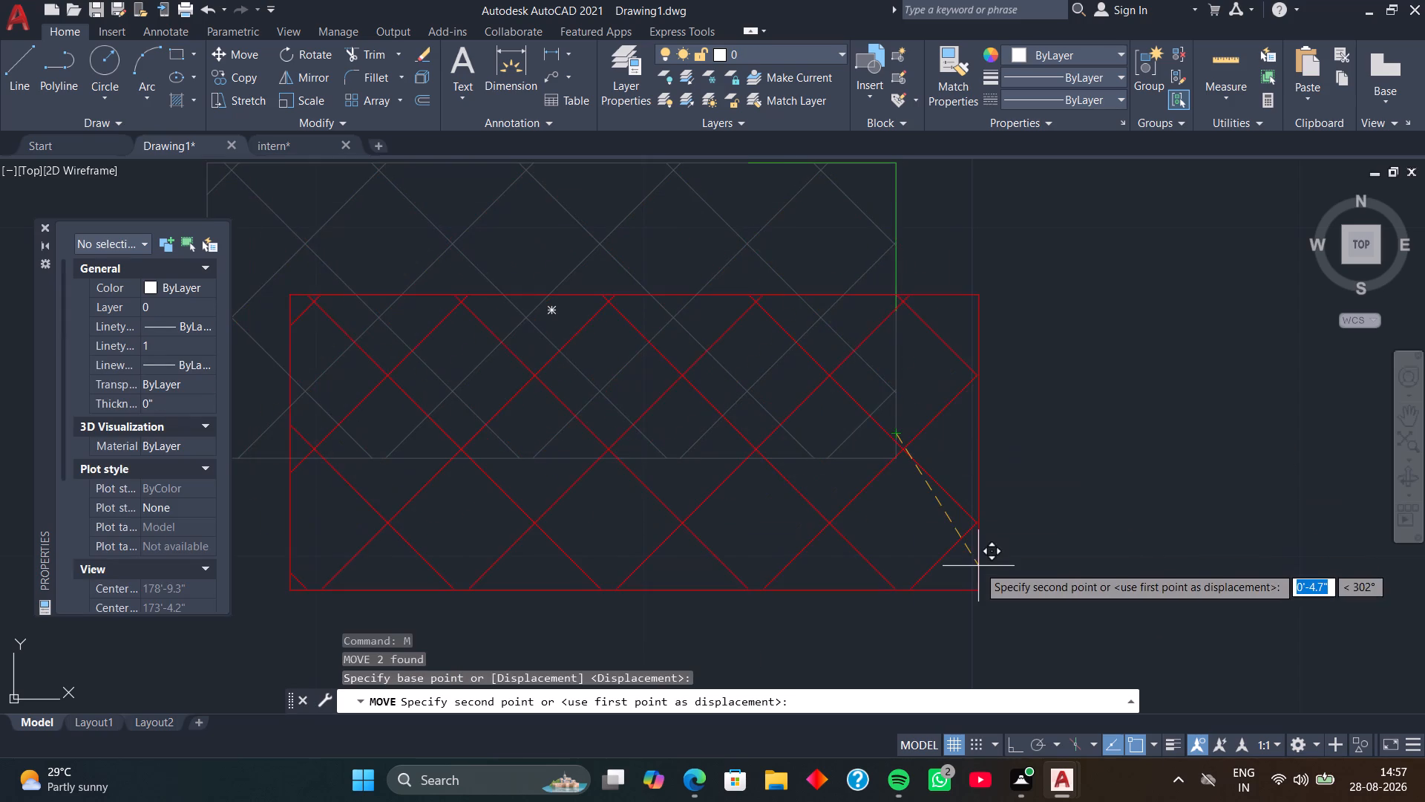
scroll(983, 604, "down", 2)
middle_click_drag(986, 606, 986, 244)
left_click(919, 488)
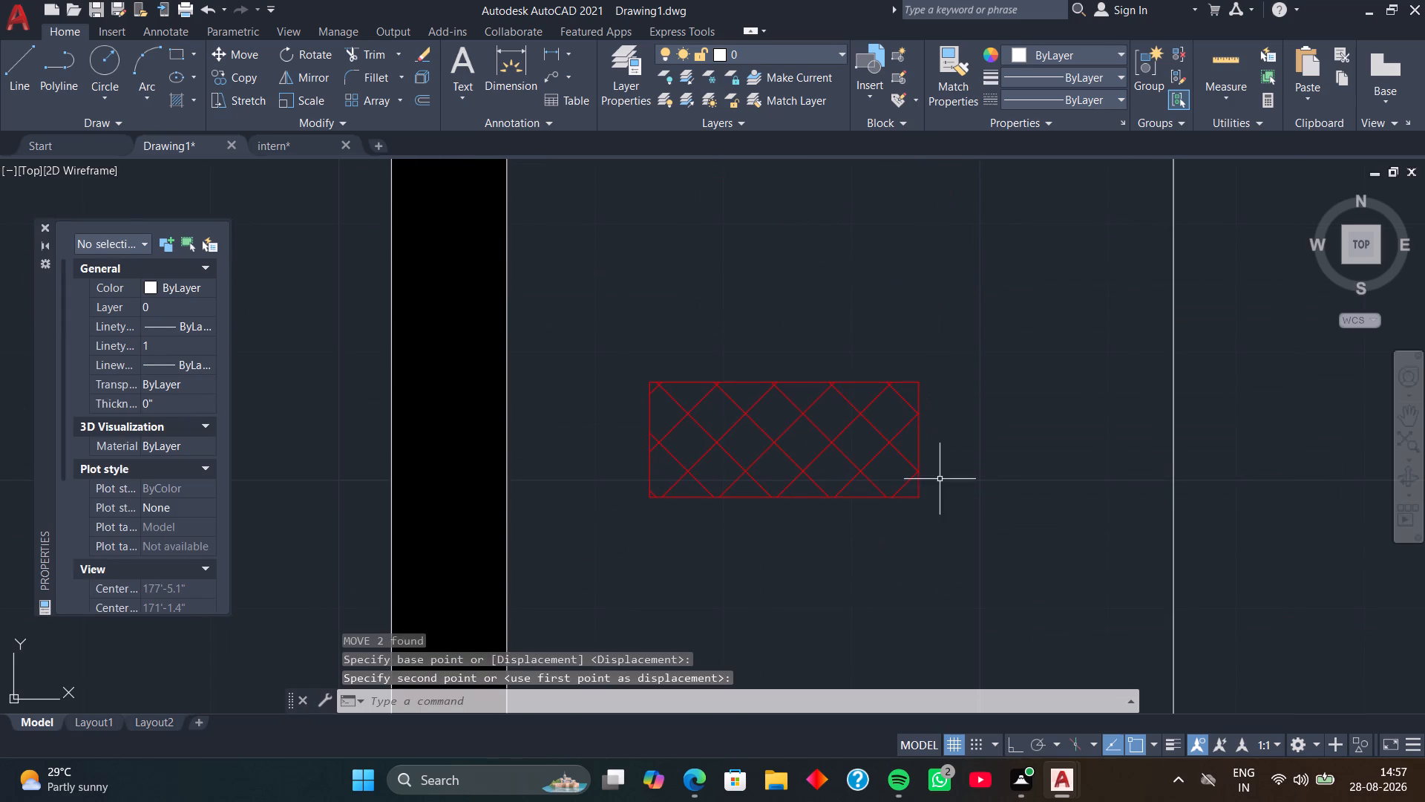
Rotate the red hatched column a quarter turn clockwise about its lower-right corner with Ortho on, making it upright.
scroll(977, 470, "down", 1)
middle_click_drag(976, 472, 972, 405)
left_click_drag(974, 279, 983, 359)
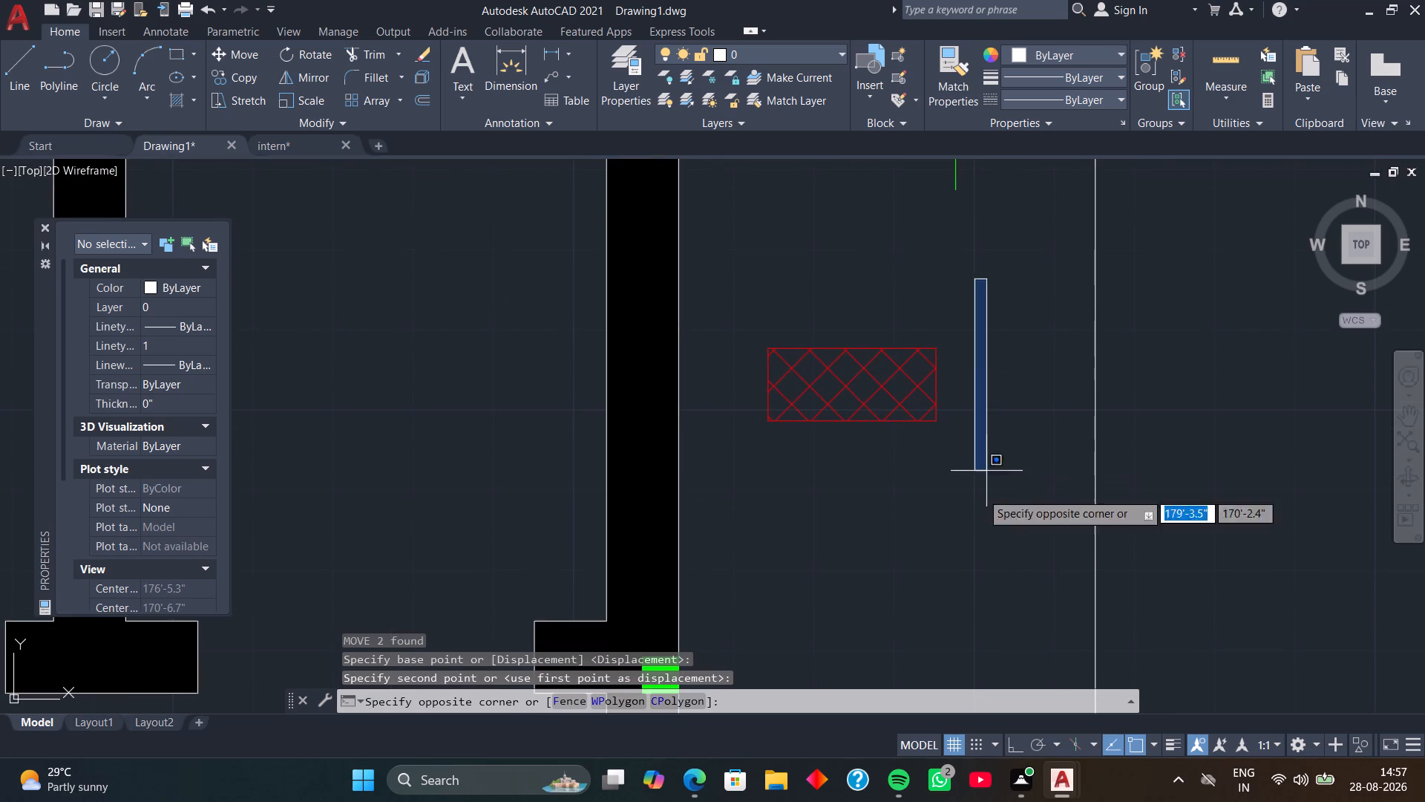
left_click(728, 492)
key("r")
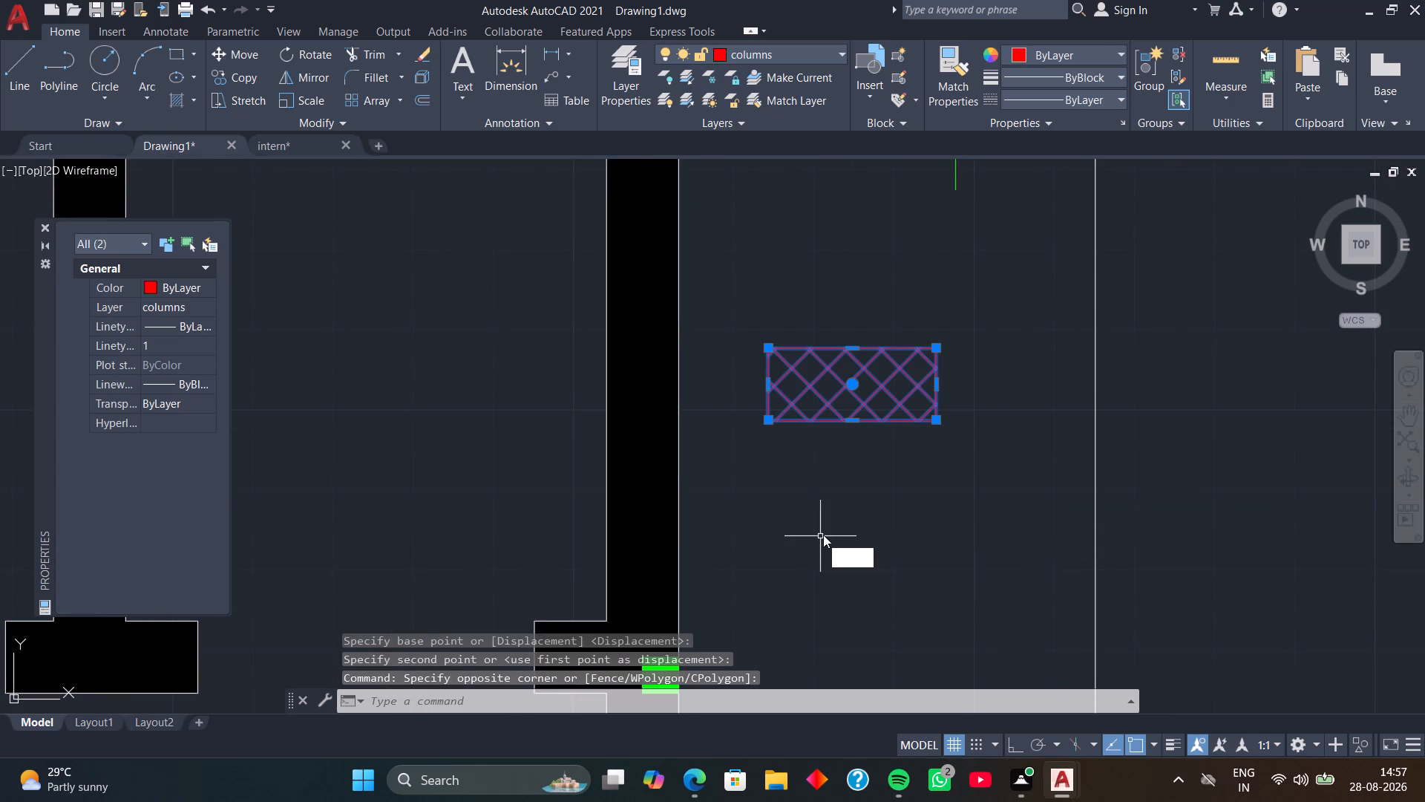
type("O")
key("space")
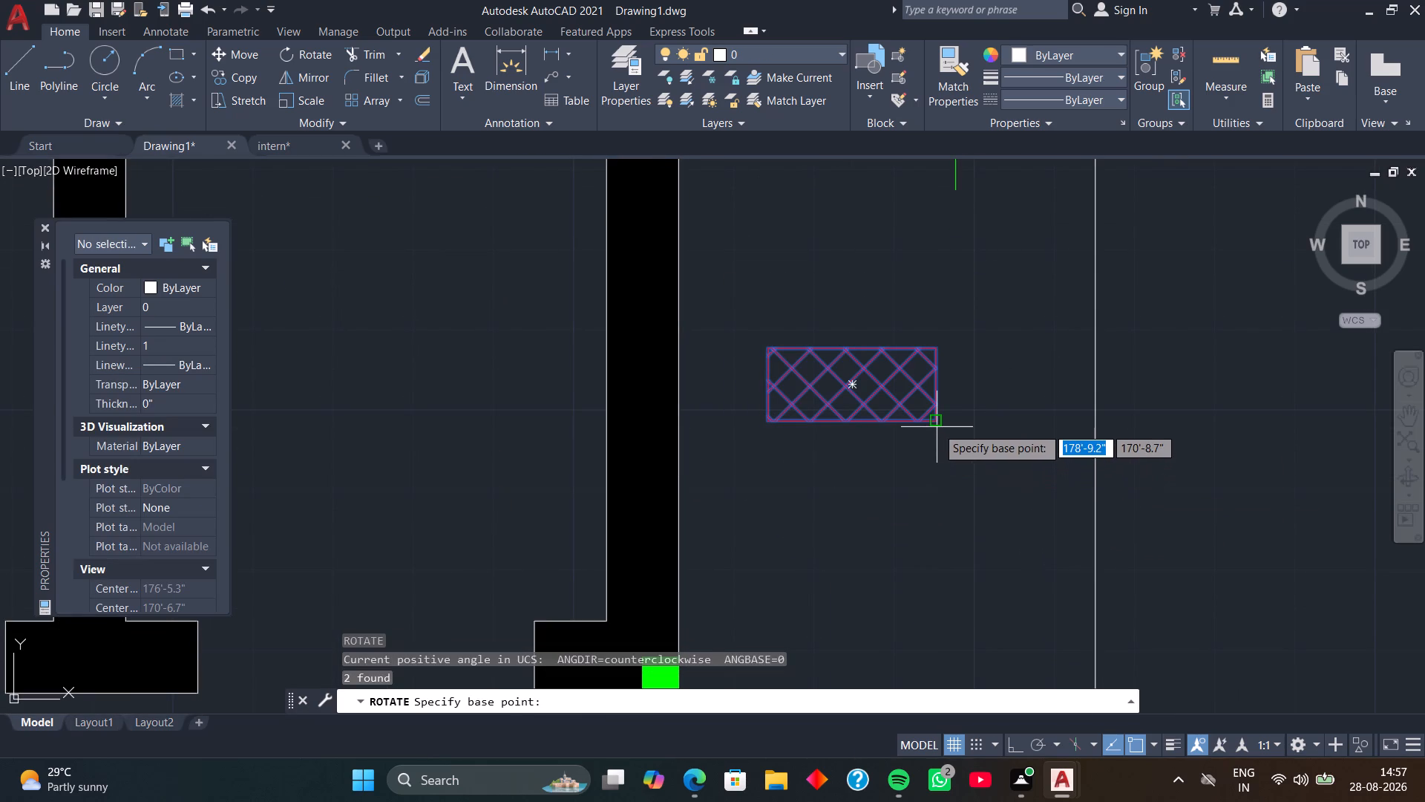
left_click(935, 422)
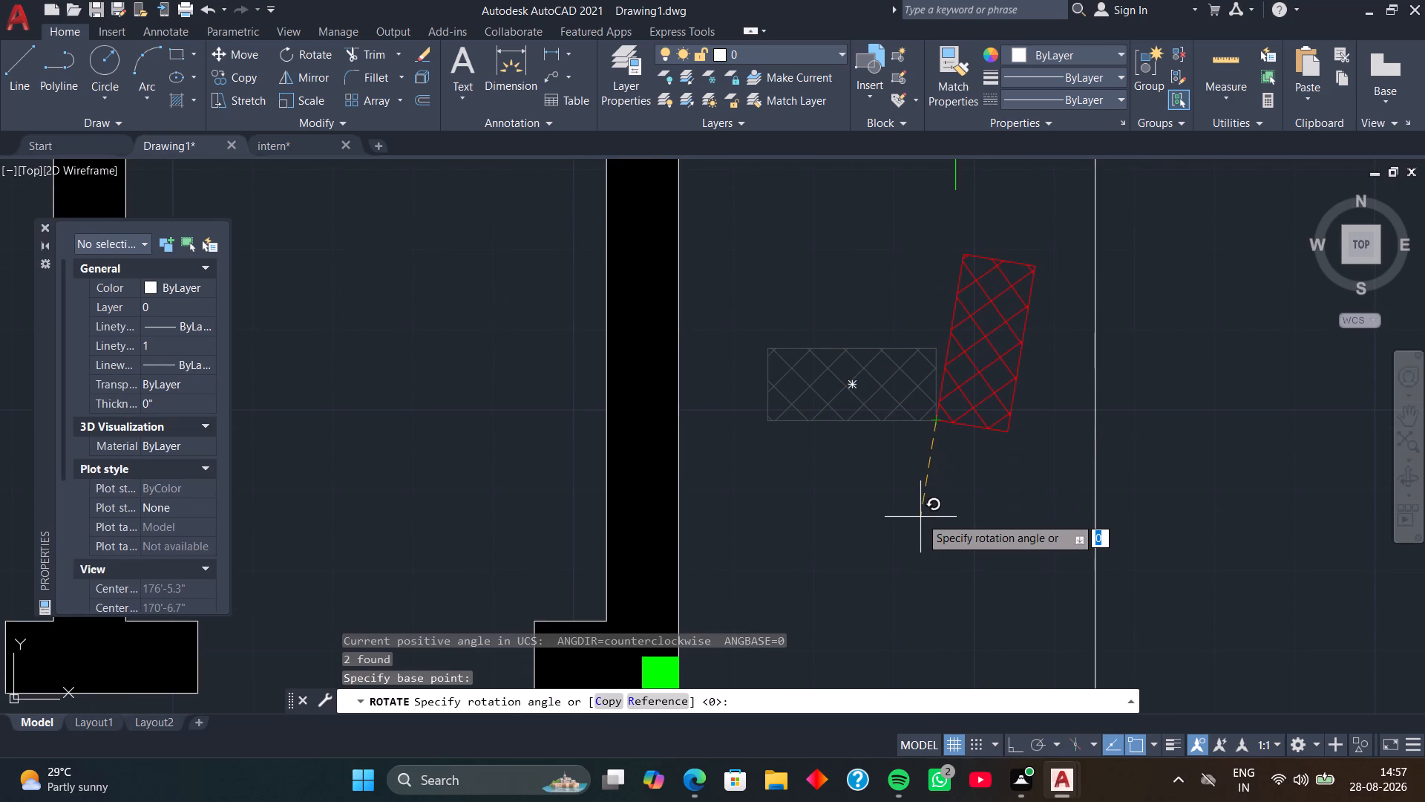
key("F8")
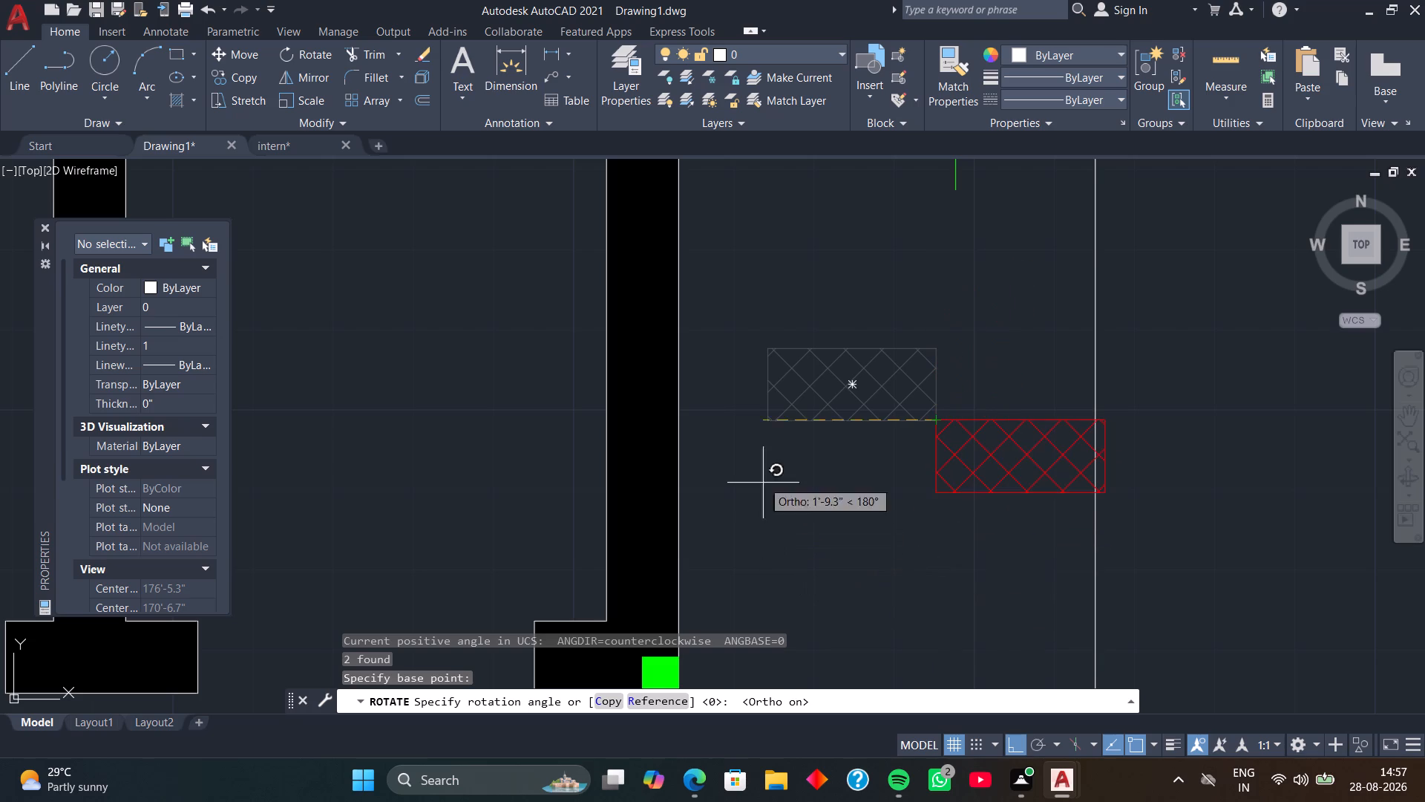
left_click(909, 621)
Copy the upright red hatched column with its hatch, using the Multiple option.
scroll(934, 546, "down", 3)
middle_click_drag(934, 546, 918, 506)
scroll(946, 444, "up", 1)
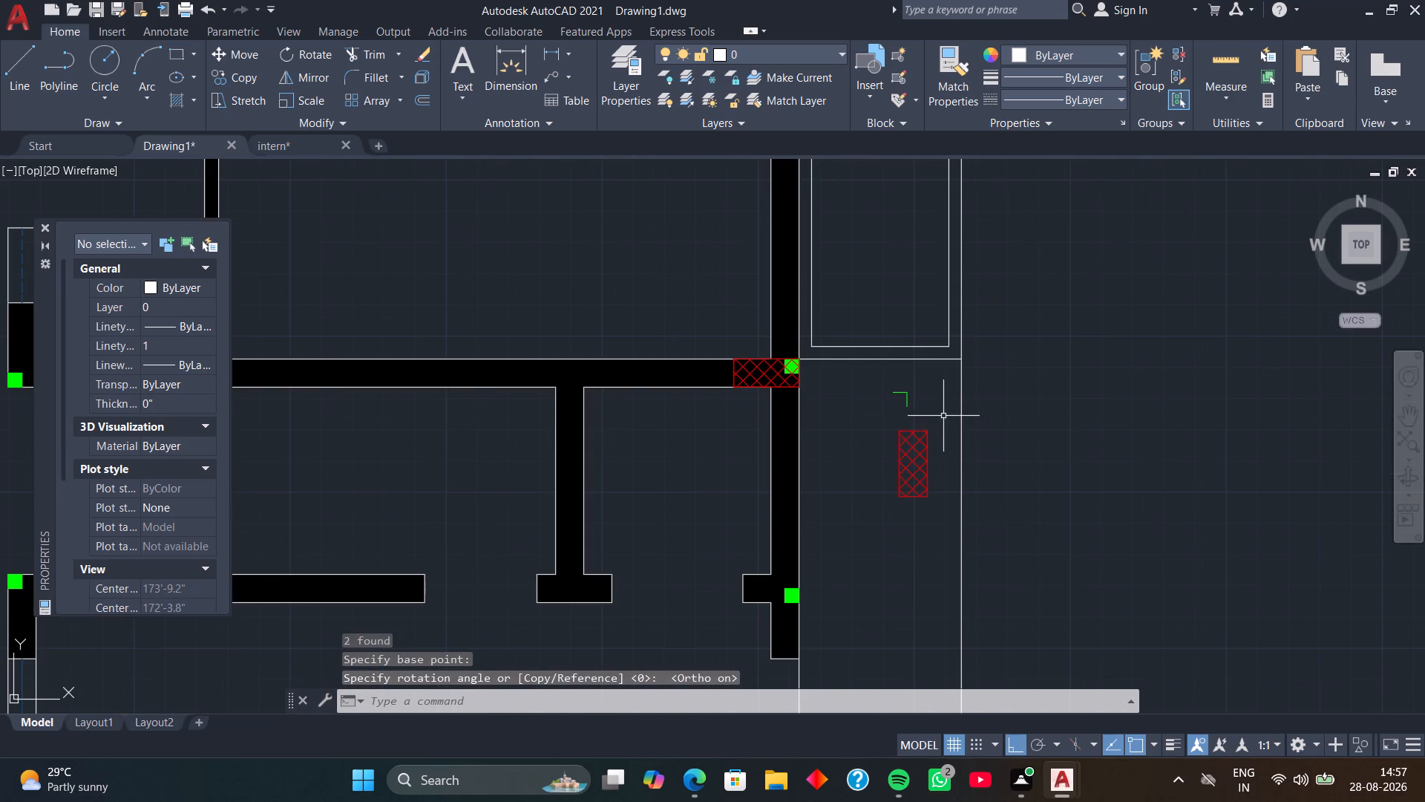
left_click(944, 416)
left_click(882, 521)
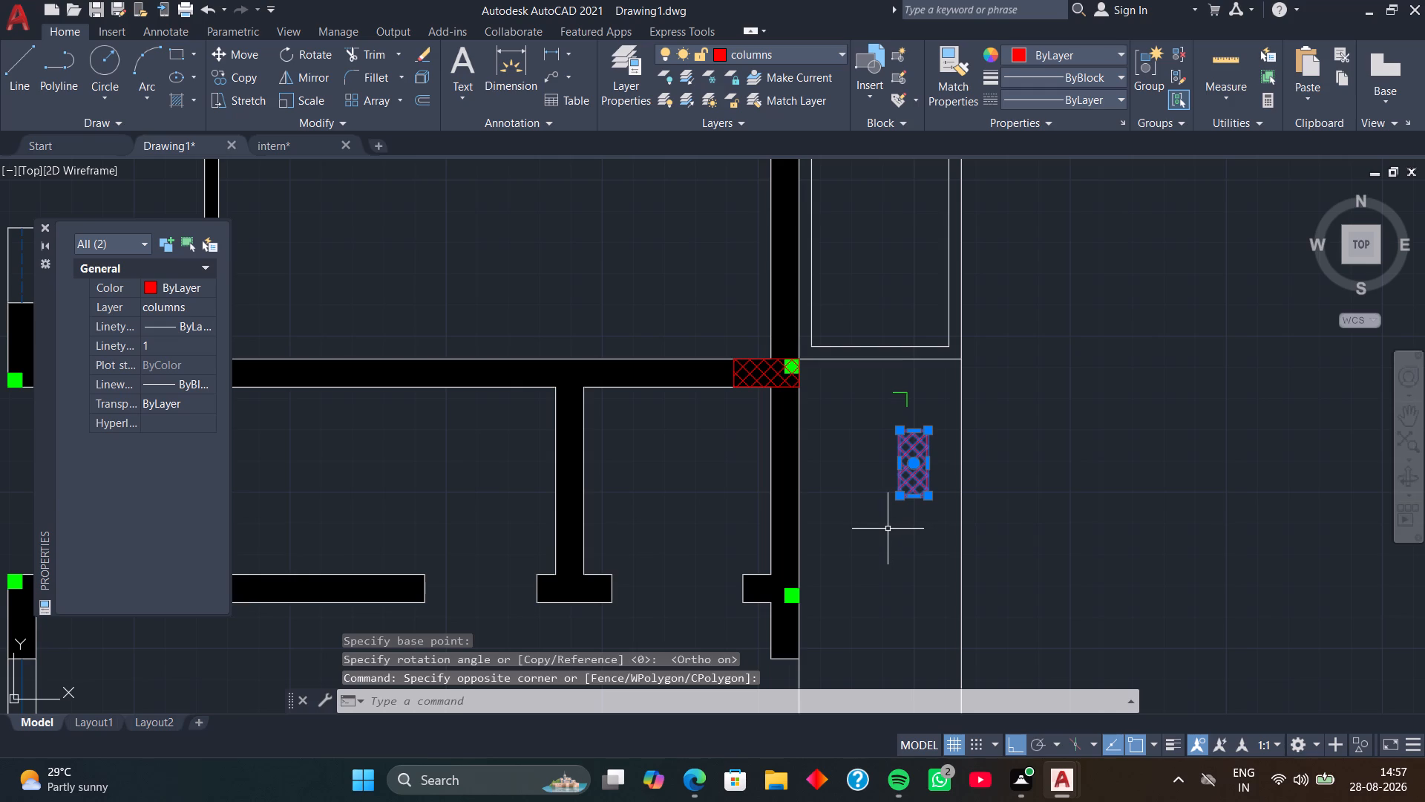
scroll(887, 529, "up", 2)
middle_click_drag(847, 470, 816, 600)
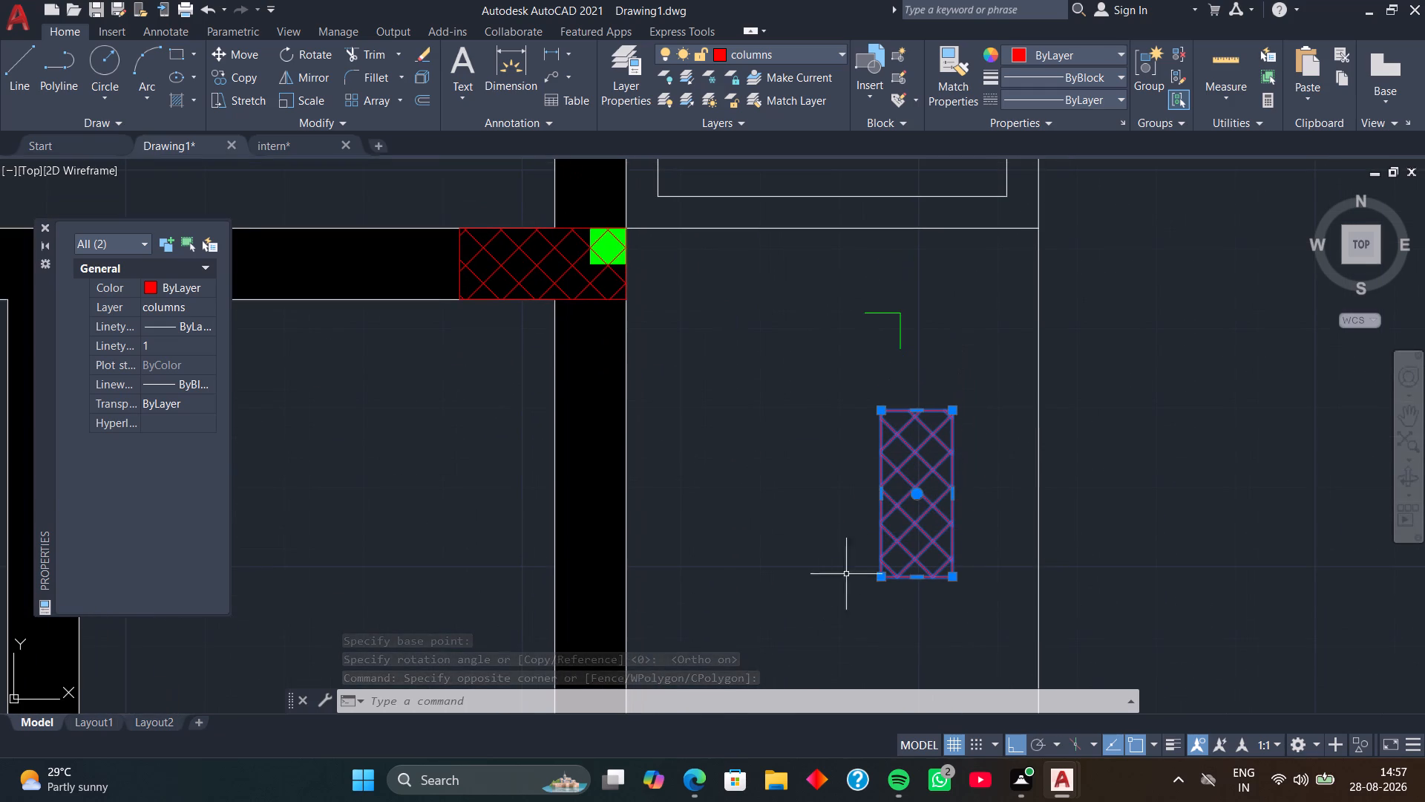
key("c")
key("o")
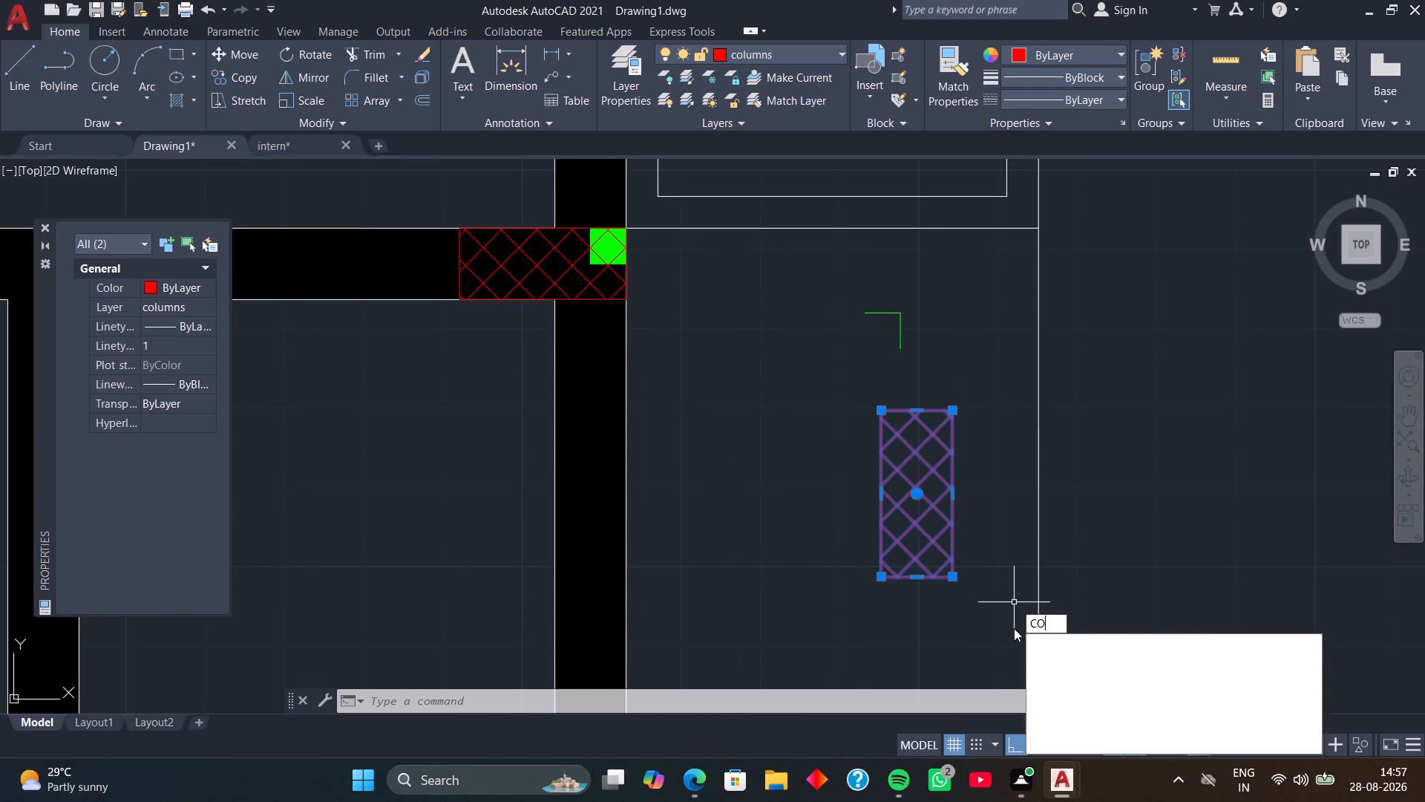
key("space")
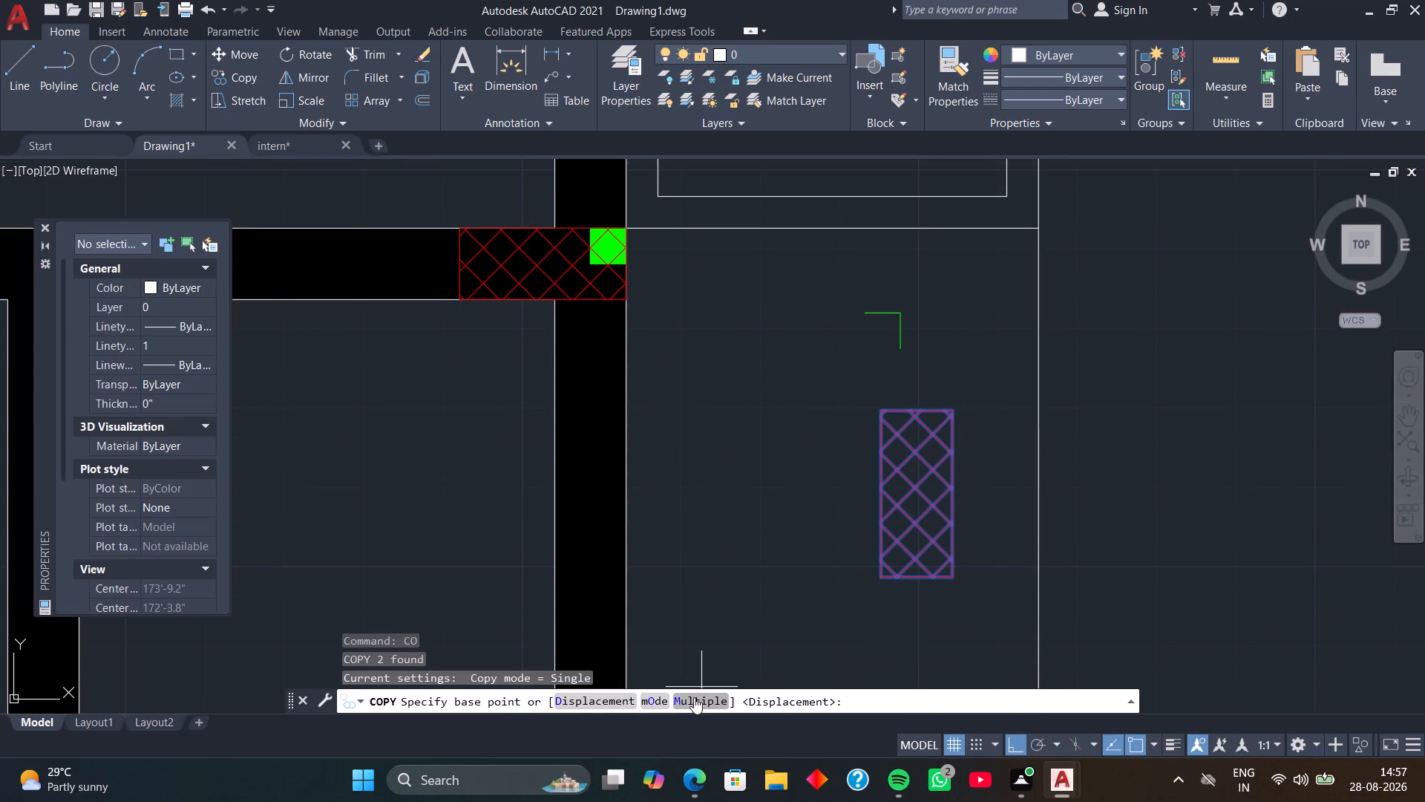
left_click(694, 697)
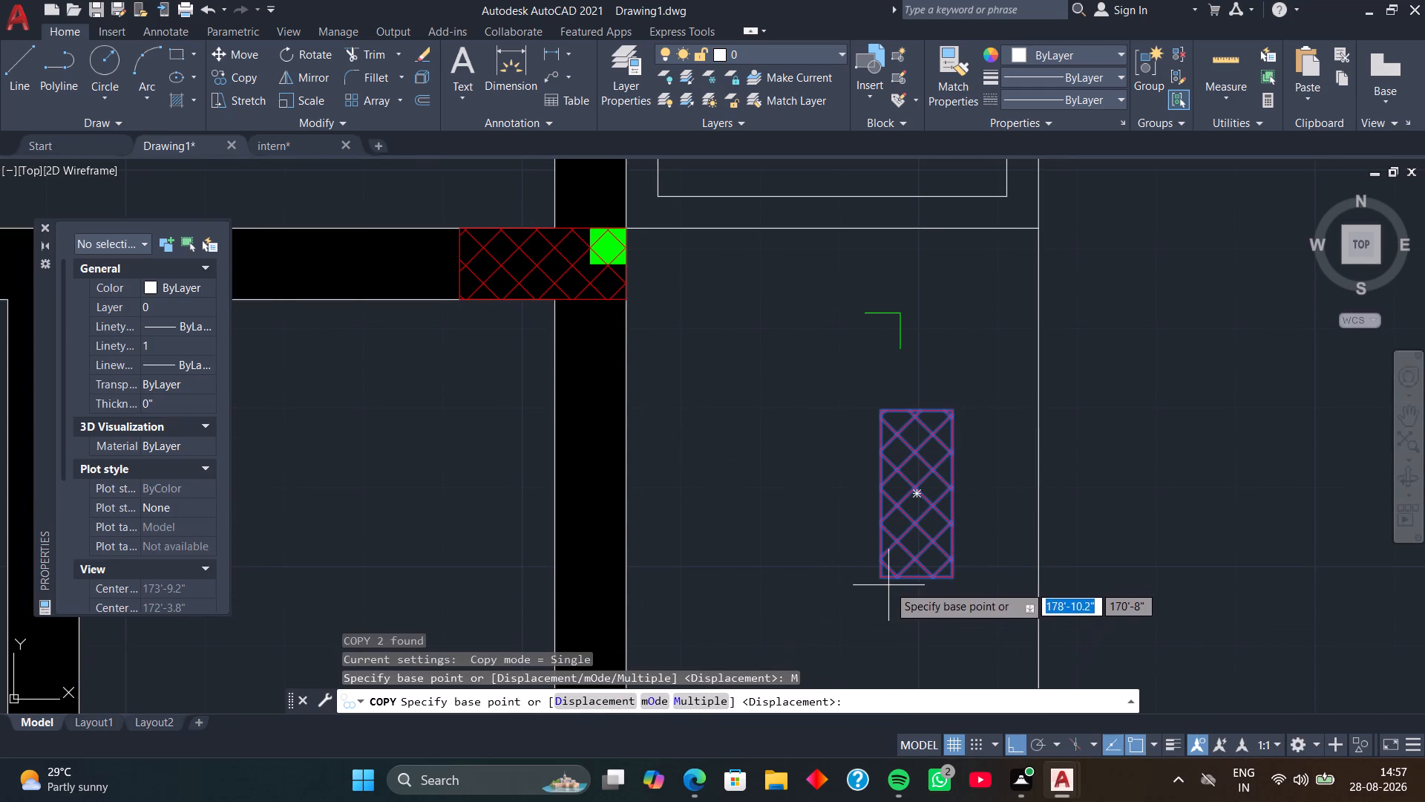
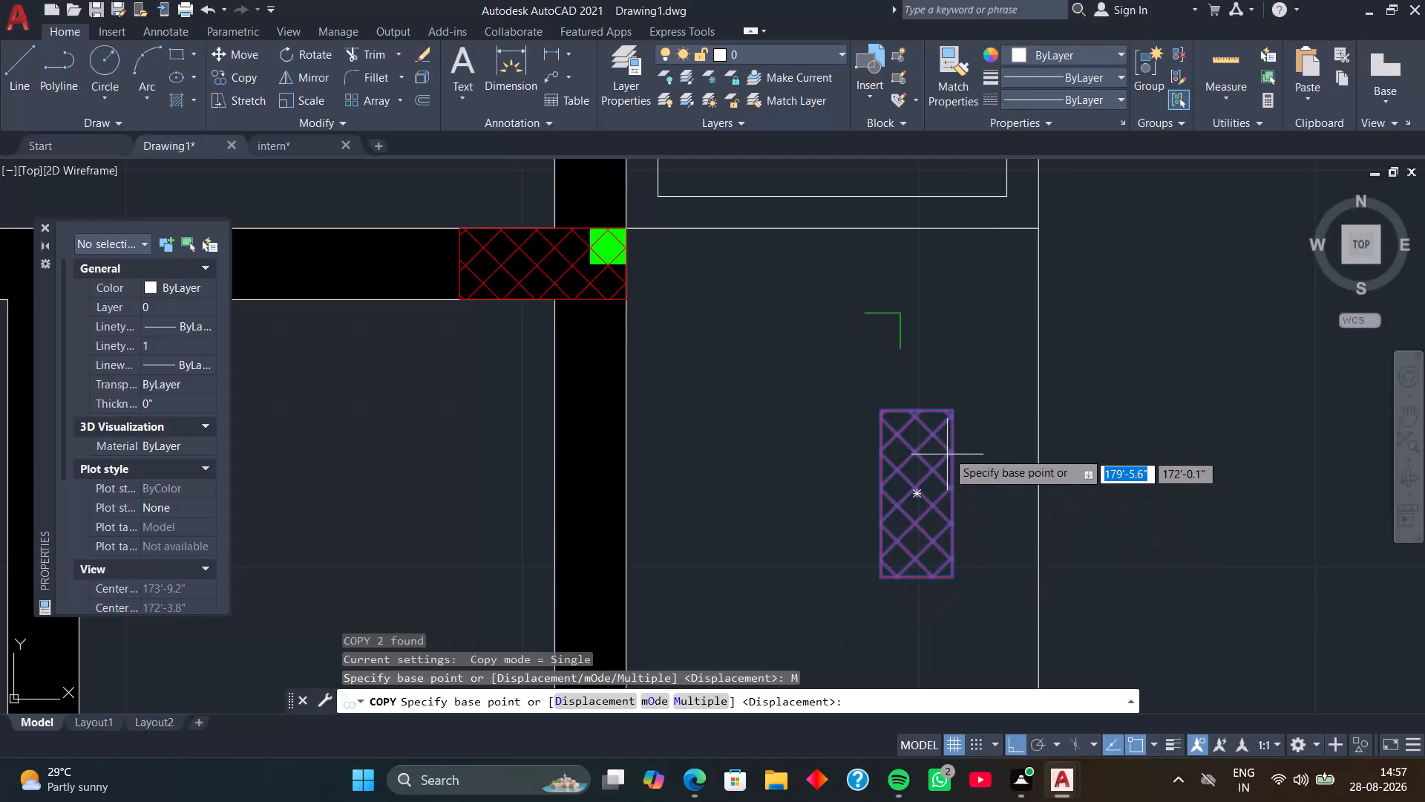
From the upright column's upper-right corner, with Ortho off, place a copy at the top end of the lower room's right-hand wall, over the green square.
left_click(949, 414)
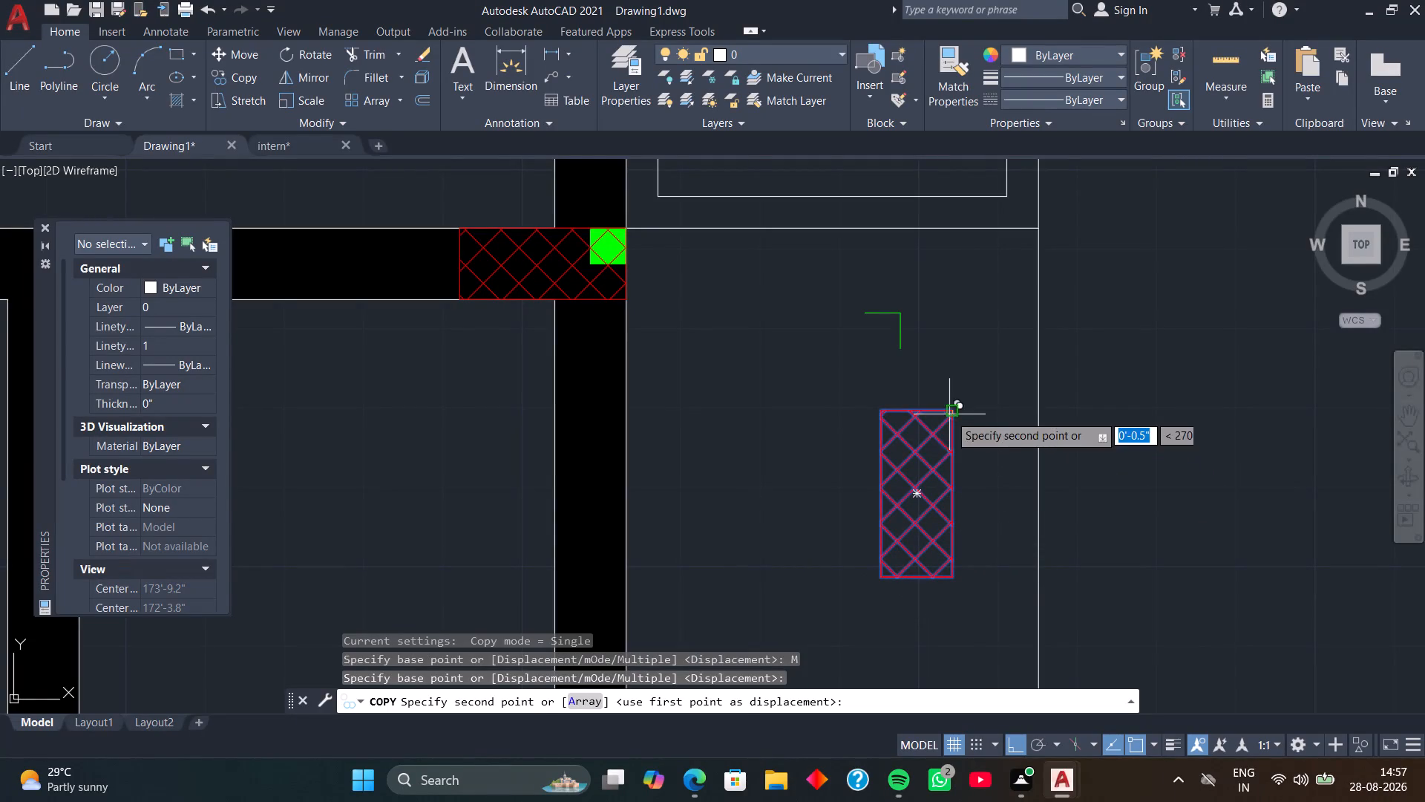
scroll(744, 470, "down", 4)
middle_click_drag(731, 482, 779, 301)
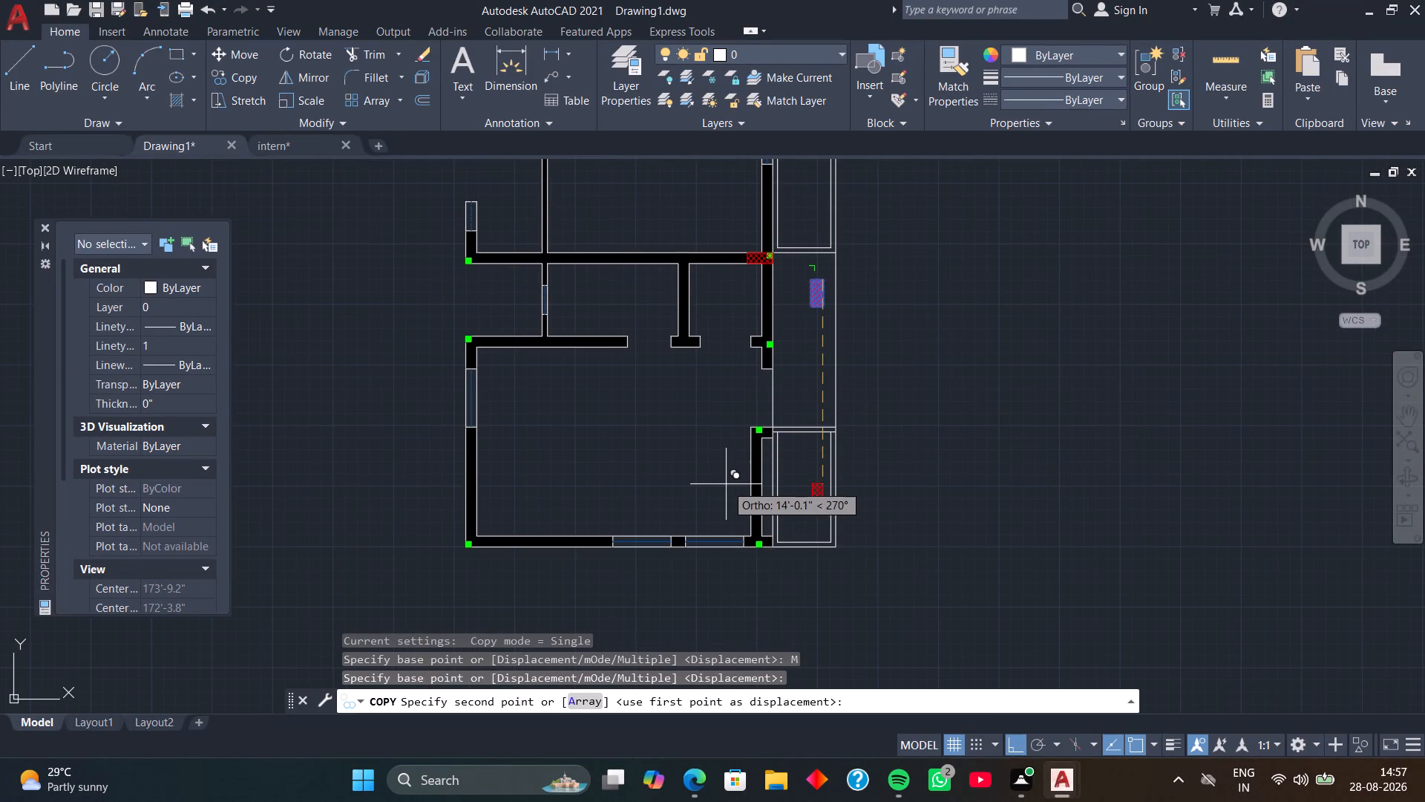
key("F8")
scroll(761, 440, "up", 5)
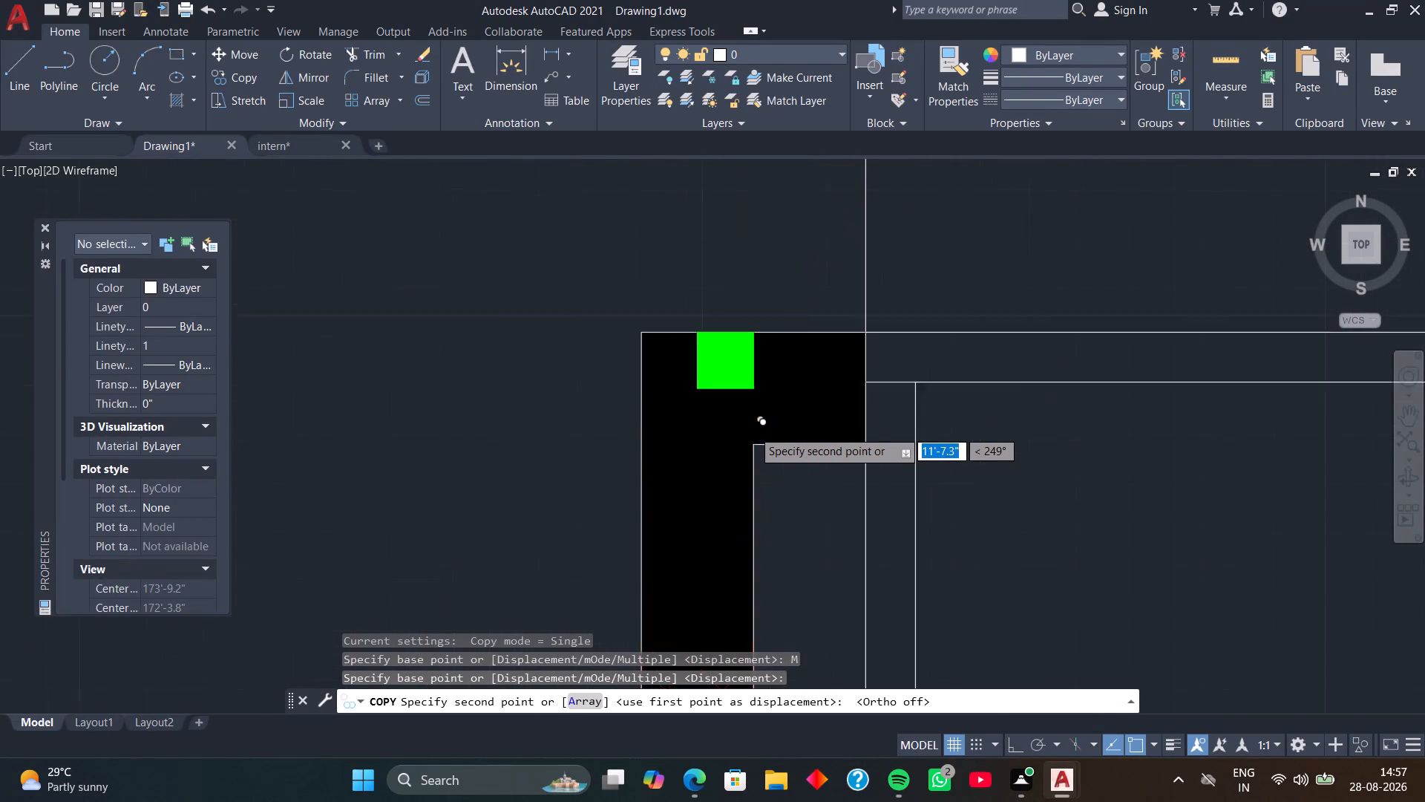
scroll(753, 430, "up", 1)
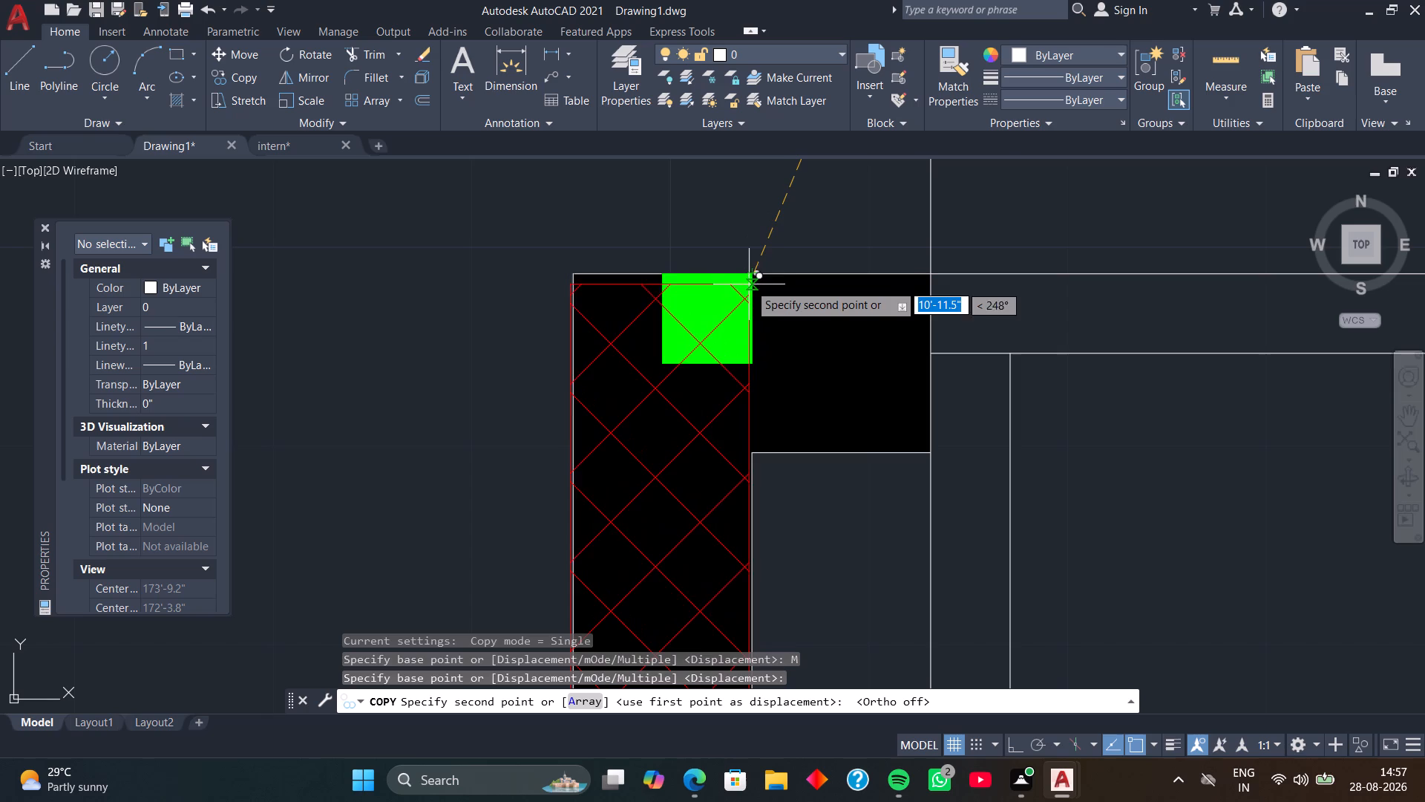
left_click(750, 276)
Place another upright column copy at the bottom end of the same right-hand wall, covering the green square at the outer wall edge.
scroll(783, 388, "down", 3)
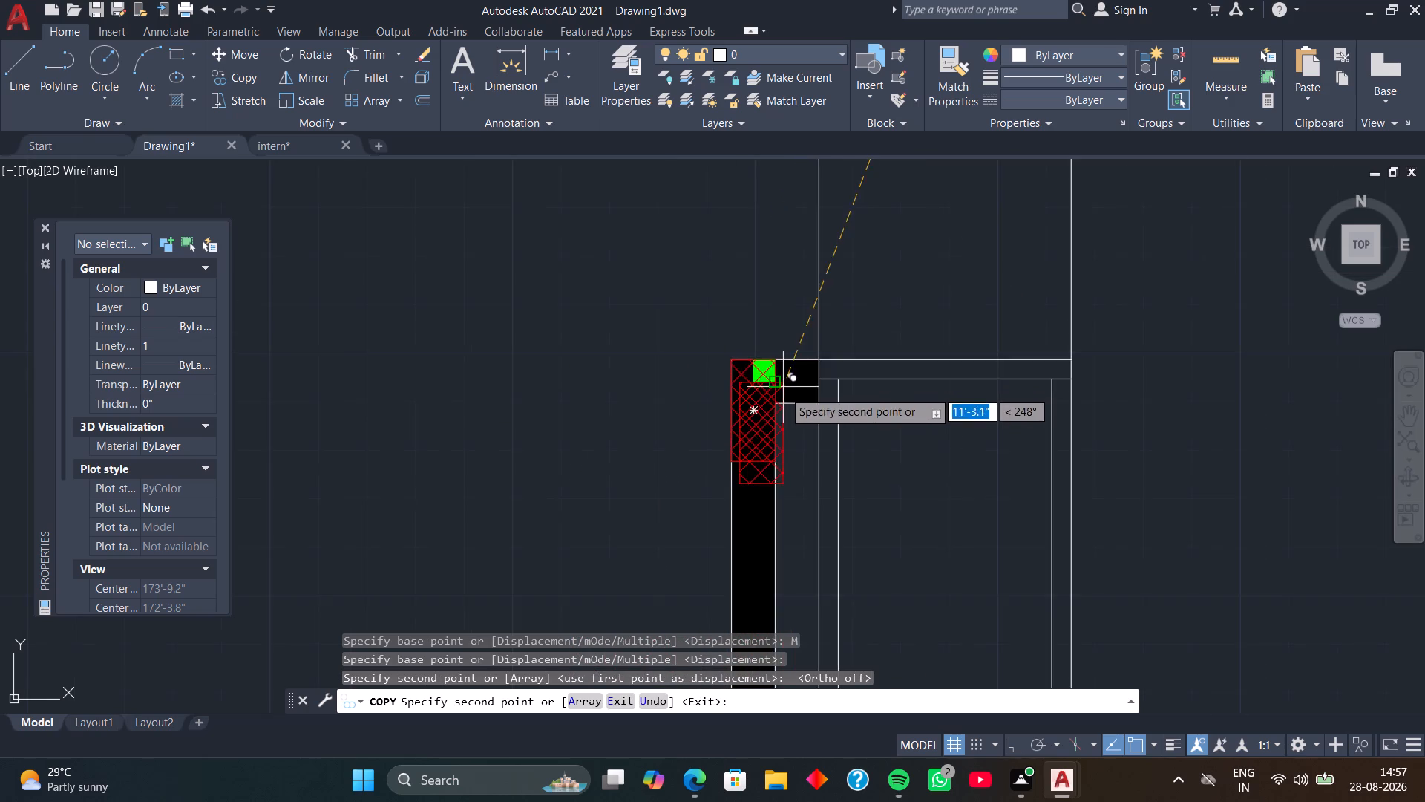
middle_click_drag(778, 378, 814, 14)
scroll(789, 389, "up", 2)
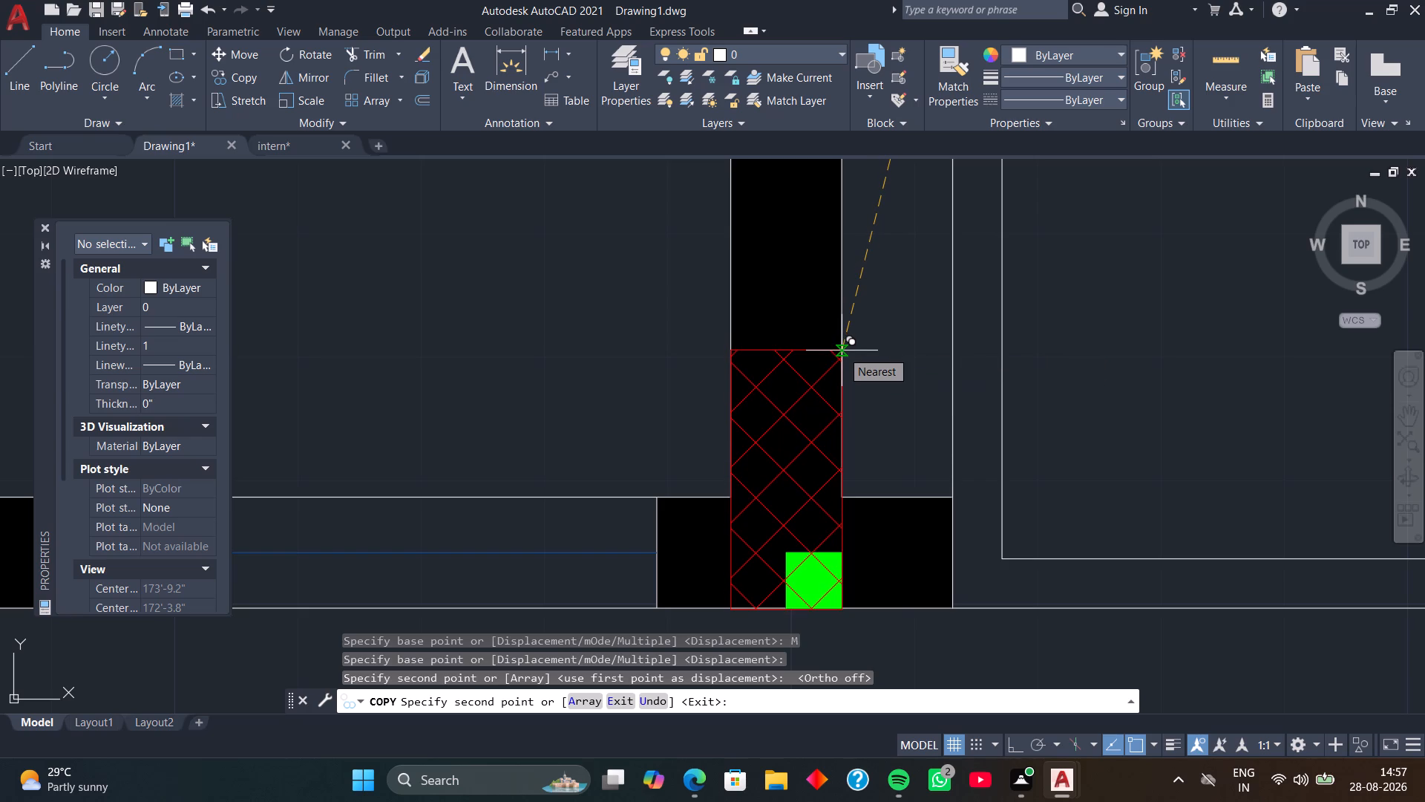
left_click(842, 351)
Place an upright column copy in the plan's lower-left wall corner, flush with the outer wall faces and over the green square.
scroll(682, 313, "down", 3)
middle_click_drag(682, 313, 1127, 314)
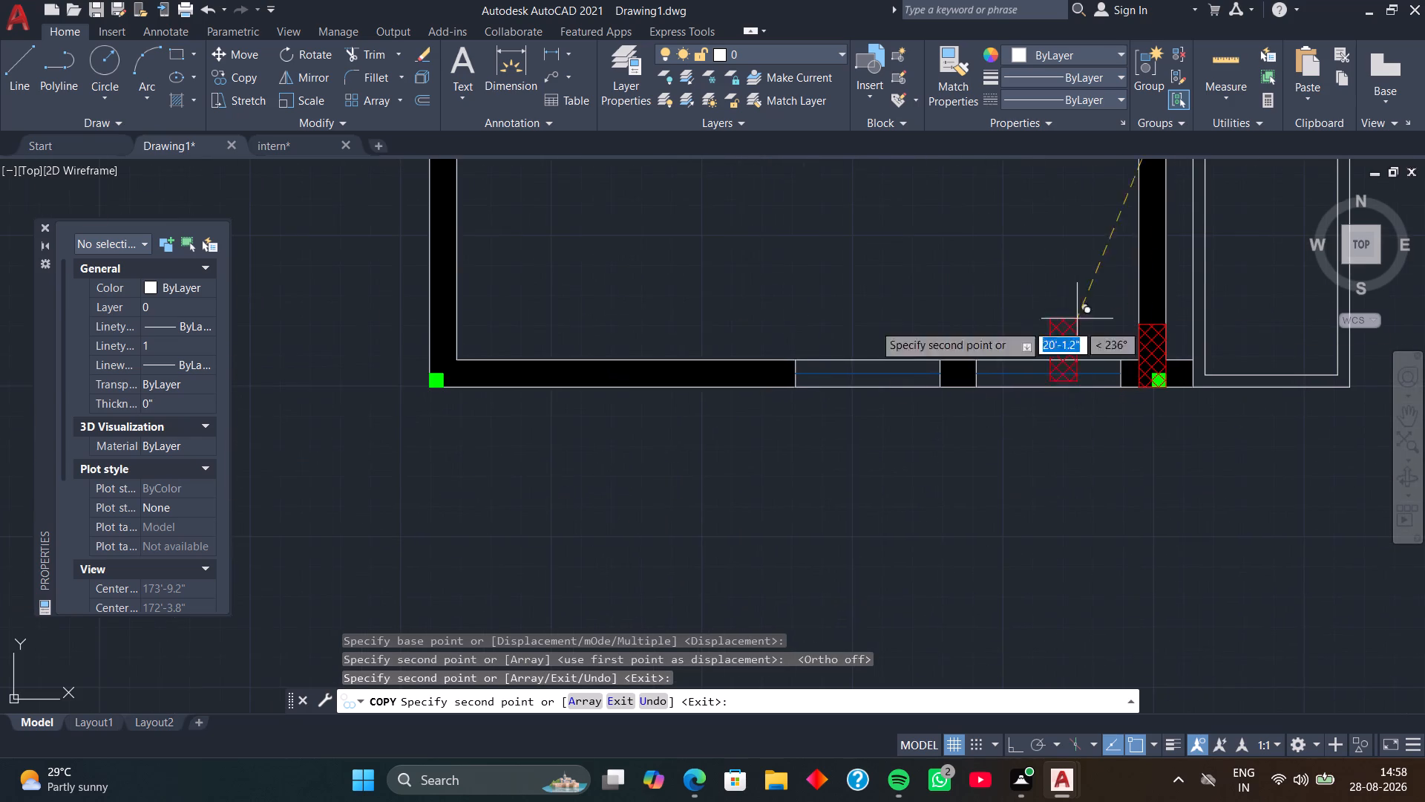
scroll(498, 325, "up", 2)
middle_click_drag(504, 327, 848, 247)
scroll(780, 287, "up", 3)
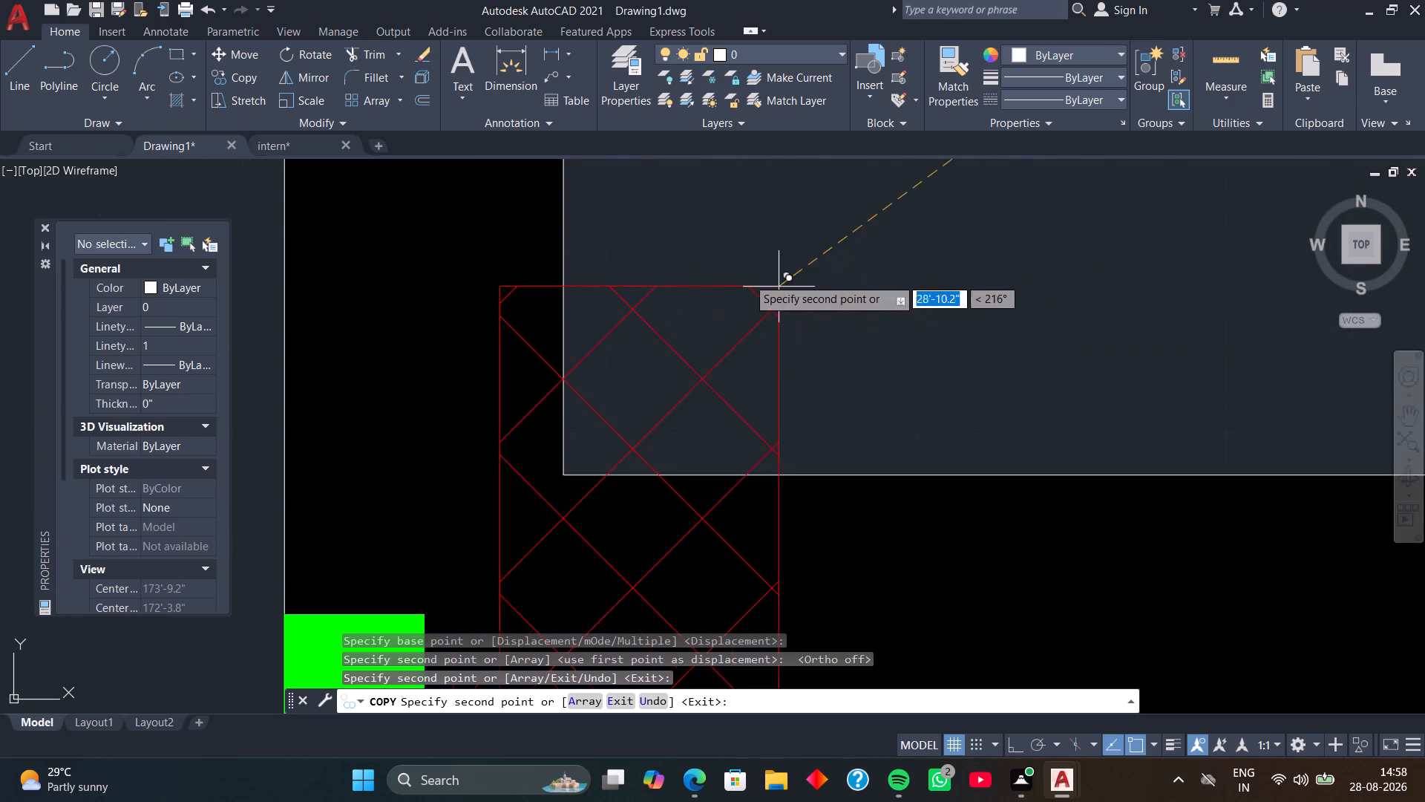
scroll(700, 276, "down", 3)
middle_click_drag(756, 243, 809, 226)
scroll(764, 252, "up", 1)
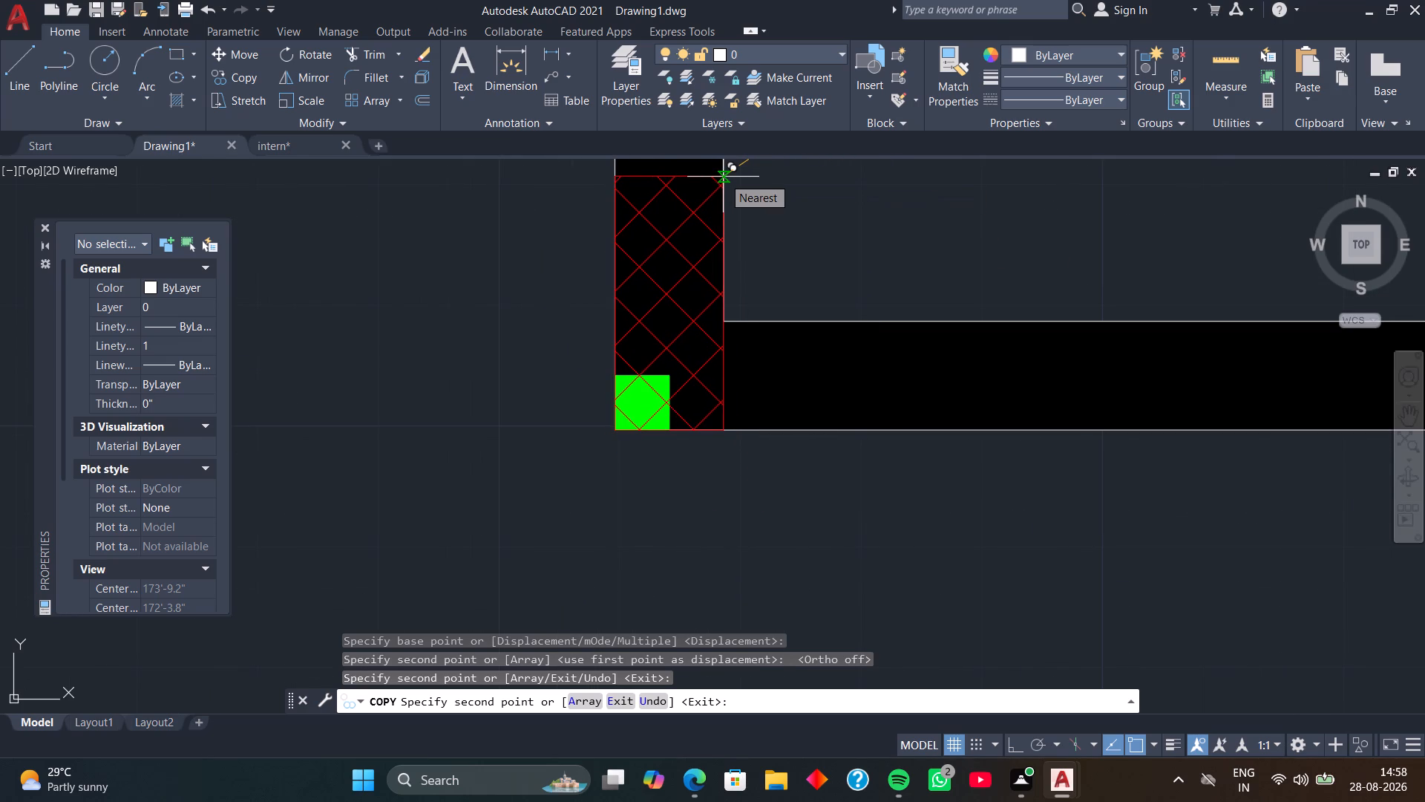
left_click(723, 177)
Place an upright column copy at the lower room's upper-left wall corner, flush with the wall faces and over the green square.
scroll(828, 174, "down", 3)
middle_click_drag(831, 179, 730, 681)
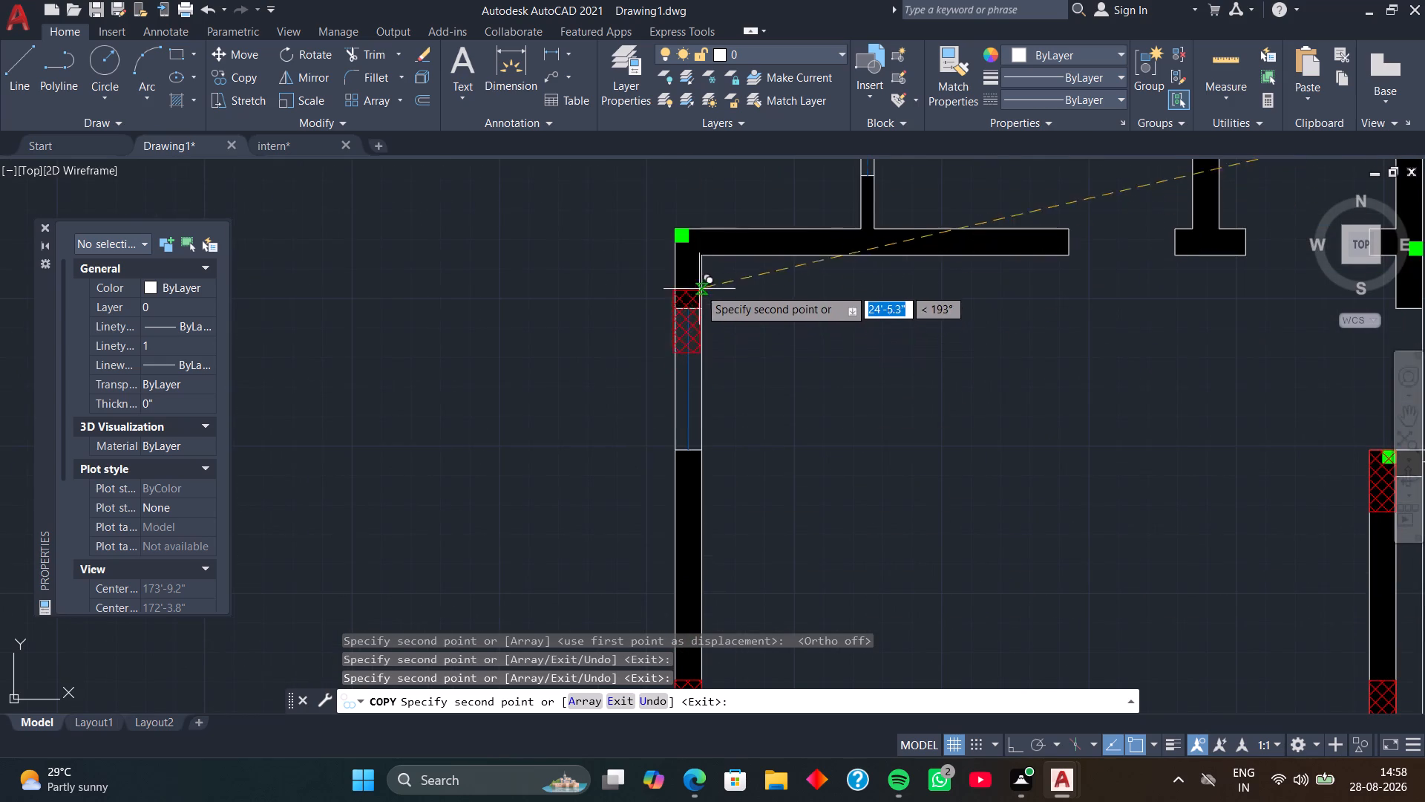
scroll(699, 269, "up", 2)
middle_click_drag(715, 227, 857, 389)
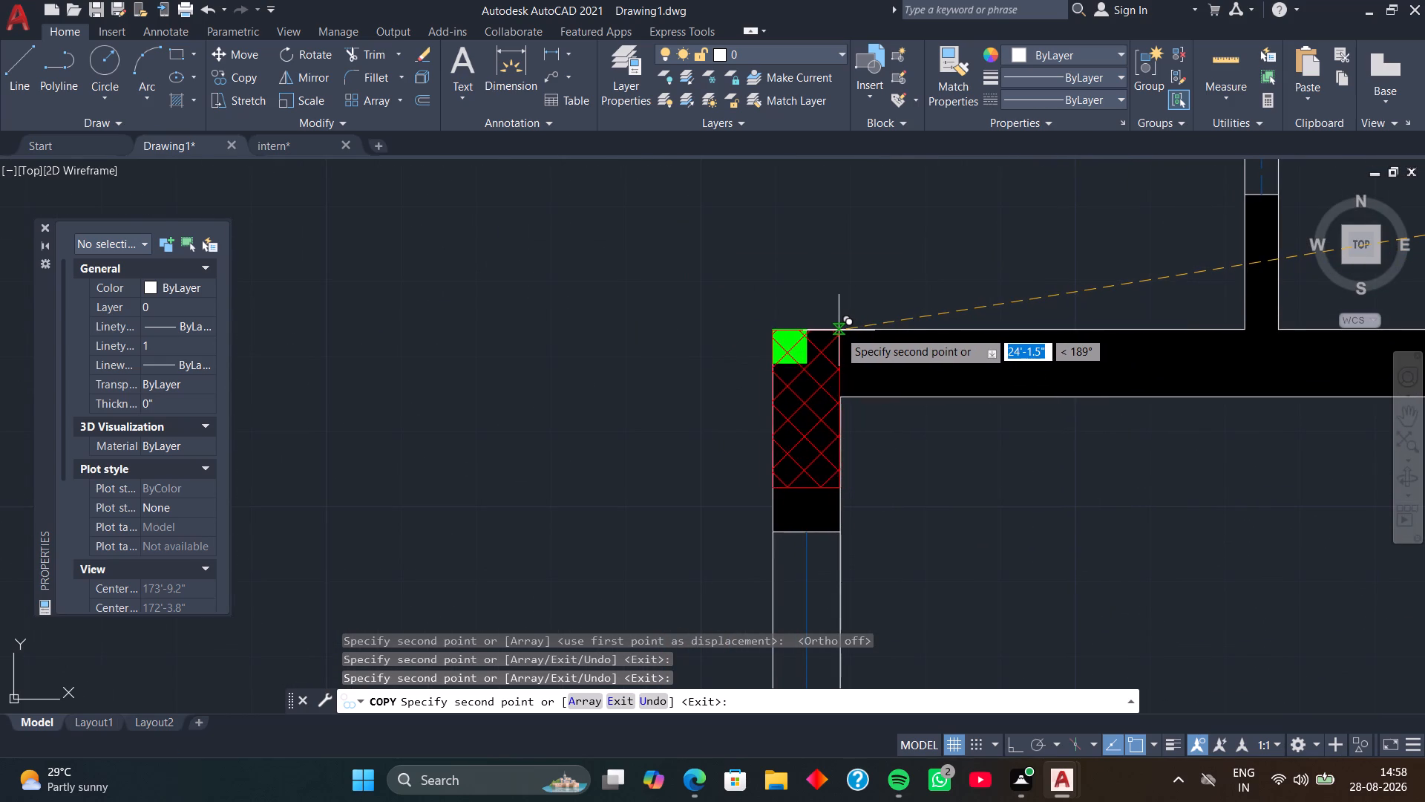
scroll(837, 331, "up", 2)
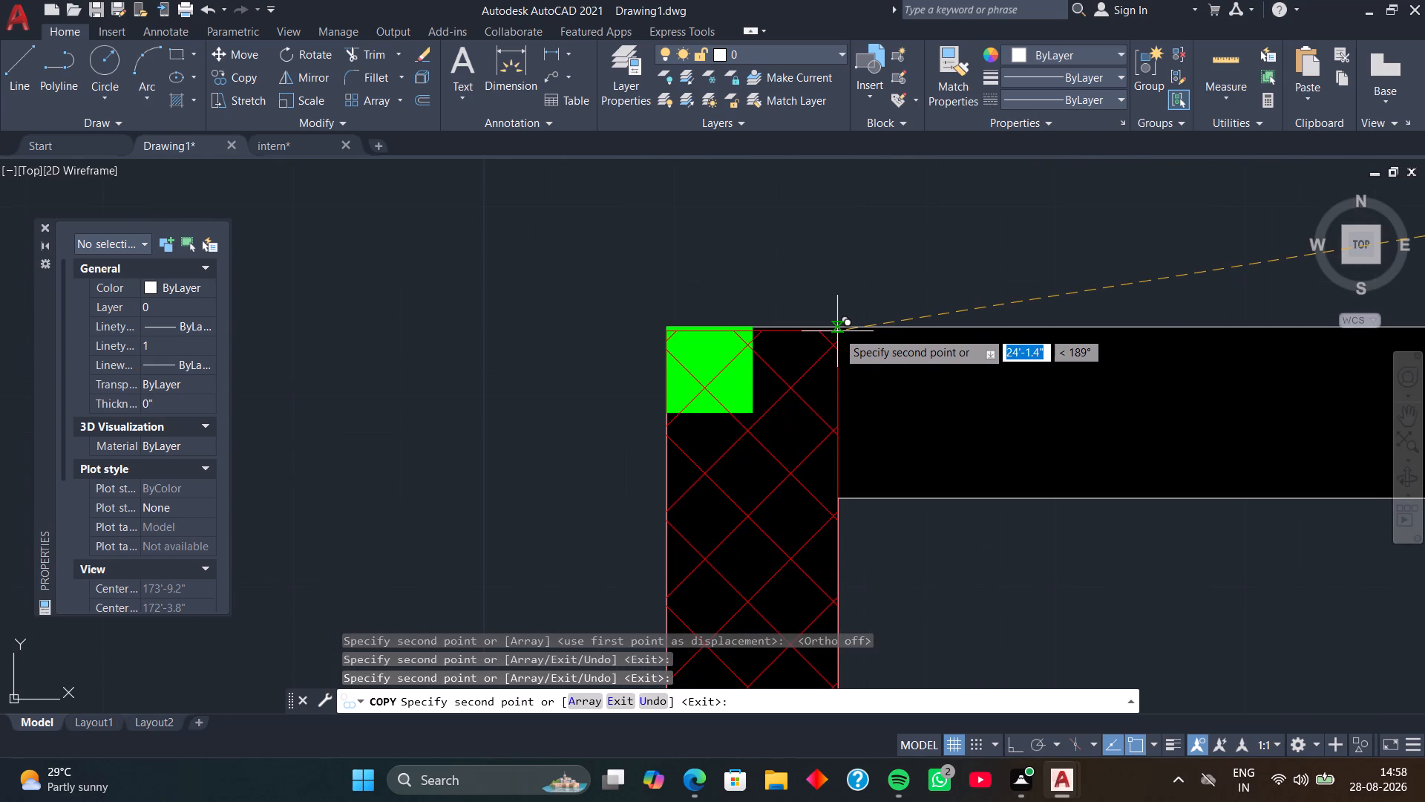
scroll(838, 329, "up", 3)
middle_click_drag(843, 322, 846, 322)
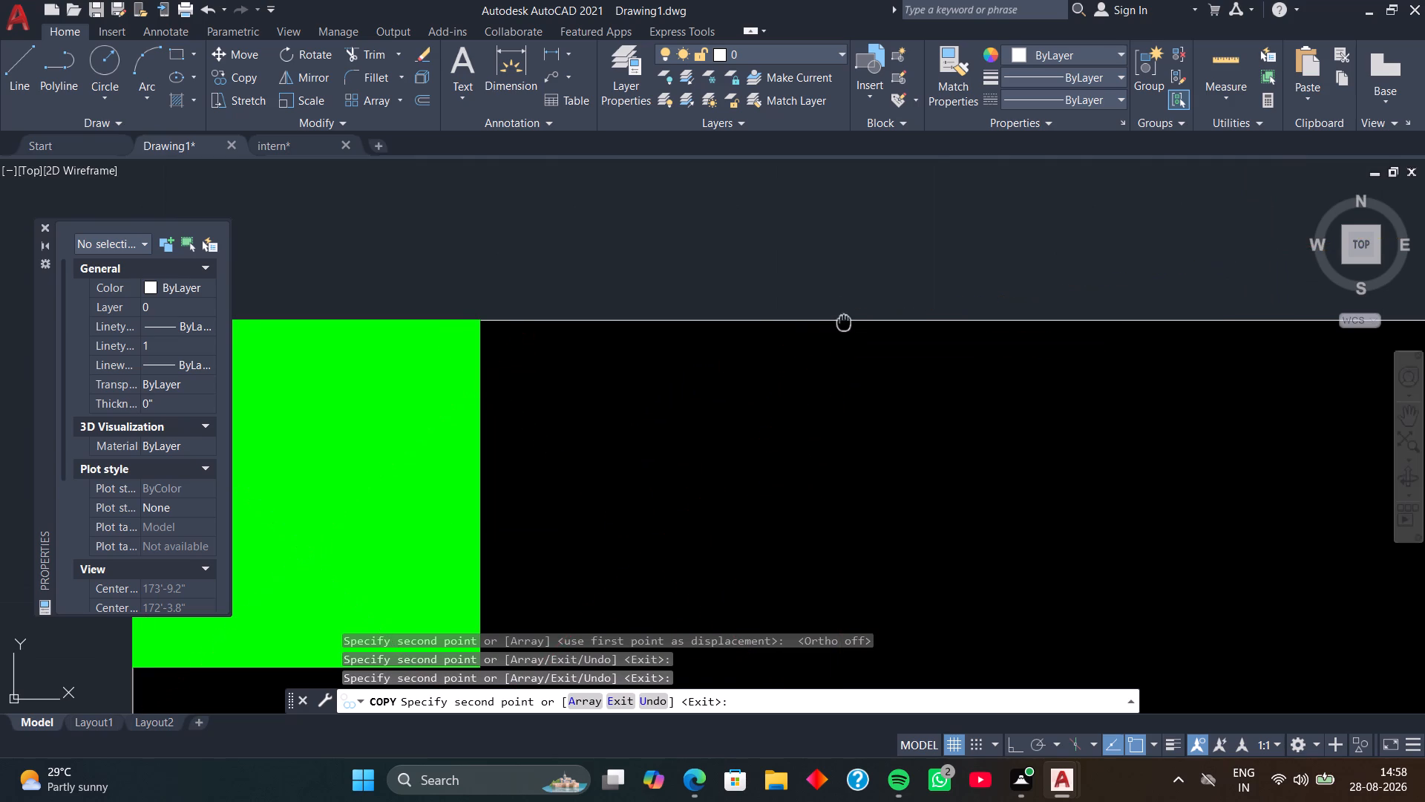
middle_click_drag(846, 322, 1009, 323)
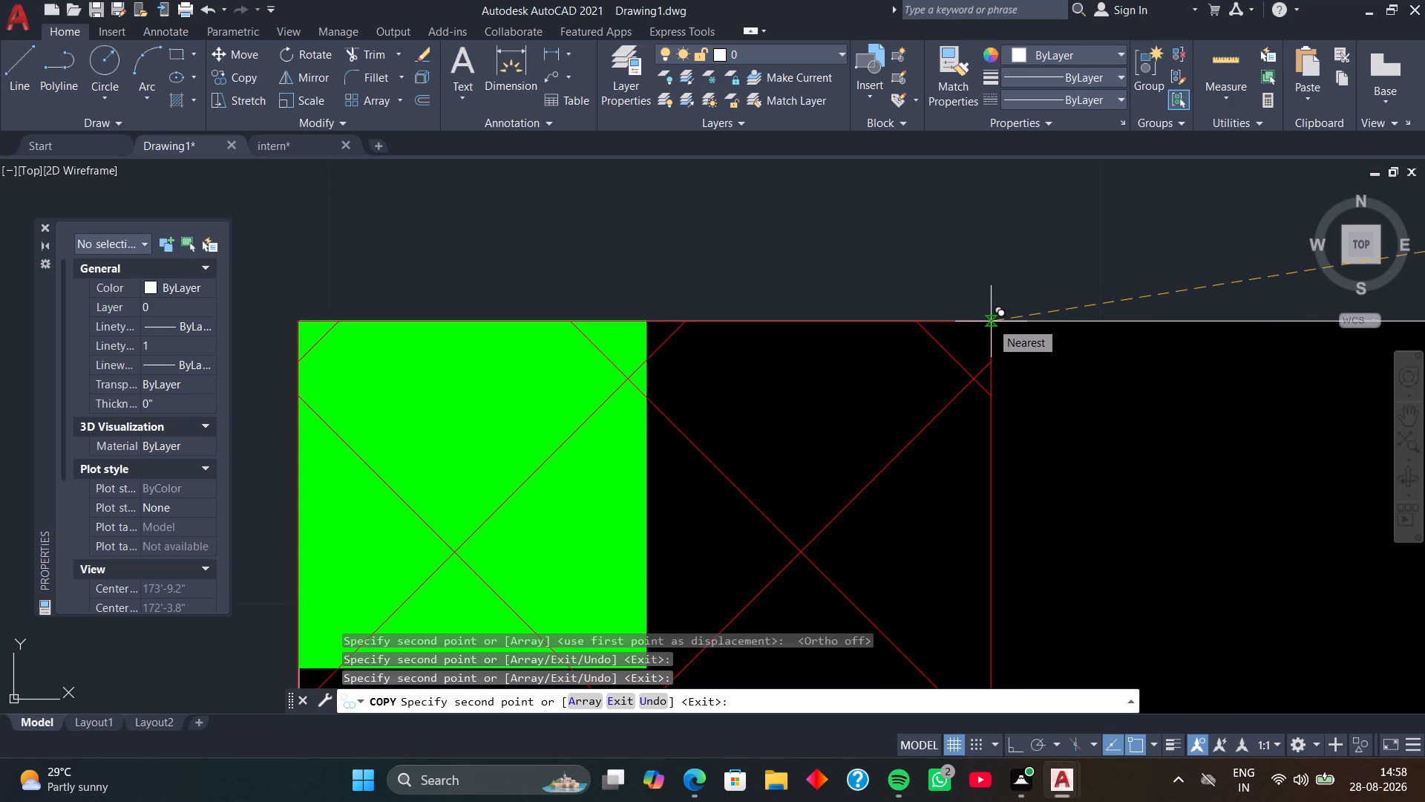
left_click(991, 322)
Place an upright column copy in the empty space just outside the left wall, beside the uncovered green square of the middle wall corner.
scroll(1182, 331, "down", 2)
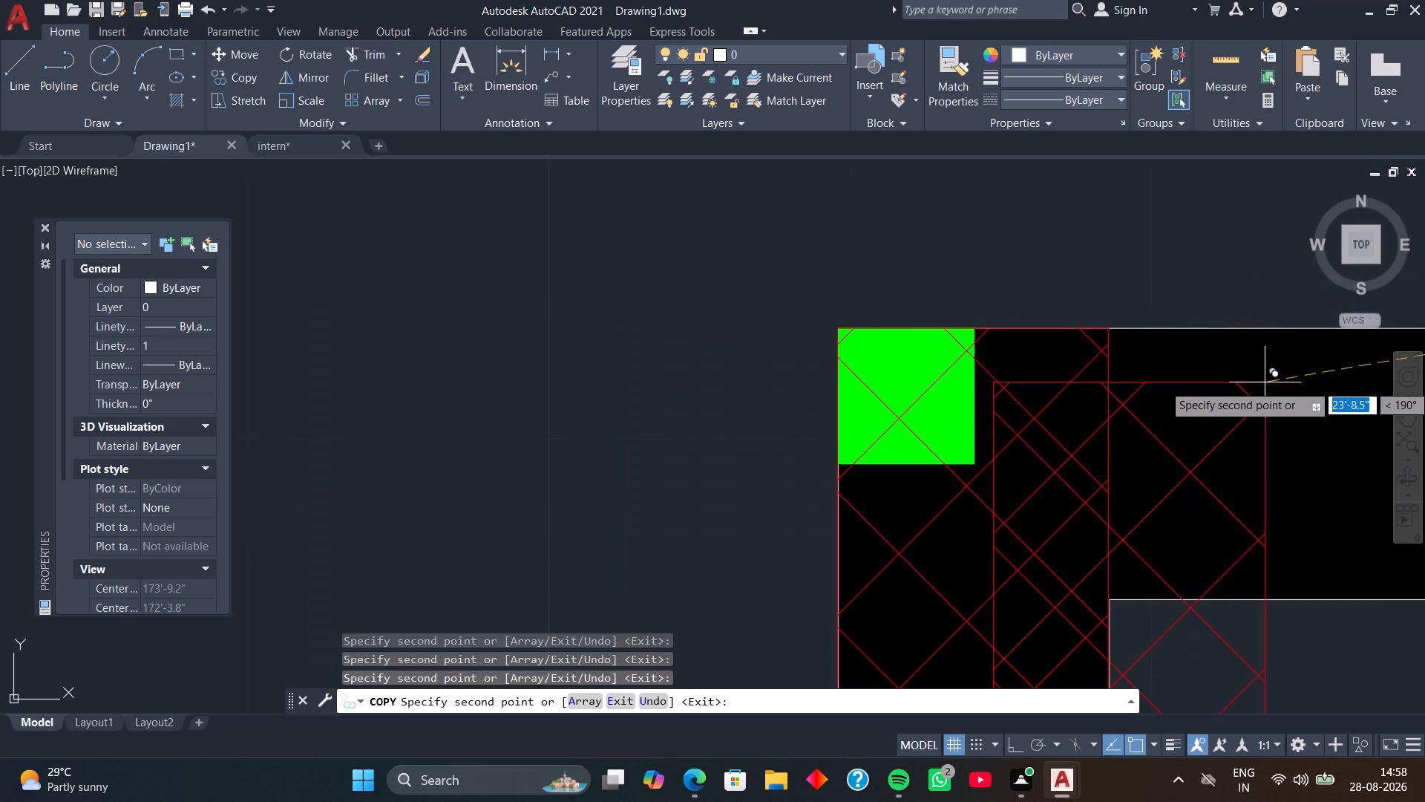
middle_click_drag(1216, 316, 1167, 242)
scroll(1213, 276, "down", 3)
middle_click_drag(1233, 308, 1147, 300)
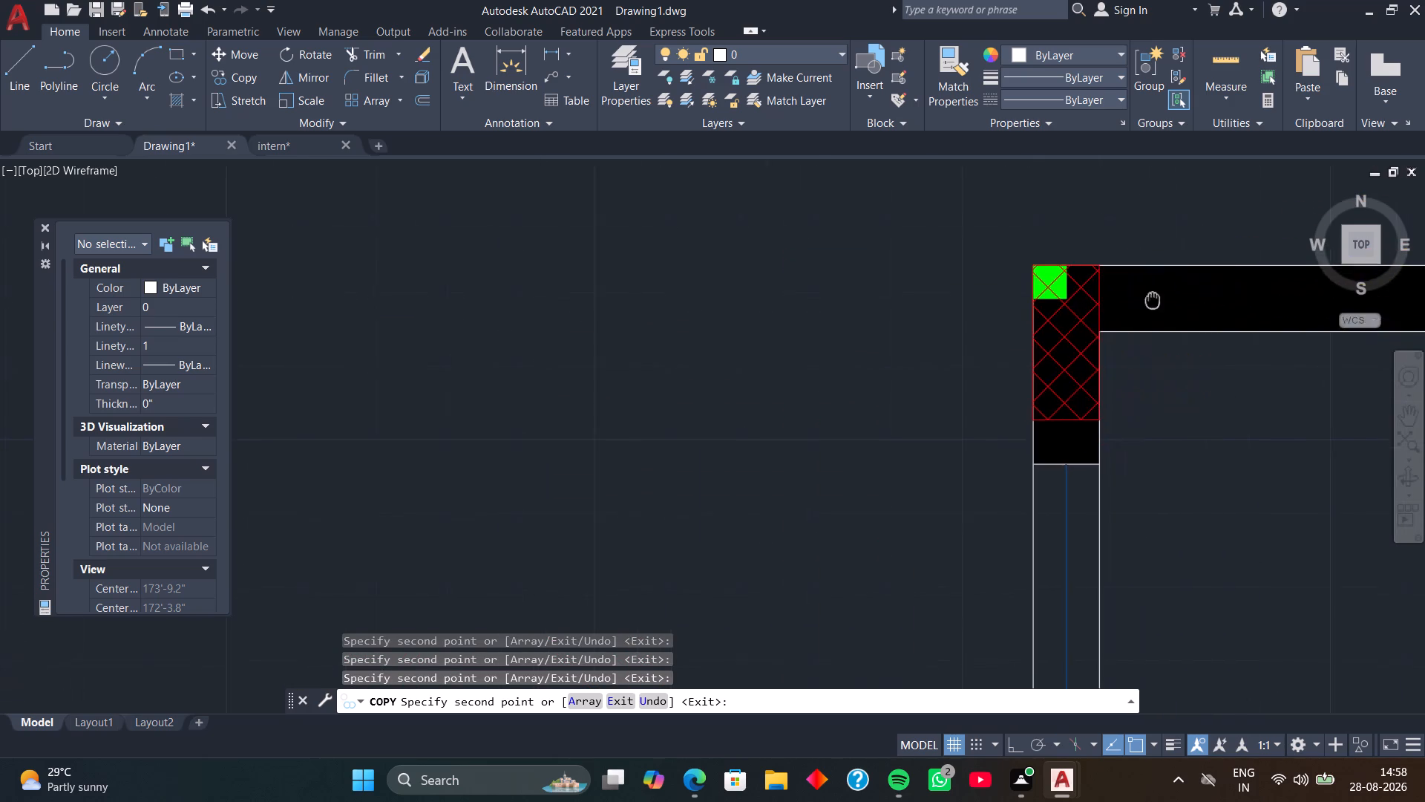
middle_click_drag(1147, 300, 756, 362)
scroll(920, 304, "down", 1)
middle_click_drag(976, 312, 802, 420)
scroll(918, 281, "down", 3)
middle_click_drag(942, 282, 942, 287)
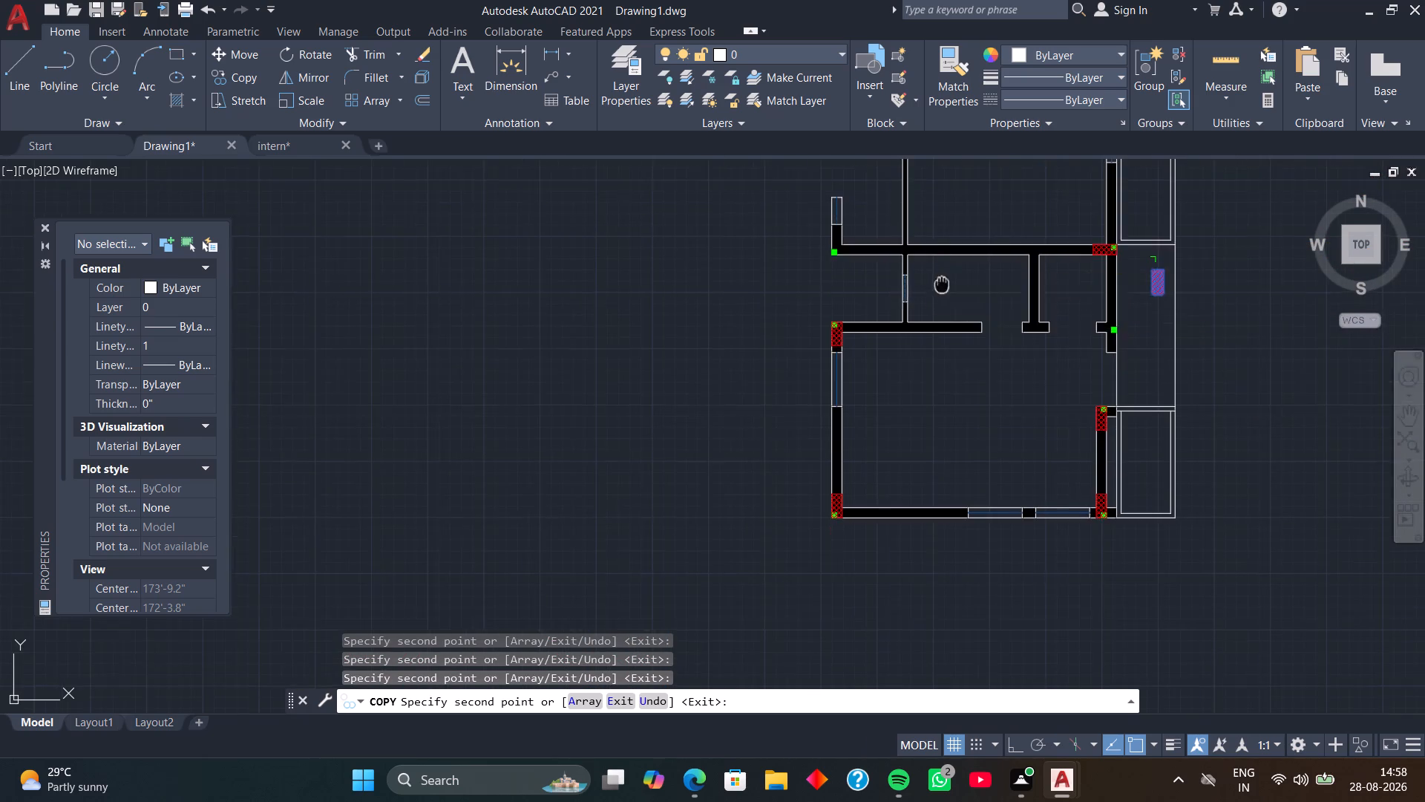
middle_click_drag(942, 287, 957, 417)
scroll(858, 383, "up", 3)
left_click(730, 366)
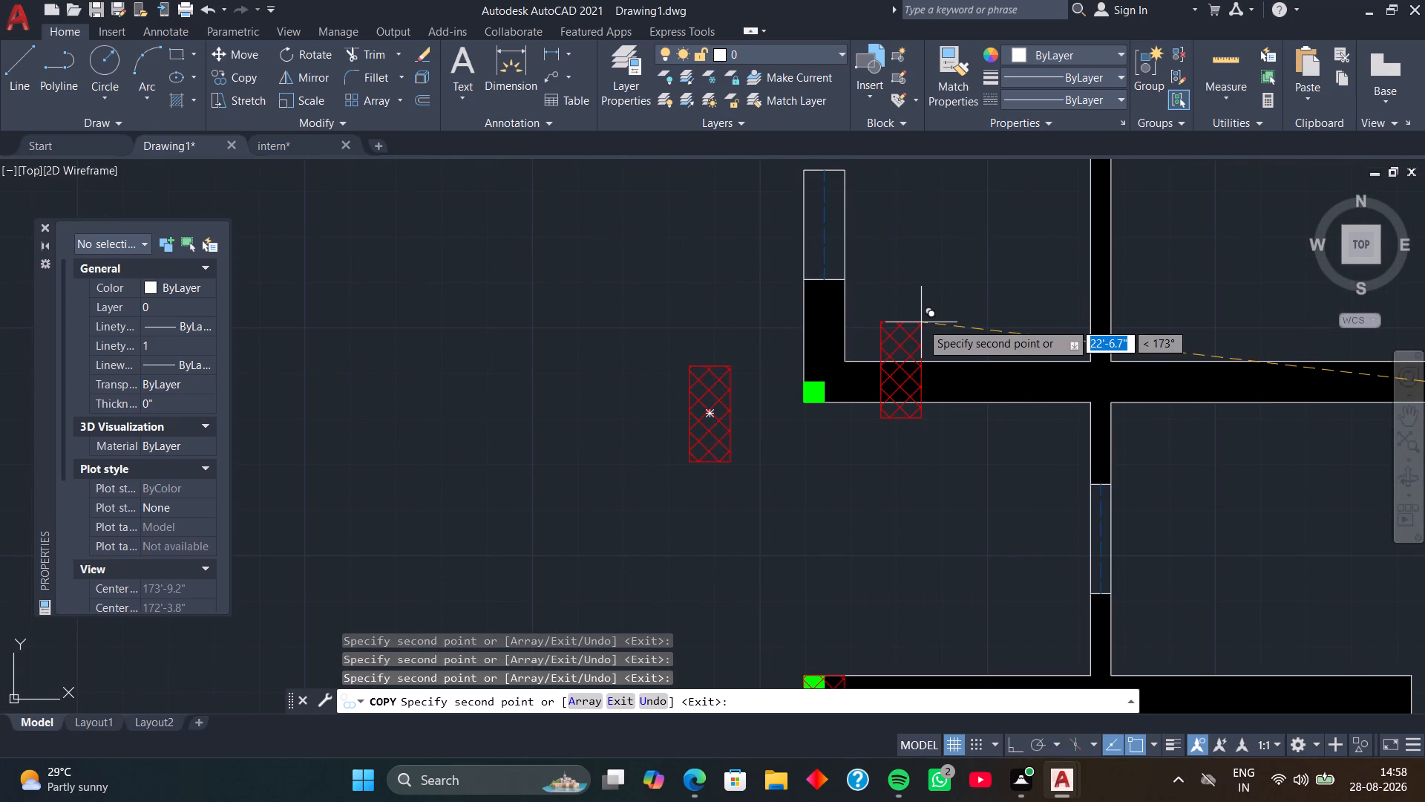
Place a last upright column copy in the empty space just above the green square at the plan's upper-right wall corner and finish copying.
scroll(921, 322, "down", 5)
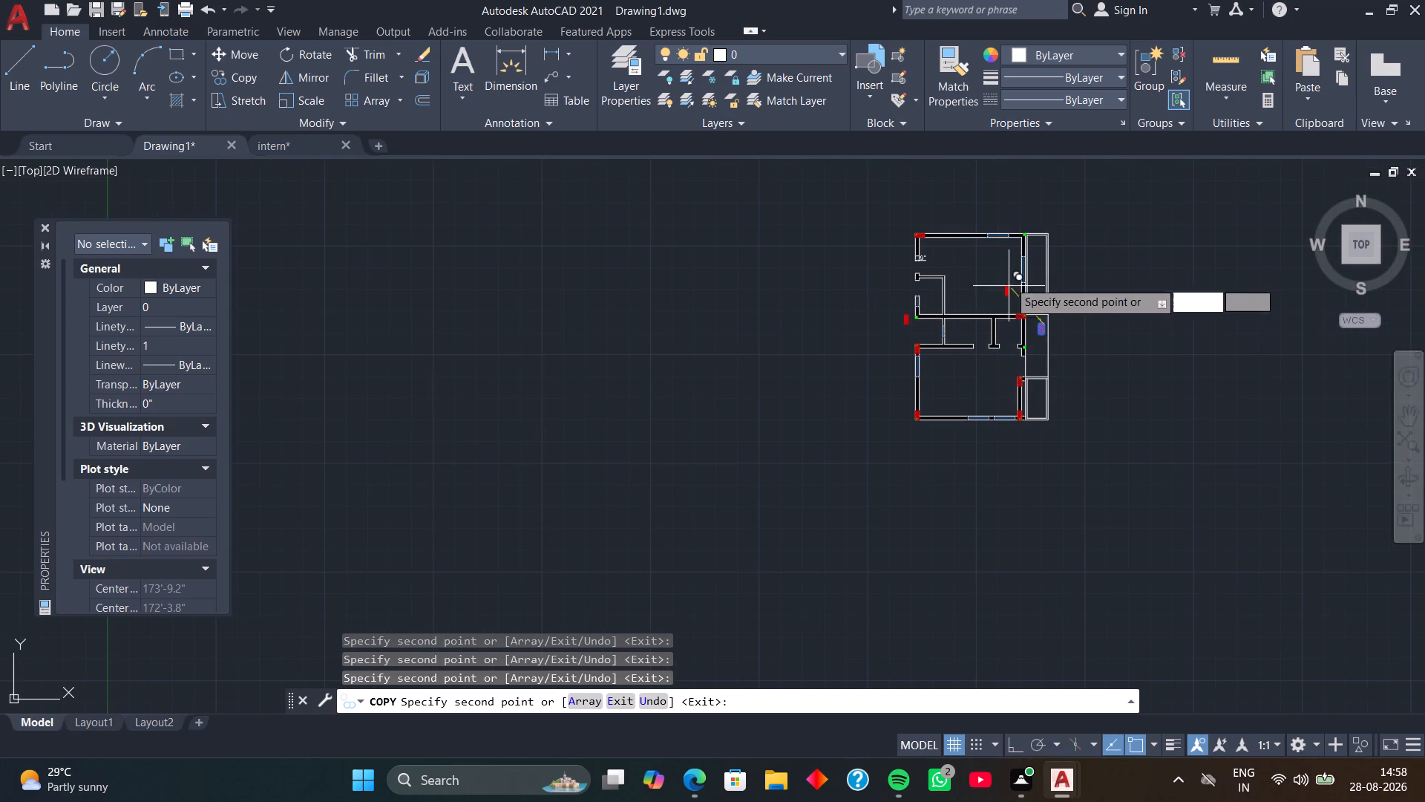
middle_click_drag(1010, 262, 794, 544)
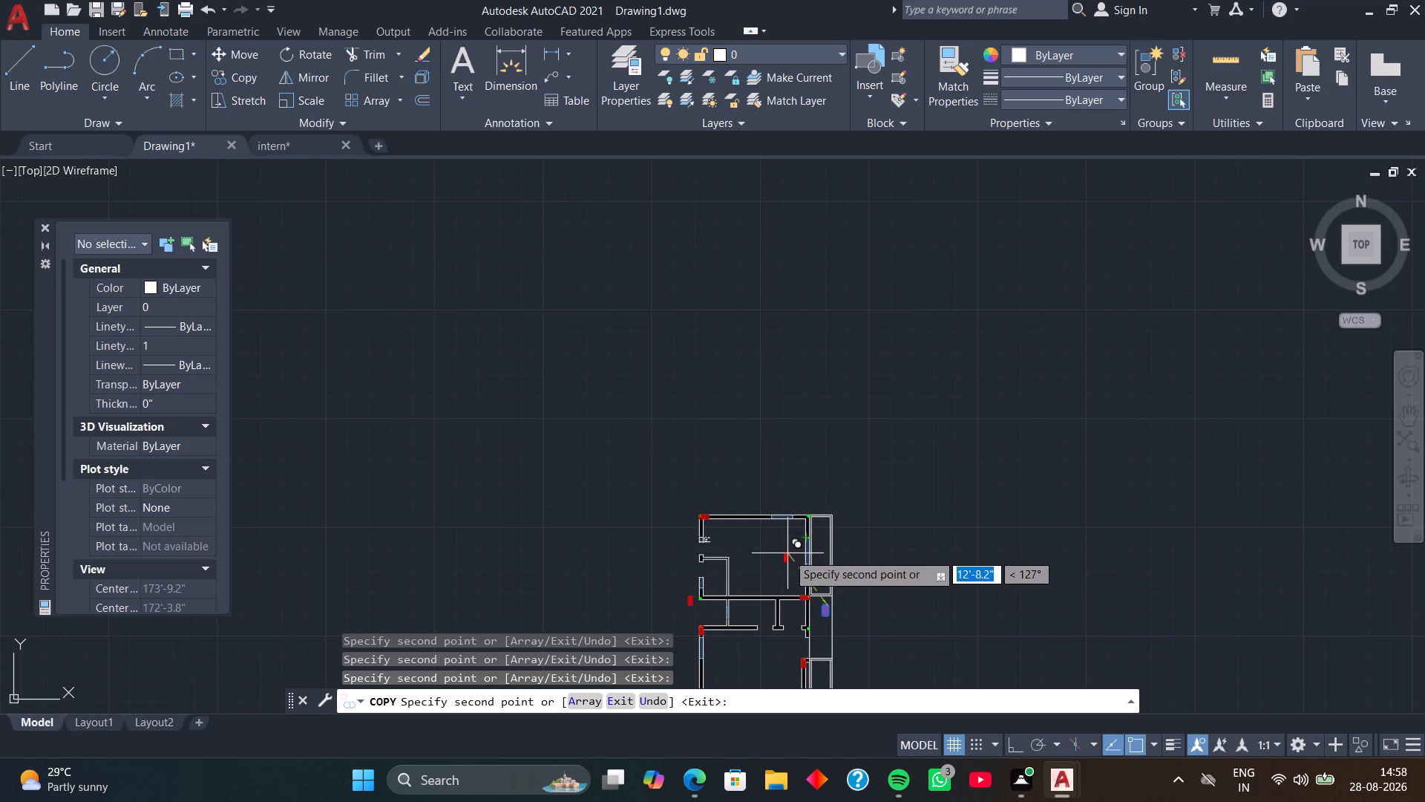
scroll(816, 497, "up", 3)
middle_click_drag(783, 501, 916, 402)
scroll(790, 498, "up", 1)
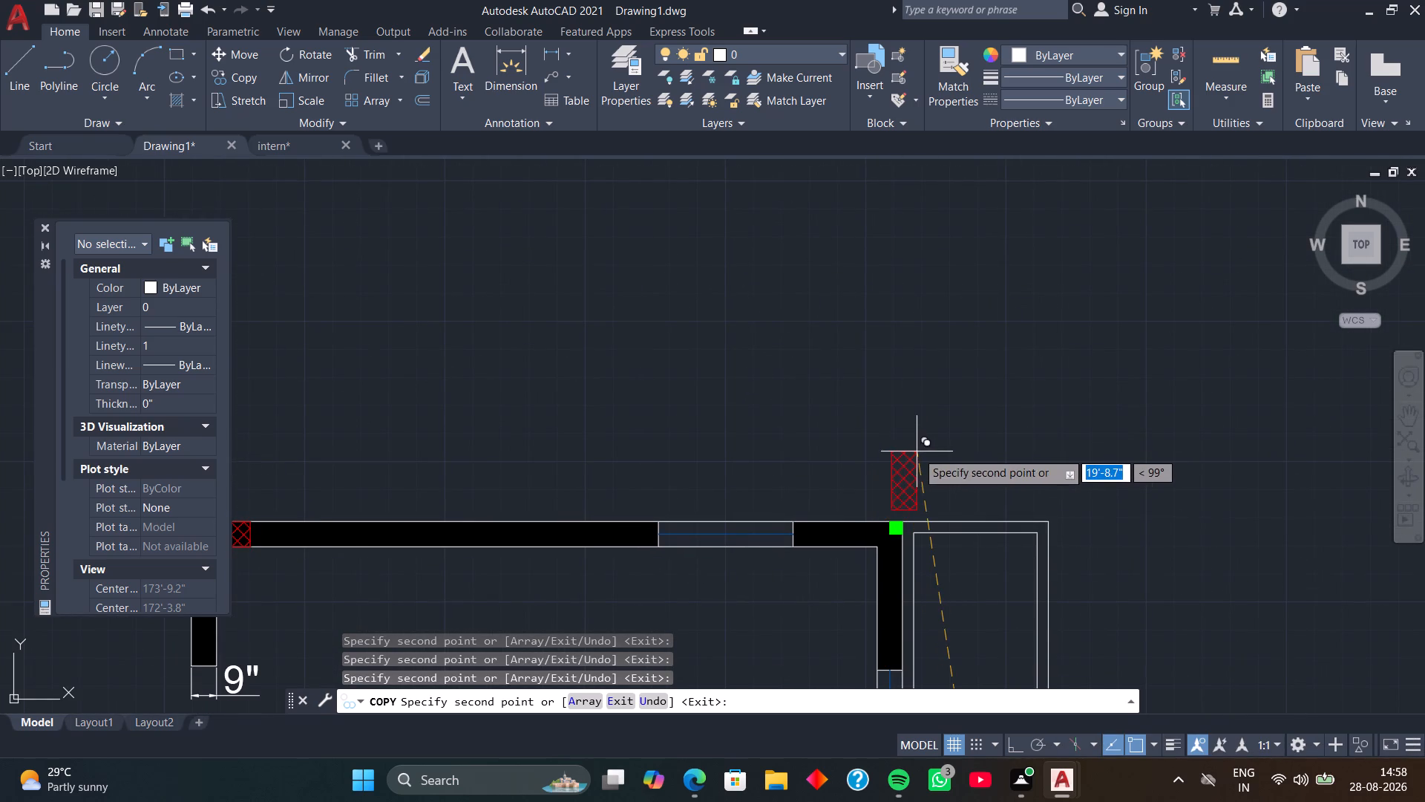
left_click(912, 445)
key("space")
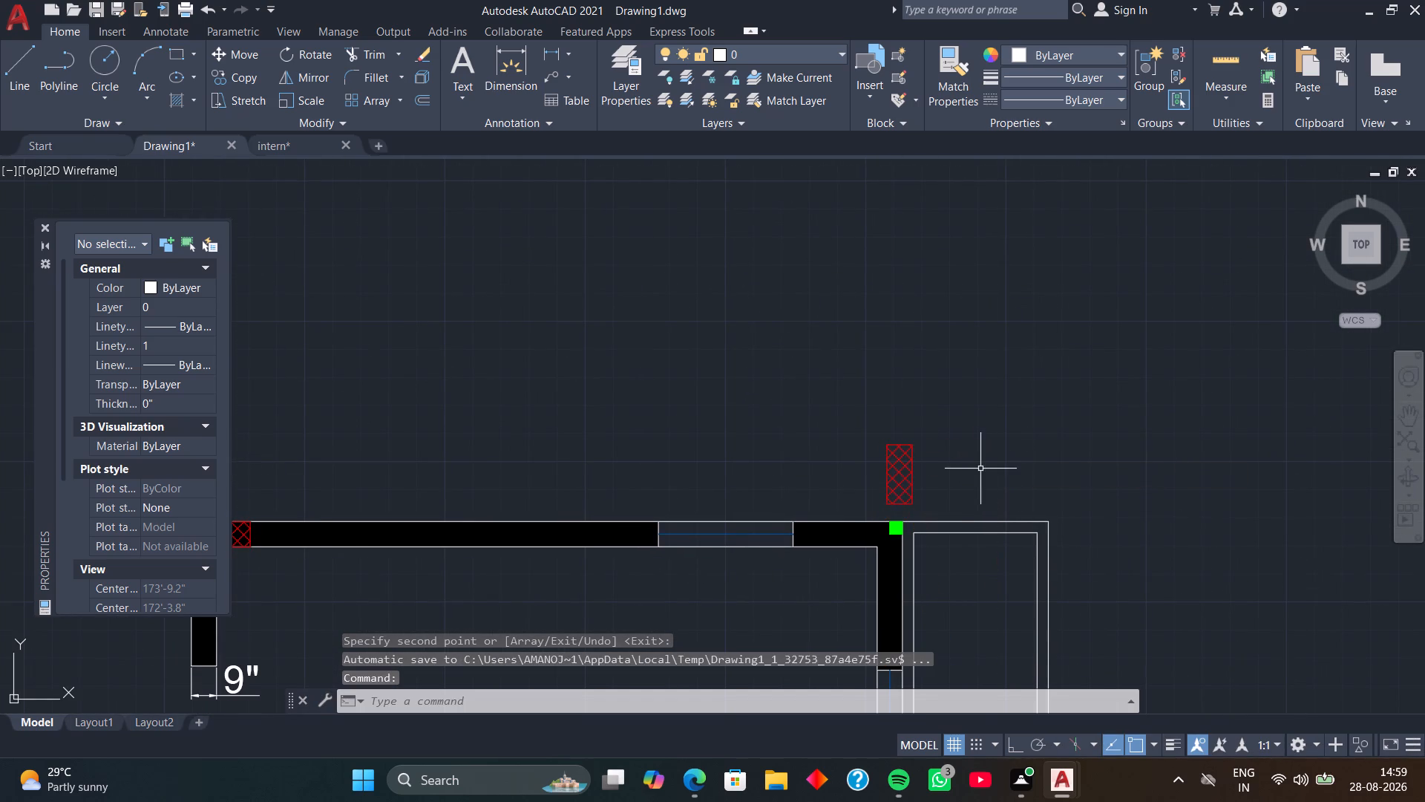
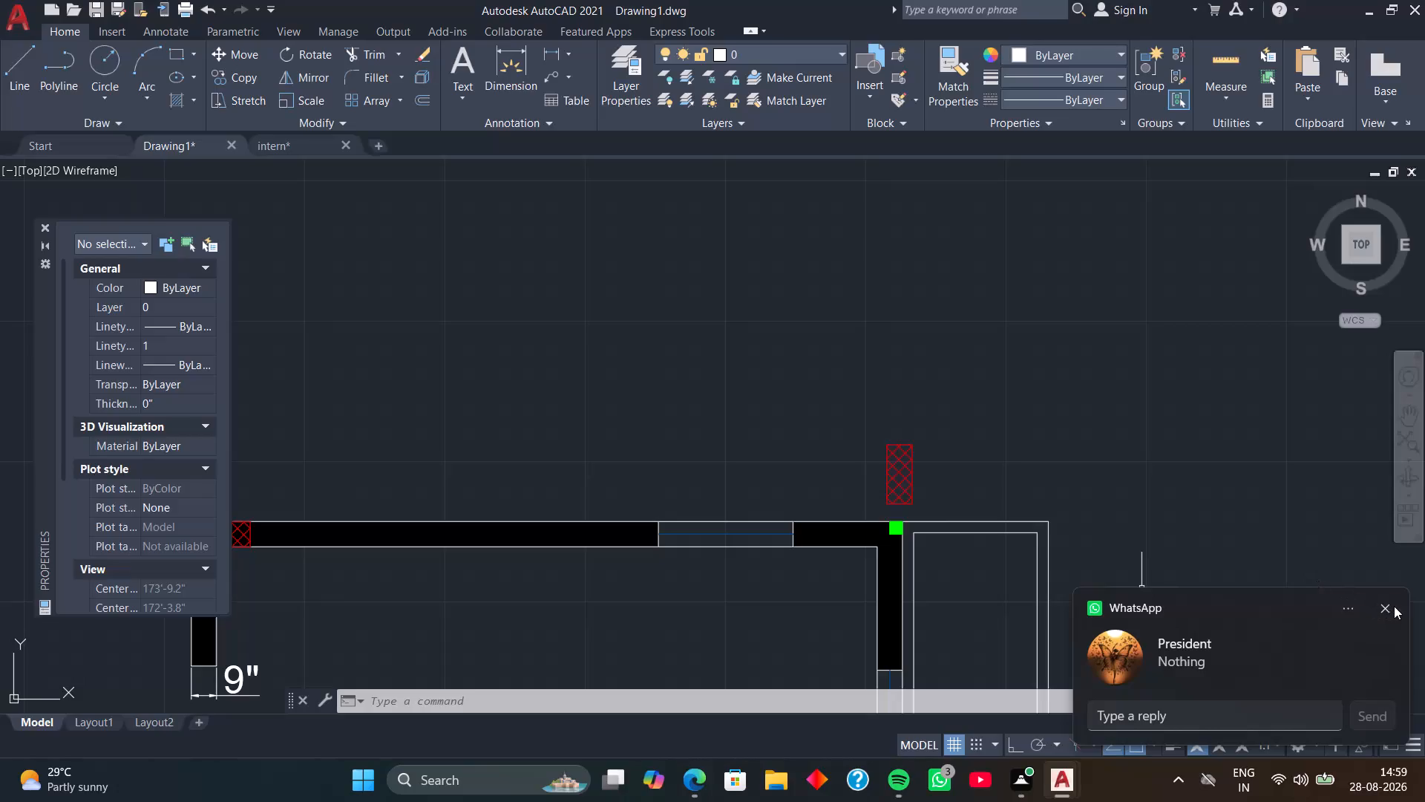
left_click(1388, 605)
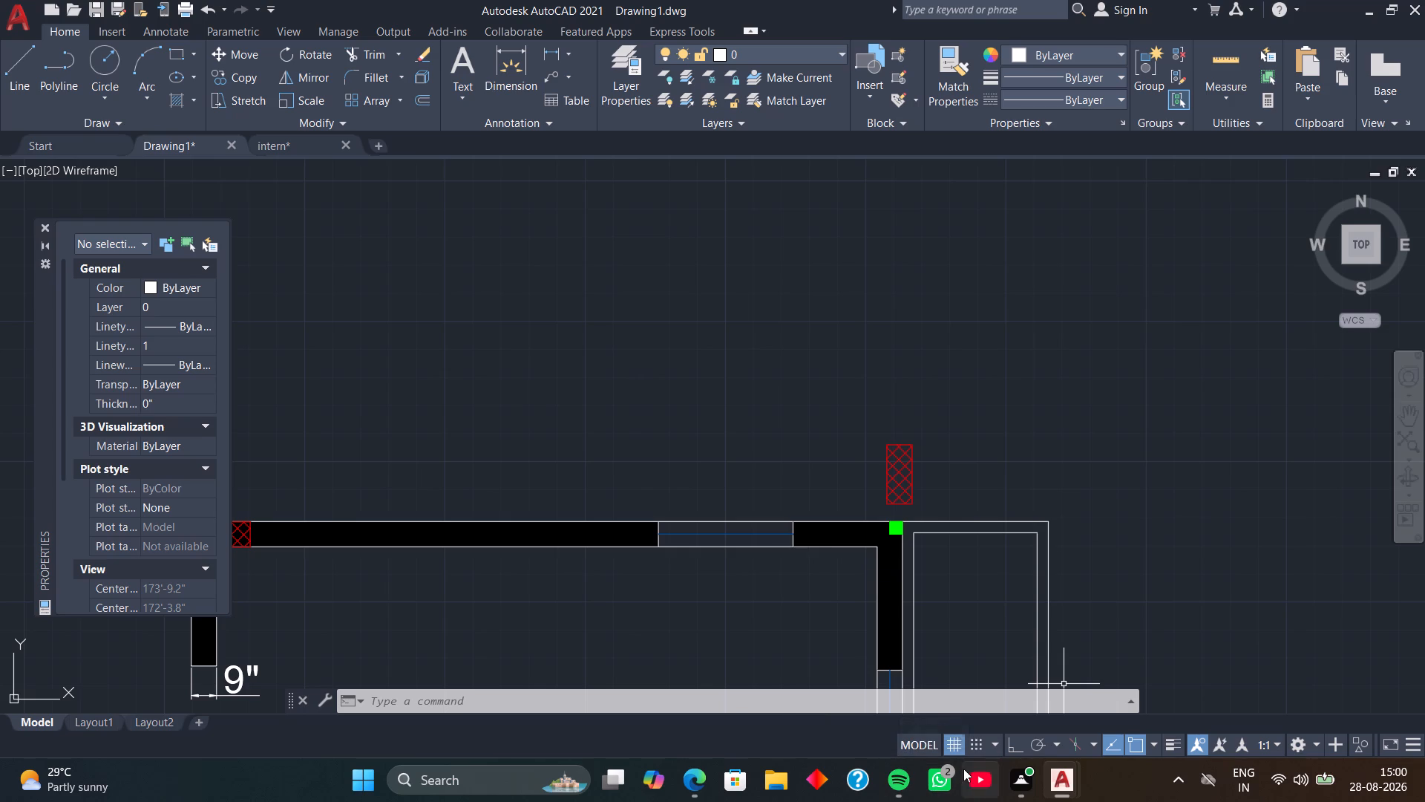
Move the upright column copy above the plan's upper-right wall corner into that corner, flush with the outer wall faces and over the green square.
scroll(932, 464, "down", 1)
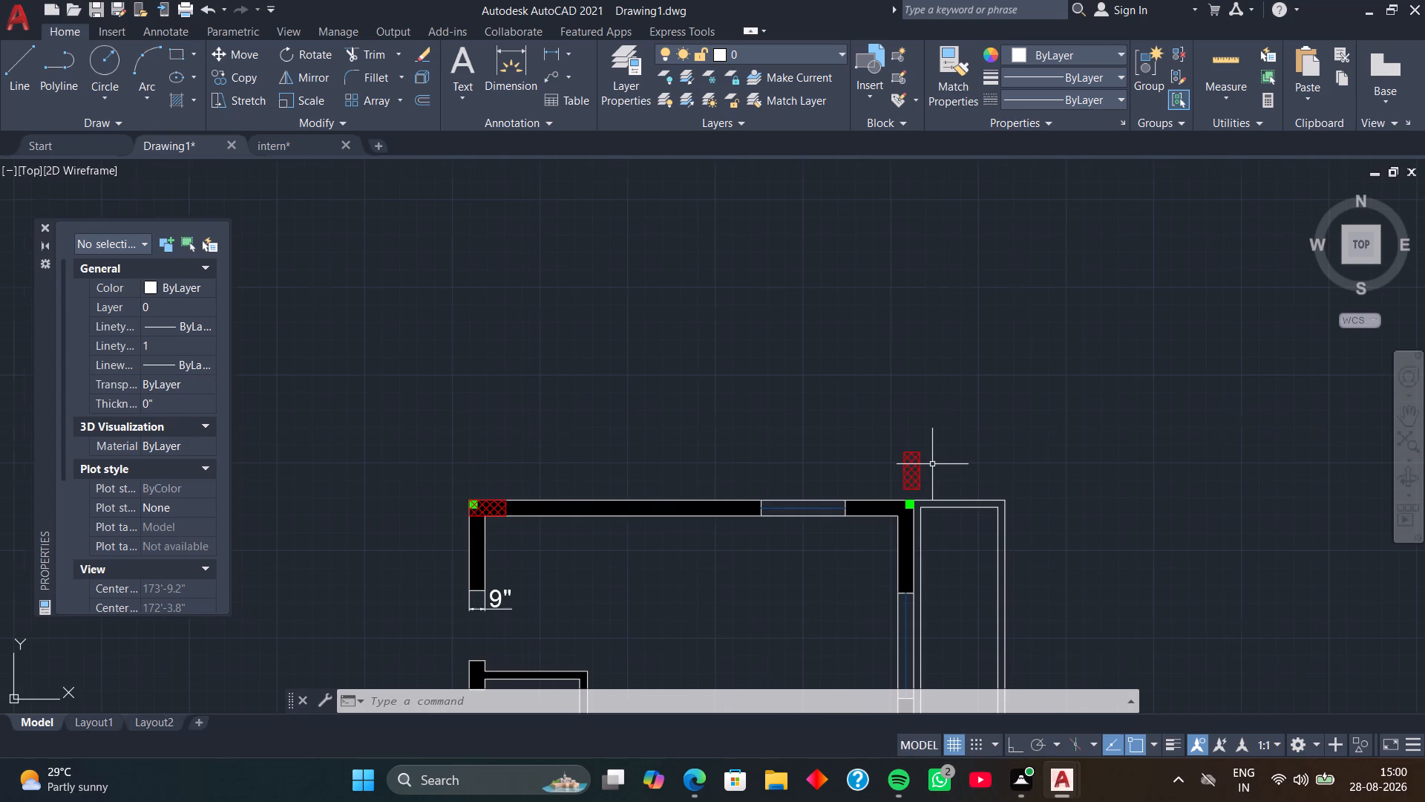
scroll(928, 461, "up", 2)
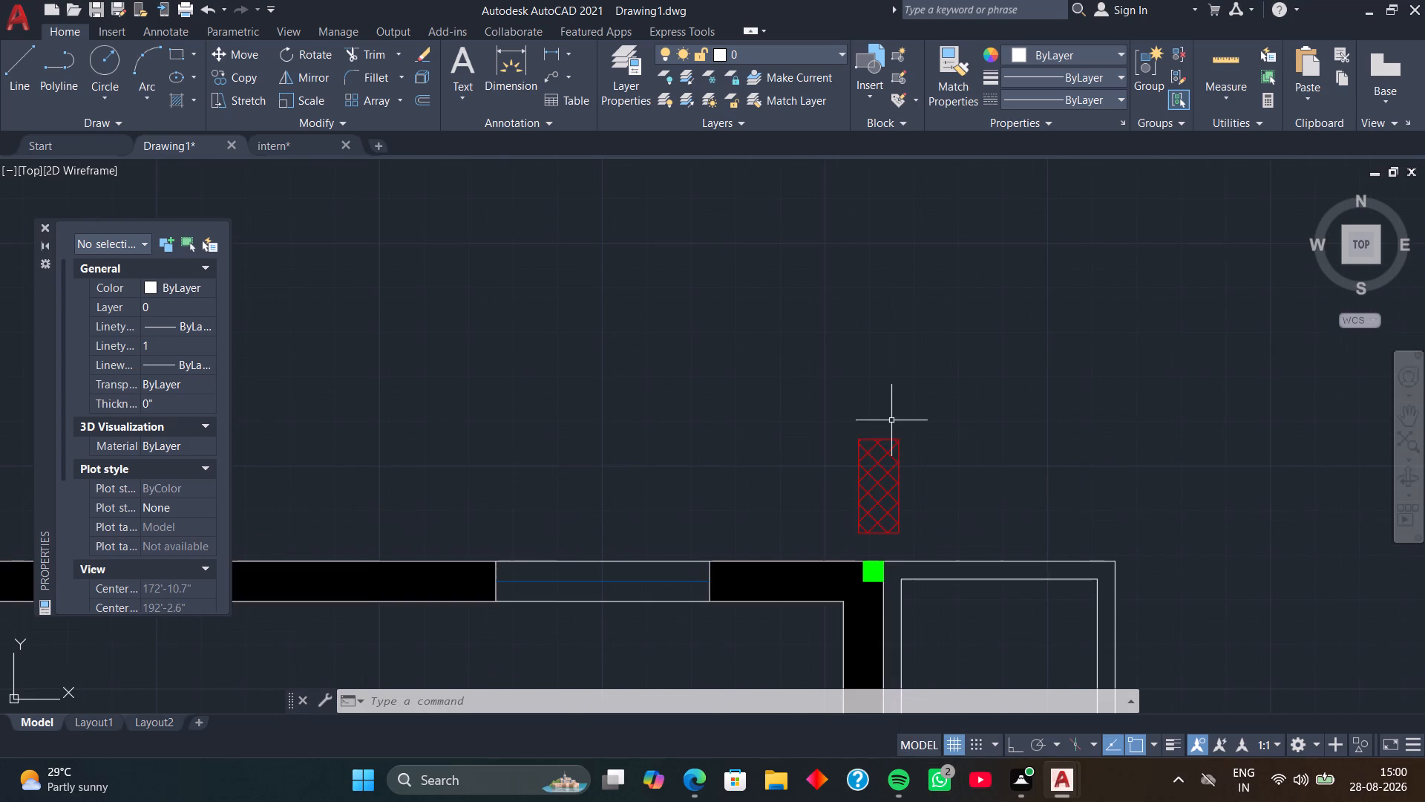
left_click_drag(934, 414, 934, 426)
left_click(884, 473)
scroll(904, 440, "up", 1)
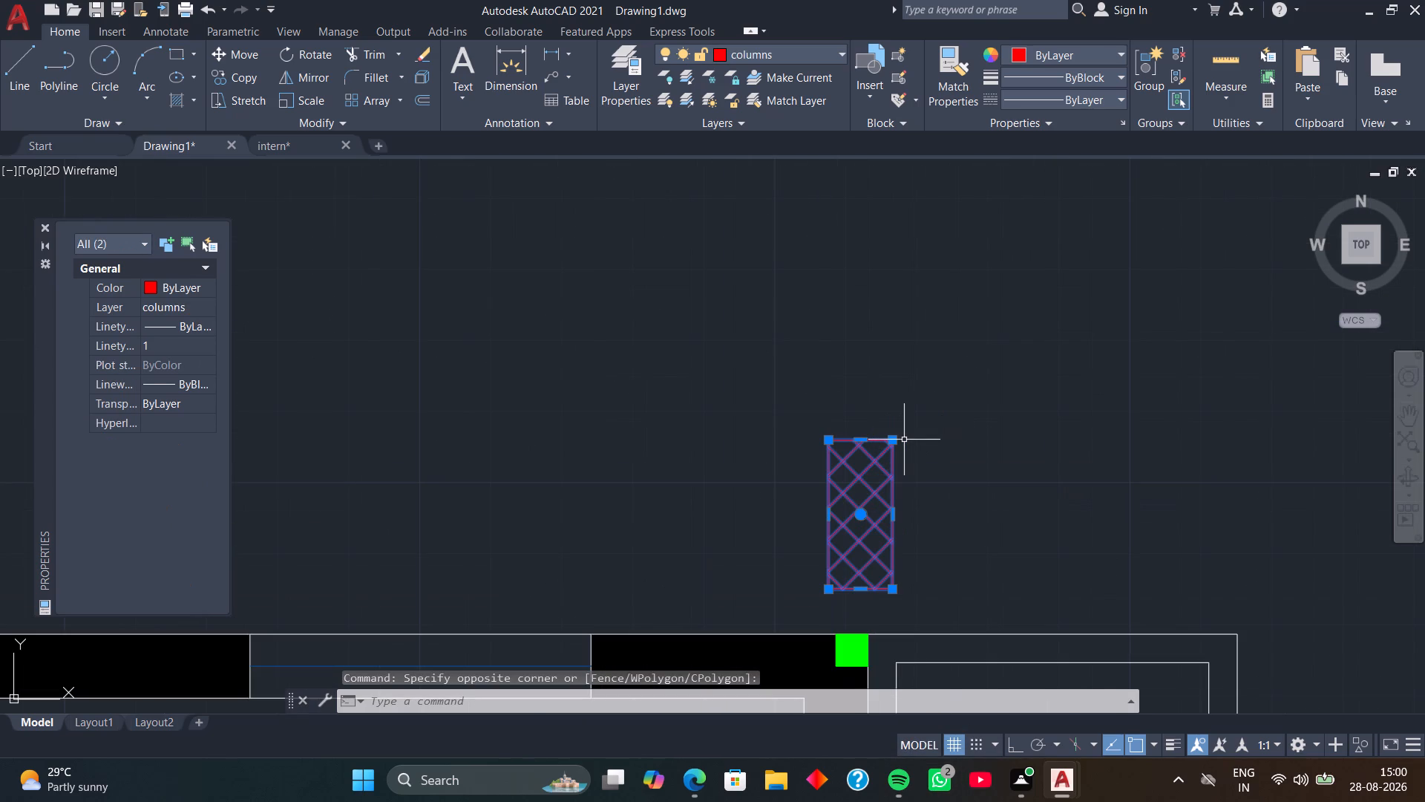
type("M")
key("space")
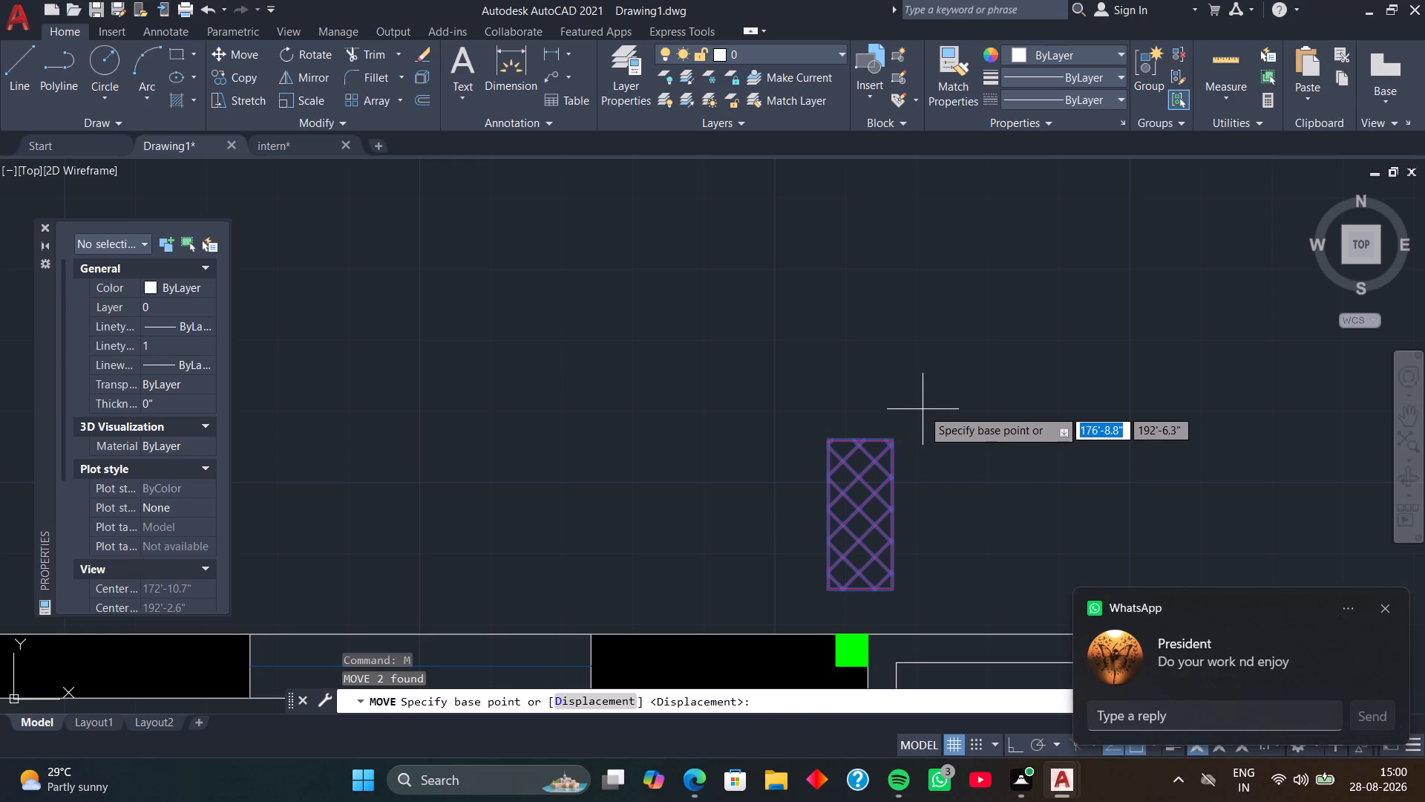
left_click(894, 435)
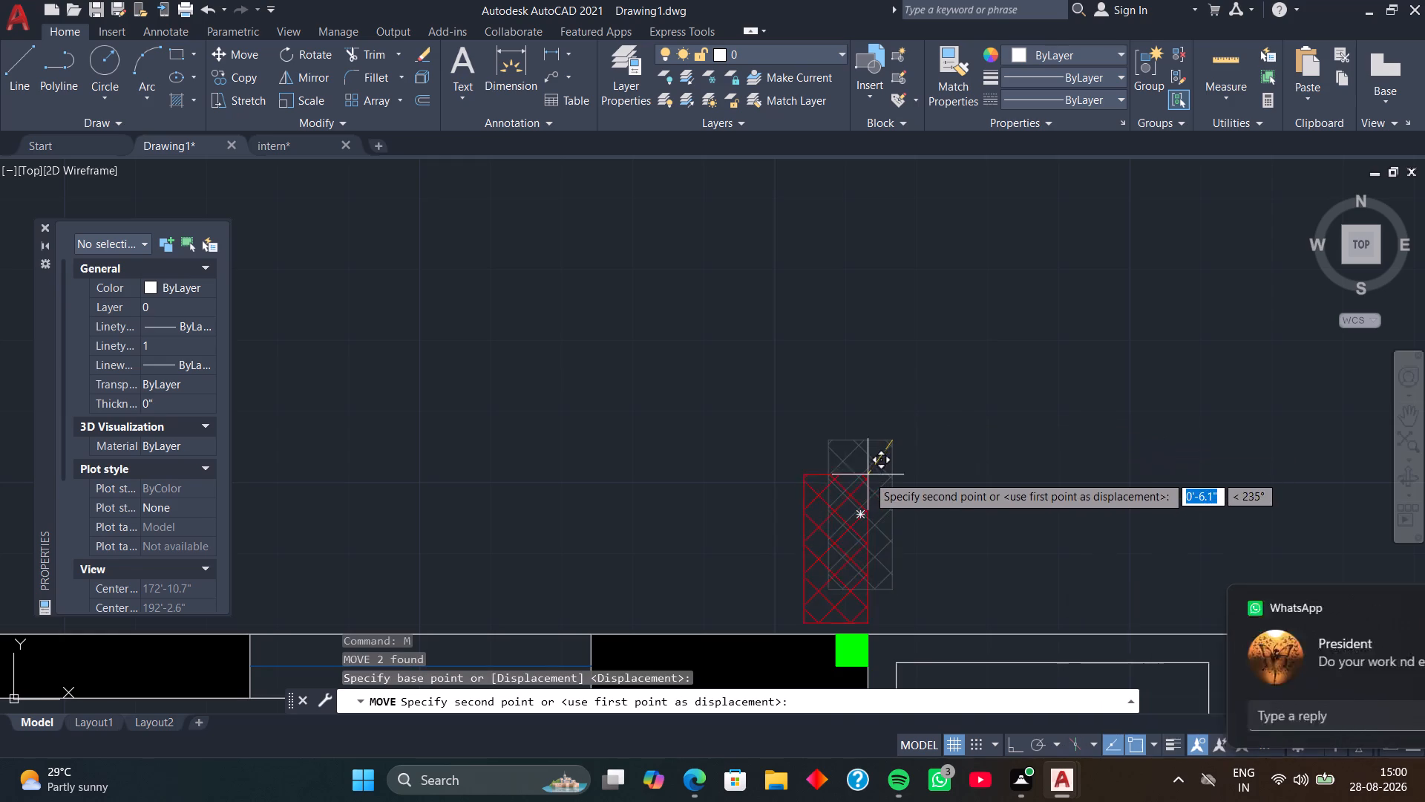
scroll(869, 480, "down", 2)
middle_click_drag(869, 480, 879, 371)
scroll(870, 421, "up", 4)
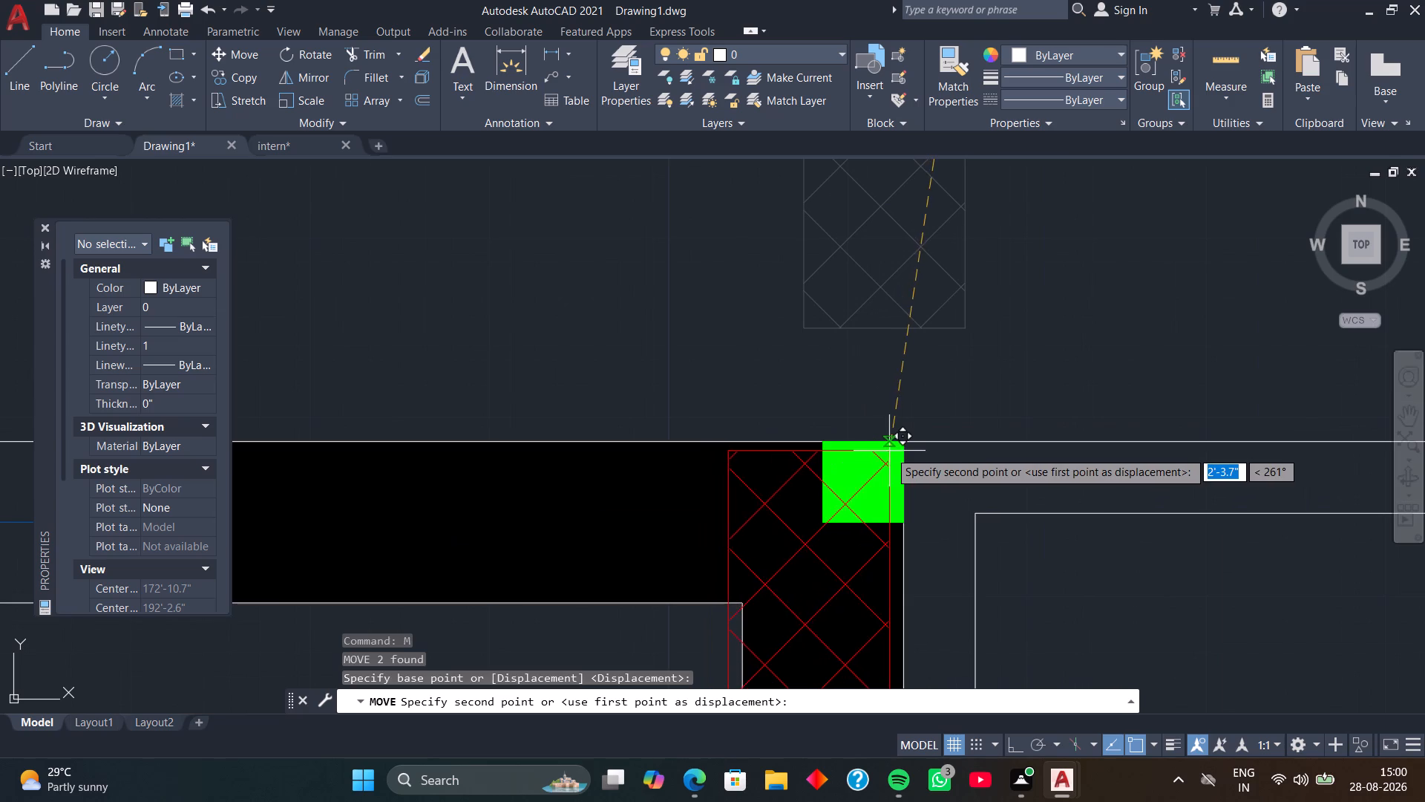
left_click(902, 442)
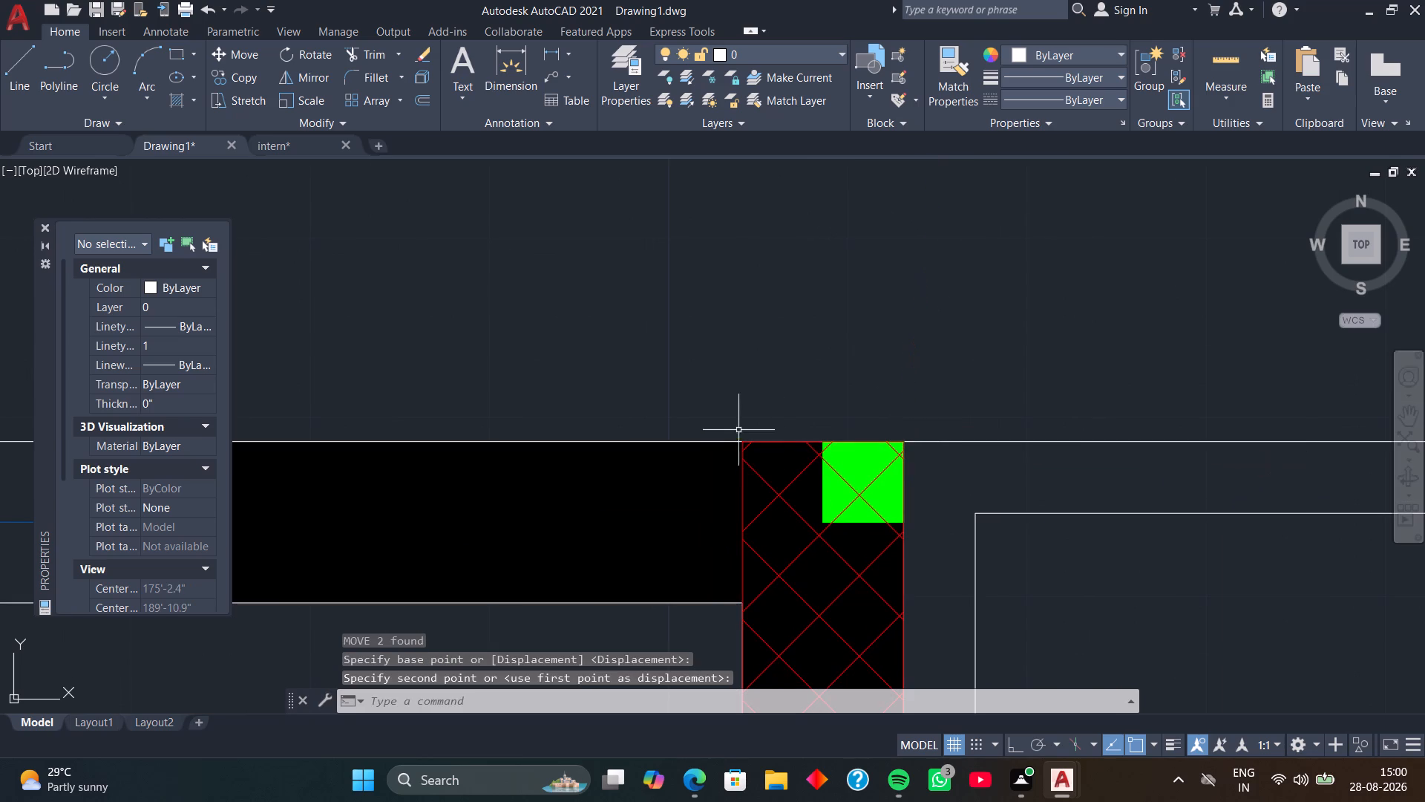
Select the upright column copy and its hatch just outside the left wall, beside the green square of the middle wall corner.
scroll(710, 429, "down", 4)
middle_click_drag(698, 436, 1203, 241)
middle_click_drag(699, 316, 975, 196)
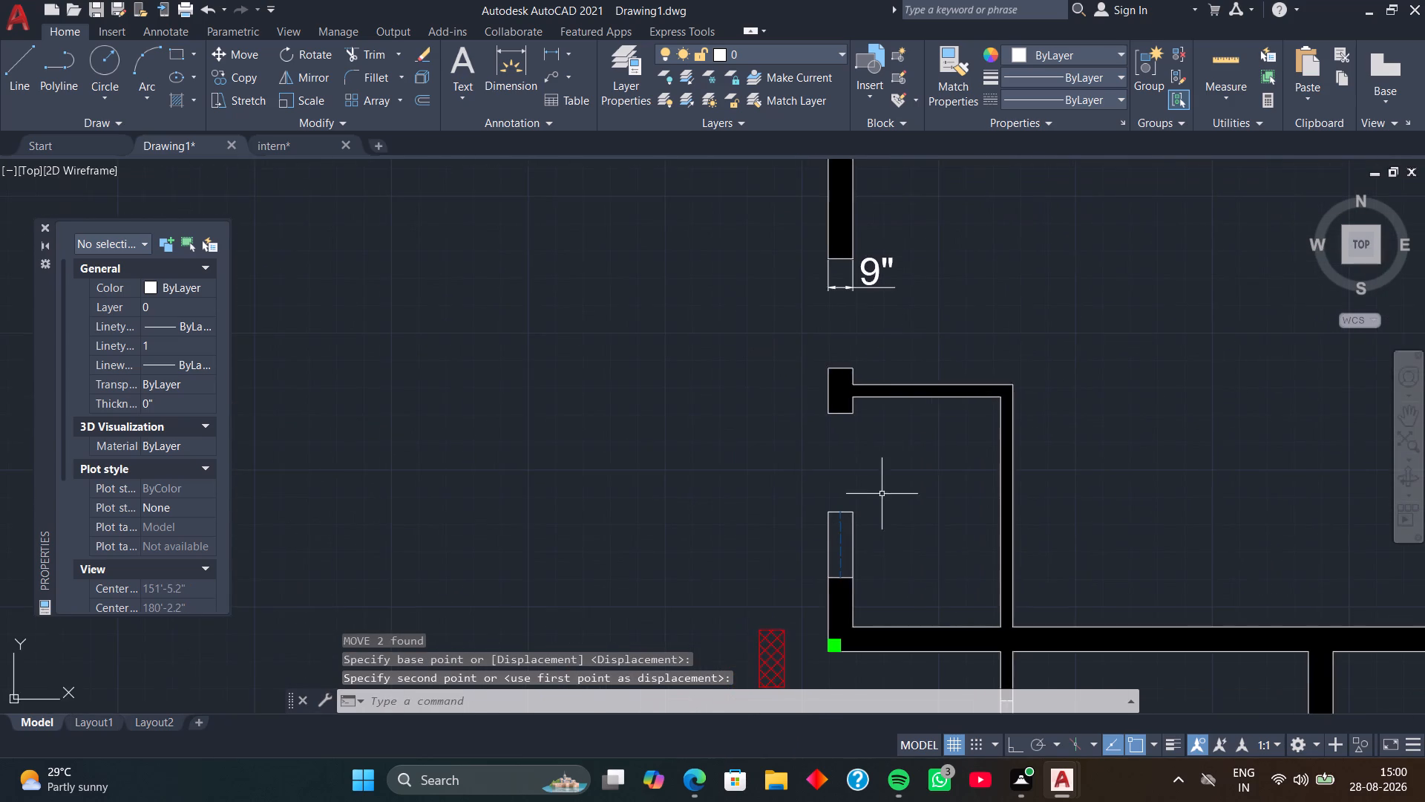
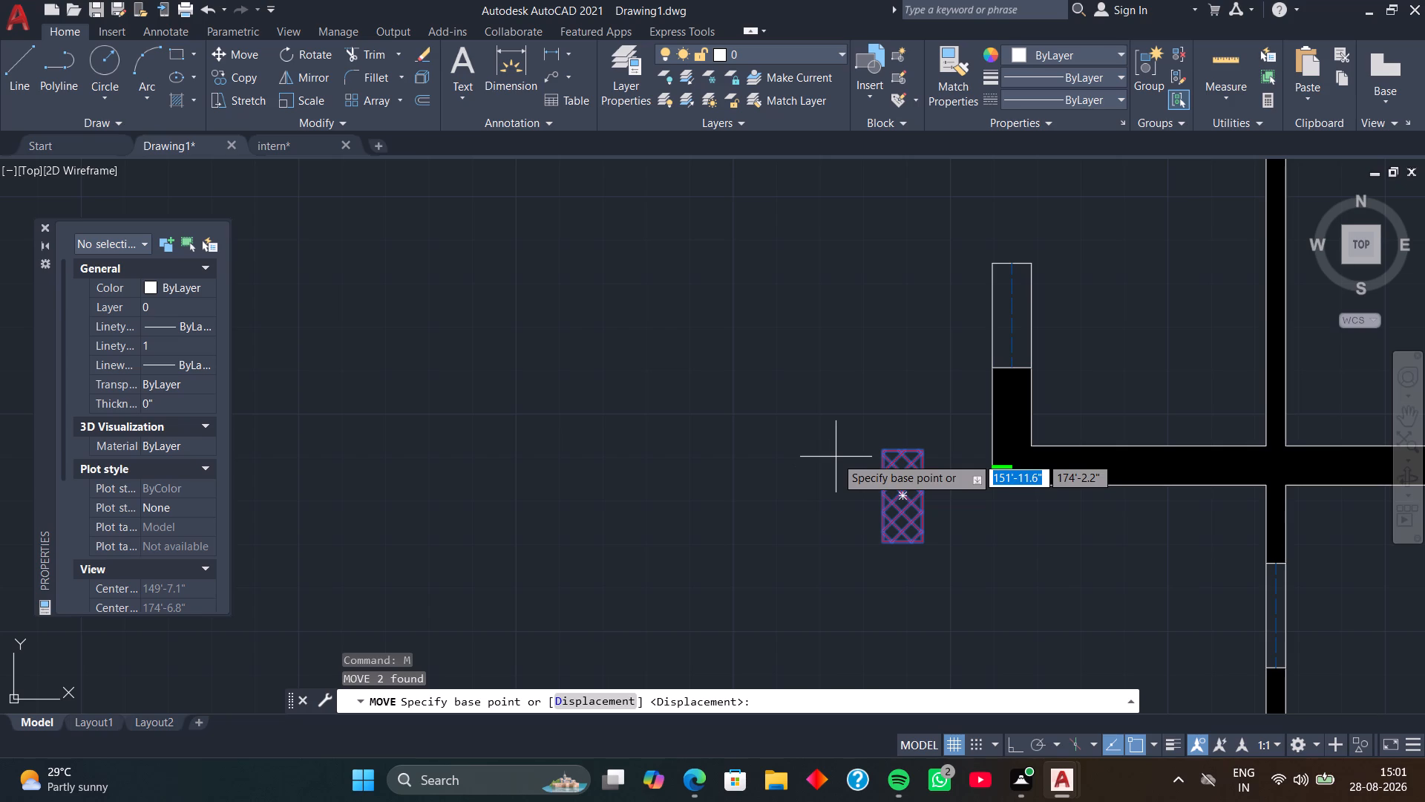
Move the selected upright column copy and hatch into the left wall's middle corner, flush with the outer wall faces over the green square.
left_click(883, 540)
scroll(992, 491, "up", 2)
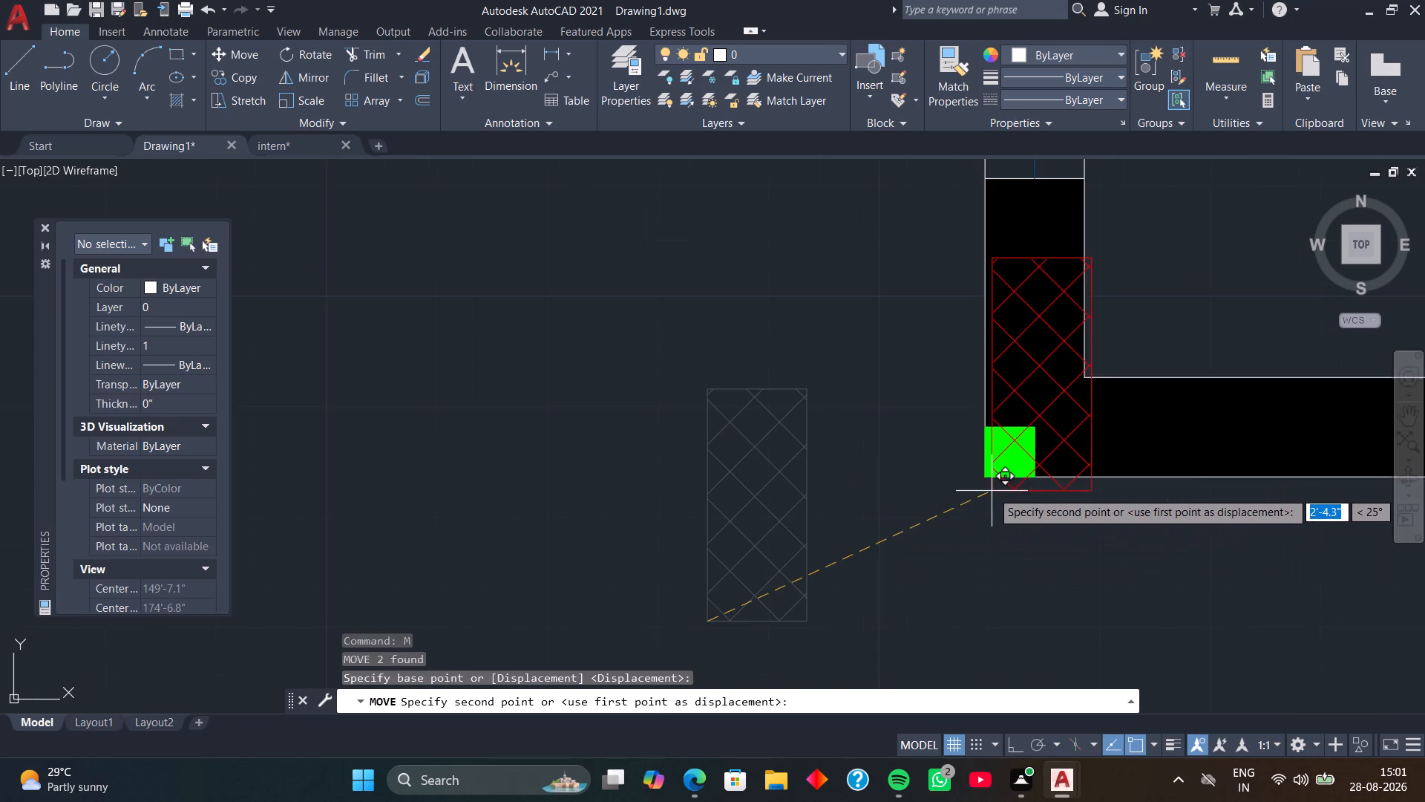
left_click(983, 478)
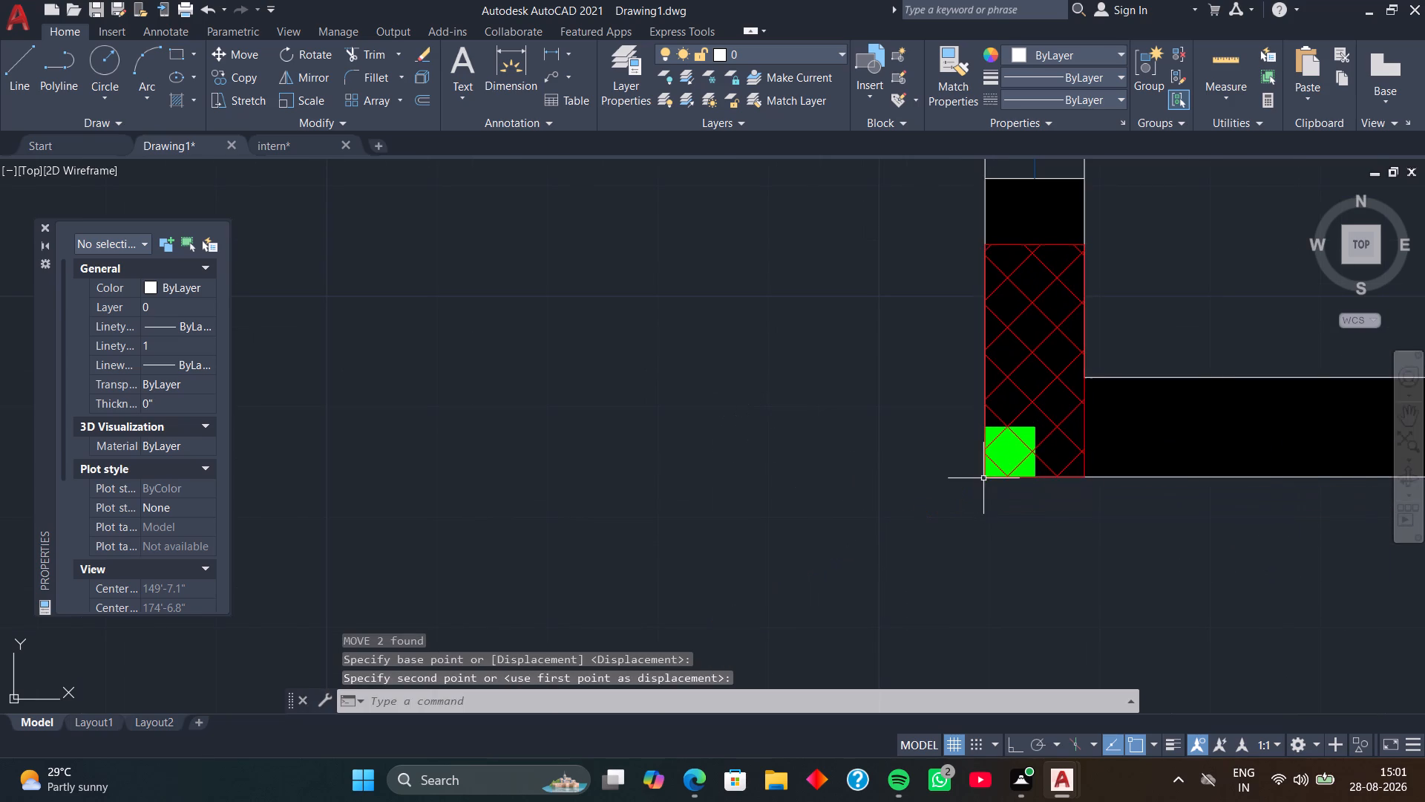
Move the upright column and hatch at the next left-wall corner below so its upper outer corner meets the wall's outer corner.
scroll(964, 521, "down", 3)
middle_click_drag(964, 538, 926, 331)
middle_click_drag(920, 480, 917, 423)
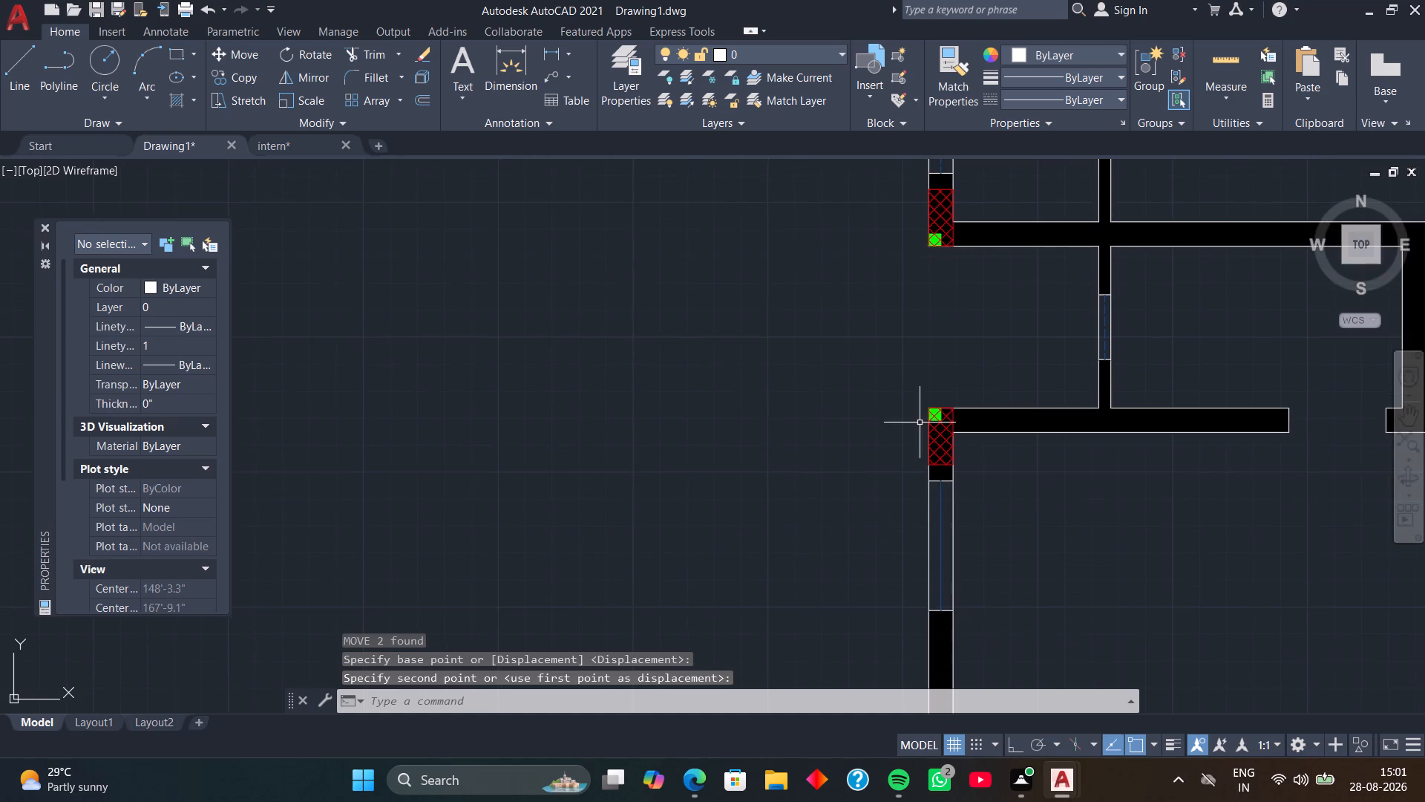
scroll(925, 423, "up", 5)
left_click(822, 232)
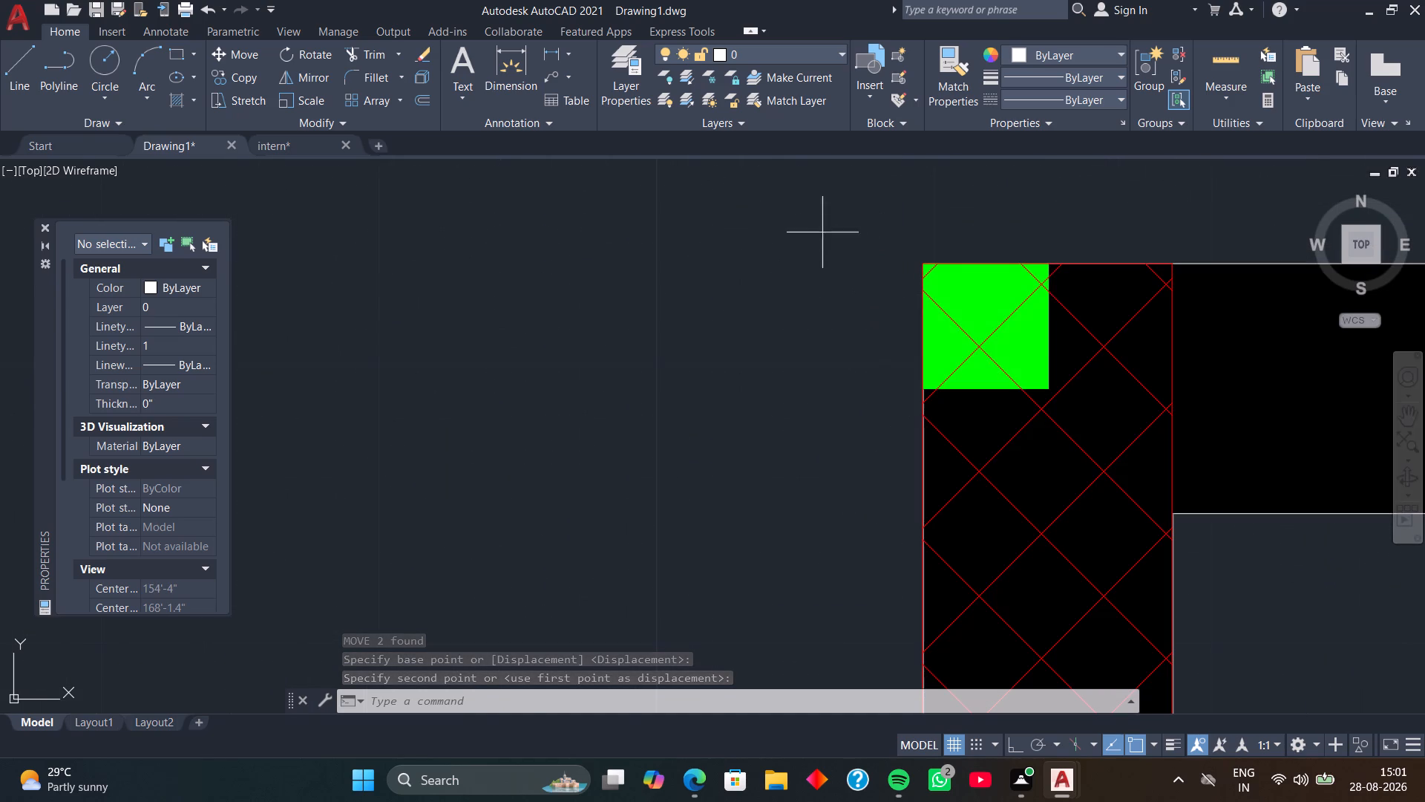
scroll(1104, 472, "down", 1)
left_click(865, 343)
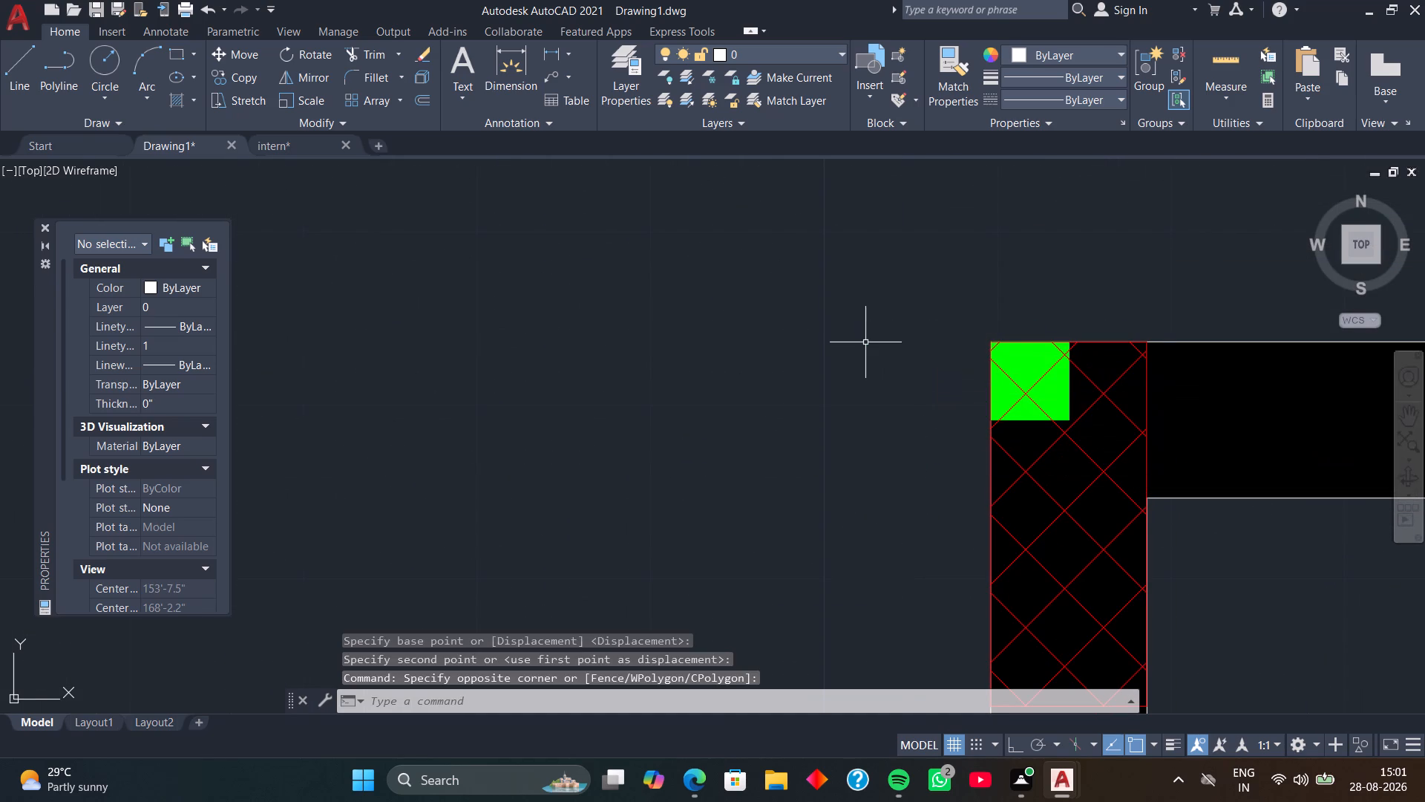
left_click(1148, 376)
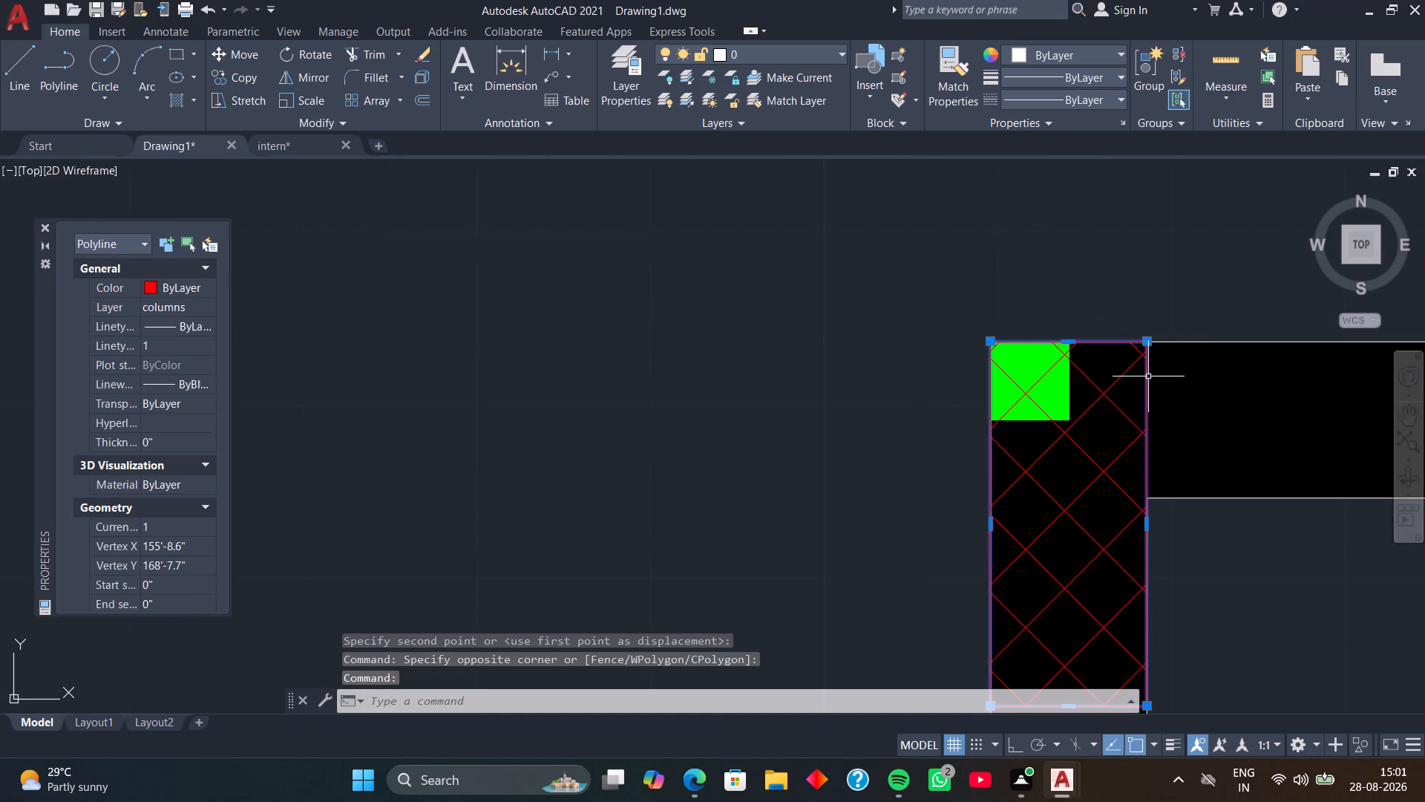
left_click(1108, 390)
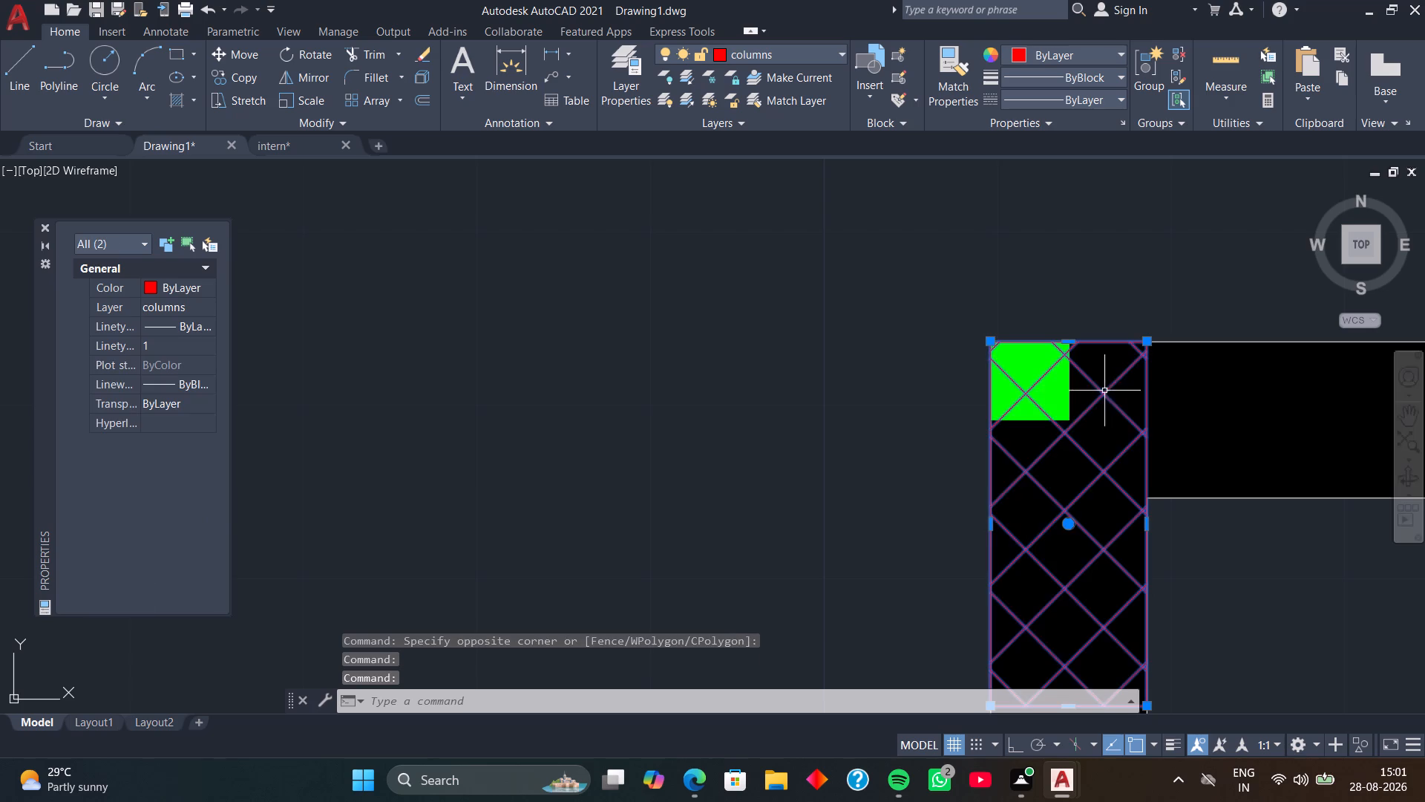
scroll(1090, 421, "down", 2)
scroll(997, 411, "up", 2)
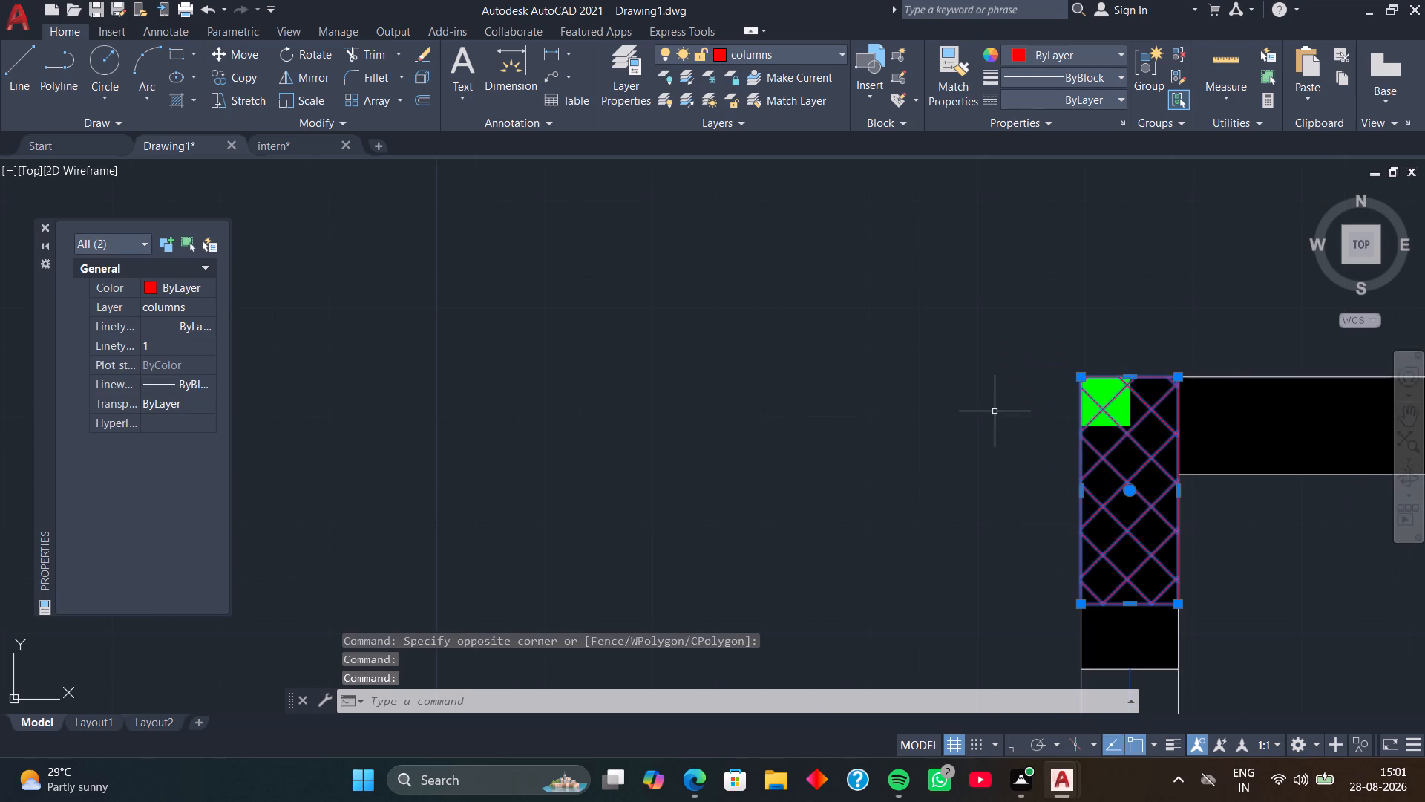
type("M")
key("space")
scroll(1244, 249, "up", 2)
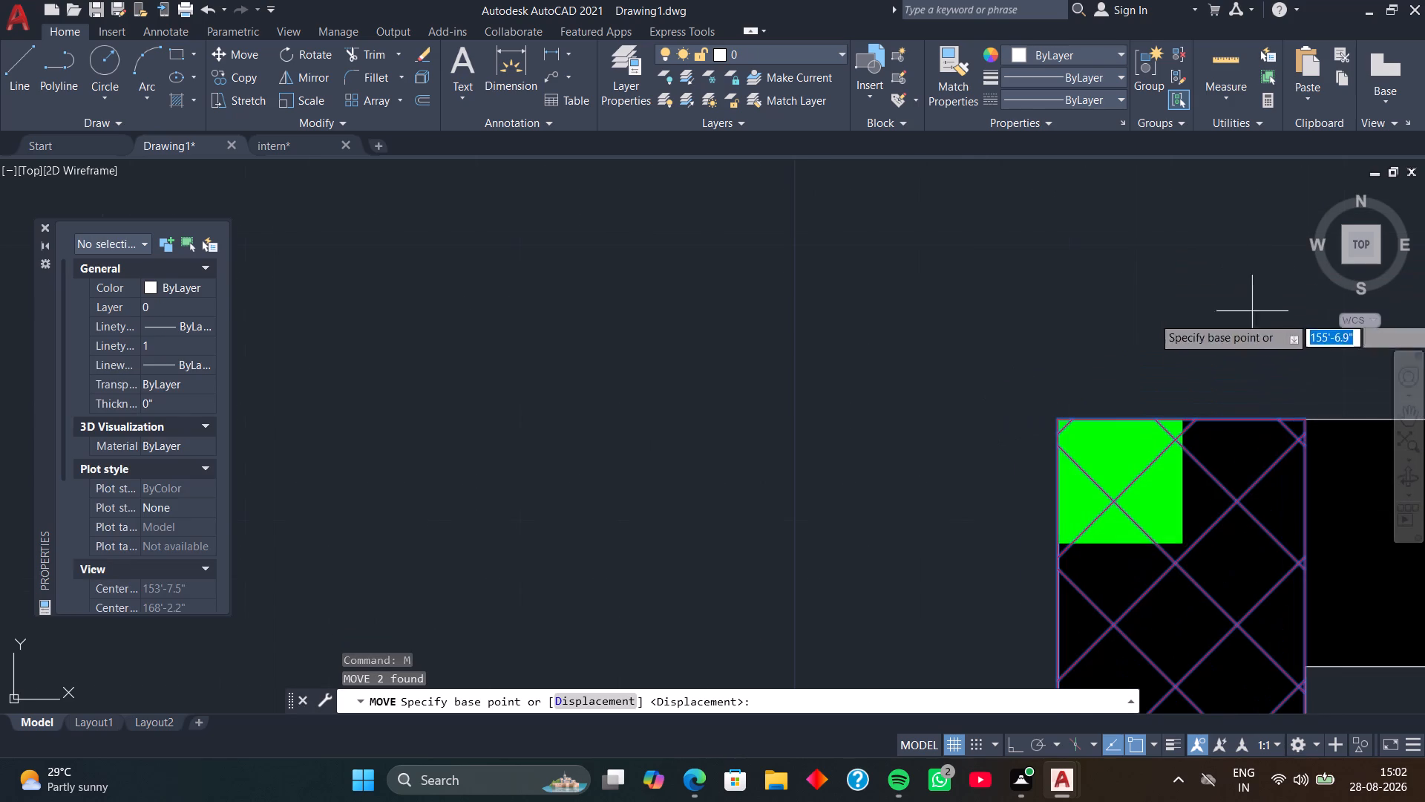
scroll(1040, 453, "up", 3)
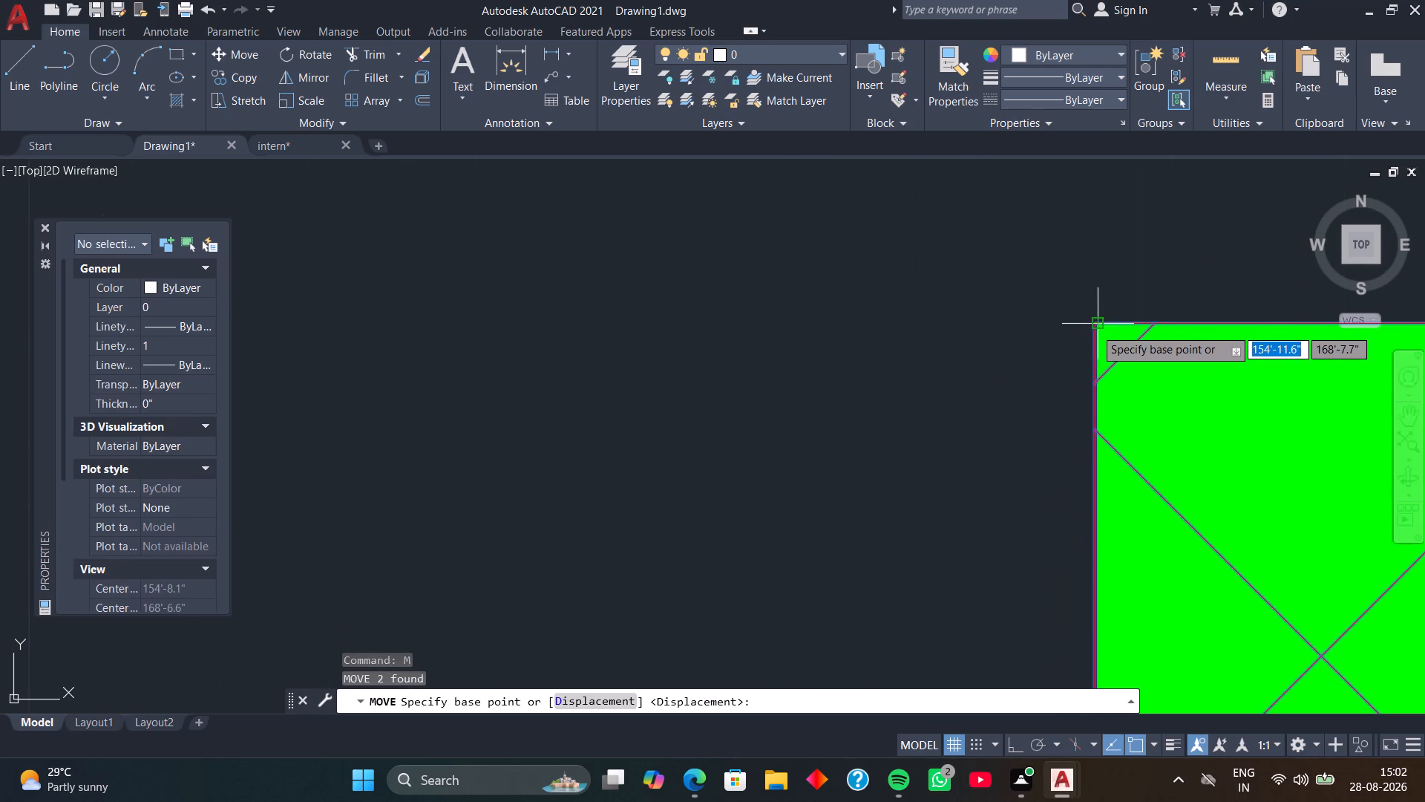
left_click(1094, 329)
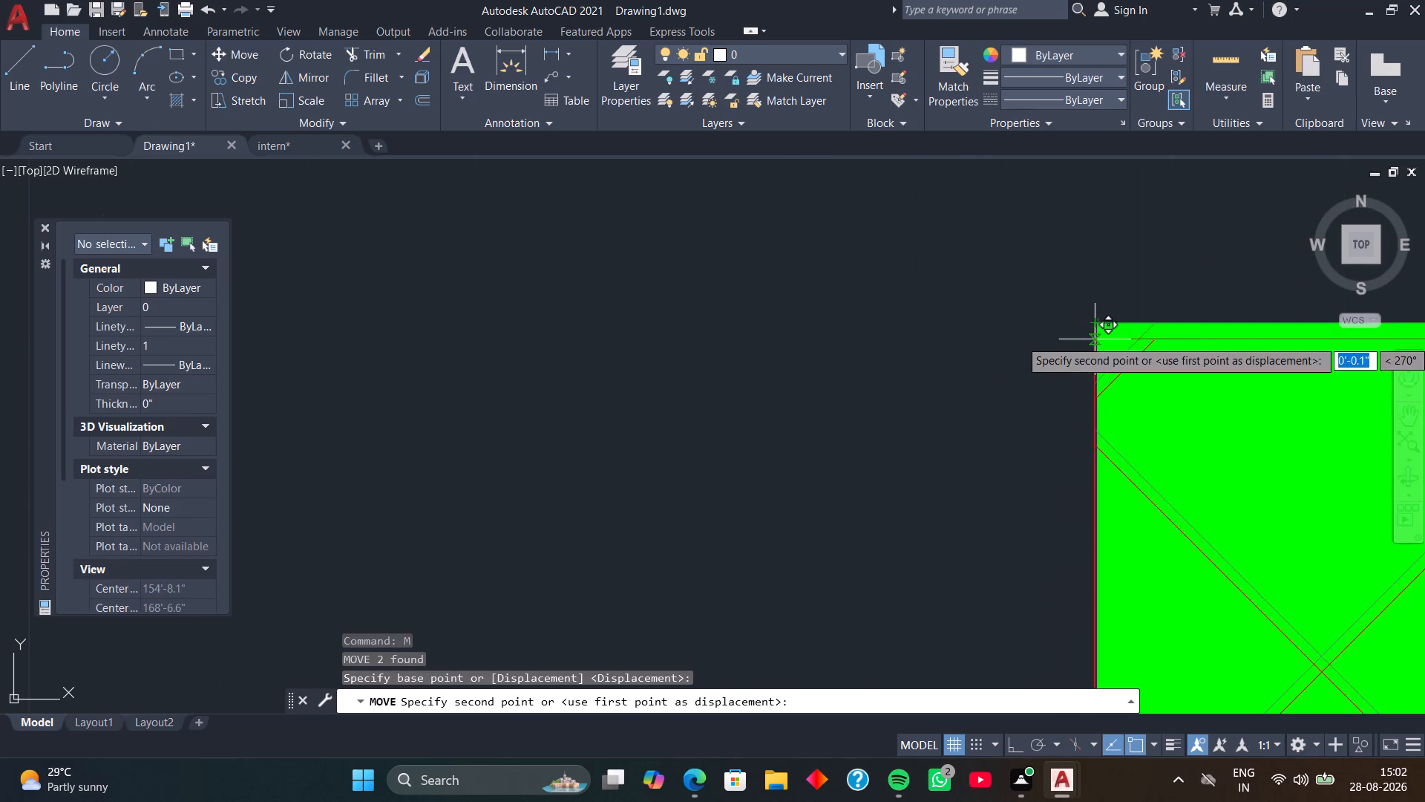
left_click(1097, 330)
Make the columns layer current for work at the green-marked wall junction on the plan's right side.
scroll(1069, 350, "down", 4)
middle_click_drag(1052, 382, 1013, 256)
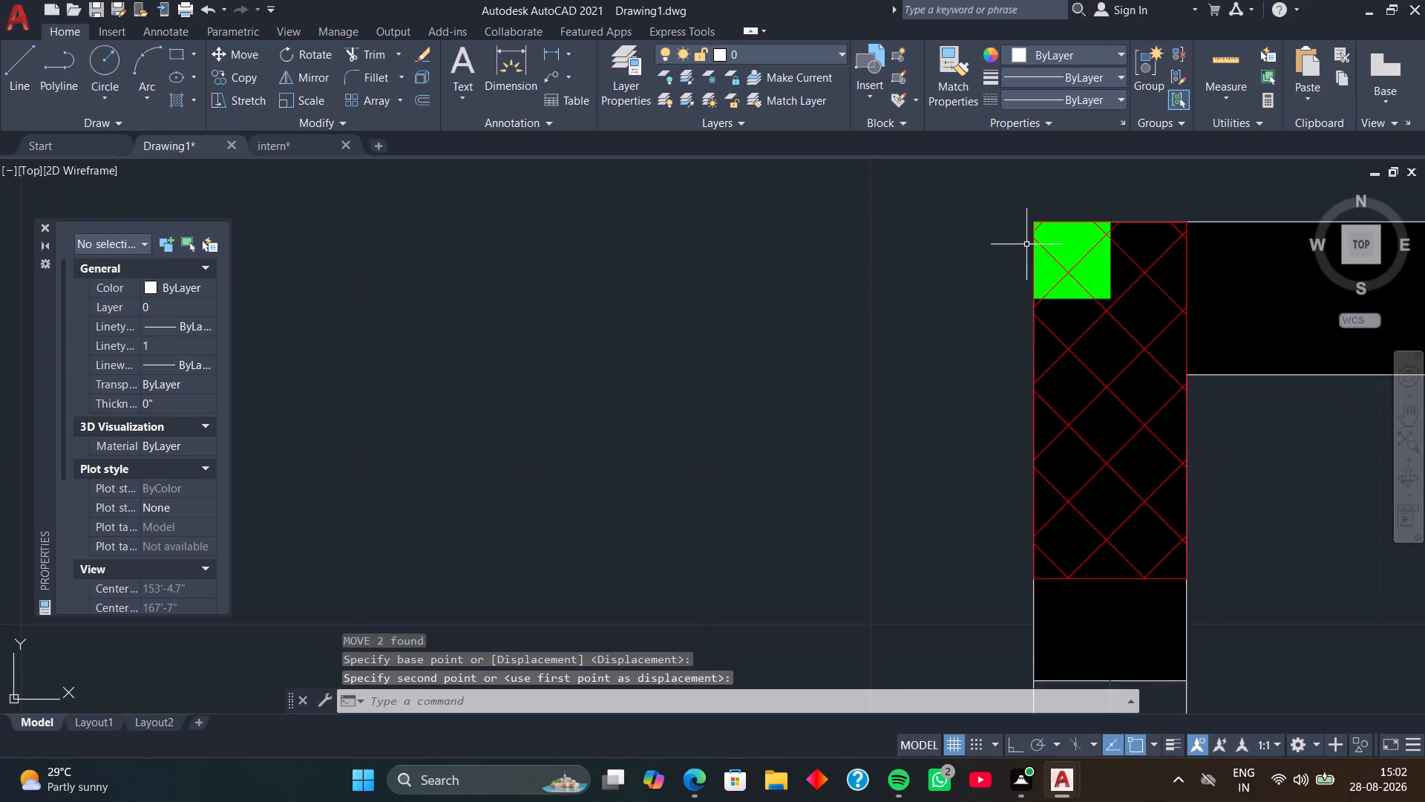
scroll(1026, 244, "down", 3)
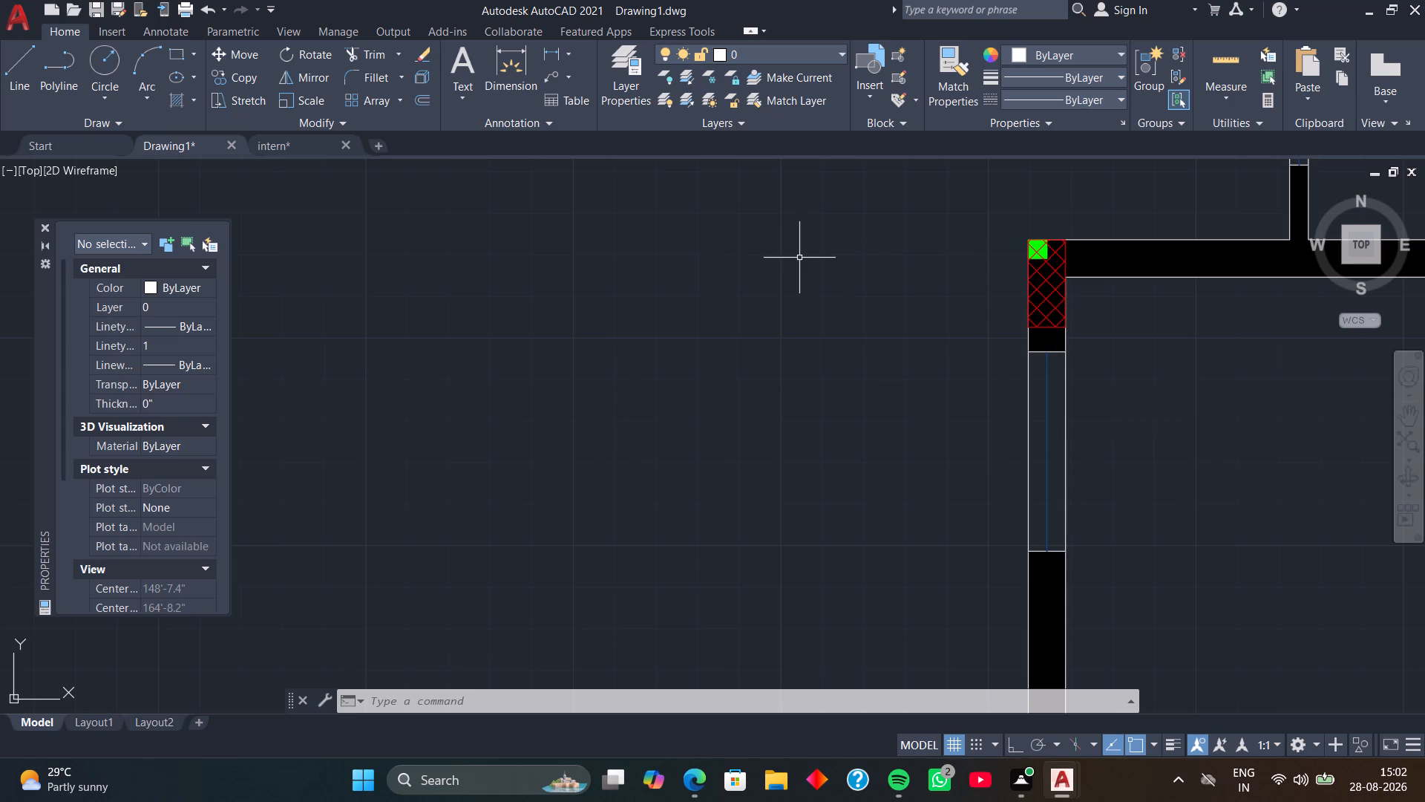
scroll(801, 258, "down", 1)
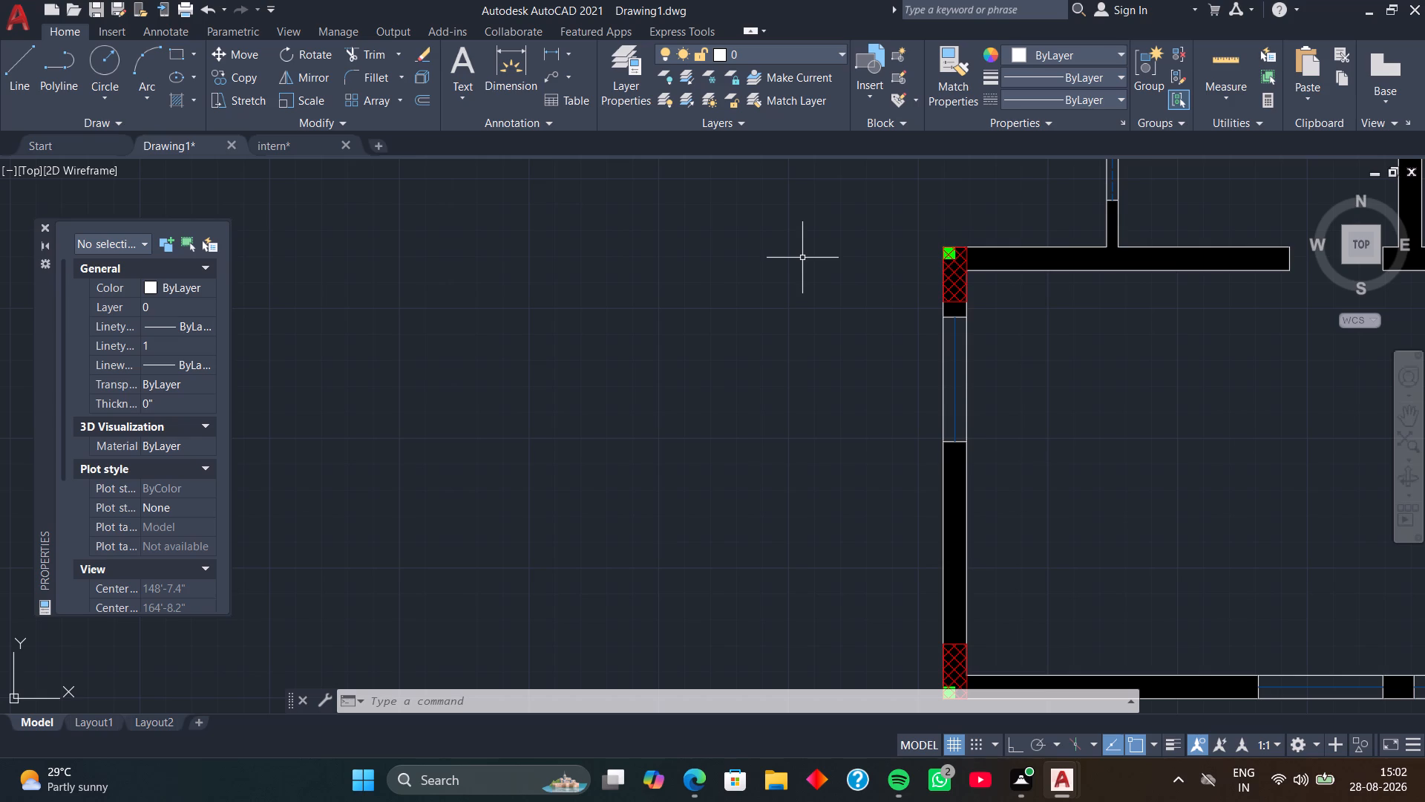
scroll(1058, 400, "down", 2)
middle_click_drag(1061, 364, 1027, 352)
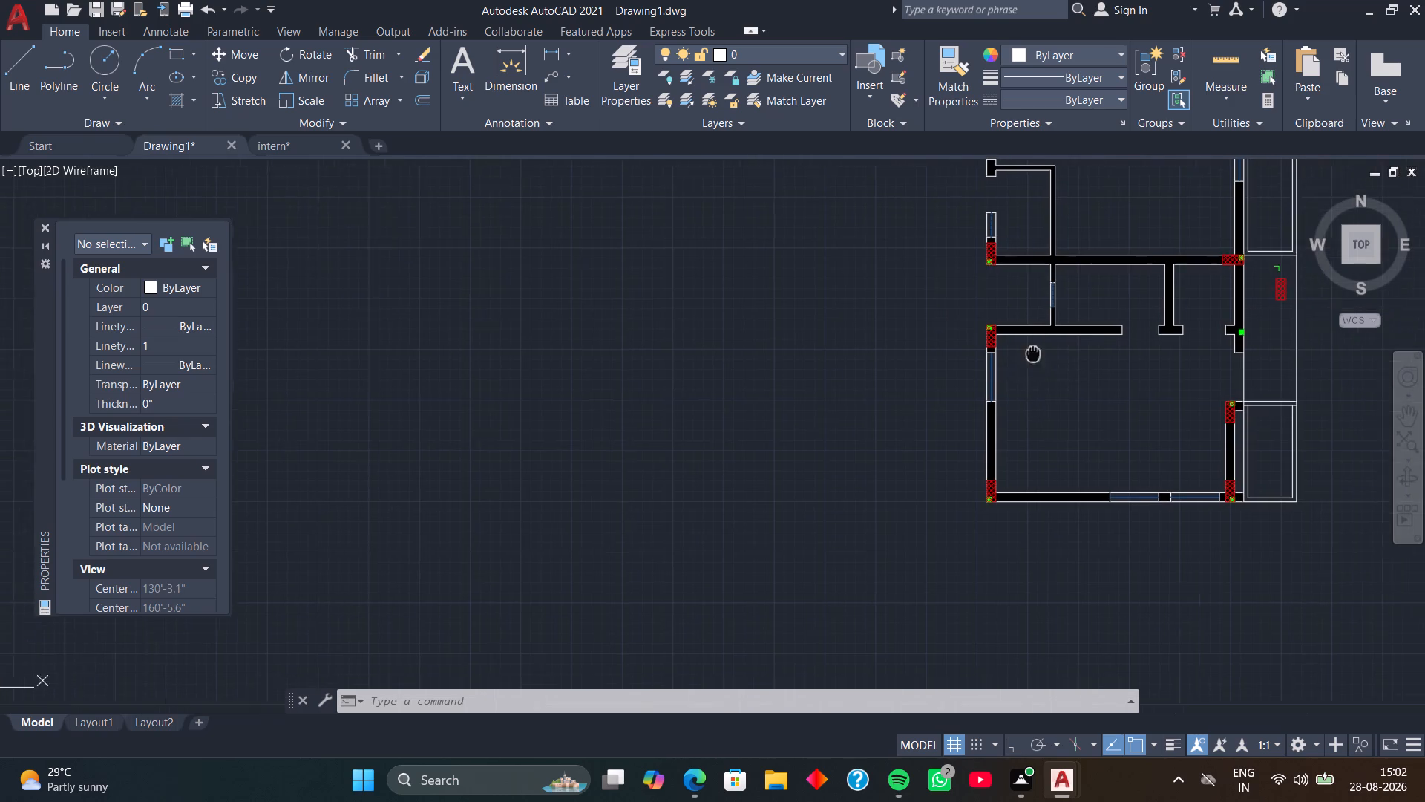
middle_click_drag(1027, 352, 722, 344)
scroll(898, 321, "up", 3)
middle_click_drag(889, 332, 866, 313)
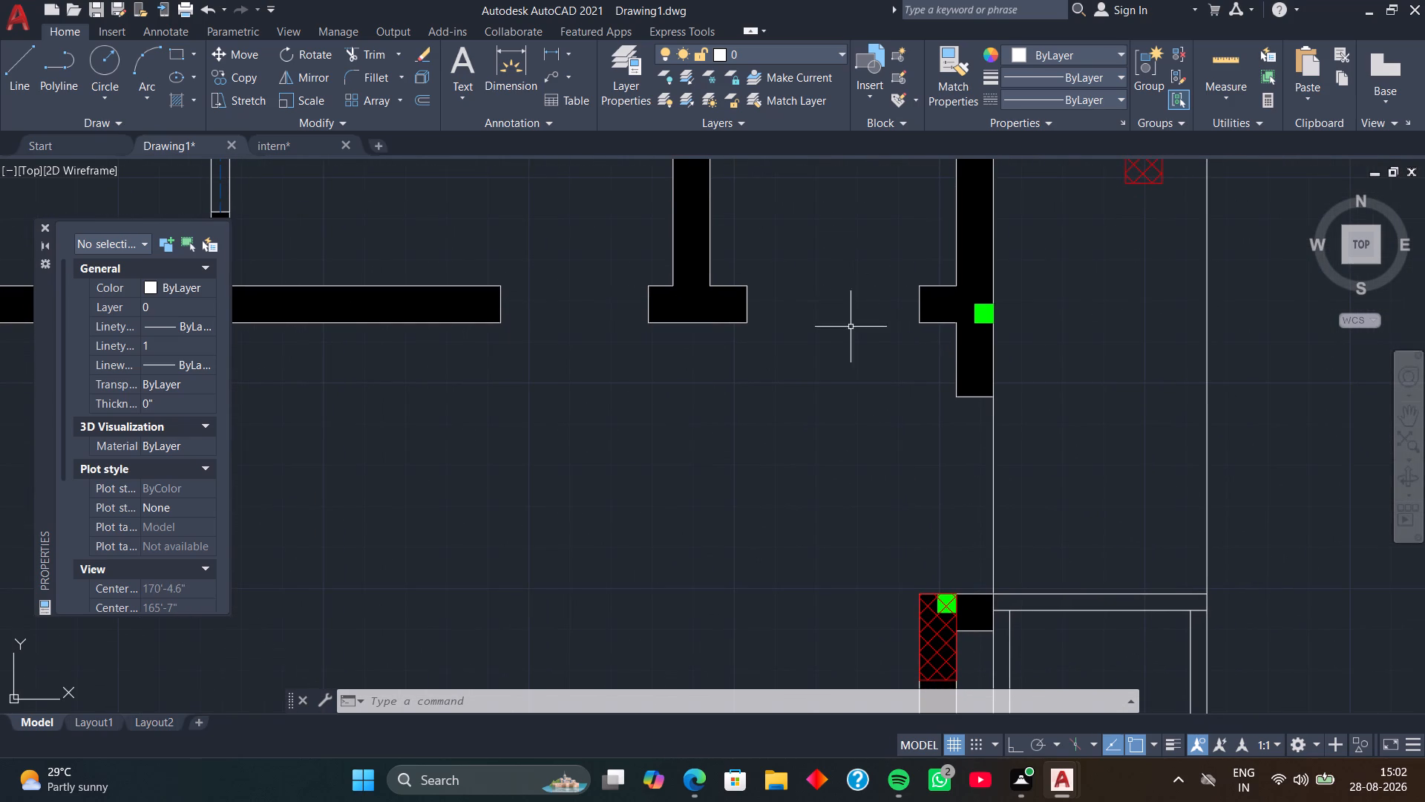
middle_click_drag(867, 351, 792, 290)
scroll(796, 314, "up", 1)
middle_click_drag(816, 310, 752, 364)
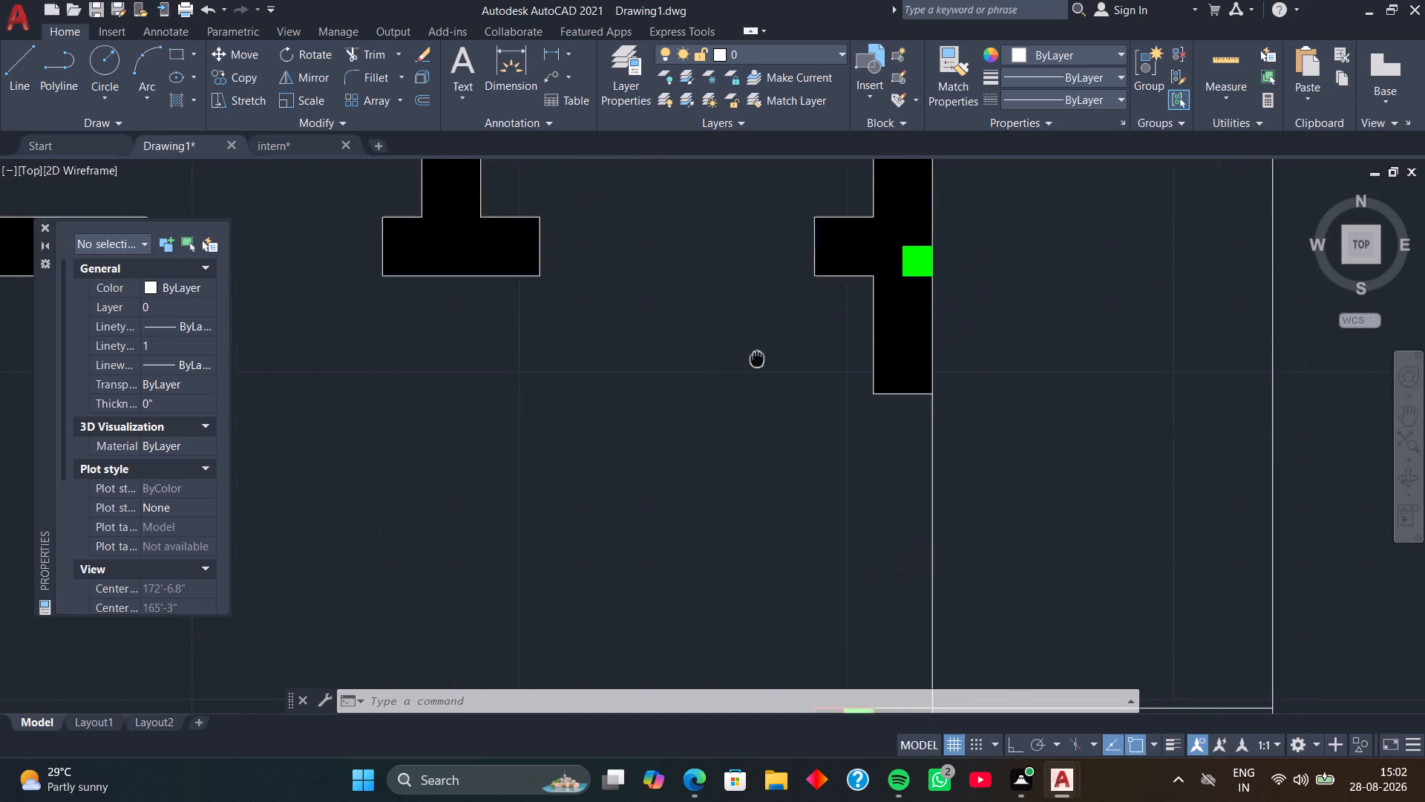
middle_click_drag(752, 364, 715, 400)
middle_click_drag(760, 372, 691, 401)
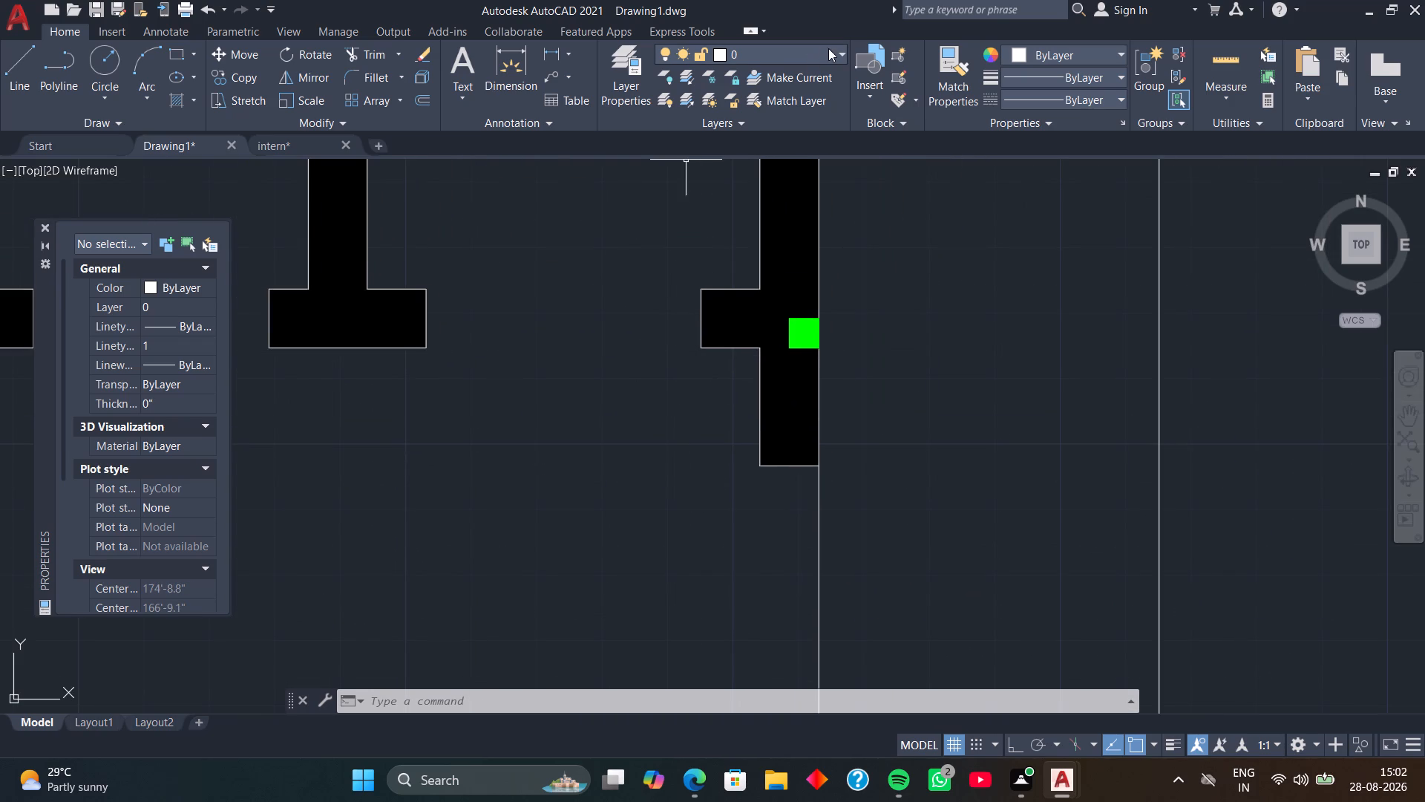
left_click(839, 49)
left_click(840, 49)
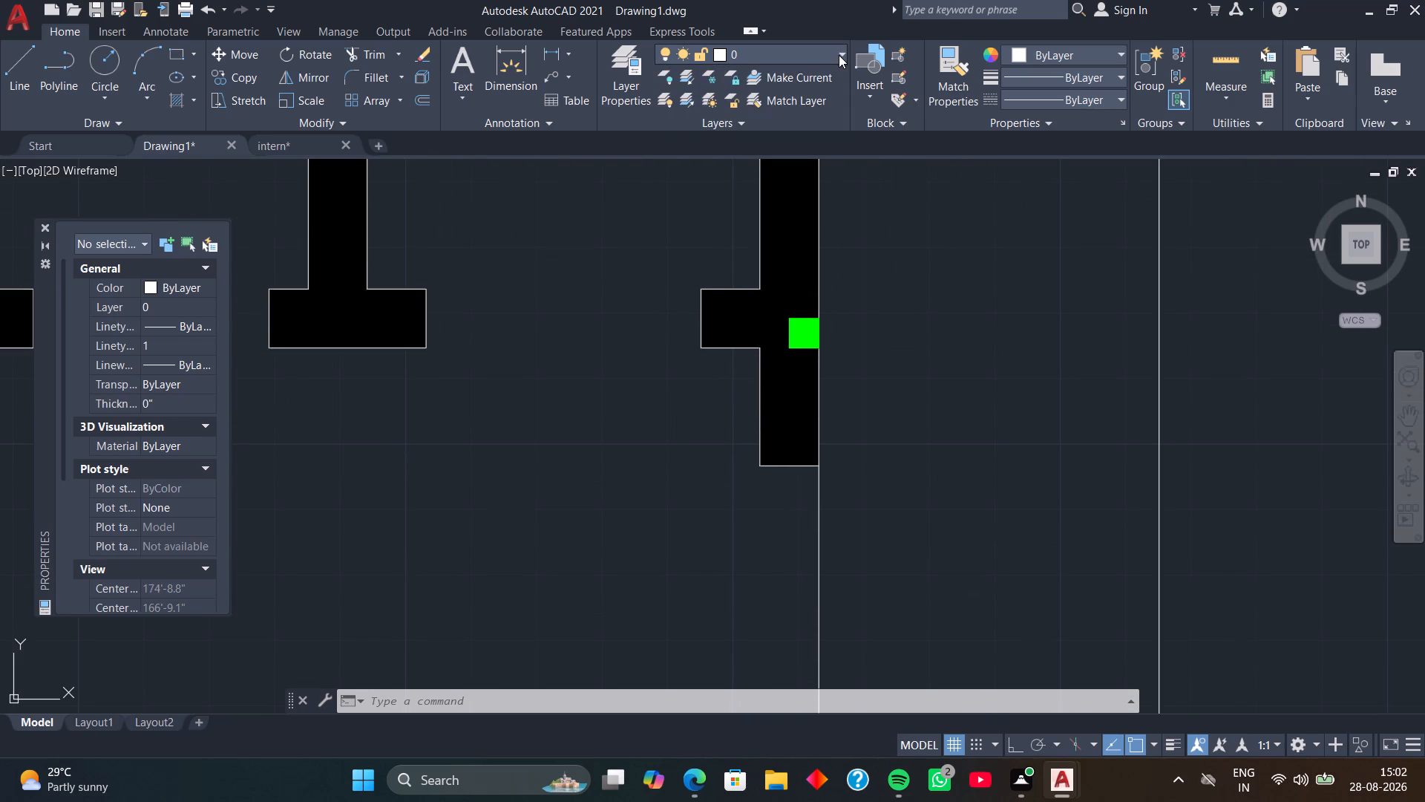
left_click(839, 55)
left_click(787, 125)
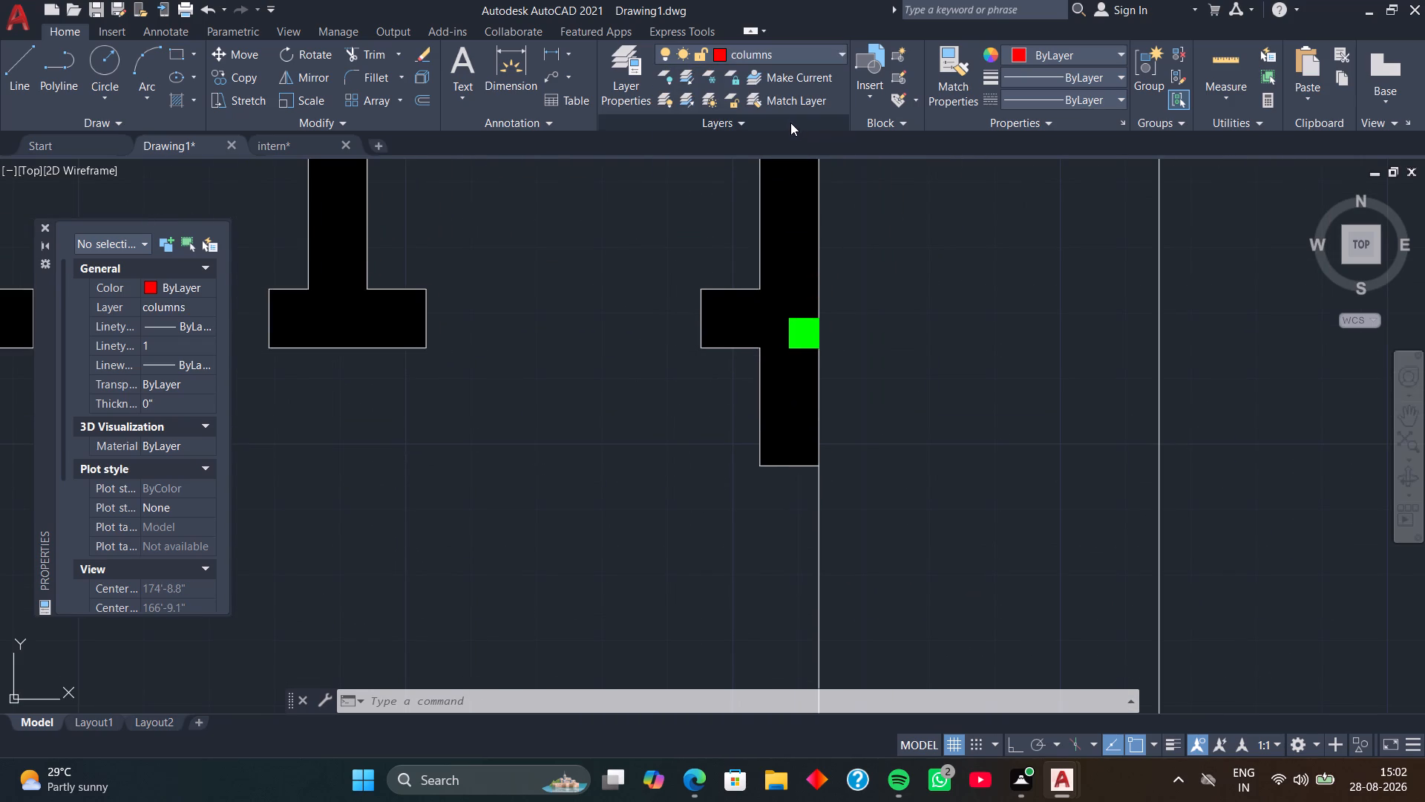
Draw a 1'-6" by 9" column rectangle over the short wall stub, from the green square's lower outer corner to the stub's far upper corner.
middle_click_drag(890, 262, 890, 177)
middle_click_drag(872, 272, 900, 267)
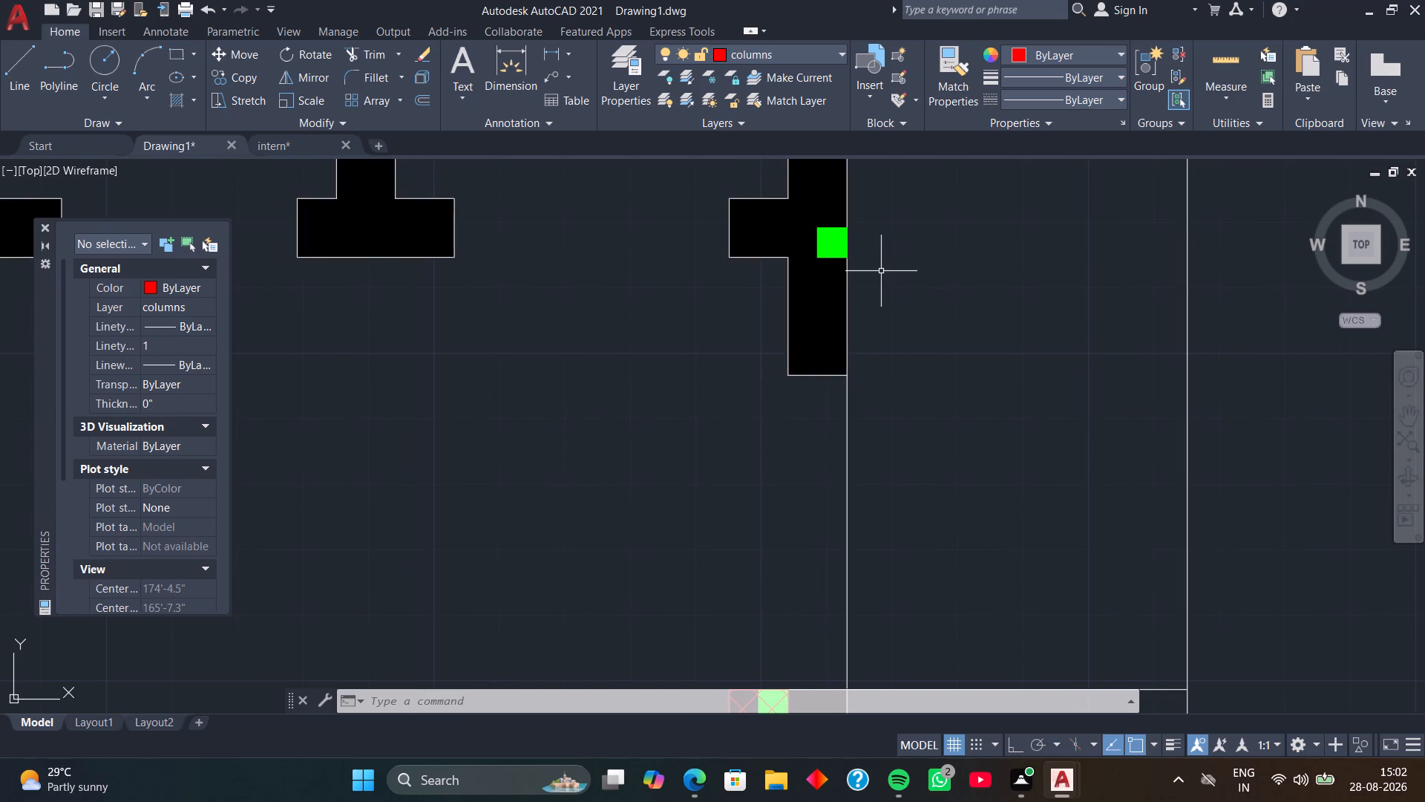
type("REC")
key("space")
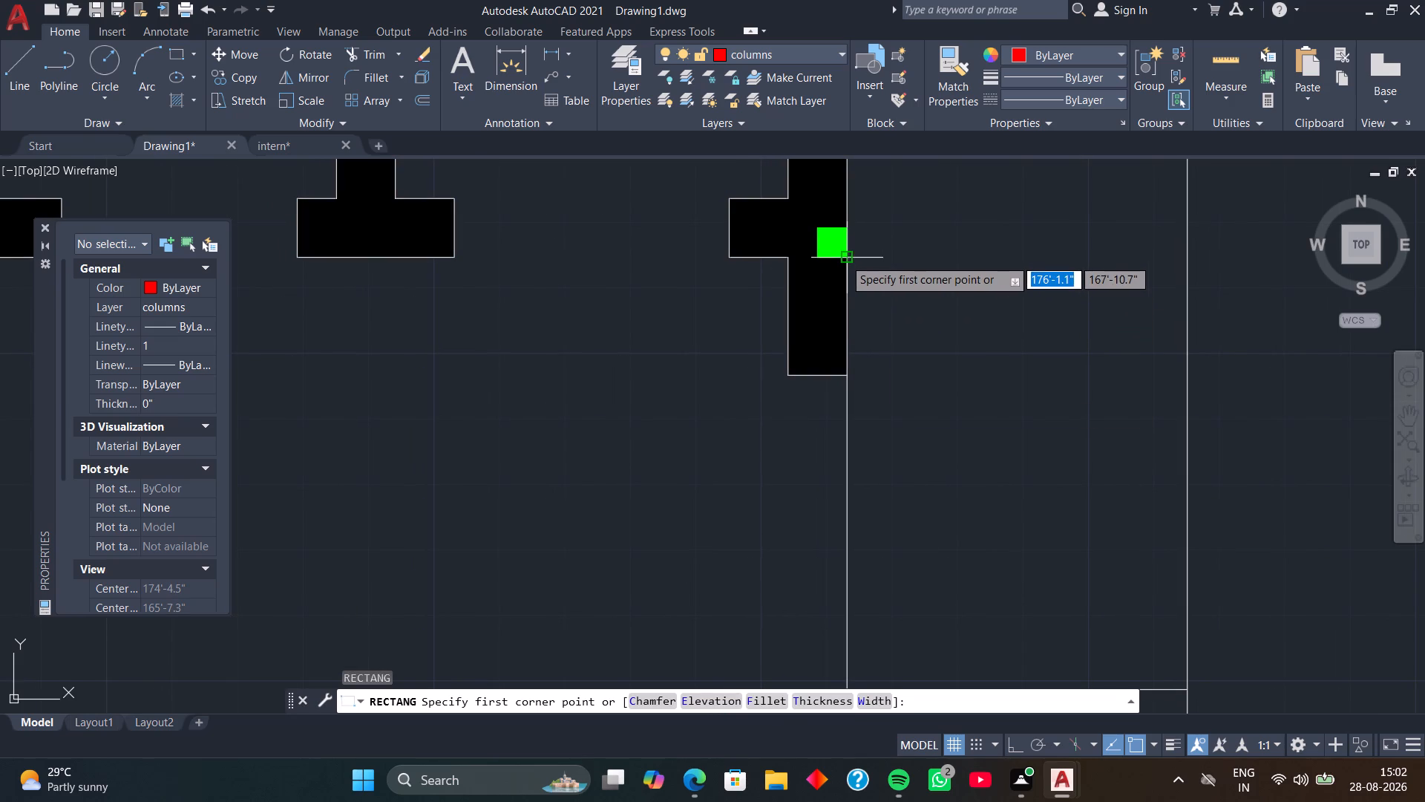
left_click(844, 258)
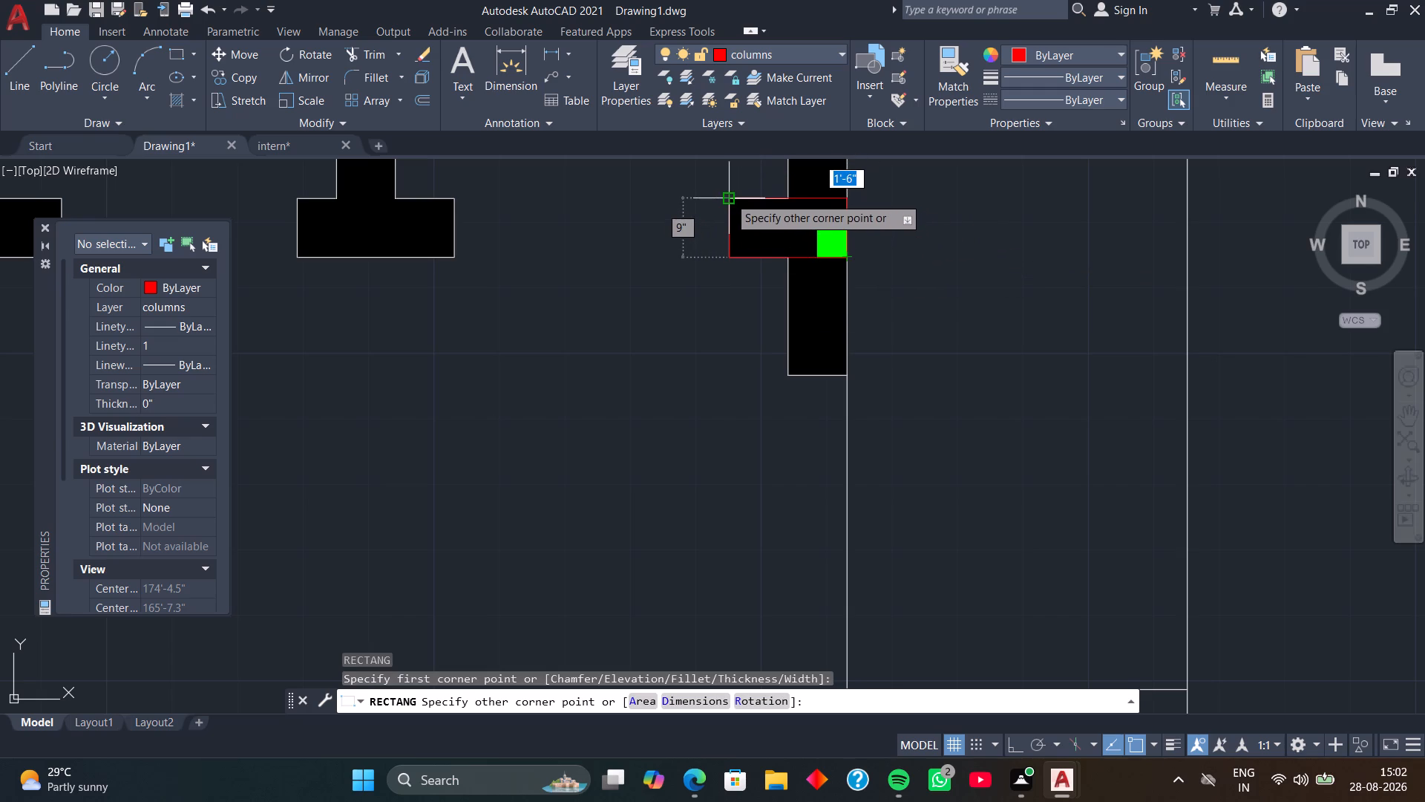
left_click(729, 197)
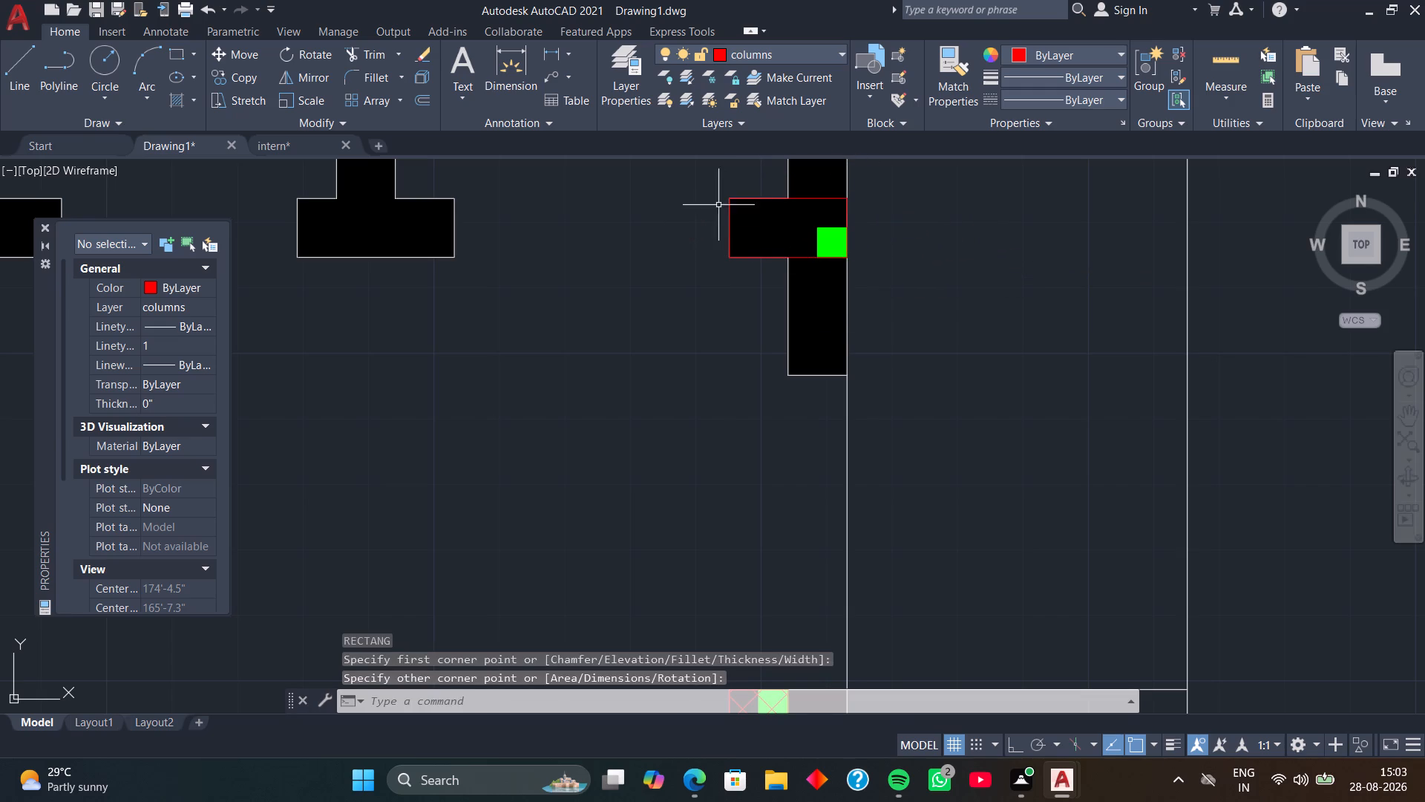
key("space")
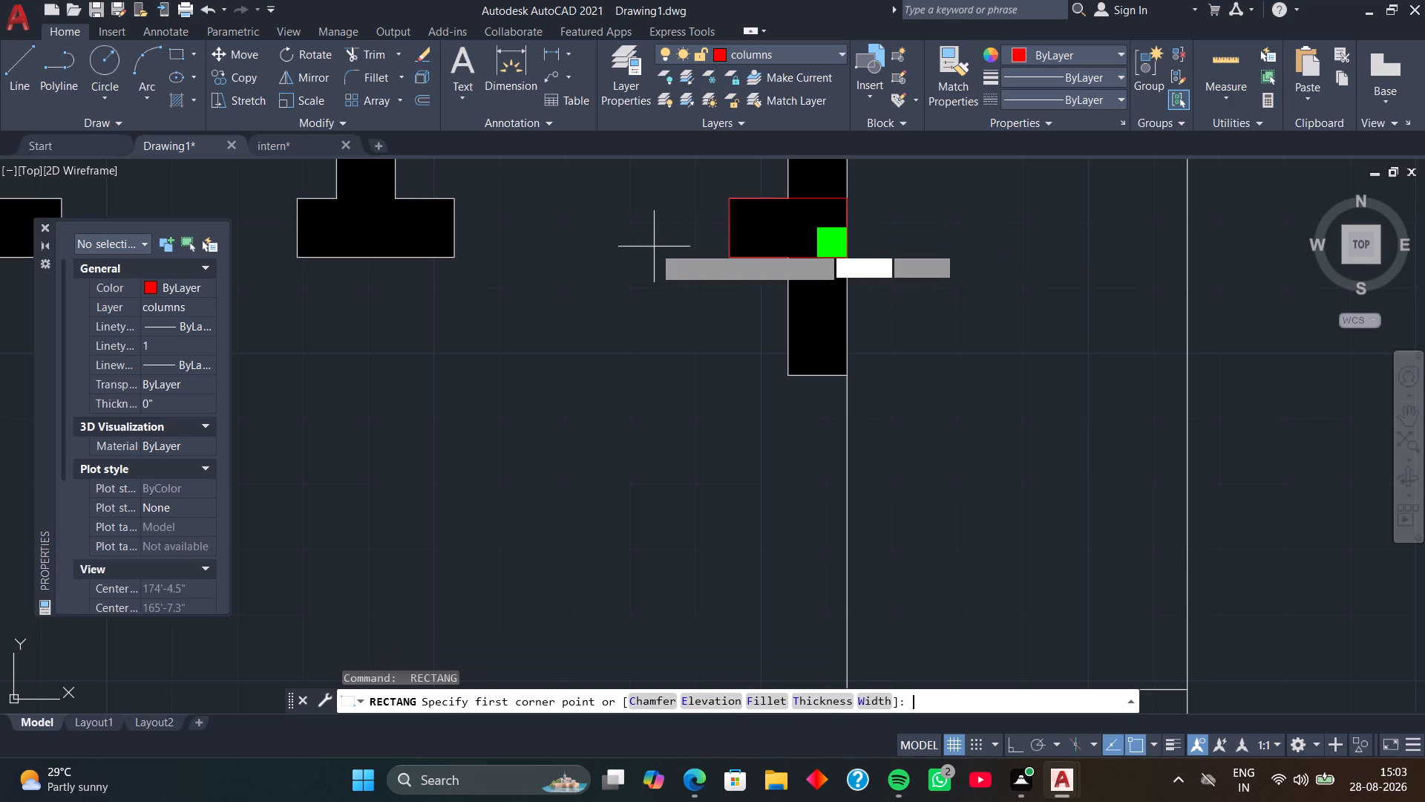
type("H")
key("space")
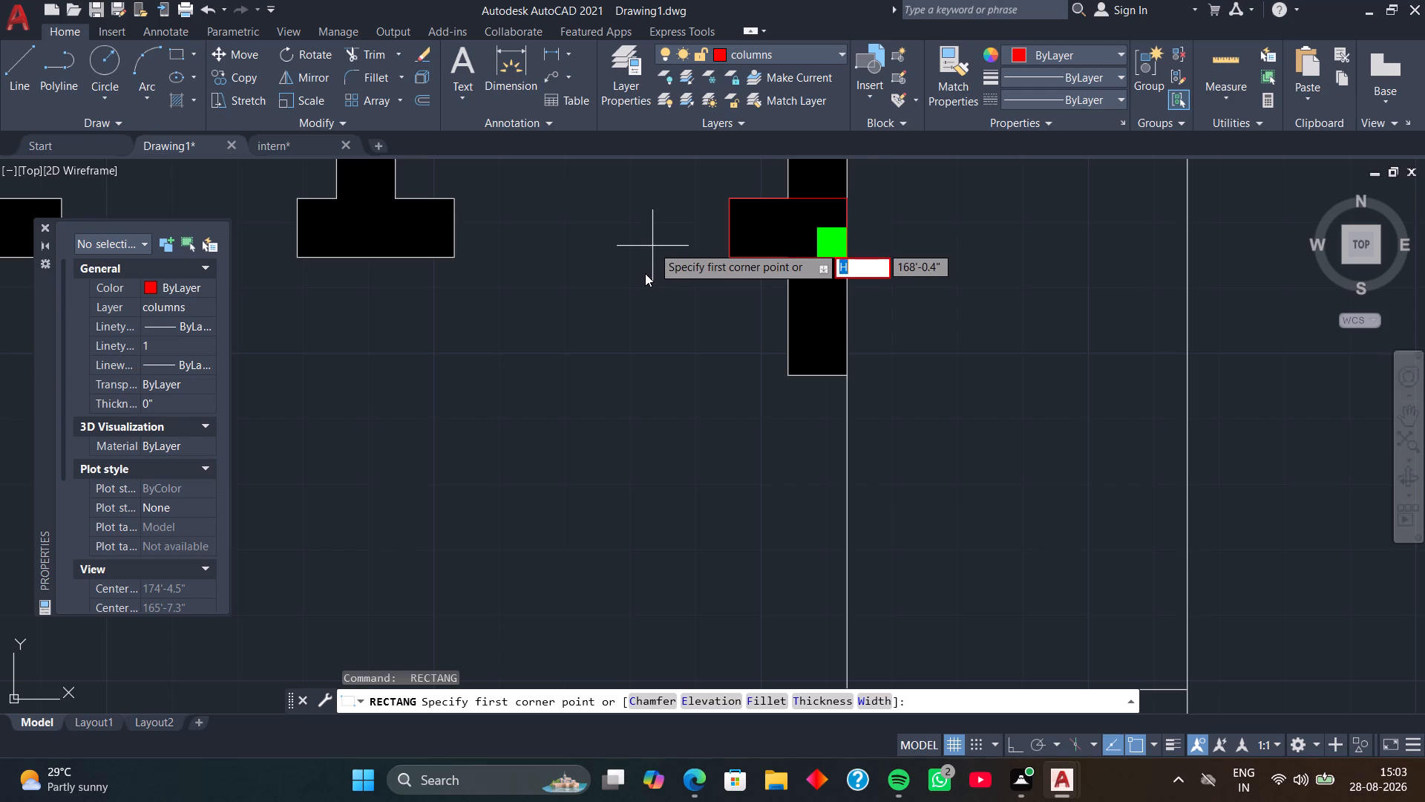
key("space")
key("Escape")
Hatch the new 1'-6" by 9" column rectangle at the right wall's short stub with the ANSI37 pattern.
key("h")
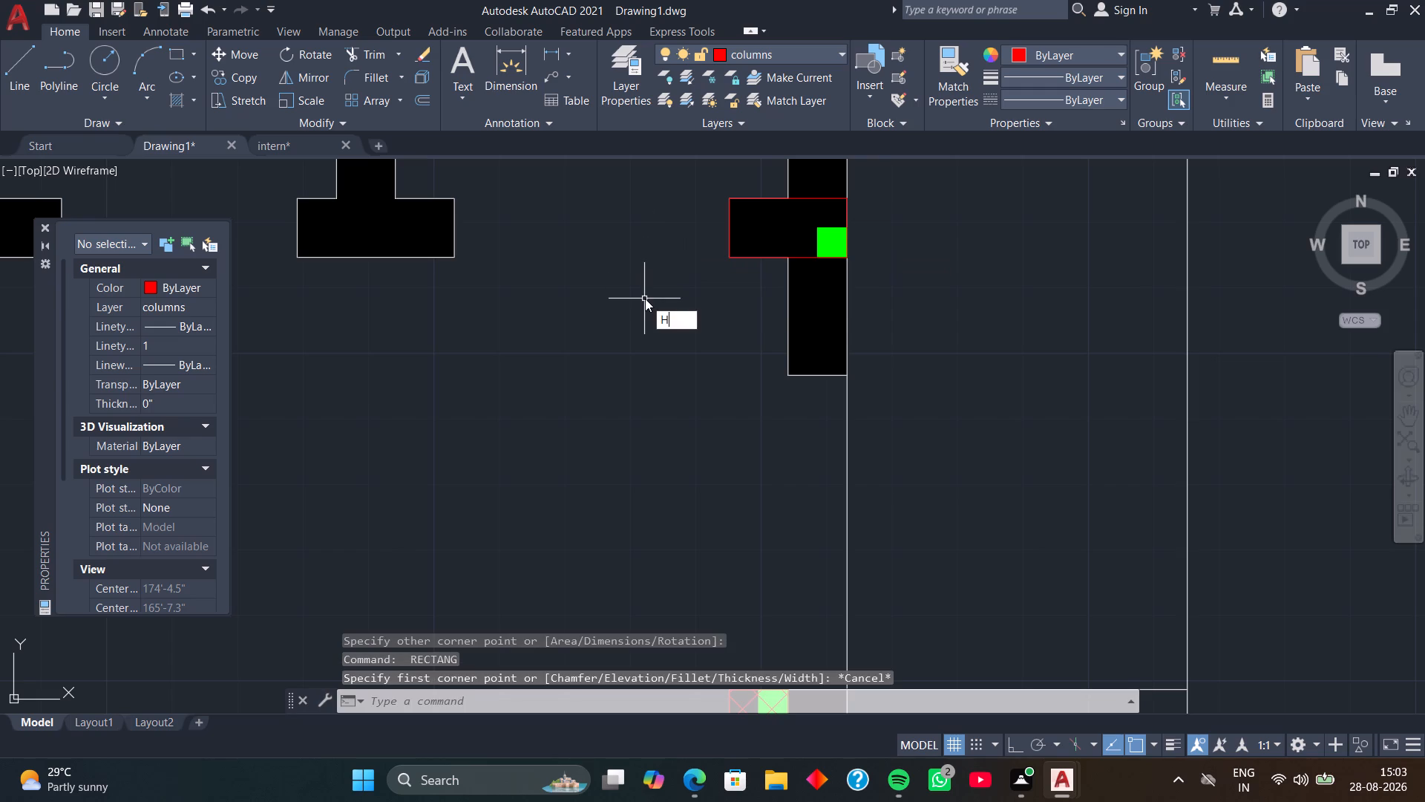
key("space")
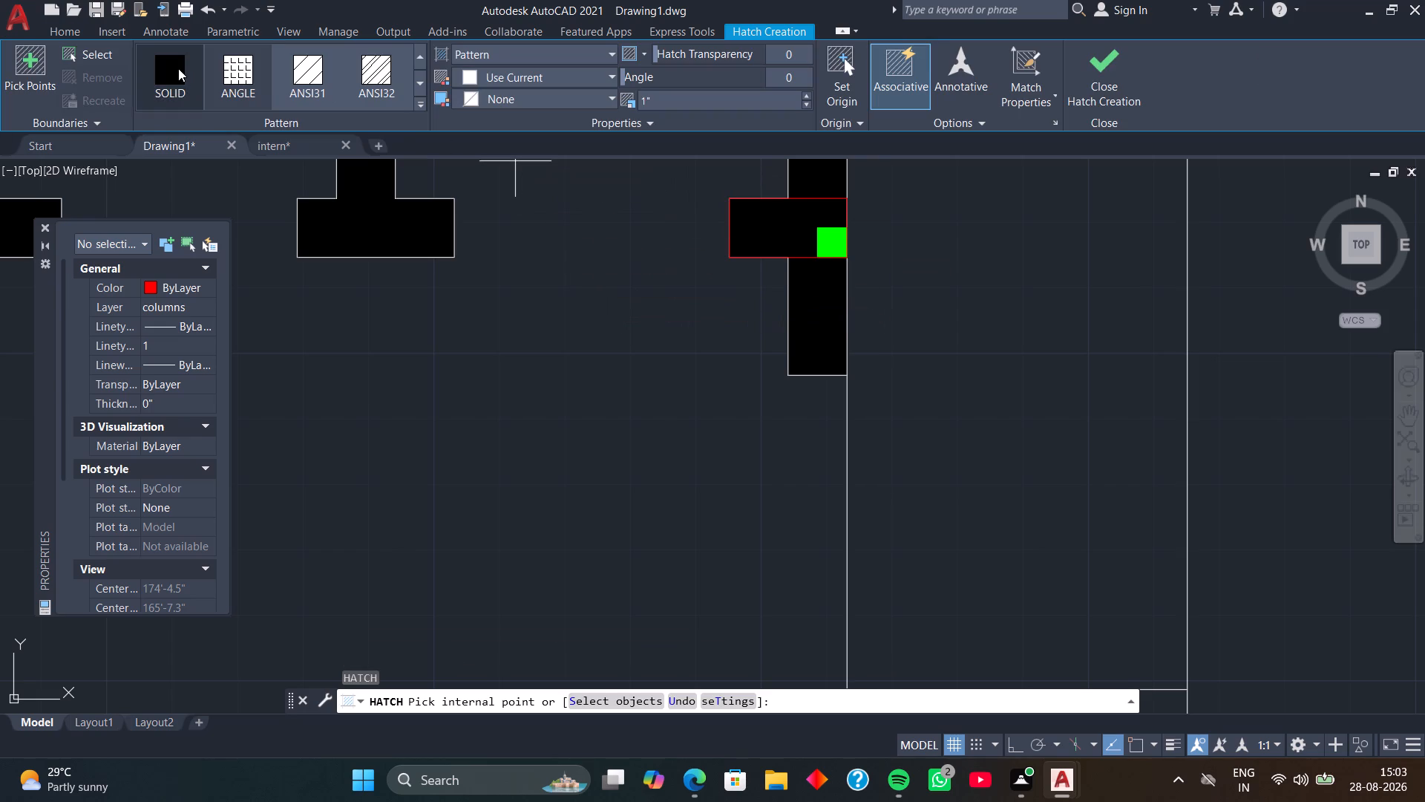
left_click(177, 68)
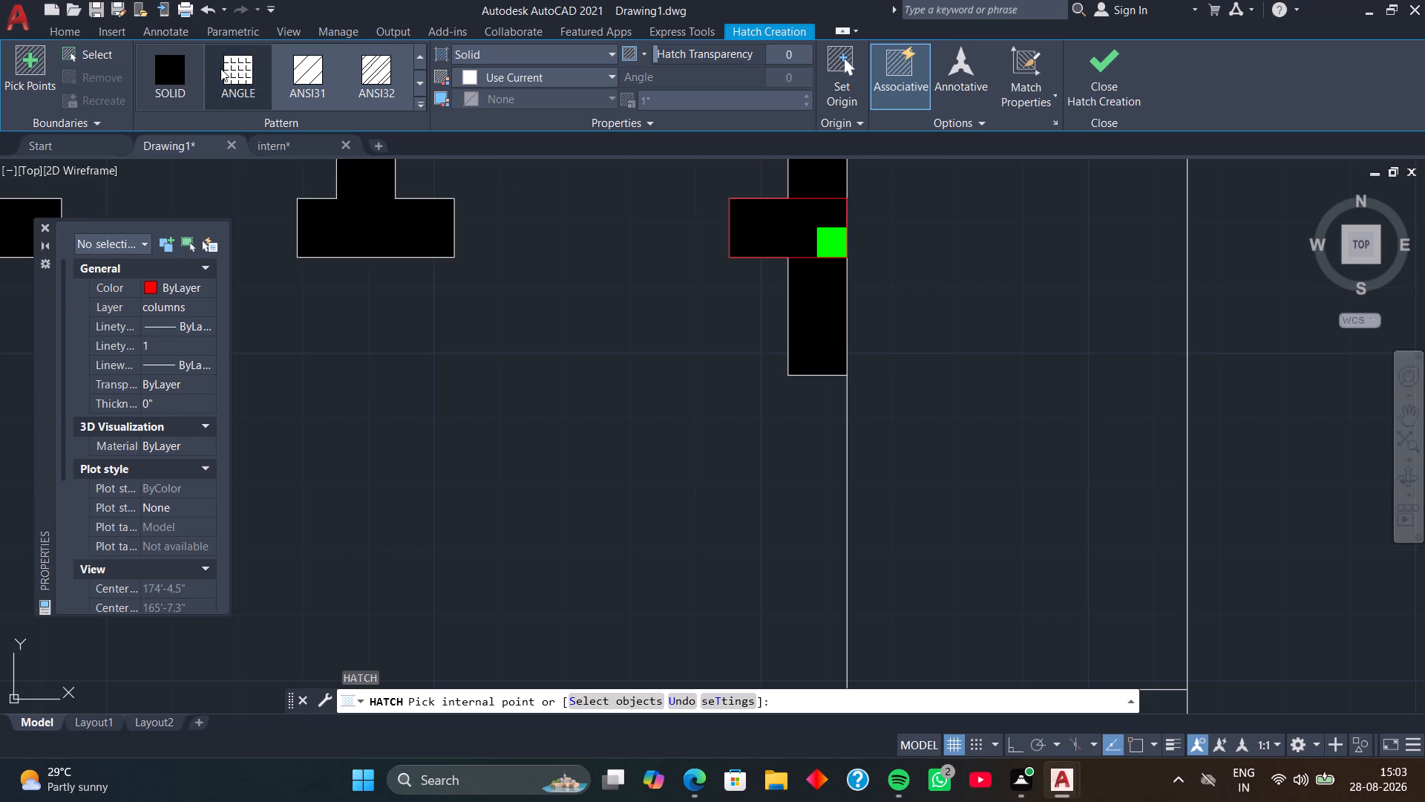
left_click(422, 79)
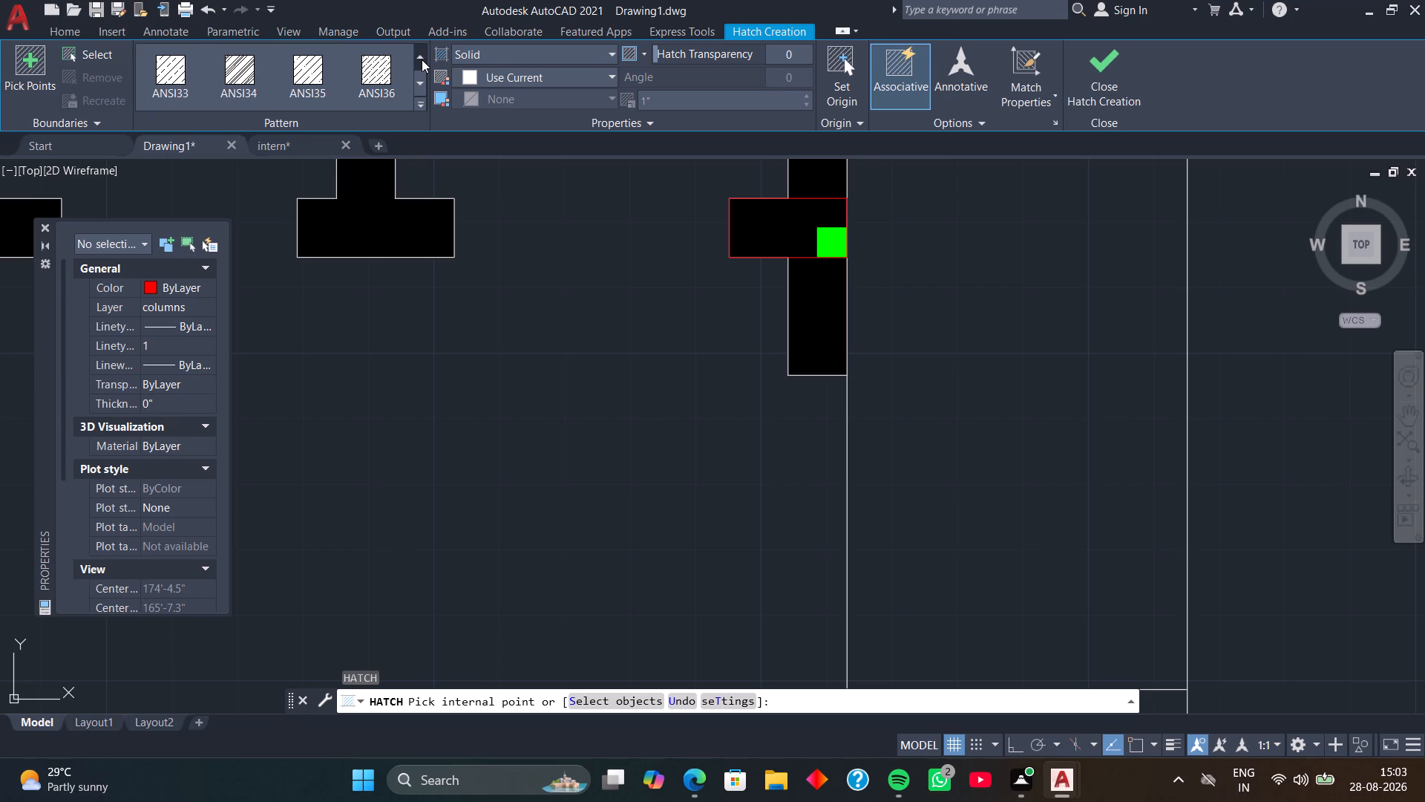
left_click(422, 59)
left_click(422, 59)
left_click(422, 59)
left_click(423, 76)
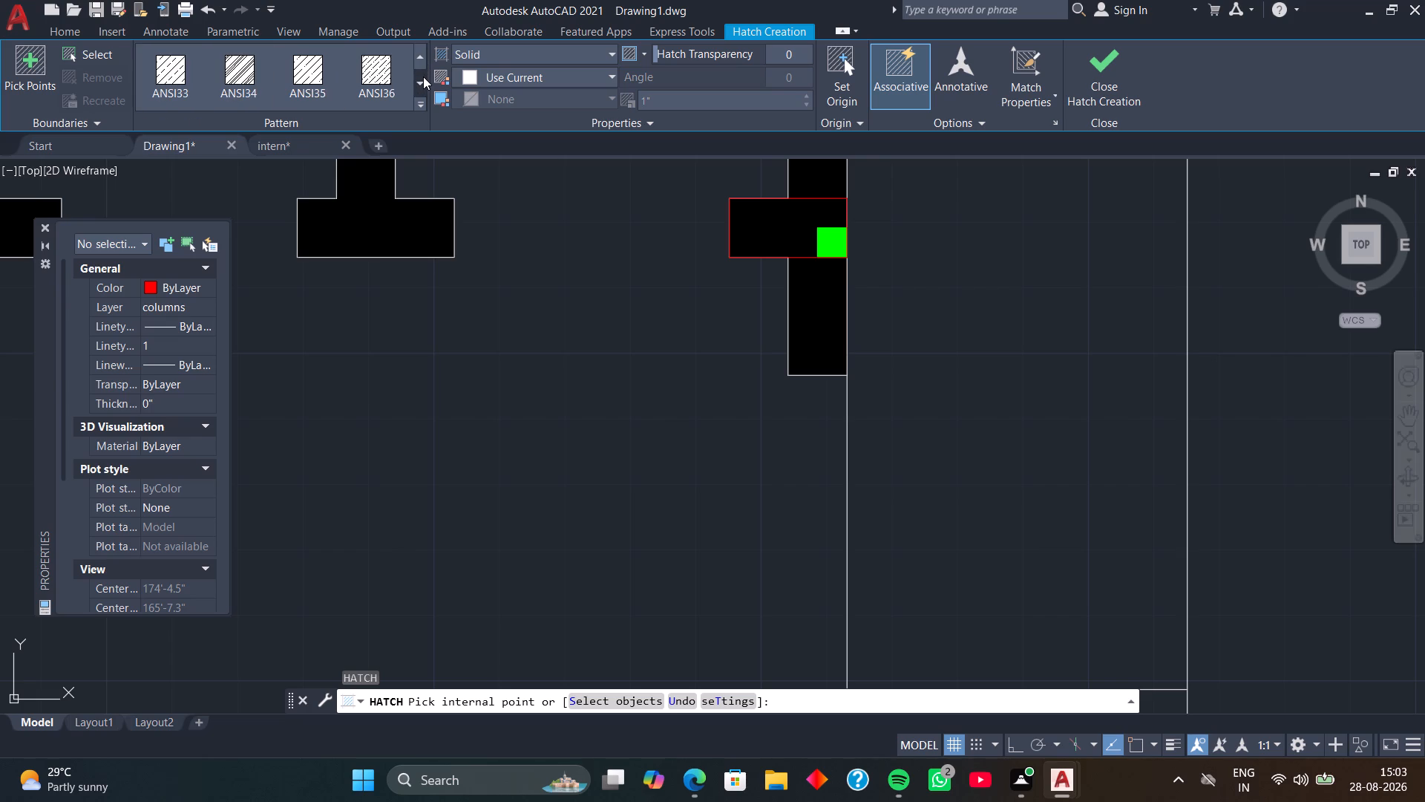
left_click(423, 76)
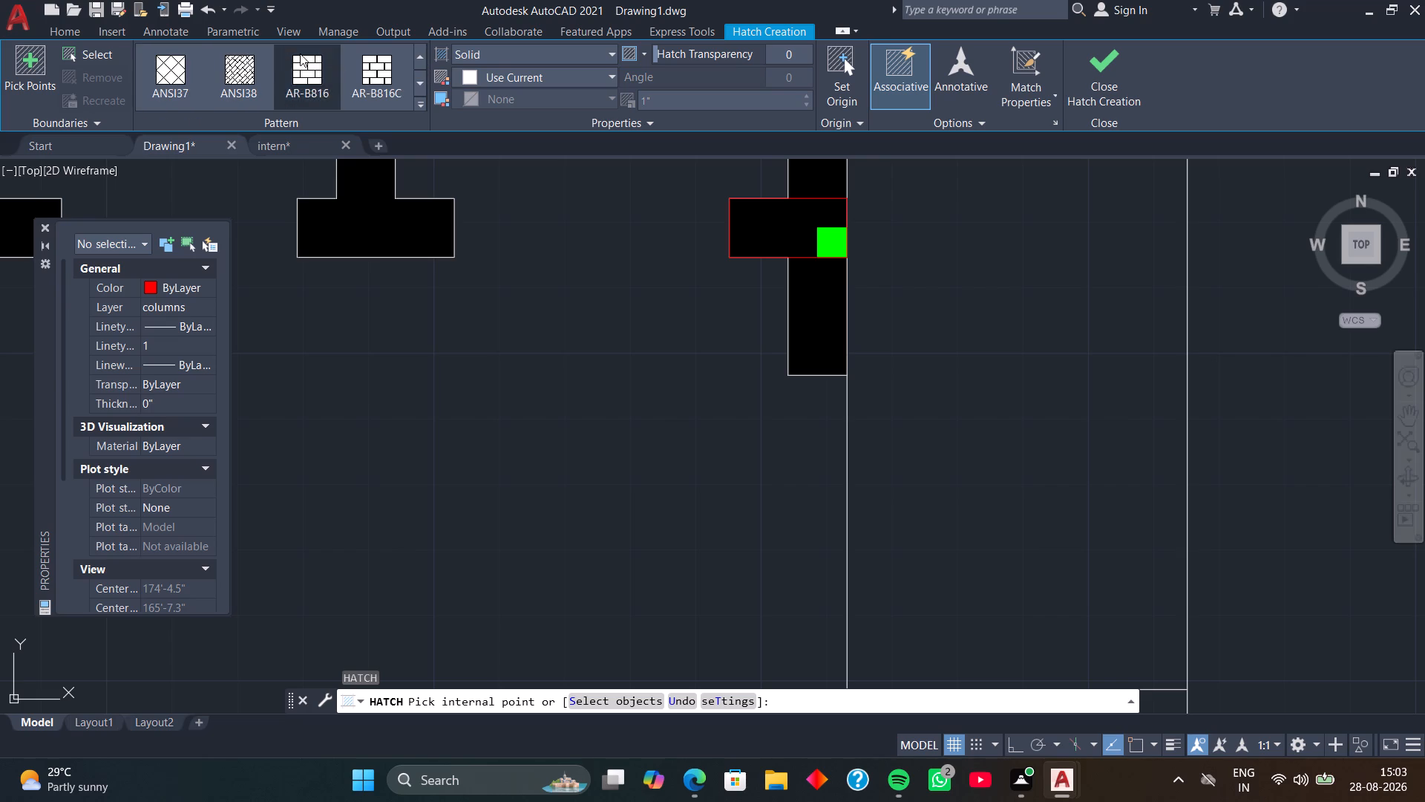
left_click(166, 76)
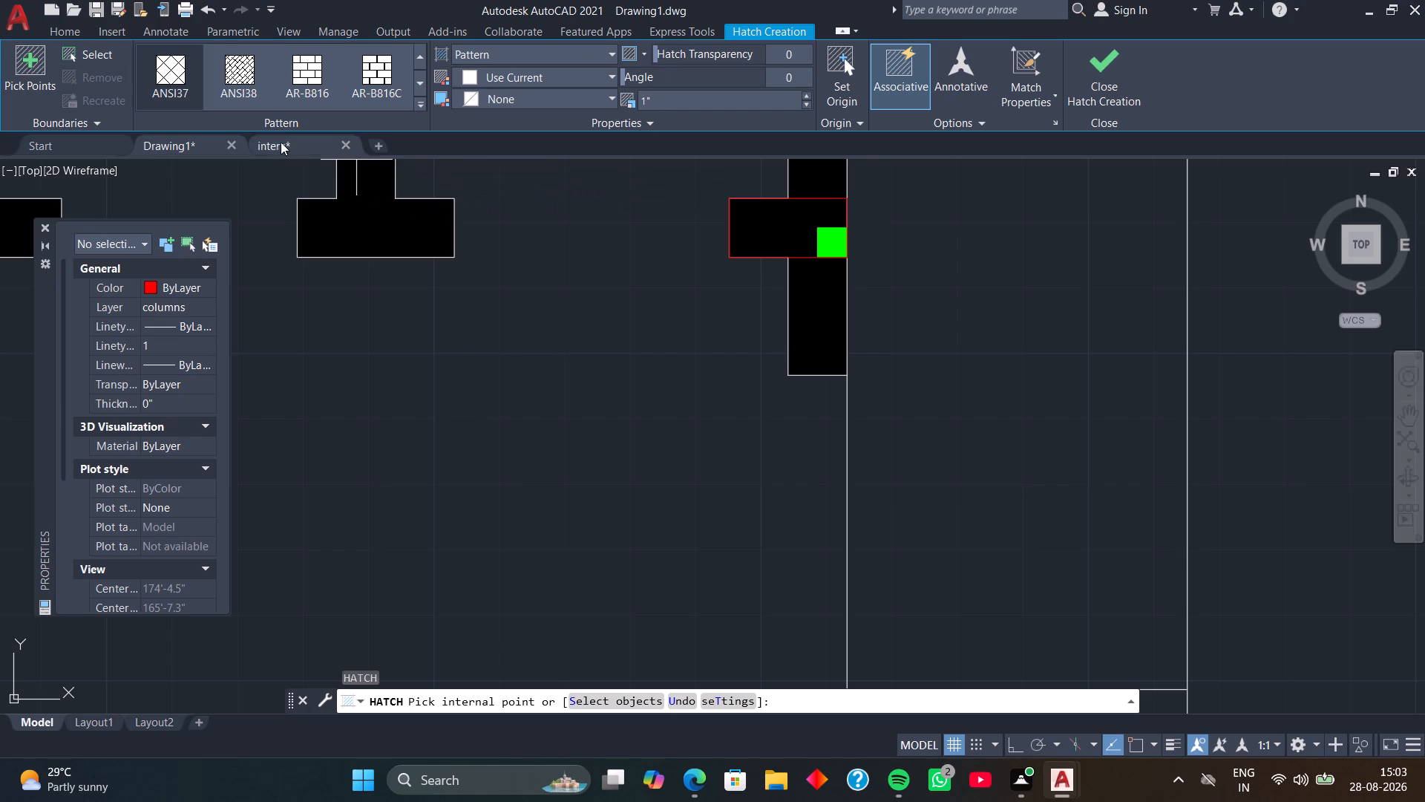
left_click(770, 226)
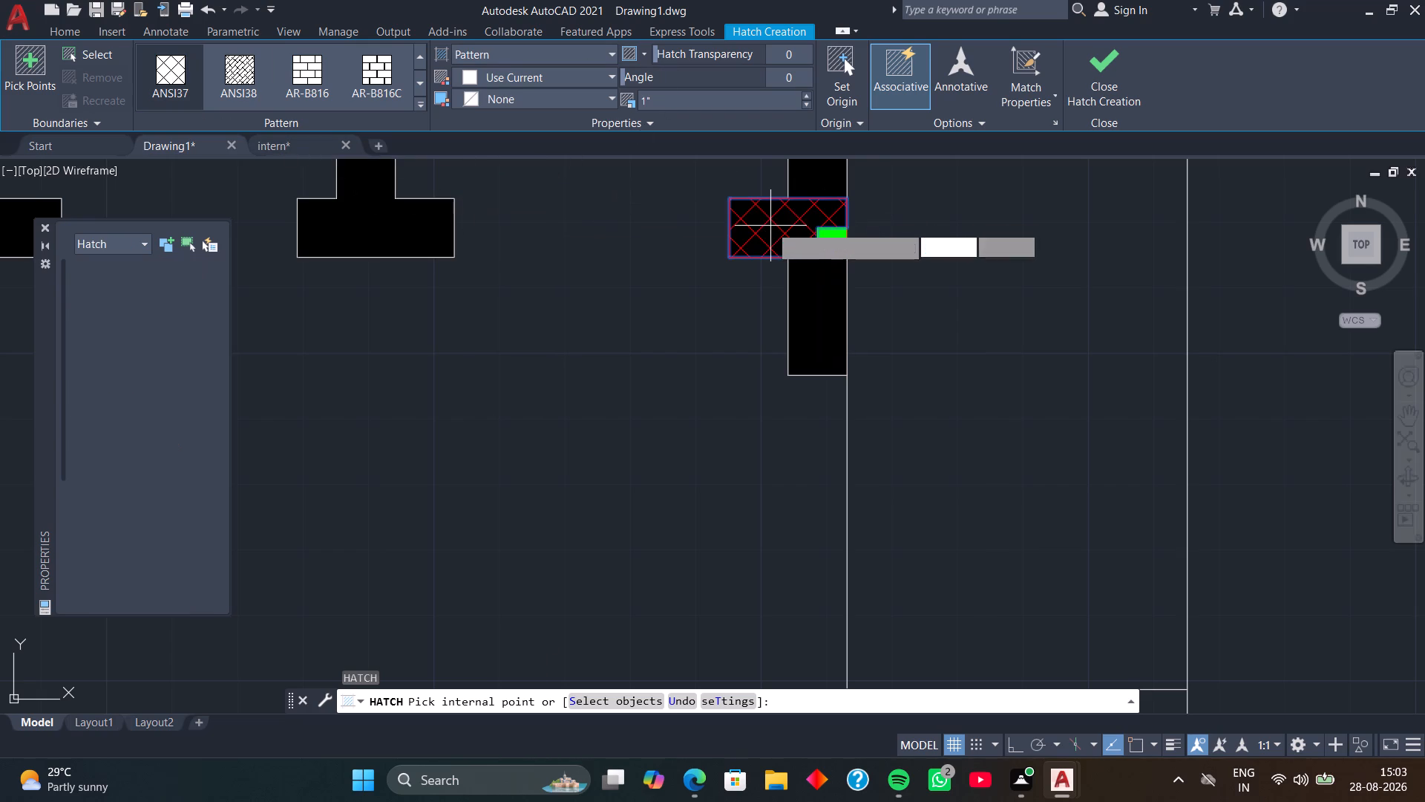
key("space")
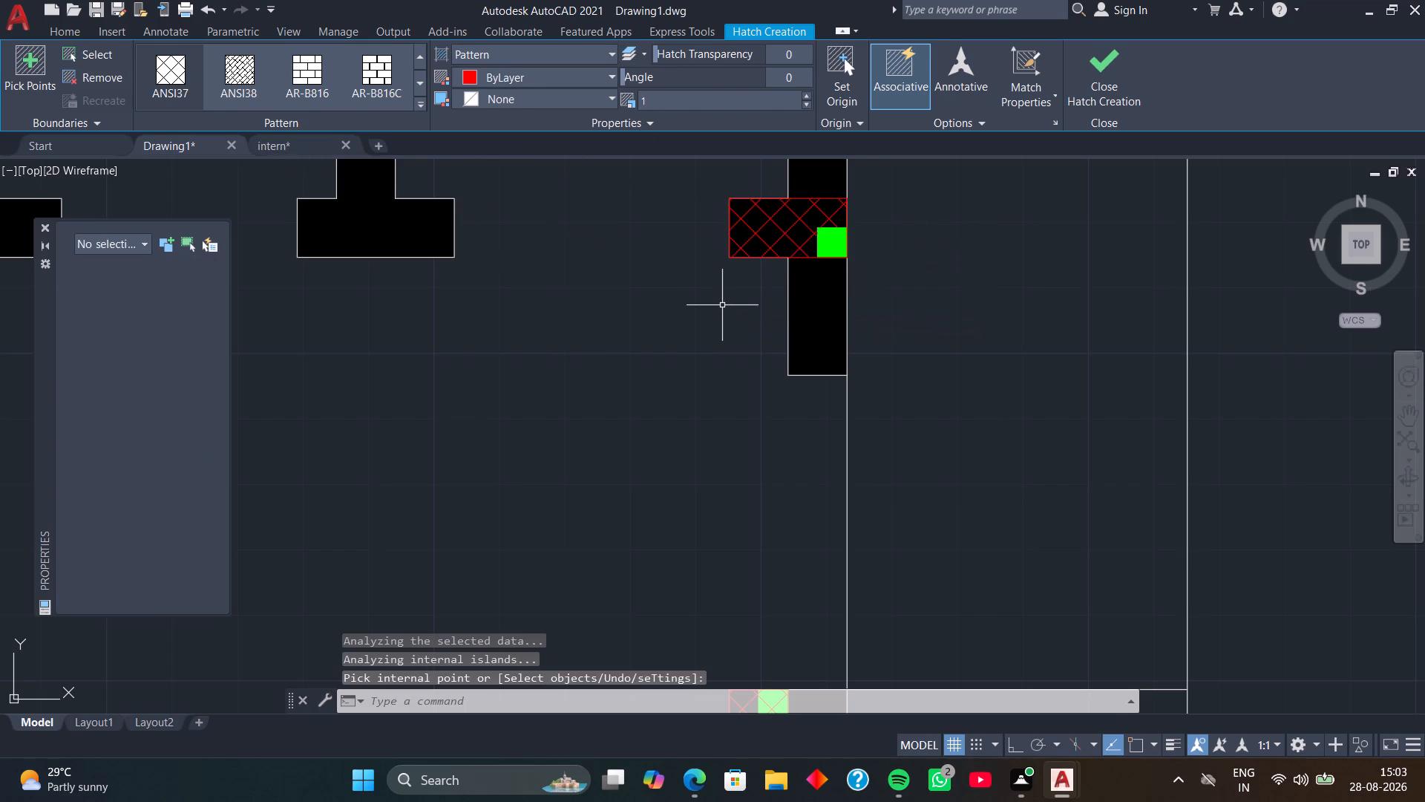
Fill the upper and lower inner rectangles of the strip outside the plan's right wall with a solid hatch in green 88,186,72.
scroll(724, 301, "down", 1)
middle_click_drag(724, 305, 723, 233)
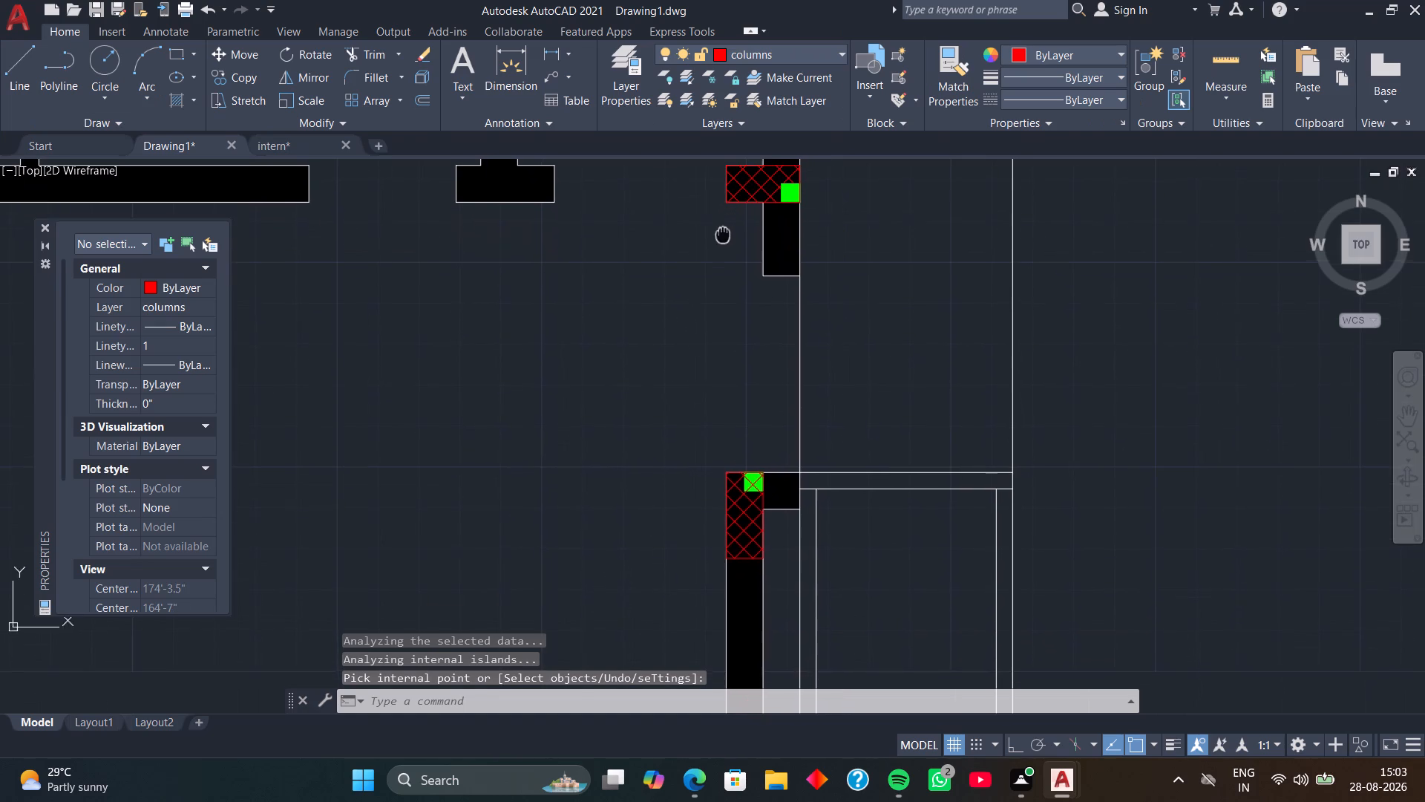
middle_click_drag(723, 233, 723, 232)
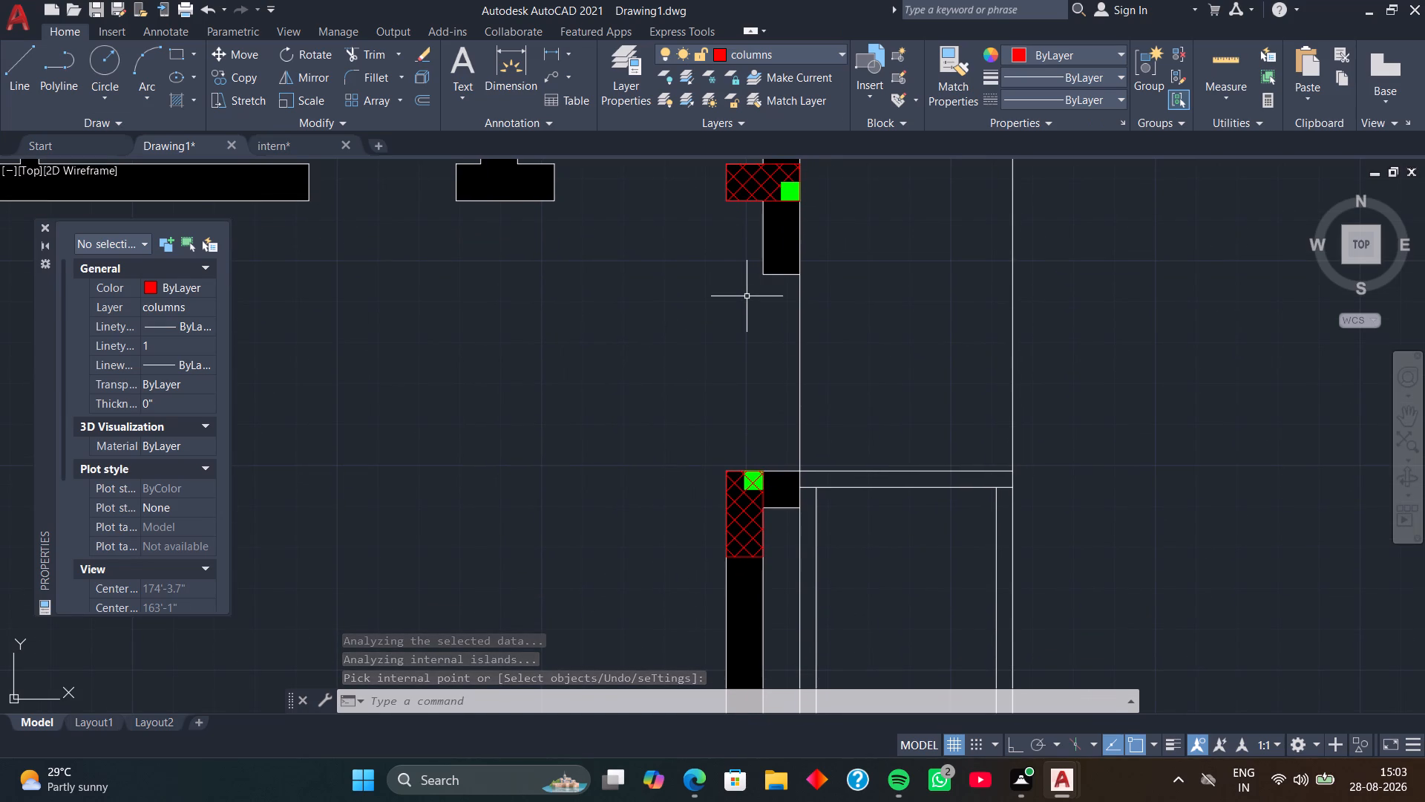
scroll(747, 309, "down", 1)
middle_click_drag(729, 365, 756, 306)
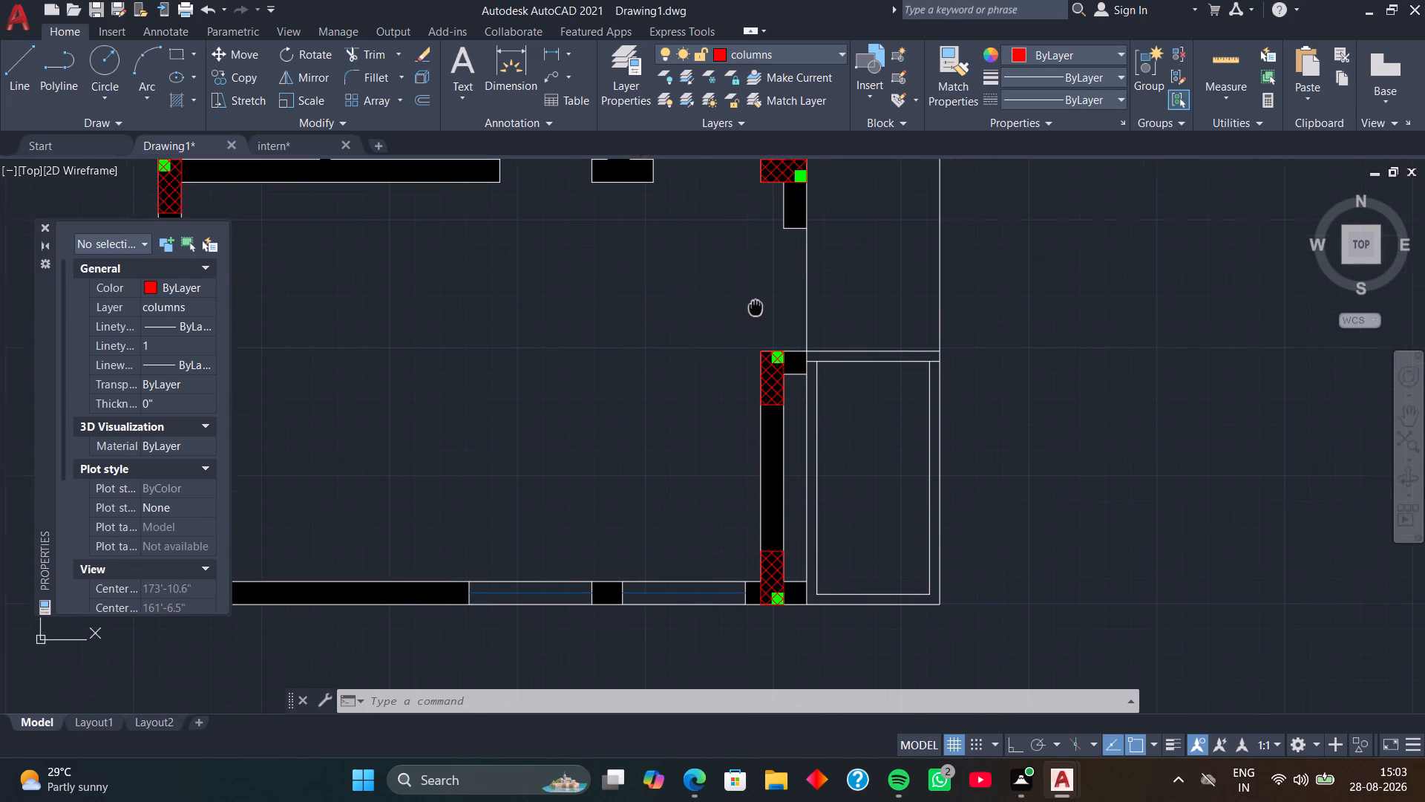
middle_click_drag(756, 306, 756, 304)
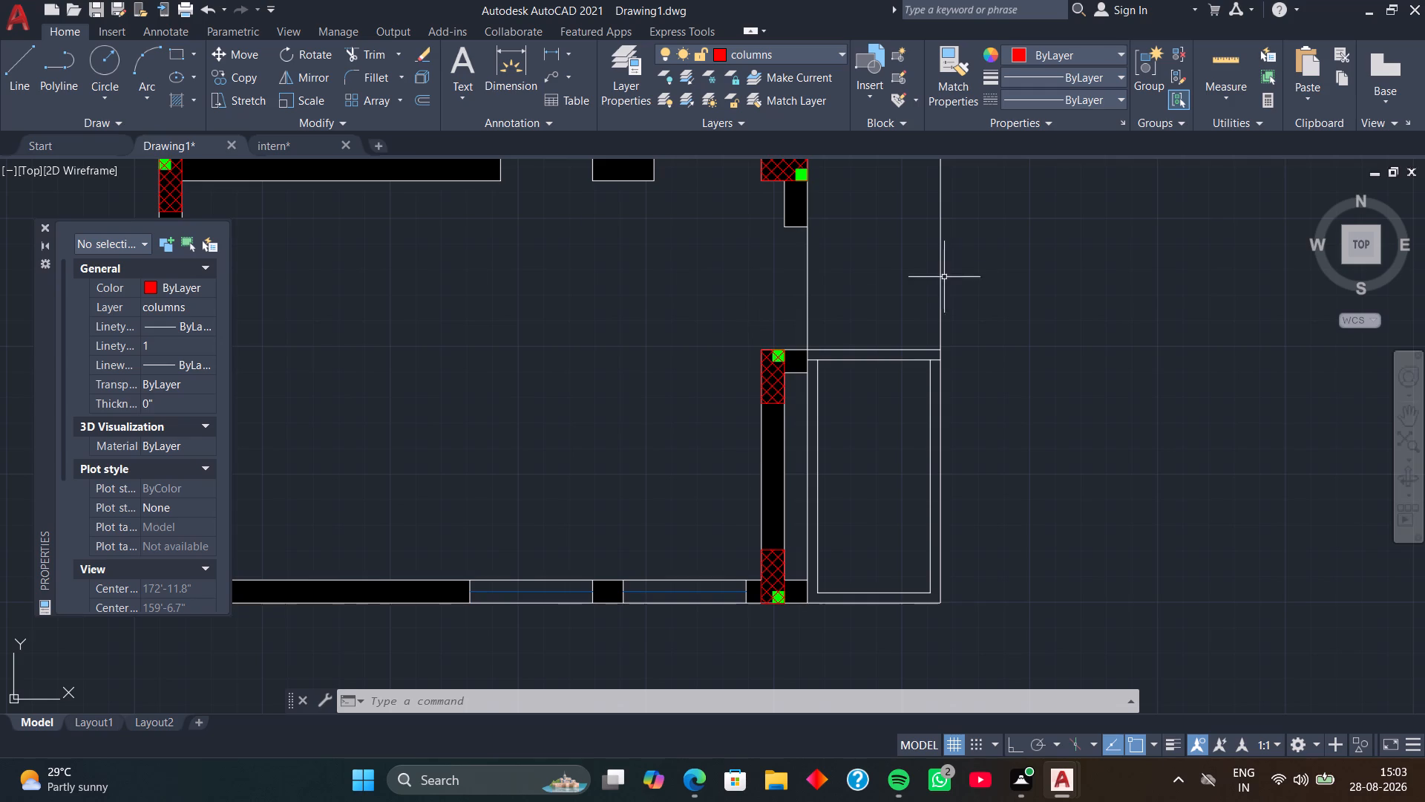
middle_click_drag(867, 290, 874, 427)
scroll(891, 396, "down", 1)
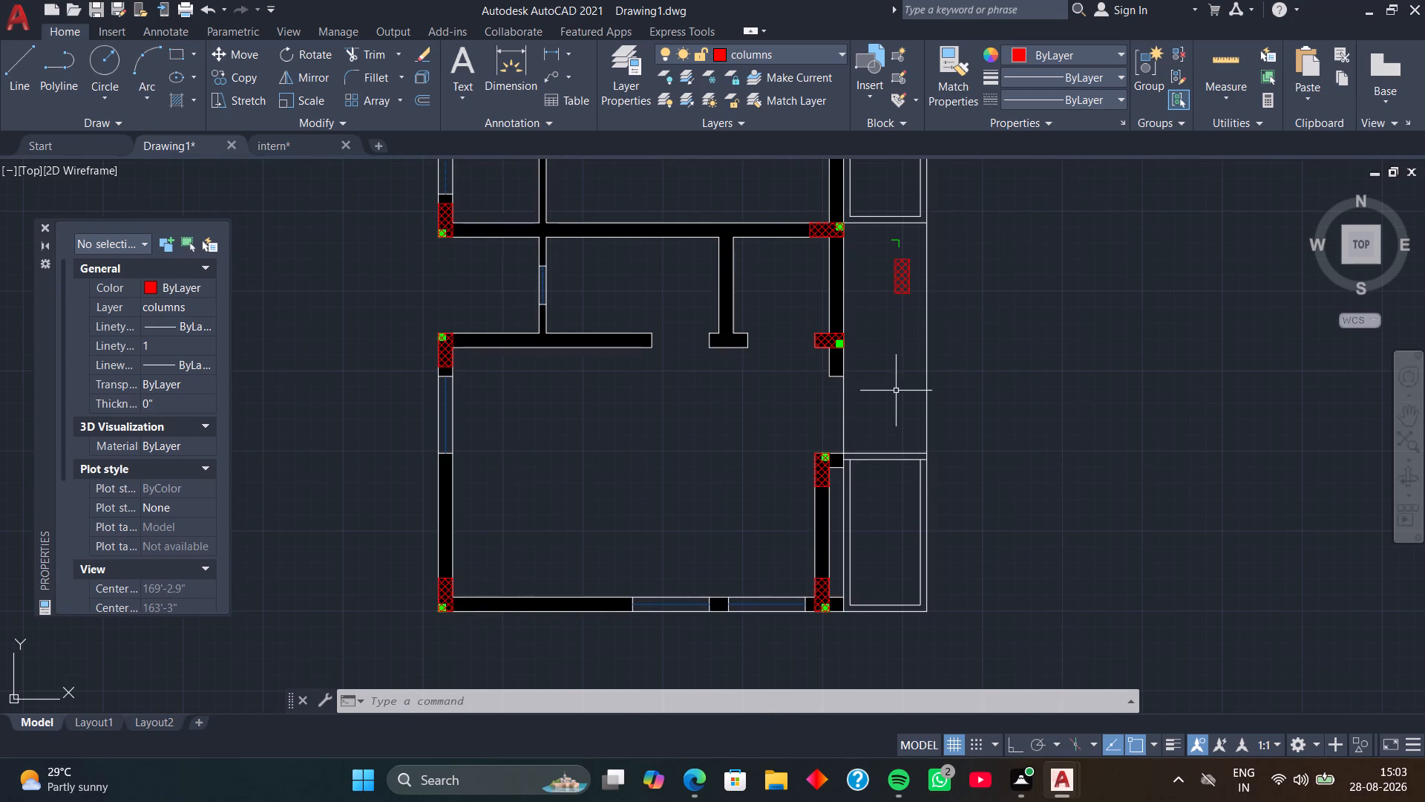
middle_click_drag(879, 317, 871, 463)
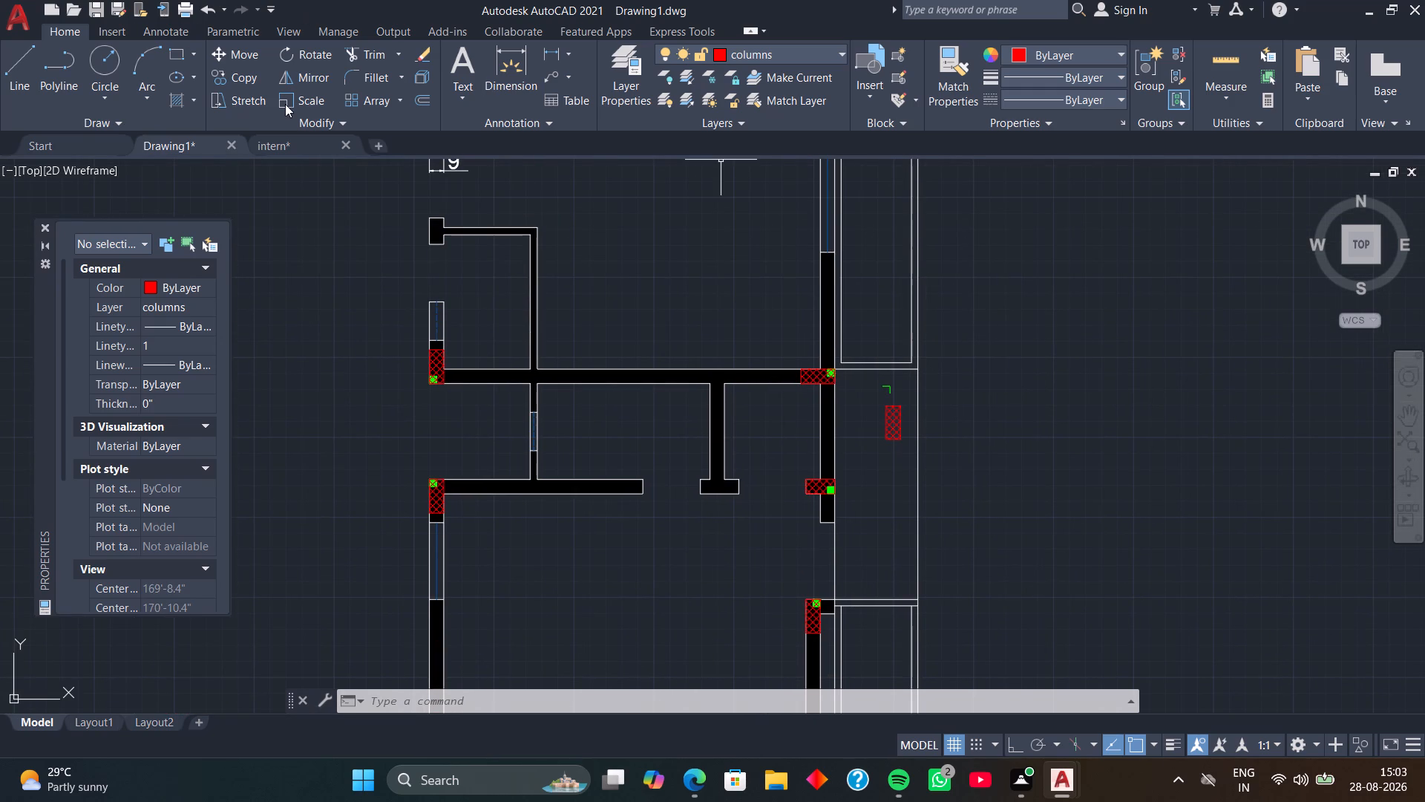
key("h")
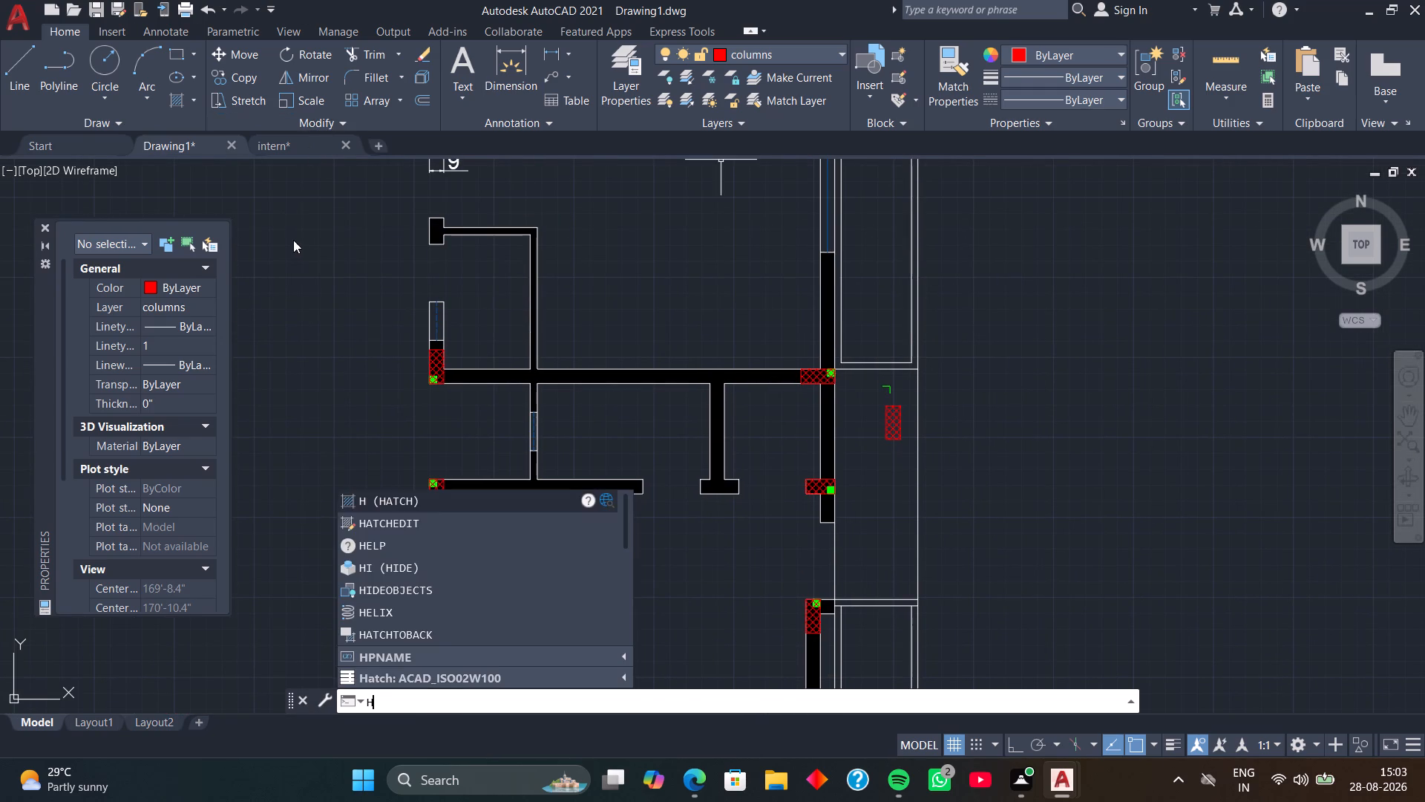
key("space")
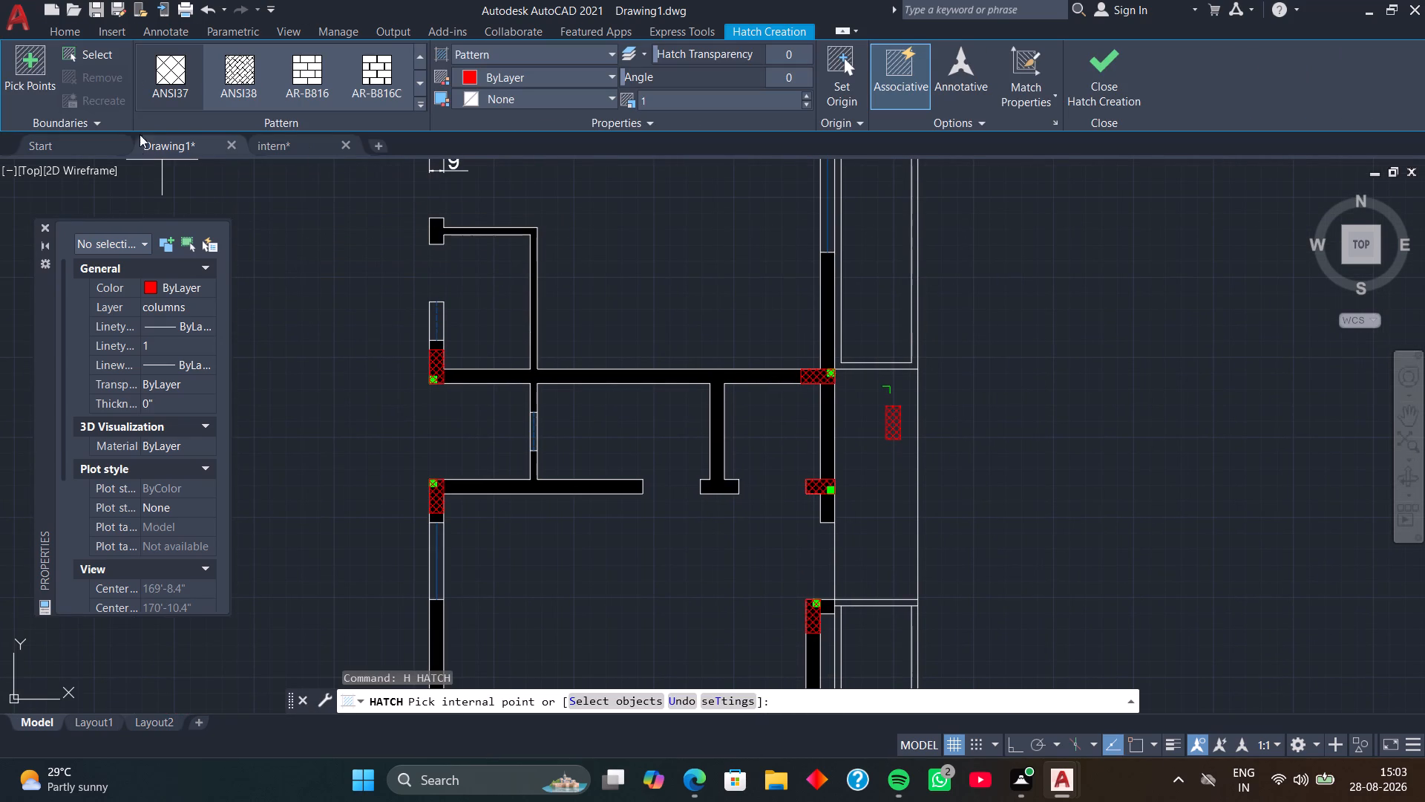
scroll(257, 90, "up", 2)
scroll(198, 75, "up", 2)
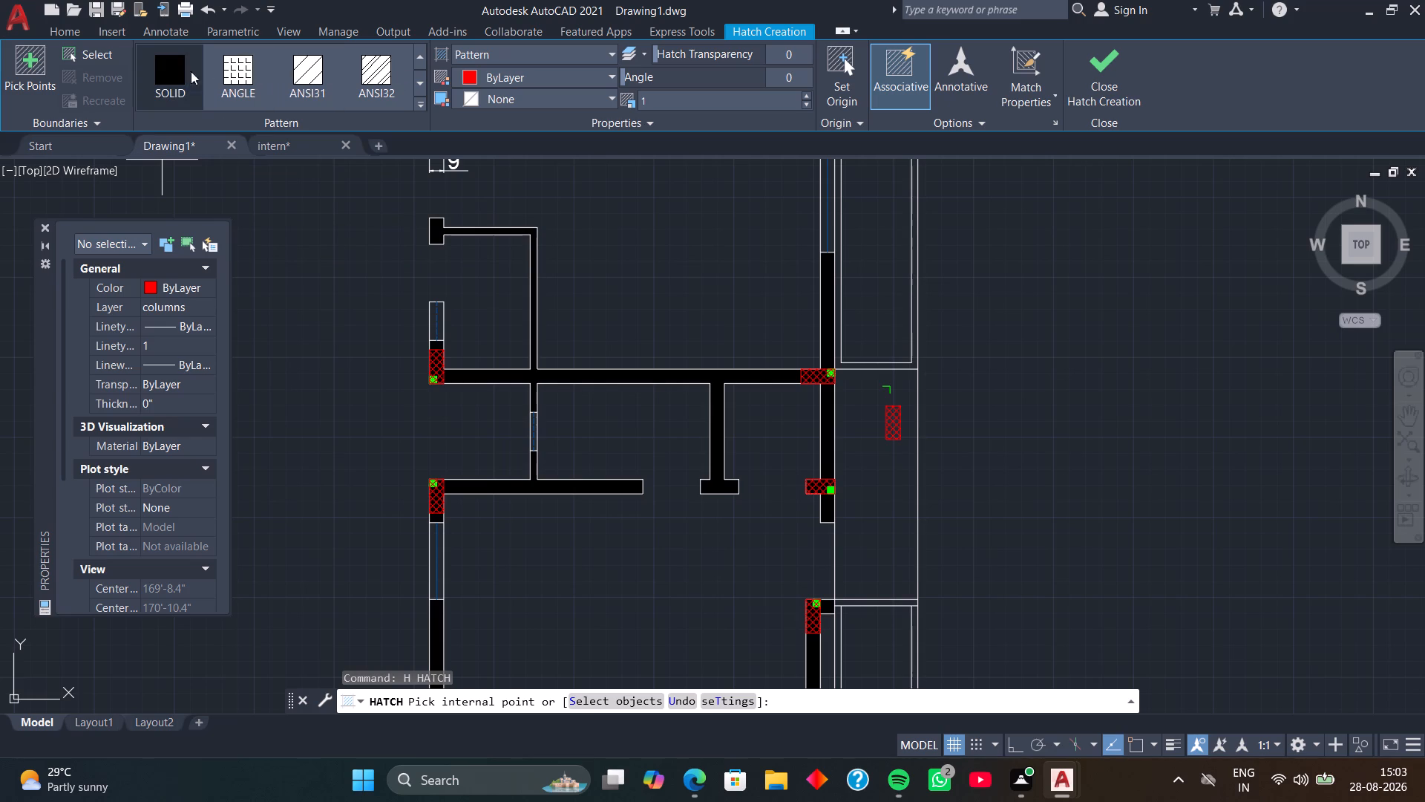
left_click(174, 70)
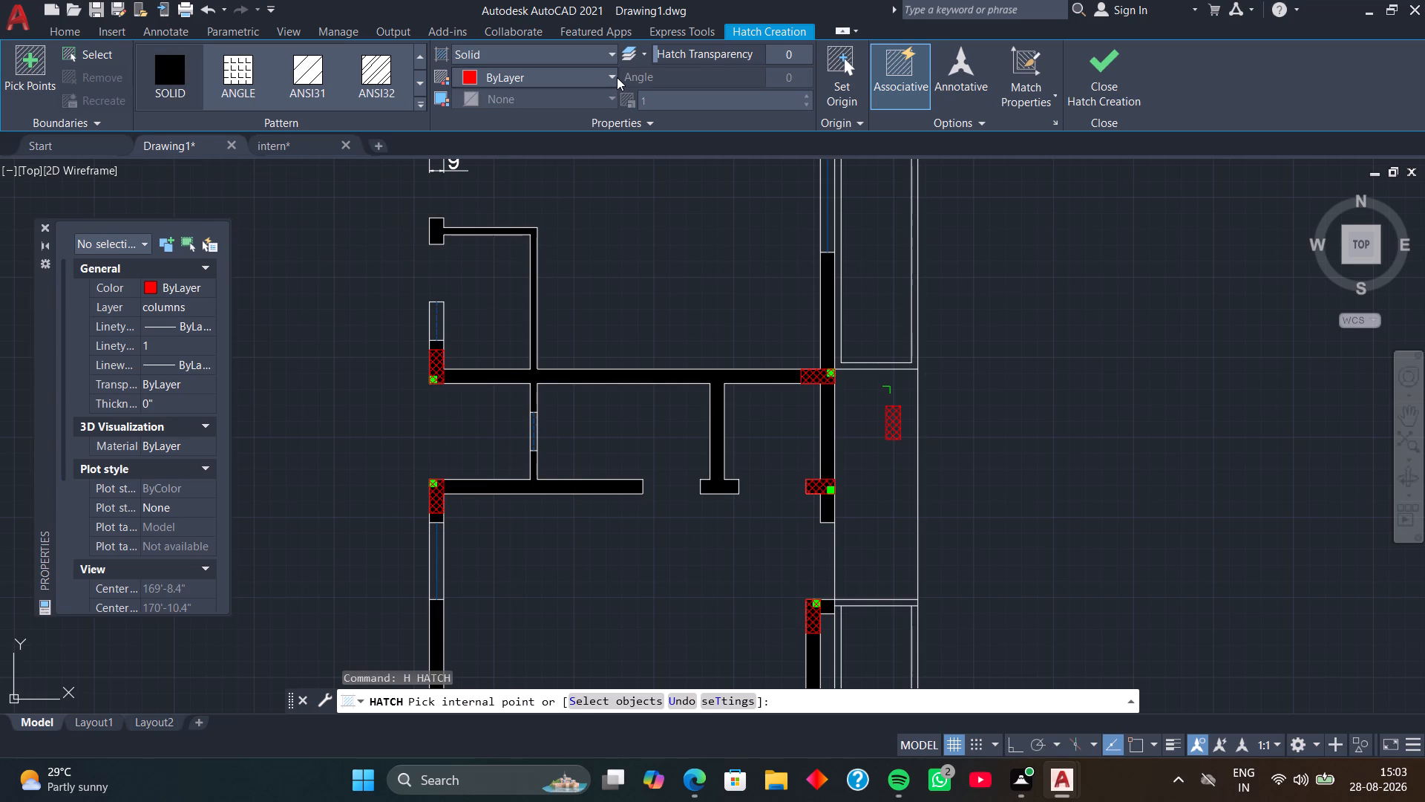
left_click(612, 74)
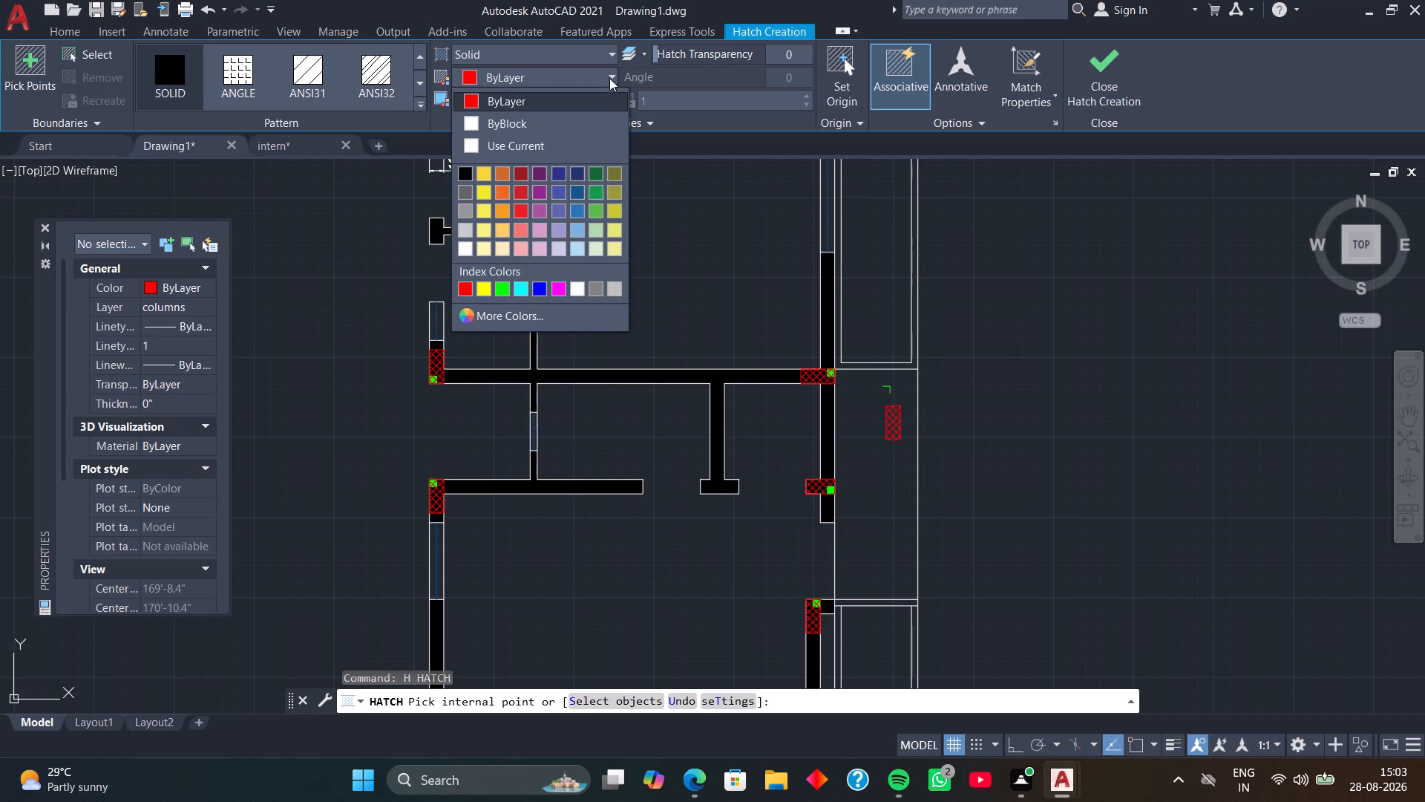
left_click(596, 189)
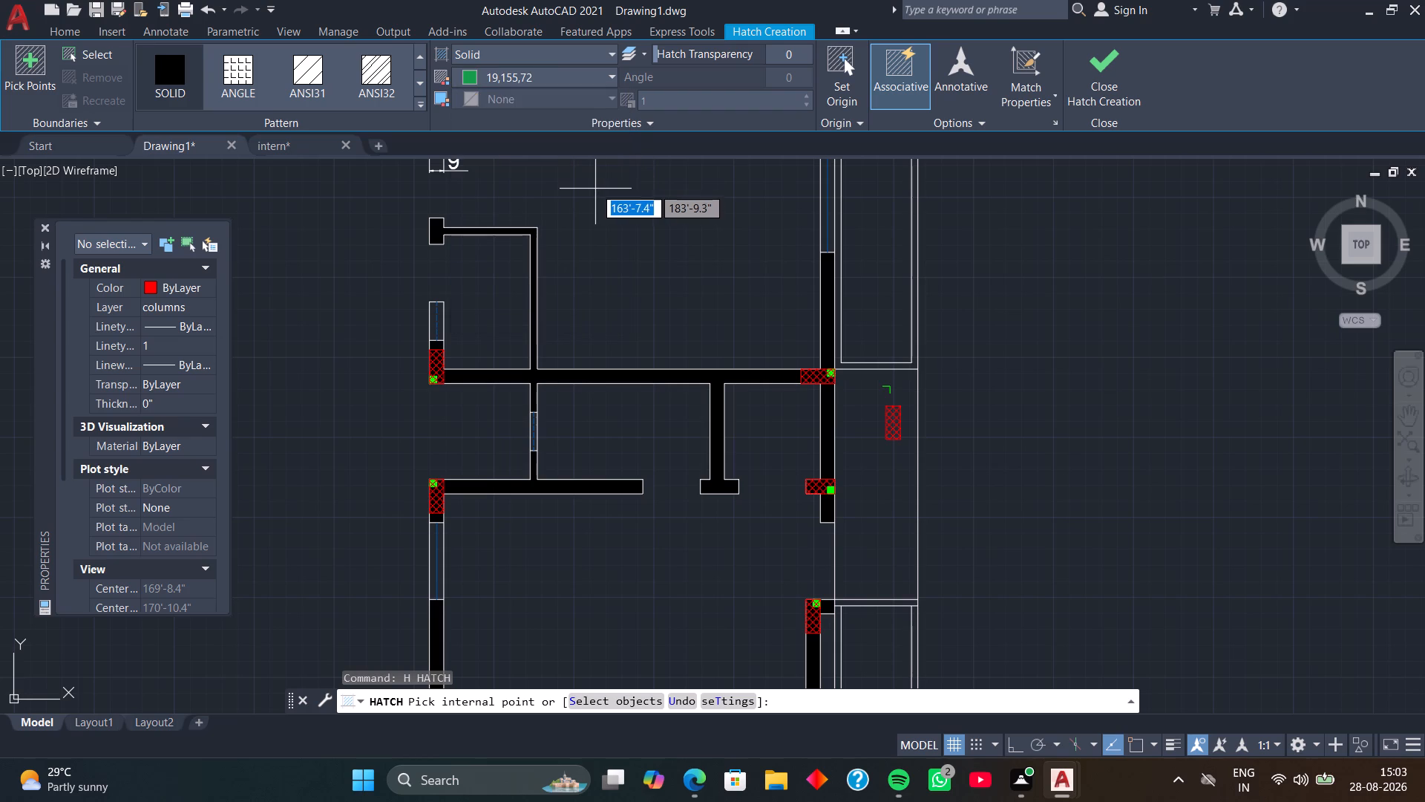
left_click(612, 77)
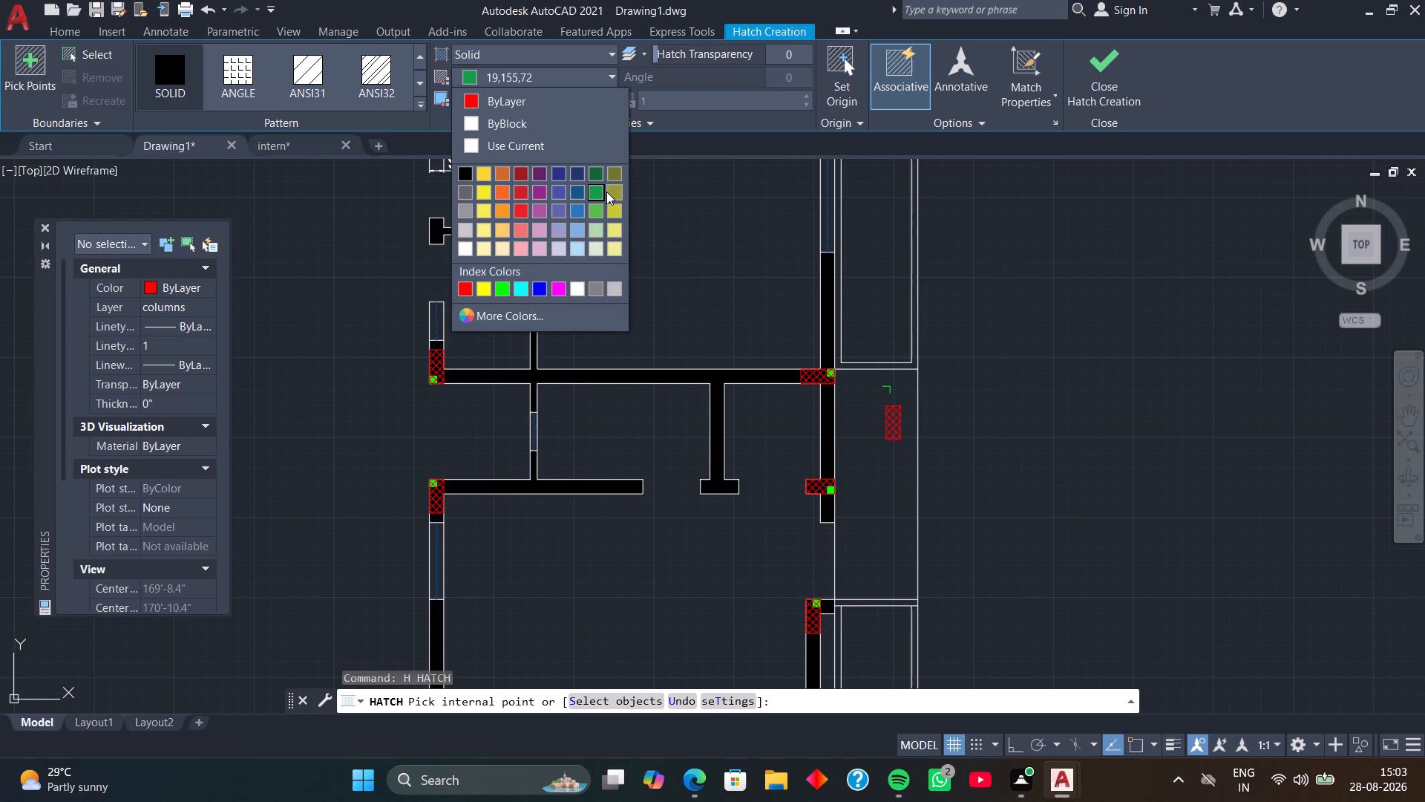
left_click(597, 212)
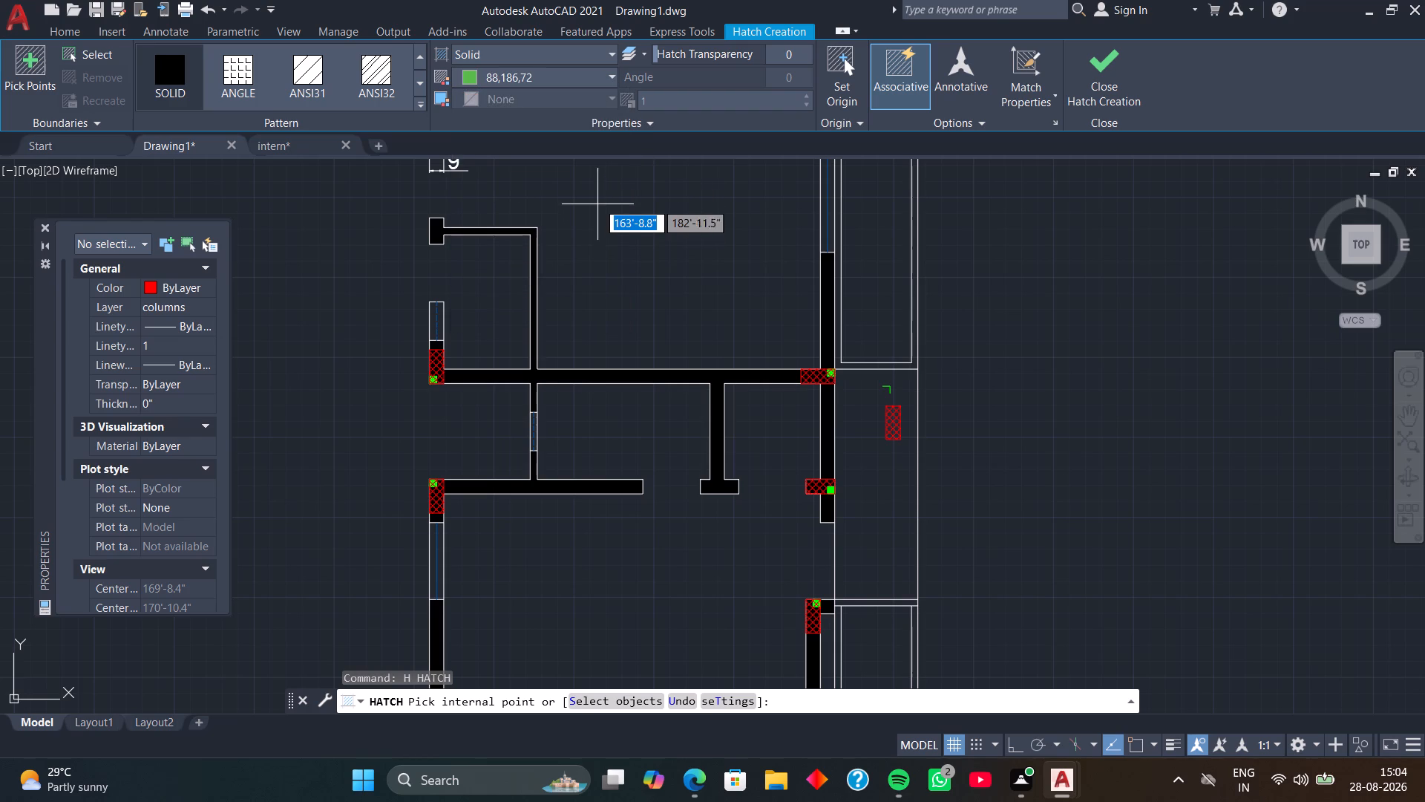
scroll(604, 196, "down", 1)
middle_click_drag(601, 218, 527, 349)
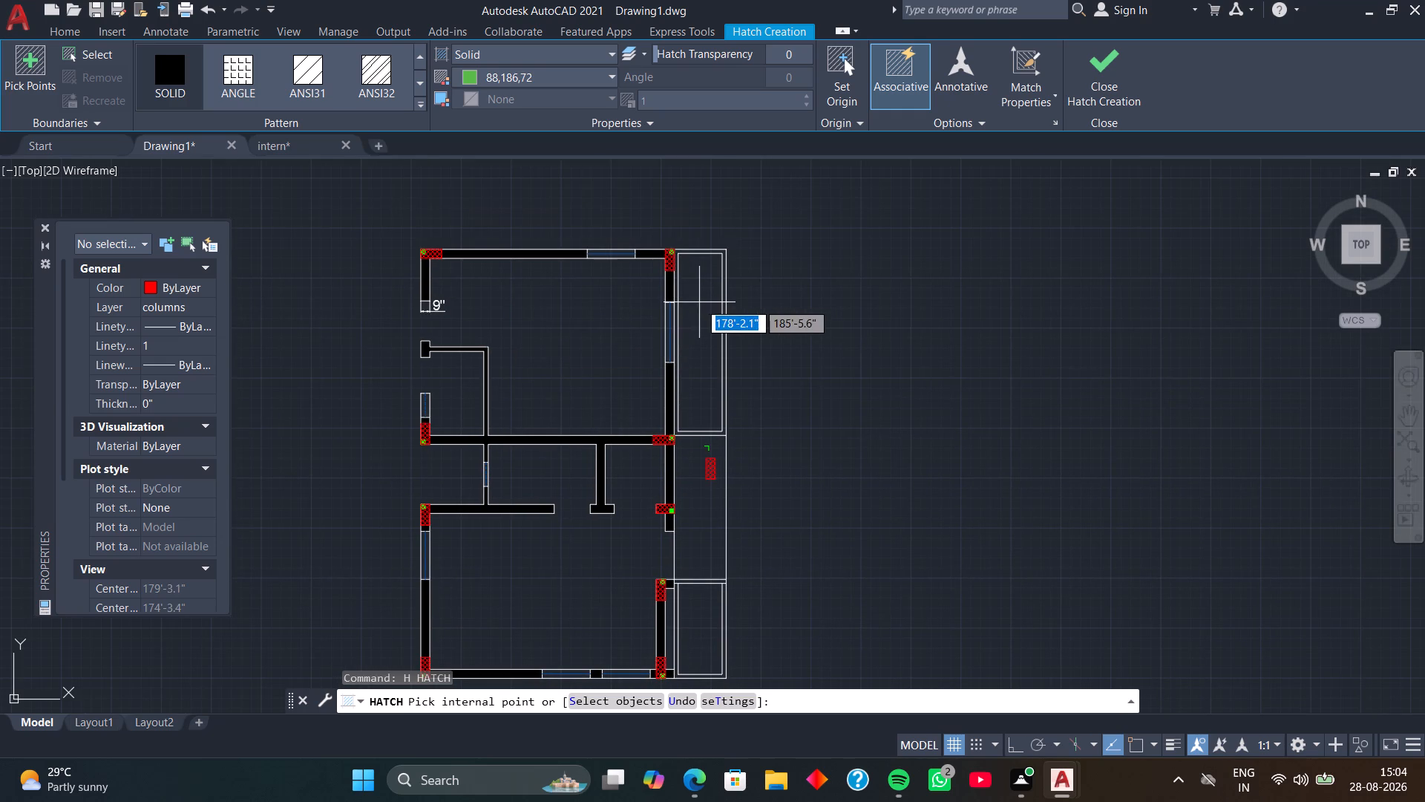
left_click(699, 302)
scroll(700, 301, "down", 1)
middle_click_drag(699, 315, 712, 183)
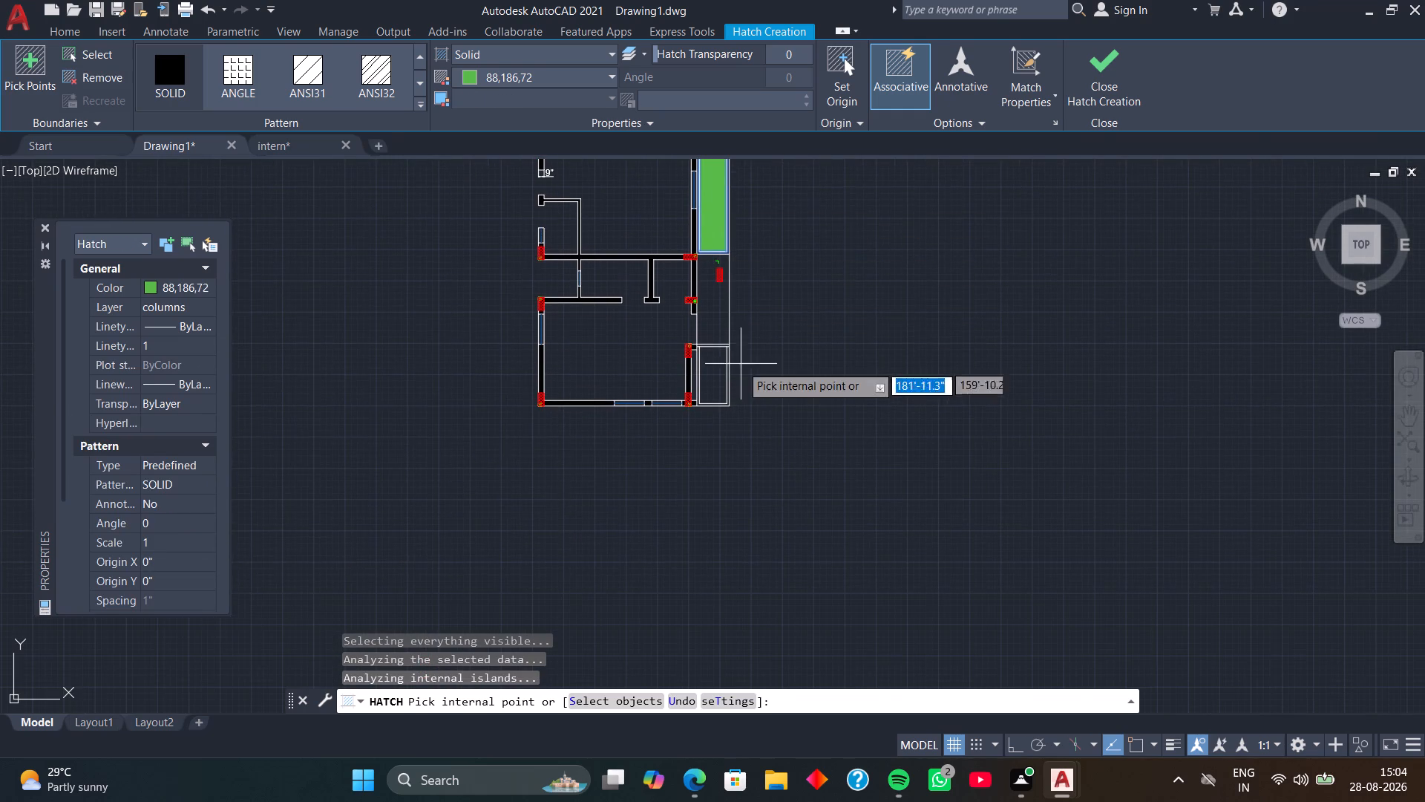
left_click(706, 380)
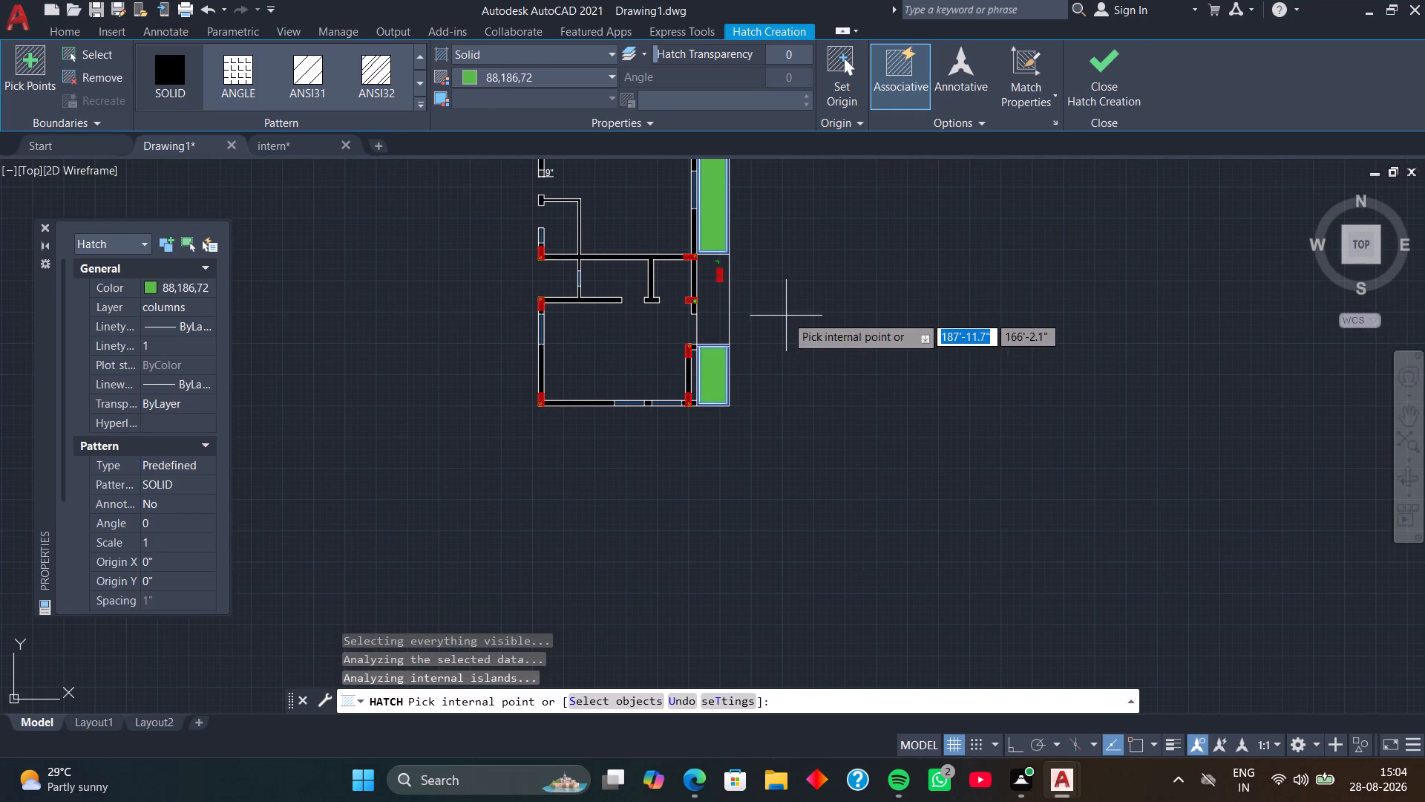
left_click(1113, 88)
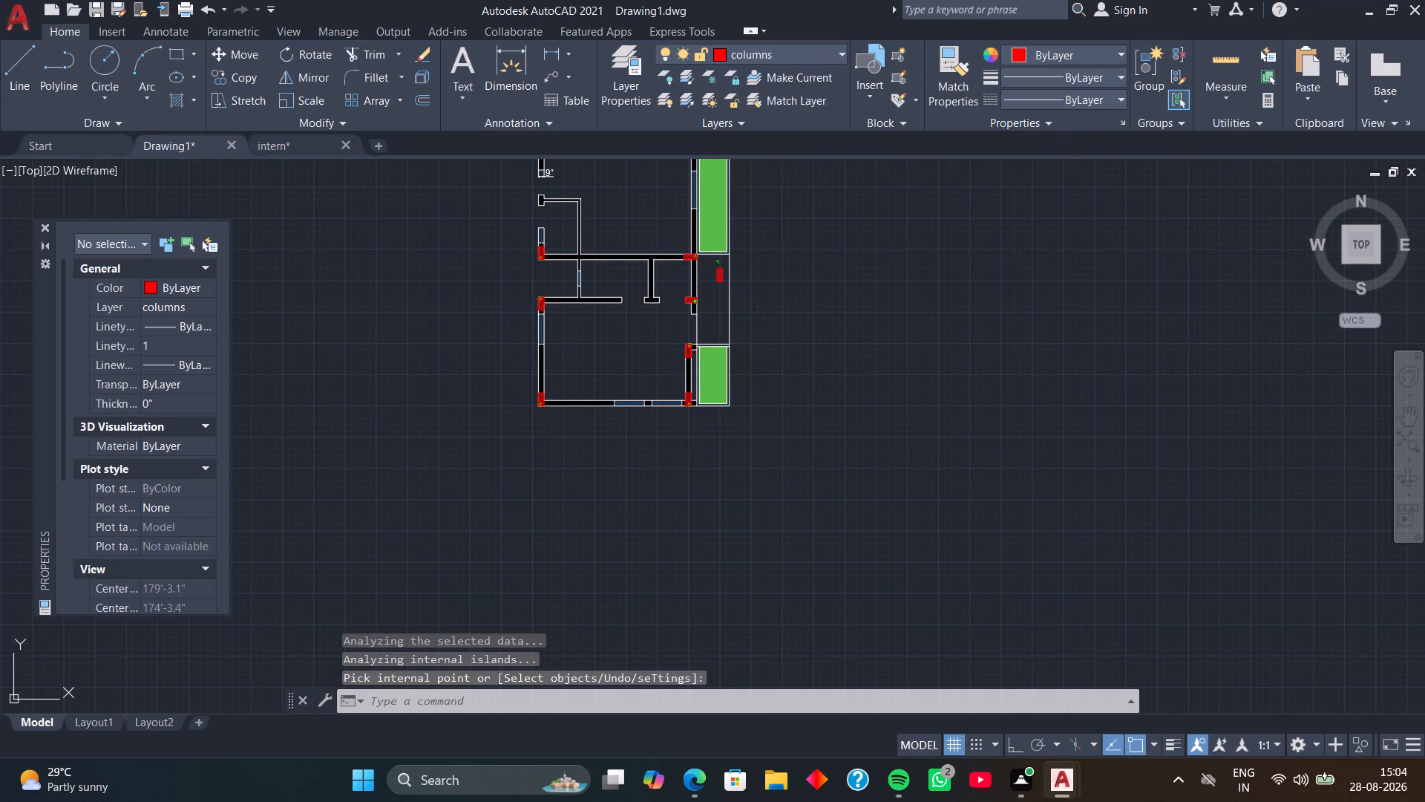
Erase the spare upright column outside the right wall, including its outline, hatch and the short horizontal green line above it.
middle_click_drag(931, 176, 1012, 212)
middle_click_drag(802, 279, 834, 263)
scroll(863, 264, "up", 1)
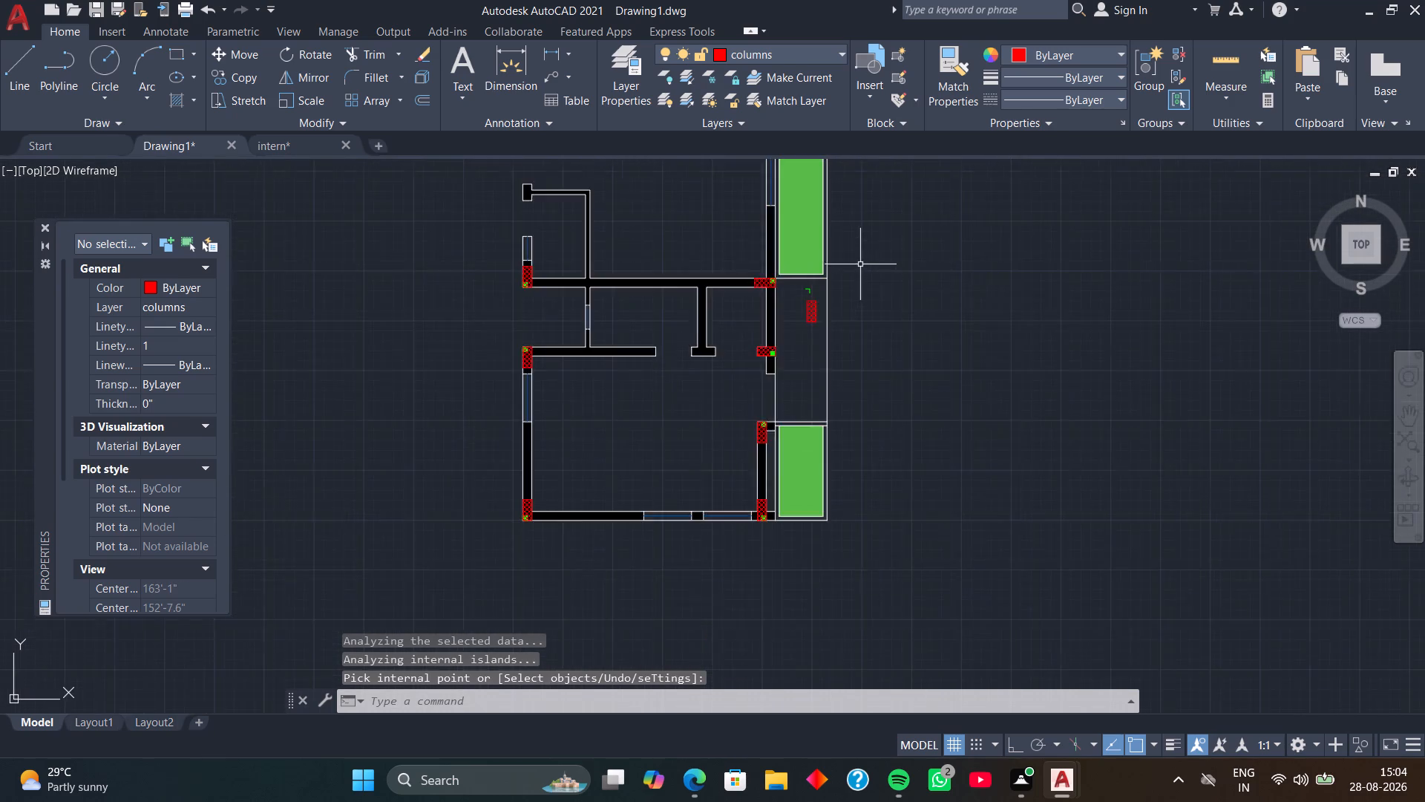
scroll(860, 264, "up", 1)
middle_click_drag(841, 268, 902, 267)
left_click(848, 348)
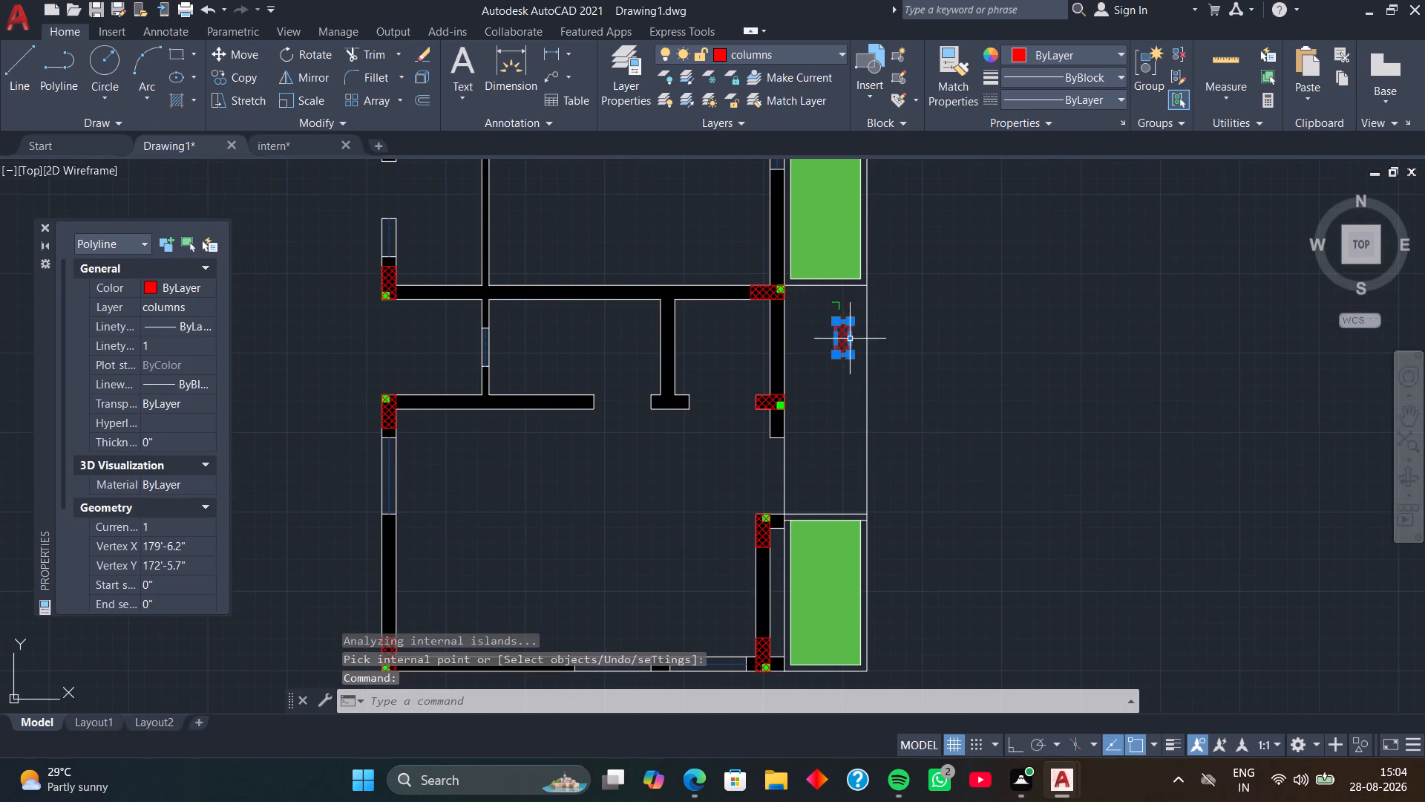
left_click(840, 303)
scroll(854, 348, "up", 2)
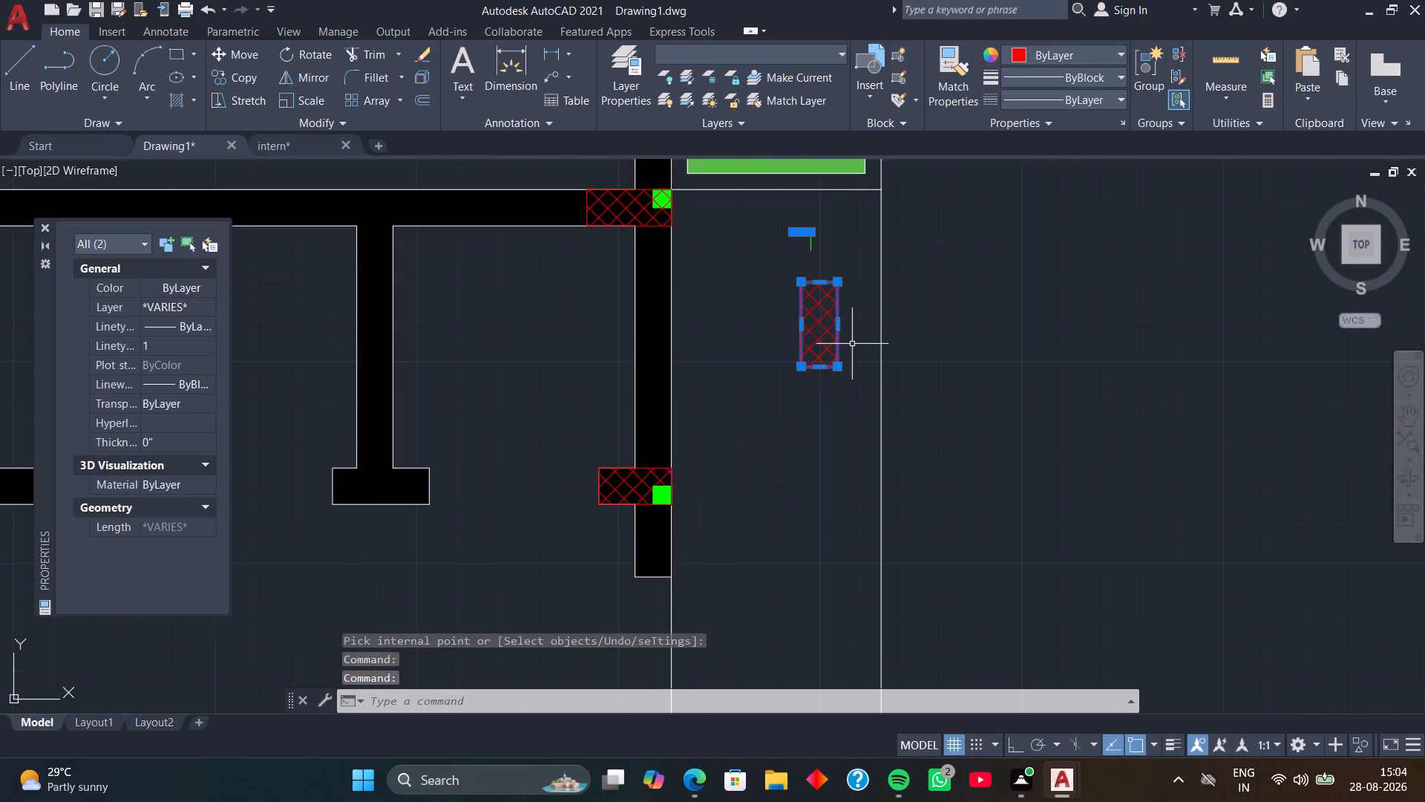
left_click(830, 329)
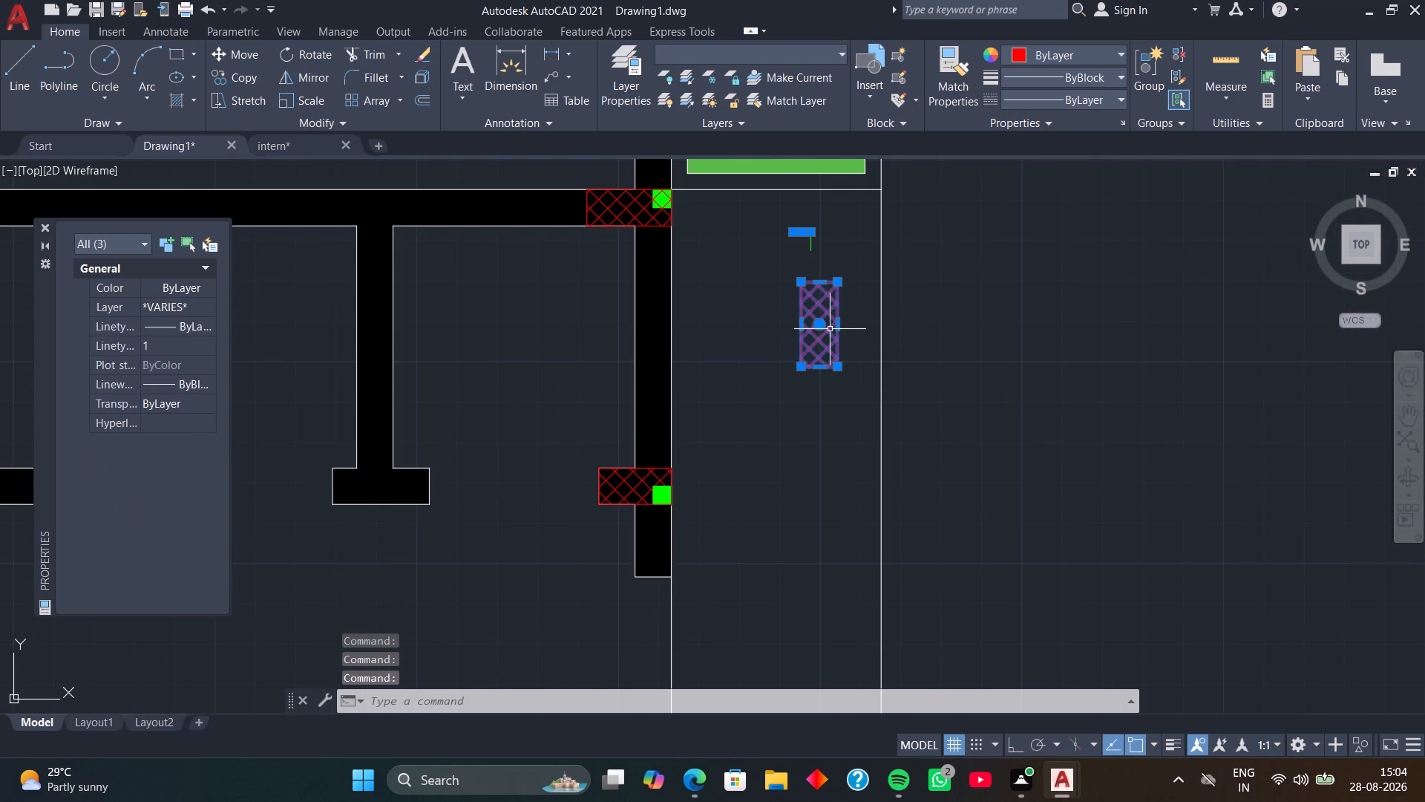
key("Delete")
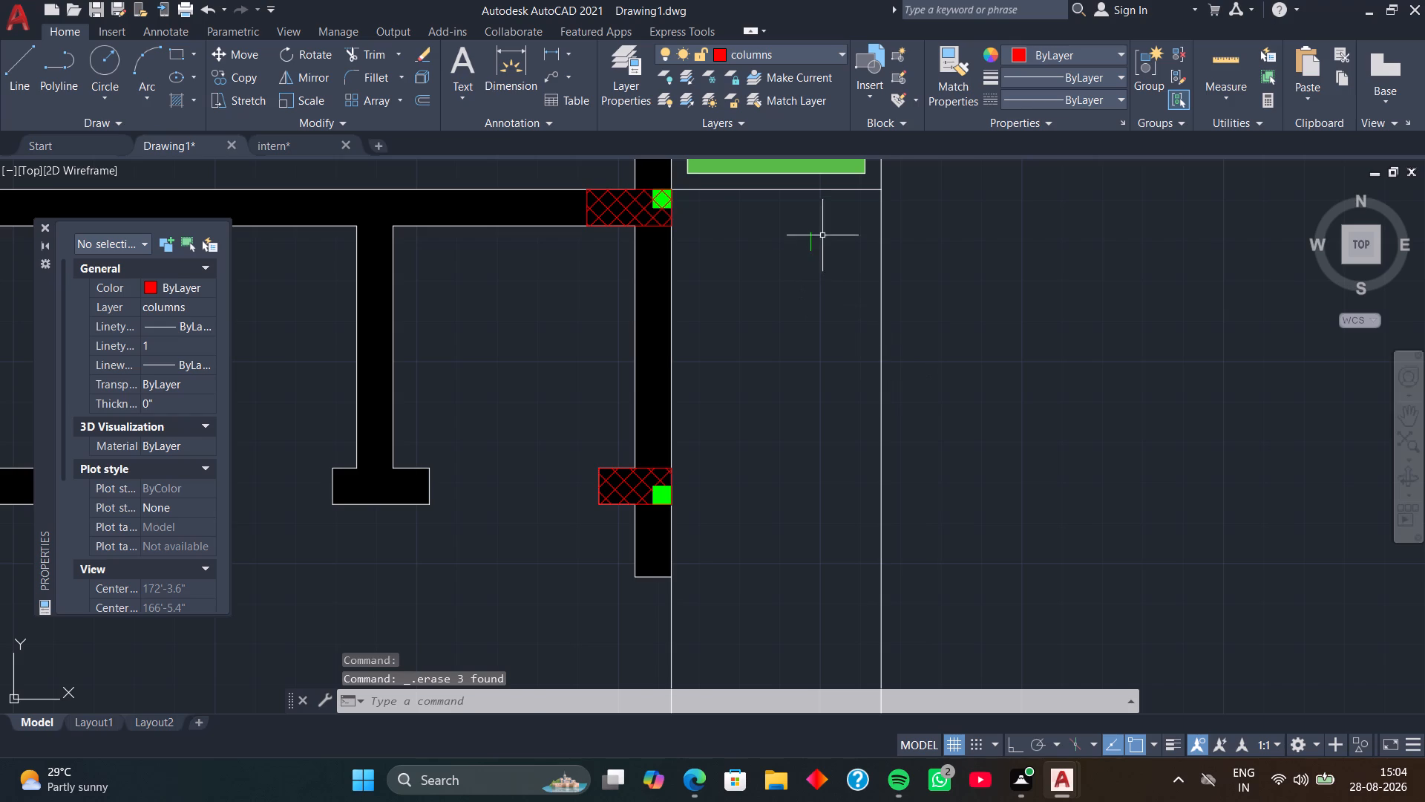
Erase the remaining short vertical green line between the two green-filled areas outside the right wall.
left_click(807, 242)
left_click(822, 235)
left_click_drag(825, 229, 807, 251)
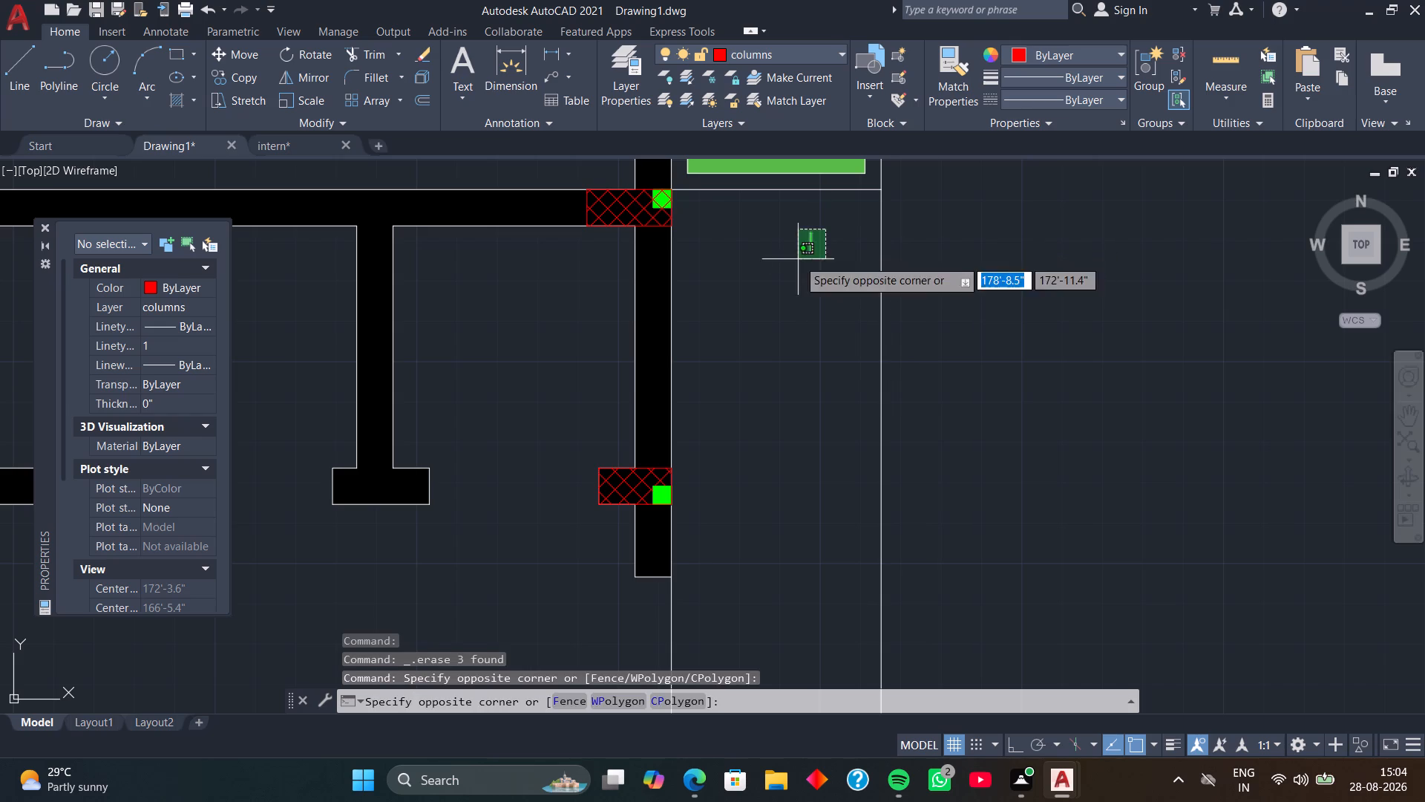
left_click(799, 259)
key("Delete")
left_click_drag(794, 263, 779, 272)
left_click(735, 293)
key("Delete")
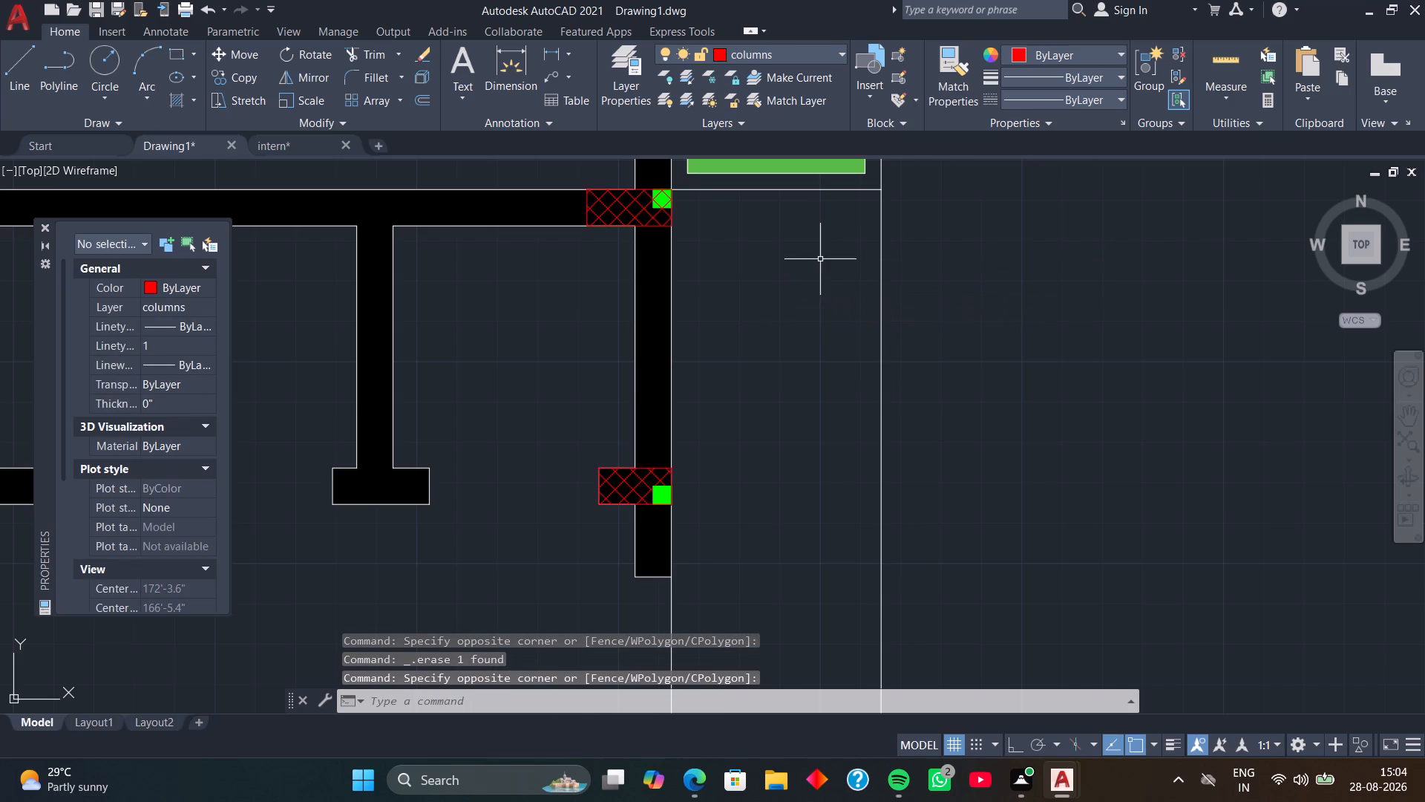
scroll(816, 278, "down", 2)
middle_click_drag(817, 295, 830, 232)
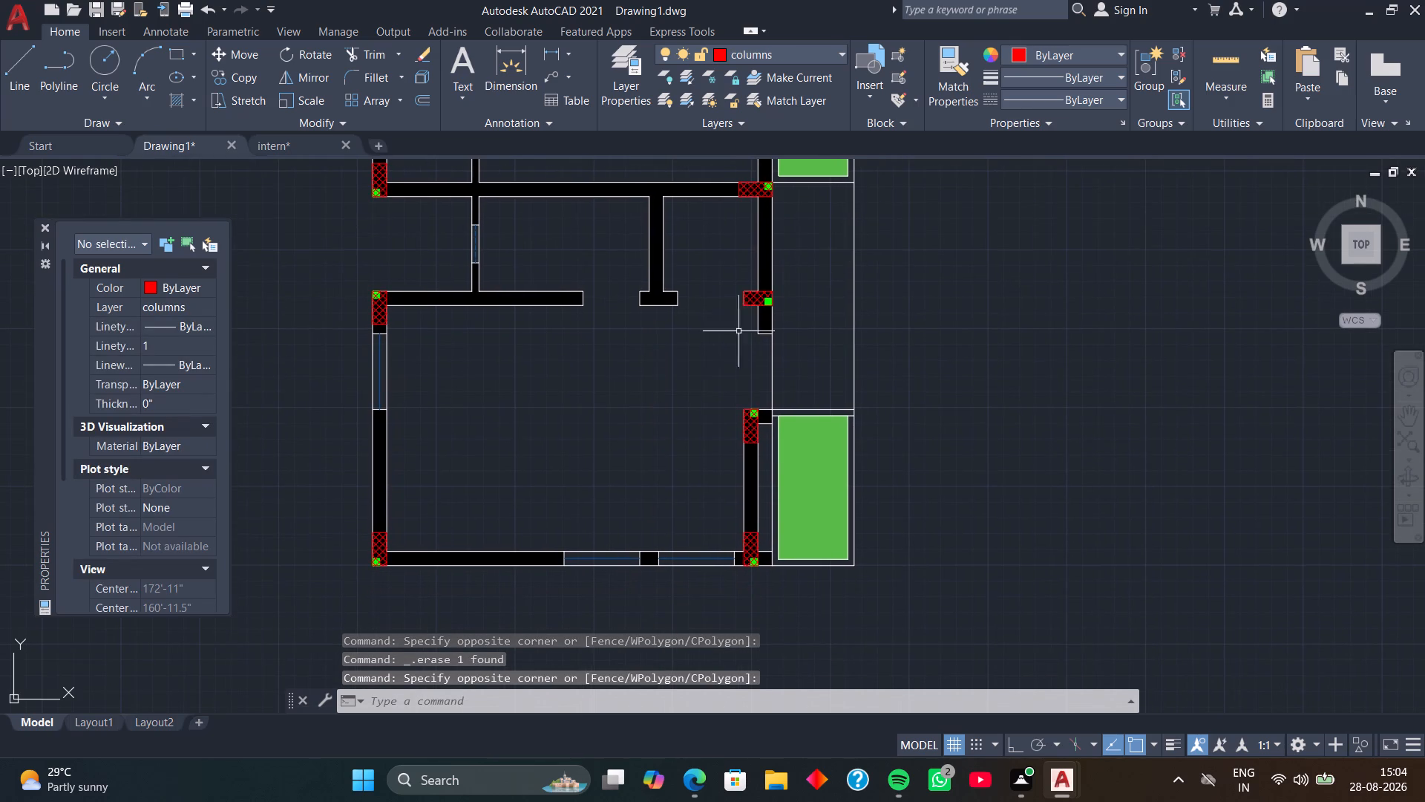
Look over the lower rooms, their columns and the green-filled outer strip for remaining work.
middle_click_drag(639, 322, 808, 270)
scroll(666, 208, "up", 3)
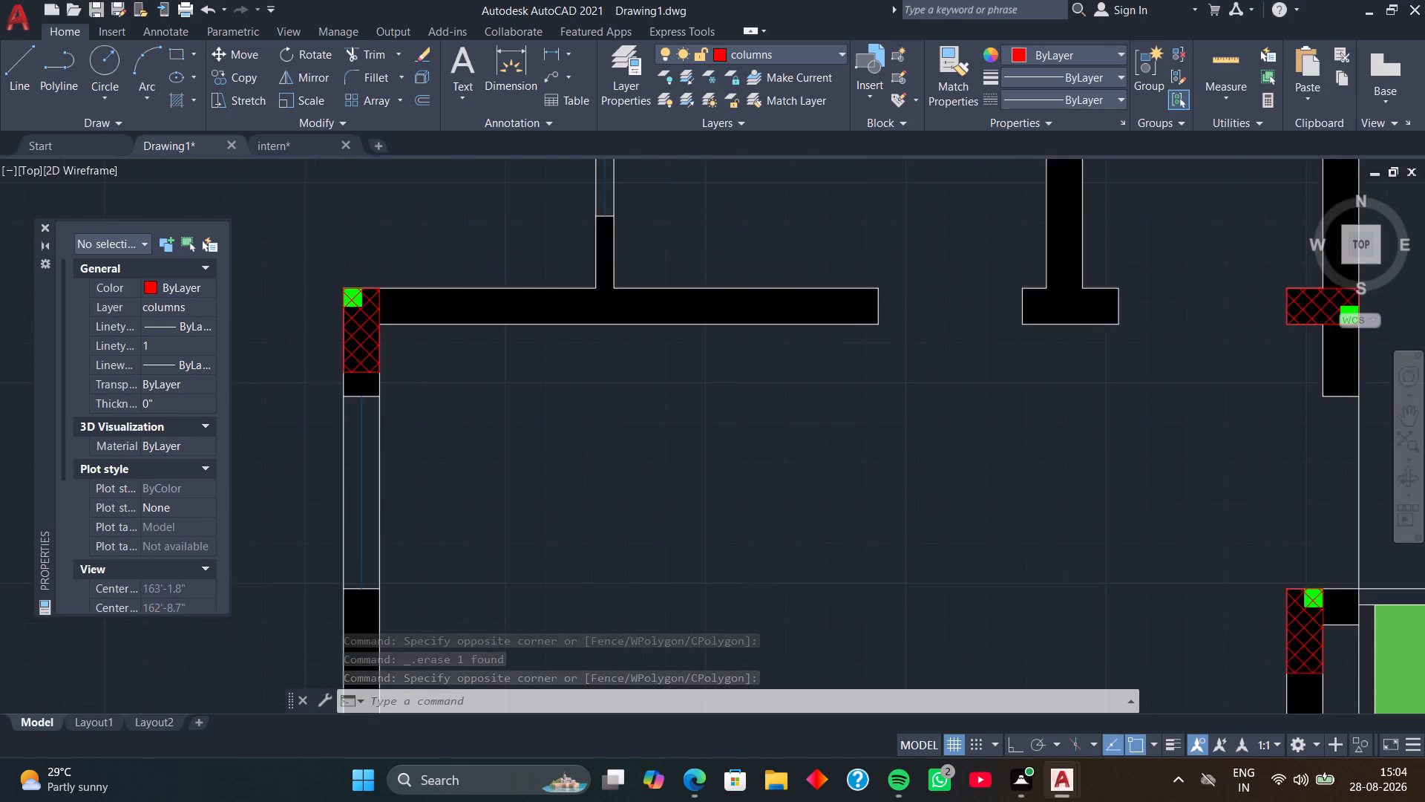
middle_click_drag(660, 217, 706, 437)
scroll(701, 370, "down", 4)
middle_click_drag(732, 370, 729, 370)
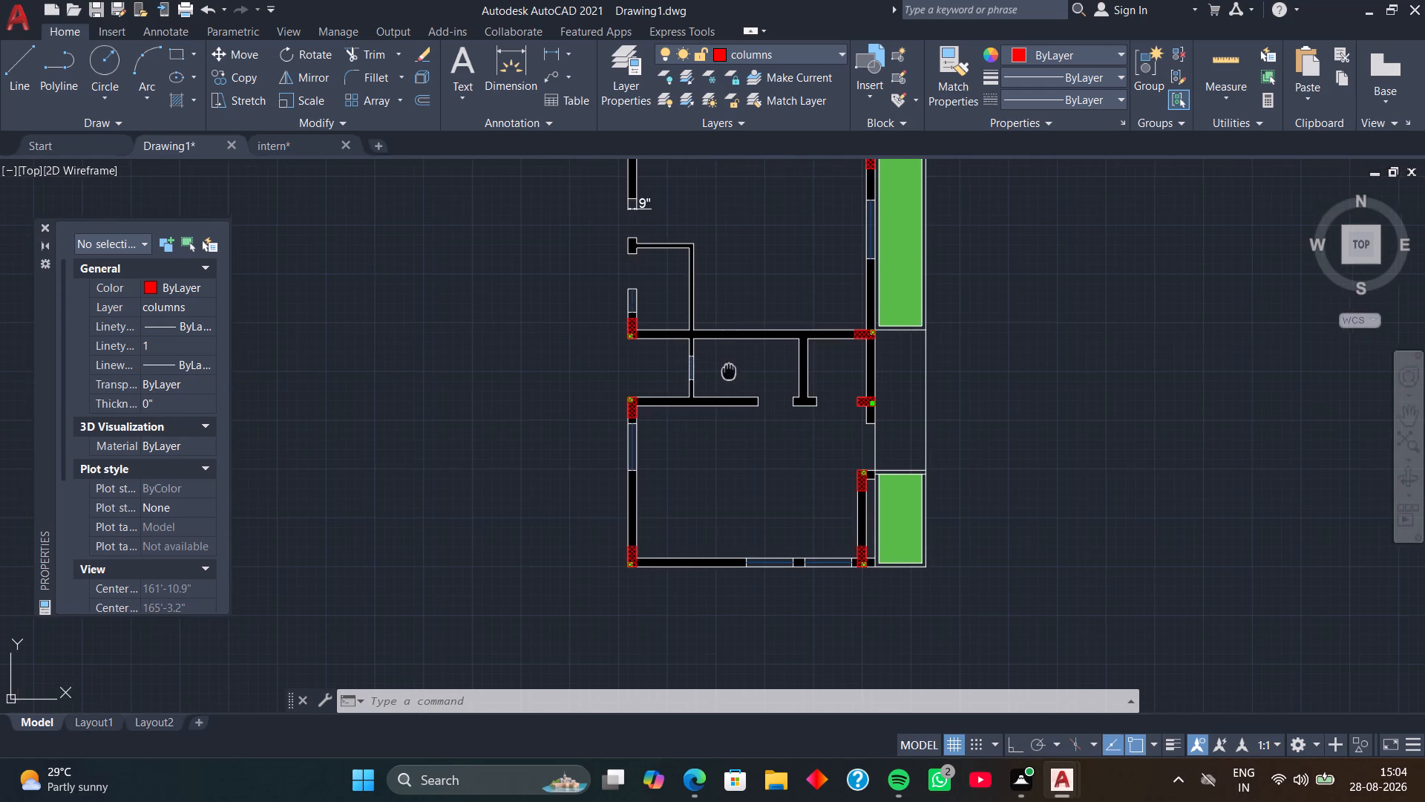
middle_click_drag(729, 370, 612, 351)
scroll(609, 265, "down", 1)
middle_click_drag(626, 264, 589, 229)
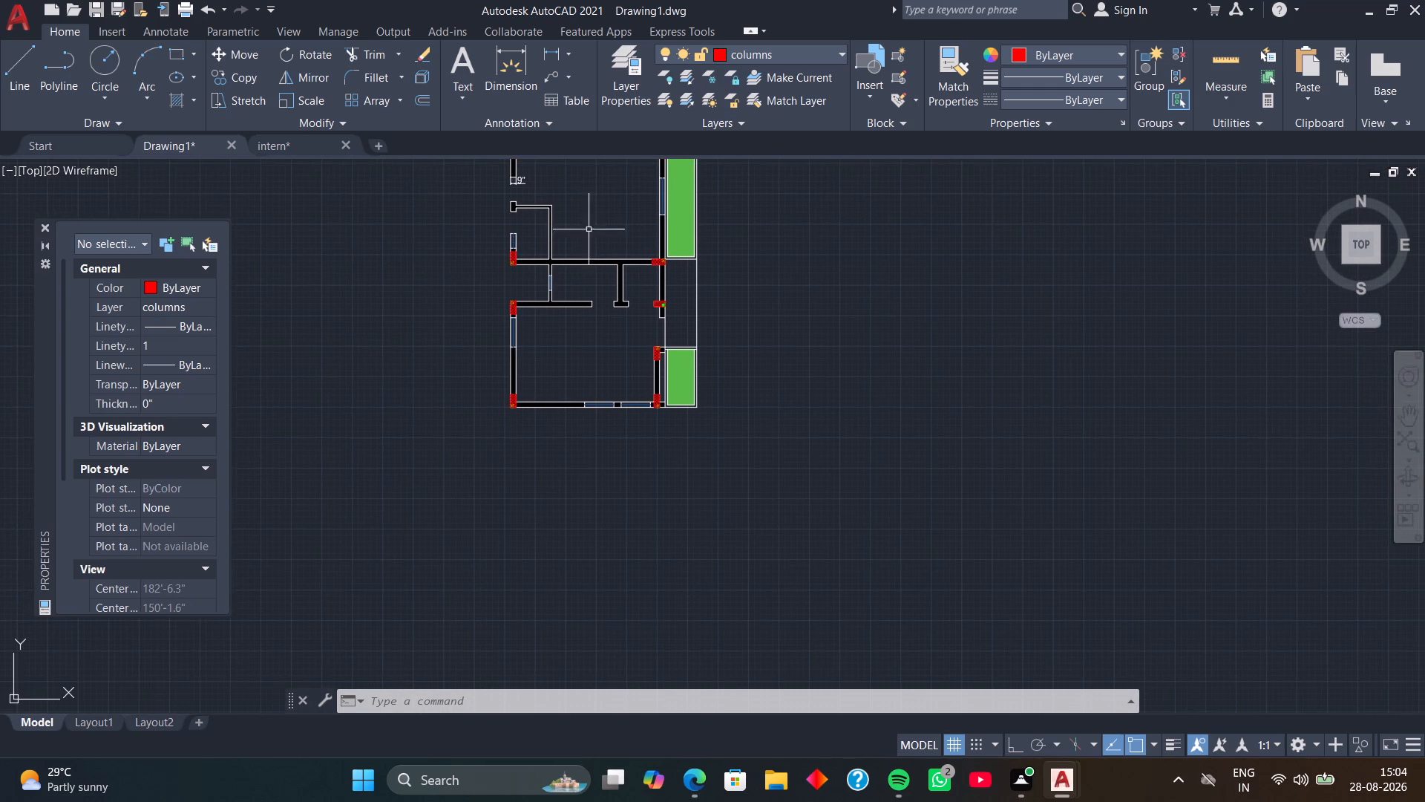
Draw a 9" line across the right wall along the upper edge of the column at the short stub.
scroll(609, 372, "up", 1)
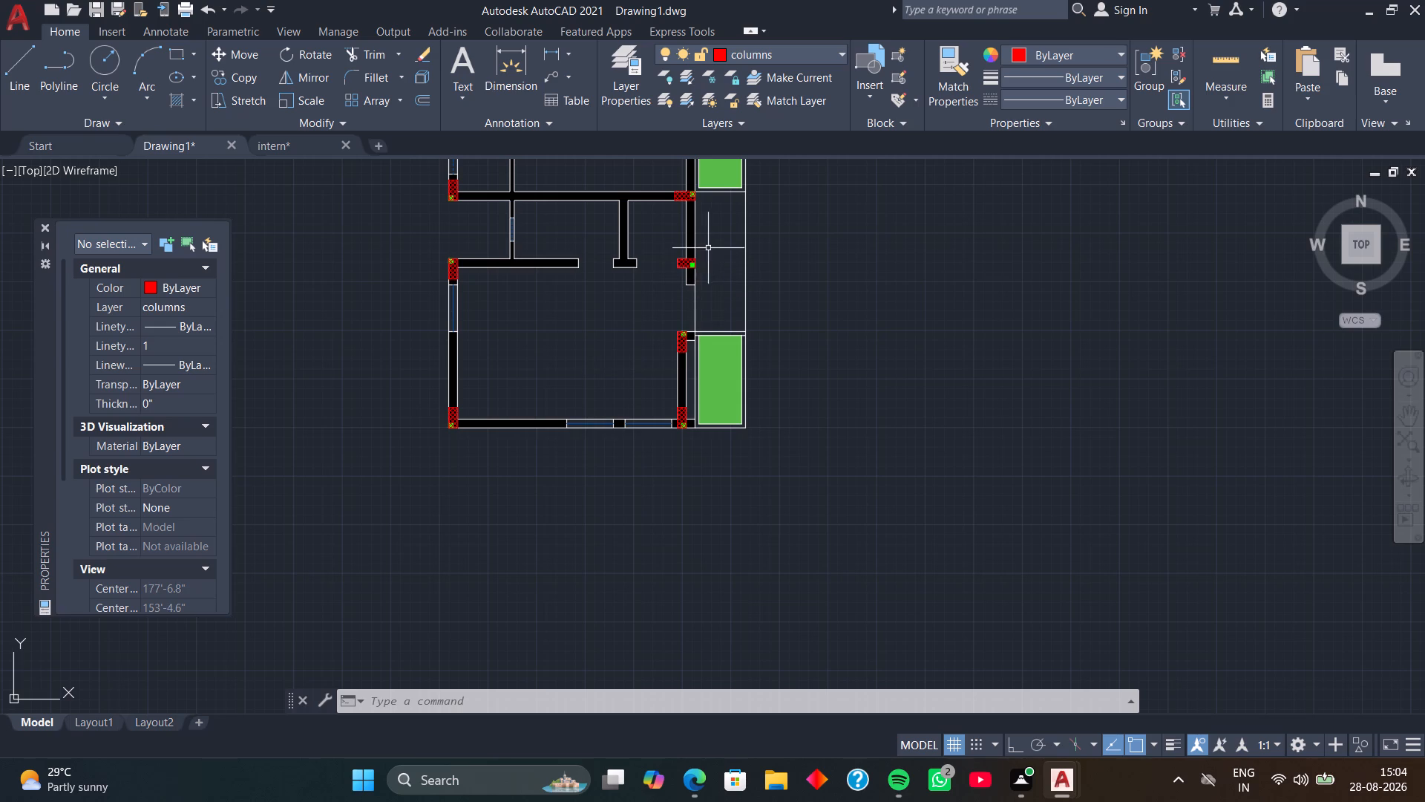
scroll(713, 241, "up", 1)
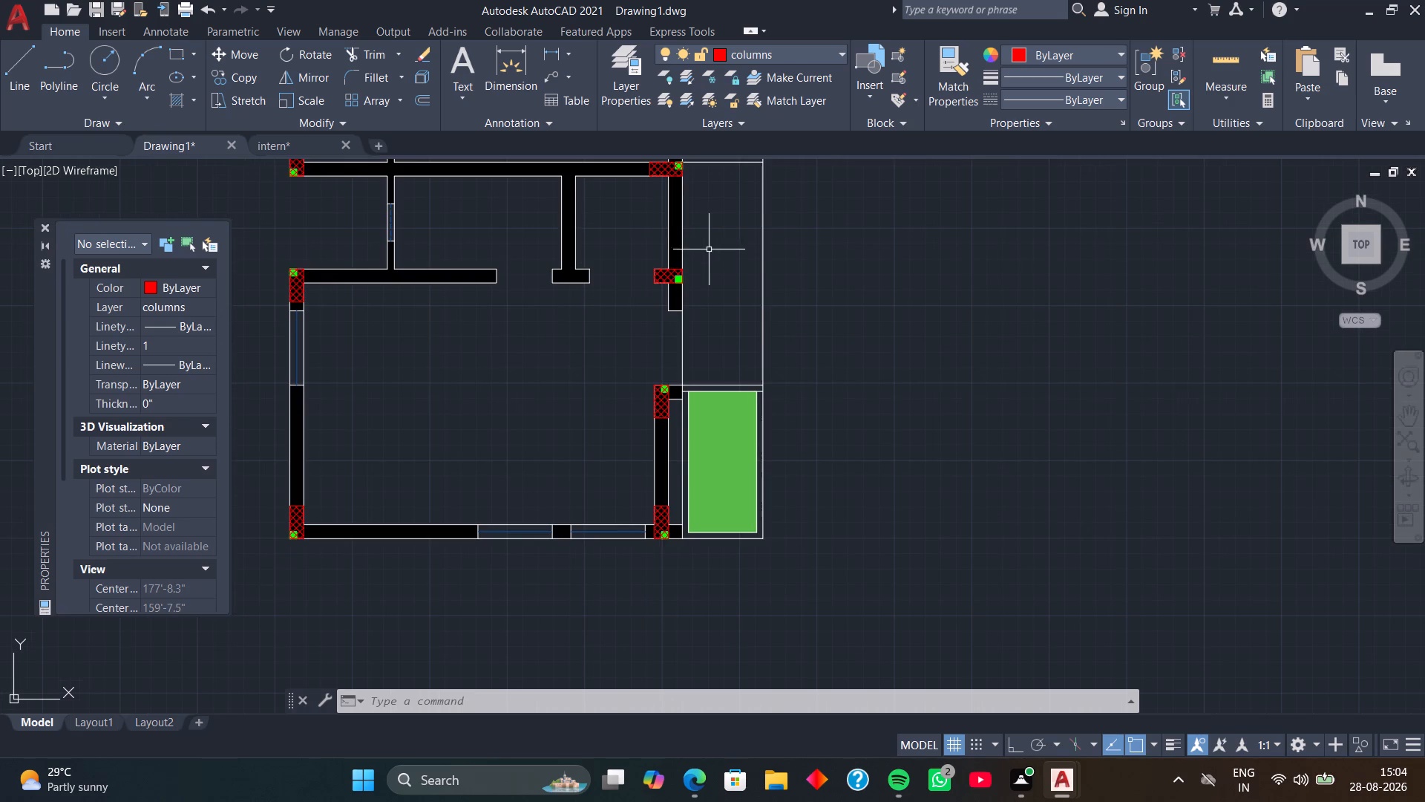
type("L")
key("space")
scroll(684, 270, "up", 3)
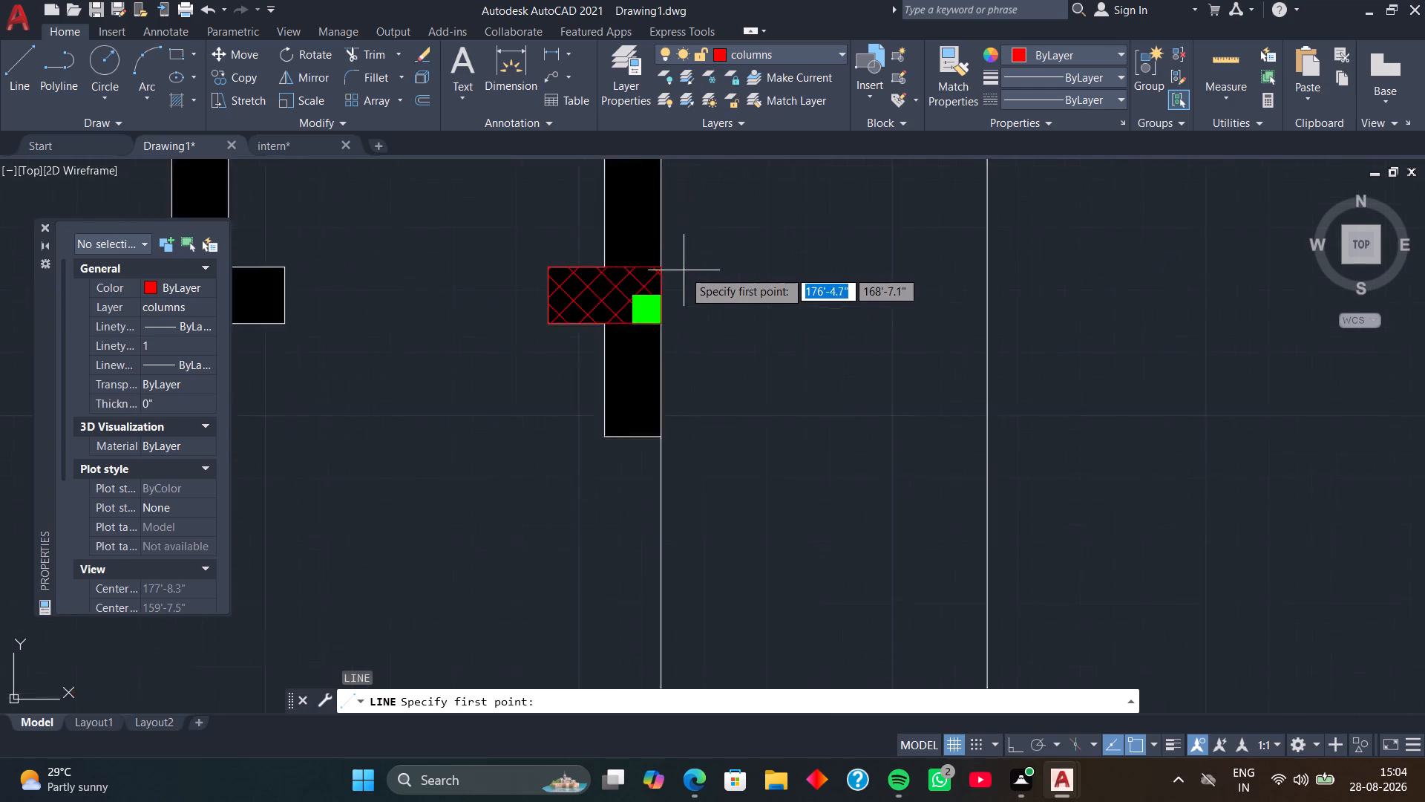
scroll(684, 270, "up", 1)
middle_click_drag(661, 268, 762, 281)
scroll(692, 271, "up", 1)
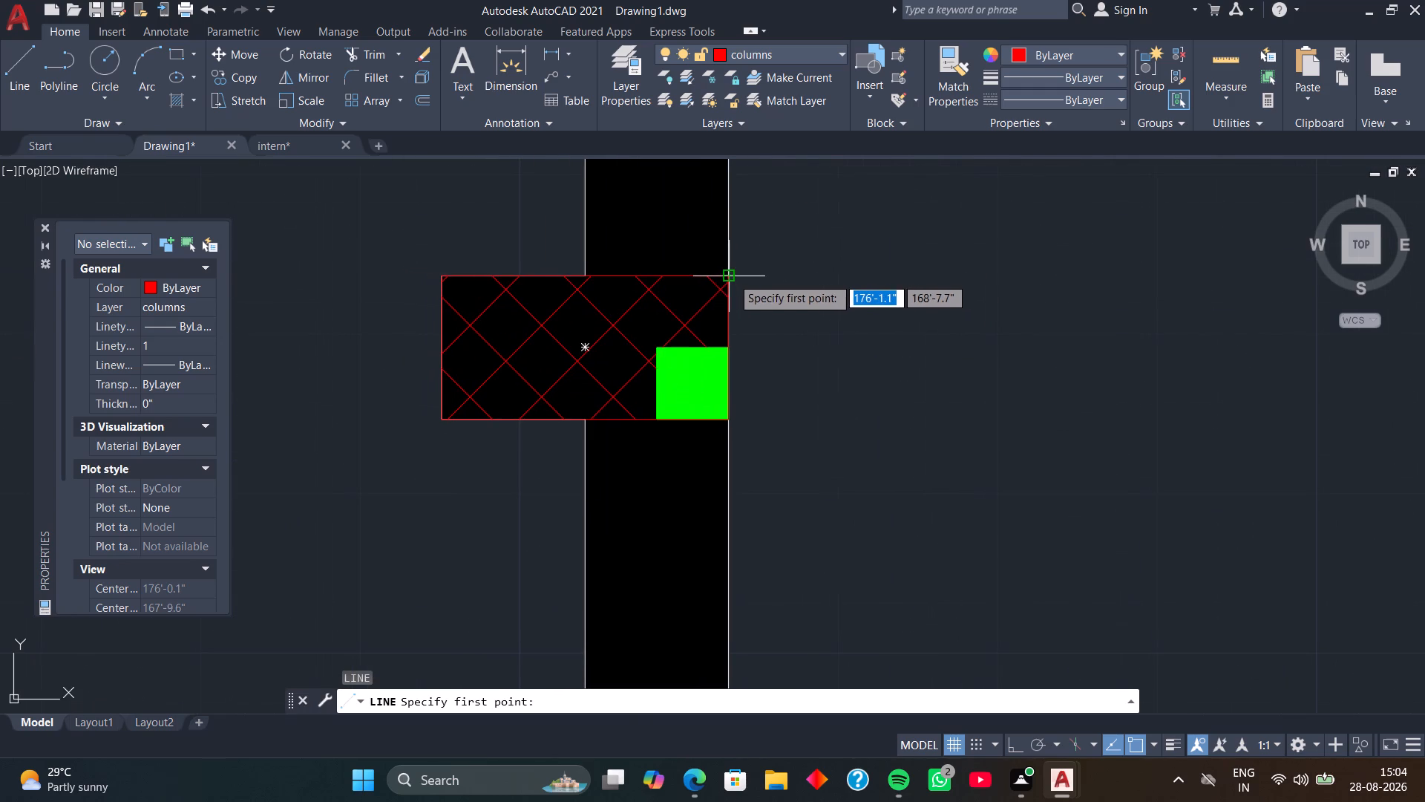
left_click(730, 272)
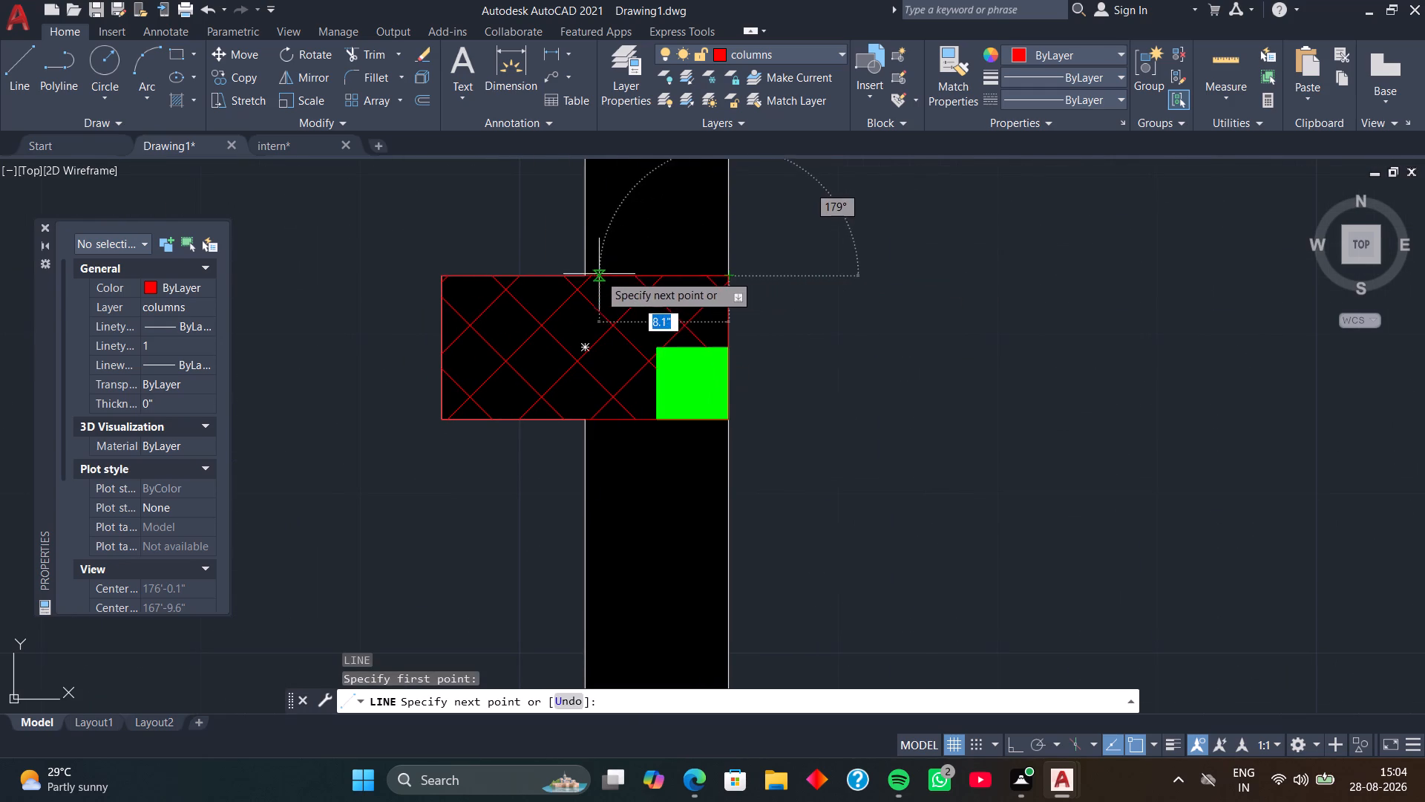
left_click(583, 278)
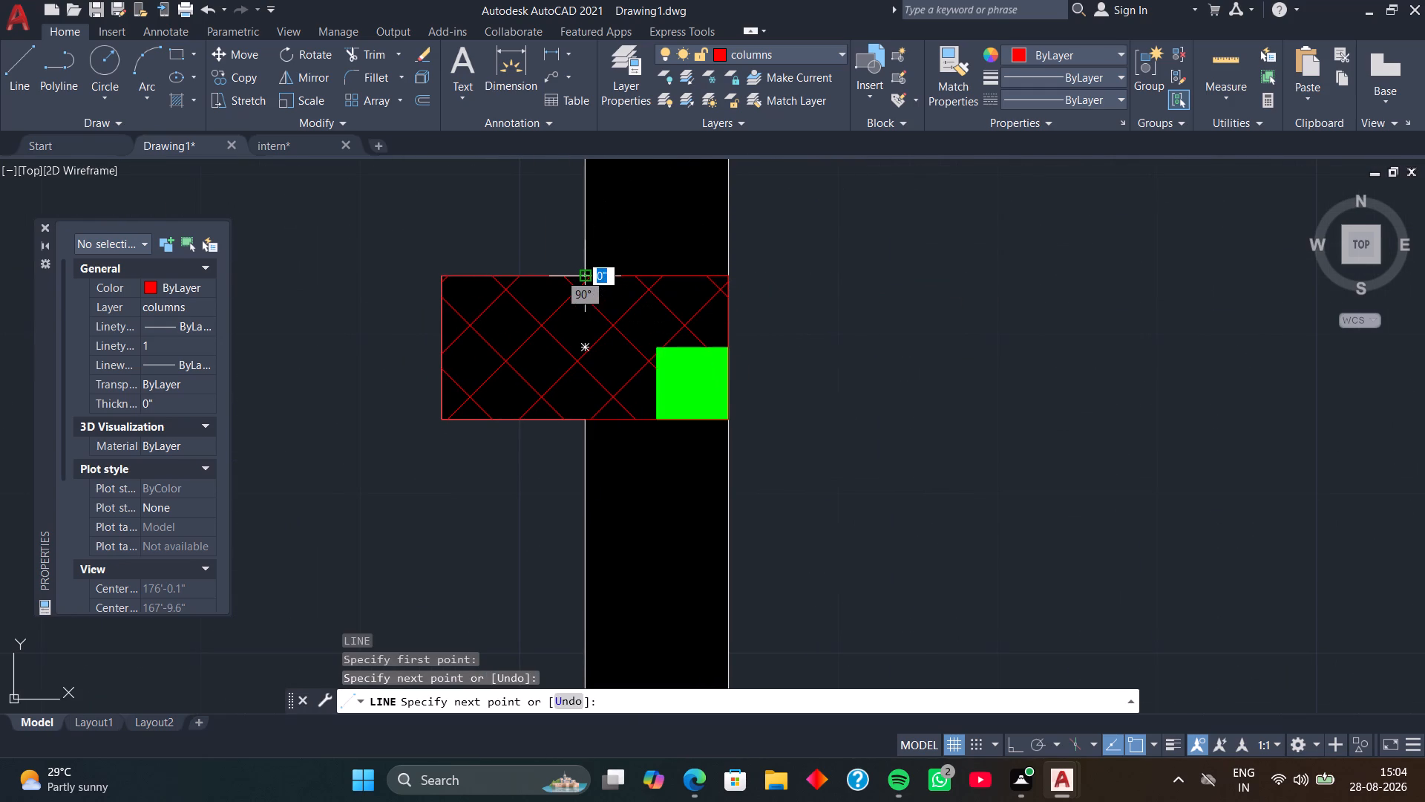
key("space")
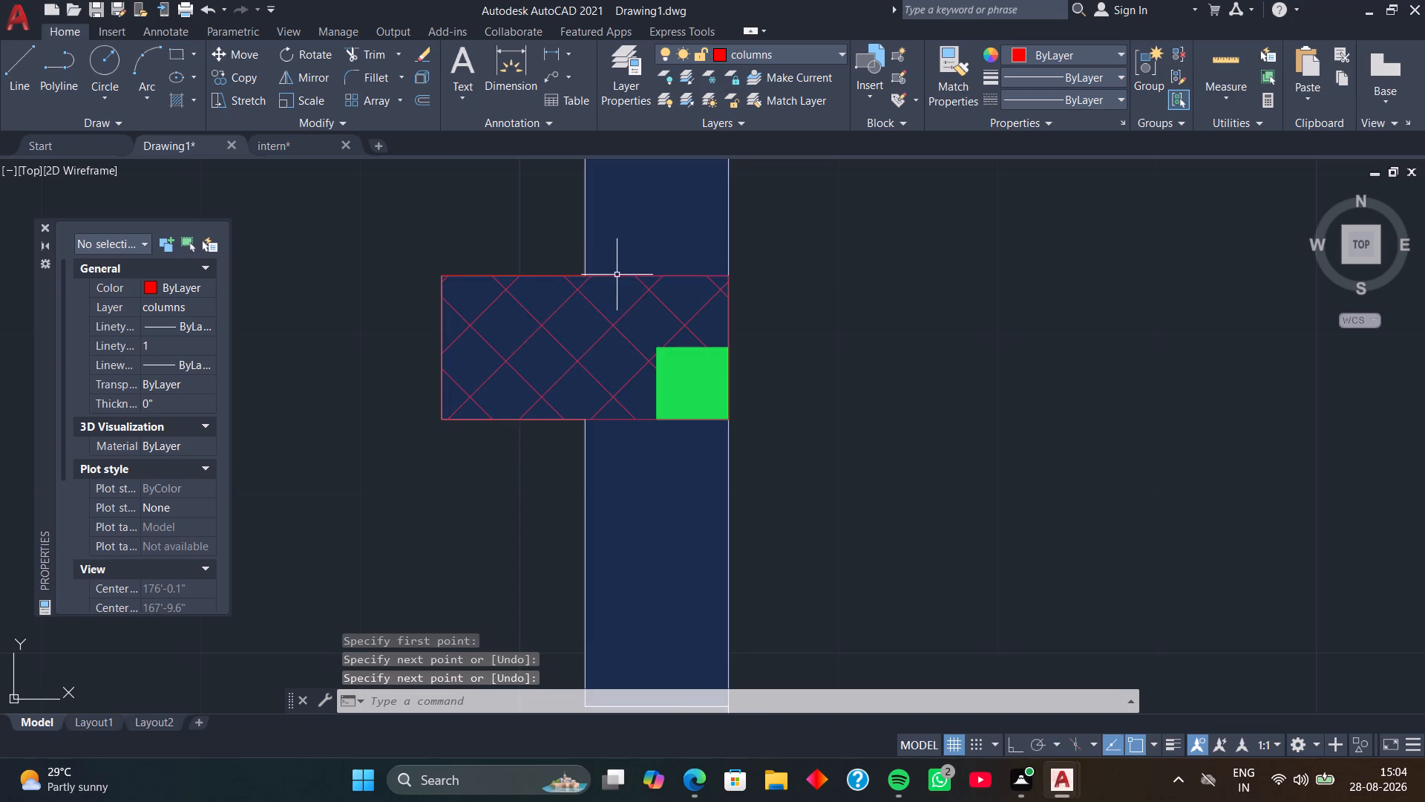
Move the new cross-wall line 9" straight up from the column's upper edge with ortho on.
left_click(617, 277)
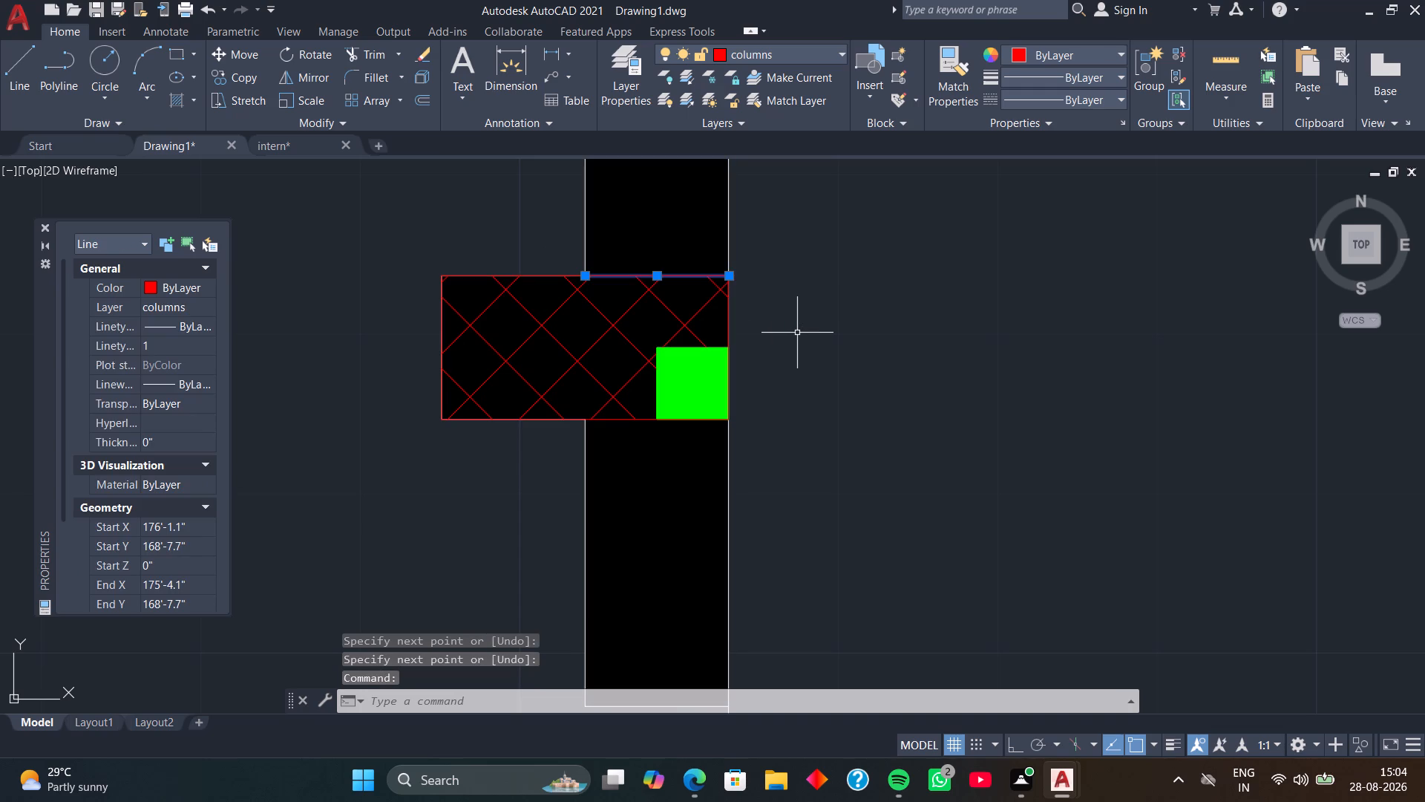
key("m")
key("space")
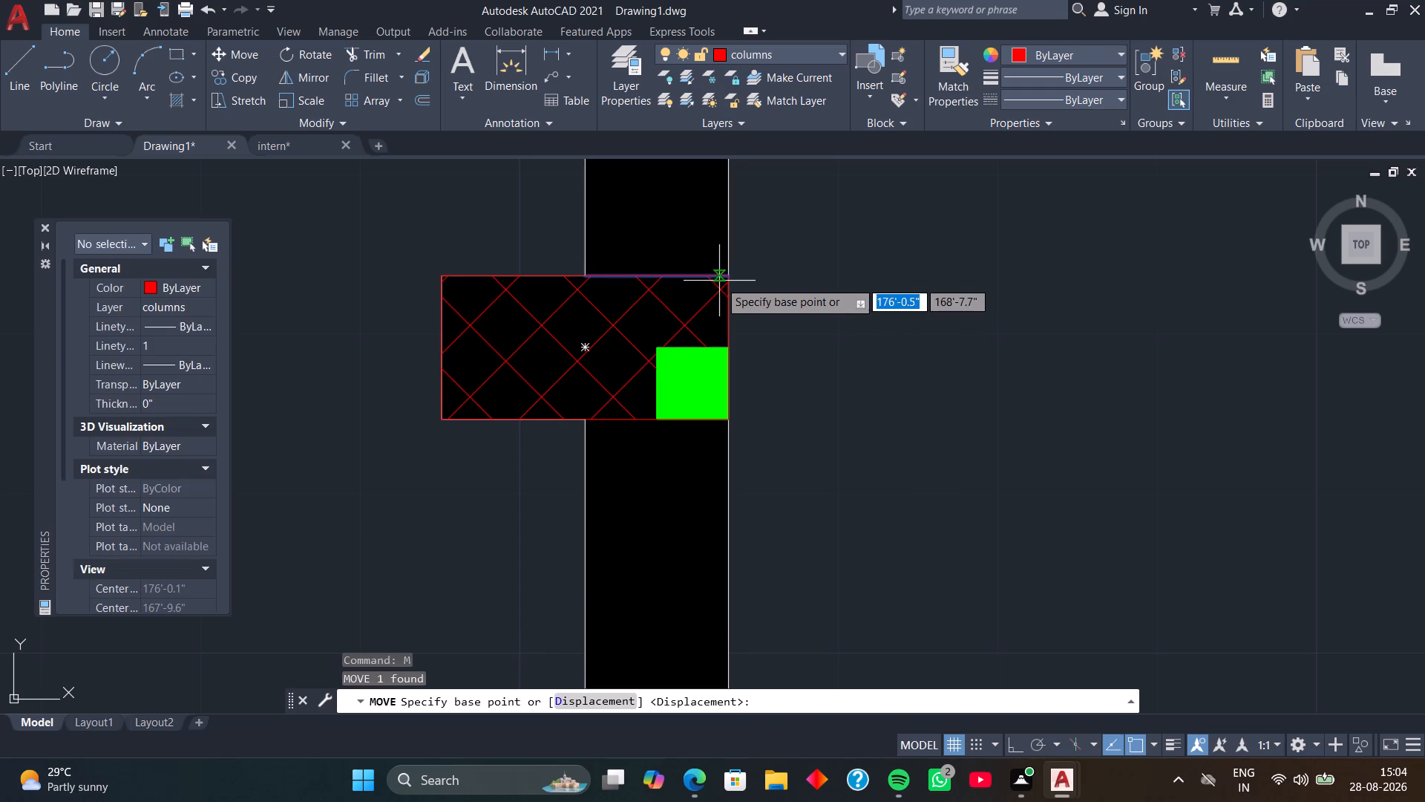
left_click(724, 278)
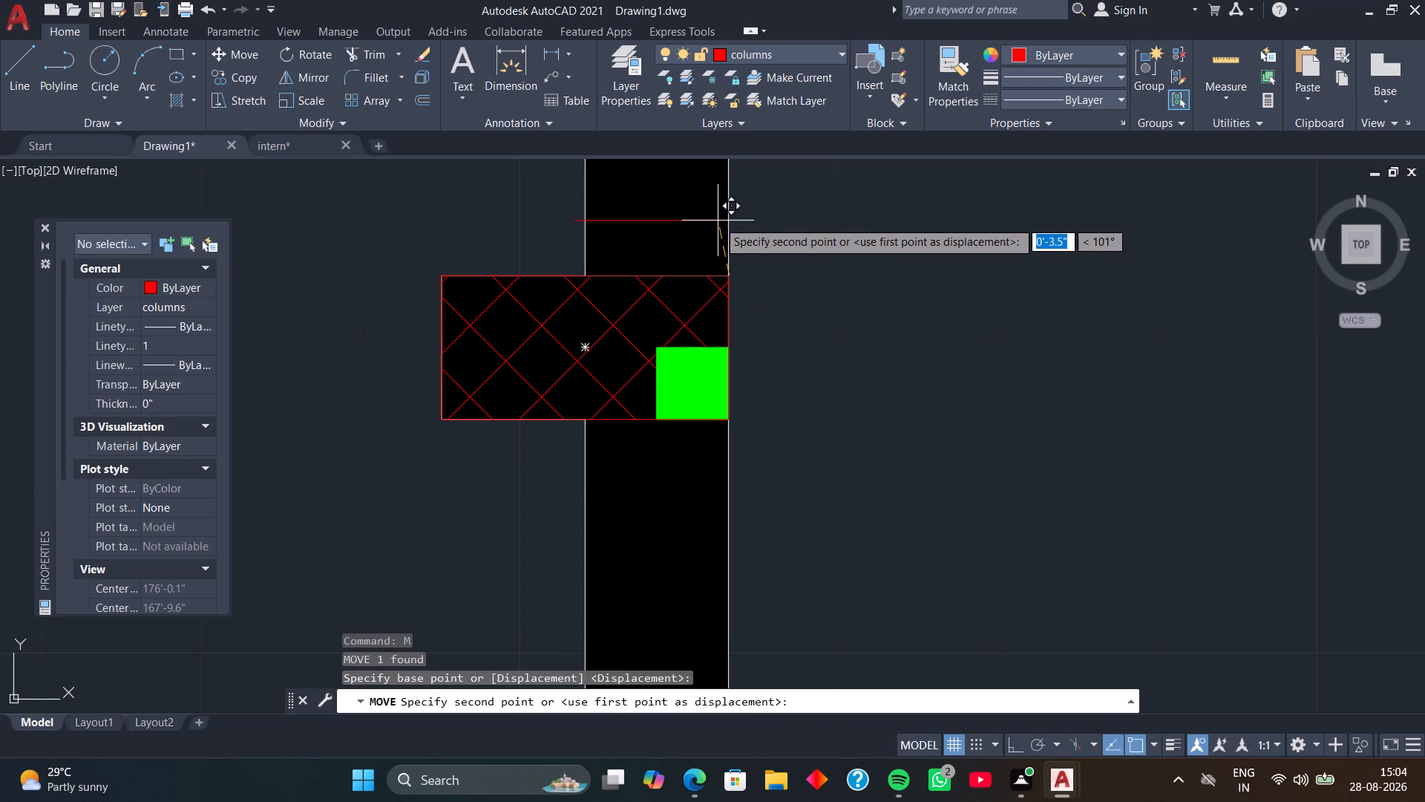
key("F8")
scroll(727, 208, "down", 2)
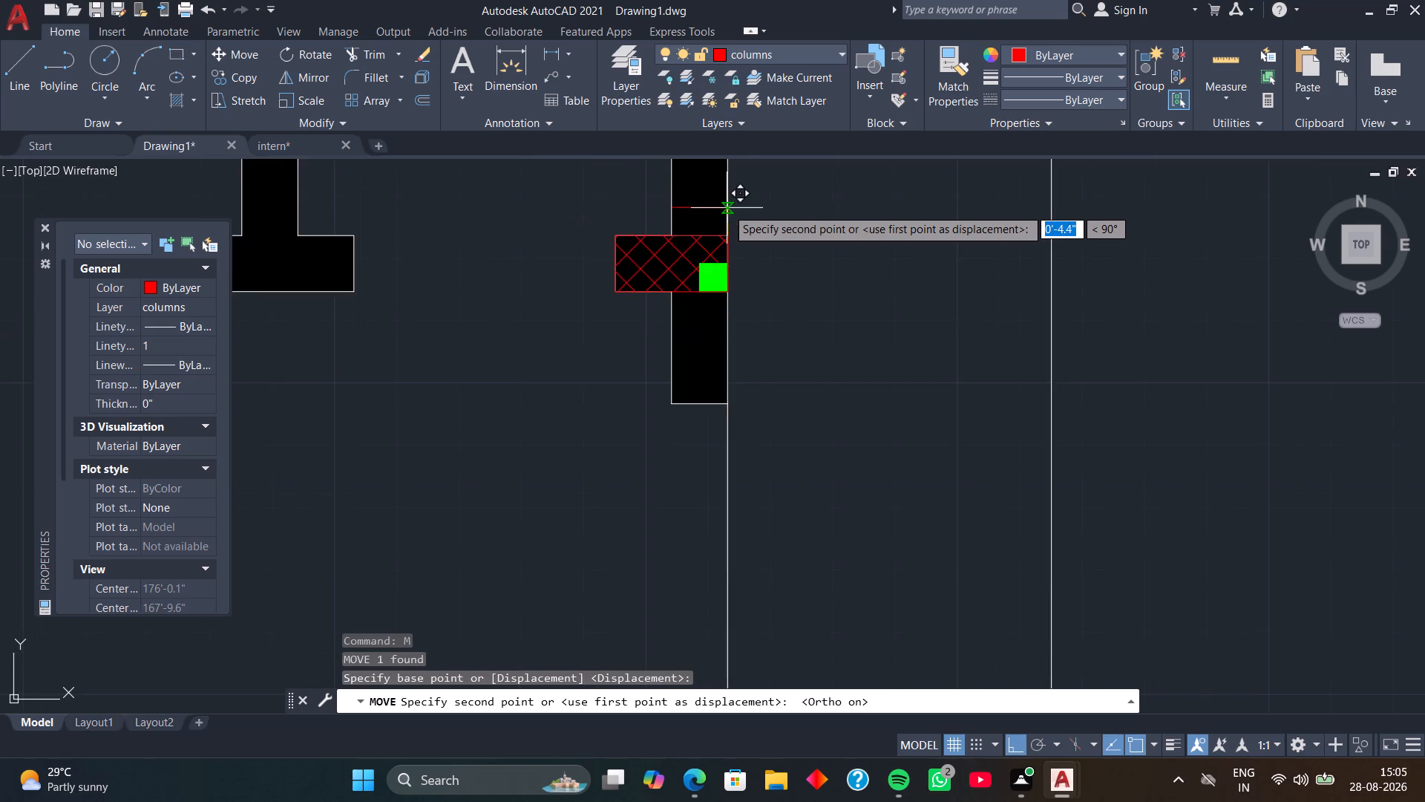
middle_click_drag(726, 209, 724, 362)
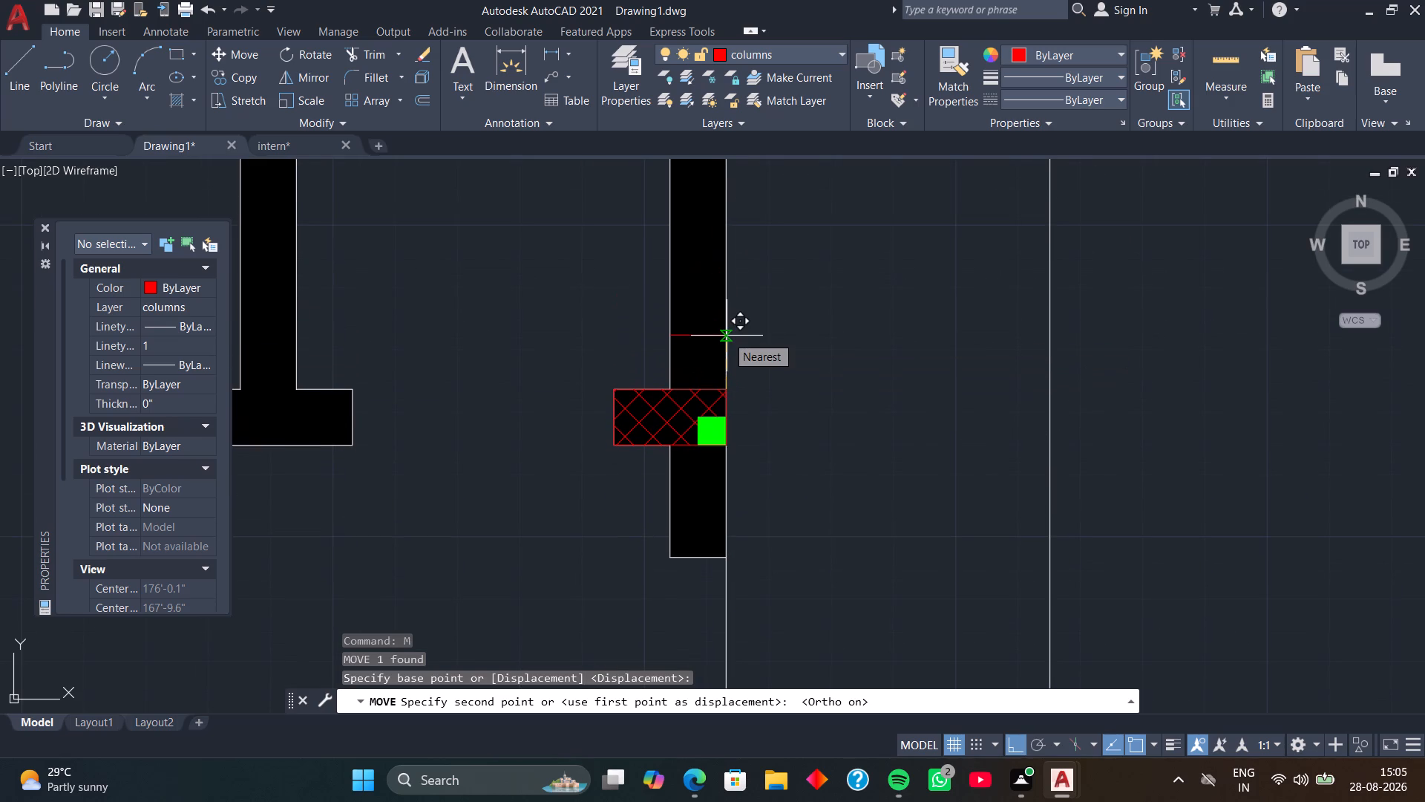
key("9")
key("Return")
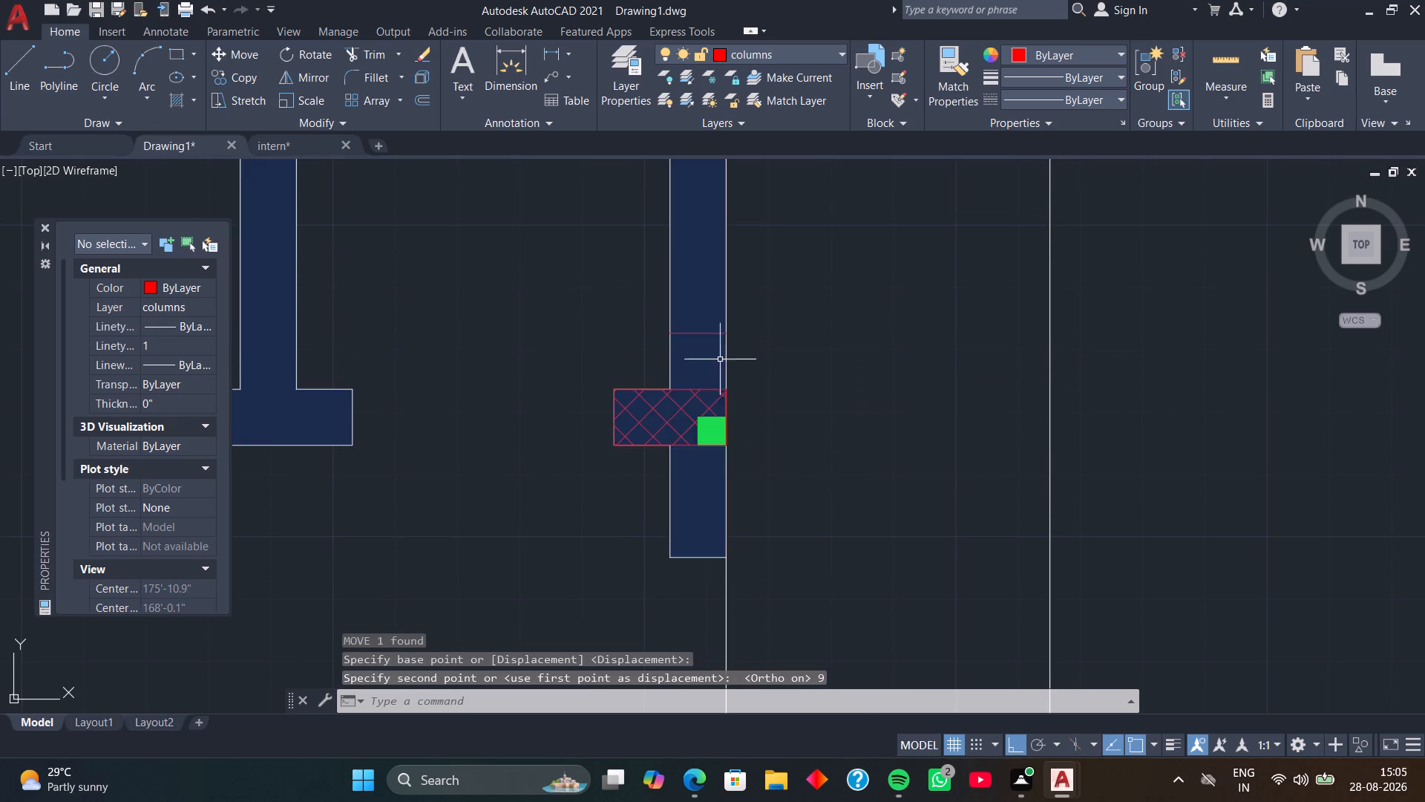
Offset the moved cross-wall line 3'6" upward within the right wall.
left_click(708, 333)
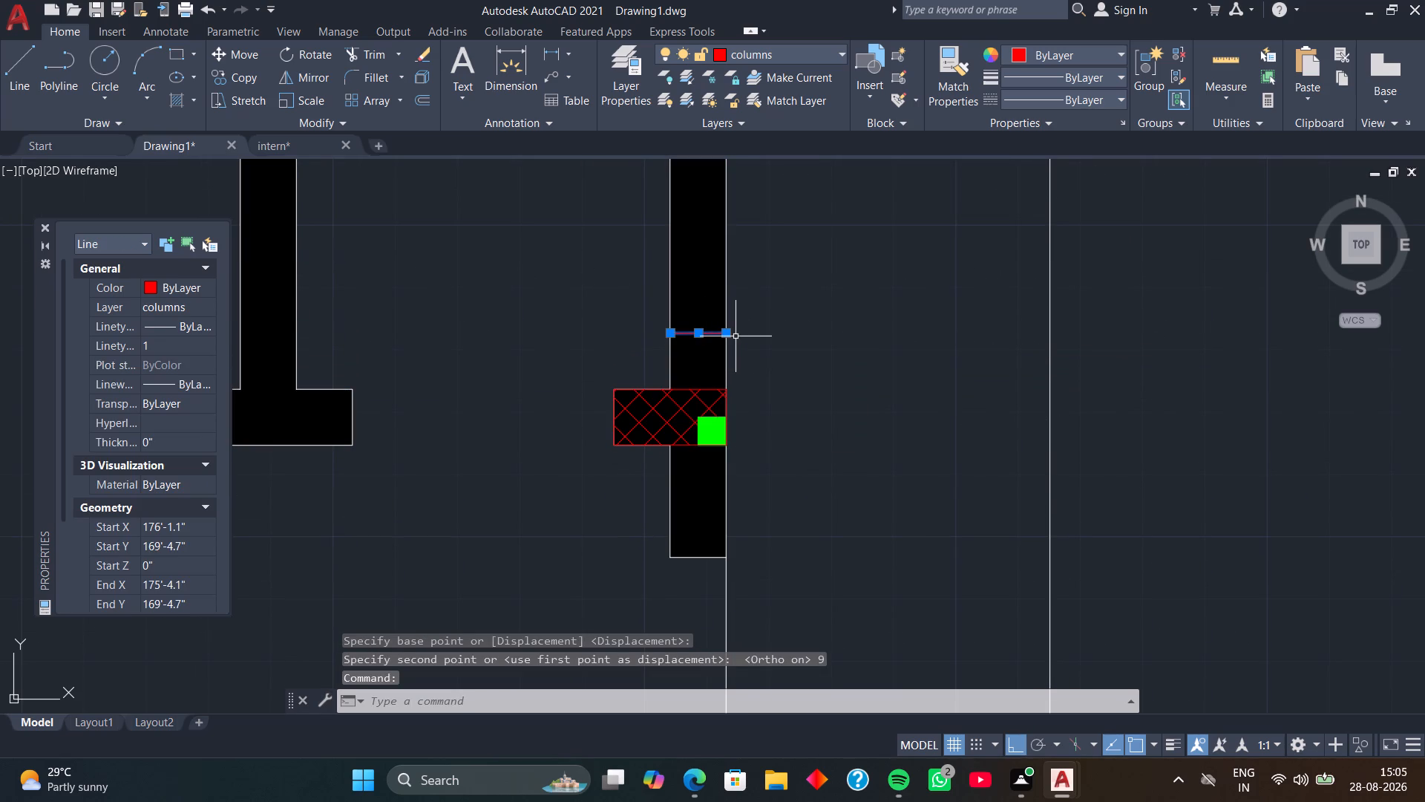
key("c")
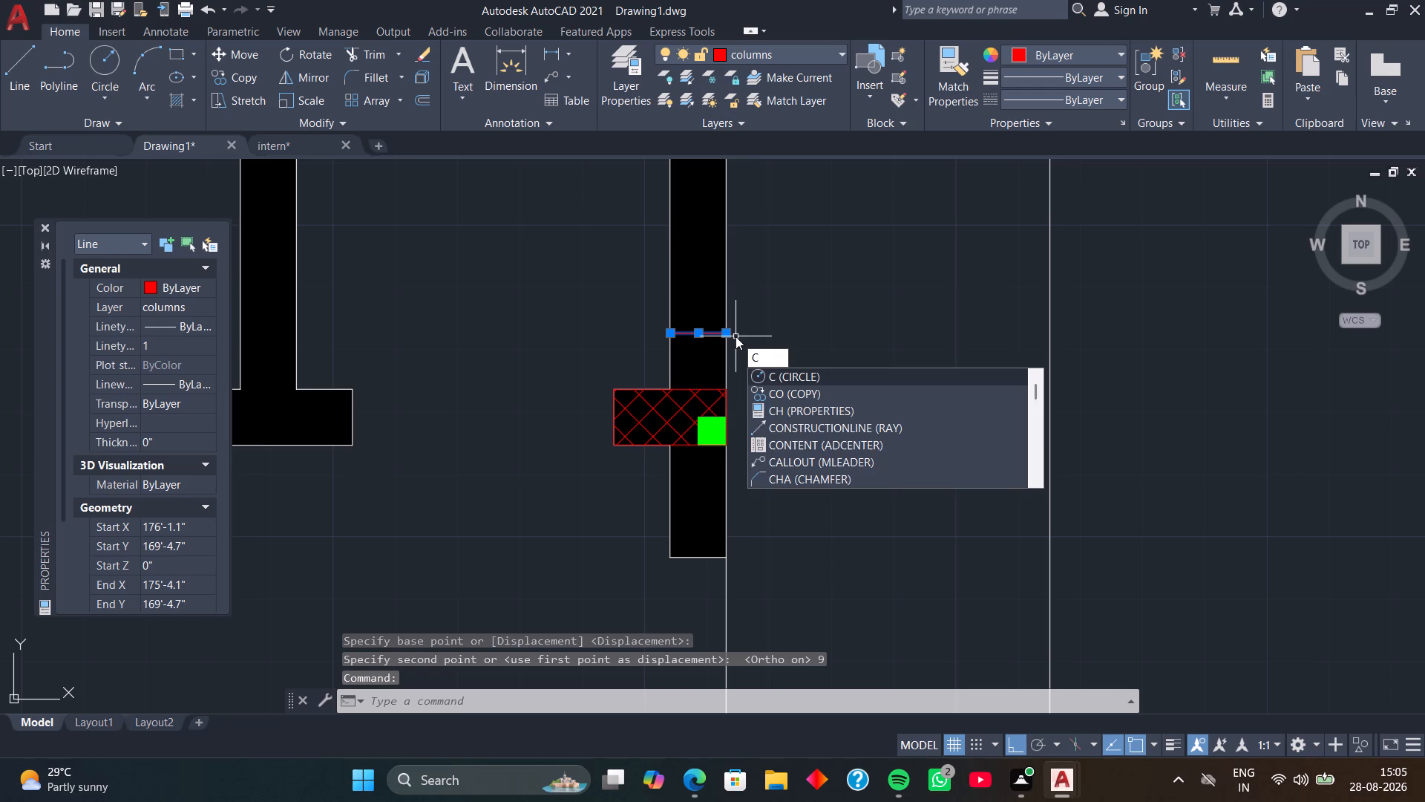
key("BackSpace")
type("O")
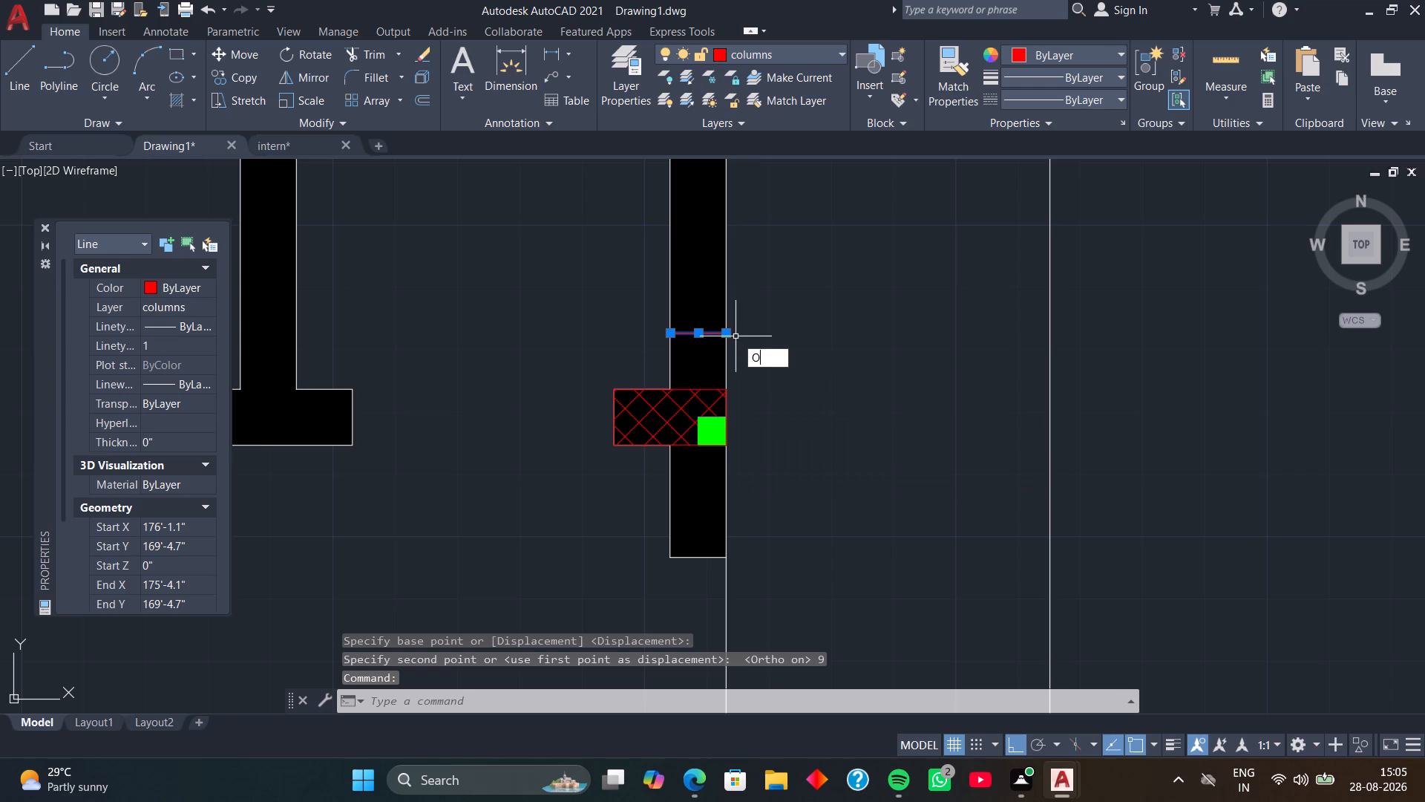
key("space")
key("space")
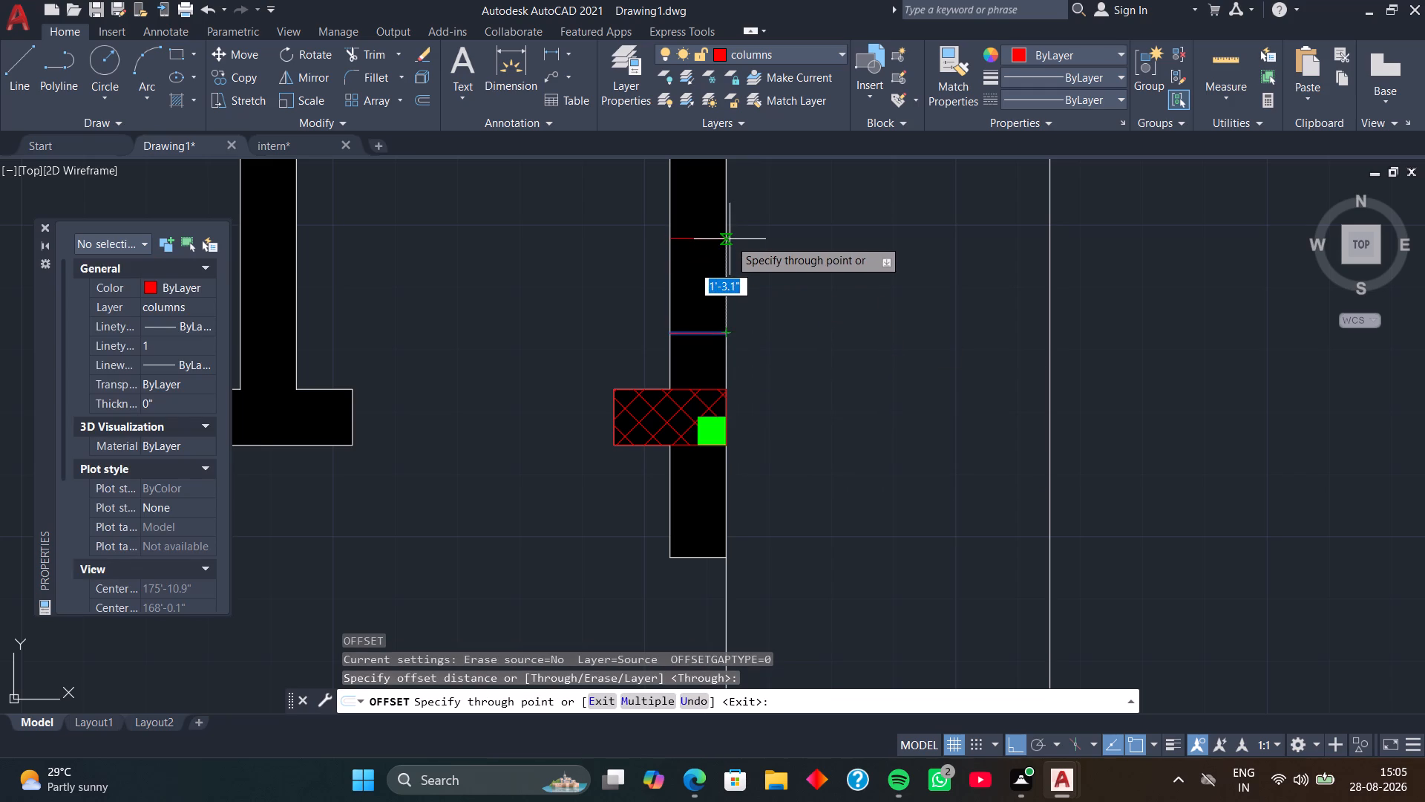
middle_click_drag(730, 239, 732, 308)
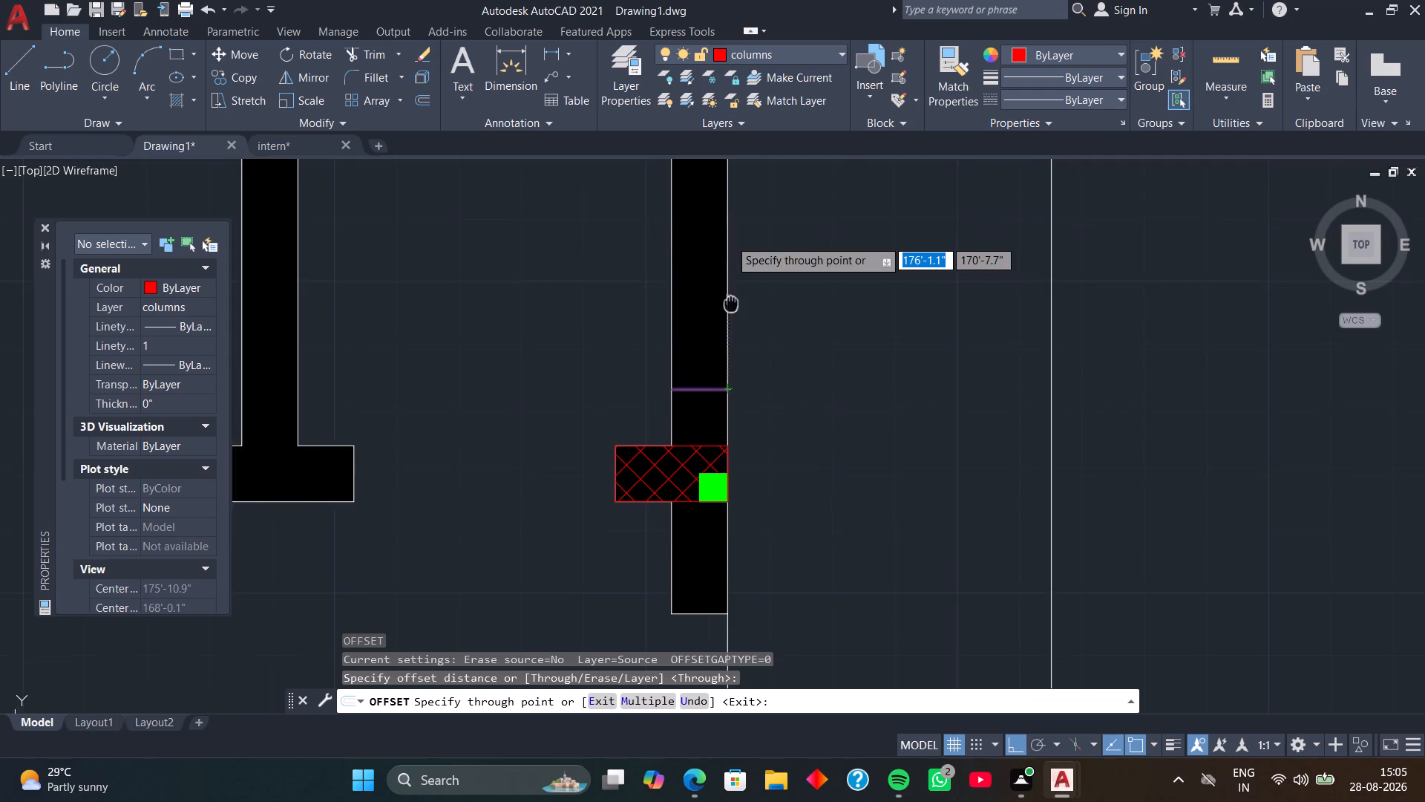
middle_click_drag(732, 308, 734, 420)
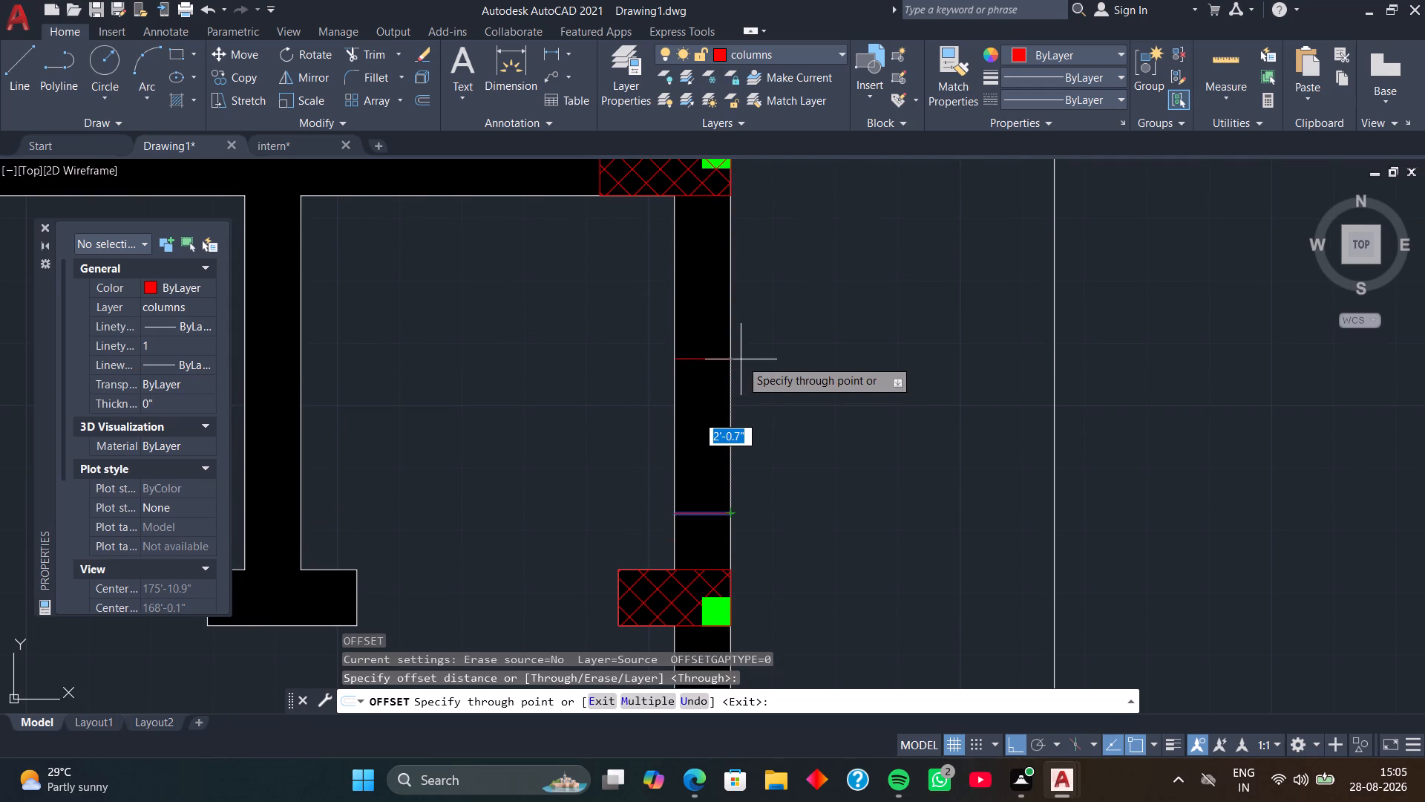
type("3'6")
key("Return")
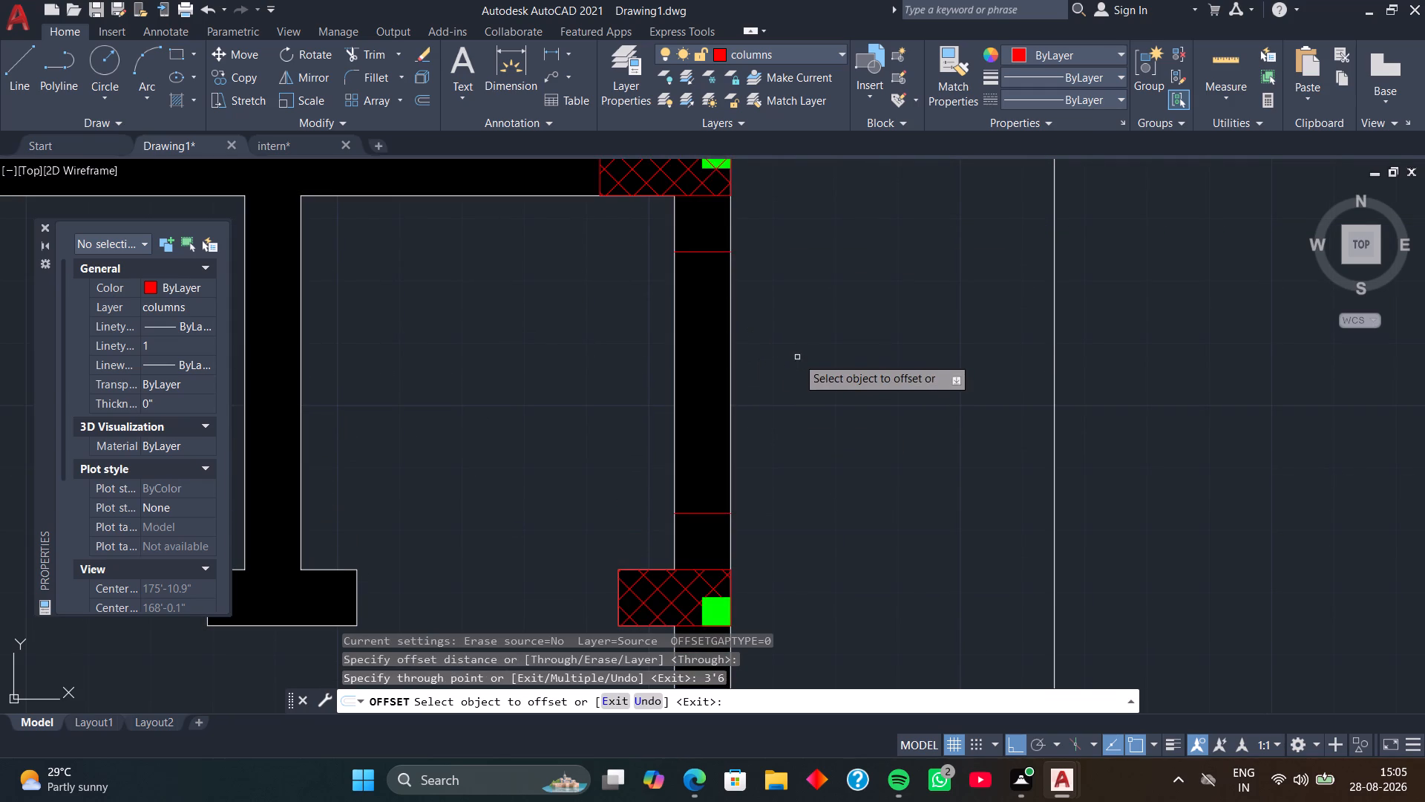
key("space")
Join the two cross-wall lines with vertical lines along the wall's outer and inner faces to close the rectangle.
key("l")
key("space")
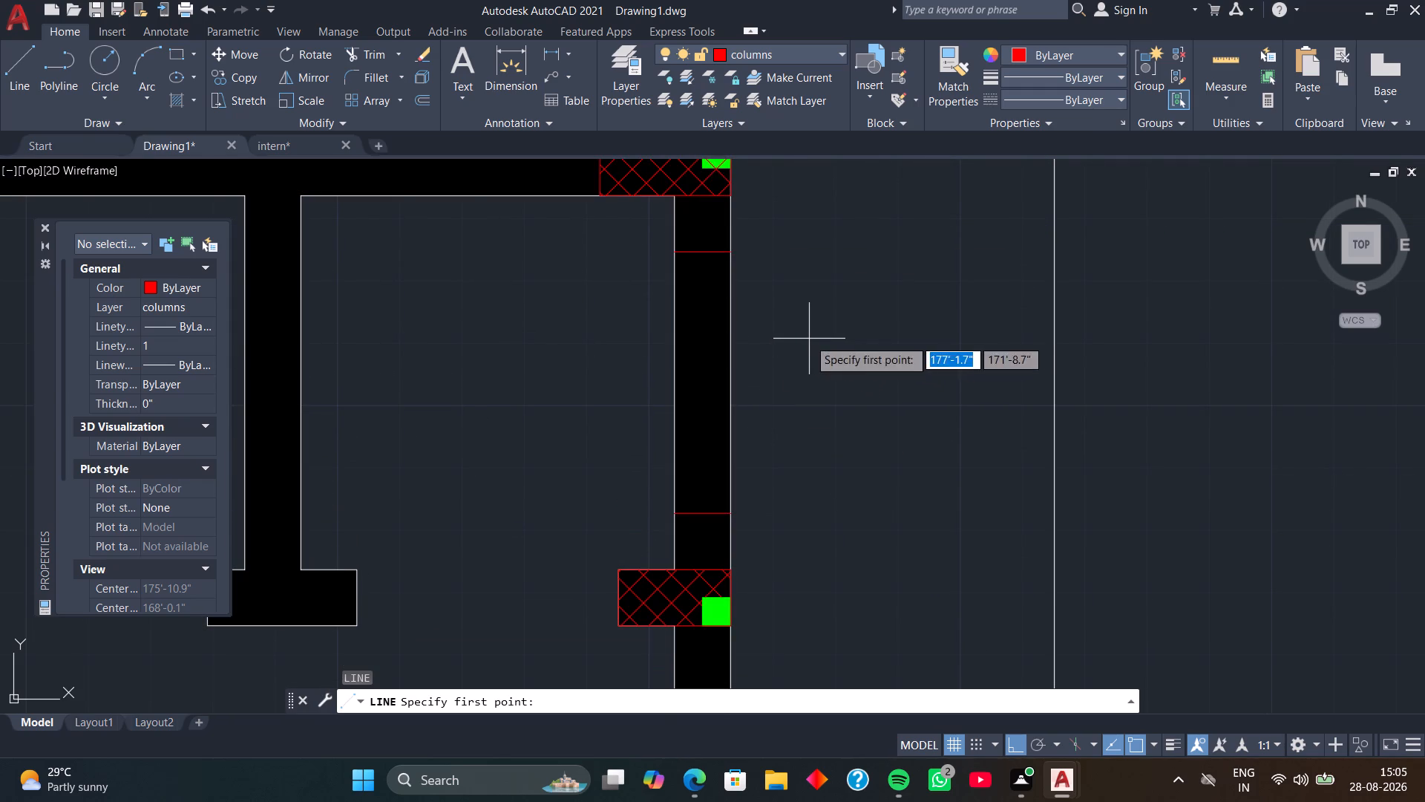
left_click(729, 252)
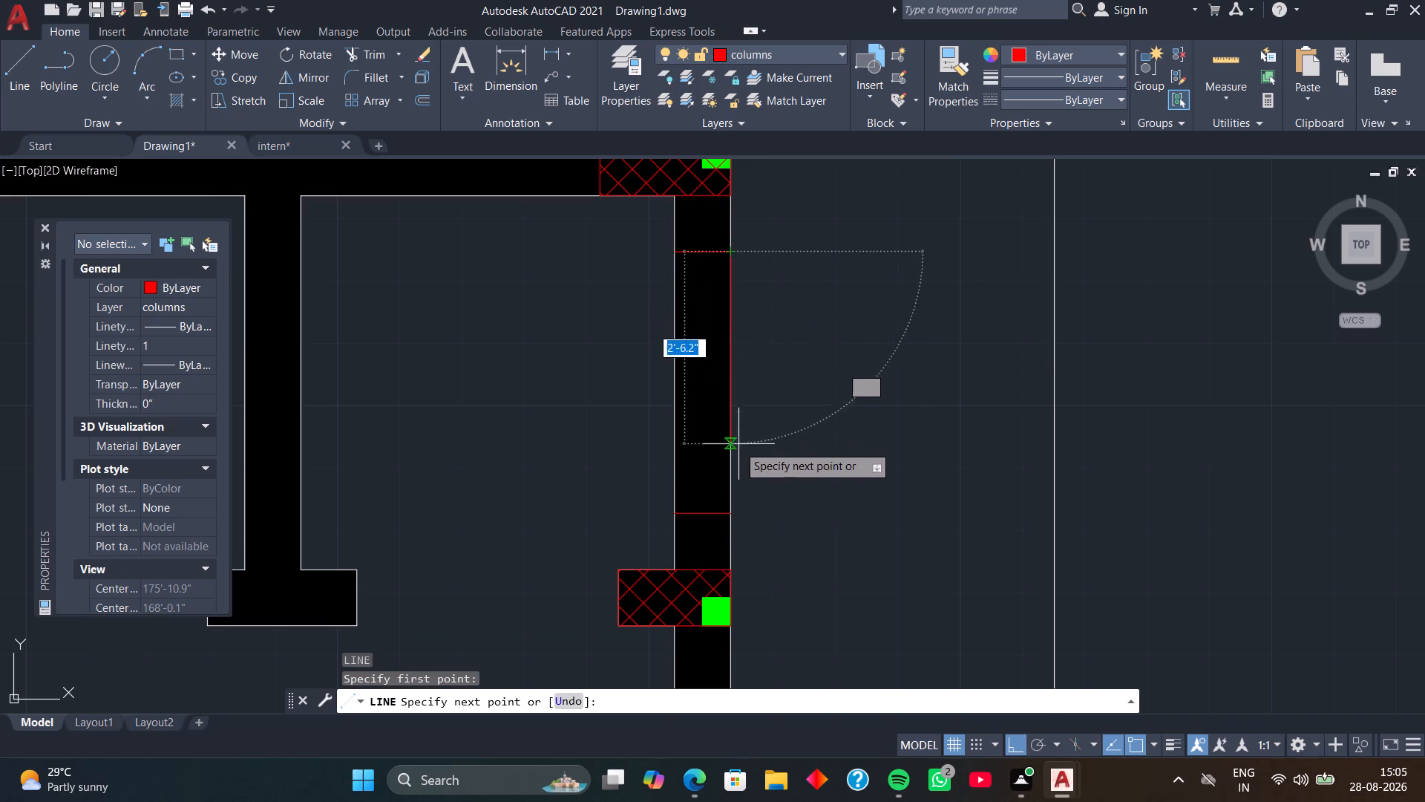
left_click(731, 510)
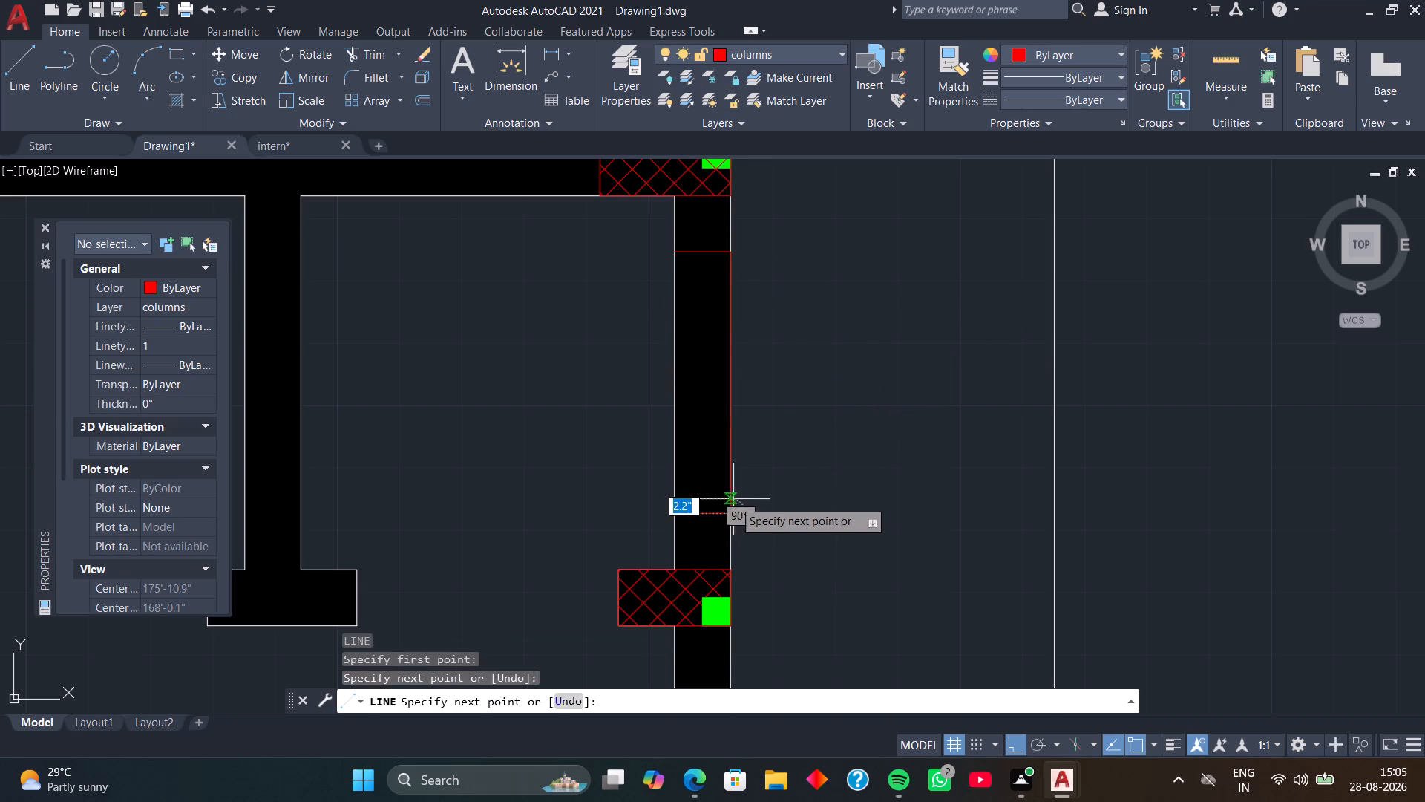
key("space")
key("space")
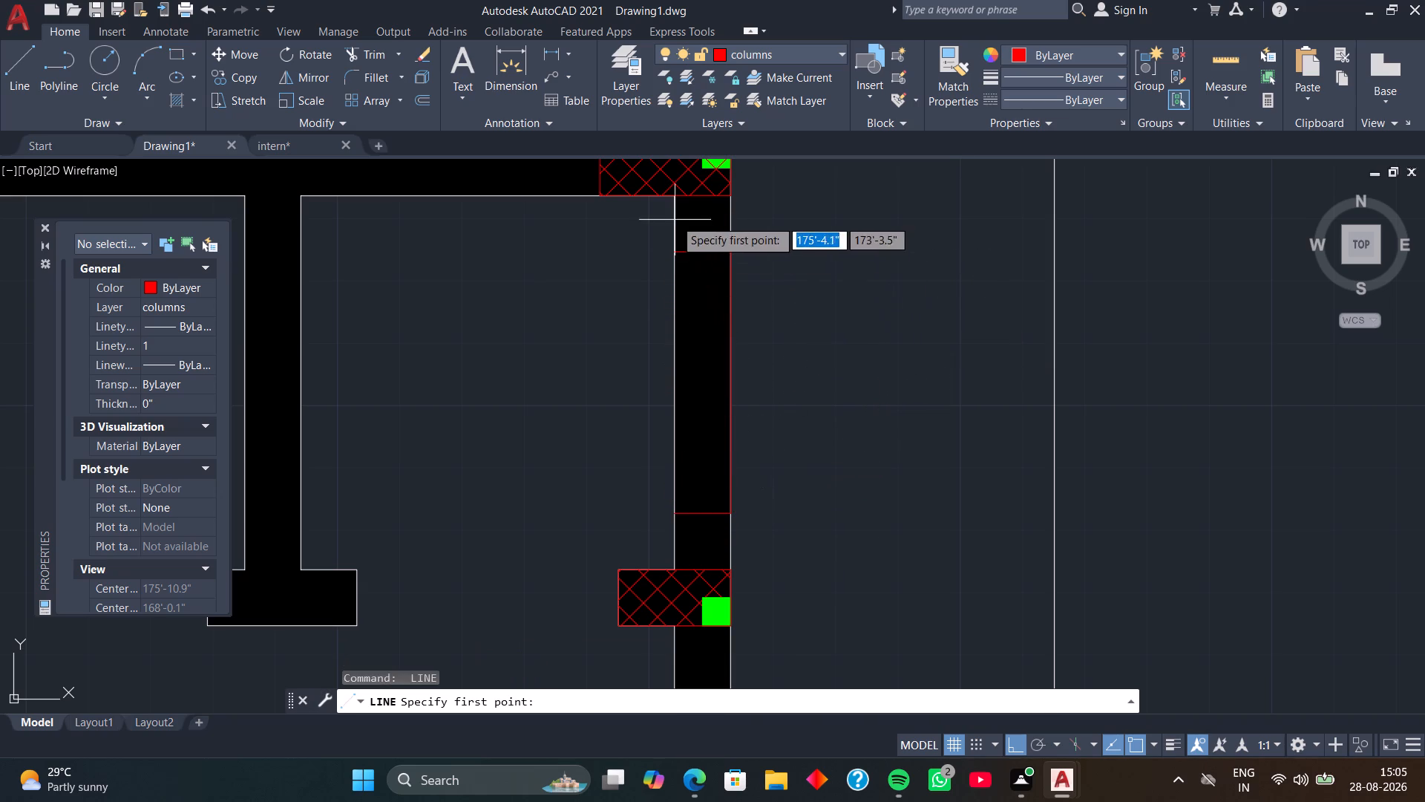
left_click(679, 249)
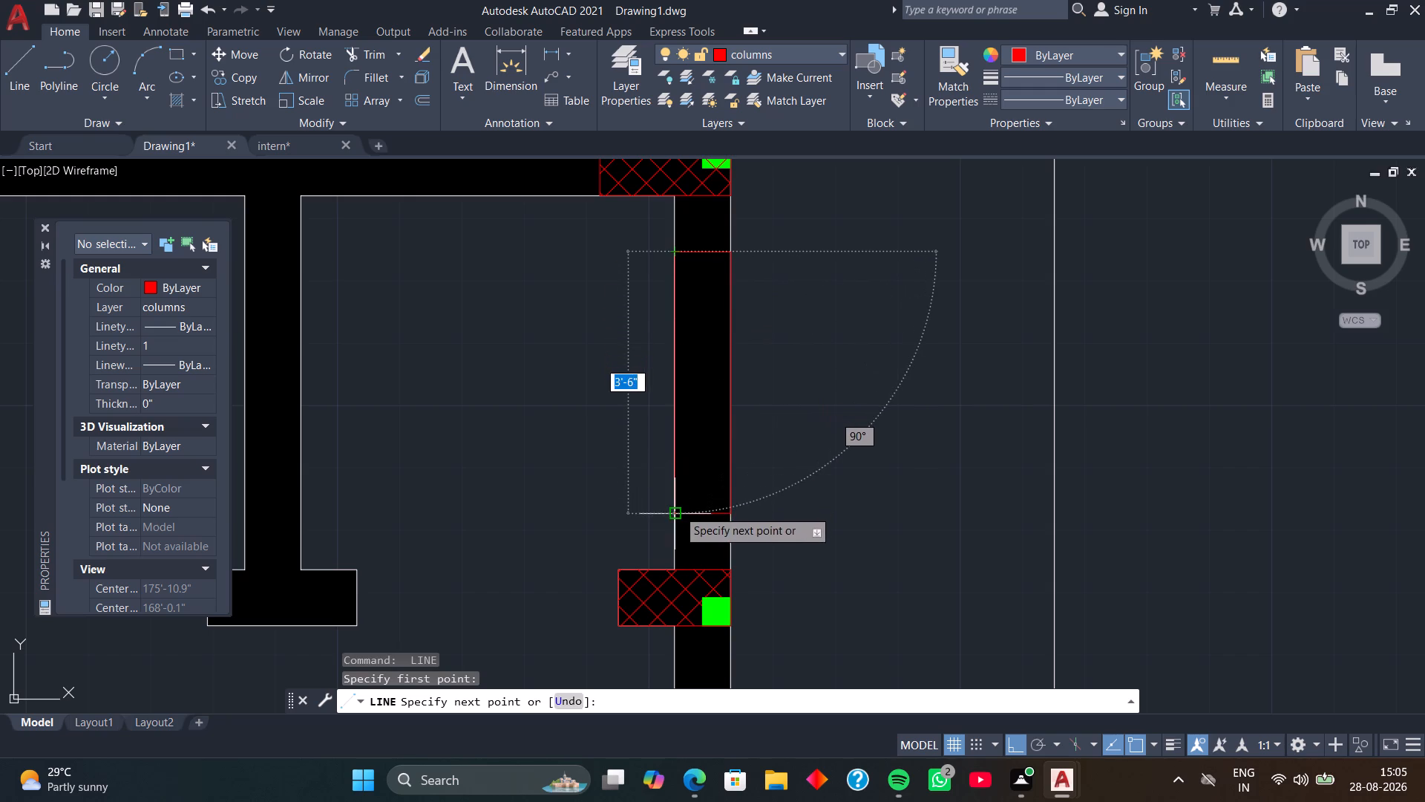
left_click(676, 513)
key("space")
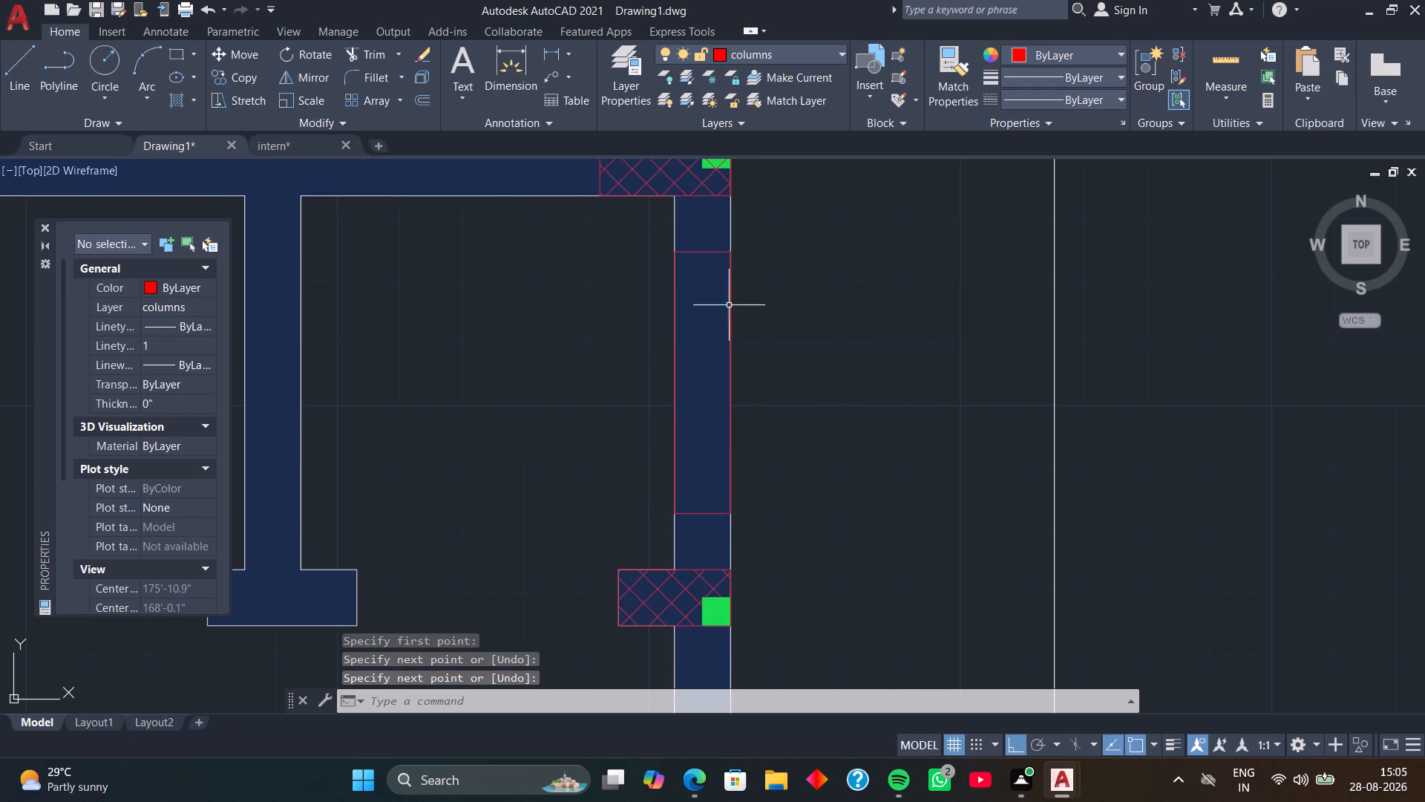
Draw both diagonals corner to corner across the 3'-6" by 9" rectangle in the right wall.
key("space")
left_click(730, 256)
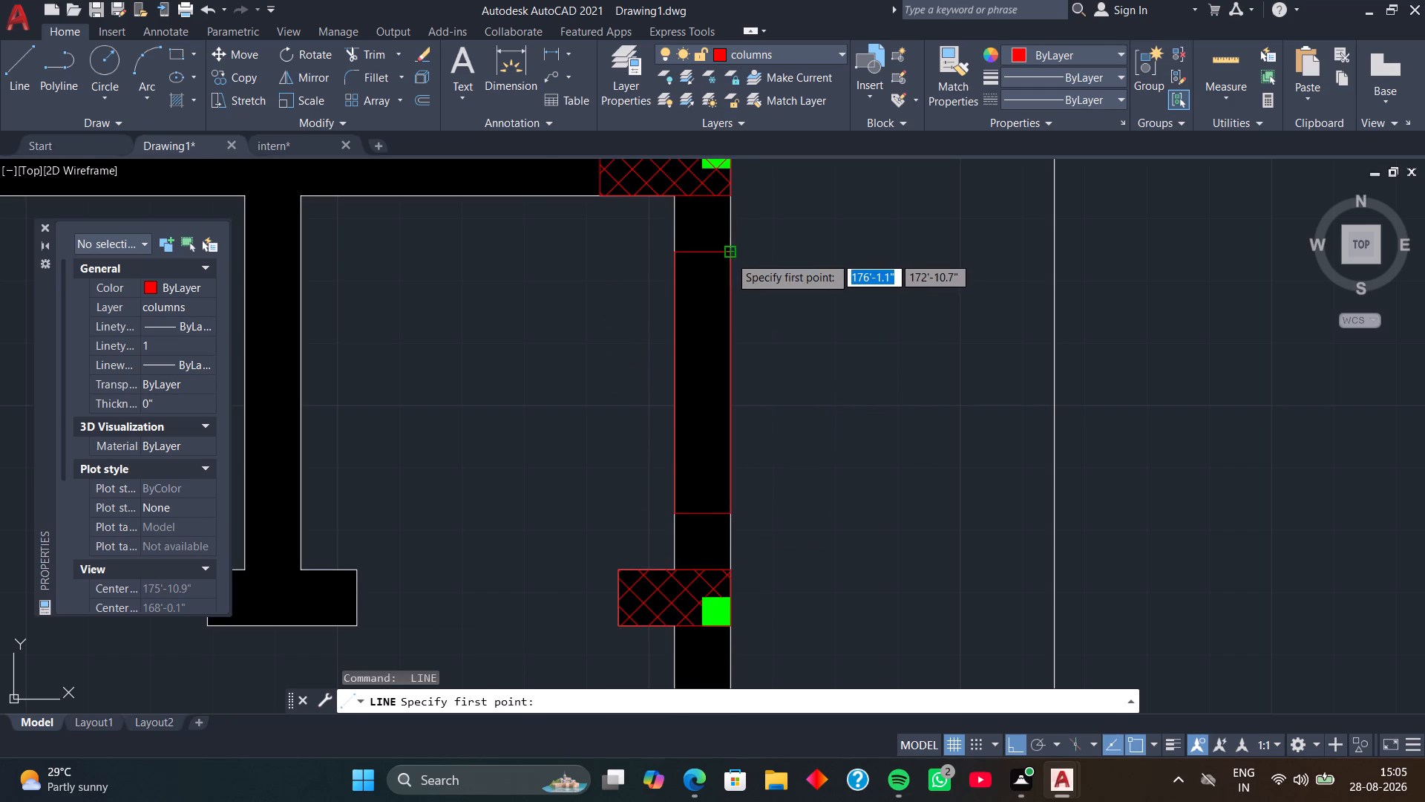
left_click(678, 512)
key("space")
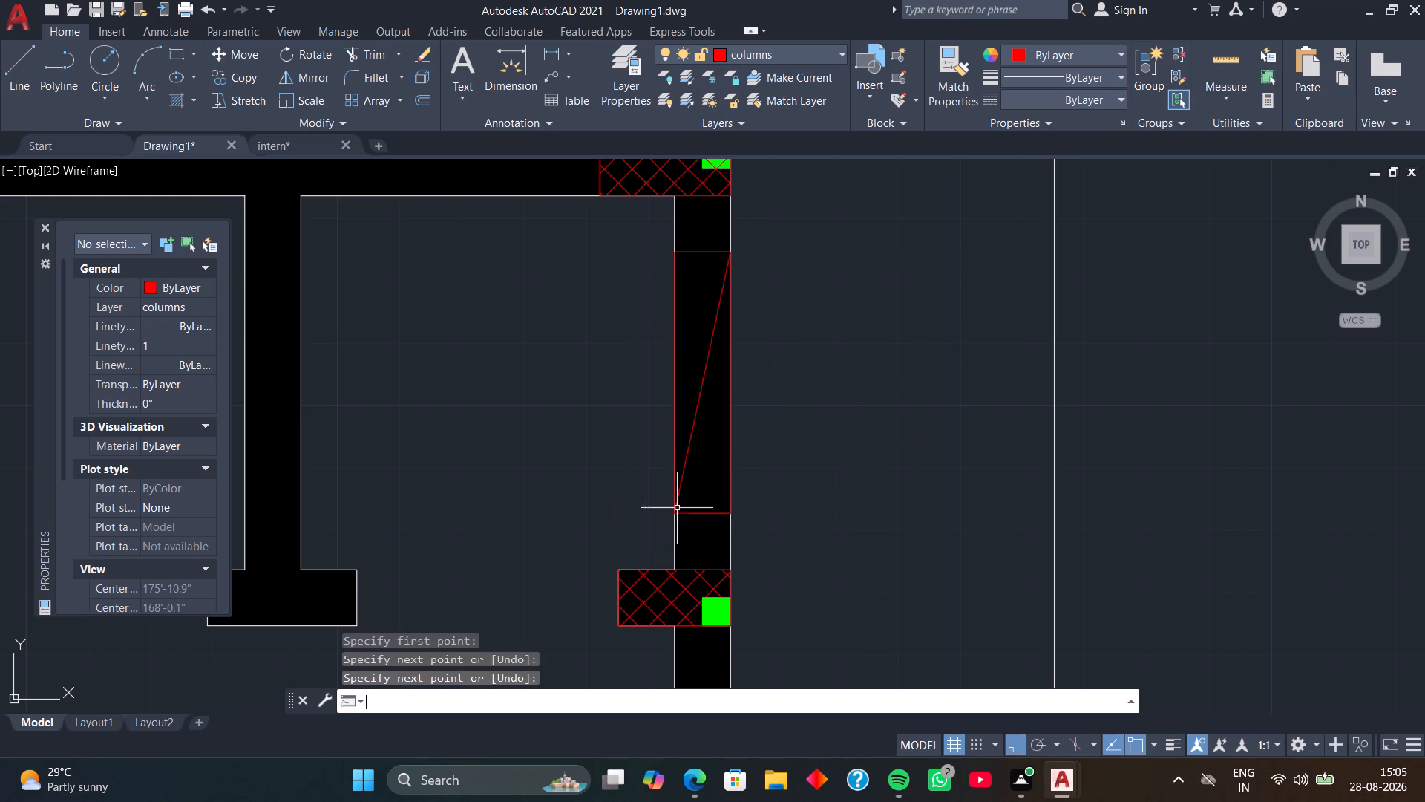
key("space")
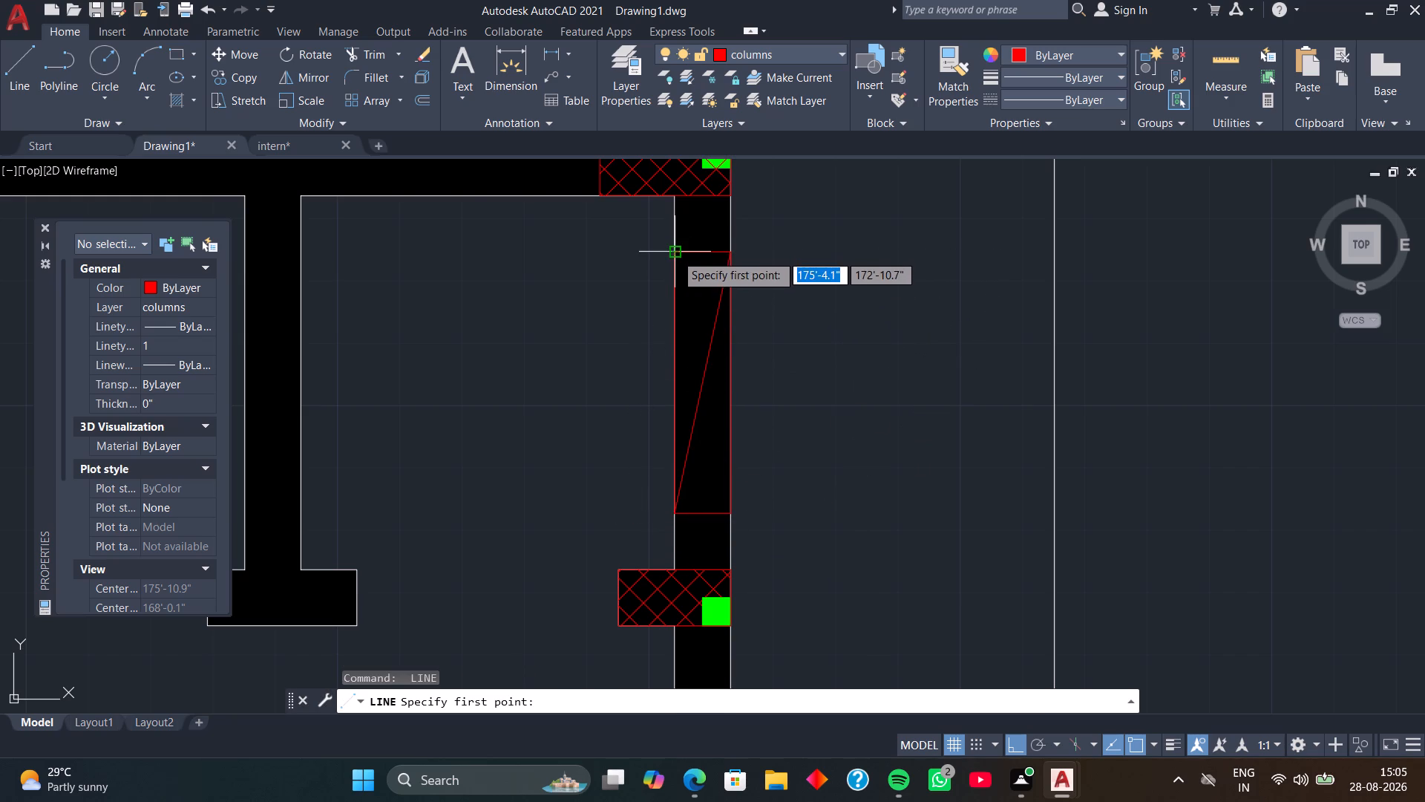
left_click(675, 254)
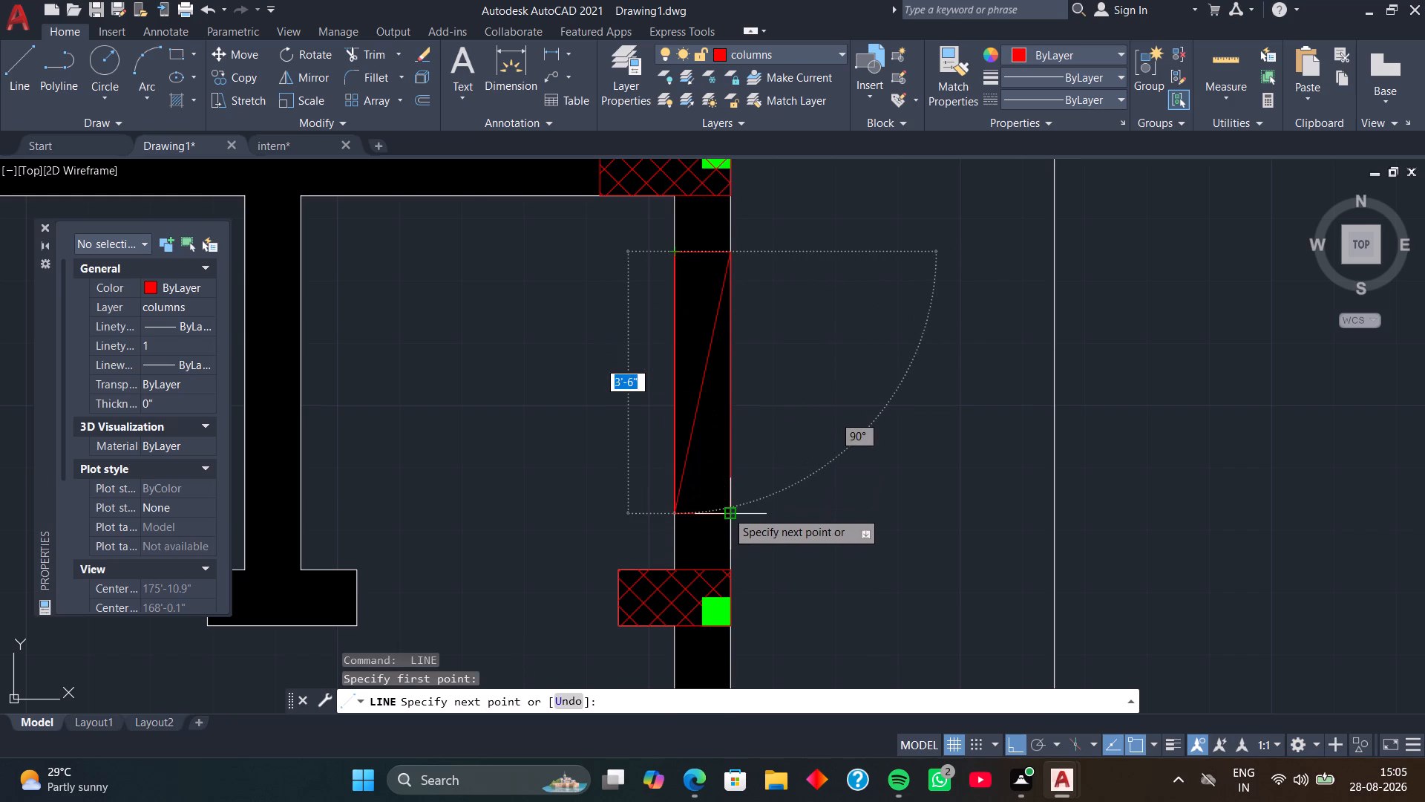
left_click(727, 511)
key("space")
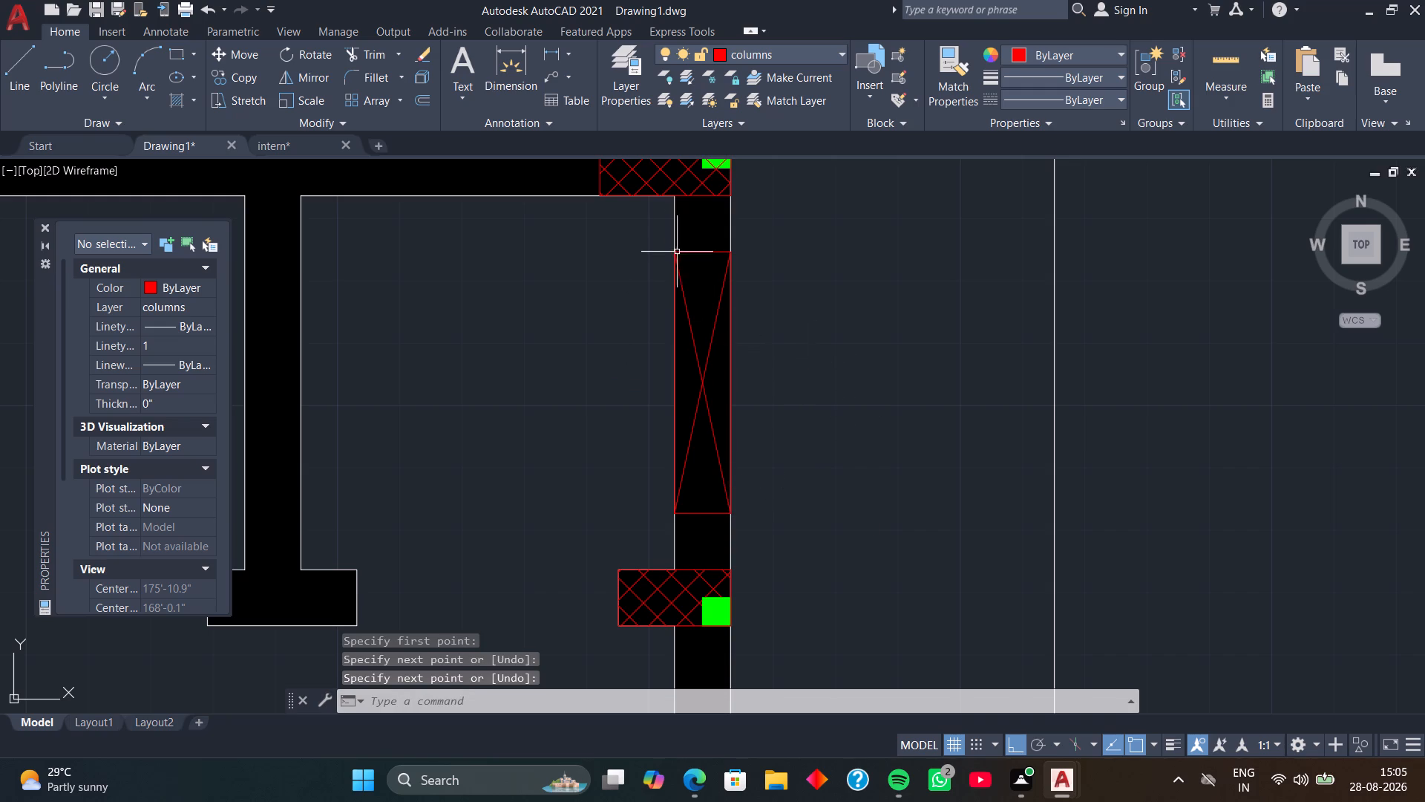
Set the lineweight of all six lines of the crossed rectangle in the right wall to 0.30 mm.
left_click(639, 229)
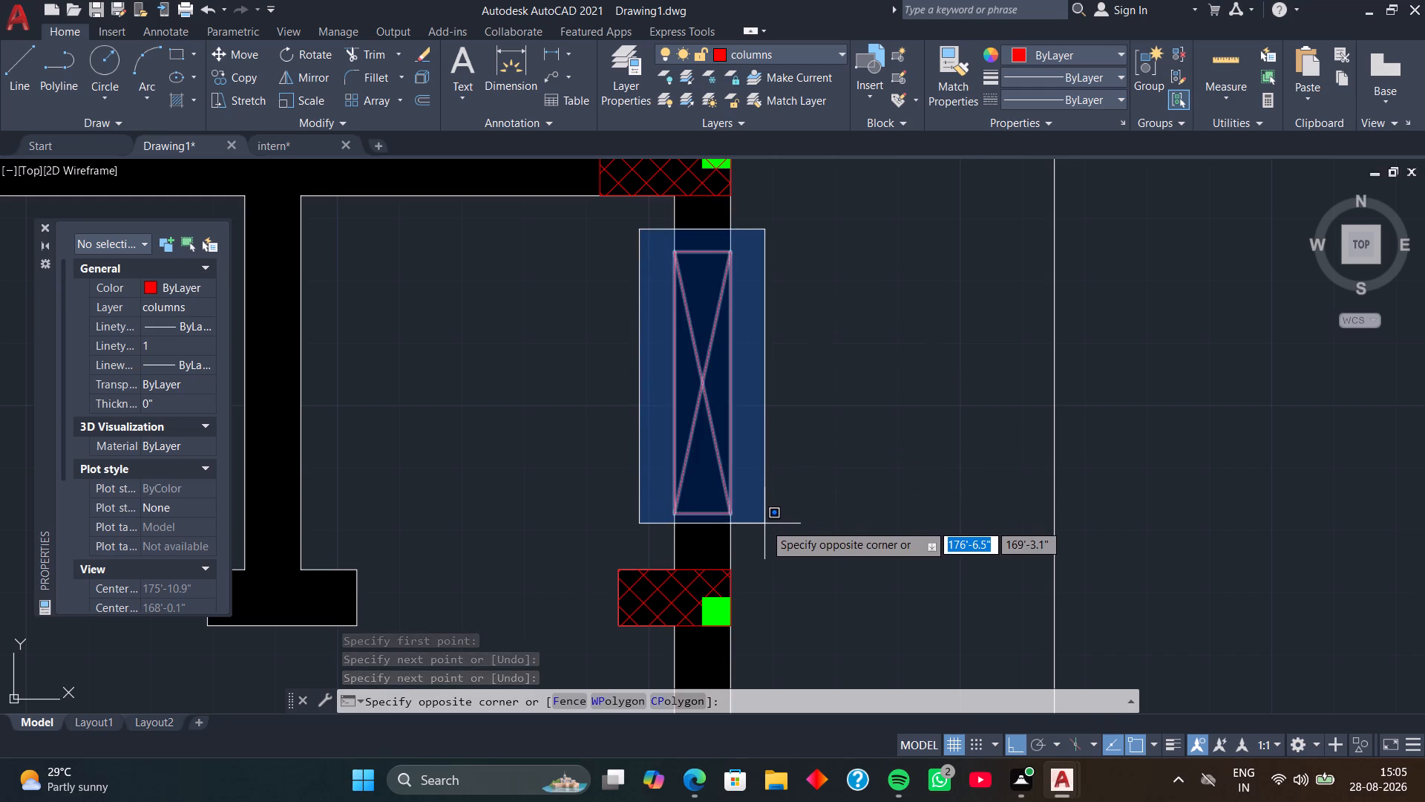
left_click(764, 524)
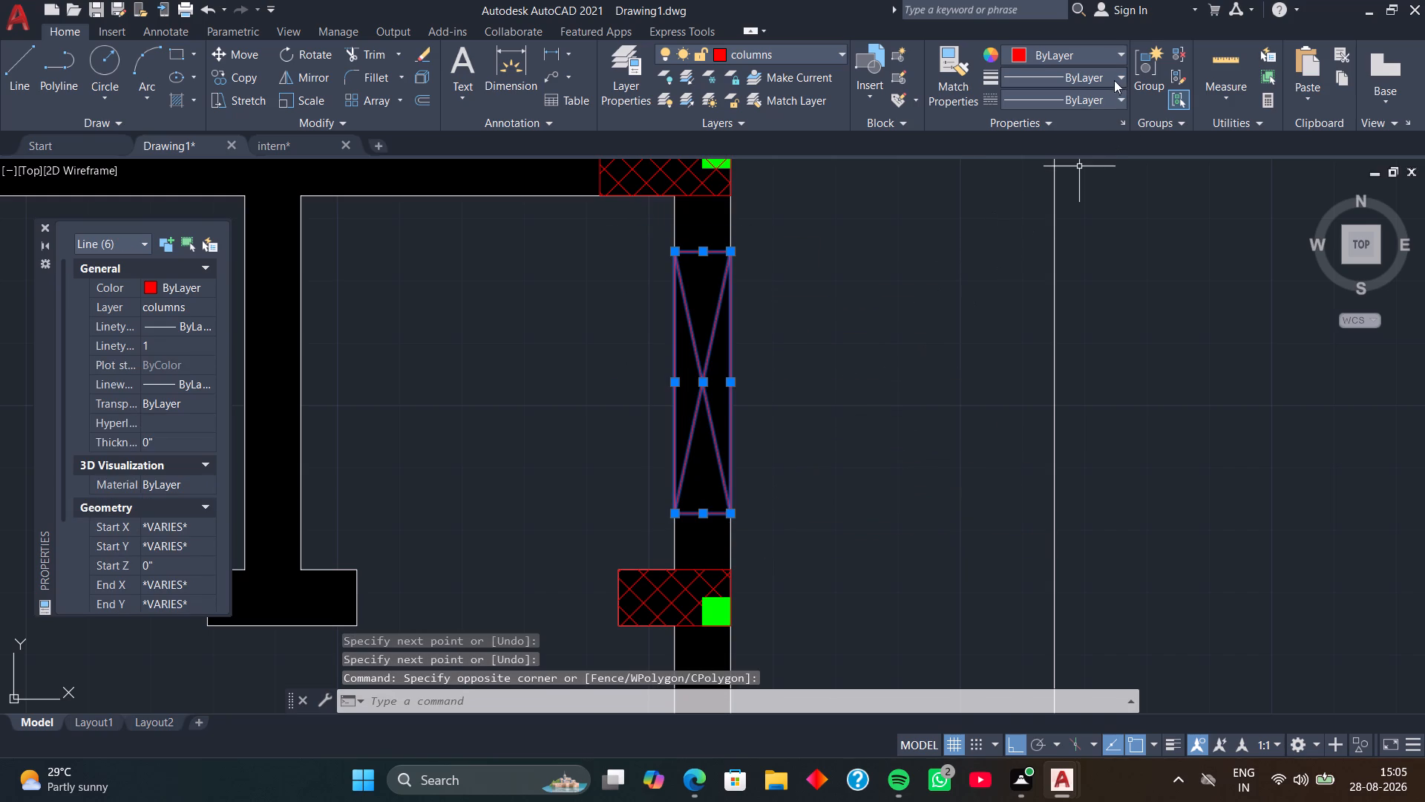
left_click(1118, 76)
scroll(1059, 248, "down", 1)
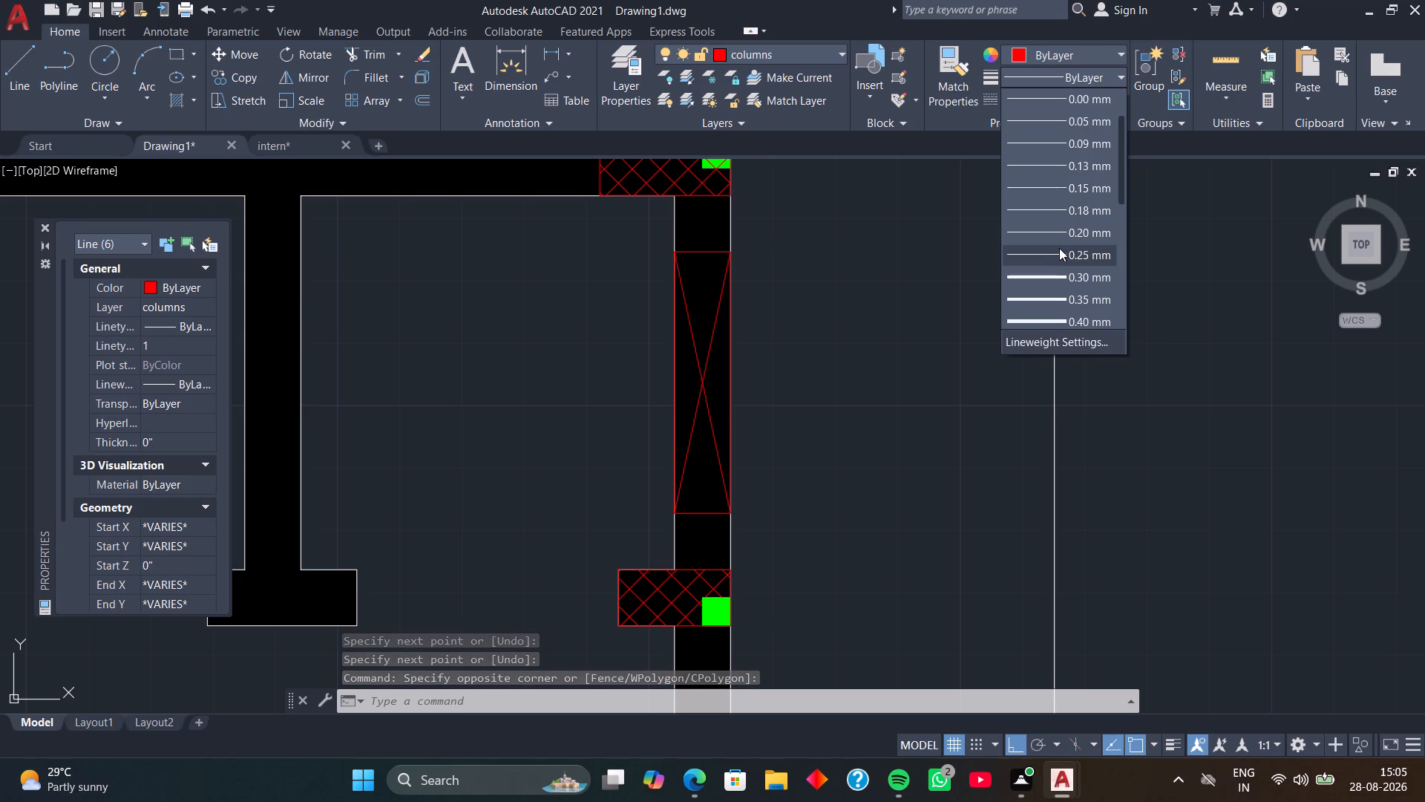
scroll(1059, 248, "down", 1)
left_click(1059, 212)
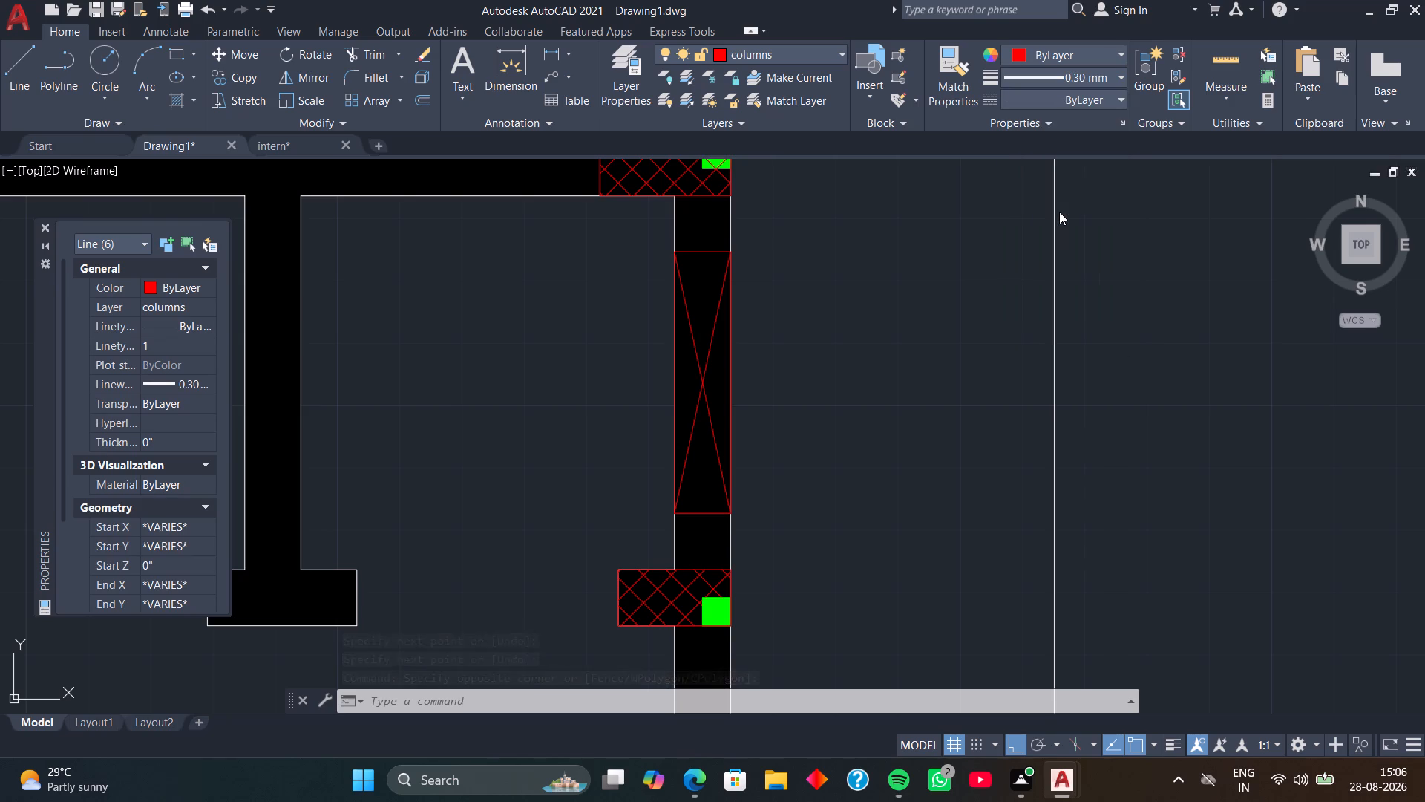
Turn on the lineweight display and check the crossed rectangle against the surrounding walls and columns.
left_click(1172, 745)
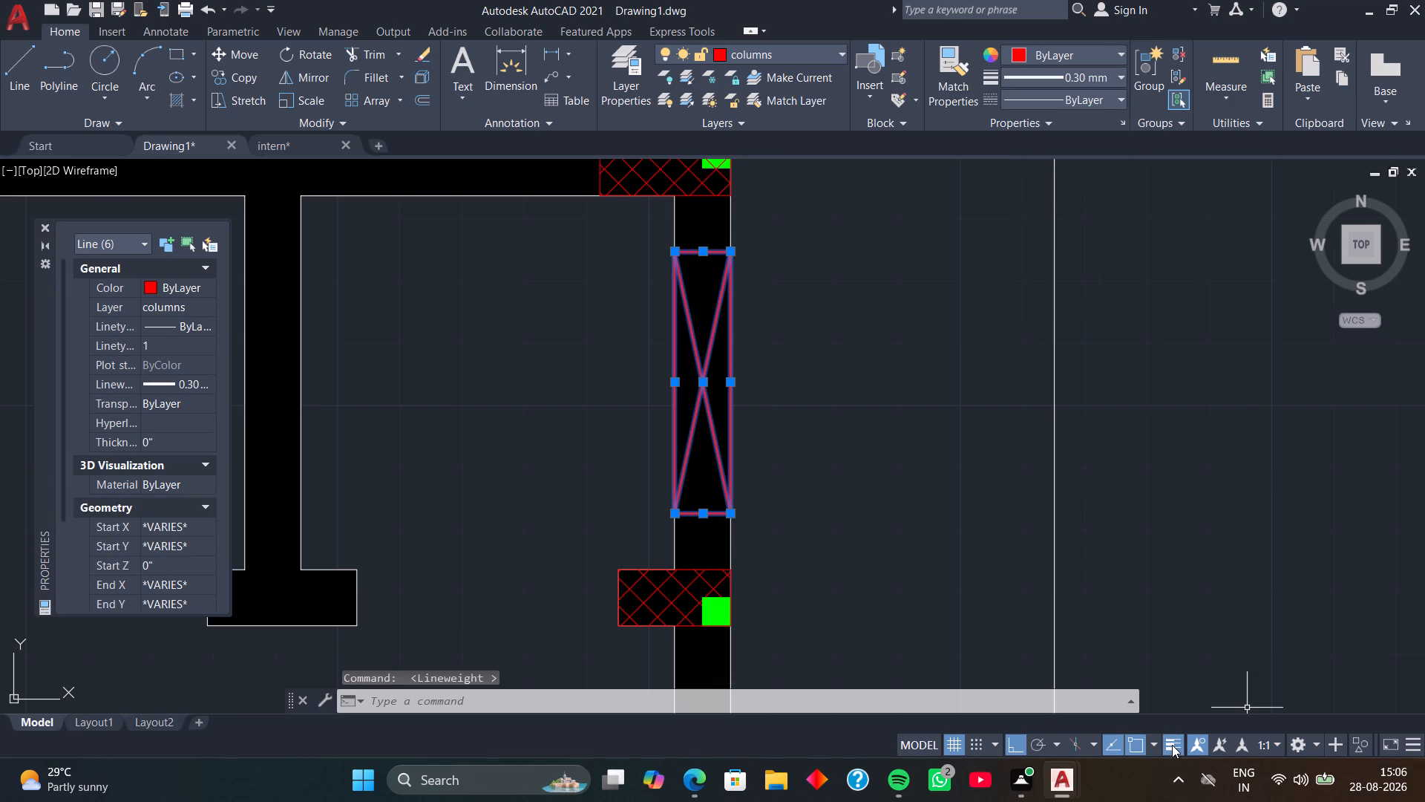
scroll(733, 313, "up", 3)
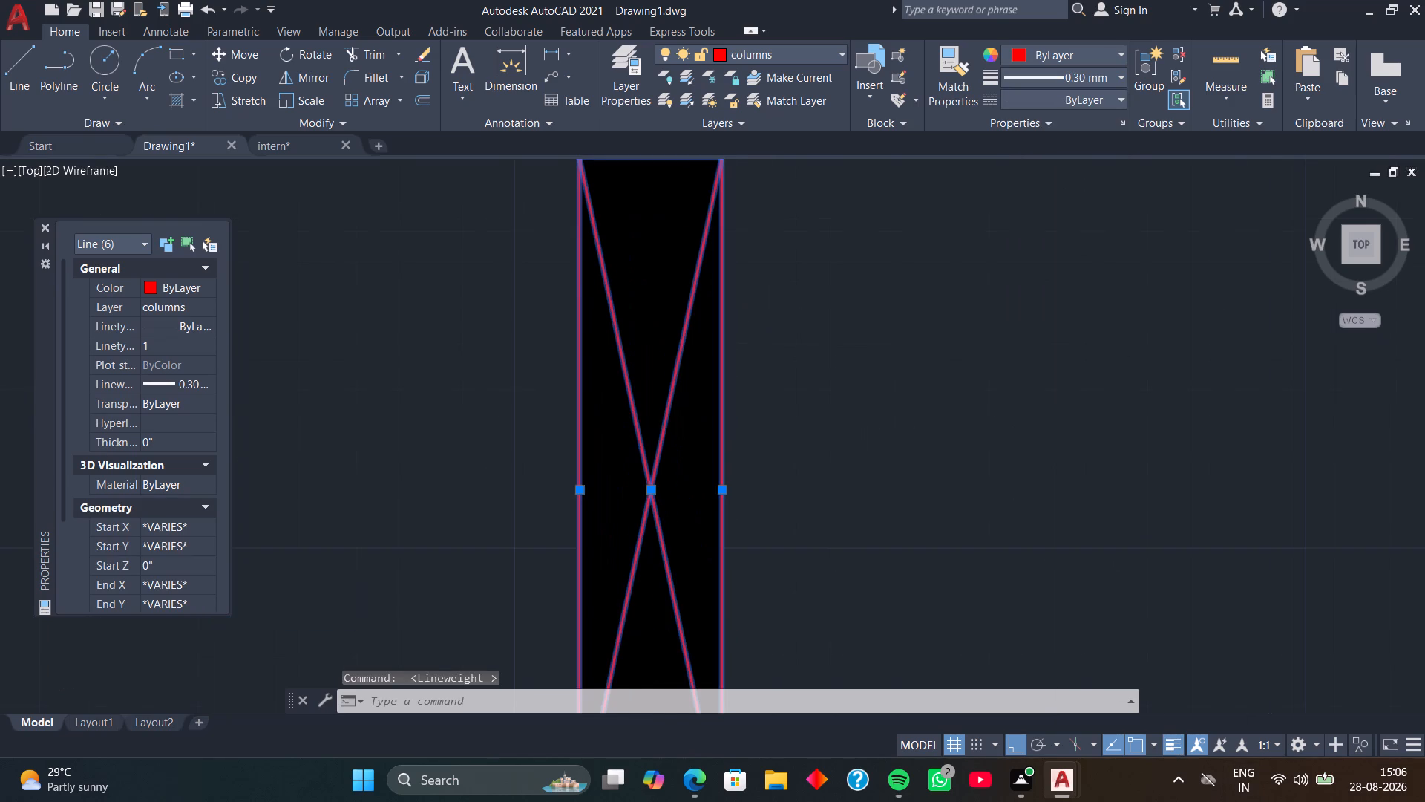
scroll(731, 314, "down", 2)
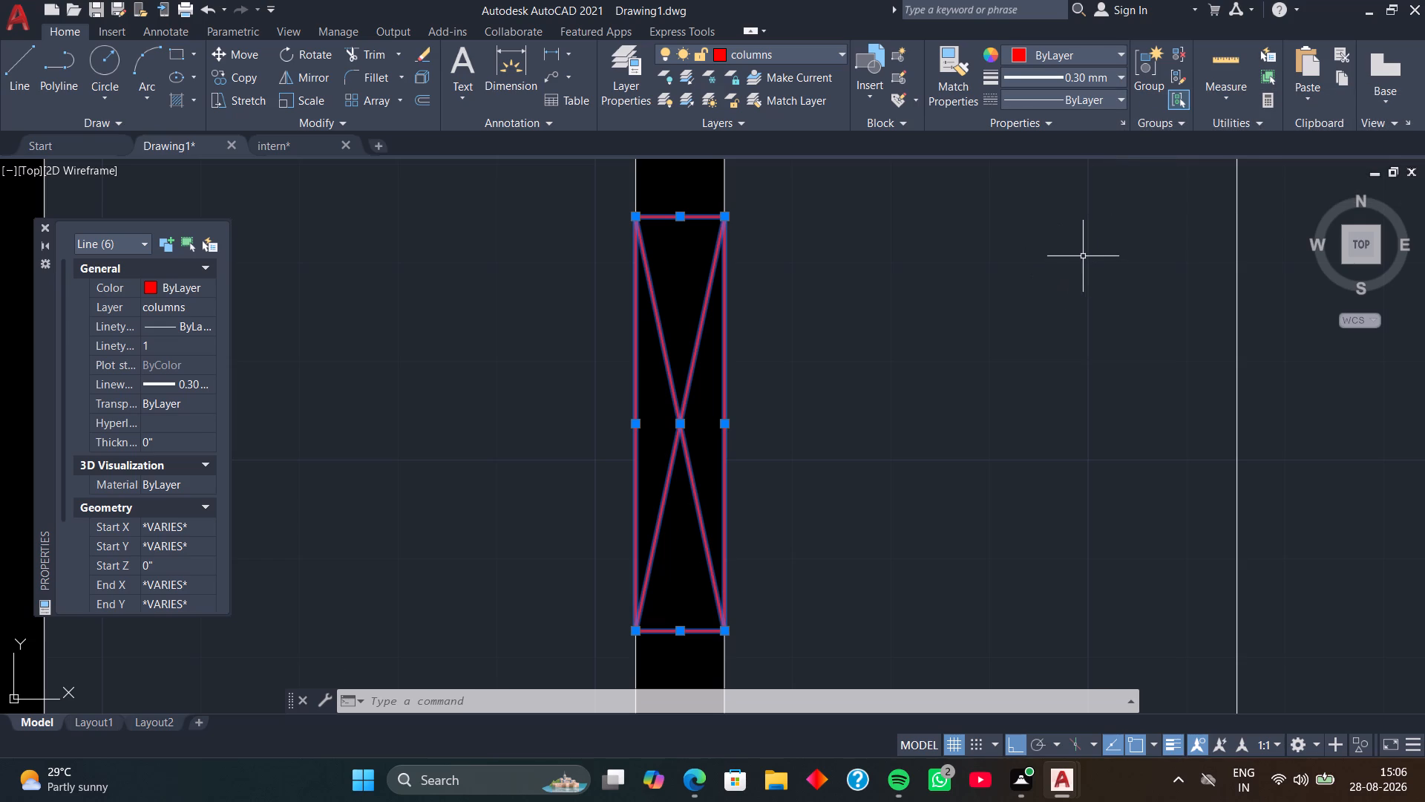
key("Escape")
scroll(908, 341, "down", 2)
middle_click_drag(943, 391, 937, 361)
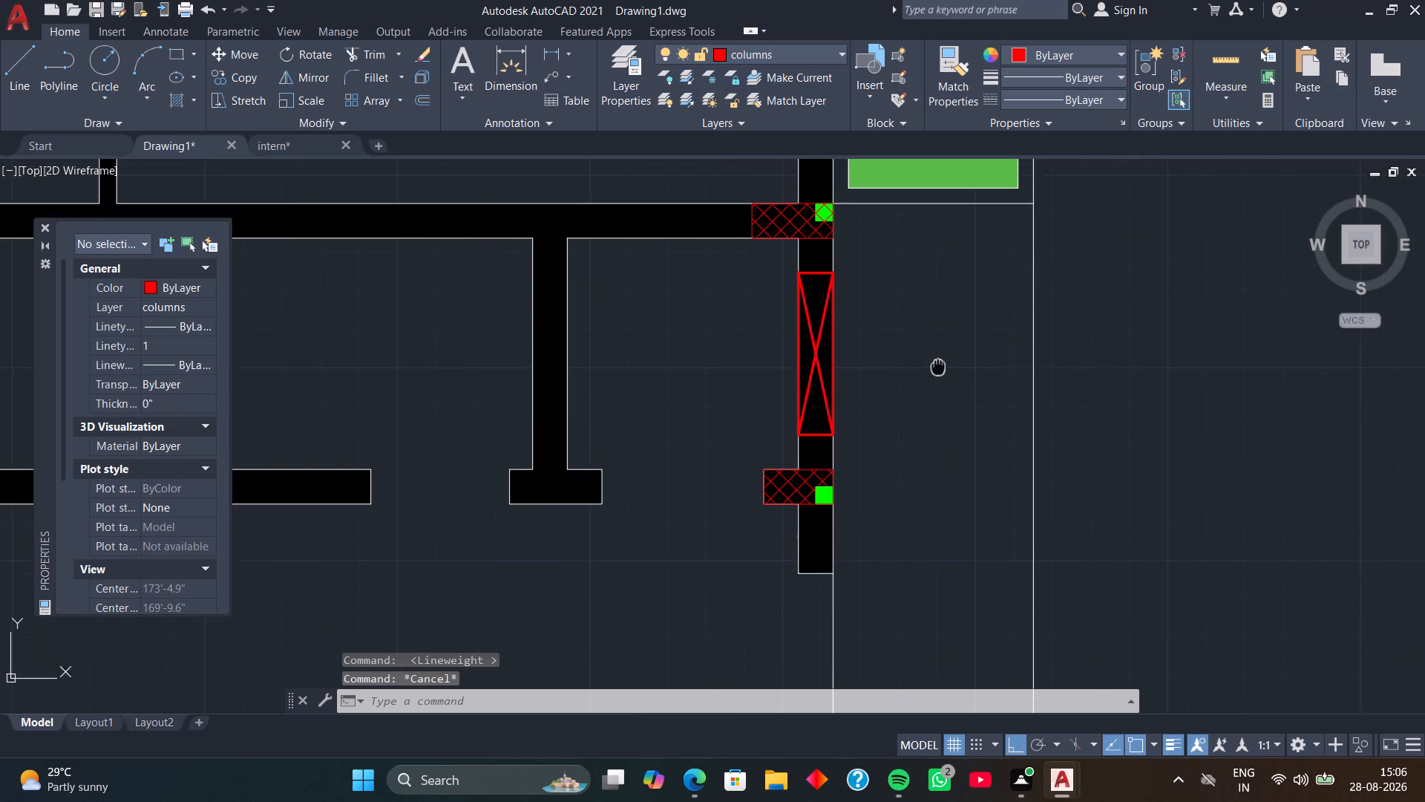
middle_click_drag(937, 361, 934, 325)
scroll(934, 325, "down", 2)
middle_click_drag(946, 368, 933, 323)
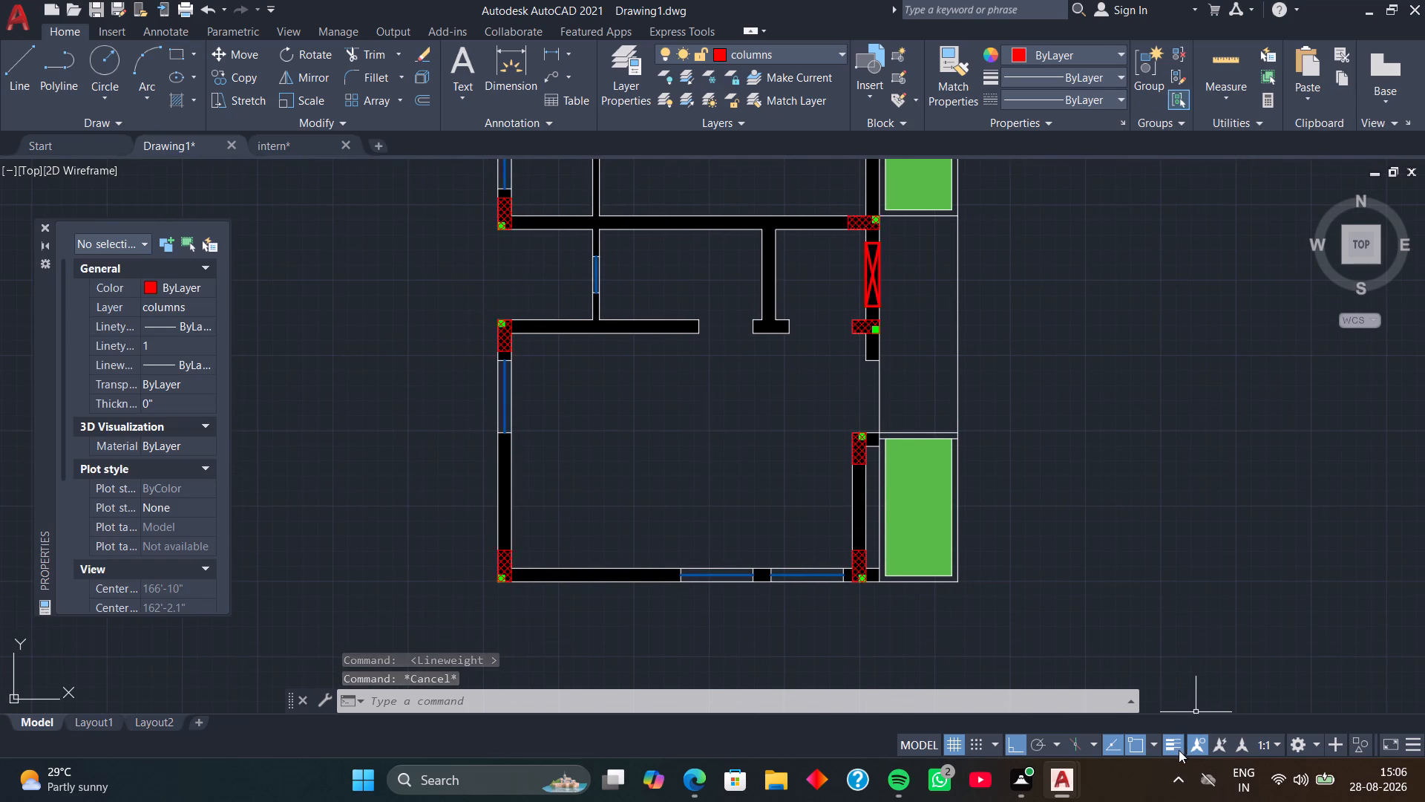
Switch the lineweight display off and back on to compare the crossed rectangle, windows and walls across the plan.
left_click(1173, 746)
scroll(958, 395, "up", 2)
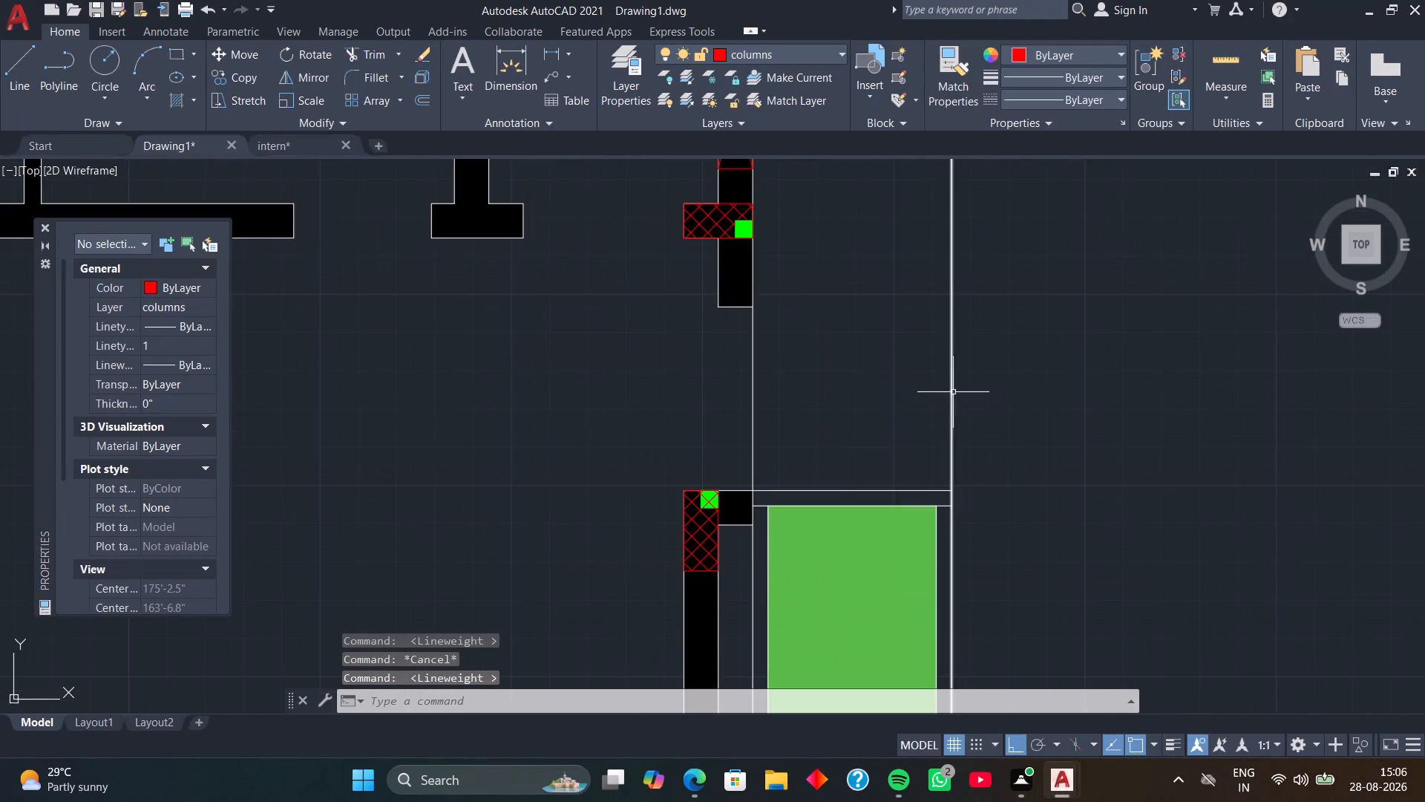
middle_click_drag(848, 255, 921, 498)
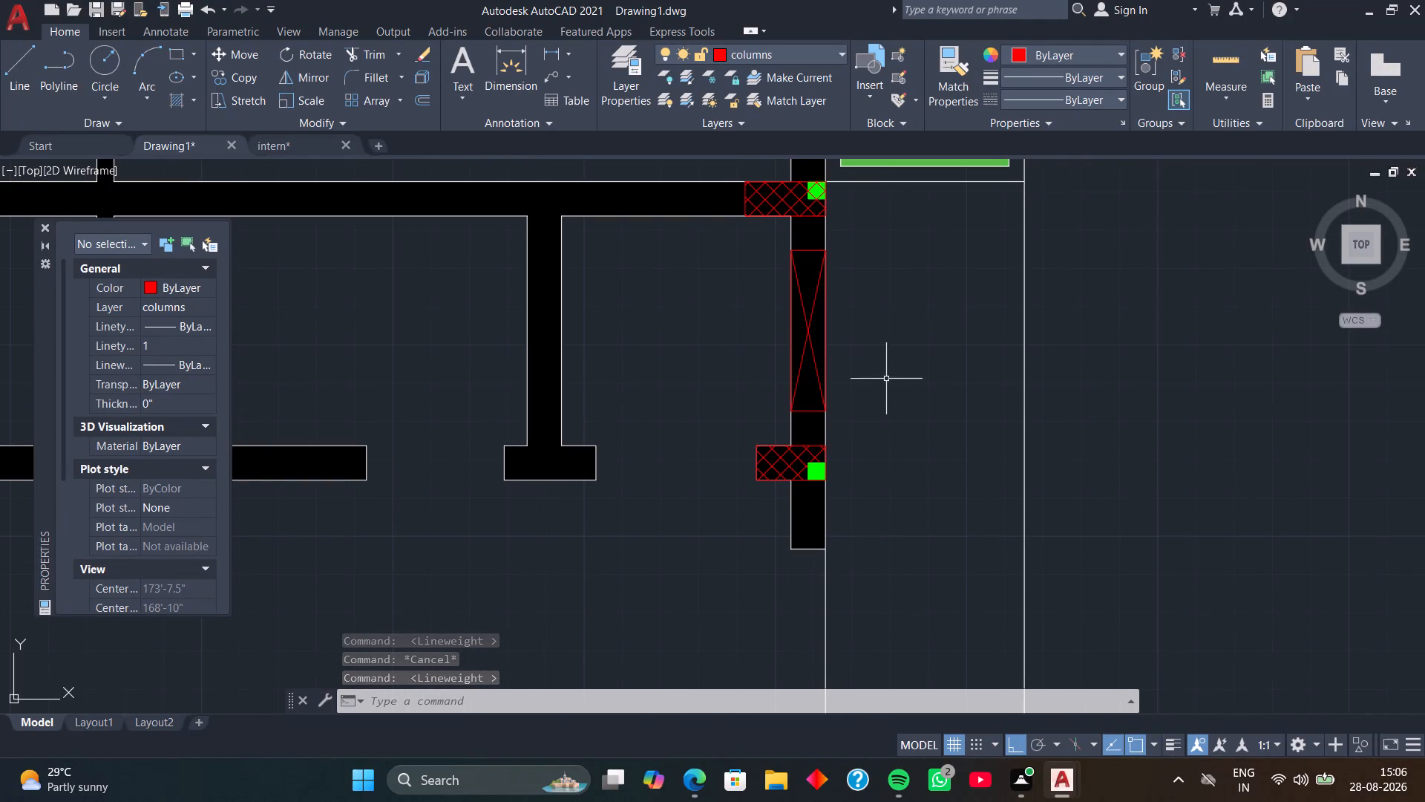
scroll(904, 354, "down", 2)
middle_click_drag(907, 332, 902, 365)
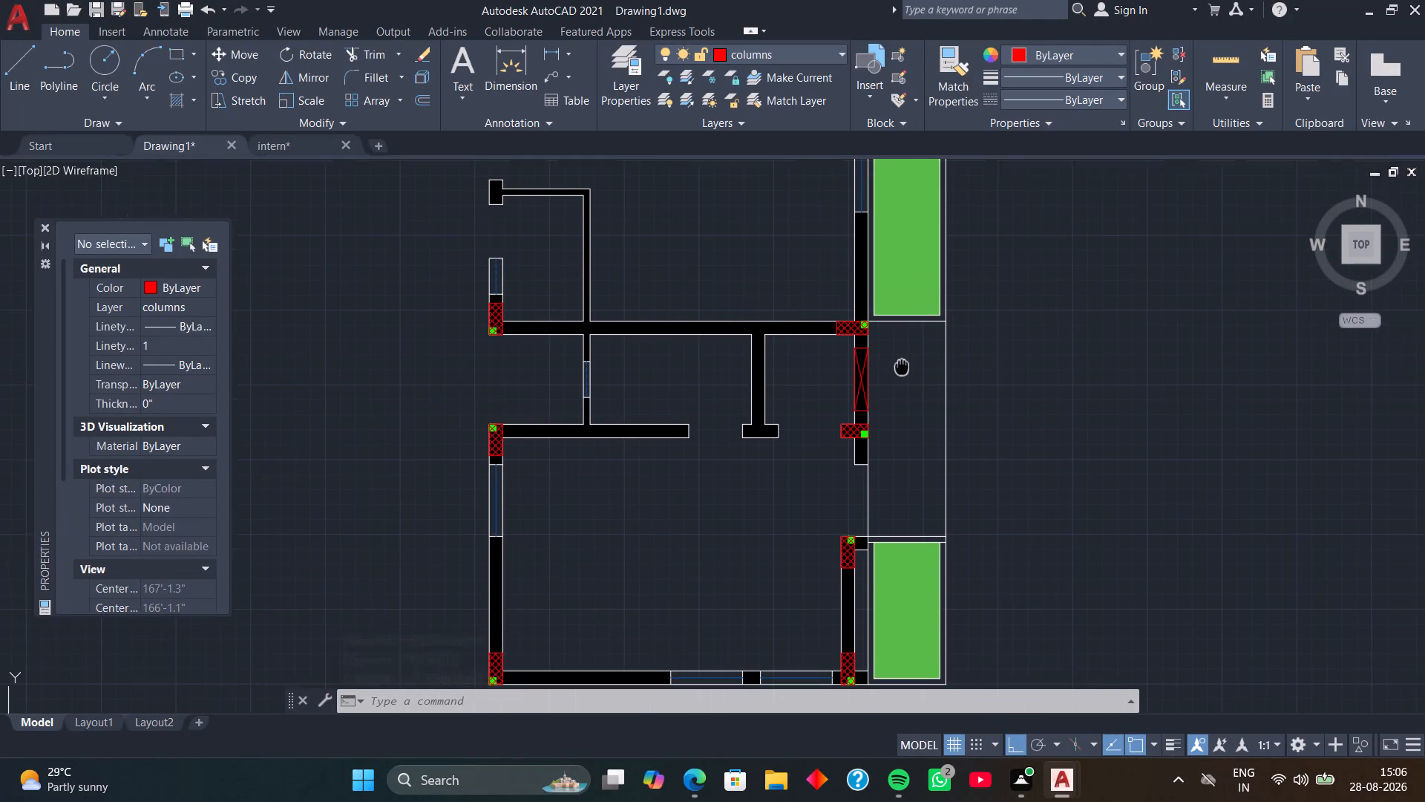
middle_click_drag(902, 365, 900, 364)
scroll(498, 511, "up", 5)
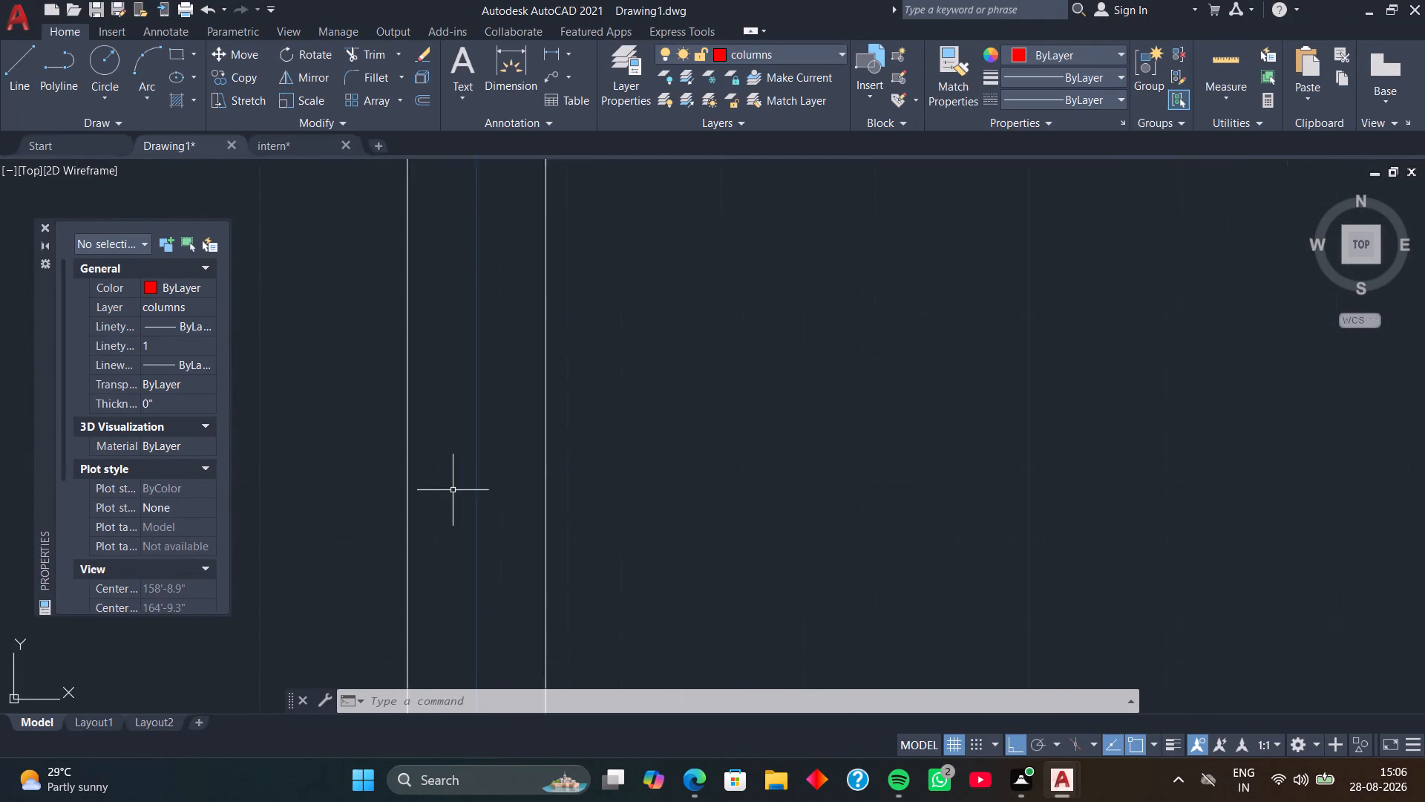
scroll(453, 490, "up", 1)
scroll(453, 490, "down", 7)
middle_click_drag(761, 550, 761, 418)
scroll(746, 461, "up", 3)
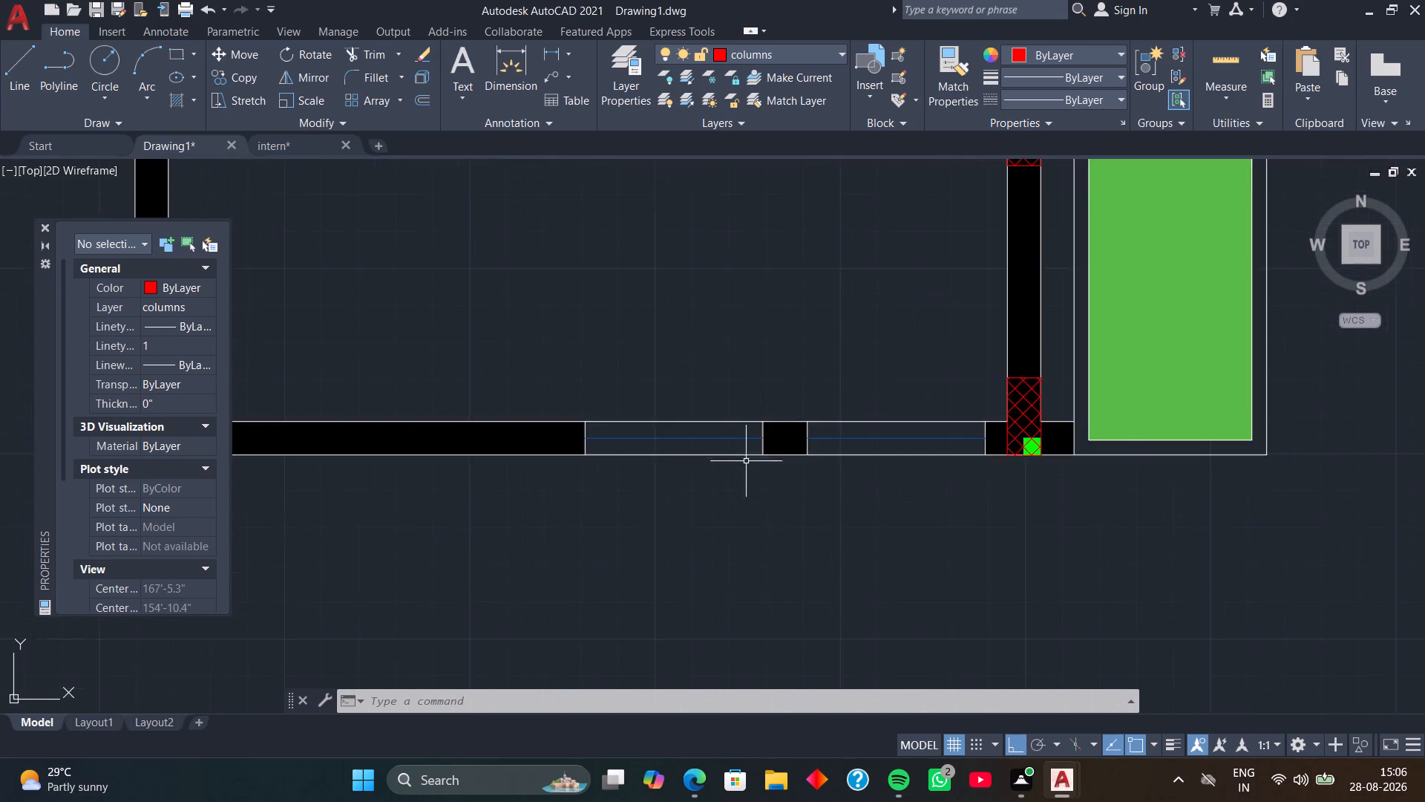
scroll(719, 446, "up", 3)
scroll(718, 445, "down", 5)
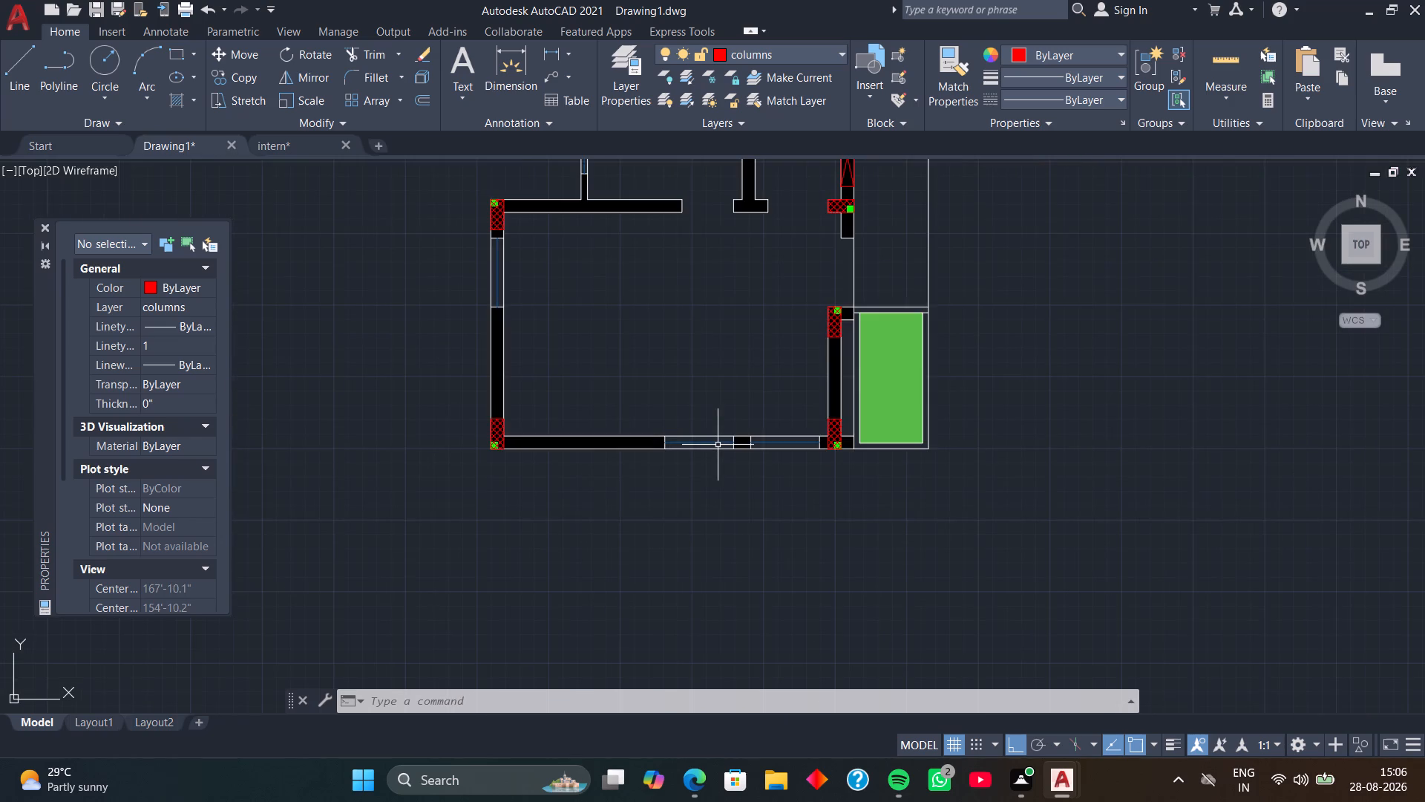
scroll(718, 445, "down", 2)
middle_click_drag(733, 402, 699, 467)
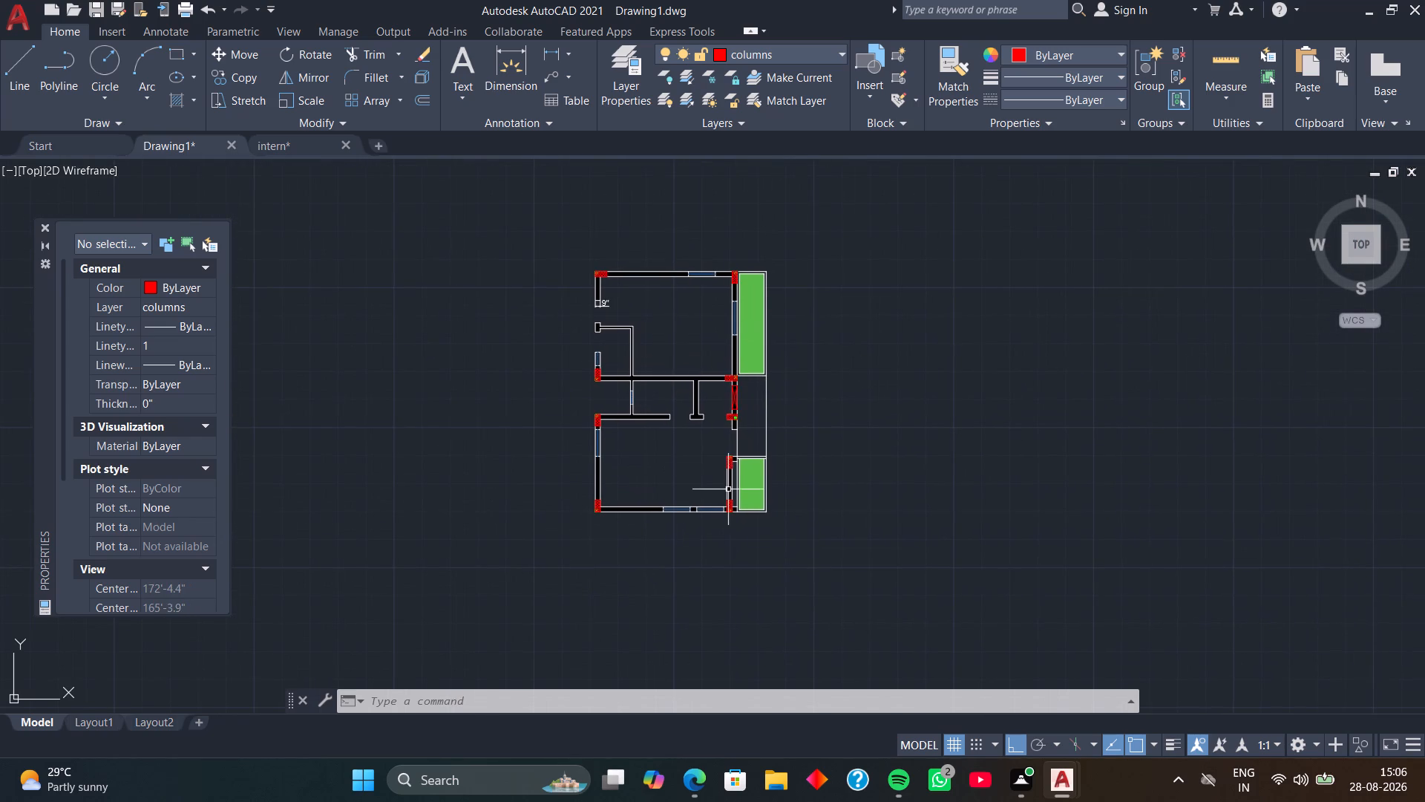
scroll(729, 489, "up", 1)
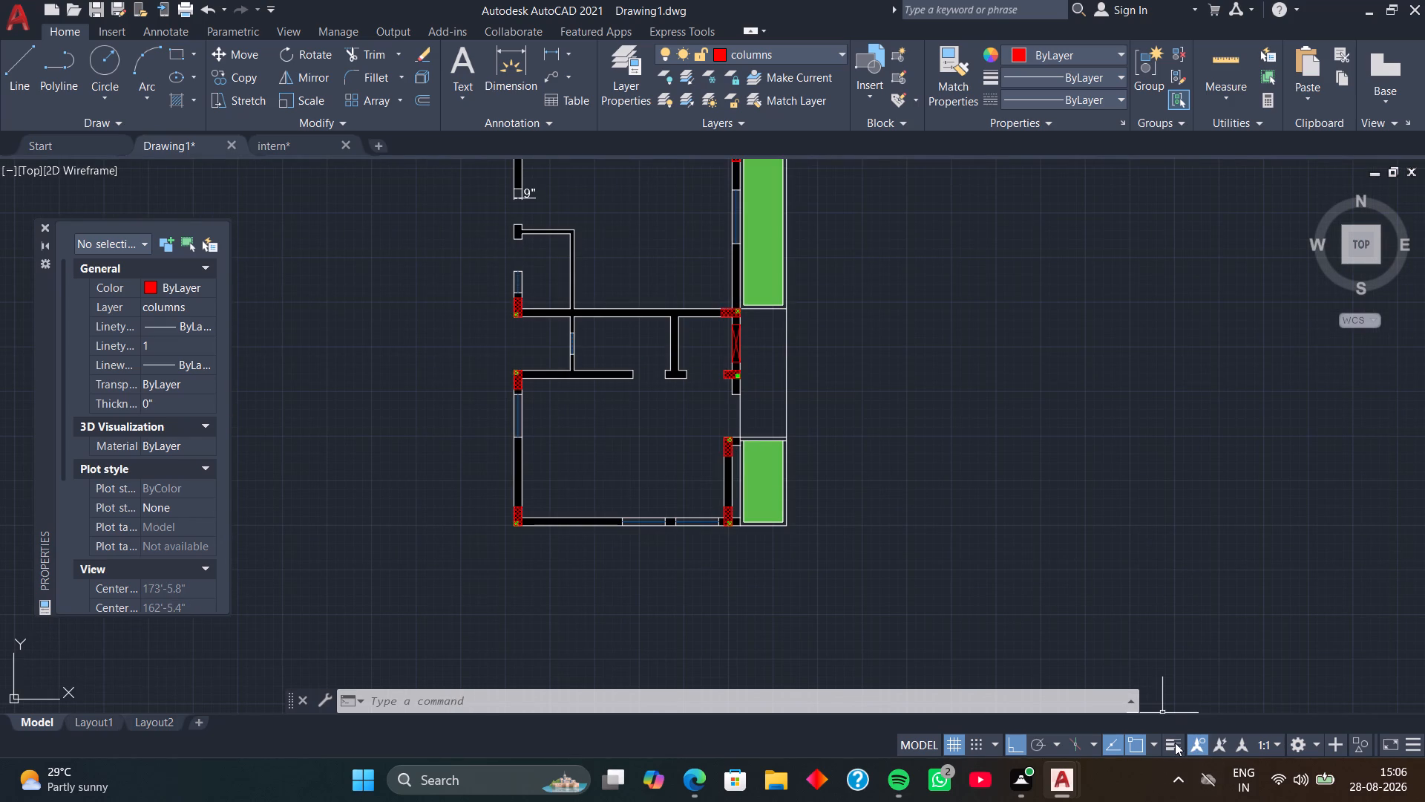
left_click(1175, 743)
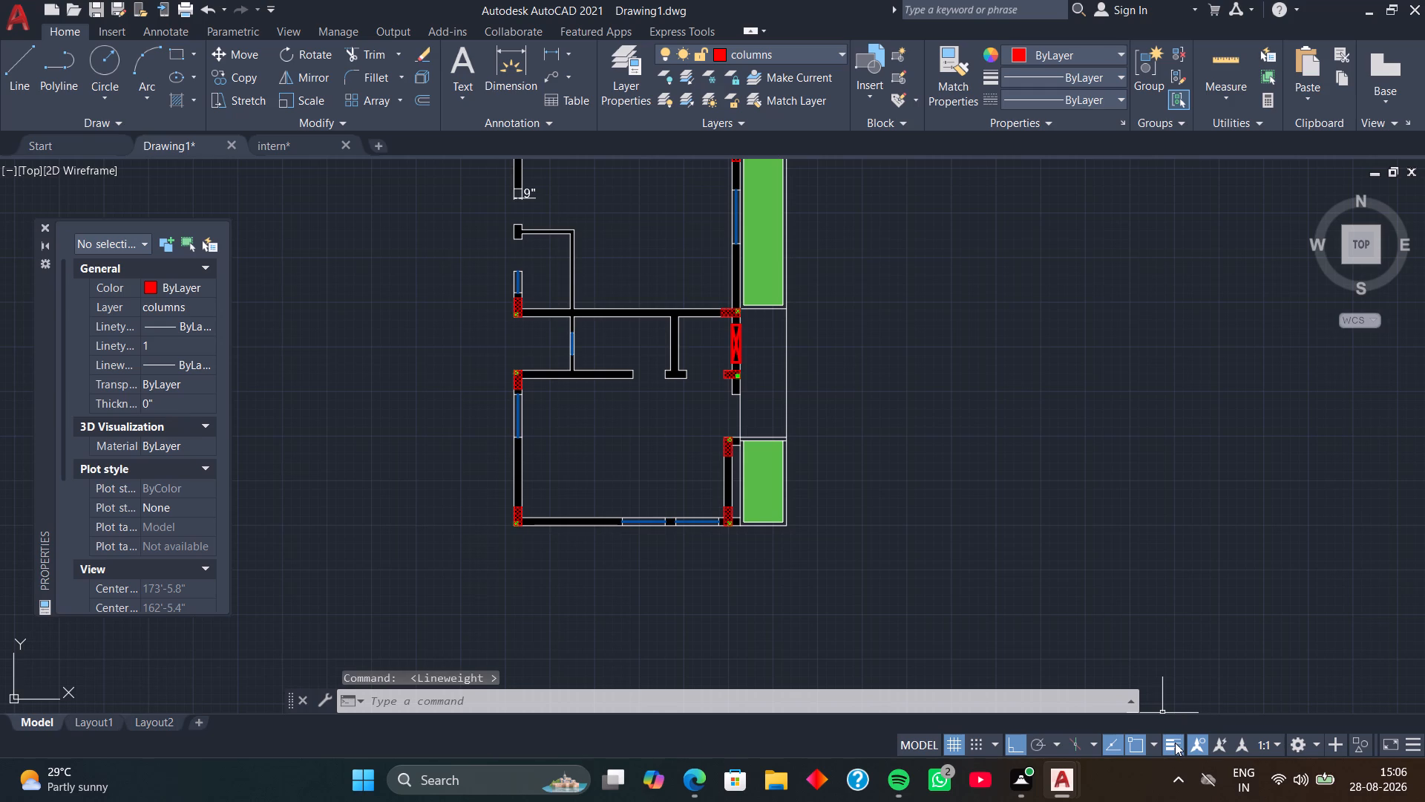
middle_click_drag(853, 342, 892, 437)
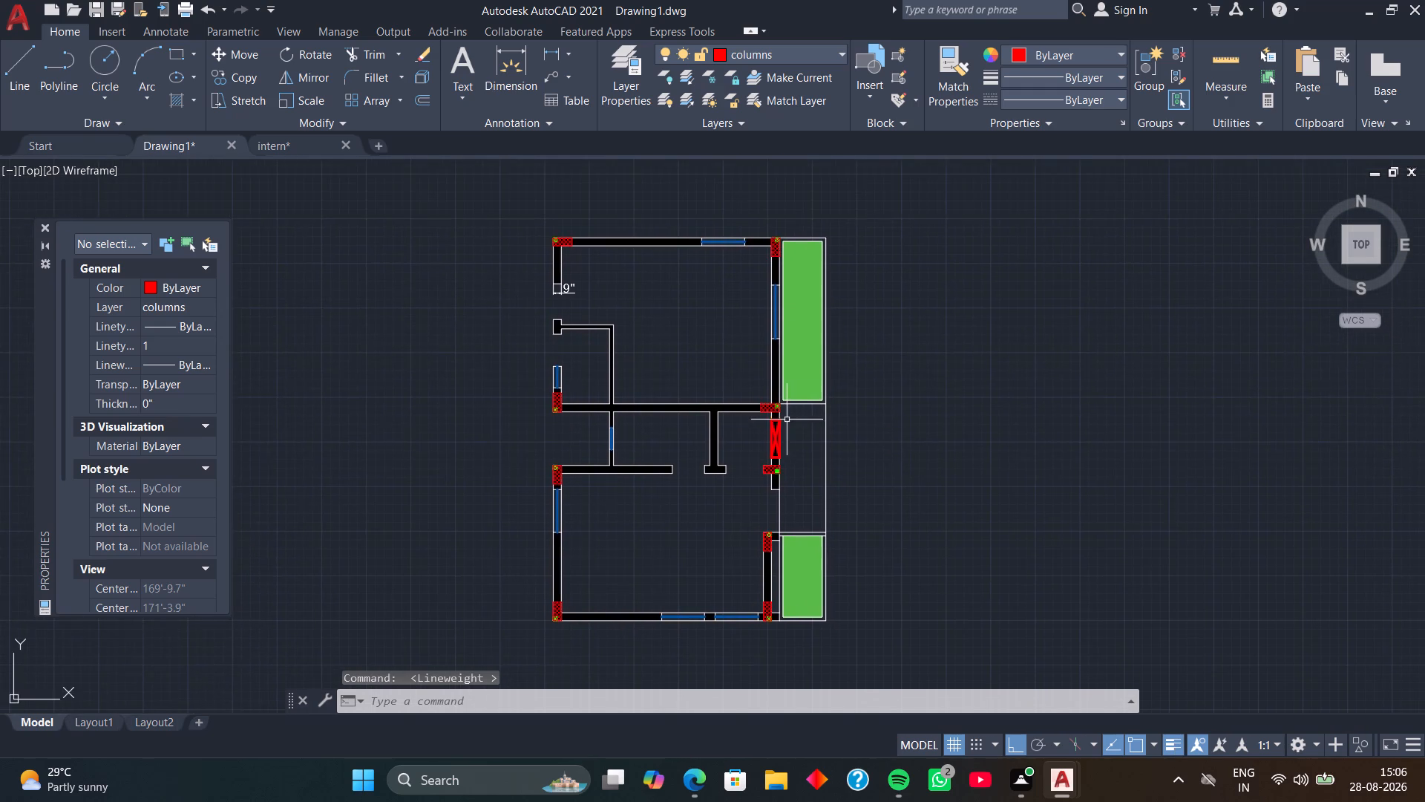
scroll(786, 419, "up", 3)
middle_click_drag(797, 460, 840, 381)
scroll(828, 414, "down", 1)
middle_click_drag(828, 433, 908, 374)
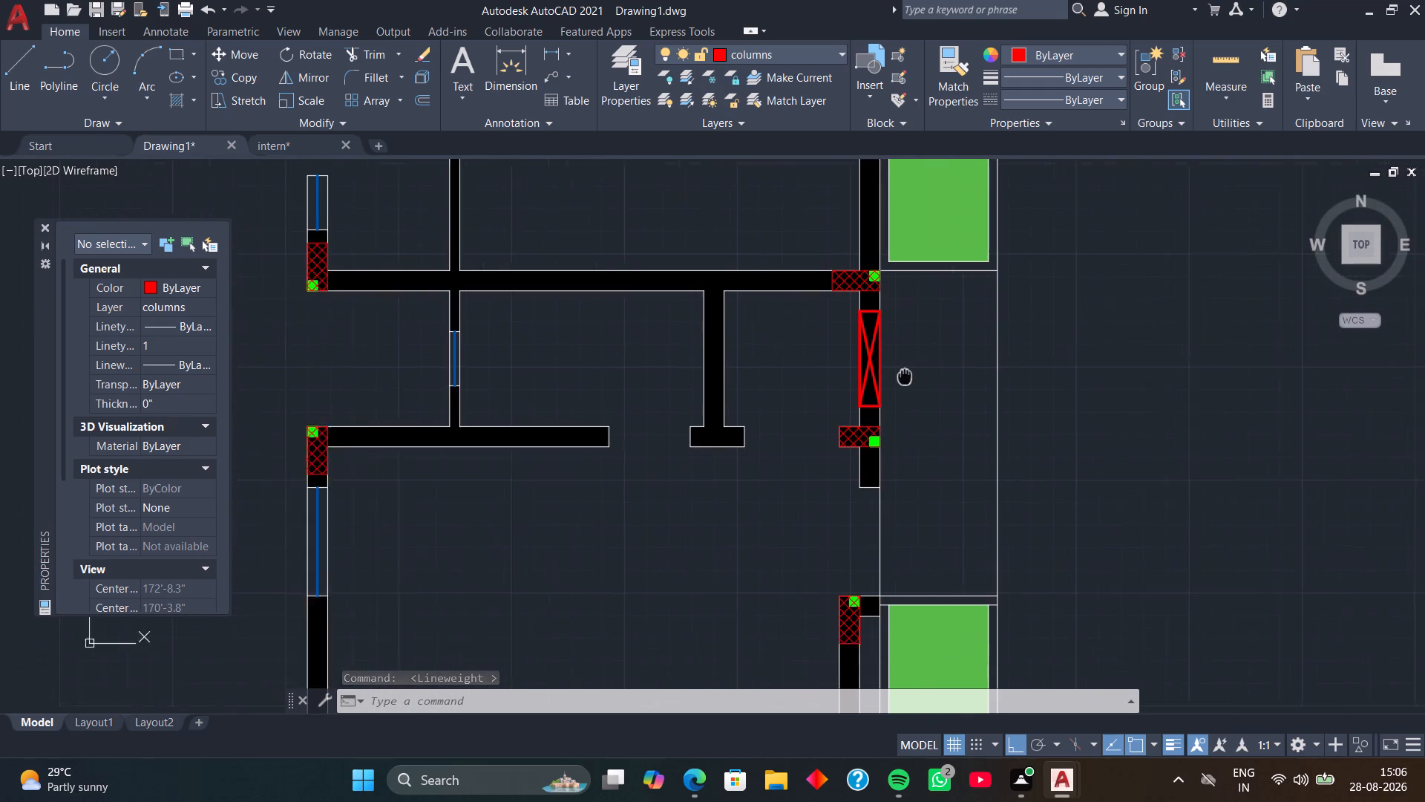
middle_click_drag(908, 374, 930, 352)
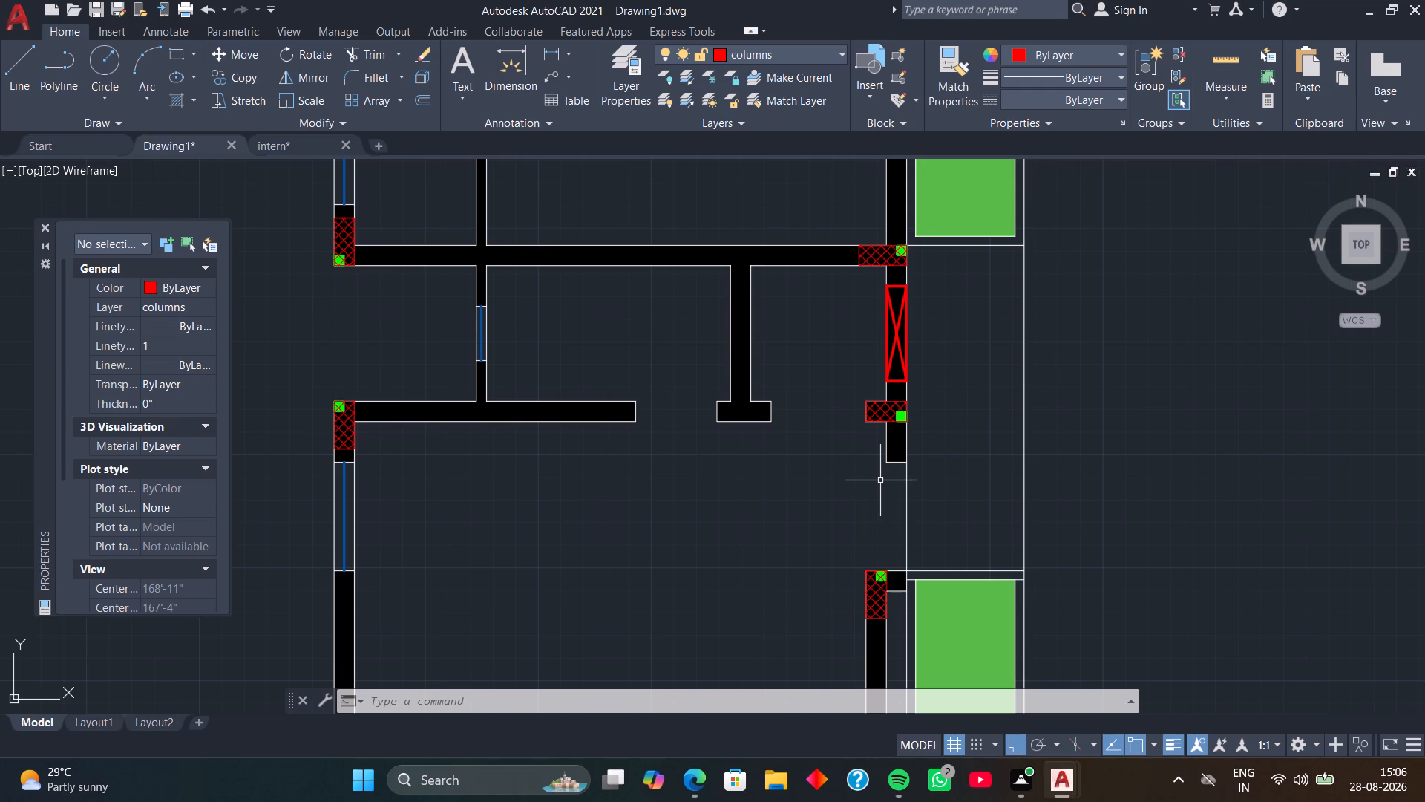
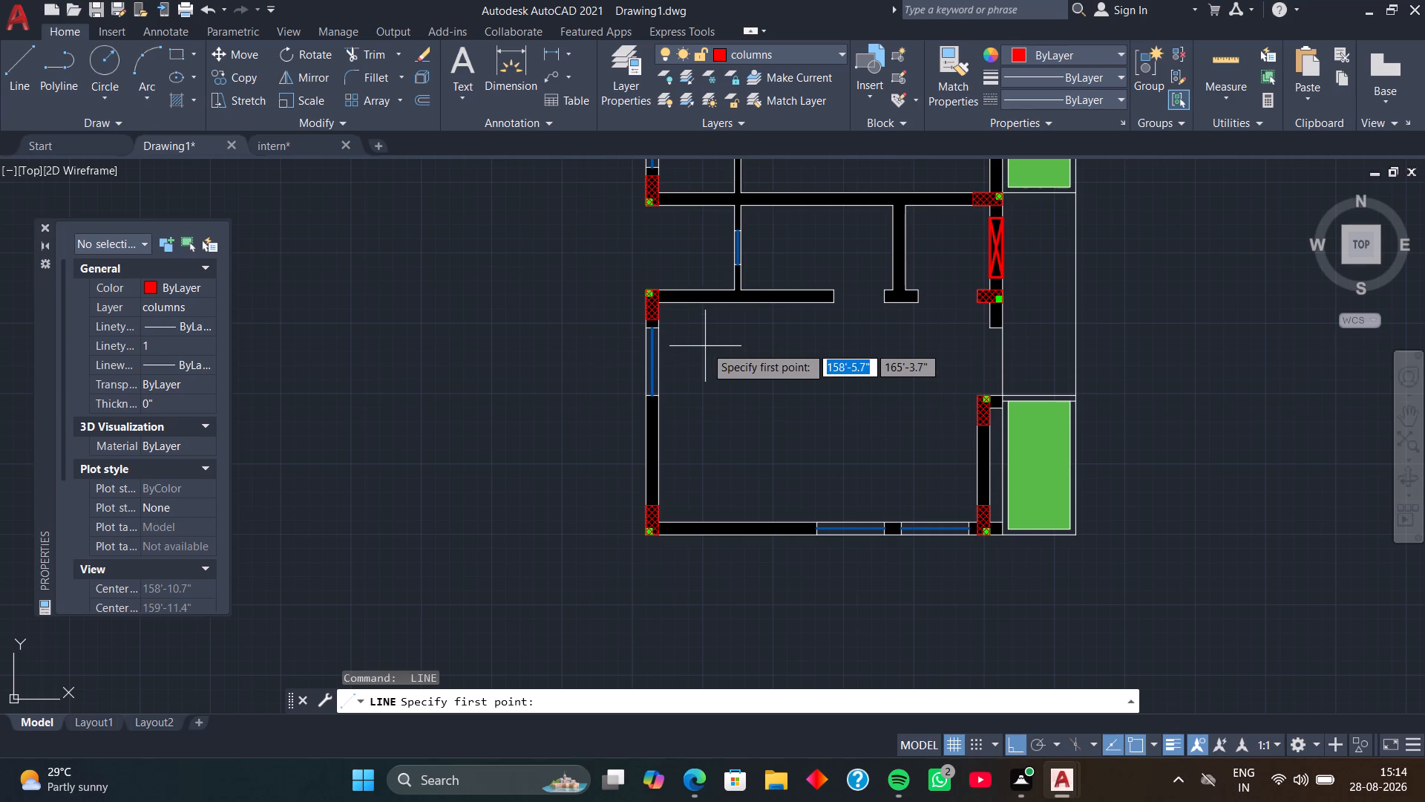
Leave the pending Line command and erase the 9" dimension at the end of the plan's upper-left wall.
middle_click_drag(705, 346, 737, 588)
middle_click_drag(686, 361, 773, 379)
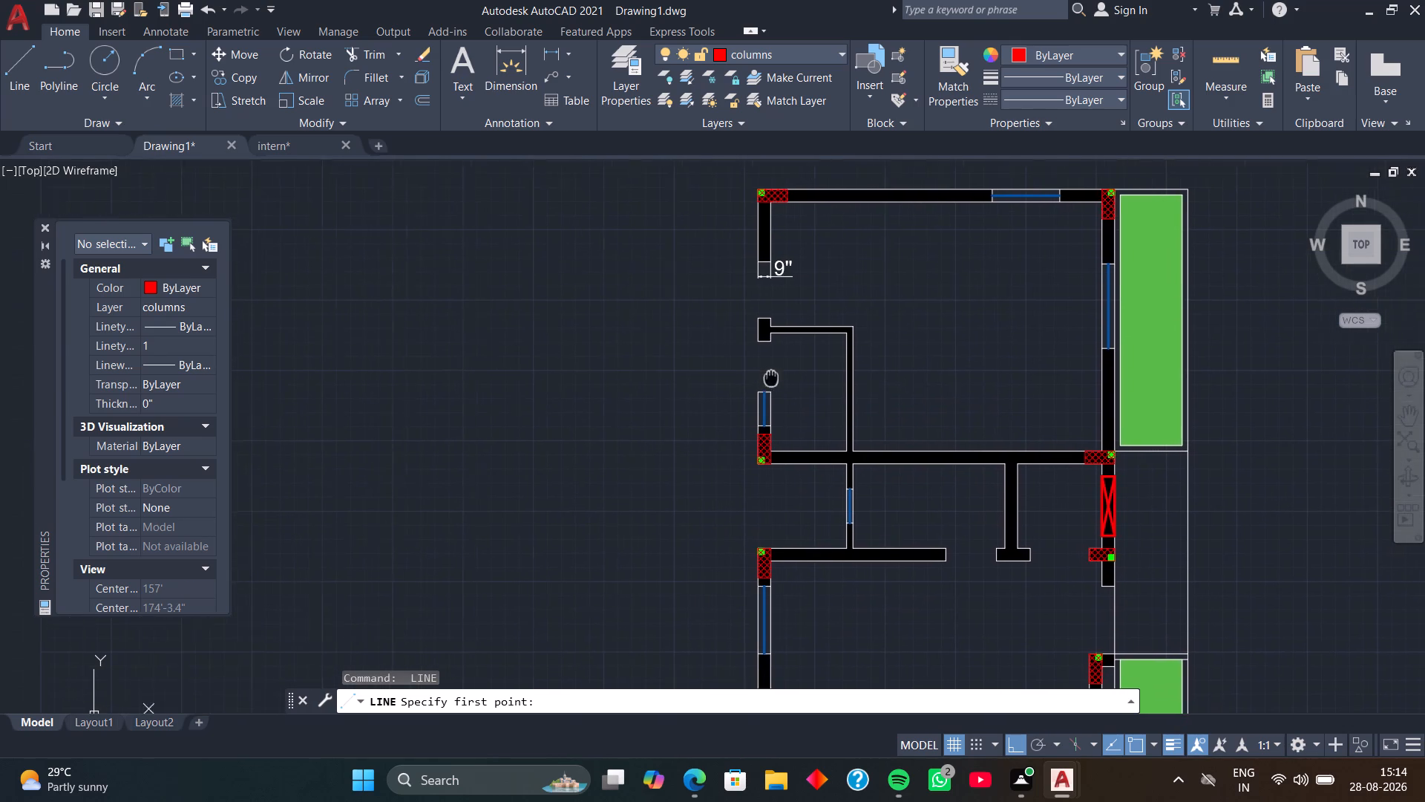
middle_click_drag(773, 379, 775, 379)
middle_click(772, 386)
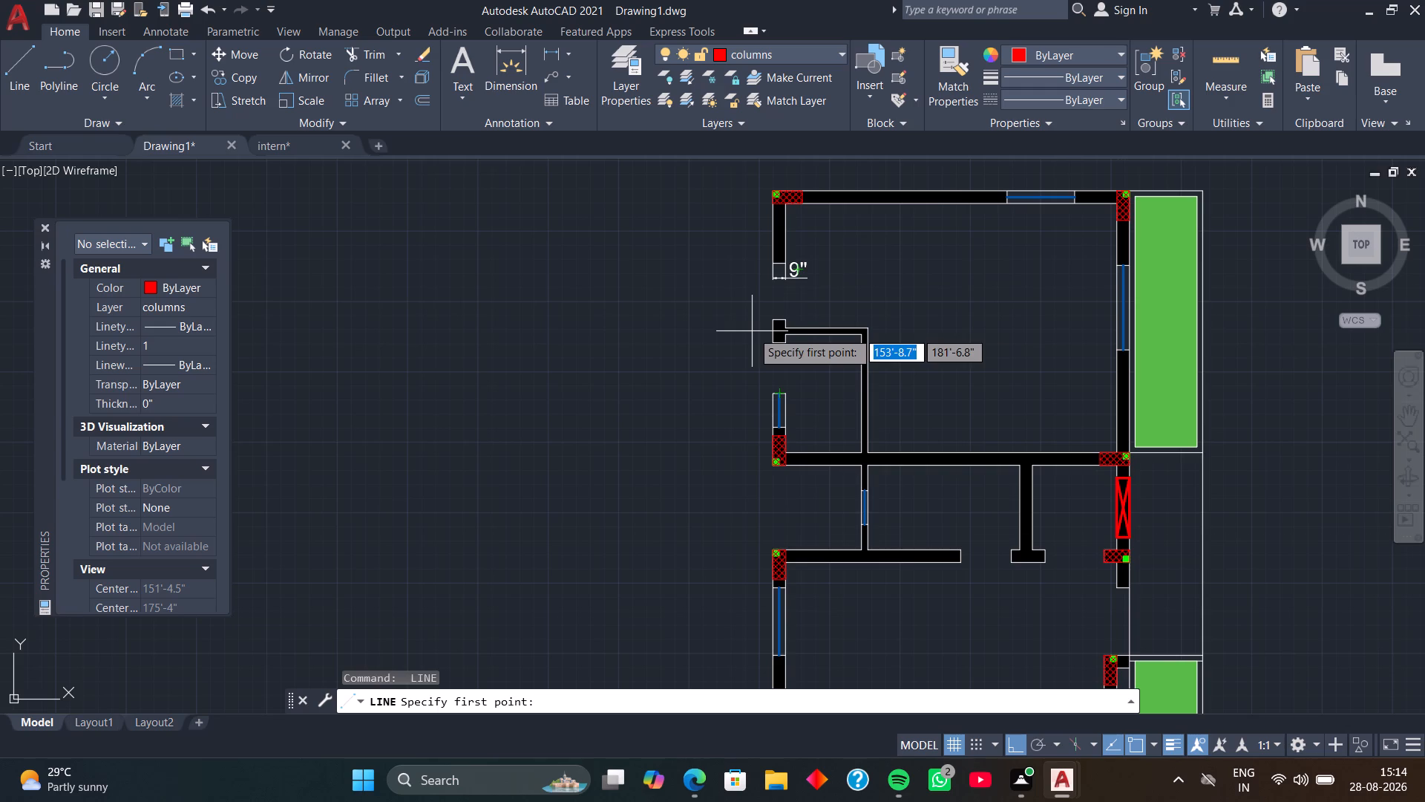
key("Return")
key("Return")
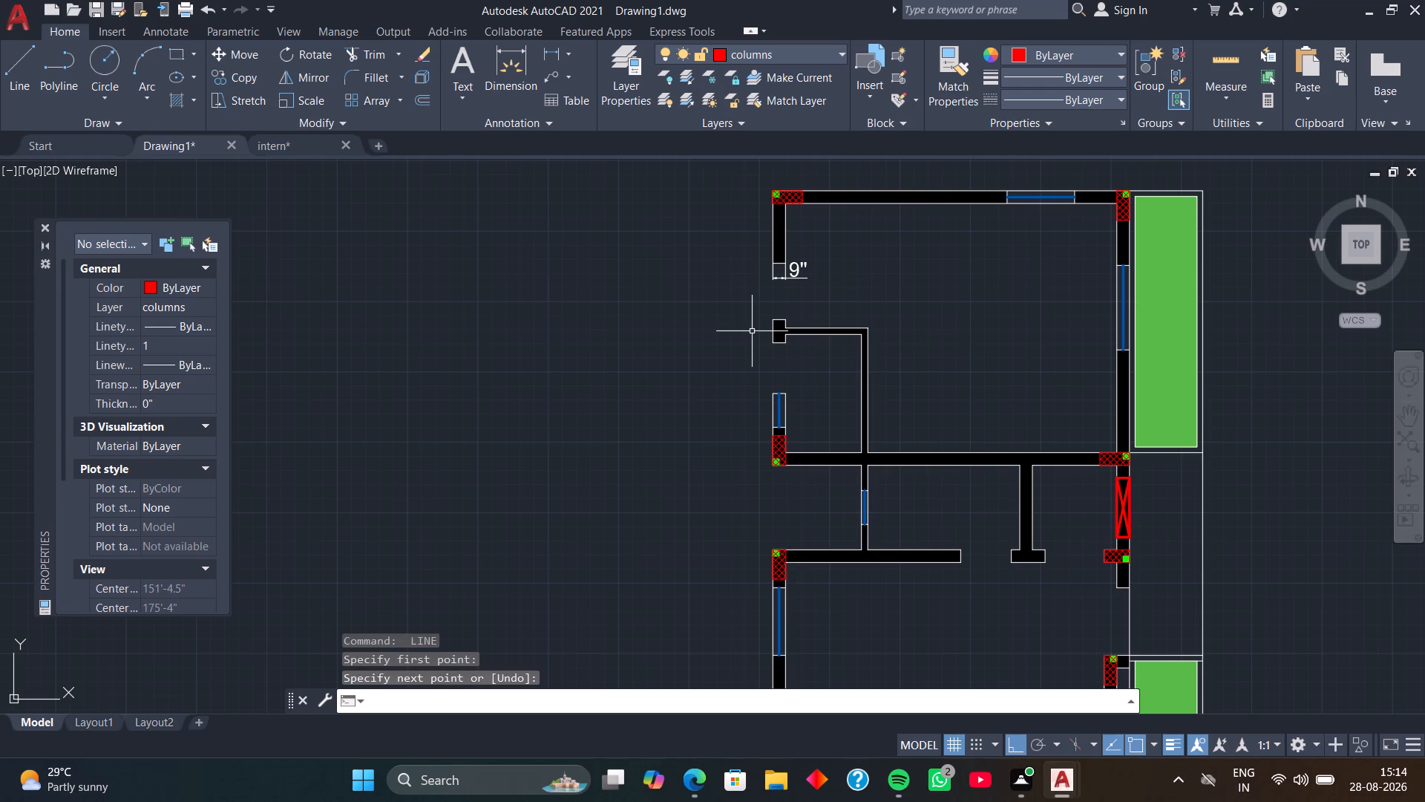
left_click(788, 276)
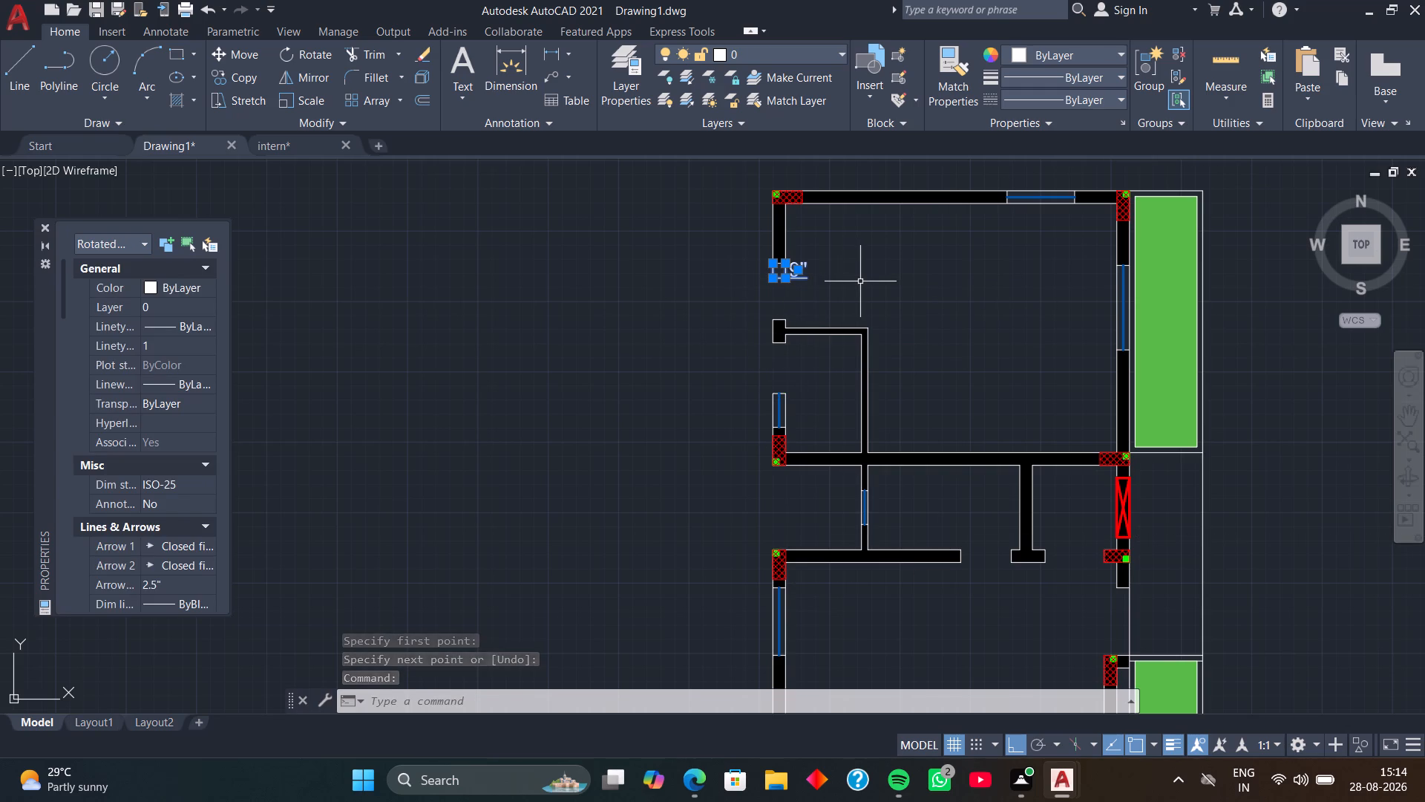
key("Delete")
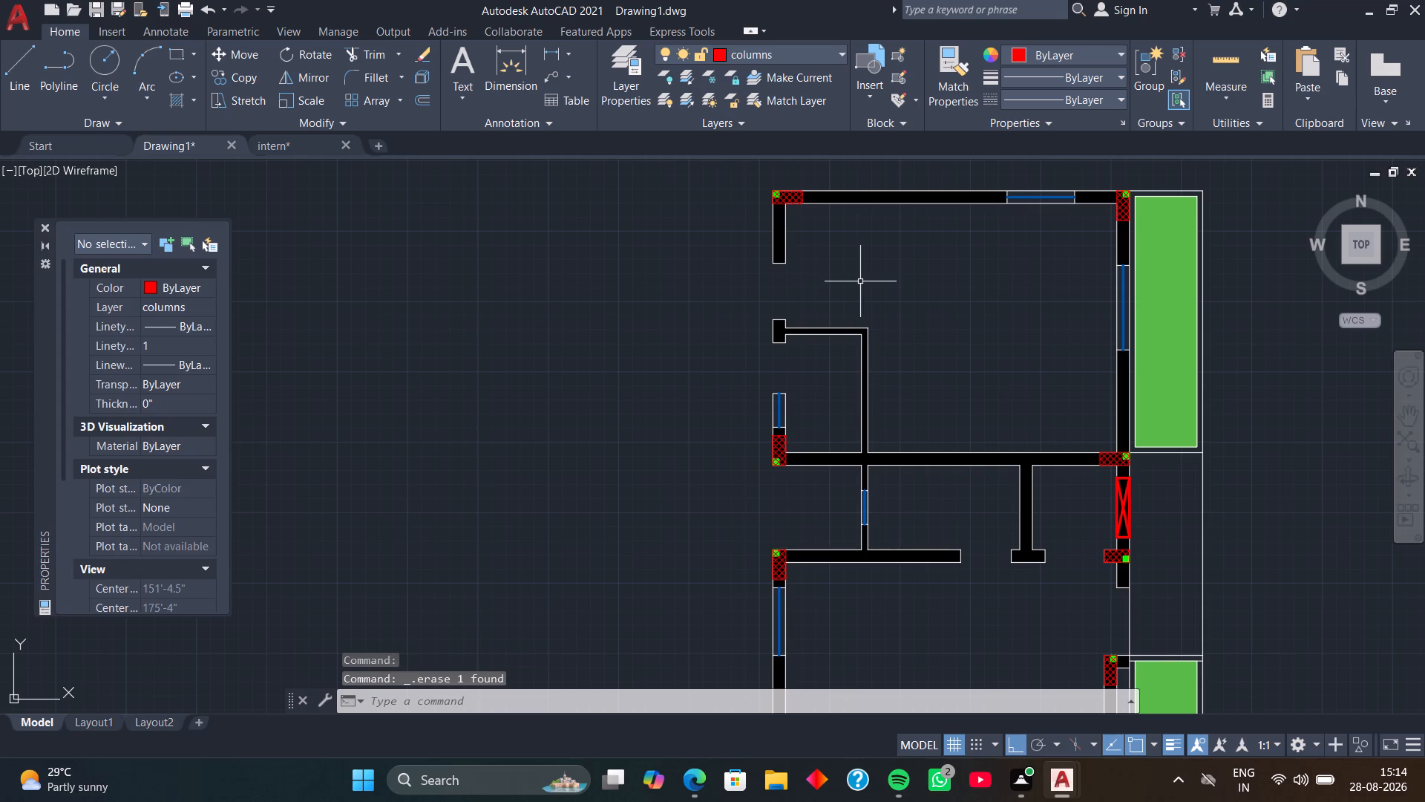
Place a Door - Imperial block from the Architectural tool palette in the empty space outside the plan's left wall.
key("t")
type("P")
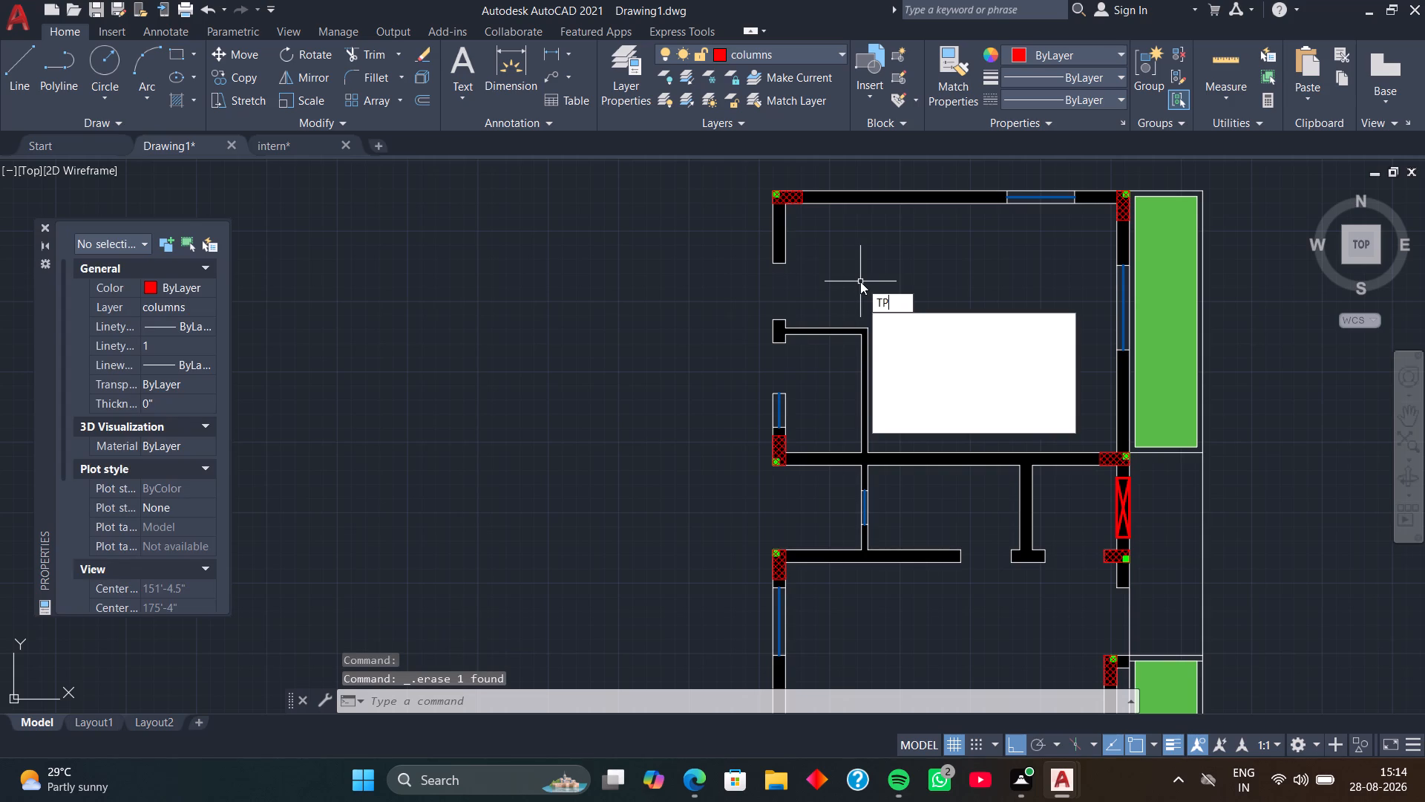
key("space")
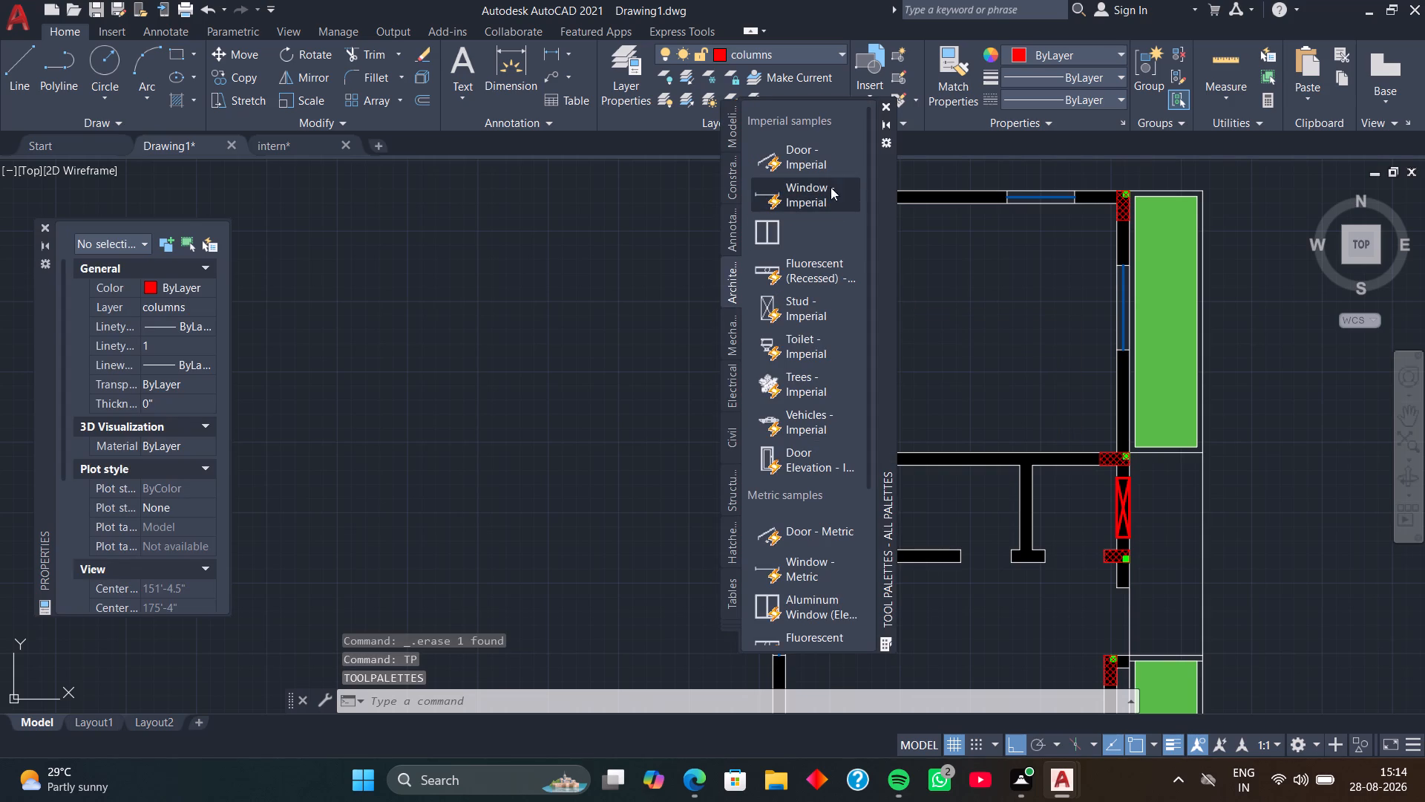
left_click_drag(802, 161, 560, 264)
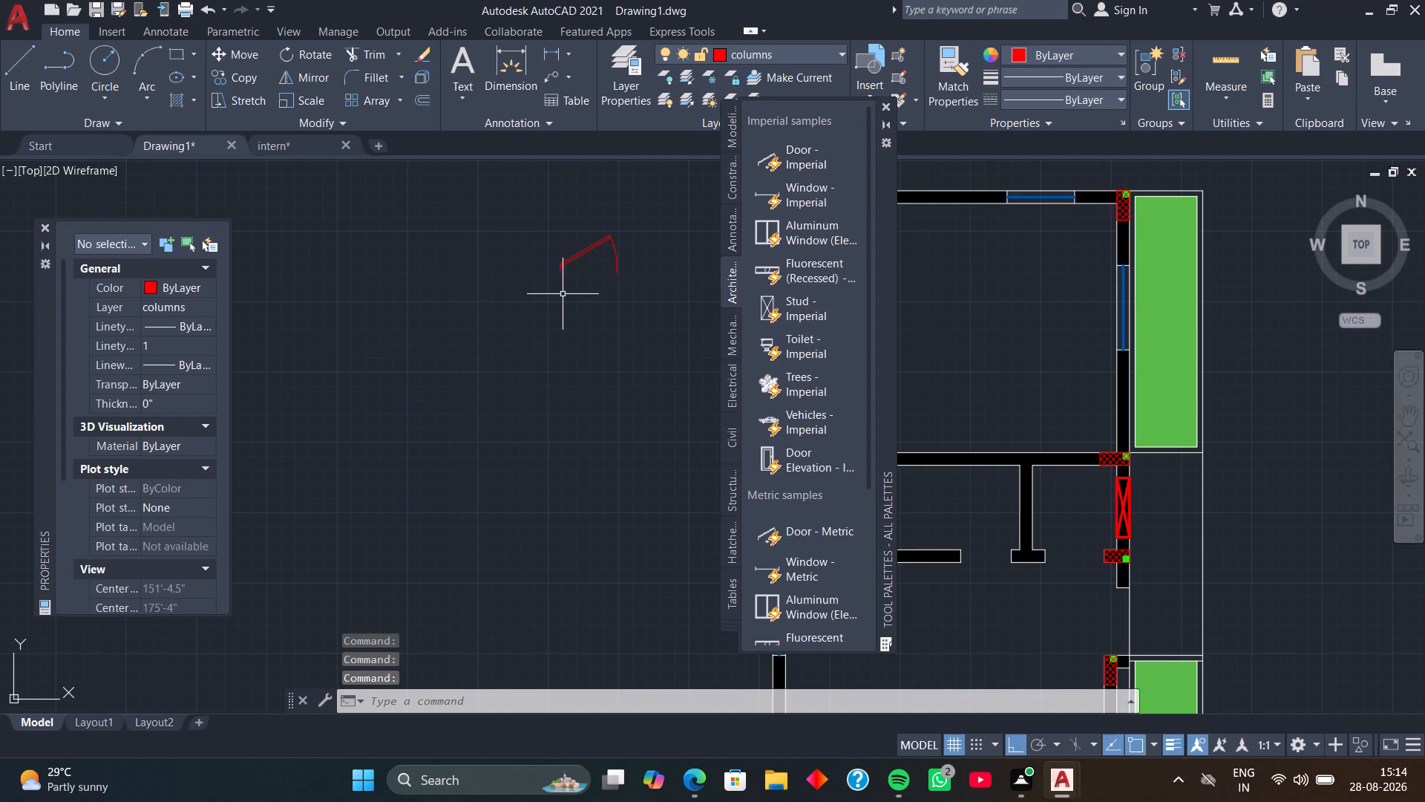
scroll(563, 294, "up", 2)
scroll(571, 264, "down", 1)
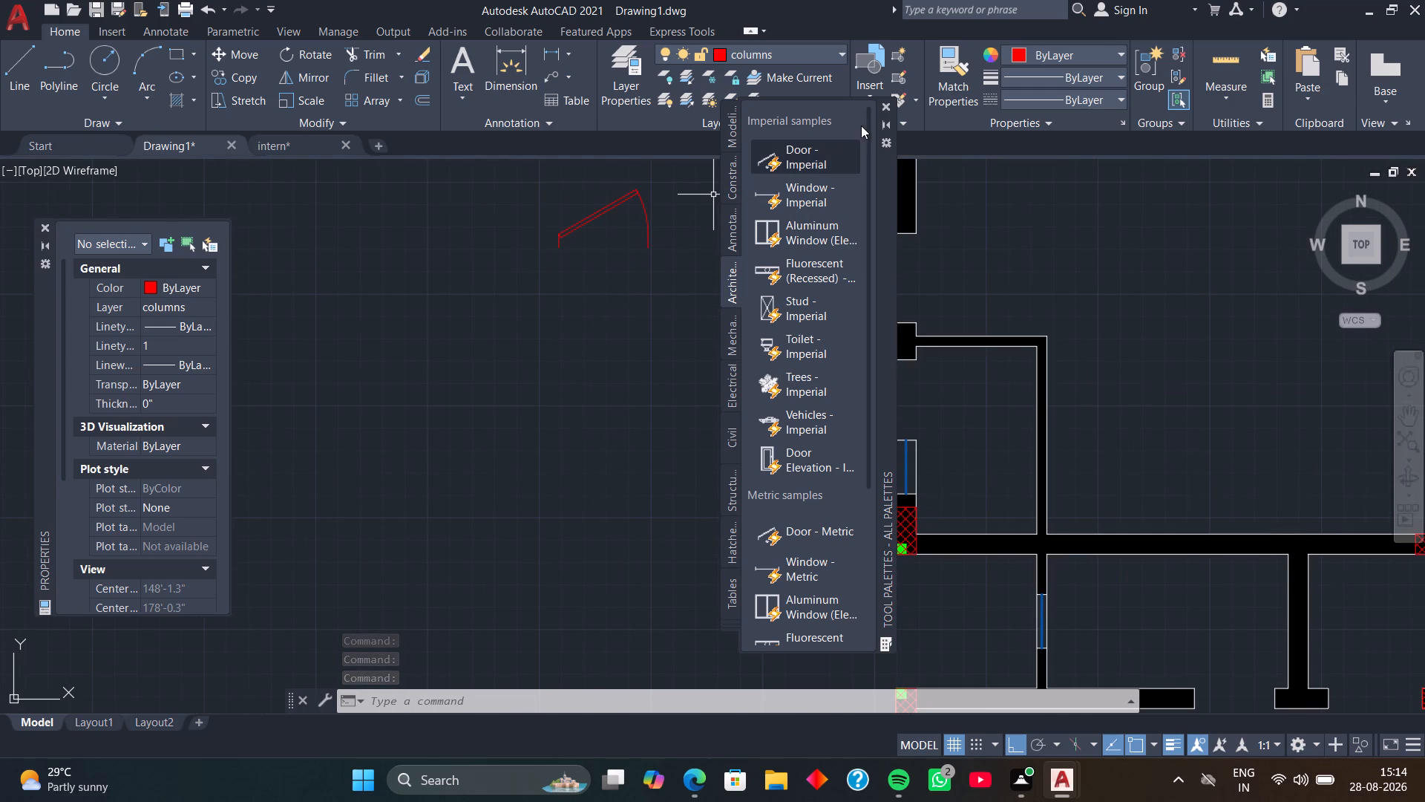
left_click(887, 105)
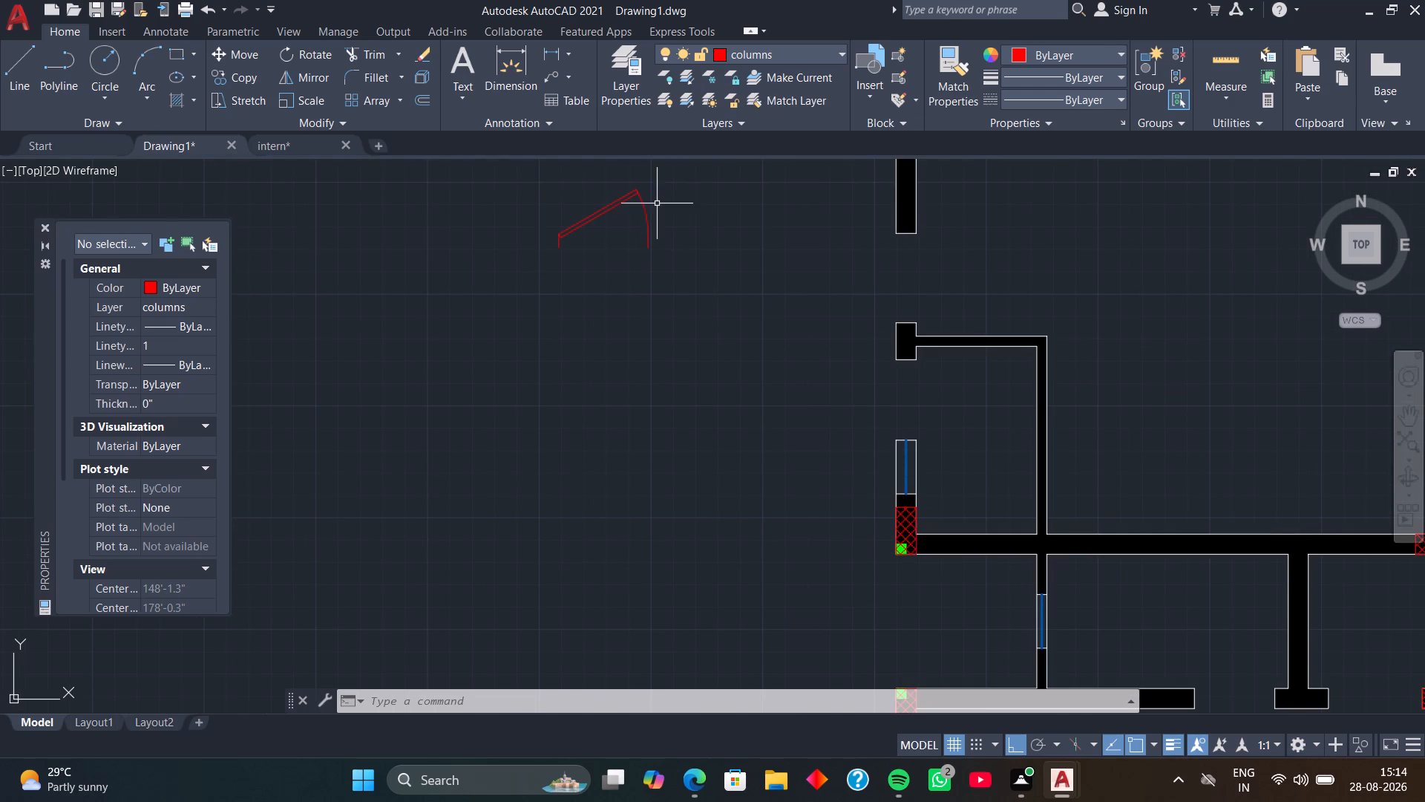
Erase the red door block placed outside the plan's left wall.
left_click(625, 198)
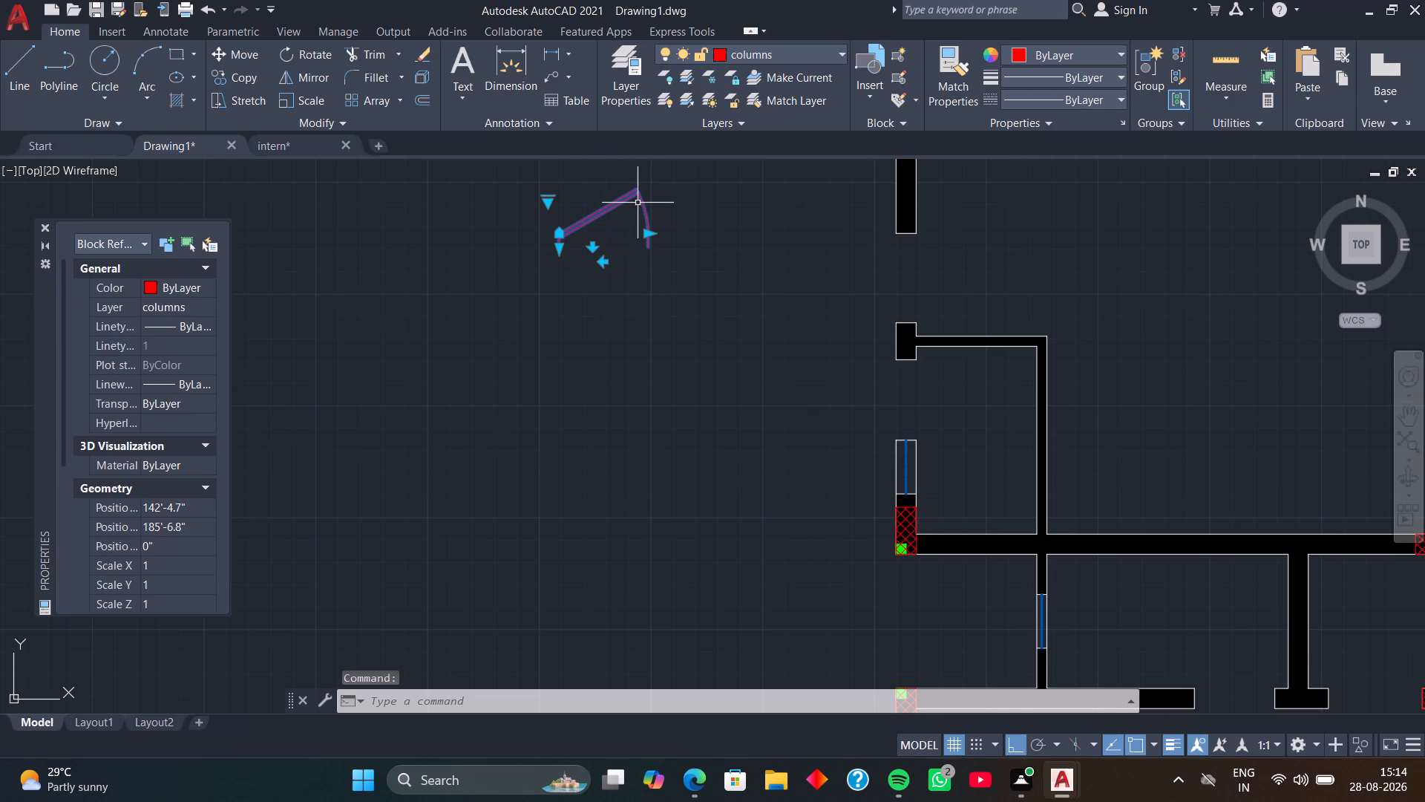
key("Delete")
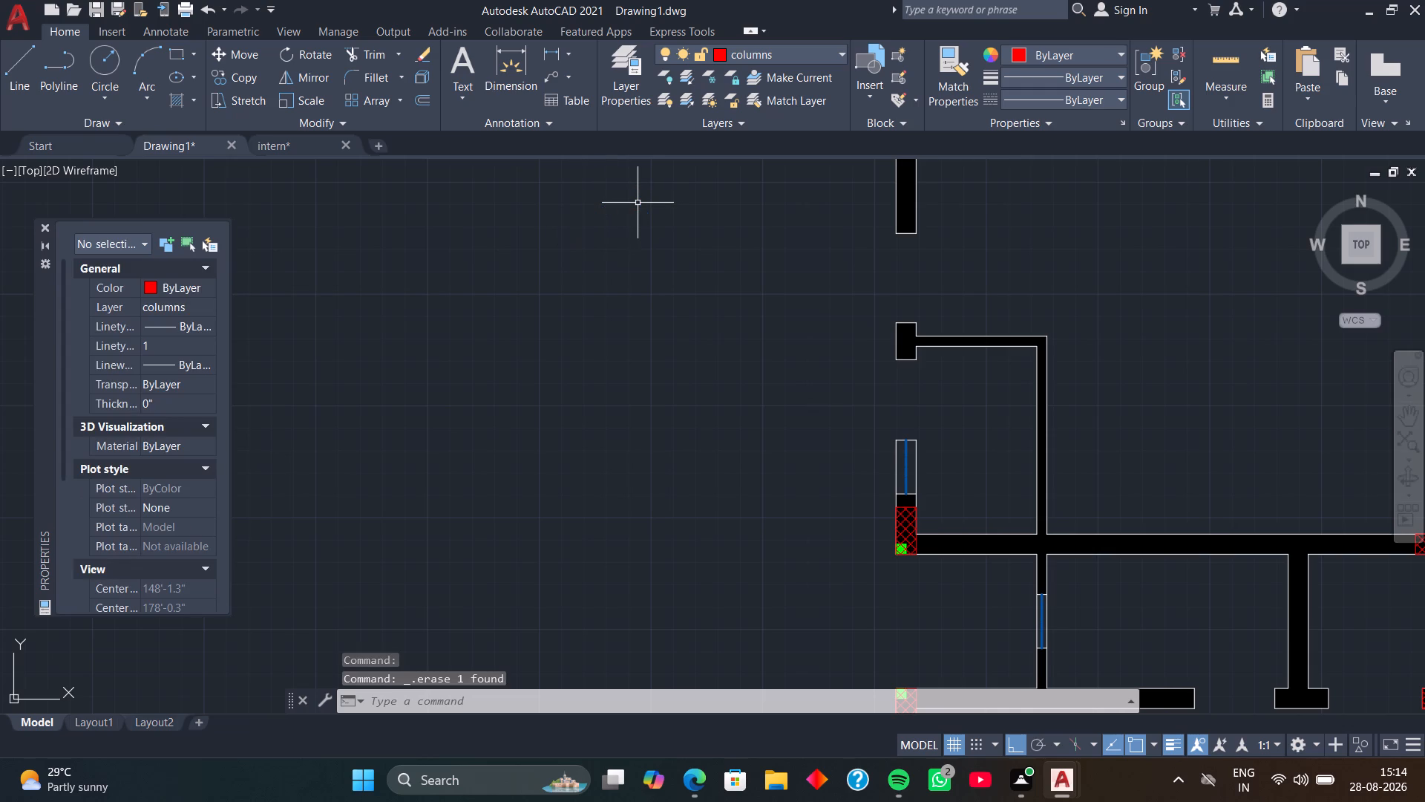
Create a new layer named DOORS and set its colour to orange, index 30.
left_click(843, 52)
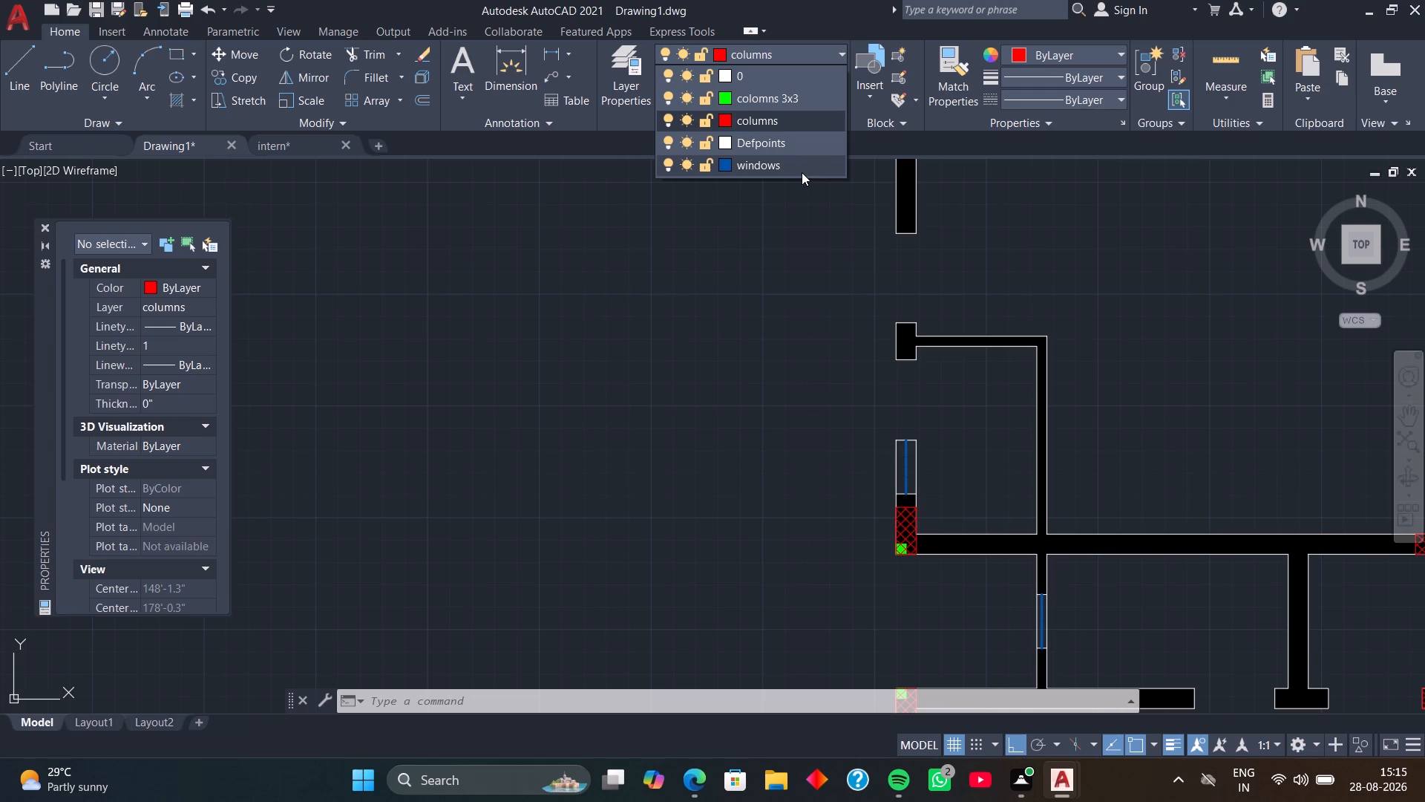
scroll(808, 169, "up", 1)
left_click(842, 49)
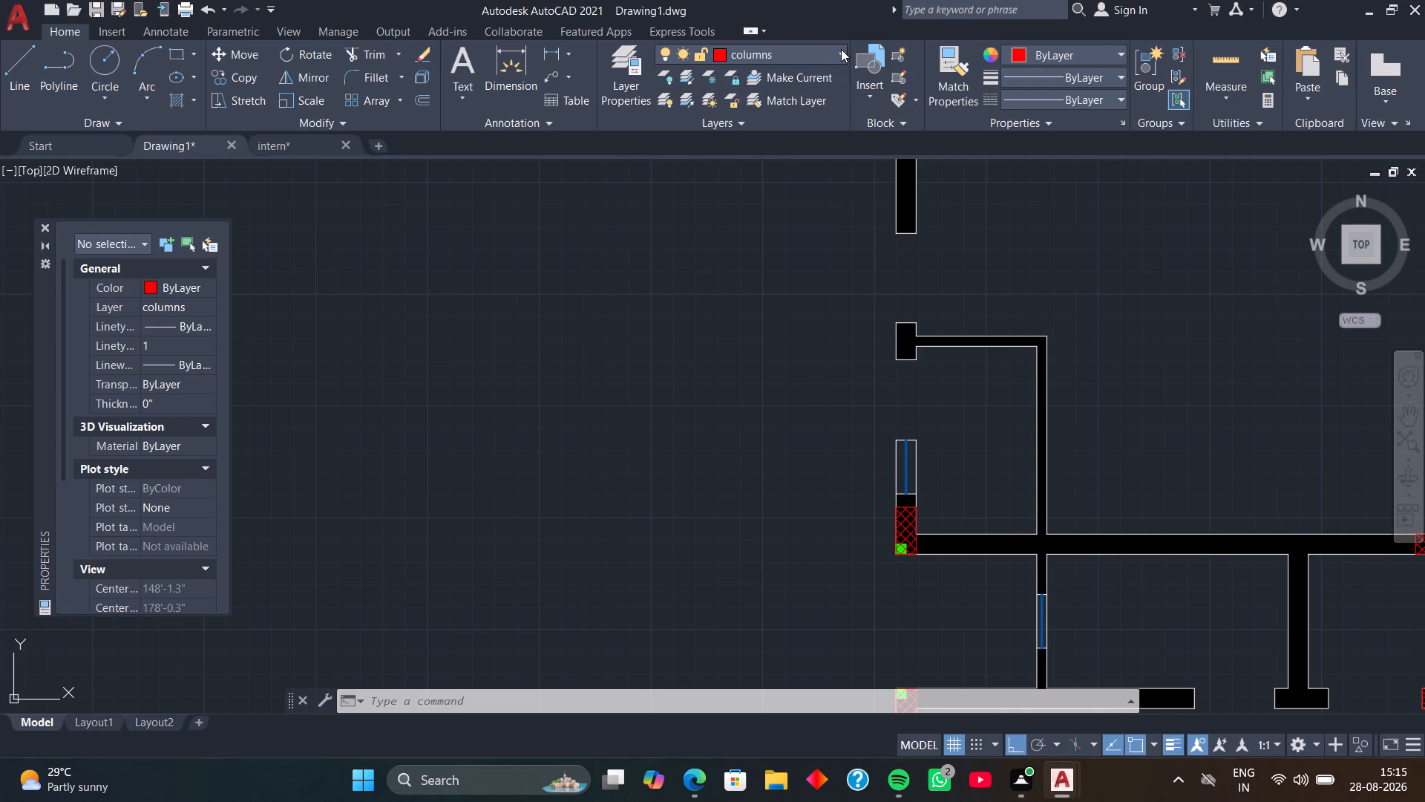
left_click(620, 86)
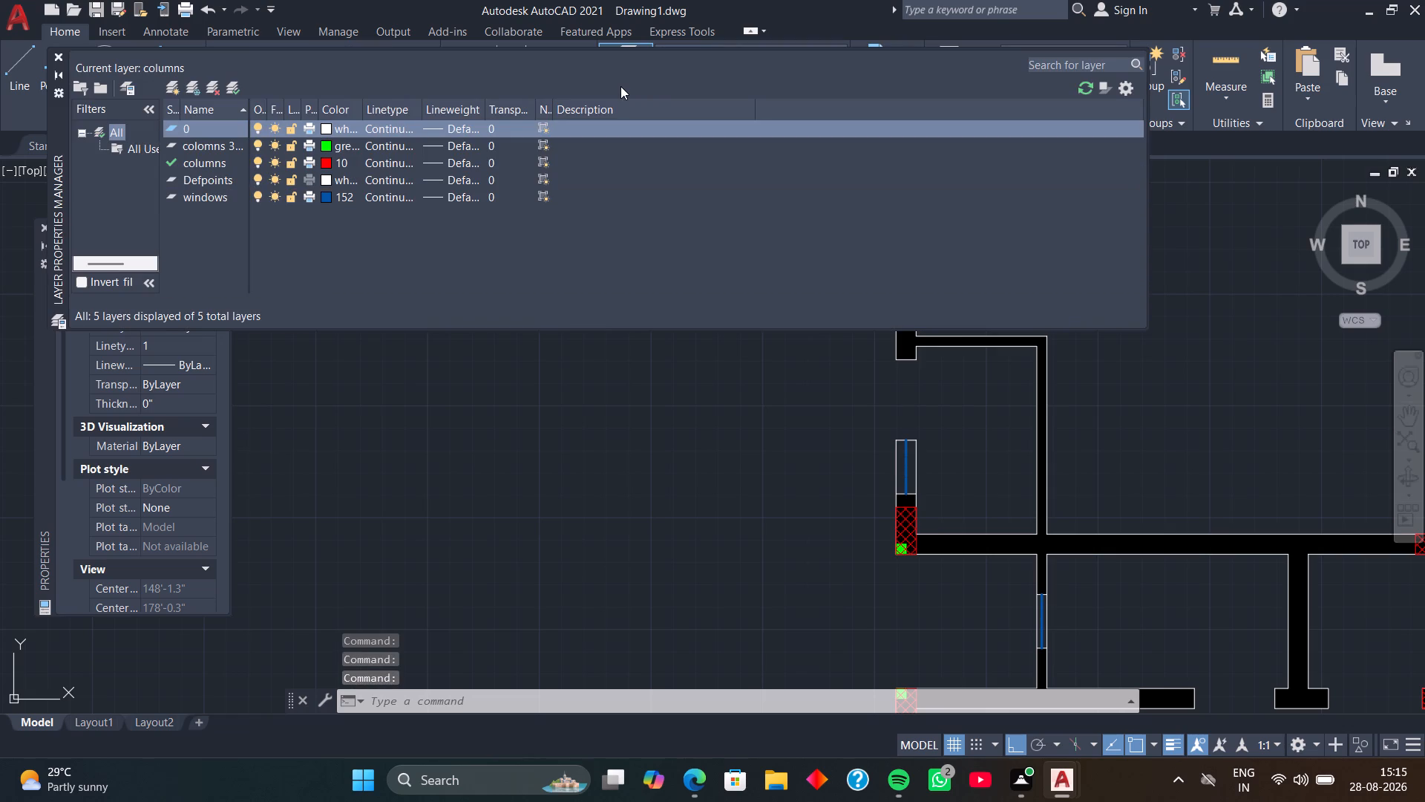
left_click(179, 94)
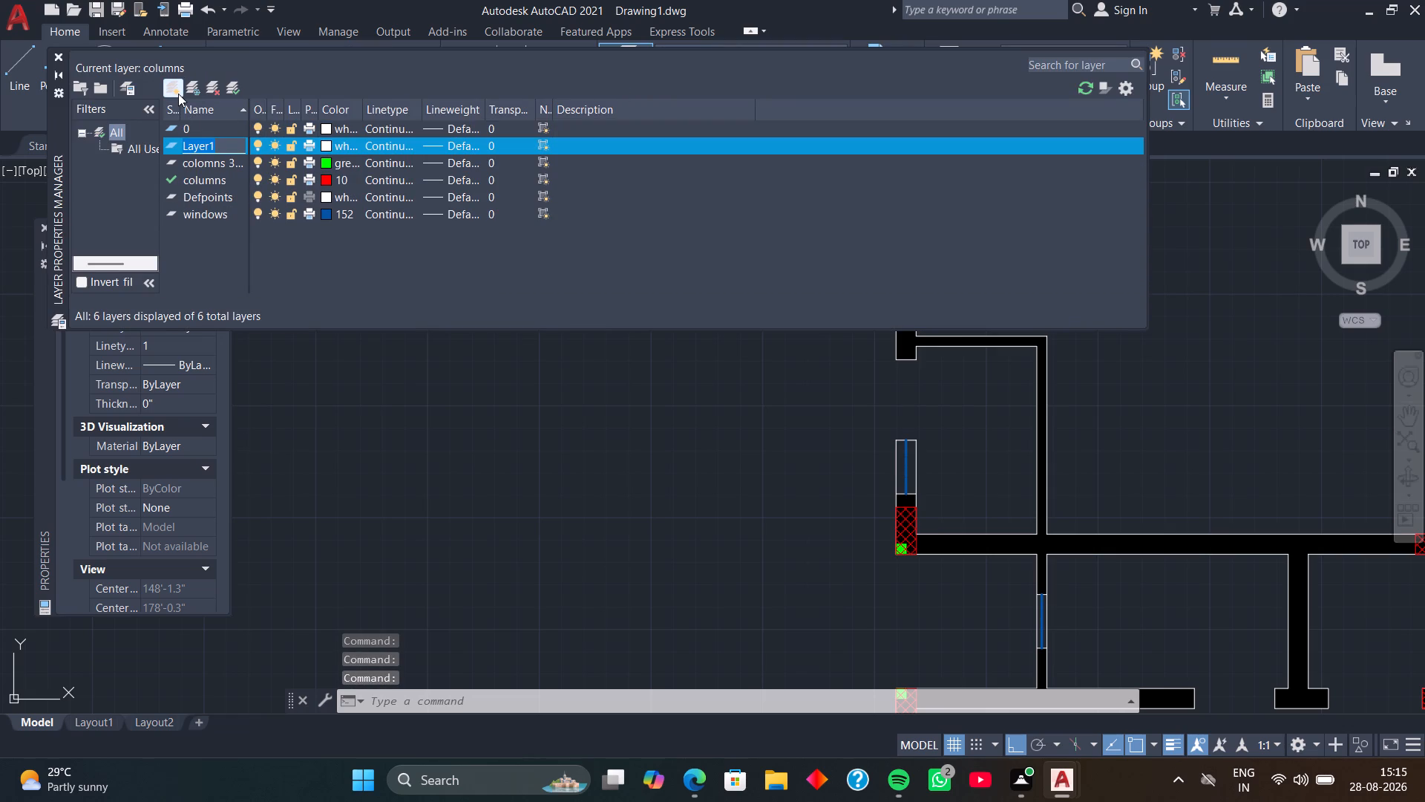
key("d")
type("OORS")
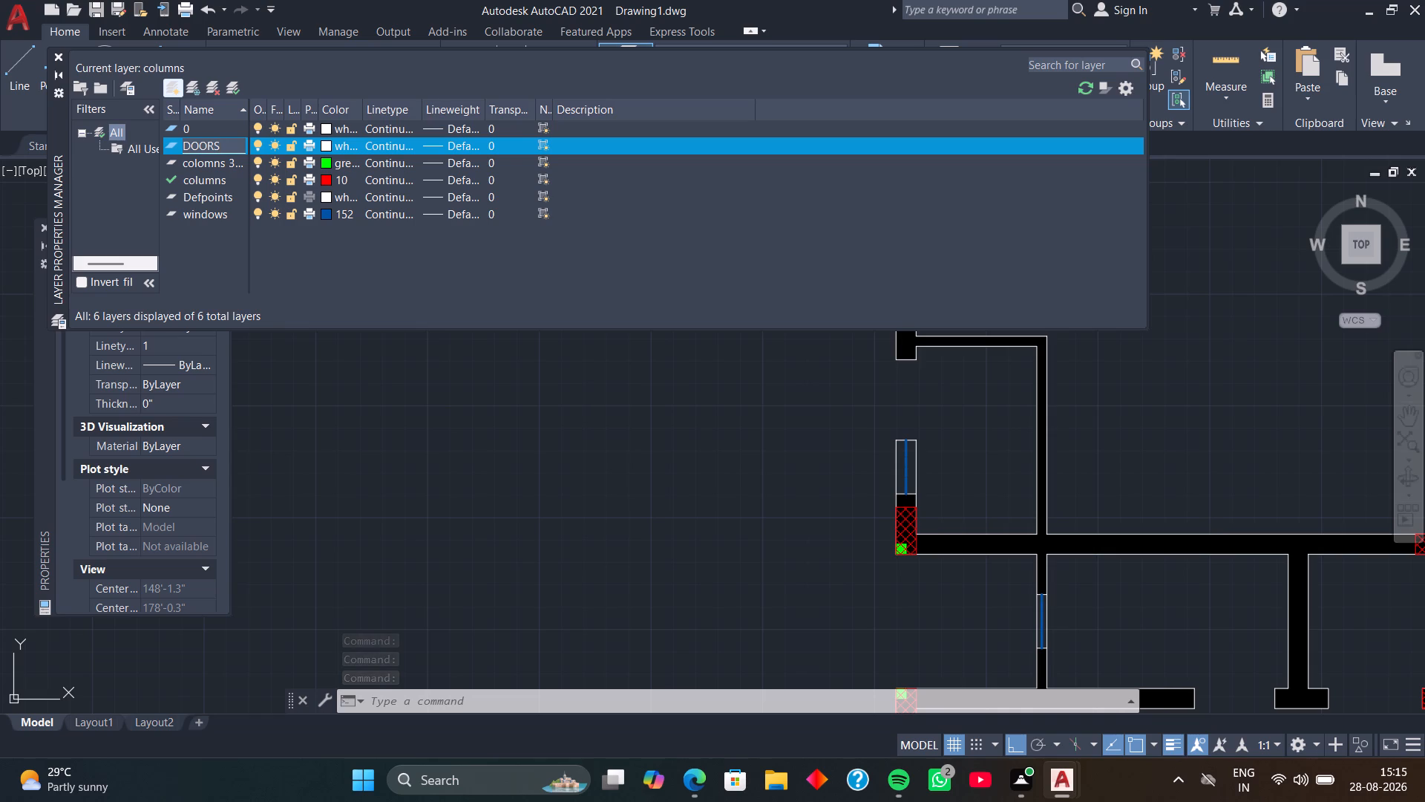
key("Return")
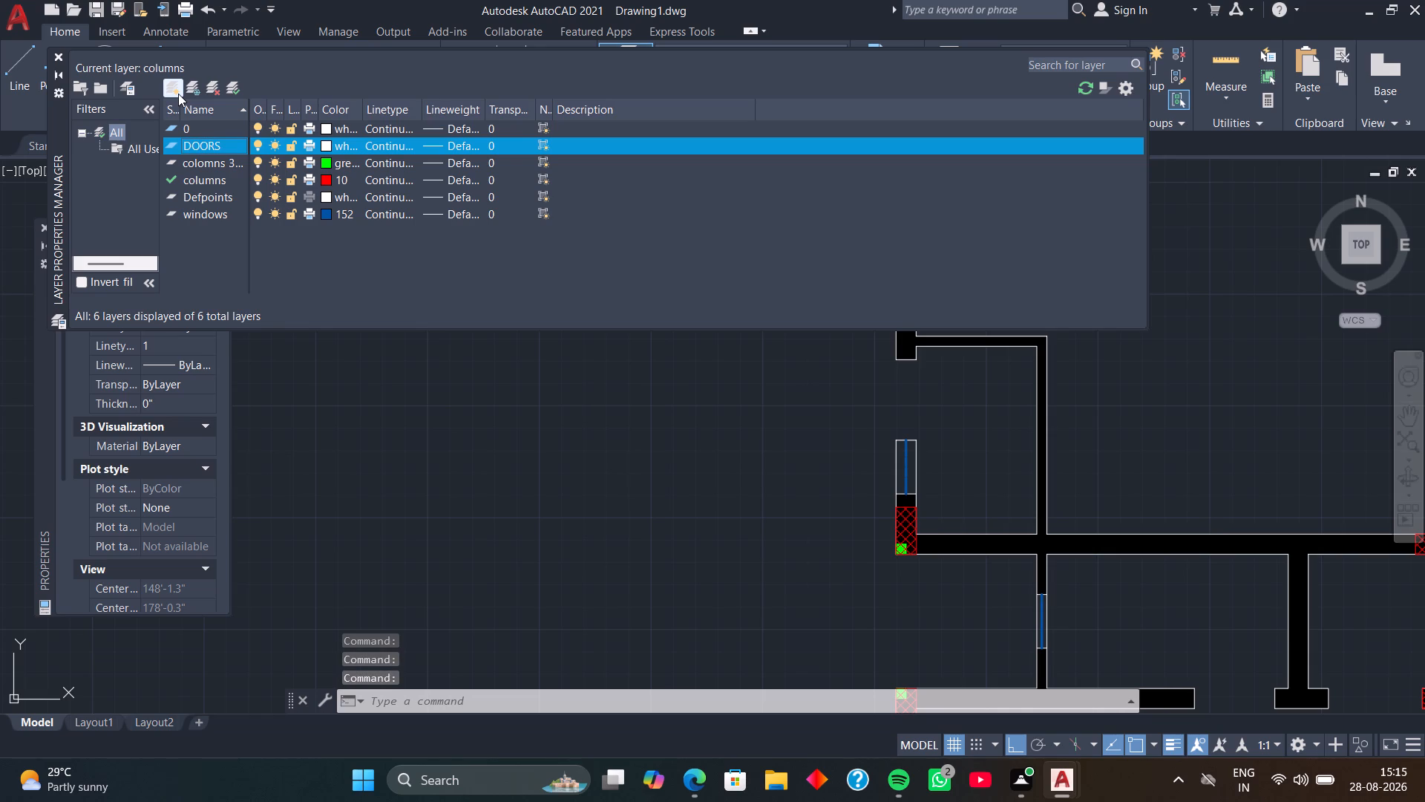
left_click(327, 145)
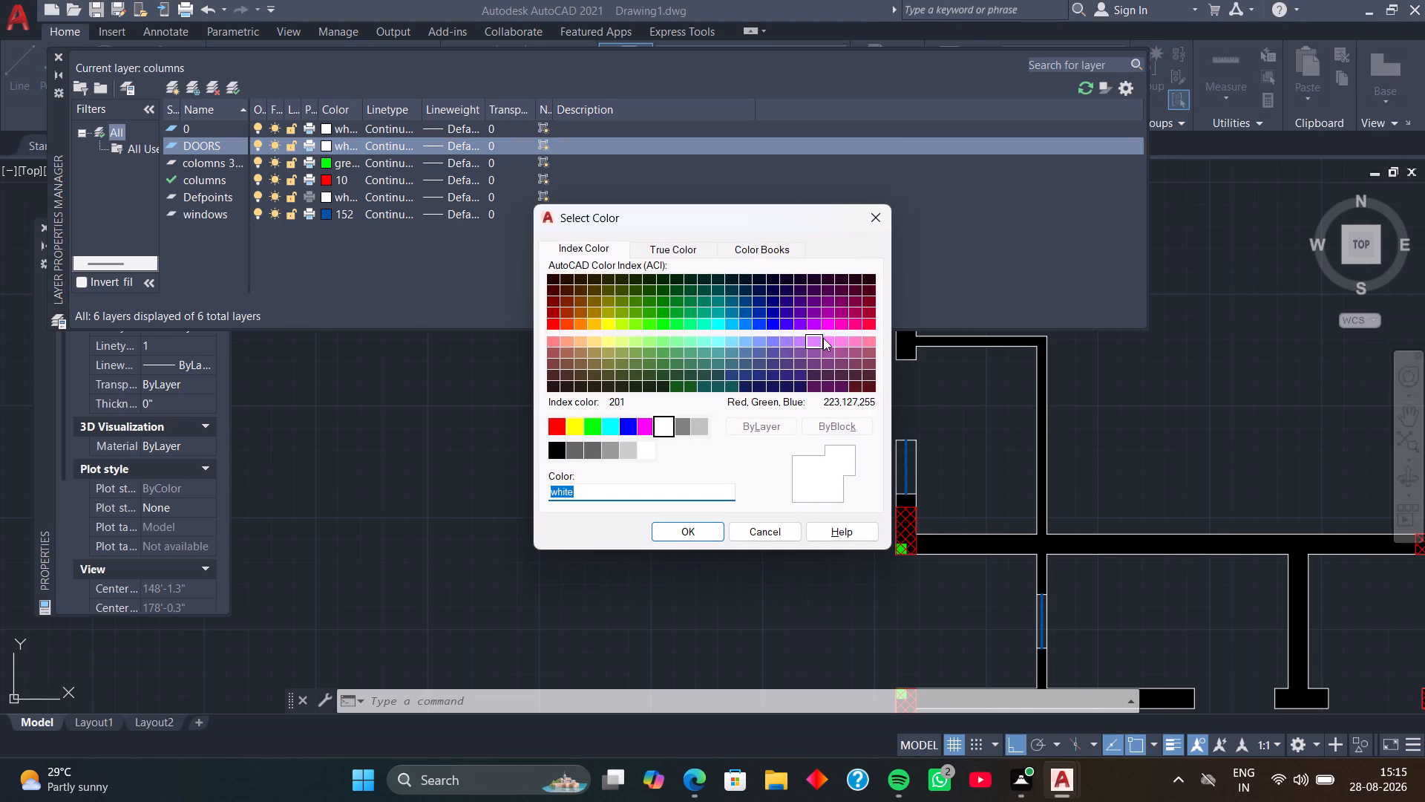
left_click(871, 327)
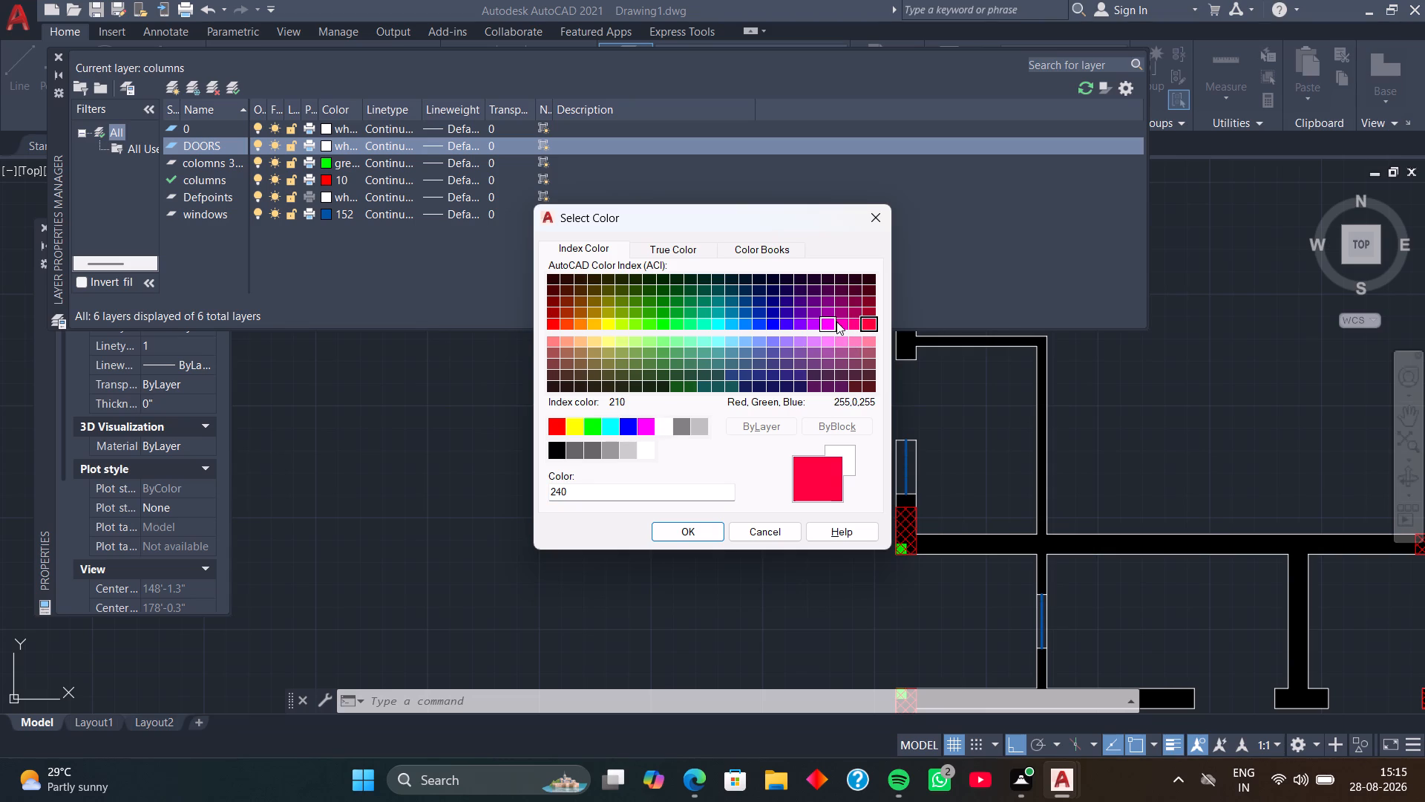
left_click(836, 322)
left_click(848, 324)
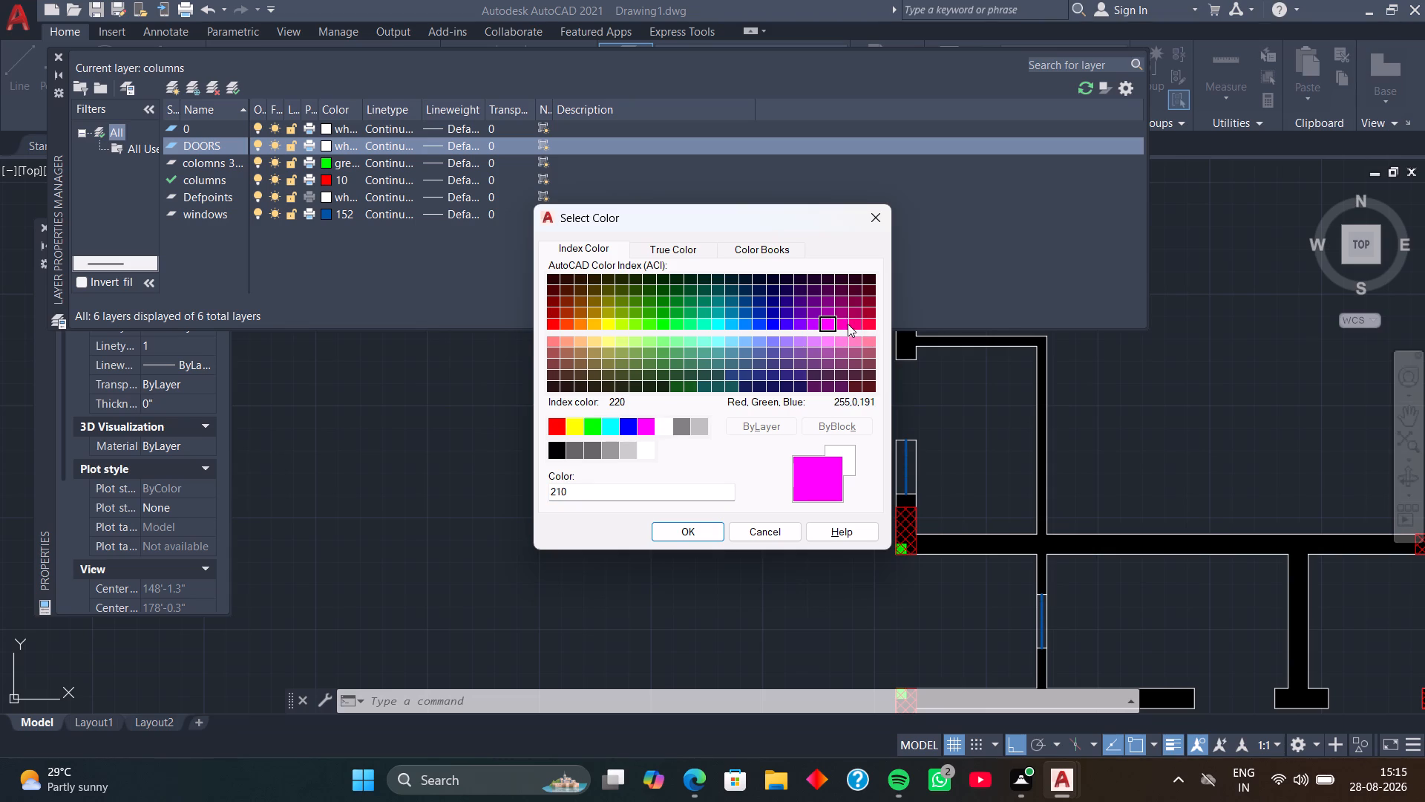
left_click(577, 325)
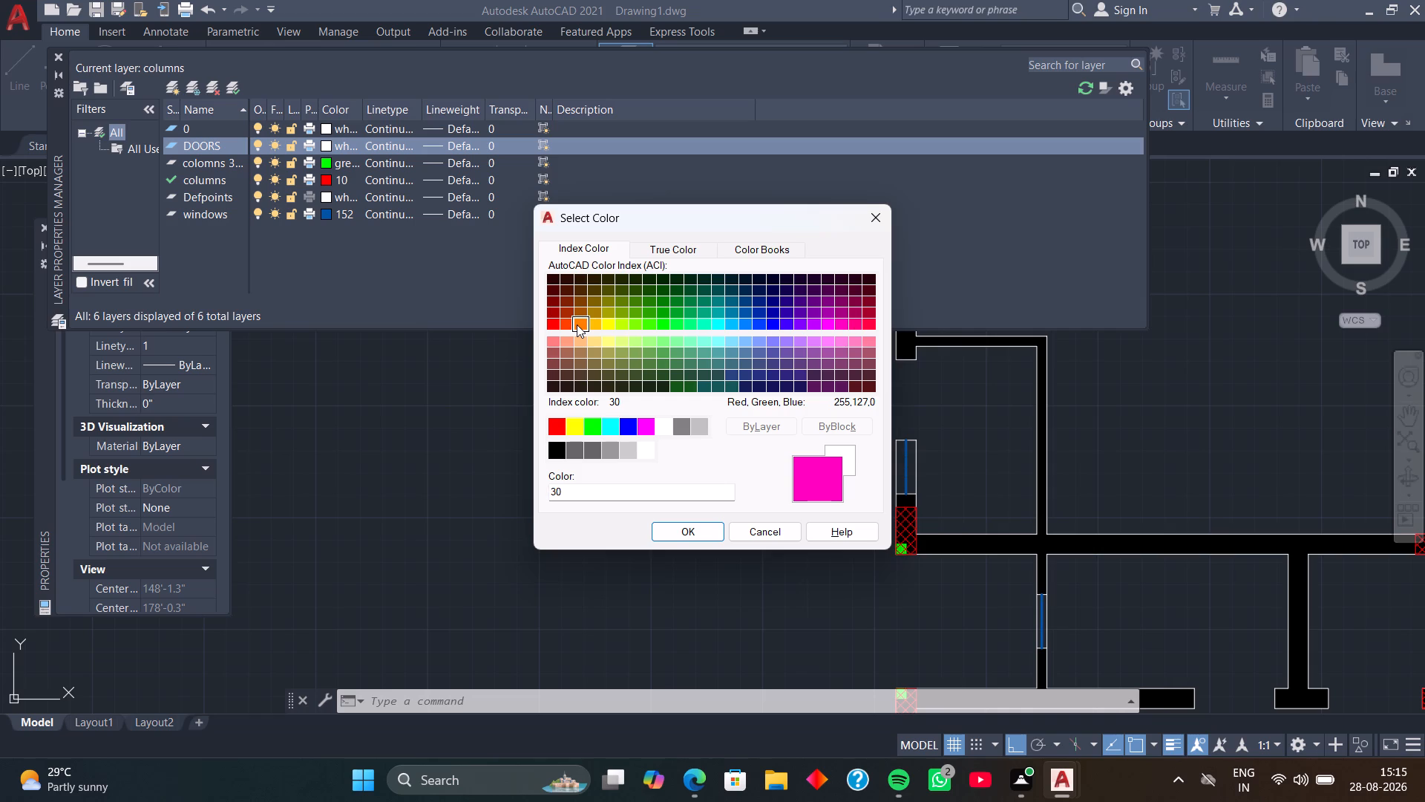
left_click(689, 529)
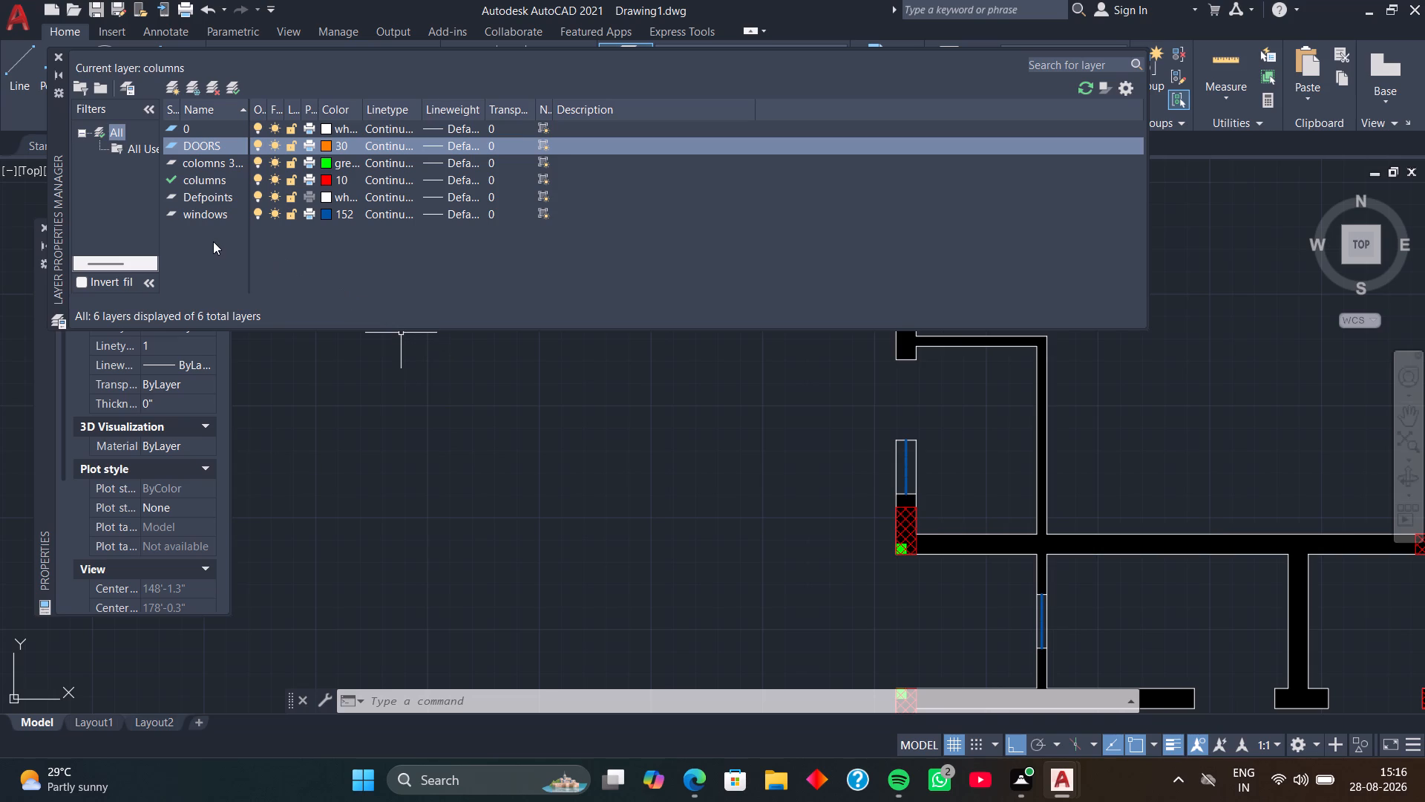
Create a new layer named DETAILING OF ROOMS and set its colour to blue.
left_click(172, 83)
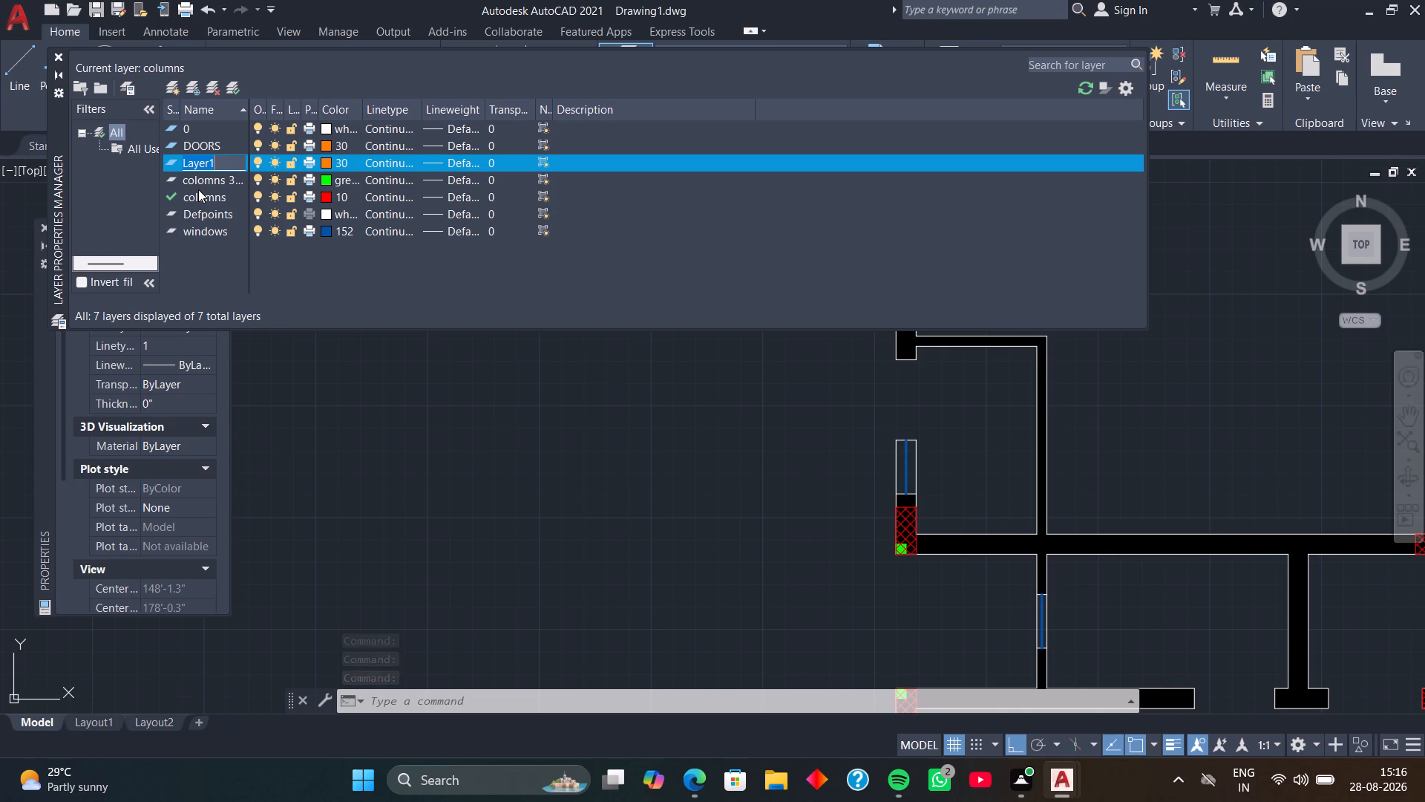
type("DETA")
key("i")
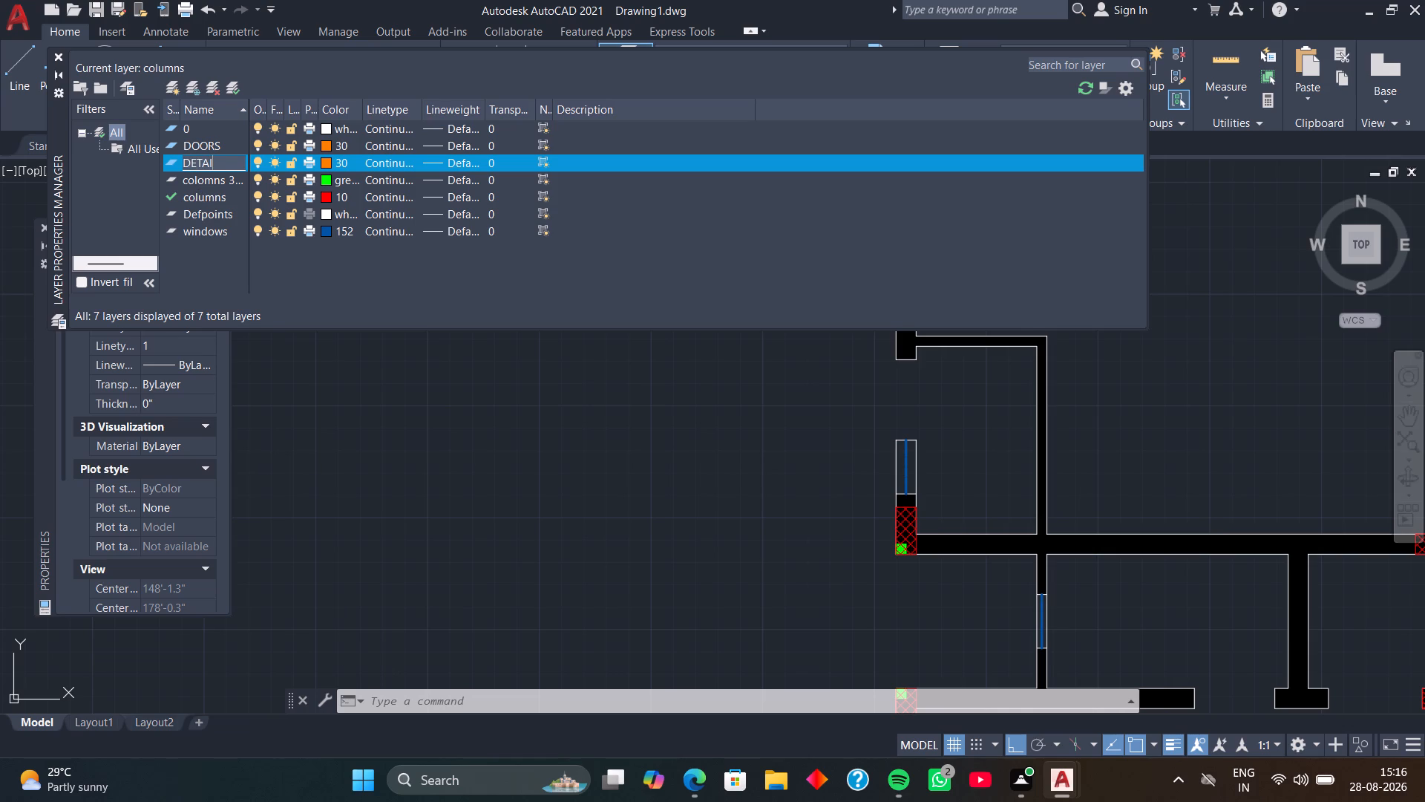
key("i")
key("BackSpace")
type("LING")
key("space")
type("OF")
key("space")
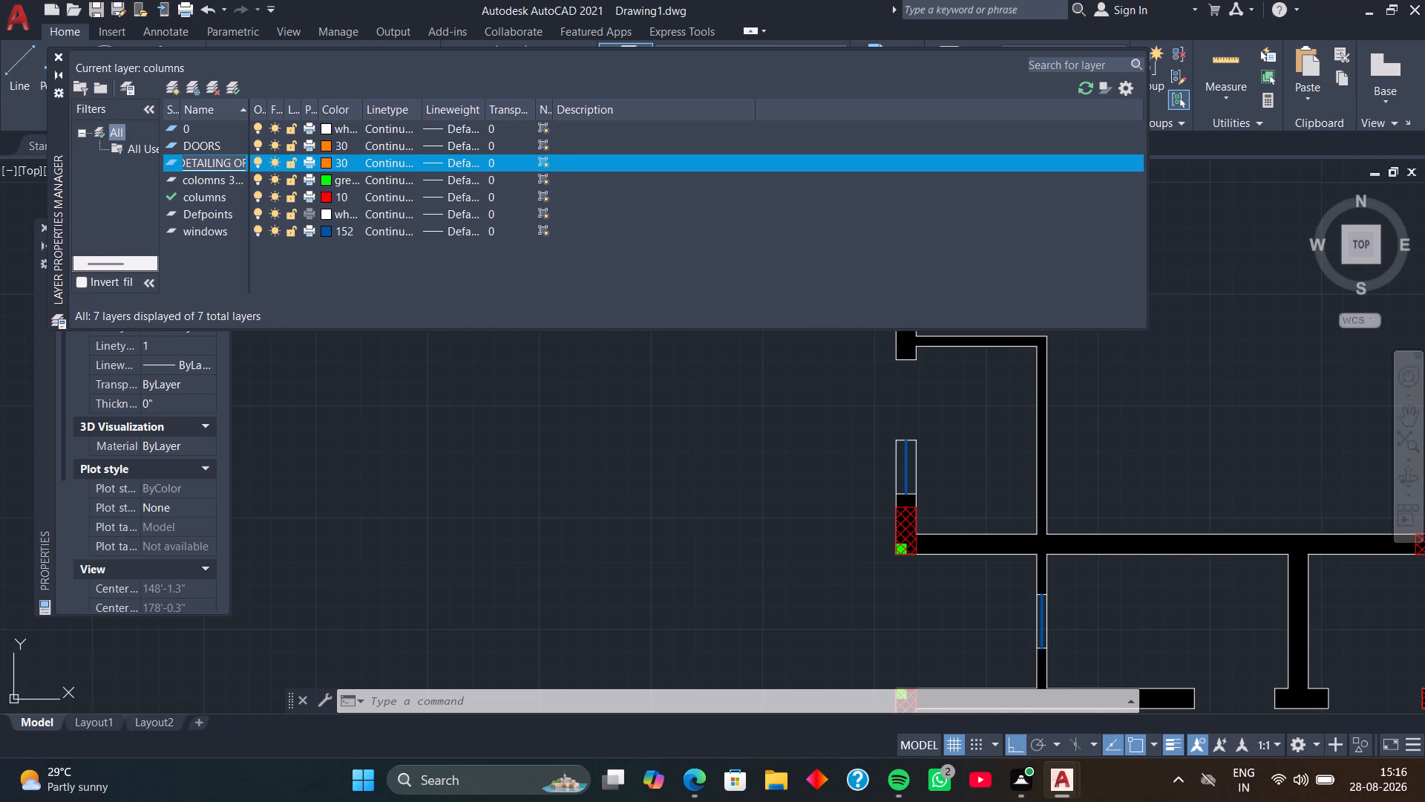
key("space")
key("r")
type("OOM")
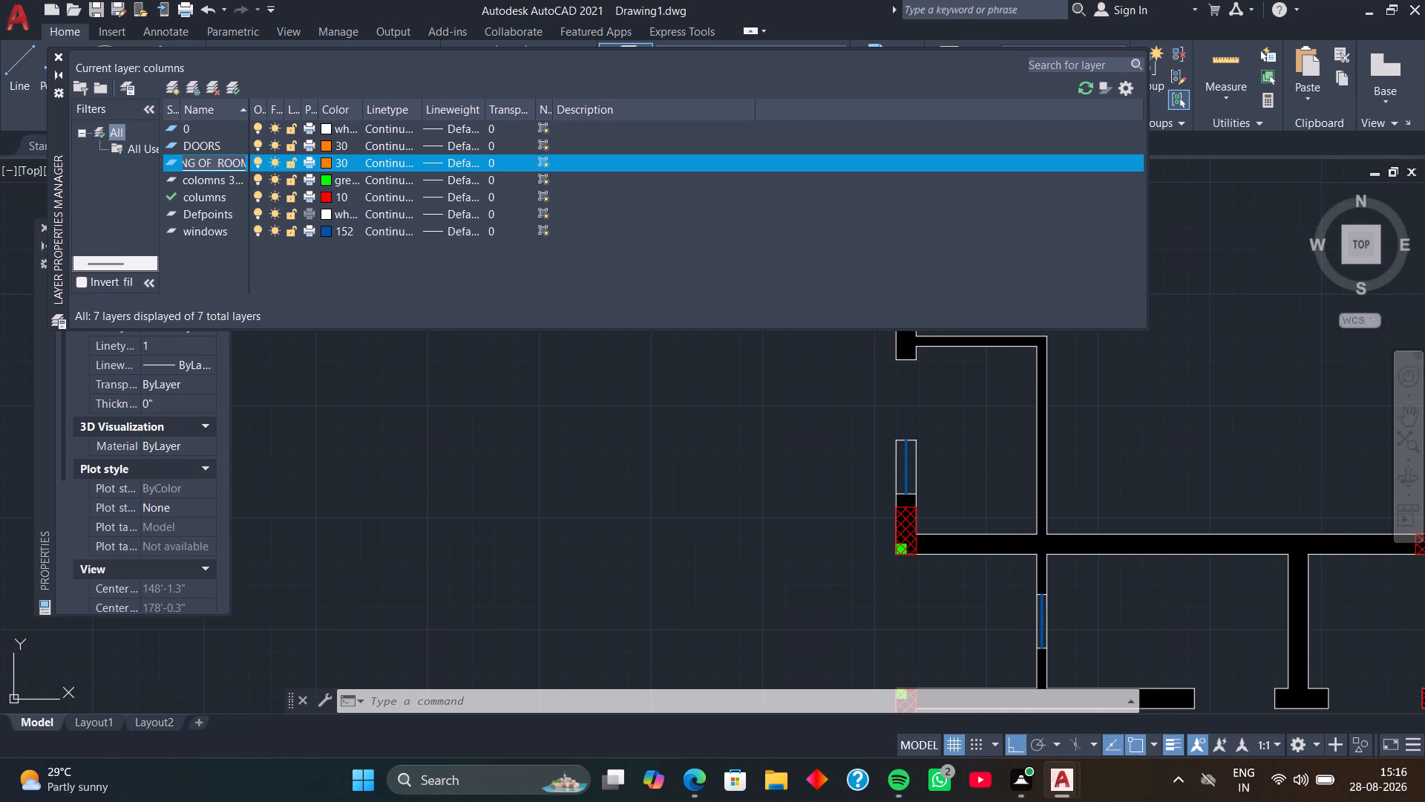
key("s")
key("Return")
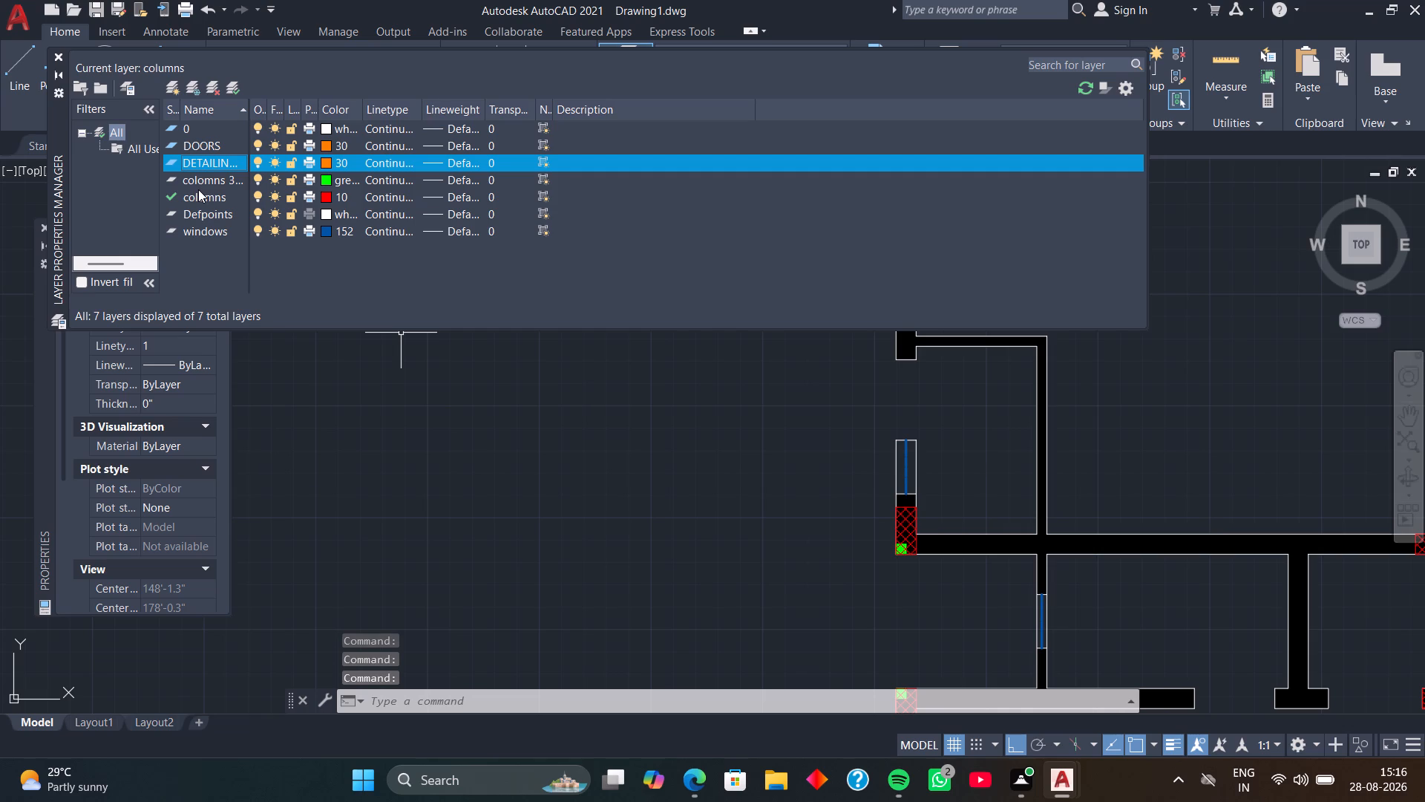
left_click(328, 162)
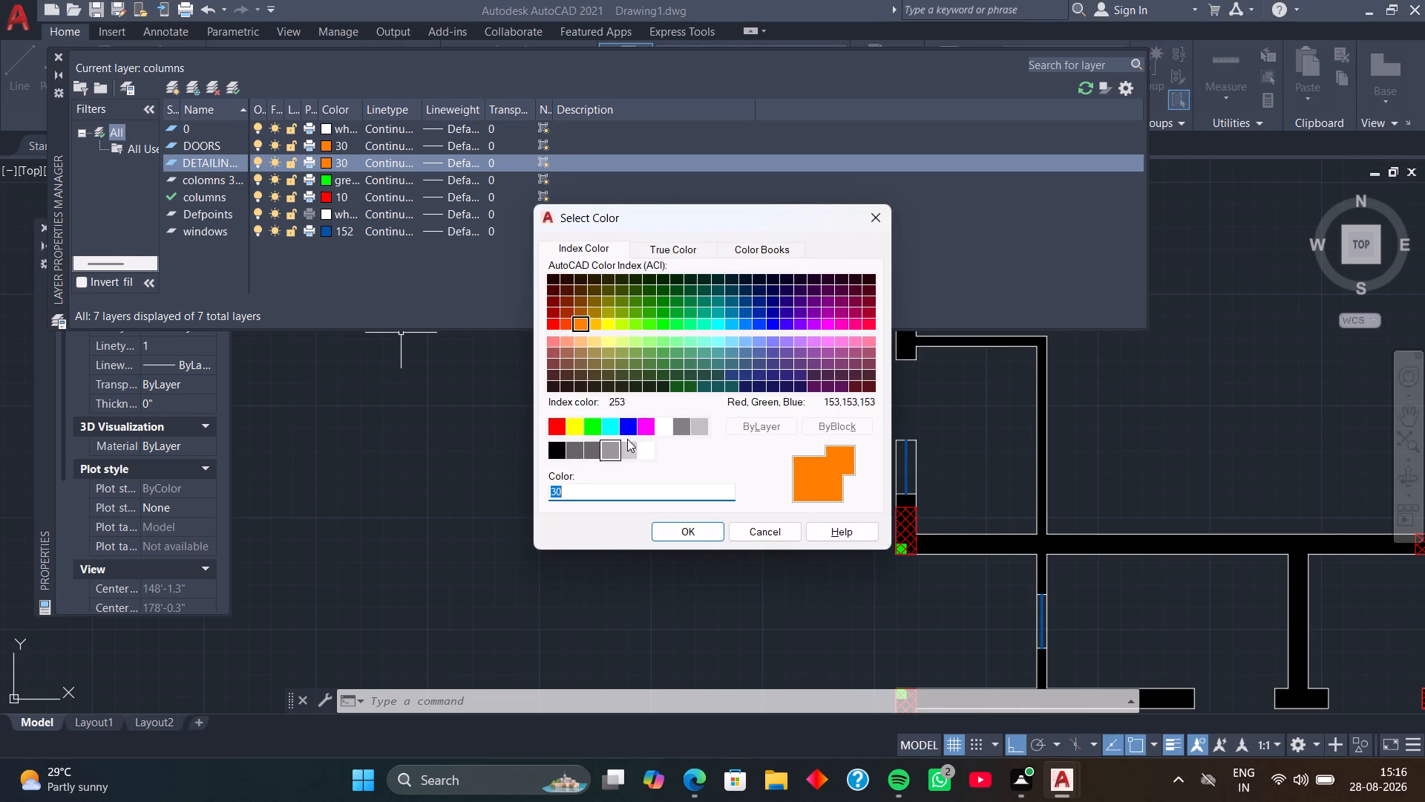
left_click(630, 429)
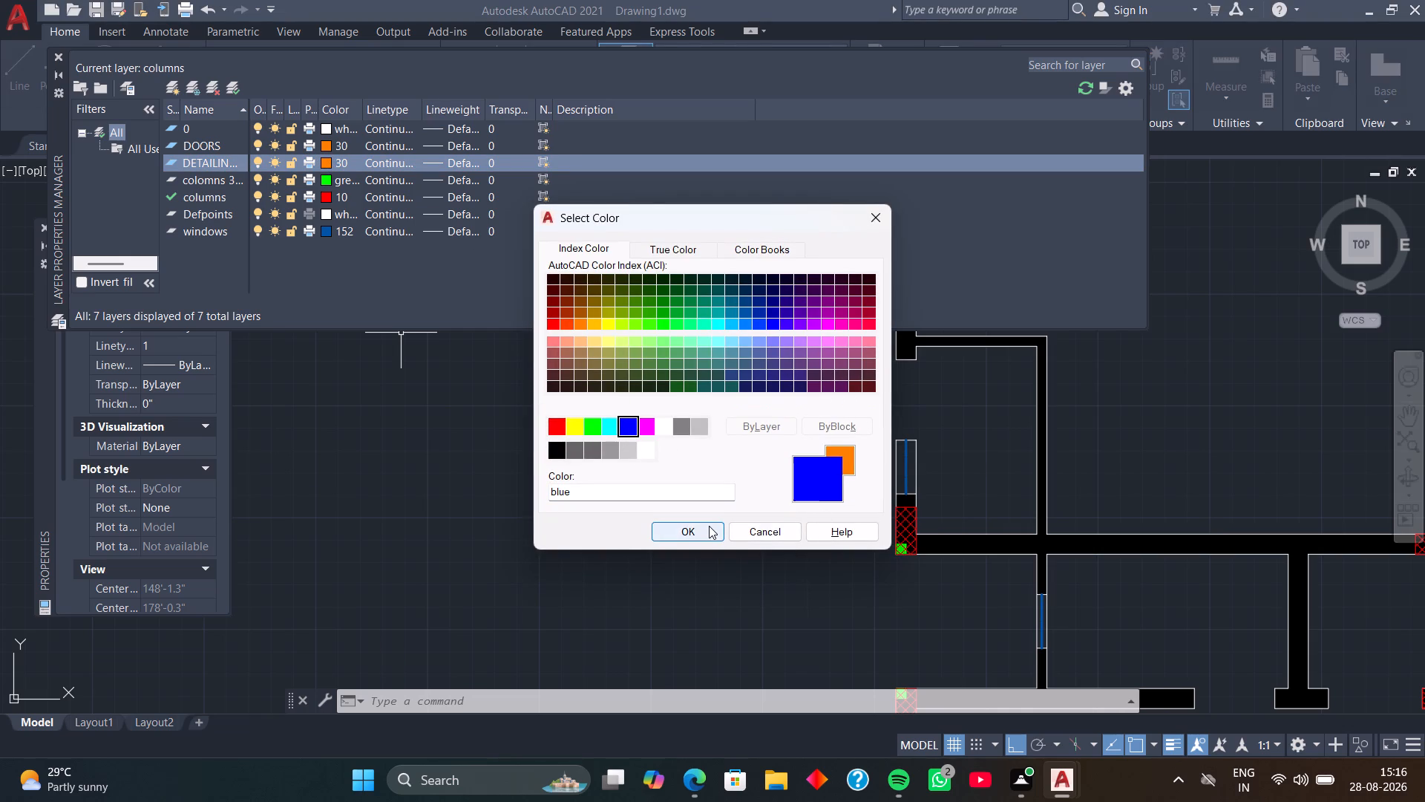
left_click(709, 526)
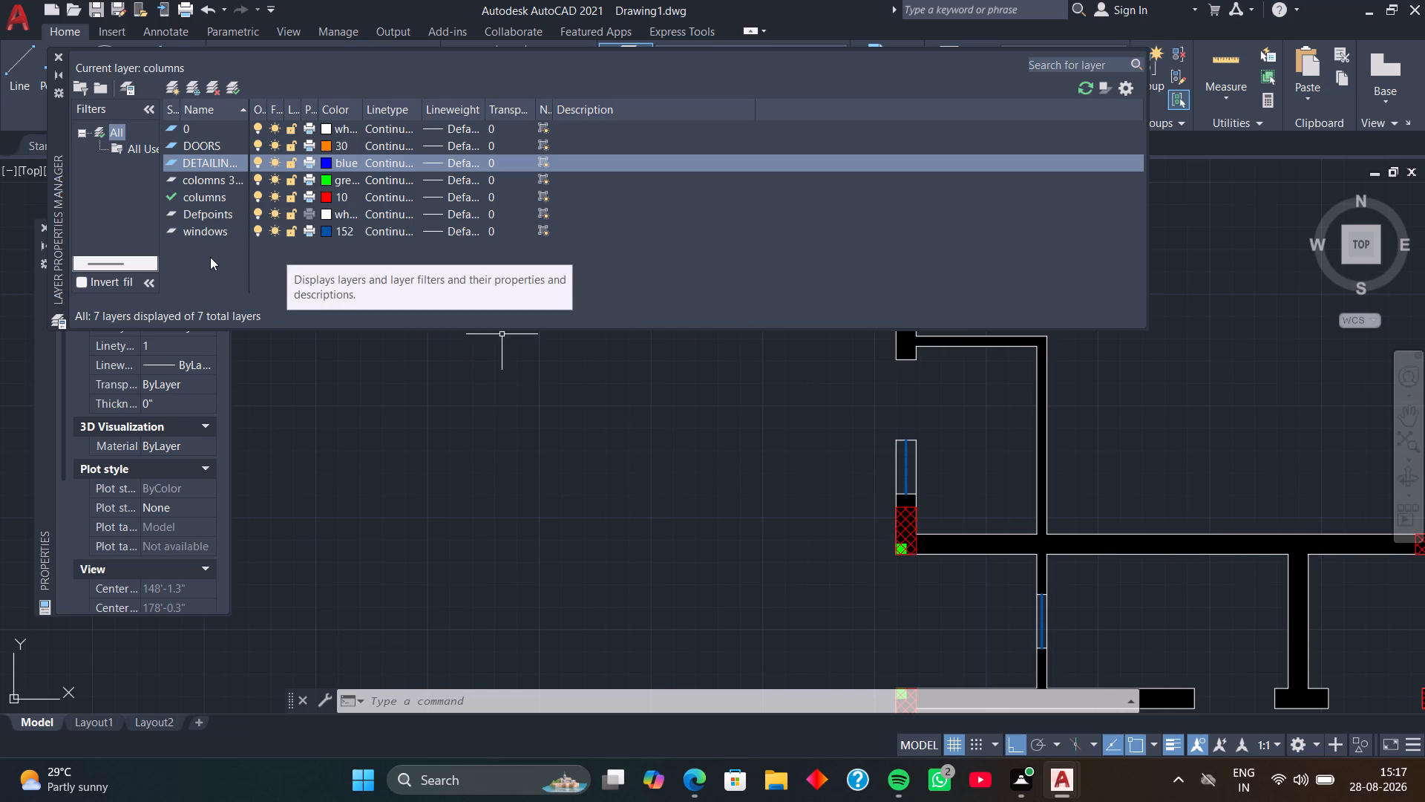
key("Return")
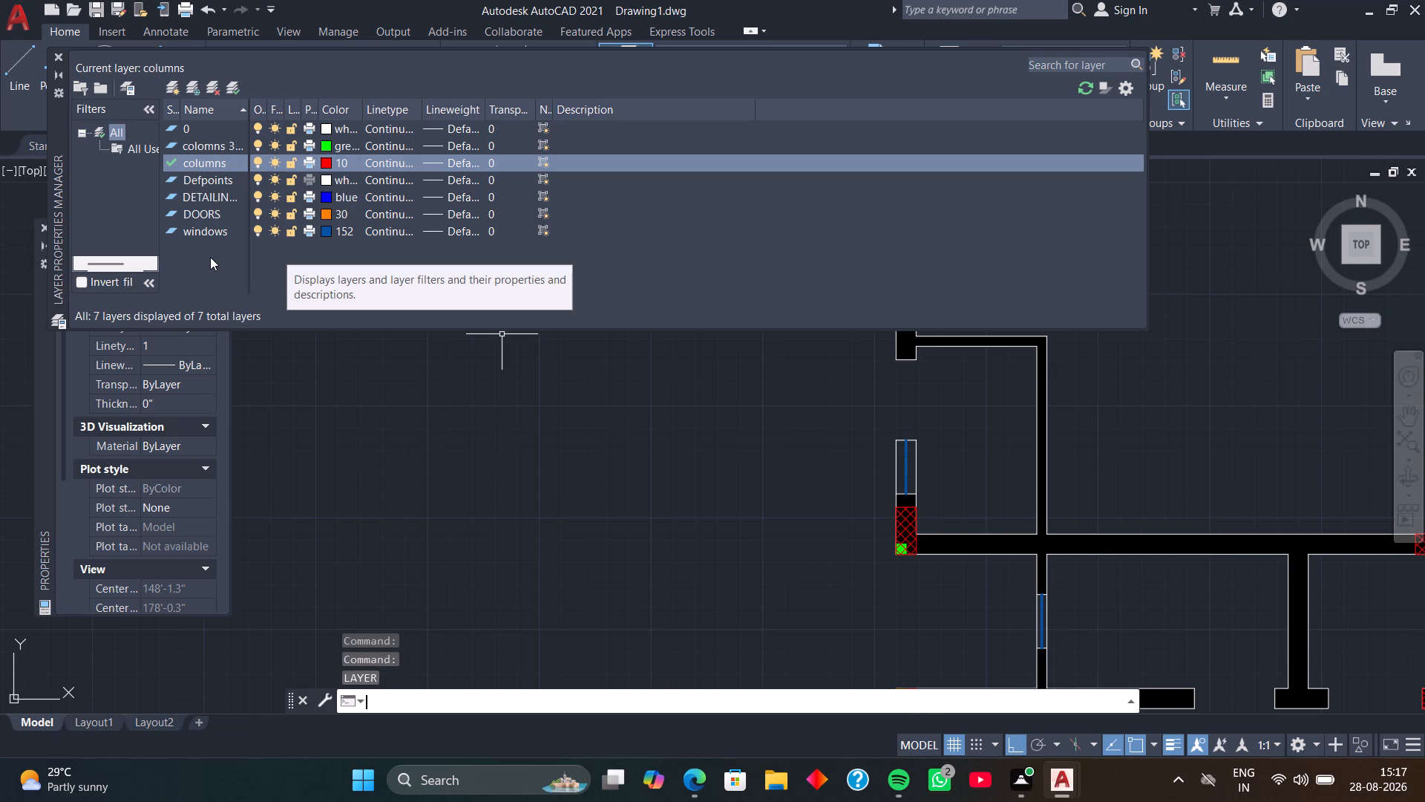
key("Return")
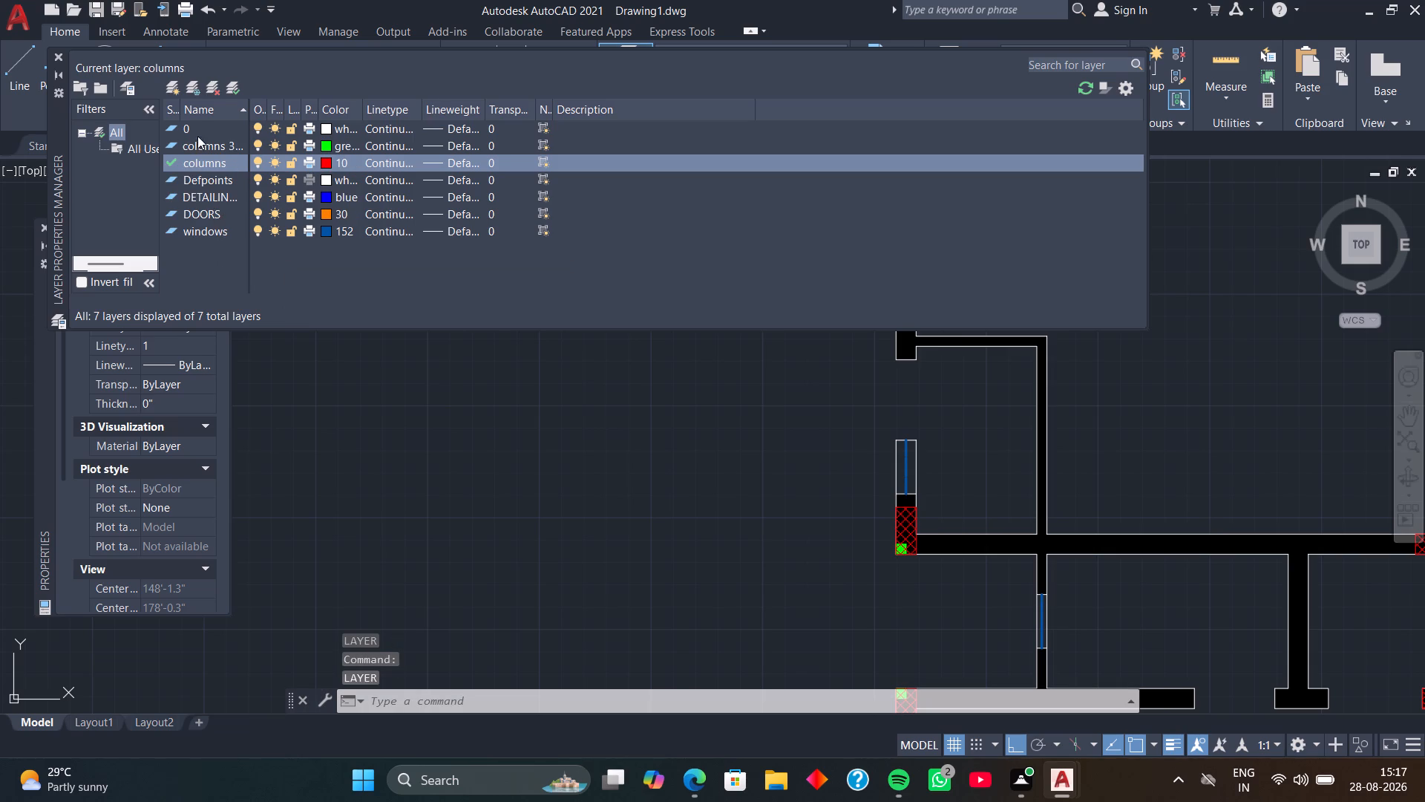
Create a new layer named WALL DIMENSIONS with the red colour, index 10.
left_click(178, 90)
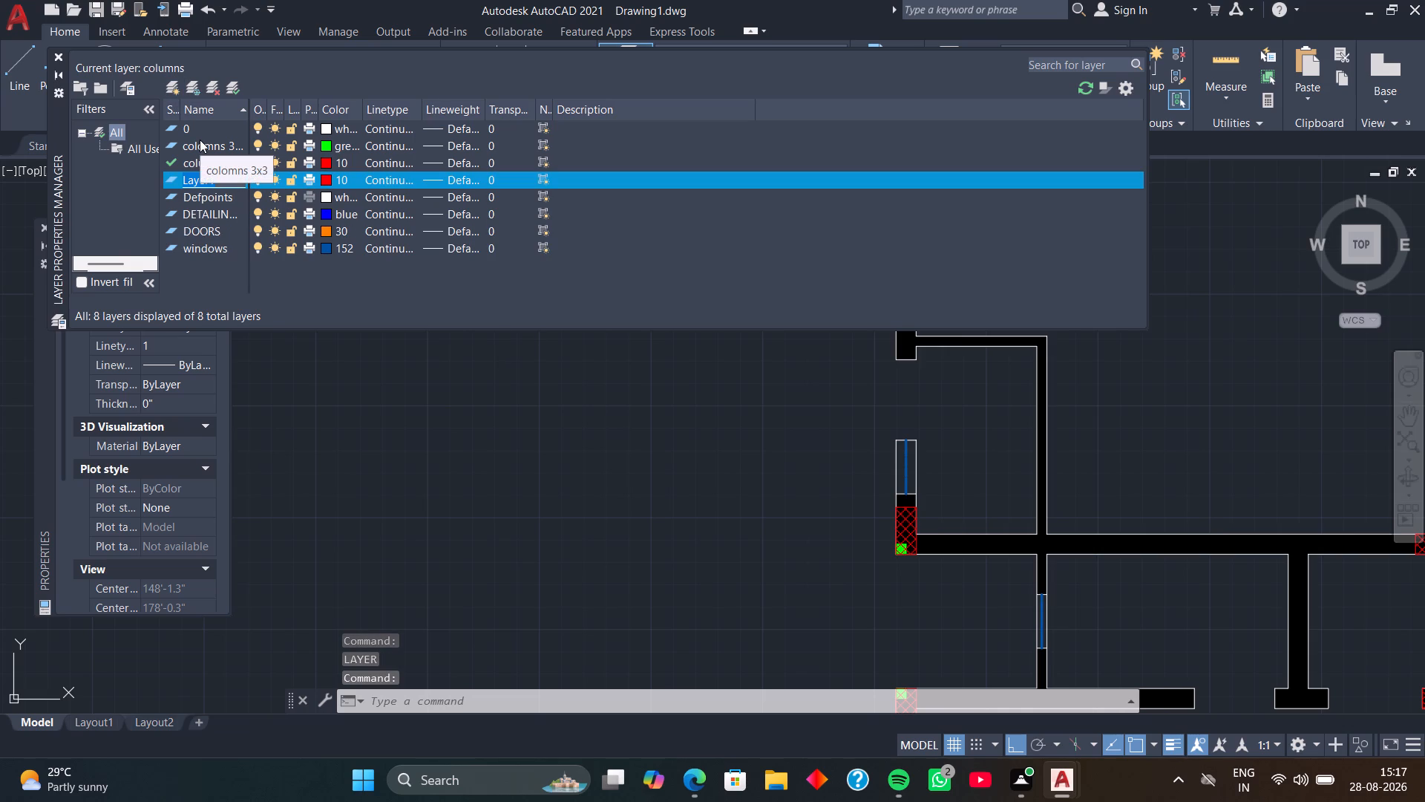
type("WA")
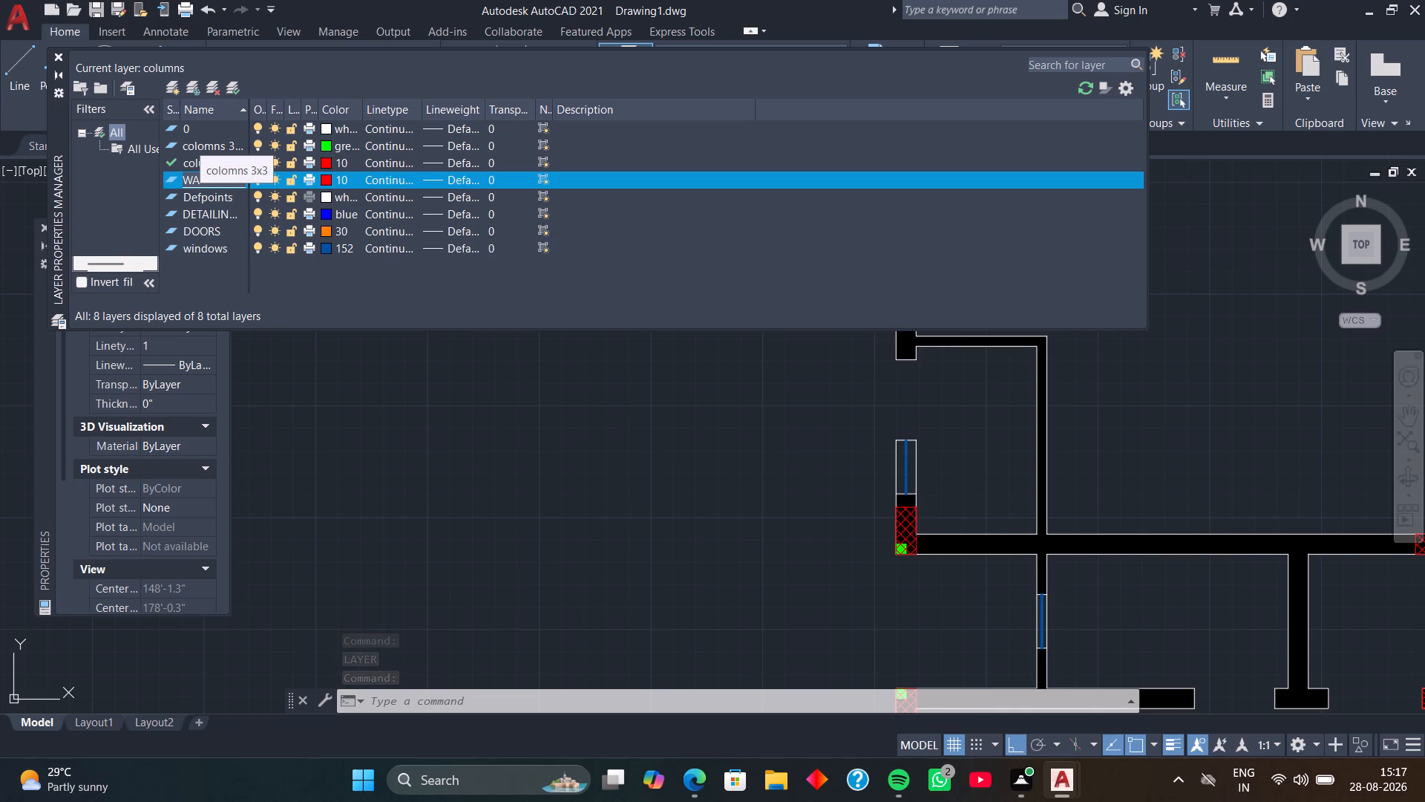
type("LL")
key("space")
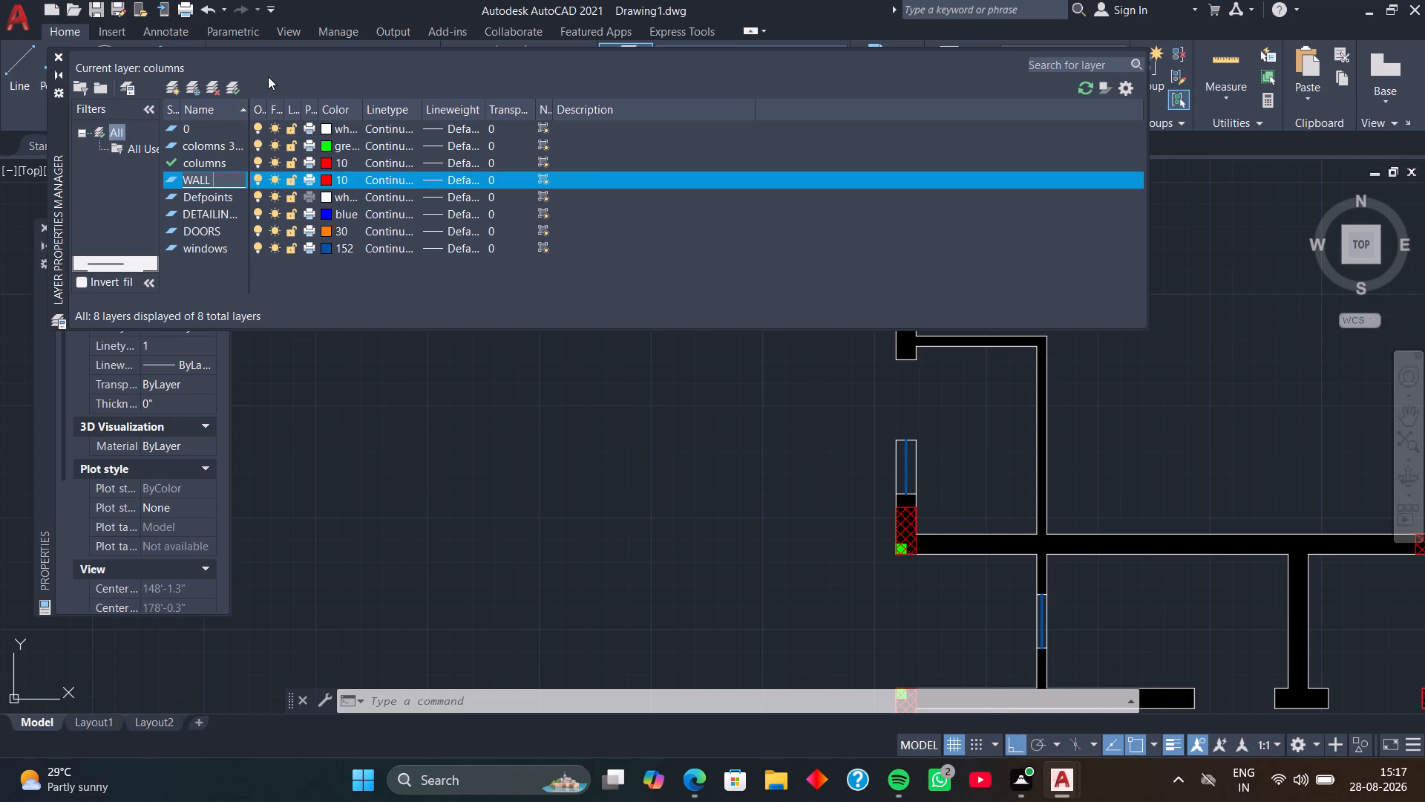
type("DIM")
type("ENS")
type("IONS")
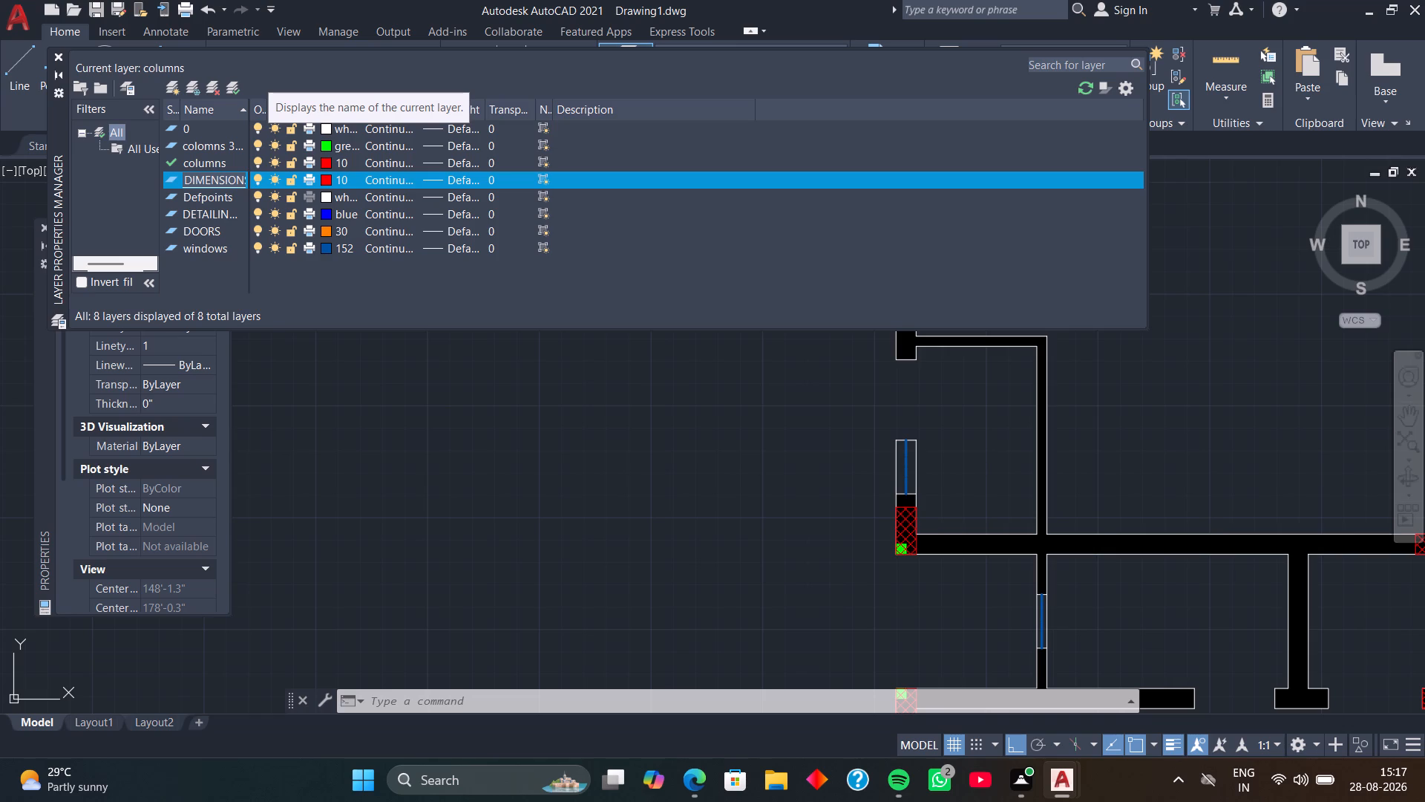
left_click(327, 179)
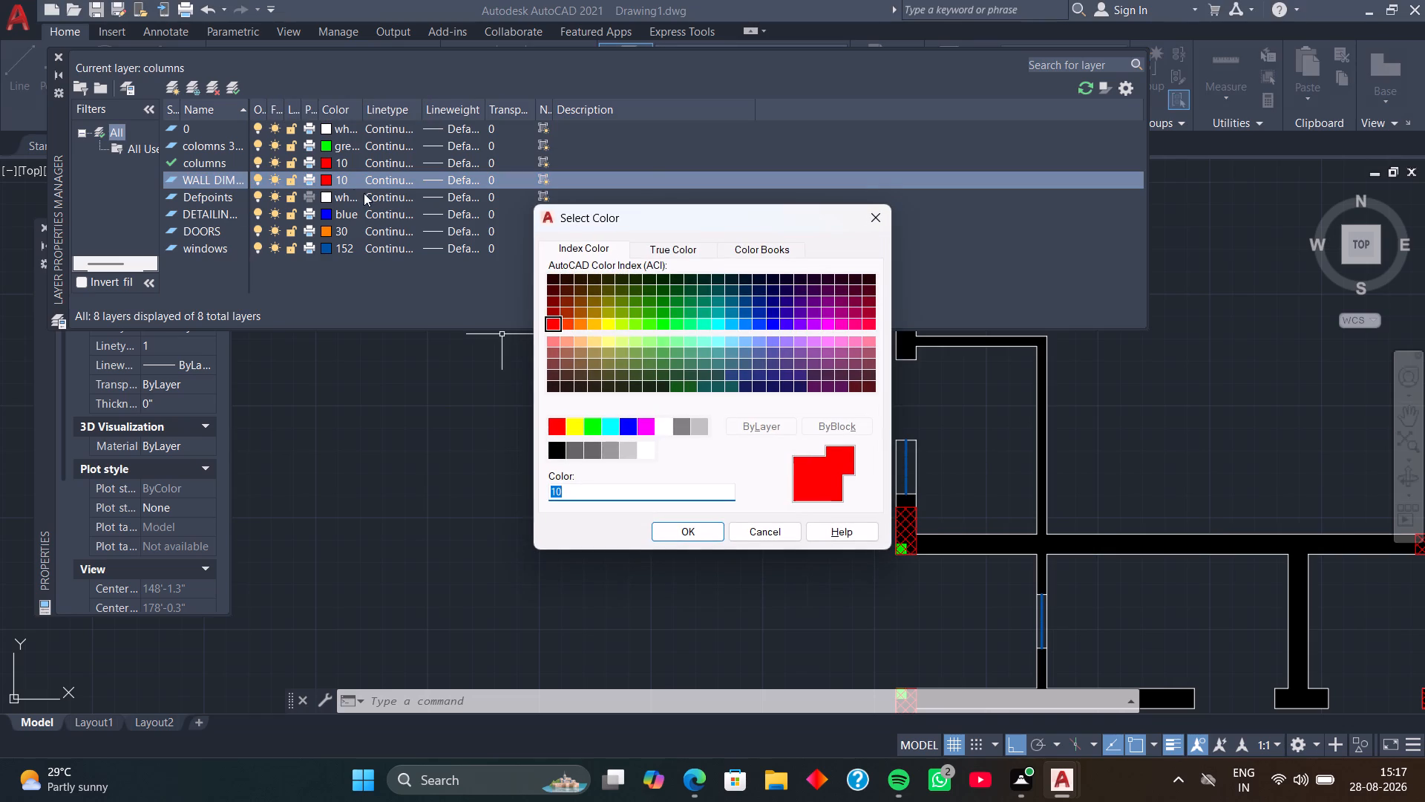
scroll(557, 326, "up", 4)
left_click(555, 327)
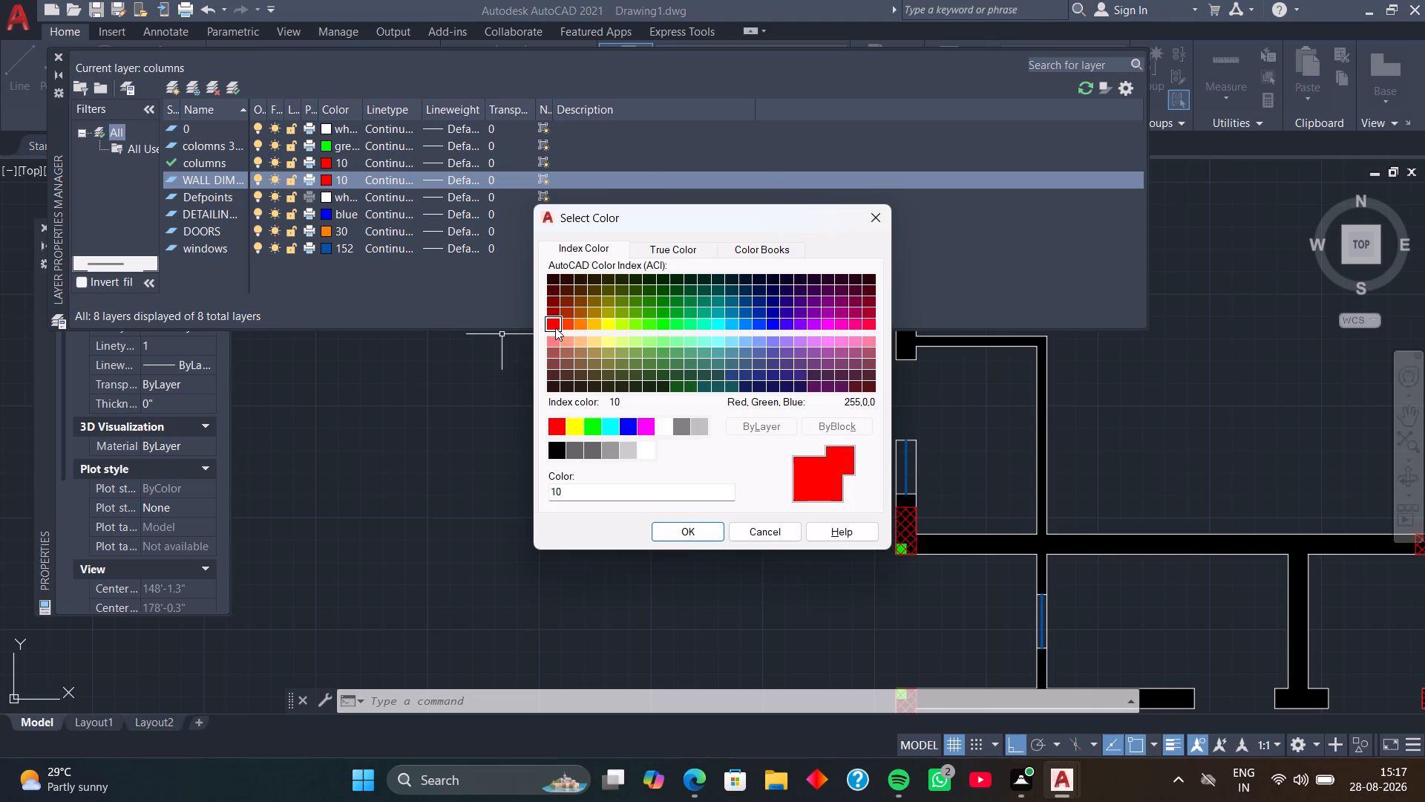
left_click(689, 536)
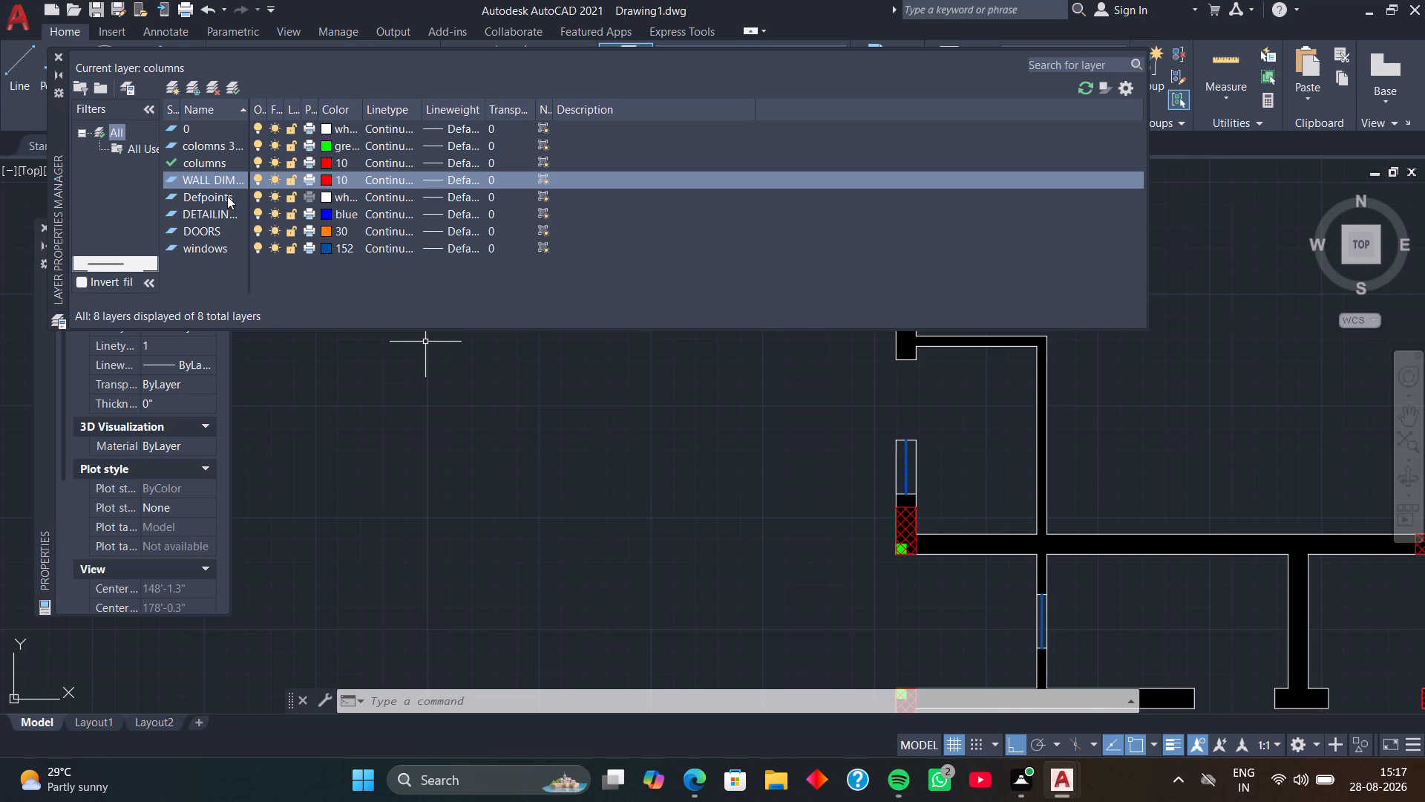
Make the DOORS layer current and close the layer manager.
double_click(217, 233)
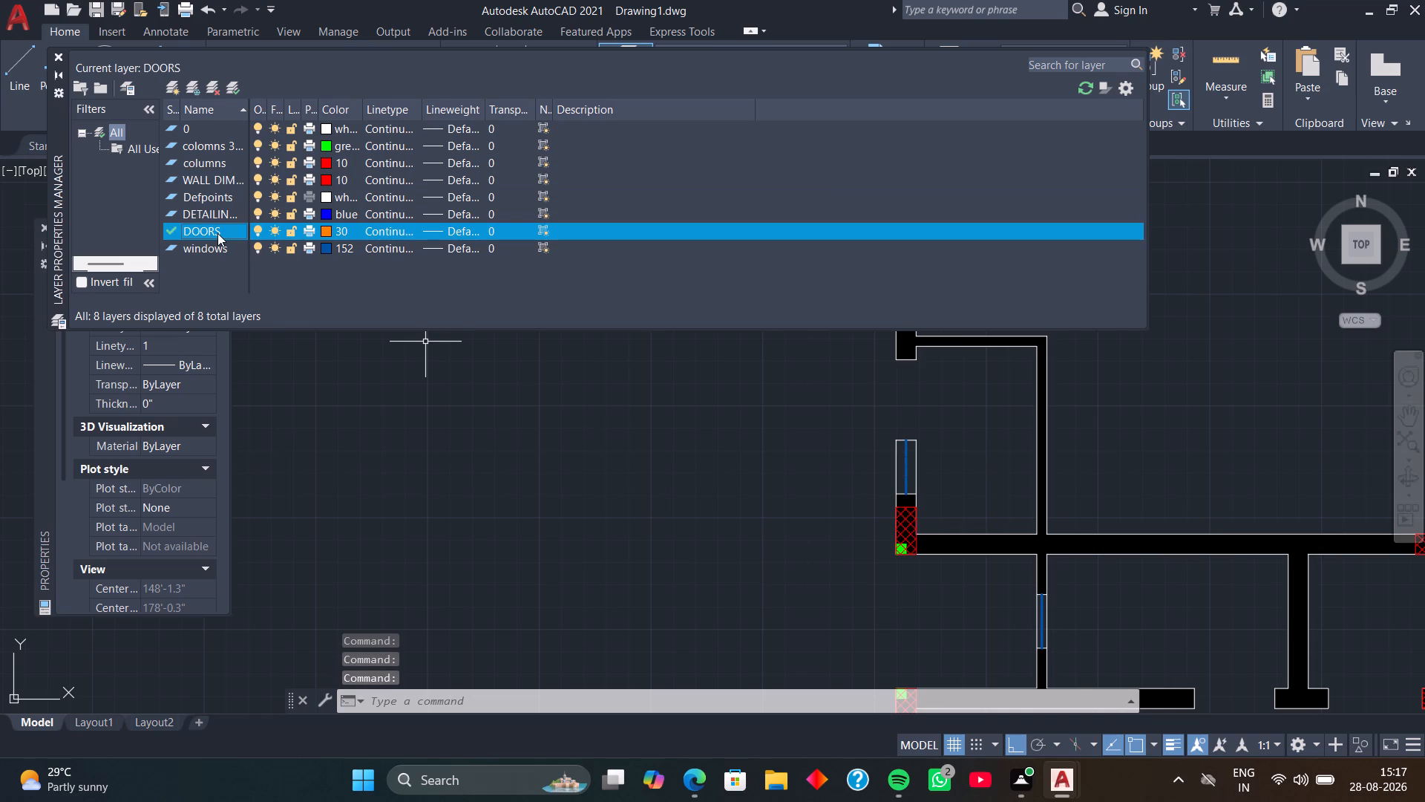
left_click(53, 54)
Place a Door - Imperial block from the Architectural tool palette in the empty space outside the plan's left wall.
scroll(808, 437, "down", 1)
middle_click_drag(806, 431, 676, 425)
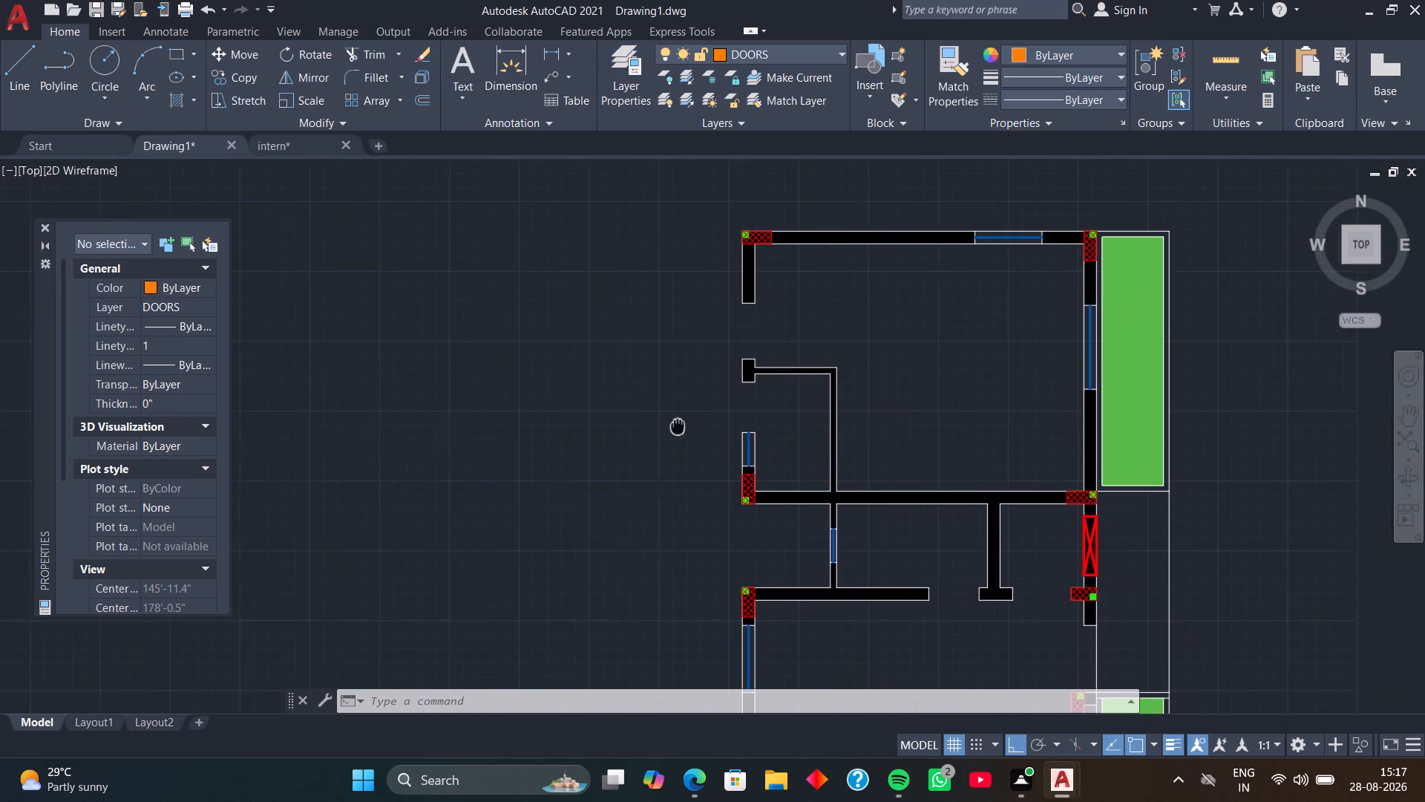
middle_click_drag(676, 425, 675, 425)
key("t")
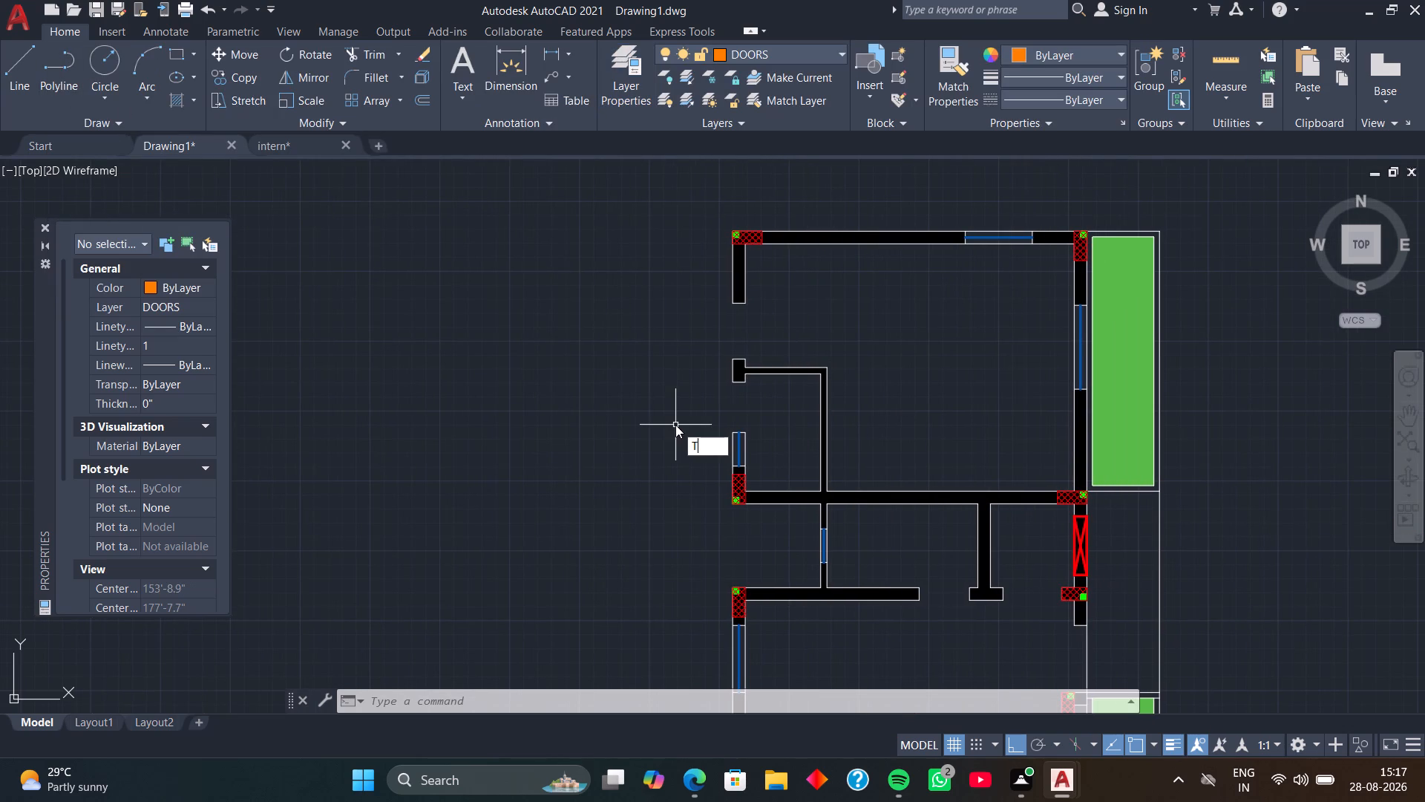
type("P")
key("space")
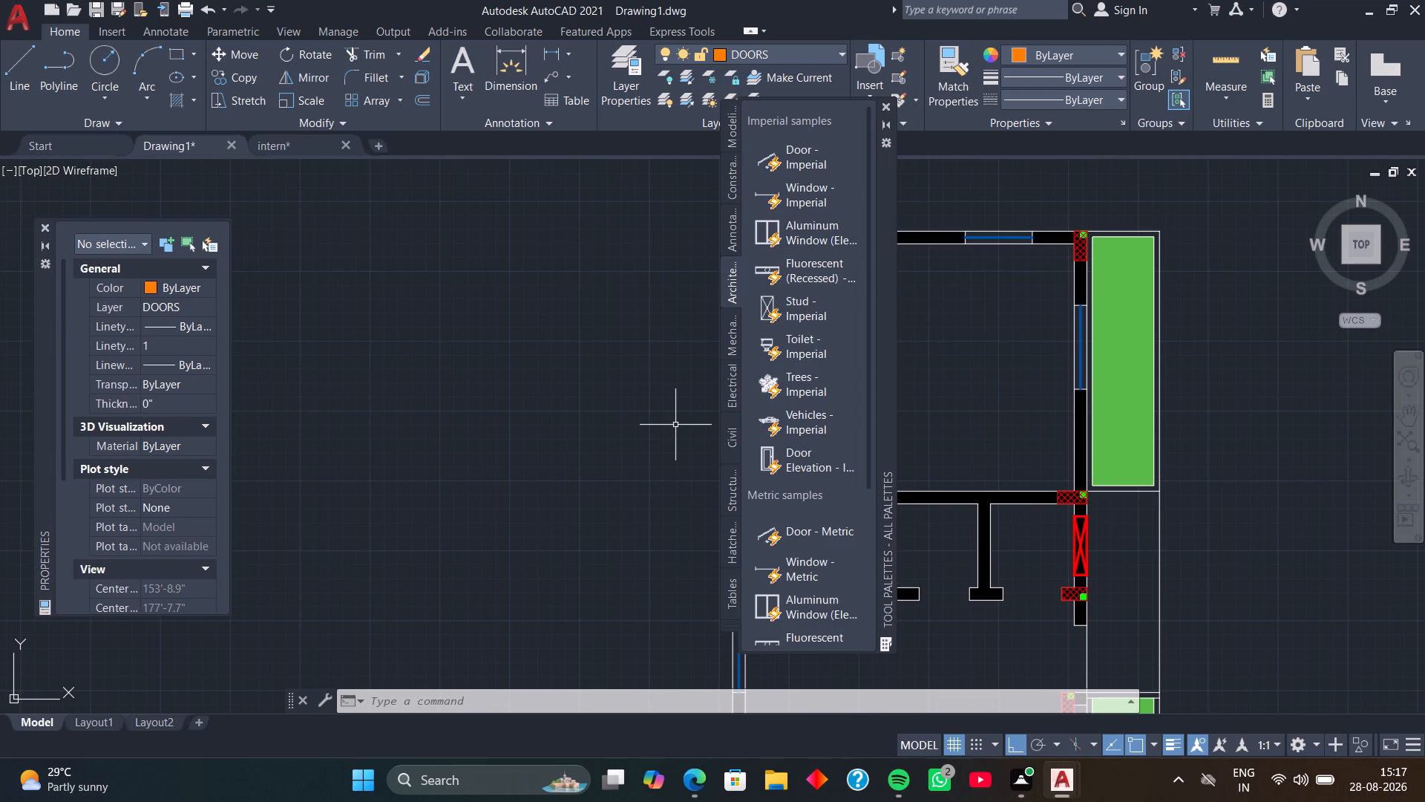
left_click_drag(806, 157, 512, 314)
scroll(506, 335, "up", 2)
left_click(887, 107)
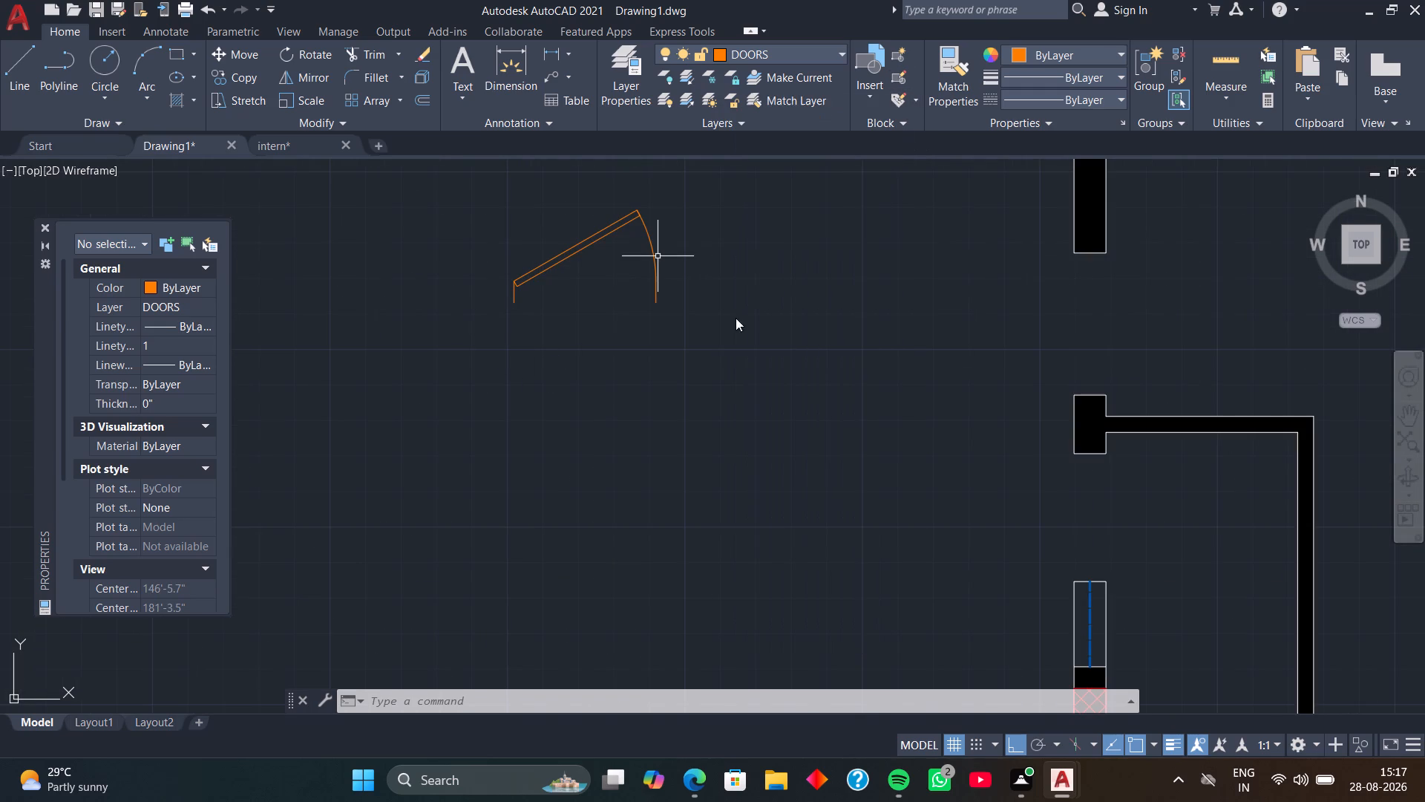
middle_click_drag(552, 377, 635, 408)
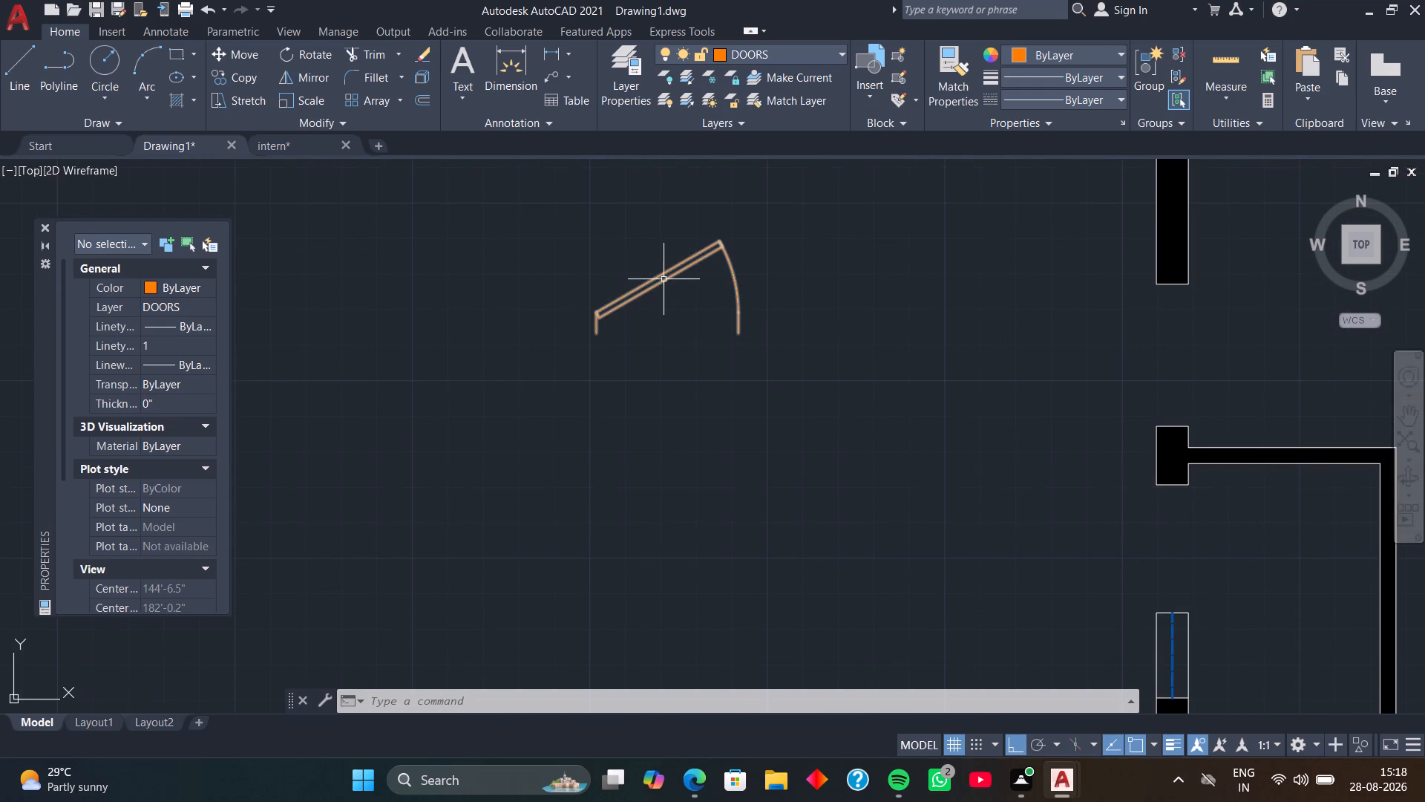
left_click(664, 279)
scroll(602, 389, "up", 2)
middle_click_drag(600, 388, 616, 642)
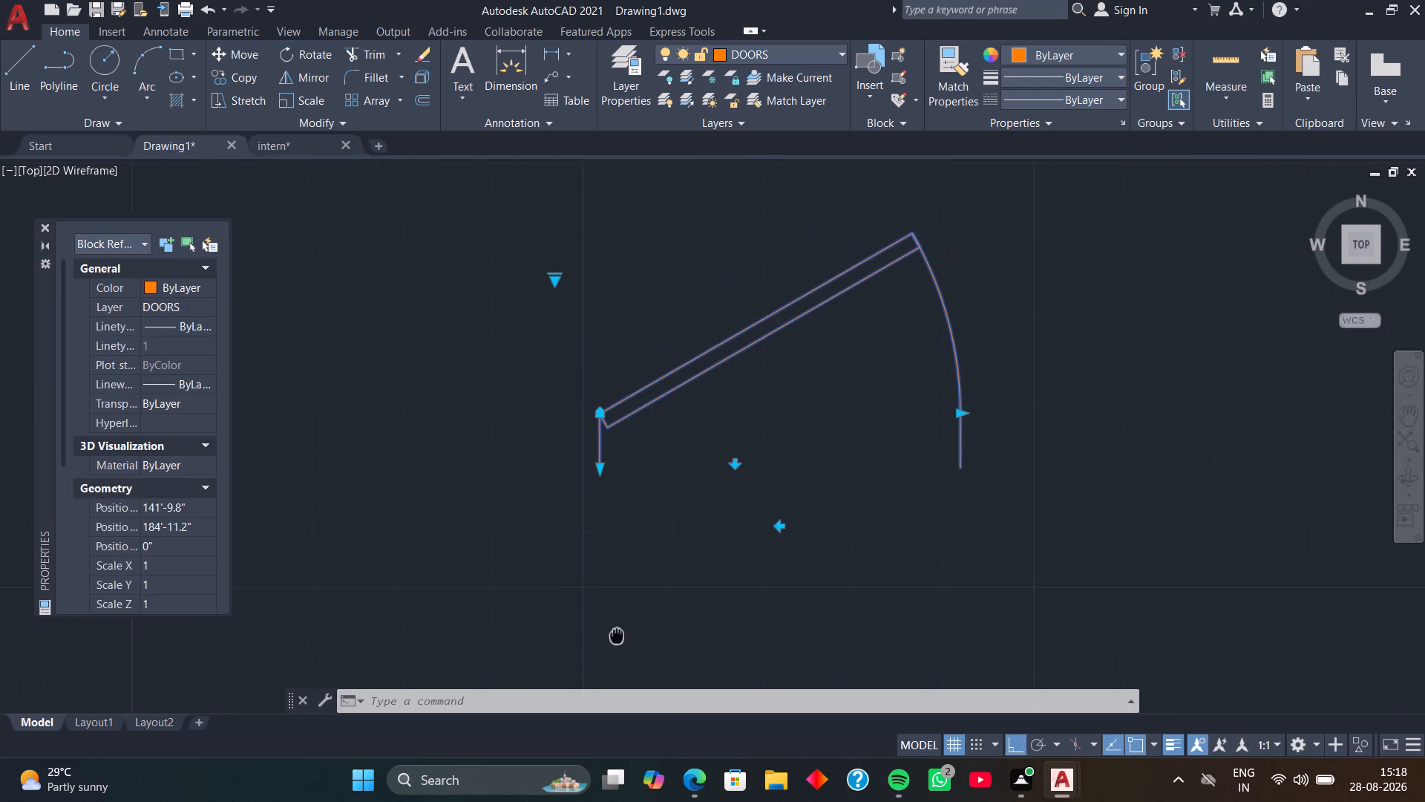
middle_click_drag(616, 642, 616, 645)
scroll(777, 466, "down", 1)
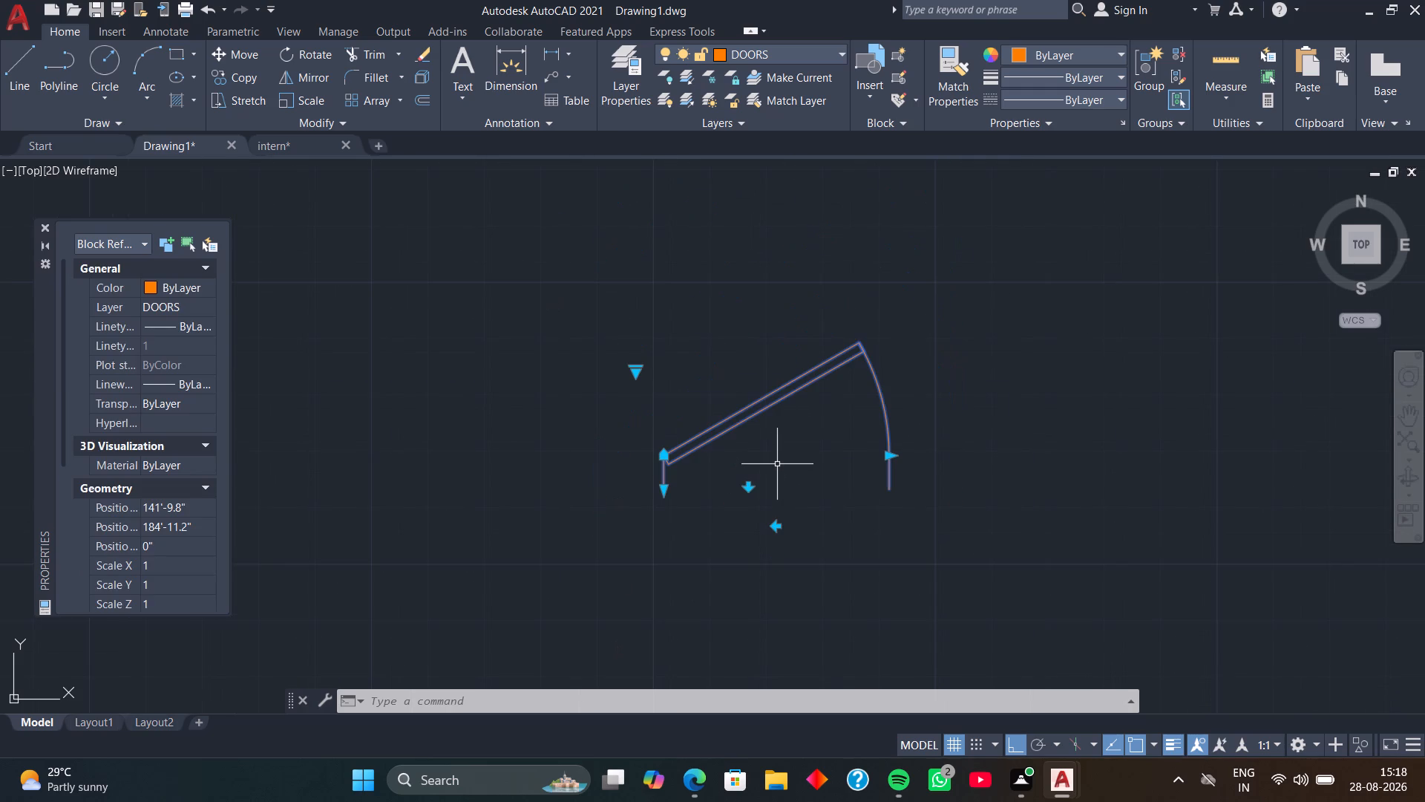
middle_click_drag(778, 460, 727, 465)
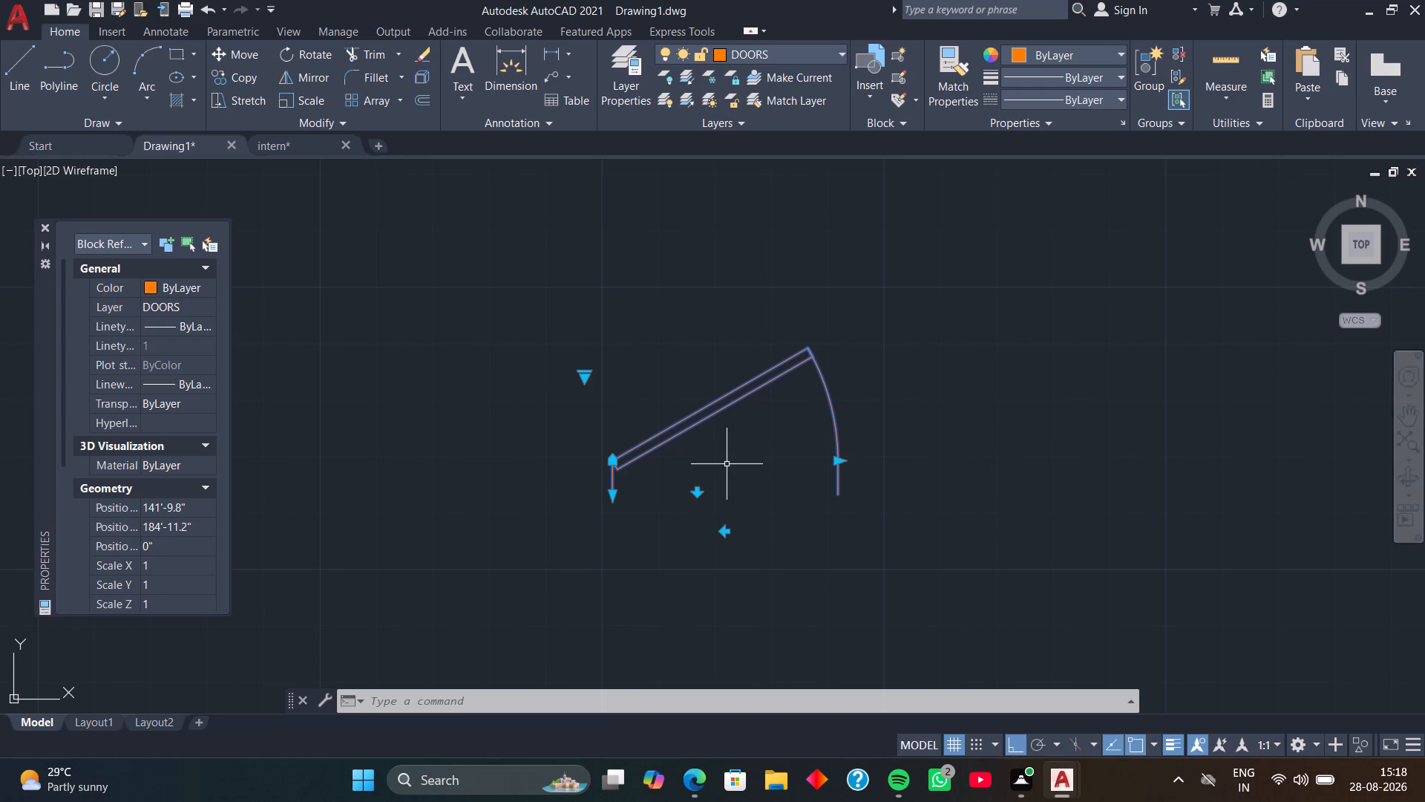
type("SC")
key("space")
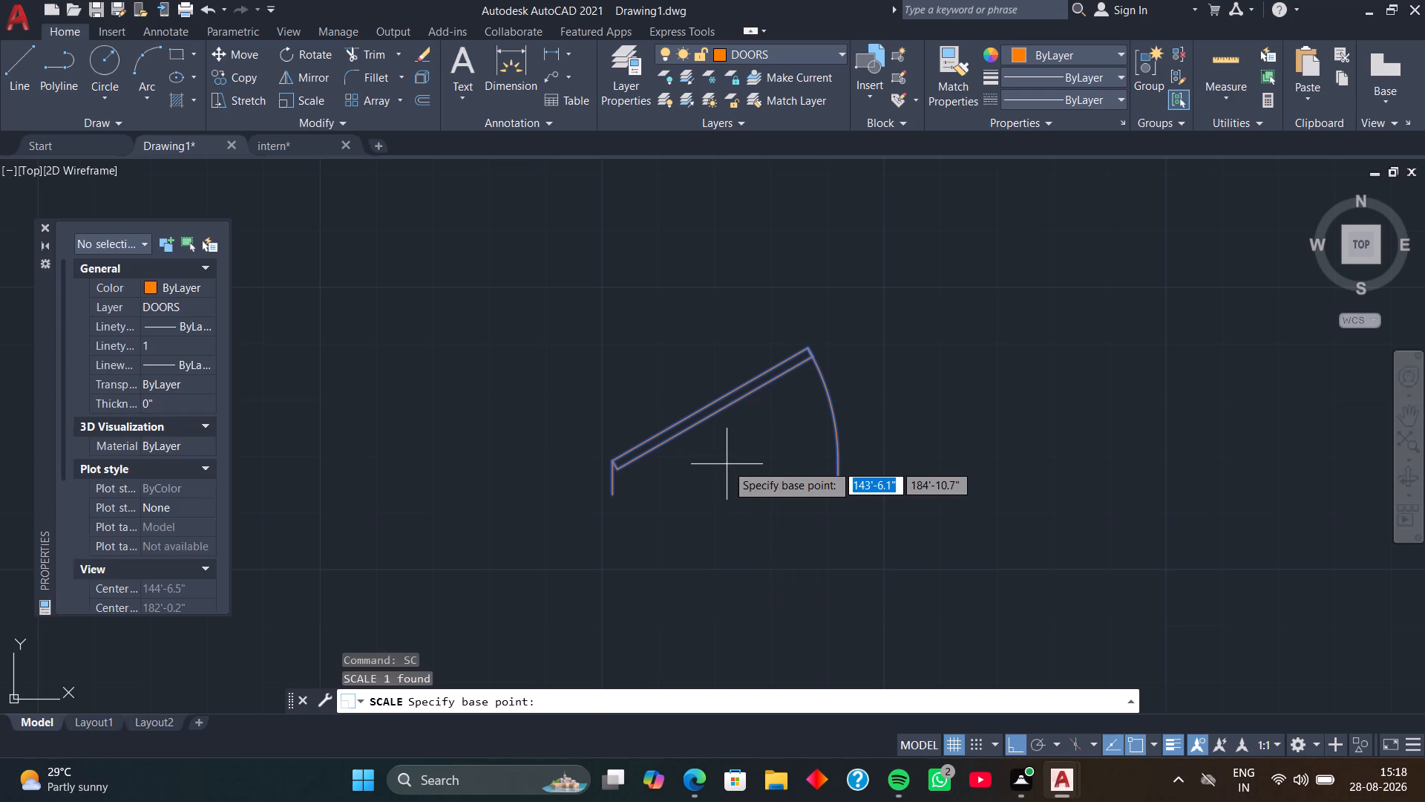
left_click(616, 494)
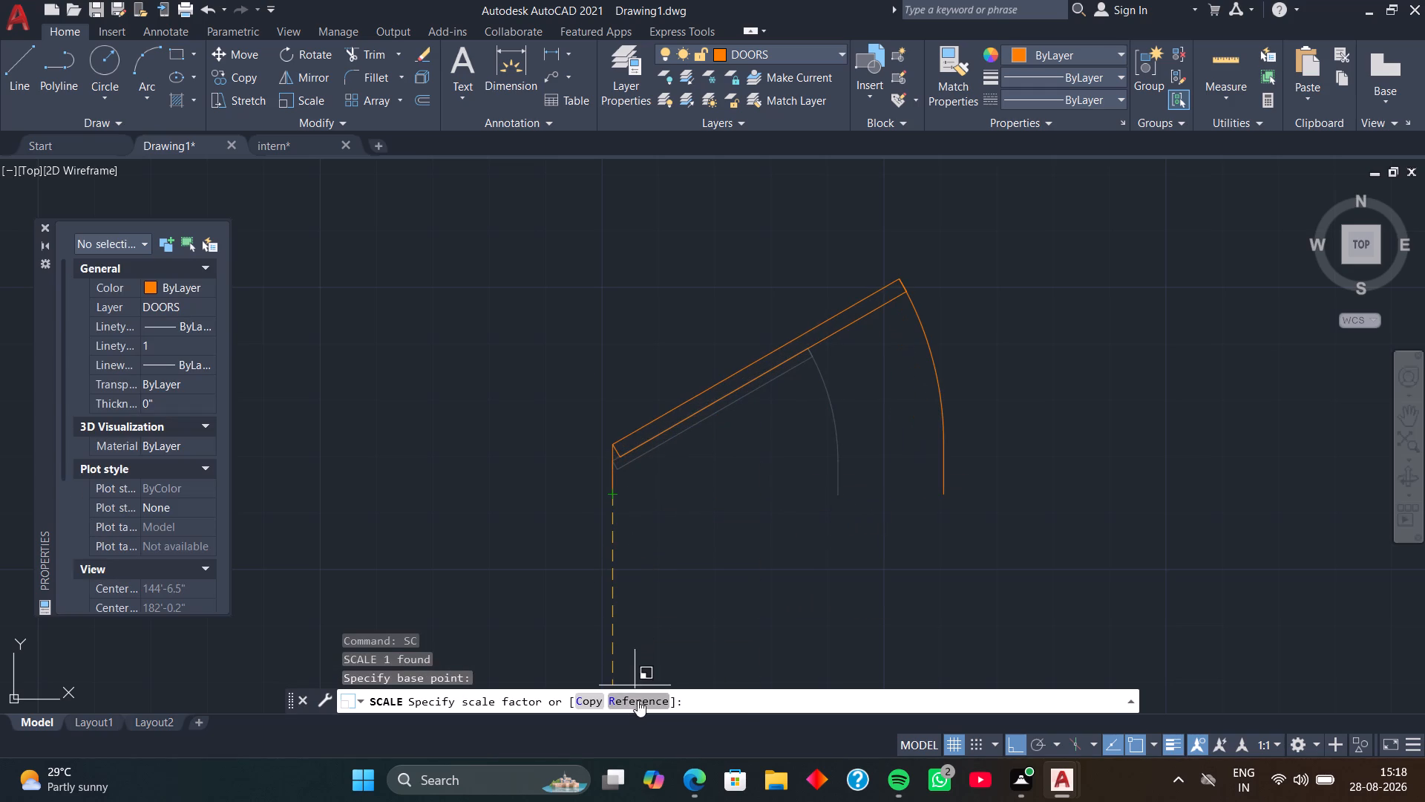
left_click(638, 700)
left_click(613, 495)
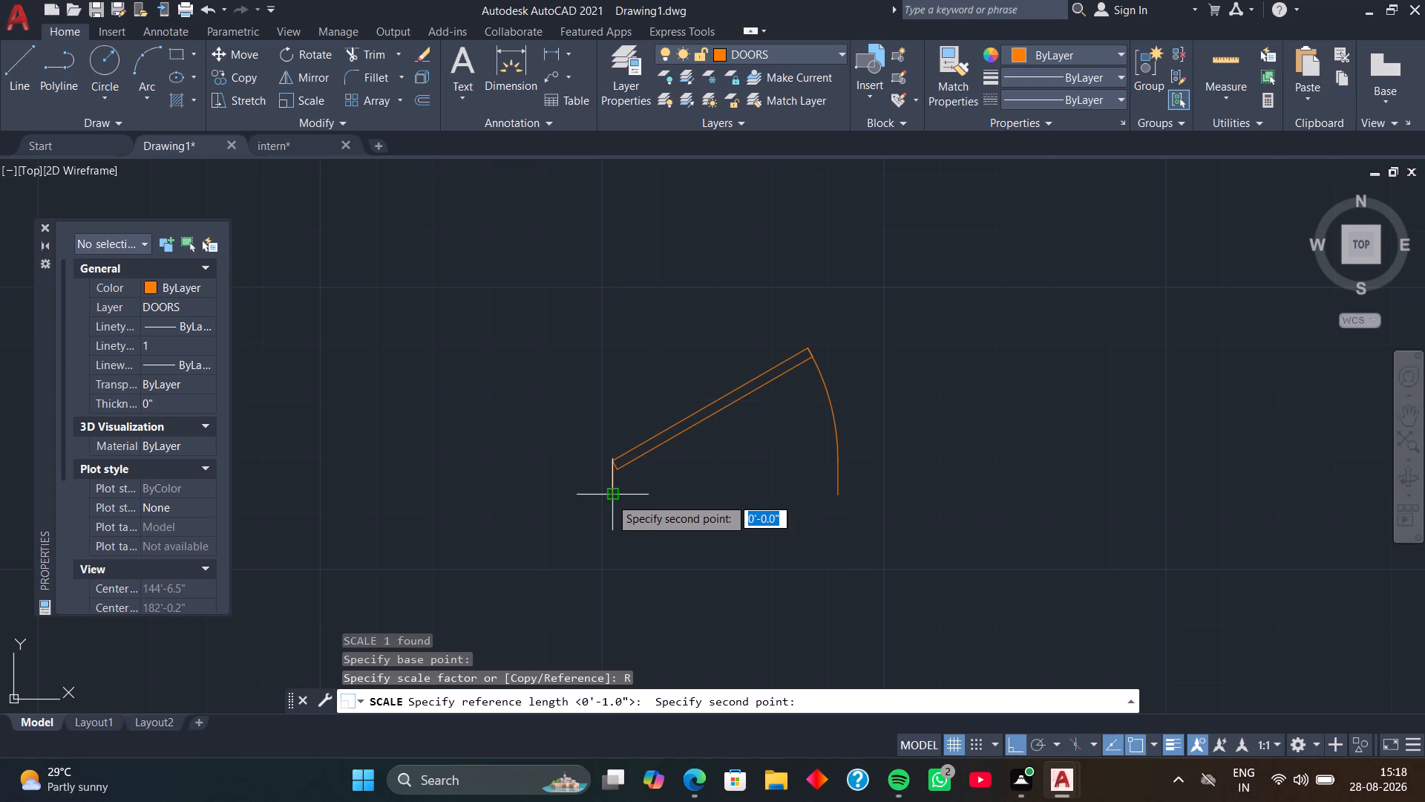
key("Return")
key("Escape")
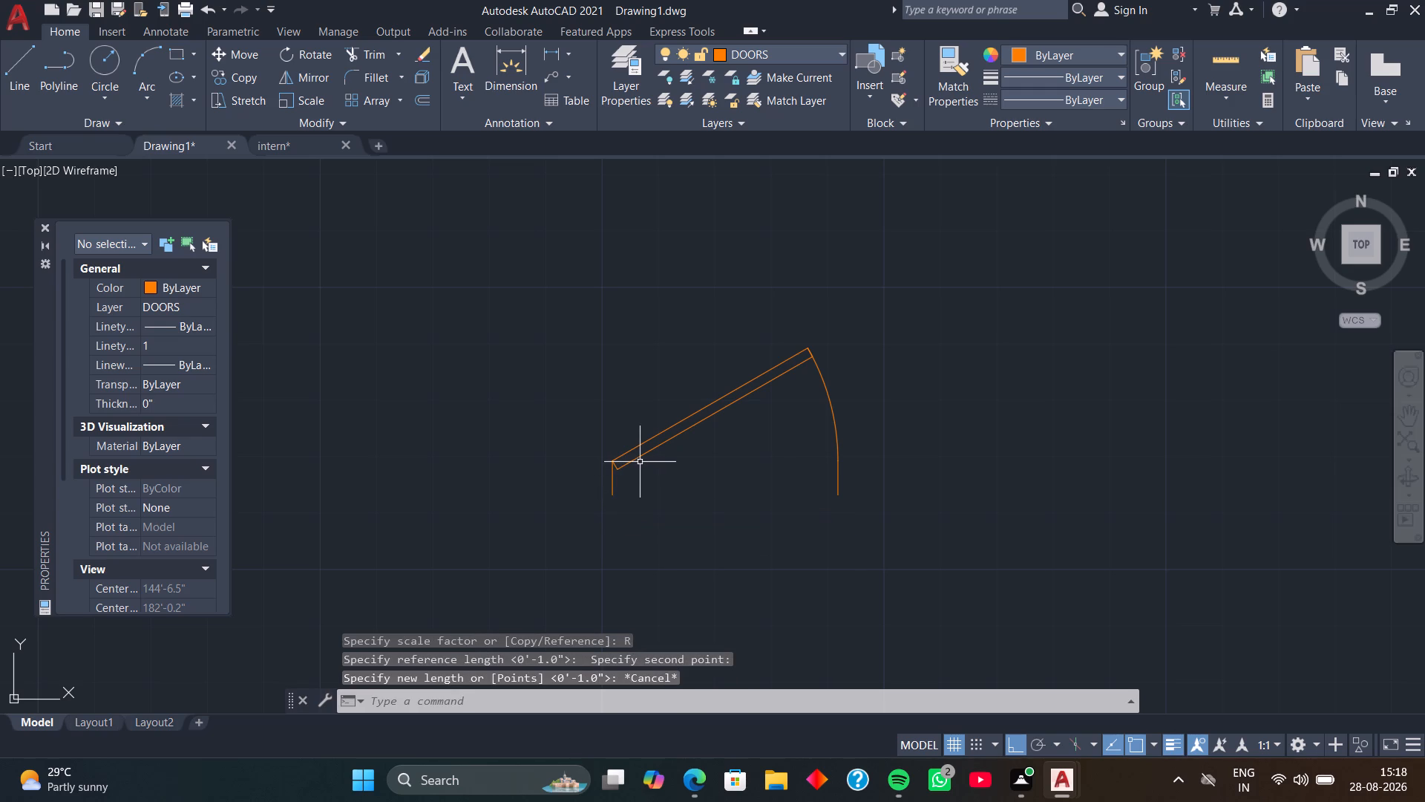
Set the door block's opening state to fully open, with the leaf perpendicular to the doorway.
left_click(643, 449)
left_click(623, 463)
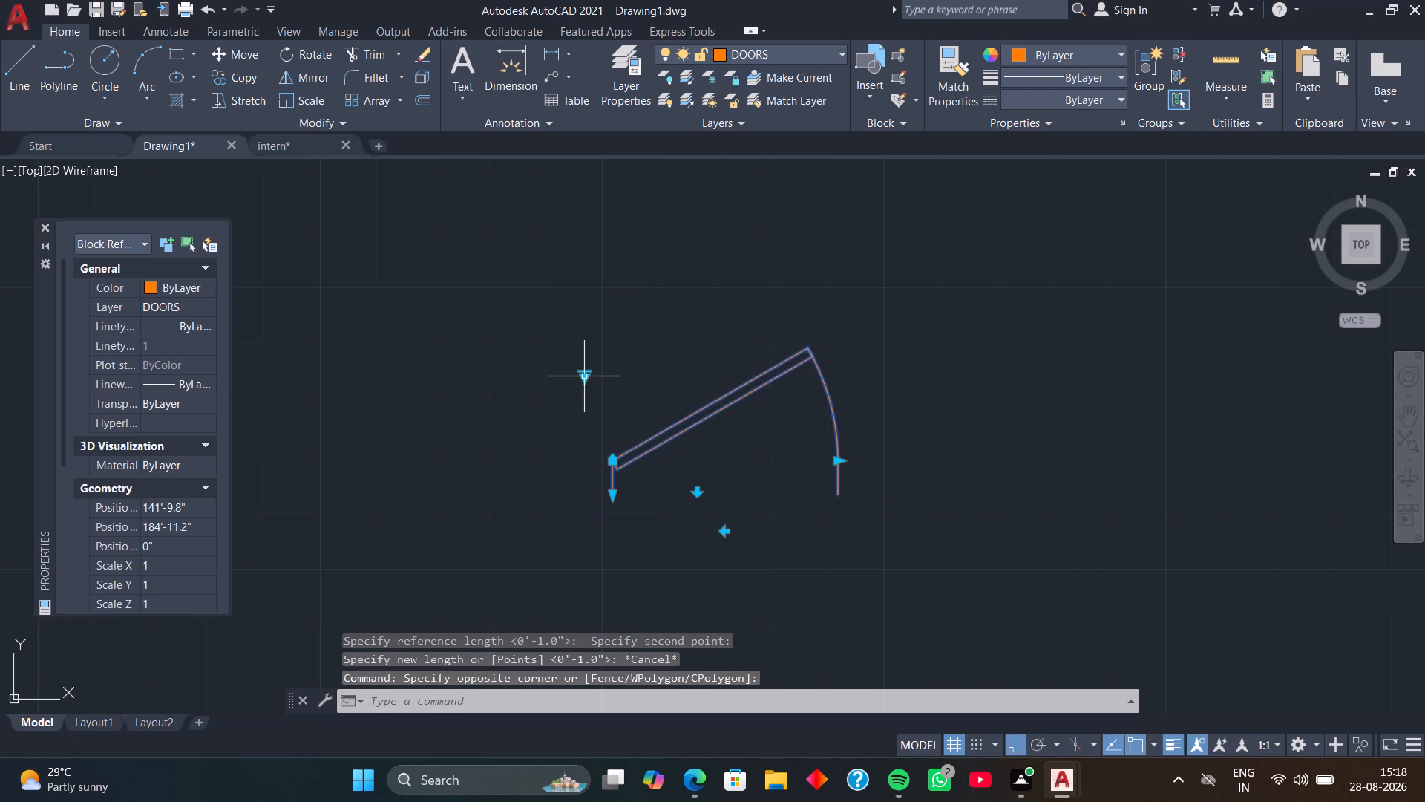
left_click(580, 376)
left_click(638, 449)
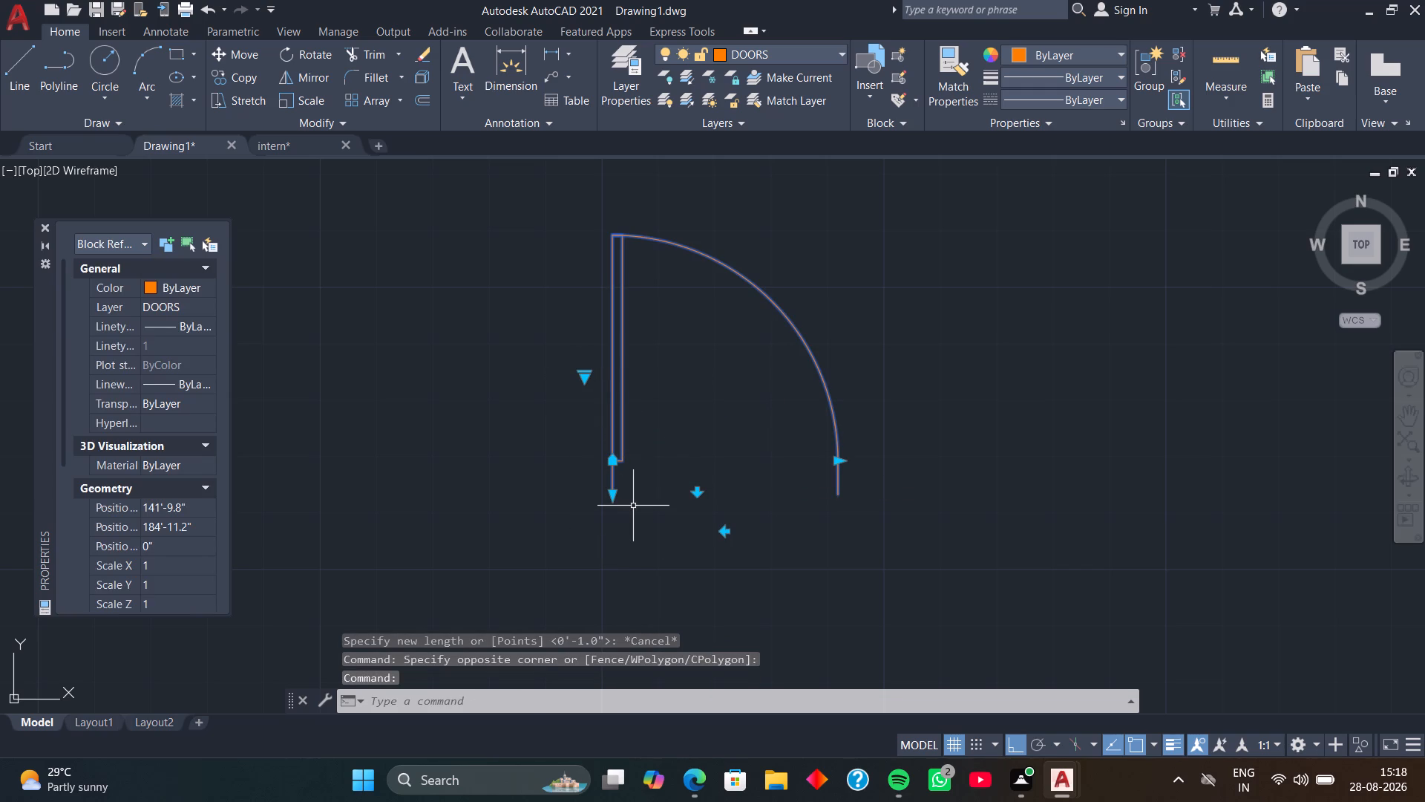
Scale the door block by reference from its lower hinge-side endpoint, using its full width as reference and 3' as the new length.
type("SC")
key("space")
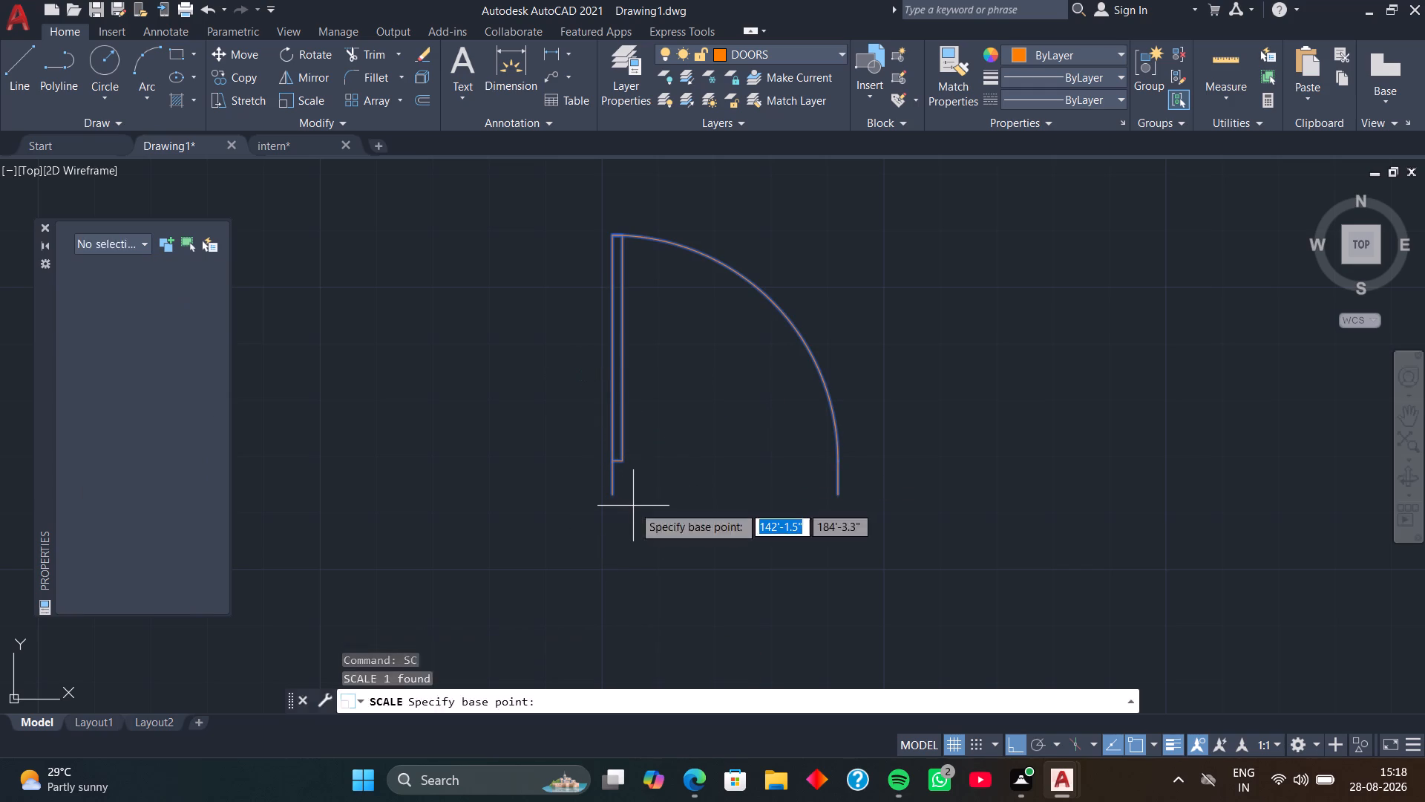
left_click(610, 492)
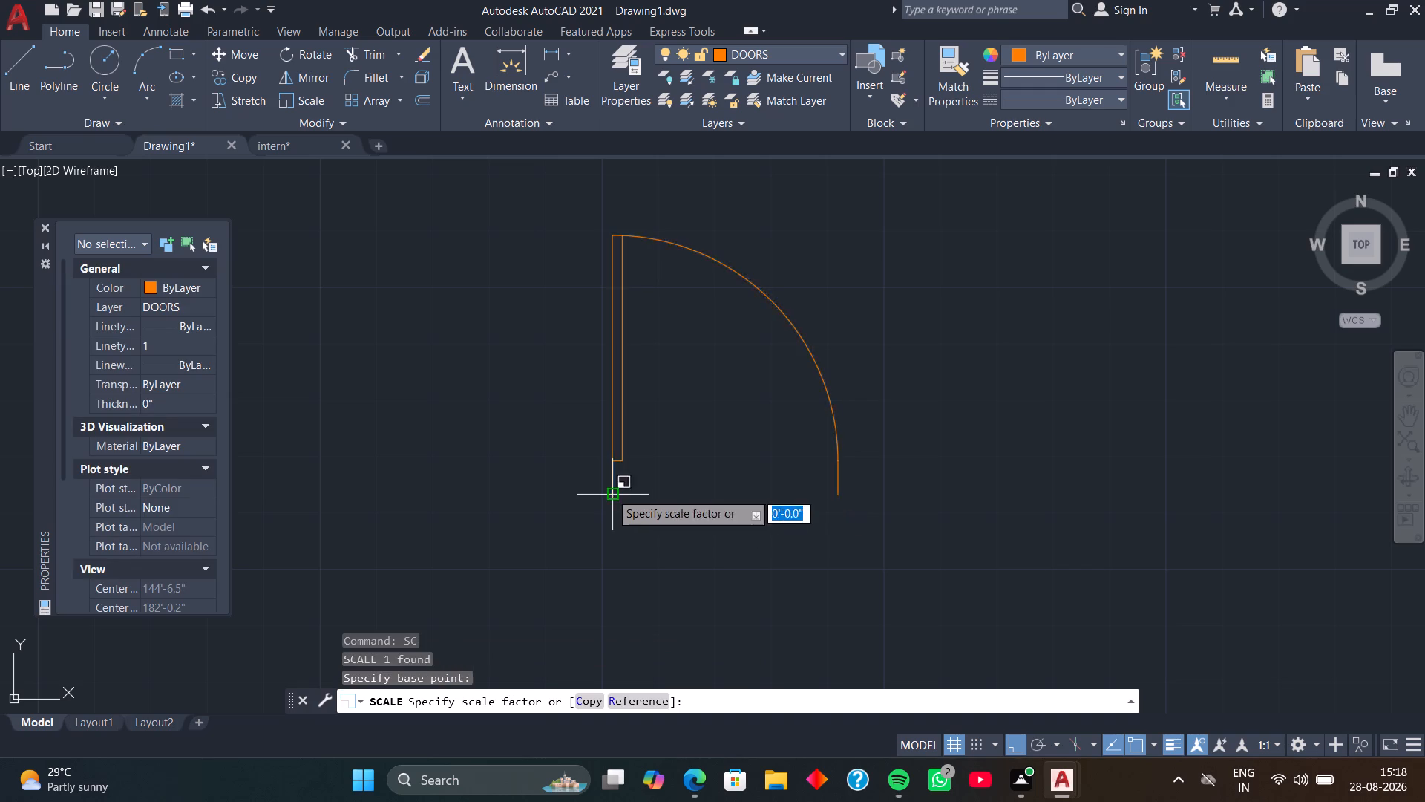
left_click(646, 701)
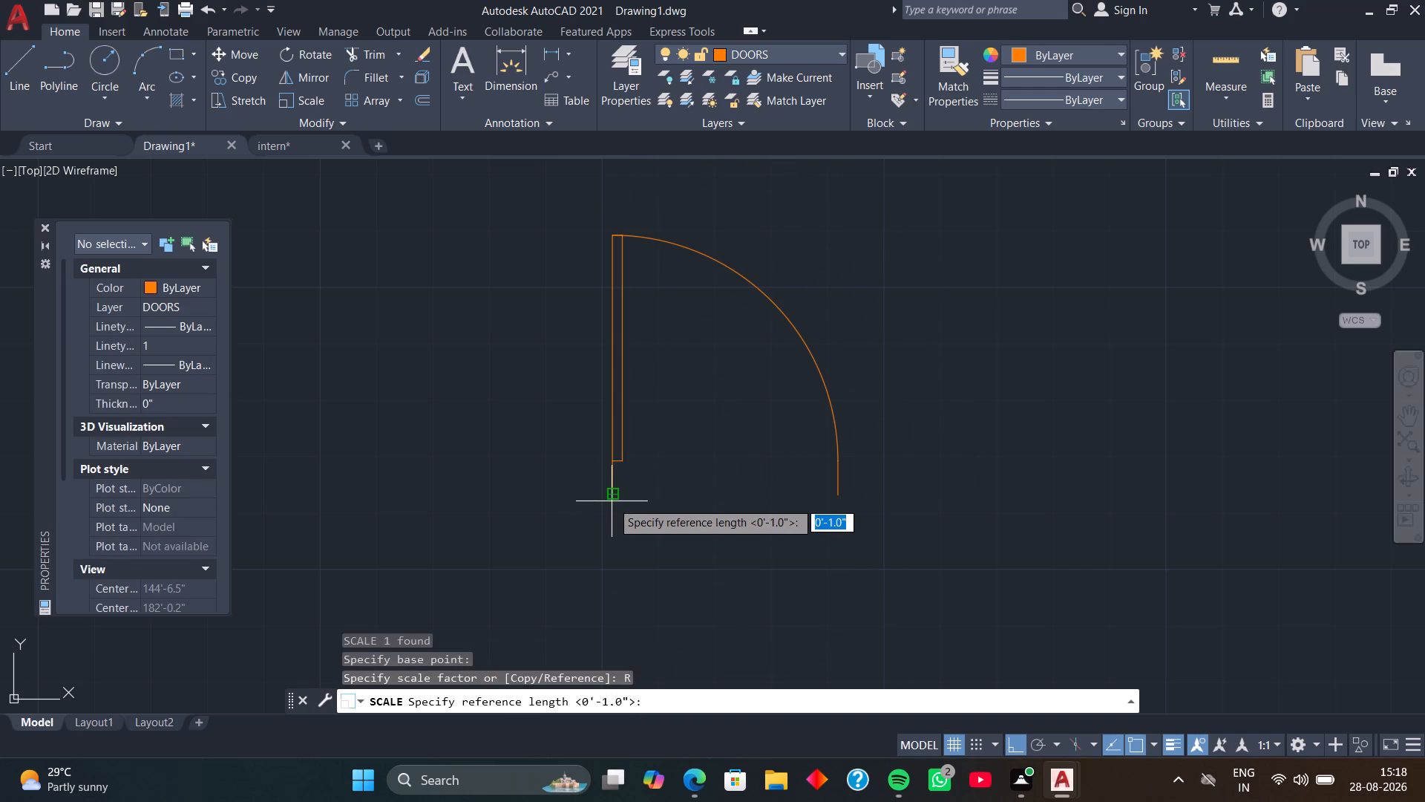
left_click(612, 499)
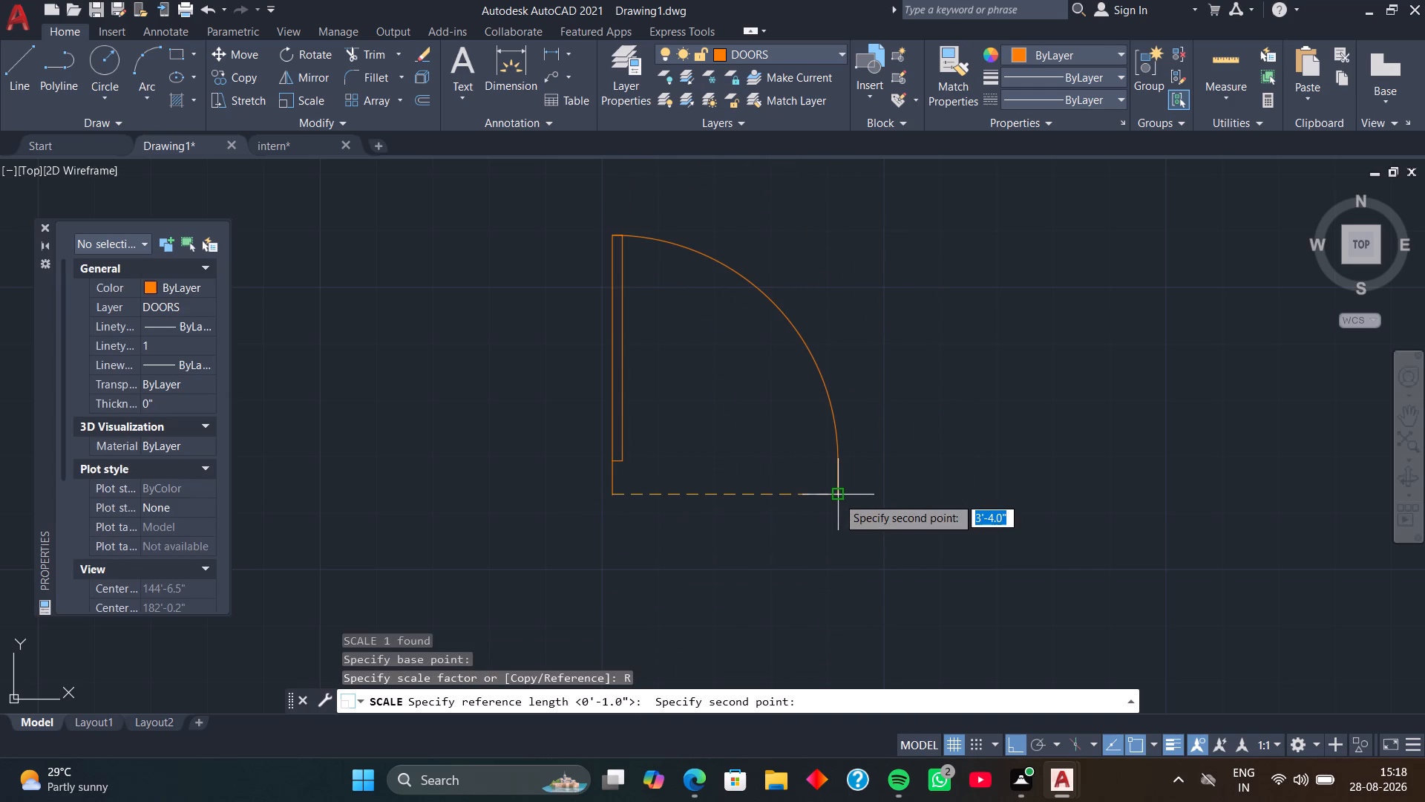
left_click(837, 497)
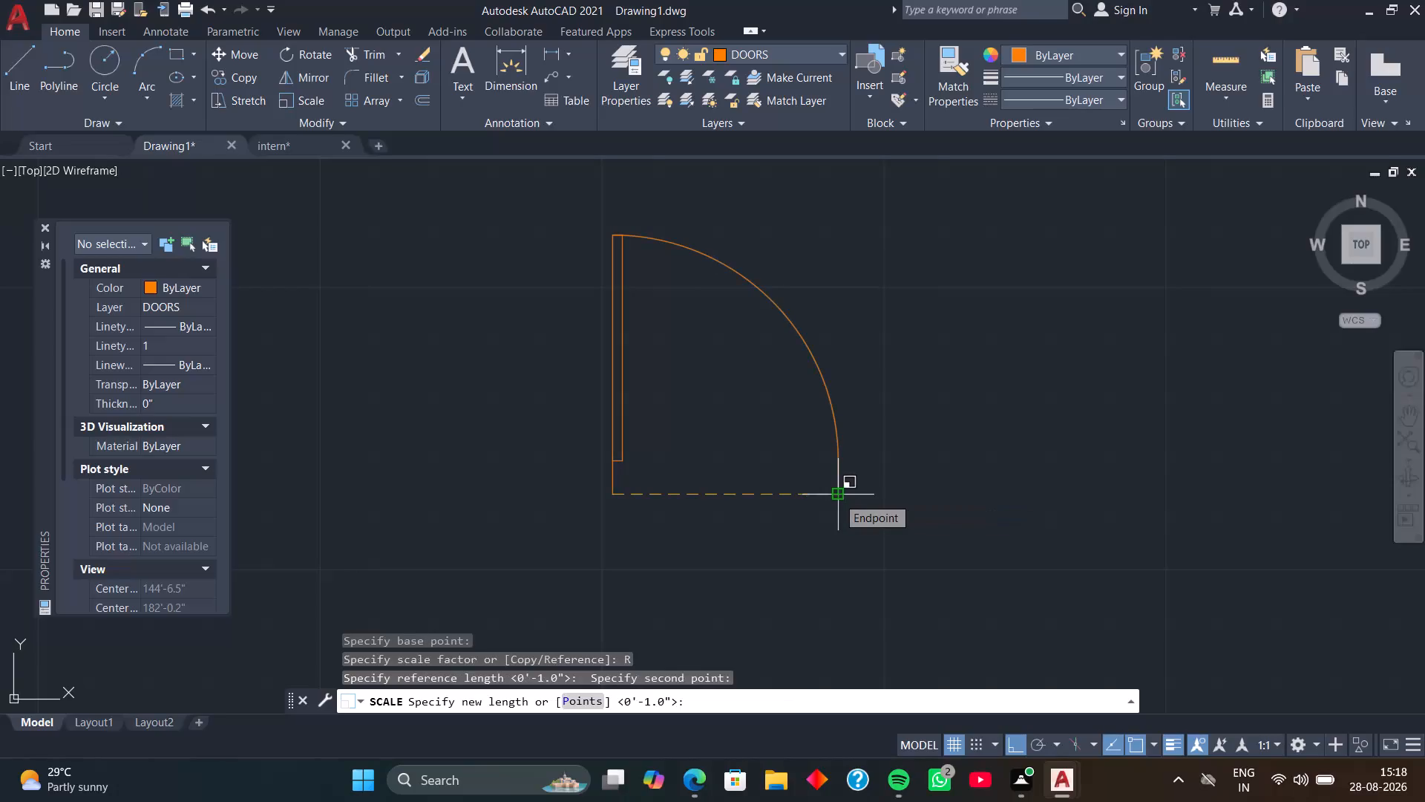
type("3'")
key("Return")
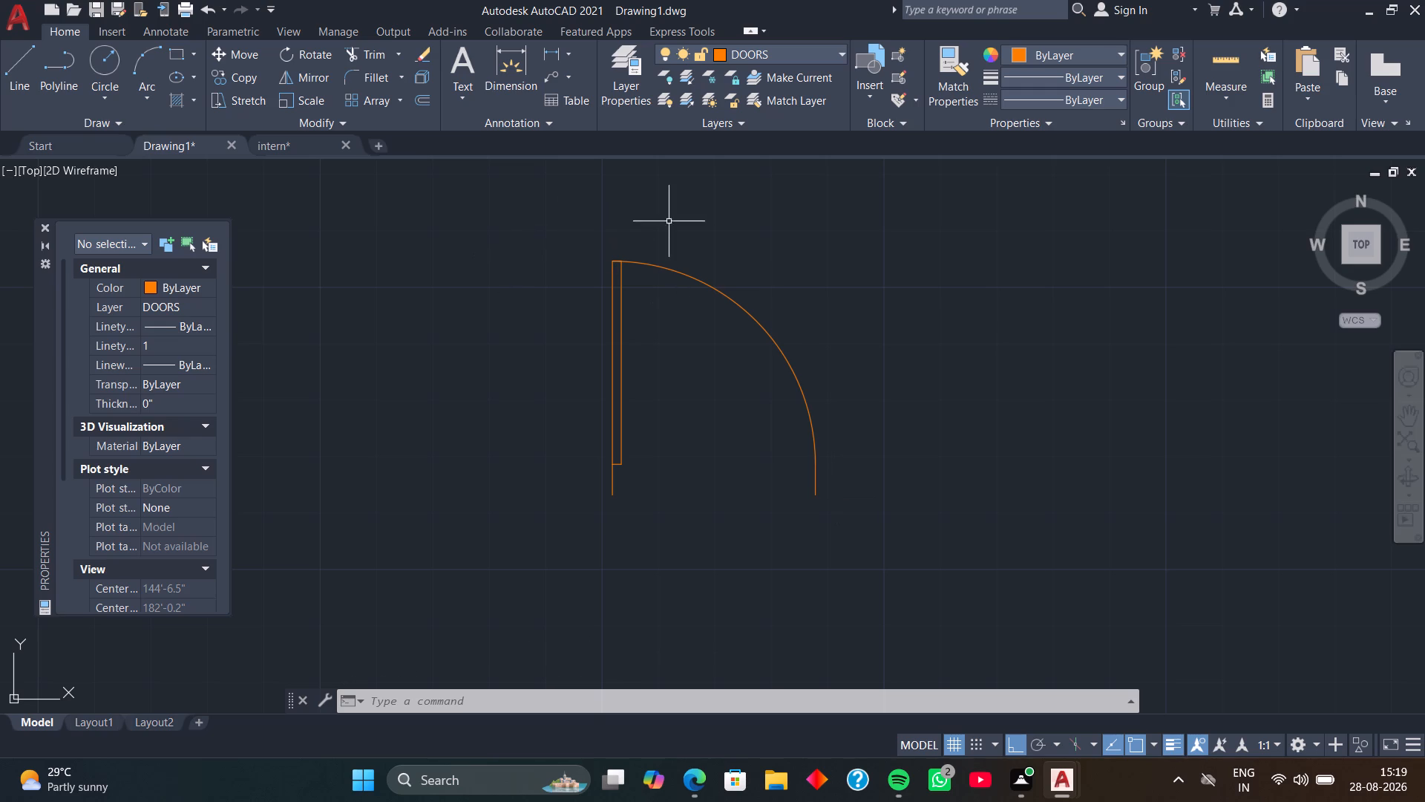
Copy the 3' door block horizontally into the empty space between it and the plan's left wall.
left_click(680, 274)
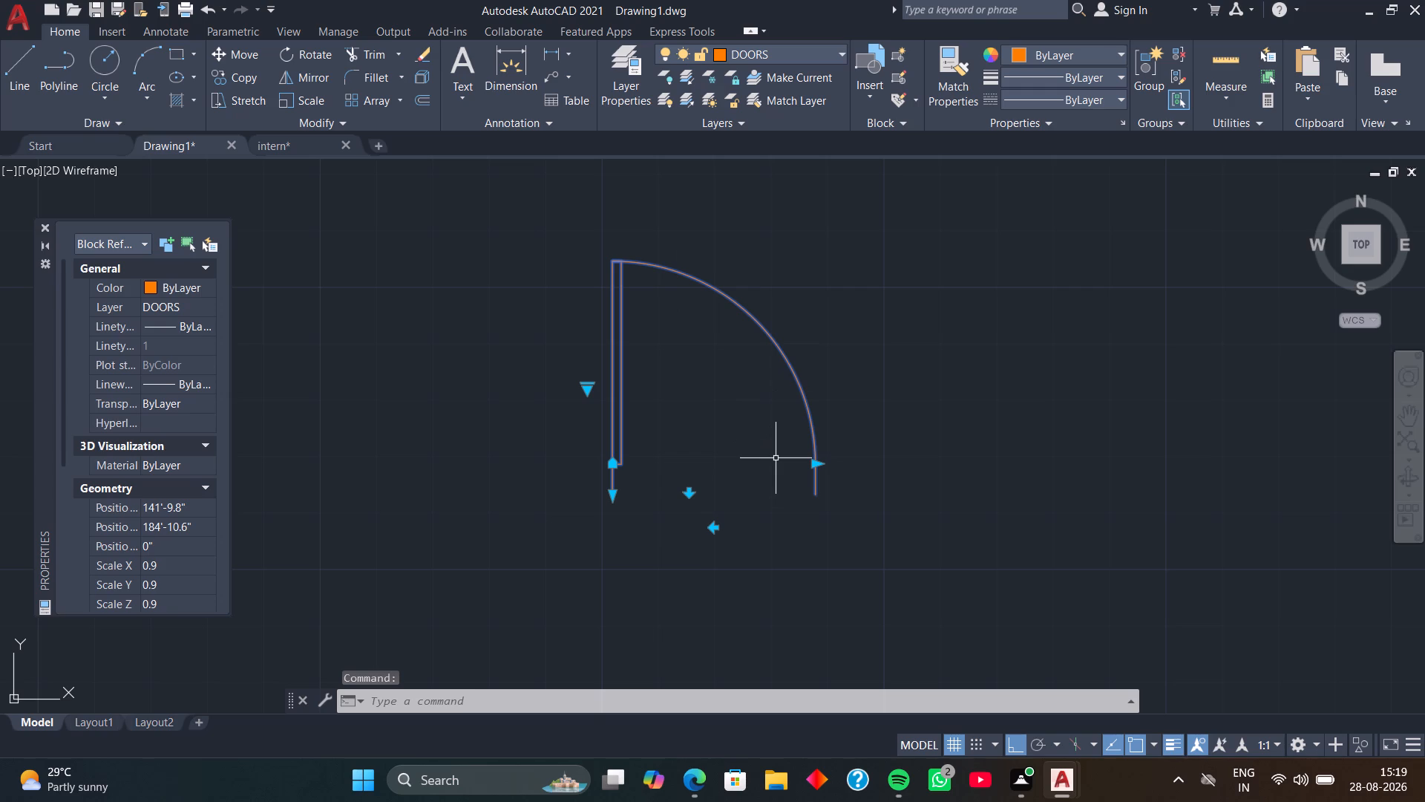
type("CO")
key("space")
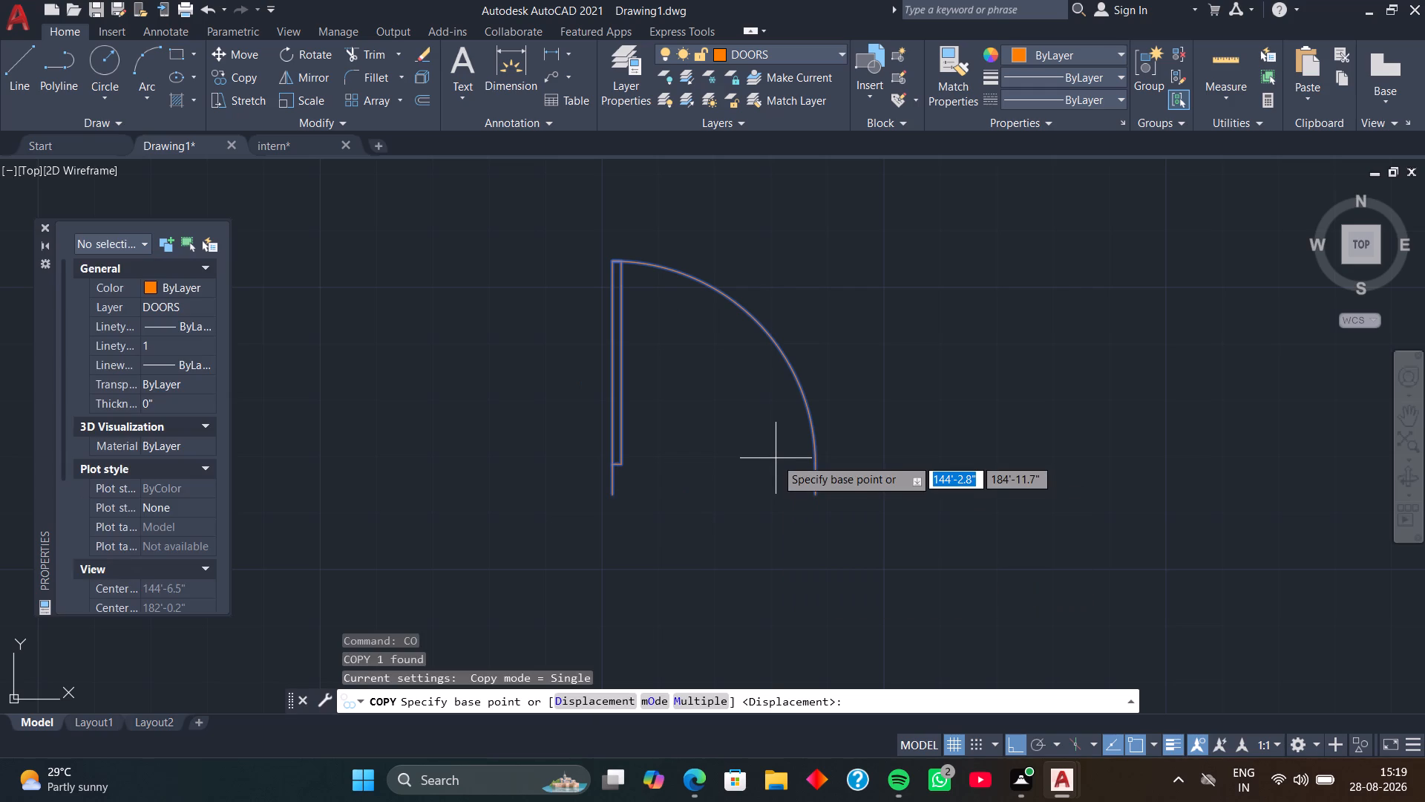
left_click(816, 495)
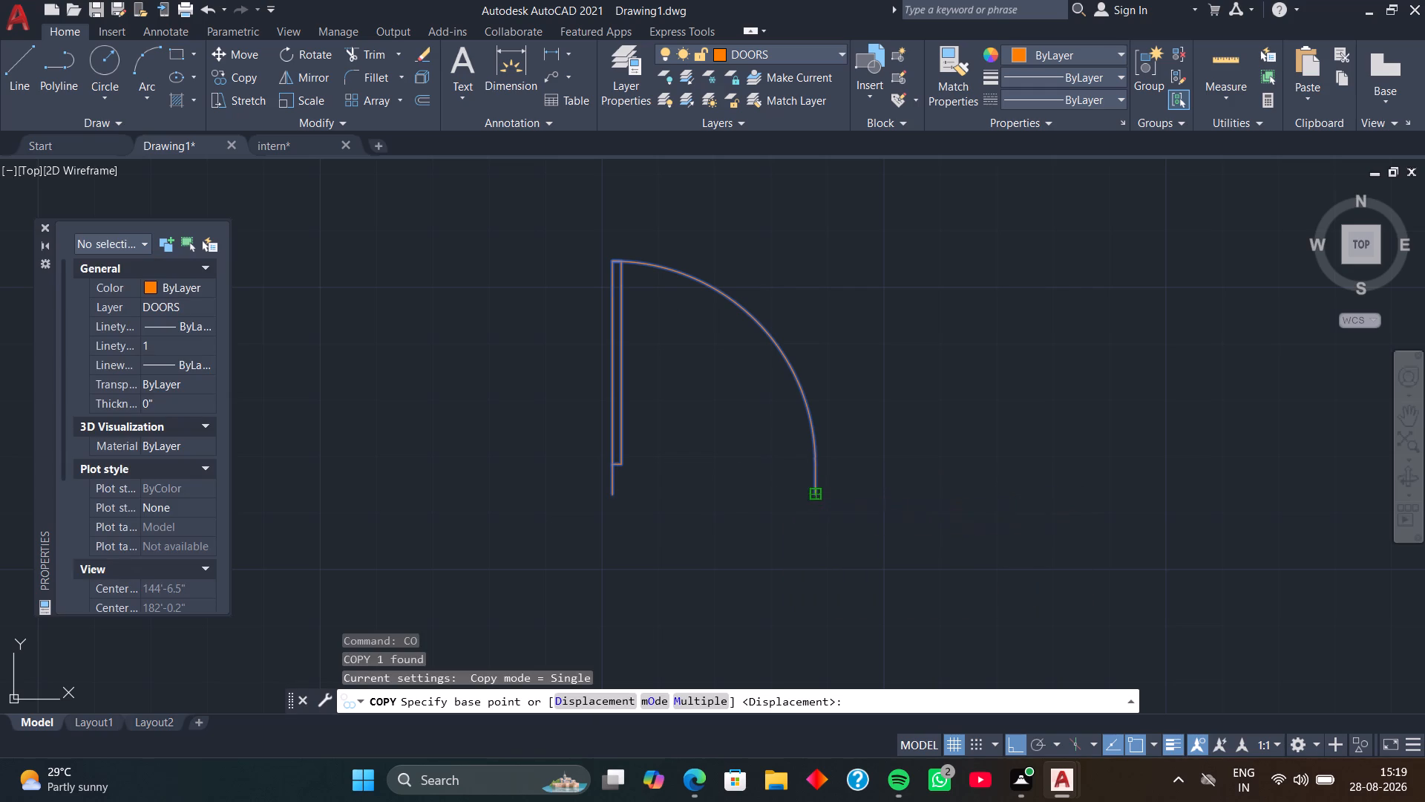
left_click(1235, 484)
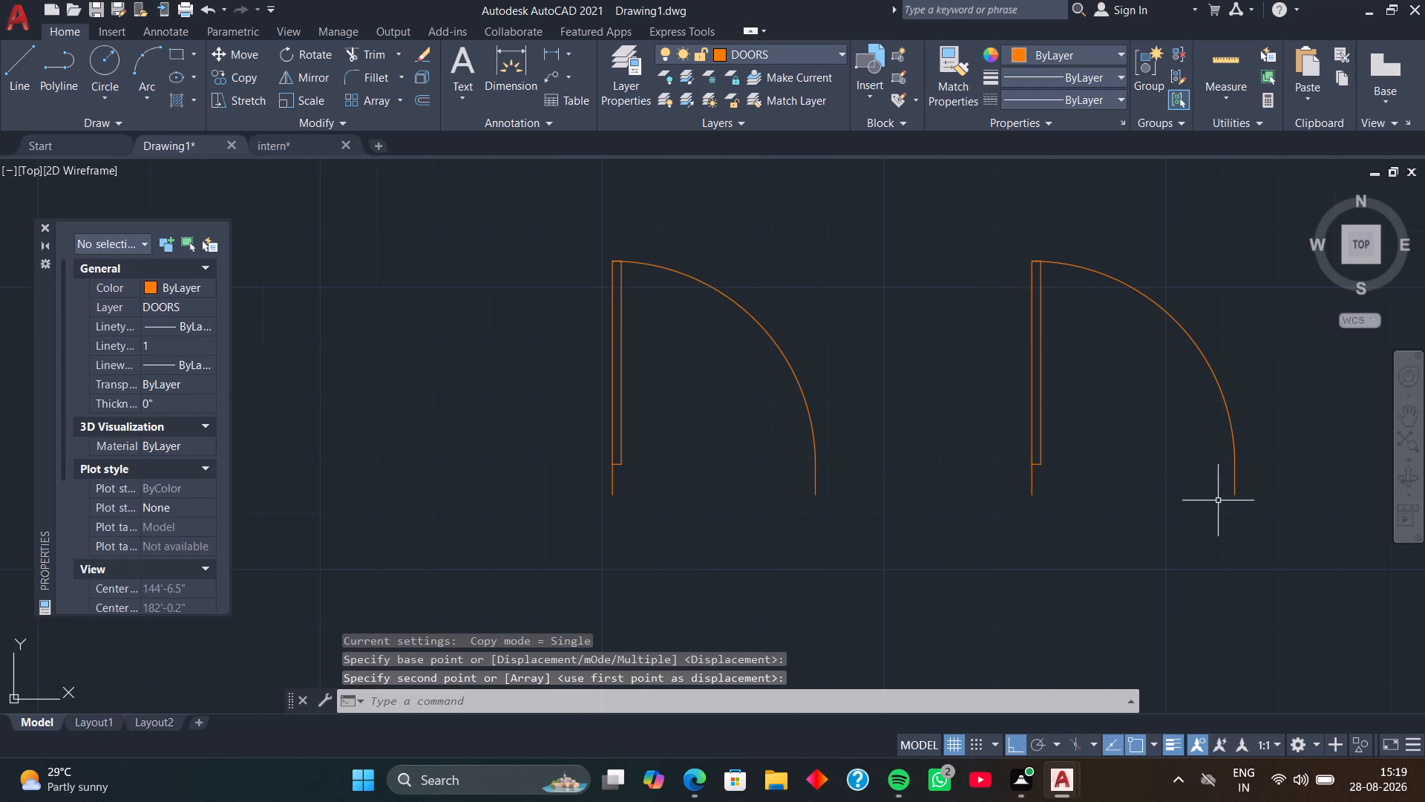
Scale the copied door block by reference from its lower hinge-side endpoint, setting its overall width to 3'4".
left_click(1044, 458)
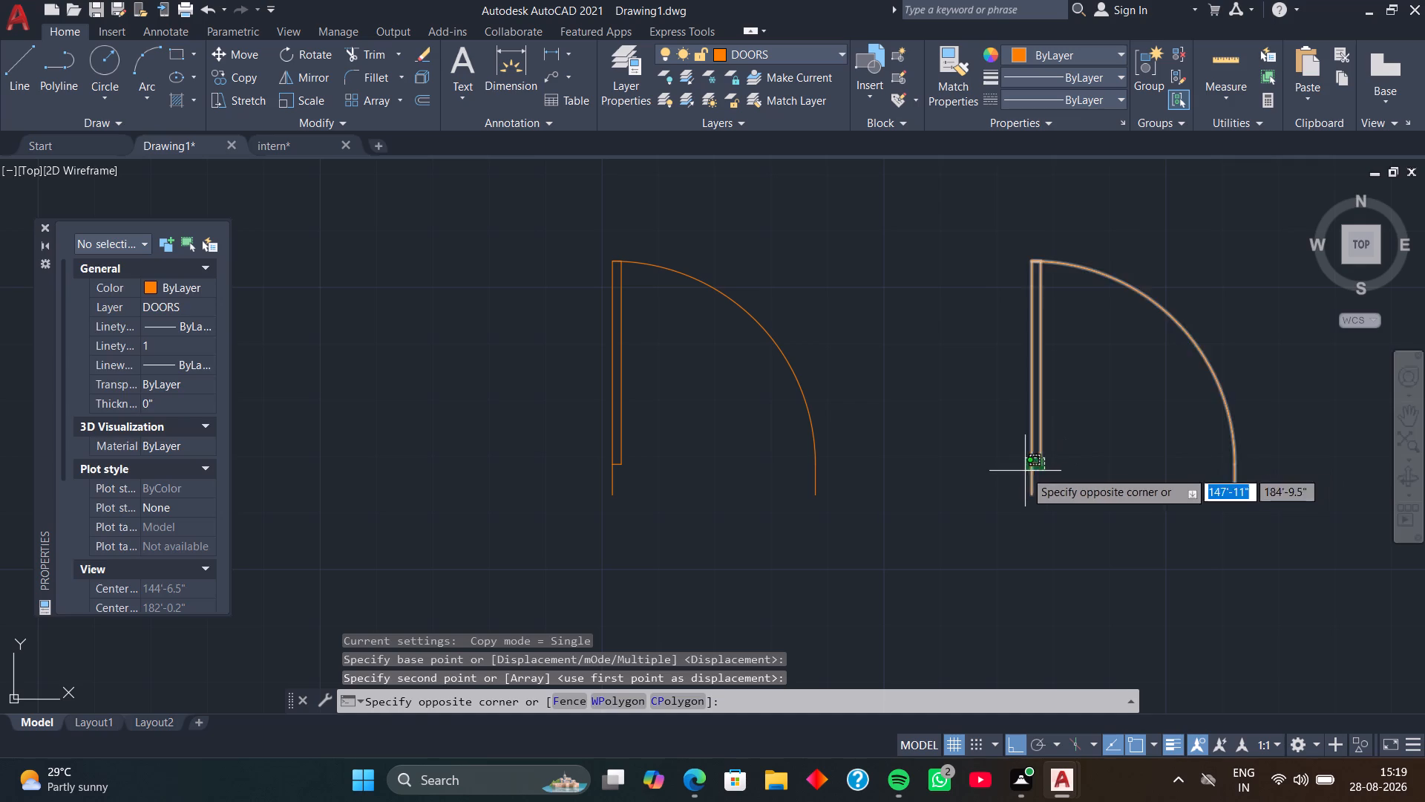
left_click(1025, 471)
type("SC")
key("space")
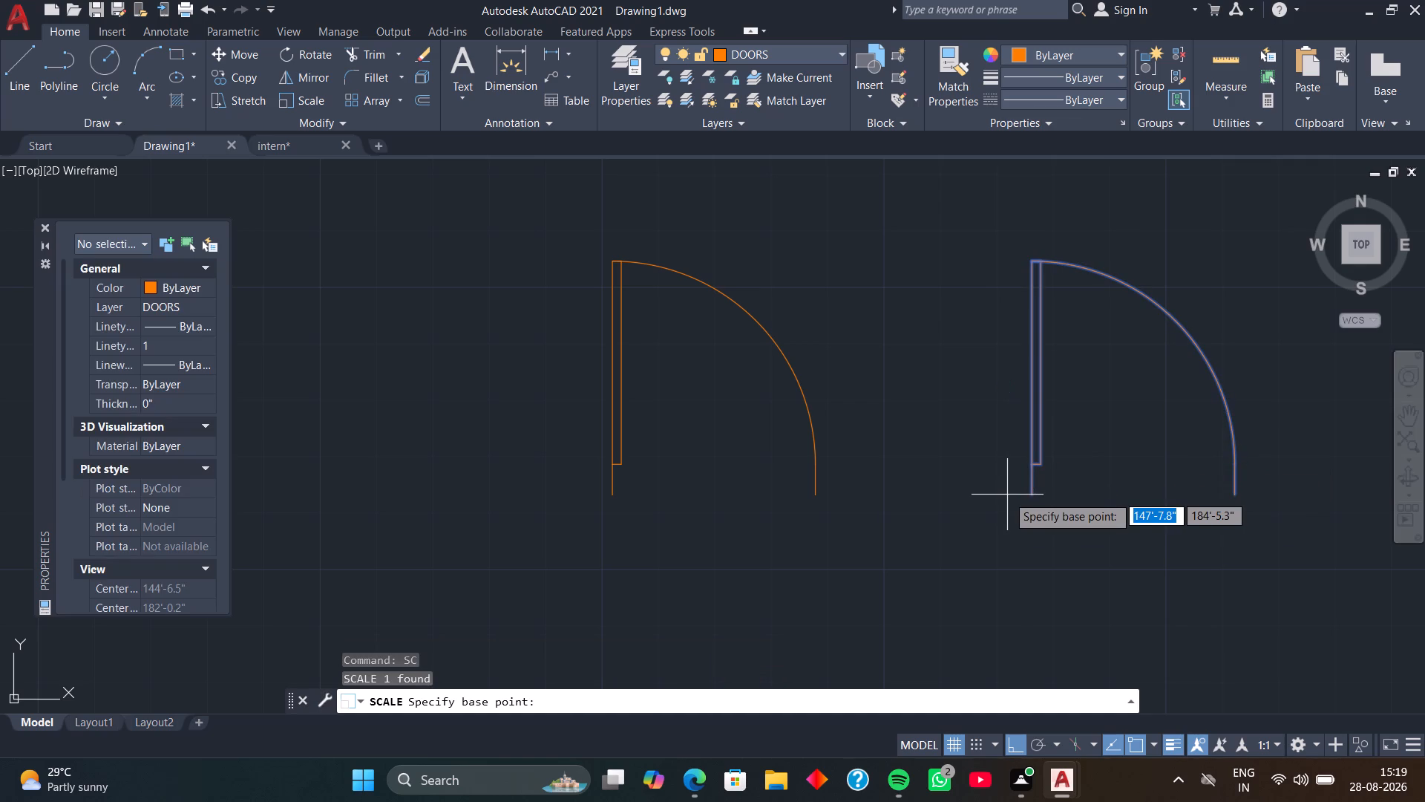
left_click(1027, 497)
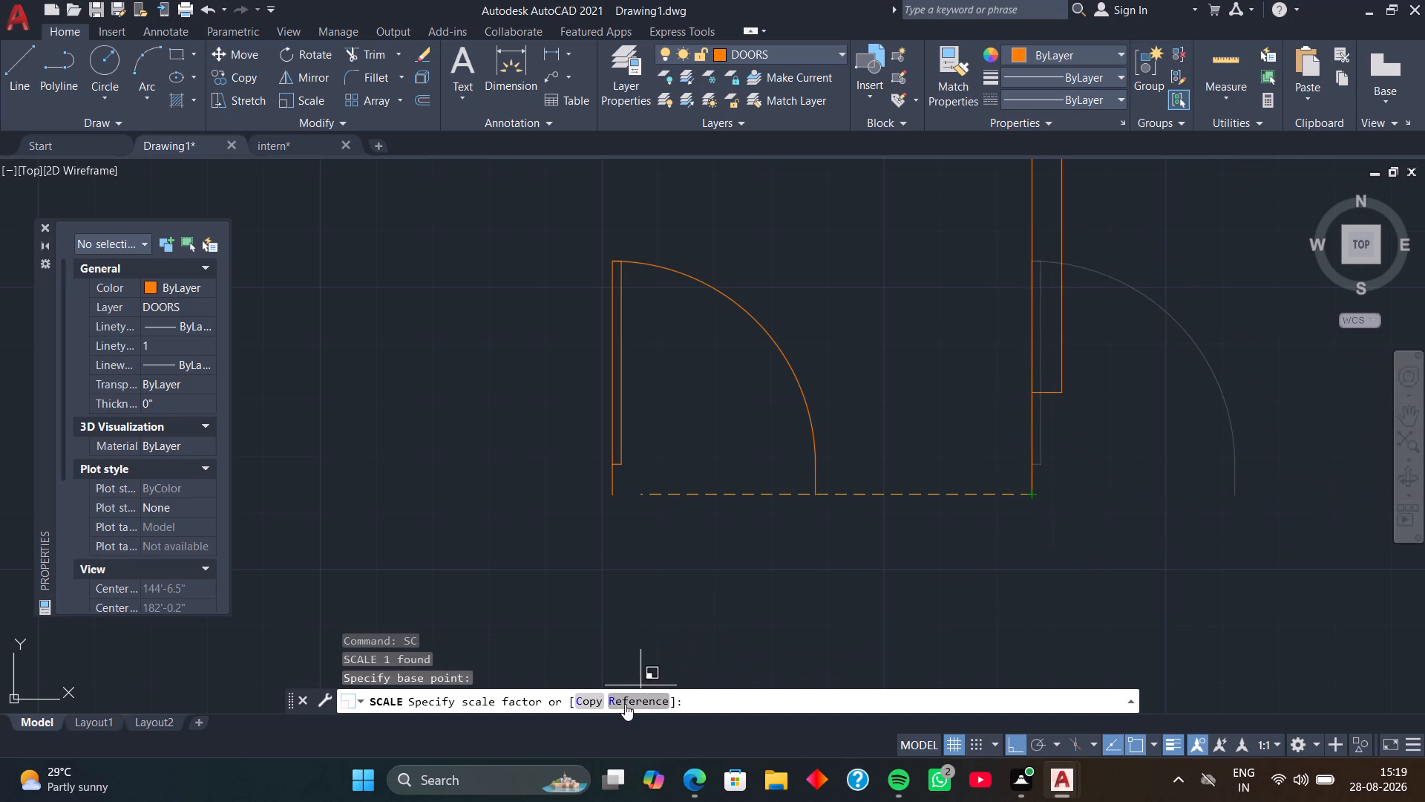
left_click(627, 702)
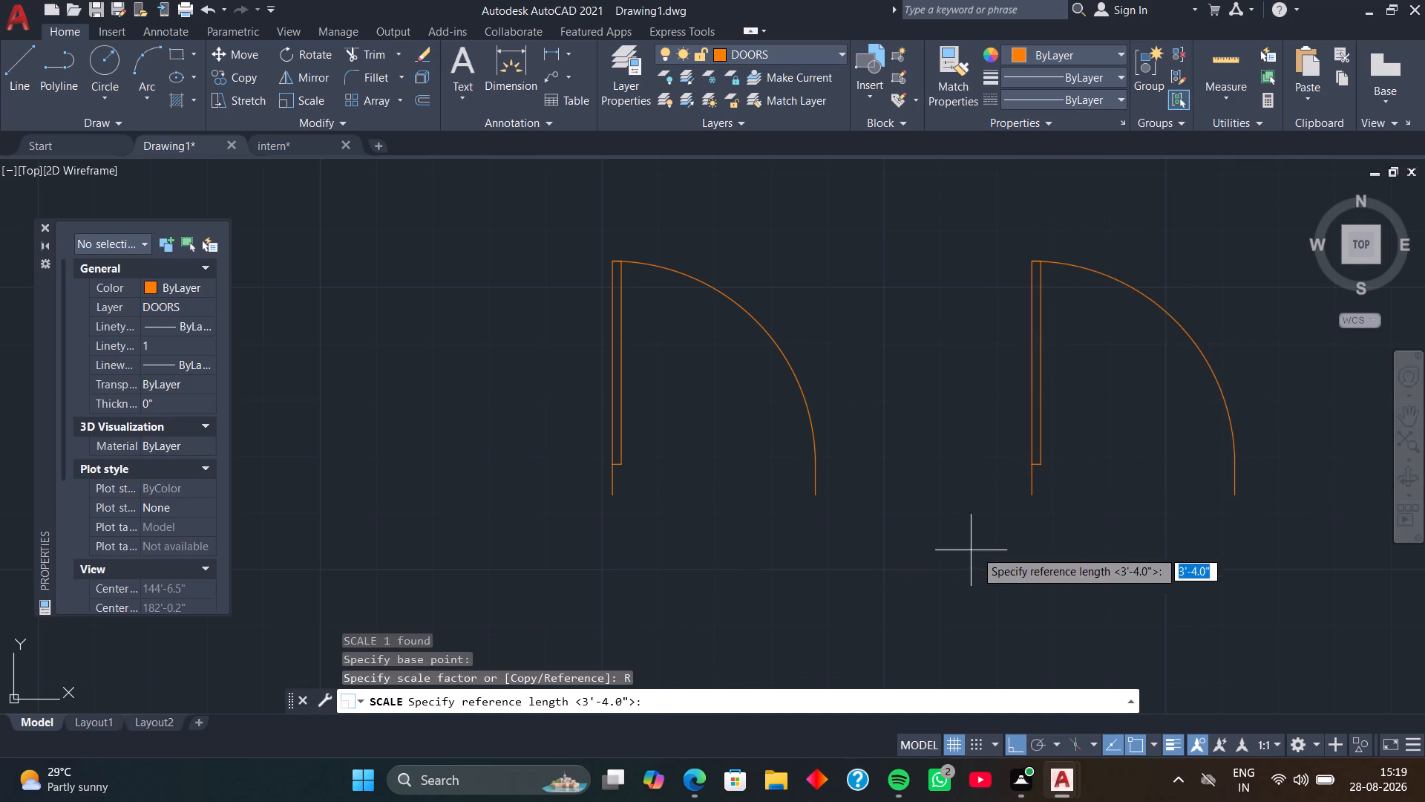
left_click(1031, 497)
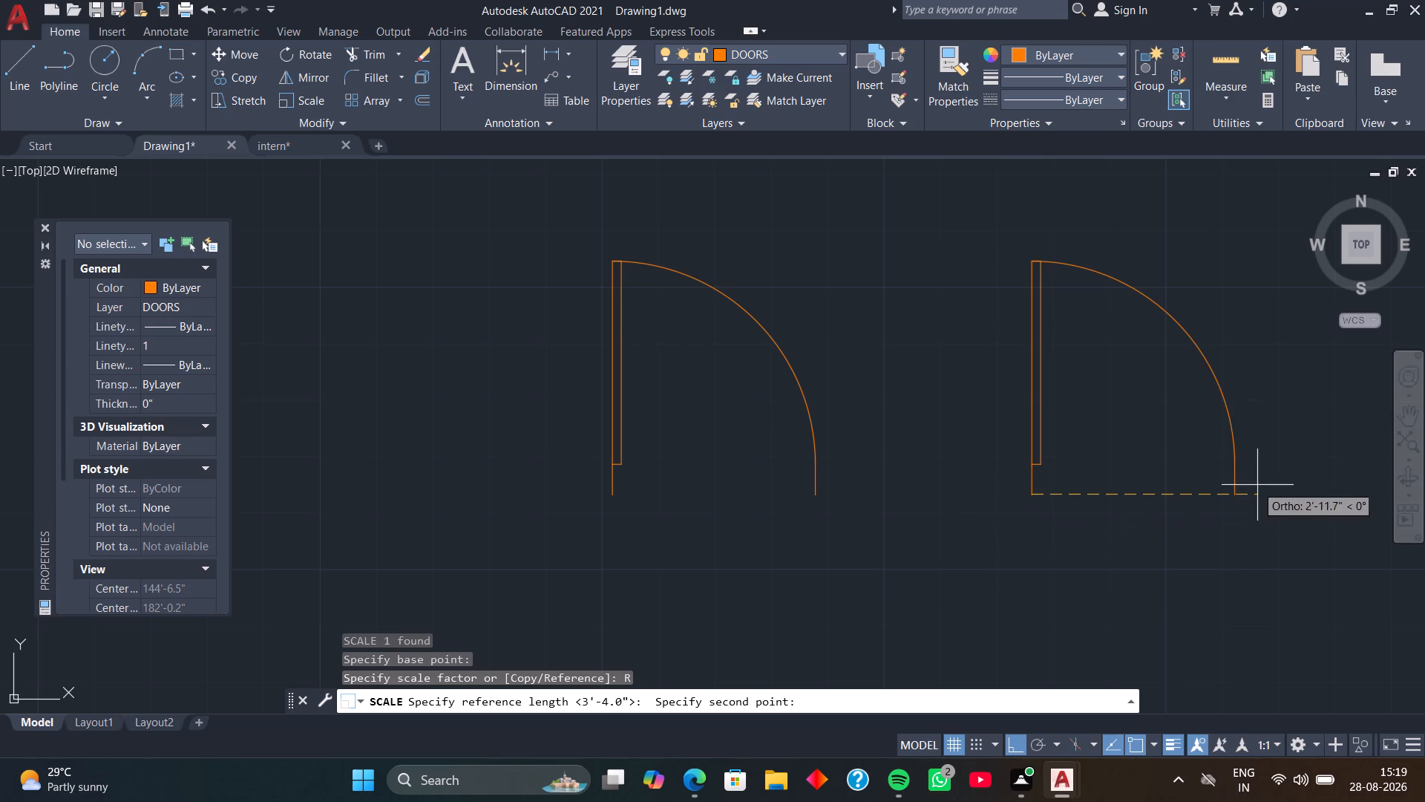
left_click(1234, 495)
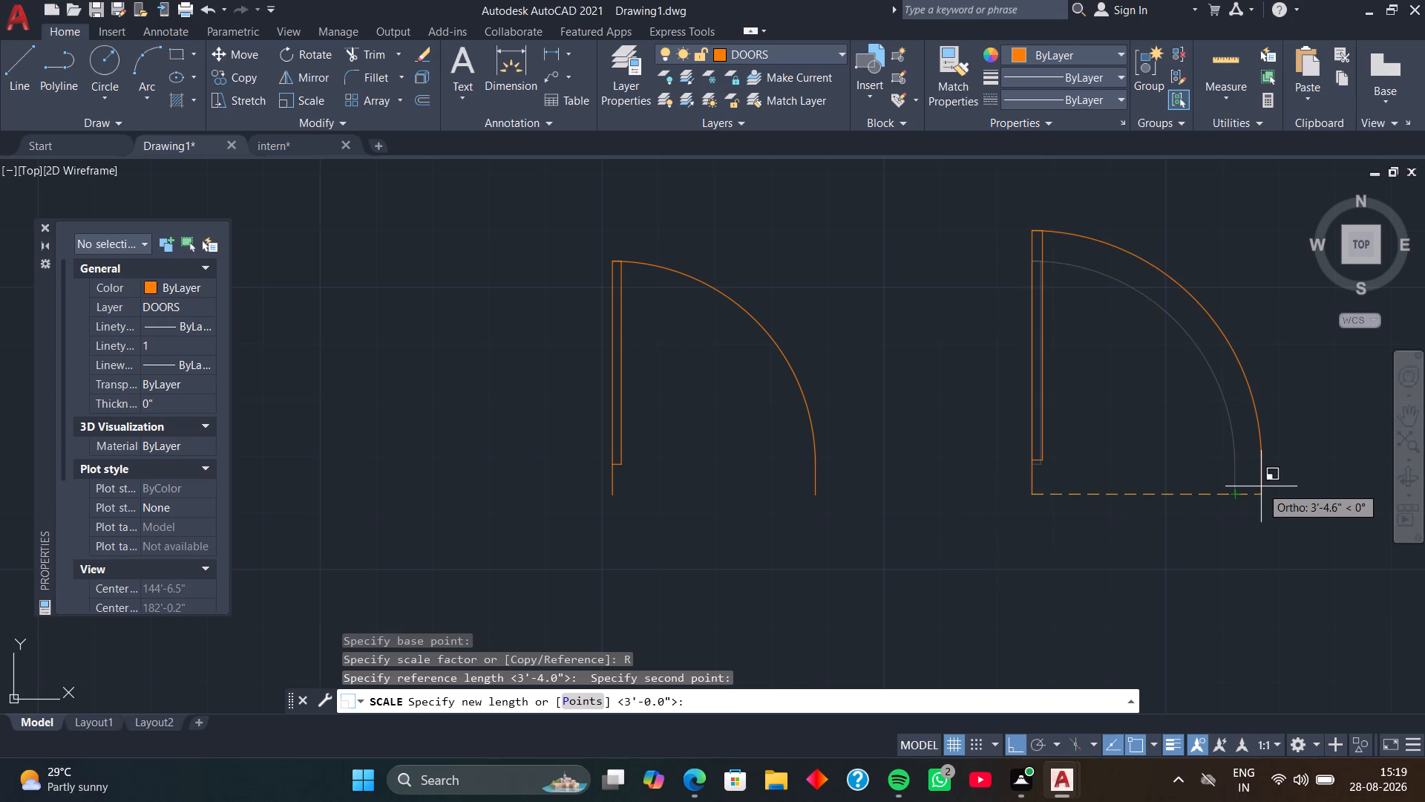
type("3'4")
key("Return")
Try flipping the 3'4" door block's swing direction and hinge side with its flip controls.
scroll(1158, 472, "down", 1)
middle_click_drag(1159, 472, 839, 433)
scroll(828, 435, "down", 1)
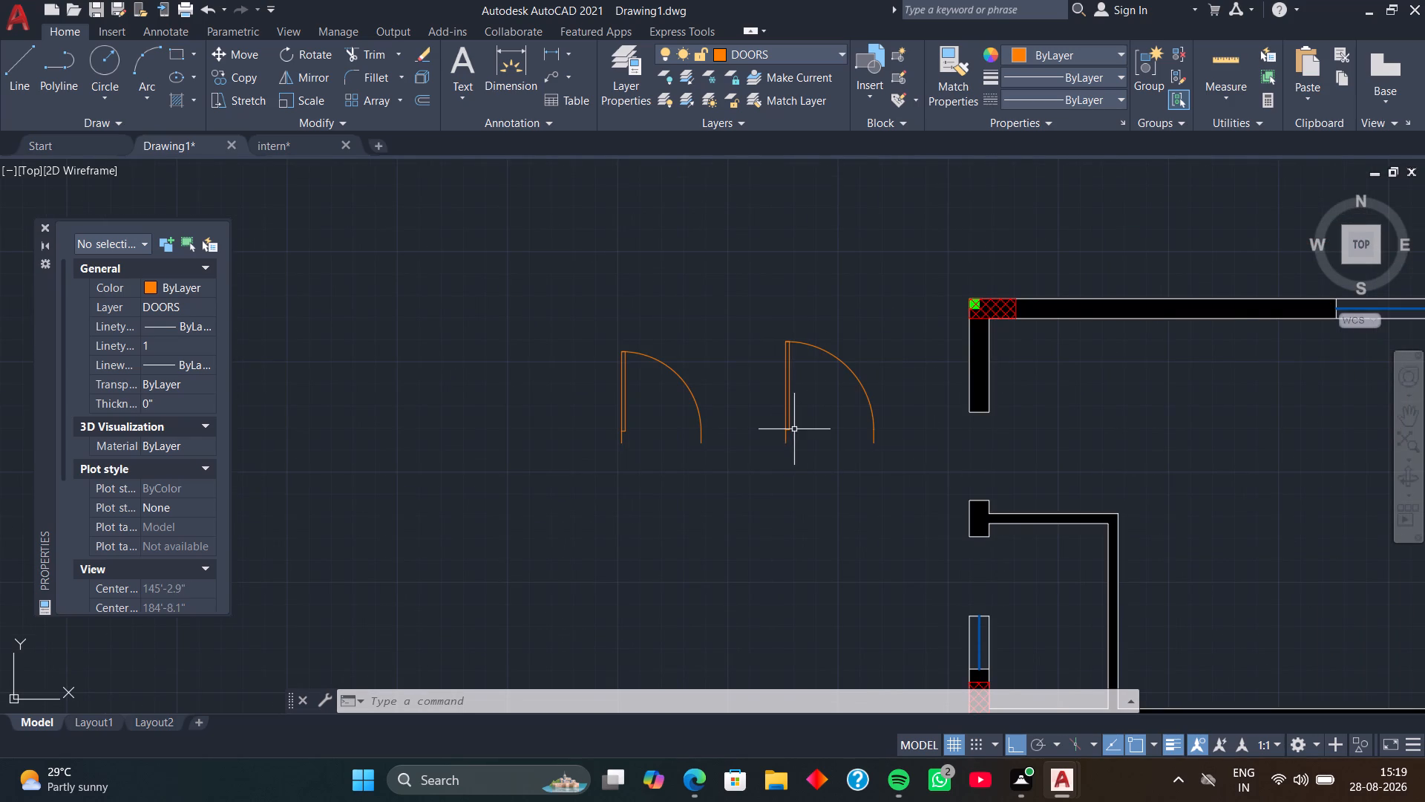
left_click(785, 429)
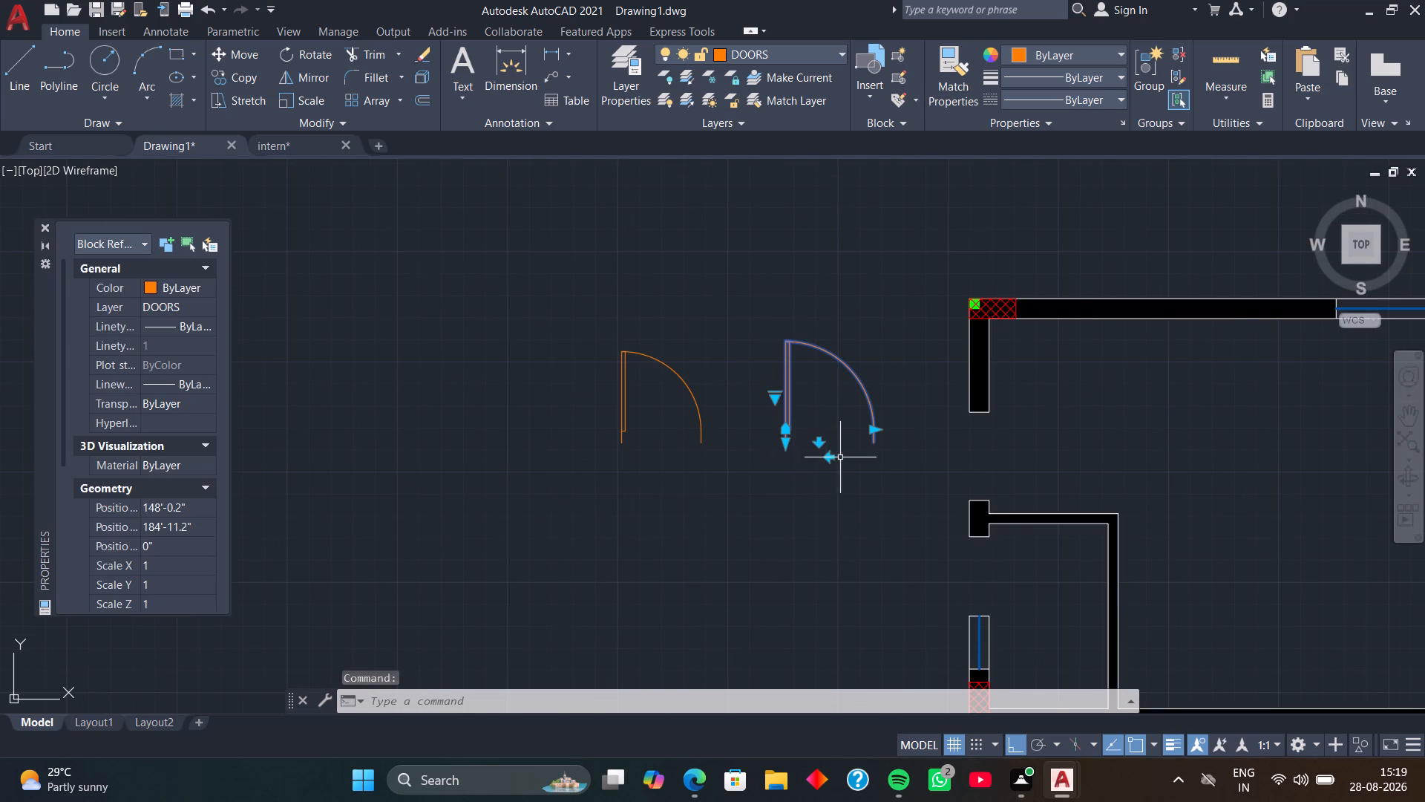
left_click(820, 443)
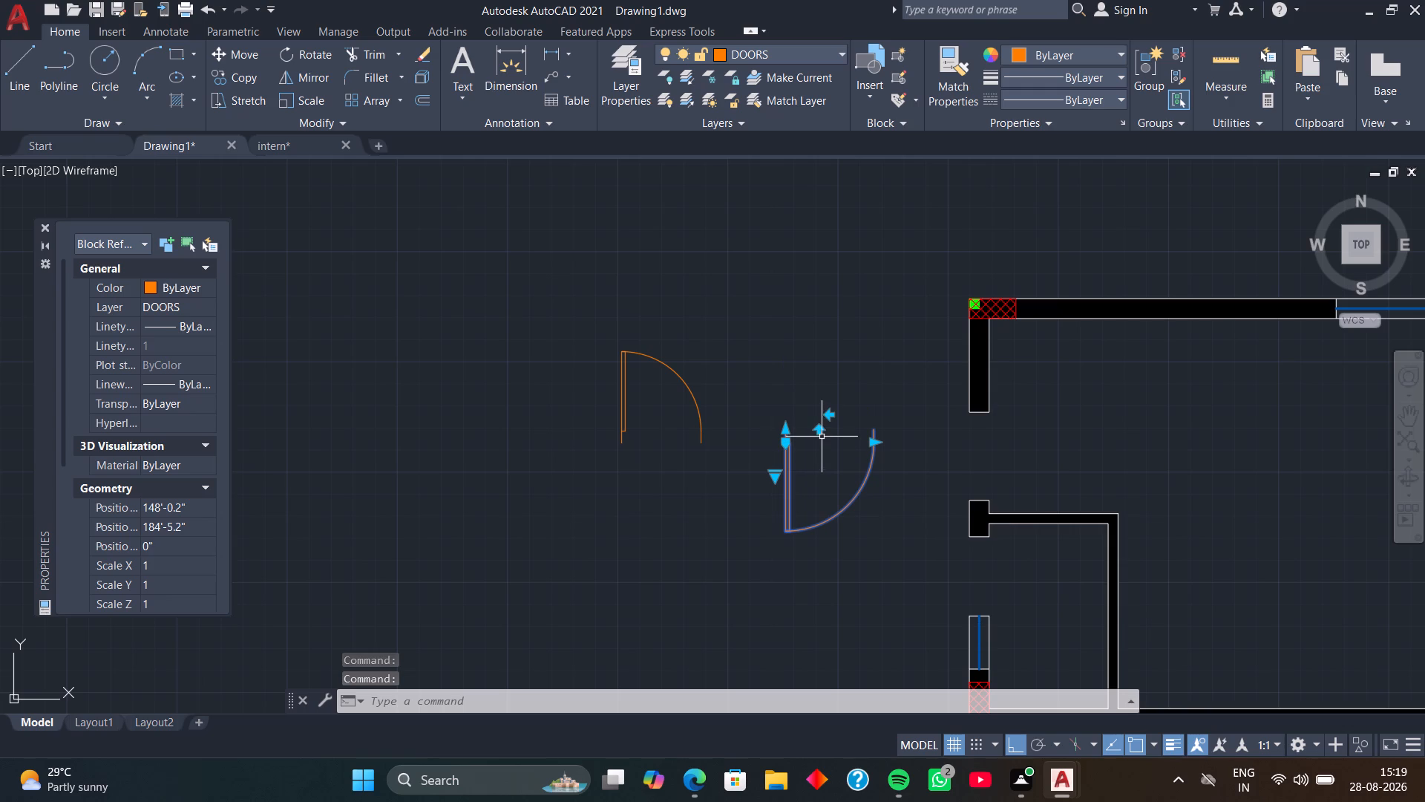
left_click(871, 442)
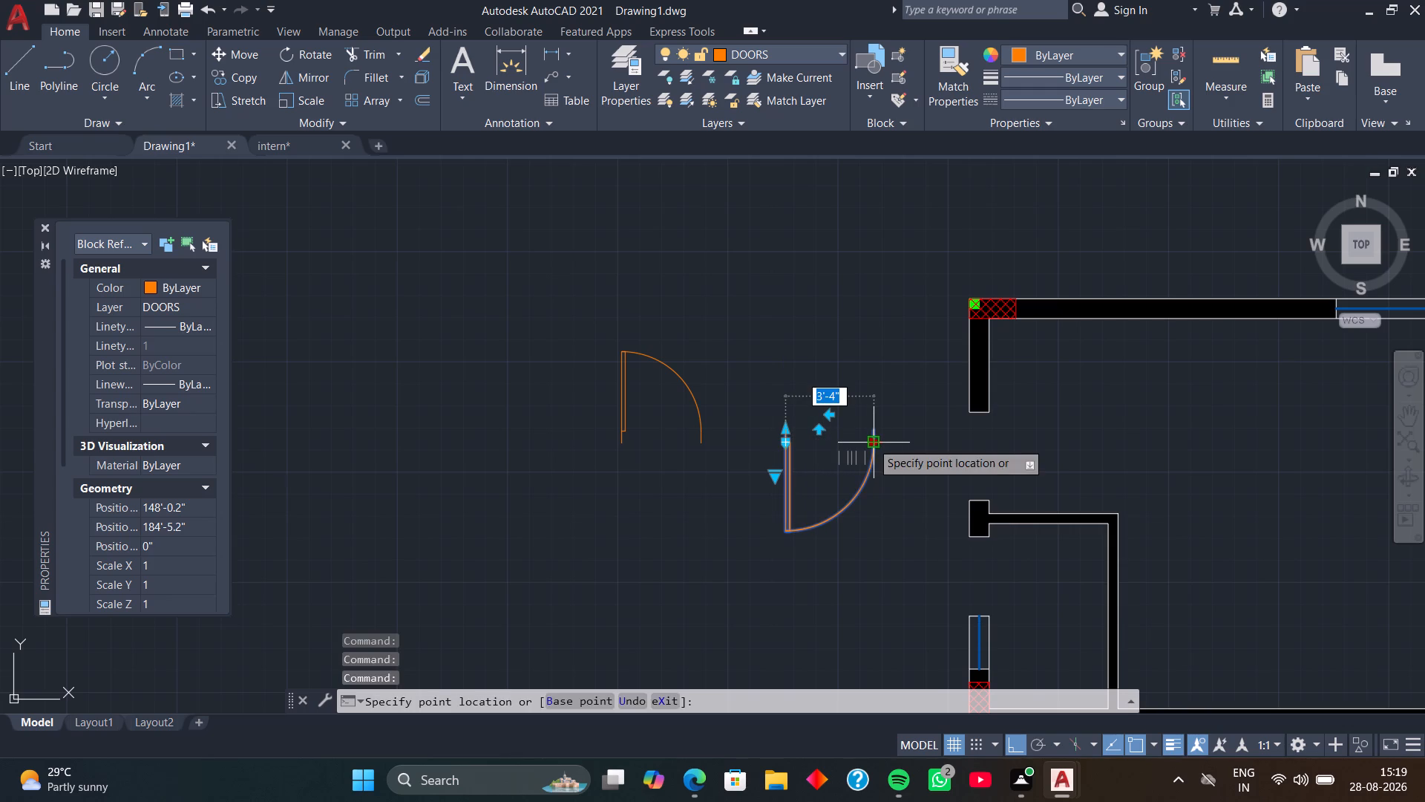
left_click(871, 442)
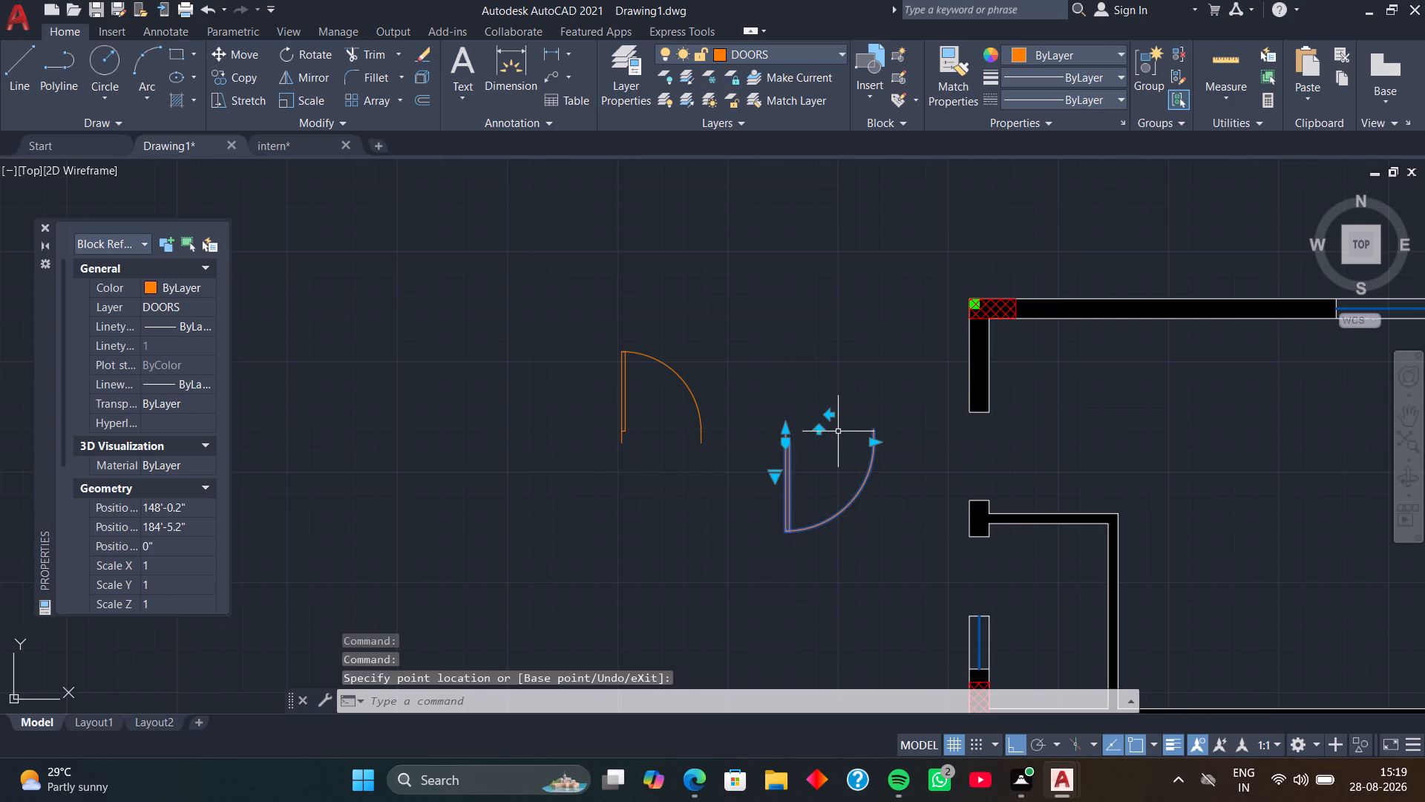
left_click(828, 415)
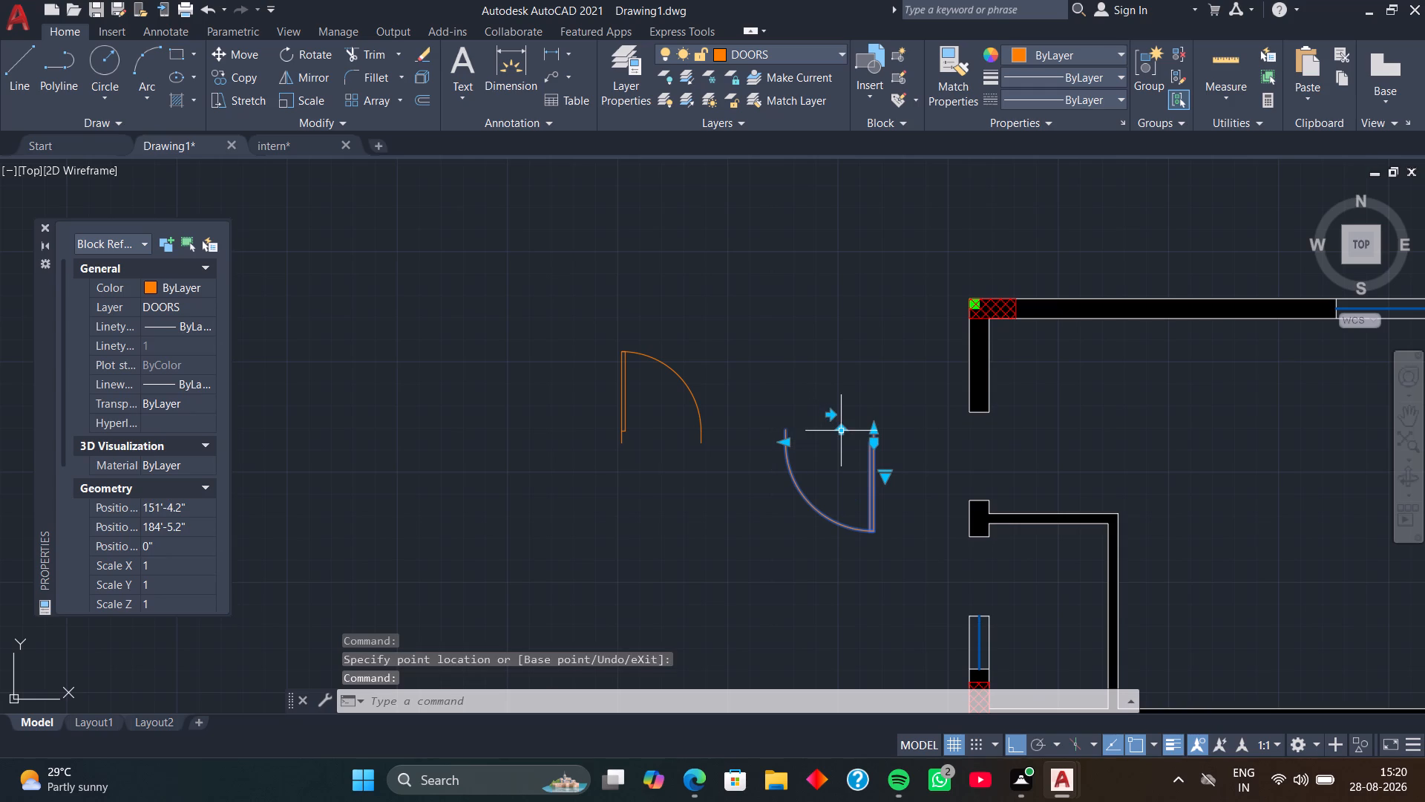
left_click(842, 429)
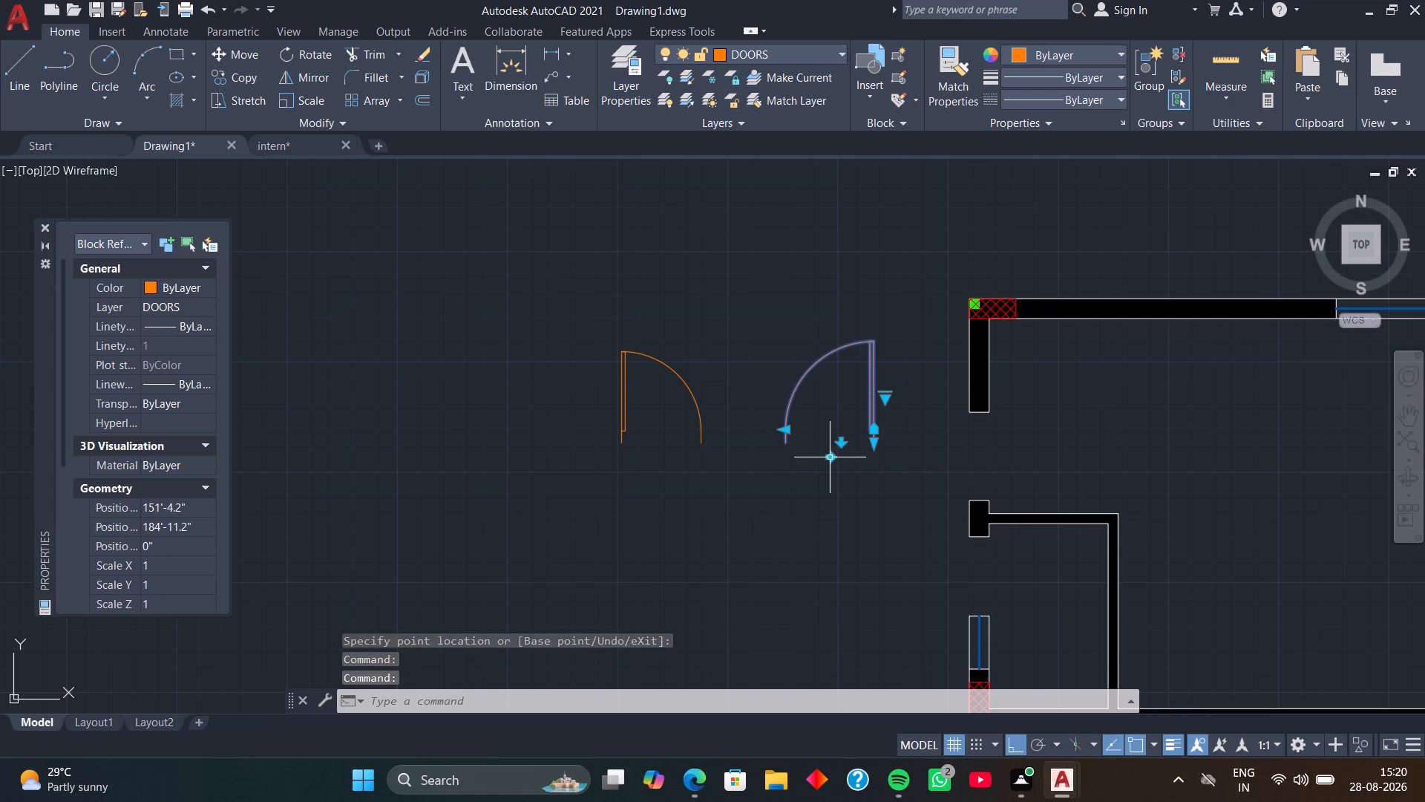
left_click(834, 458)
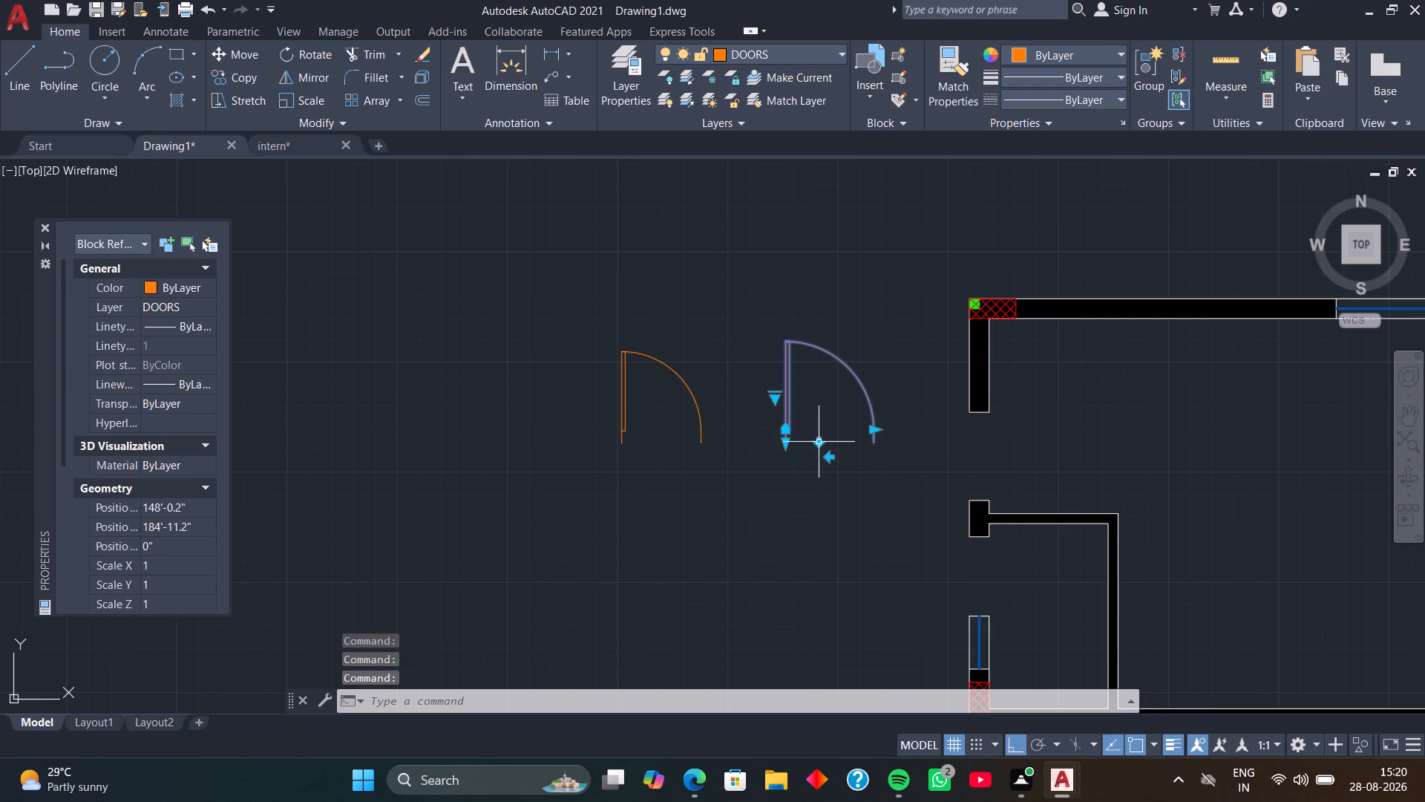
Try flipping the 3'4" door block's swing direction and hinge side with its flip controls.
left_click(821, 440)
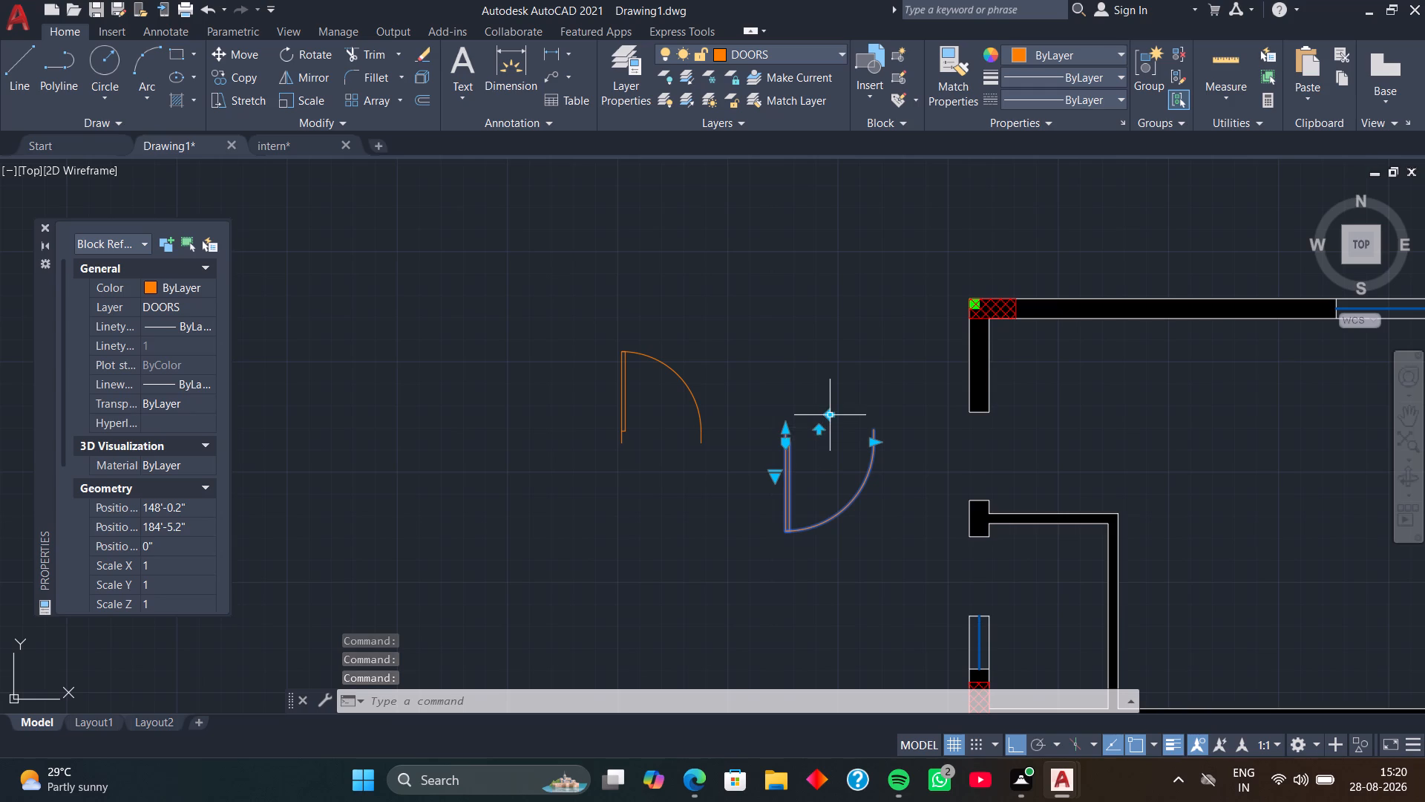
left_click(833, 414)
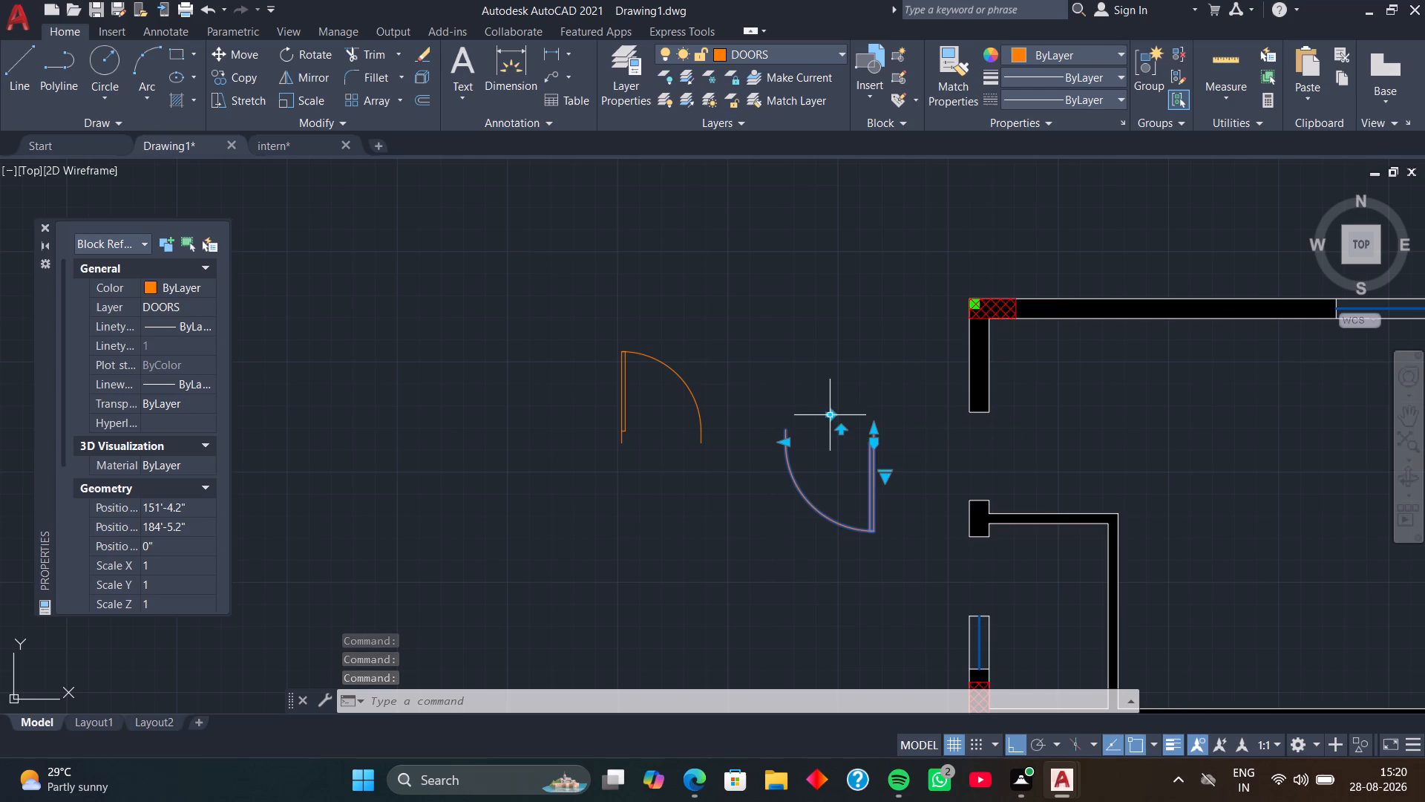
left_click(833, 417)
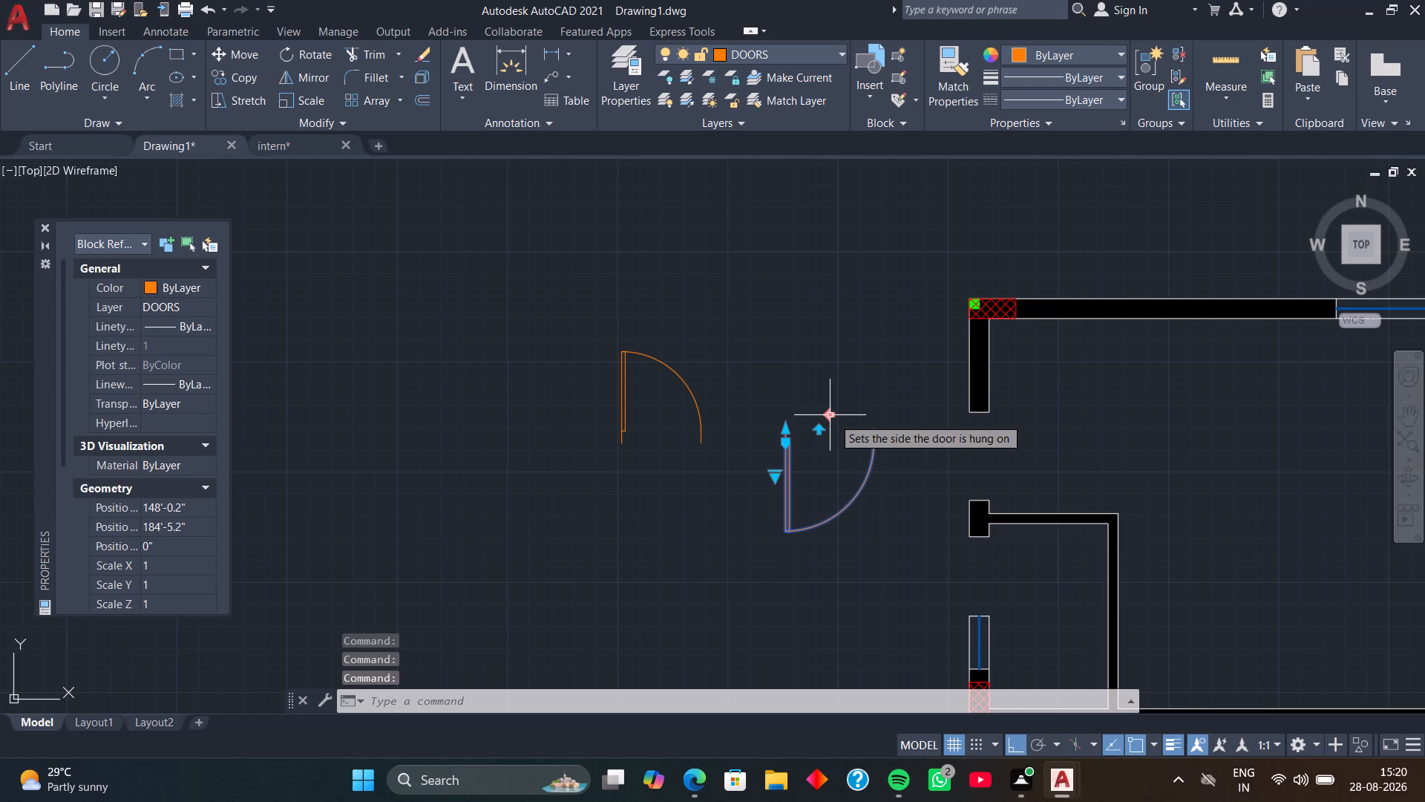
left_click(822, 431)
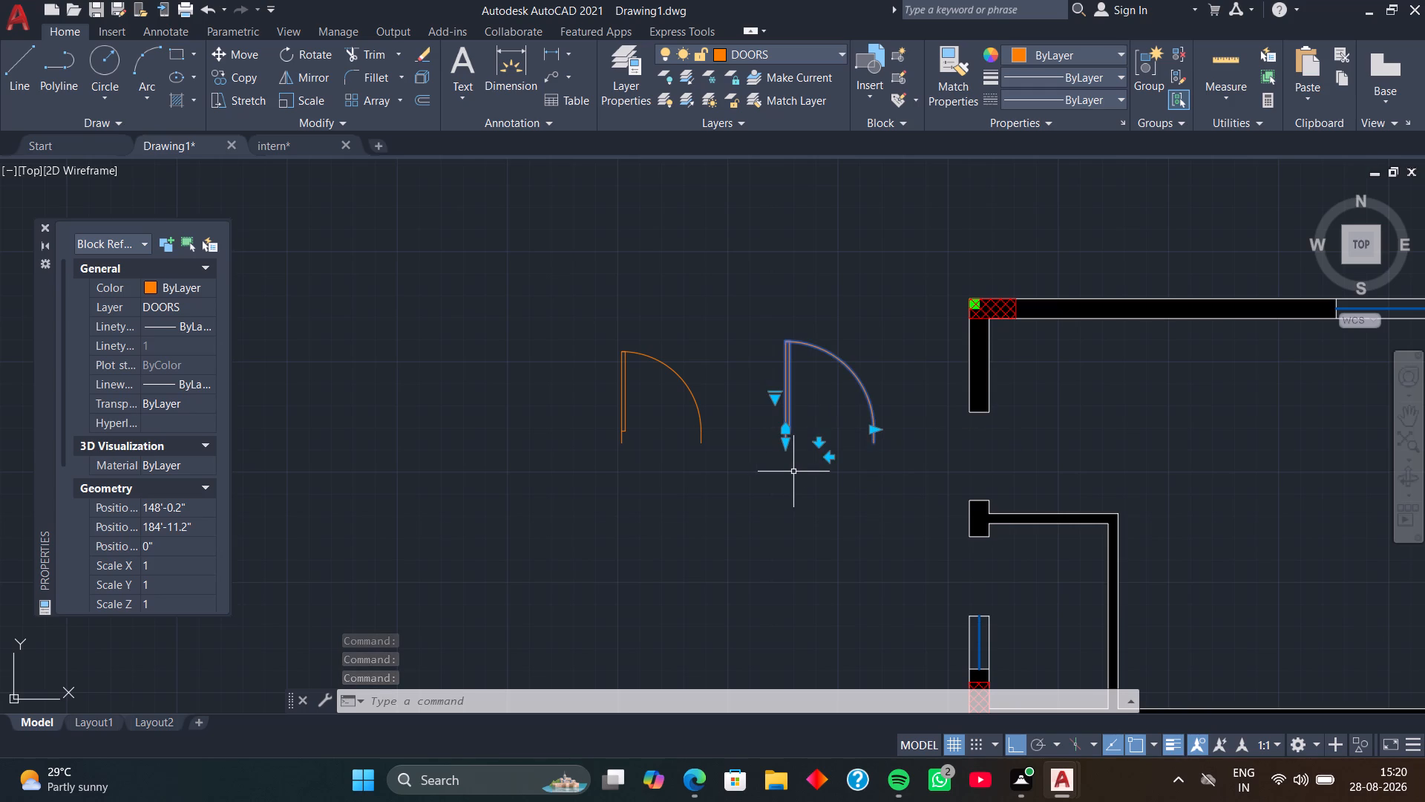
Rotate the 3'4" door block to 270° about a base point near its lower latch-side endpoint.
type("RO")
key("space")
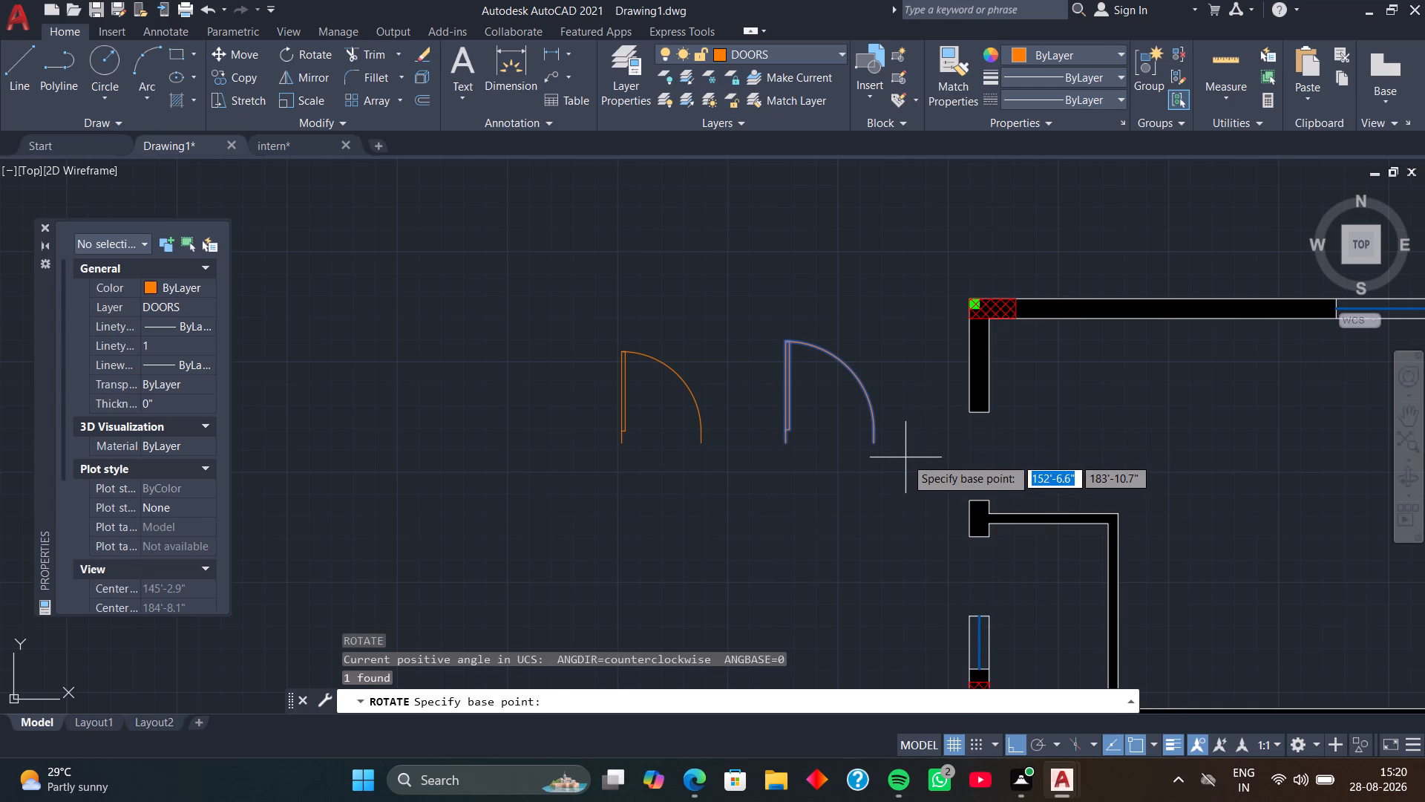
left_click(879, 457)
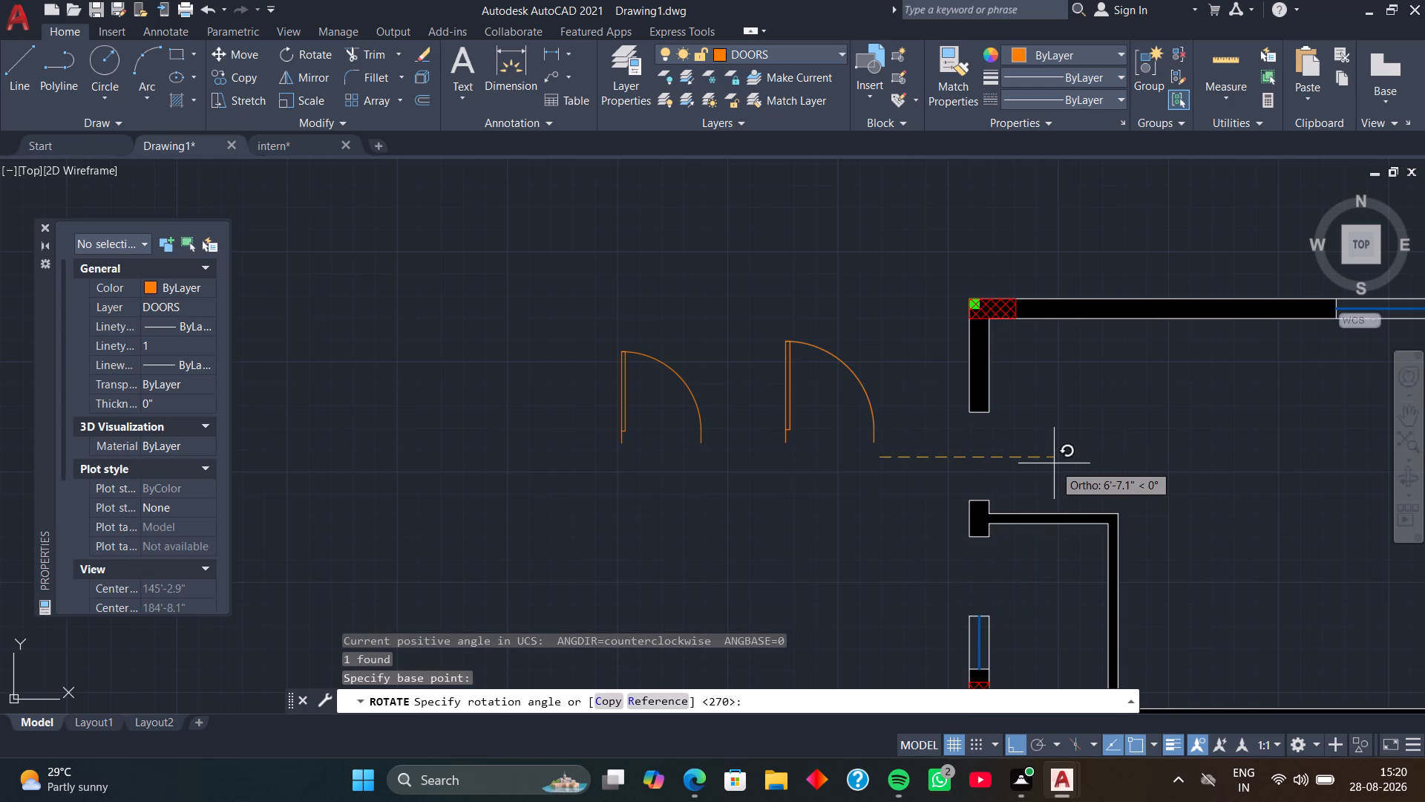
scroll(1057, 462, "down", 3)
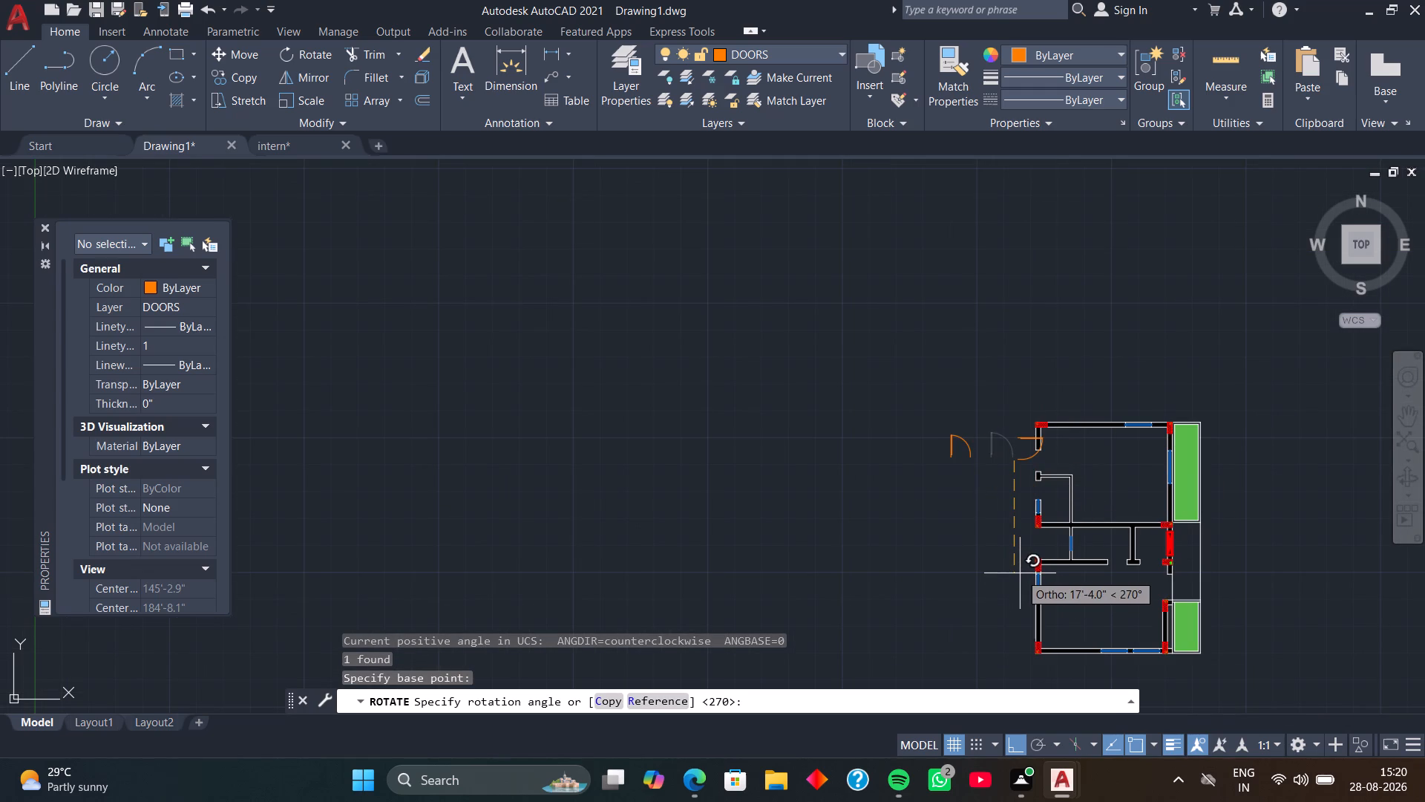
left_click(999, 560)
scroll(1011, 483, "up", 2)
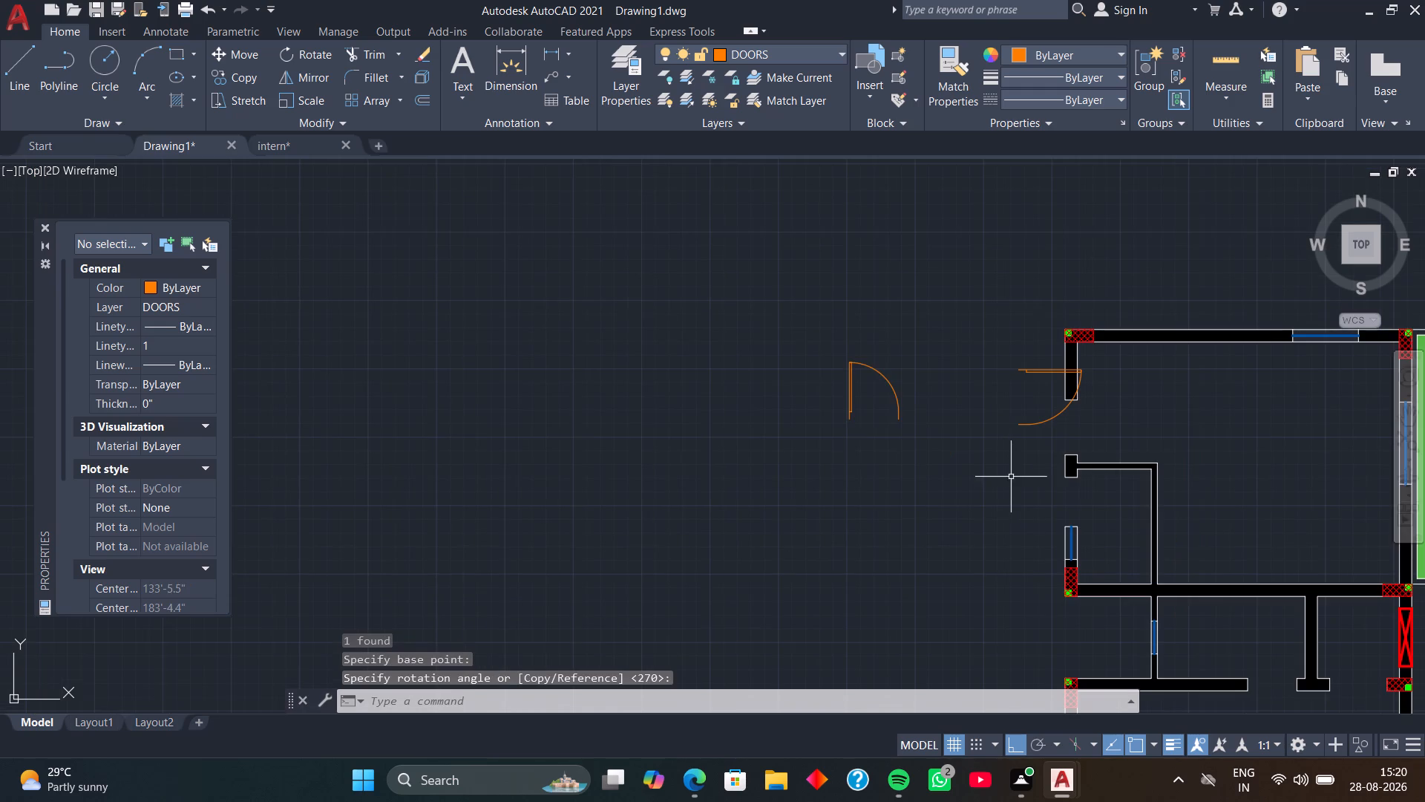
Mirror the rotated 3'4" door block across a horizontal line just below it, erasing the source object.
middle_click_drag(1009, 473, 868, 495)
scroll(913, 457, "up", 1)
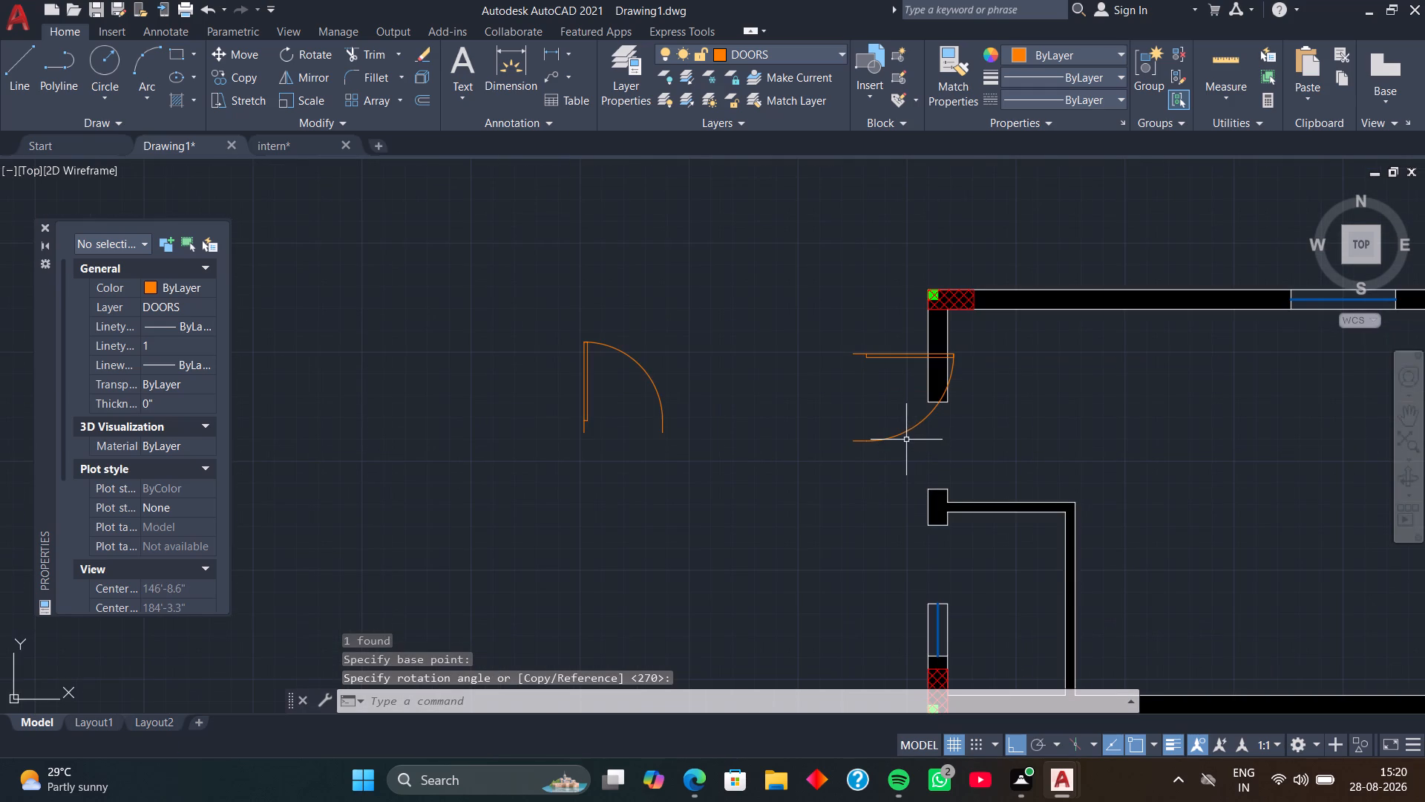
left_click(894, 437)
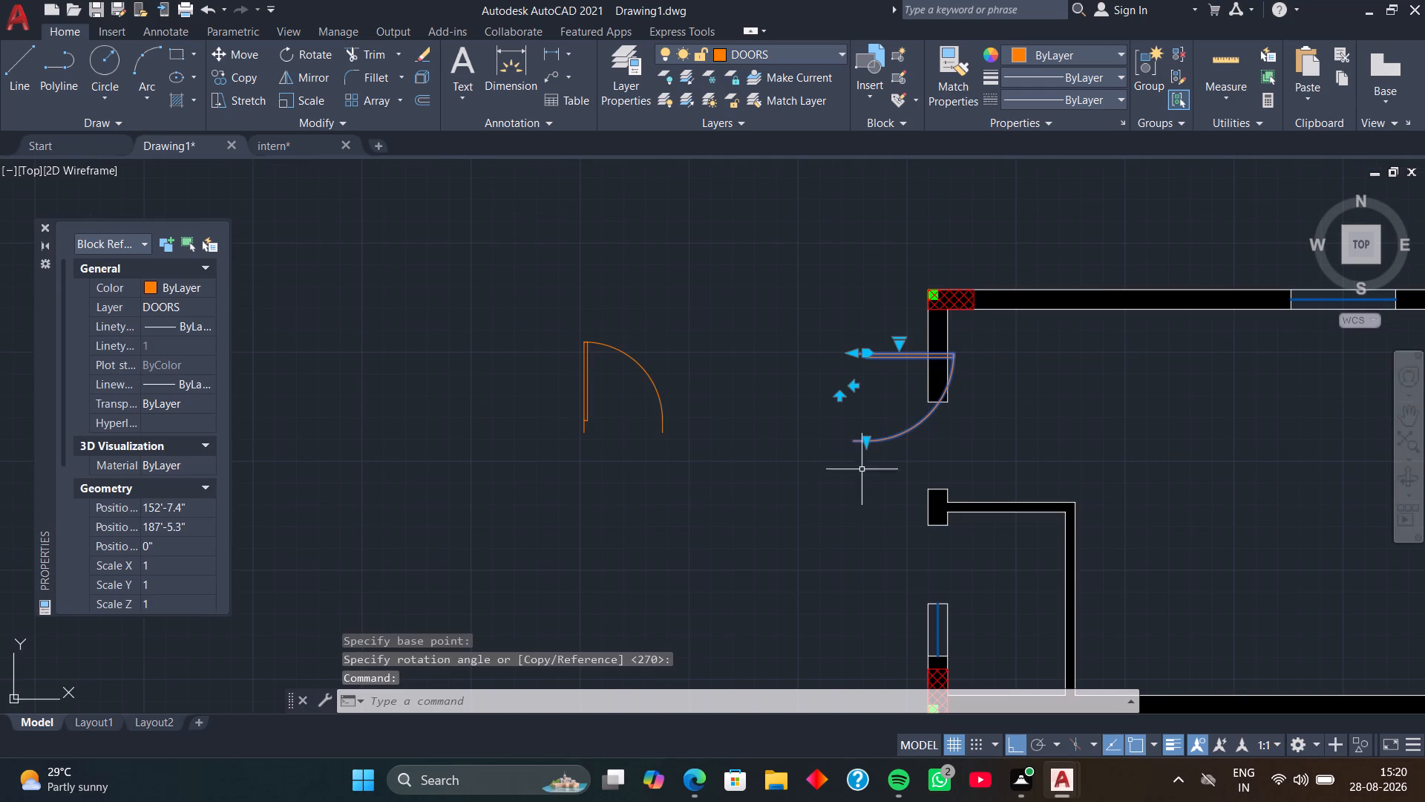
type("MI")
key("space")
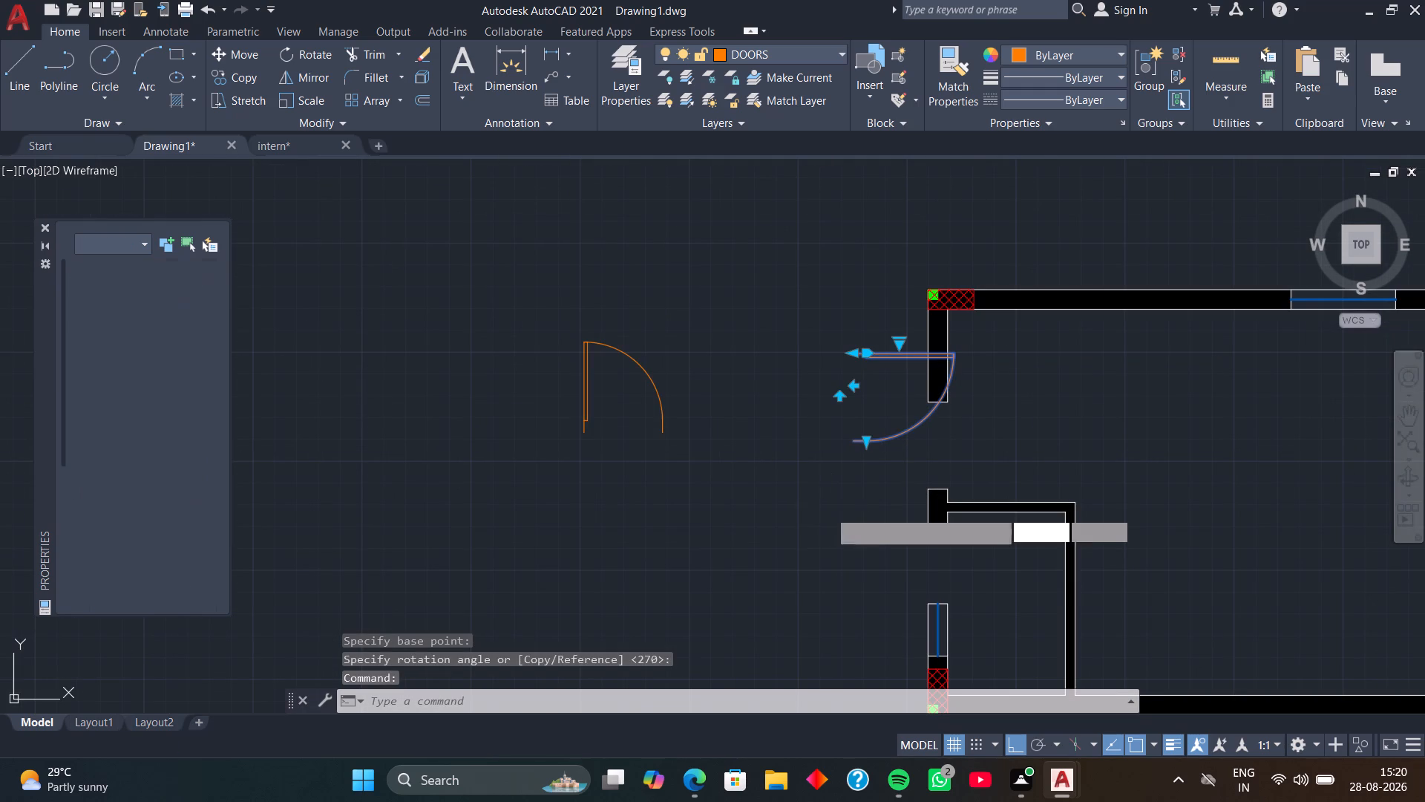
left_click(819, 462)
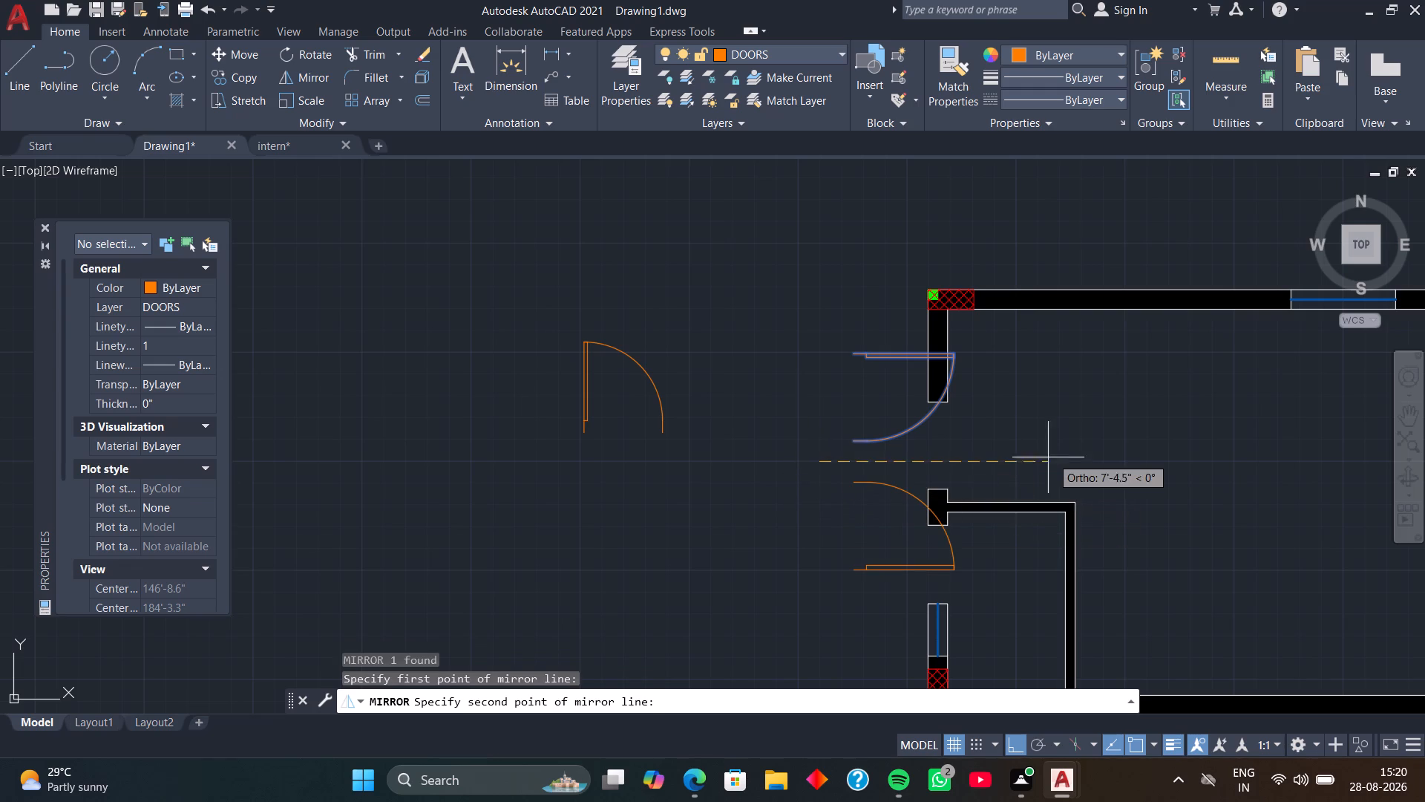
left_click(1078, 452)
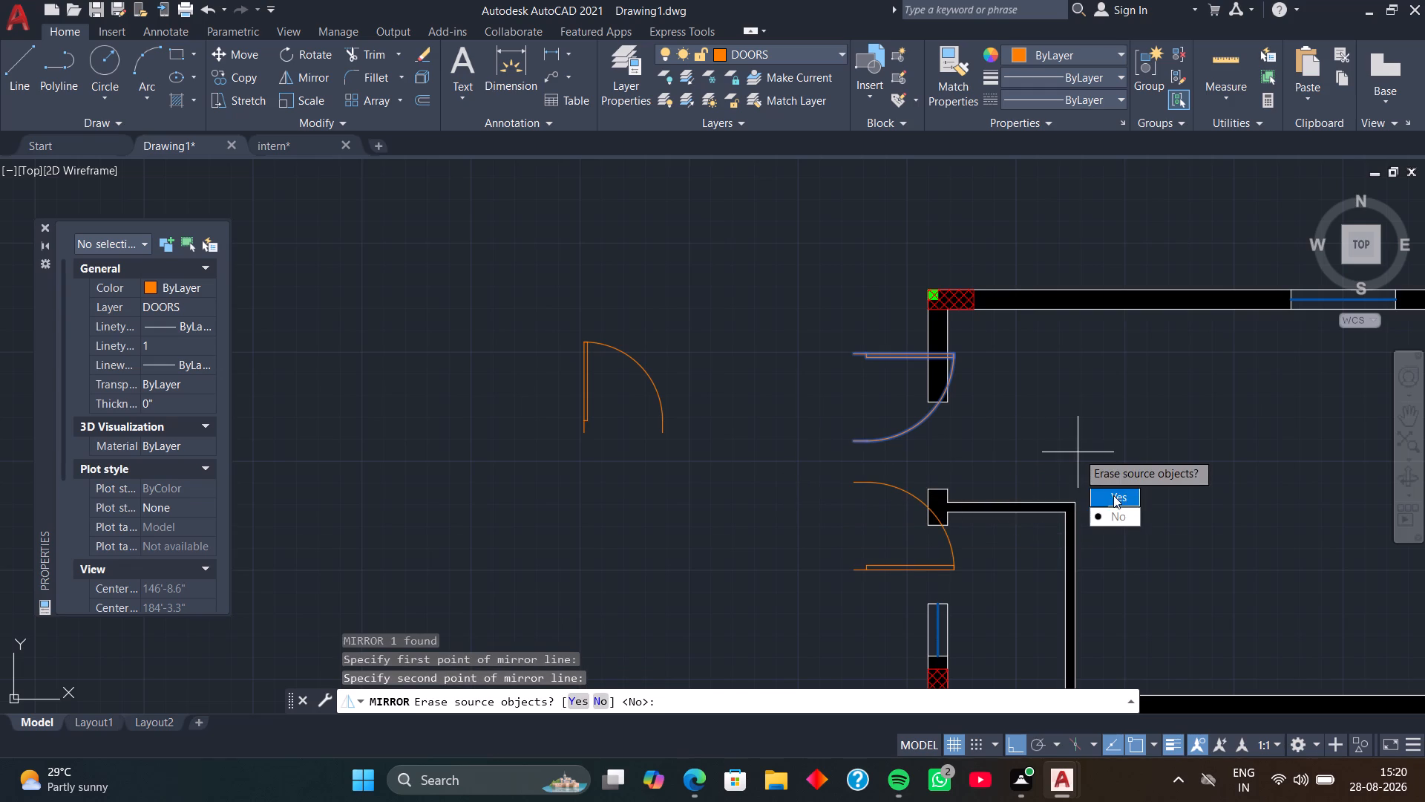
left_click_drag(1113, 495, 1078, 452)
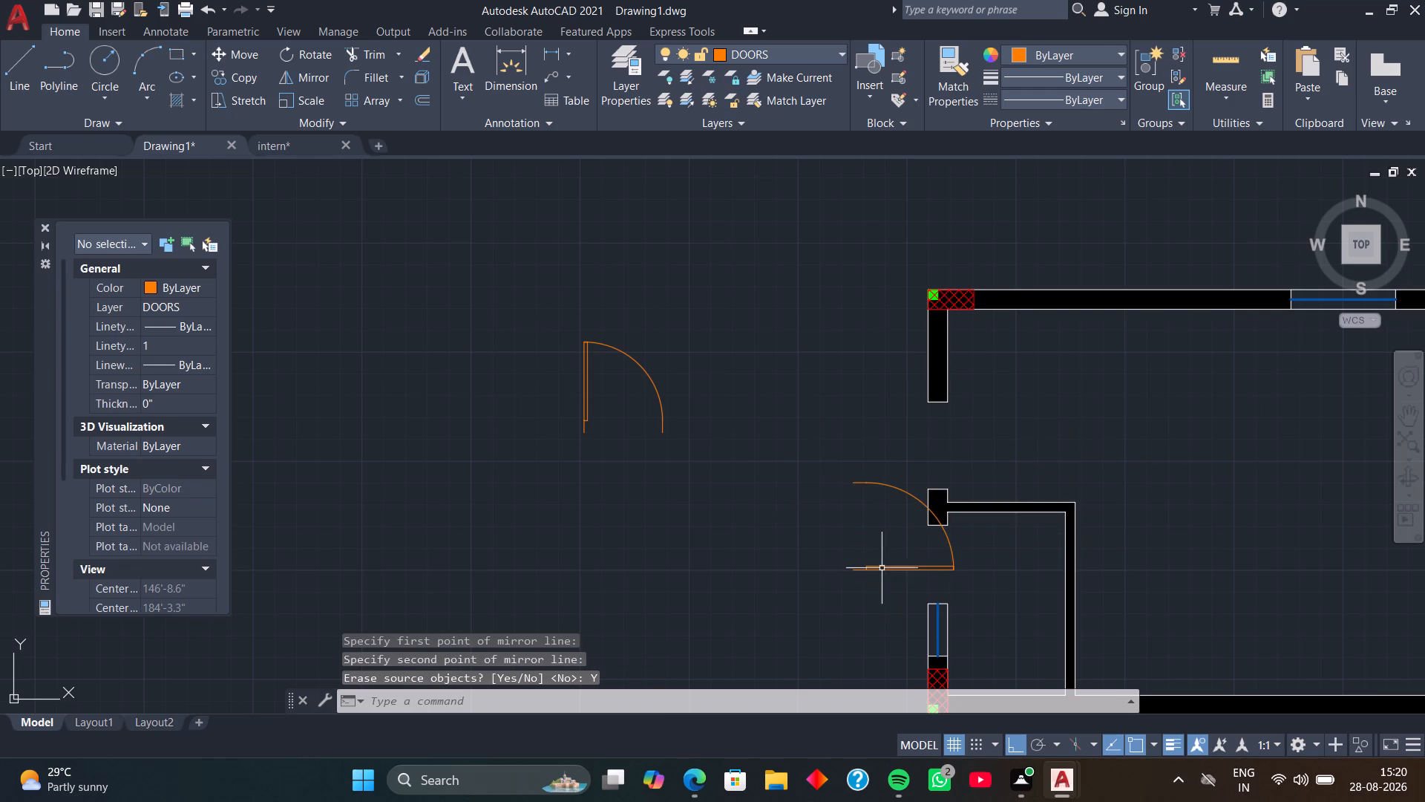
Move the 3'4" door block by its leaf's hinge corner, with Ortho off, onto the wall stub below the left wall's upper opening.
left_click(882, 568)
scroll(845, 581, "up", 2)
type("M")
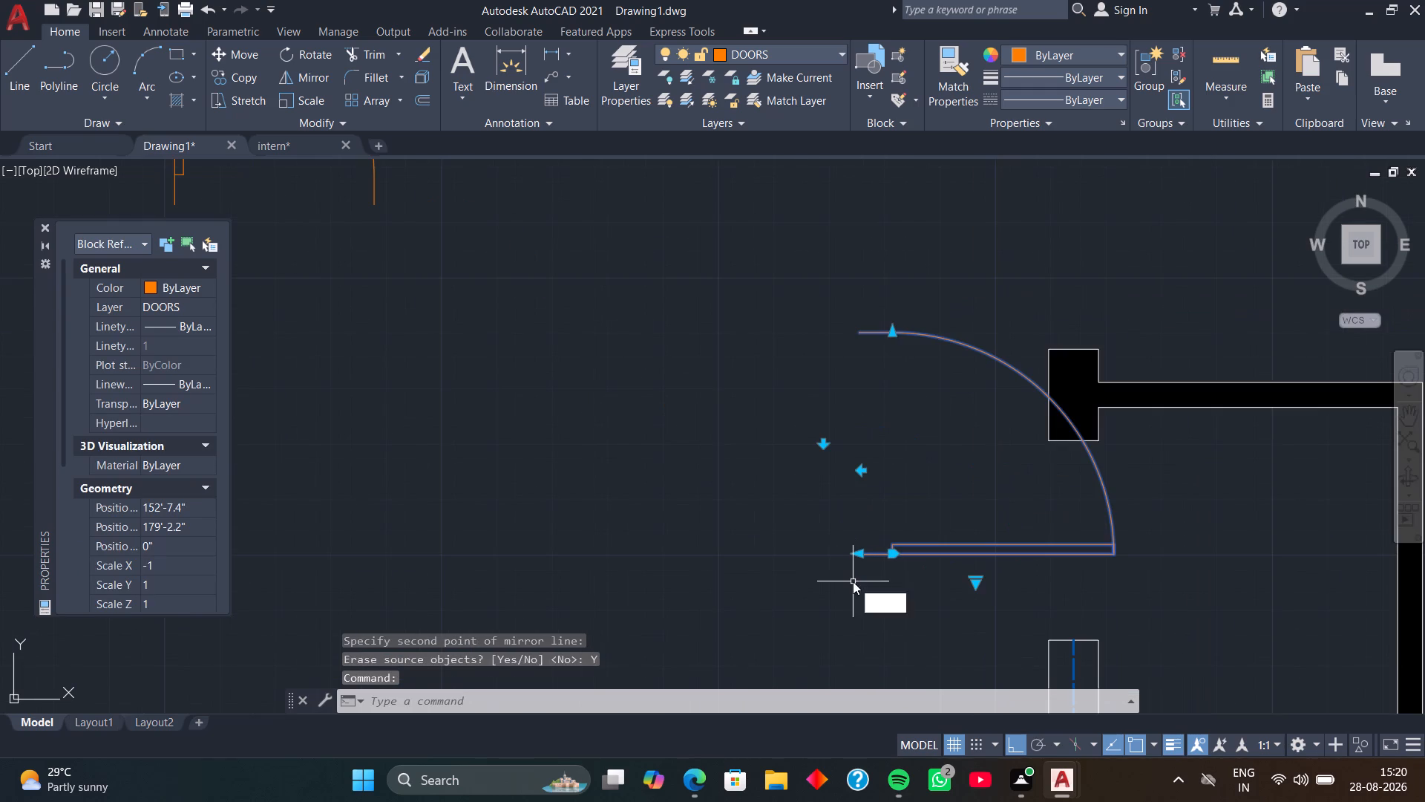
key("space")
scroll(874, 567, "up", 2)
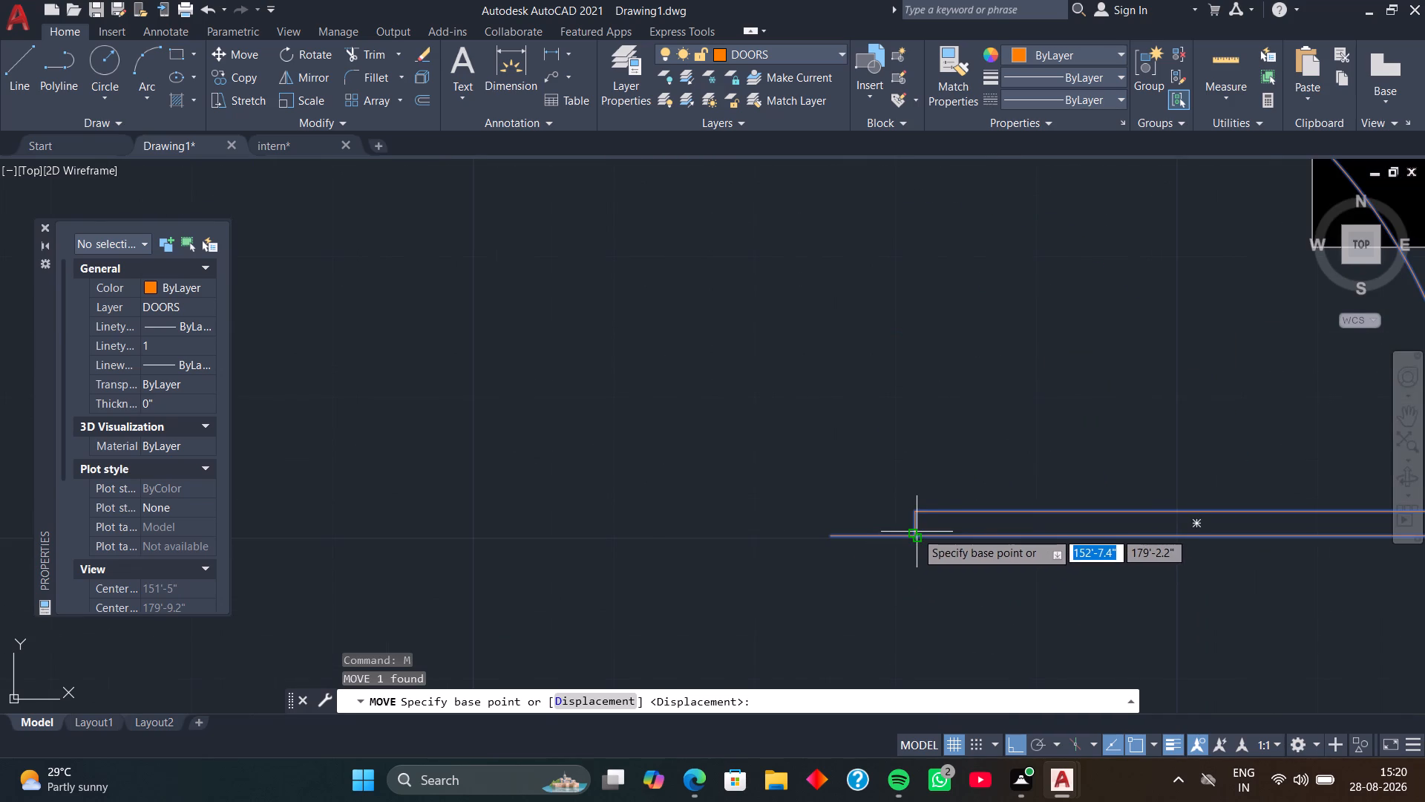
left_click(914, 536)
scroll(981, 405, "down", 2)
middle_click_drag(992, 400, 852, 504)
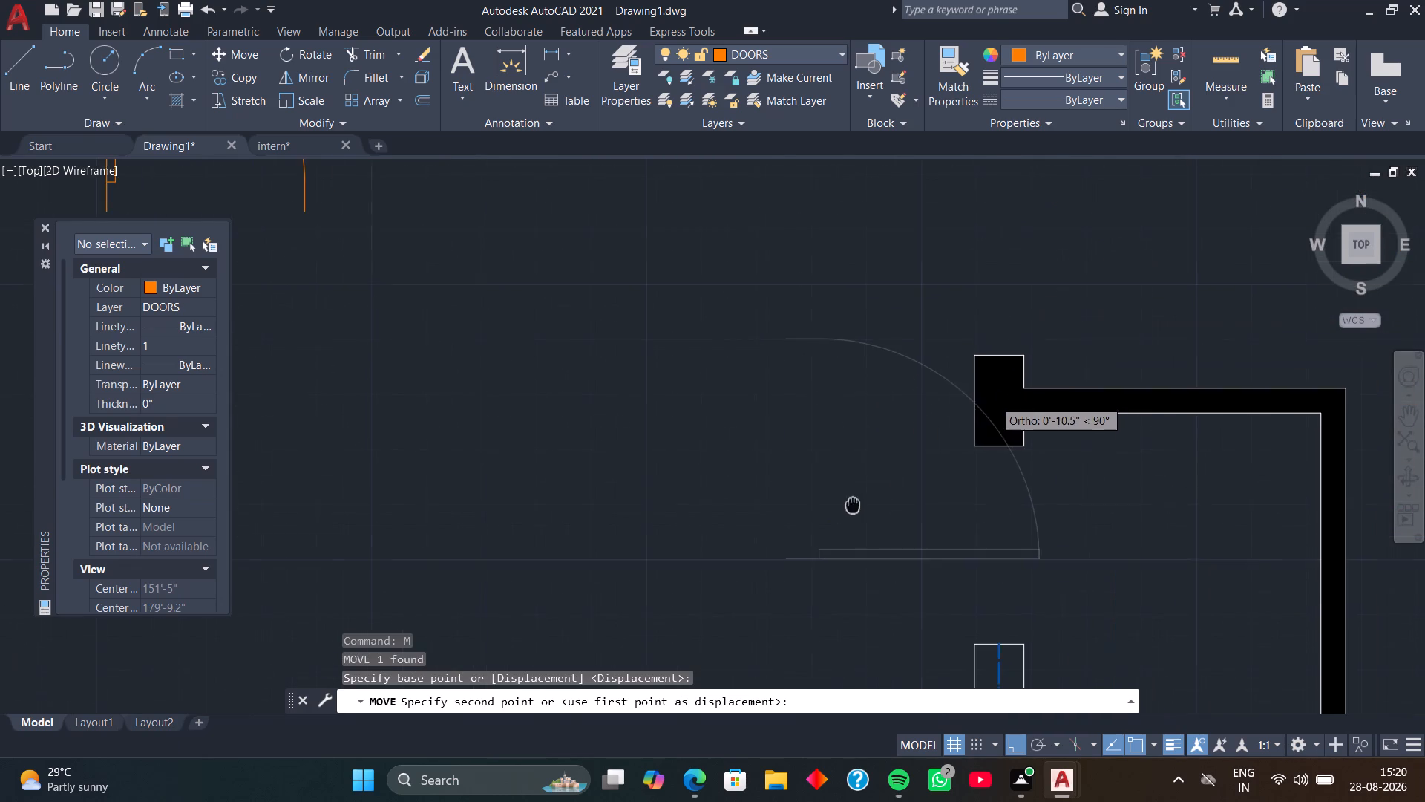
key("F8")
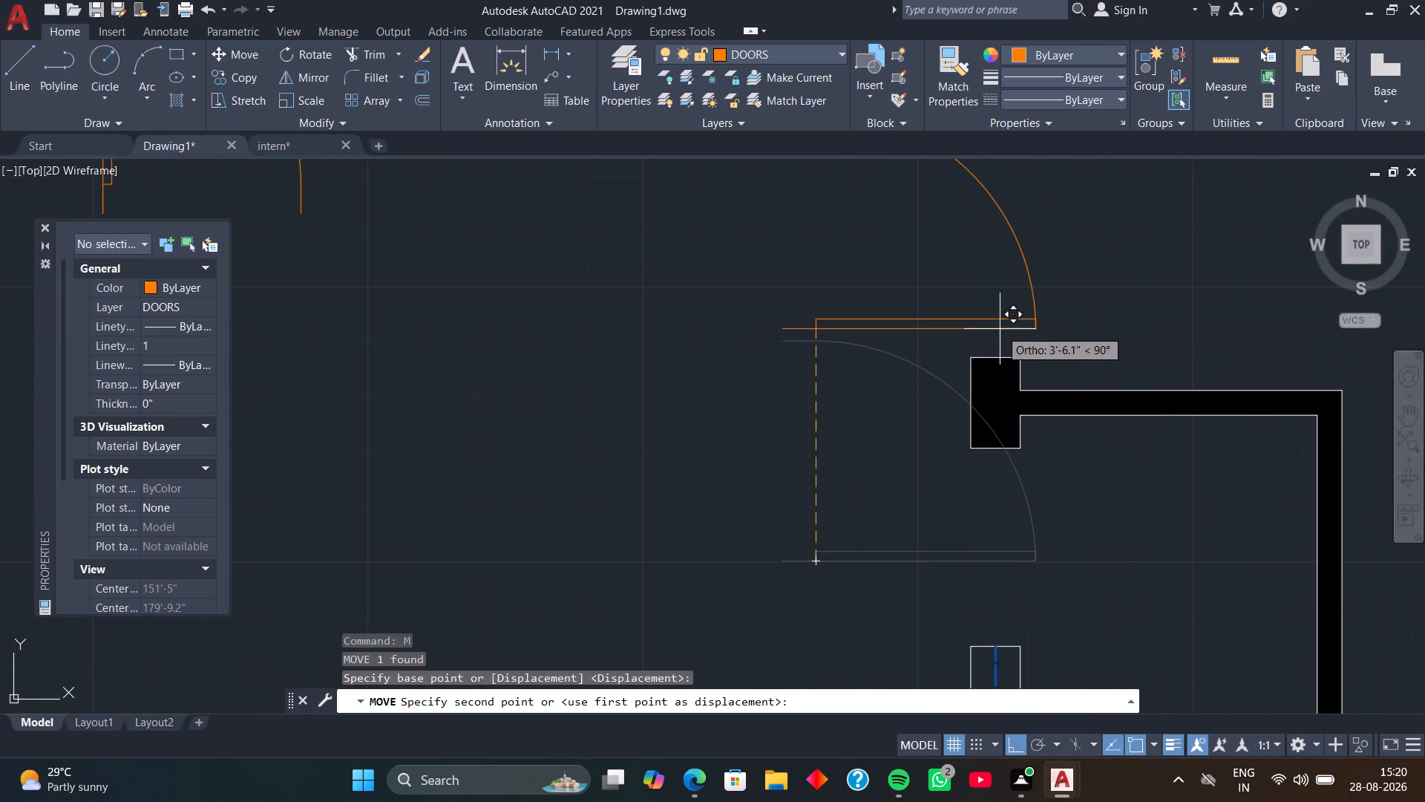
scroll(993, 343, "down", 1)
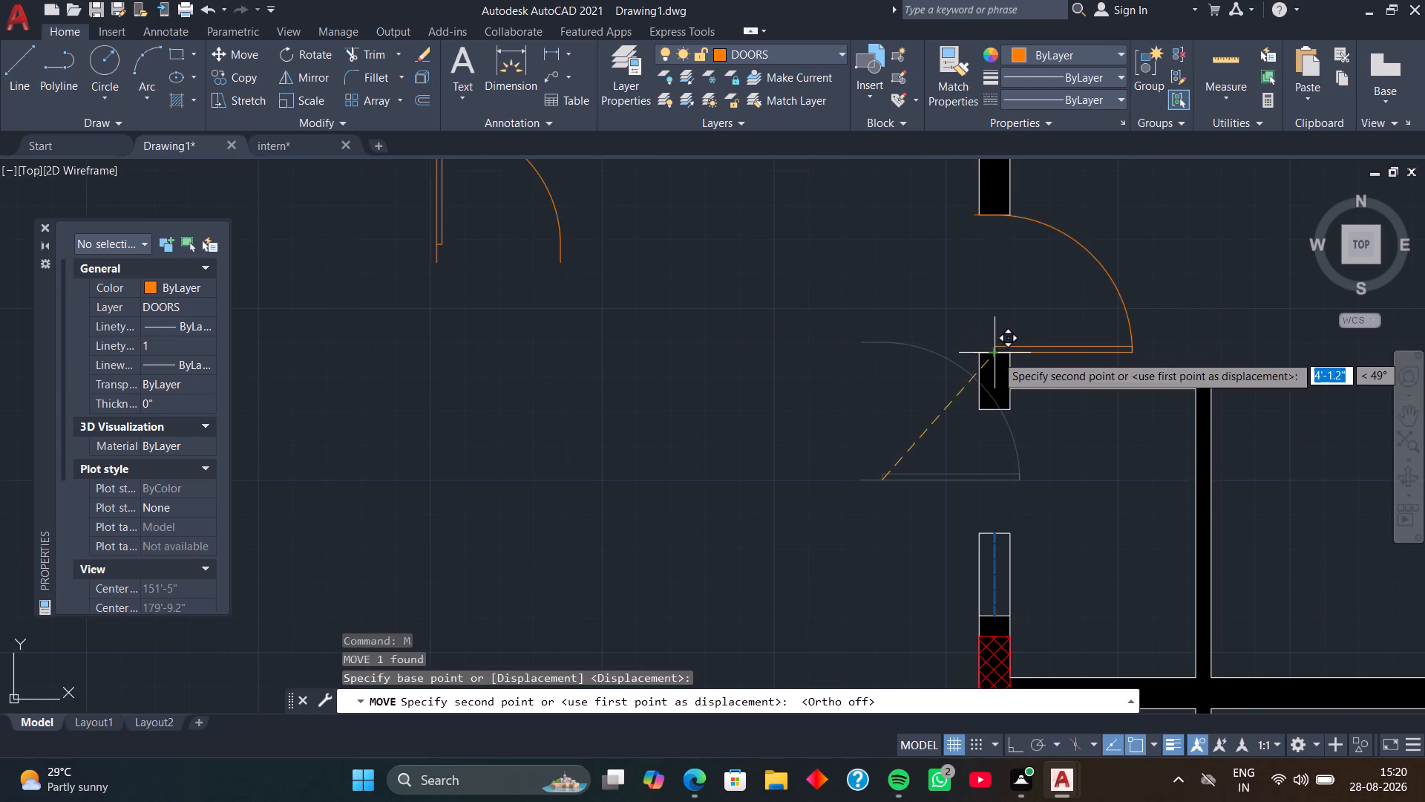
scroll(995, 365, "up", 3)
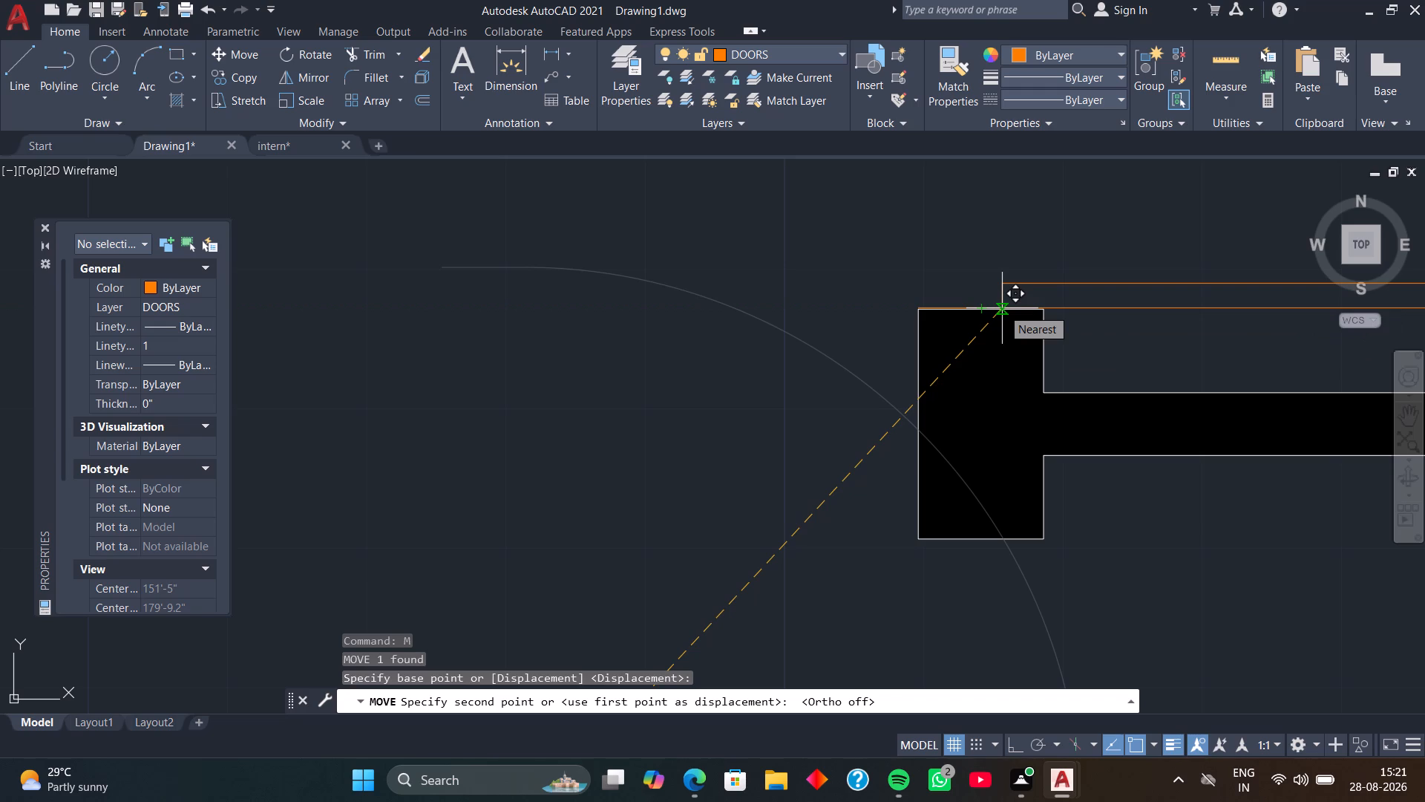
left_click(1002, 310)
Rotate the 3' door block to 270° about its lower hinge-side endpoint.
scroll(946, 264, "down", 3)
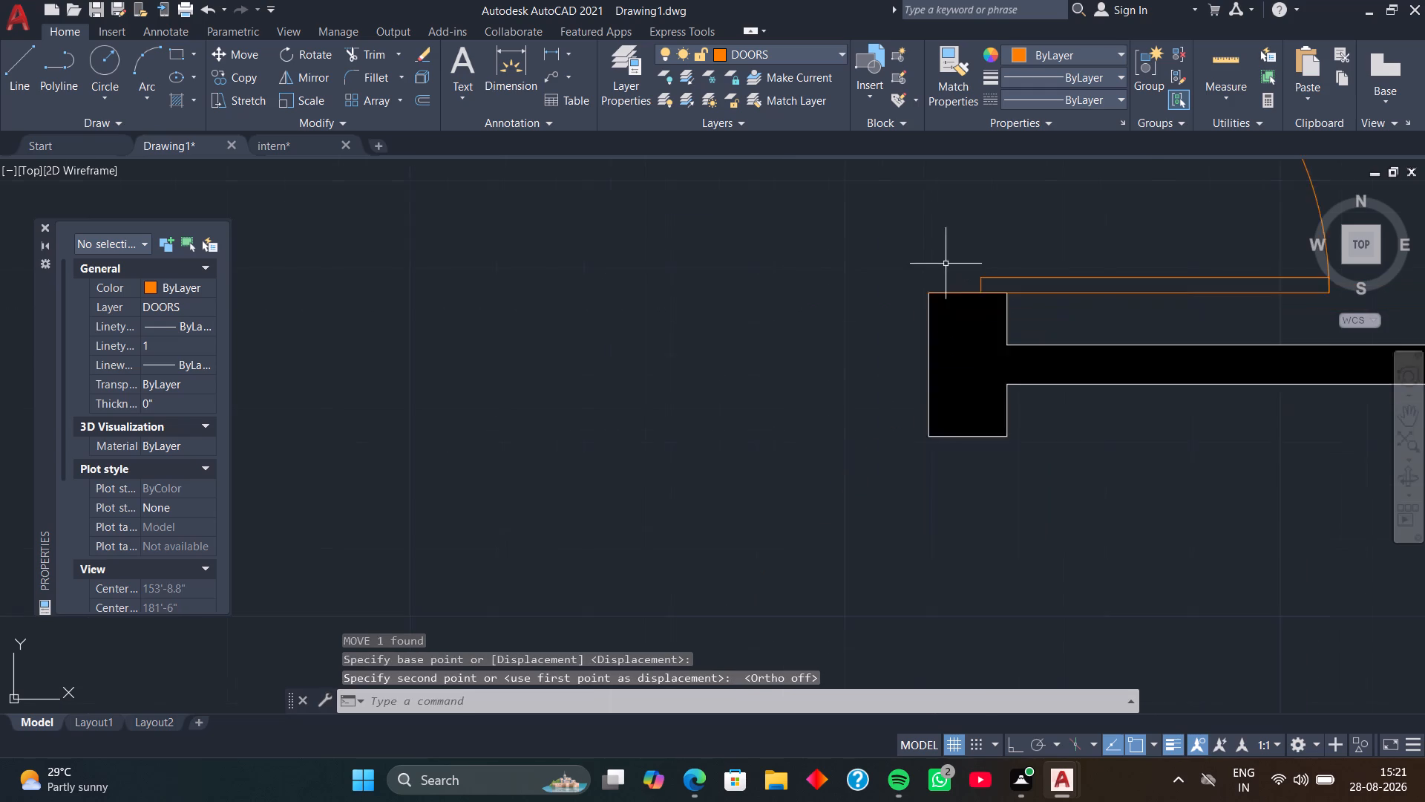
scroll(938, 236, "down", 3)
middle_click_drag(936, 237, 1050, 324)
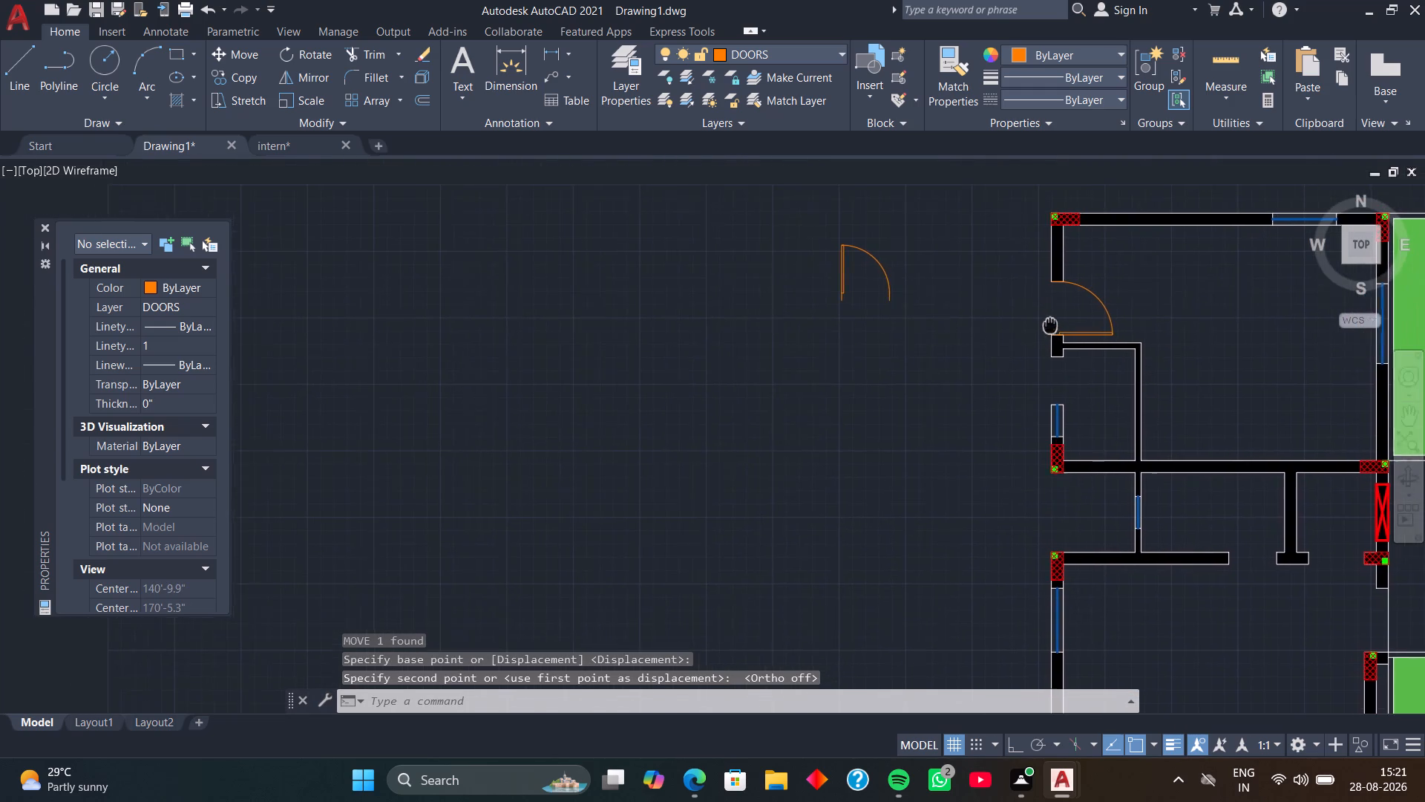
middle_click_drag(966, 288, 1002, 327)
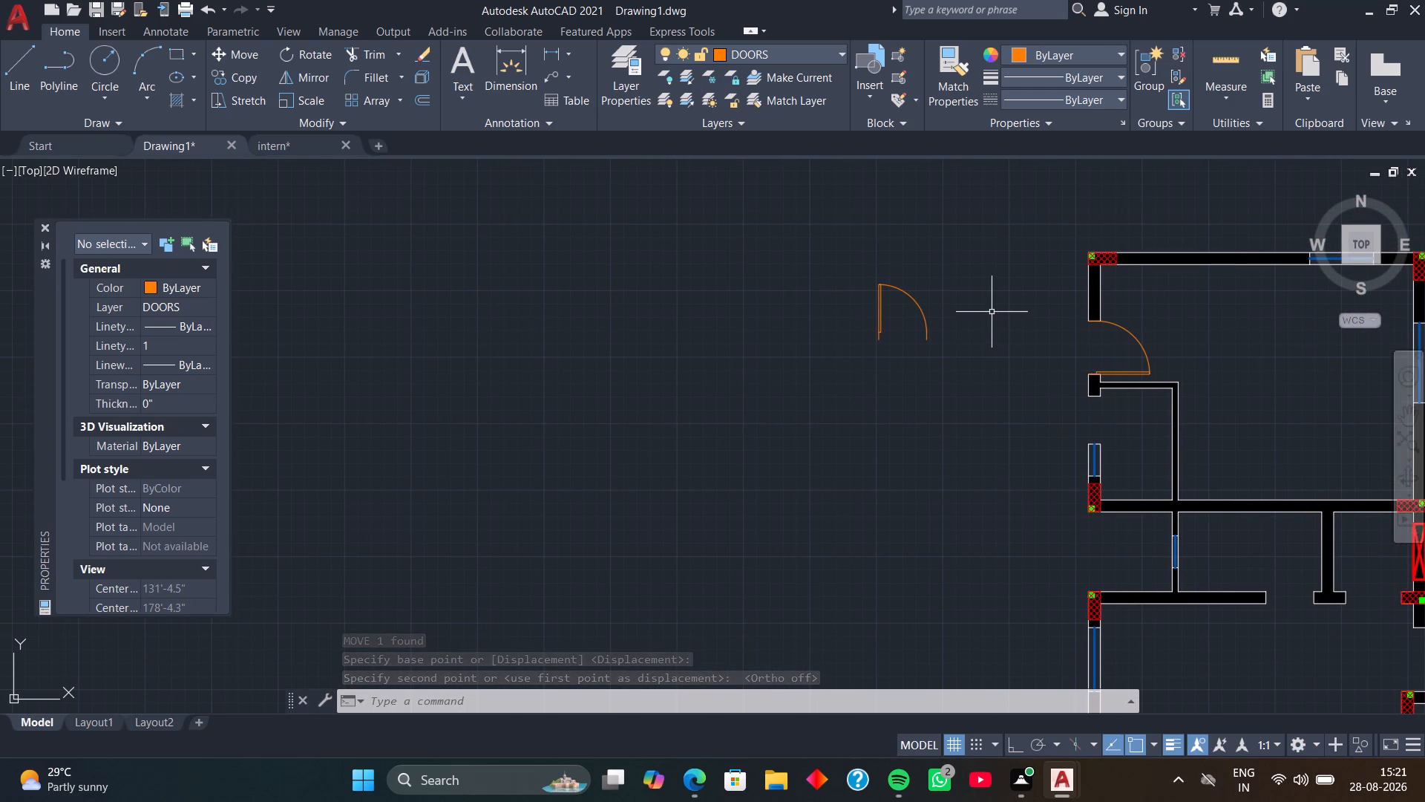
left_click(969, 257)
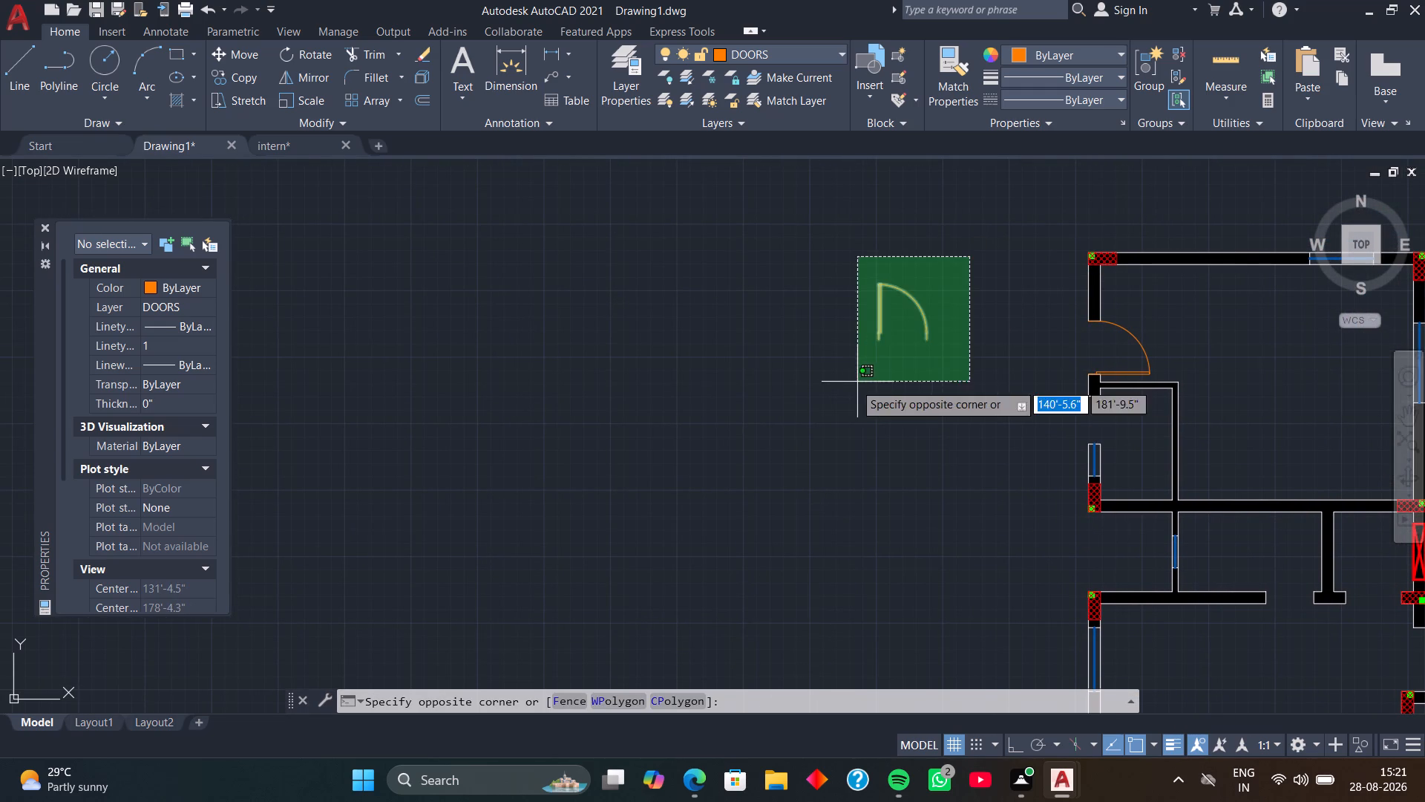
left_click(852, 385)
type("RO")
key("space")
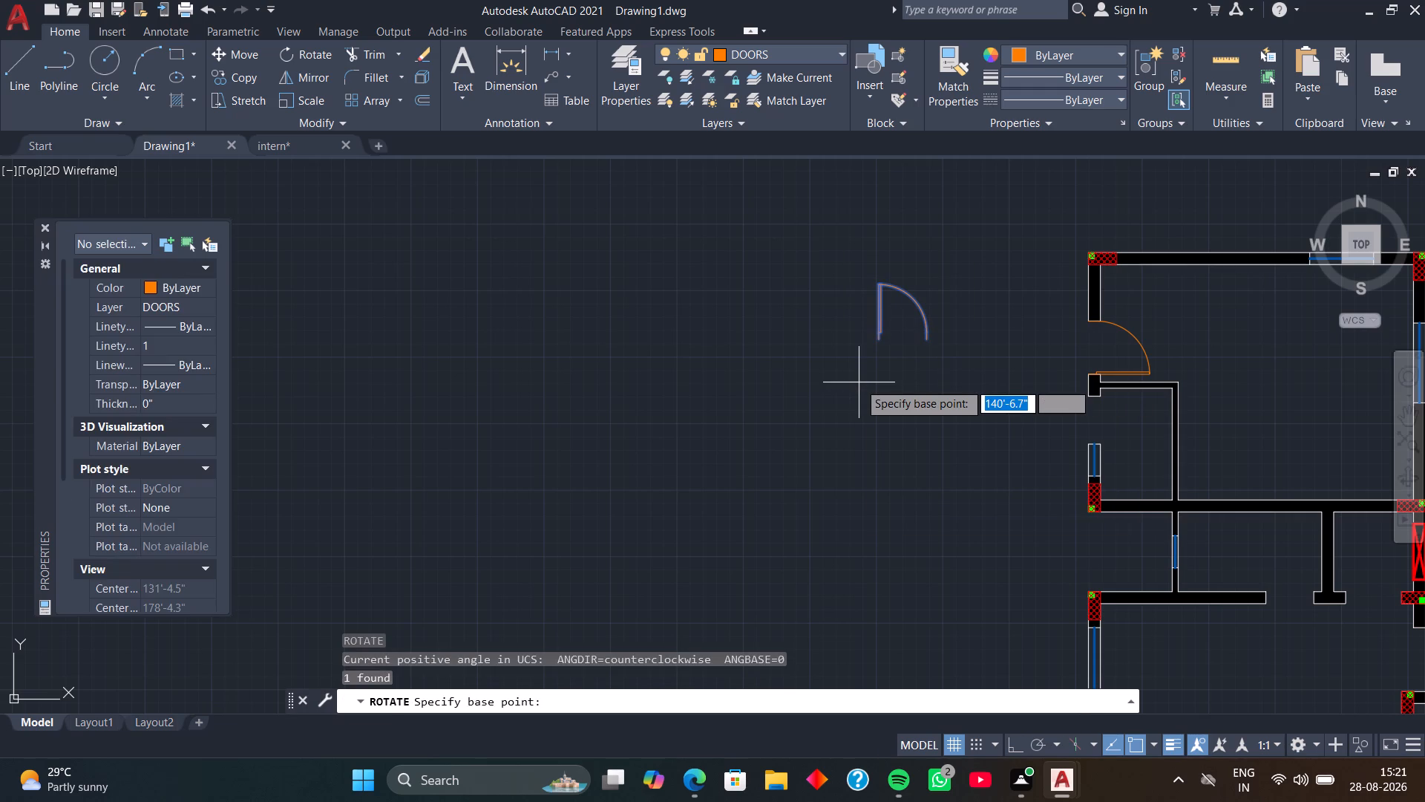
left_click(877, 347)
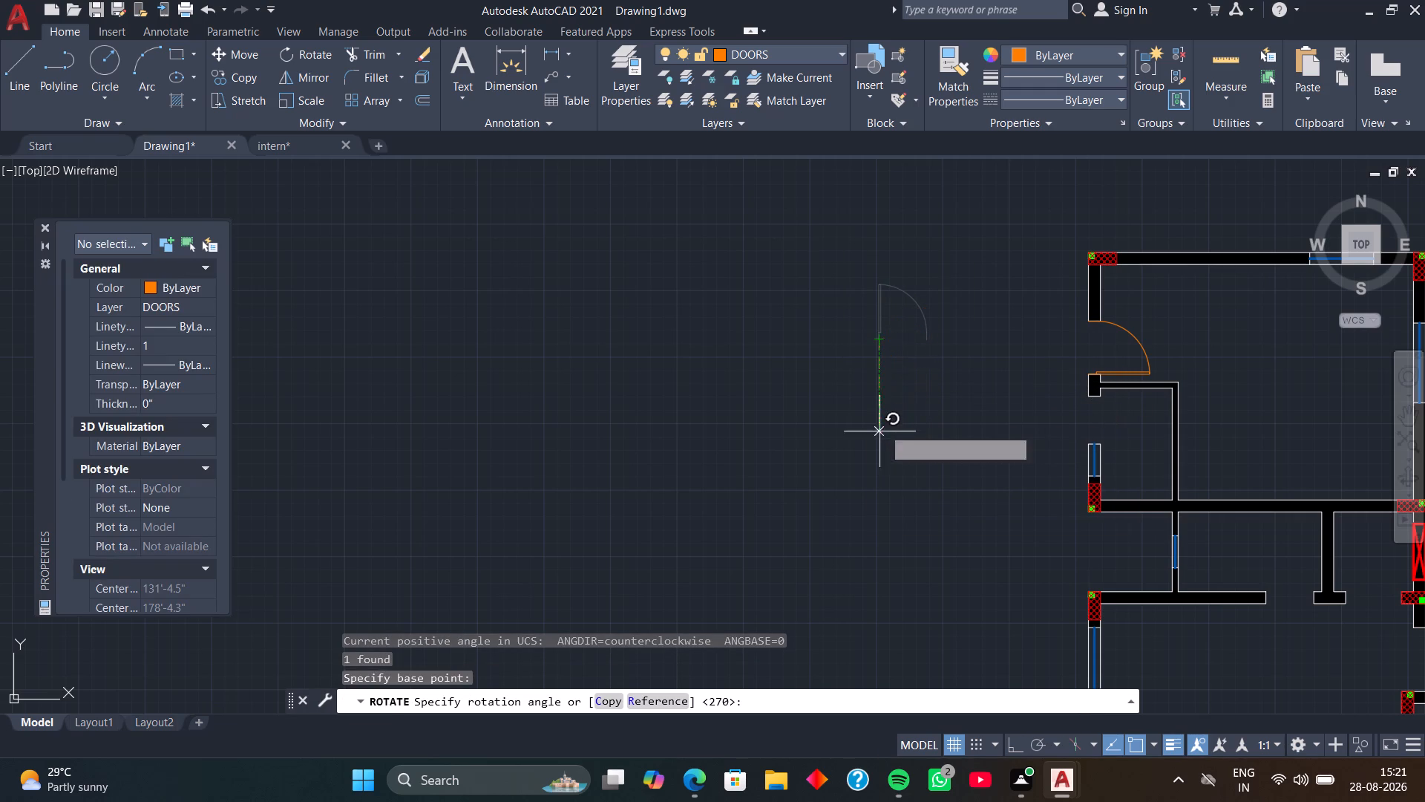
left_click_drag(873, 440, 874, 449)
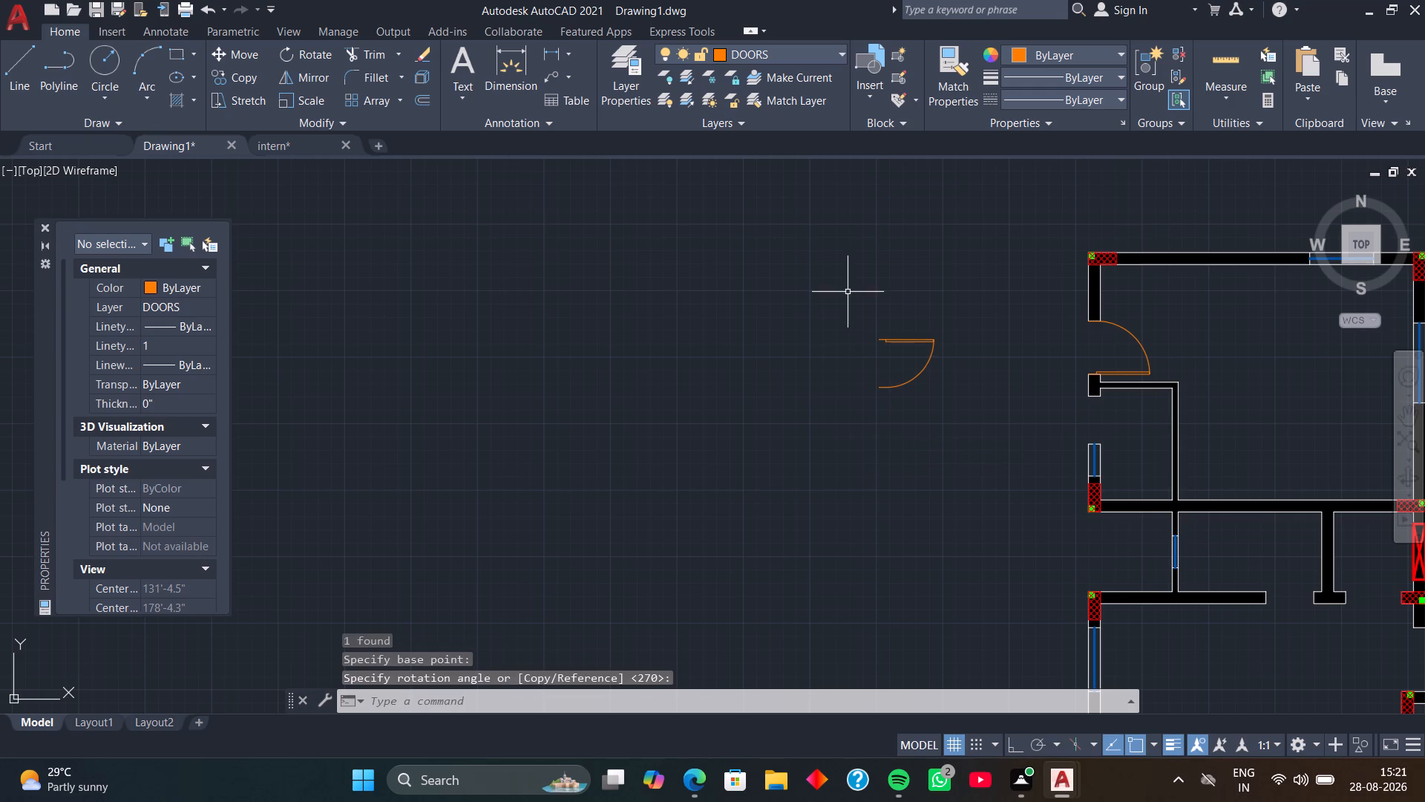
Move the 3' door block by its hinge-side end to the stub's lower outer corner, filling the left wall's second opening.
left_click(848, 292)
left_click(1004, 453)
scroll(917, 426, "up", 1)
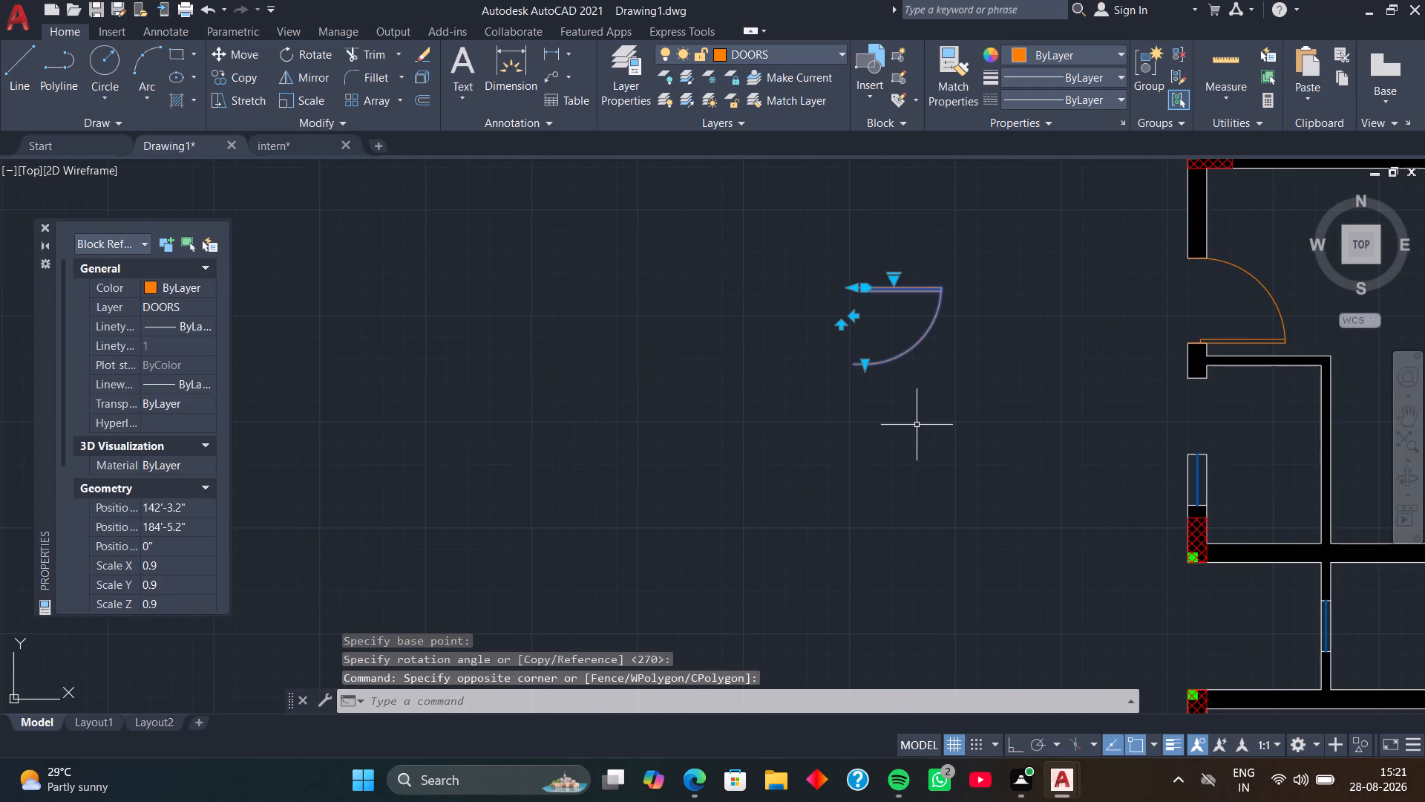
type("M")
key("space")
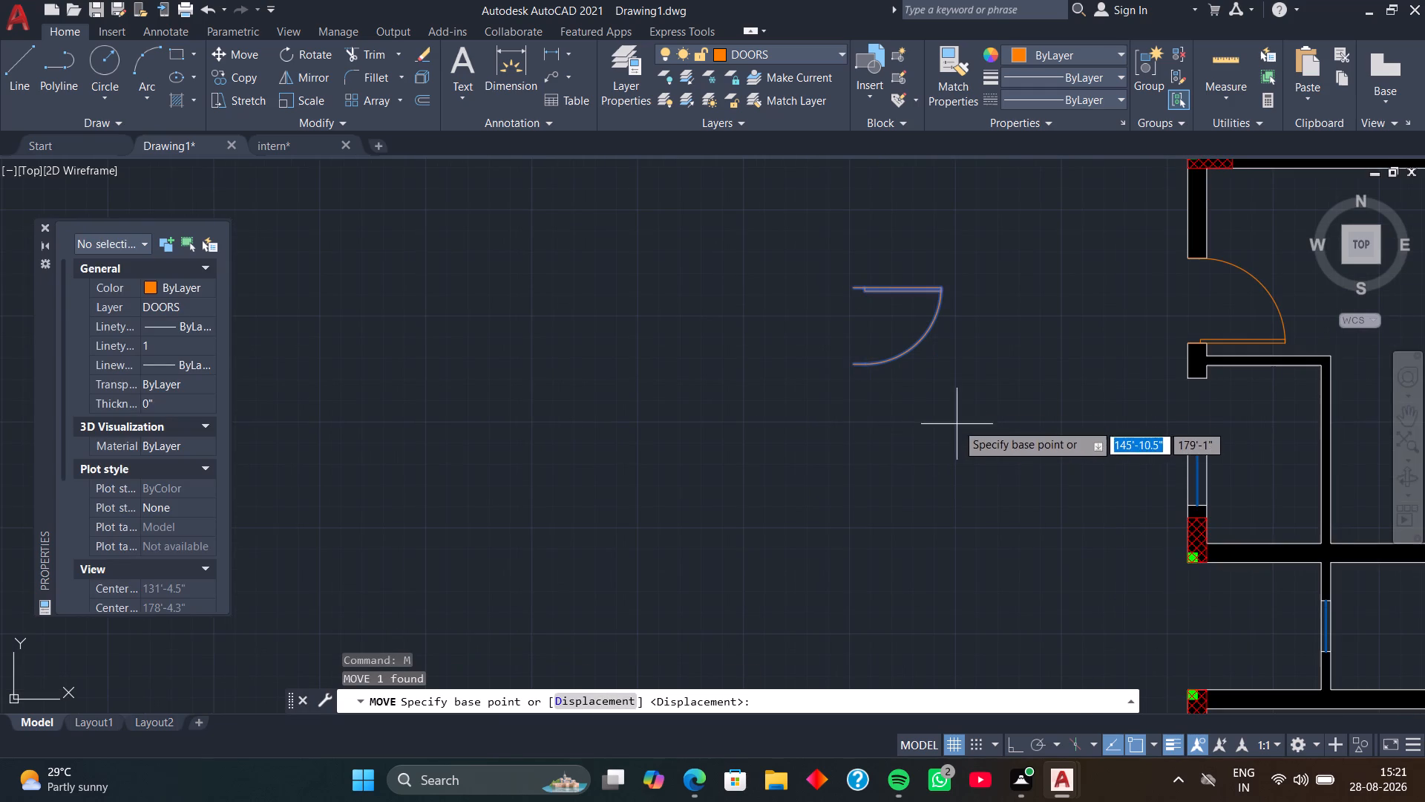
scroll(847, 342, "up", 1)
left_click(851, 258)
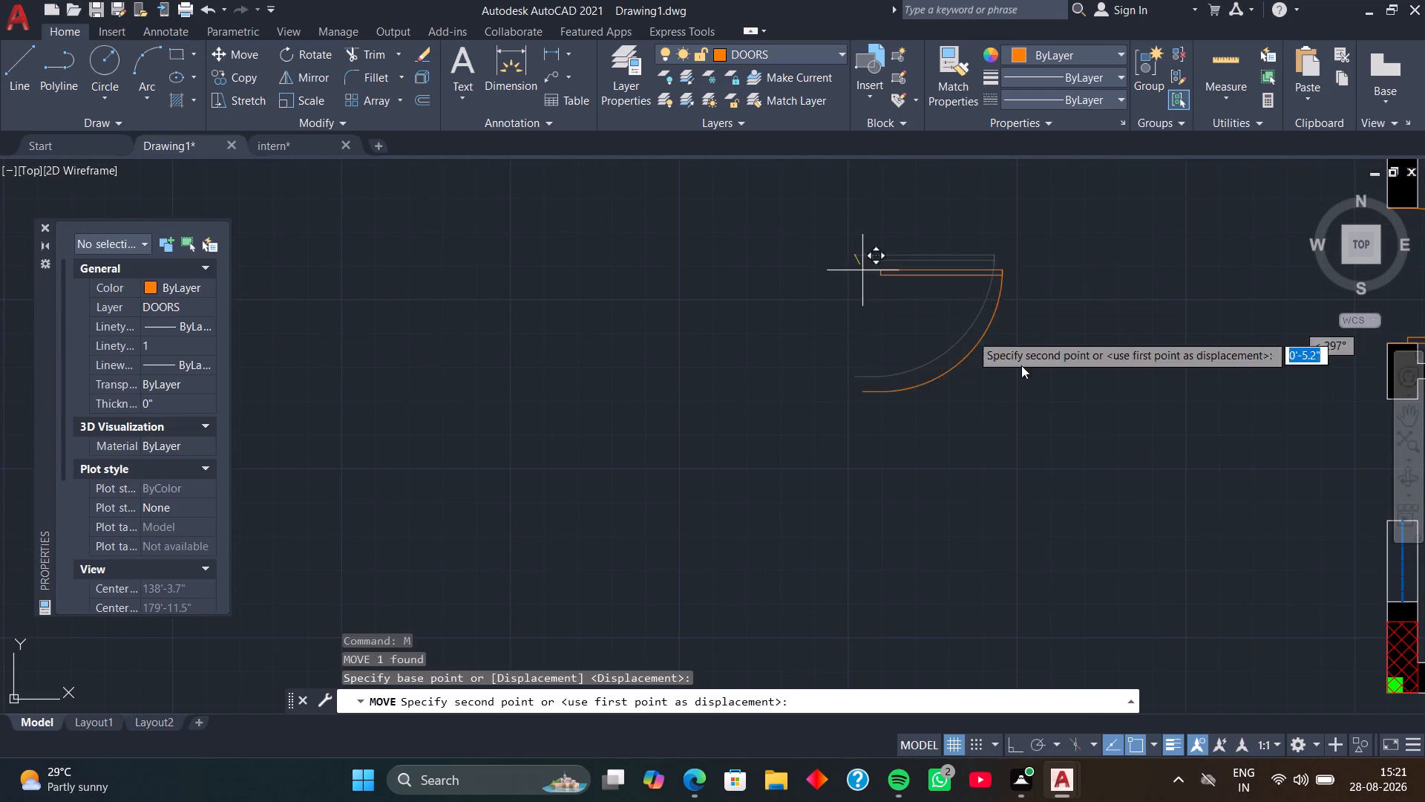
scroll(1153, 440, "down", 3)
middle_click_drag(1156, 446, 876, 257)
scroll(922, 271, "up", 3)
middle_click_drag(914, 255, 920, 518)
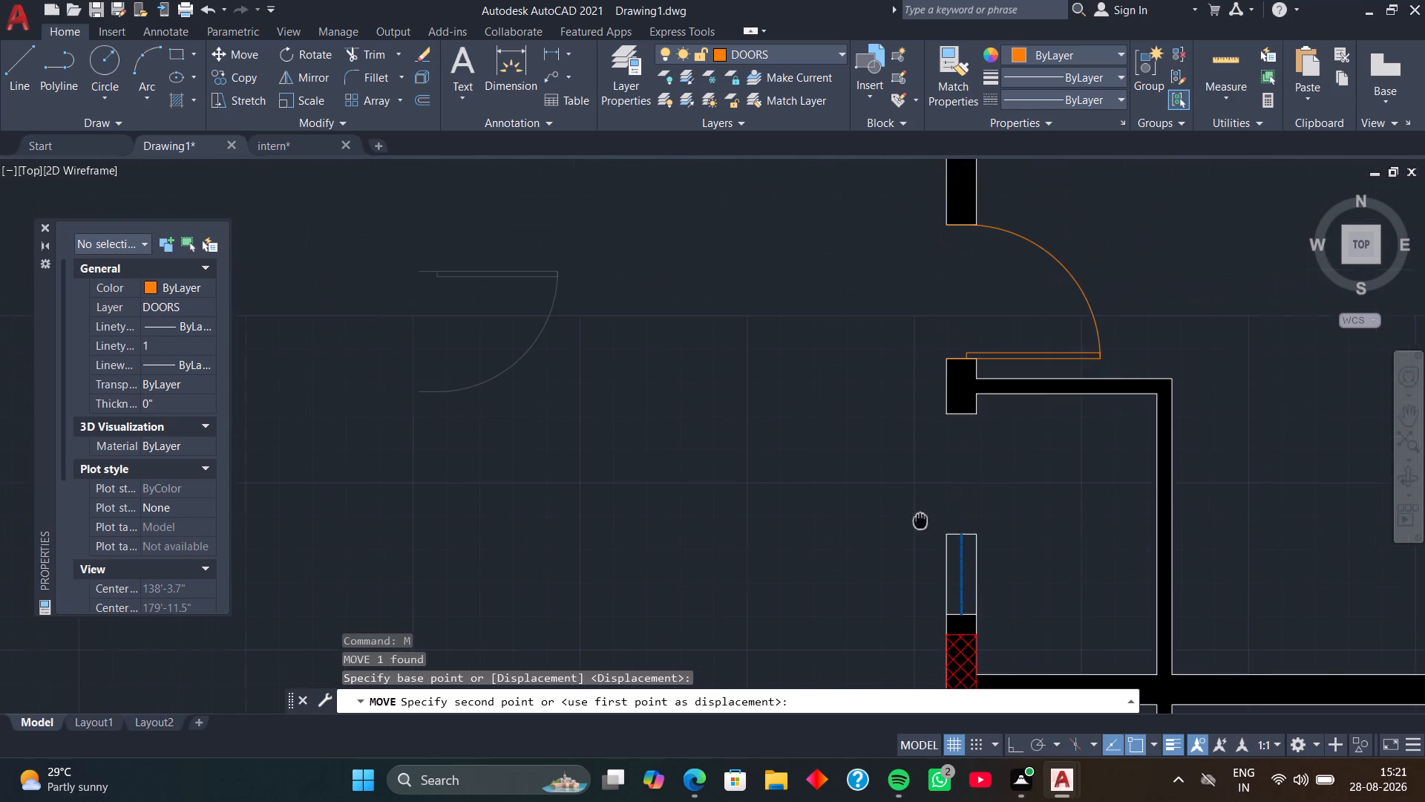
scroll(962, 468, "up", 1)
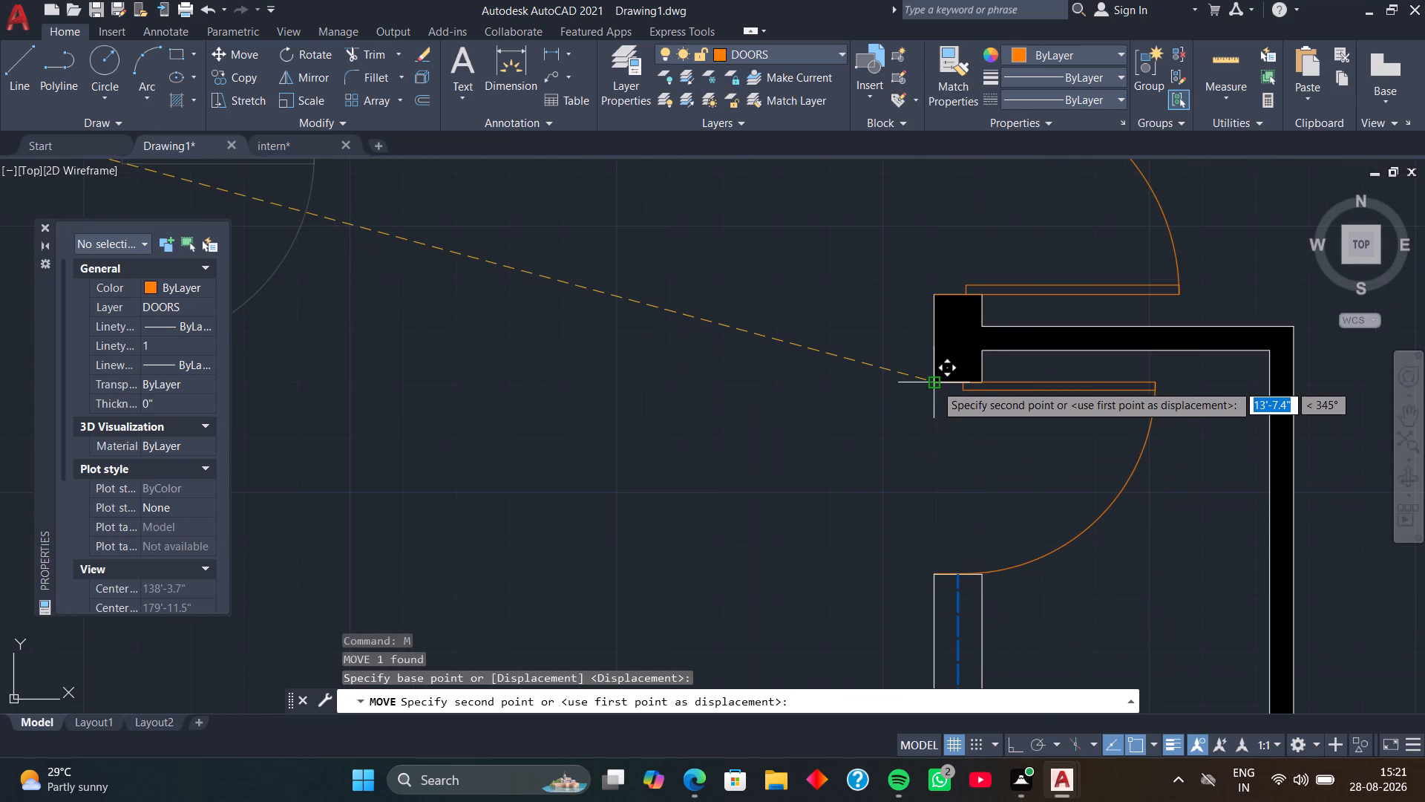
left_click(935, 384)
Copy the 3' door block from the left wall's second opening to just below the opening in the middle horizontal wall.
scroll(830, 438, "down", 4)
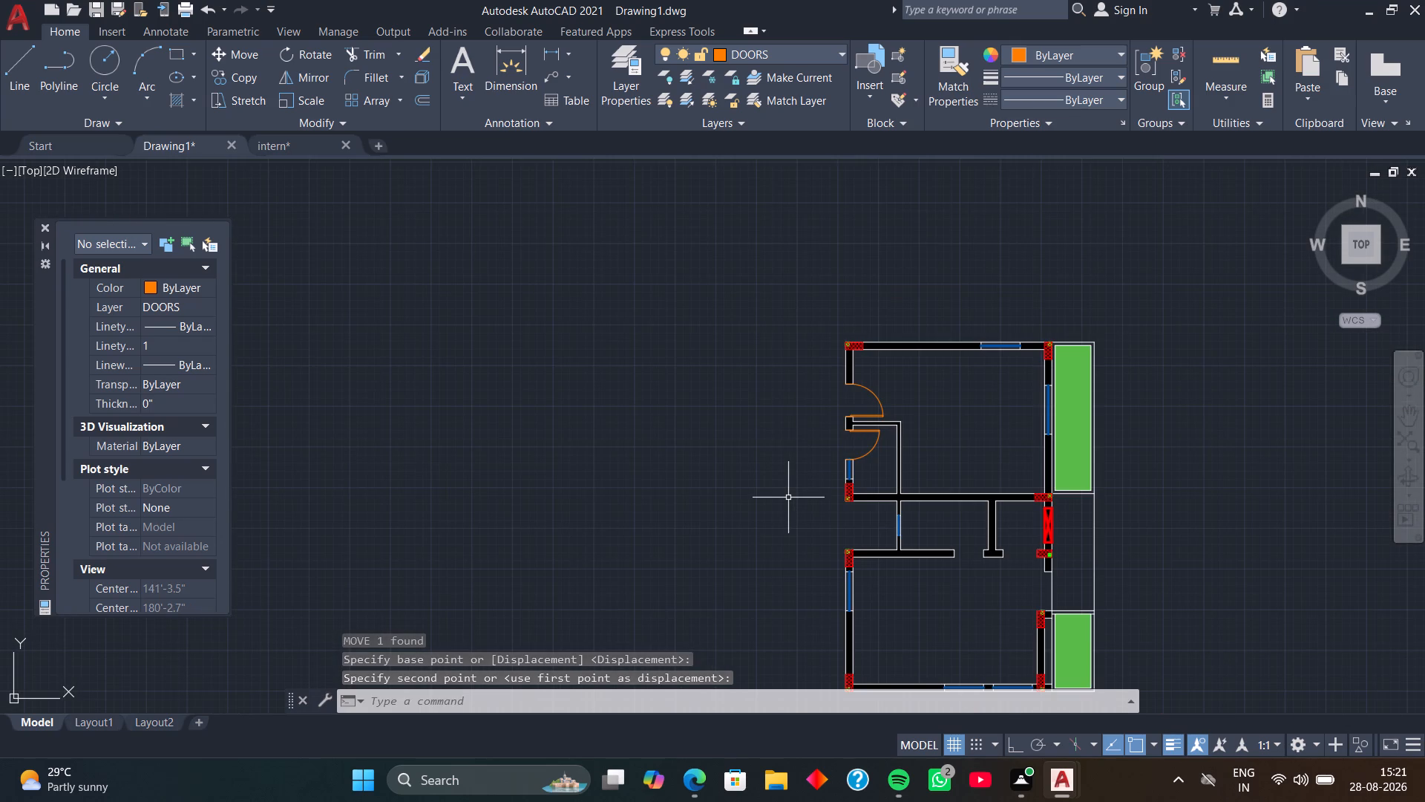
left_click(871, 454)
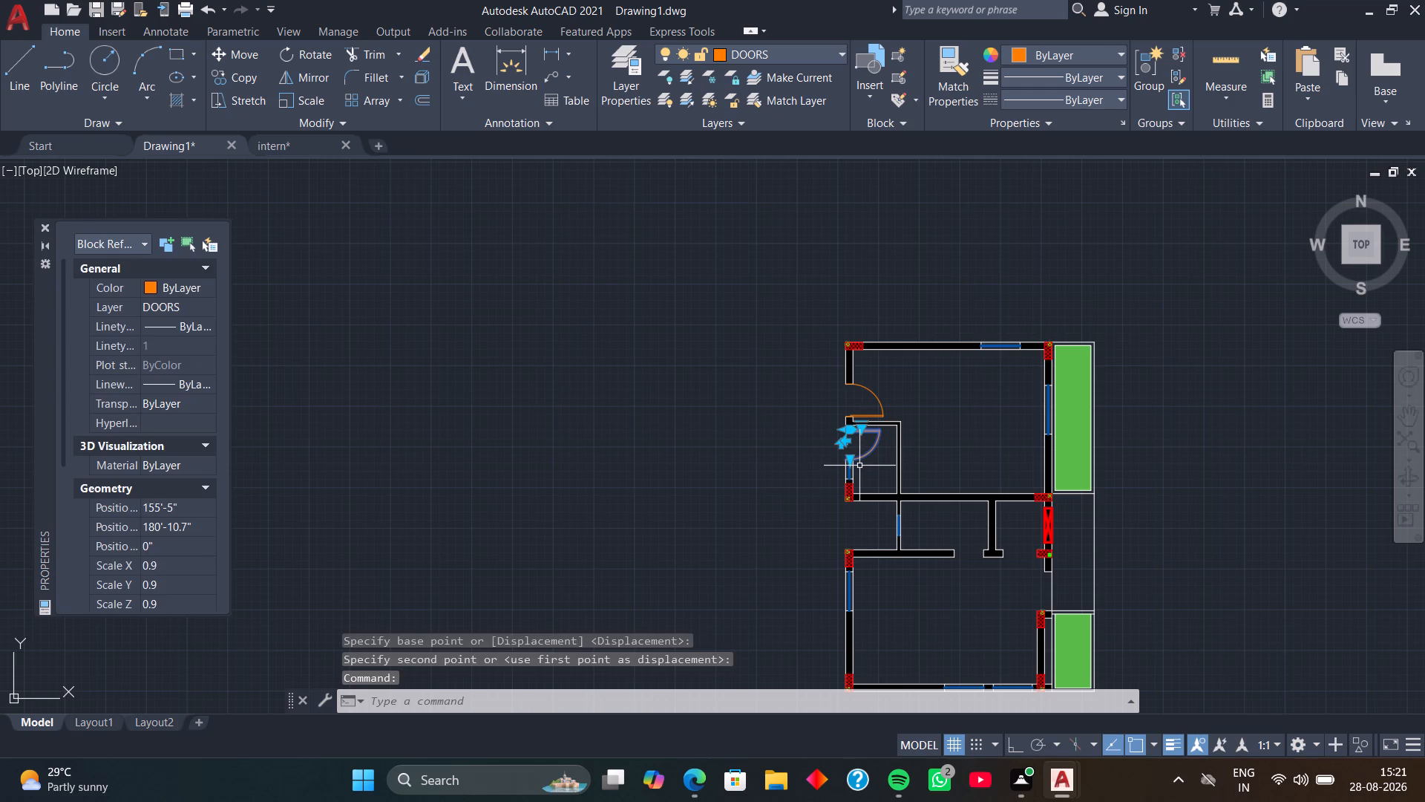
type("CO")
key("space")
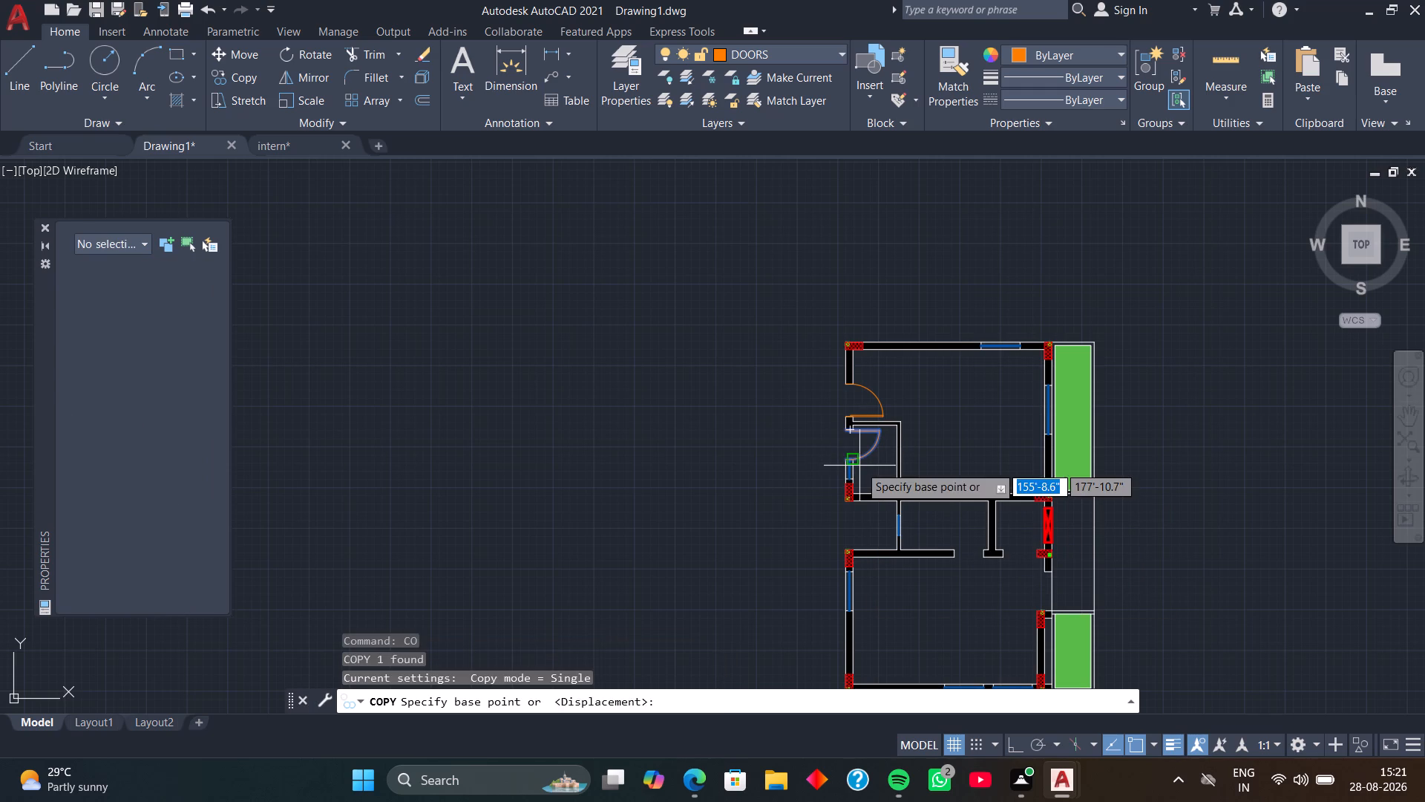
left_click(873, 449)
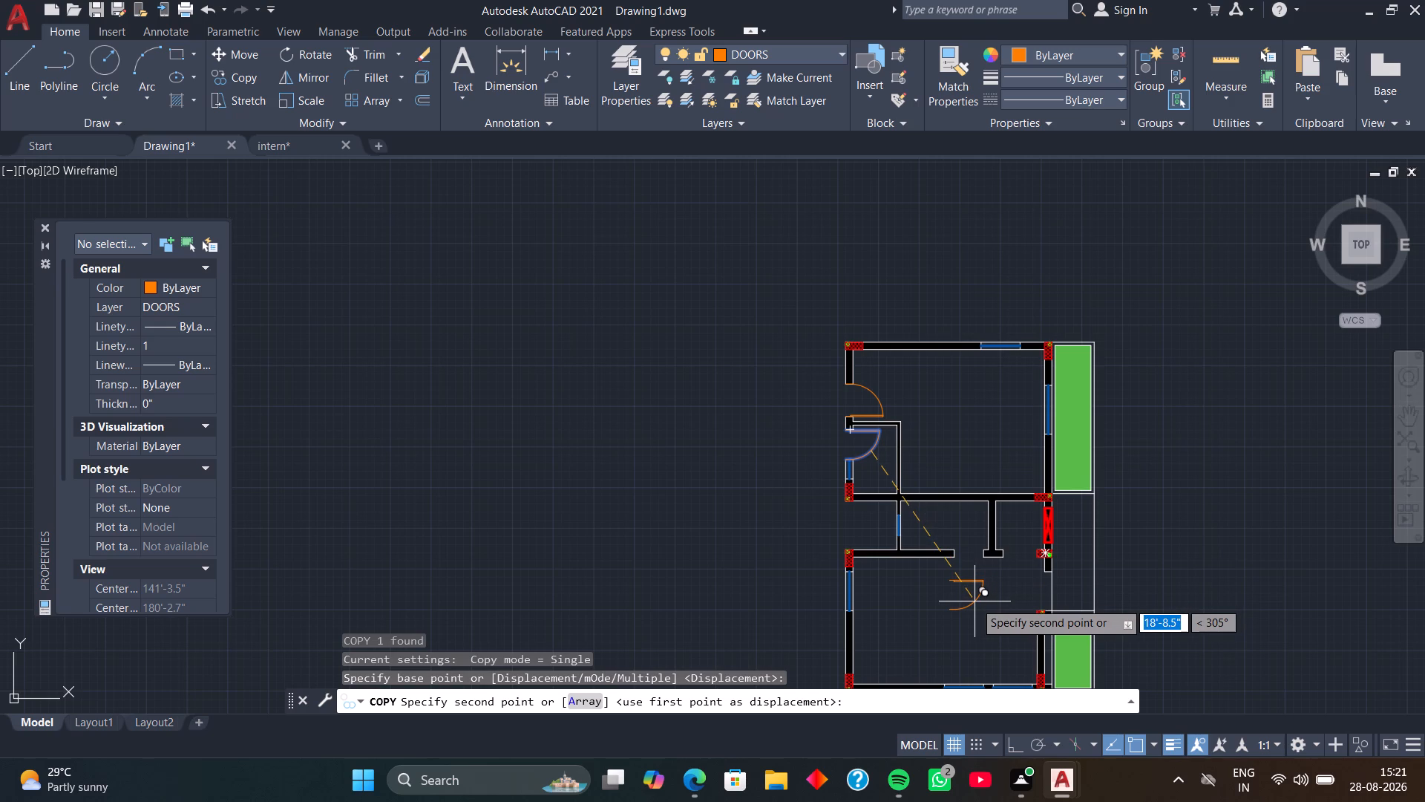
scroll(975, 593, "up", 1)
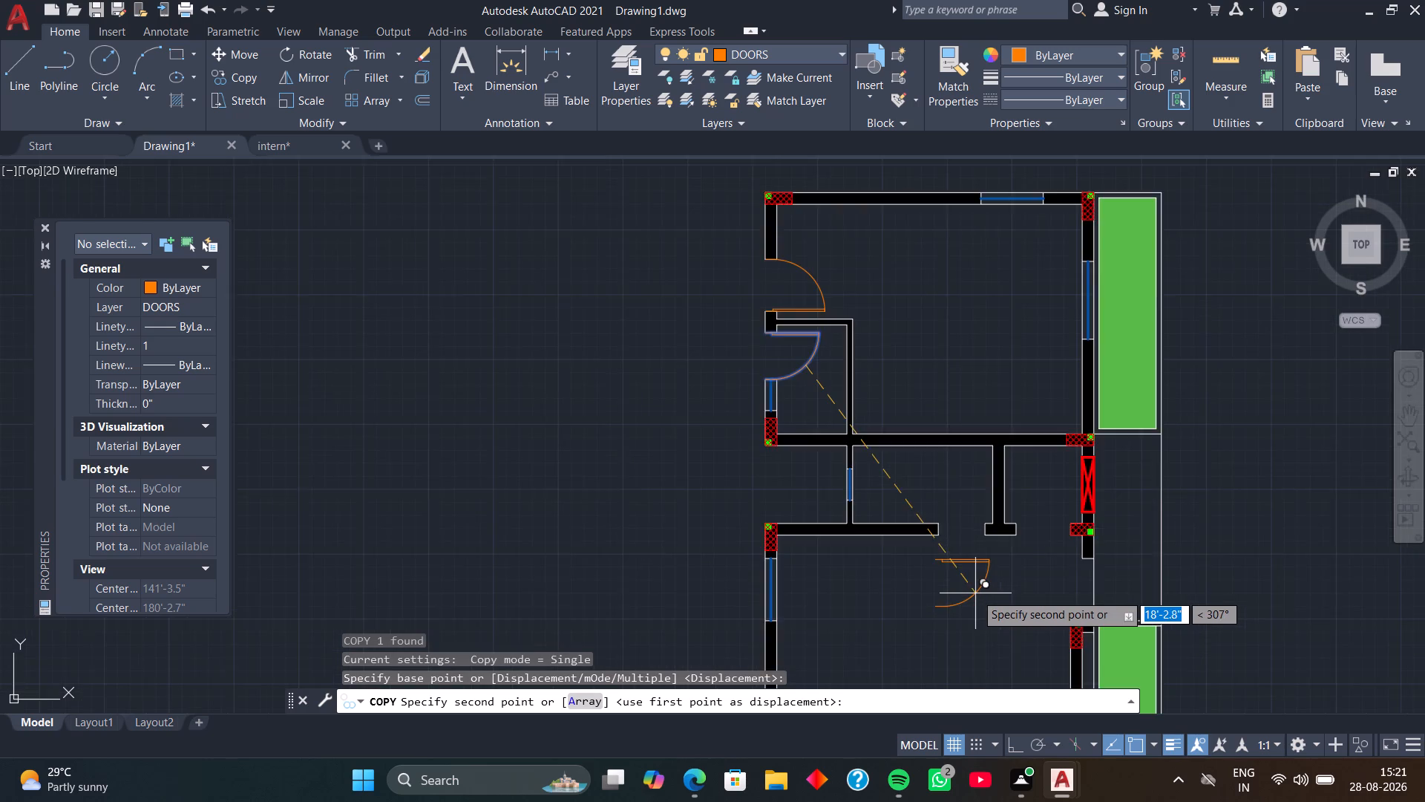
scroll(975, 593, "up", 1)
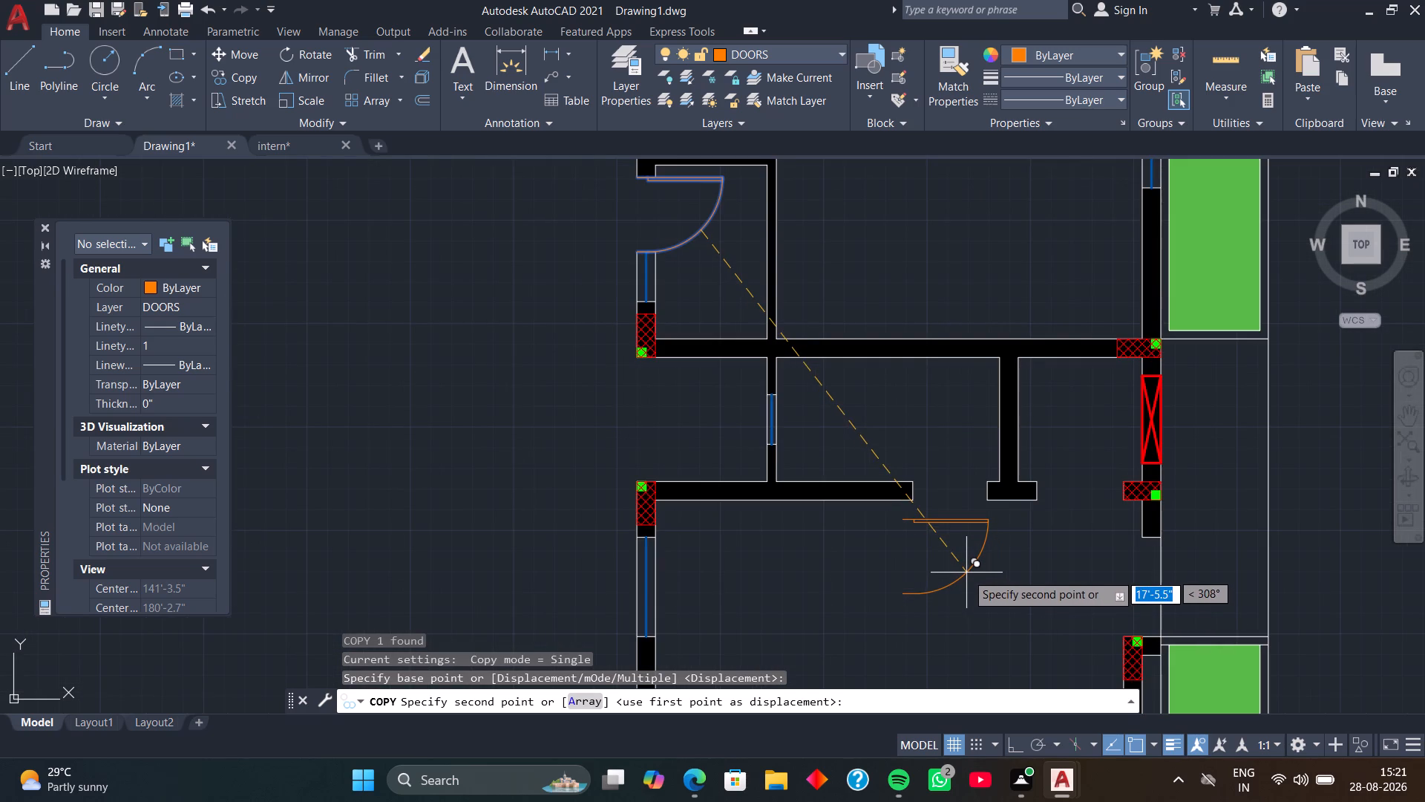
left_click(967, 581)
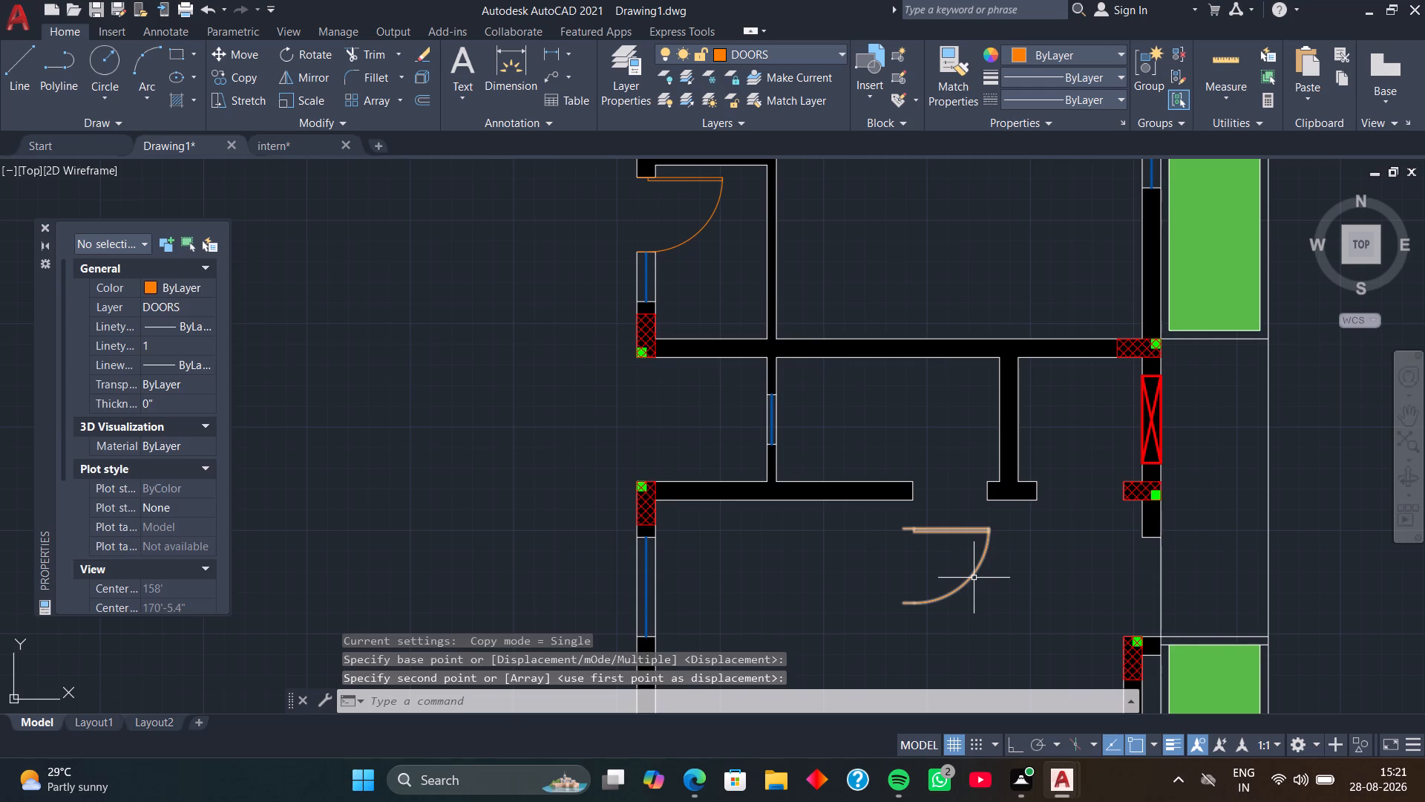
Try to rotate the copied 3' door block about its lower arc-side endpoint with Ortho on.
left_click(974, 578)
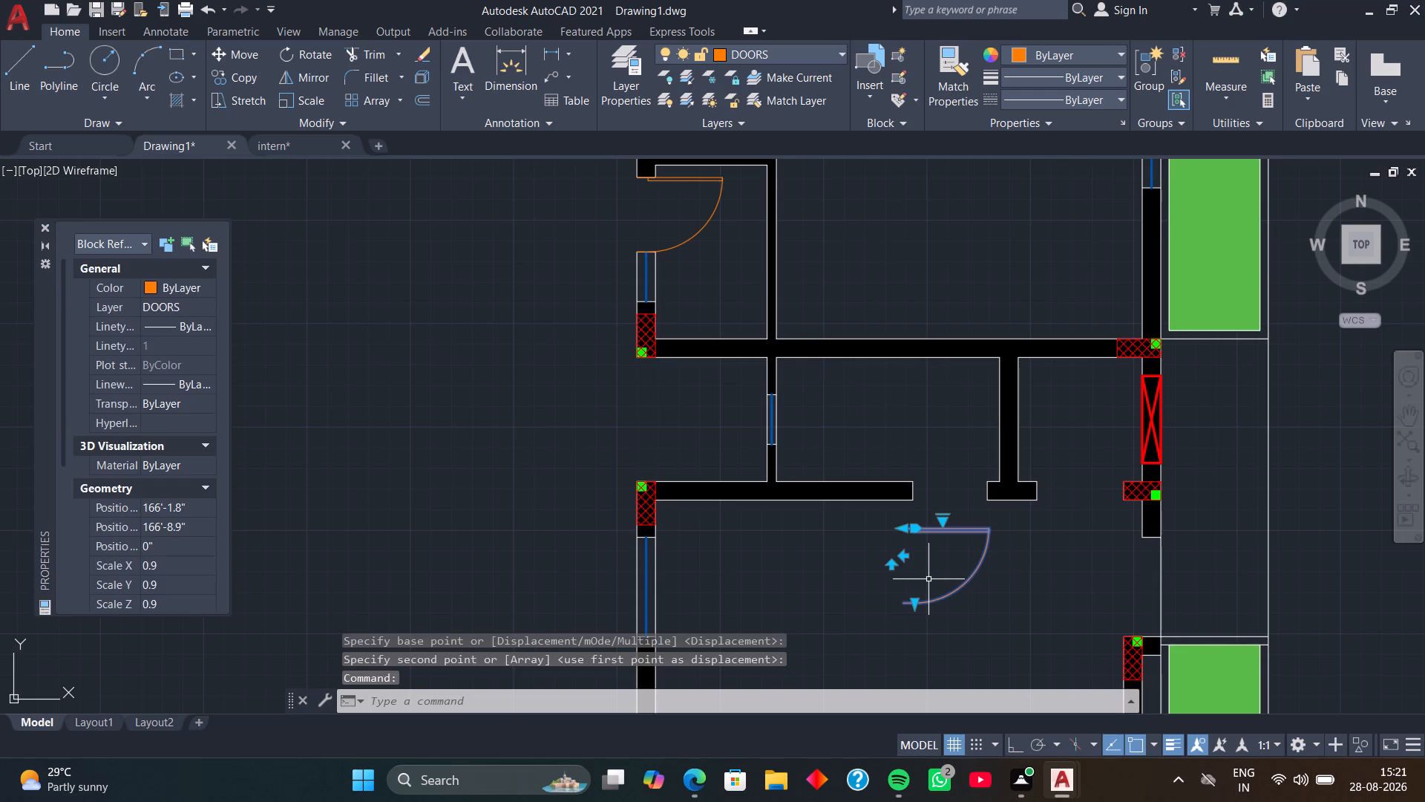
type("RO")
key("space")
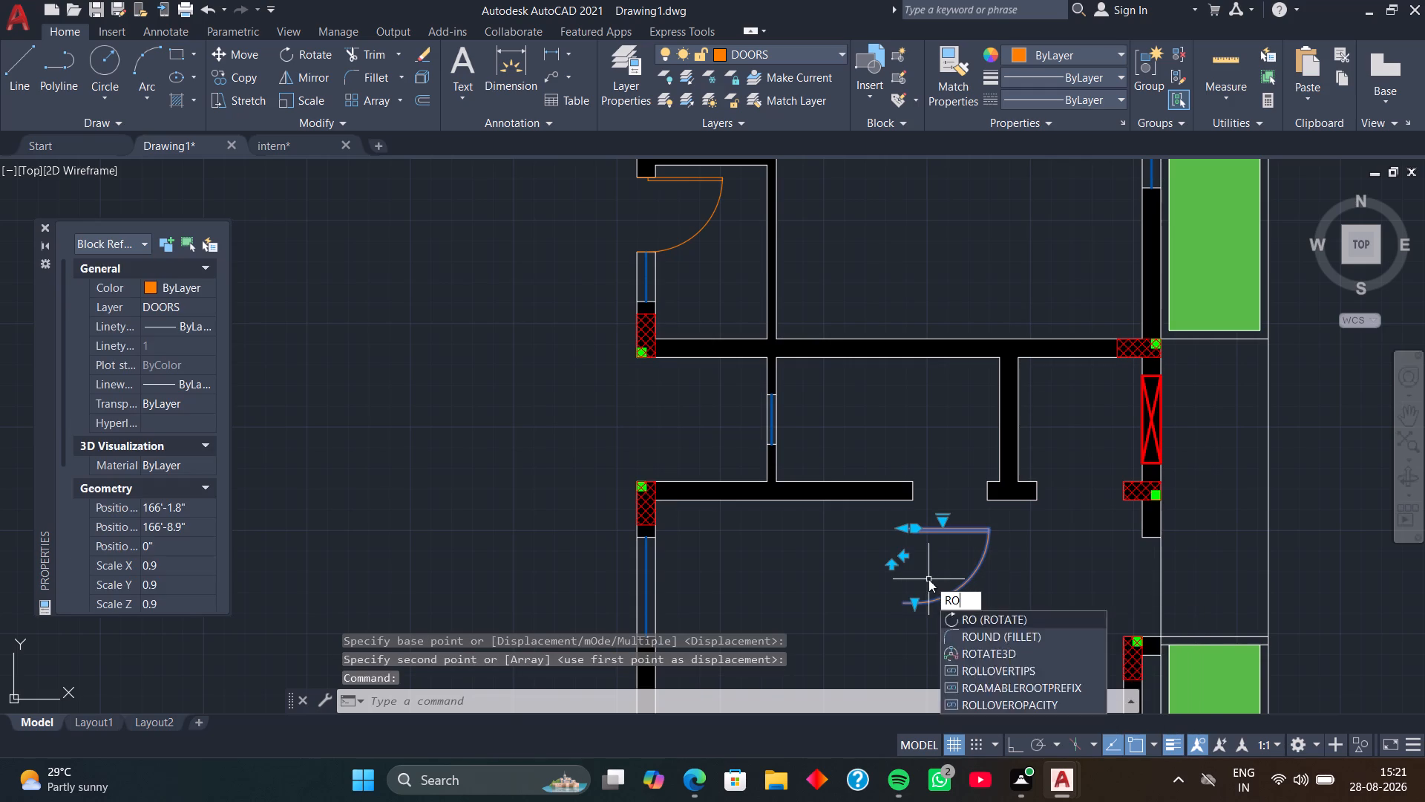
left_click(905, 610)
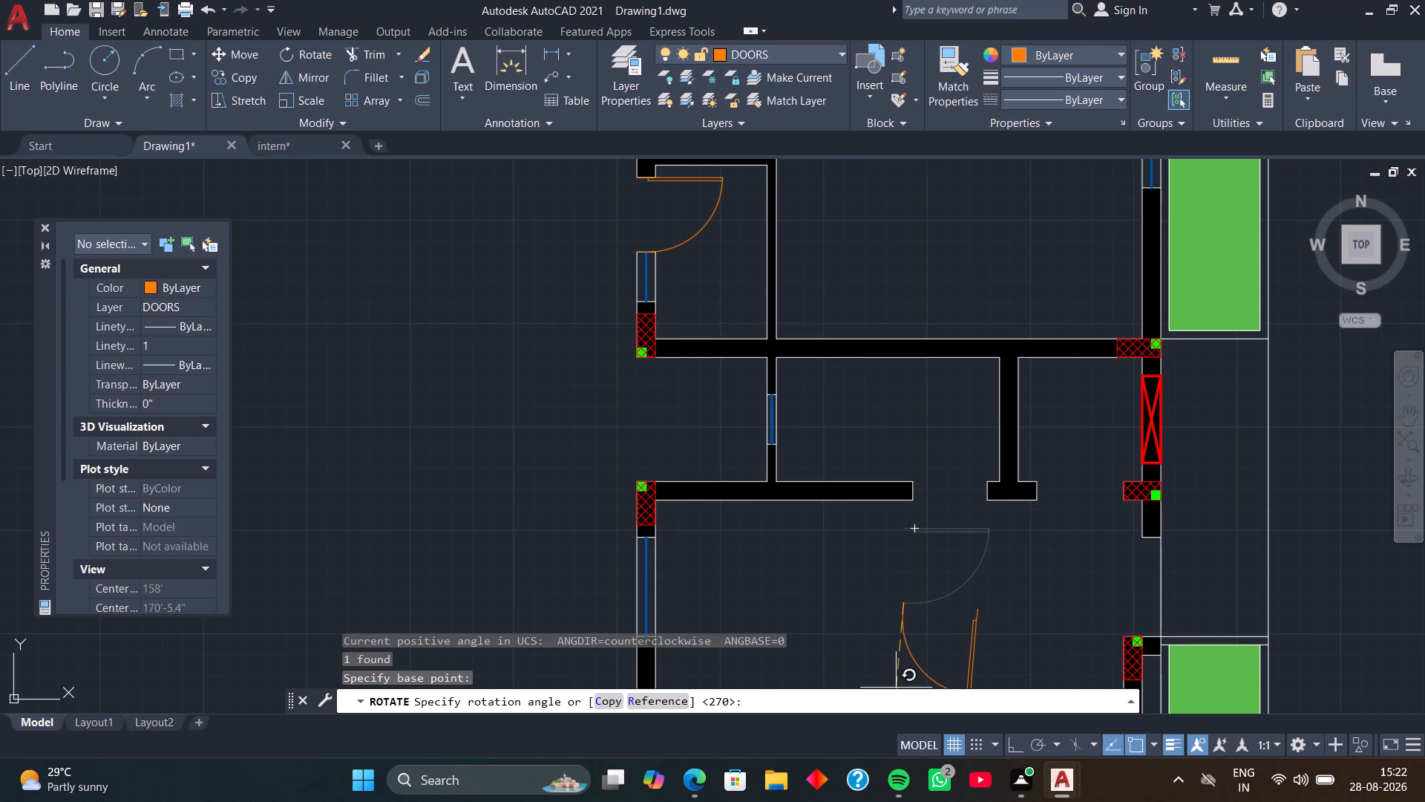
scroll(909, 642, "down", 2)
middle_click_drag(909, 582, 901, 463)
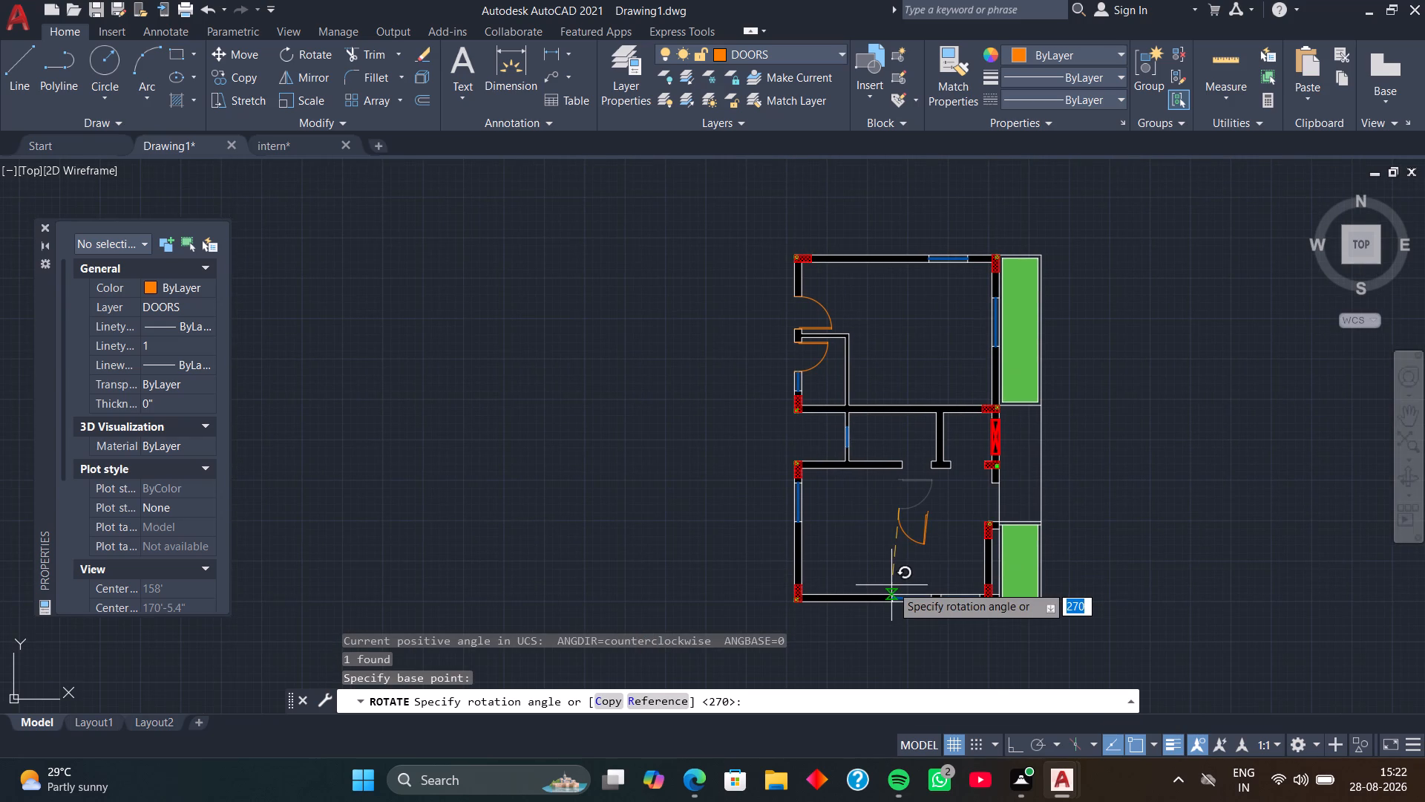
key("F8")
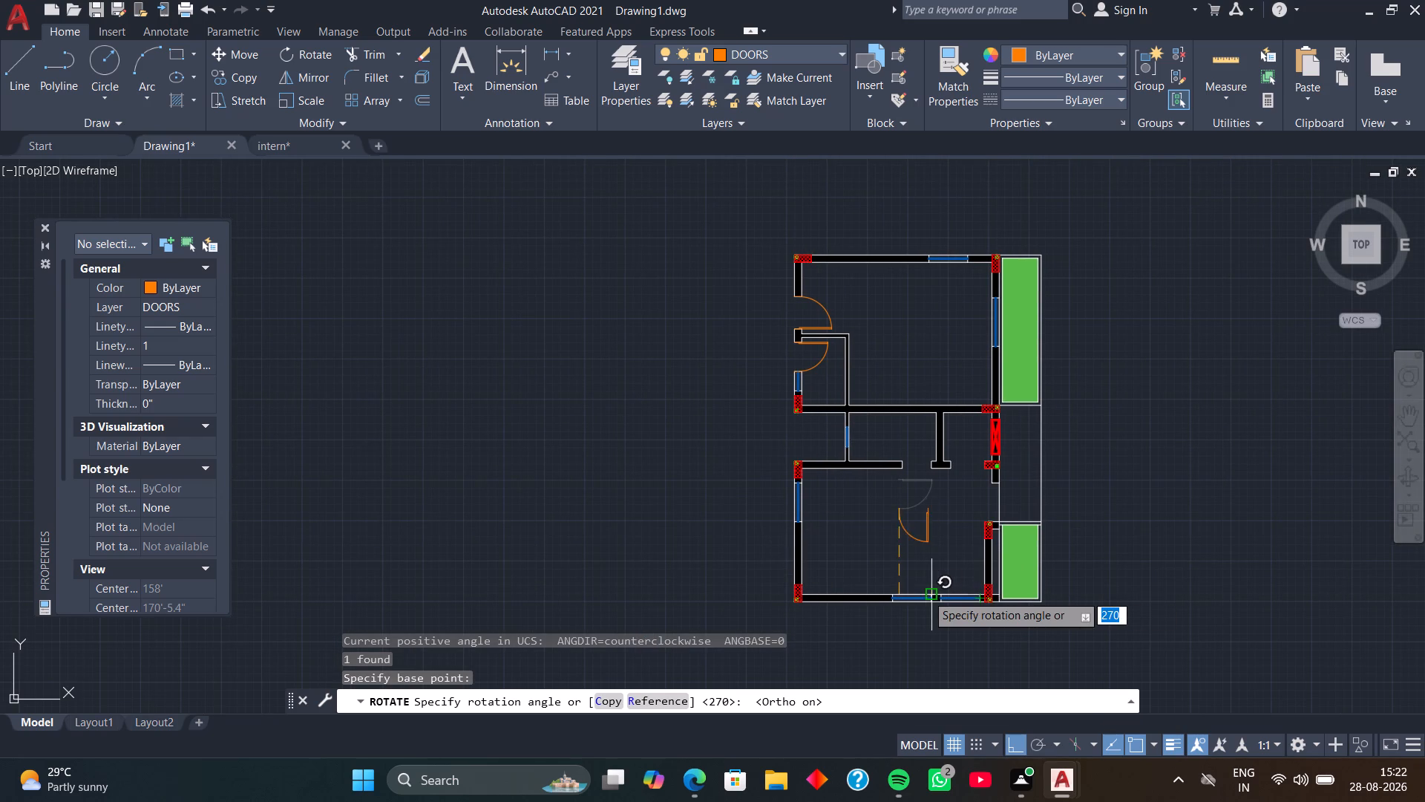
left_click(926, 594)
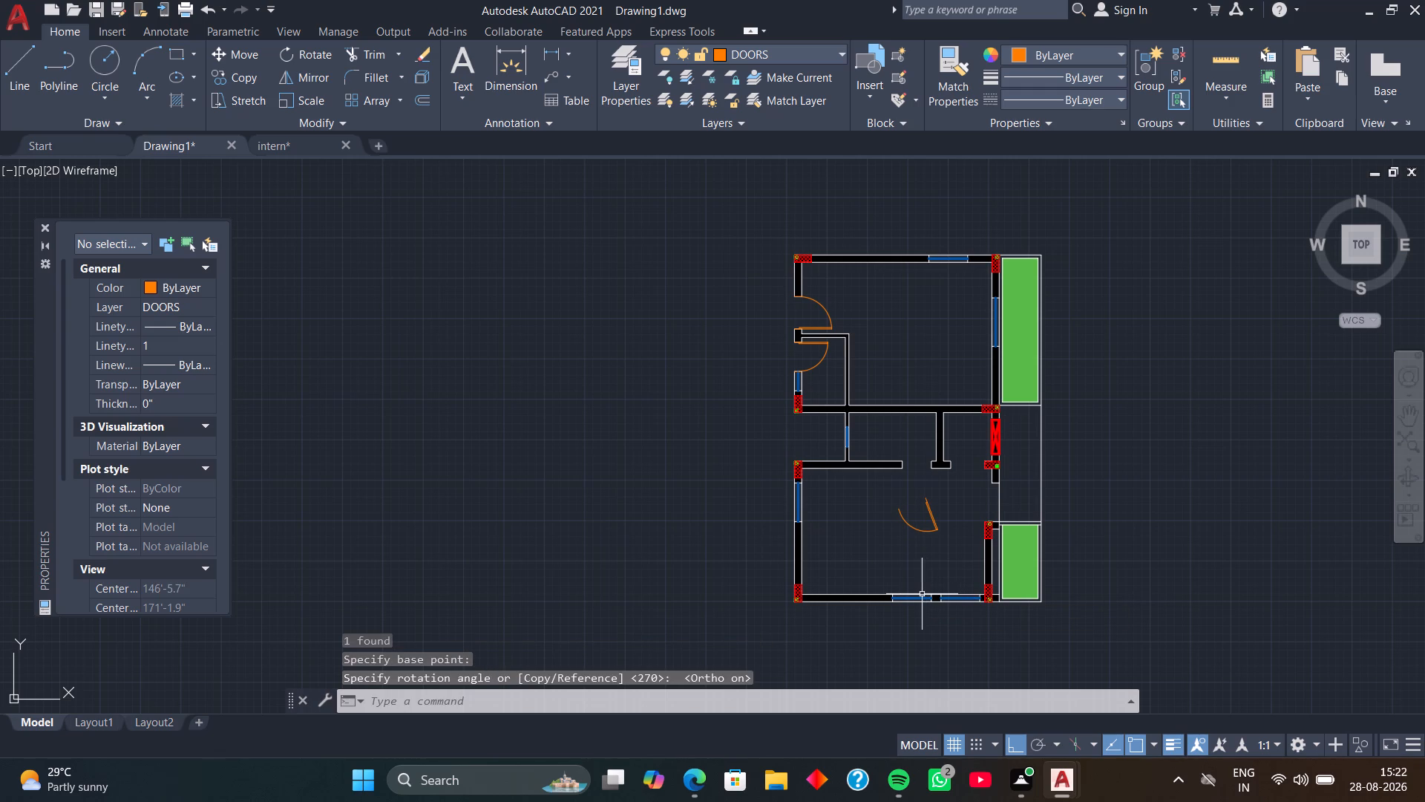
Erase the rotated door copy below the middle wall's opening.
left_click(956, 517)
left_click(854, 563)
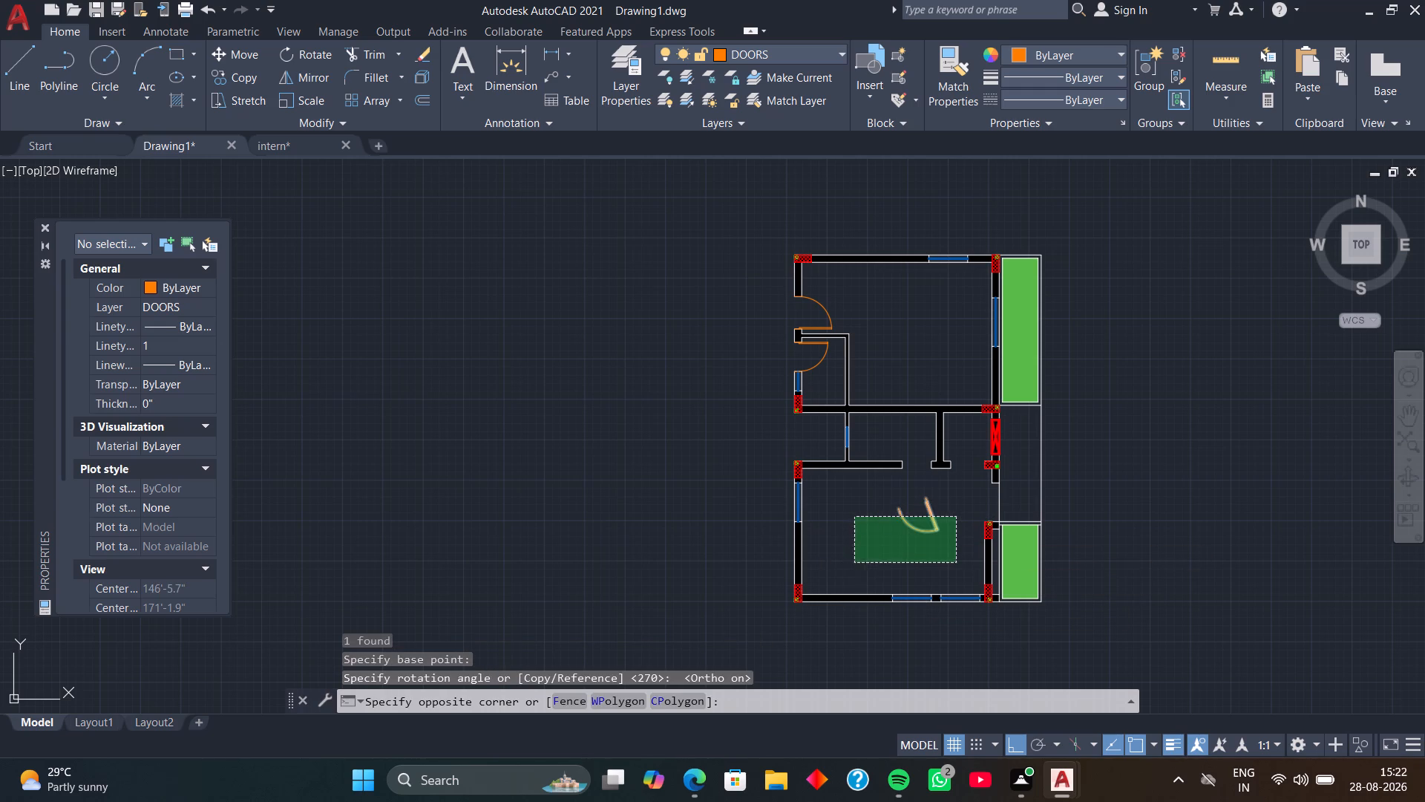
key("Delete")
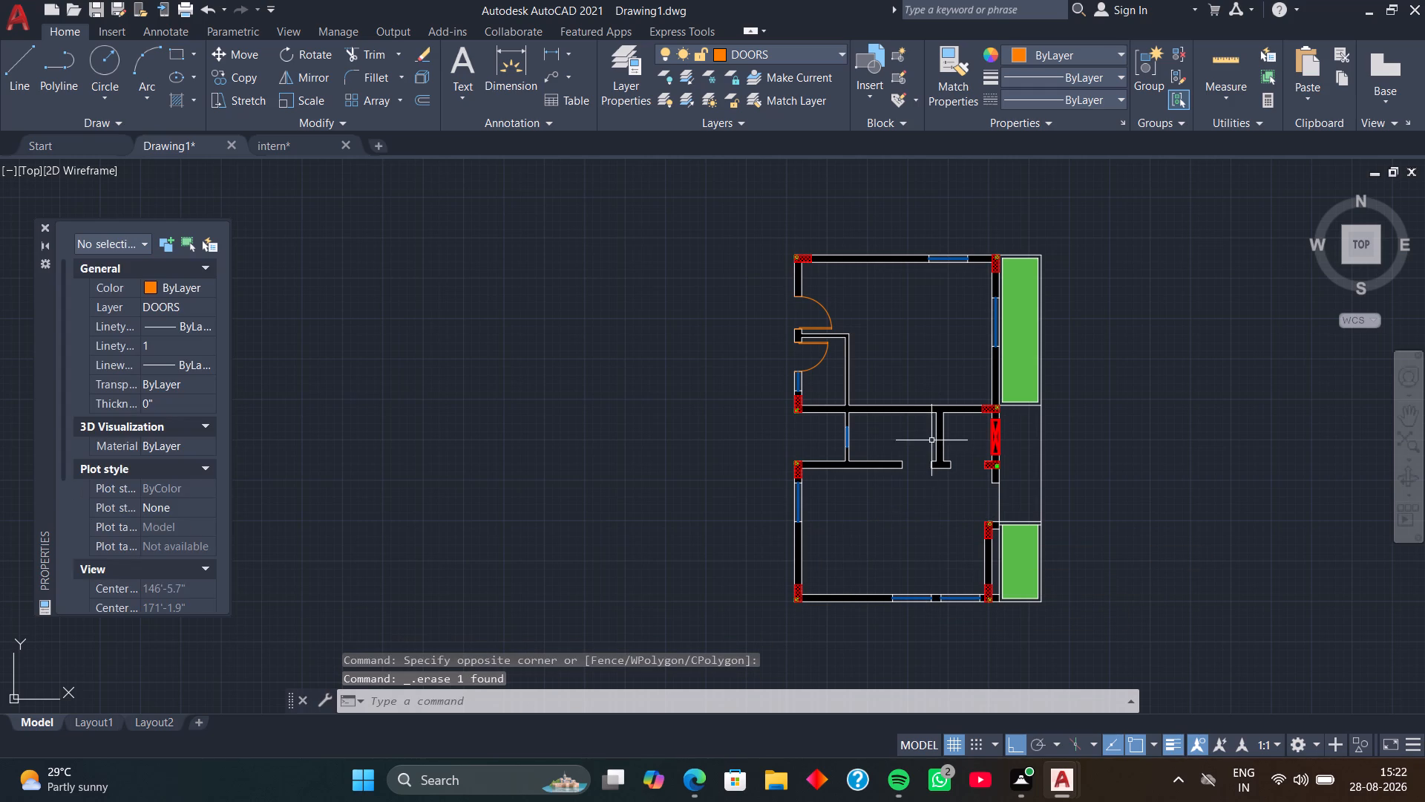
Copy the 3' door block from the left wall's second opening about 14' straight left into the empty space outside the plan.
scroll(767, 192, "up", 1)
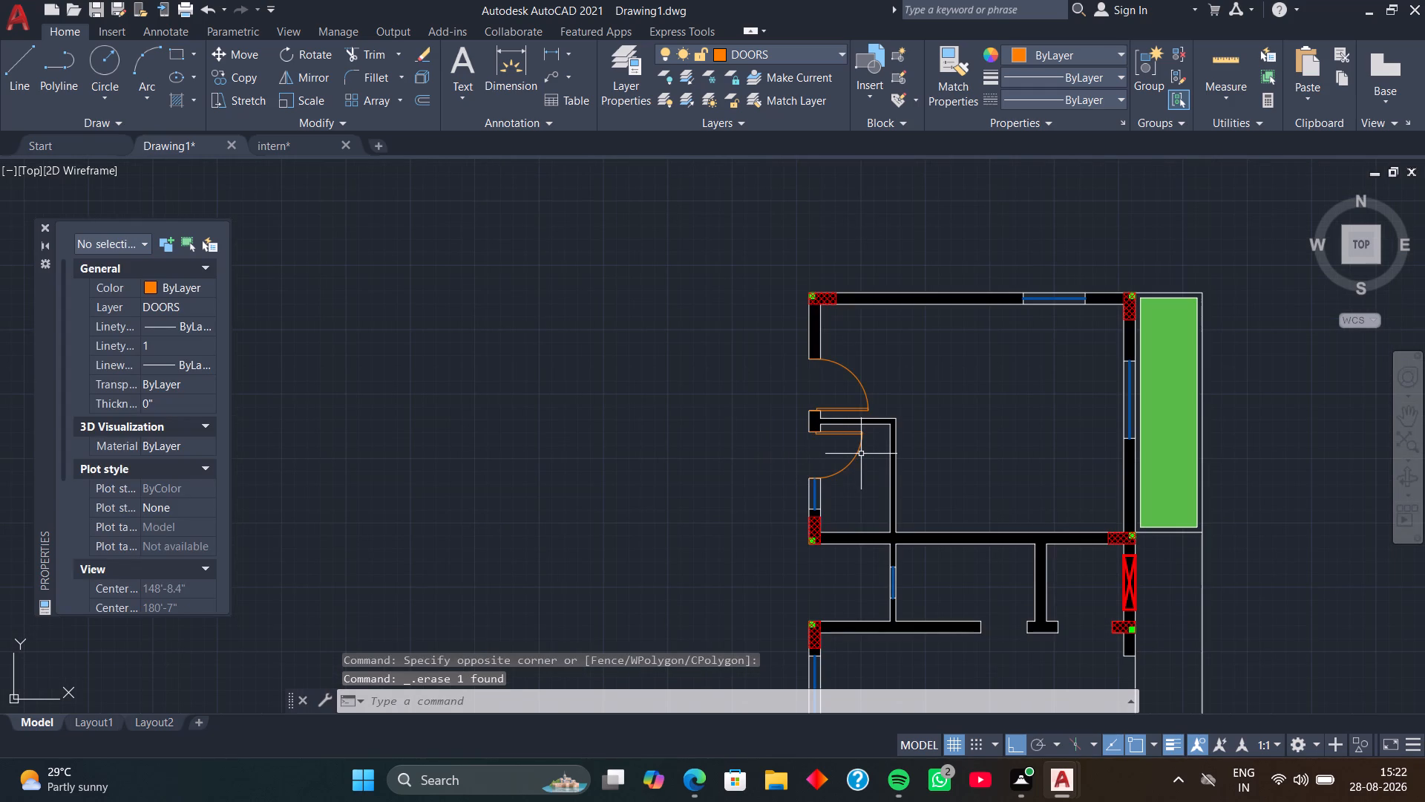
left_click(859, 454)
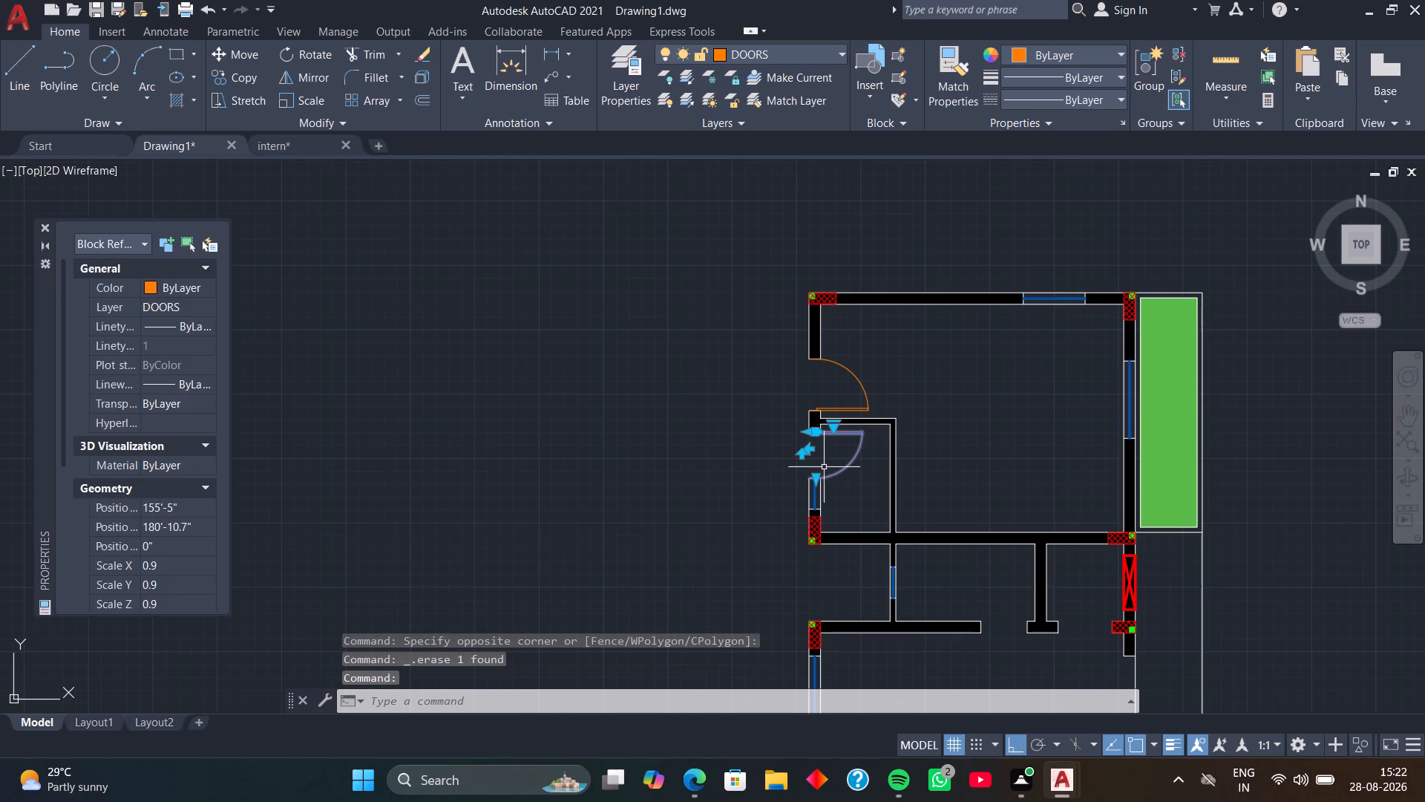
type("CO")
key("space")
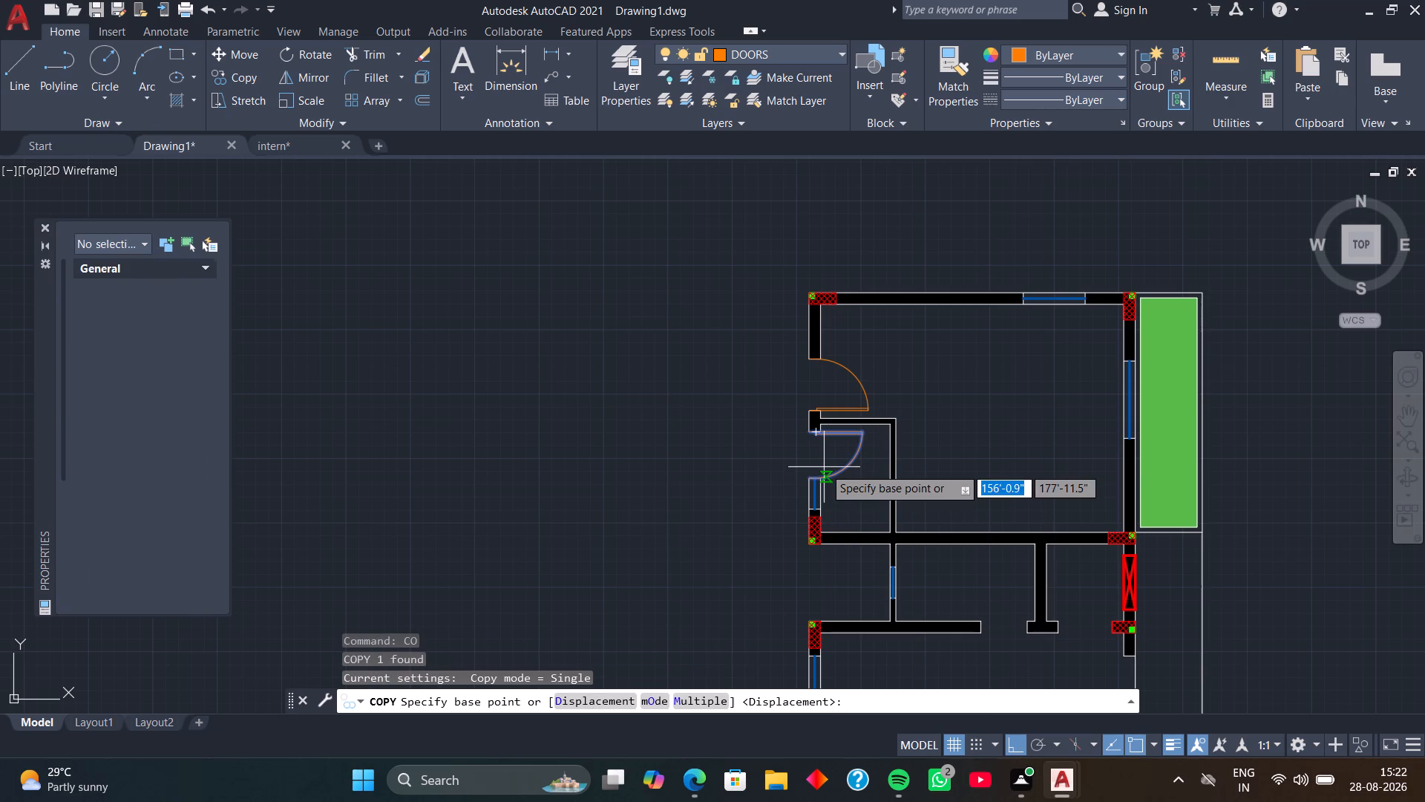
left_click(844, 466)
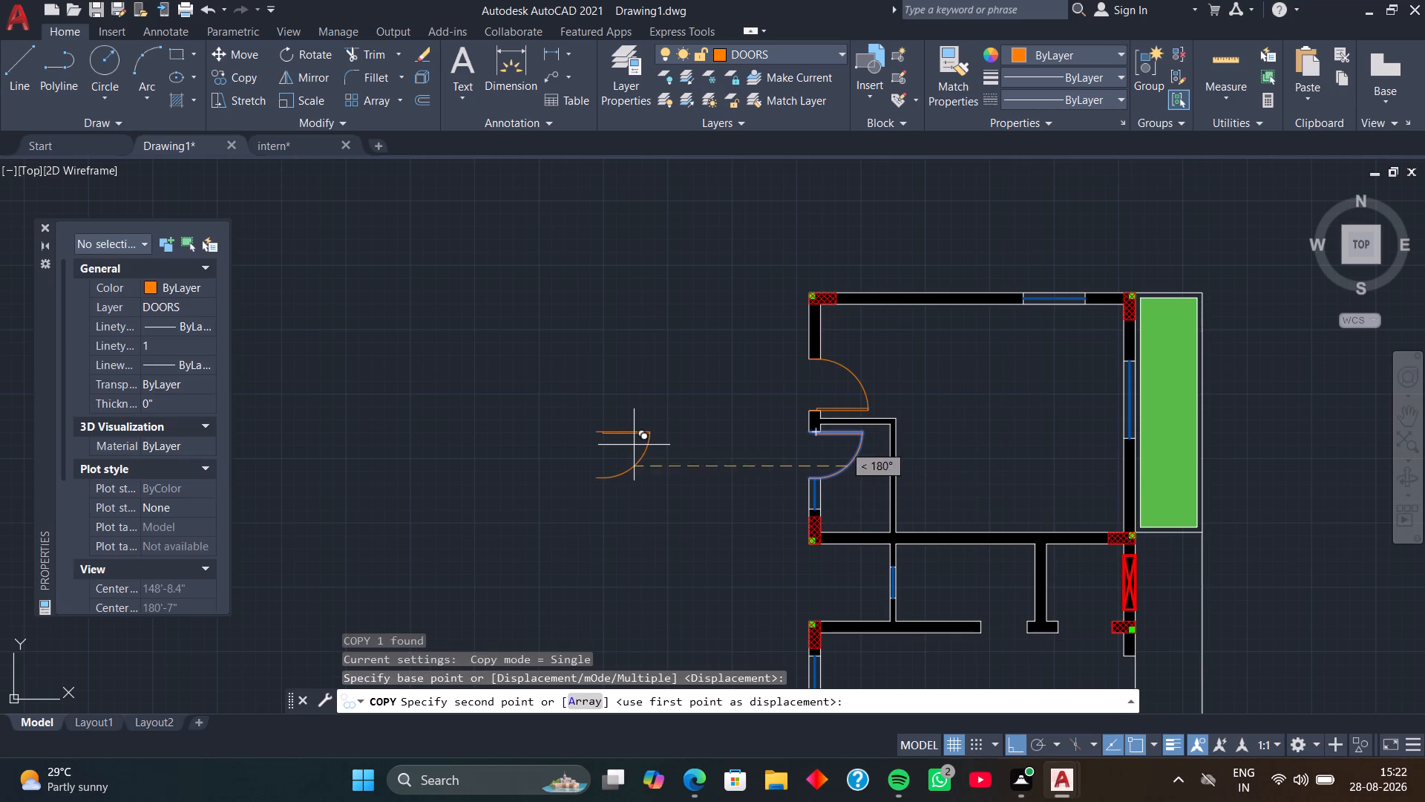
left_click(630, 445)
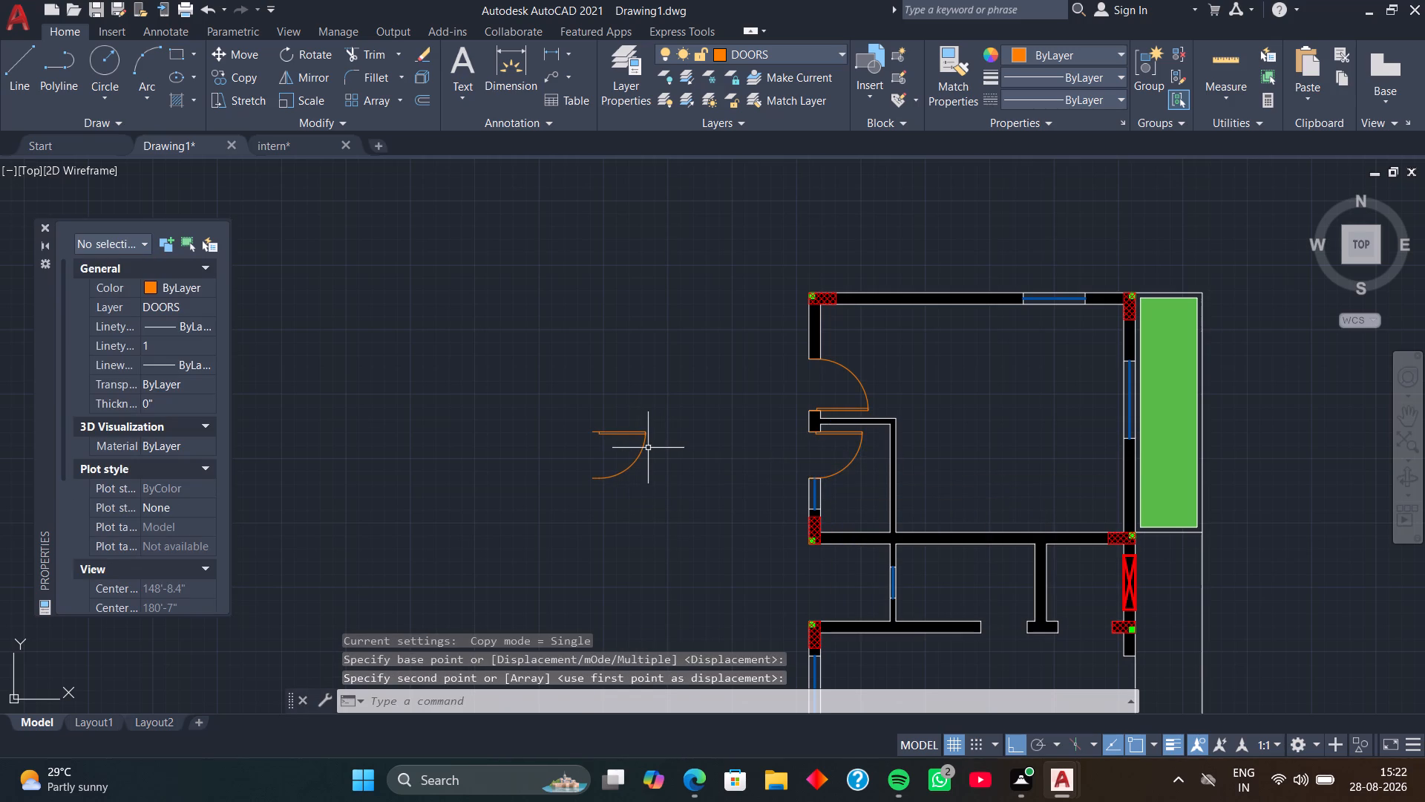
Rotate the copied 3' door block to 270° about its lower arc-side endpoint.
left_click(644, 448)
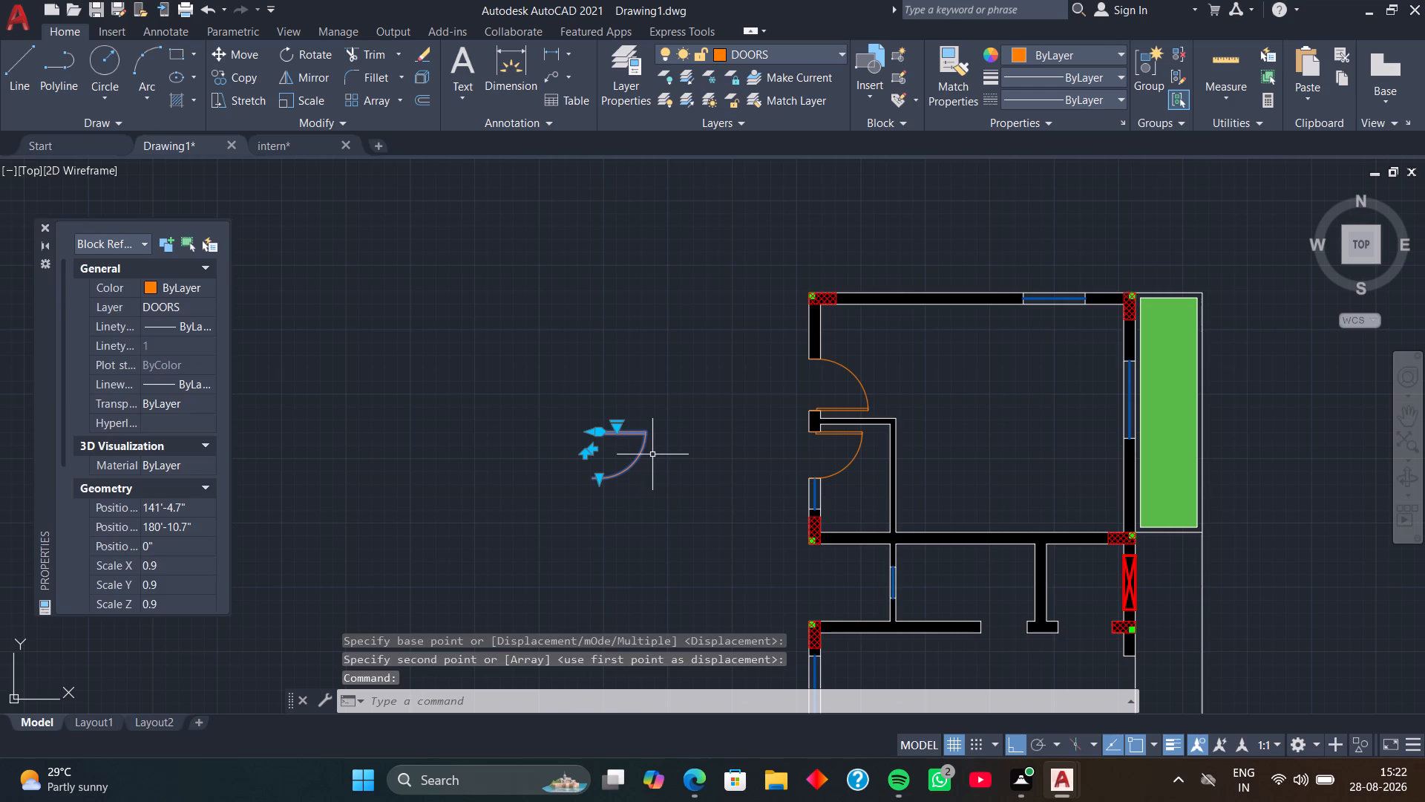
type("RO")
key("space")
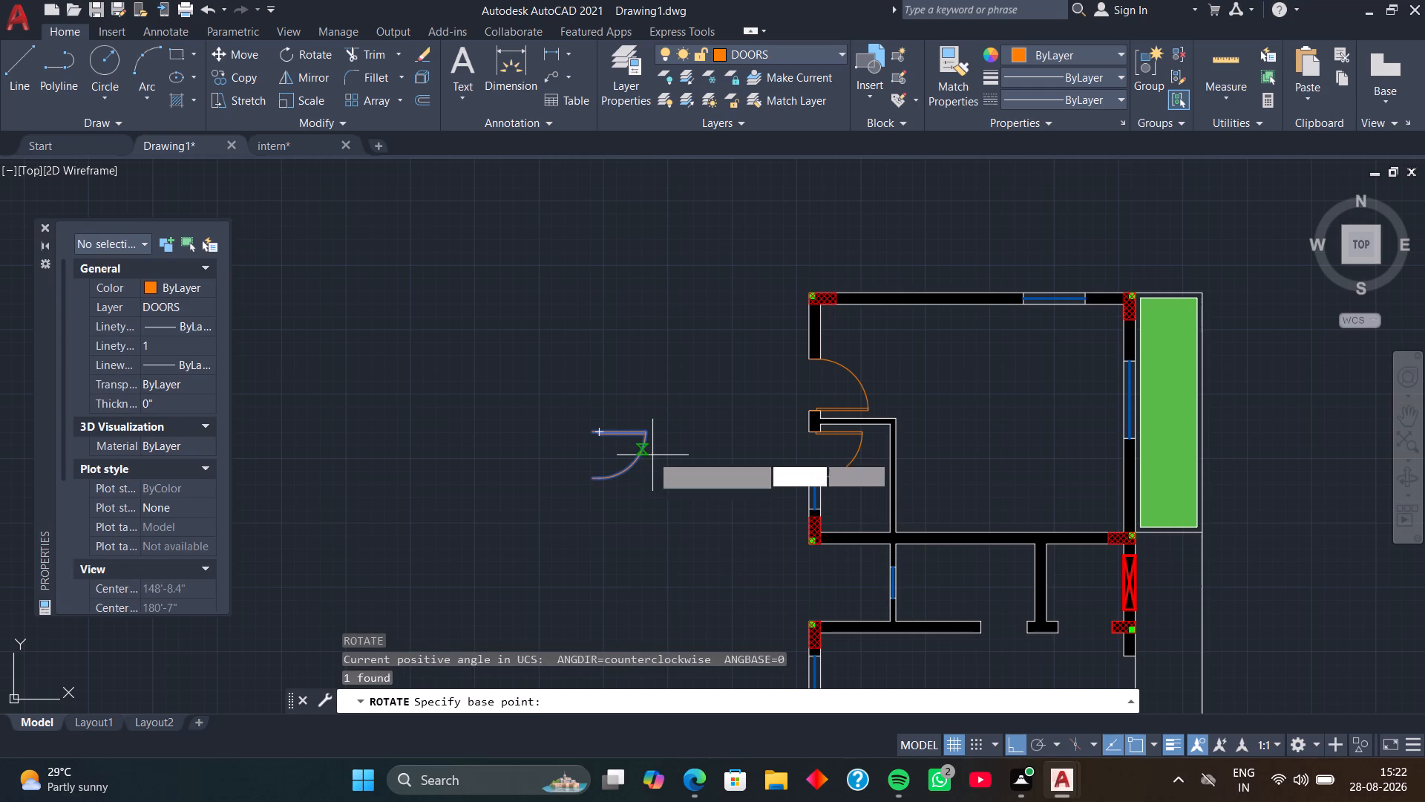
left_click(594, 480)
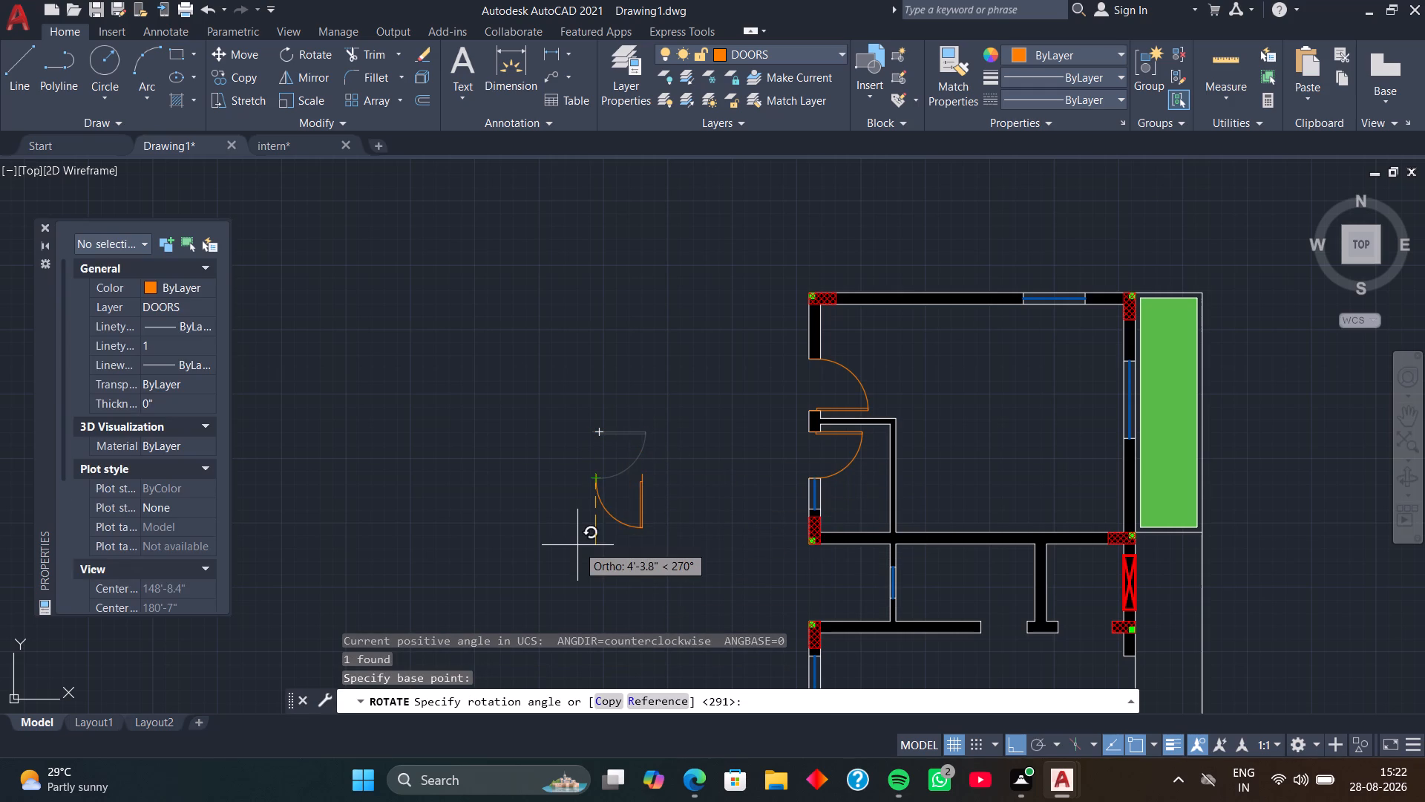
left_click(577, 545)
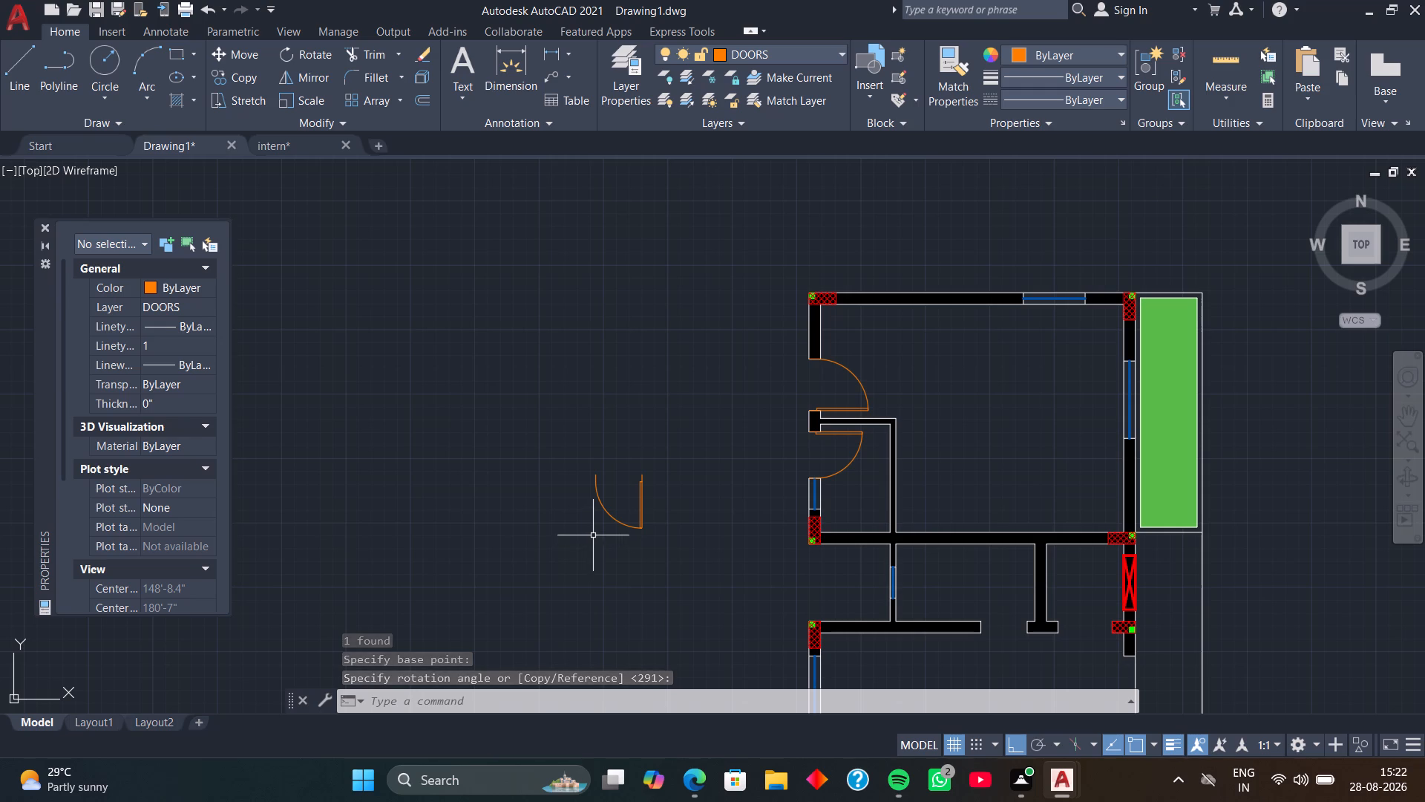
Mirror the rotated 3' door block across a horizontal line just above it, erasing the source object.
left_click(620, 523)
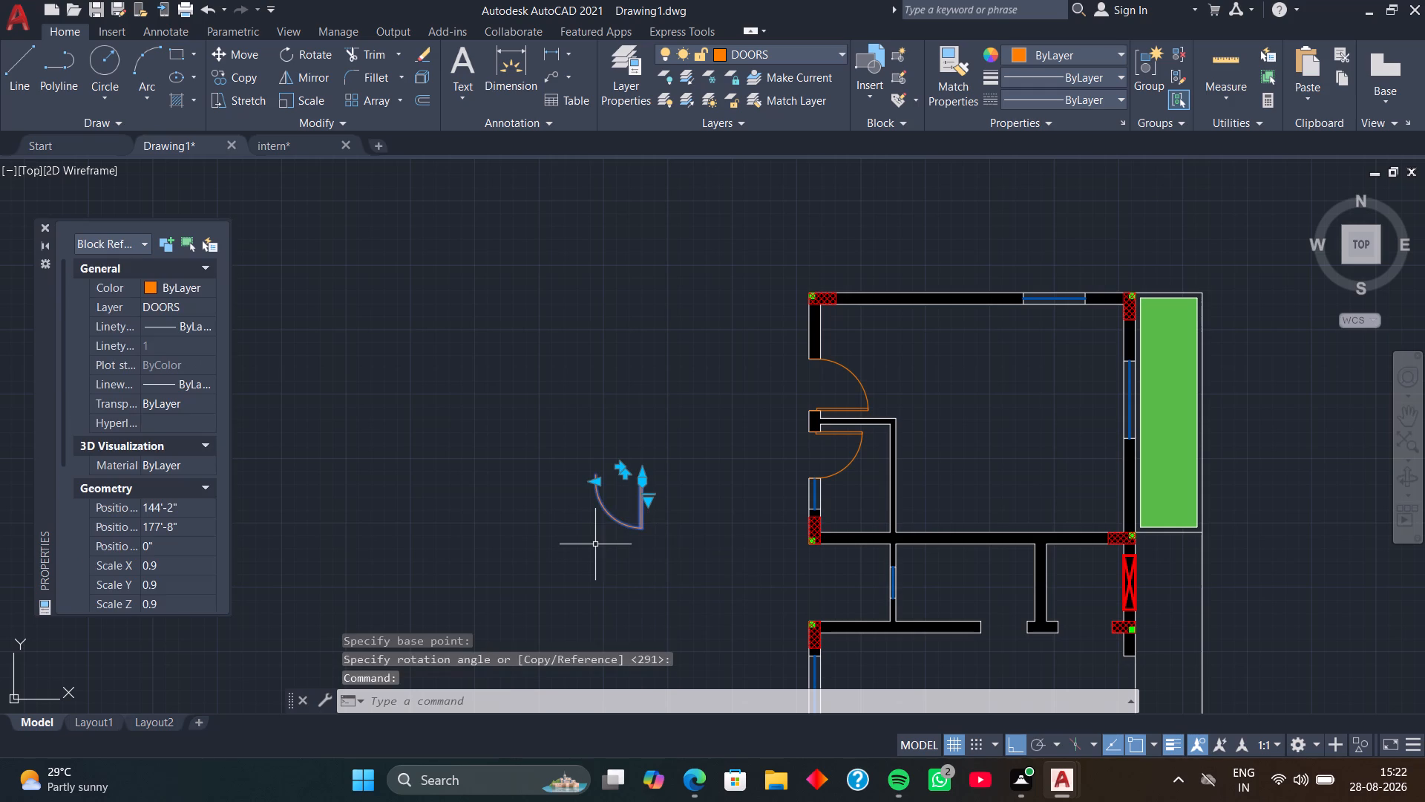
type("MI")
key("space")
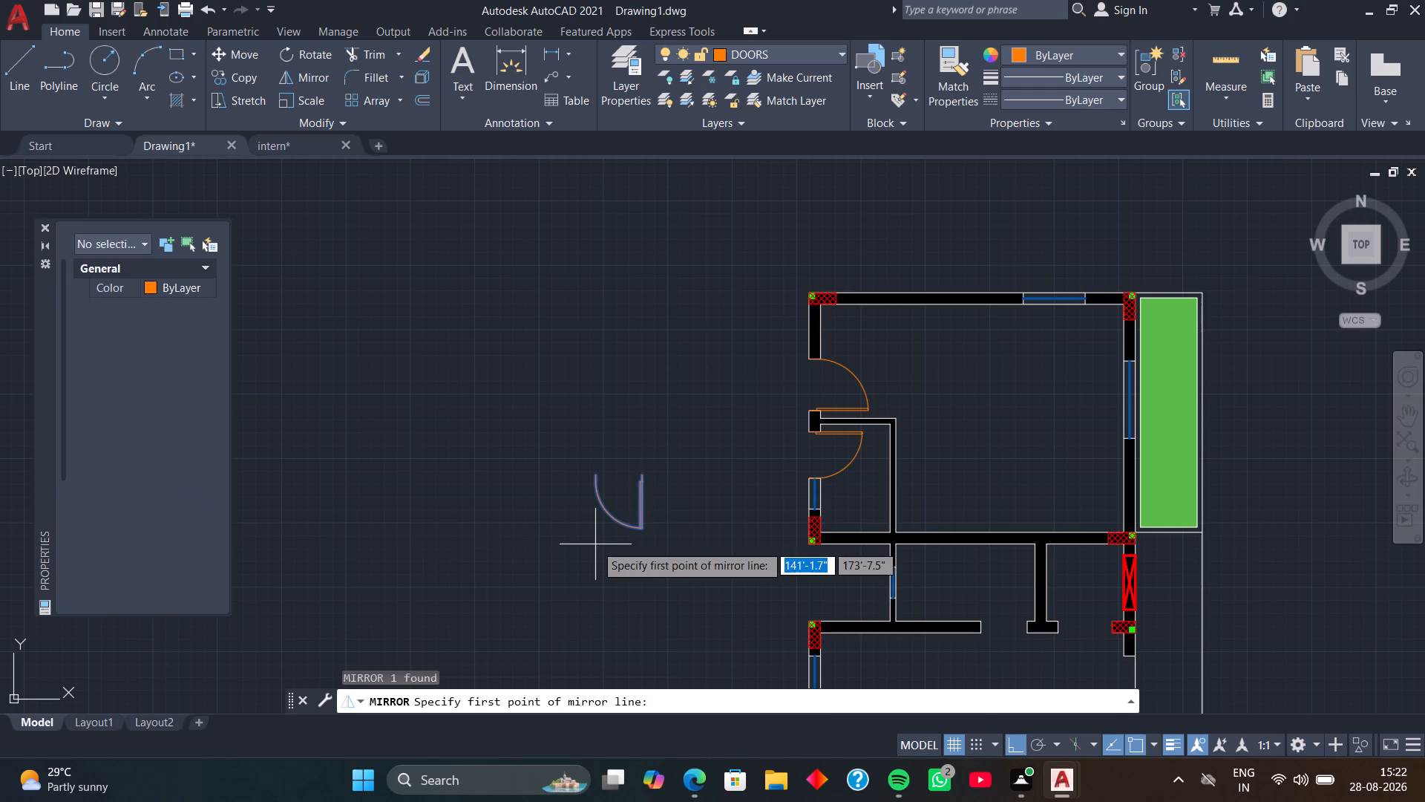
scroll(645, 489, "up", 3)
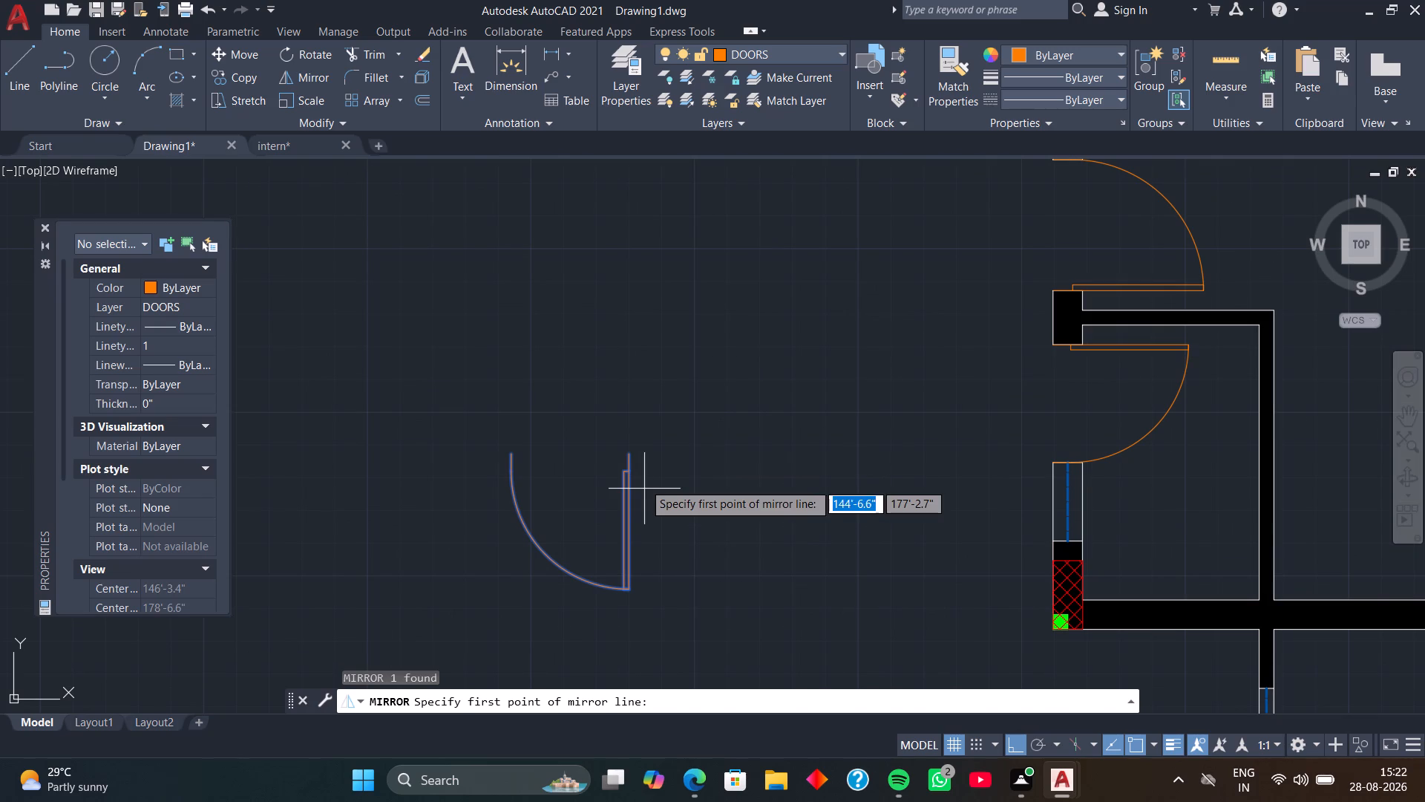
left_click(647, 423)
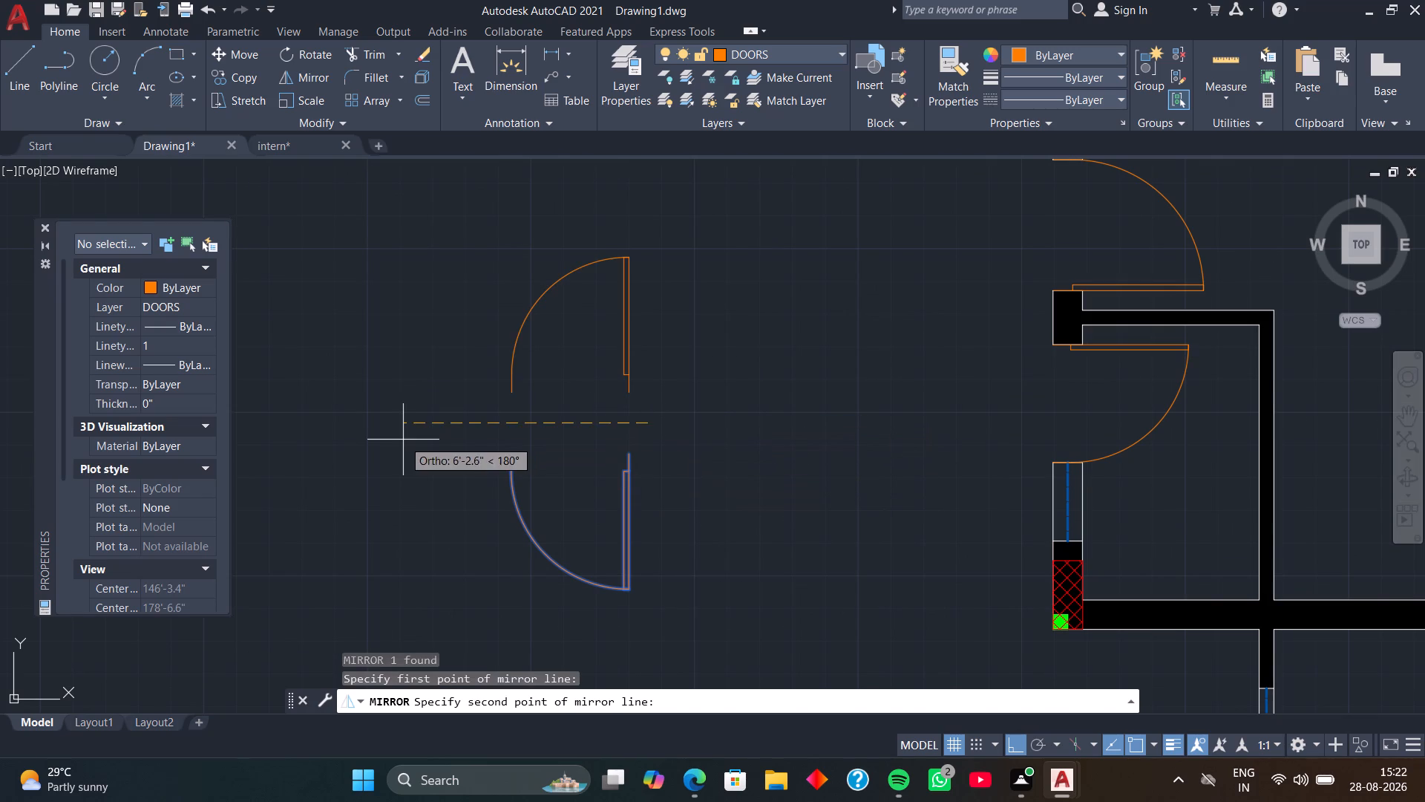
left_click(403, 440)
left_click_drag(438, 480, 403, 440)
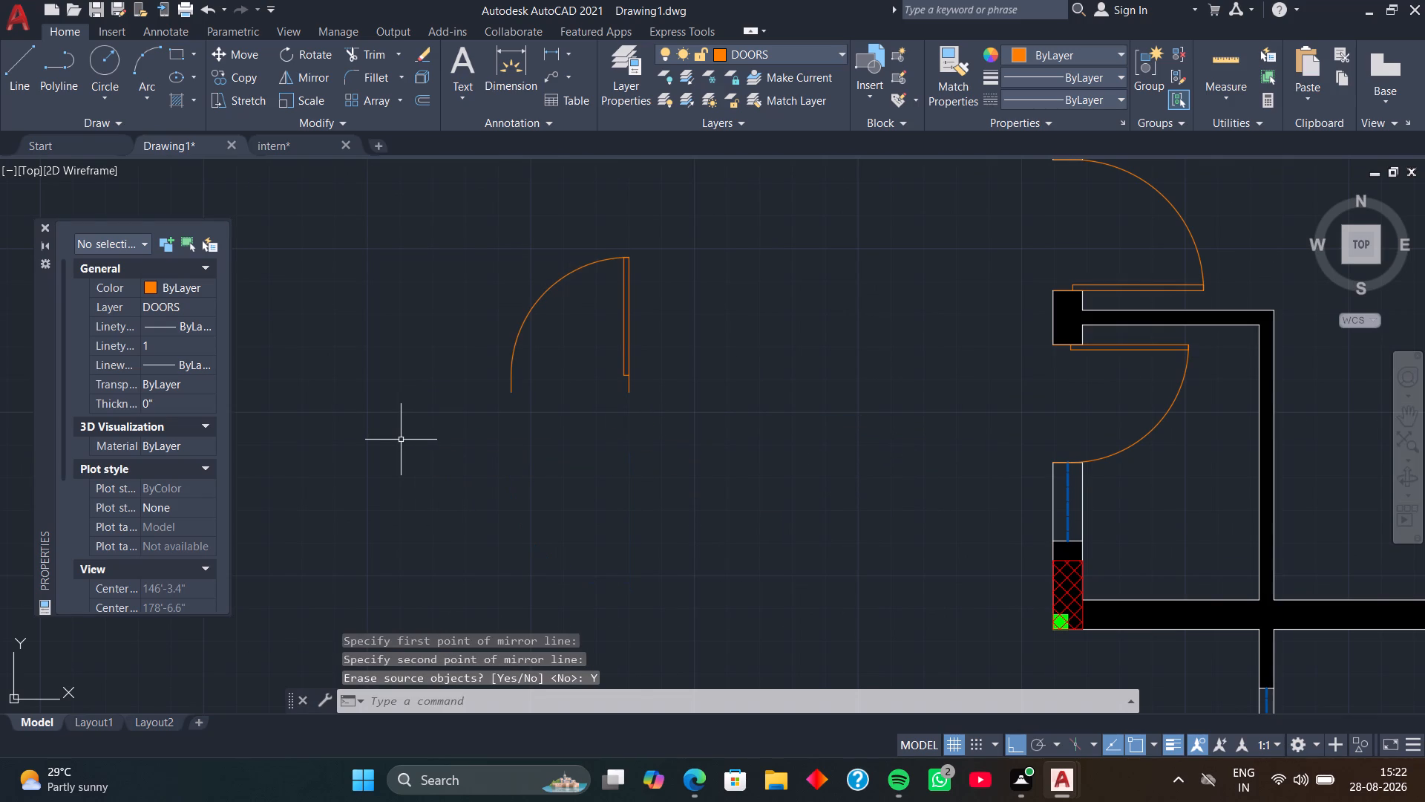
Move the mirrored 3' door block by its lower leaf-side endpoint to the lower corner of the short T-shaped wall, filling the middle wall's opening.
left_click_drag(448, 239, 467, 250)
left_click(696, 426)
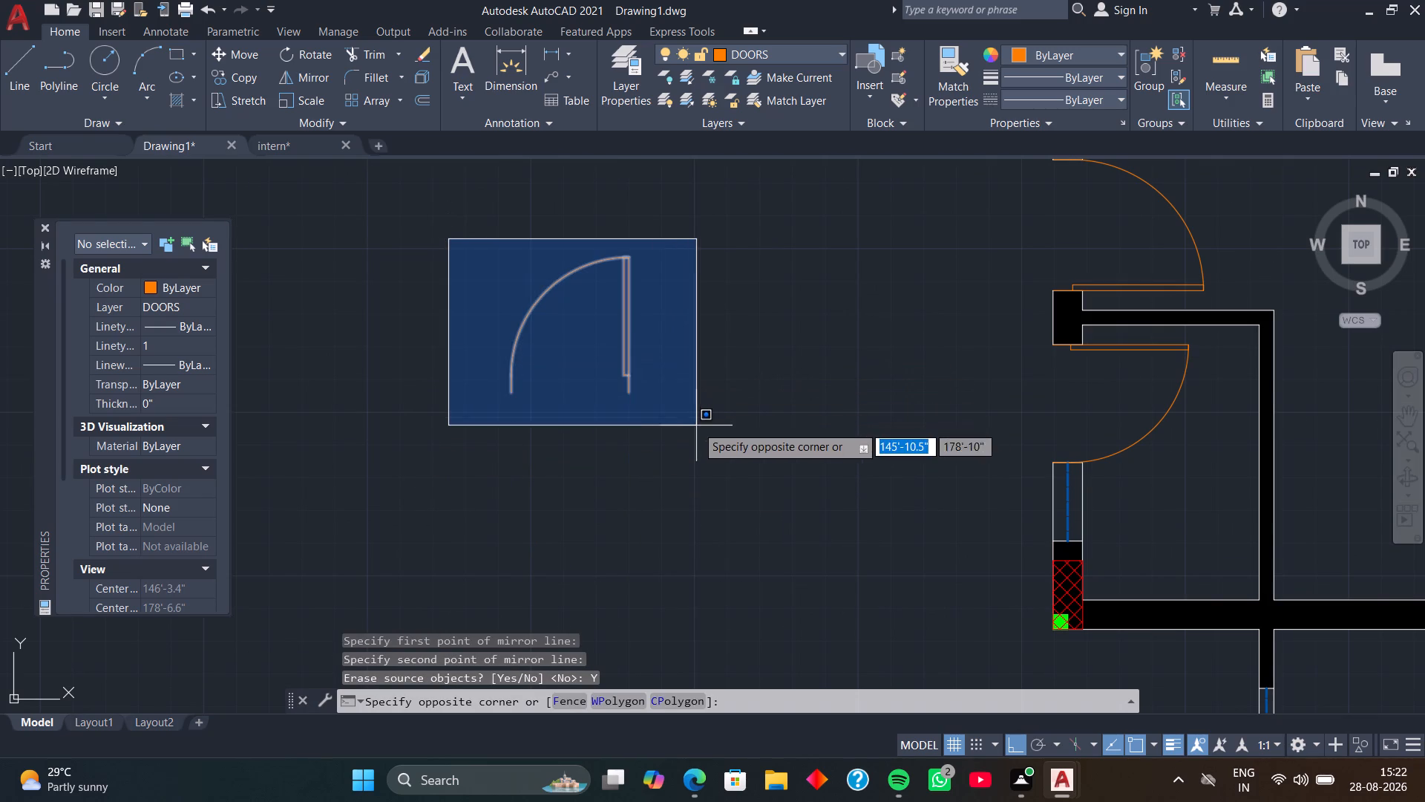
type("M")
key("space")
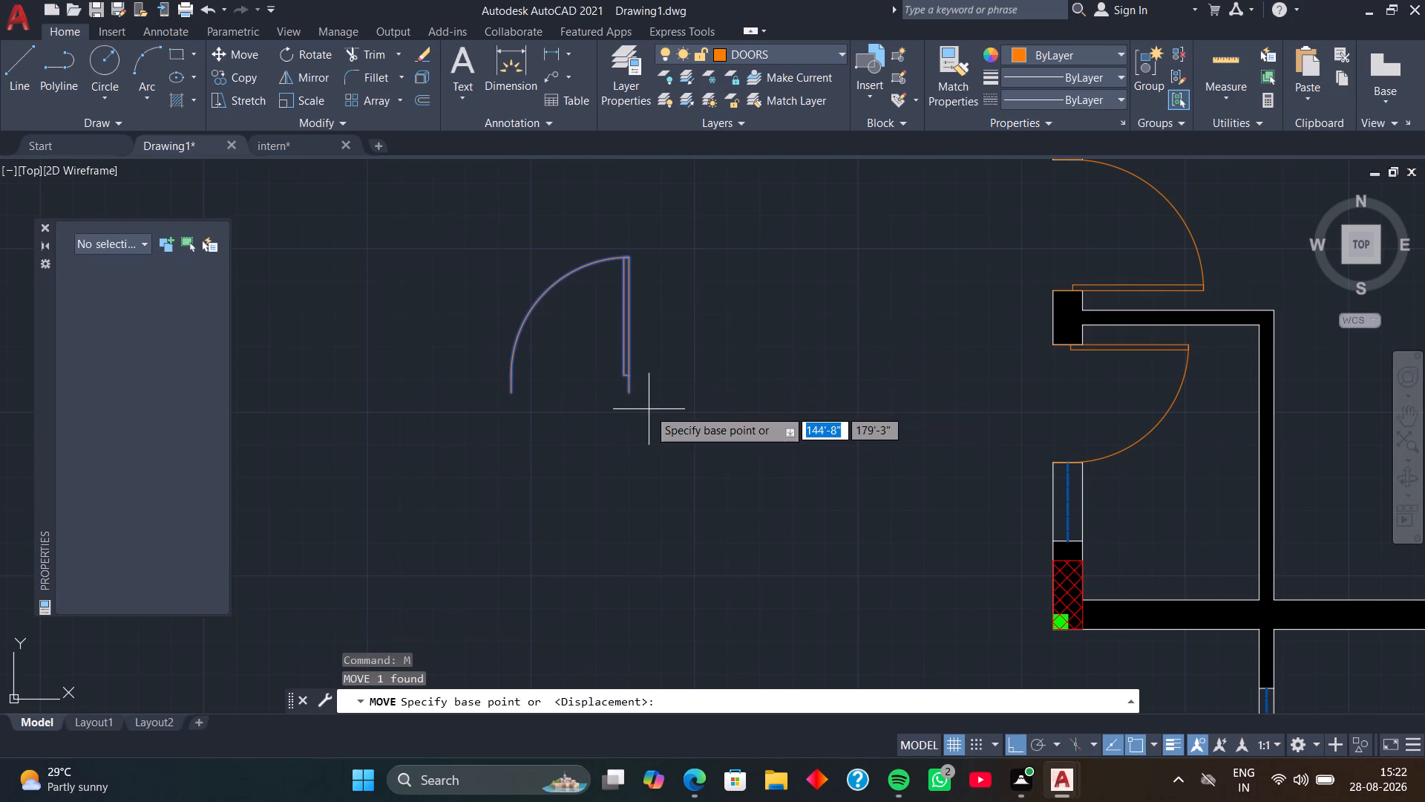
scroll(646, 397, "up", 1)
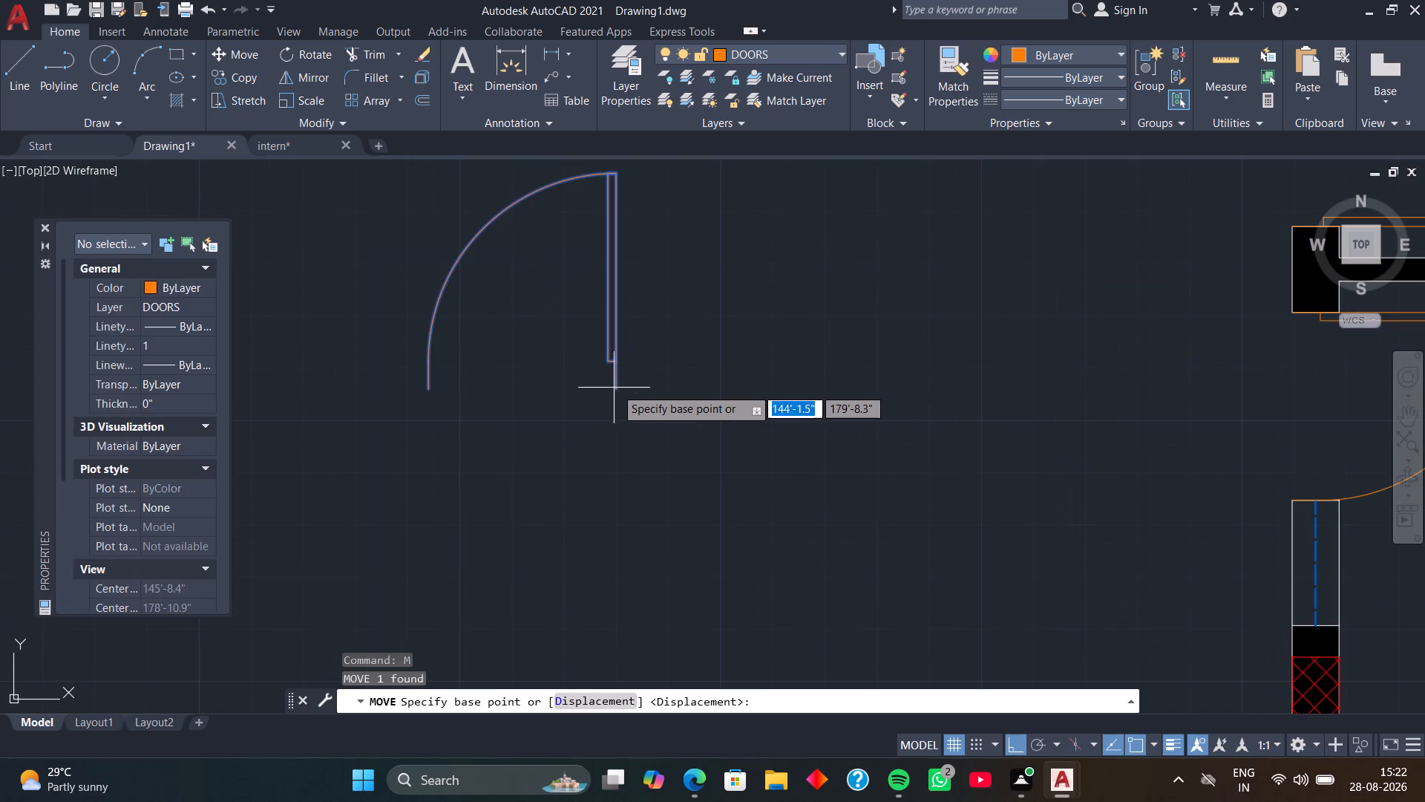
left_click(615, 388)
scroll(908, 439, "down", 4)
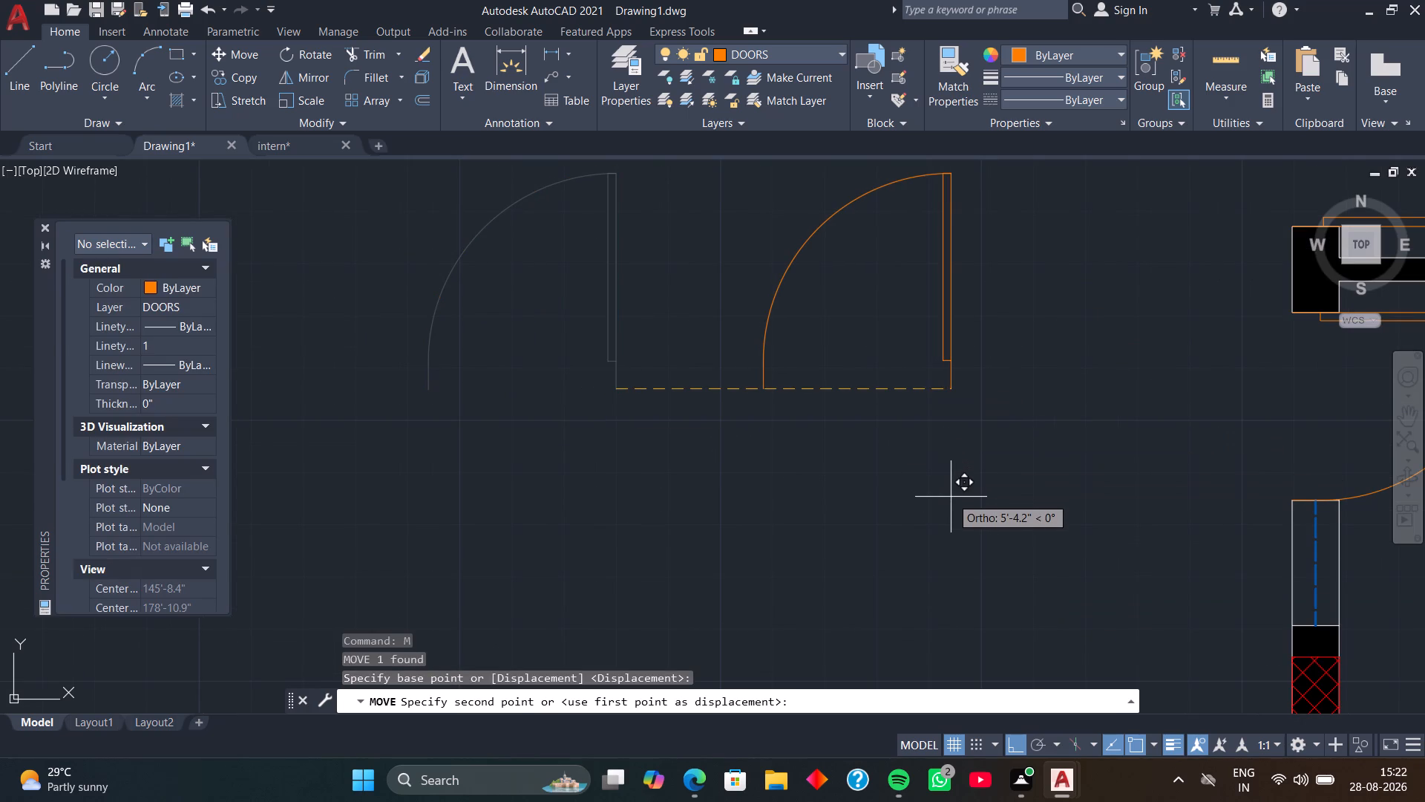
key("F8")
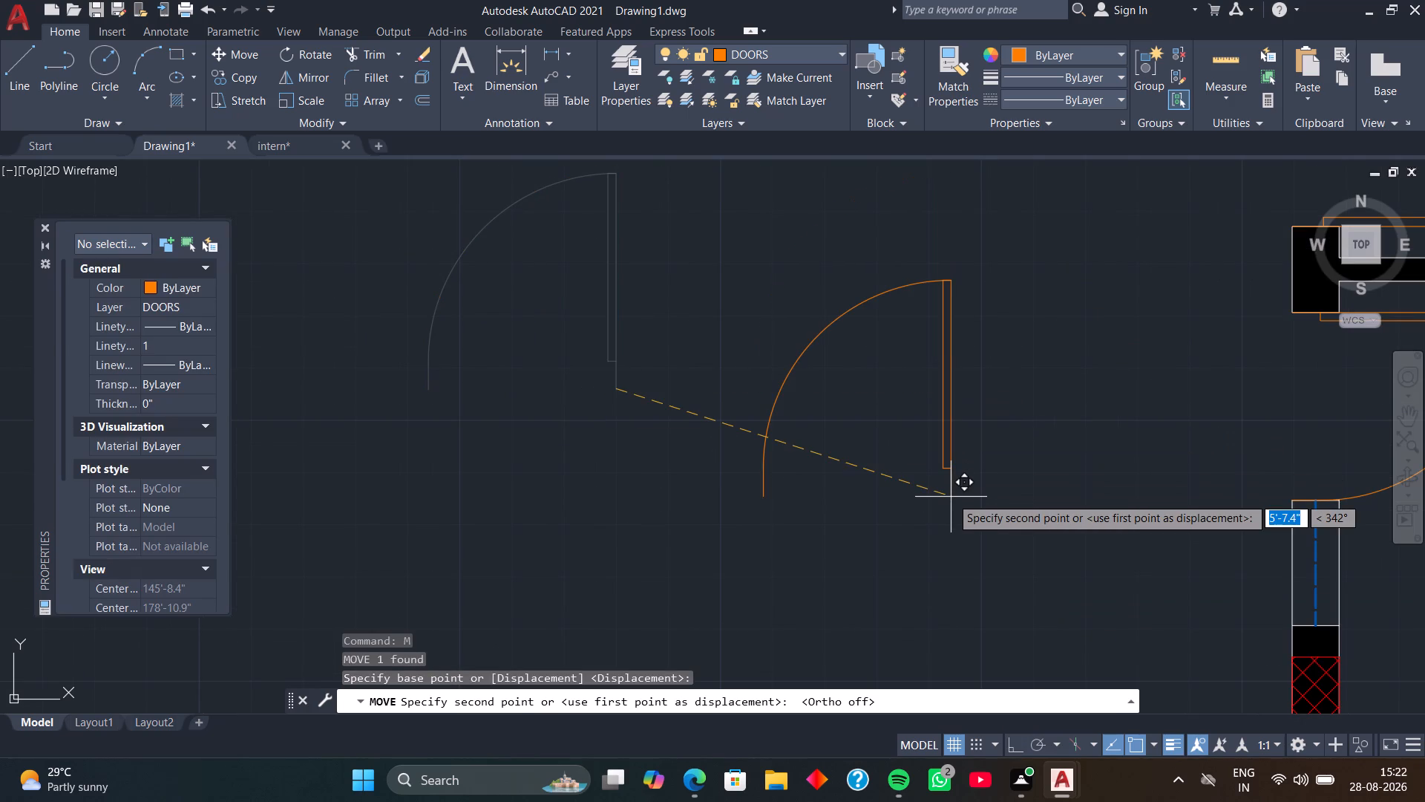
scroll(958, 507, "down", 1)
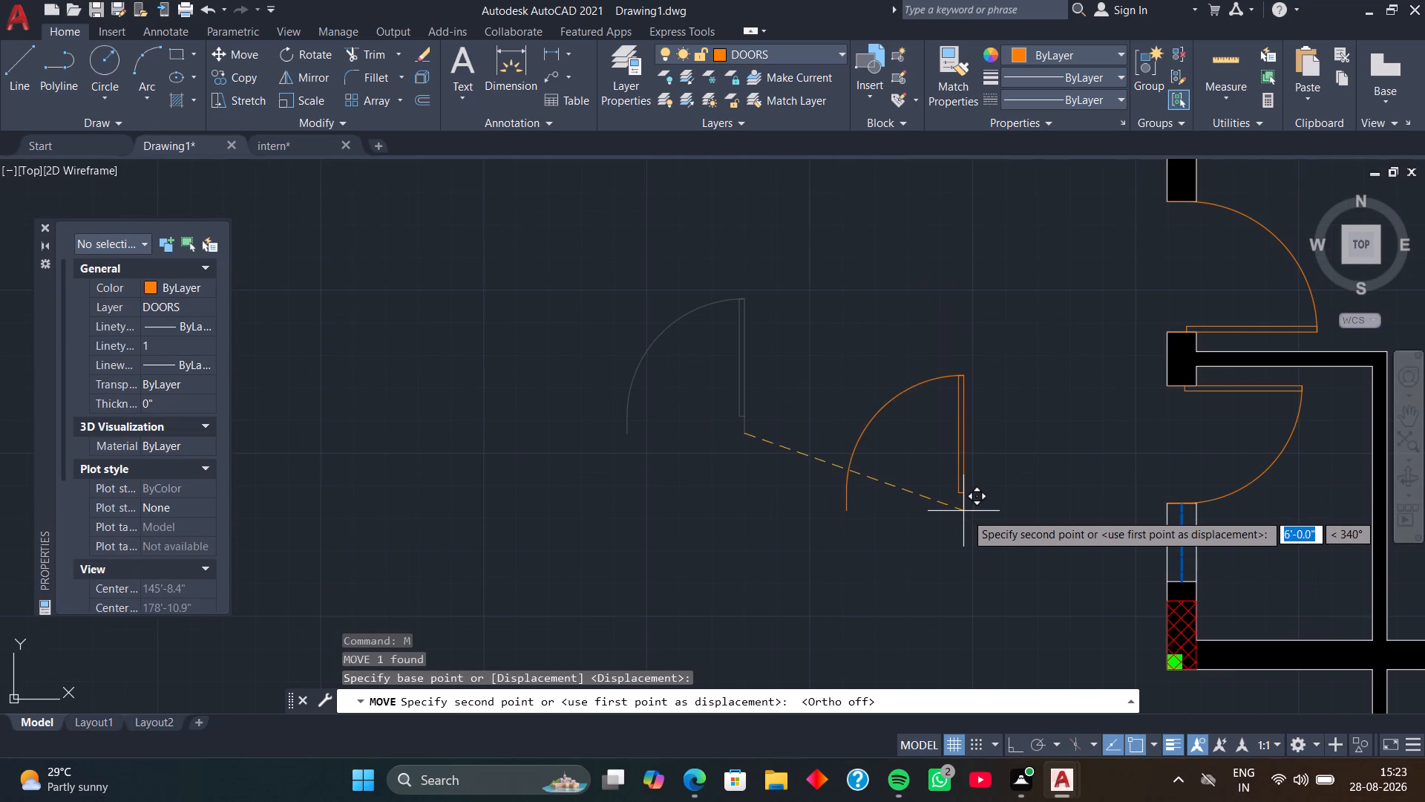
scroll(990, 514, "down", 1)
middle_click_drag(991, 515, 744, 404)
middle_click_drag(1147, 573, 992, 440)
scroll(1054, 474, "up", 1)
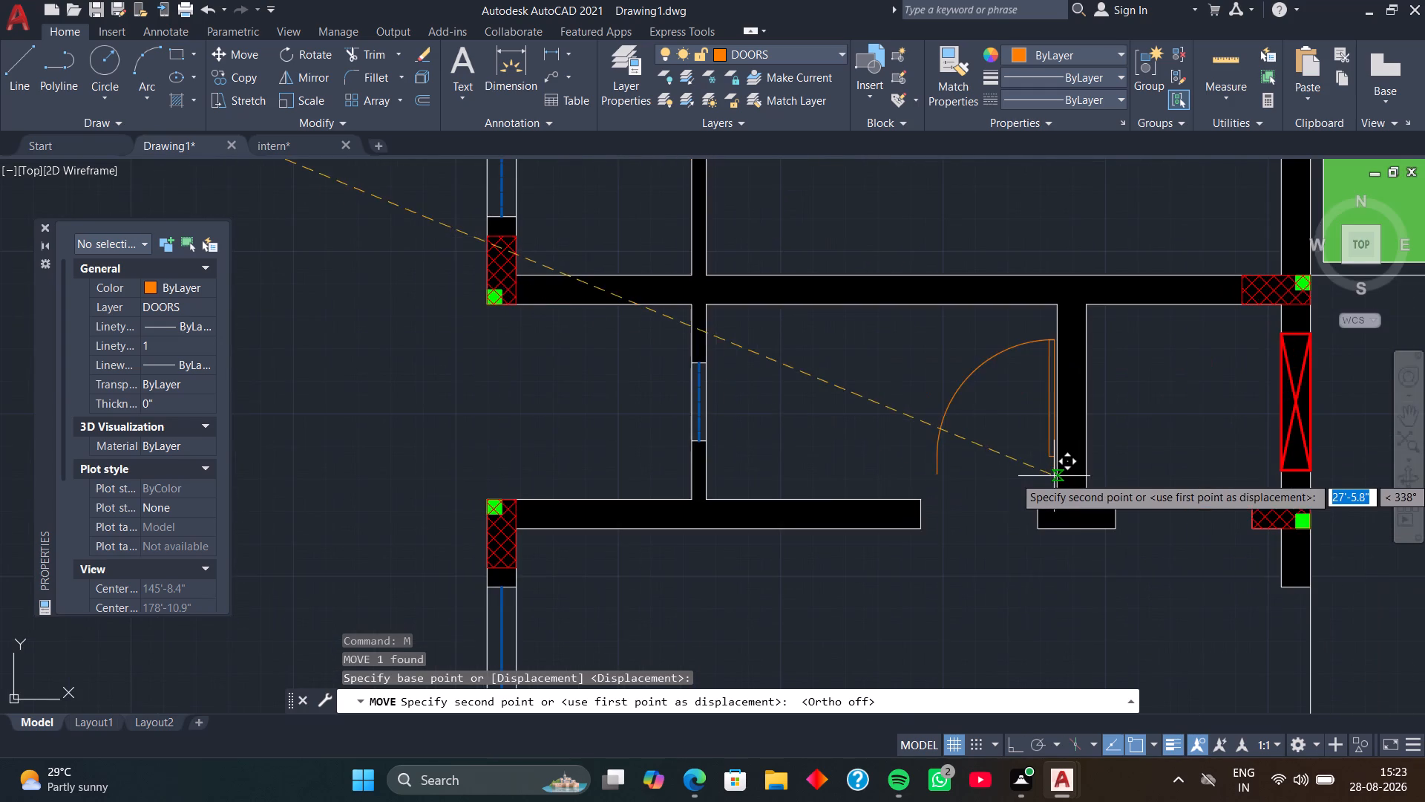
scroll(1016, 533, "up", 2)
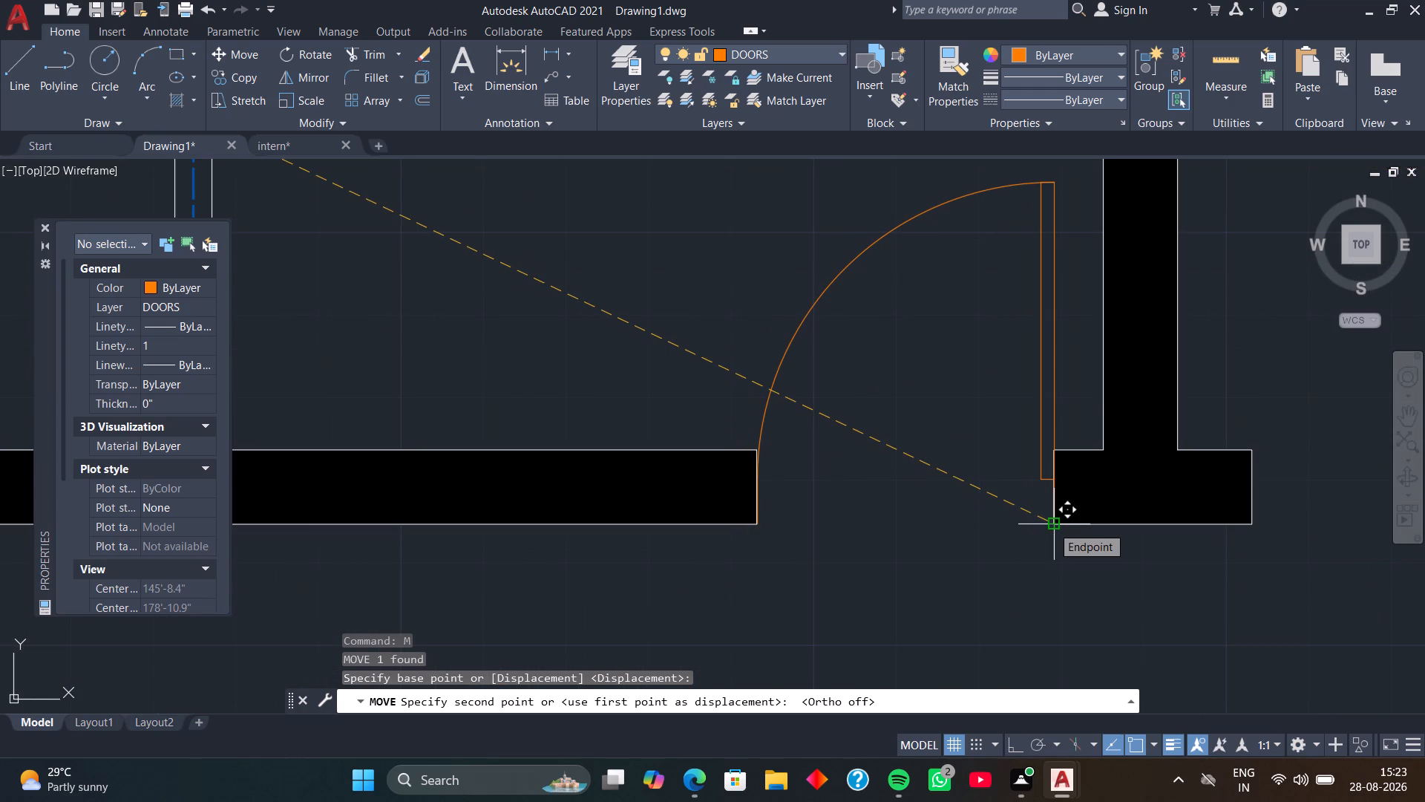
left_click(1052, 526)
scroll(934, 555, "down", 2)
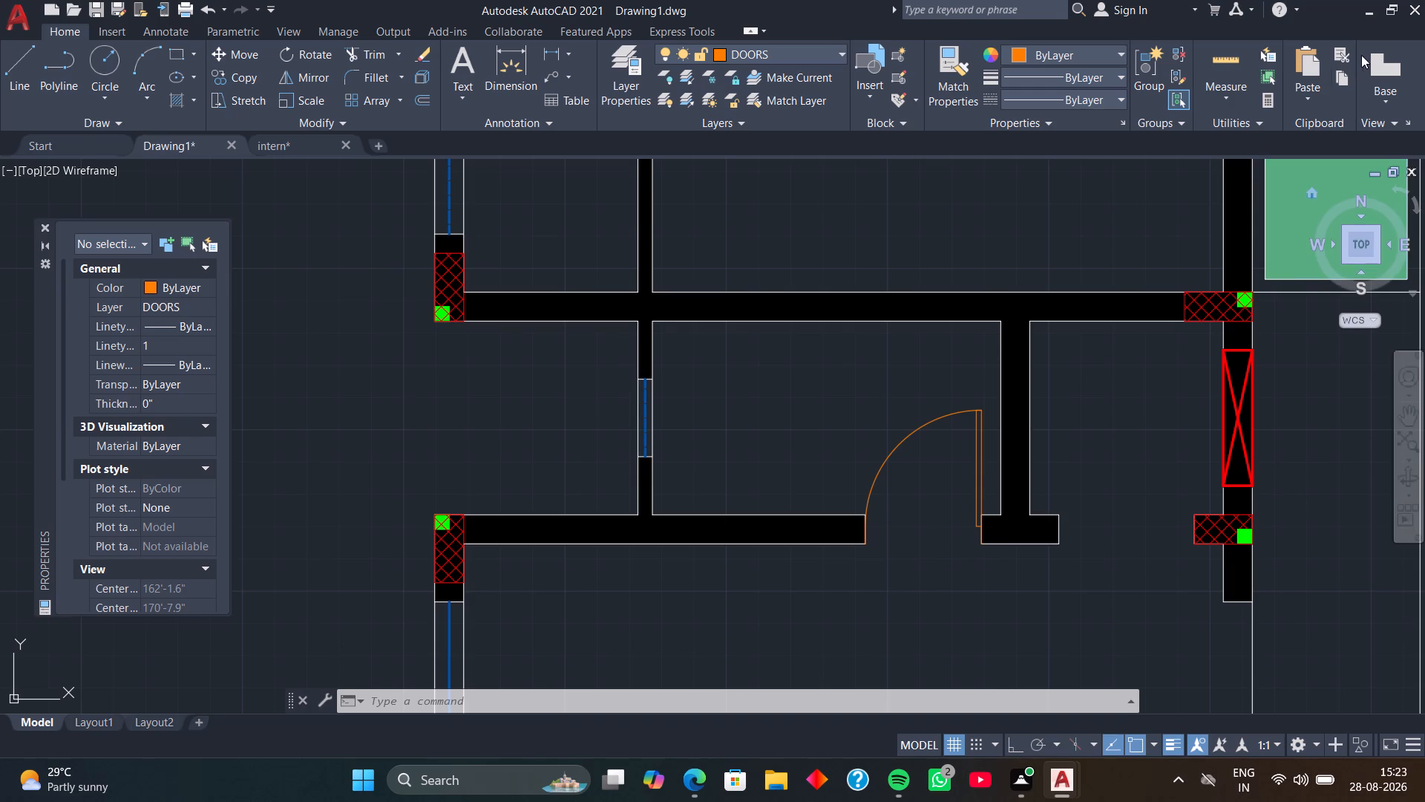
Switch to the intern drawing and close it, saving its changes.
left_click(1419, 3)
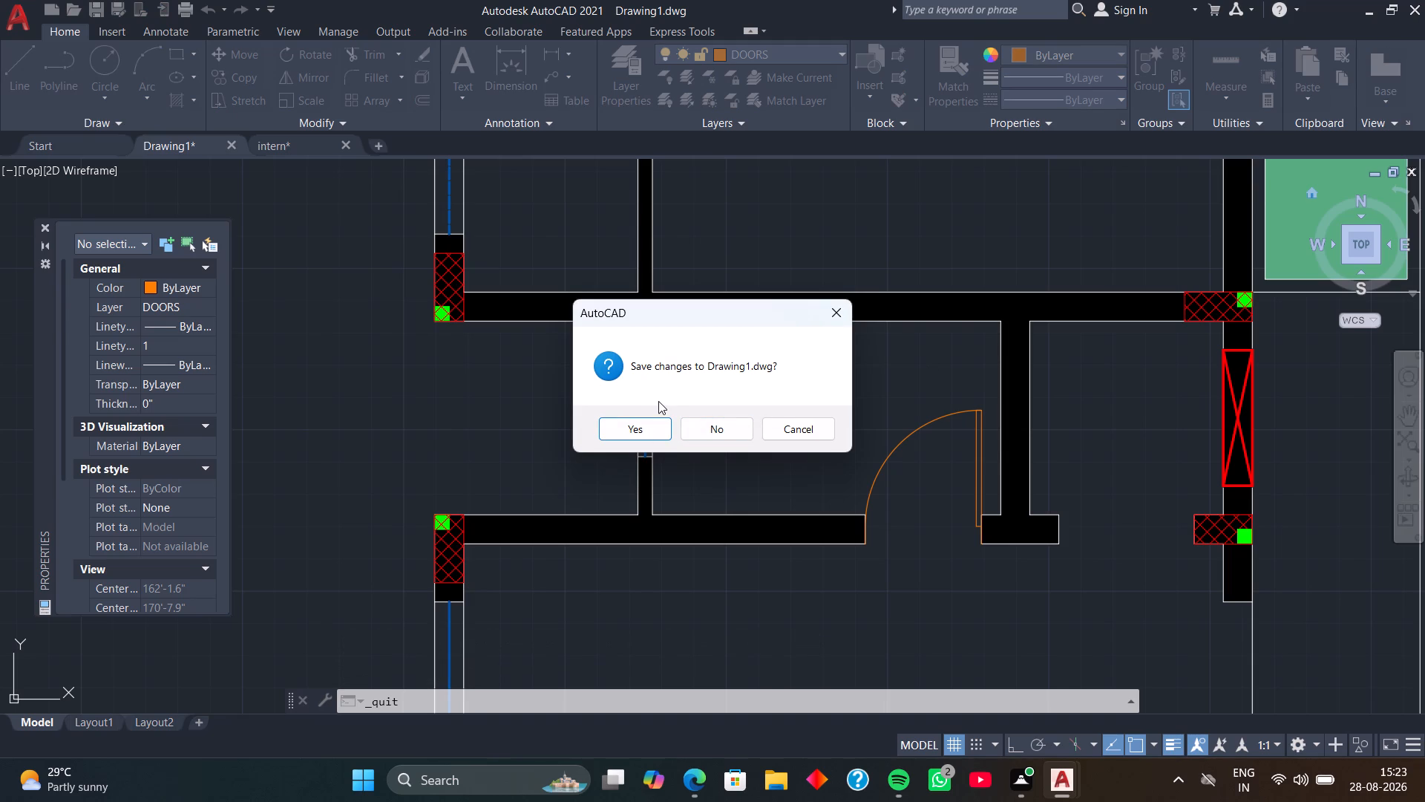
left_click(834, 306)
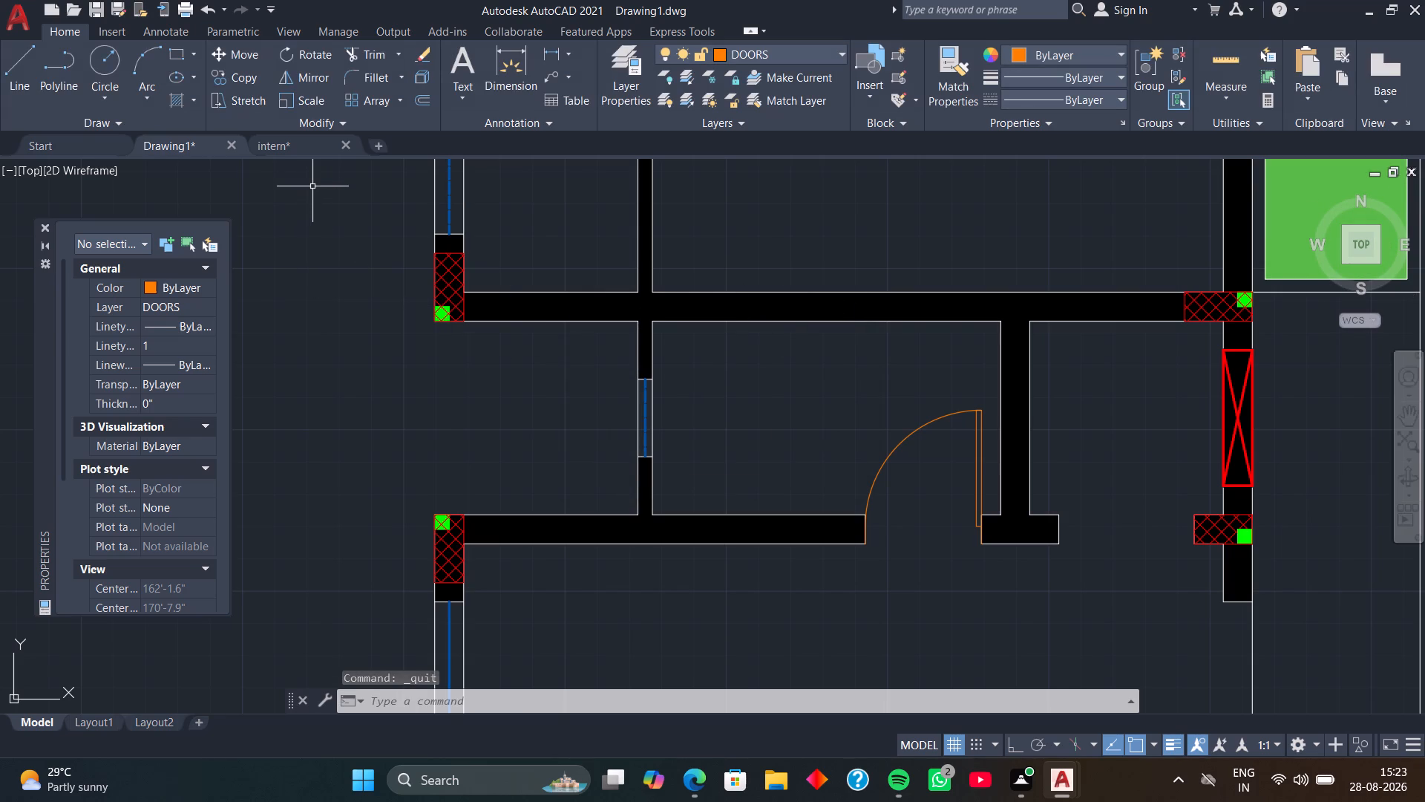
left_click(314, 146)
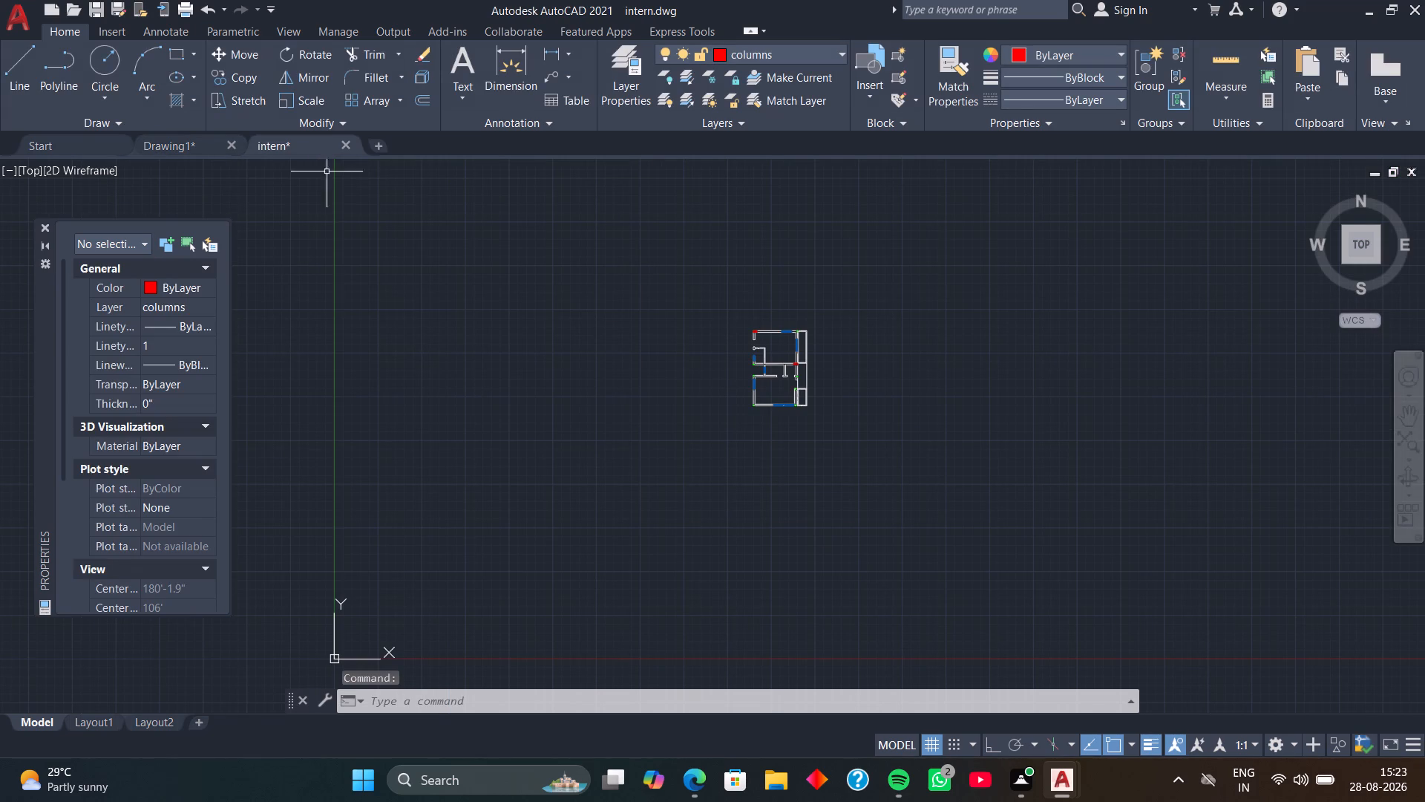
scroll(779, 376, "up", 4)
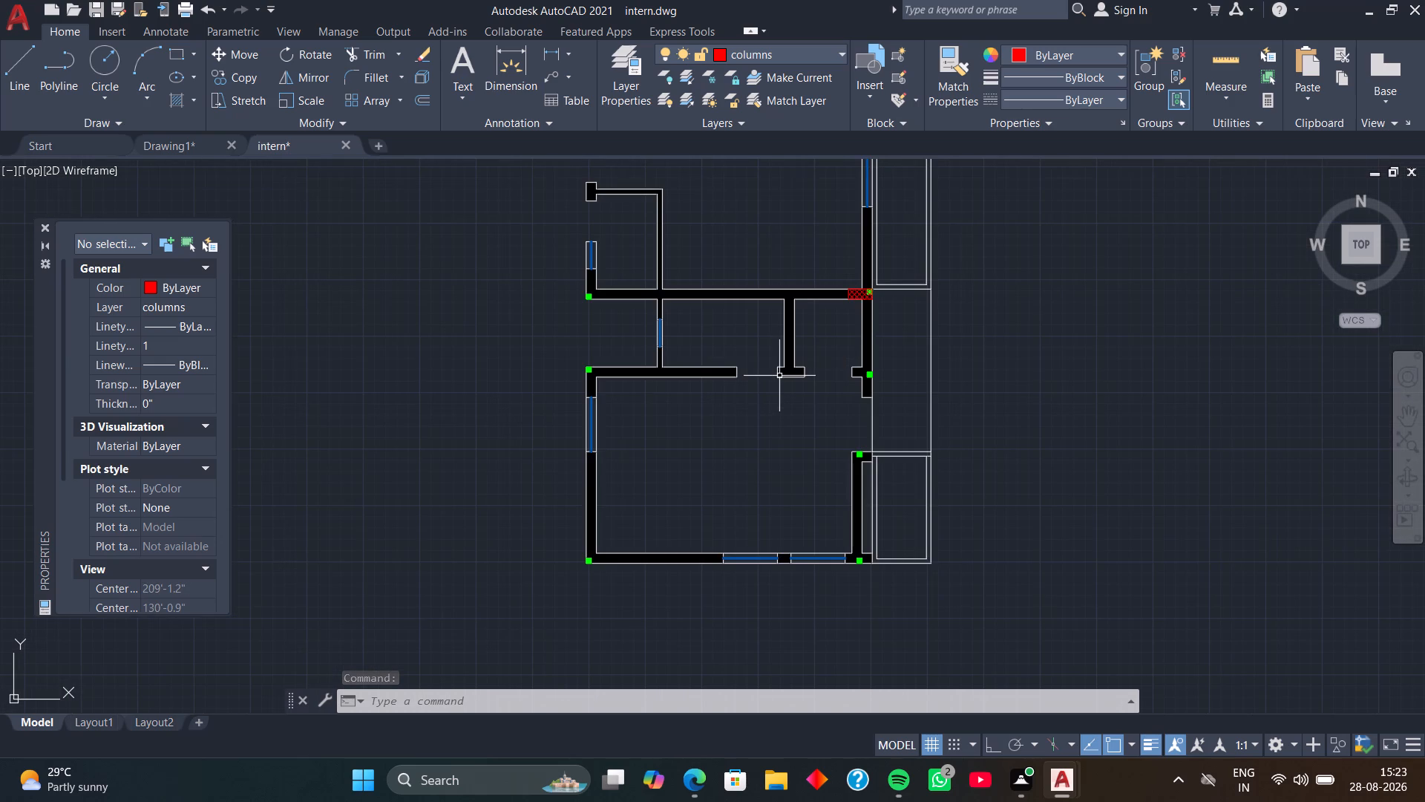
scroll(779, 376, "down", 2)
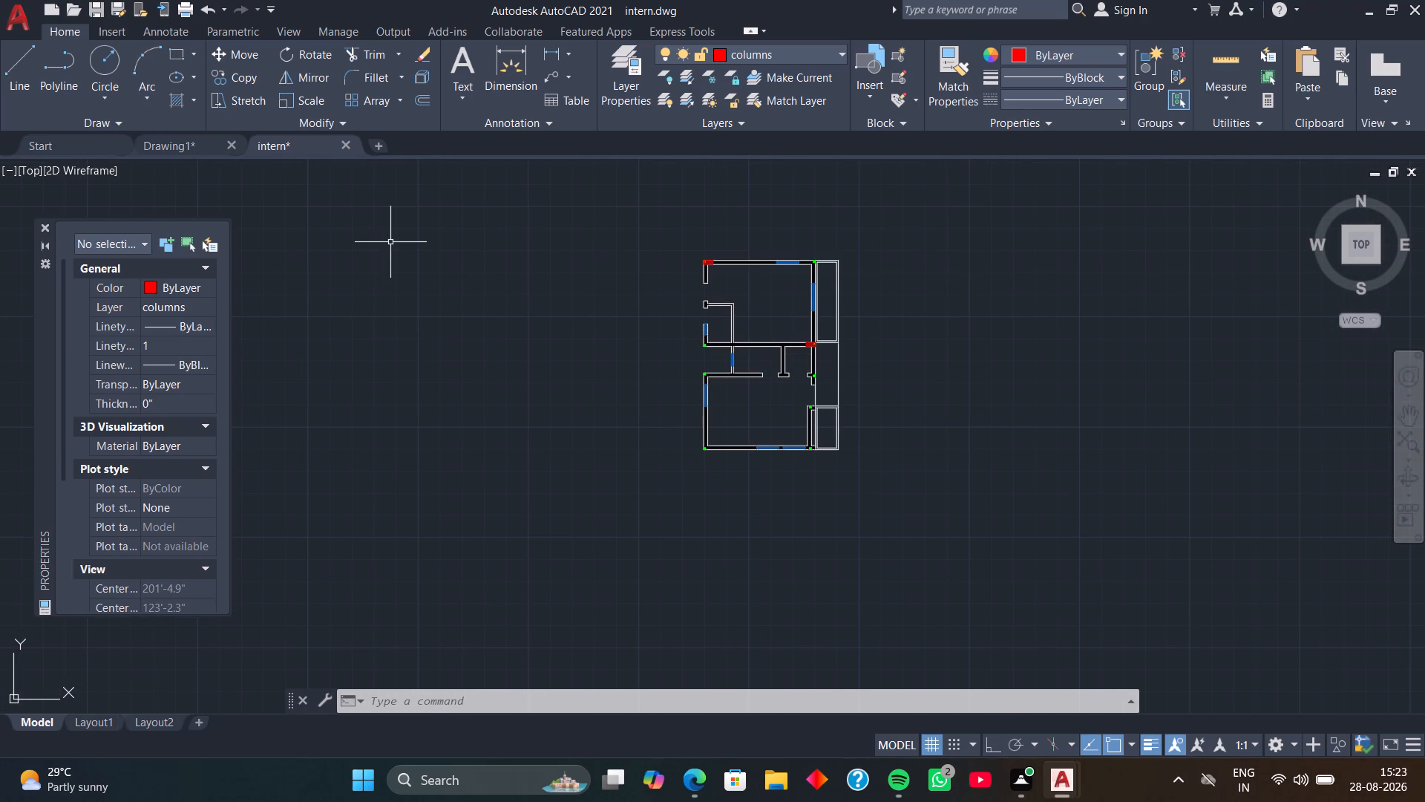
left_click(1418, 12)
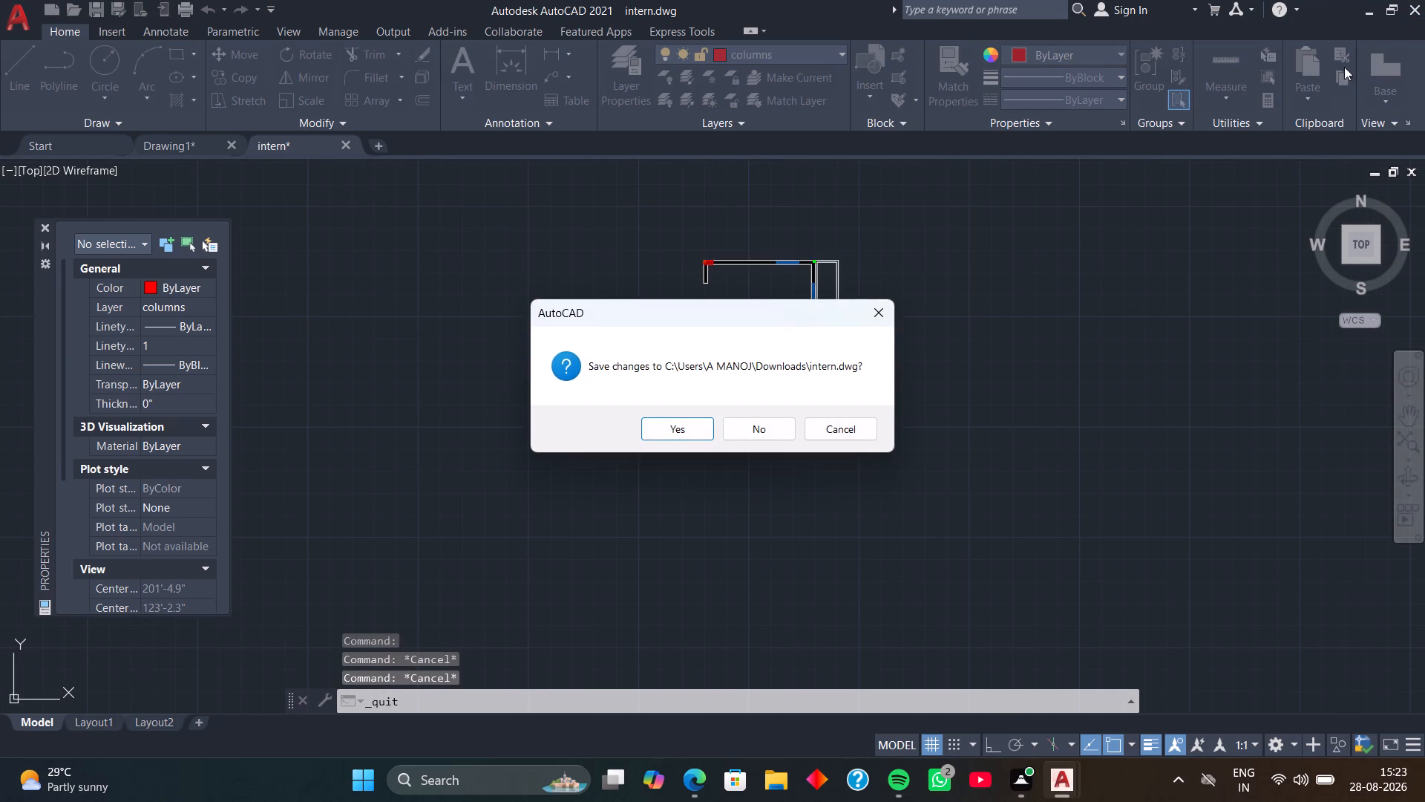
left_click(686, 428)
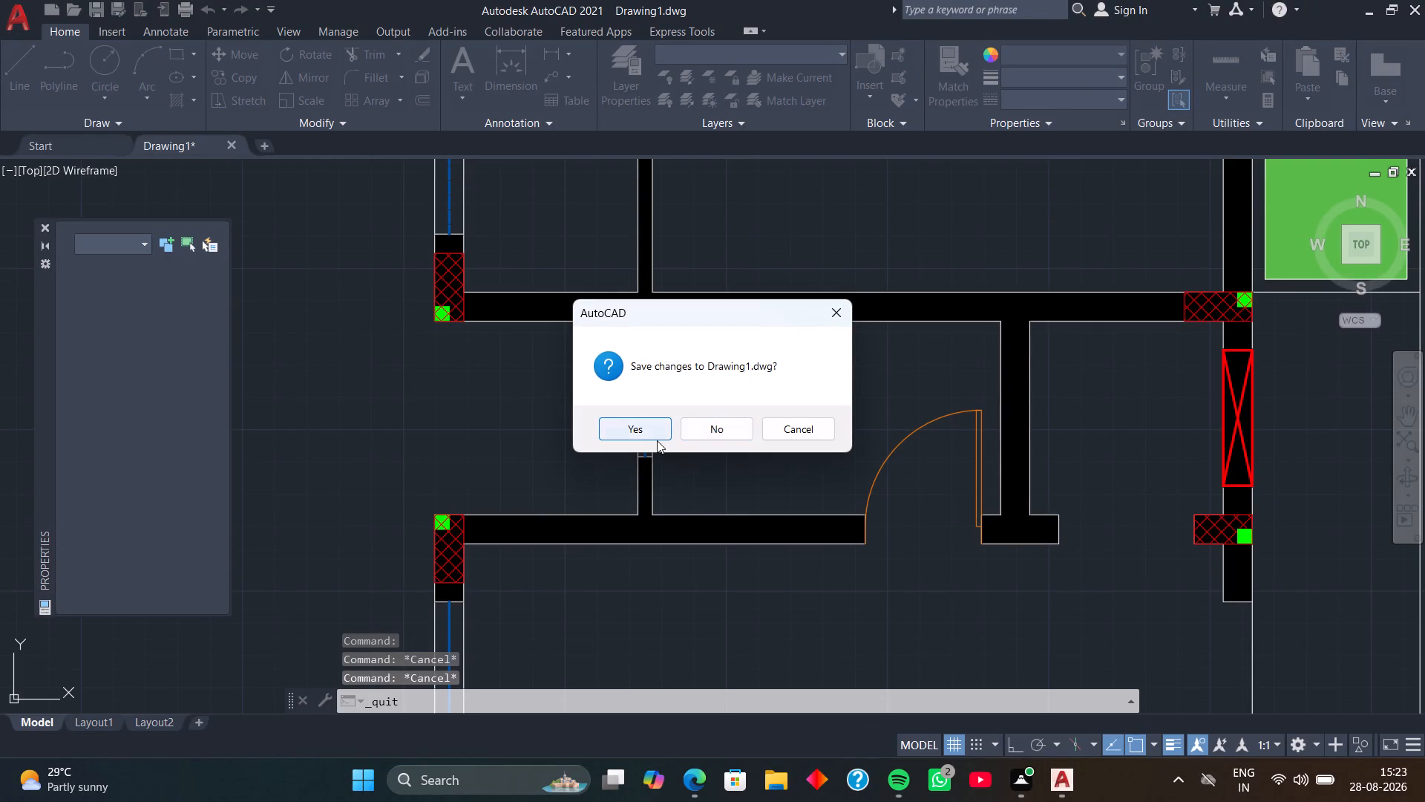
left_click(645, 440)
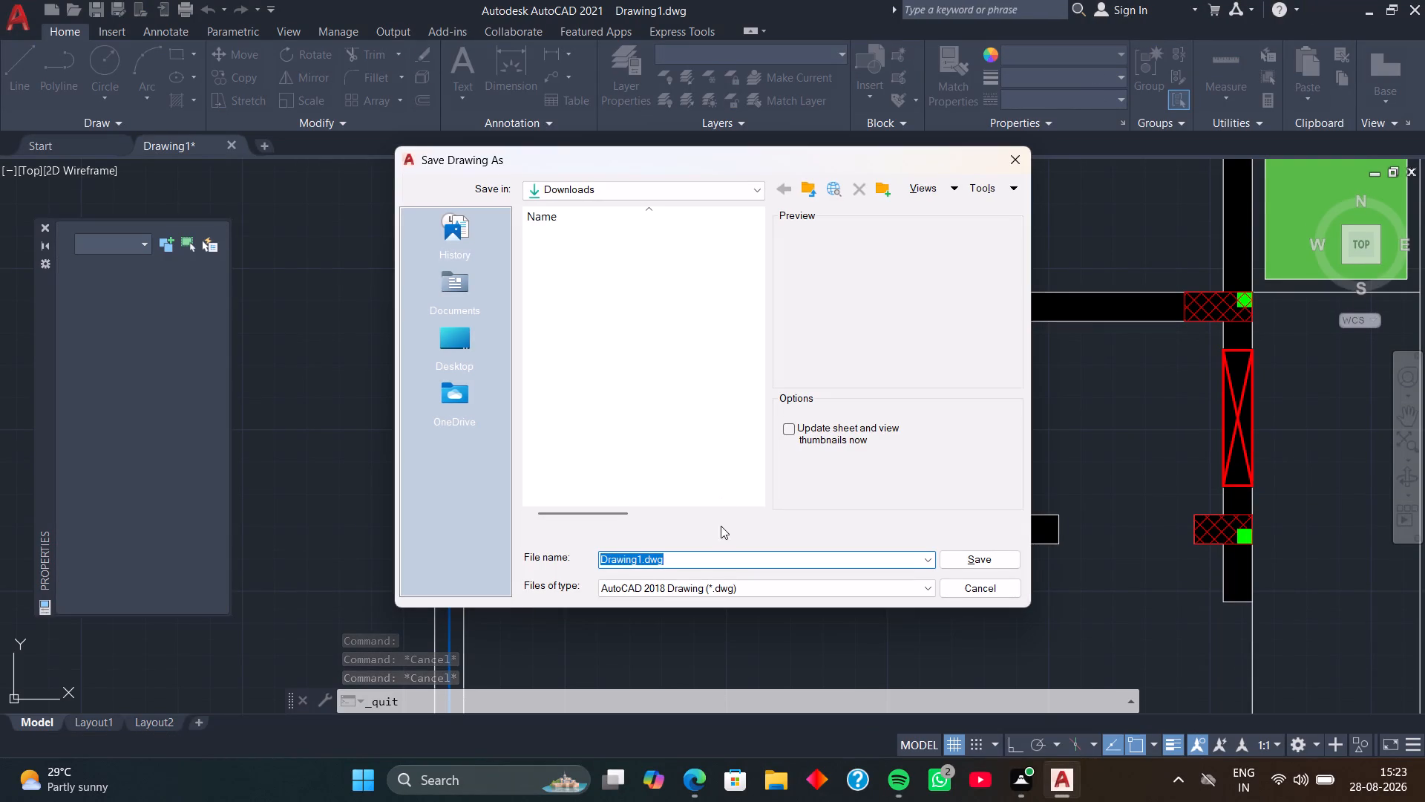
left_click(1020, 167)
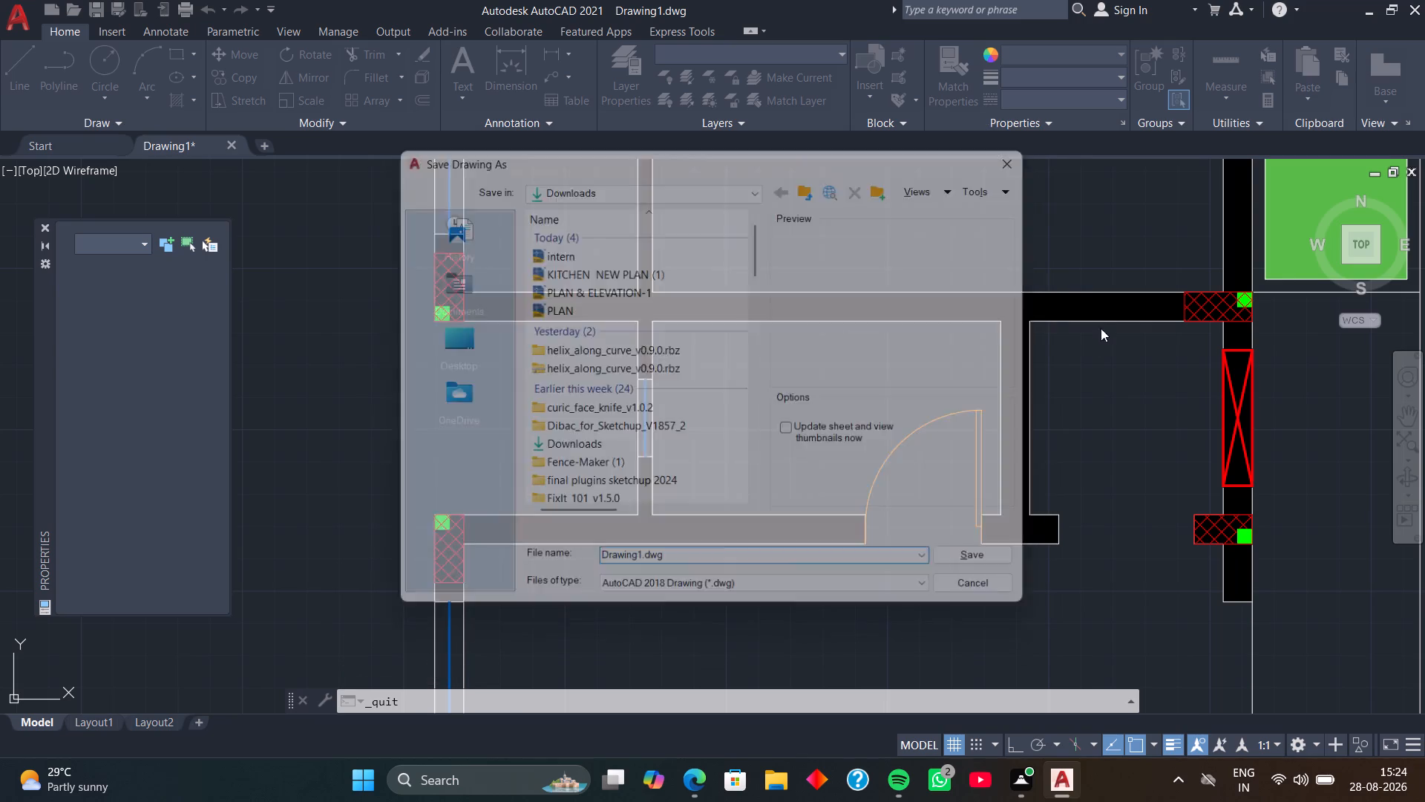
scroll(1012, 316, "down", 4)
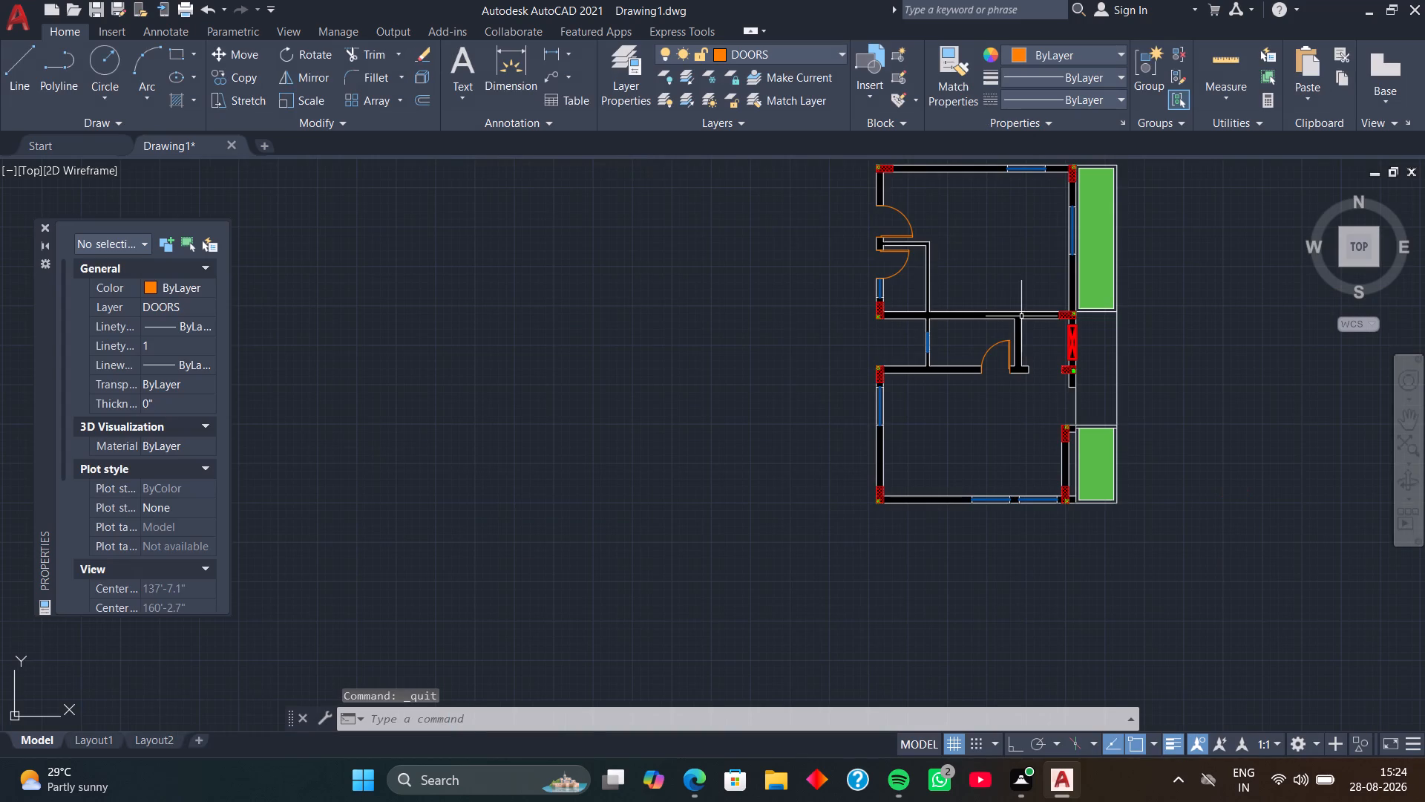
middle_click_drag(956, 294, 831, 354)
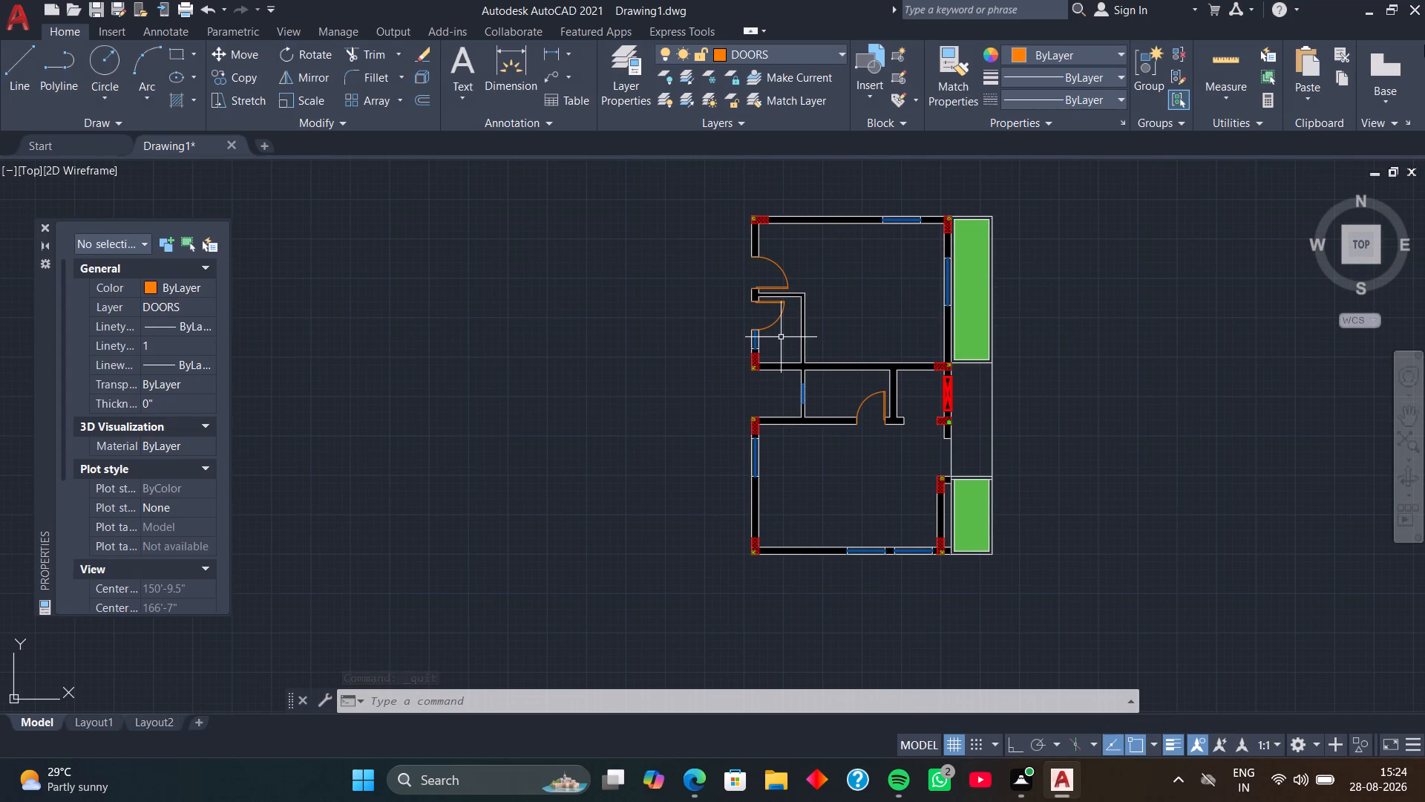
Quit and save Drawing1 in the Downloads folder under the file name BRICK MARKING LAYOUT.
left_click(1418, 4)
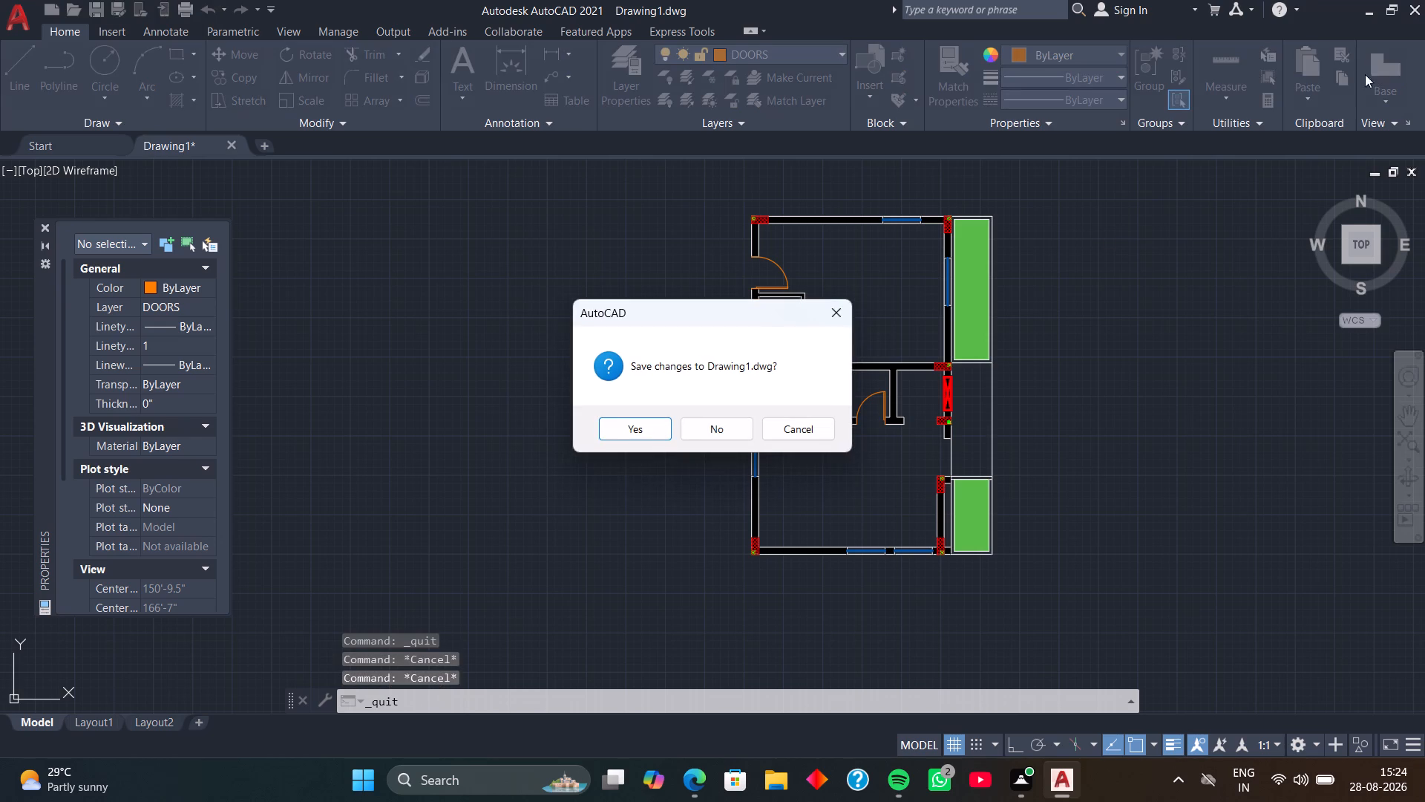
left_click(638, 436)
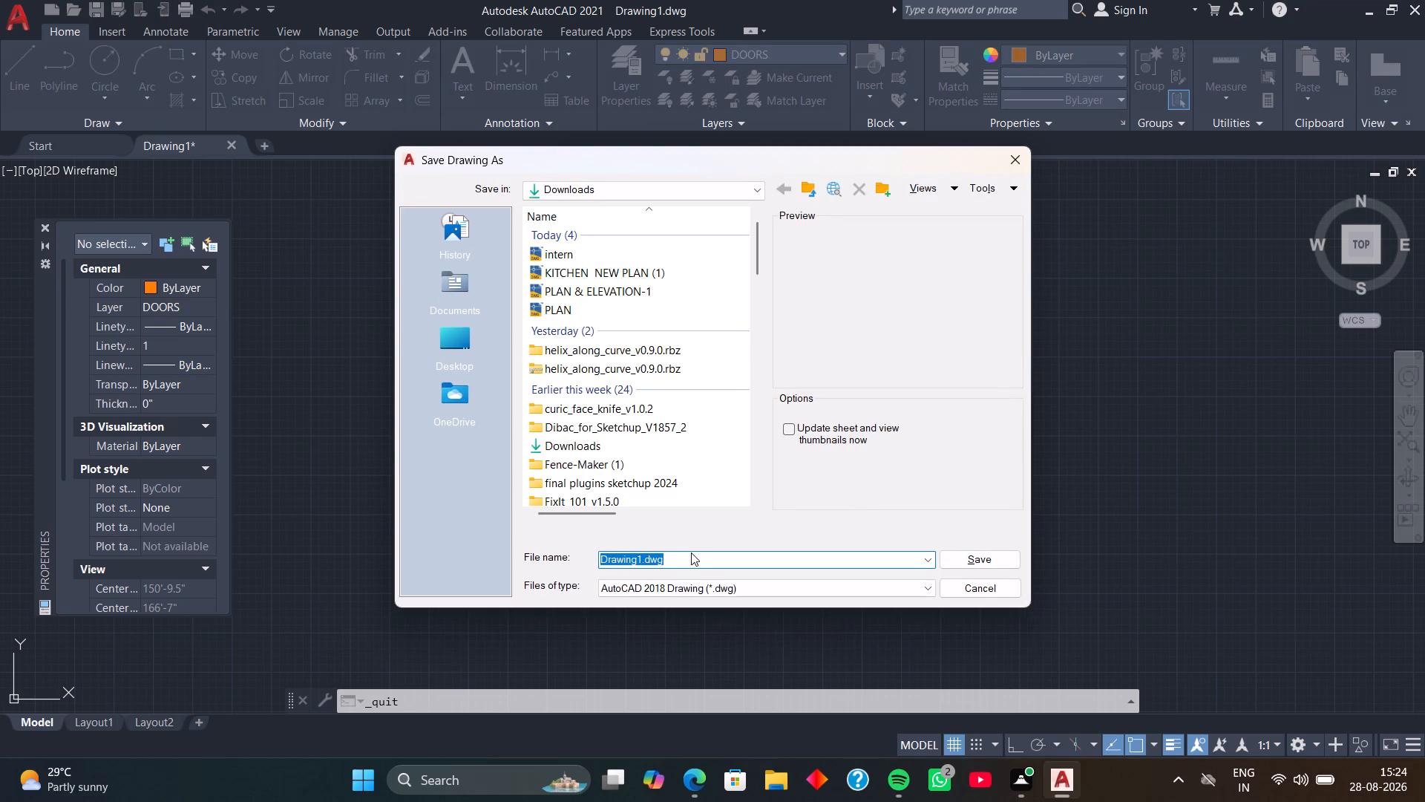
type("ER")
key("i")
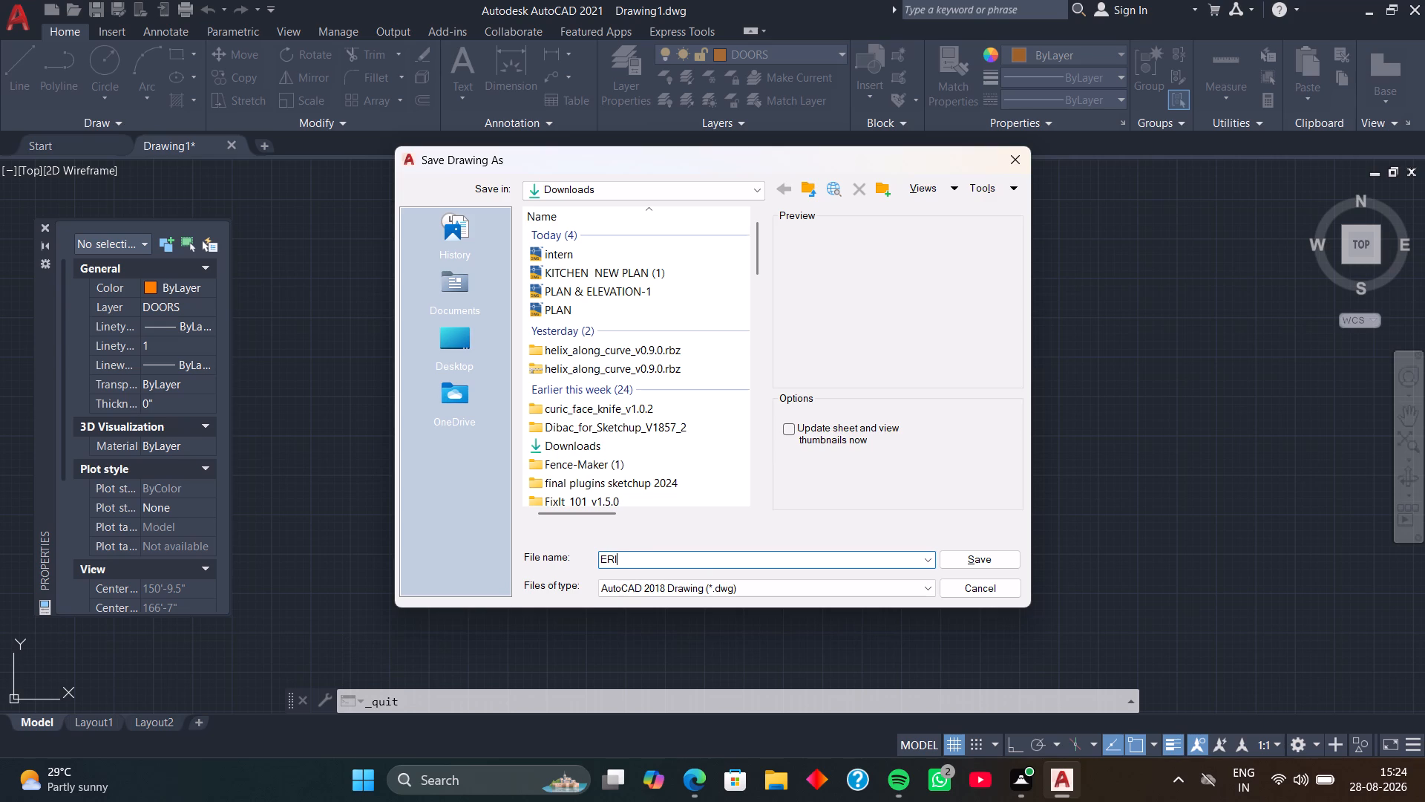
key("BackSpace")
key("BackSpace")
key("BackSpace")
type("BRI")
type("CK")
key("space")
type("MARKING LA")
key("y")
type("OUT")
left_click(977, 560)
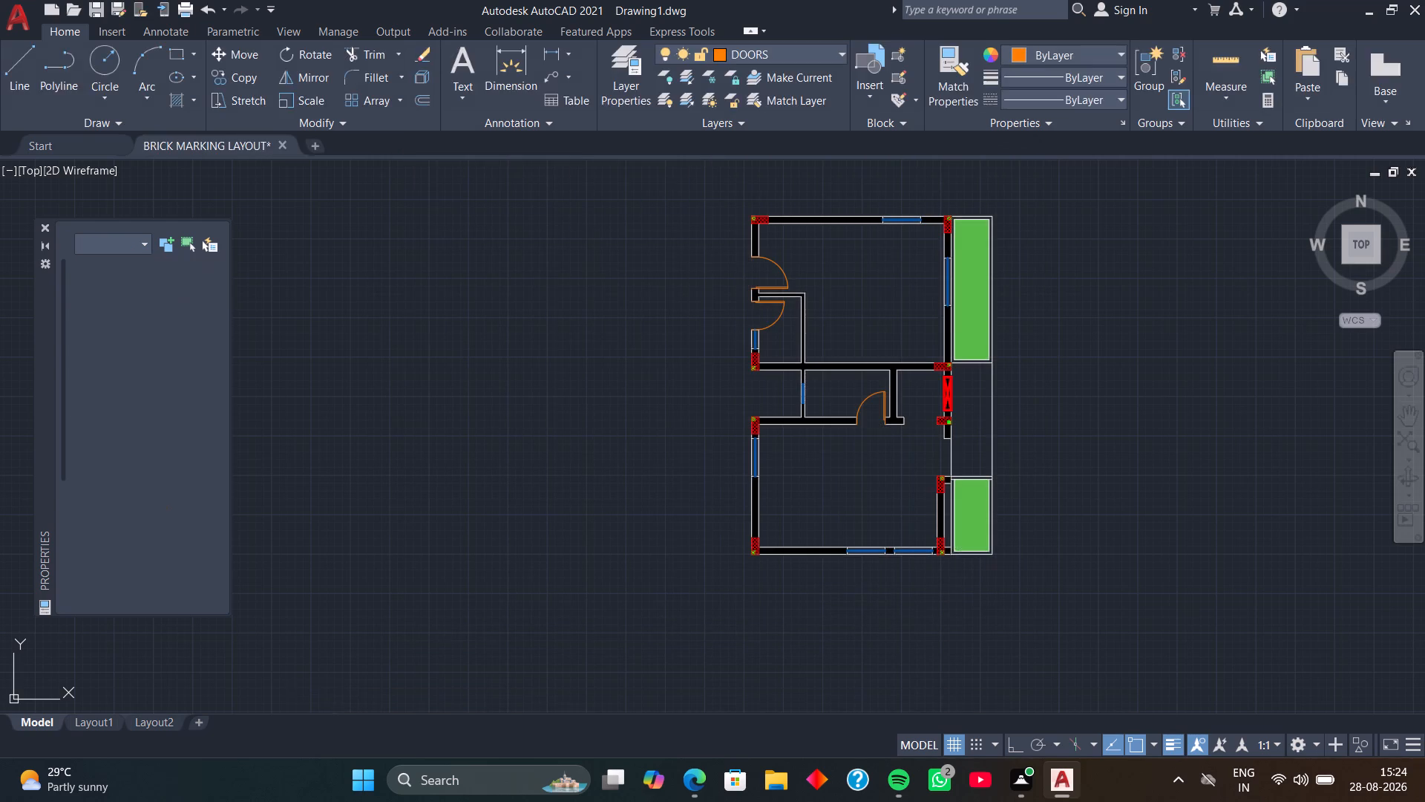
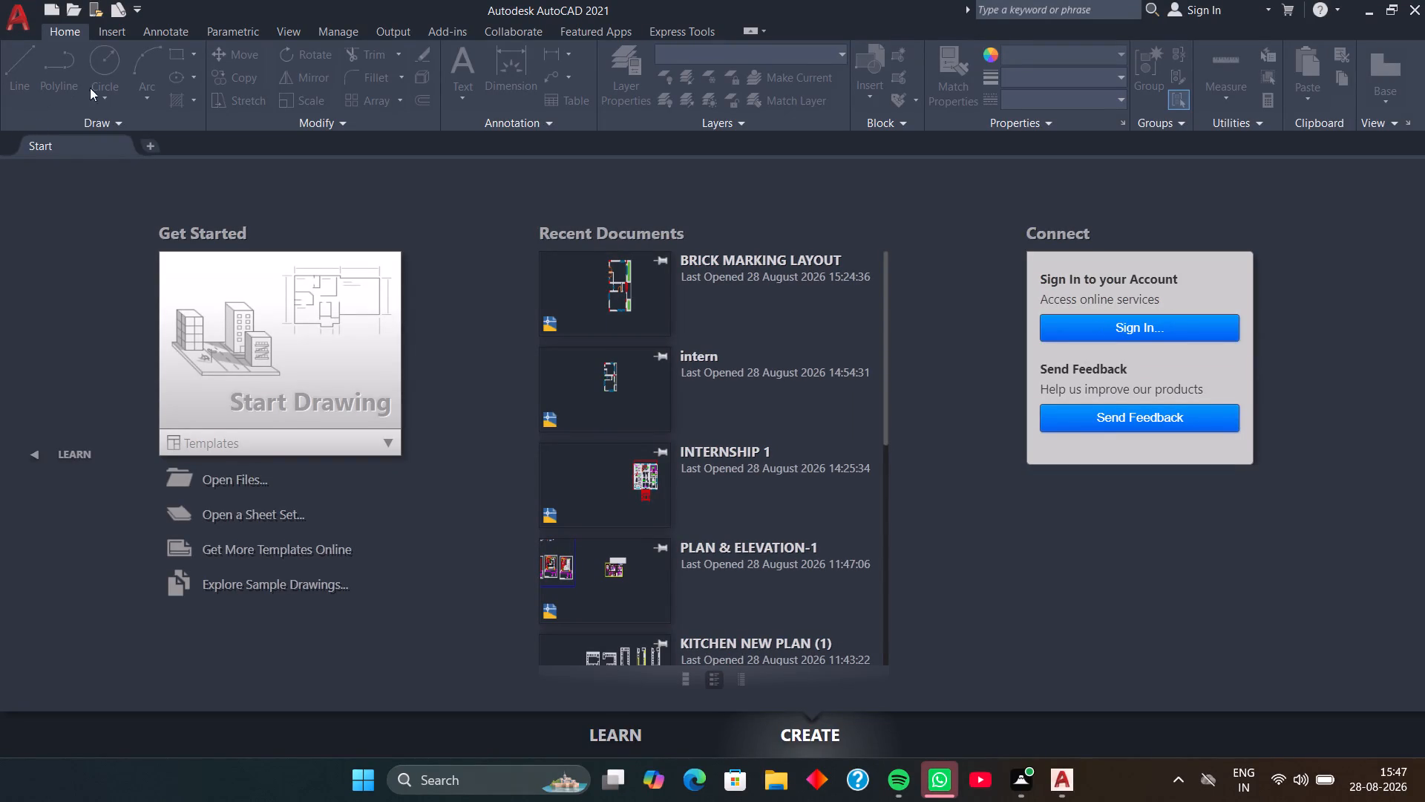
Reopen the BRICK MARKING LAYOUT drawing from the recent documents.
left_click(629, 296)
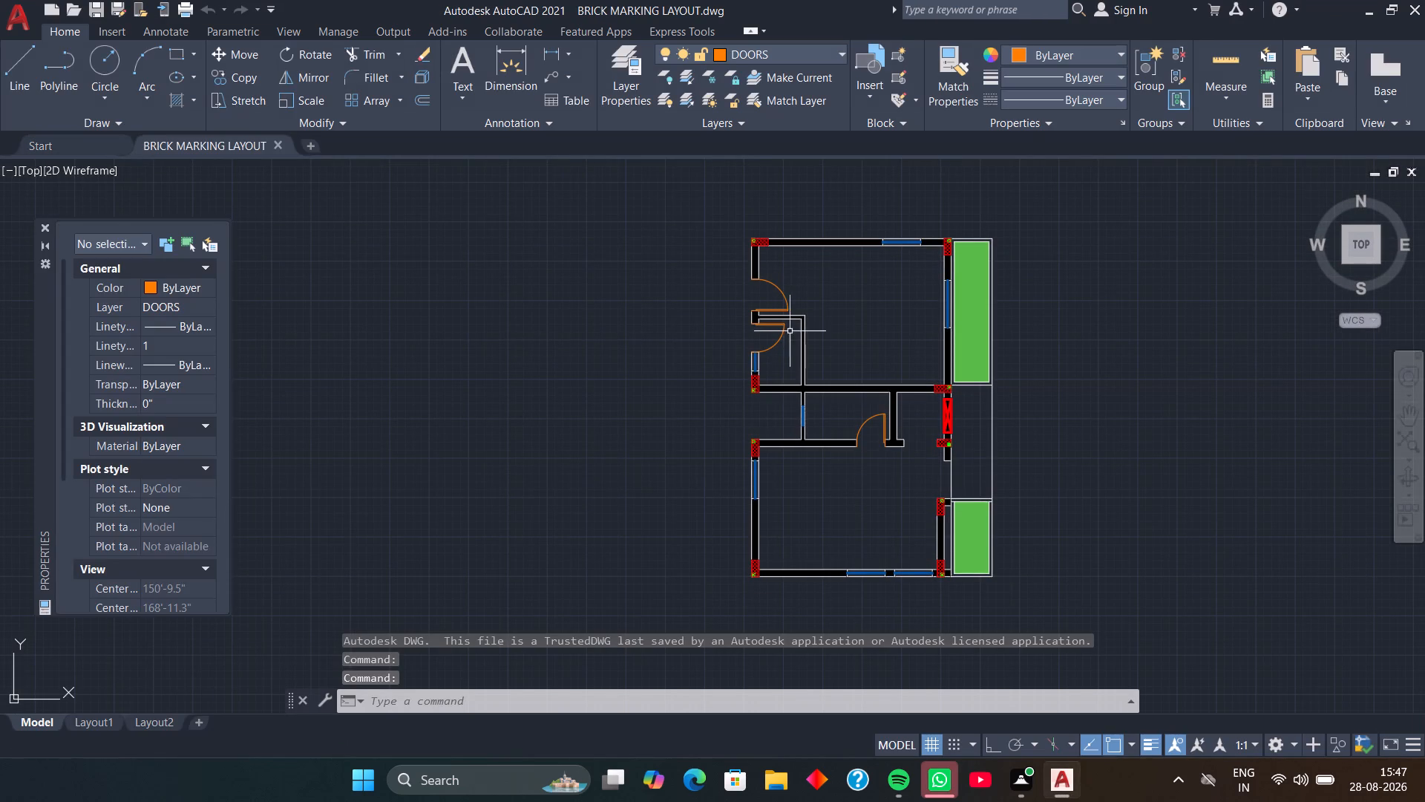
middle_click_drag(824, 318, 675, 309)
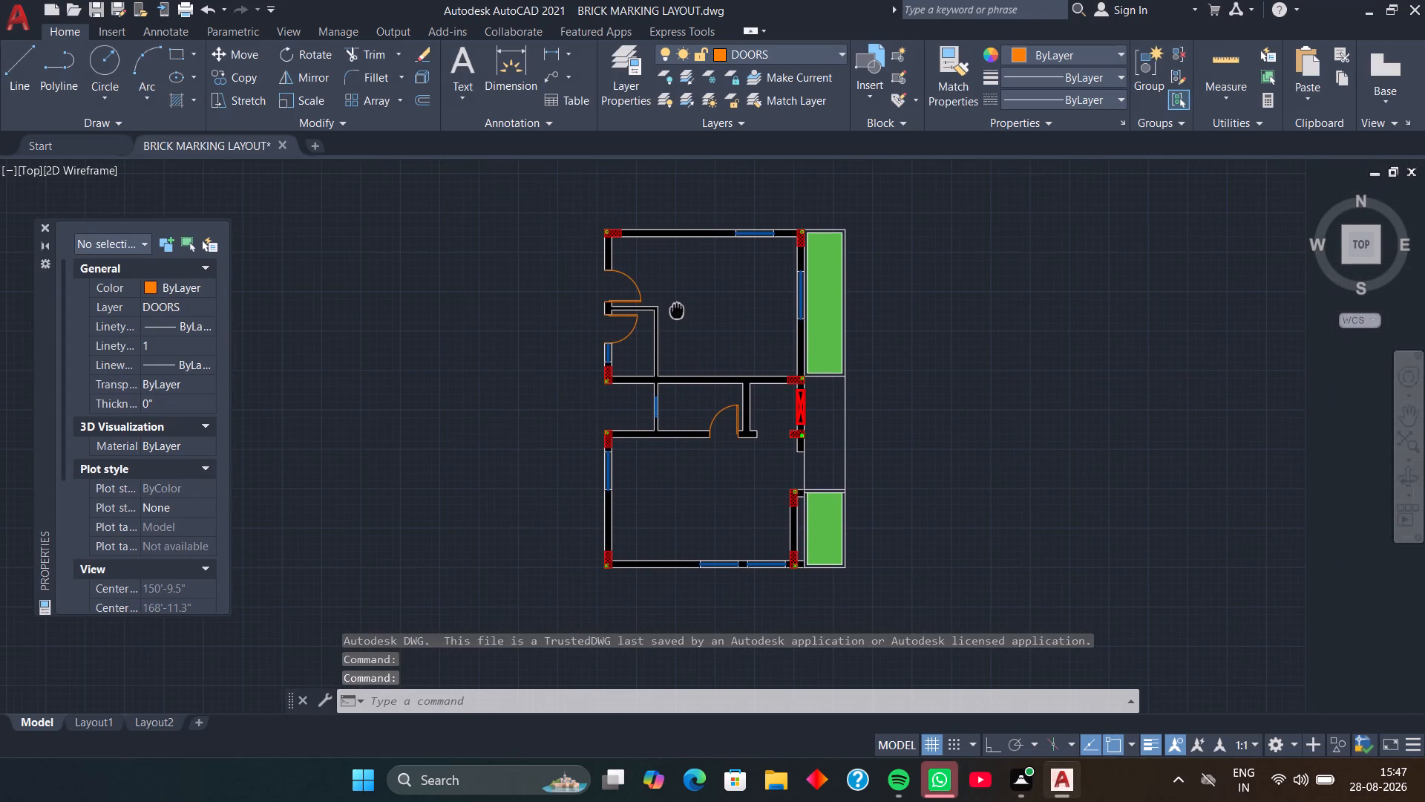
middle_click_drag(675, 309, 674, 309)
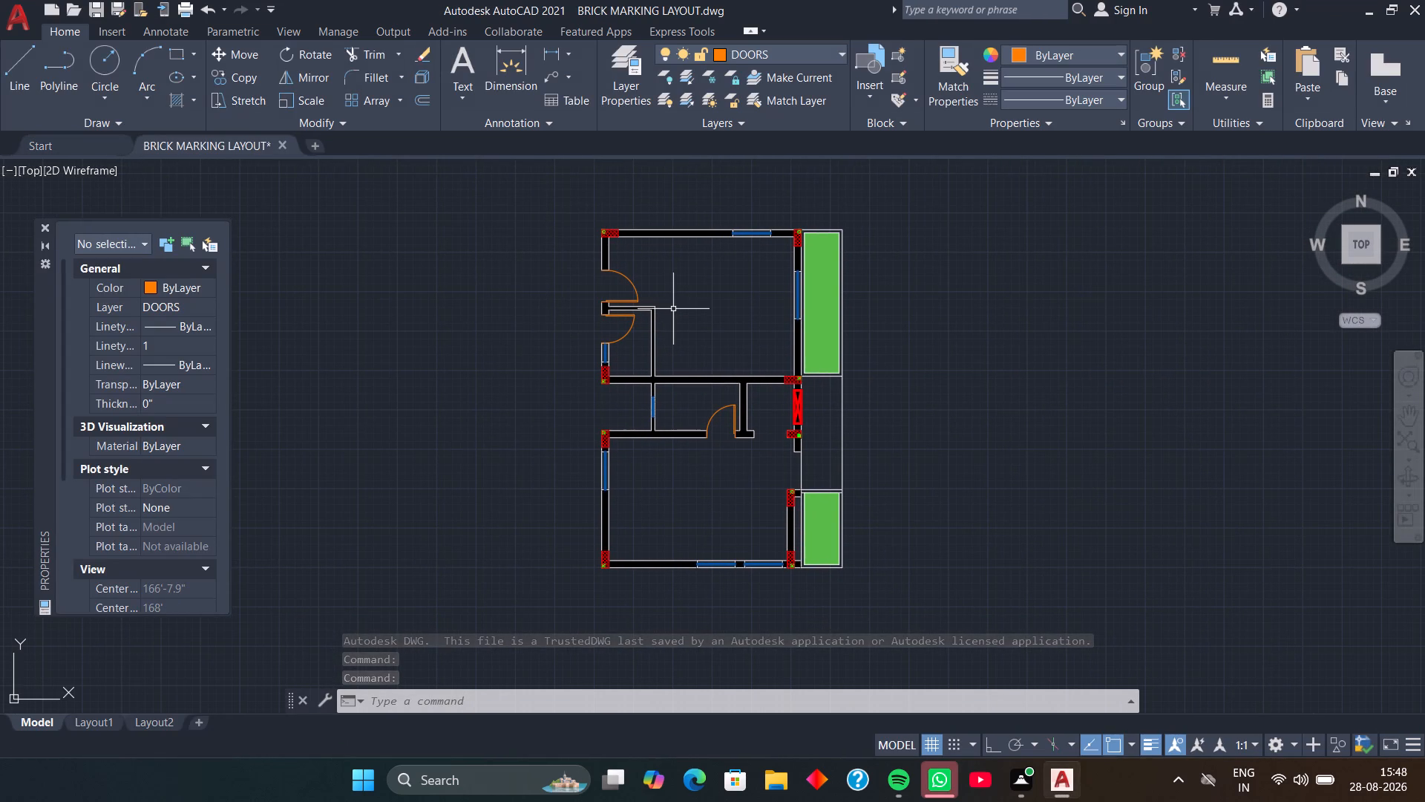
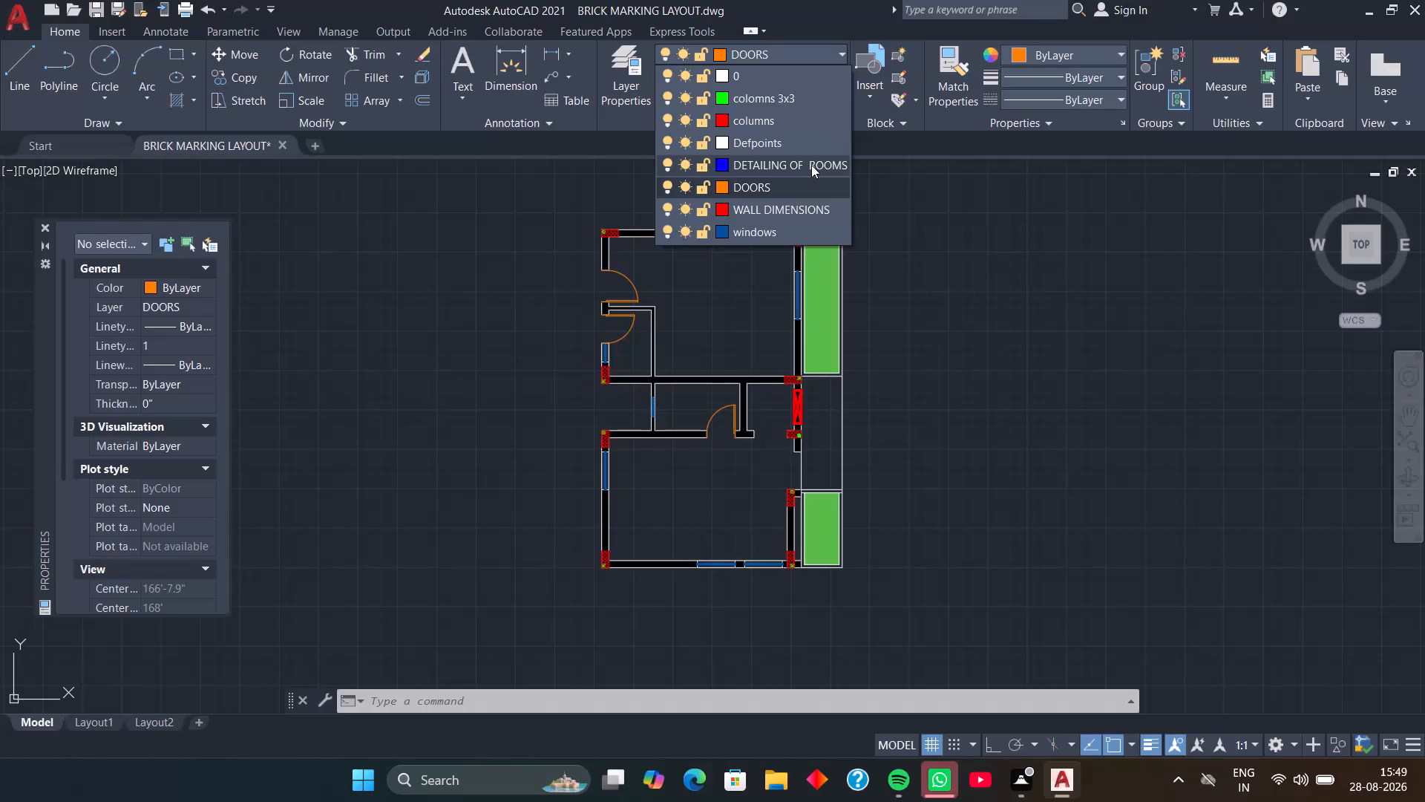
Make DETAILING OF ROOMS the current layer and, with Ortho on, add a vertical linear dimension between the upper room's inner wall faces.
left_click(811, 165)
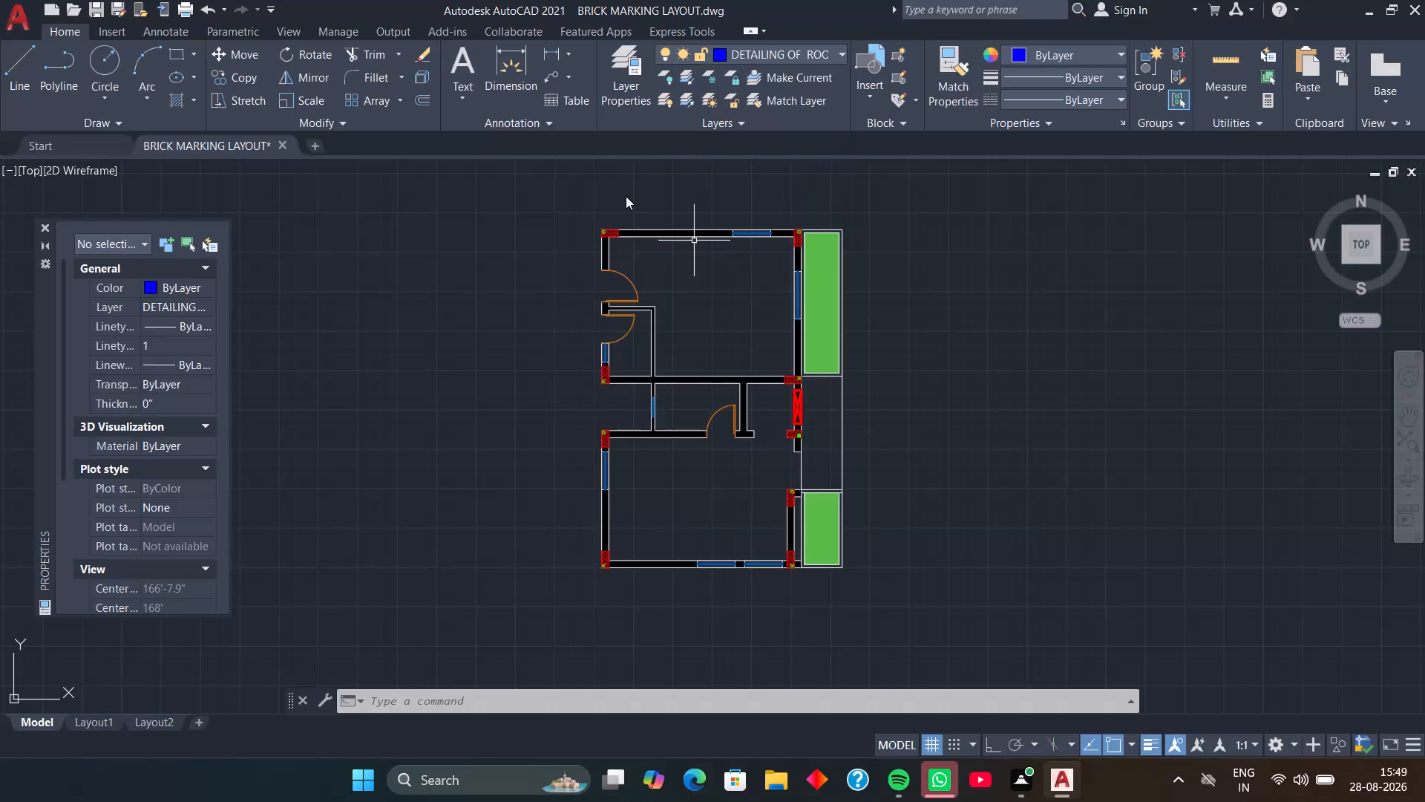
left_click(550, 57)
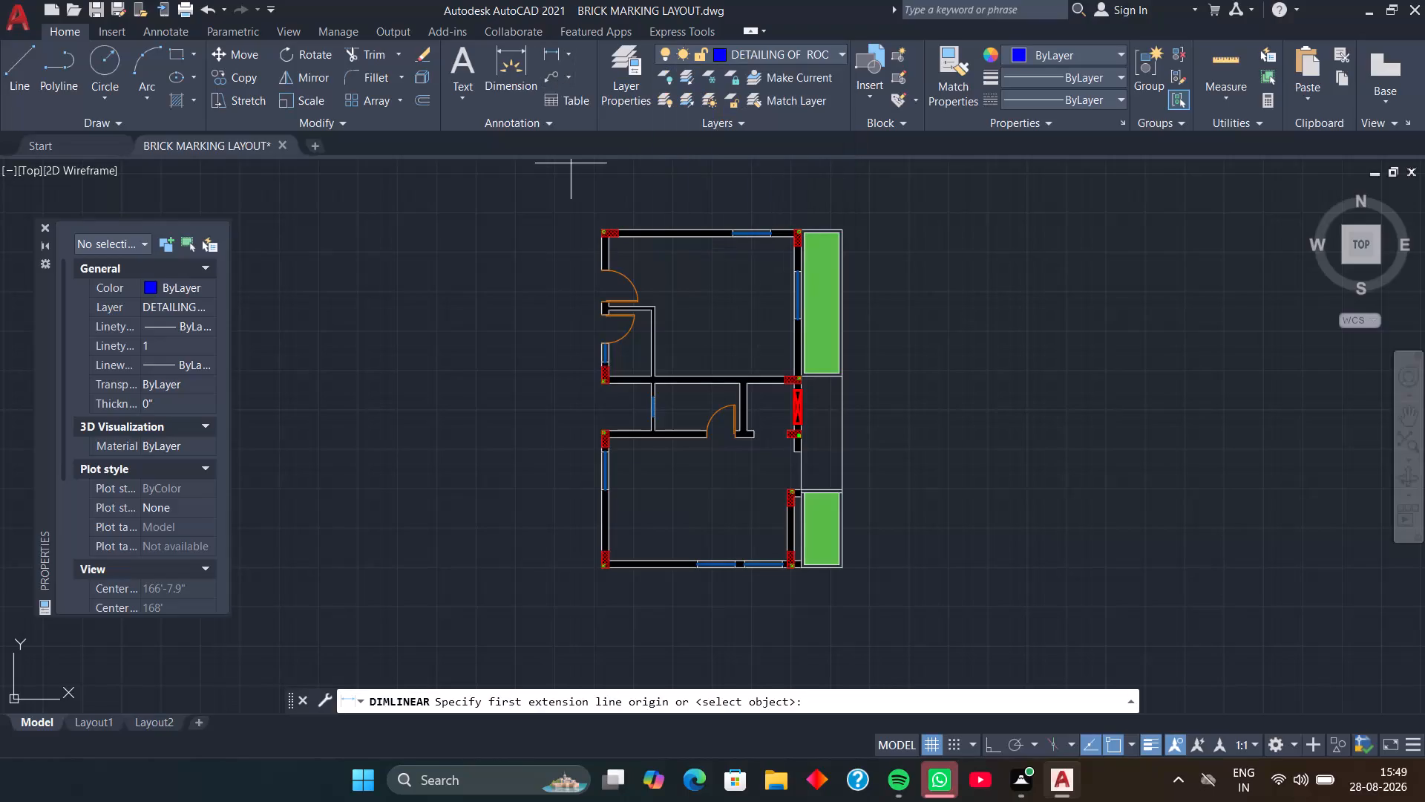
scroll(707, 372, "up", 2)
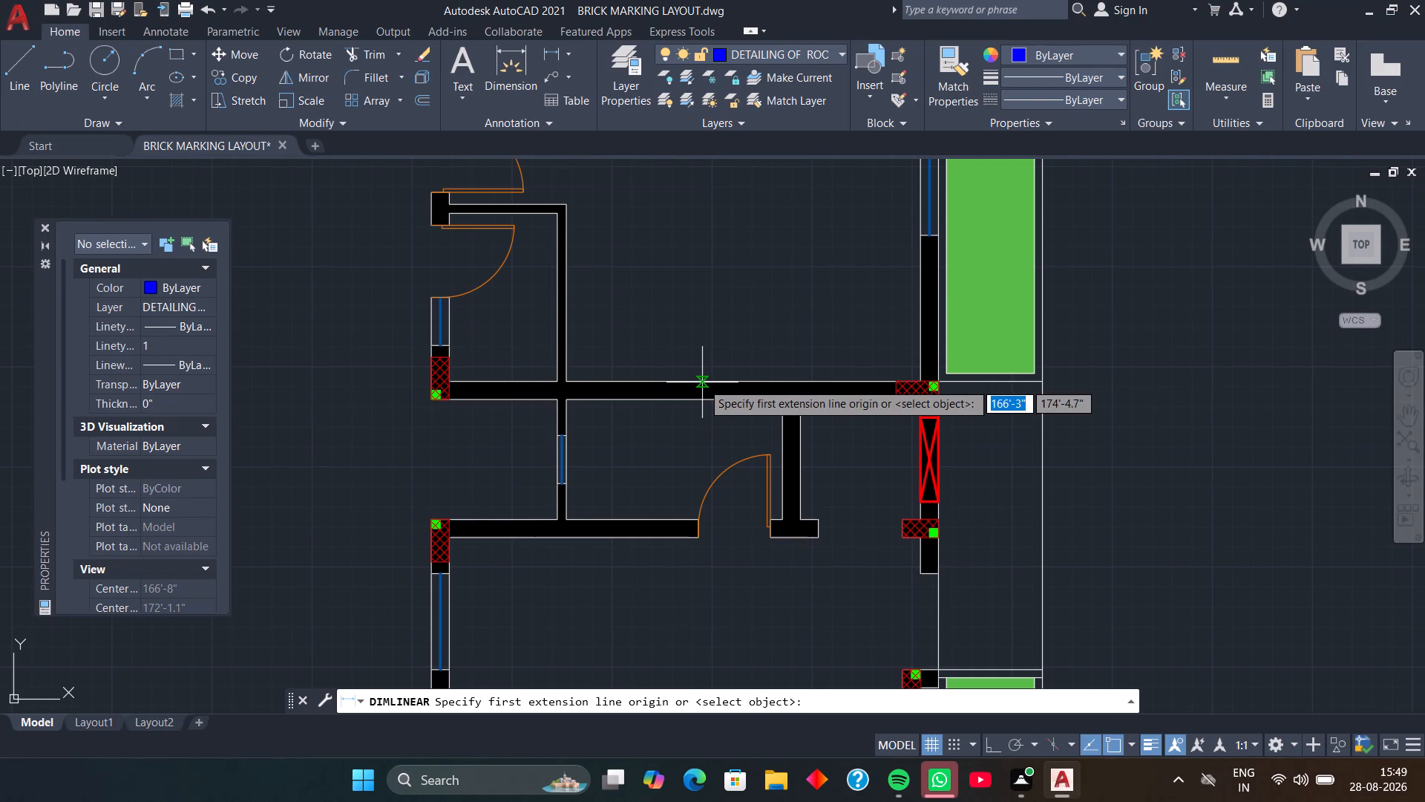
left_click(702, 382)
scroll(701, 290, "down", 2)
middle_click_drag(699, 283, 707, 393)
scroll(712, 330, "up", 2)
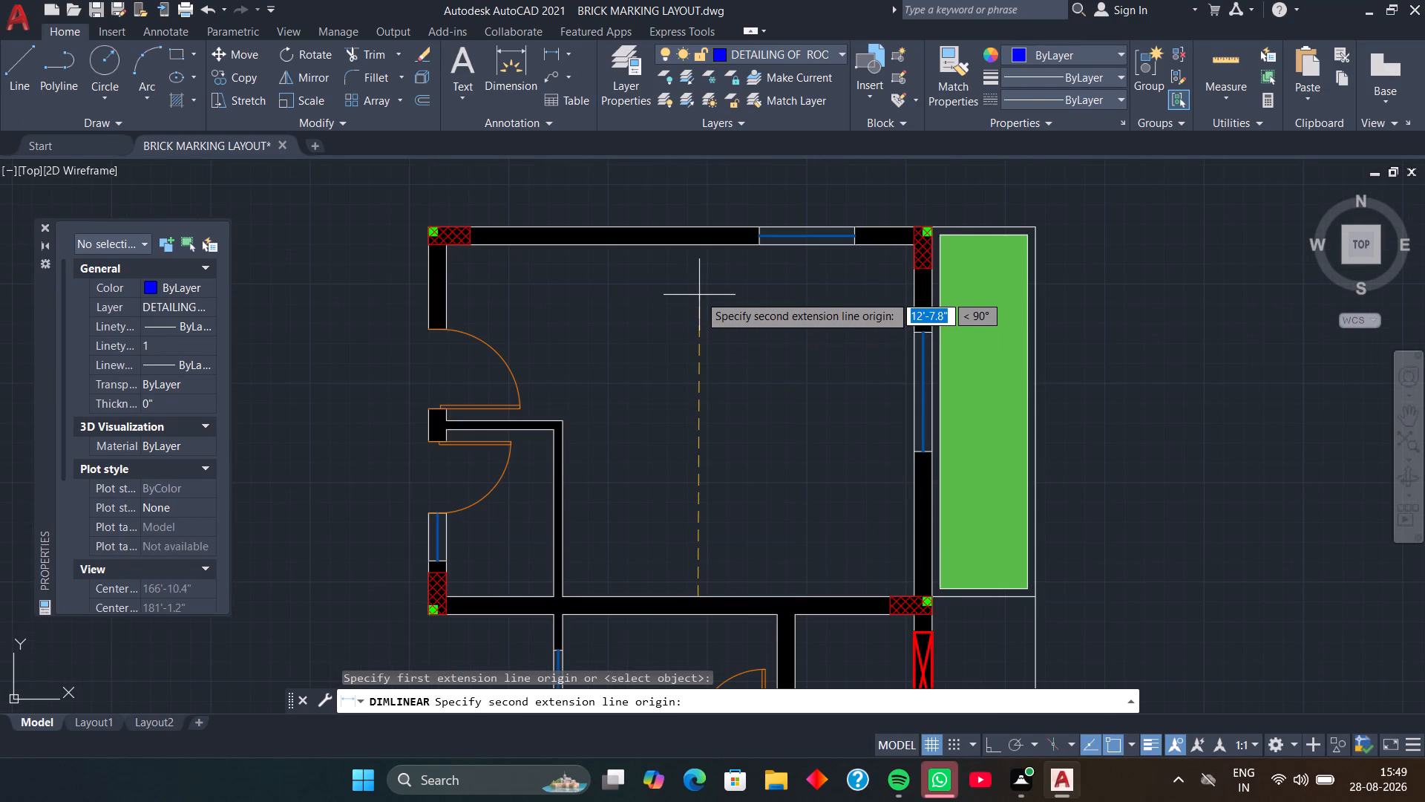
key("F8")
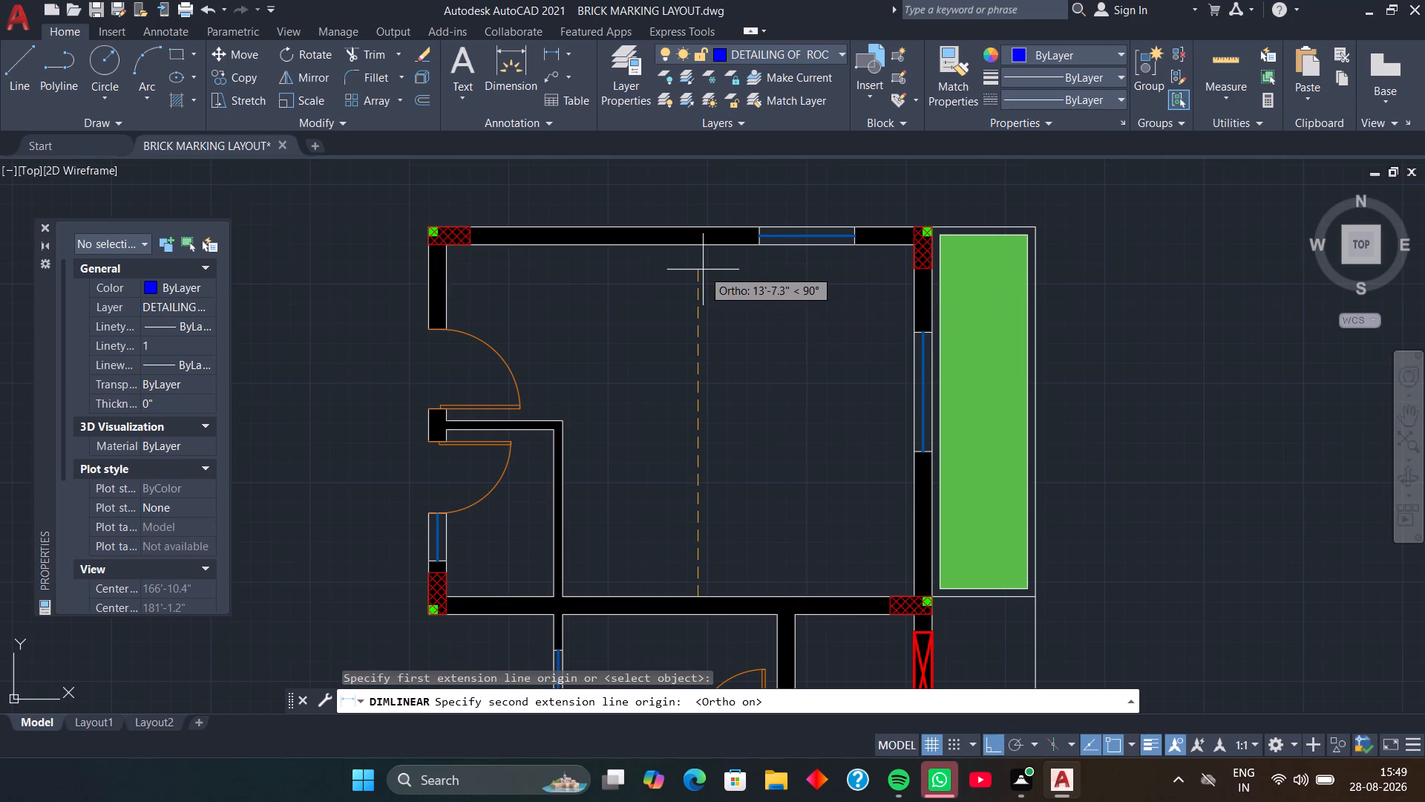
left_click(695, 247)
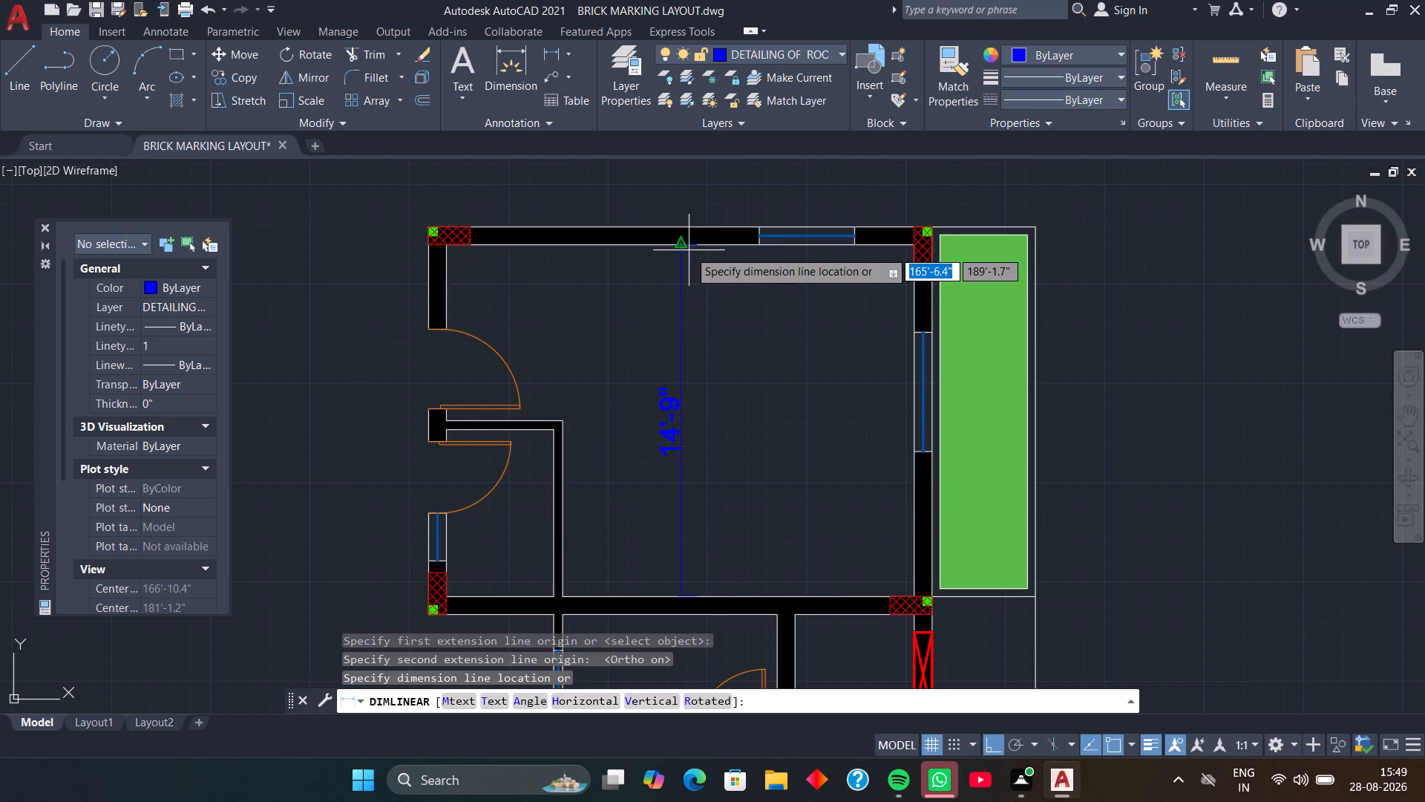
left_click(689, 250)
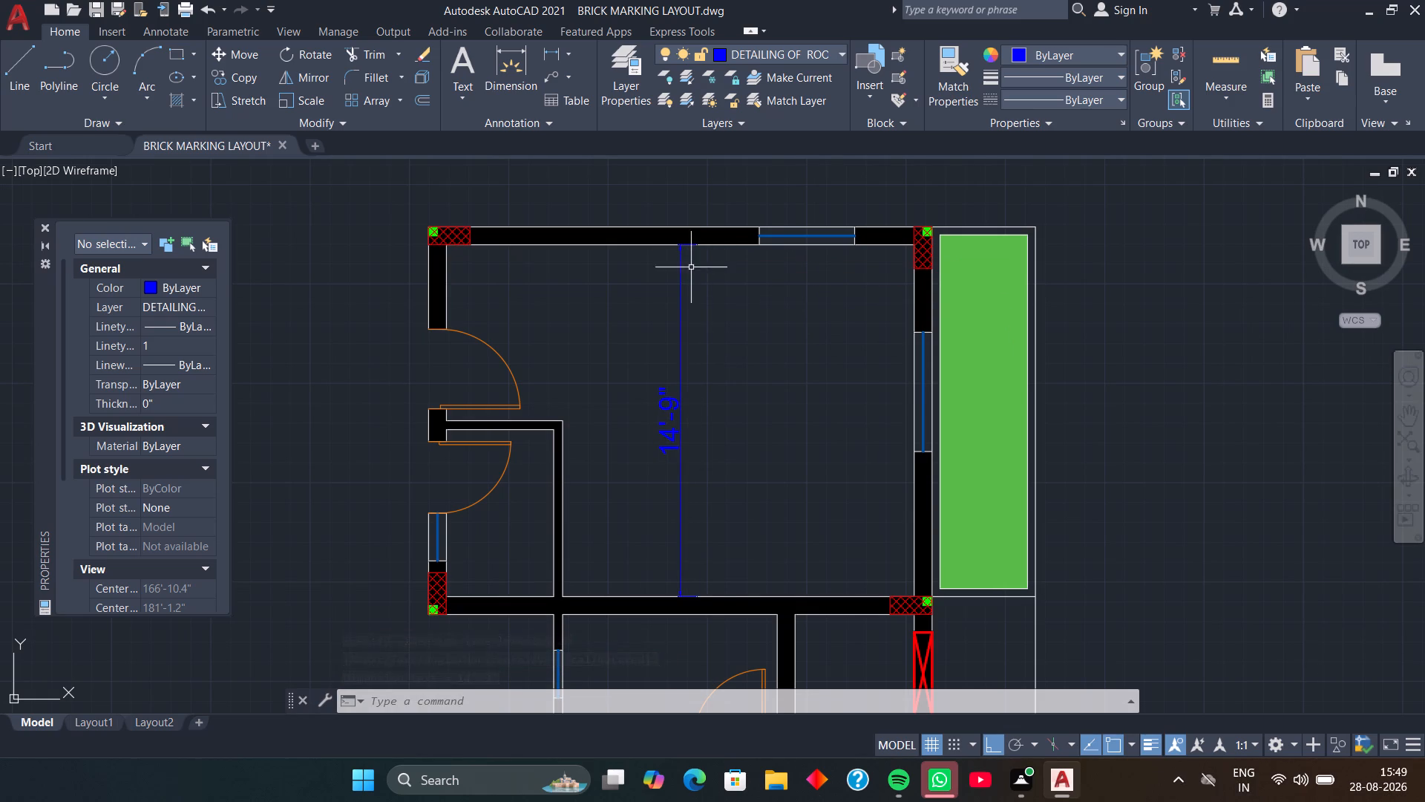
Add a horizontal linear dimension across the upper room between the inner faces of its side walls, near the top wall.
left_click(547, 54)
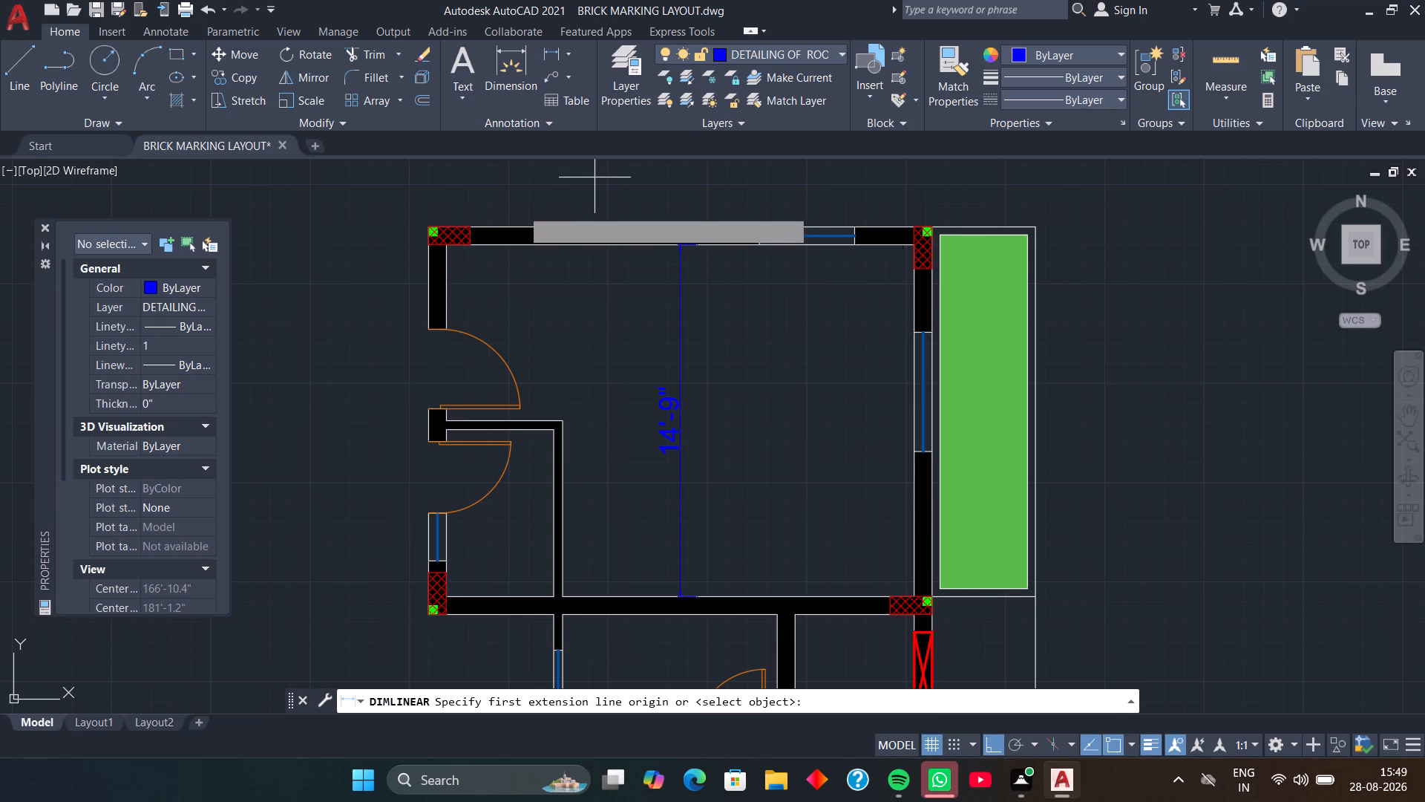
left_click(445, 292)
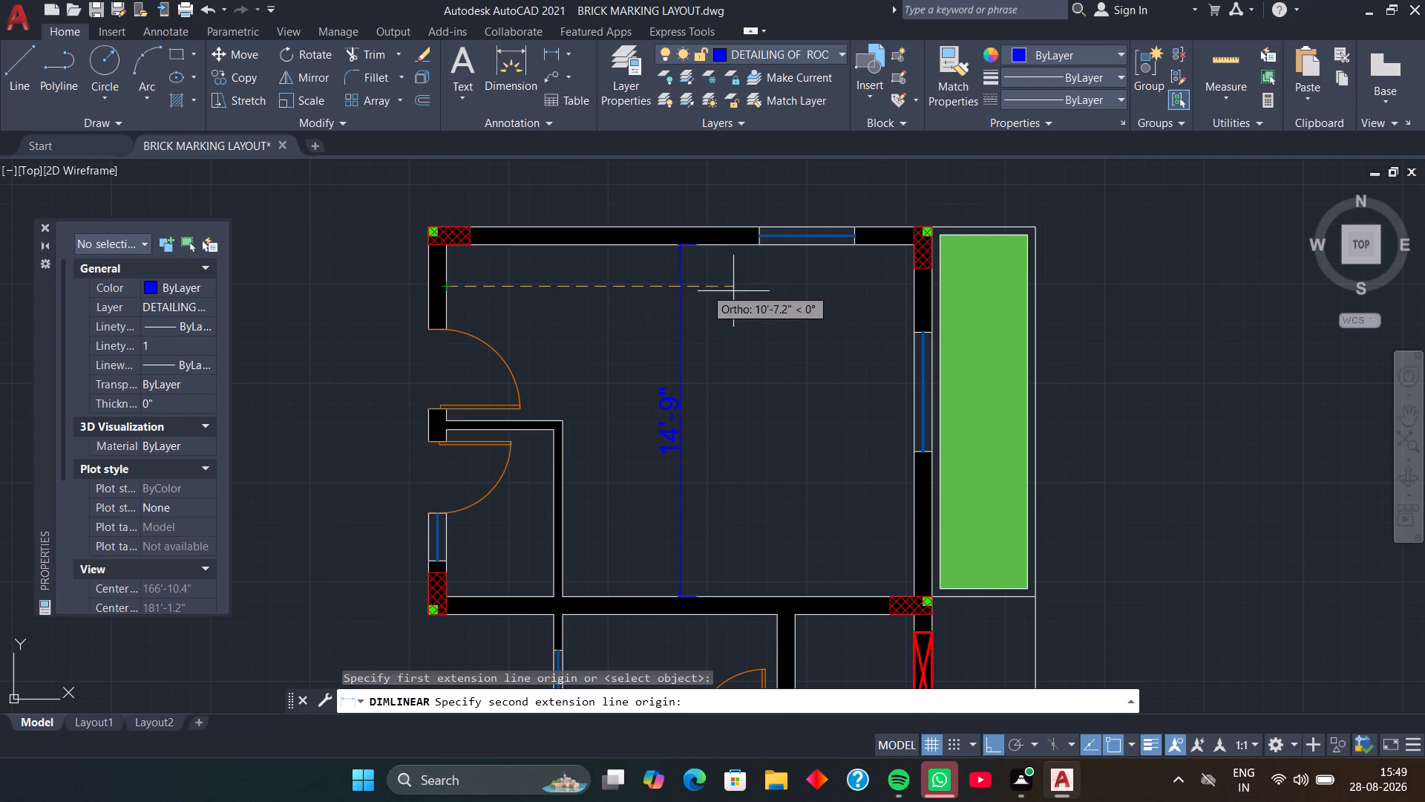
left_click(912, 287)
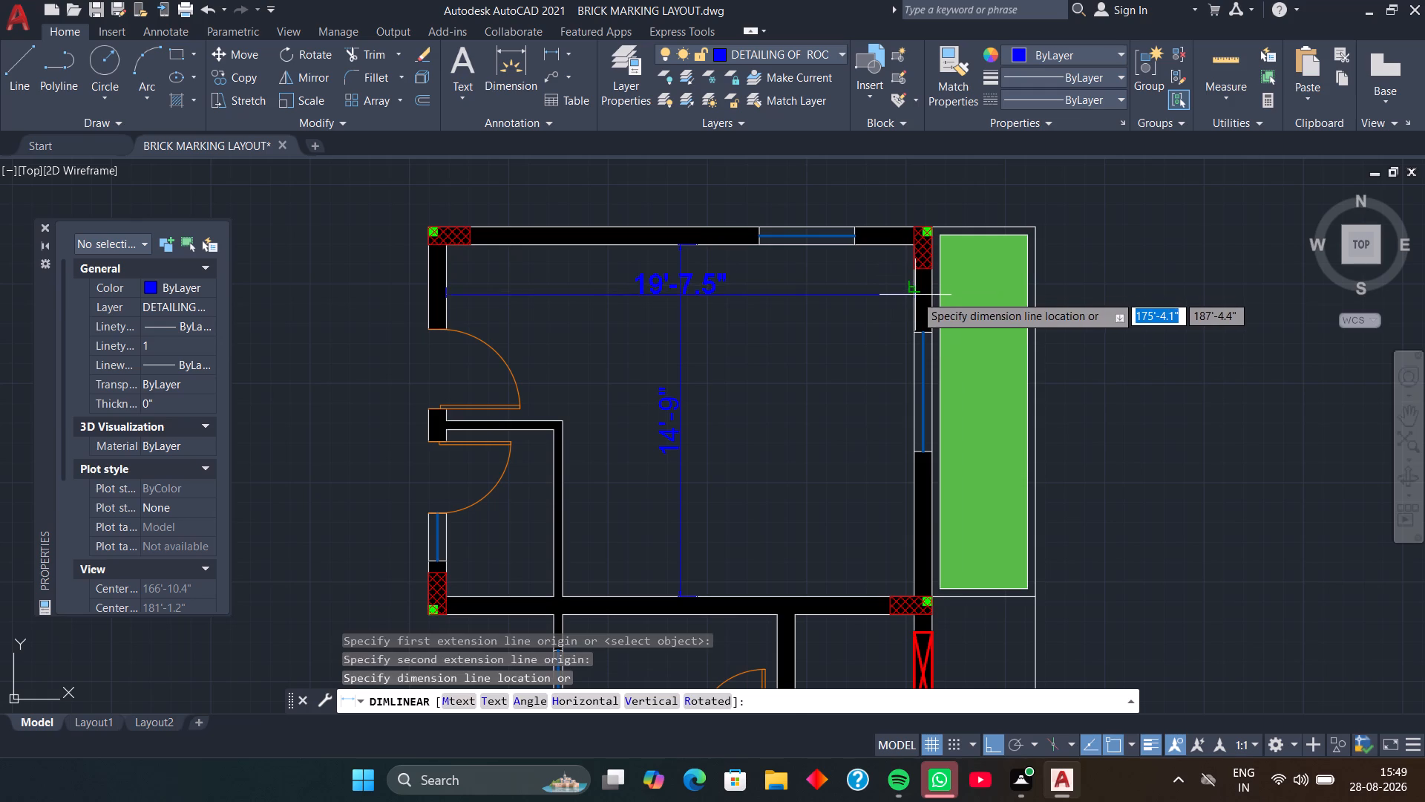
left_click(915, 295)
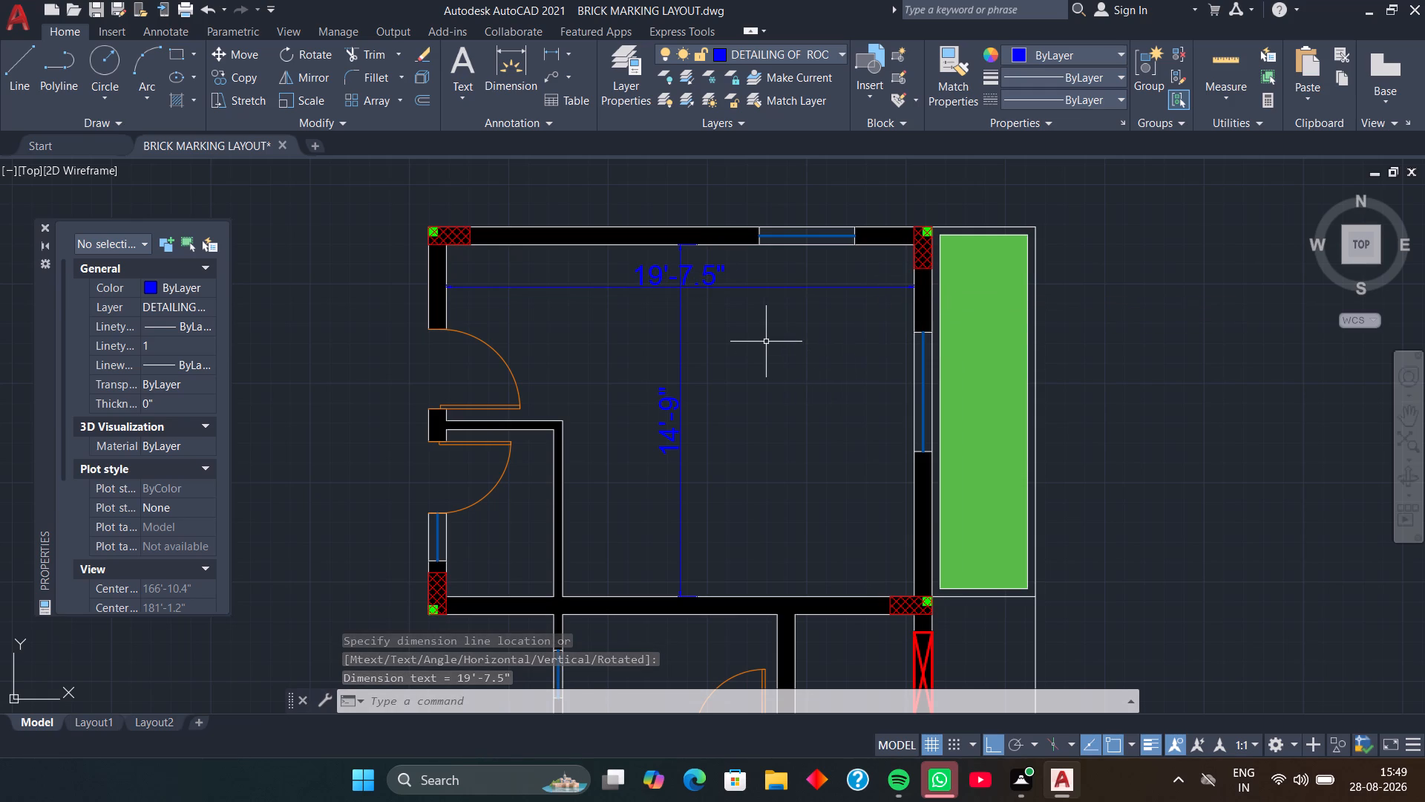
Examine the general, line and arrow properties of the upper room's vertical dimension.
left_click(671, 412)
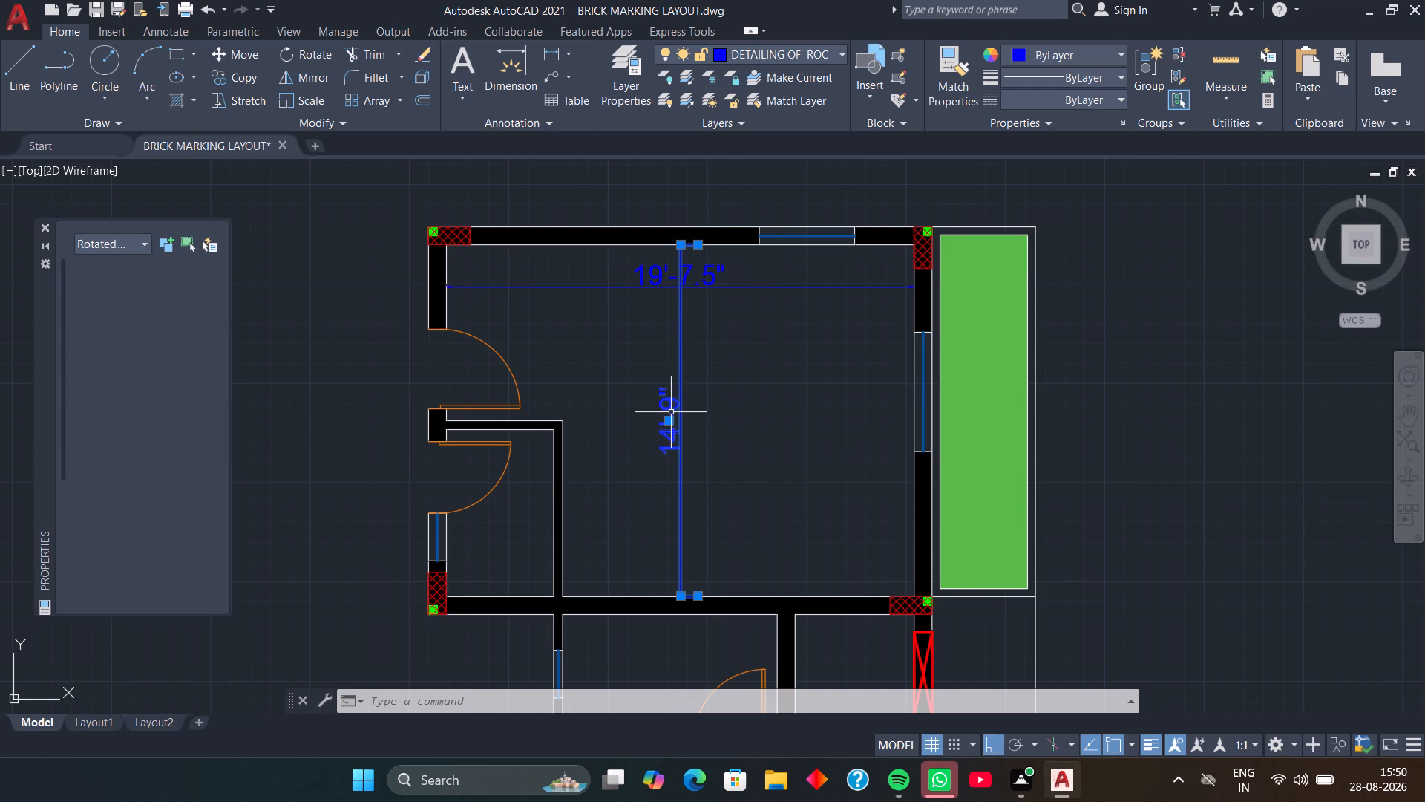
scroll(214, 465, "down", 2)
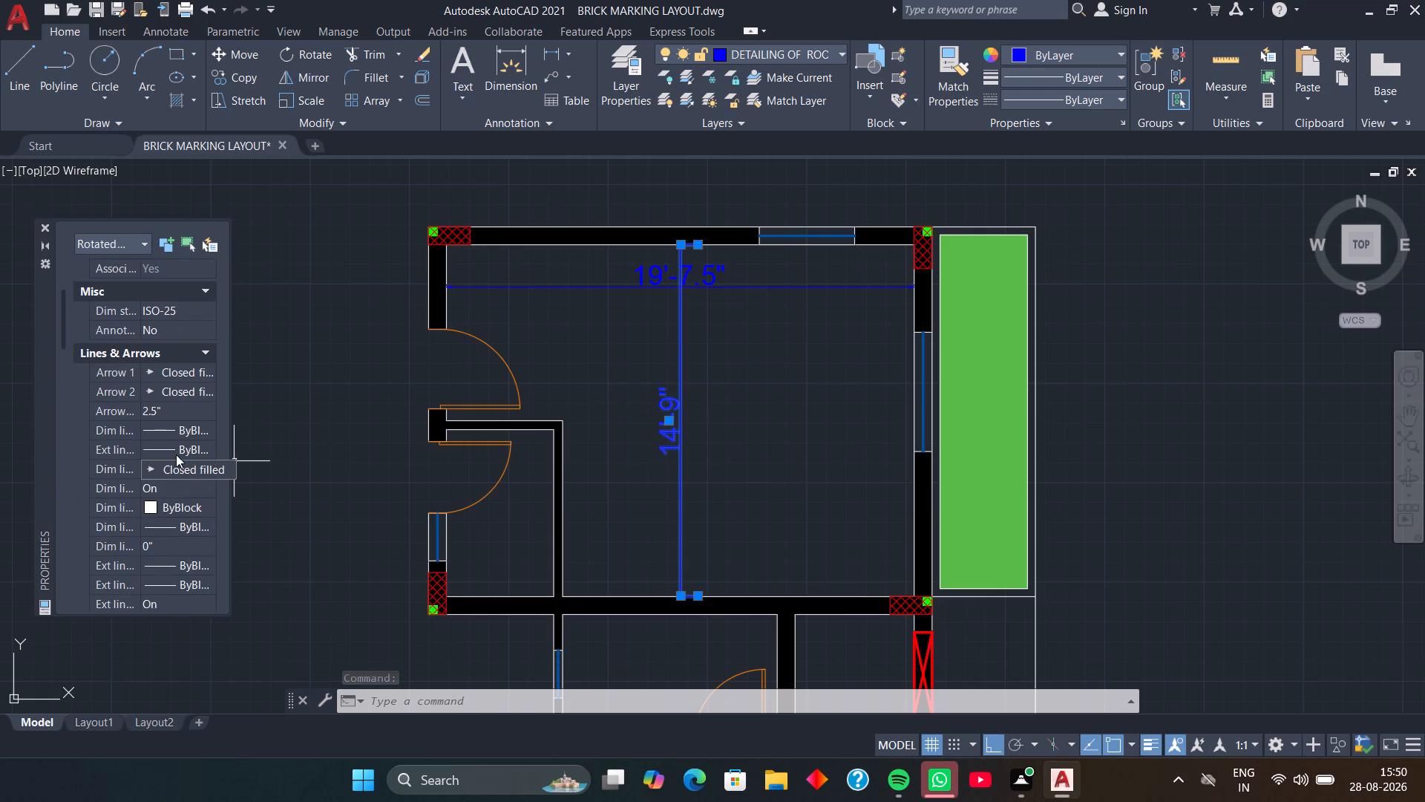
scroll(171, 485, "down", 5)
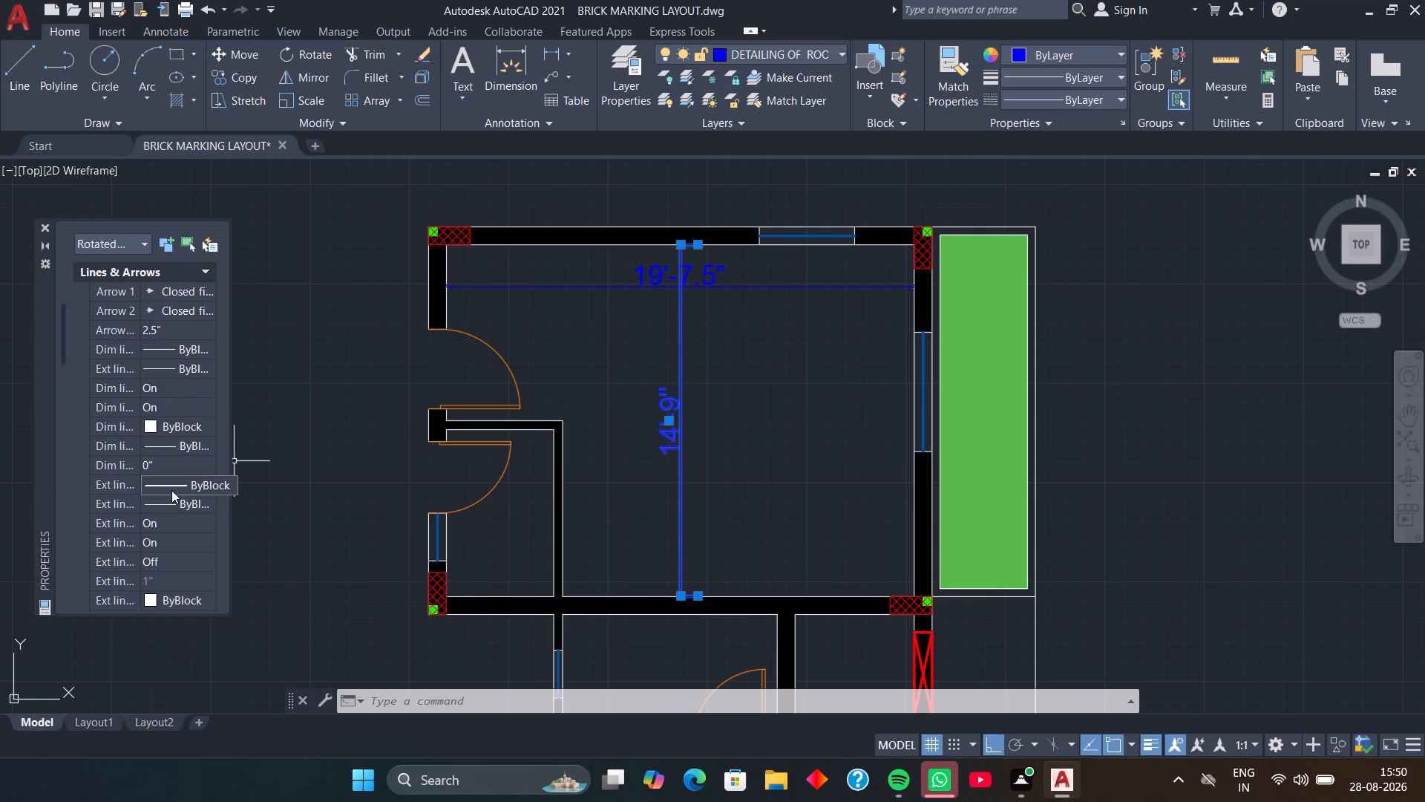
scroll(171, 489, "up", 13)
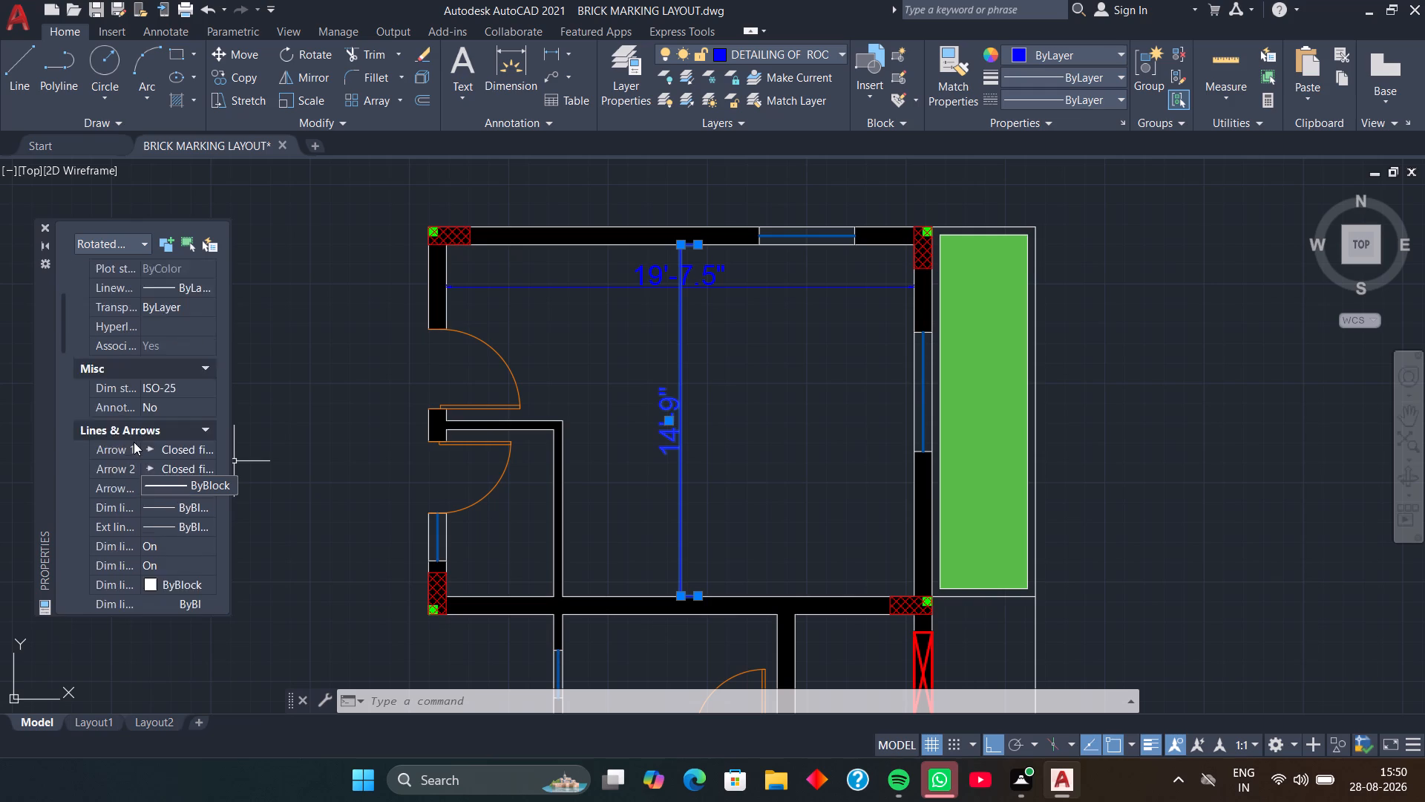
scroll(118, 422, "up", 1)
scroll(117, 425, "down", 1)
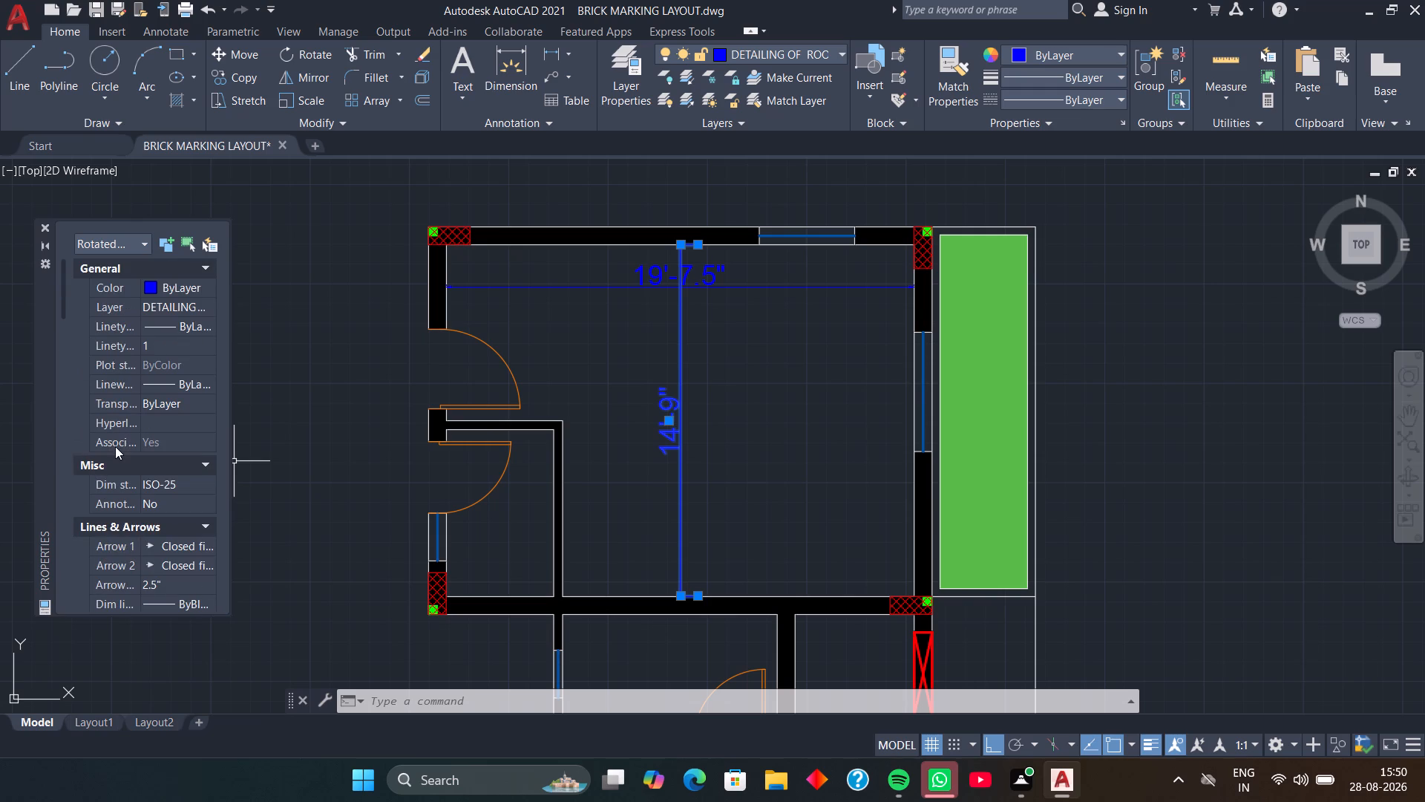
scroll(122, 391, "up", 2)
left_click(633, 358)
left_click(630, 362)
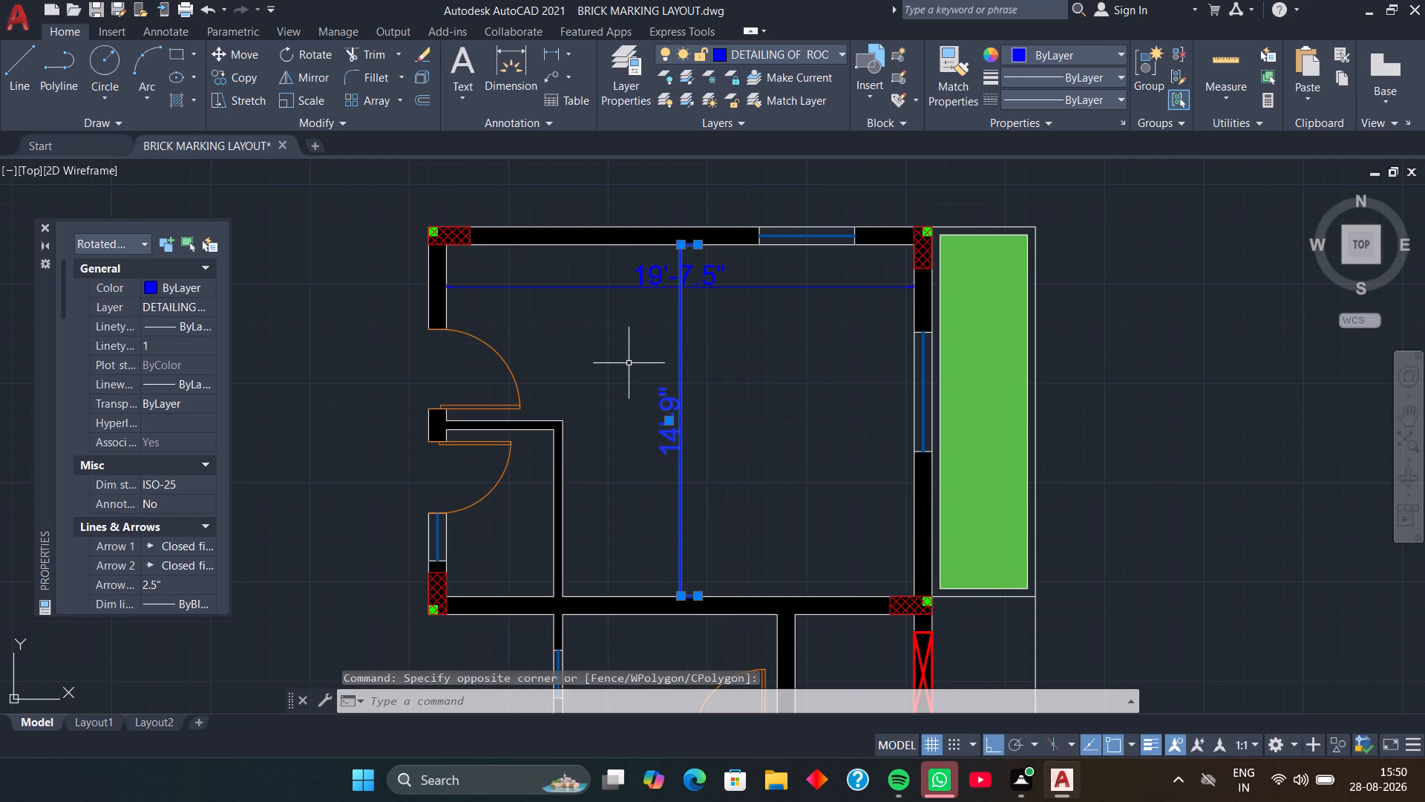
Modify the ISO-25 dimension style to a text height of 7" and set a current style.
type("d")
key("space")
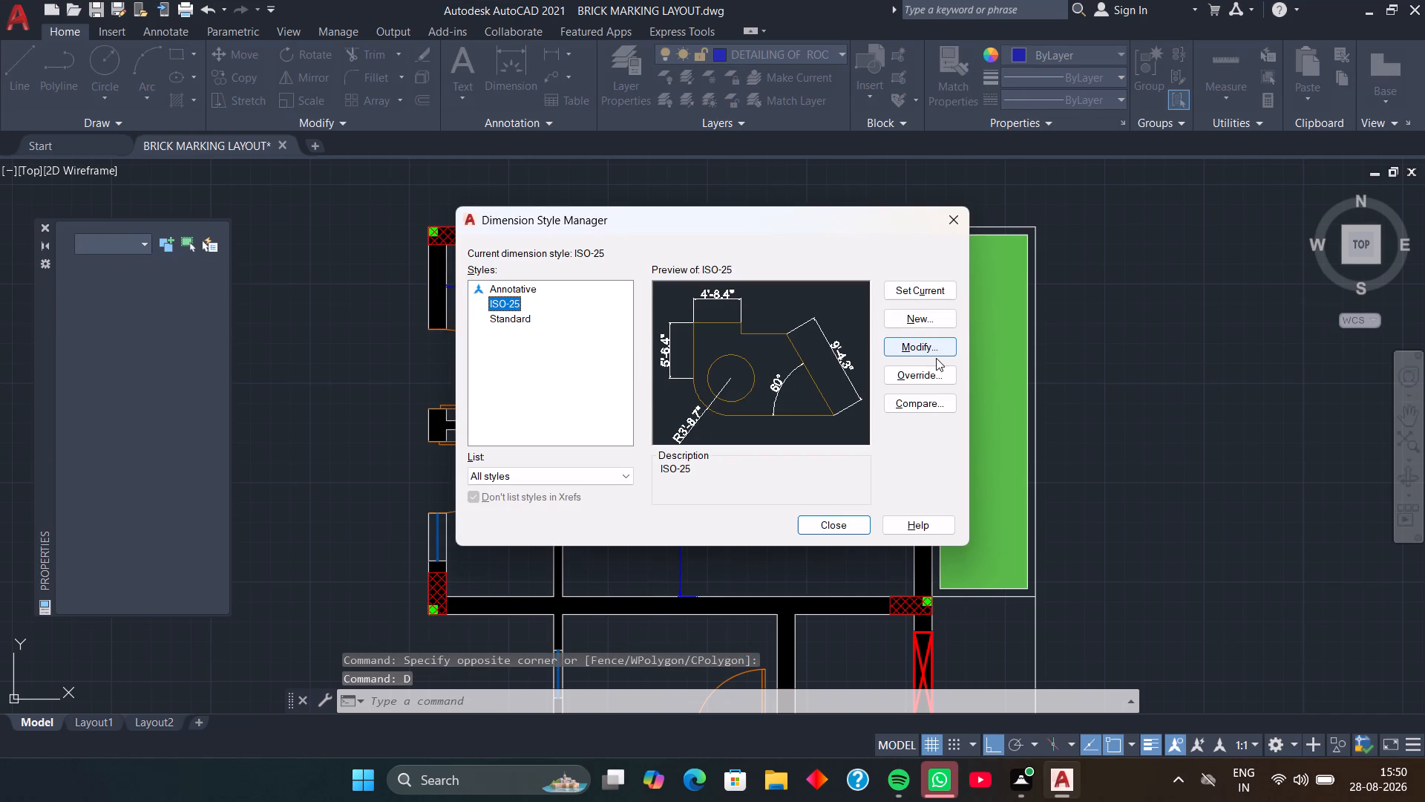
left_click(935, 347)
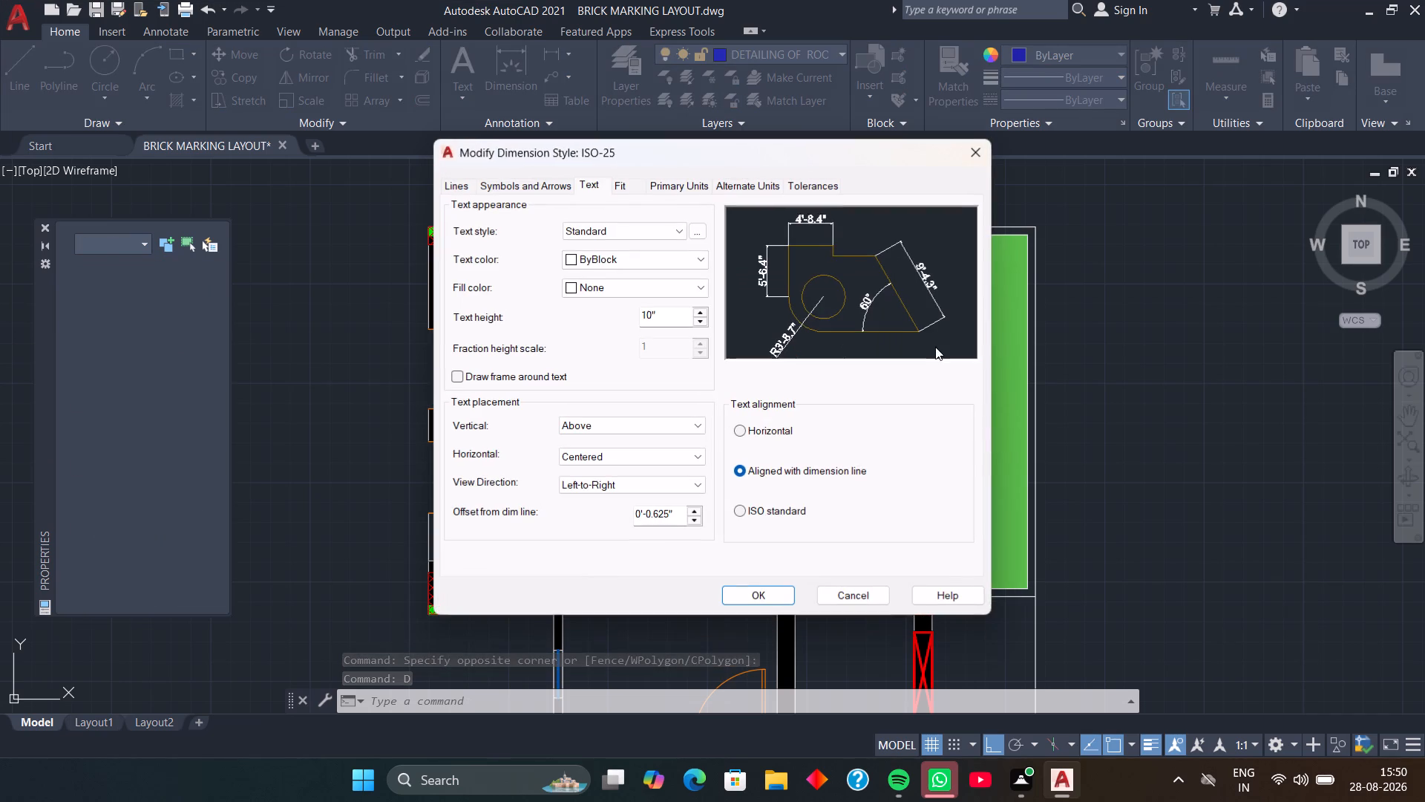
left_click(669, 319)
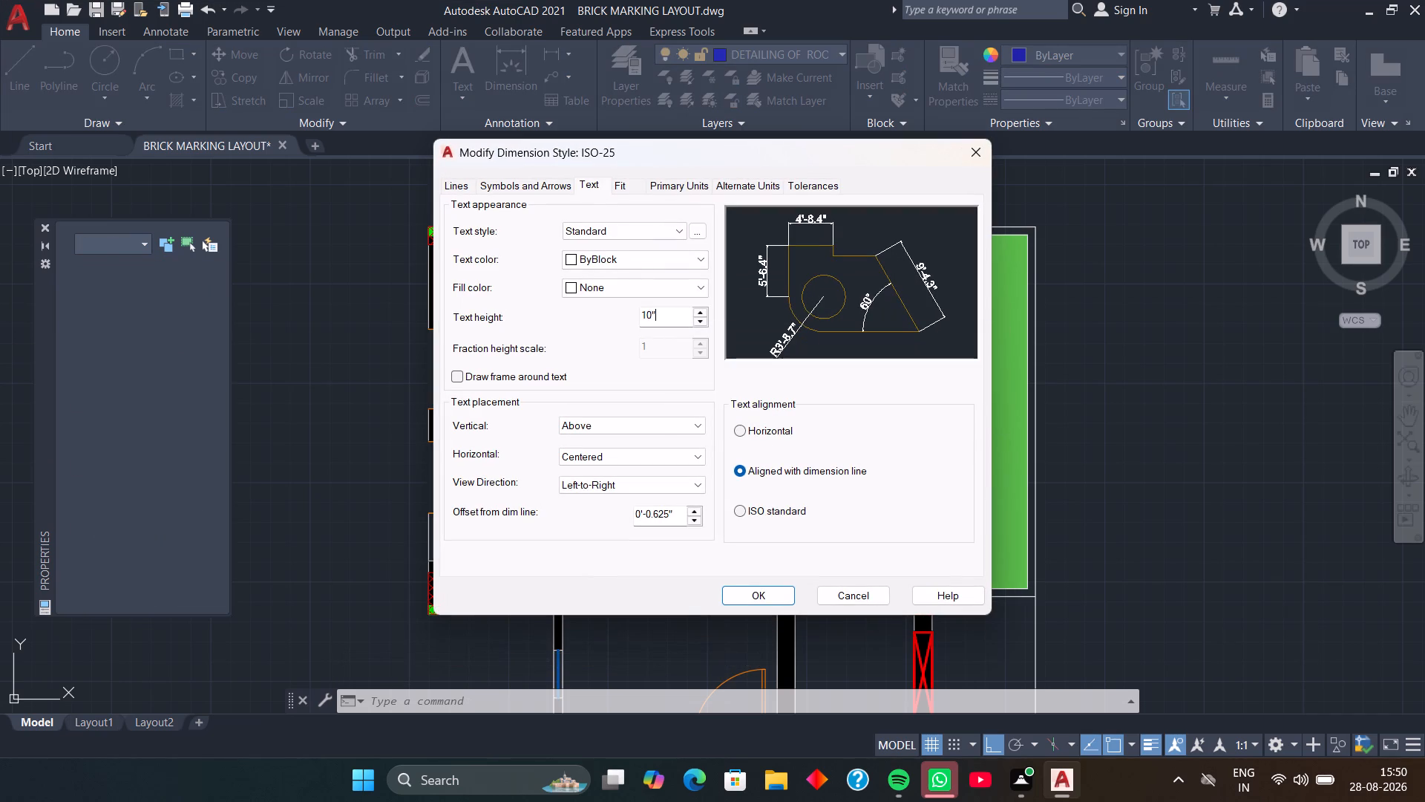
type("7\"")
key("Return")
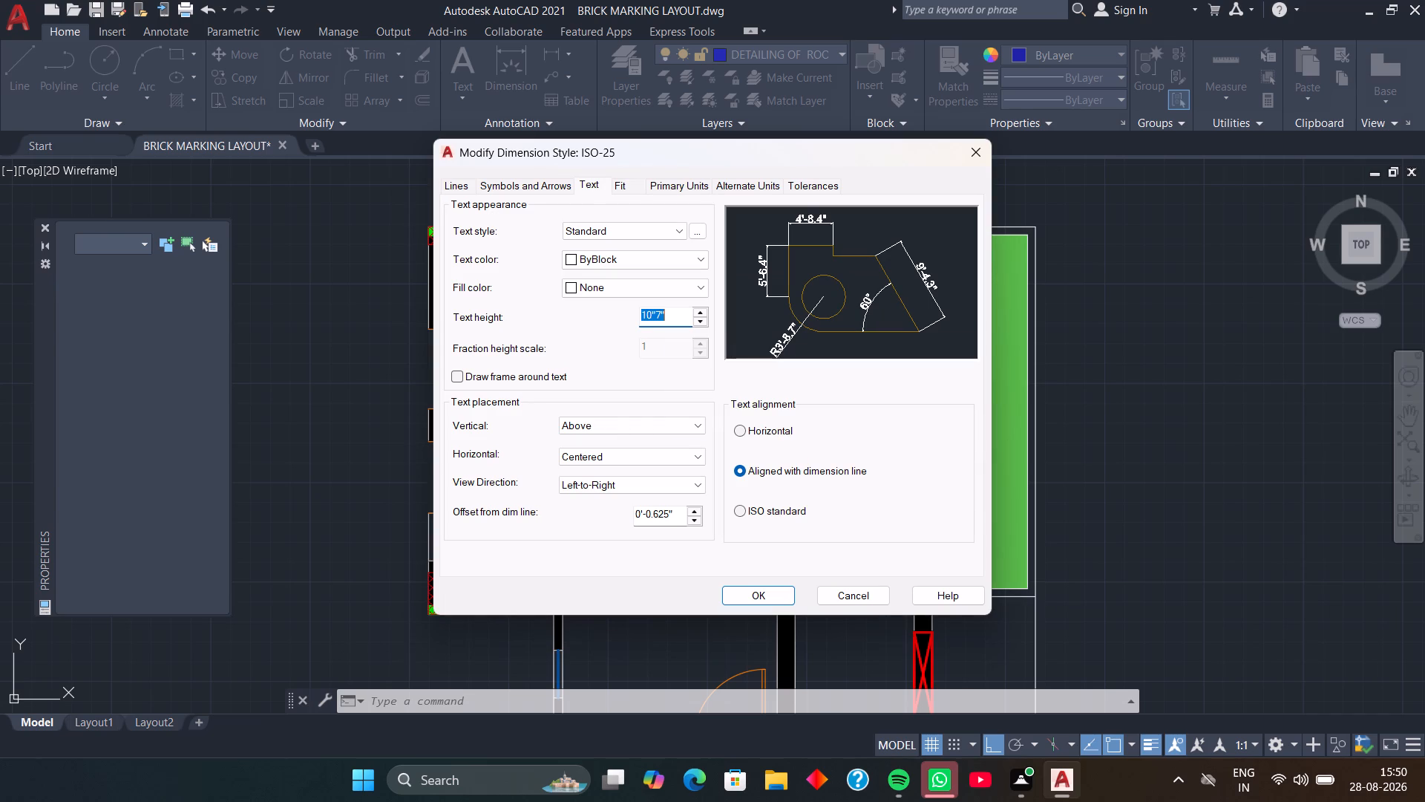
key("BackSpace")
key("7")
key("Return")
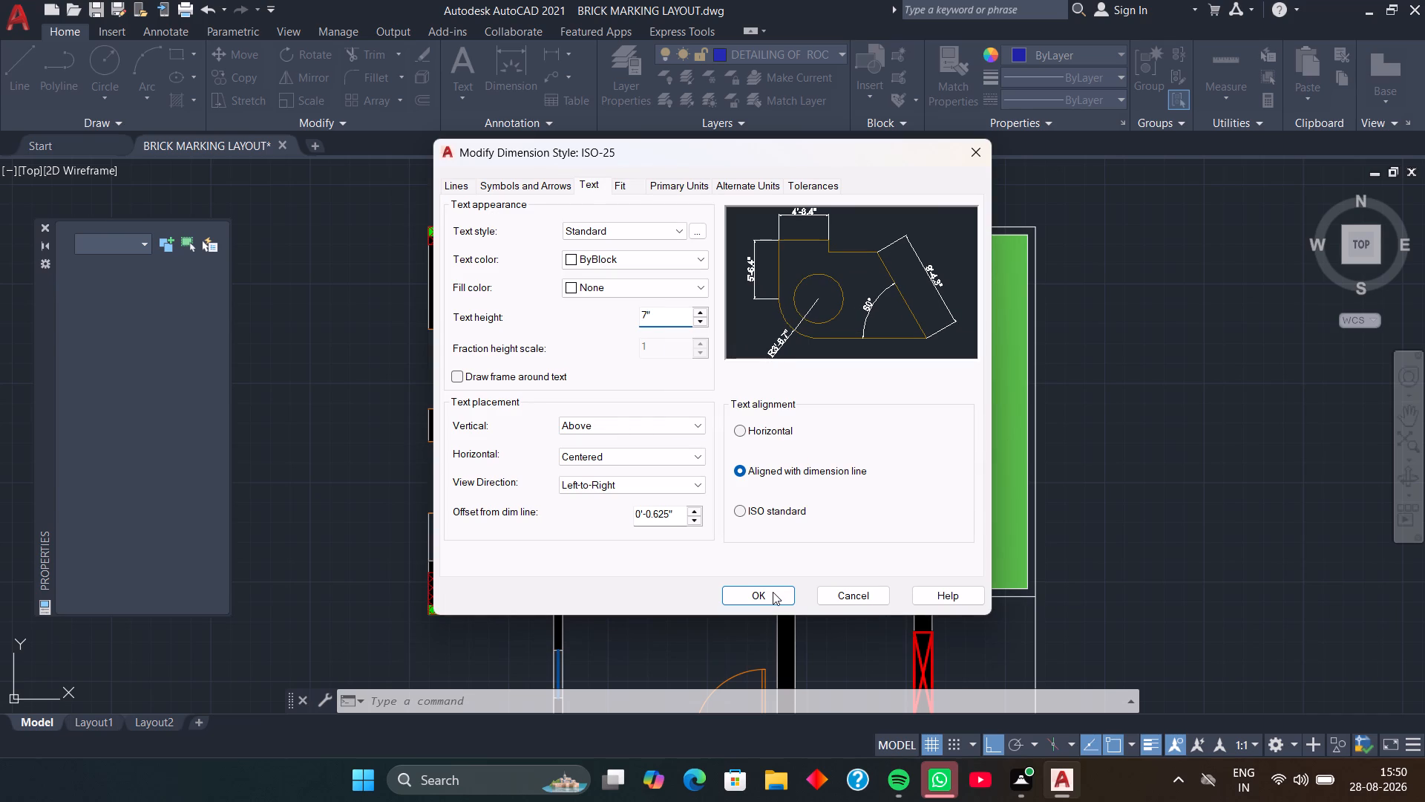
left_click(771, 597)
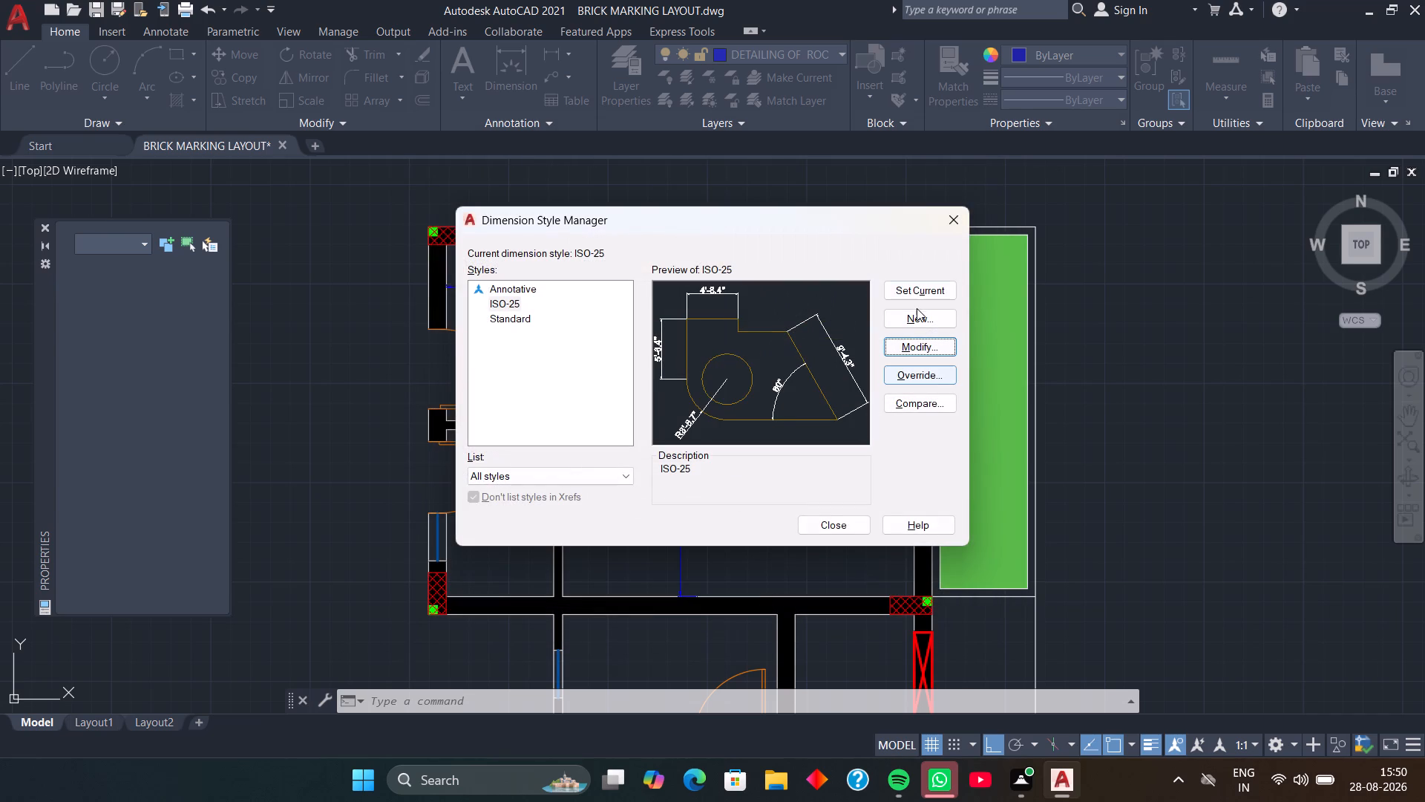
left_click(919, 290)
left_click(854, 526)
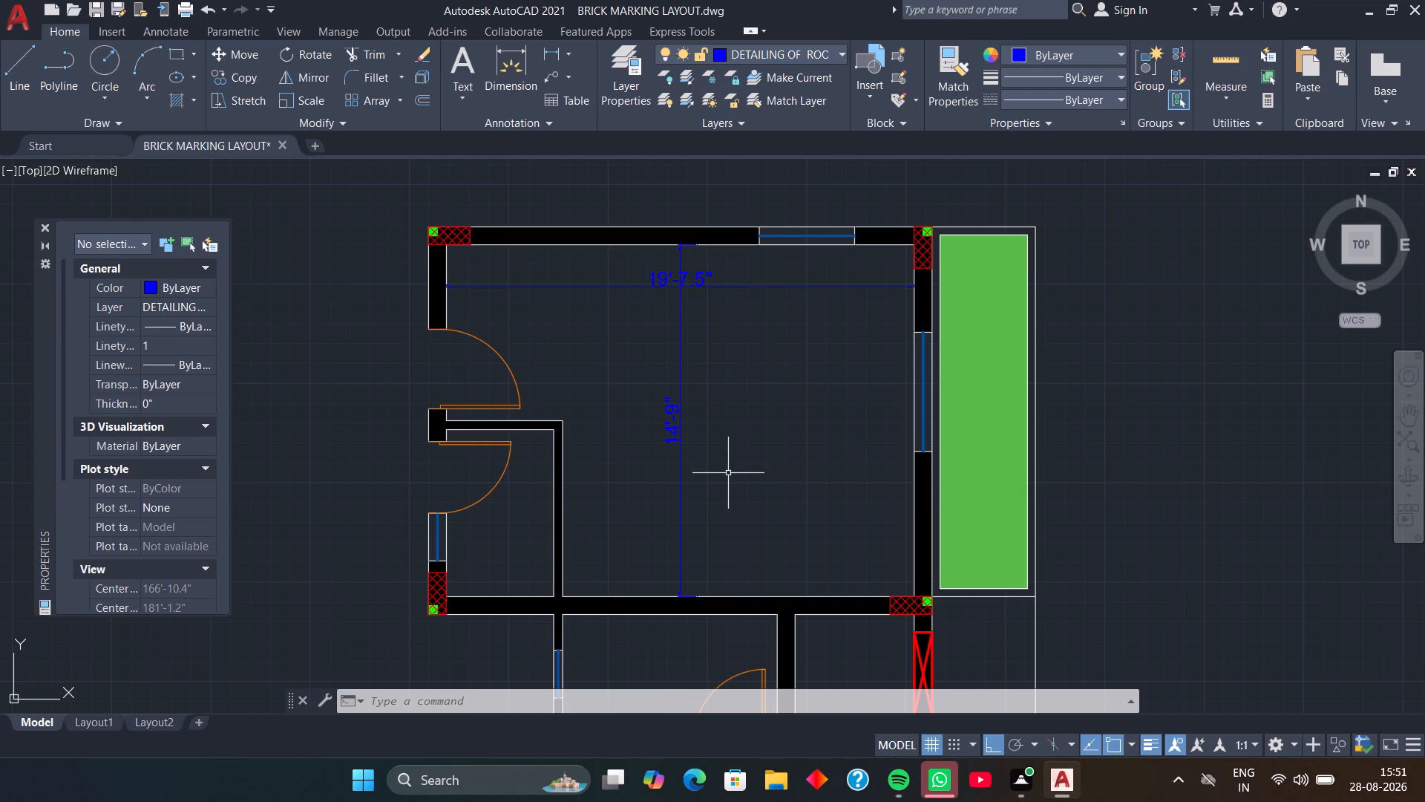
Add a vertical linear dimension in the lower room from the bottom wall's inner face to the upper wall's inner face.
scroll(730, 469, "down", 1)
middle_click_drag(732, 470, 730, 348)
middle_click_drag(756, 439, 754, 434)
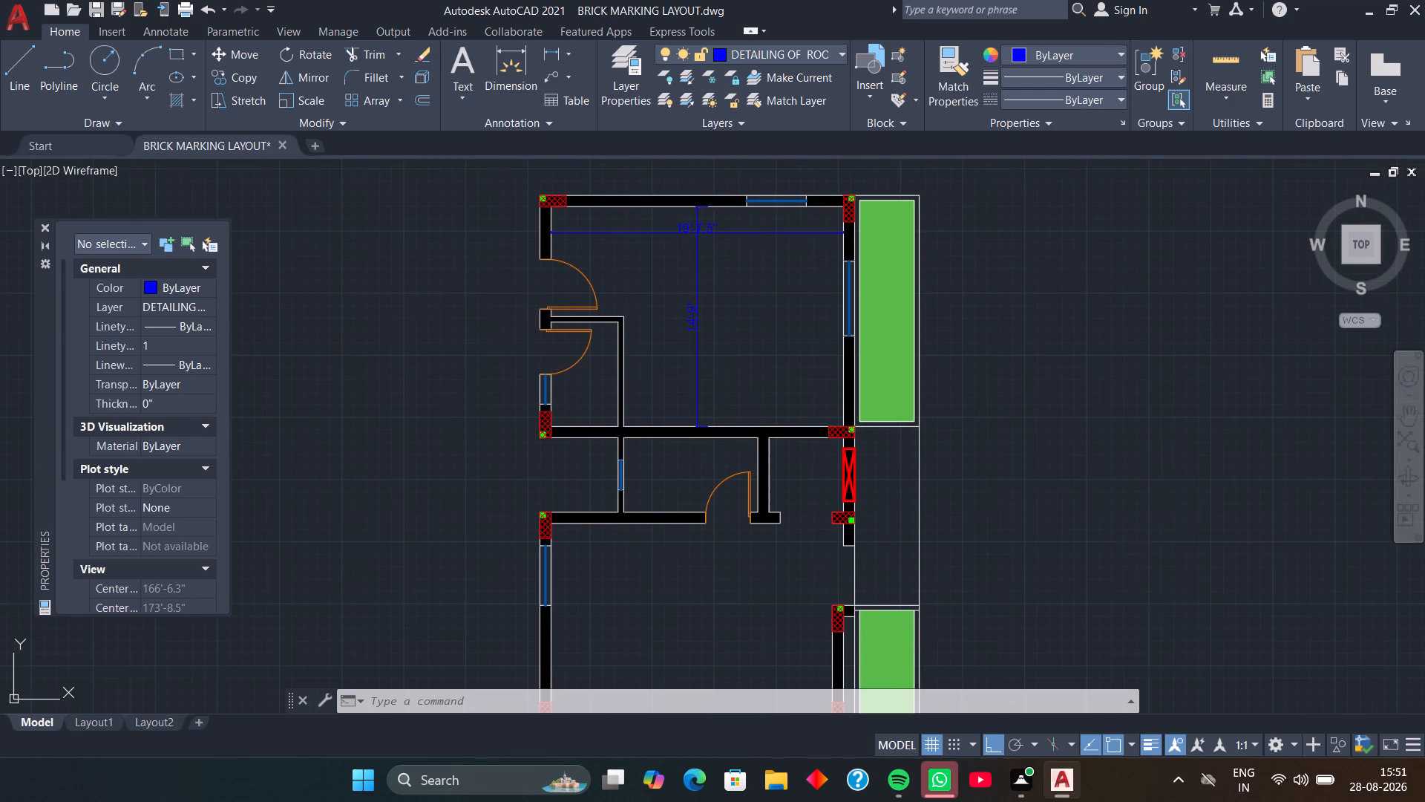
middle_click_drag(754, 434, 754, 333)
middle_click_drag(753, 468, 758, 429)
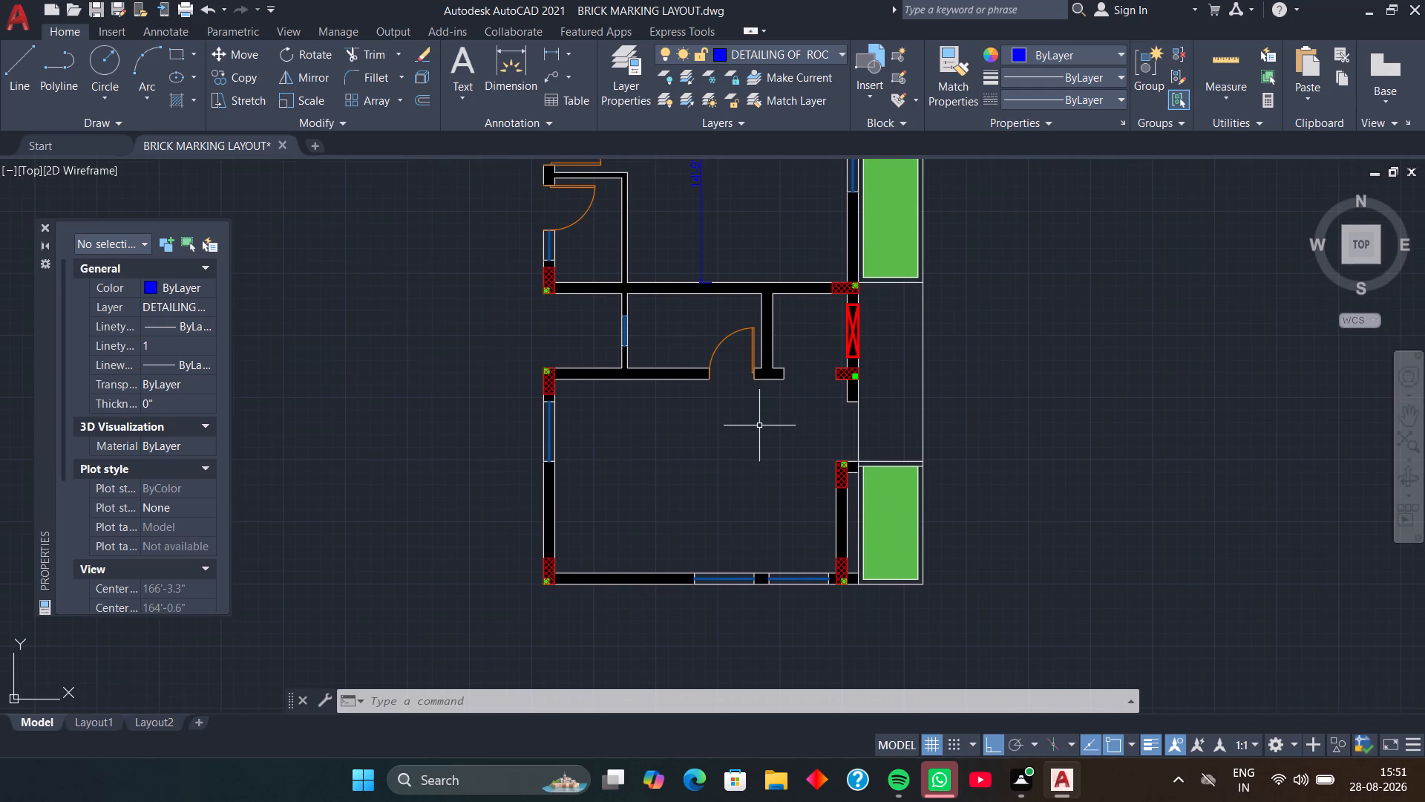
left_click(551, 58)
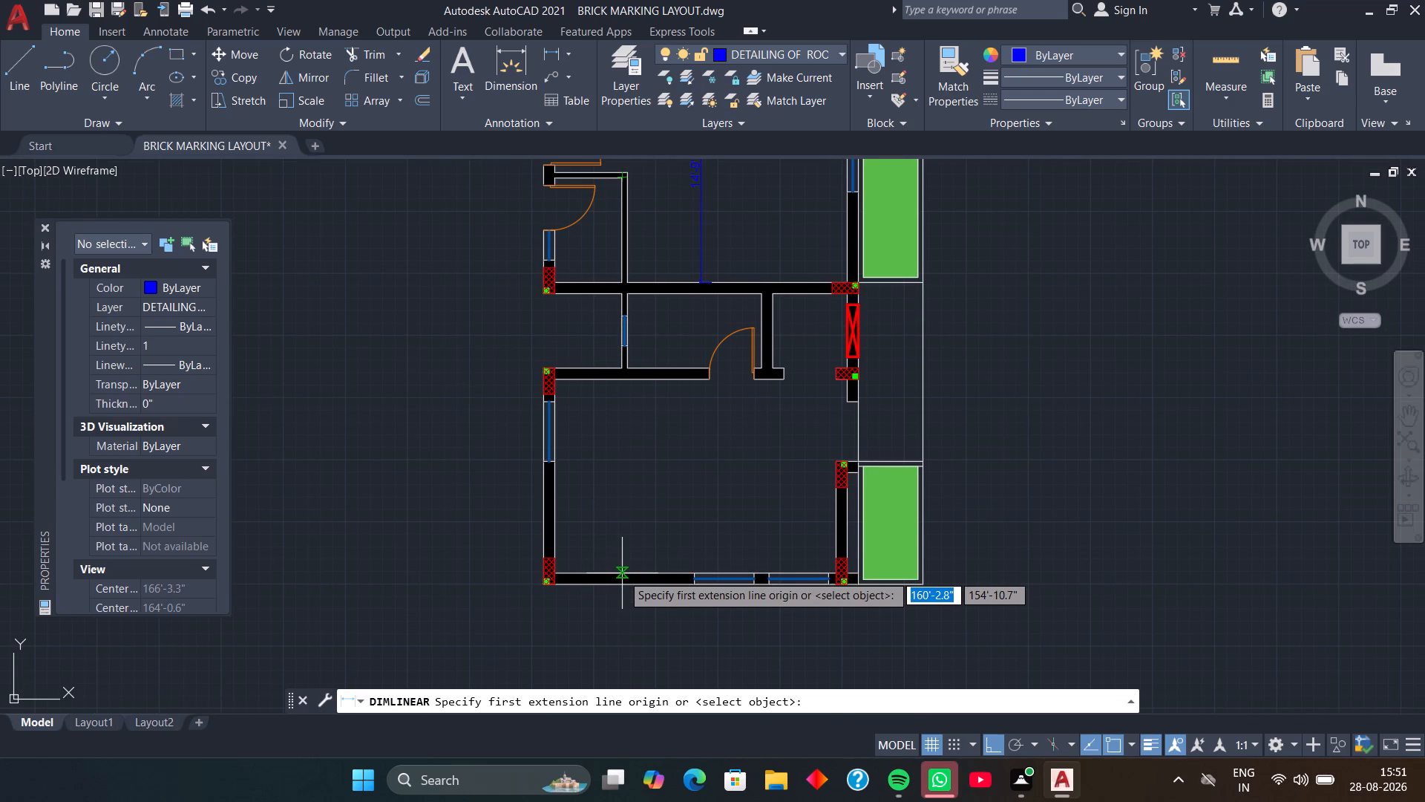
left_click(622, 574)
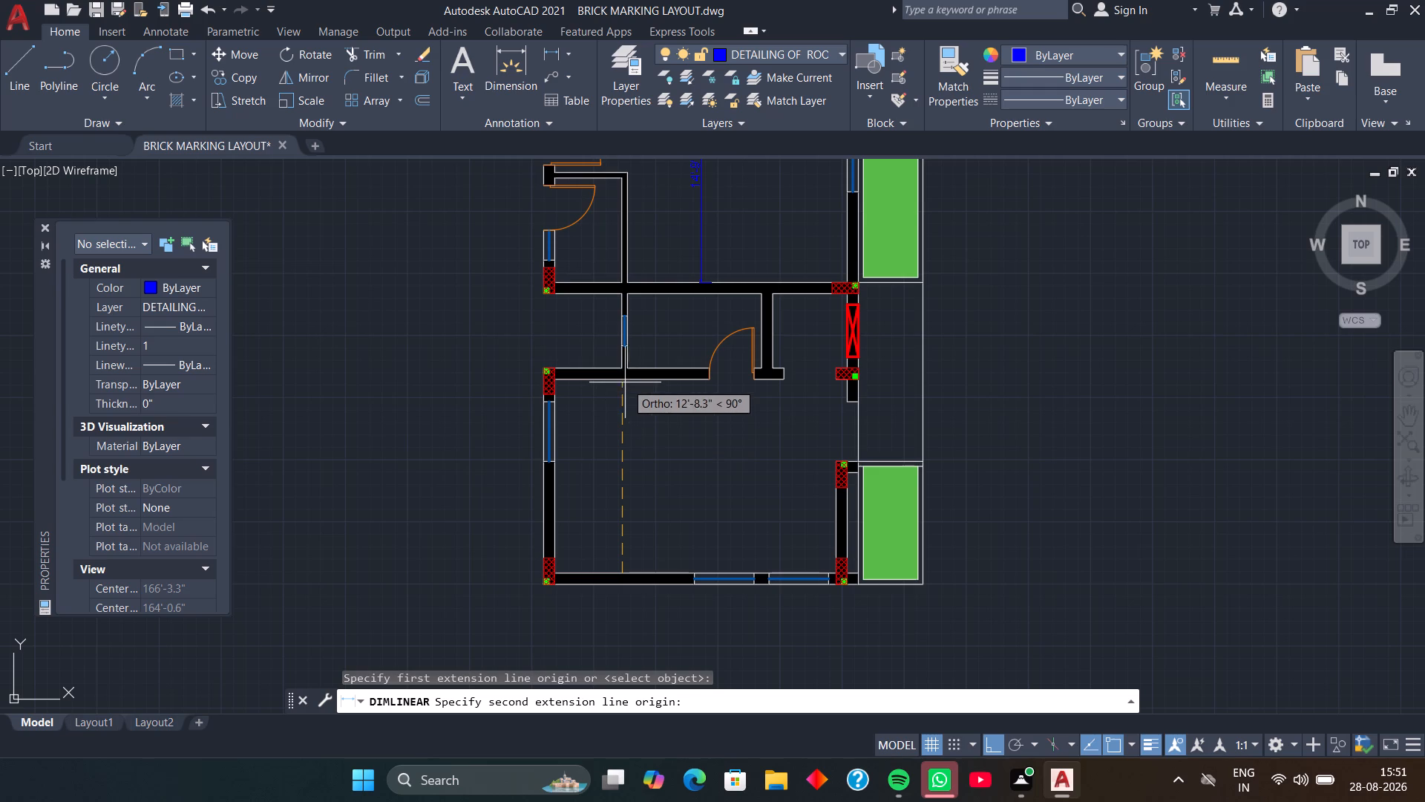
left_click(622, 381)
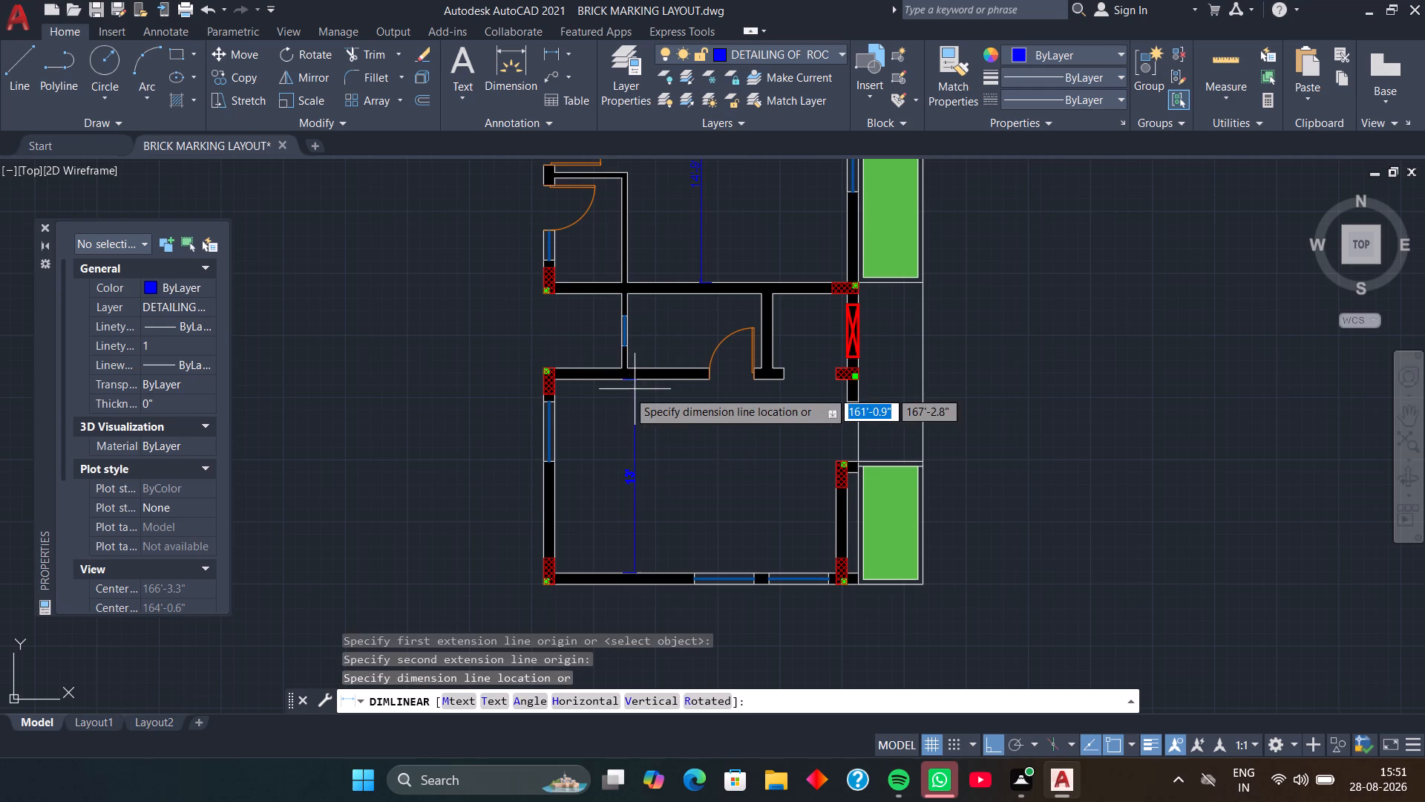
left_click(623, 382)
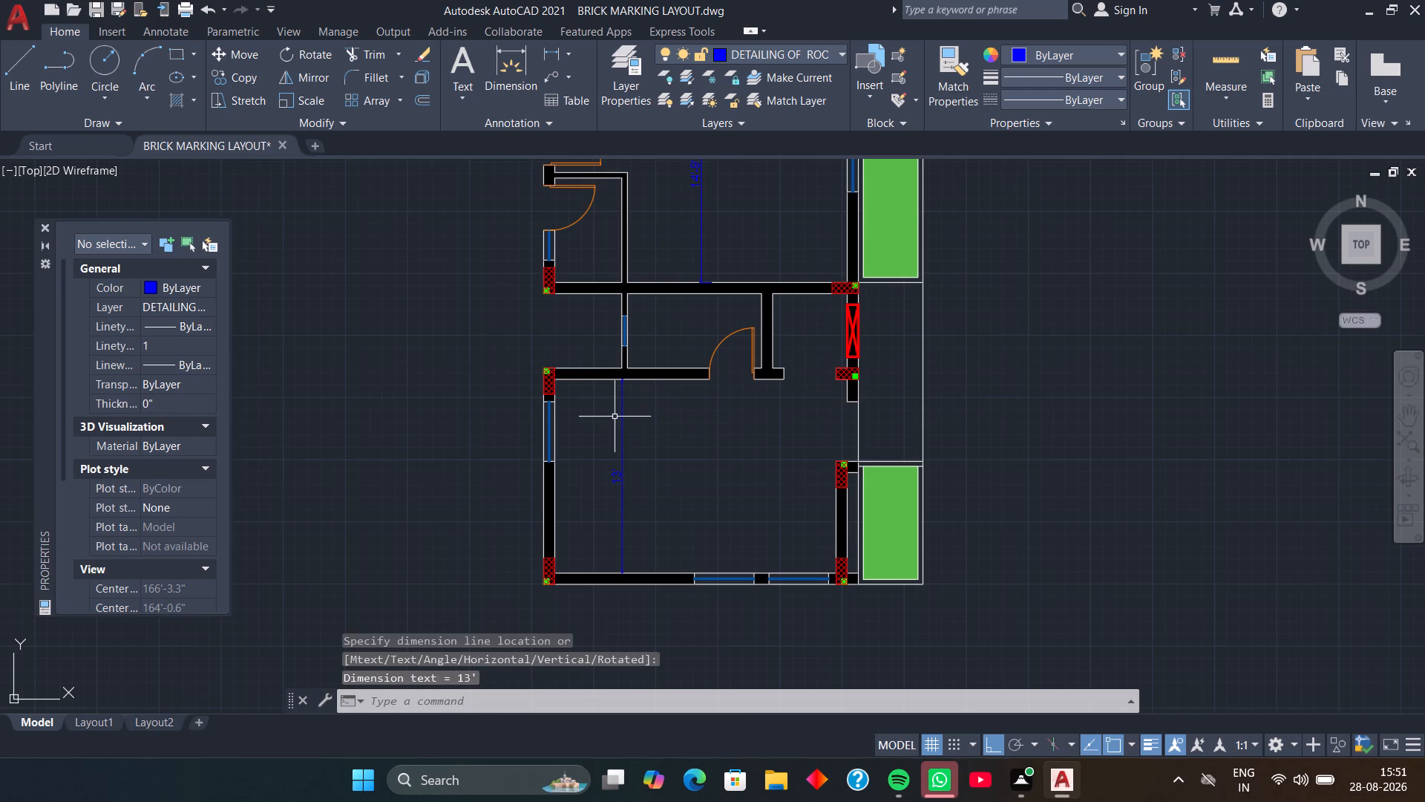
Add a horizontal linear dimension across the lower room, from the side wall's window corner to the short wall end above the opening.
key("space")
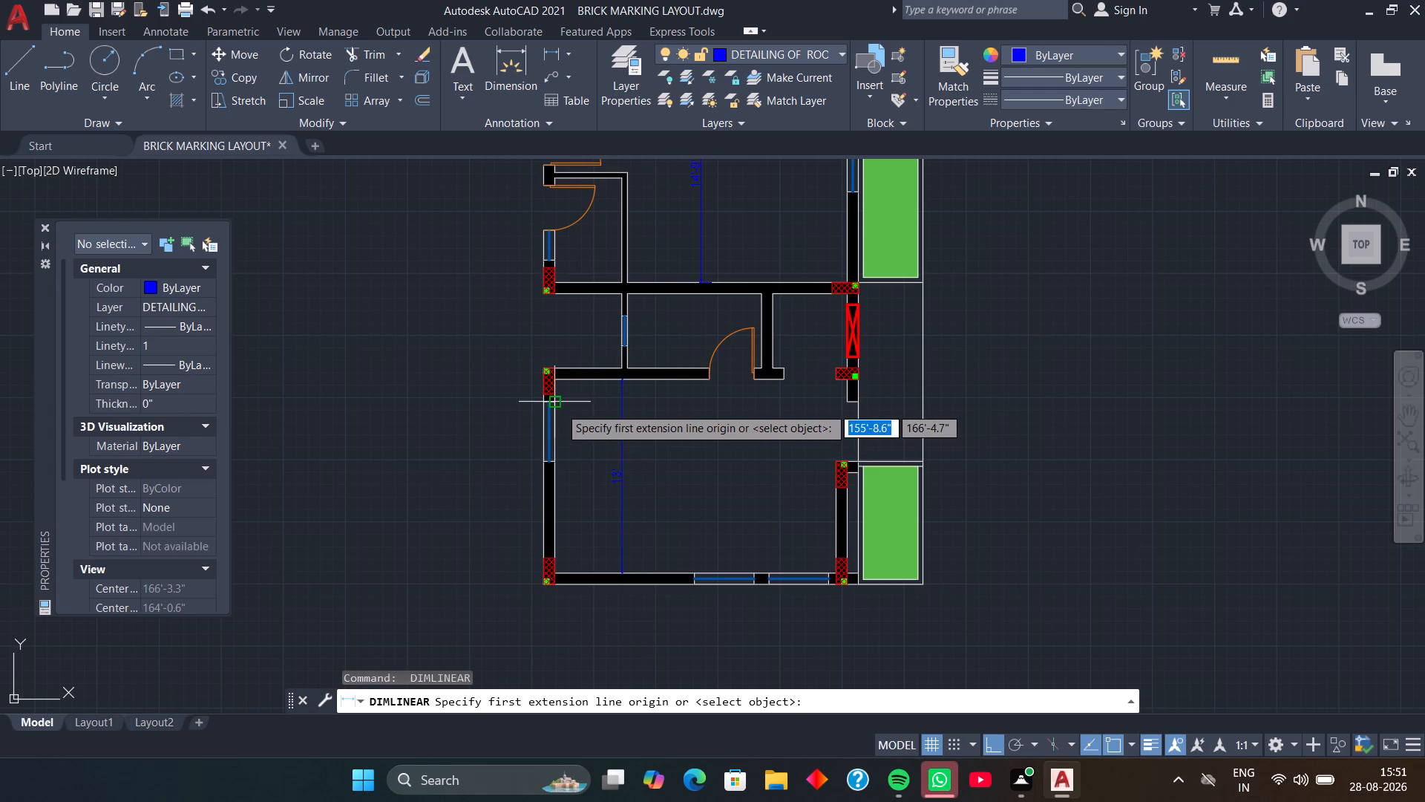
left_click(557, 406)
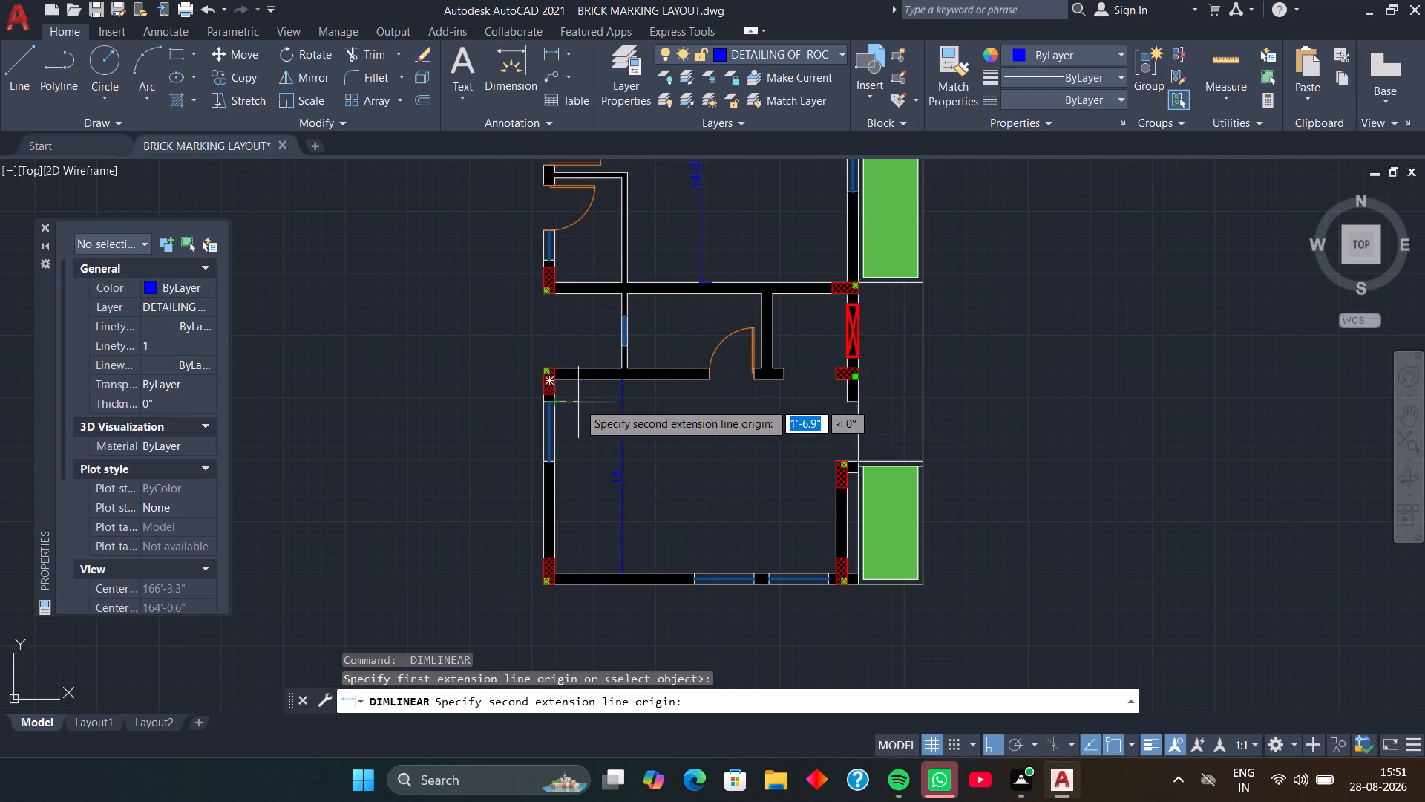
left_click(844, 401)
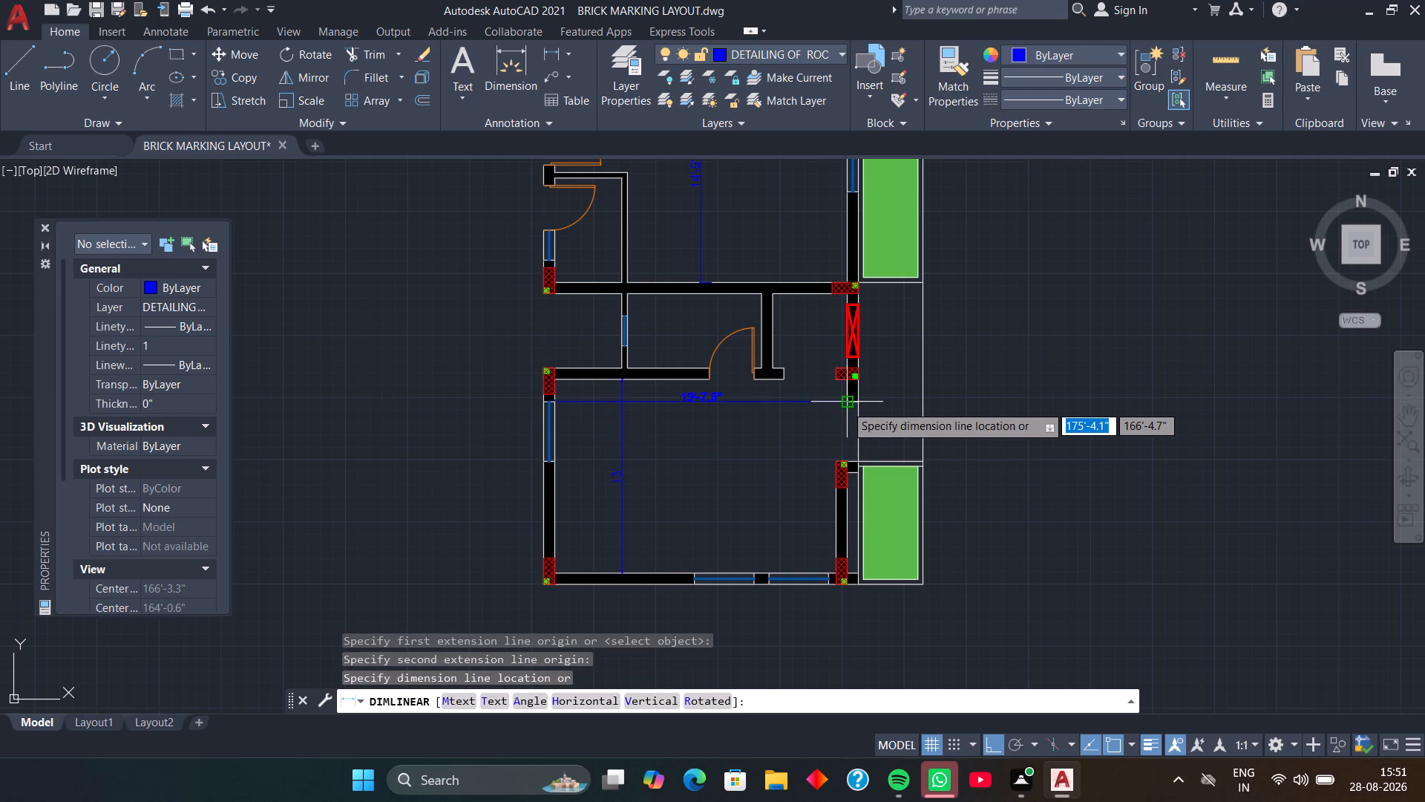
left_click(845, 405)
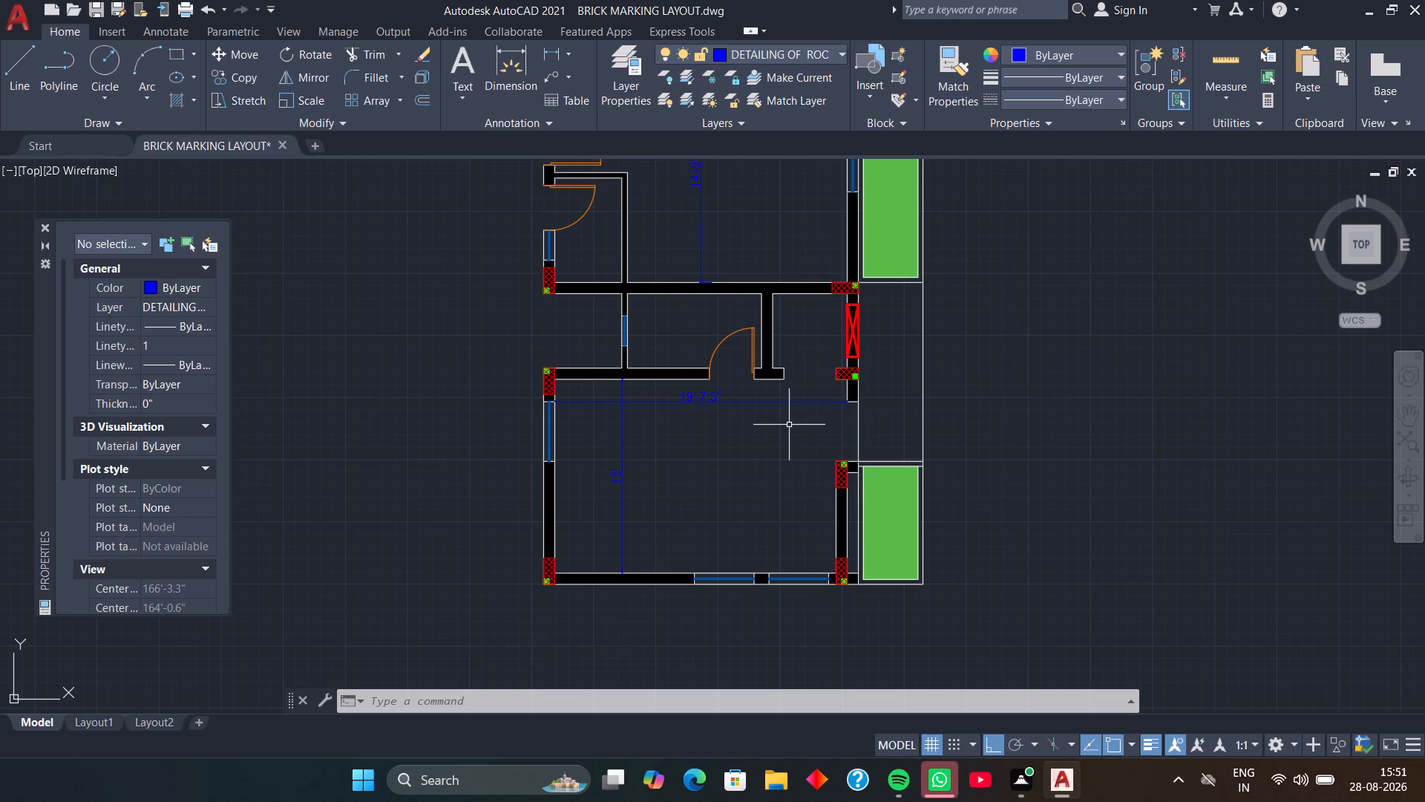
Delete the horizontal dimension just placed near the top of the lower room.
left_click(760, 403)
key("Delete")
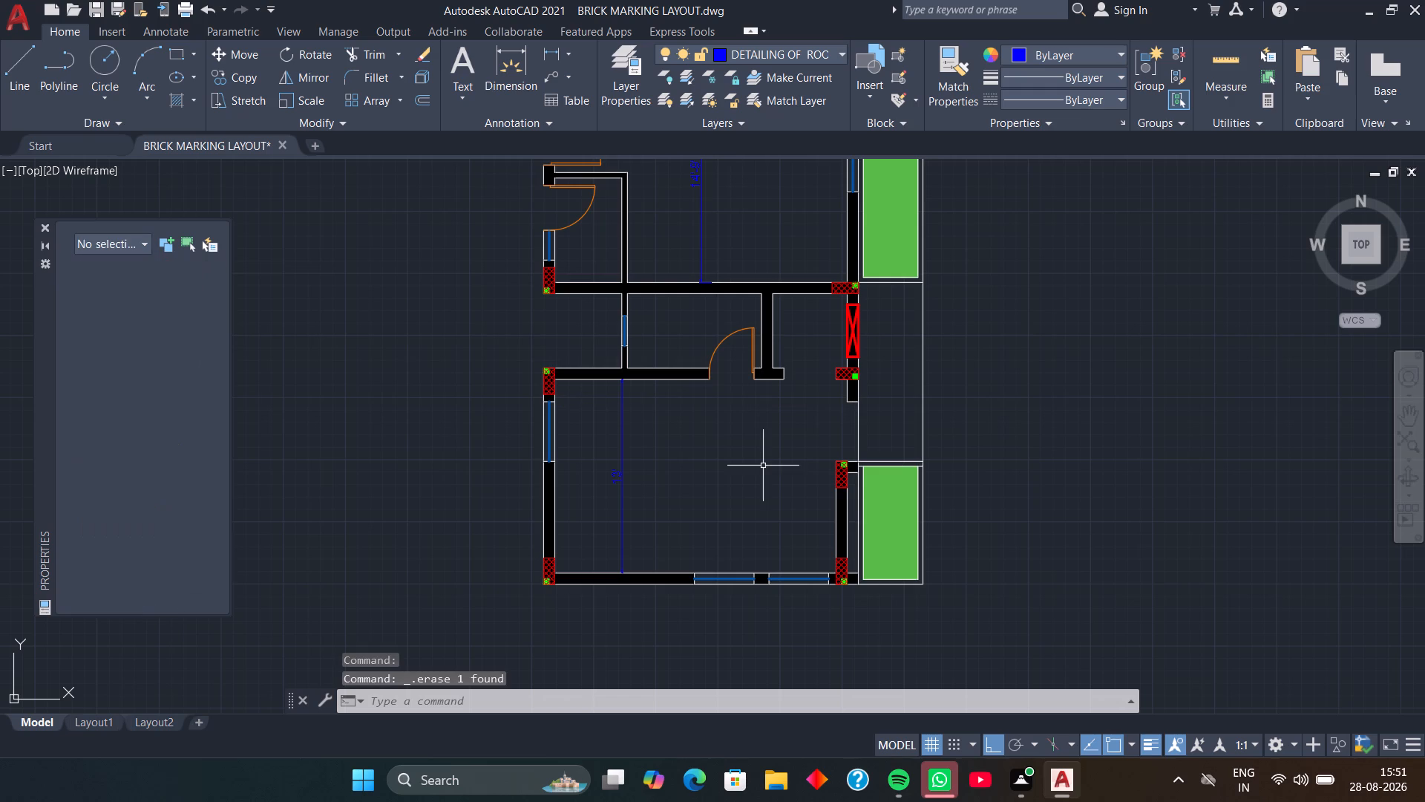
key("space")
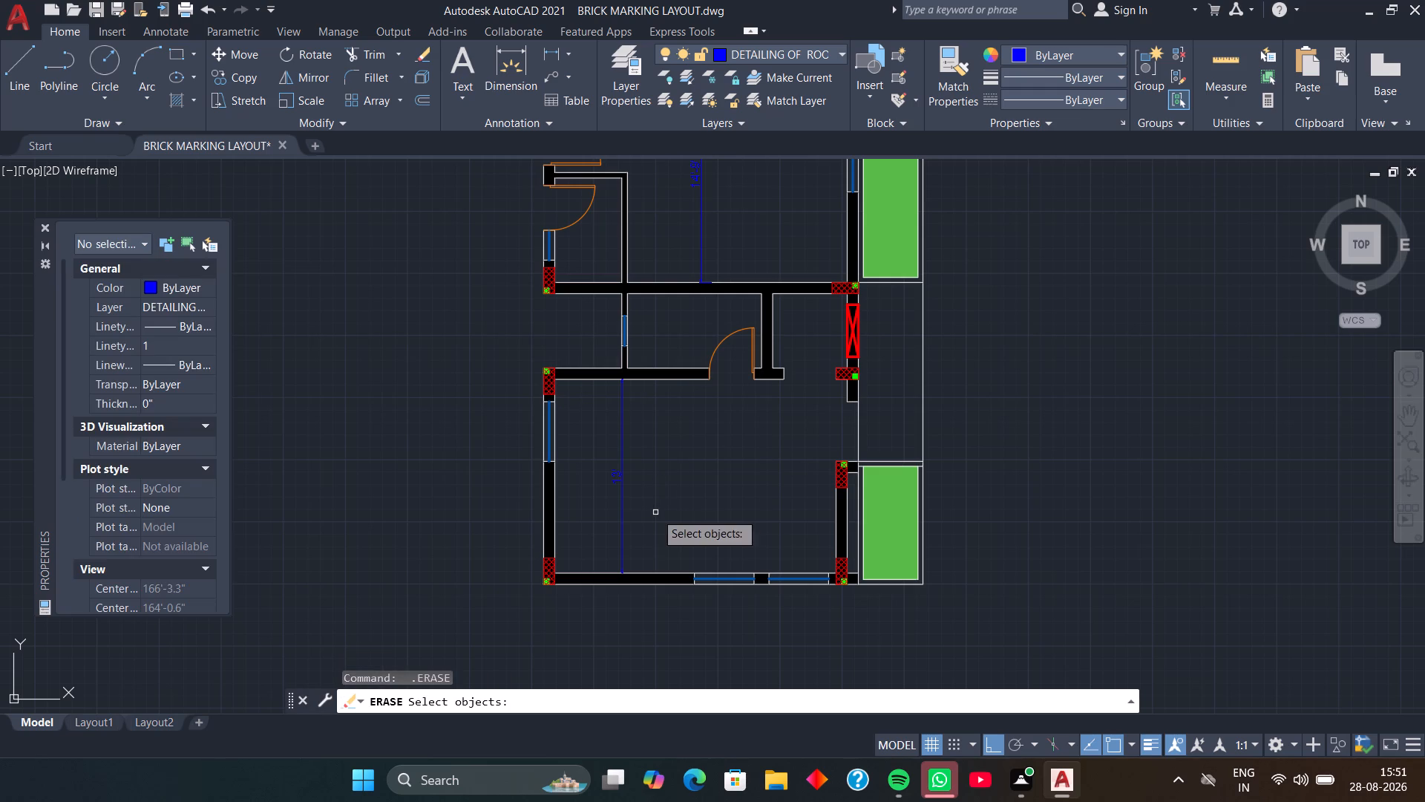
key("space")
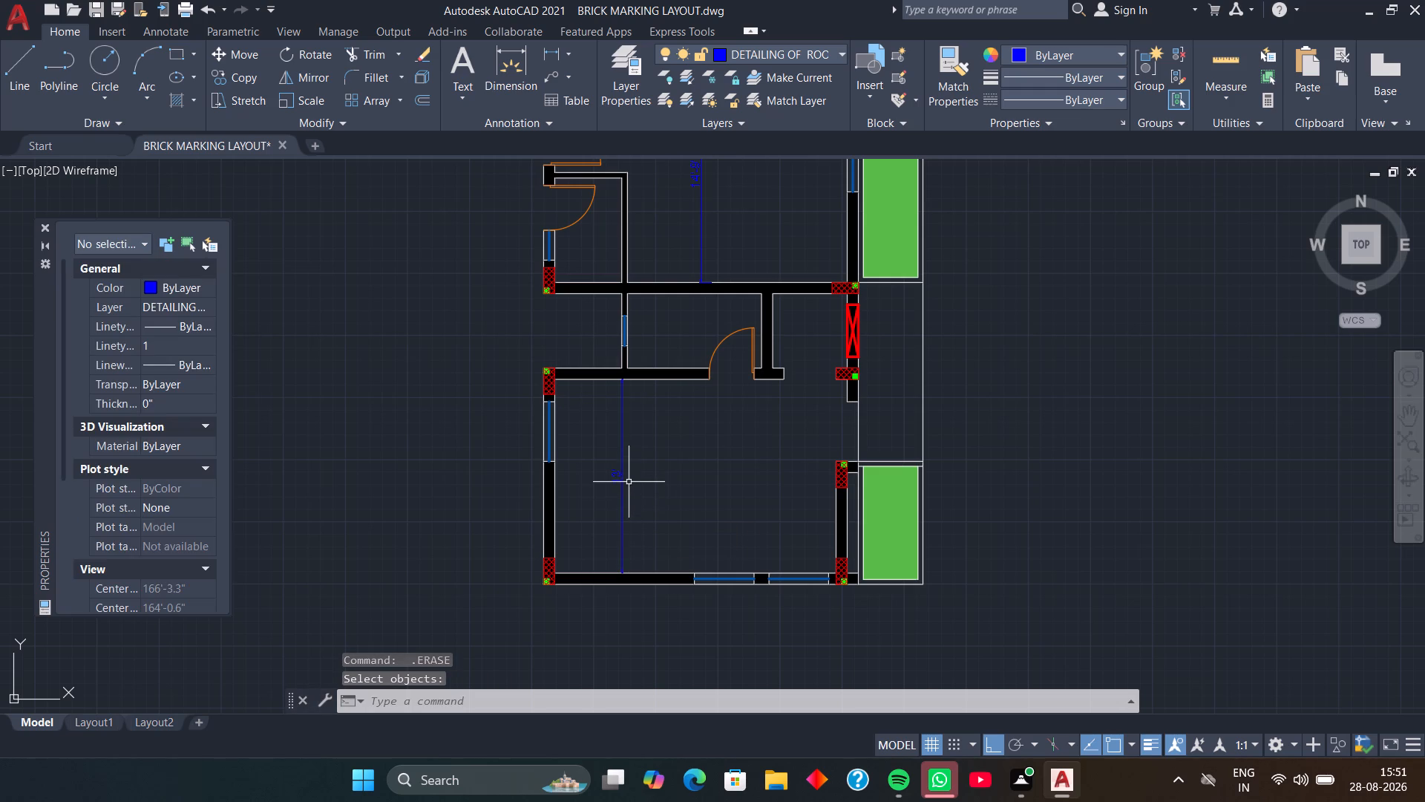
Add a horizontal linear dimension across the lower room between its side walls' inner faces, placed just below the window and opening.
left_click(548, 53)
left_click(557, 466)
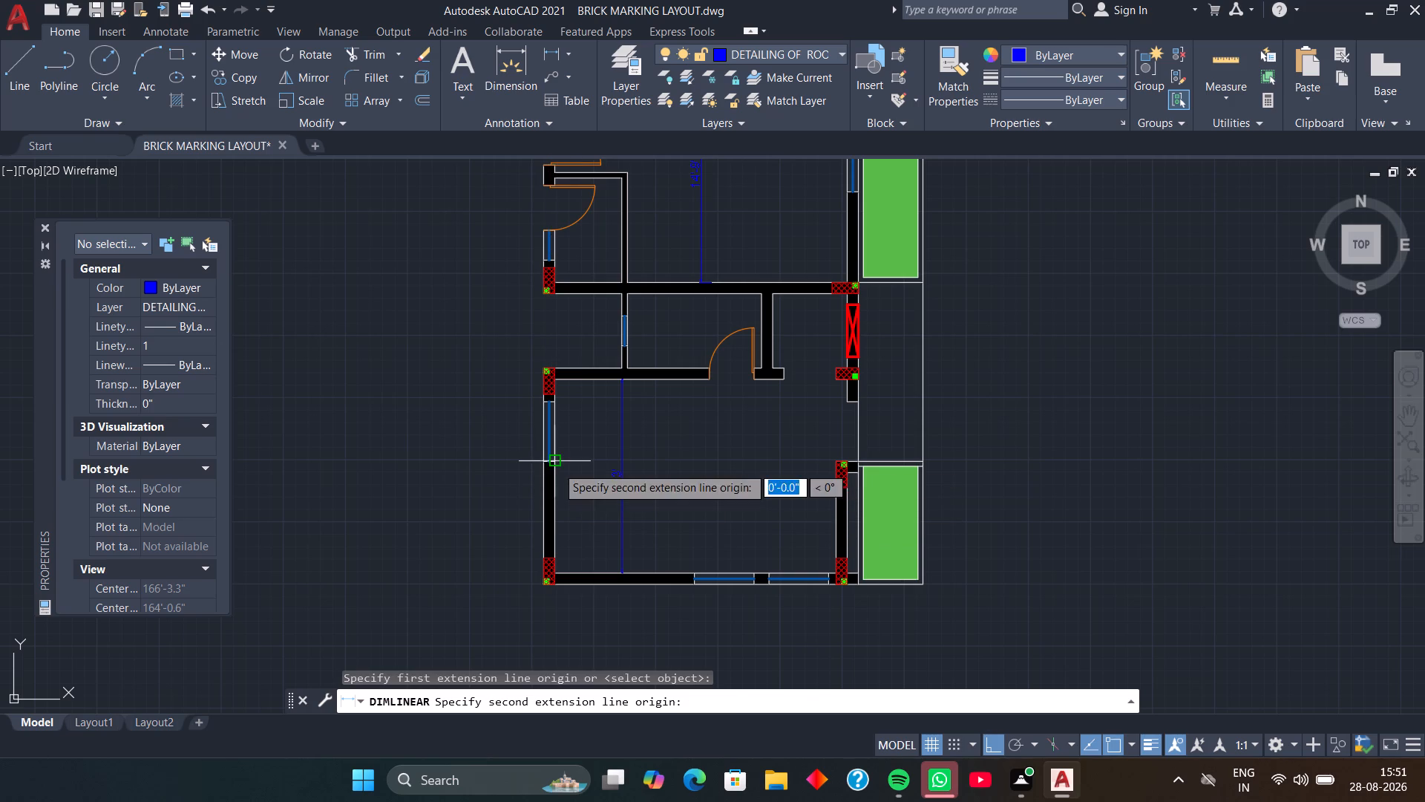
left_click(836, 463)
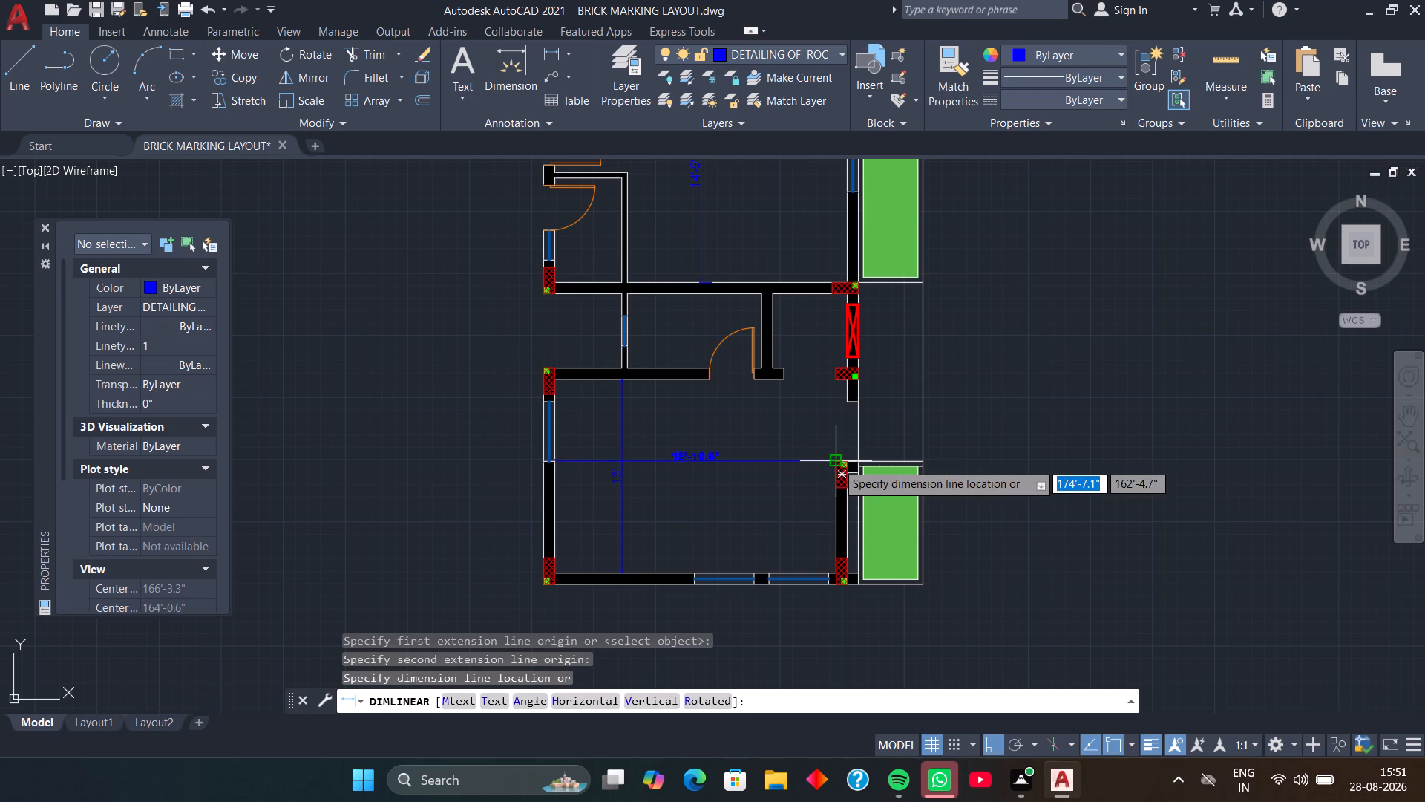
left_click(841, 478)
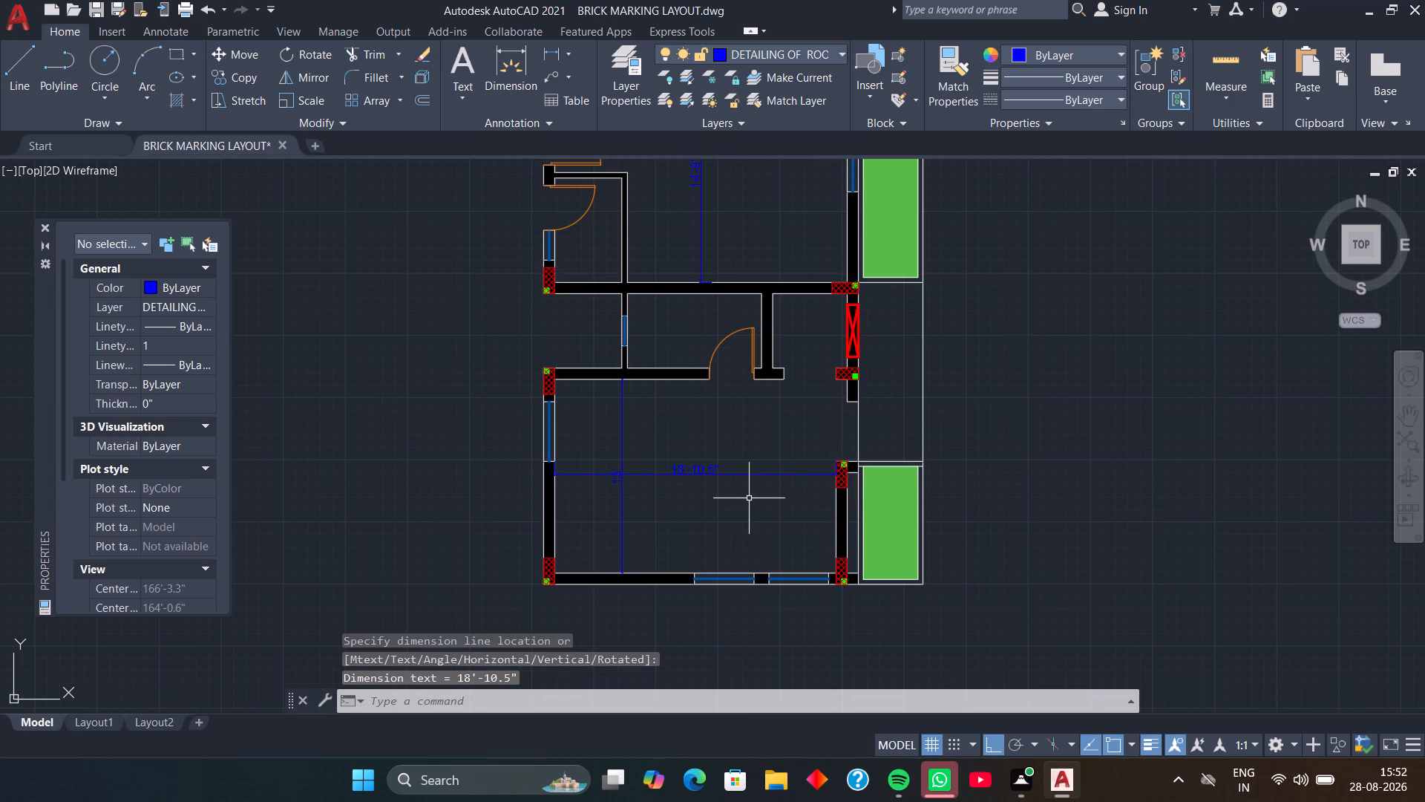
Add a vertical linear dimension in the middle room between the inner faces of its lower and upper walls.
scroll(748, 498, "down", 1)
middle_click_drag(743, 474, 732, 496)
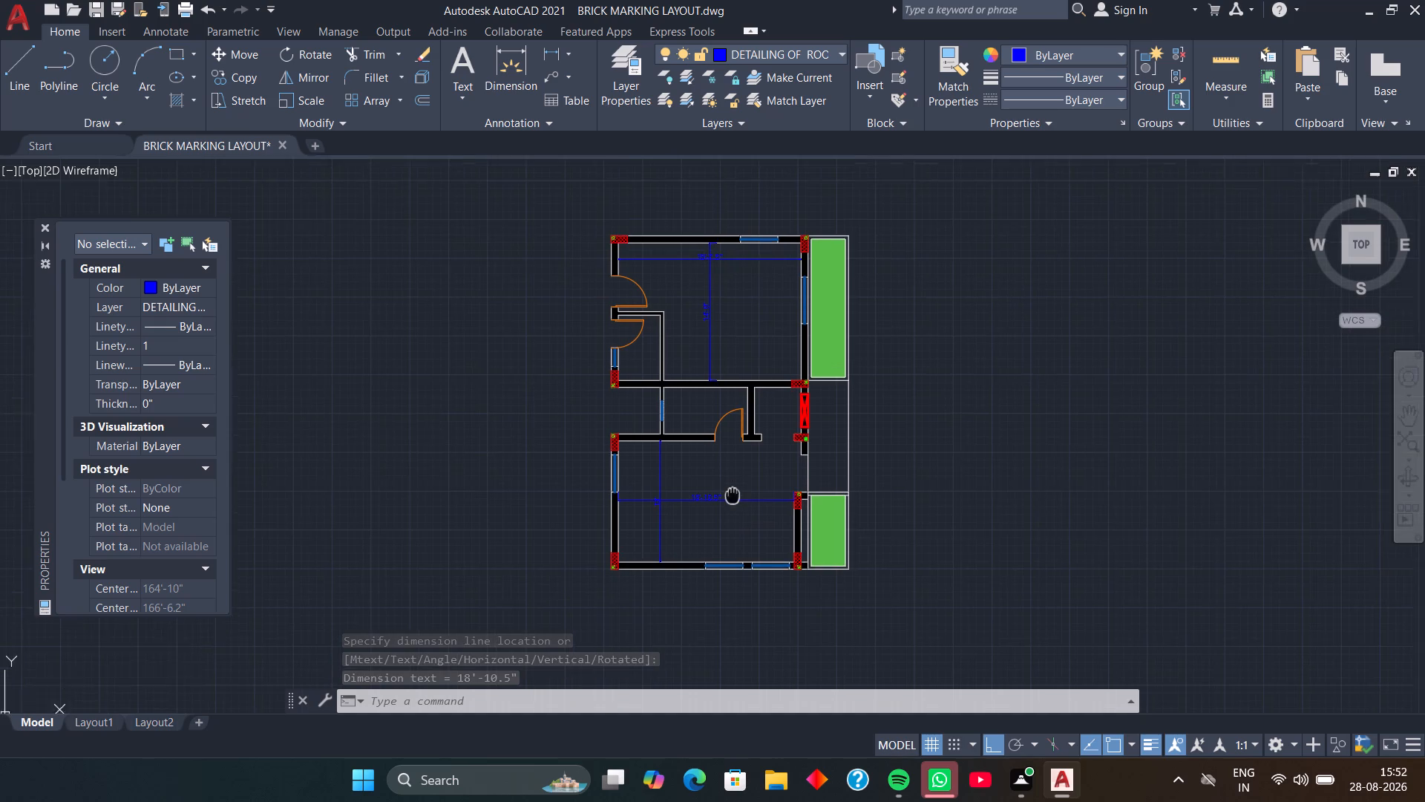
middle_click_drag(732, 496, 732, 506)
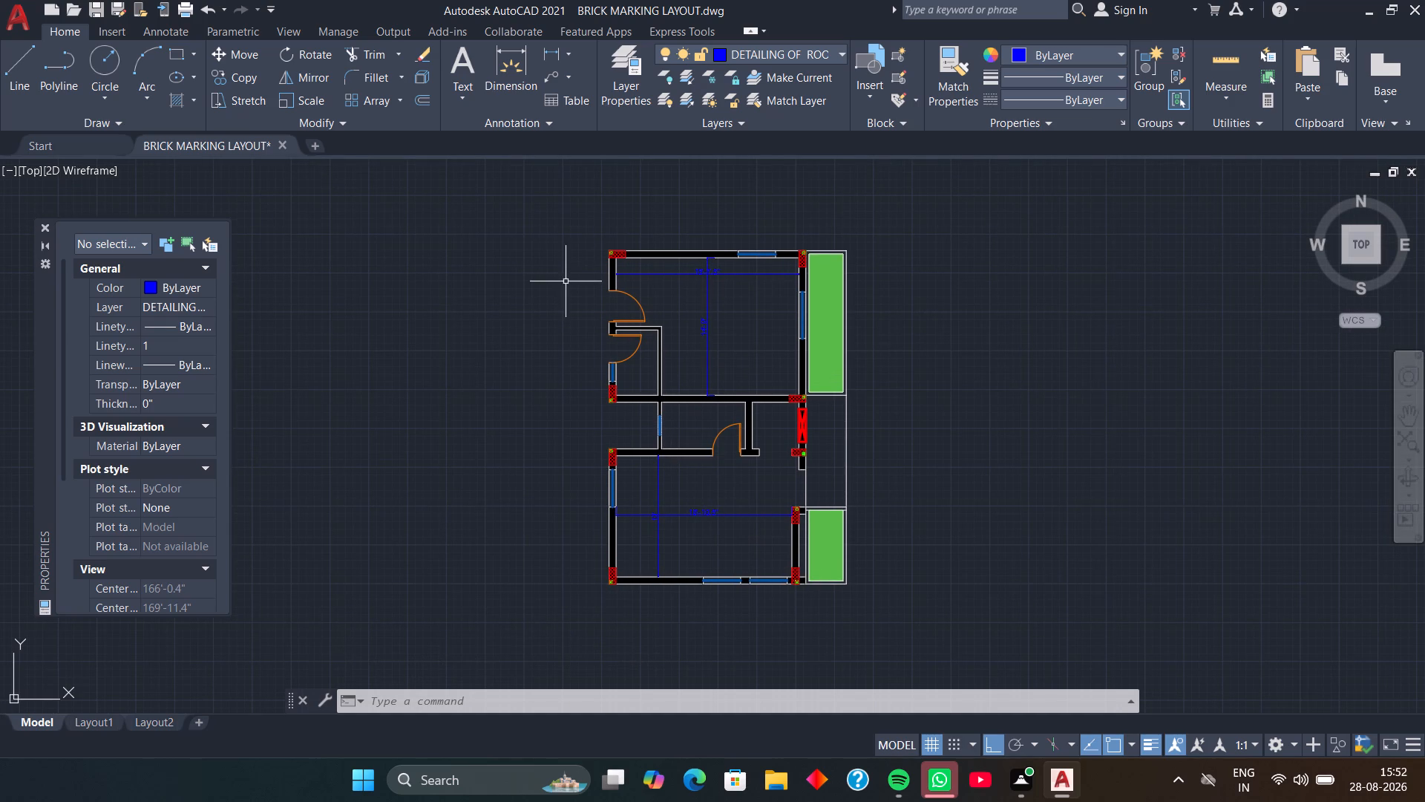
key("space")
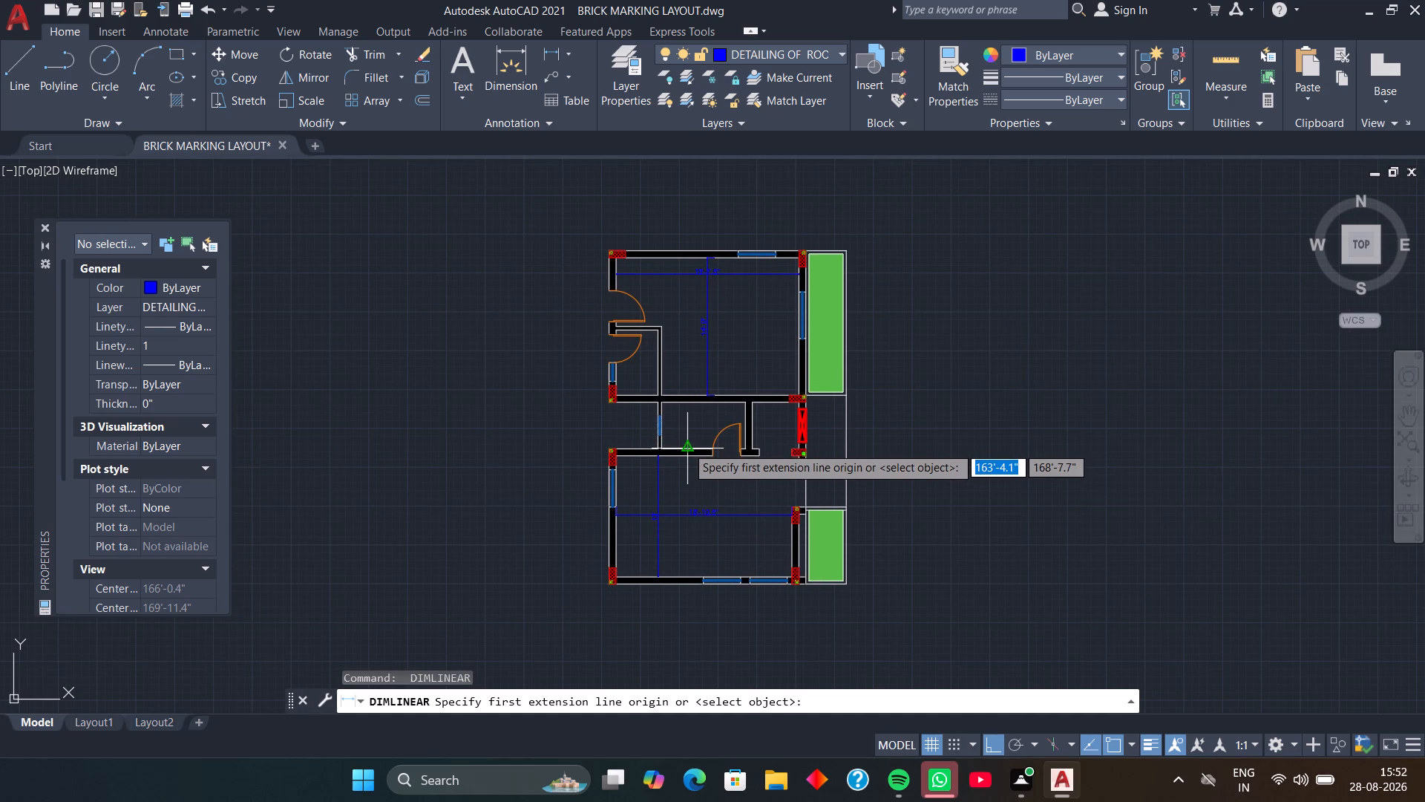
left_click(687, 446)
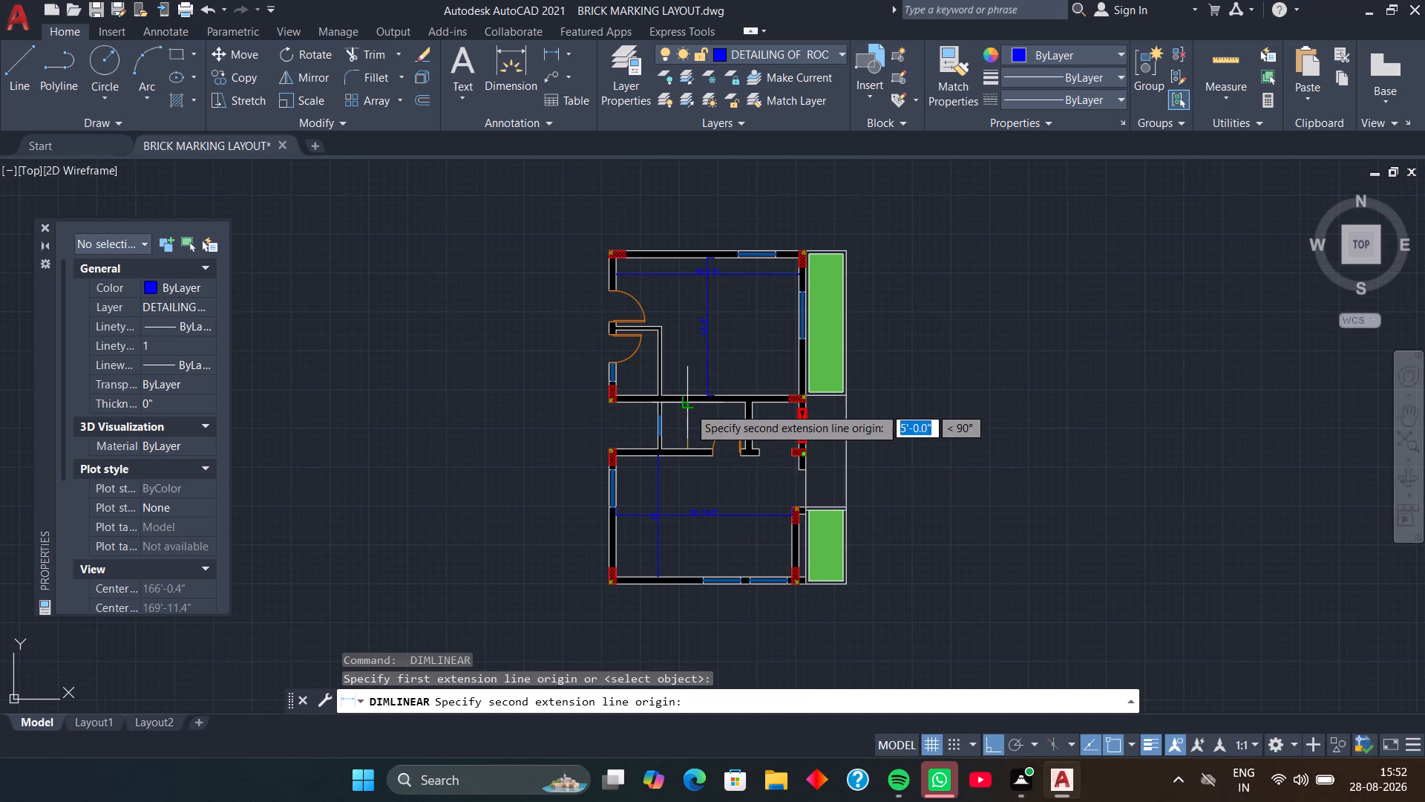
left_click(689, 407)
left_click(689, 407)
Add a horizontal linear dimension across the middle room, from the windowed partition's inner face to the opposite wall beside the door.
key("space")
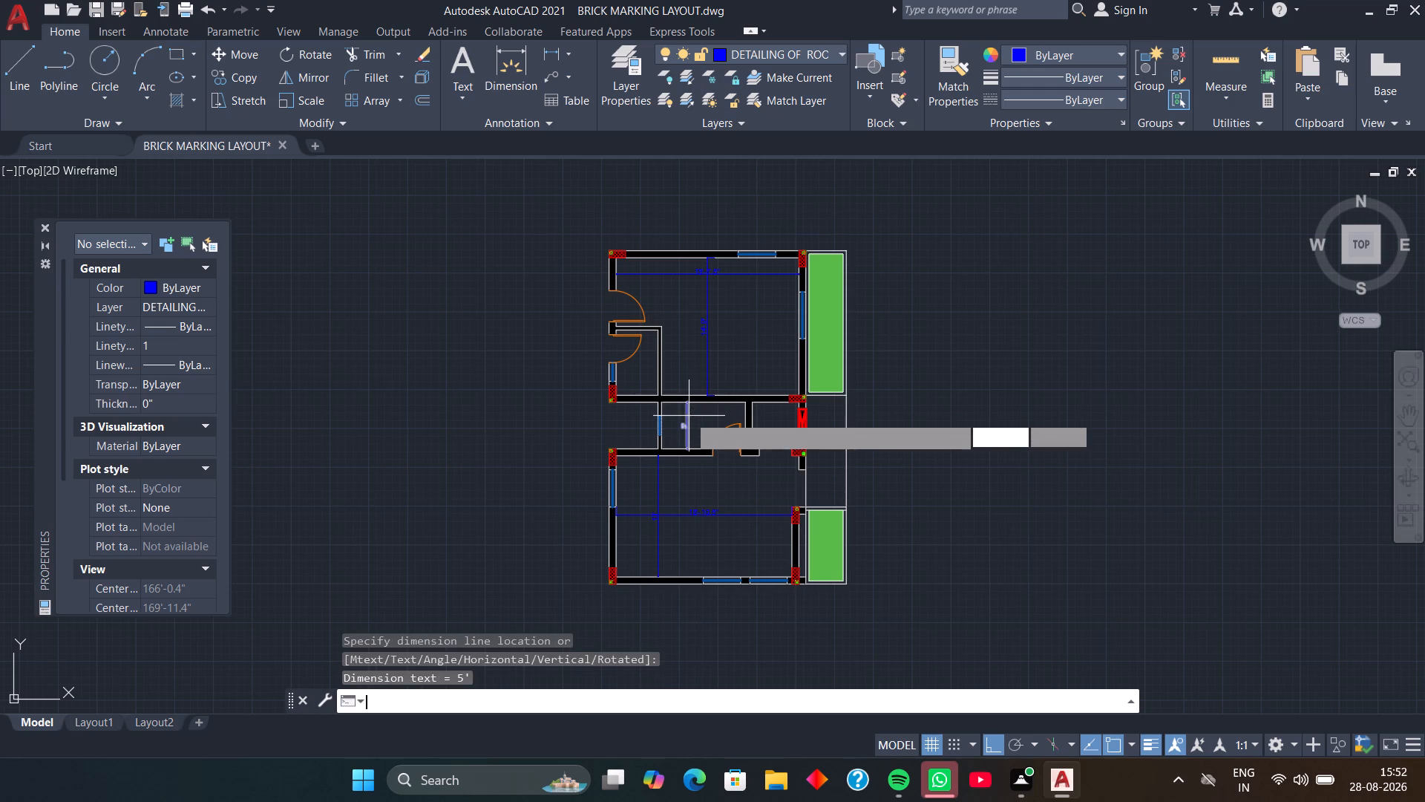
left_click(666, 414)
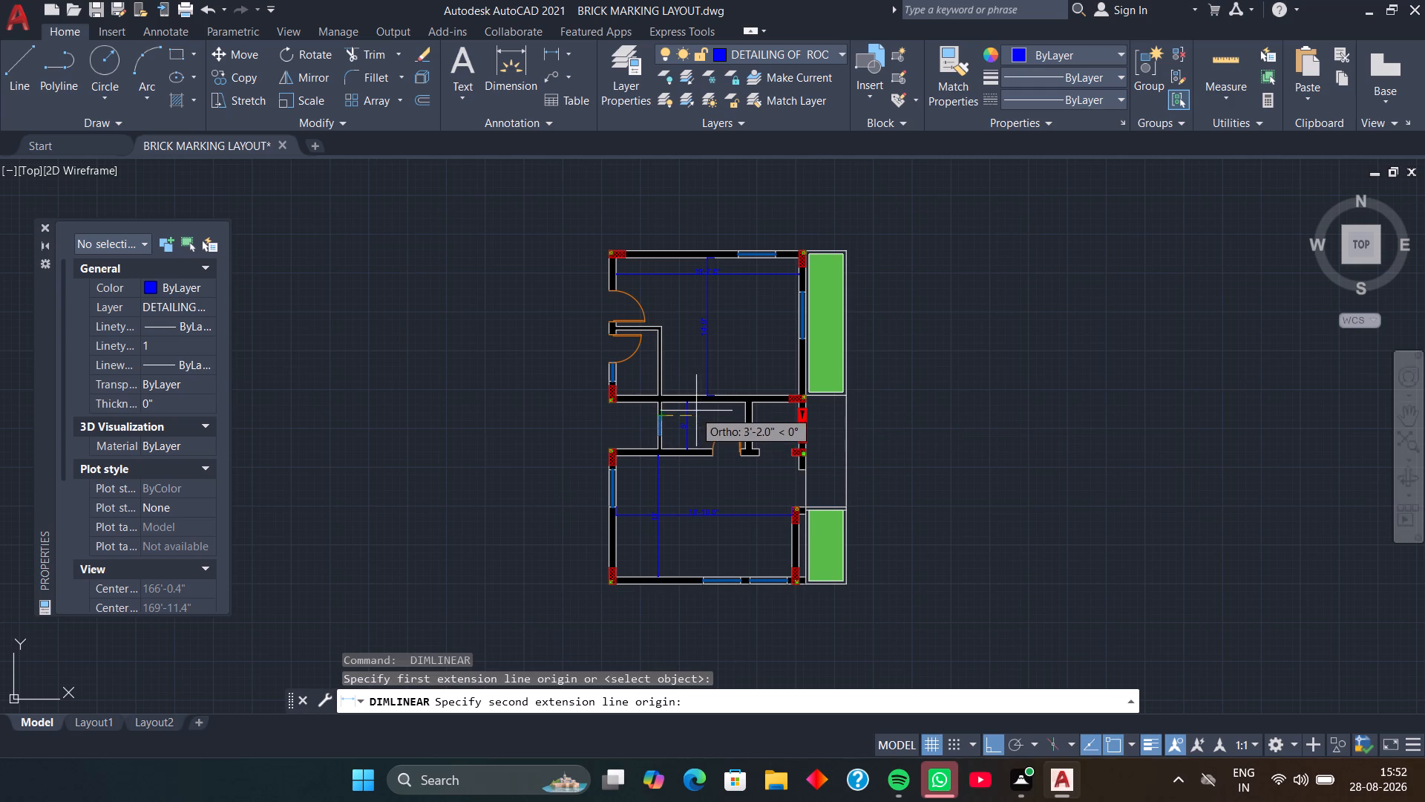
left_click(744, 414)
left_click(744, 414)
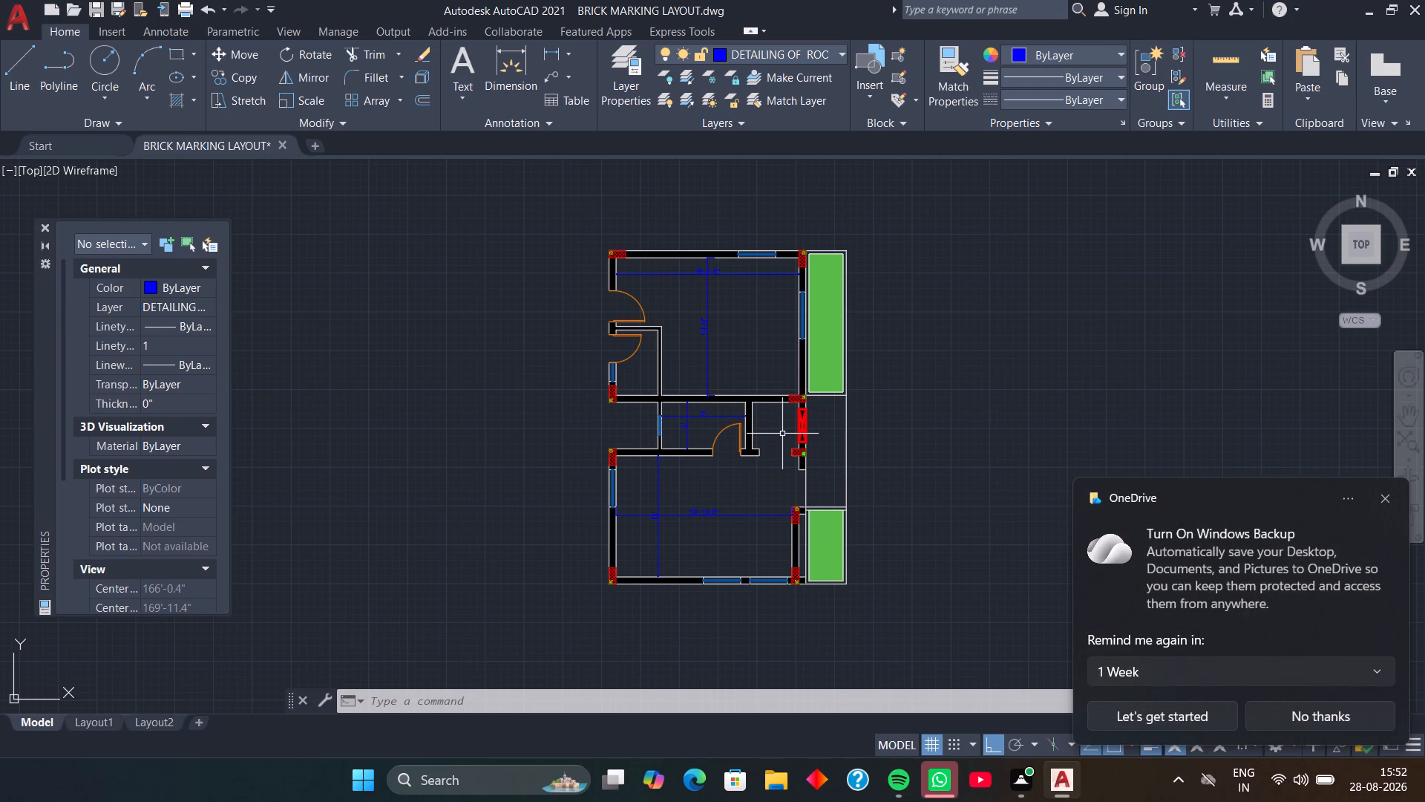
Make WALL DIMENSIONS the current layer and add a vertical linear dimension along the inner partition face of the small room beside the upper room.
middle_click_drag(770, 483, 770, 467)
middle_click_drag(770, 467, 781, 426)
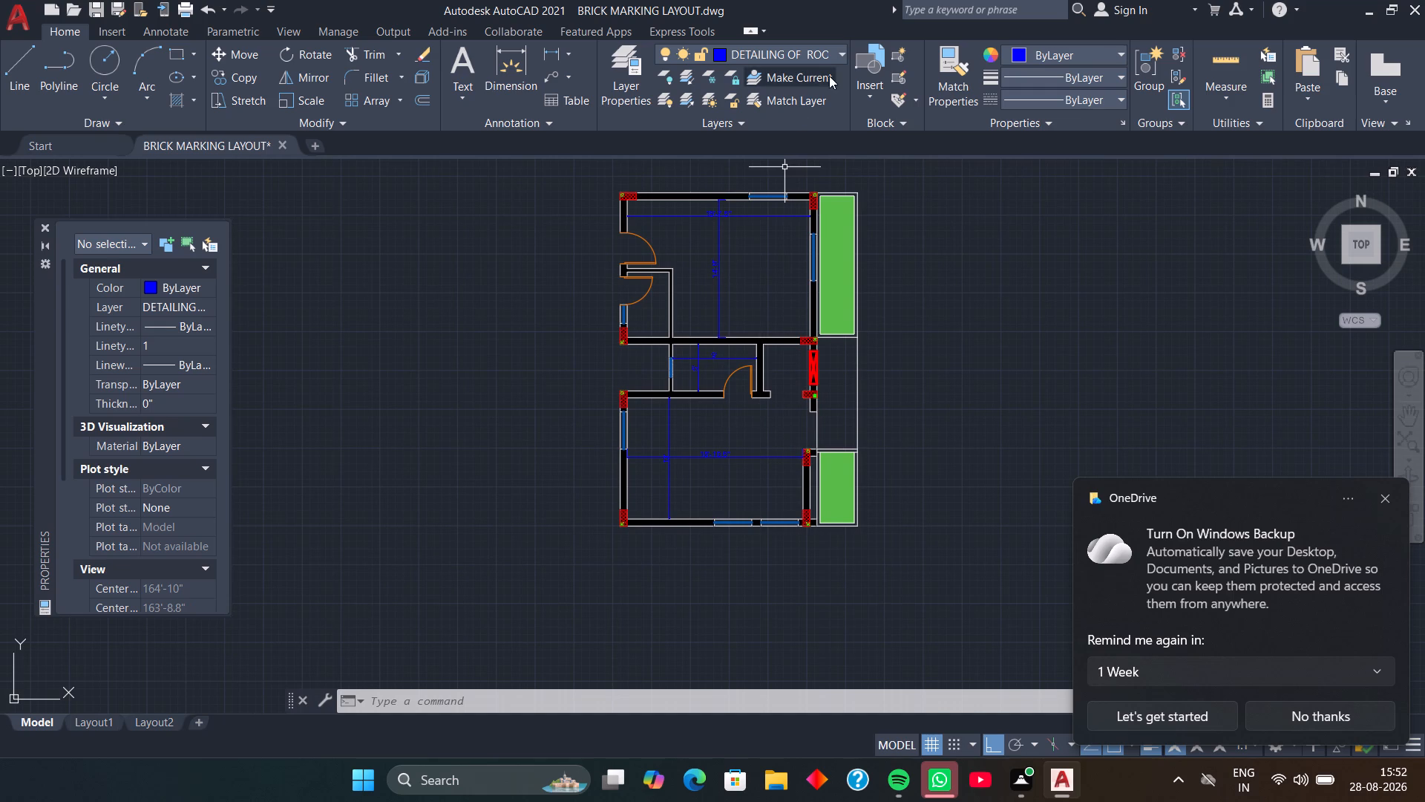
left_click(839, 53)
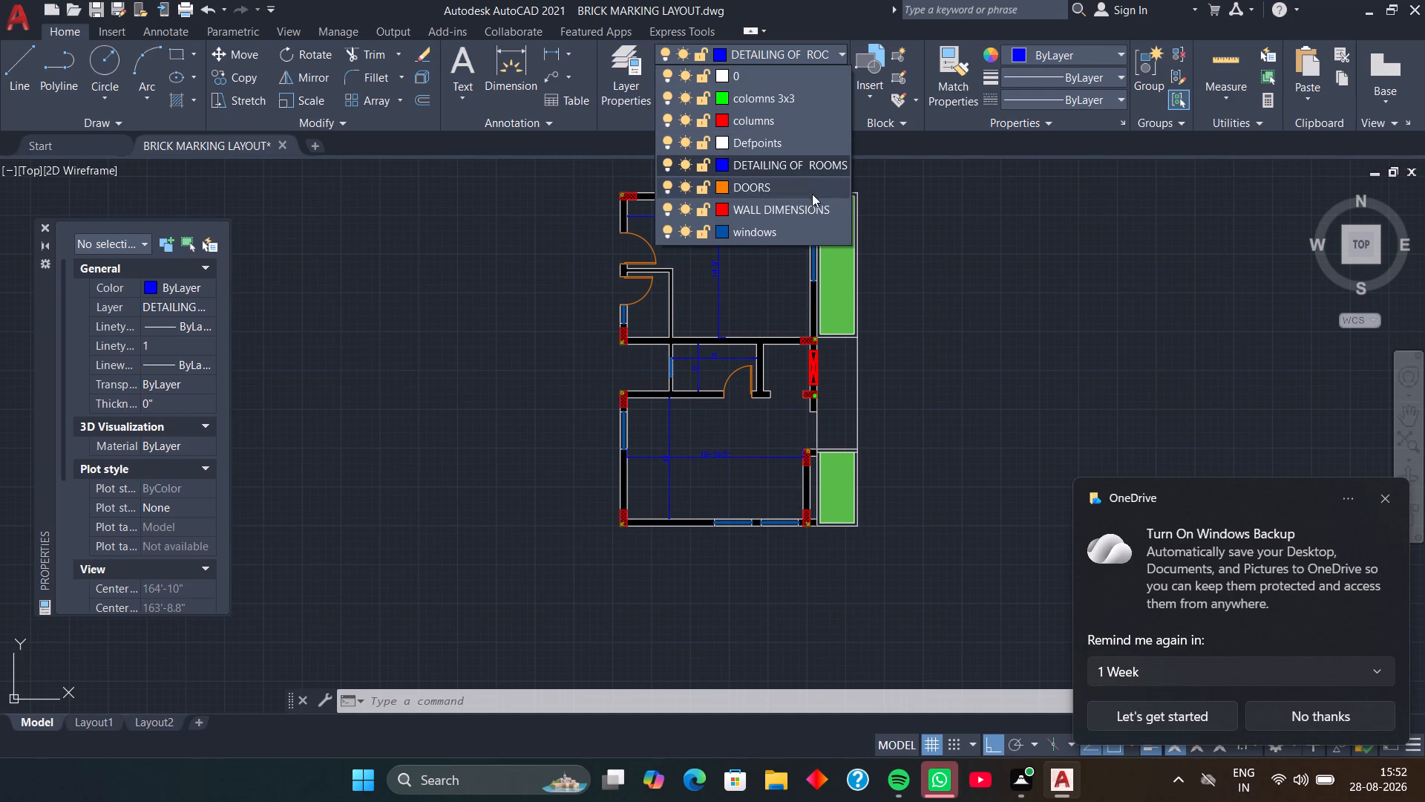
left_click(819, 209)
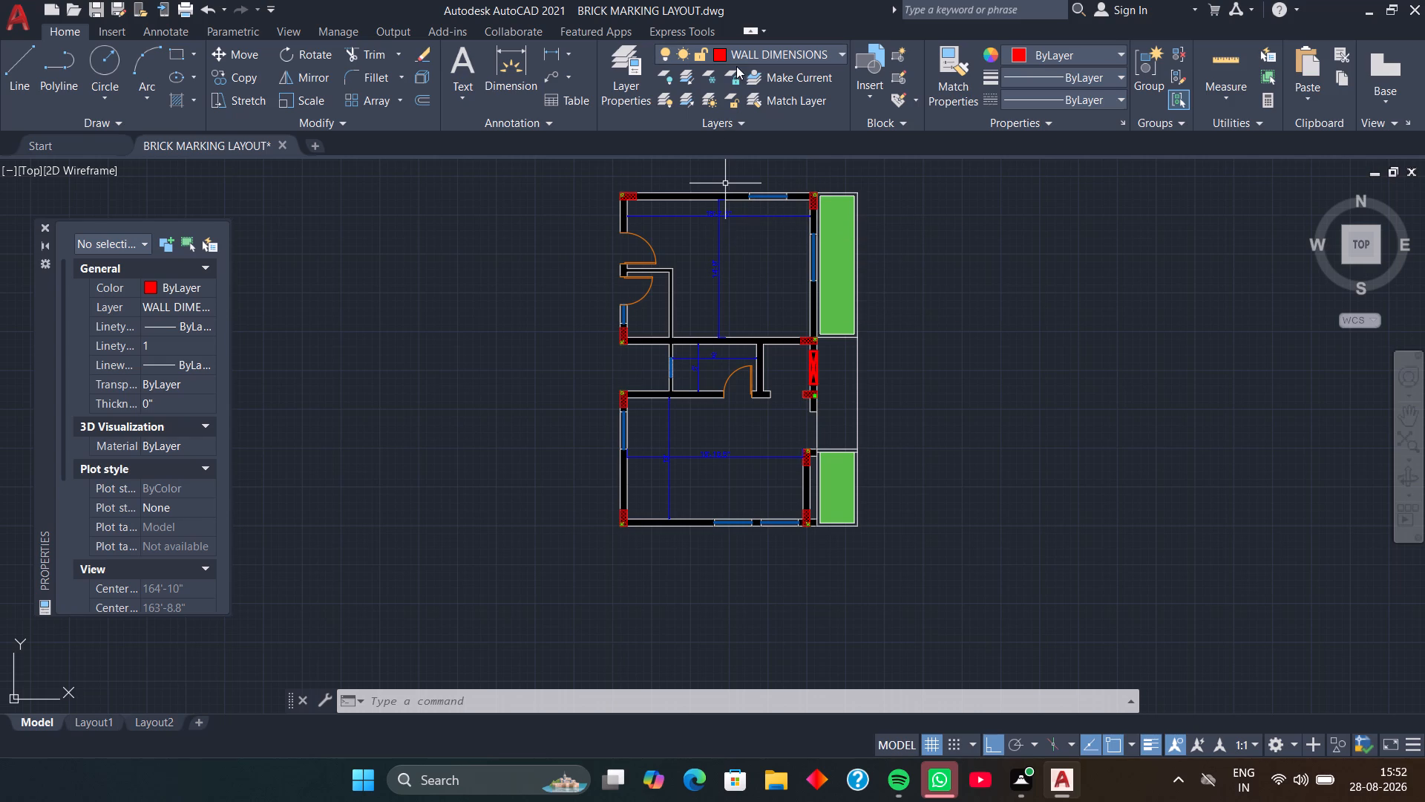
left_click(551, 52)
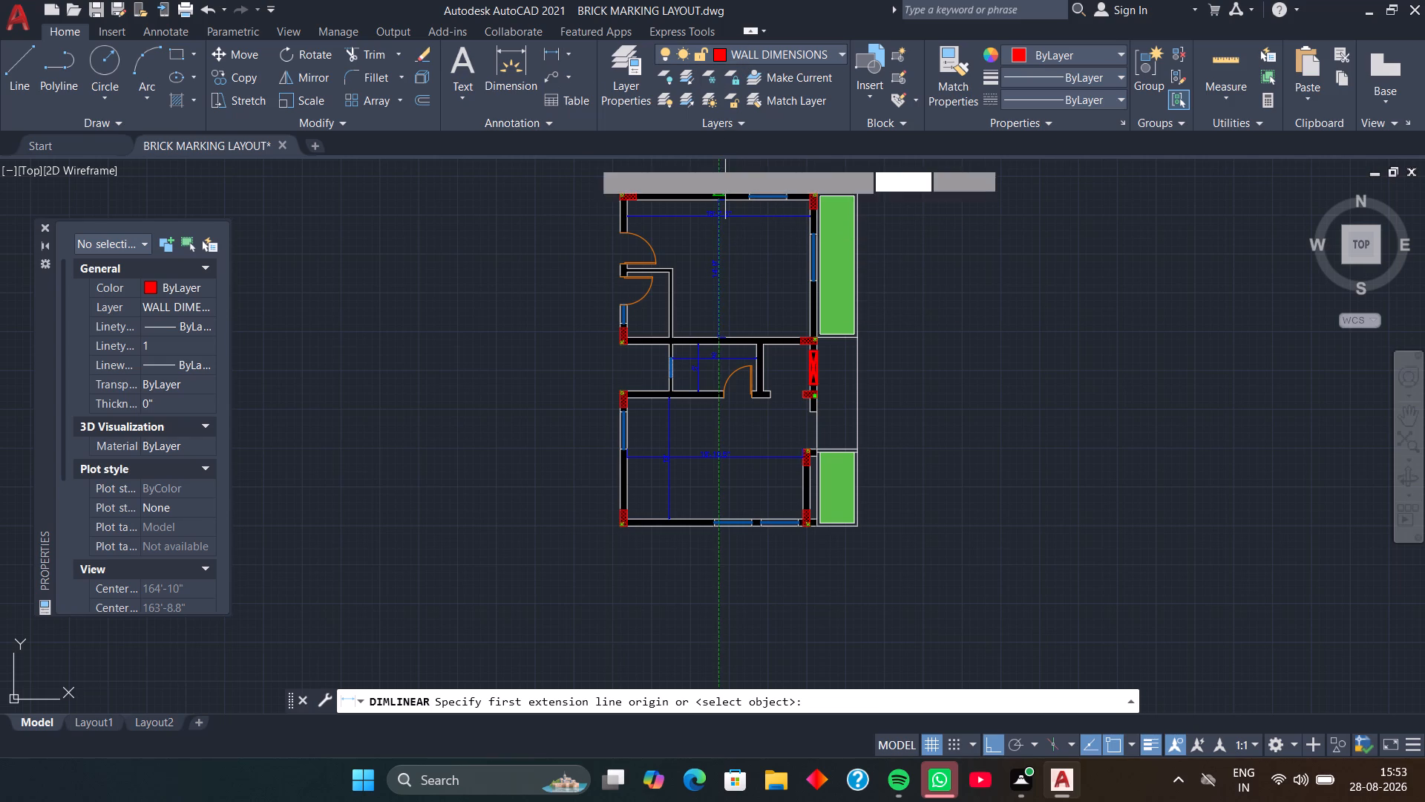
scroll(643, 327, "up", 1)
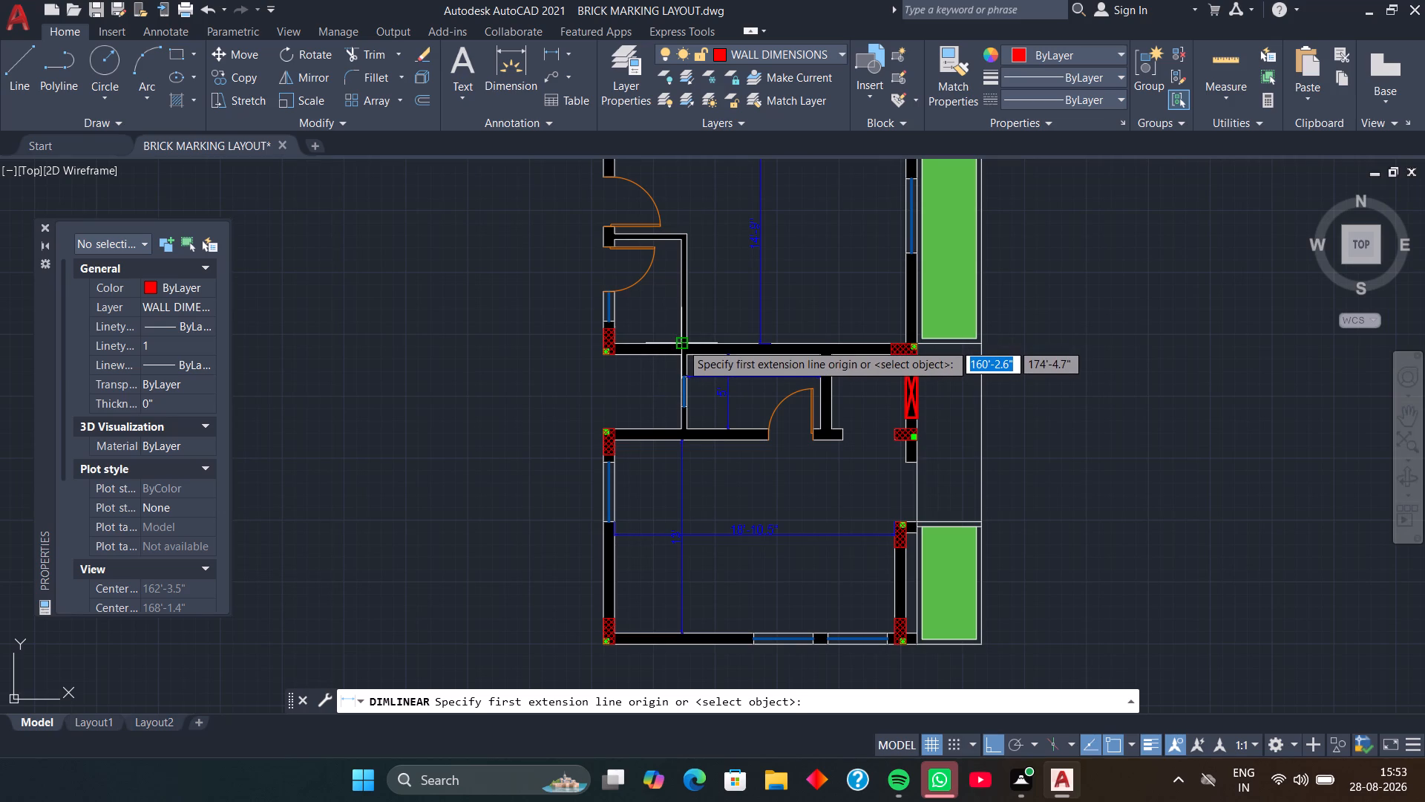
left_click(680, 346)
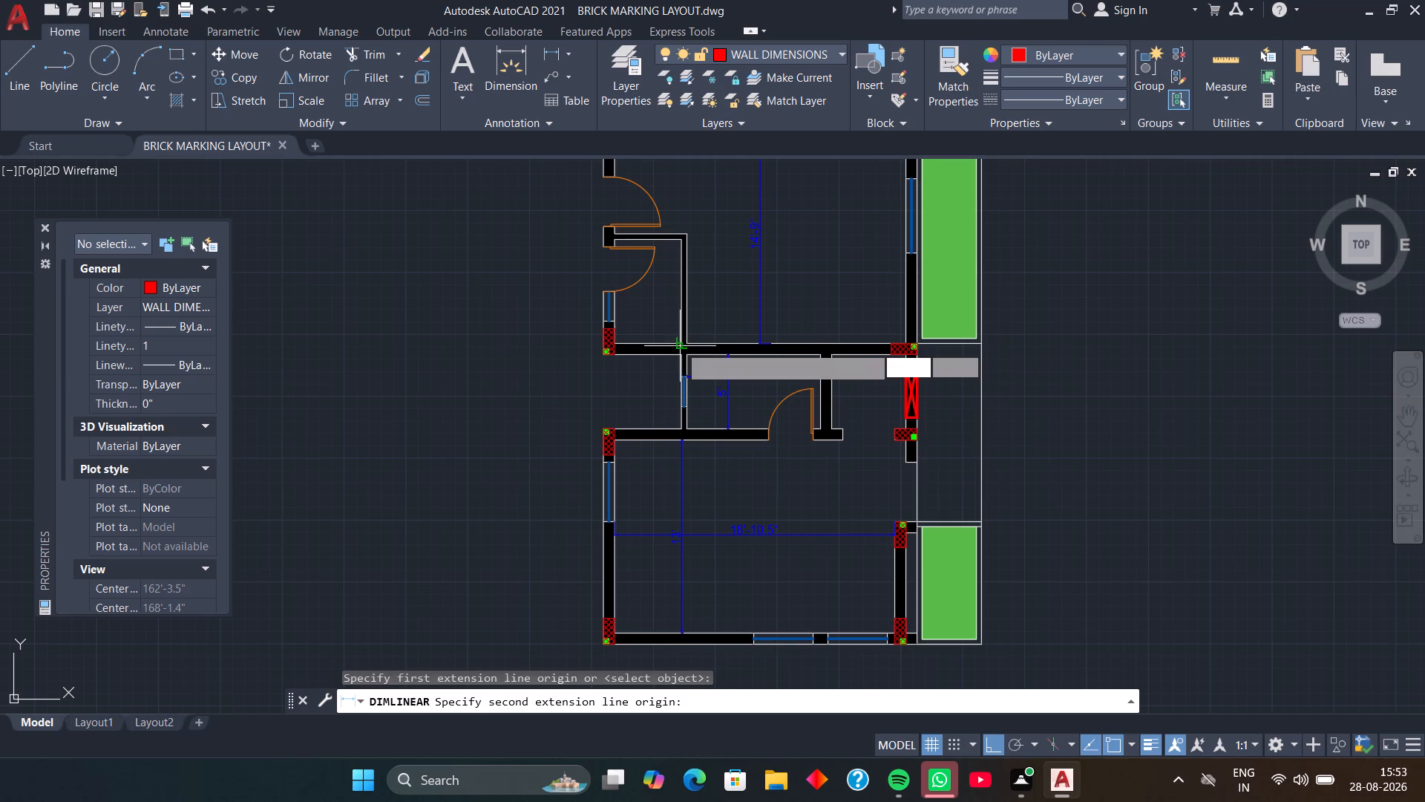
left_click(680, 240)
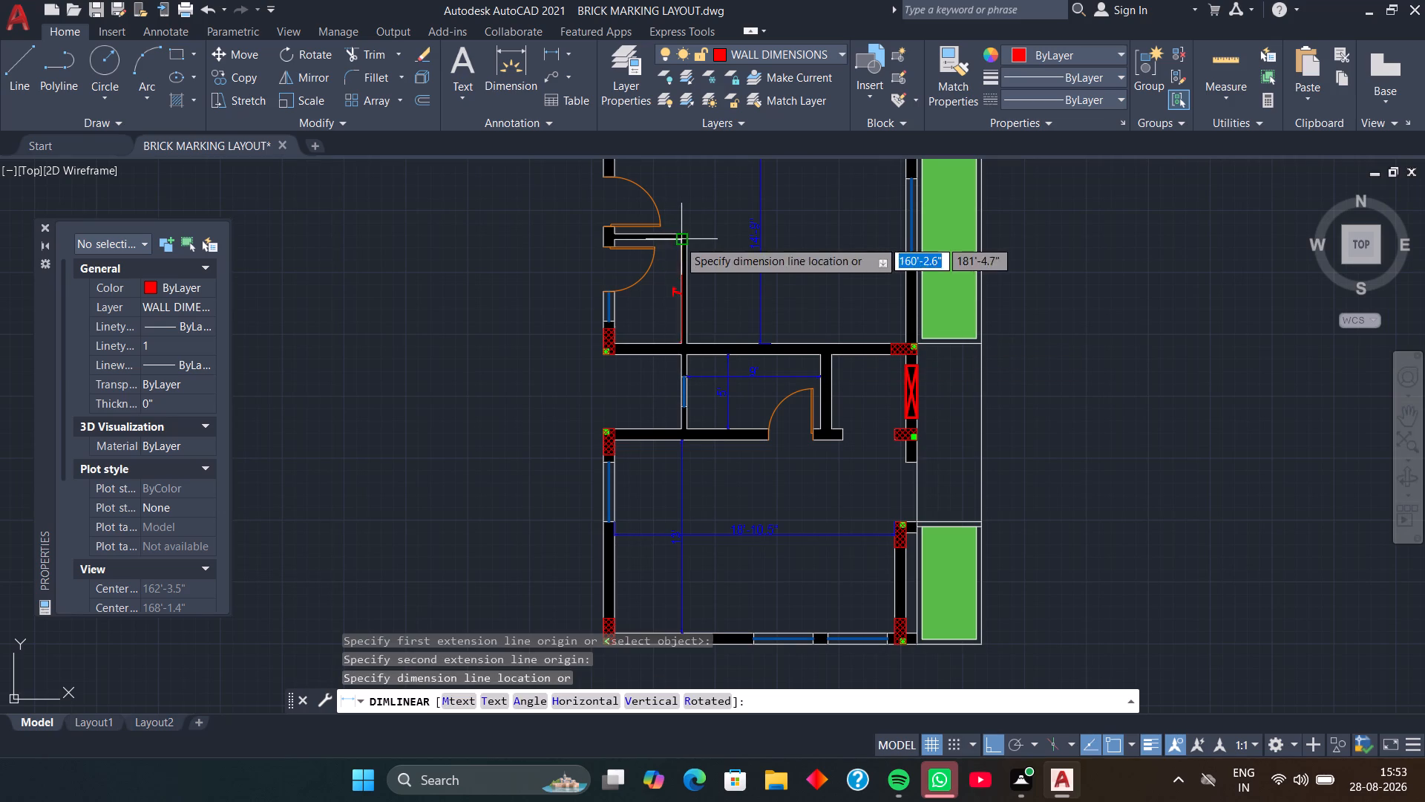
left_click(675, 241)
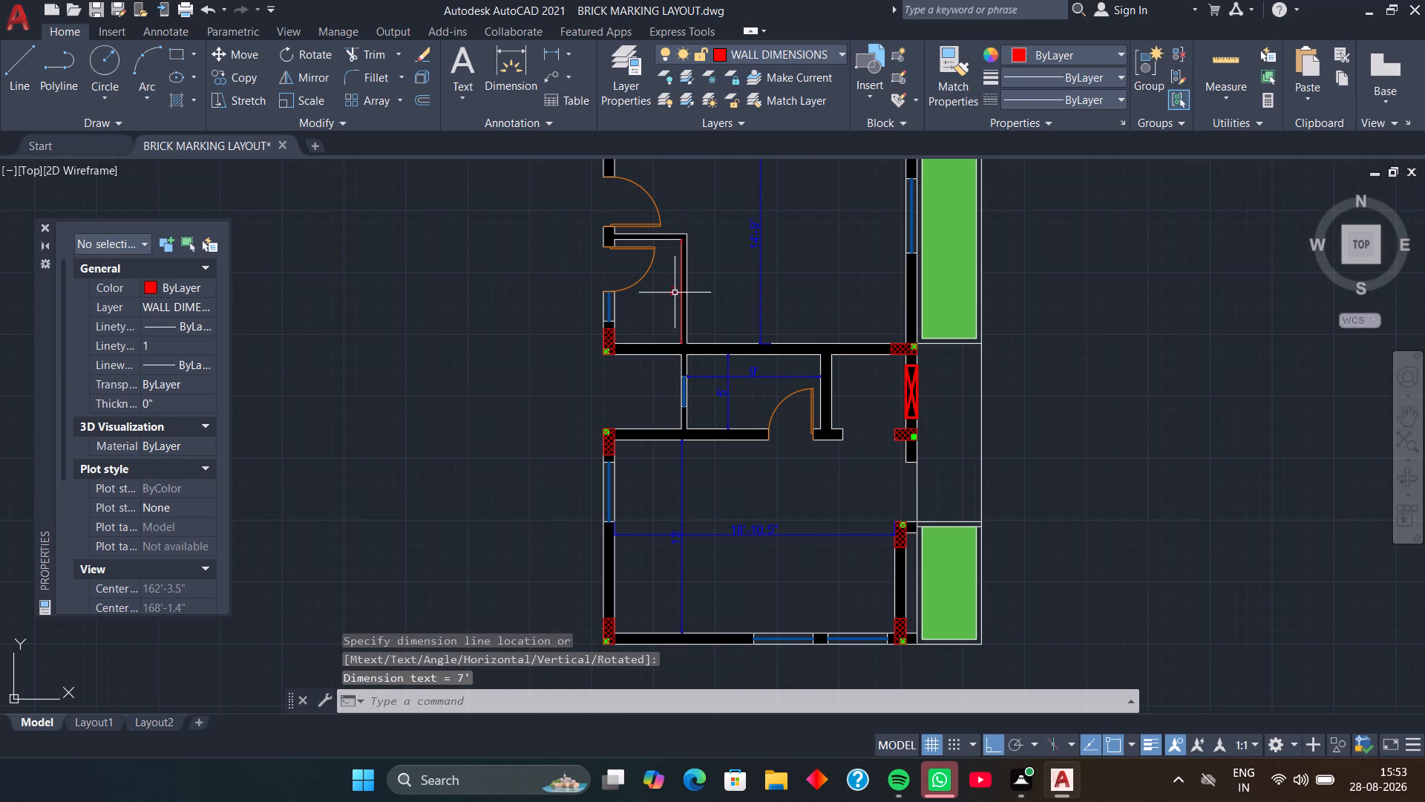
Add a horizontal linear dimension across the small room from the outer wall's inner face to the partition, level with the window's lower end.
key("space")
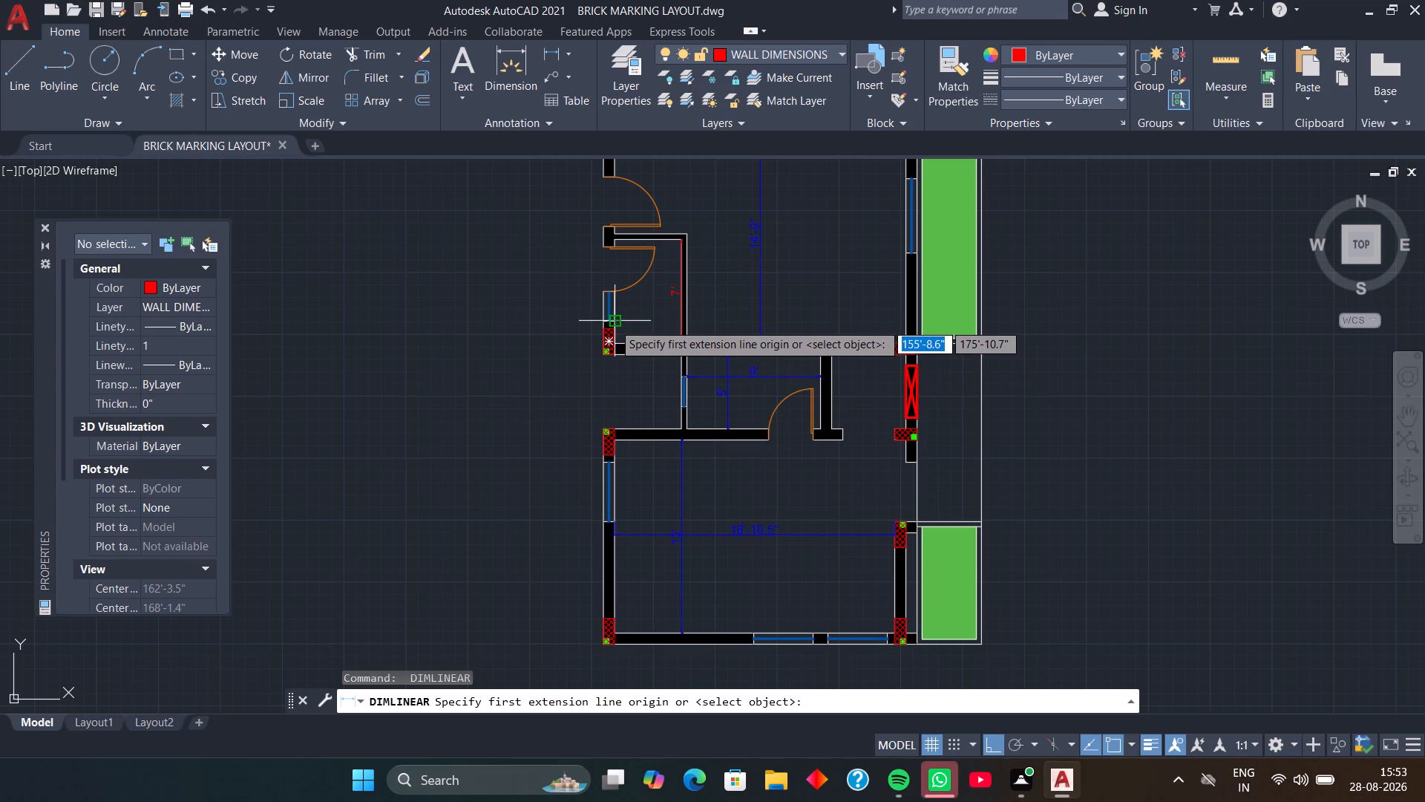
left_click(613, 323)
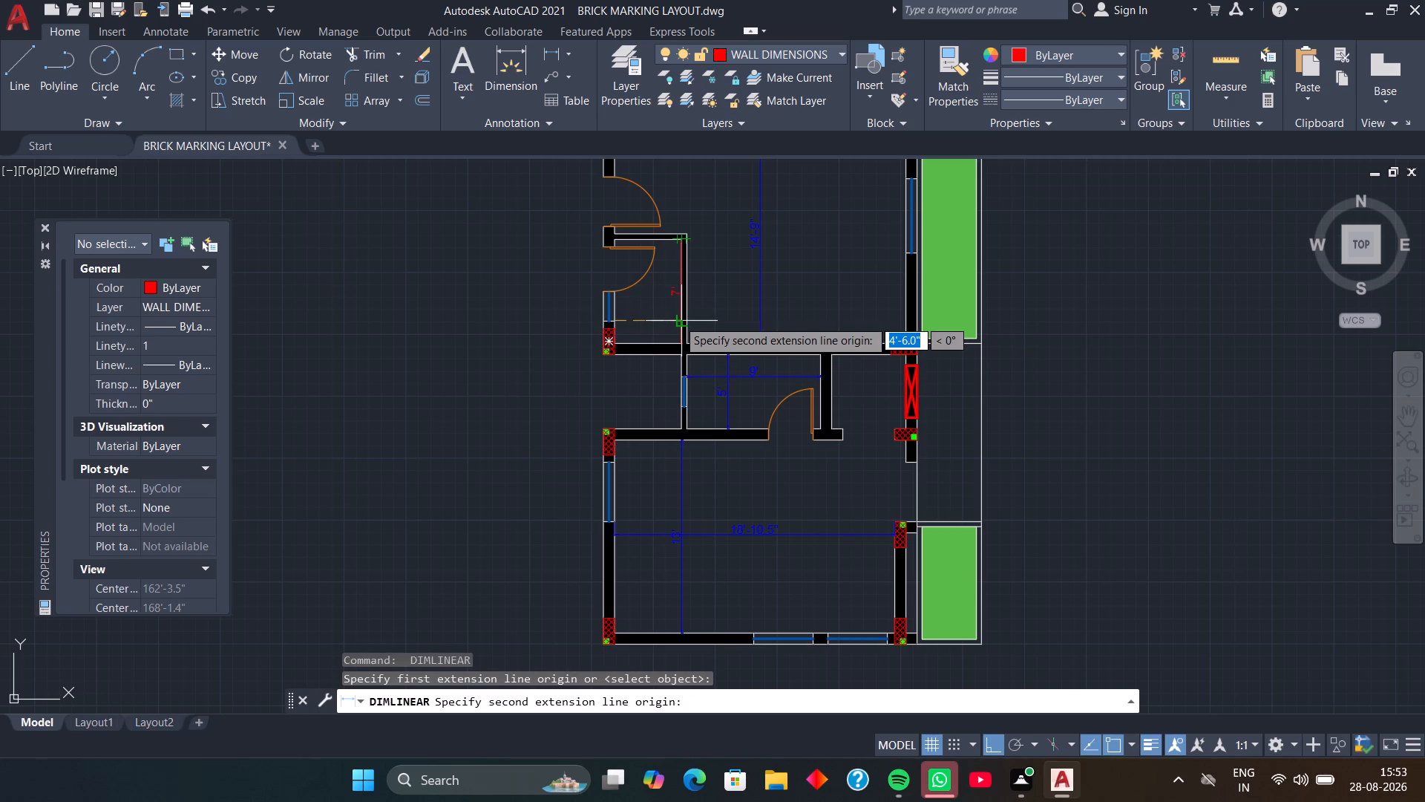
left_click(678, 319)
left_click(678, 324)
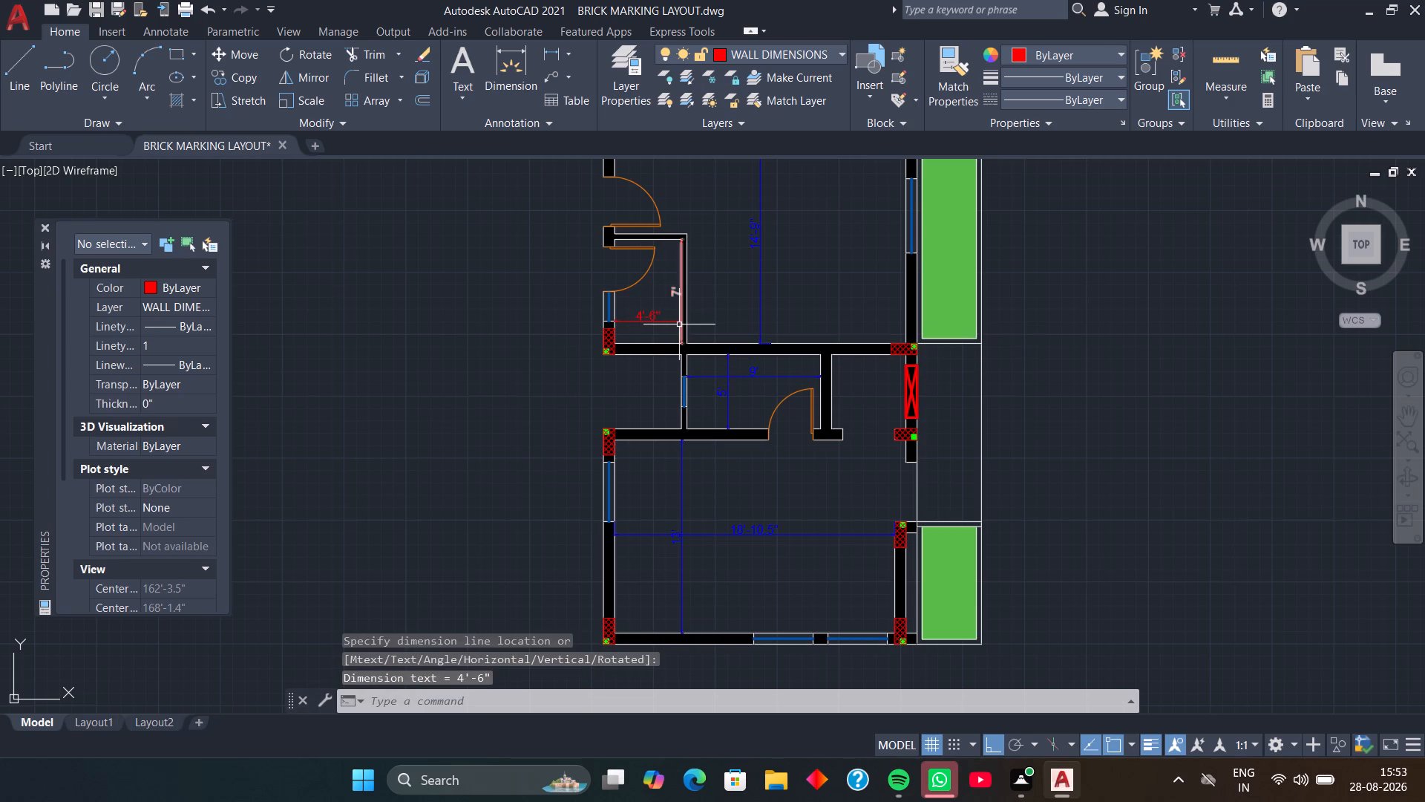
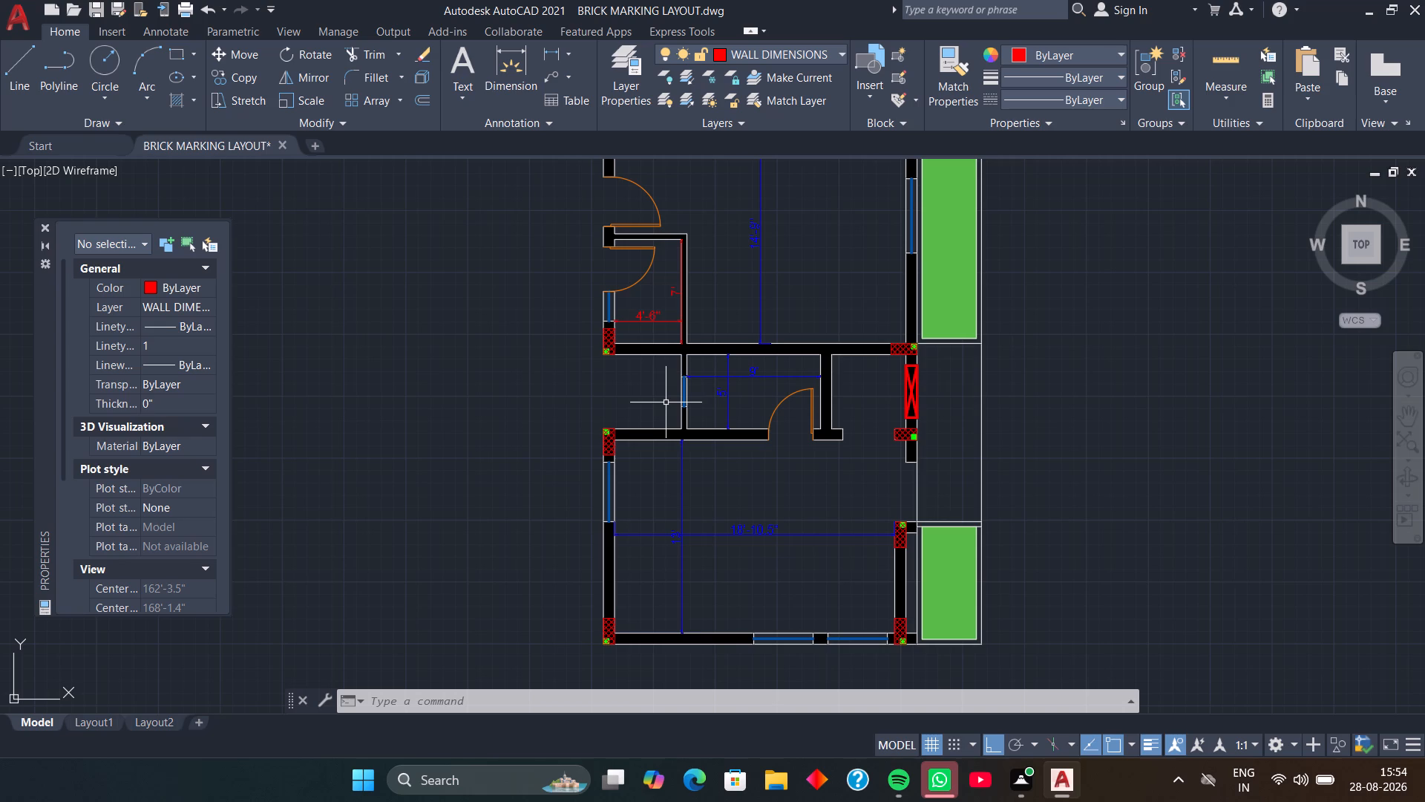
Set the linetype for new objects to the dashed ACAD linetype.
middle_click_drag(646, 405, 641, 375)
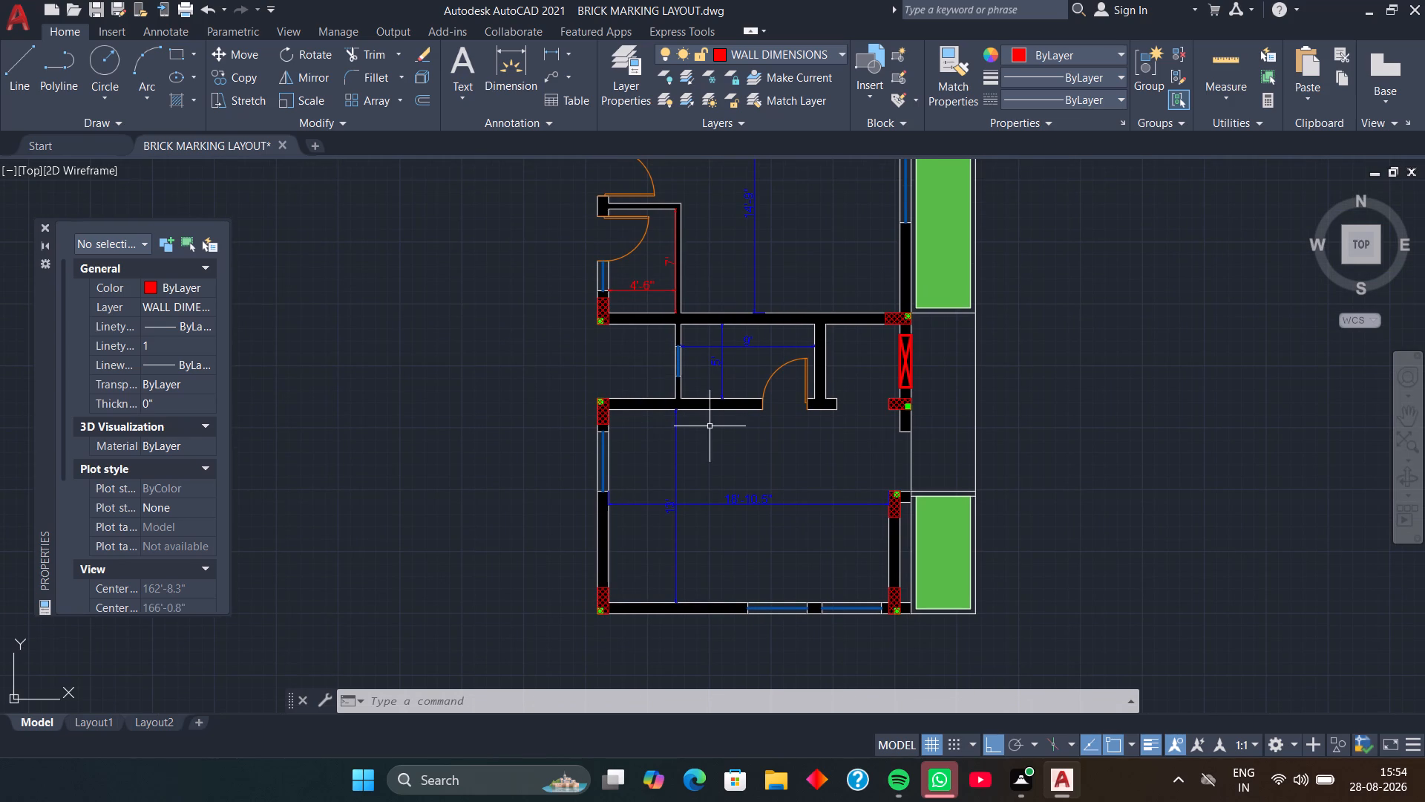
scroll(714, 430, "down", 1)
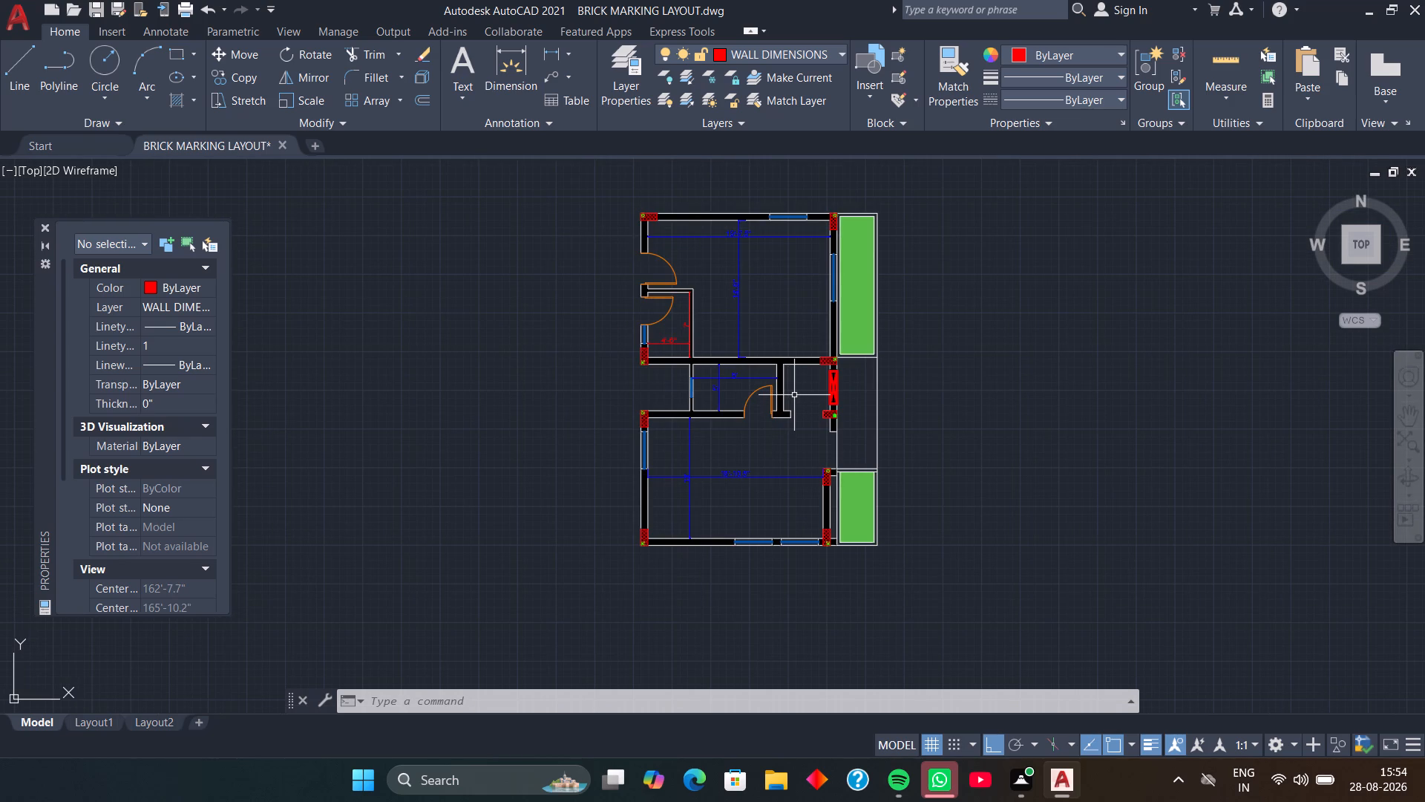
middle_click_drag(794, 395, 753, 399)
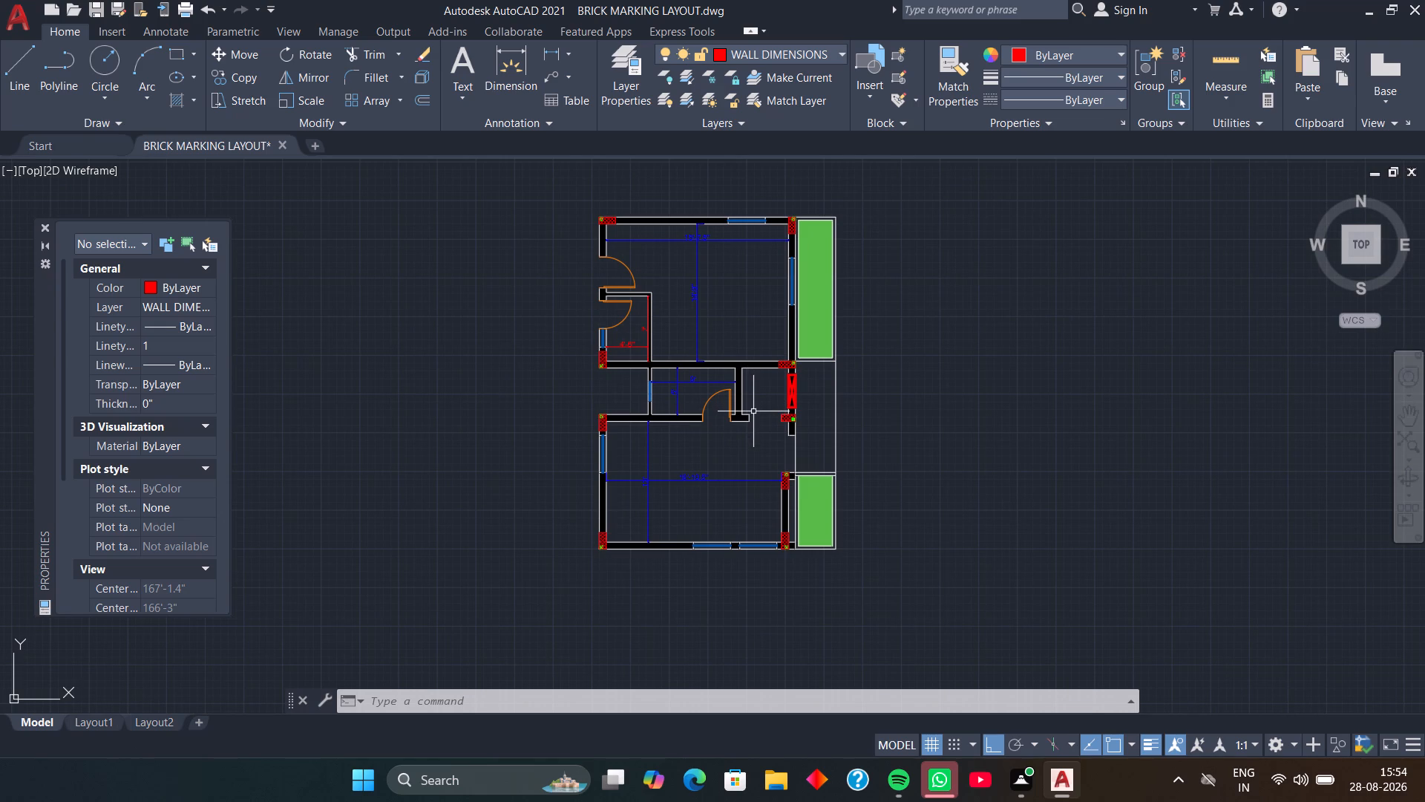
scroll(756, 415, "up", 1)
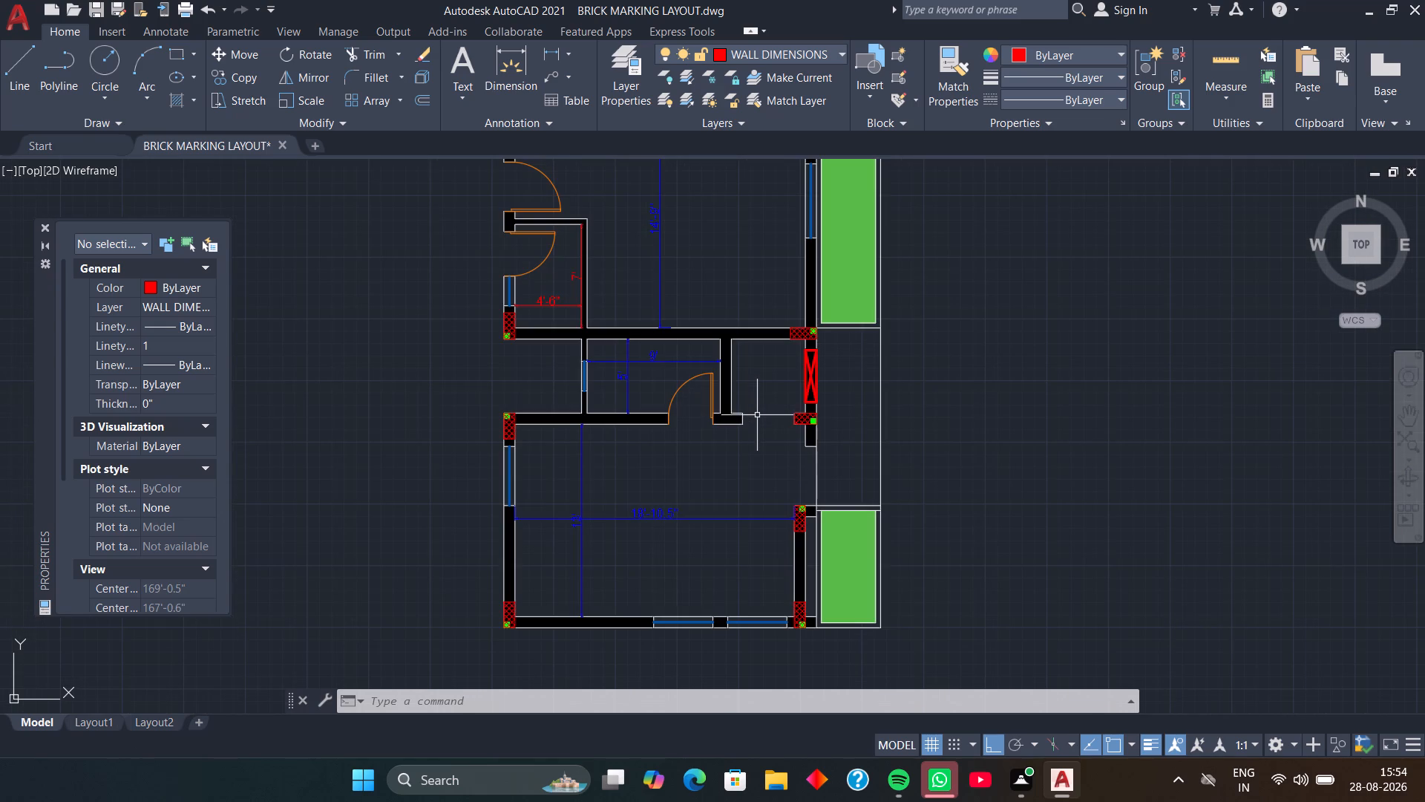
left_click(1116, 100)
left_click(1119, 165)
Create a layer named dotted line, give it colour 8, and make it the current layer.
left_click(843, 55)
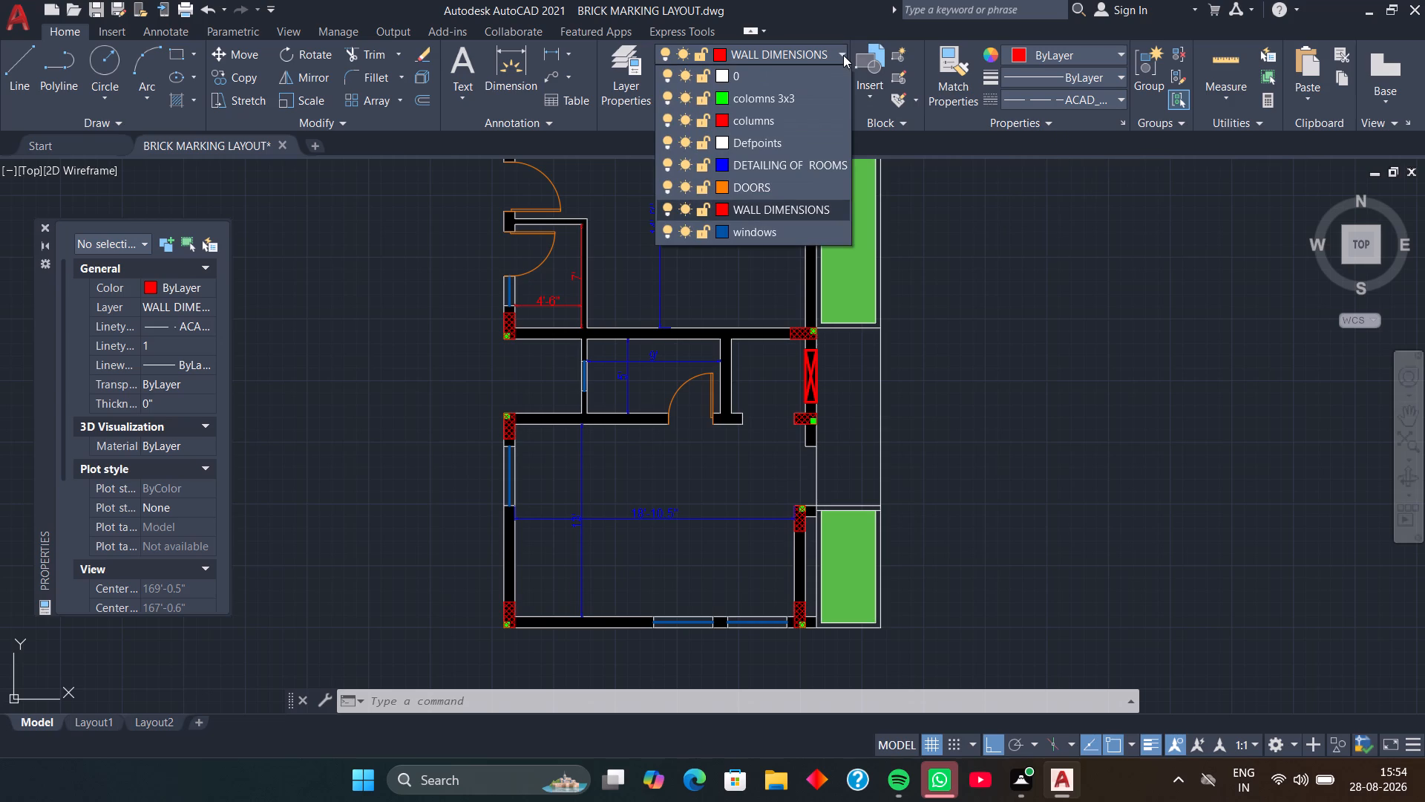
left_click(843, 55)
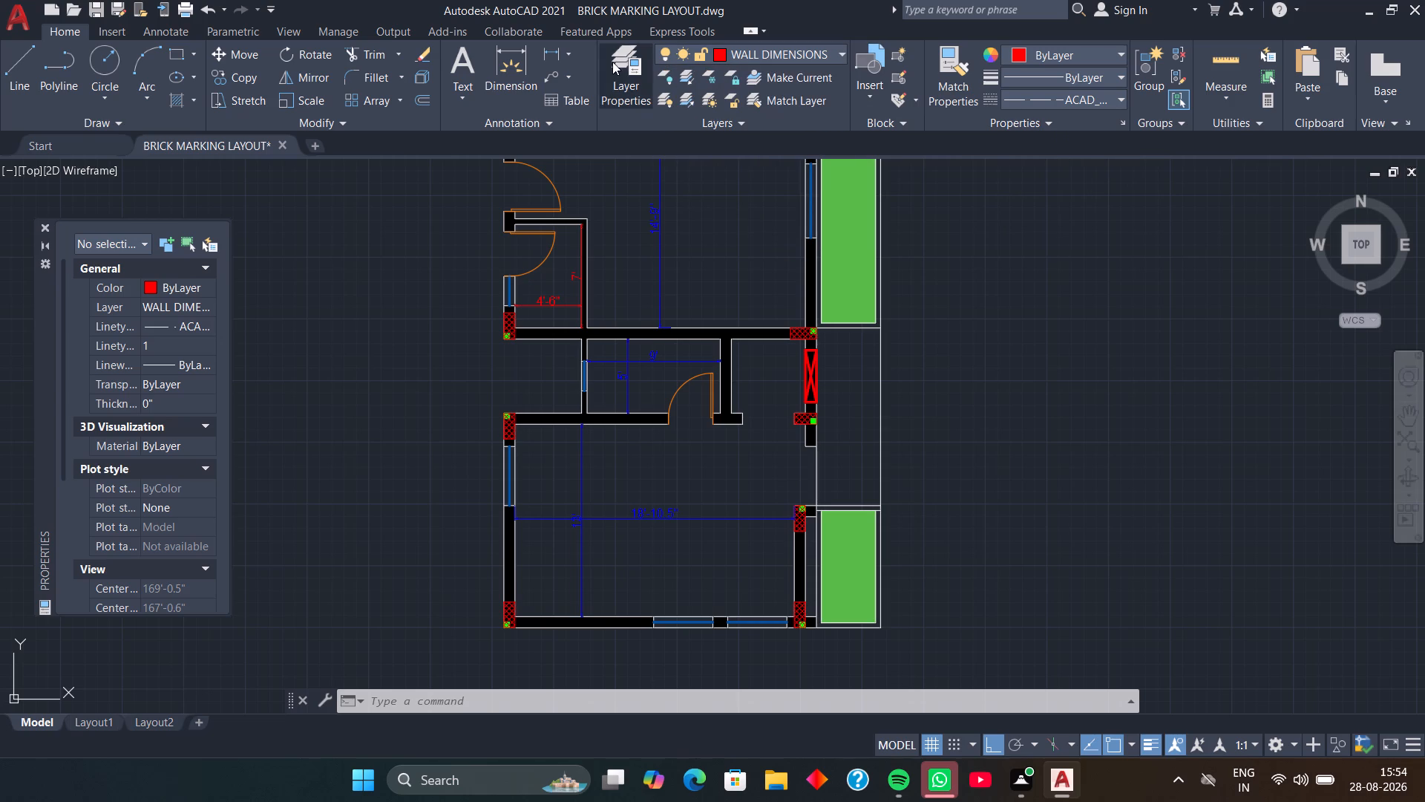
left_click(619, 61)
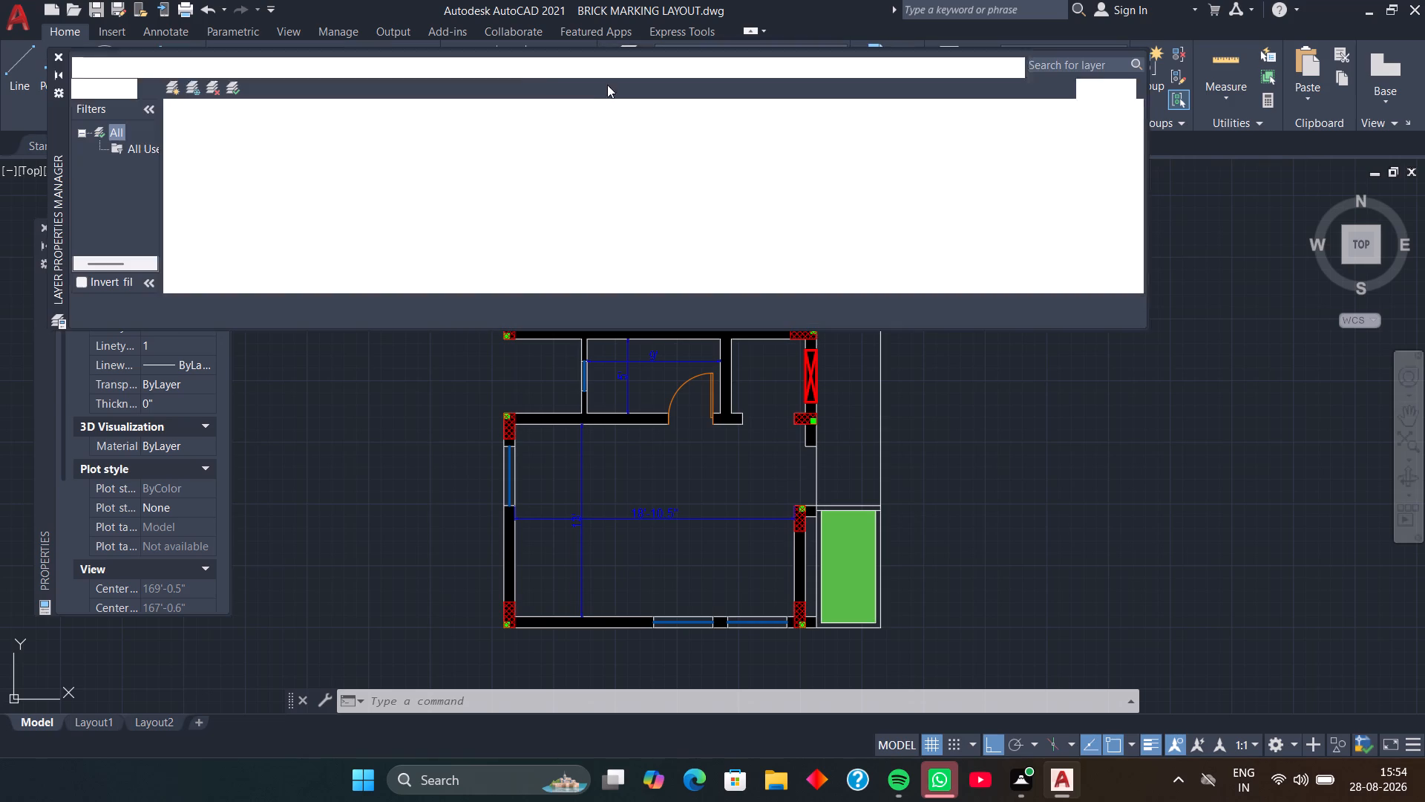
left_click(169, 86)
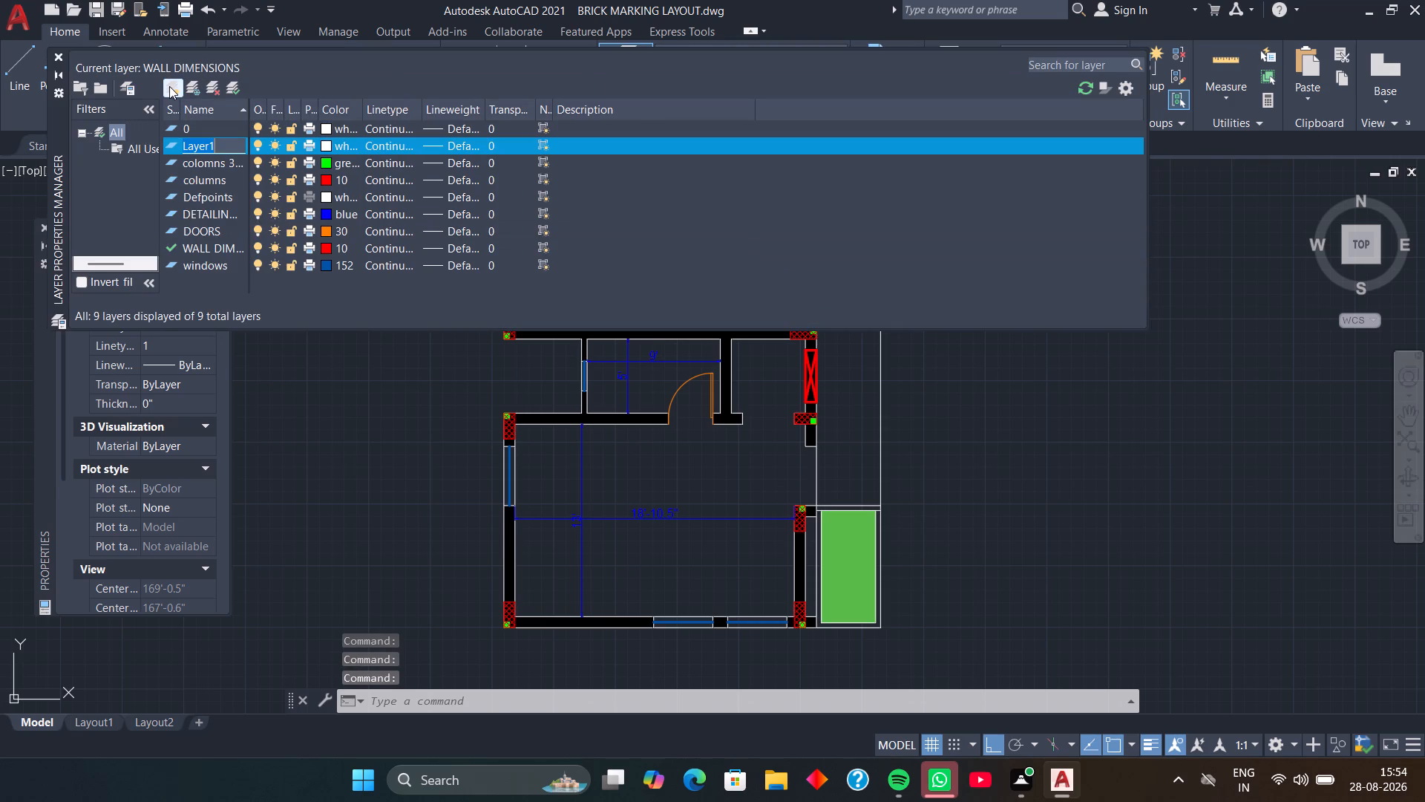
type("do")
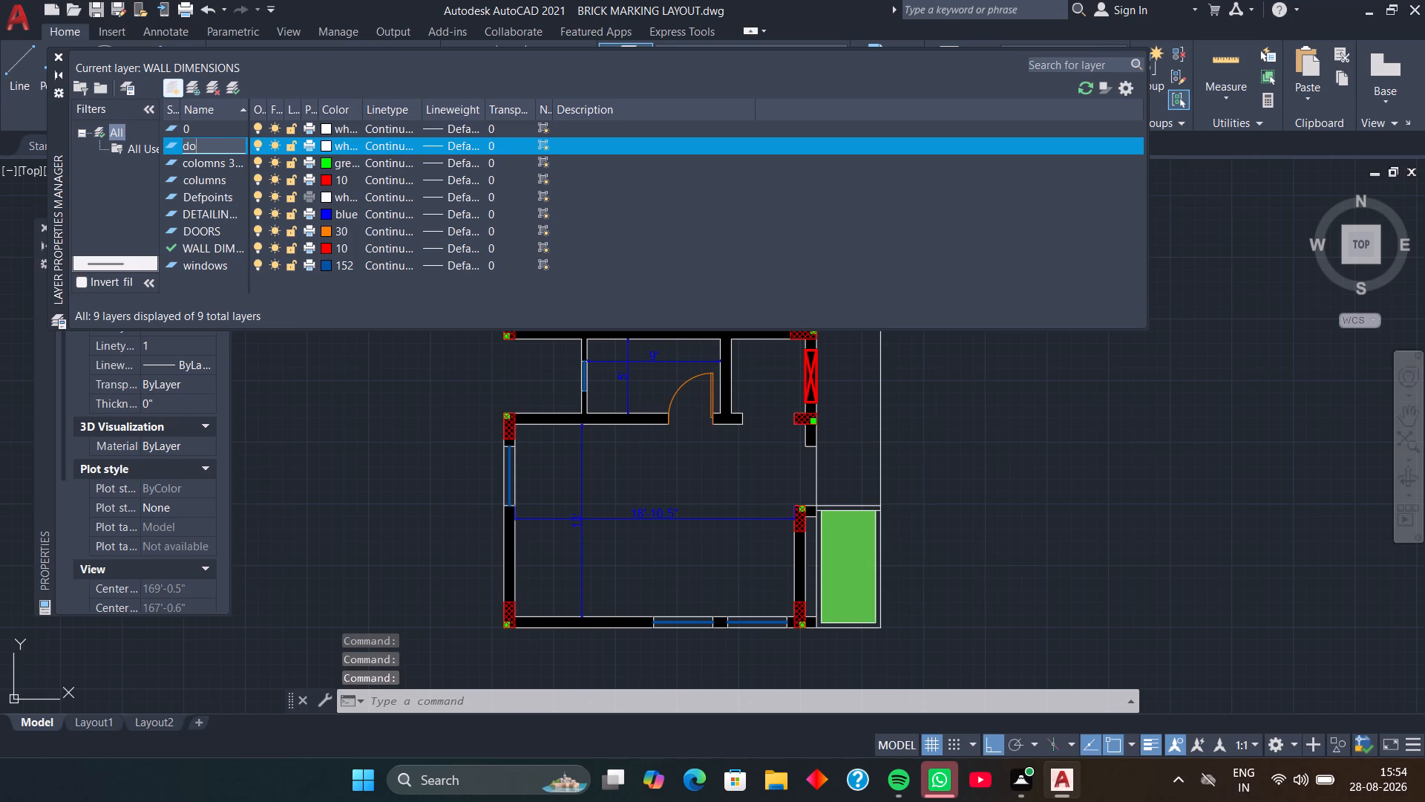
type("tted lin")
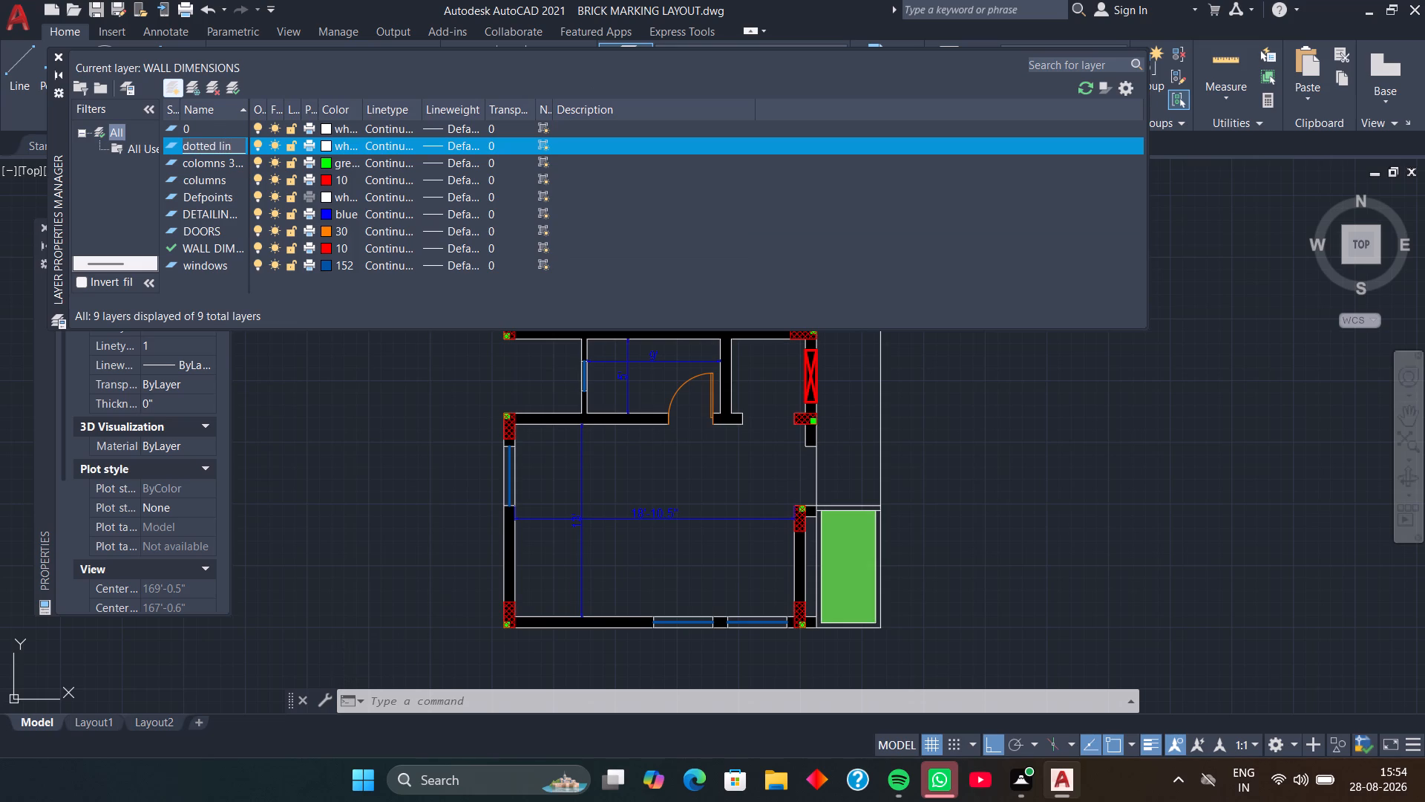
key("e")
key("Return")
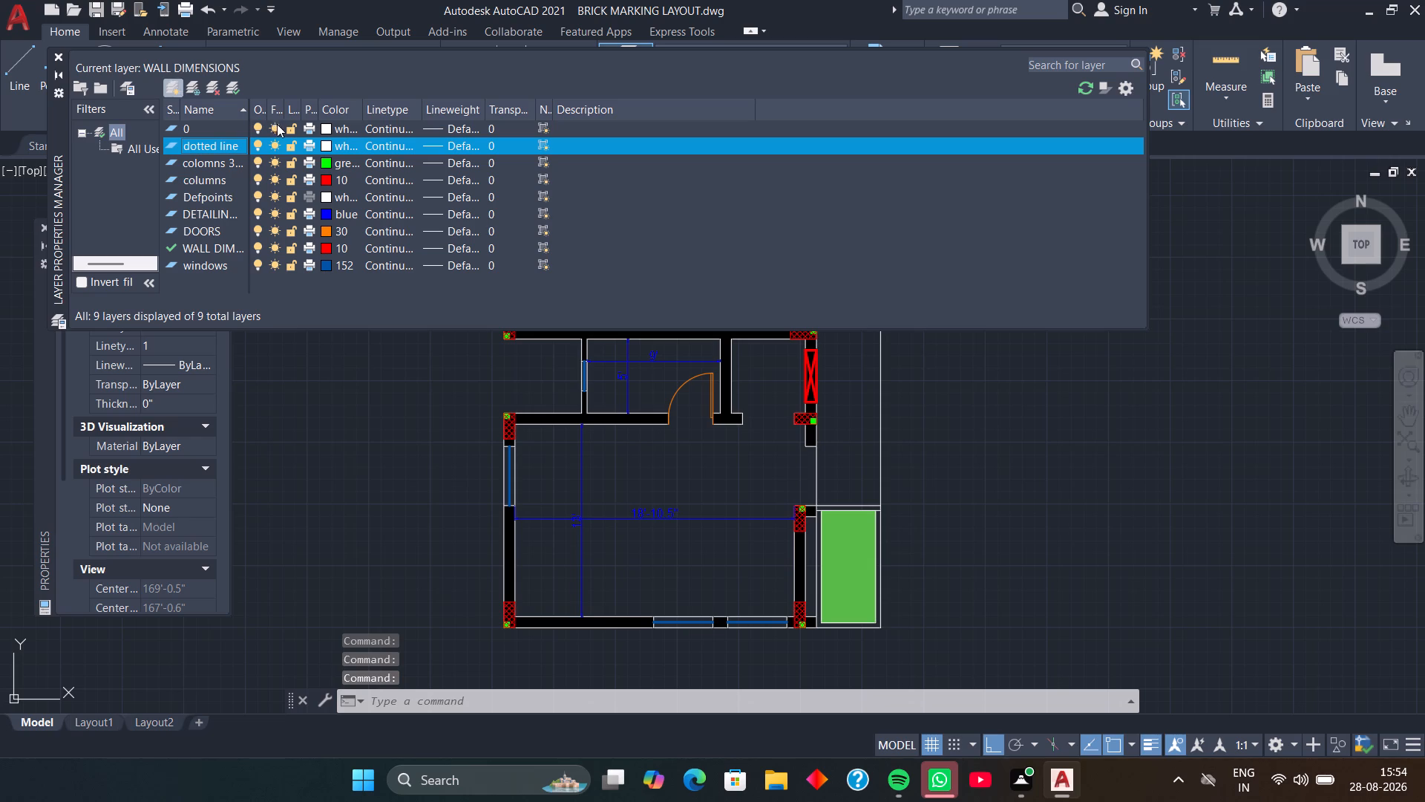
left_click(324, 149)
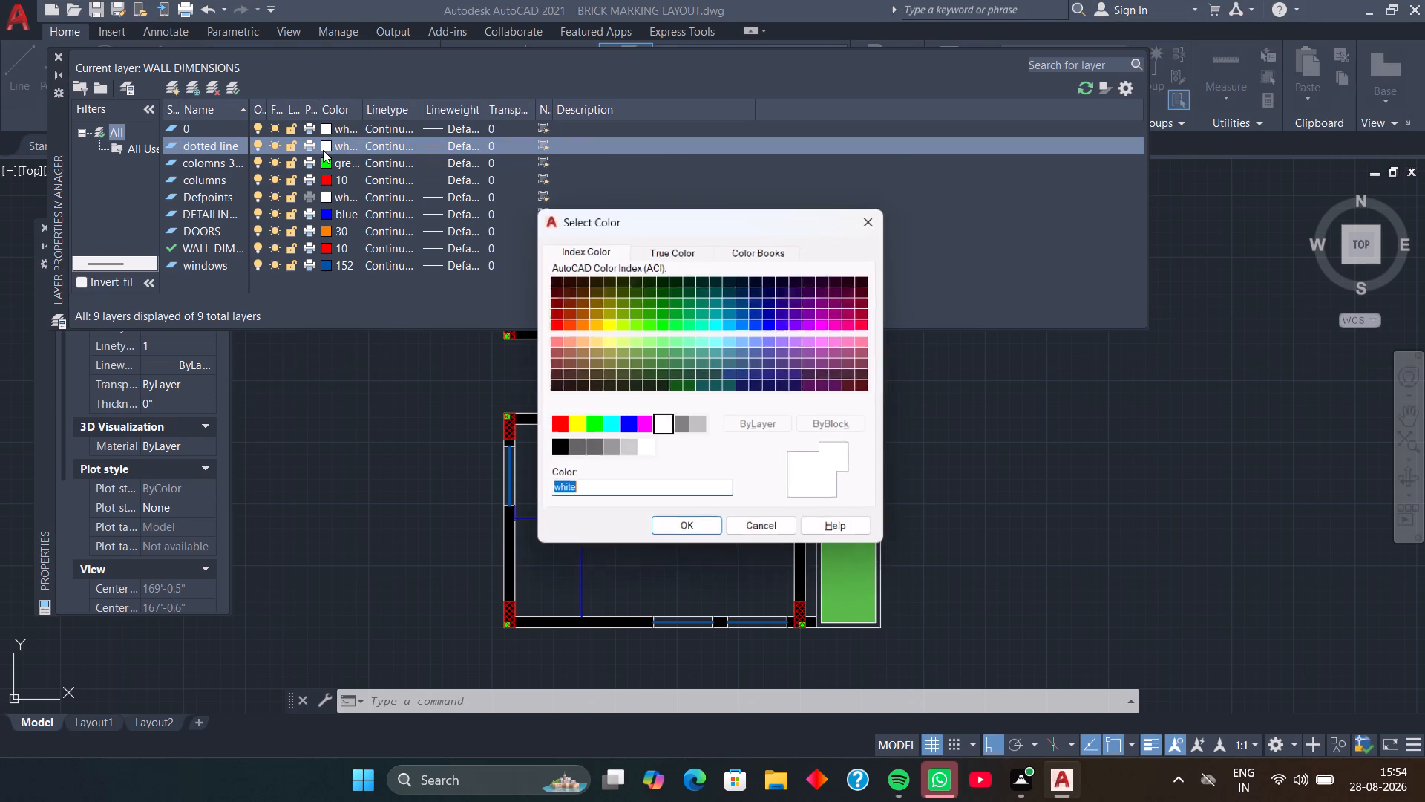
left_click(697, 426)
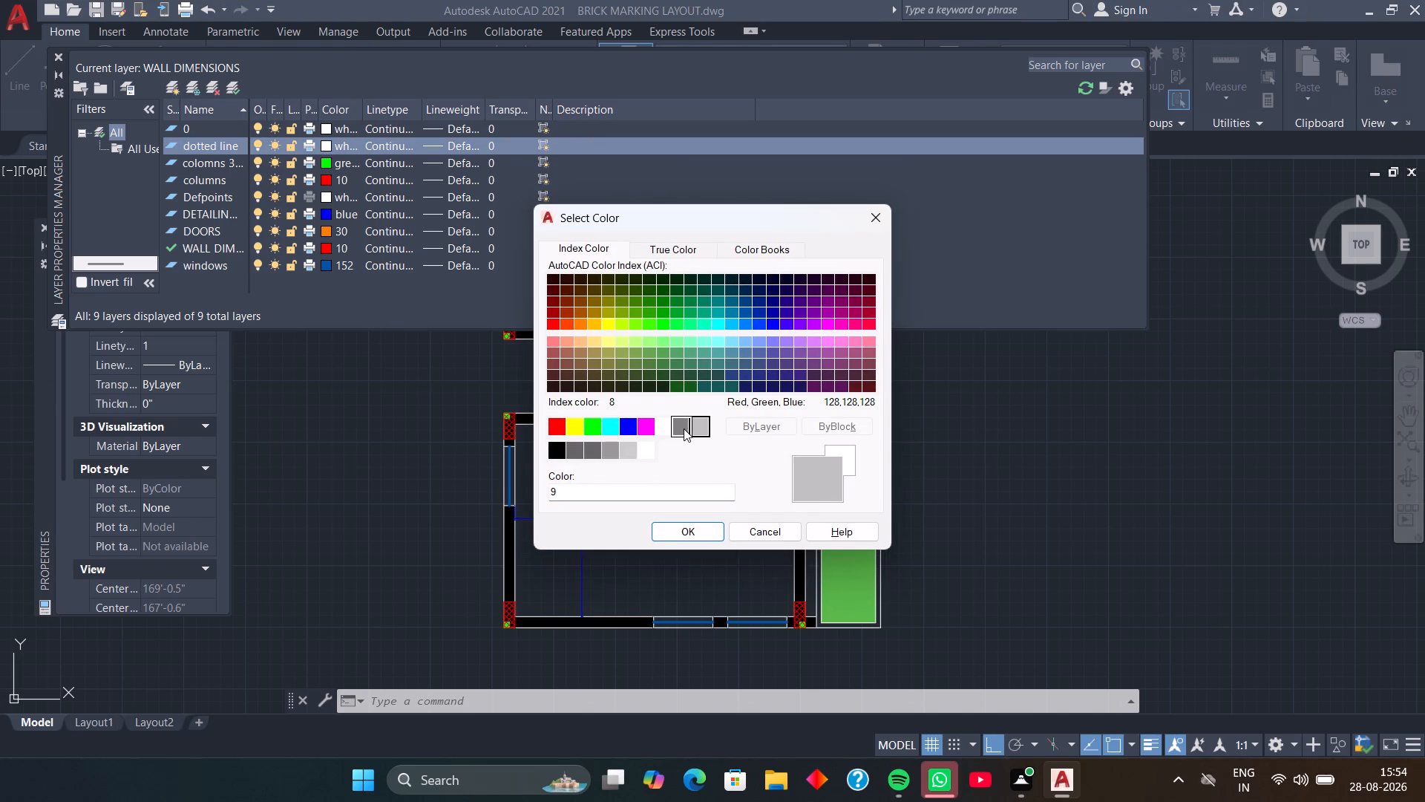
left_click(683, 428)
left_click(701, 529)
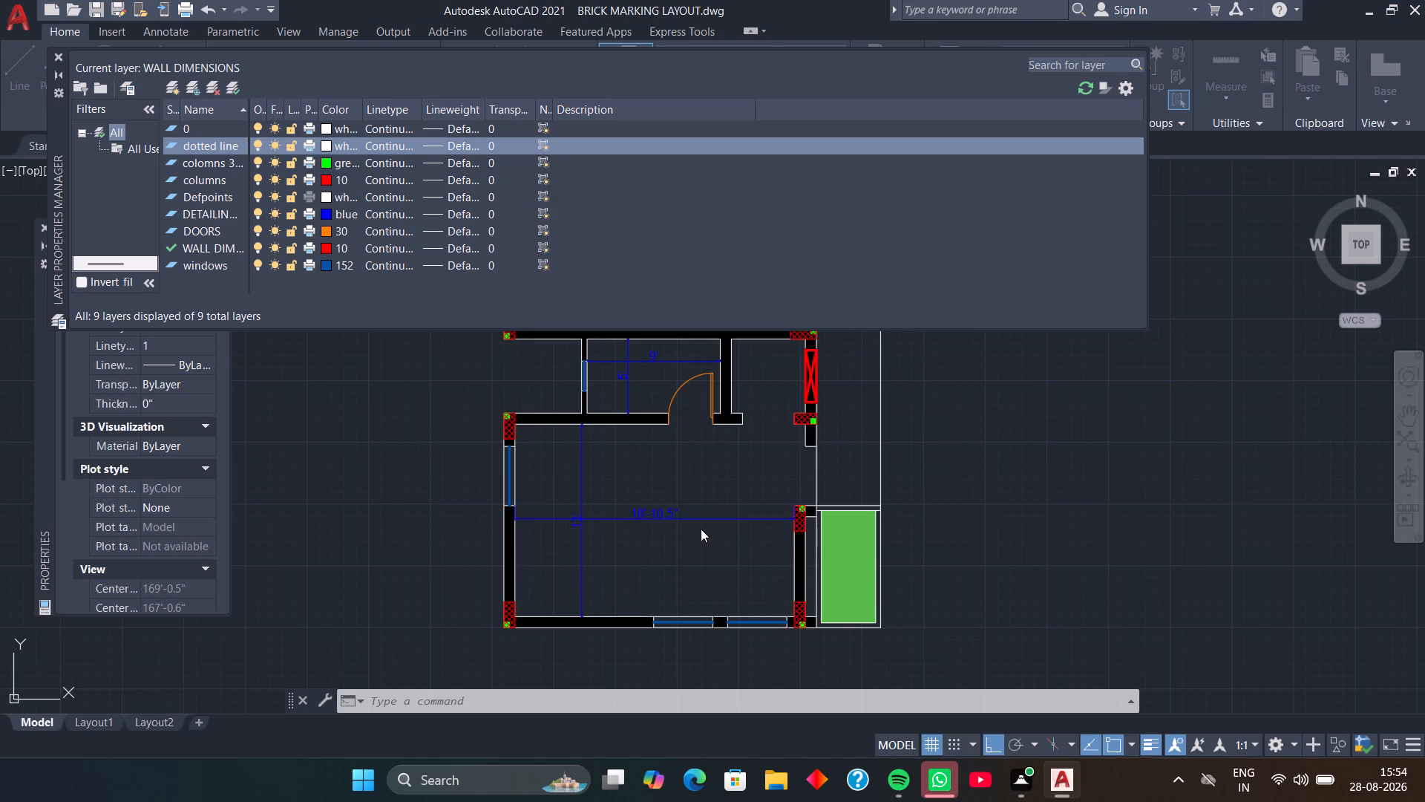
double_click(181, 146)
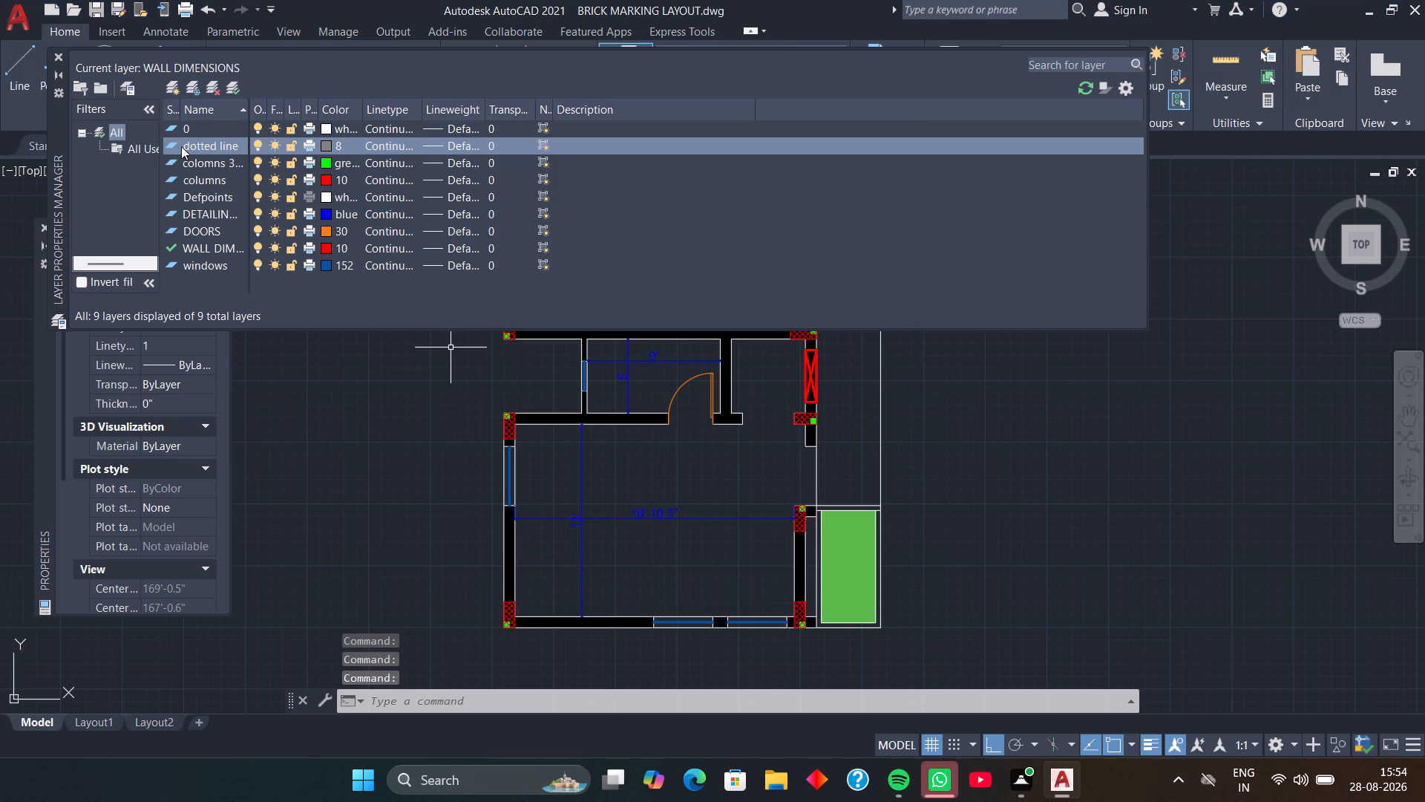
left_click(56, 57)
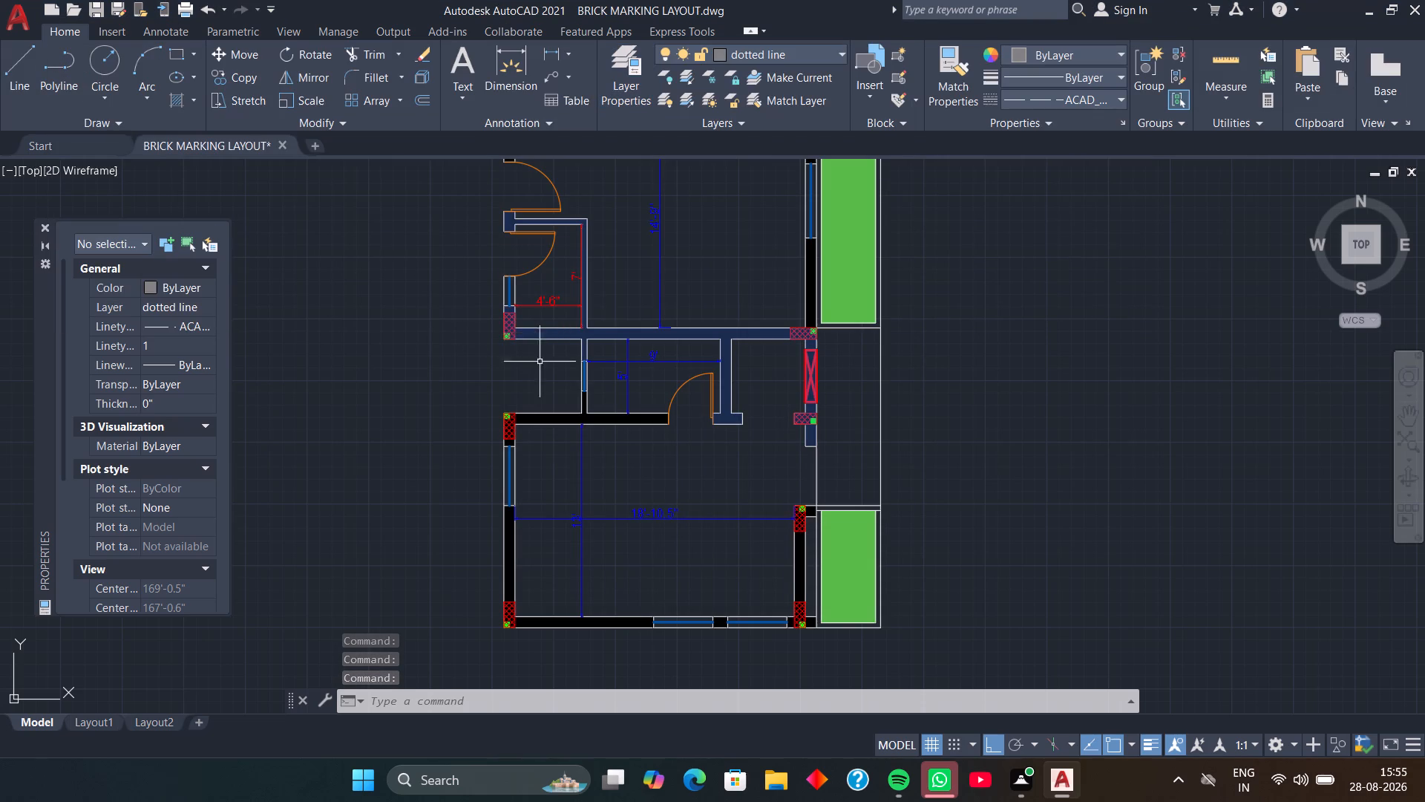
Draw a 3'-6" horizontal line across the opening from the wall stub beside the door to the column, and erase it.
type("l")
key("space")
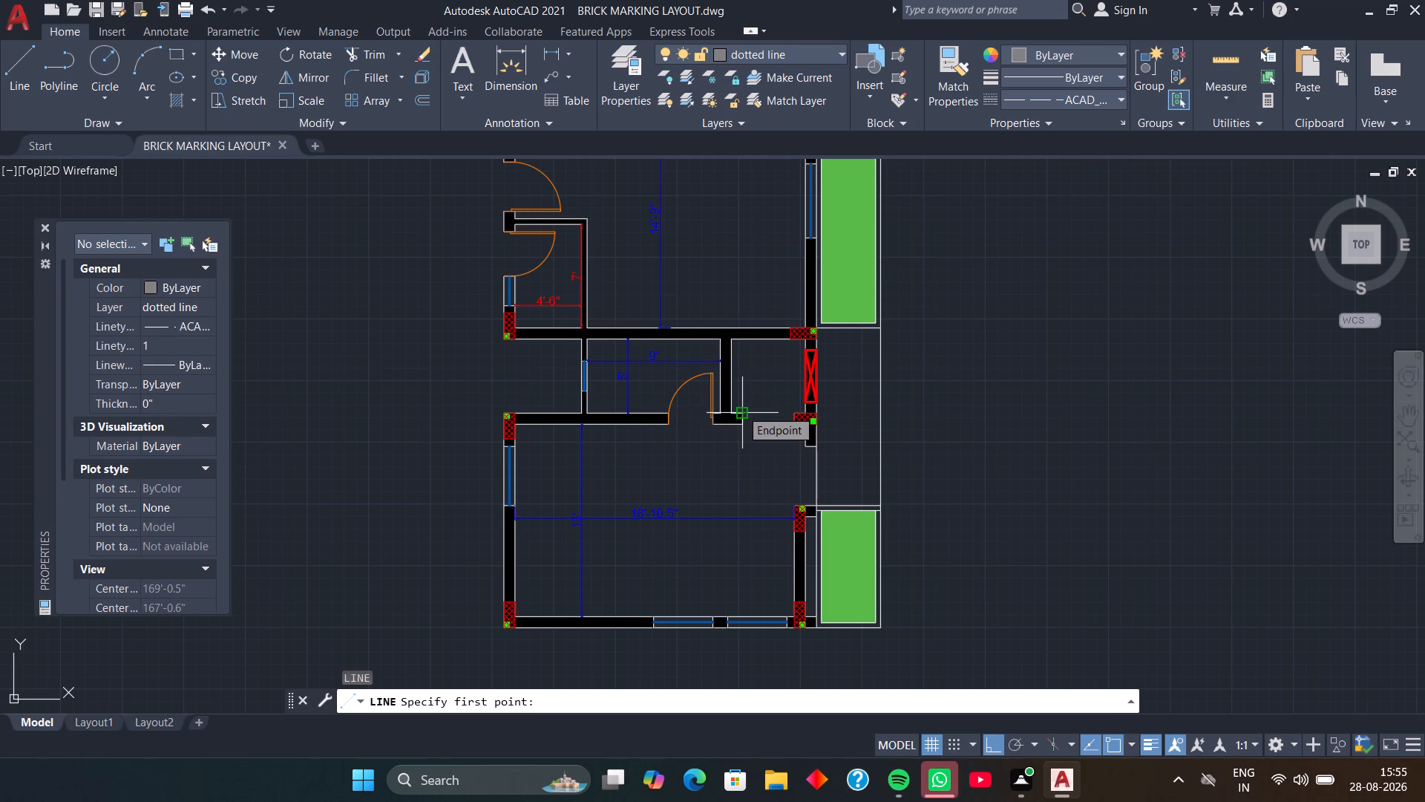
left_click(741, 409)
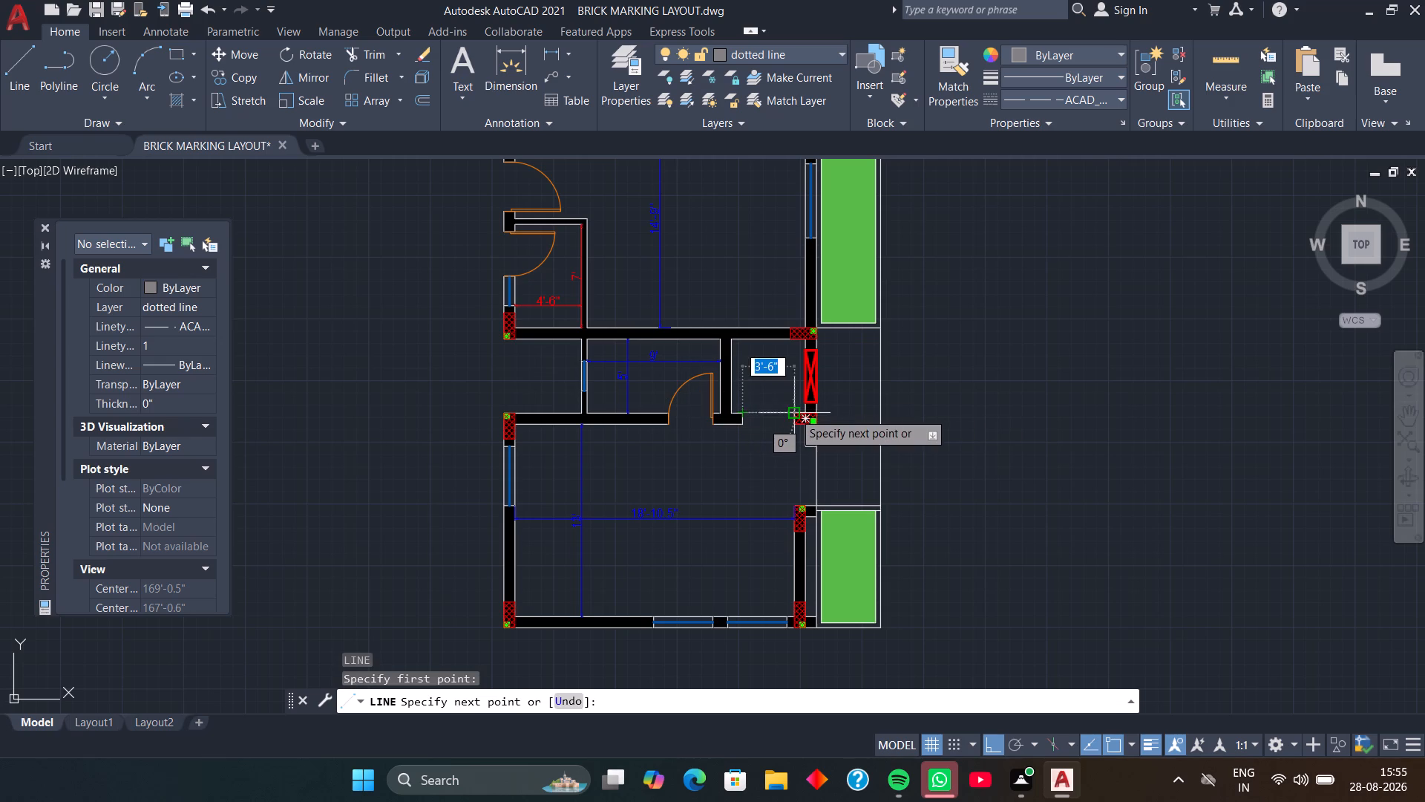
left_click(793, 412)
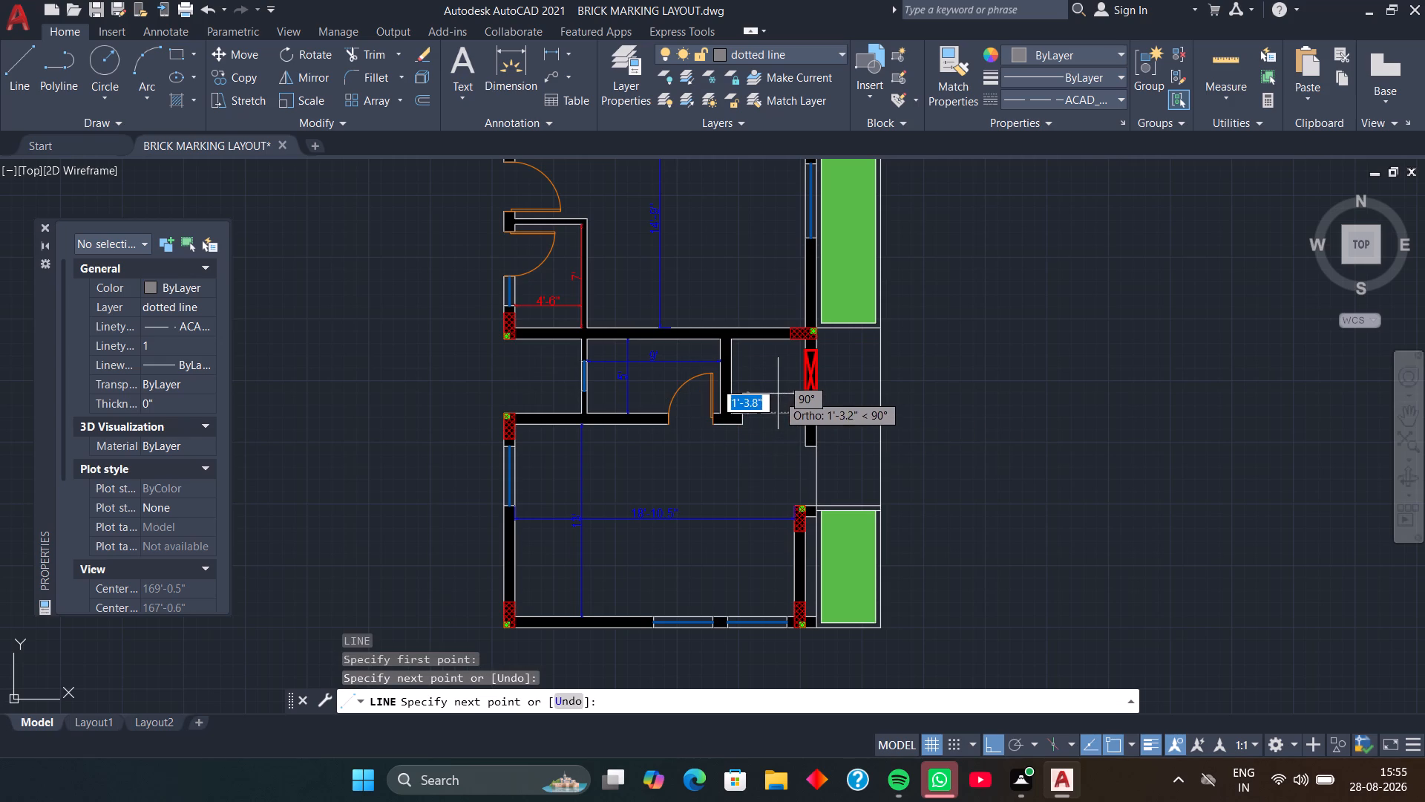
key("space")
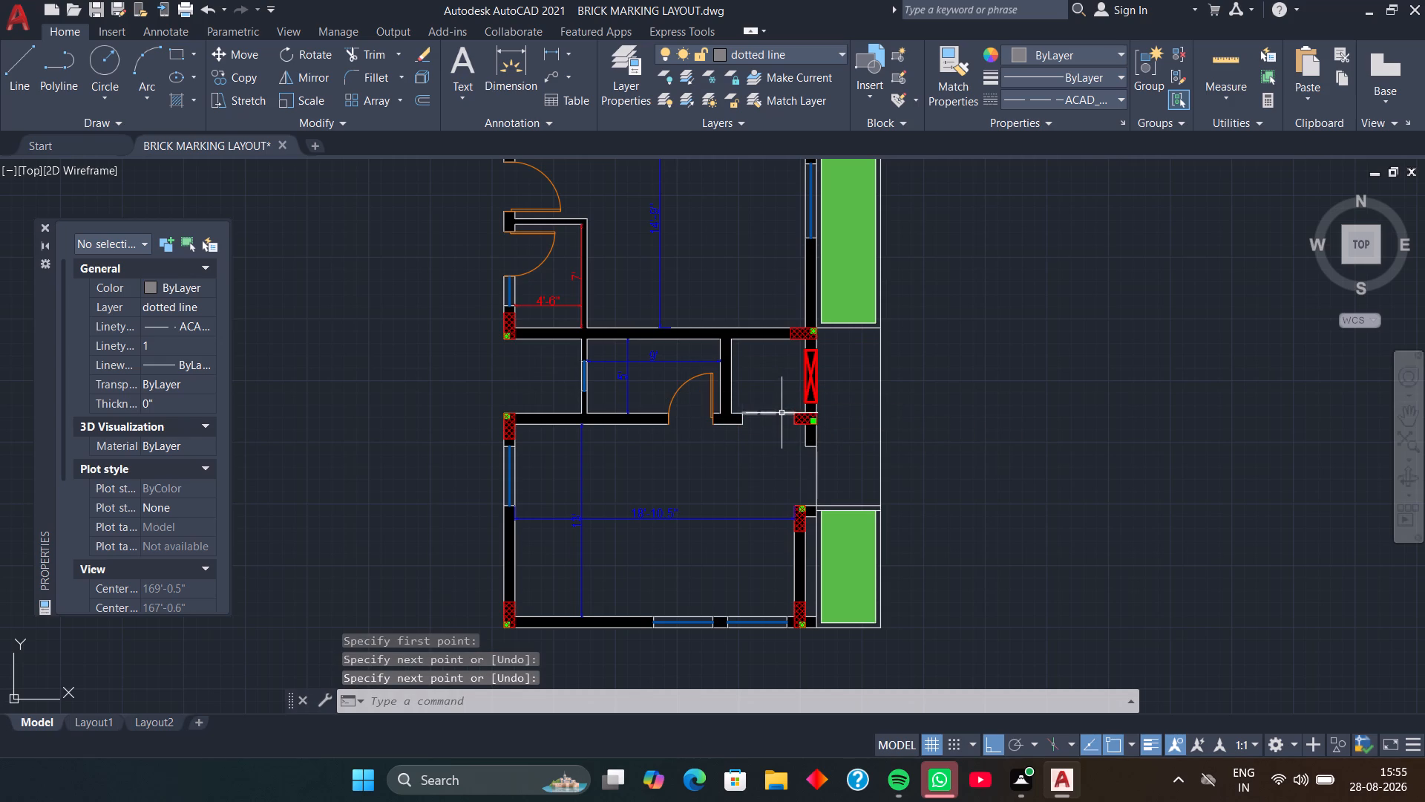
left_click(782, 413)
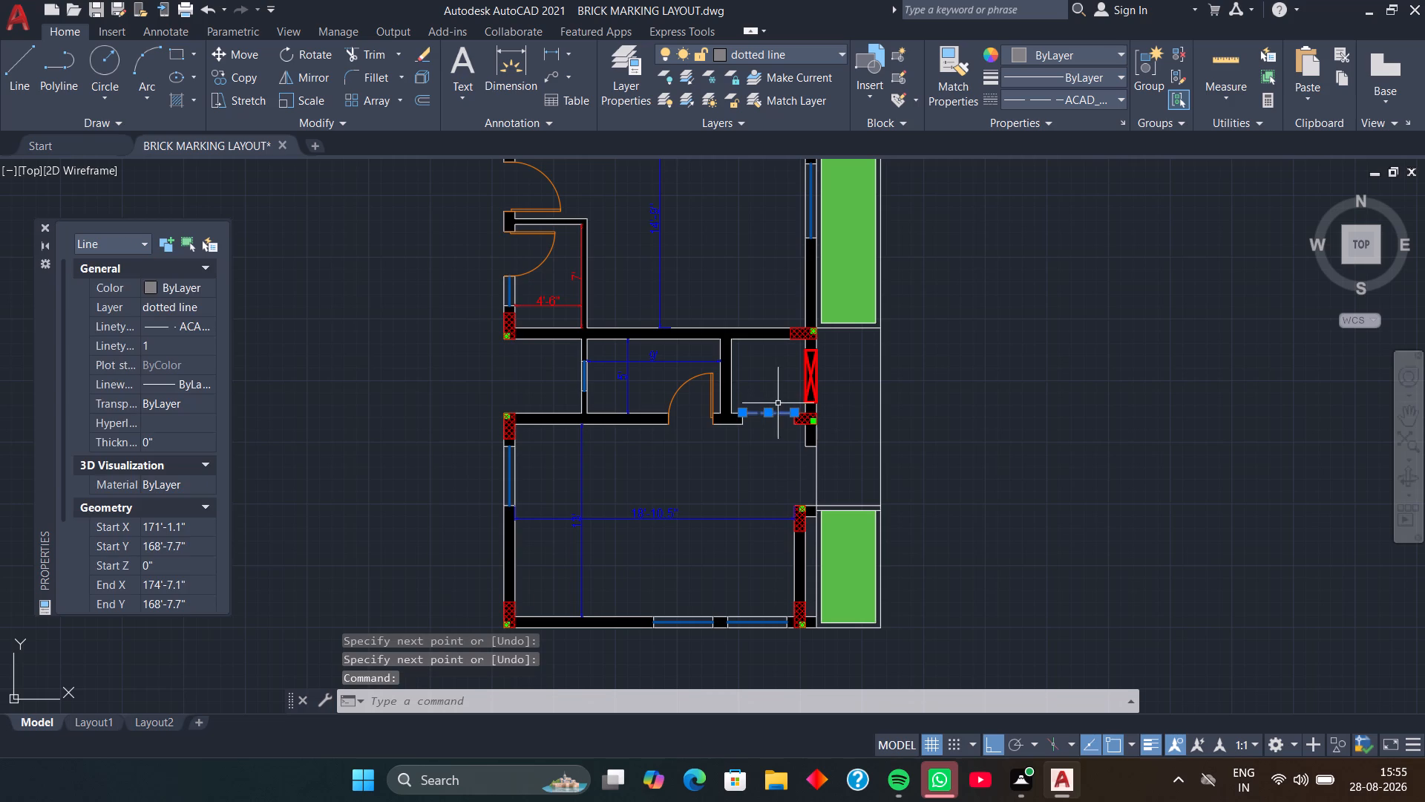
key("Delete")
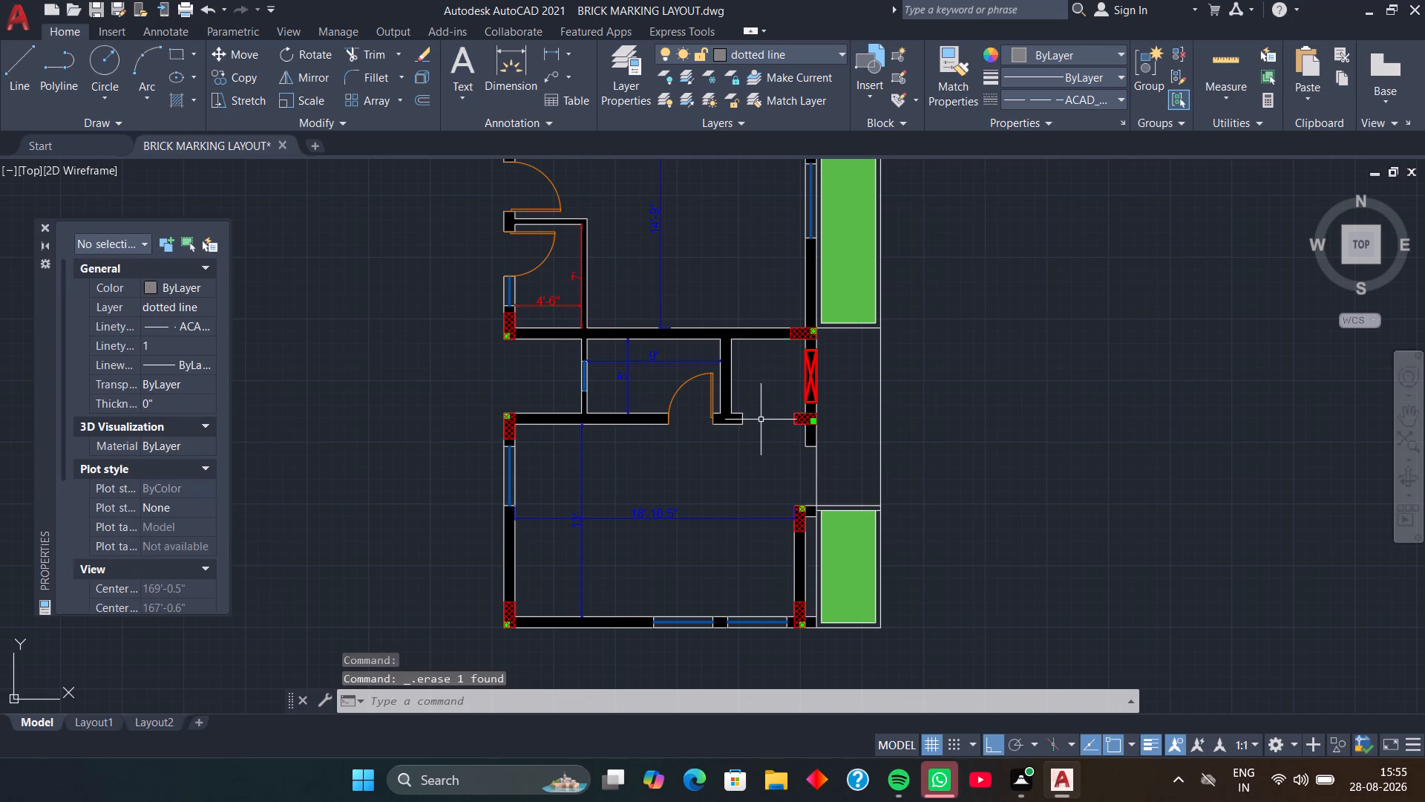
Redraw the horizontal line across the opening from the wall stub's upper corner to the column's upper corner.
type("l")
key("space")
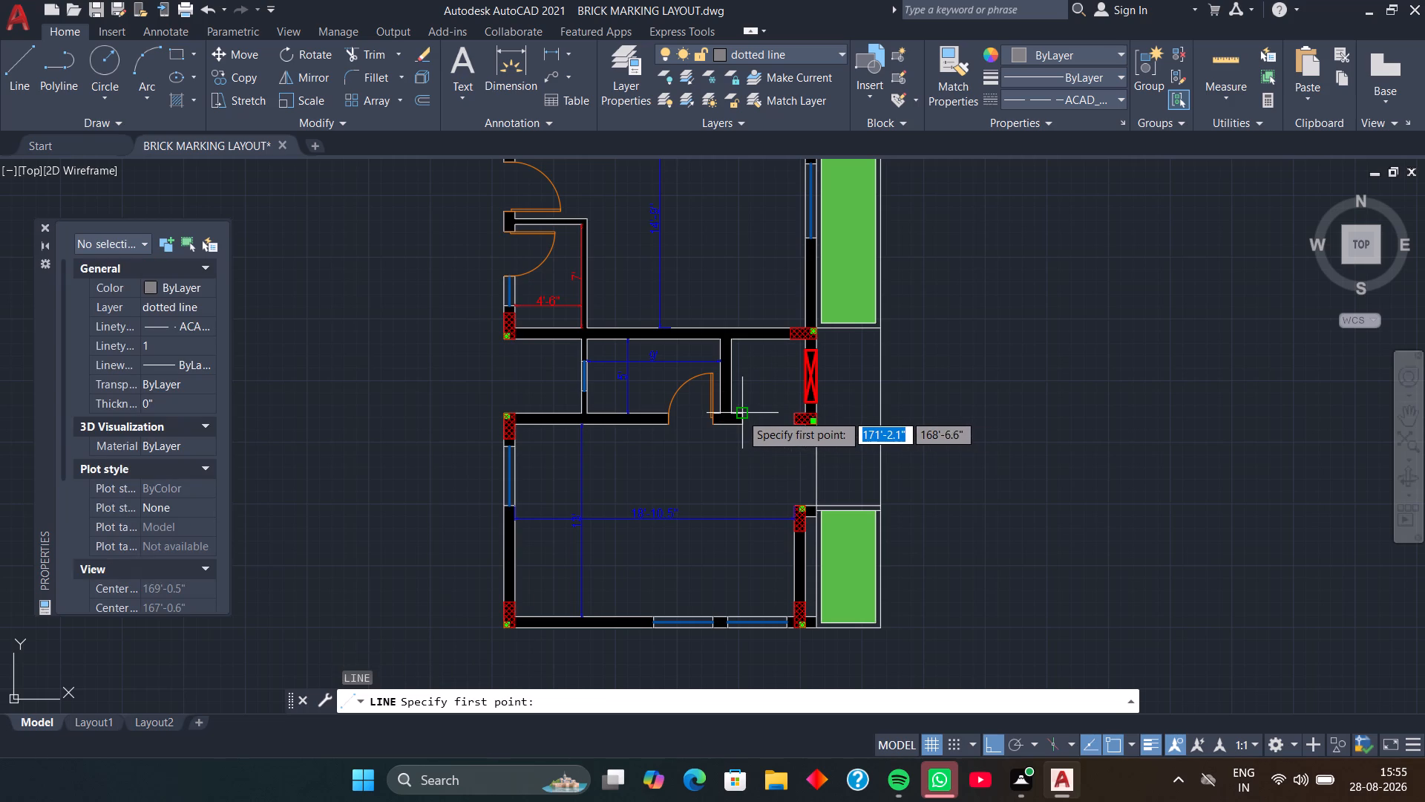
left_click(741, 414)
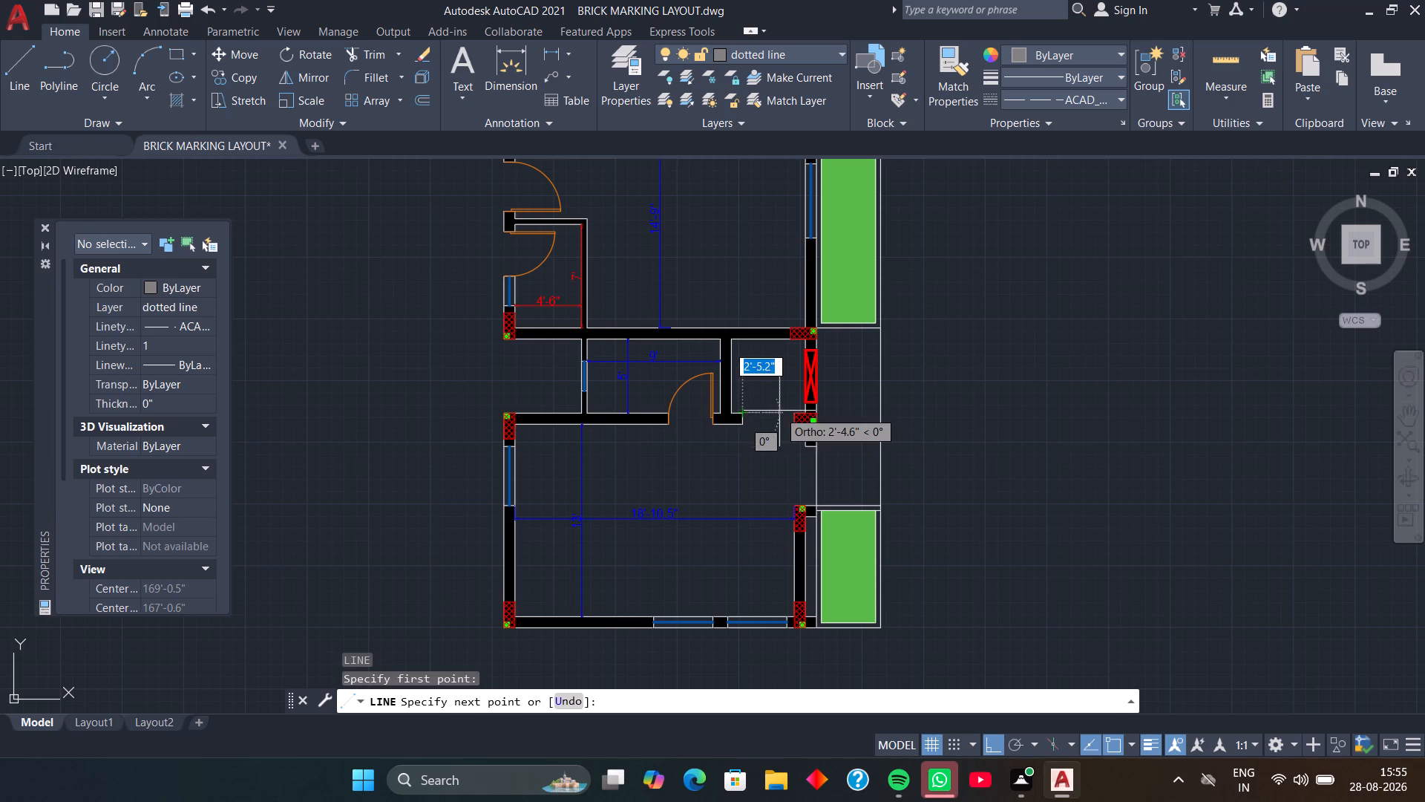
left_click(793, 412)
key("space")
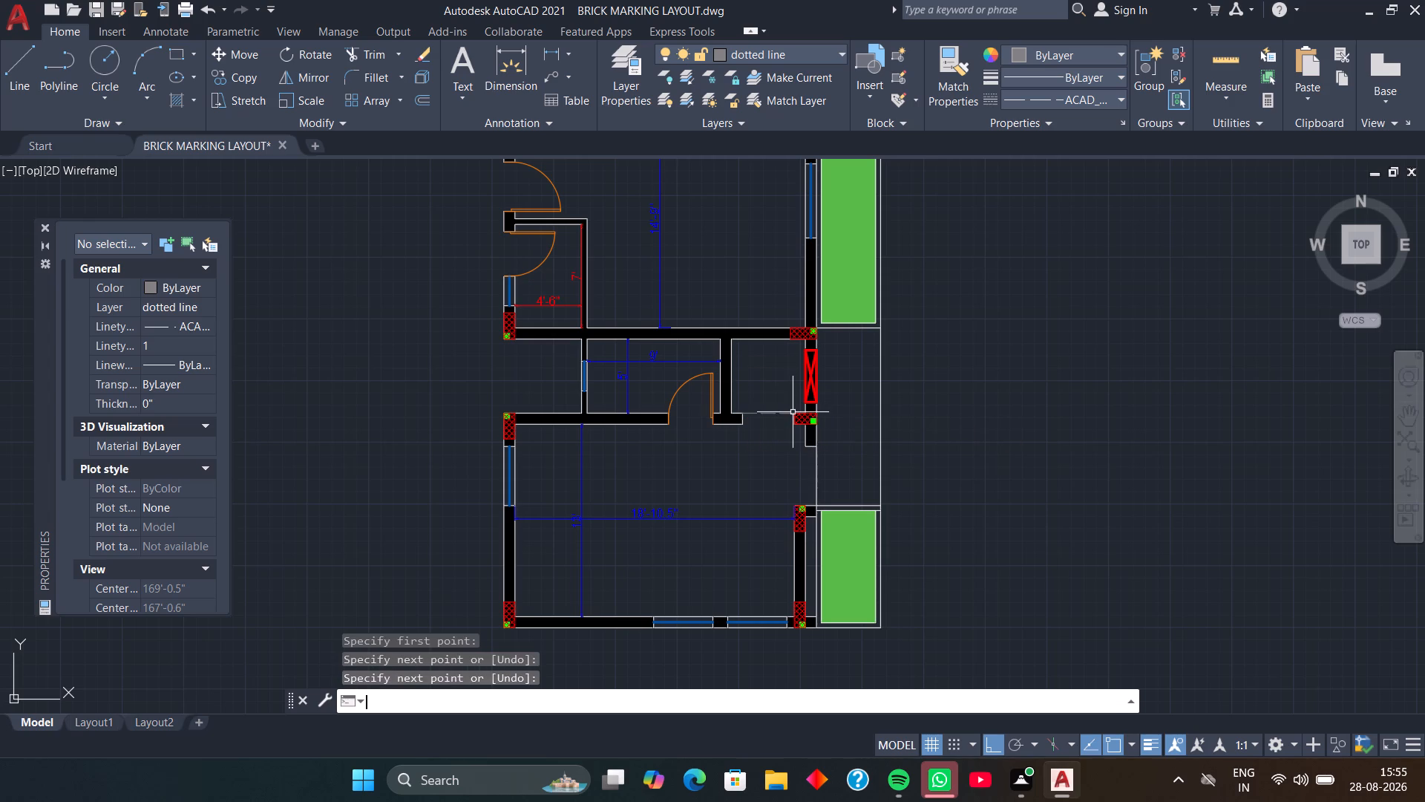
Try a linetype scale of 0.3 for new objects and settle on 0.2.
left_click(188, 342)
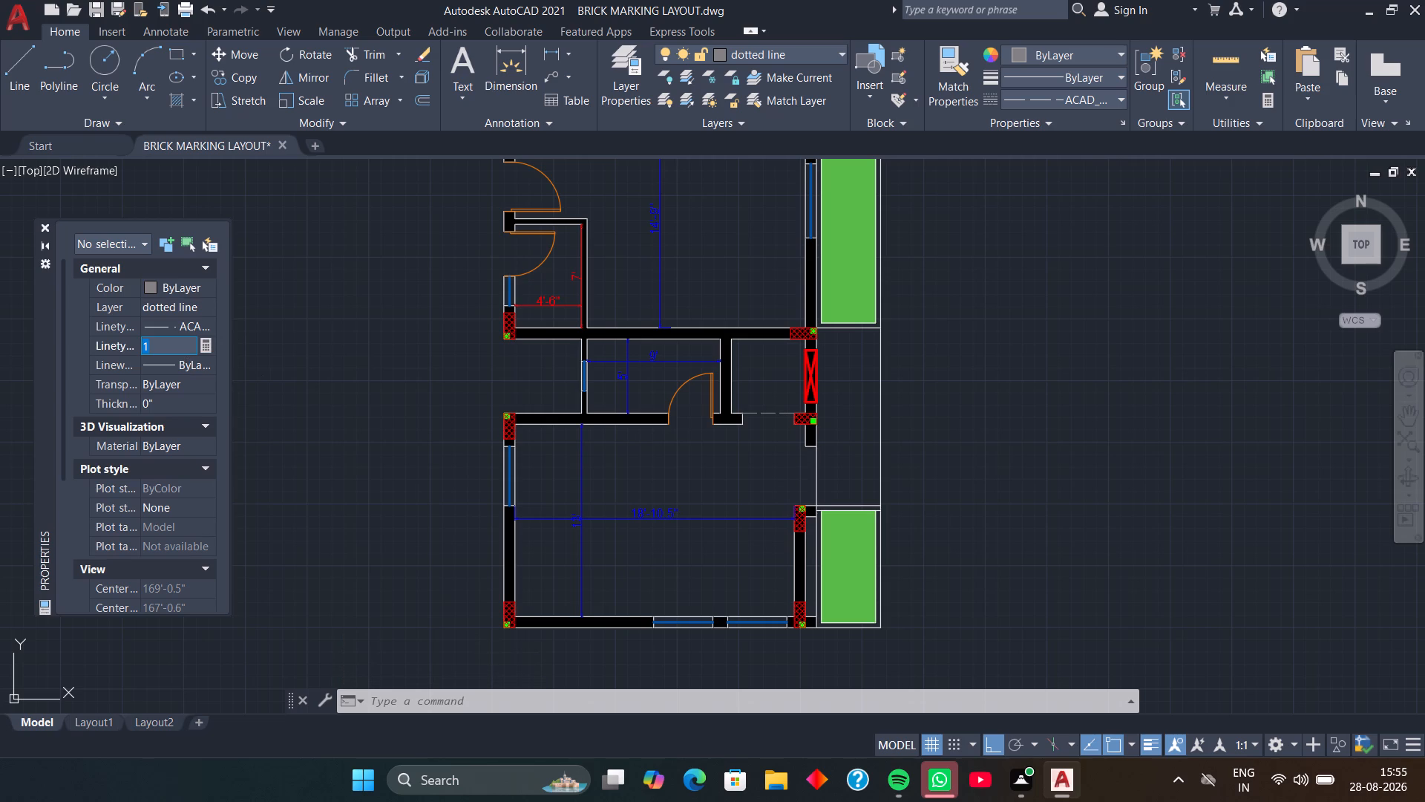
type("0.3")
key("Return")
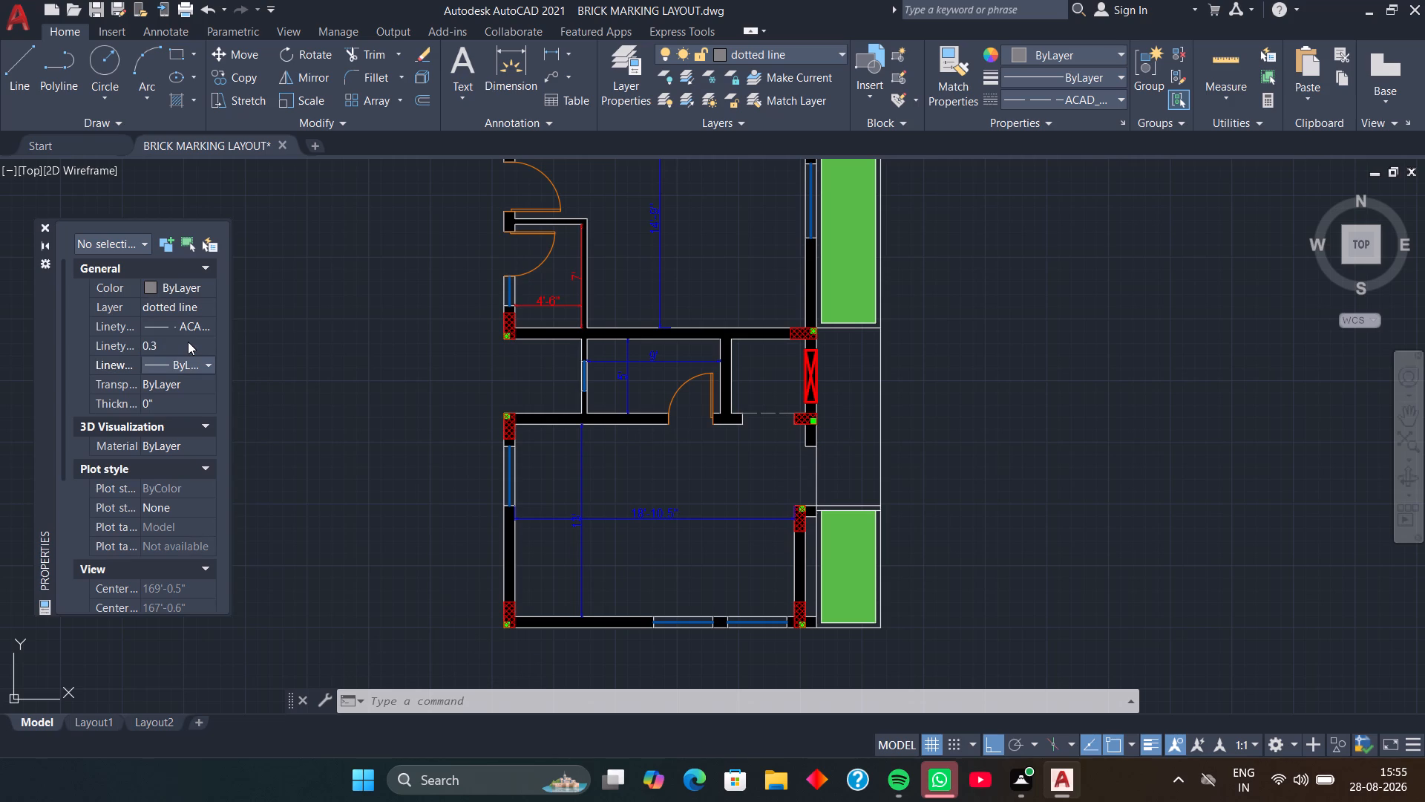
left_click(188, 342)
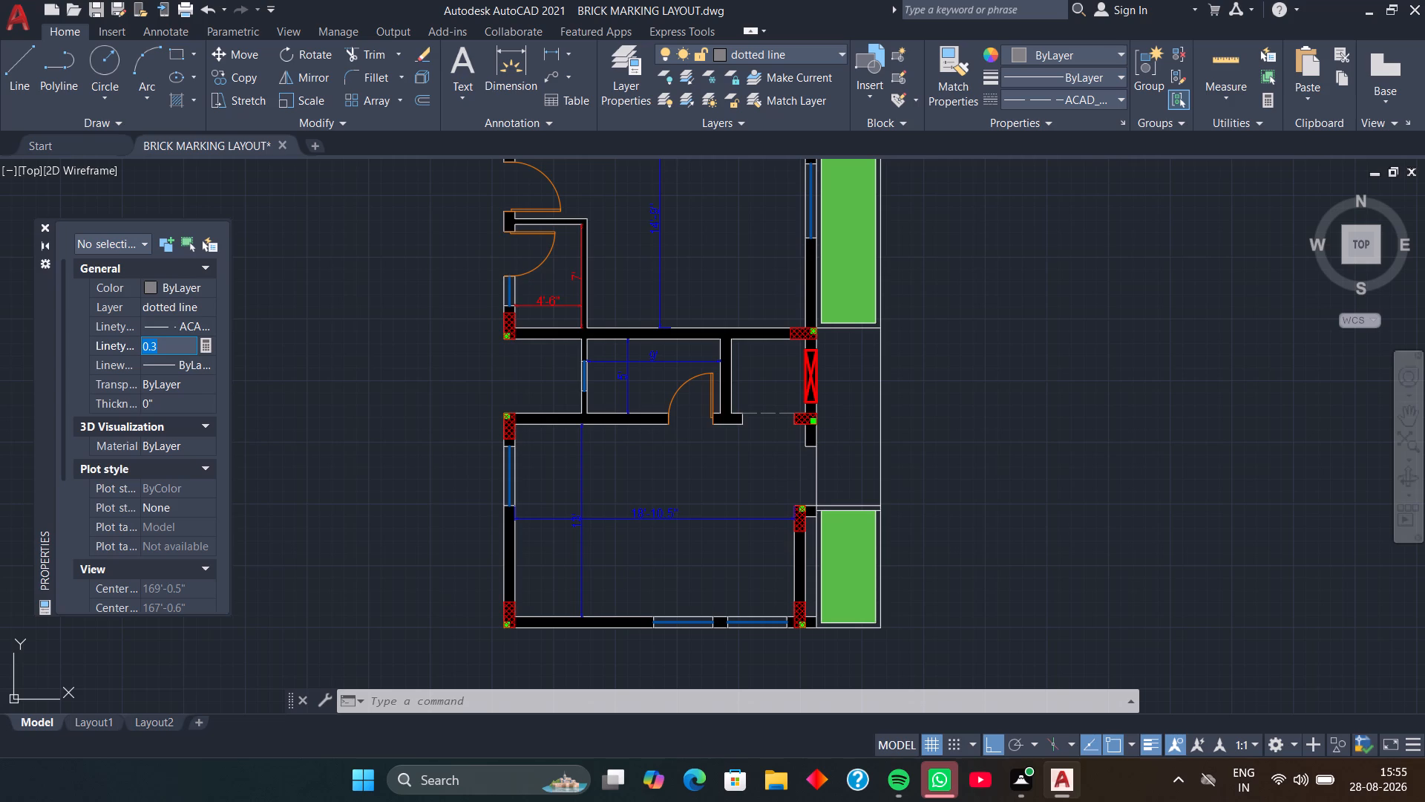
type("0.2")
key("Return")
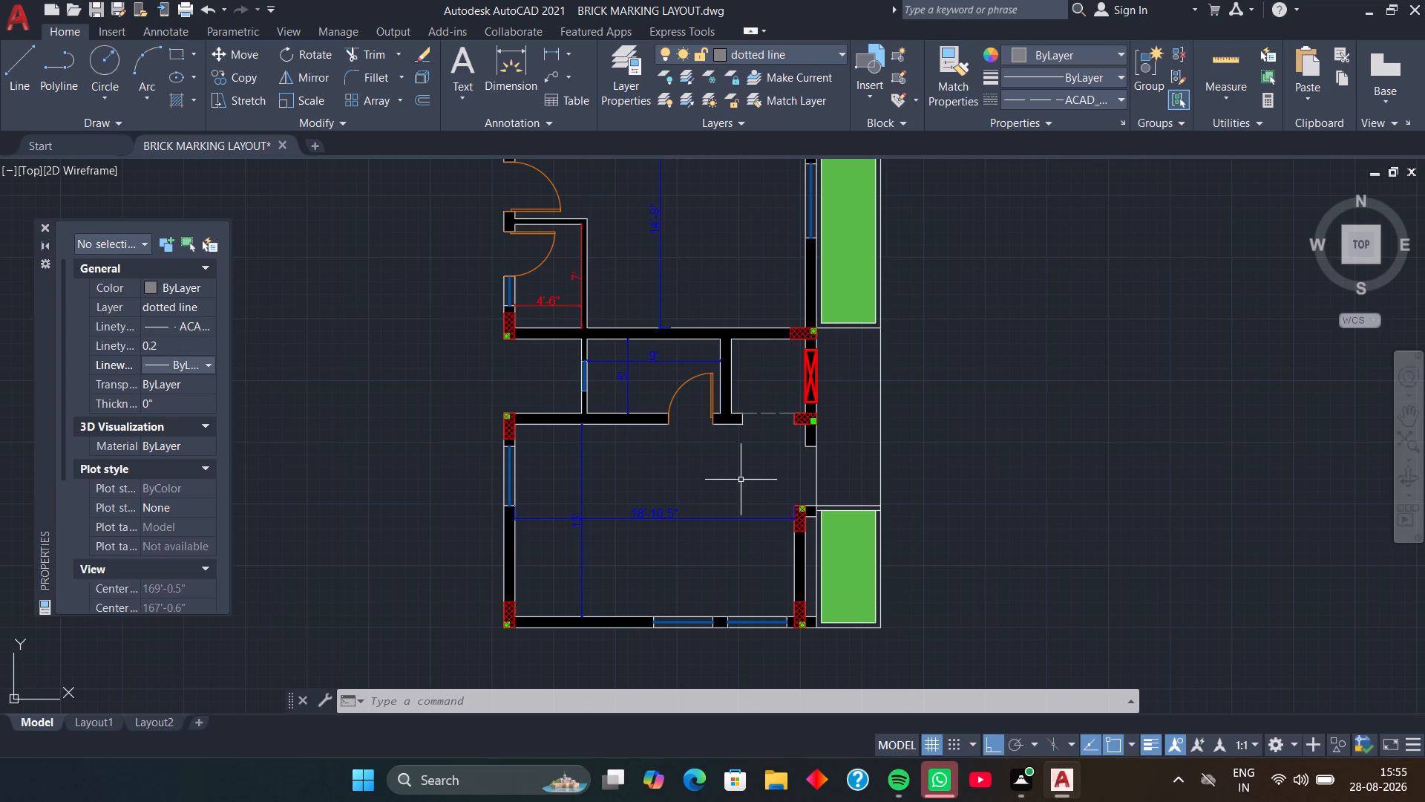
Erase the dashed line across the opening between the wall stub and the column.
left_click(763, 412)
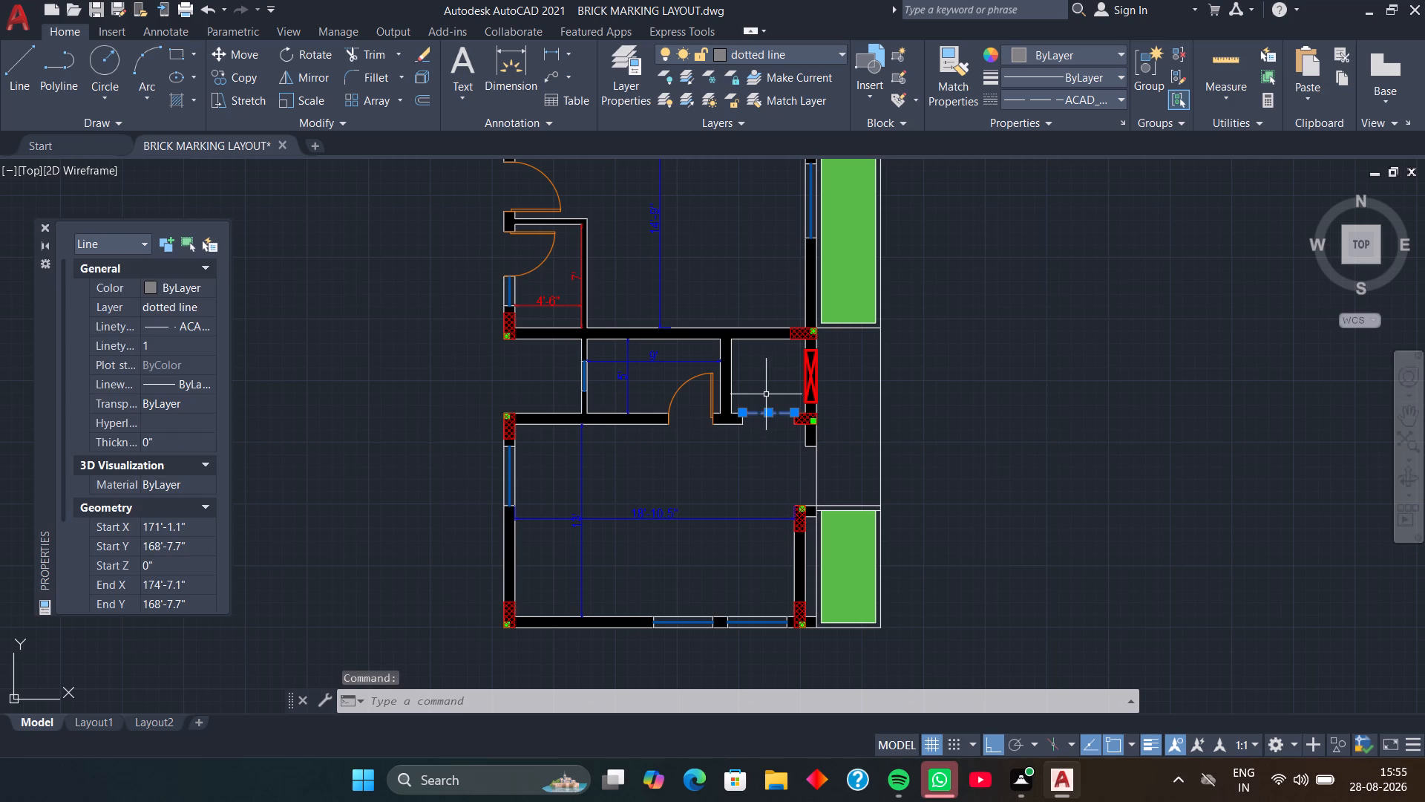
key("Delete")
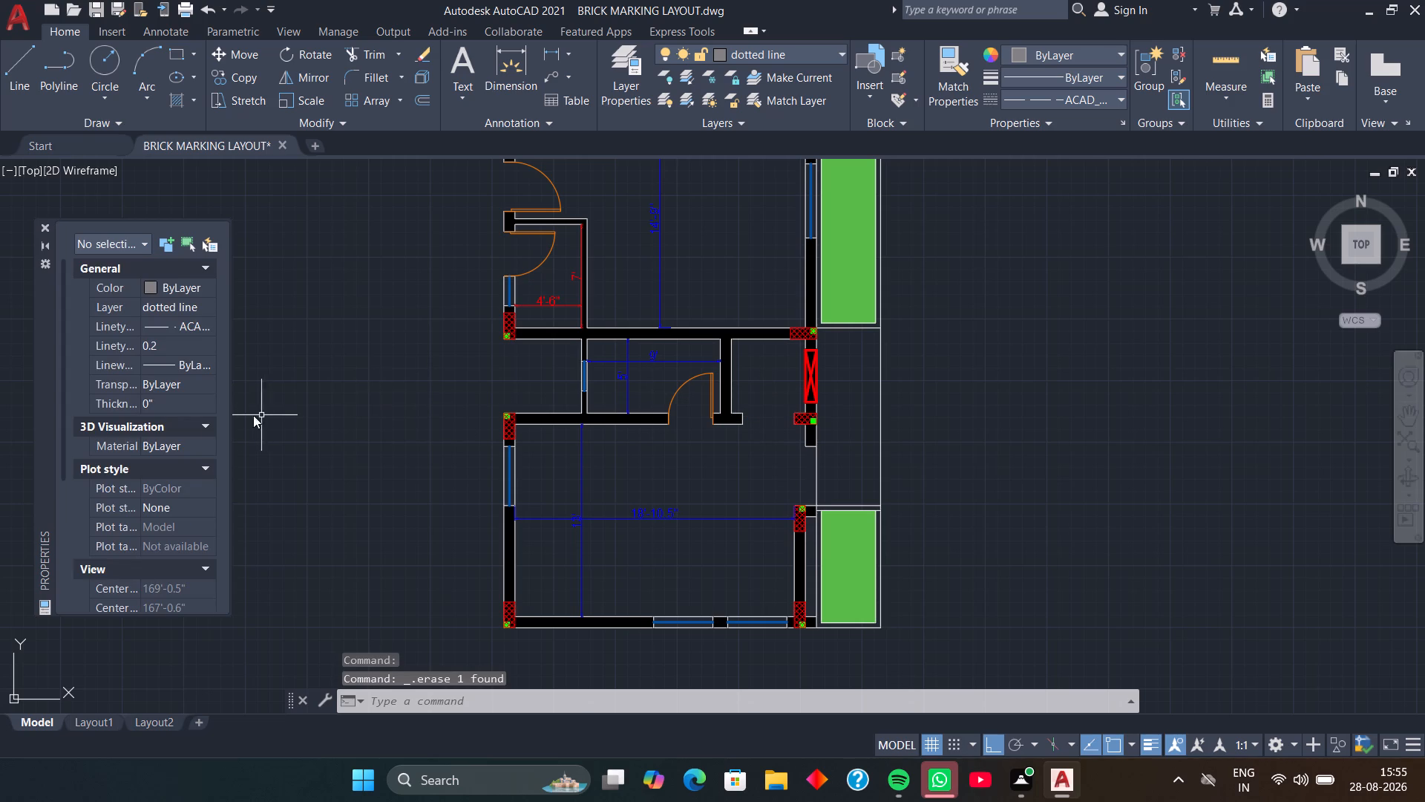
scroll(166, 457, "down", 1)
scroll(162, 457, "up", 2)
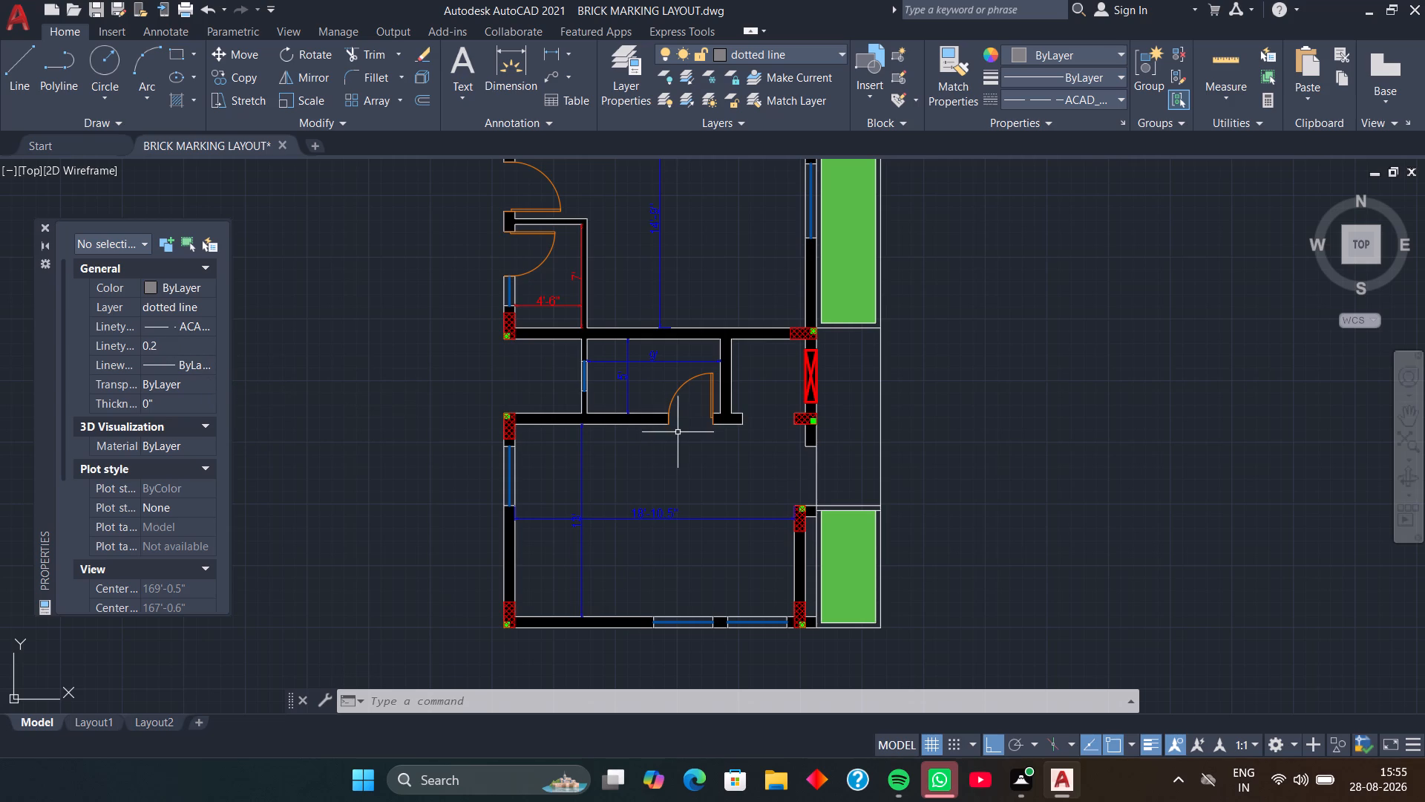
Draw a dashed 3'-6" by 9" rectangle with two crossing diagonals across the opening between the wall stub and the column.
key("l")
key("Return")
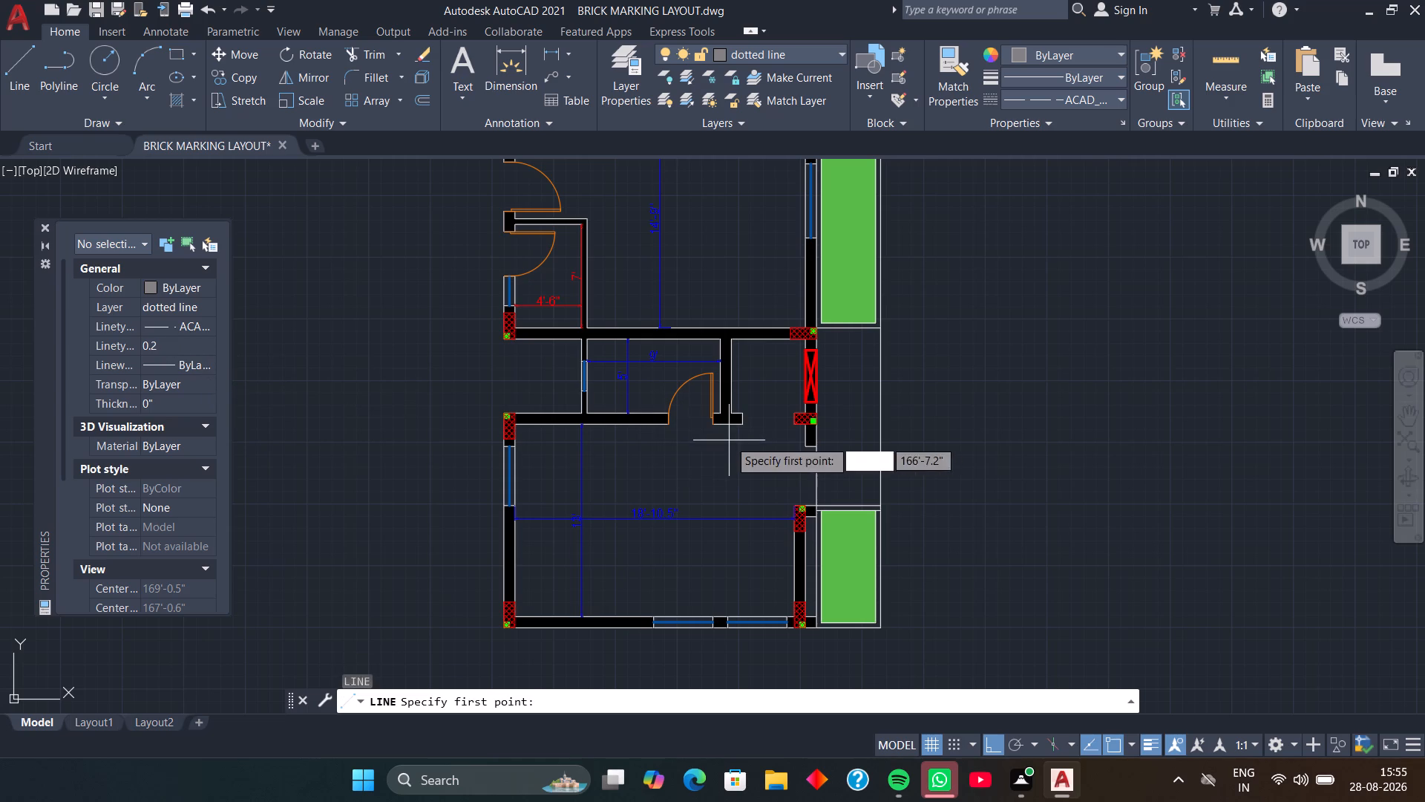
scroll(732, 426, "up", 2)
left_click(749, 394)
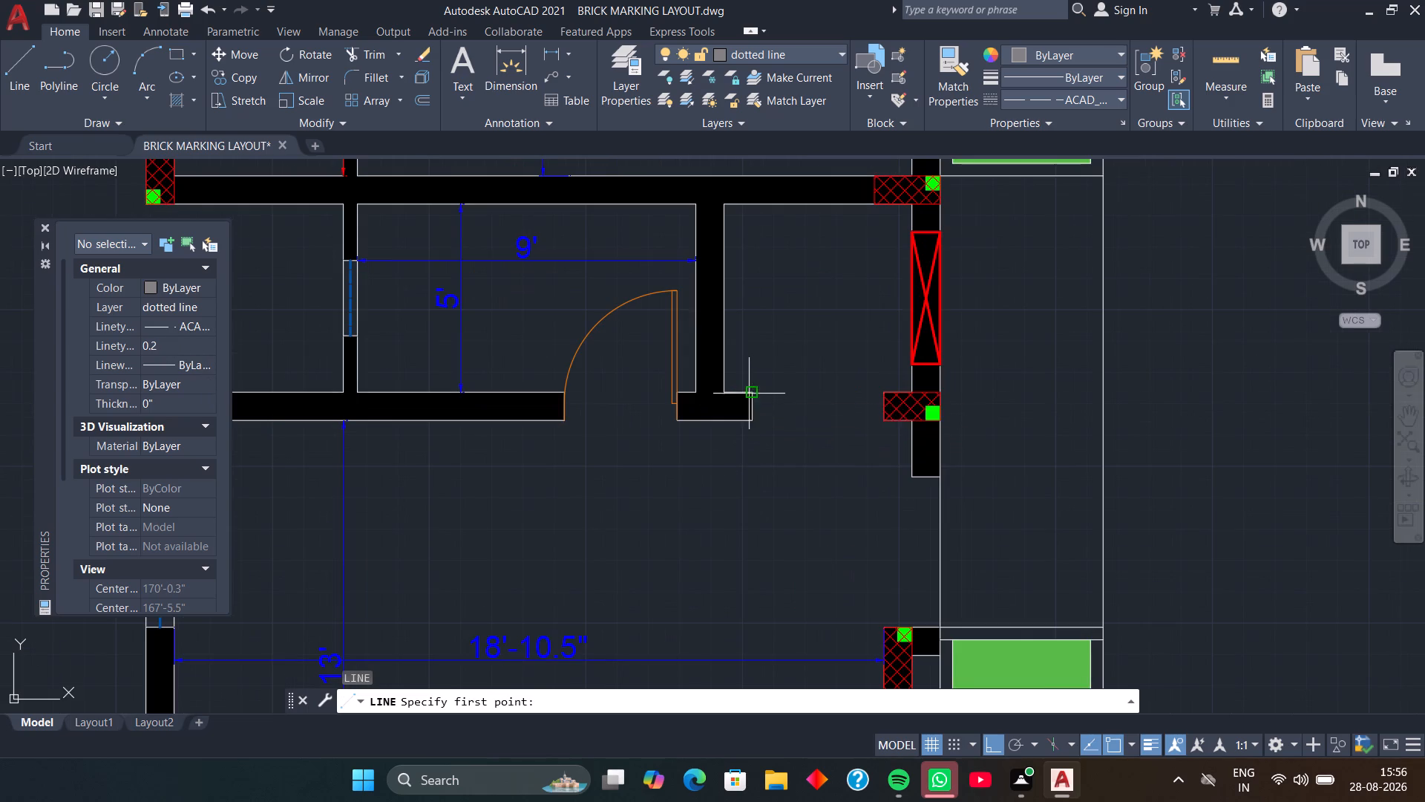
left_click(885, 391)
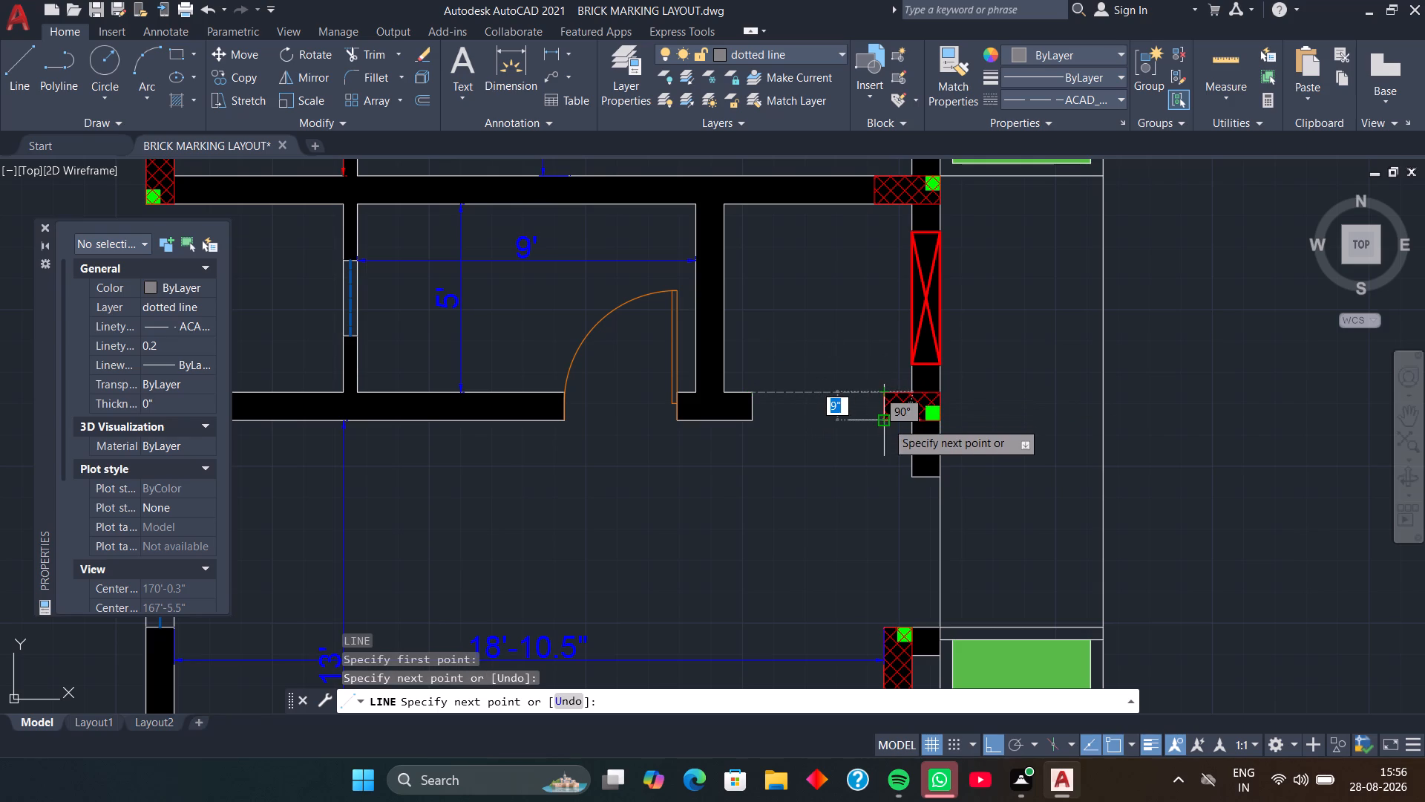
left_click(886, 422)
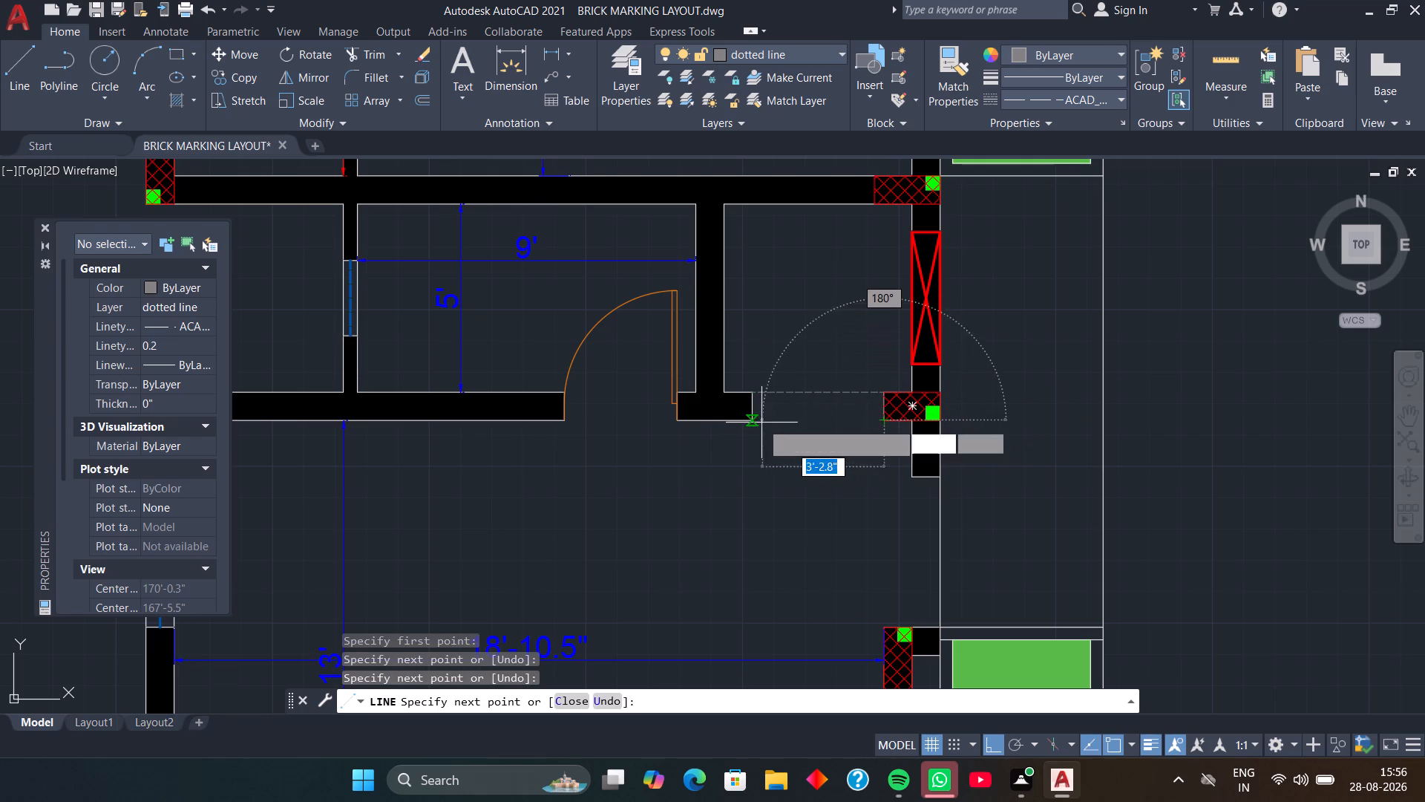
left_click(753, 423)
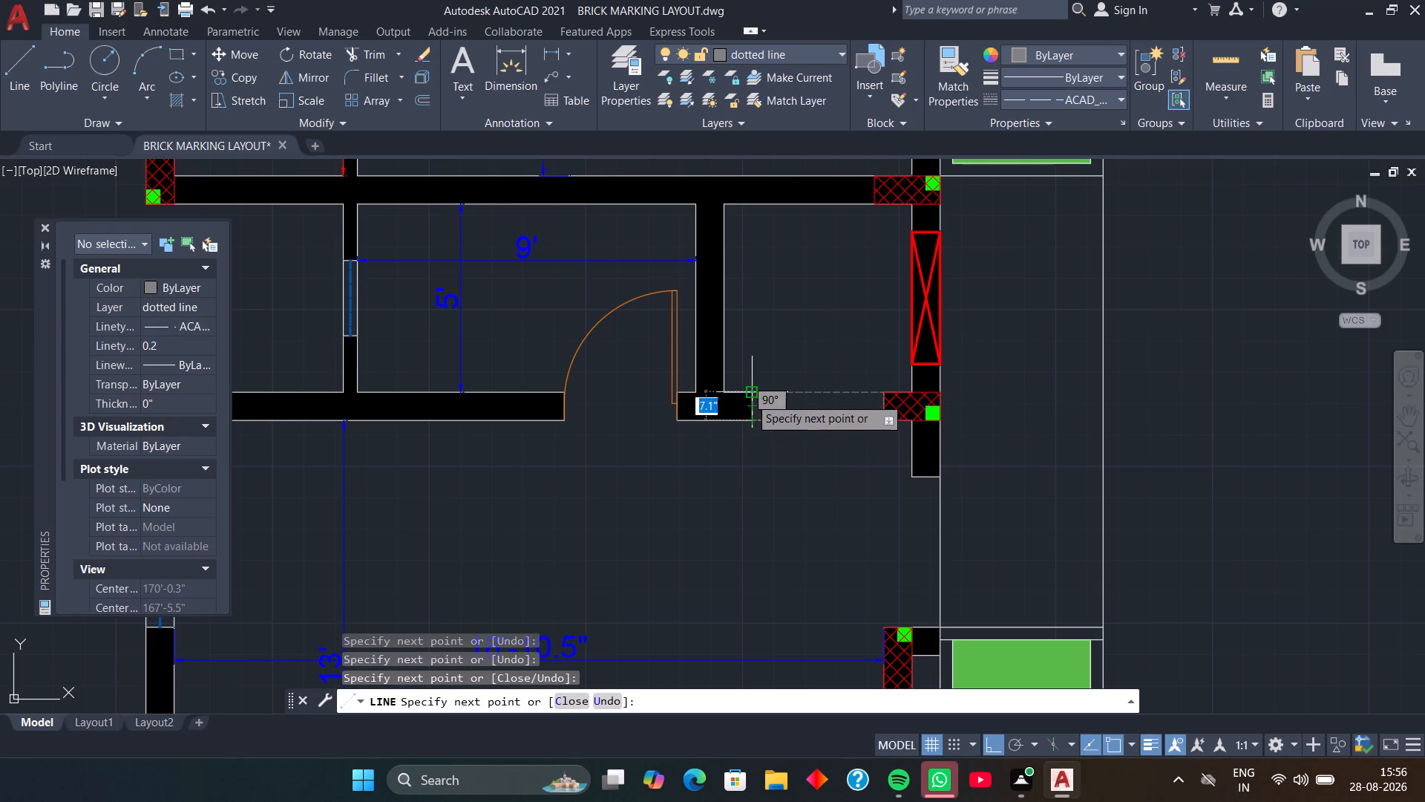
left_click(750, 397)
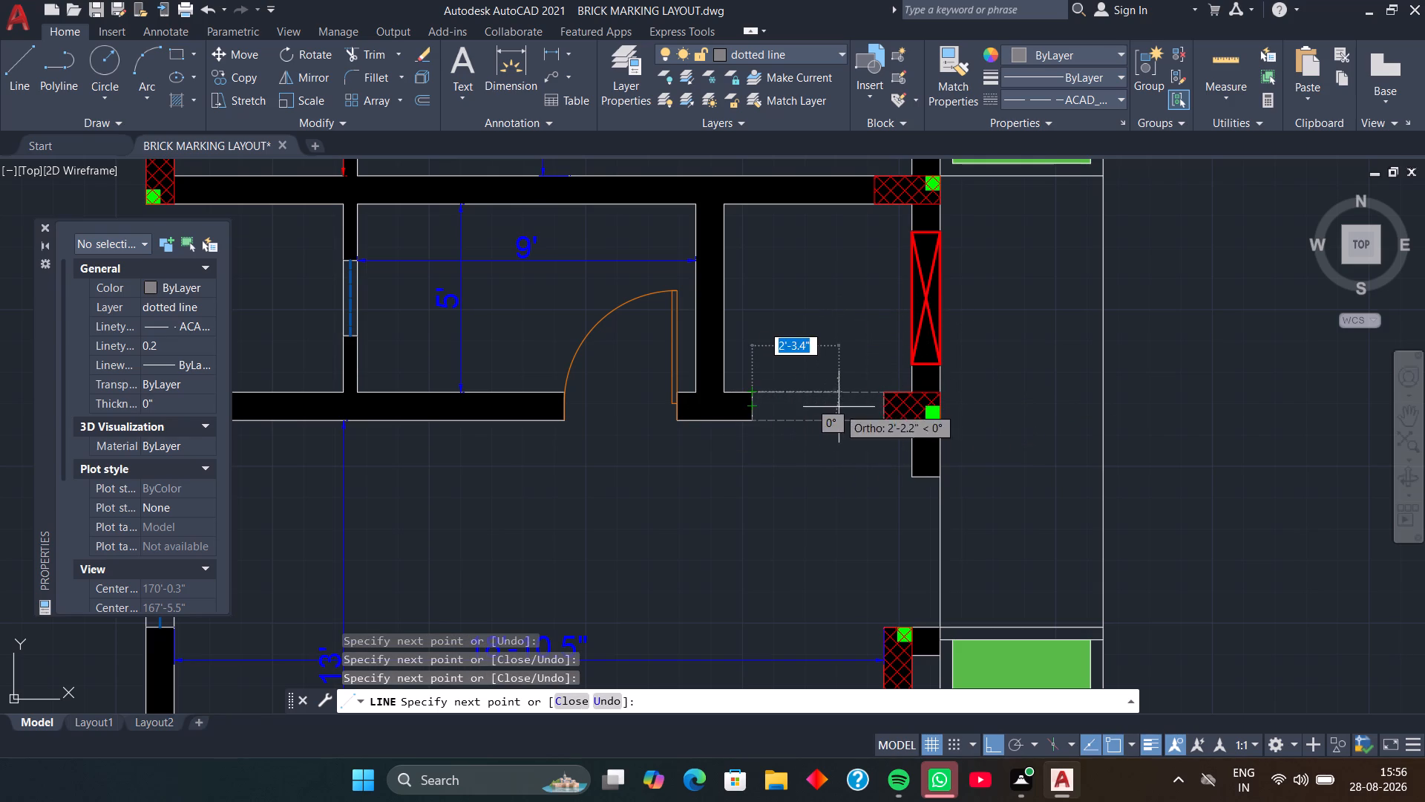
left_click(879, 420)
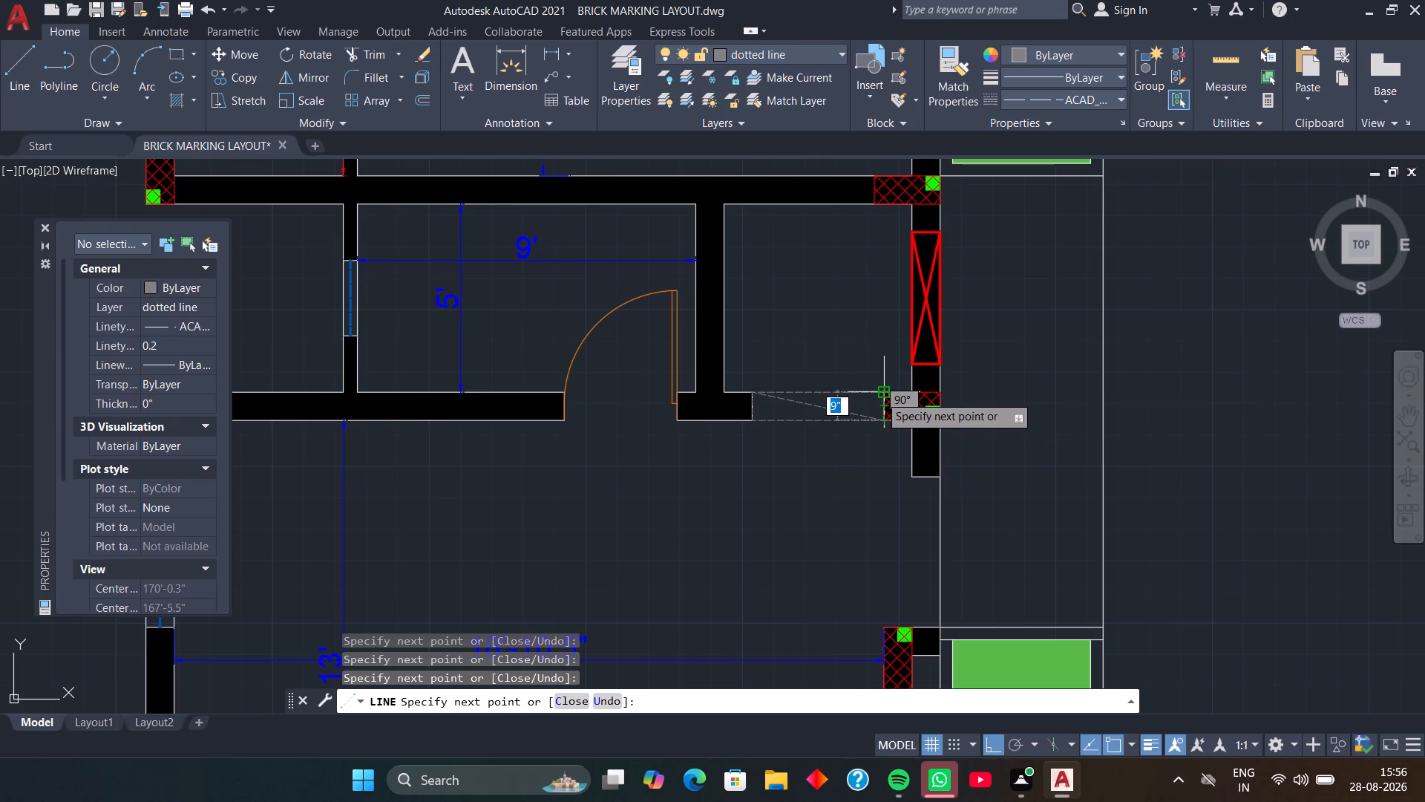
left_click(879, 395)
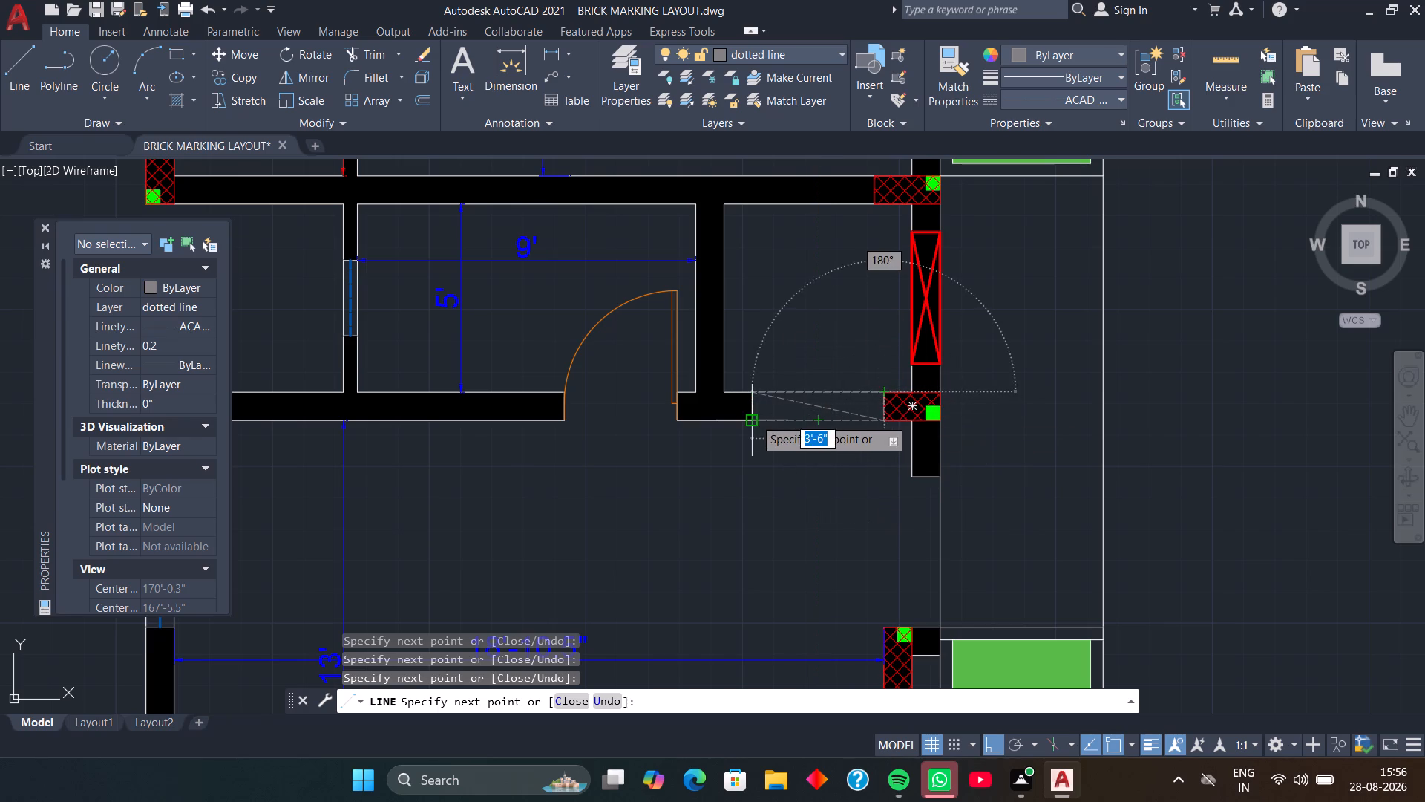
left_click(754, 418)
key("space")
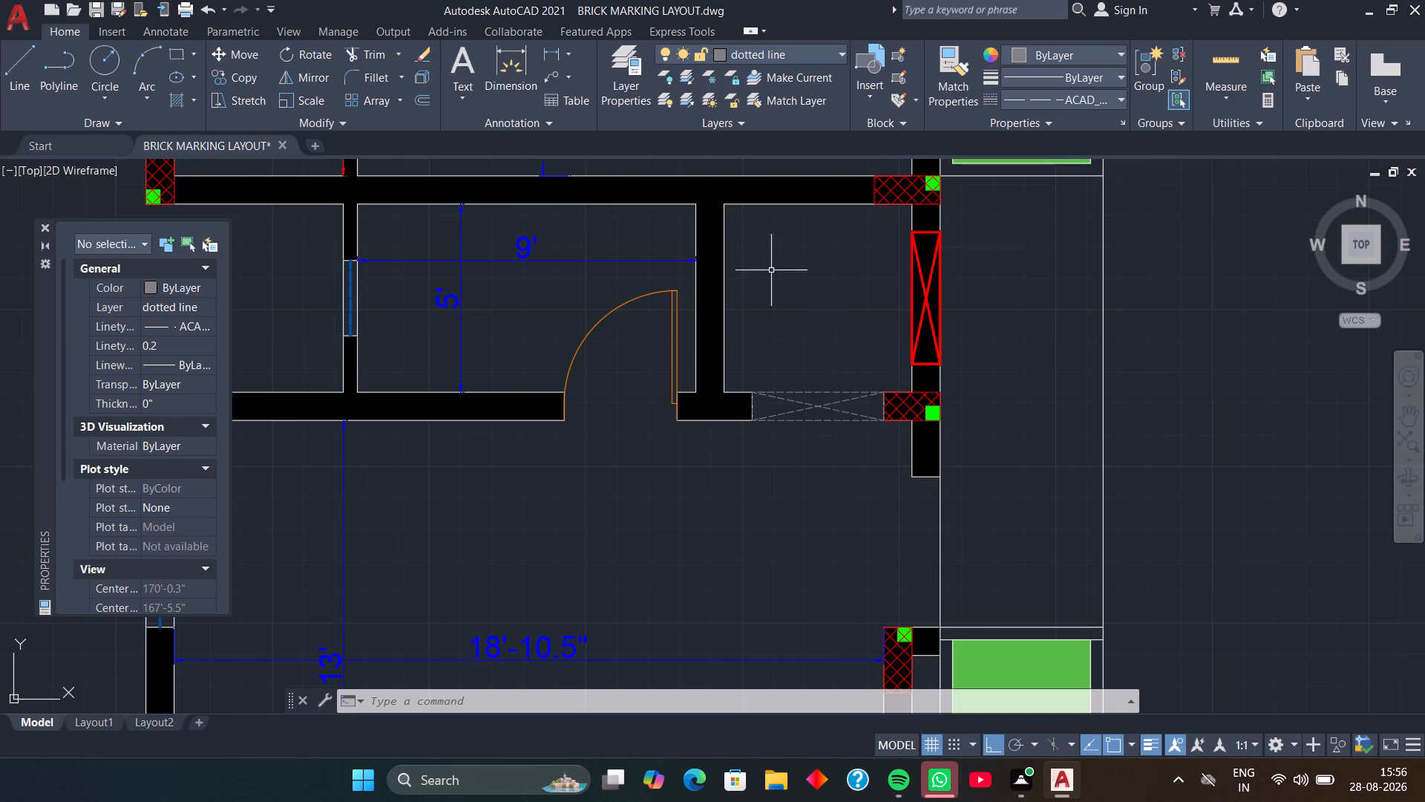
Offset the upper wall face and both side wall faces 2" into the small room beside the 9' by 5' room.
key("o")
key("space")
key("space")
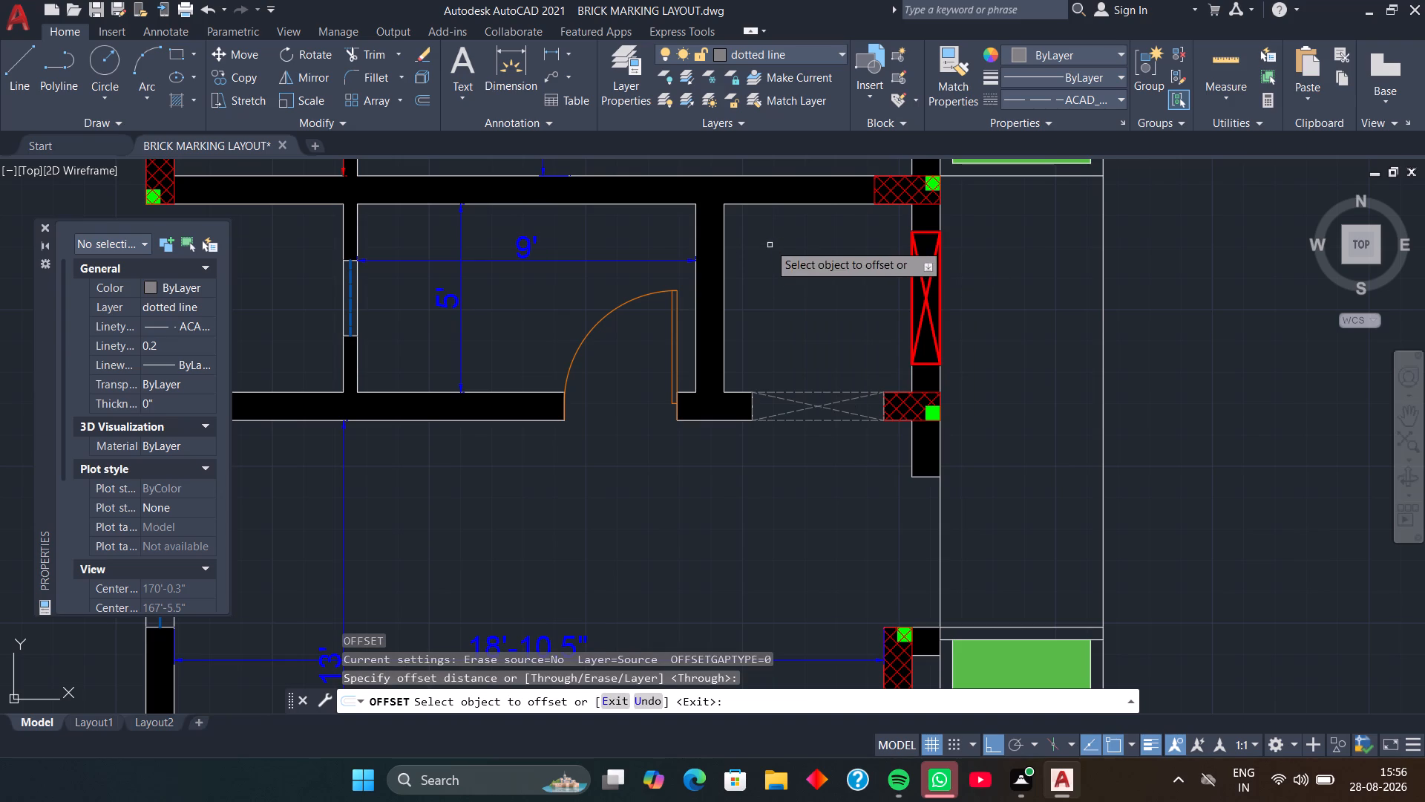
left_click(770, 204)
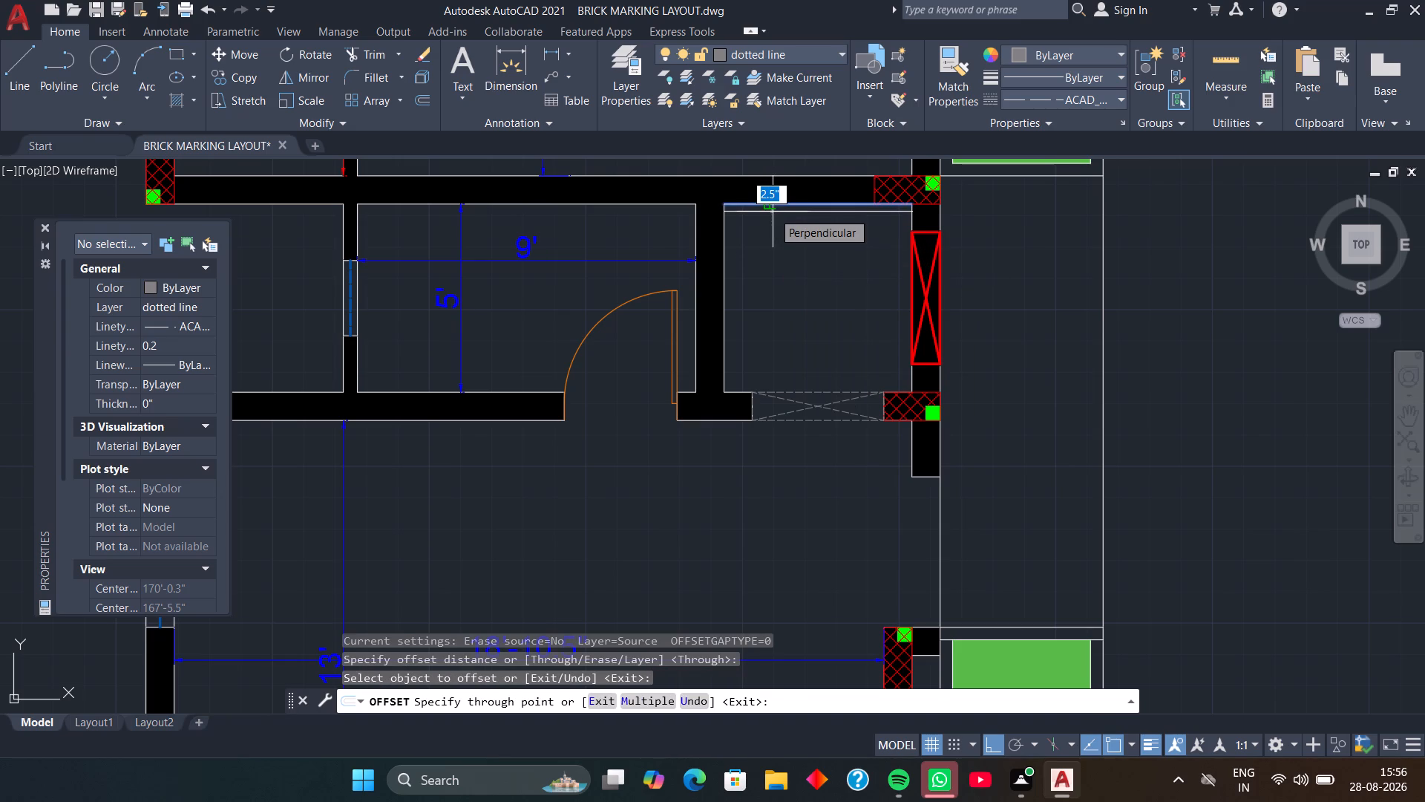
key("2")
key("Return")
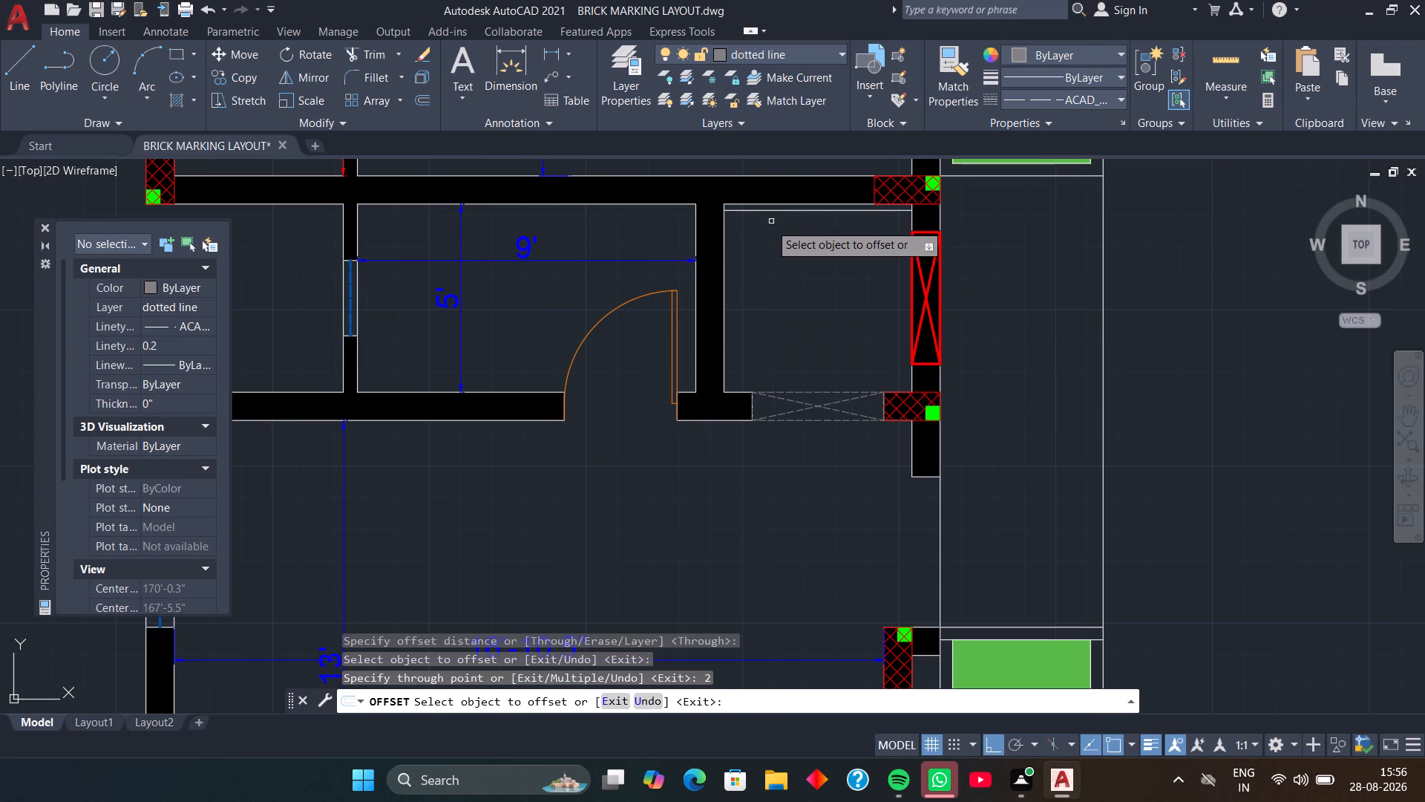
left_click(724, 267)
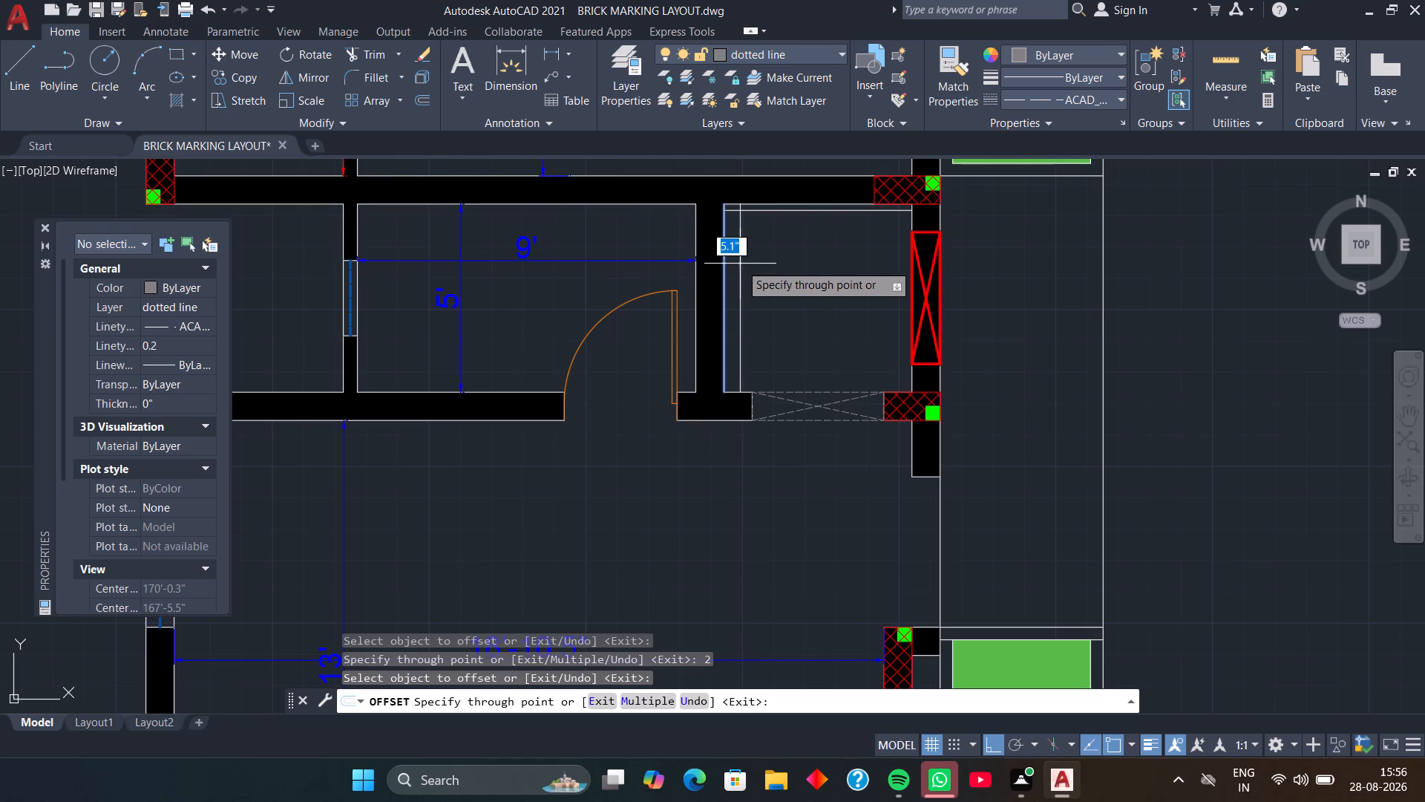
key("2")
key("Return")
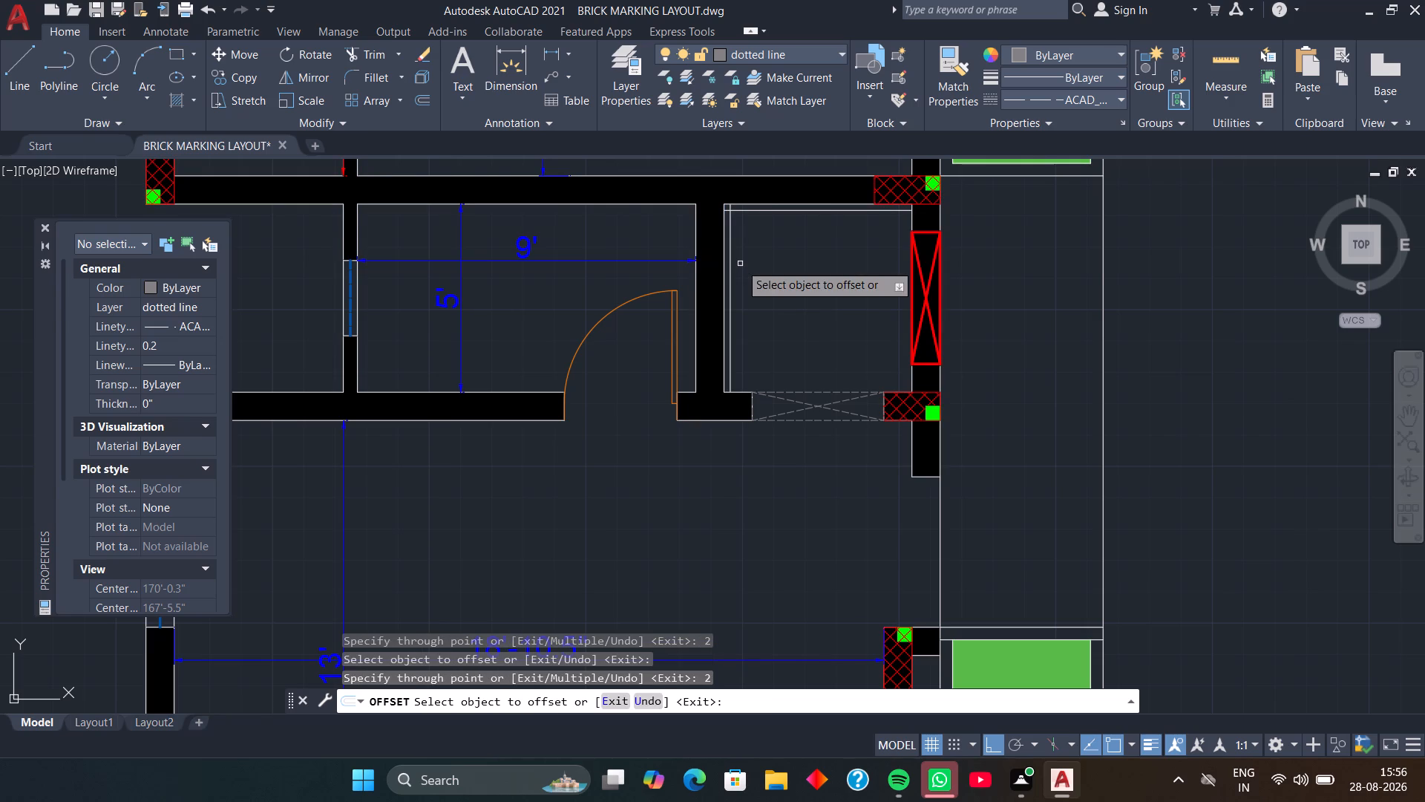
left_click(911, 379)
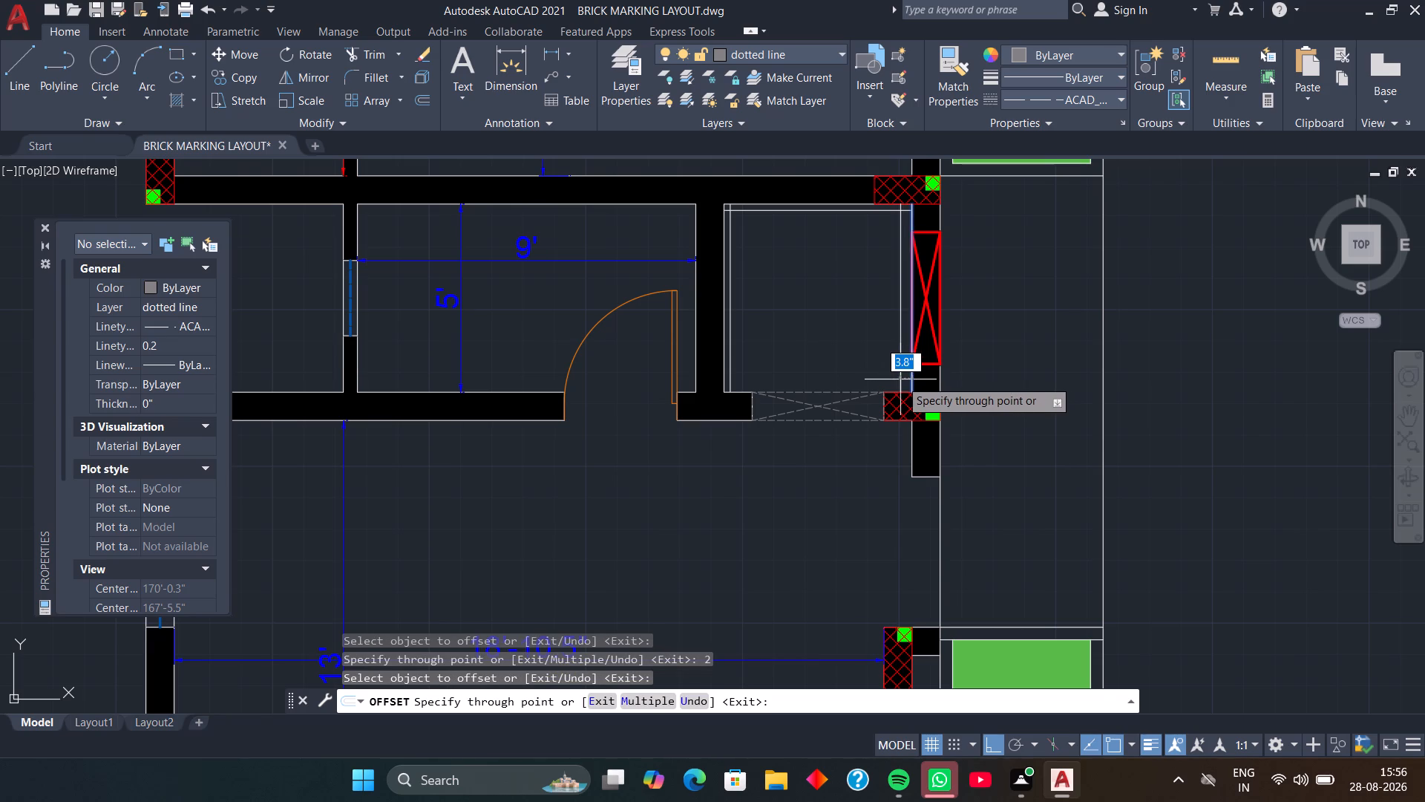
key("2")
key("Return")
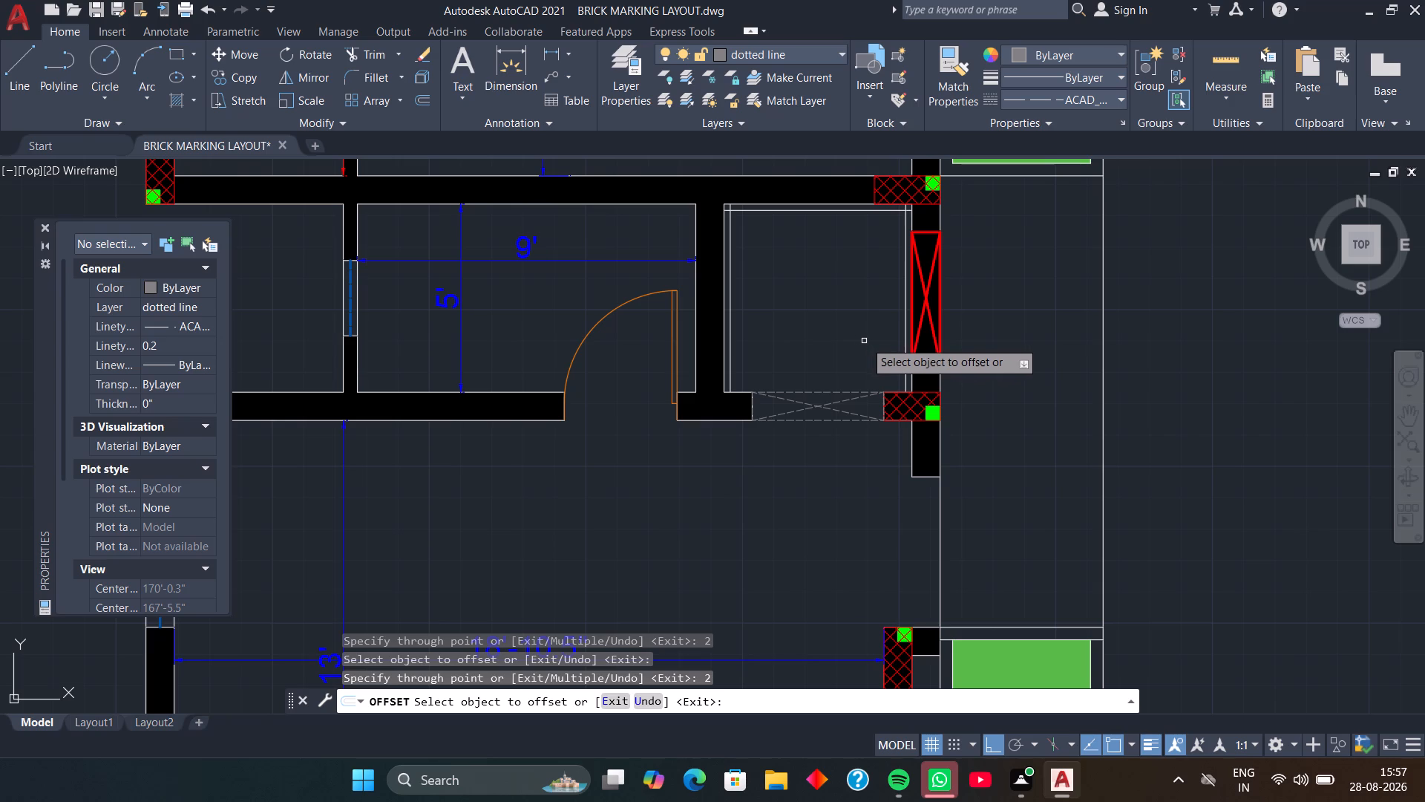
Offset the upper inner line through the opening's upper edge, and offset that edge's dashed line 2" into the small room.
left_click(818, 212)
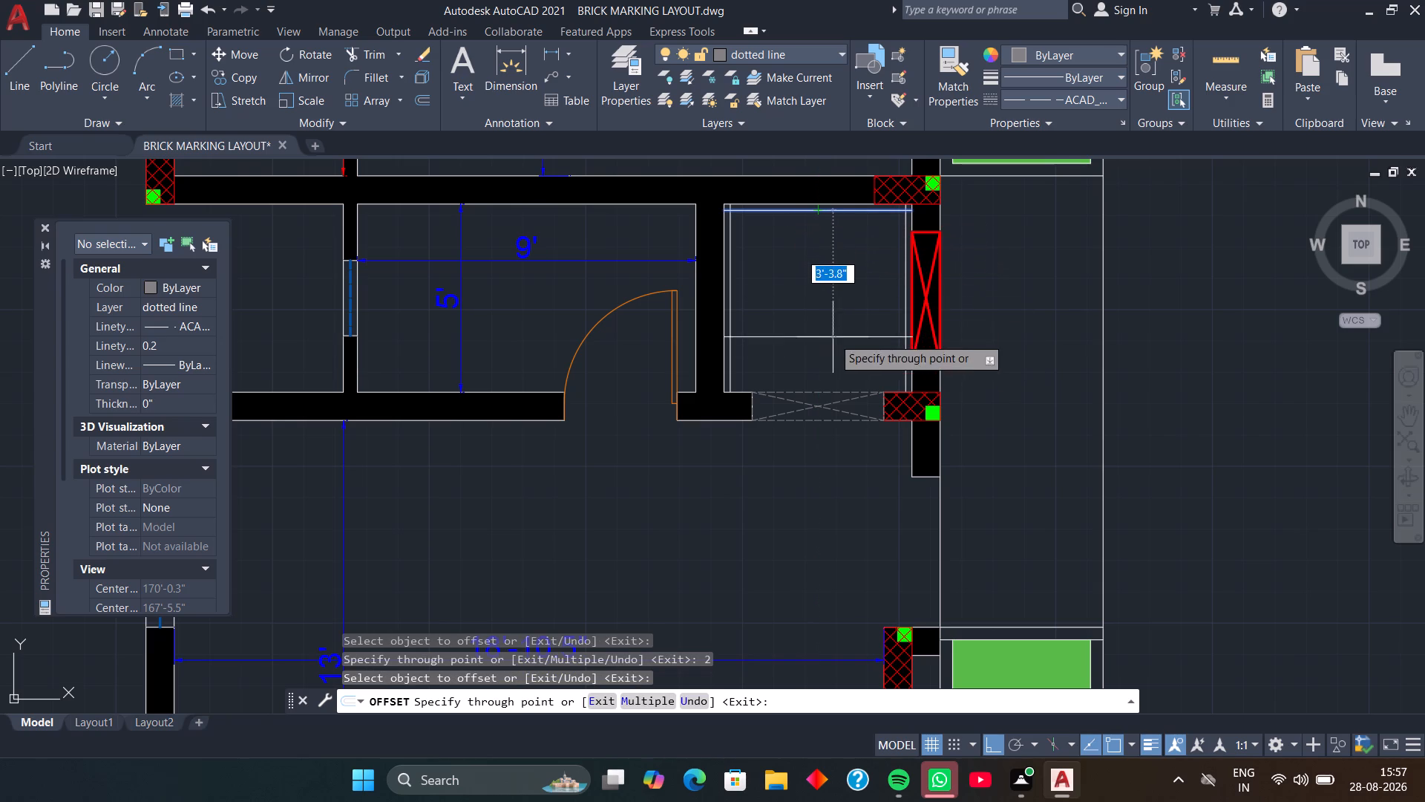
left_click(837, 393)
left_click(837, 393)
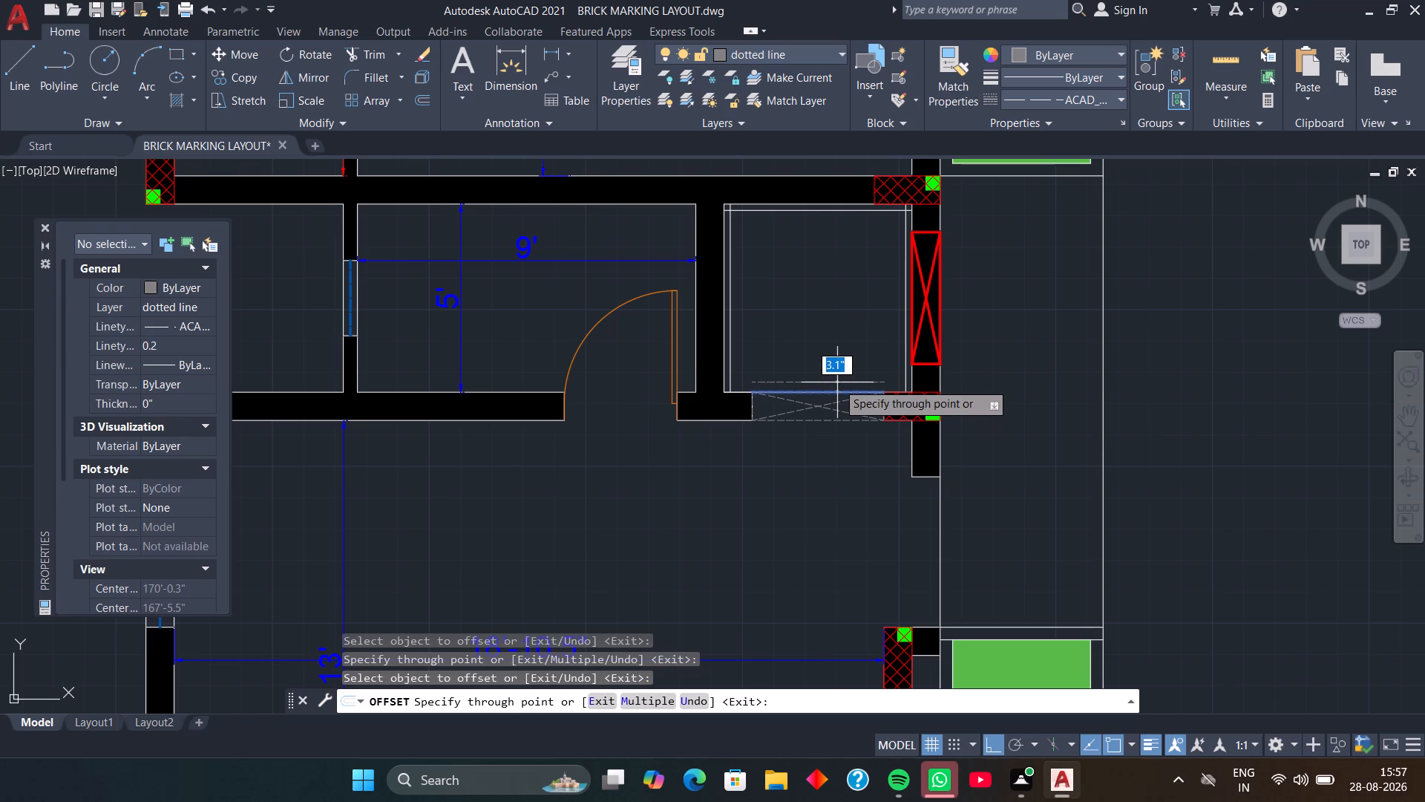
key("2")
key("Return")
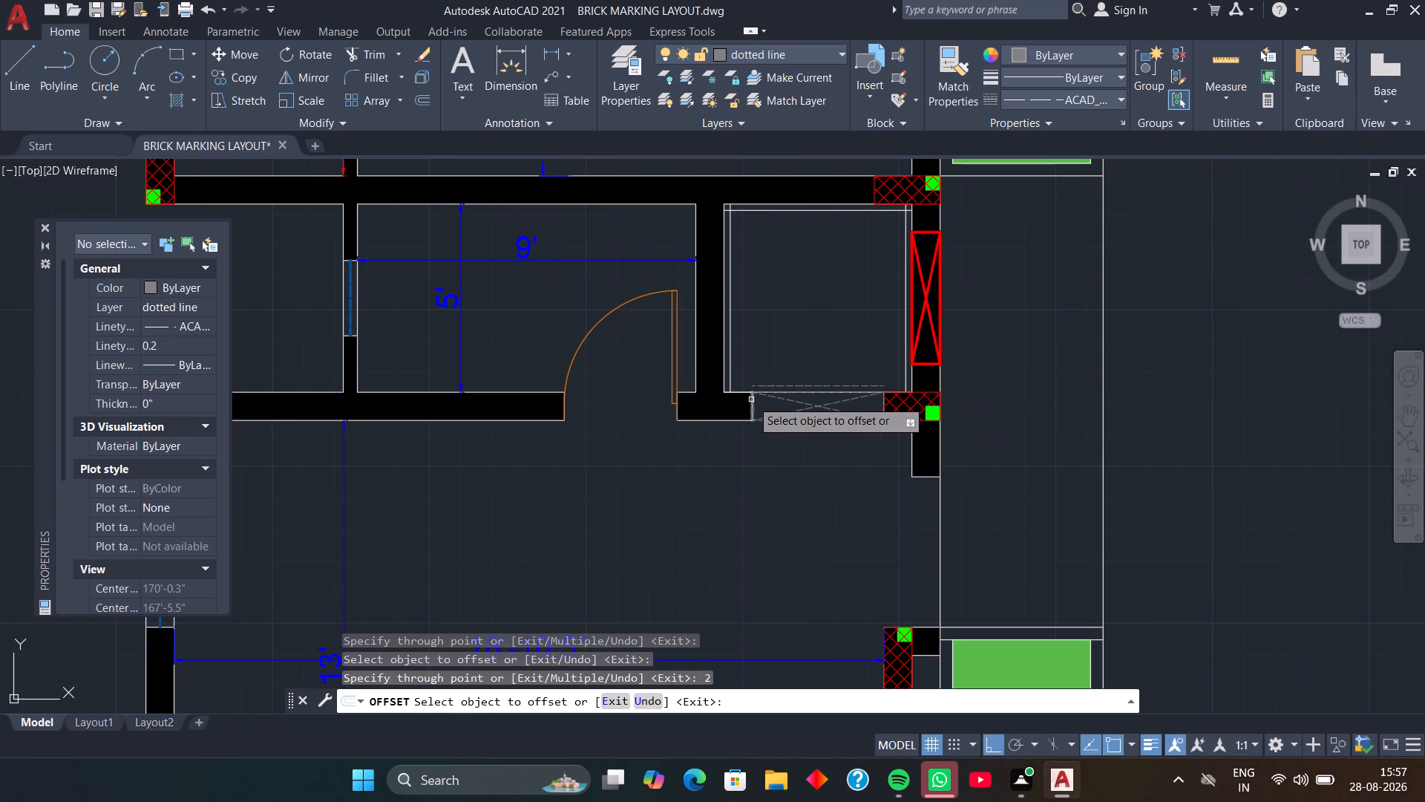
key("space")
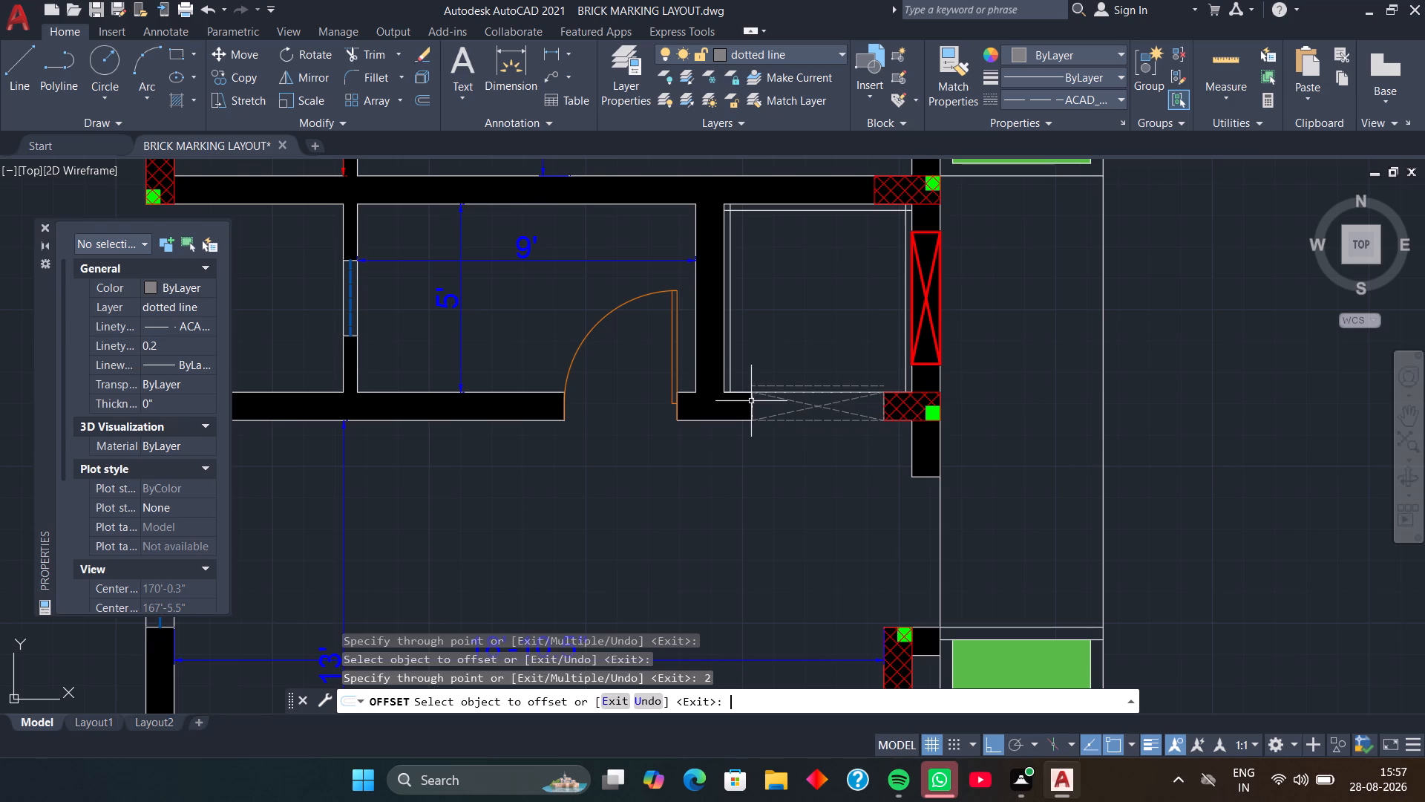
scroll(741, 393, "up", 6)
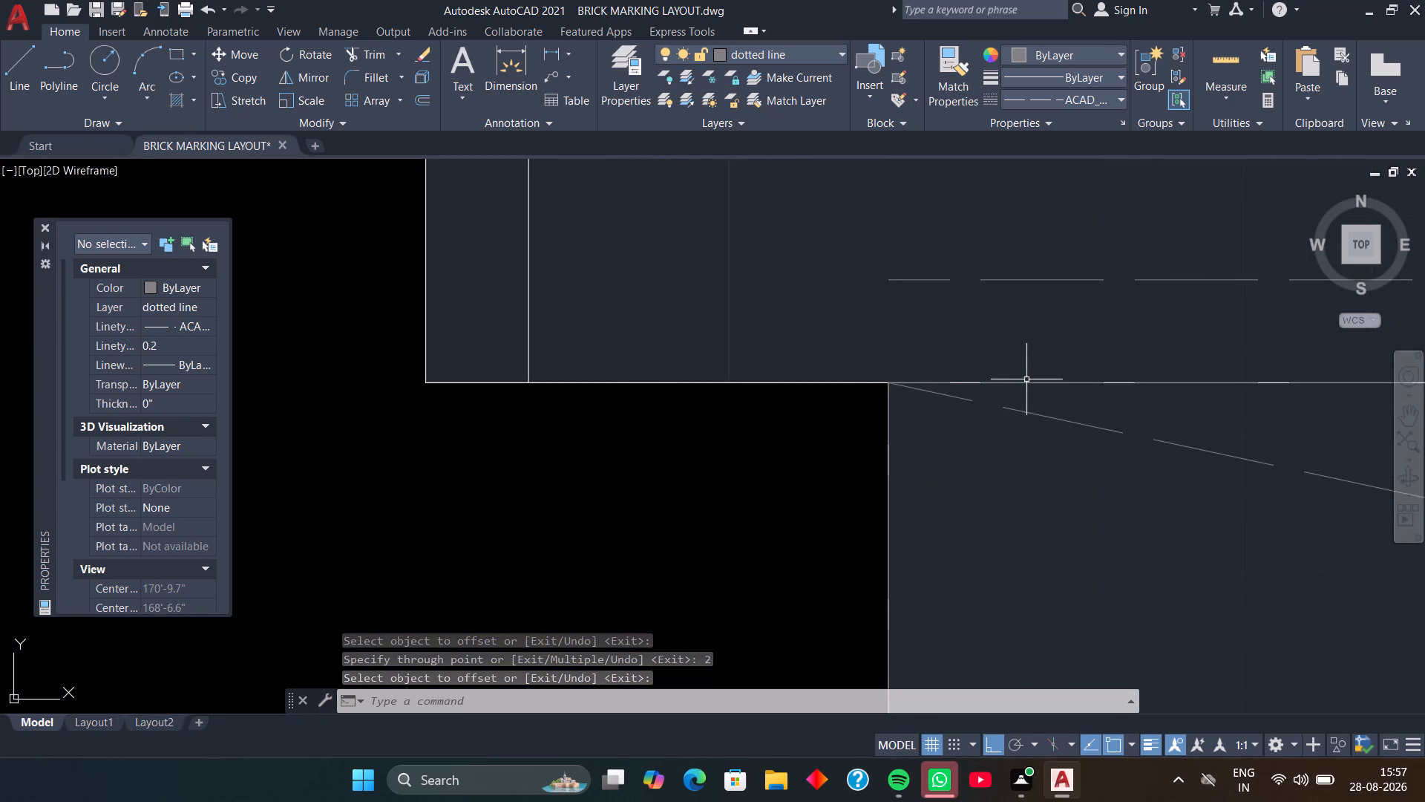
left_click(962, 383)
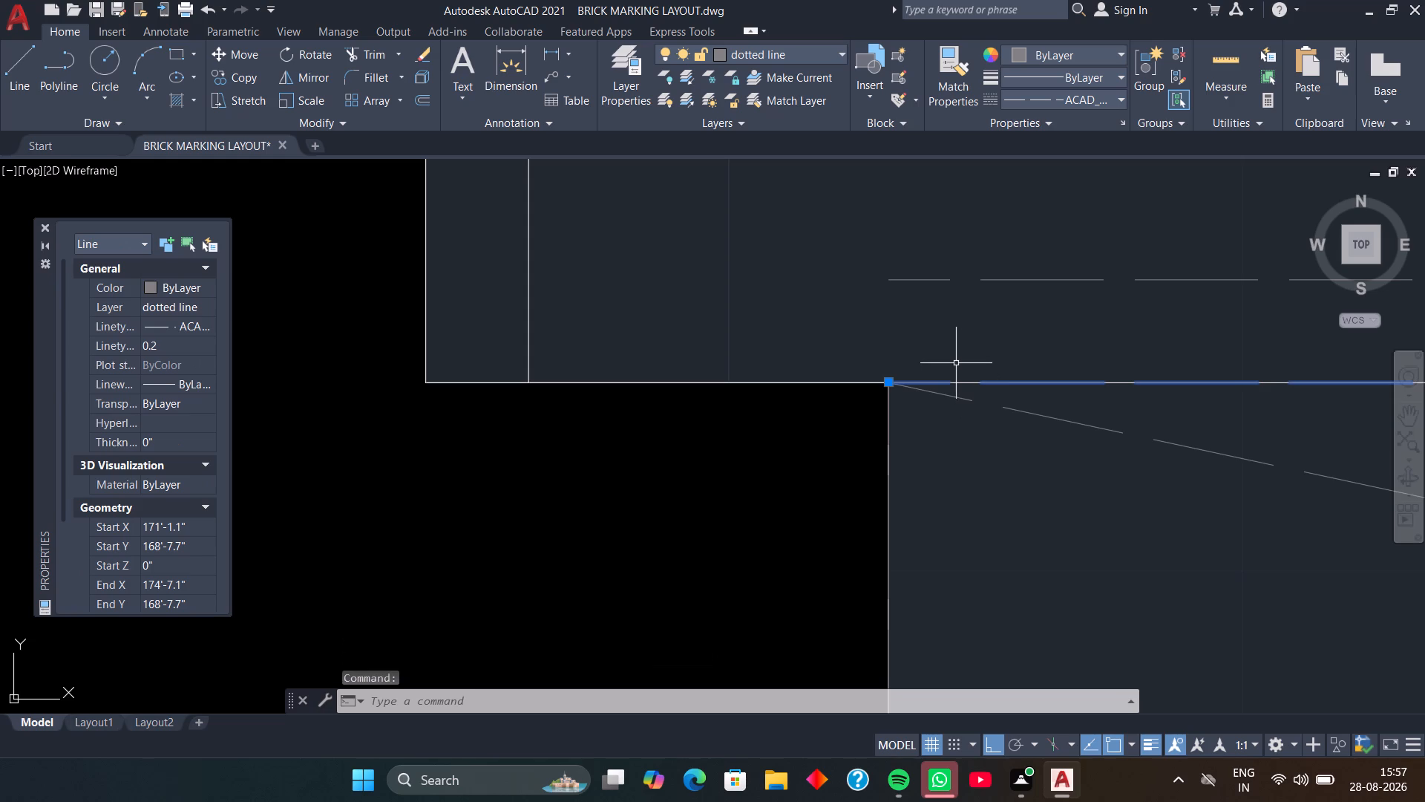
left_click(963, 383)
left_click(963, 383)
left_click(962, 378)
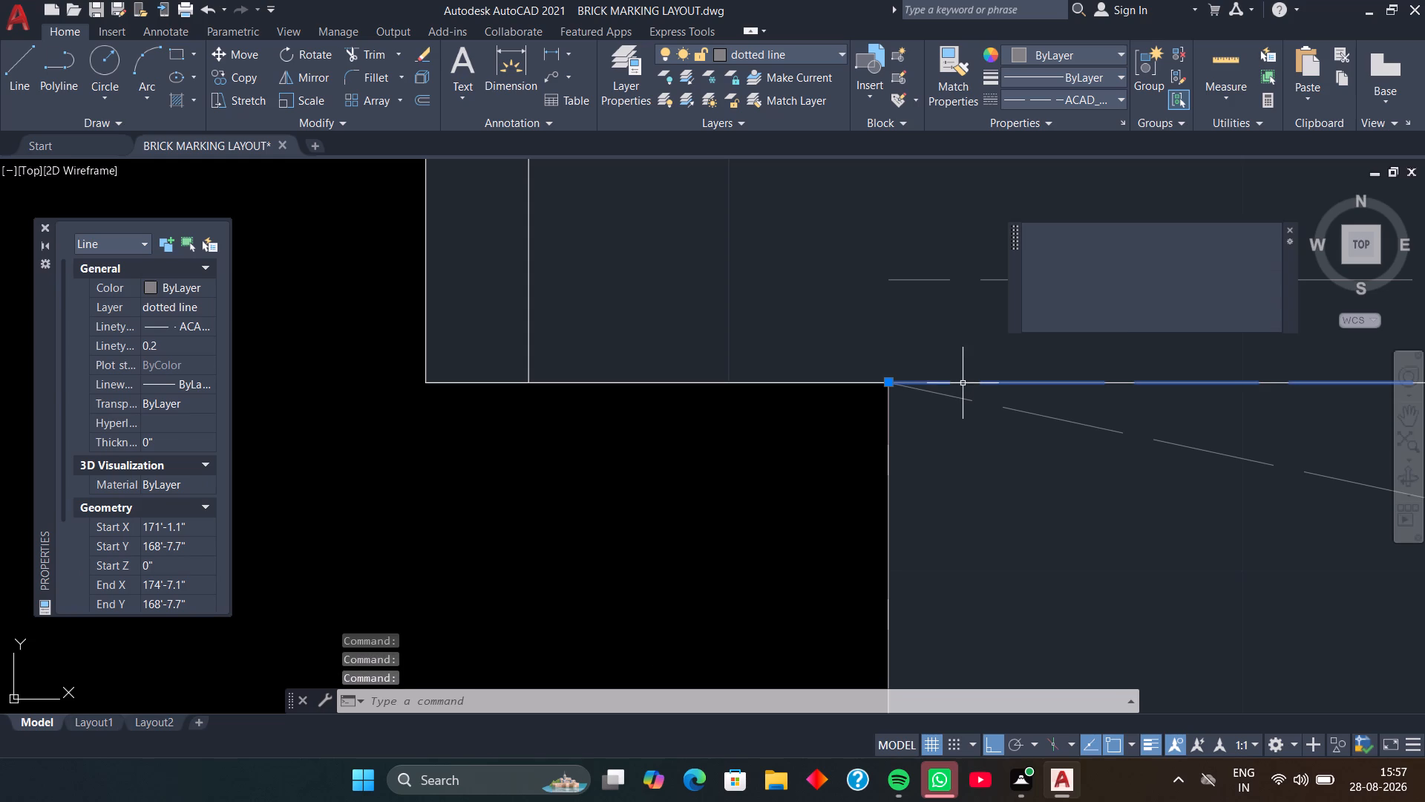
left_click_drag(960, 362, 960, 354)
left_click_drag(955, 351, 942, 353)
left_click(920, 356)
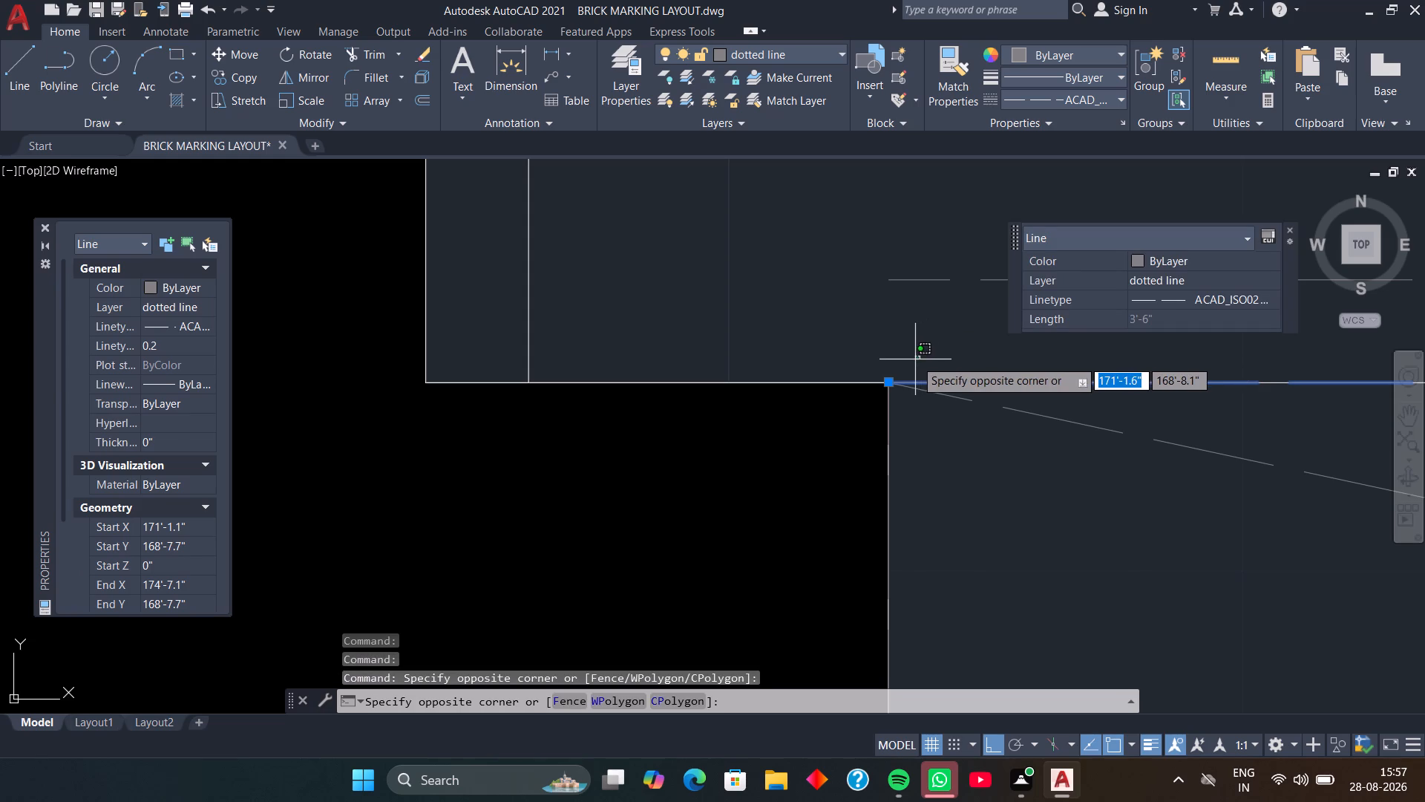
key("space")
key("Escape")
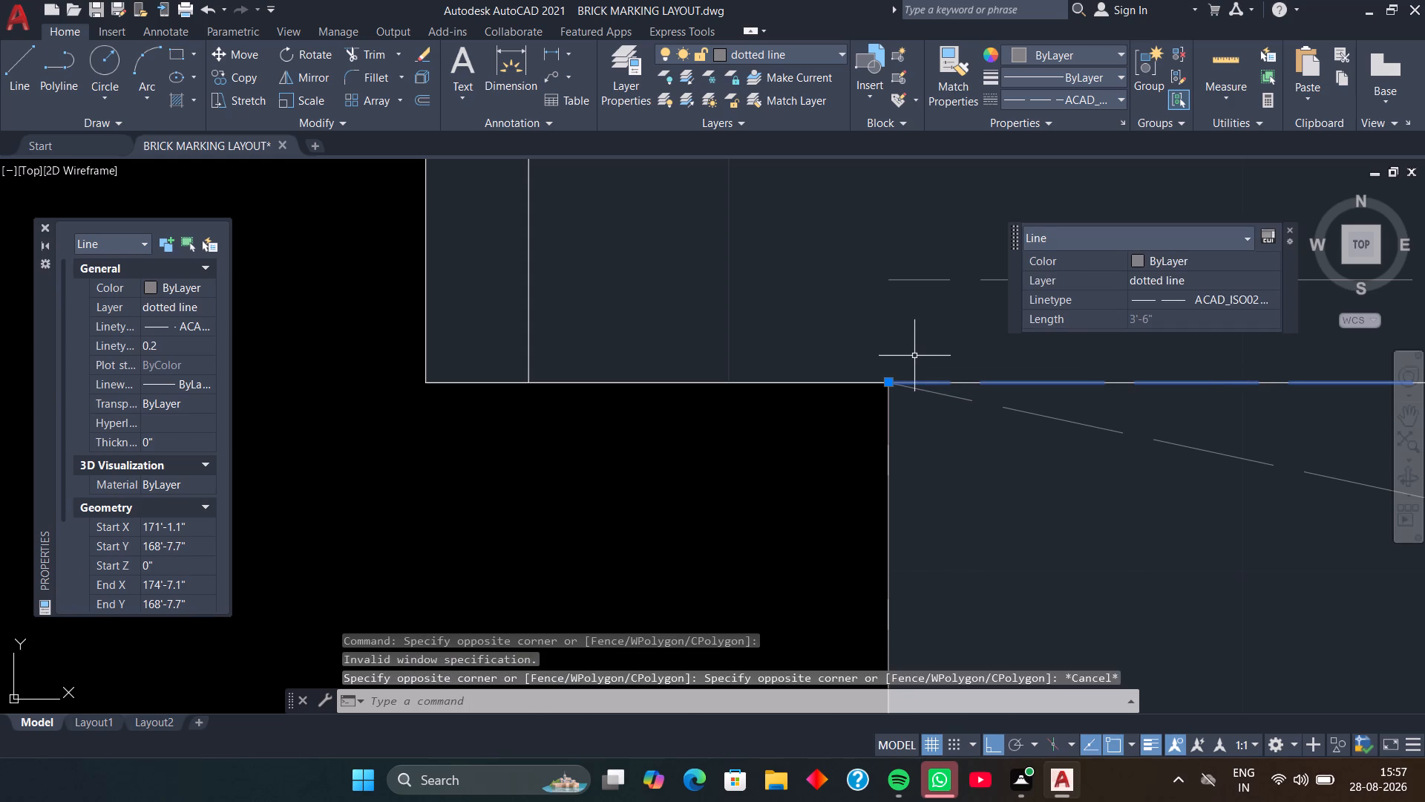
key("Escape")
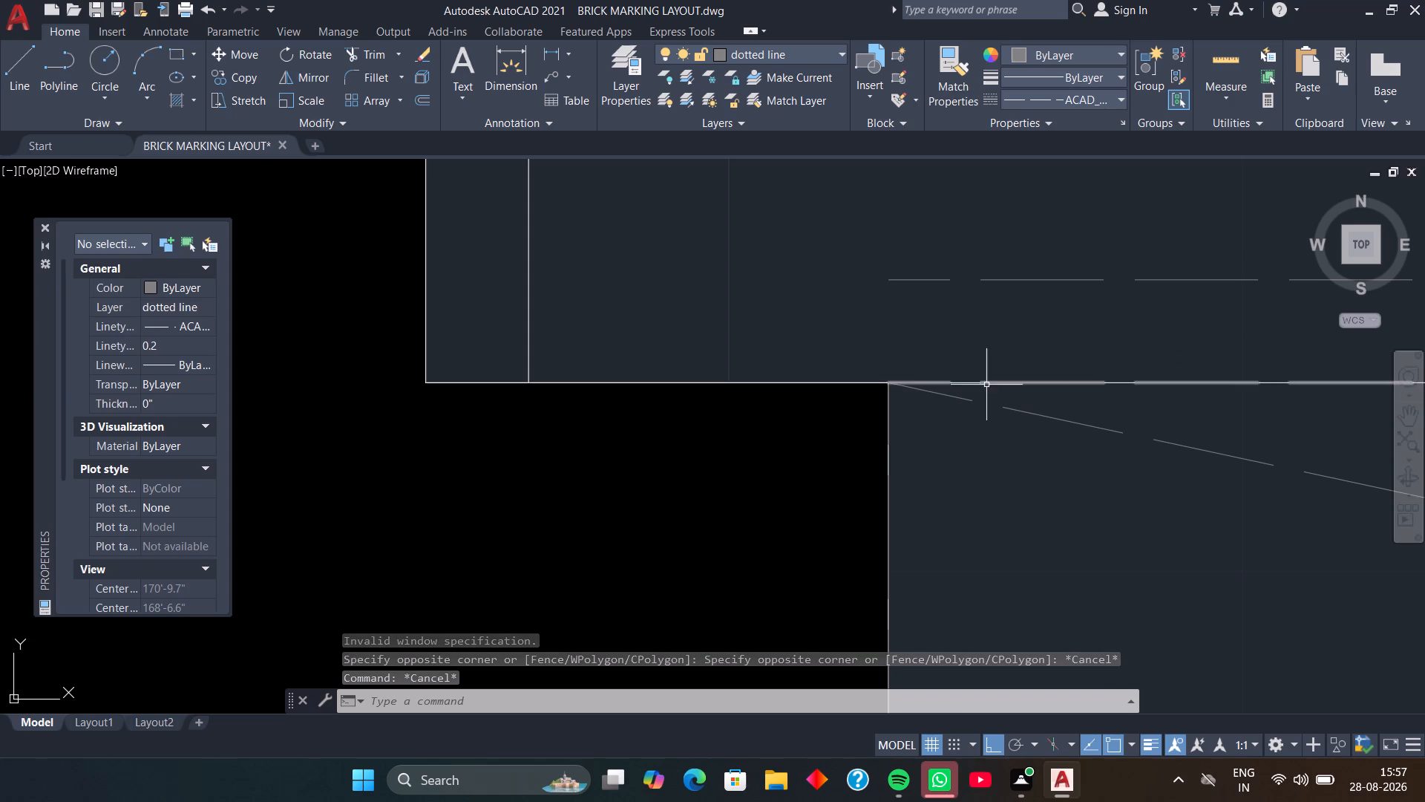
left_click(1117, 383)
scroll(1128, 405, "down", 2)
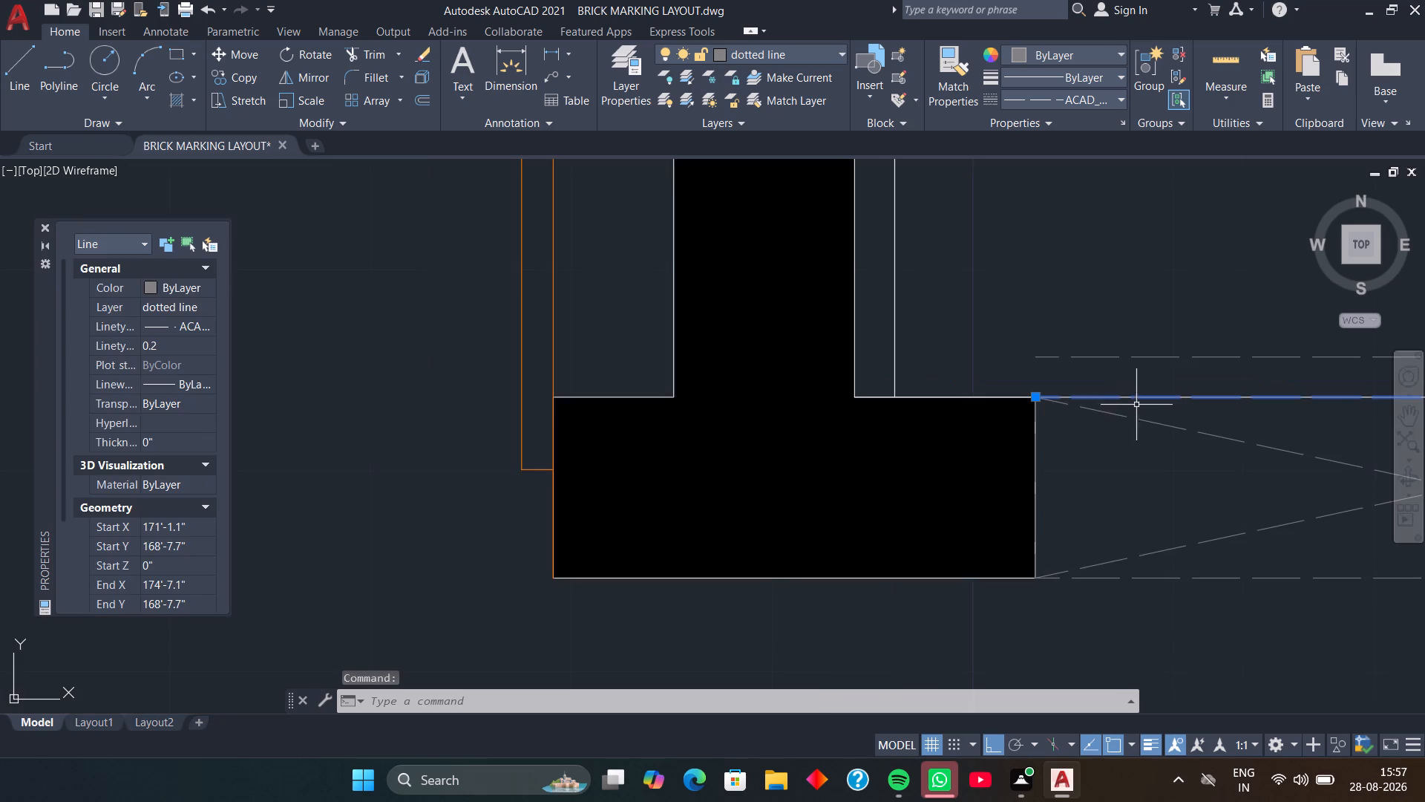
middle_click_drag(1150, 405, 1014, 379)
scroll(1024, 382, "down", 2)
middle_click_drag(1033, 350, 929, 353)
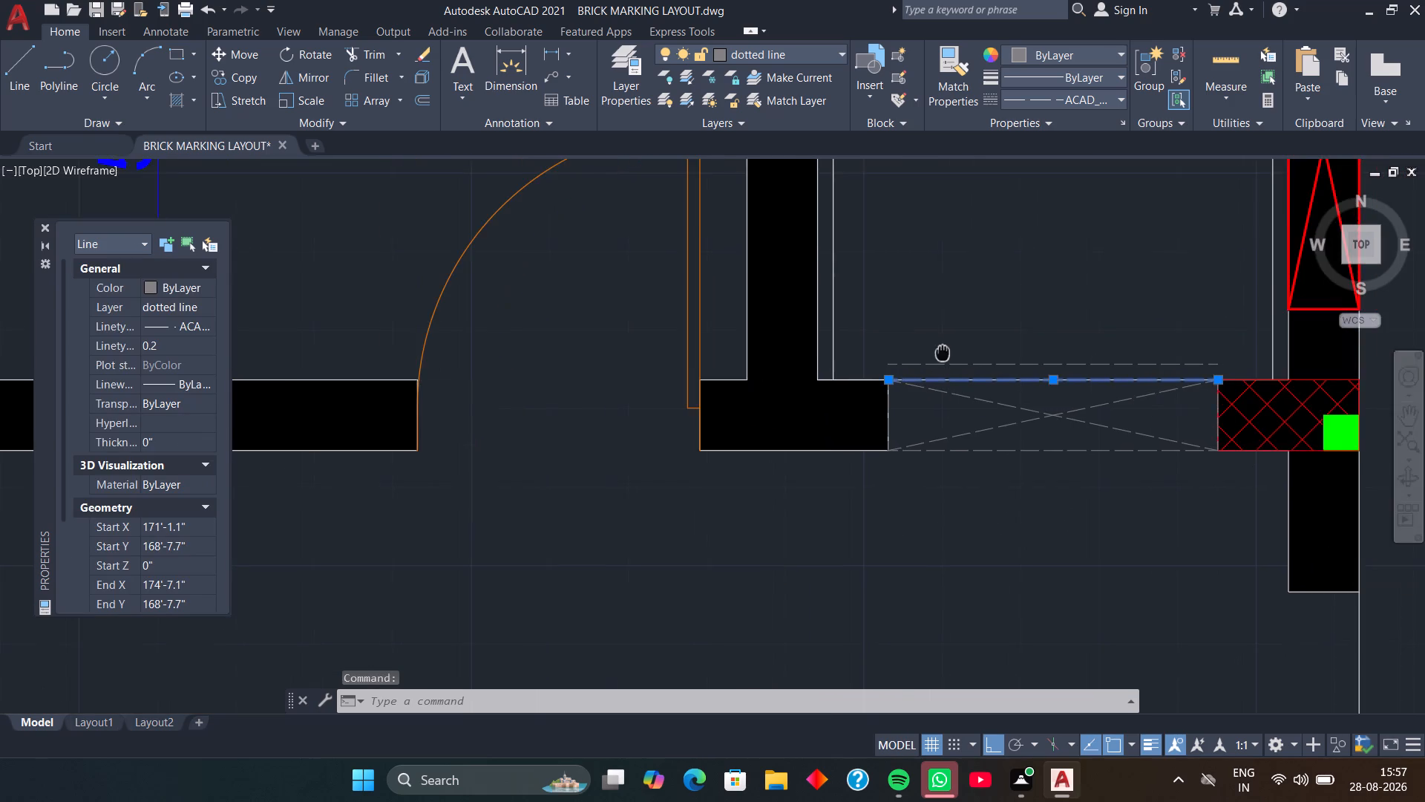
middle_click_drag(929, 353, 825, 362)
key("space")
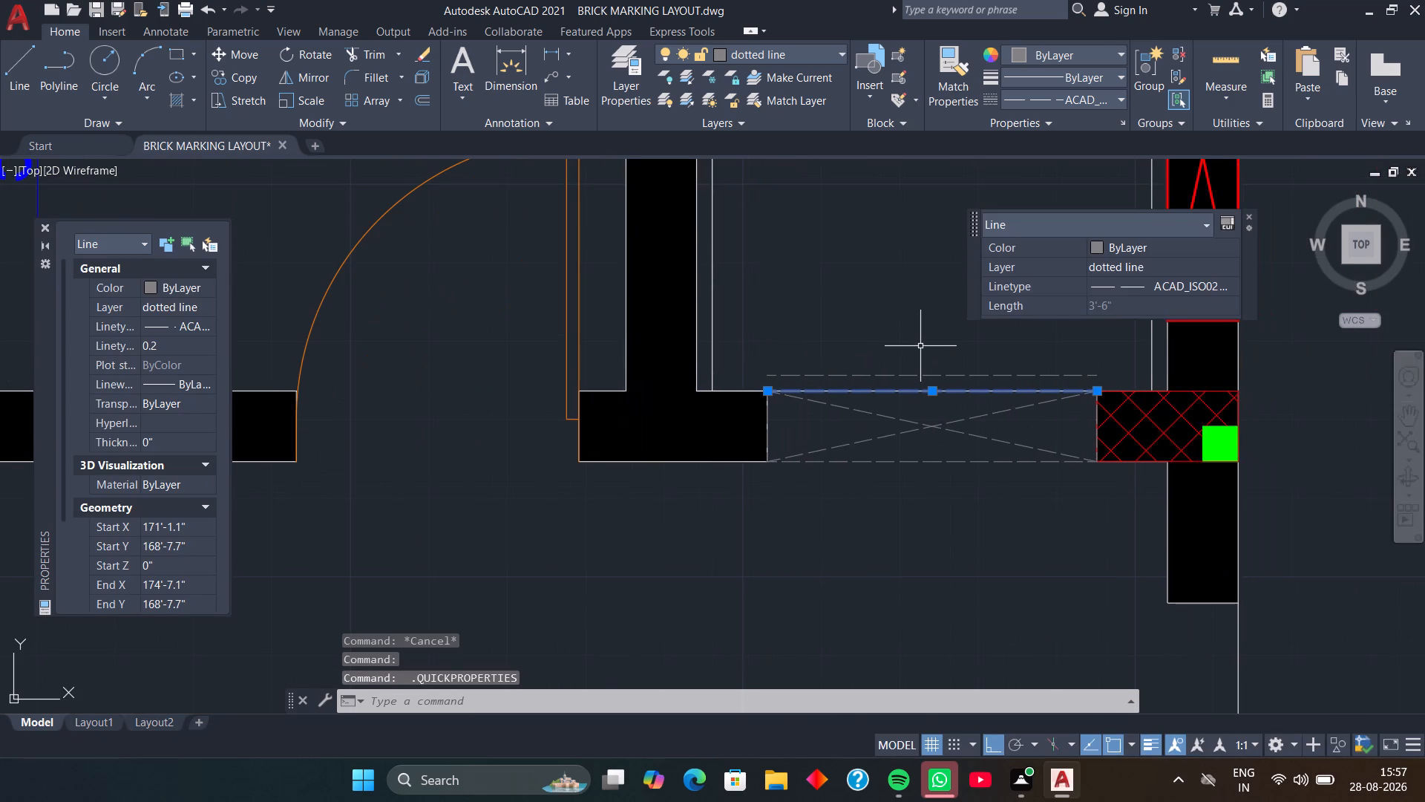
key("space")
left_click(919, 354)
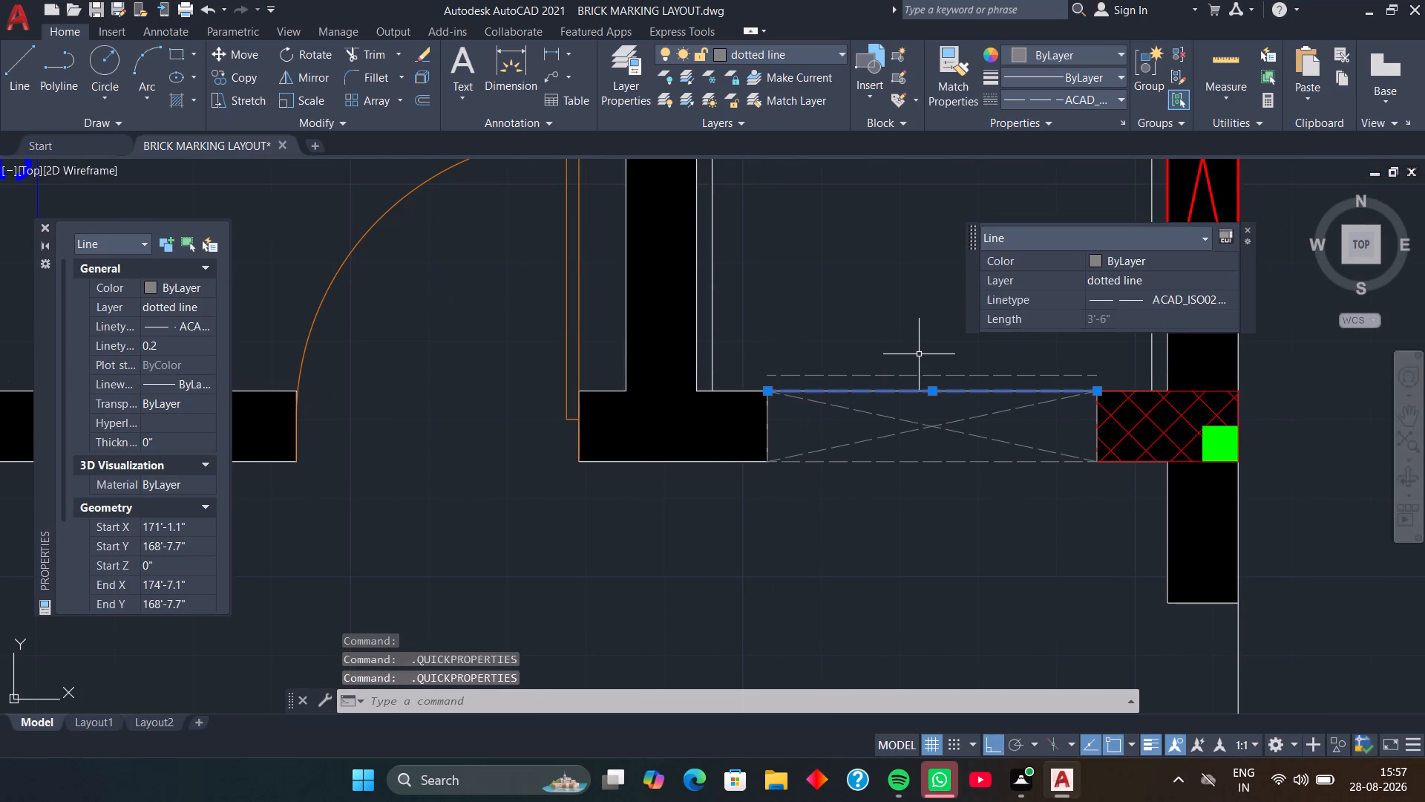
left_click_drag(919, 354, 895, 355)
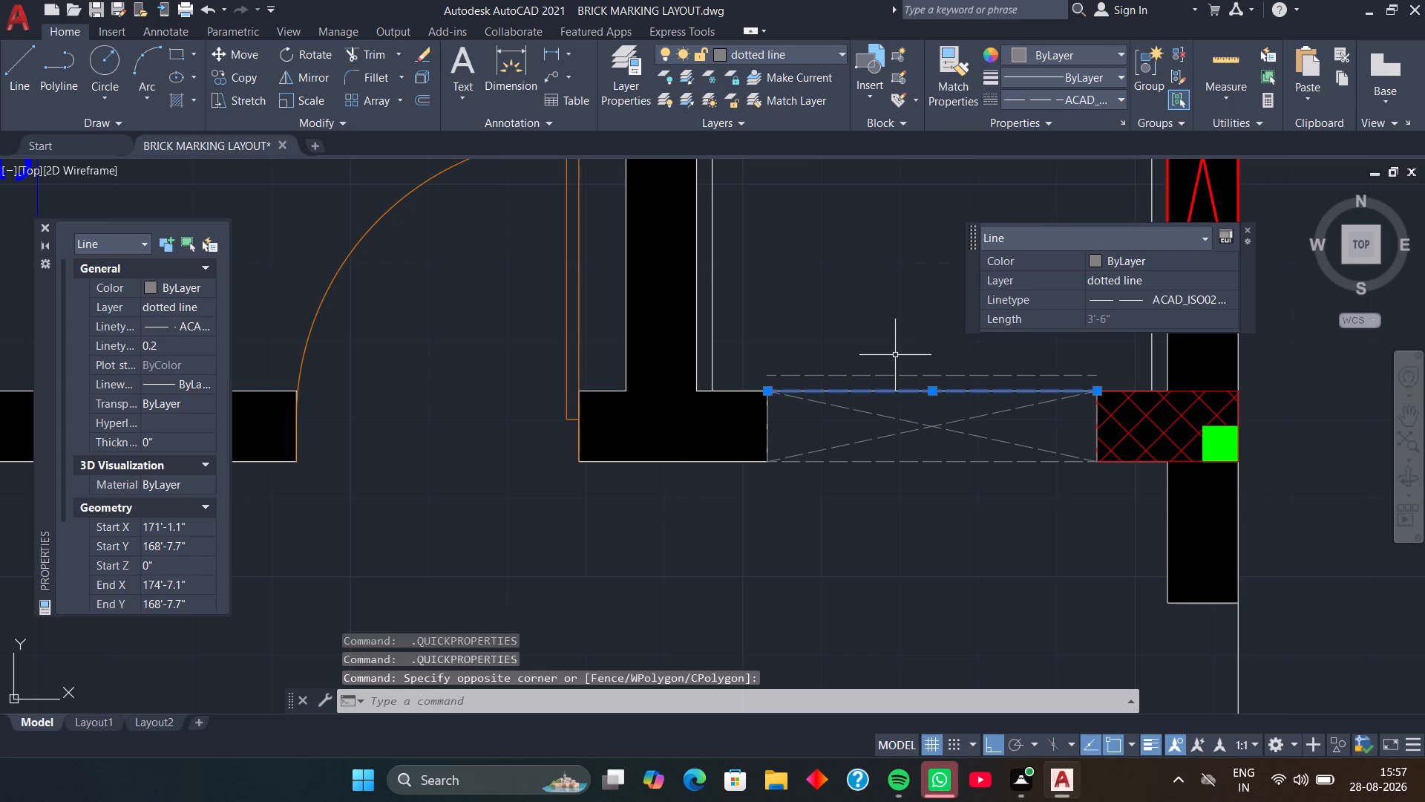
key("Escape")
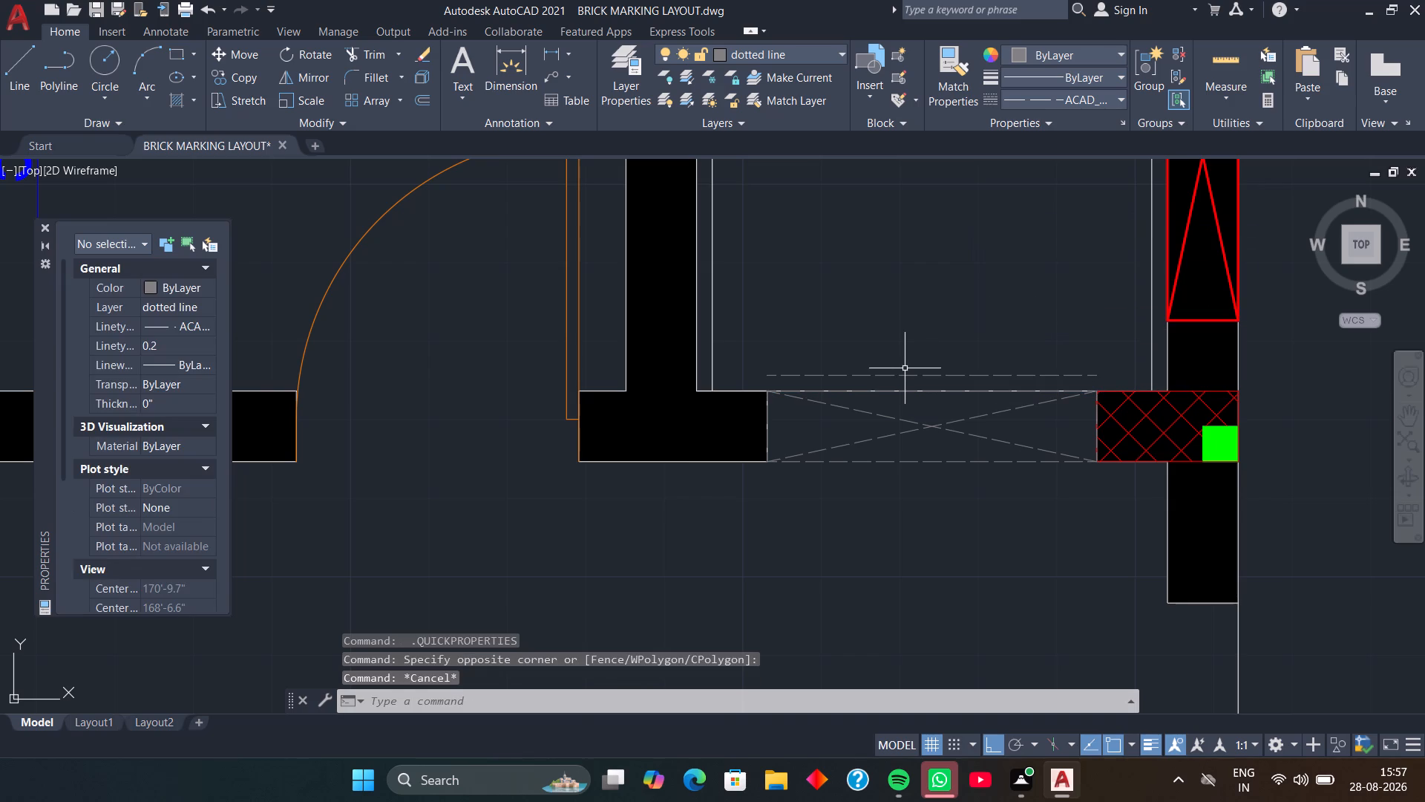
Extend the dashed inner line above the crossed opening to meet both side inner lines of the small room.
type("ex")
key("space")
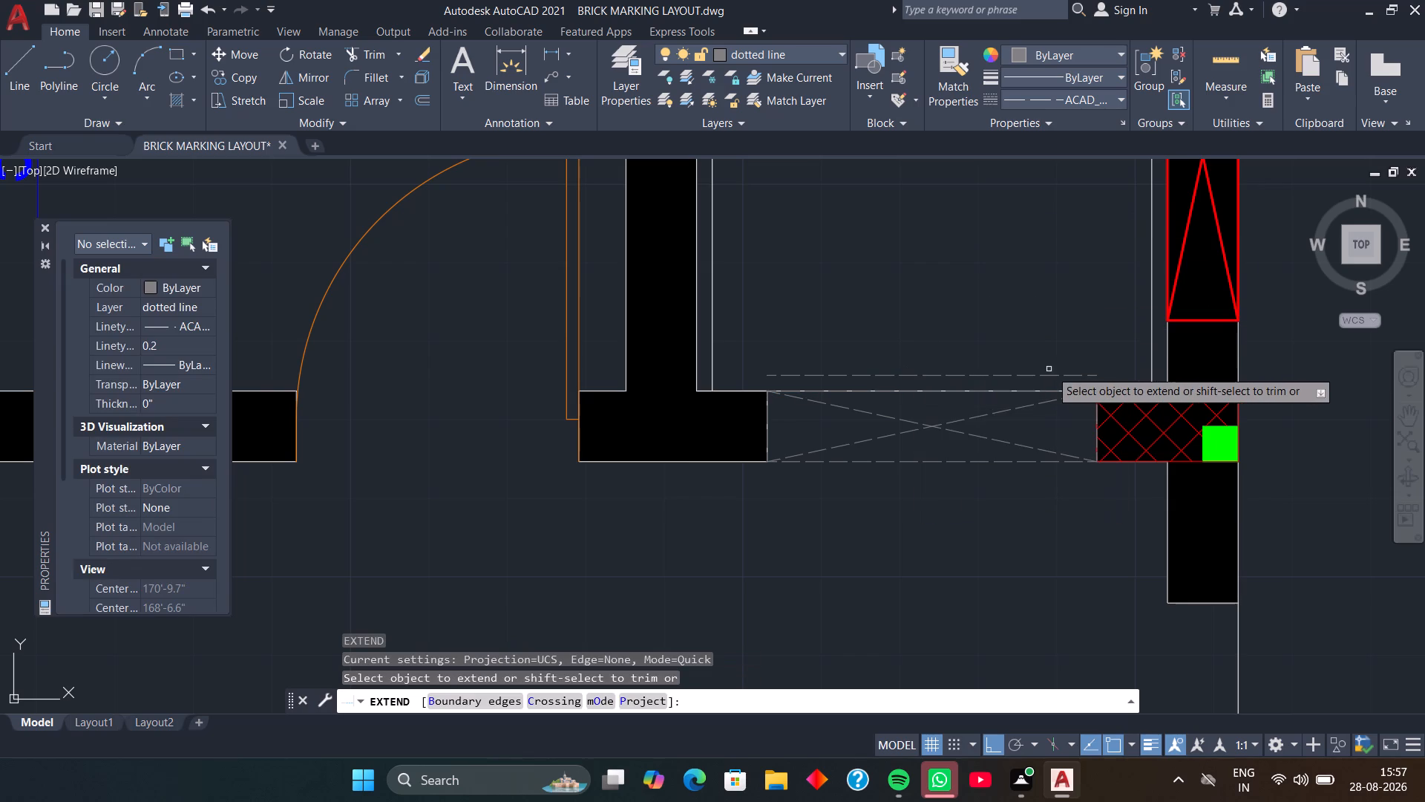
left_click(1058, 376)
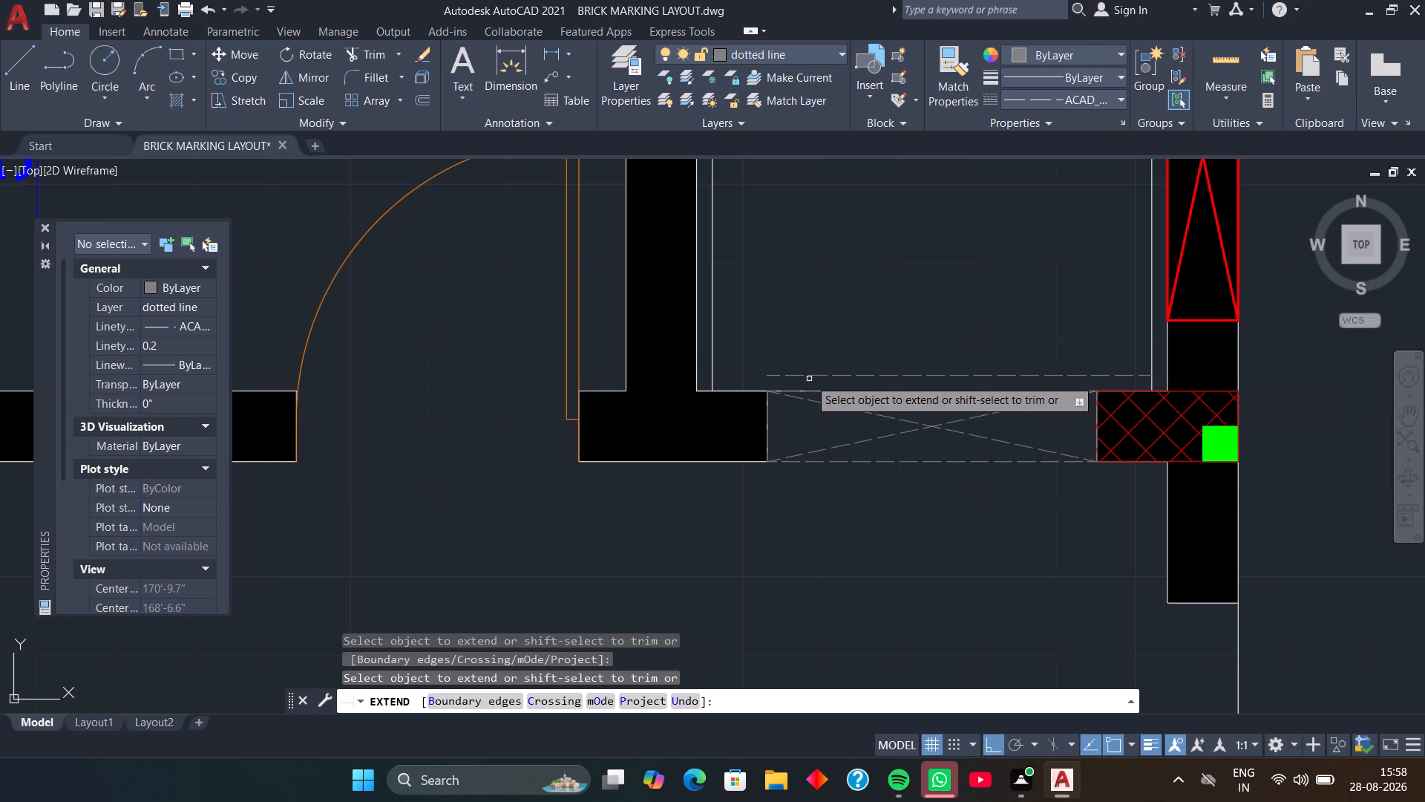
left_click(809, 379)
left_click(807, 366)
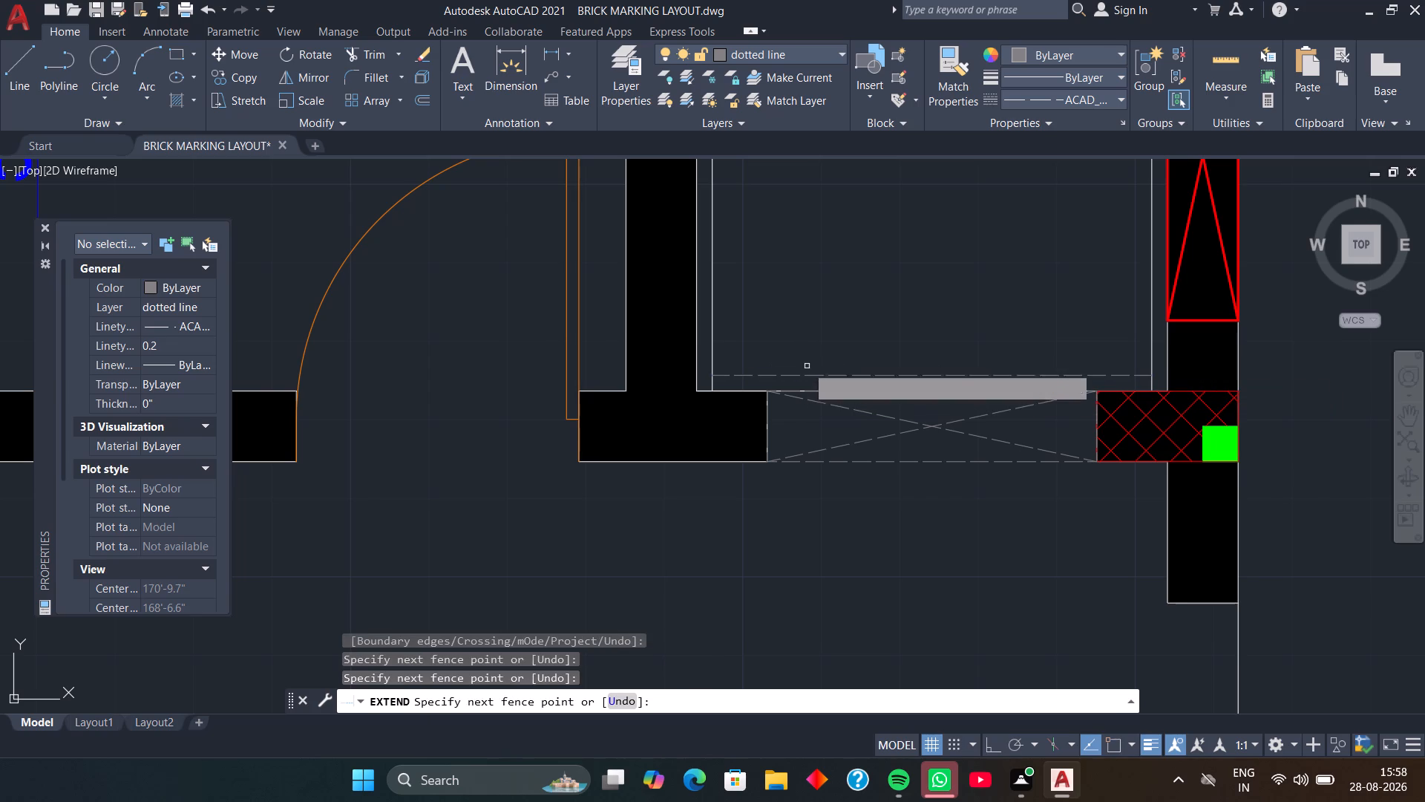
key("space")
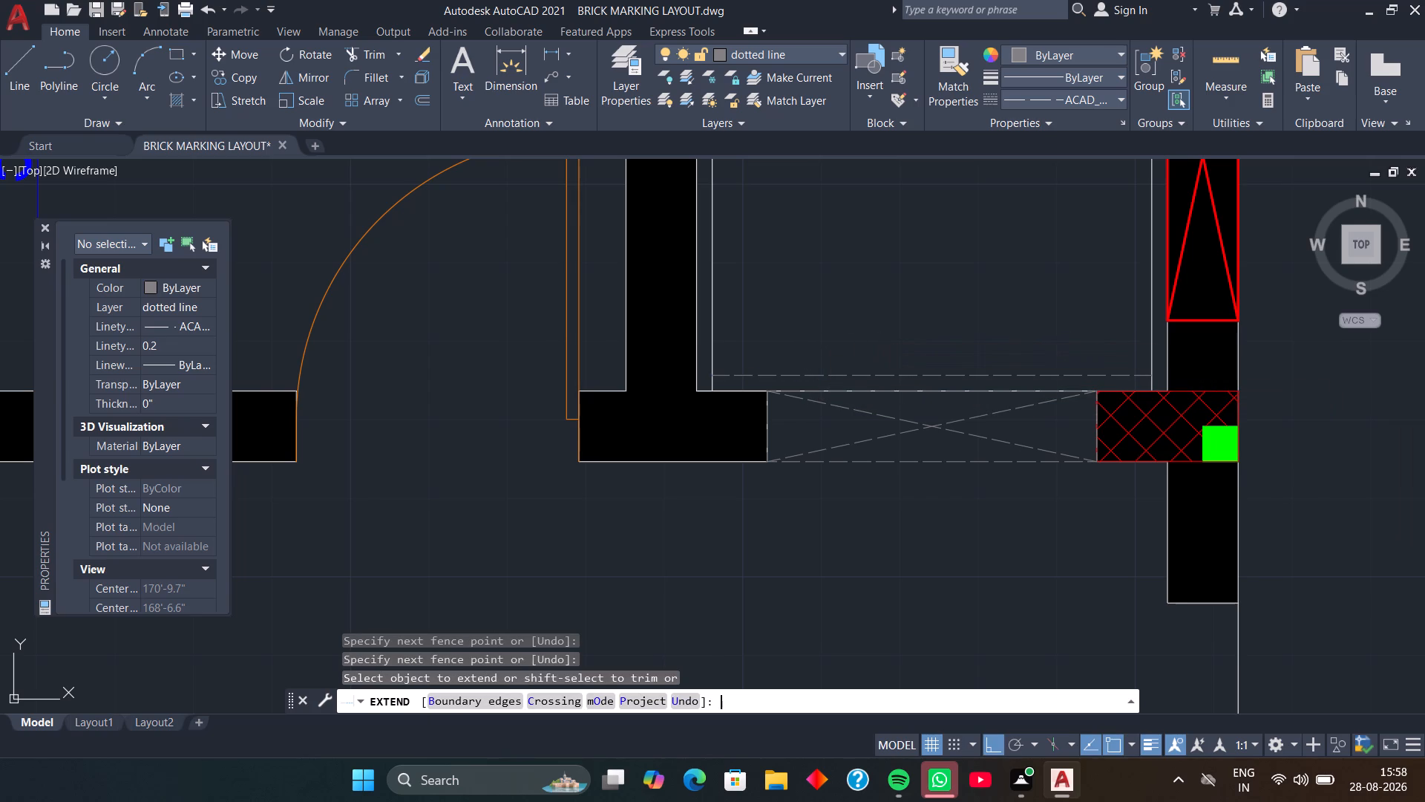
Trim the side inner lines below the dashed inner line and remove the overlapping lines along the opening's upper edge.
key("t")
key("r")
key("space")
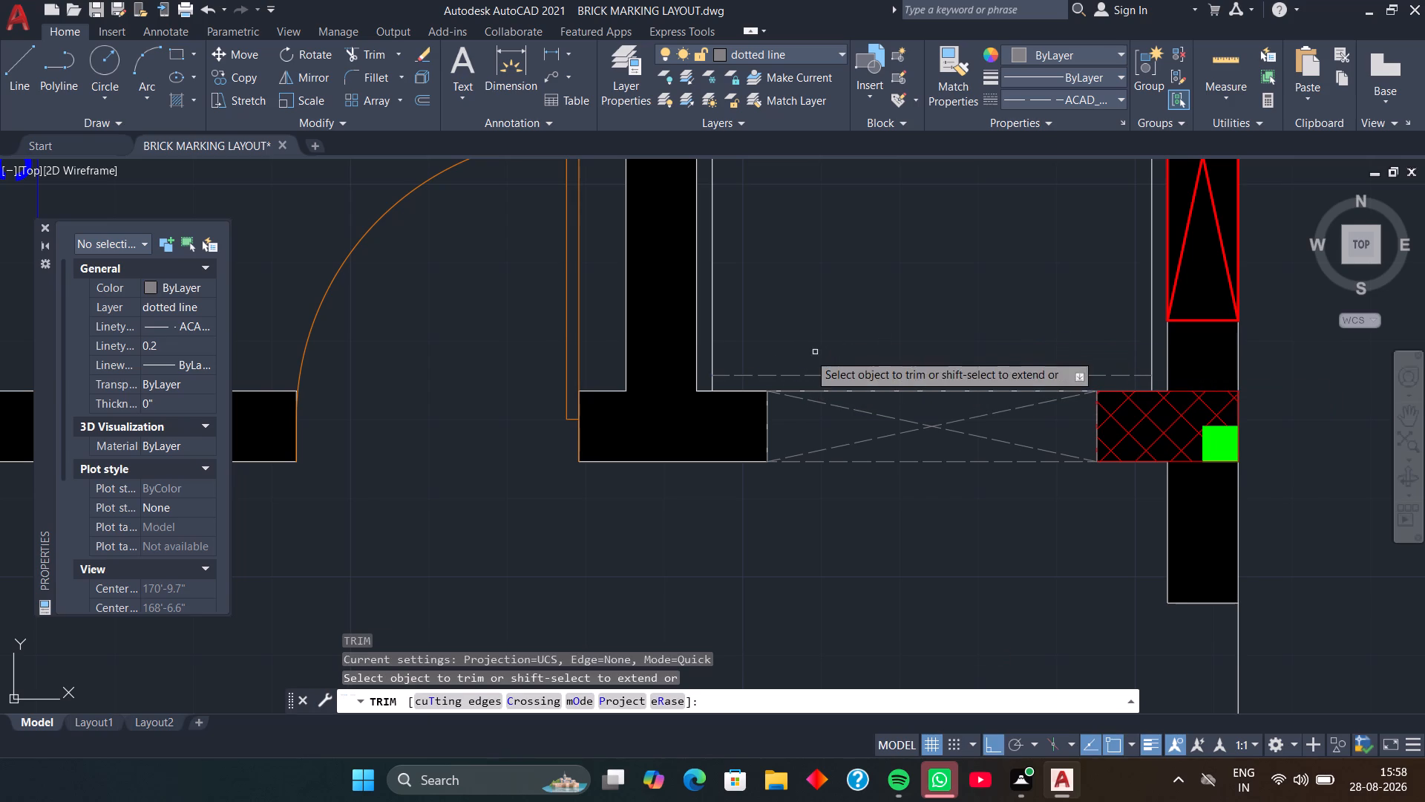
left_click(711, 383)
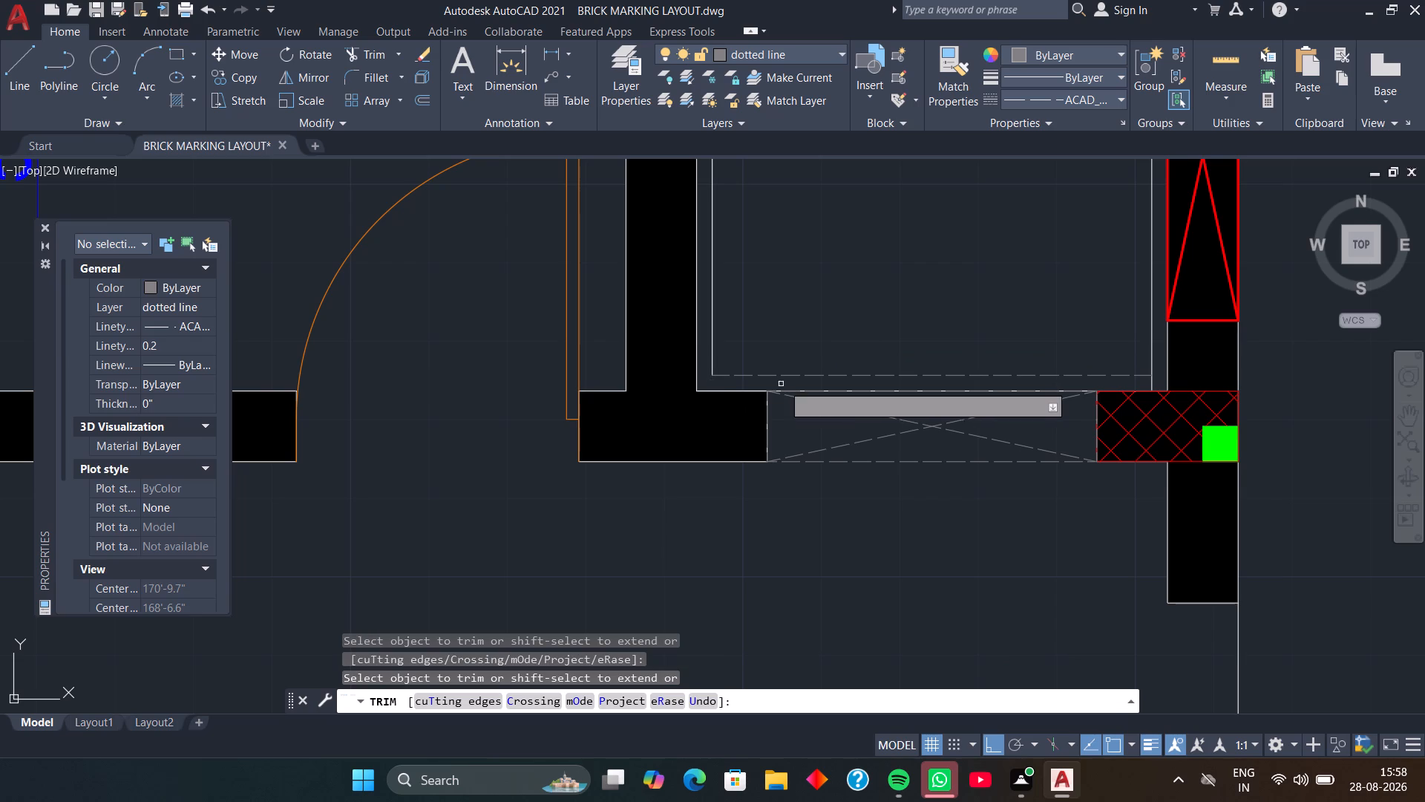
left_click(826, 390)
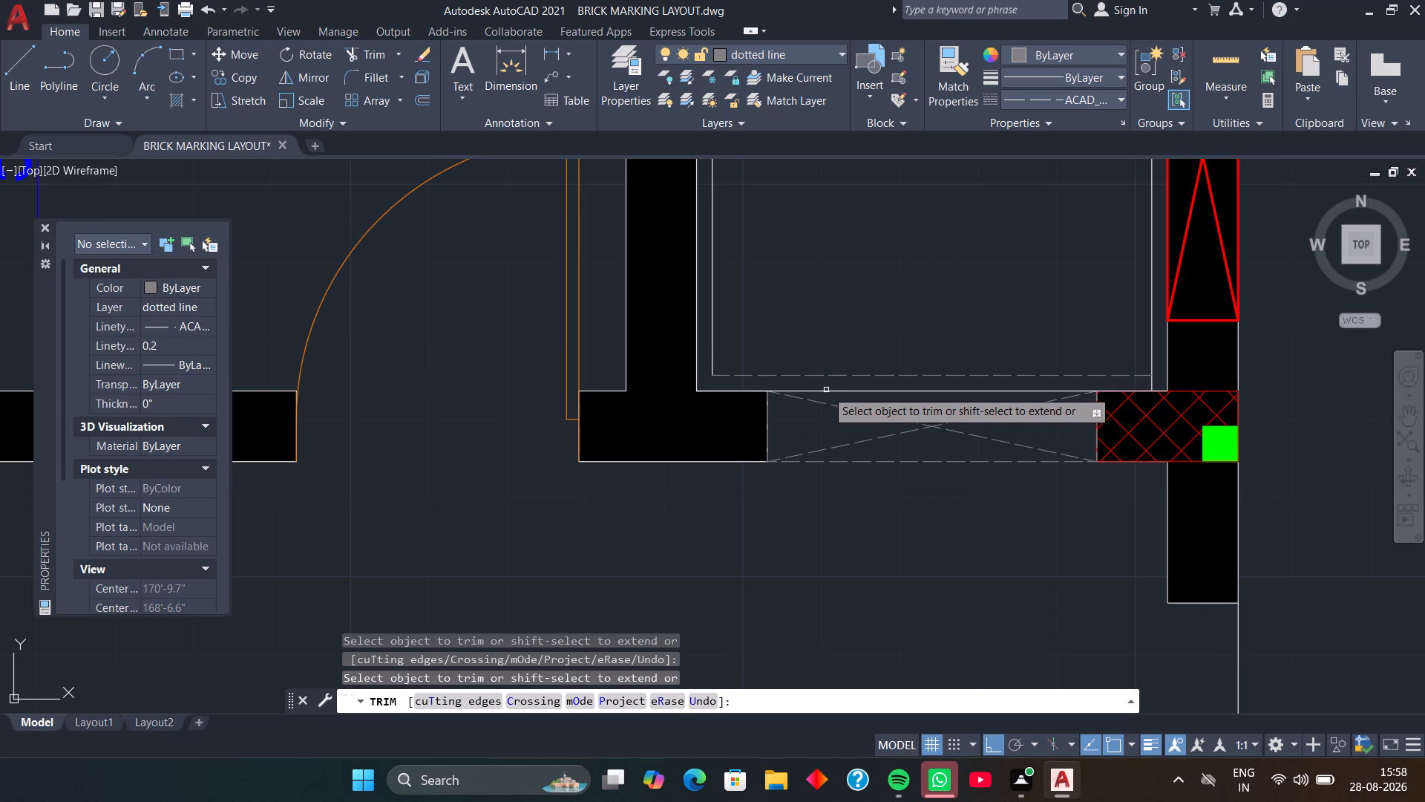
left_click(826, 390)
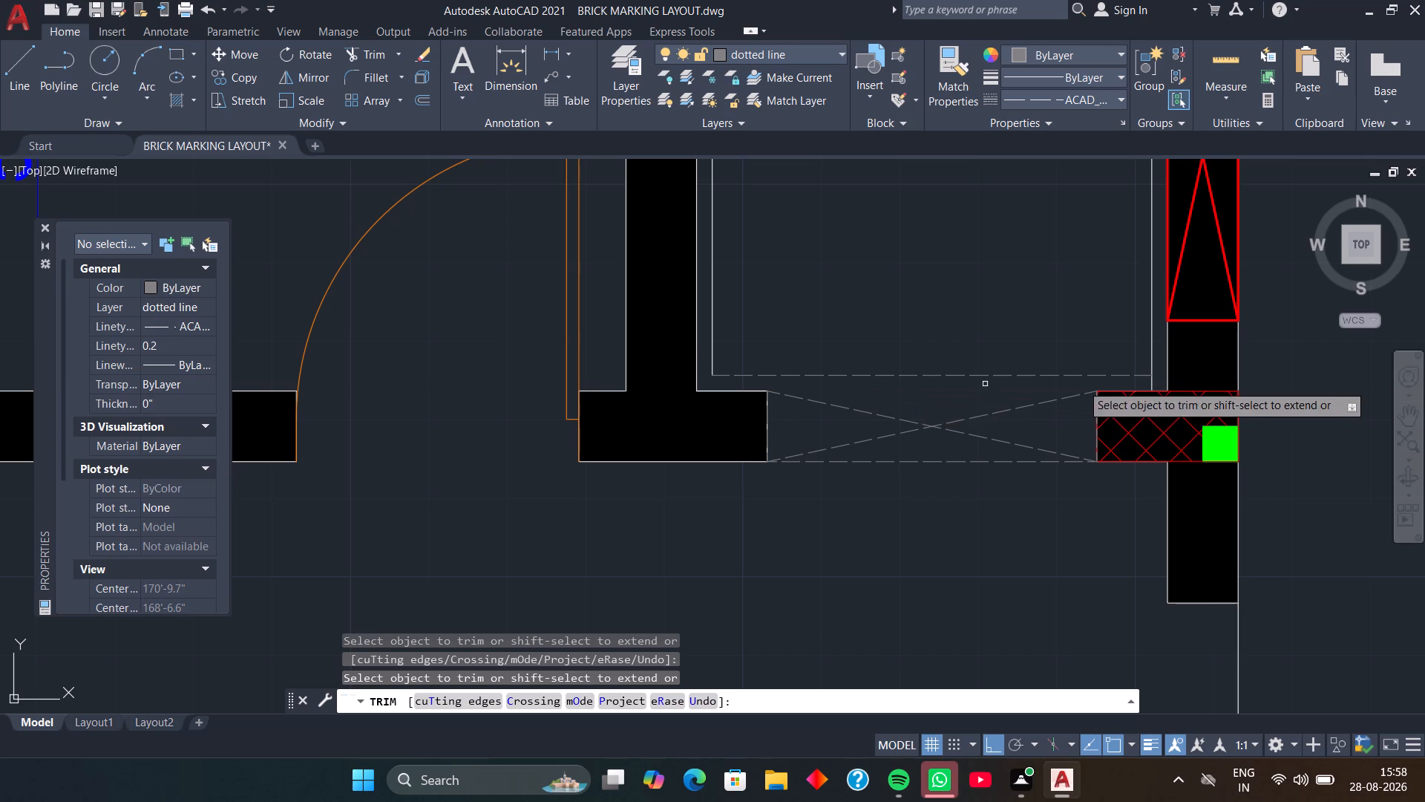
left_click(1151, 383)
key("space")
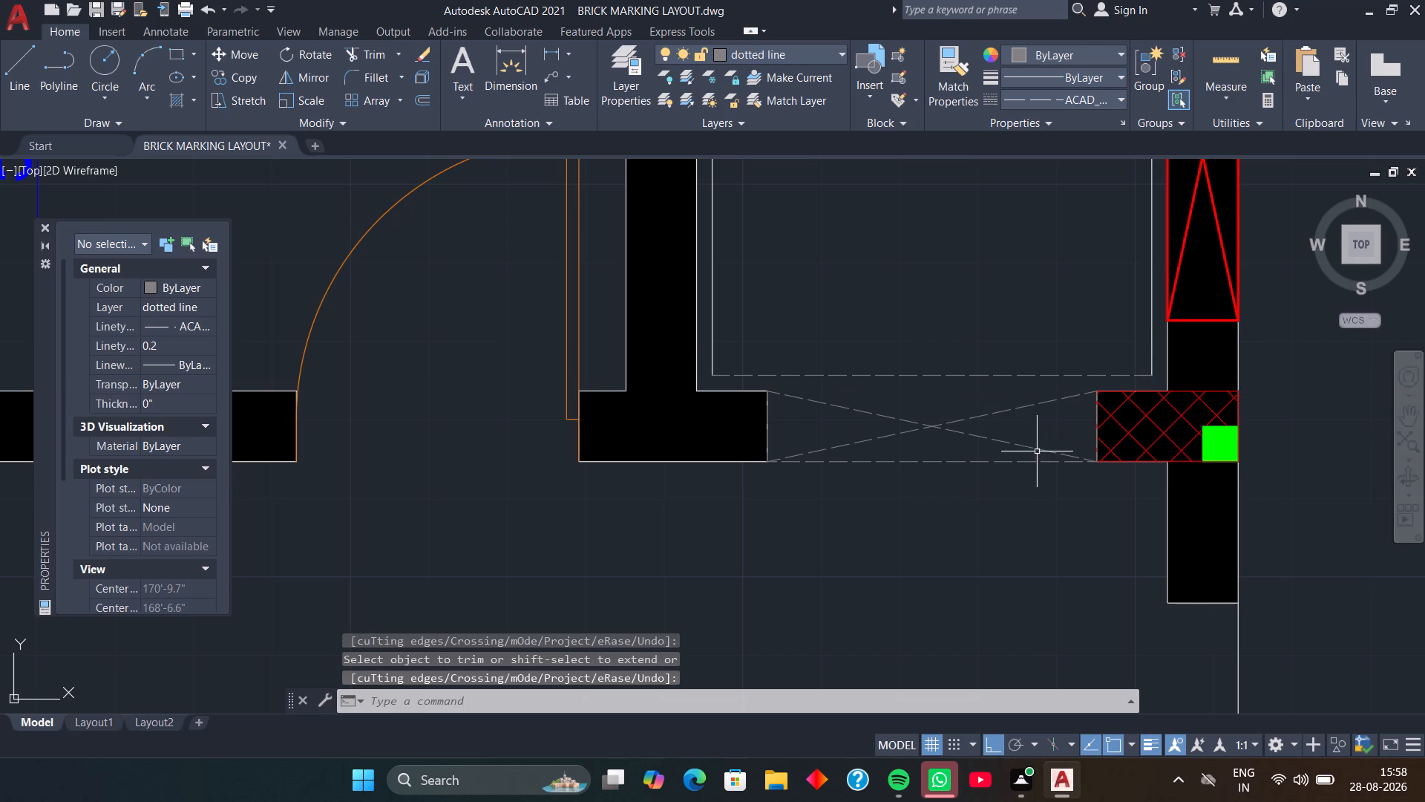
Copy the crossed box's lower dashed edge up to the opening's upper edge.
left_click(1025, 463)
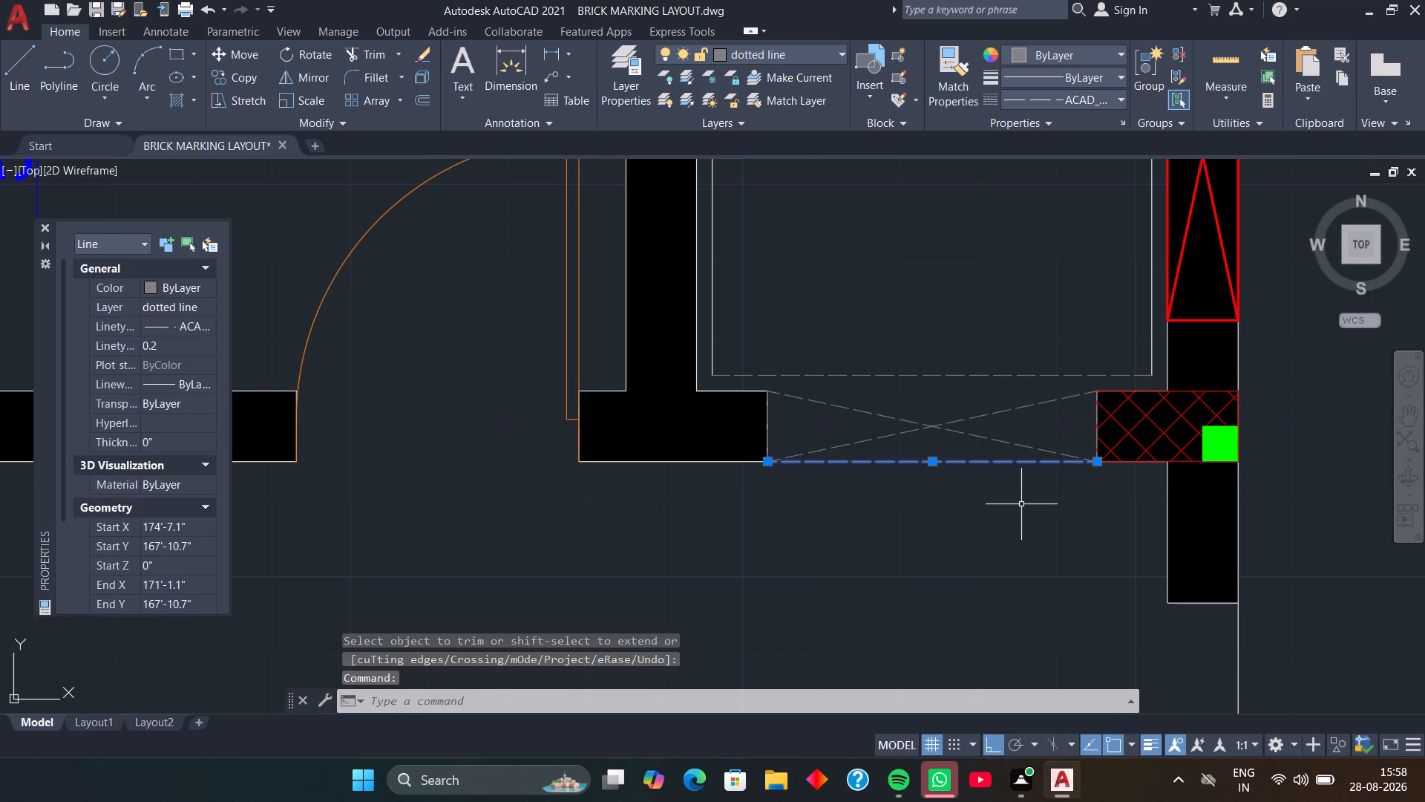
key("c")
key("o")
key("space")
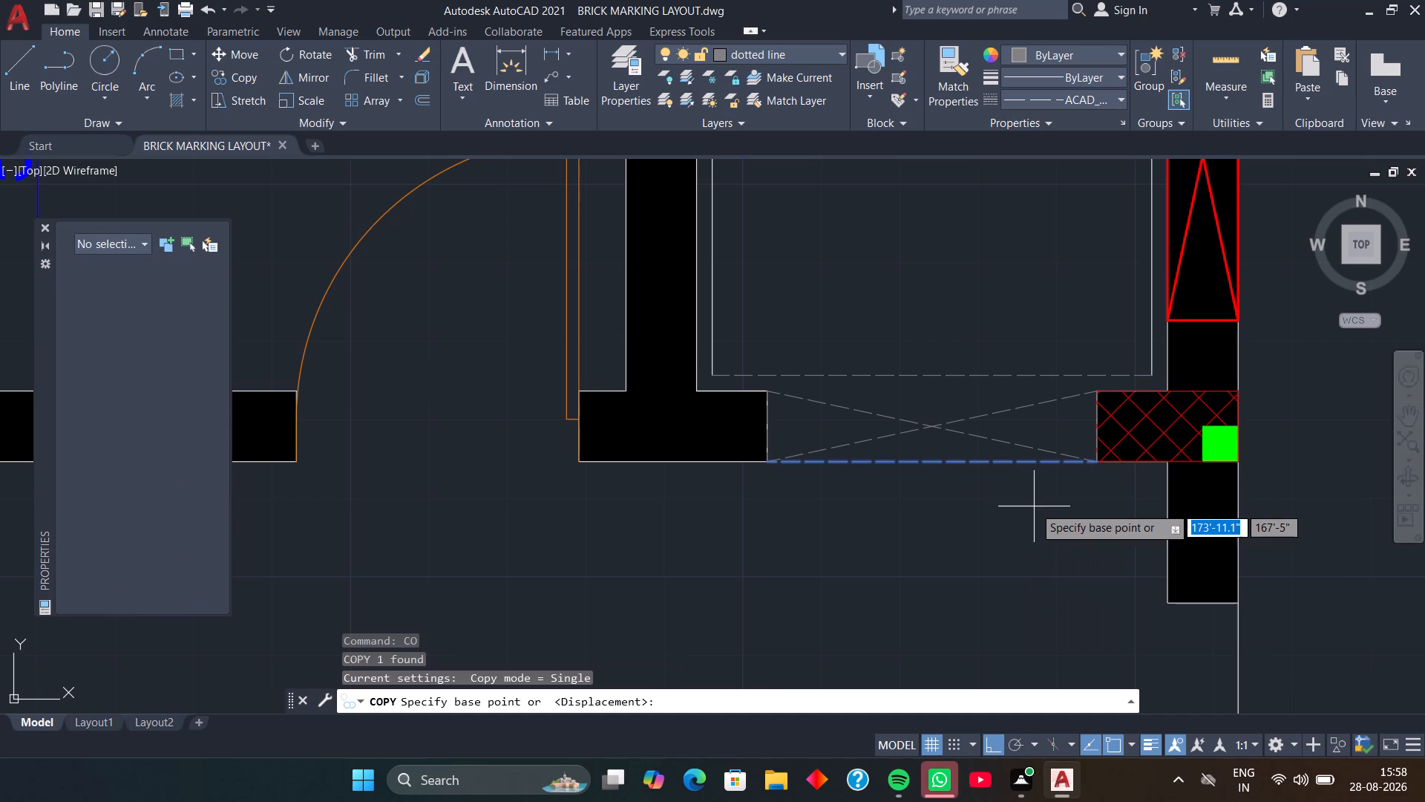
scroll(1102, 470, "up", 2)
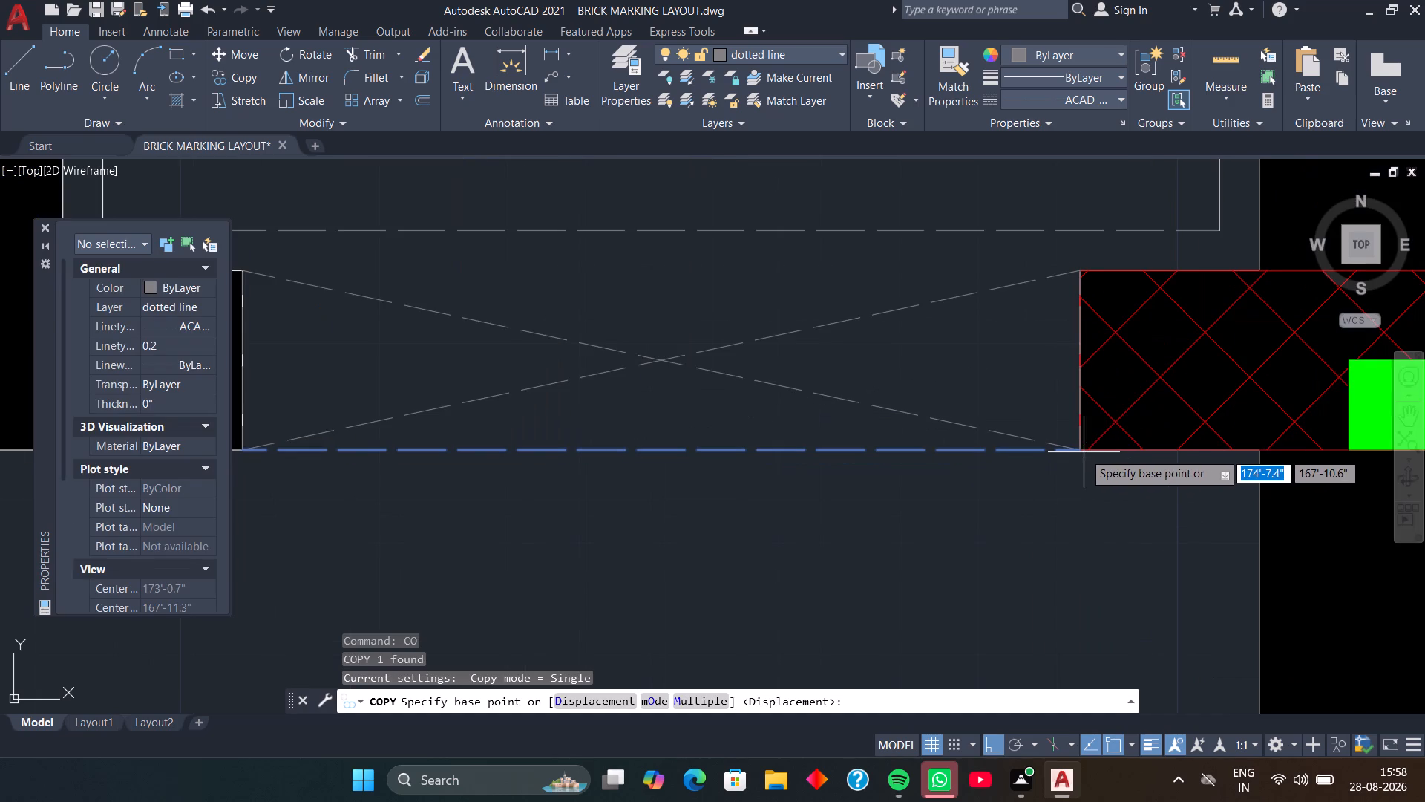
left_click(1084, 452)
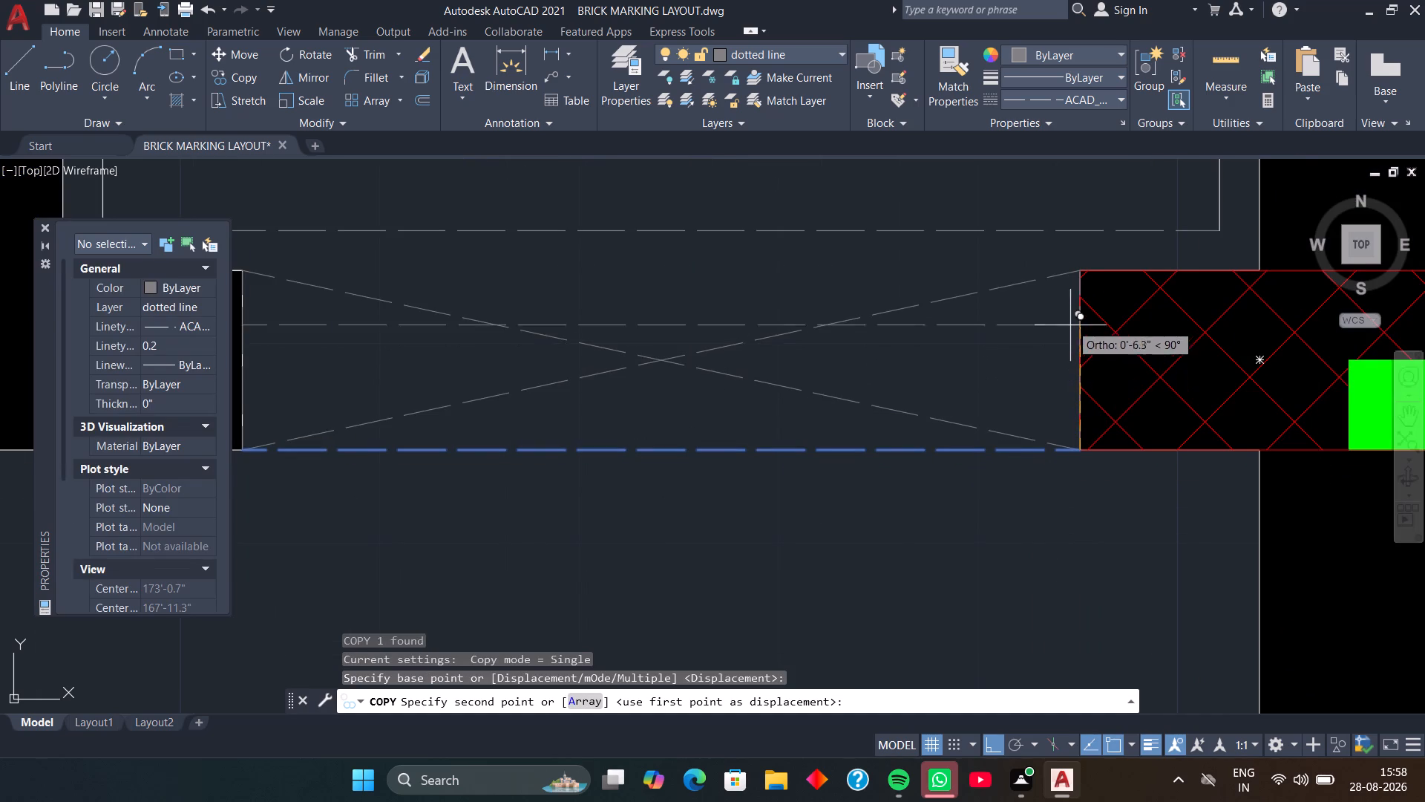
left_click(1079, 275)
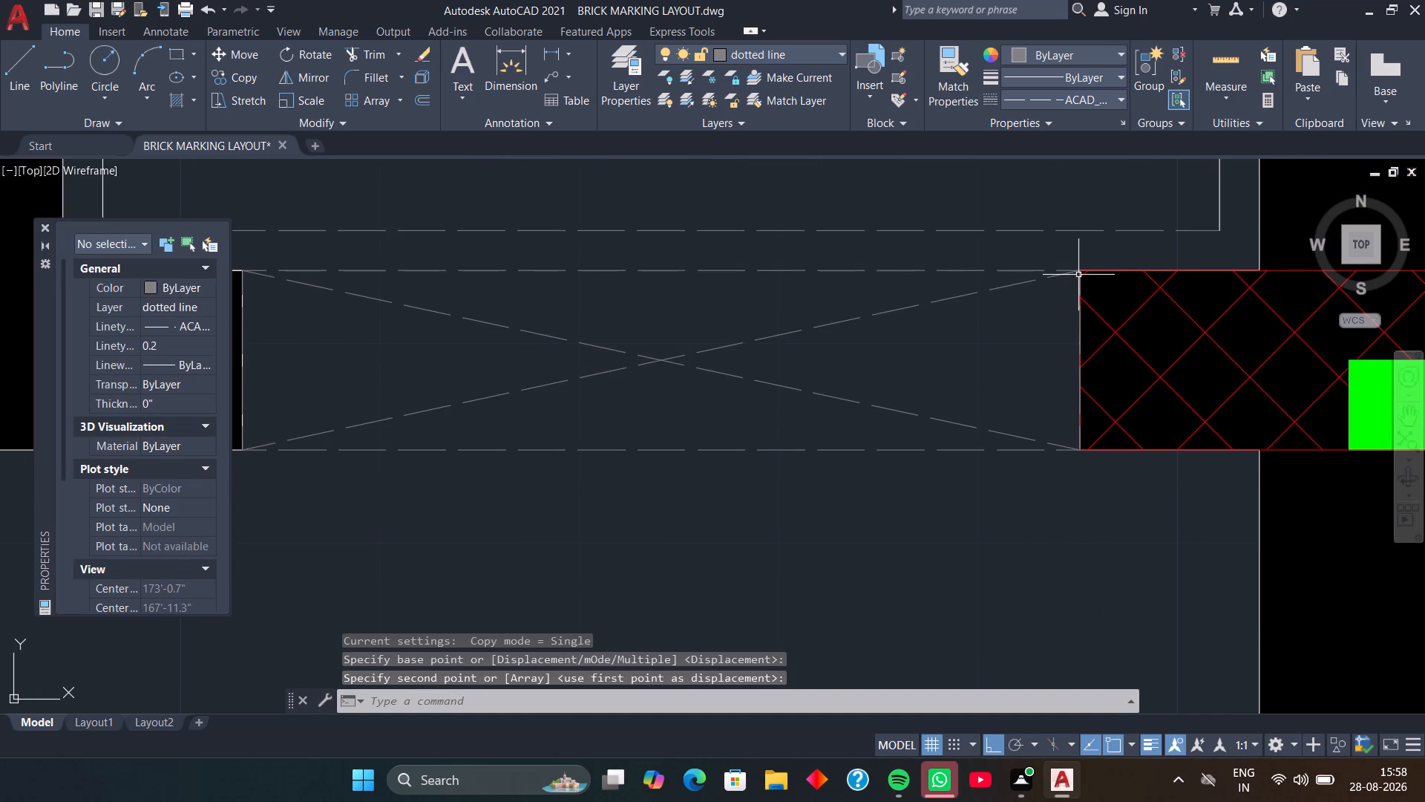
Trim the overrunning ends of the inner lines at the small room's two upper corners.
scroll(1015, 319, "down", 2)
middle_click_drag(986, 266, 989, 400)
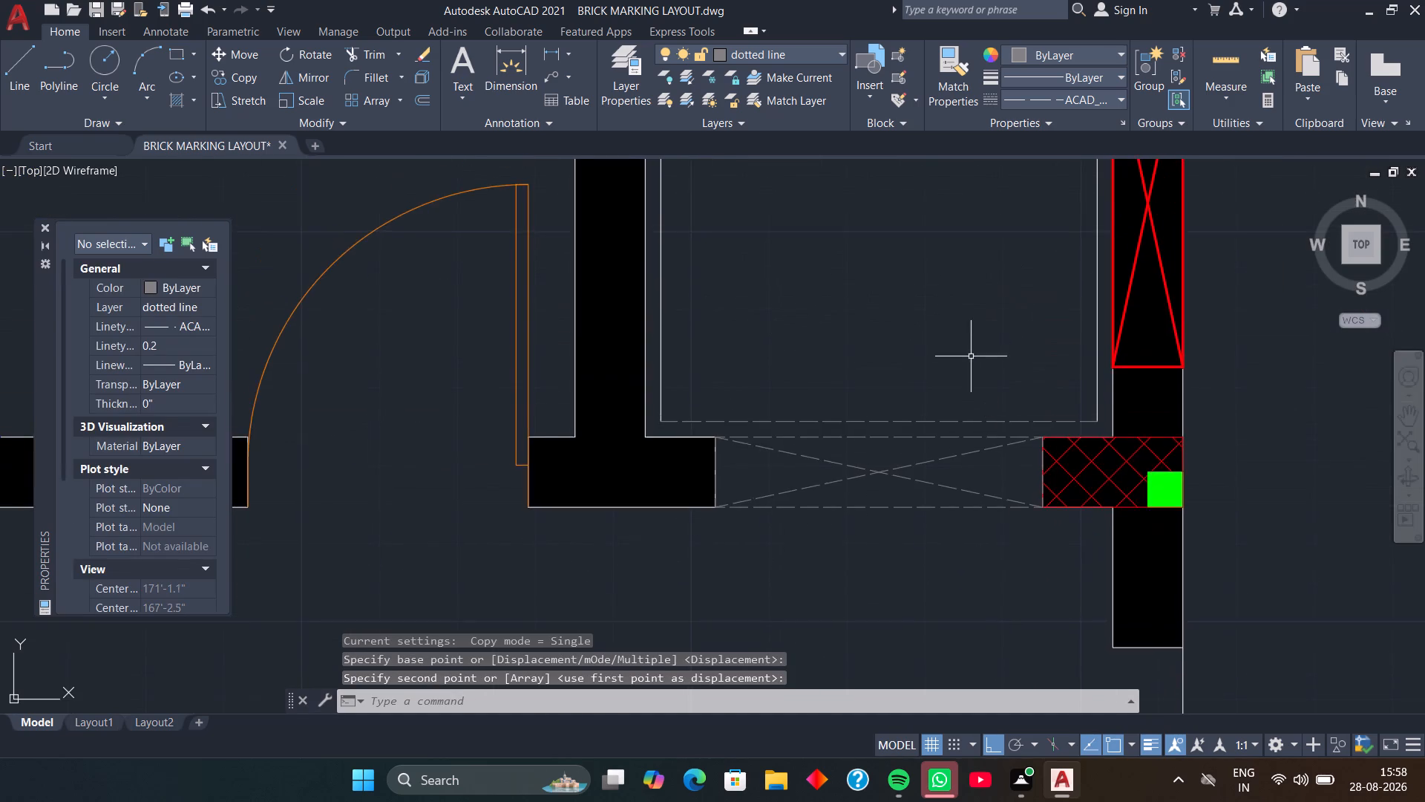
scroll(971, 343, "down", 1)
middle_click_drag(965, 342, 874, 437)
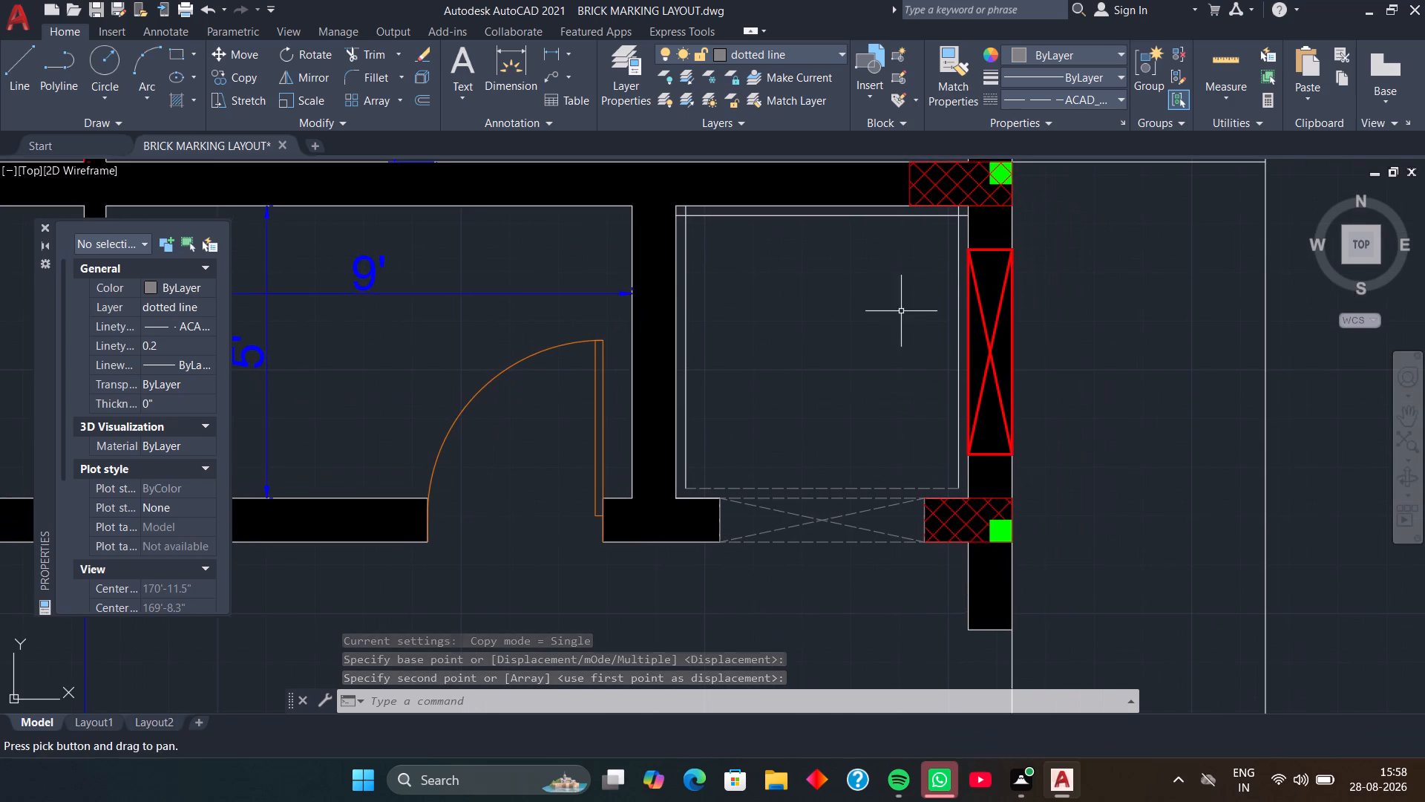
middle_click_drag(886, 300, 865, 454)
scroll(898, 412, "up", 2)
middle_click_drag(900, 376, 877, 439)
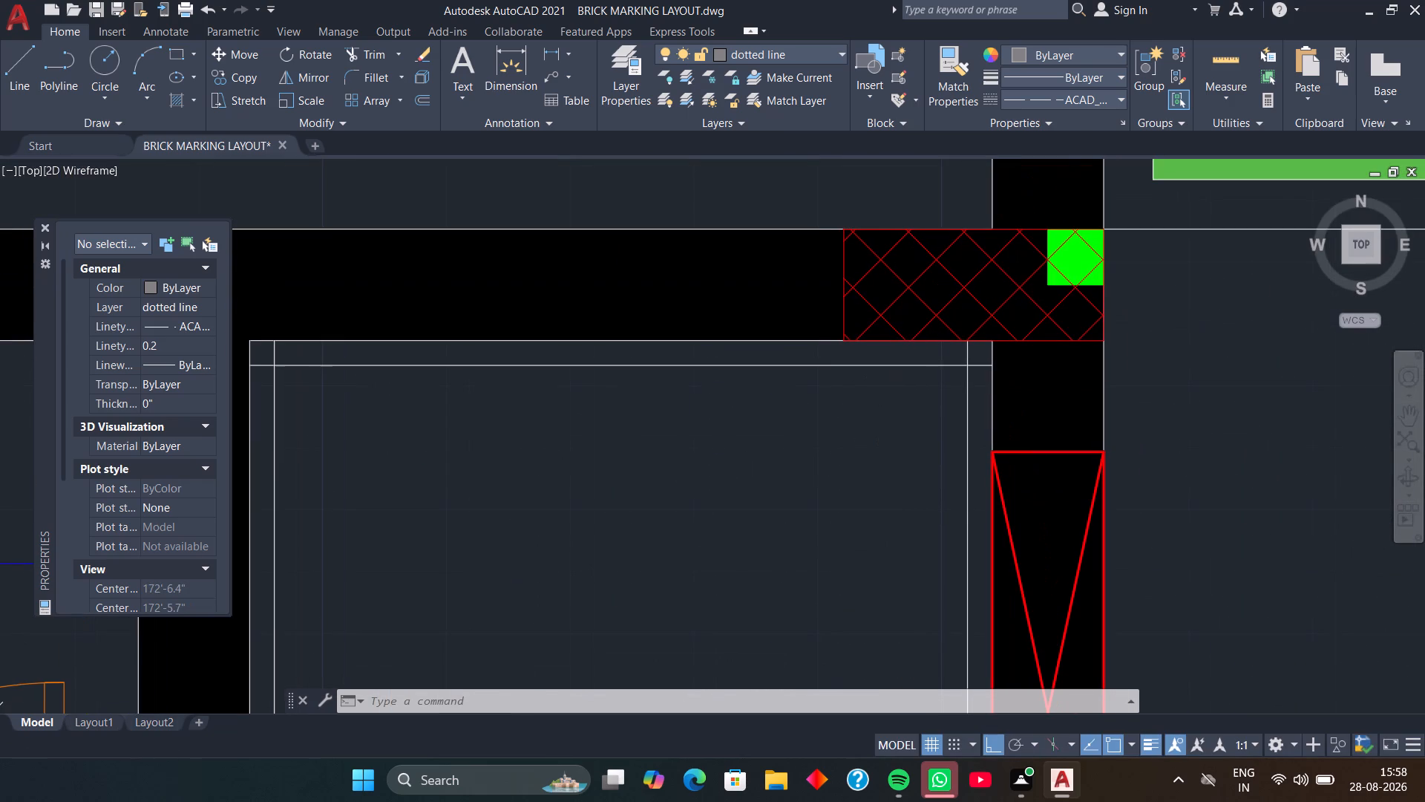
key("t")
type("r")
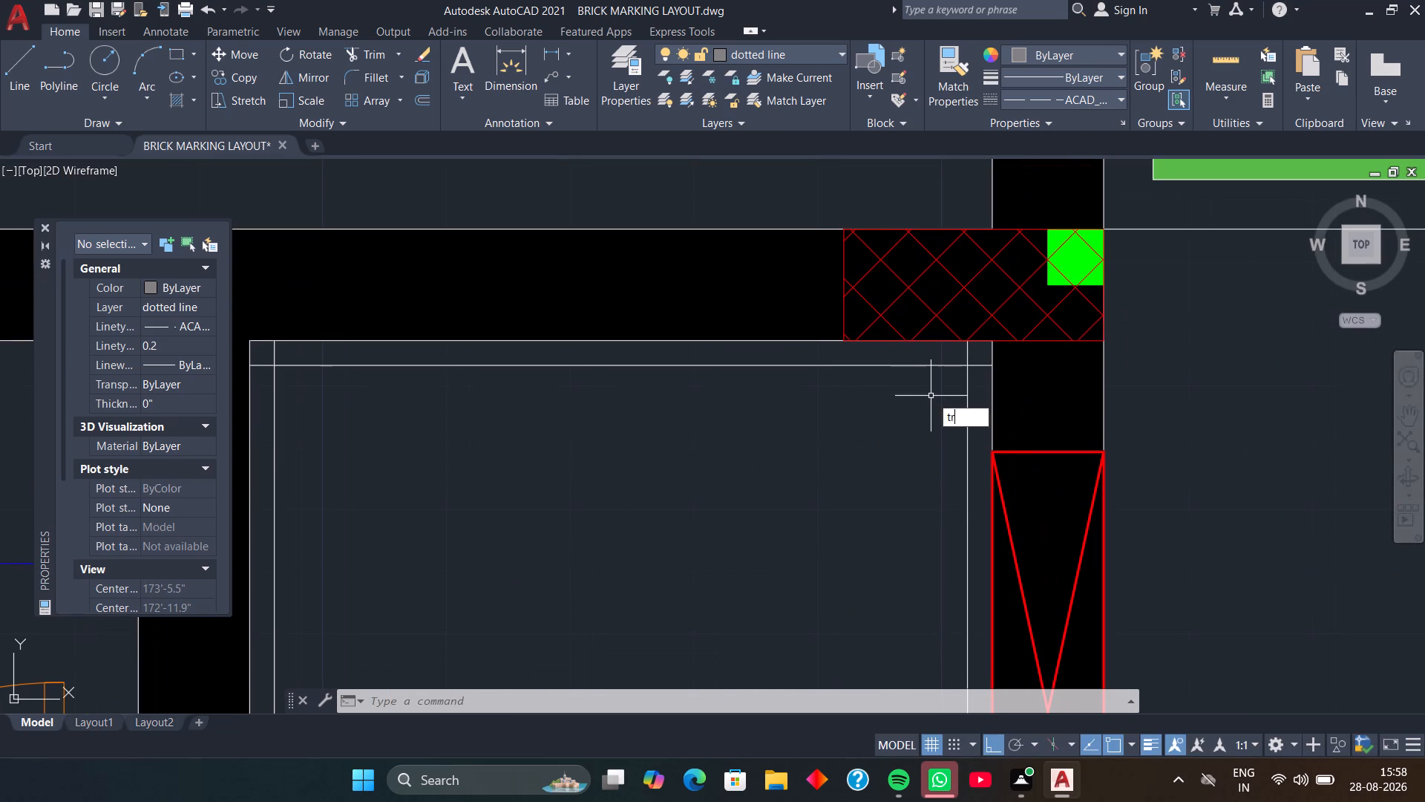
key("space")
left_click(978, 366)
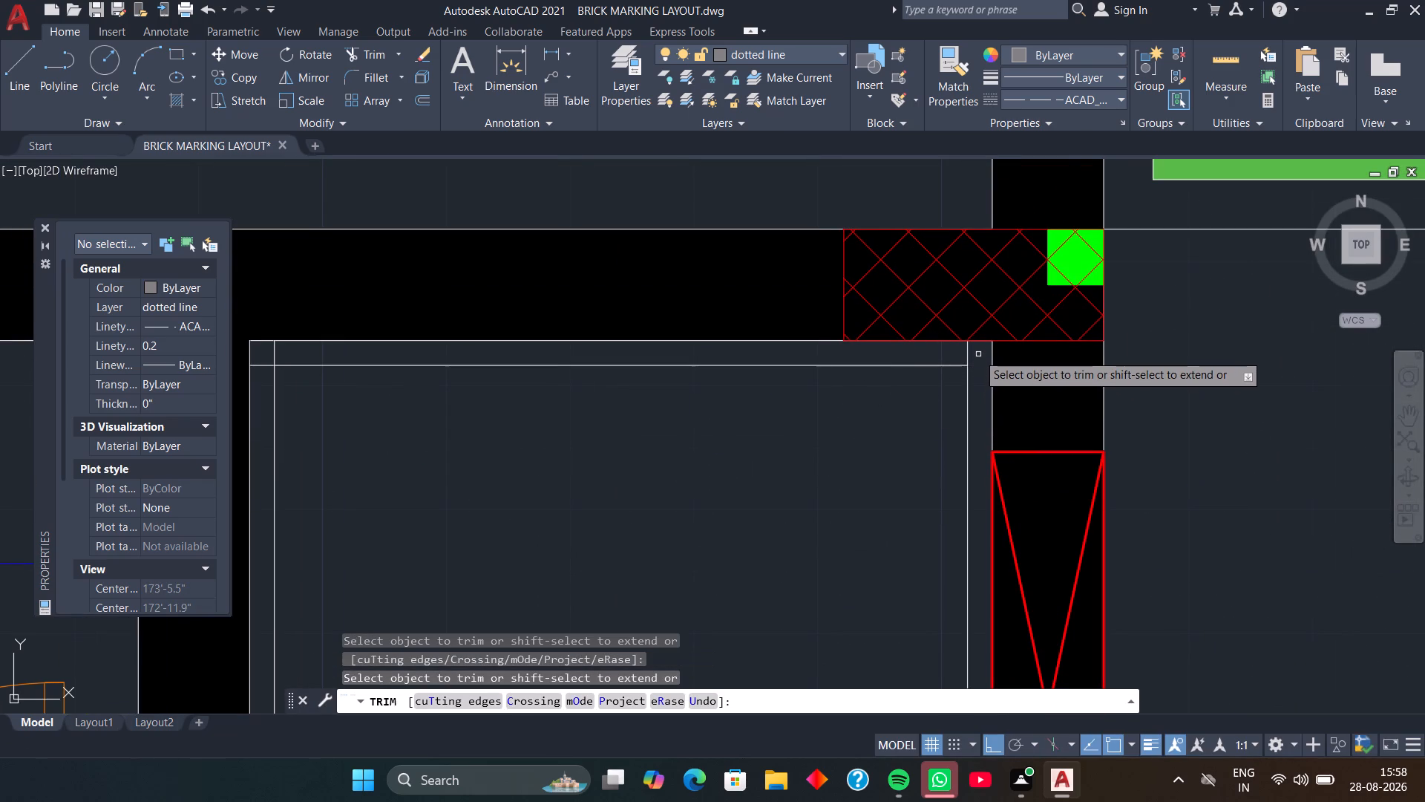
left_click(967, 354)
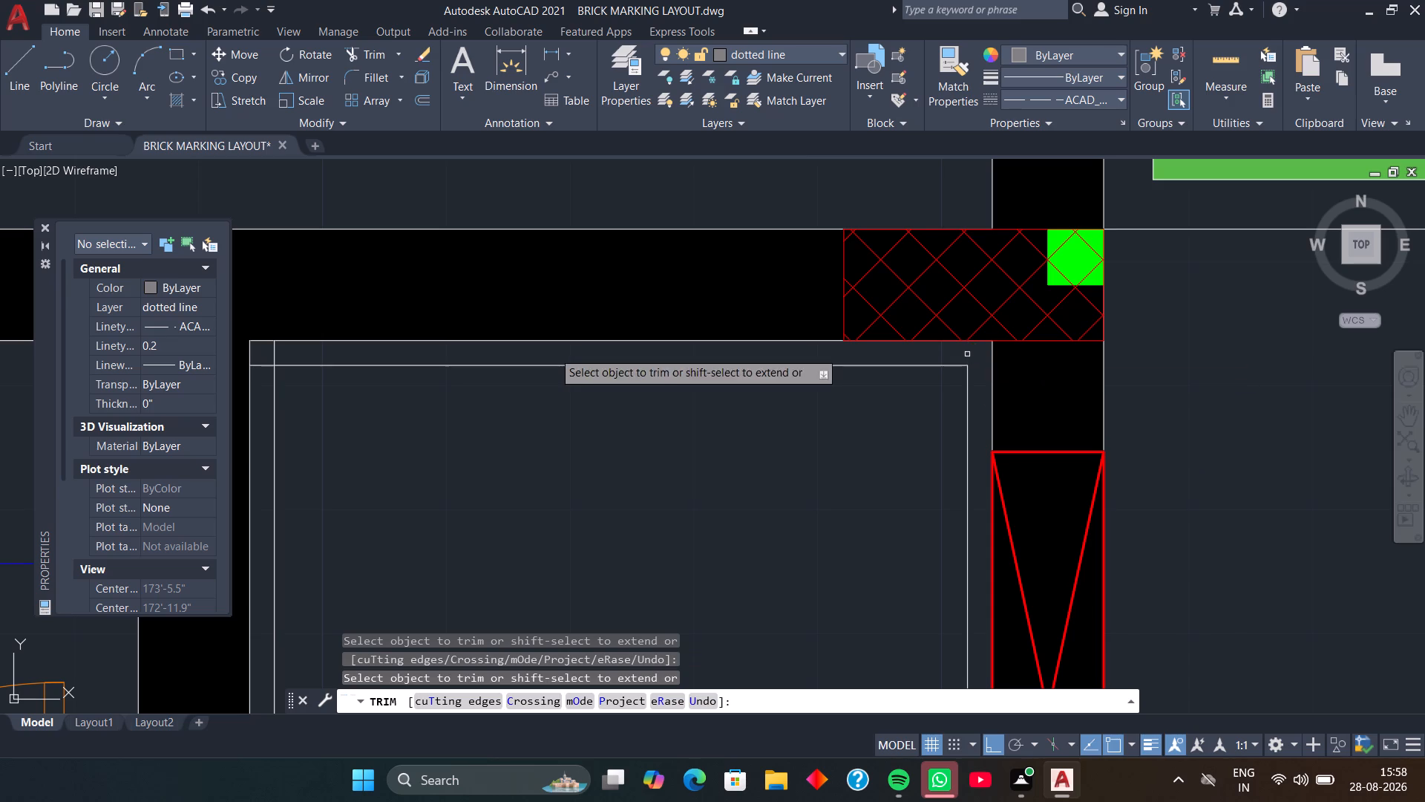
left_click(275, 356)
left_click(261, 365)
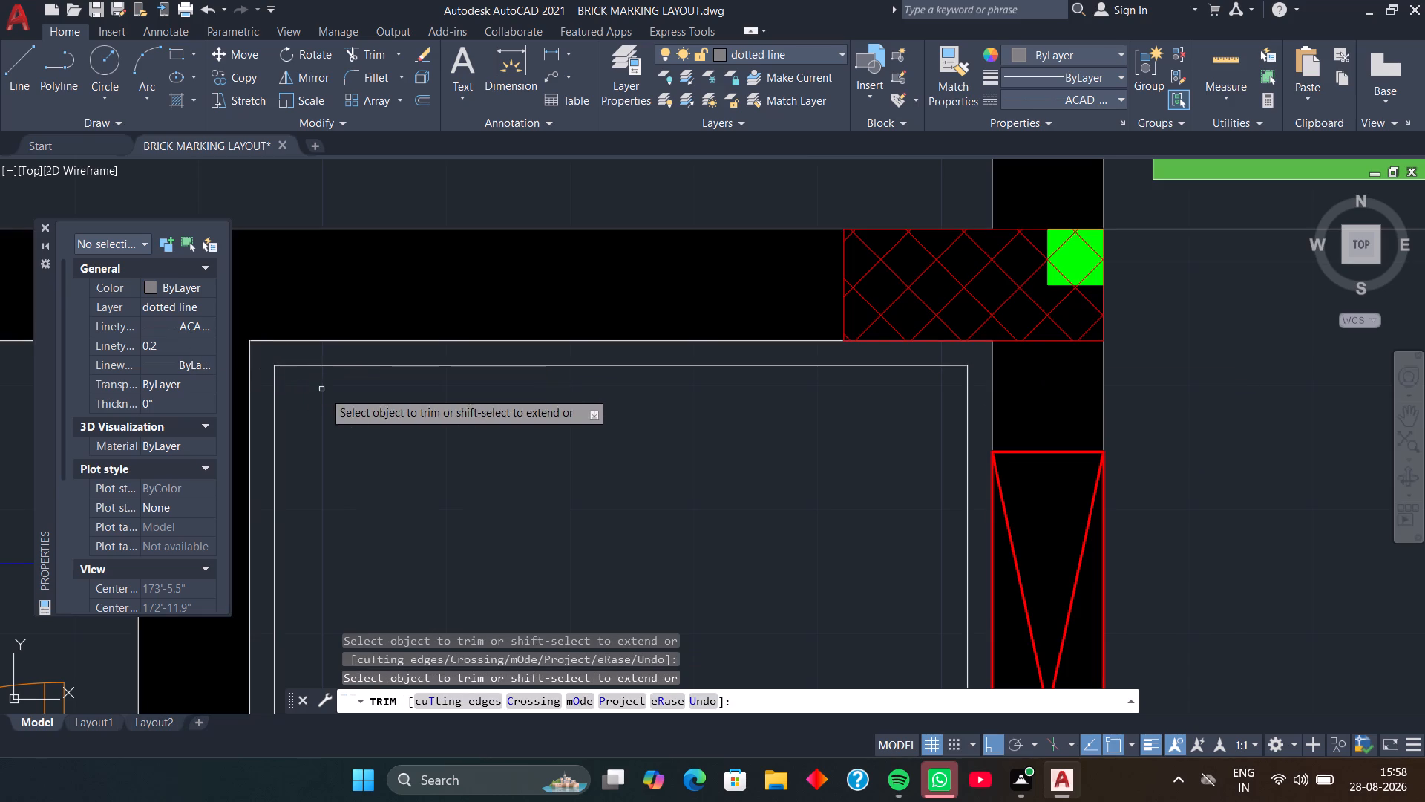
key("space")
Give the small room's upper and two side inner lines the dashed ACAD linetype with linetype scale 0.2.
left_click(338, 365)
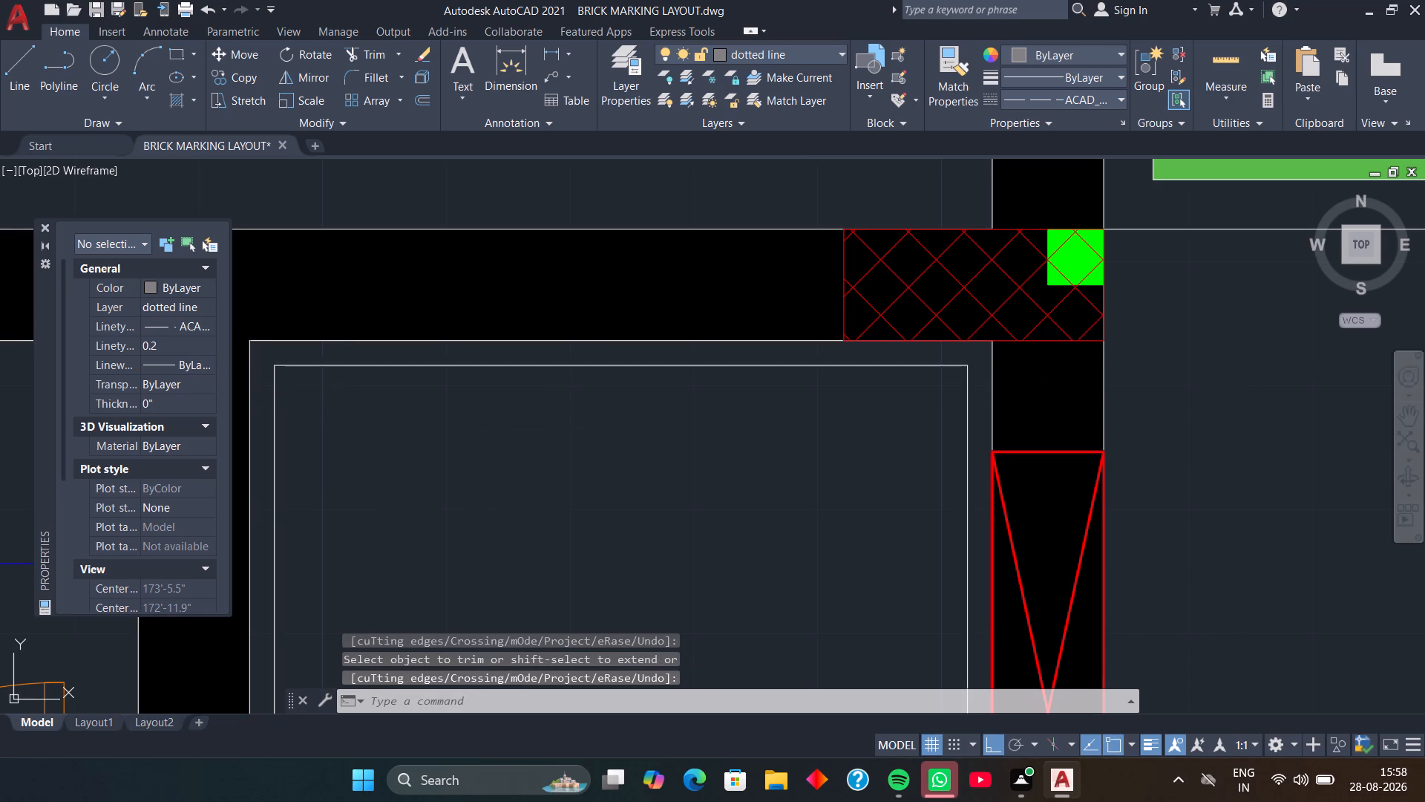
left_click(273, 415)
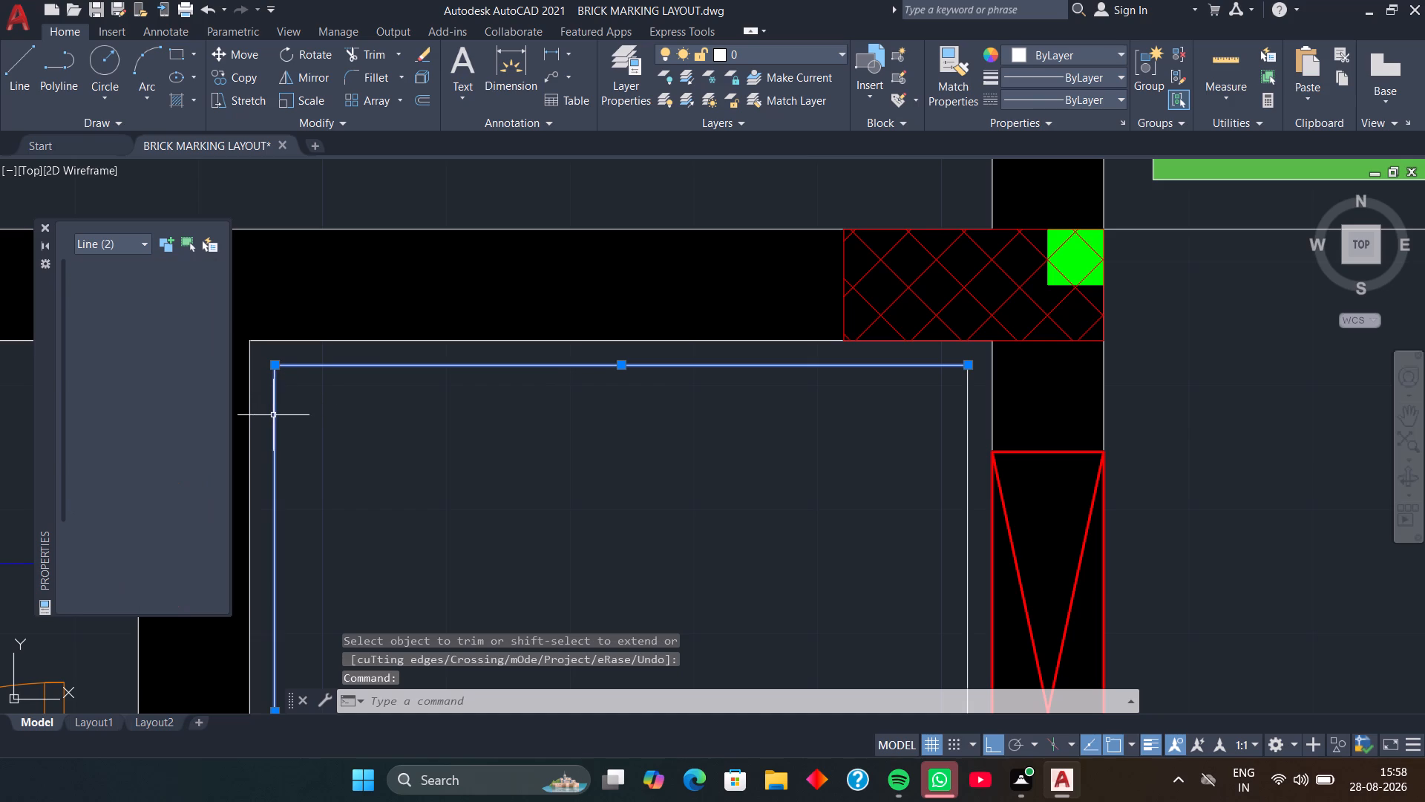
left_click(969, 460)
middle_click_drag(748, 449, 753, 442)
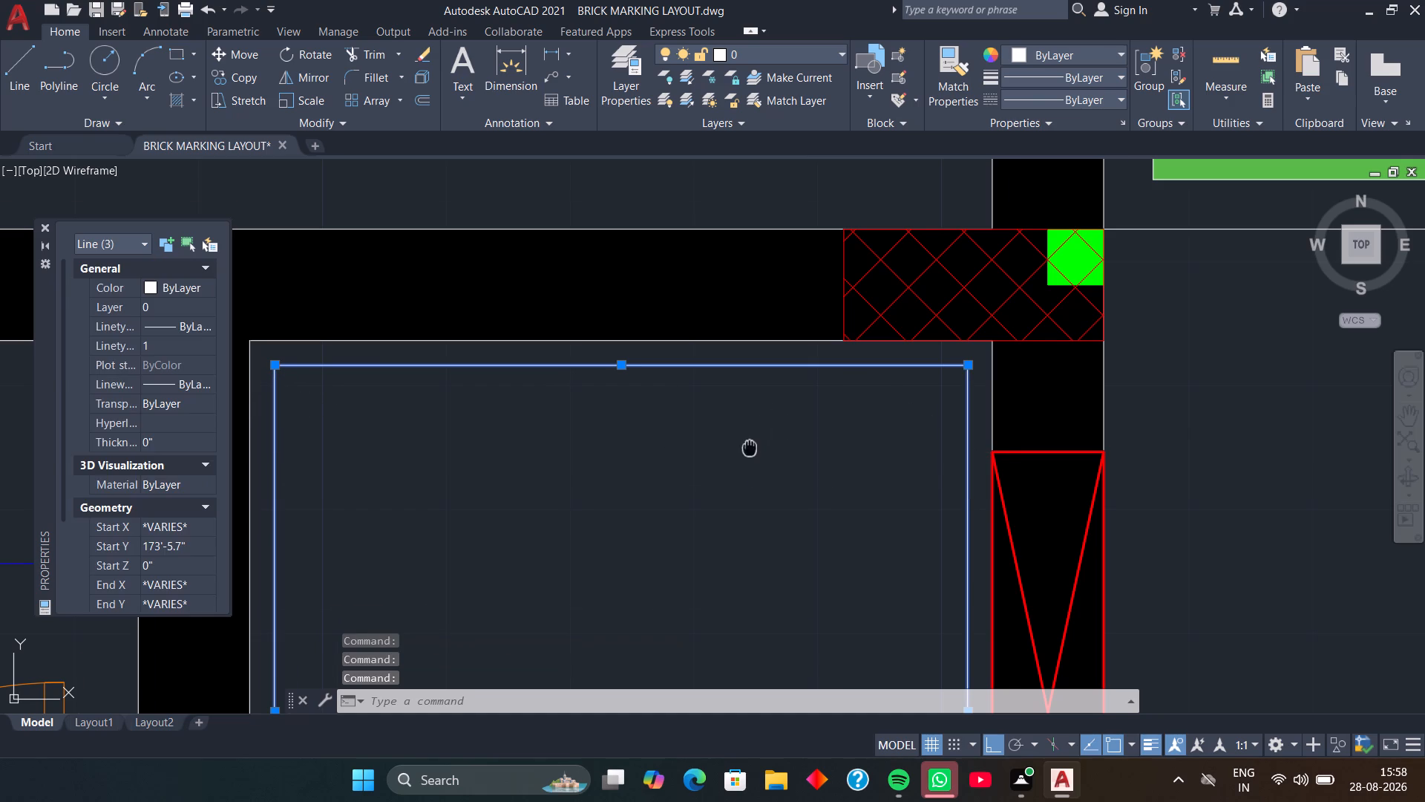
middle_click_drag(753, 442, 771, 408)
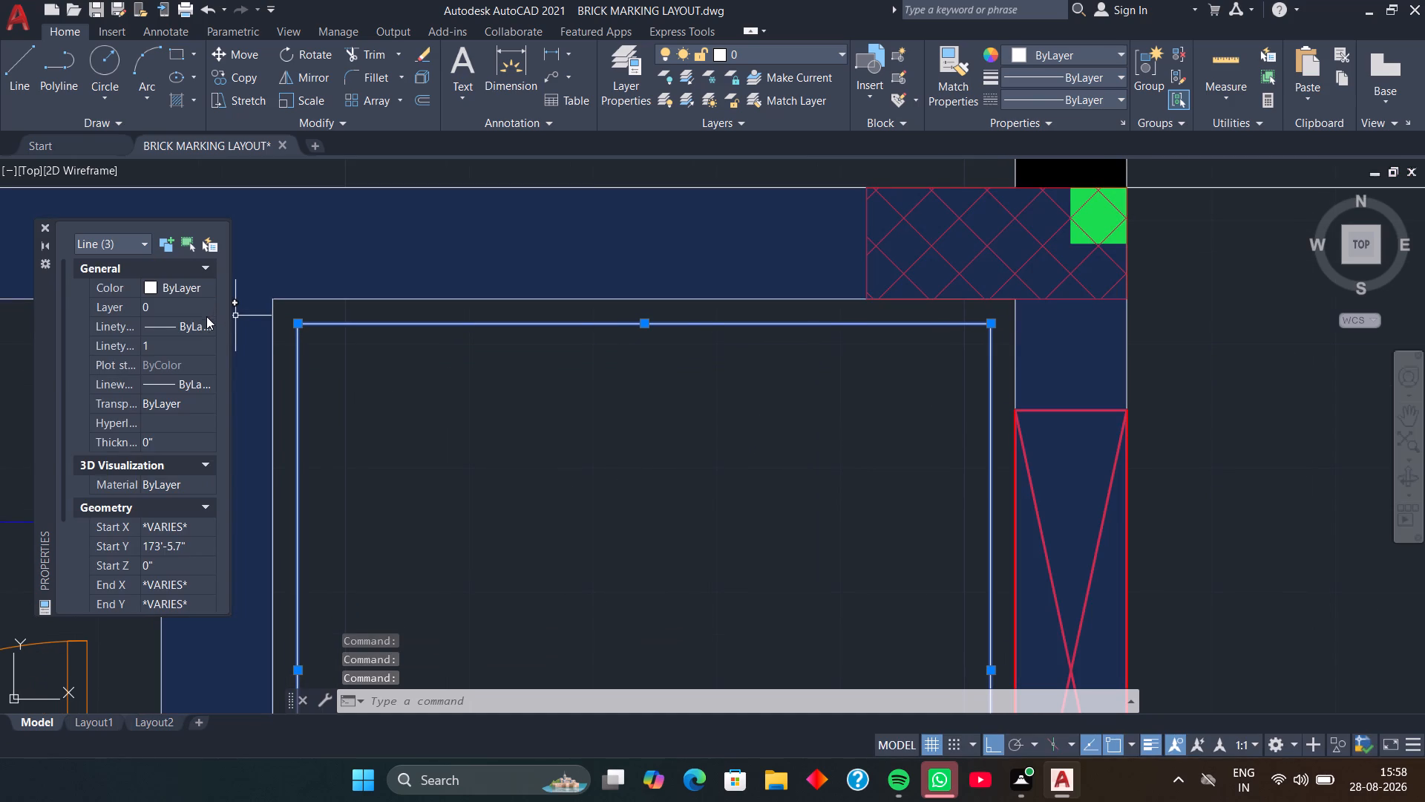
left_click(204, 325)
left_click(205, 327)
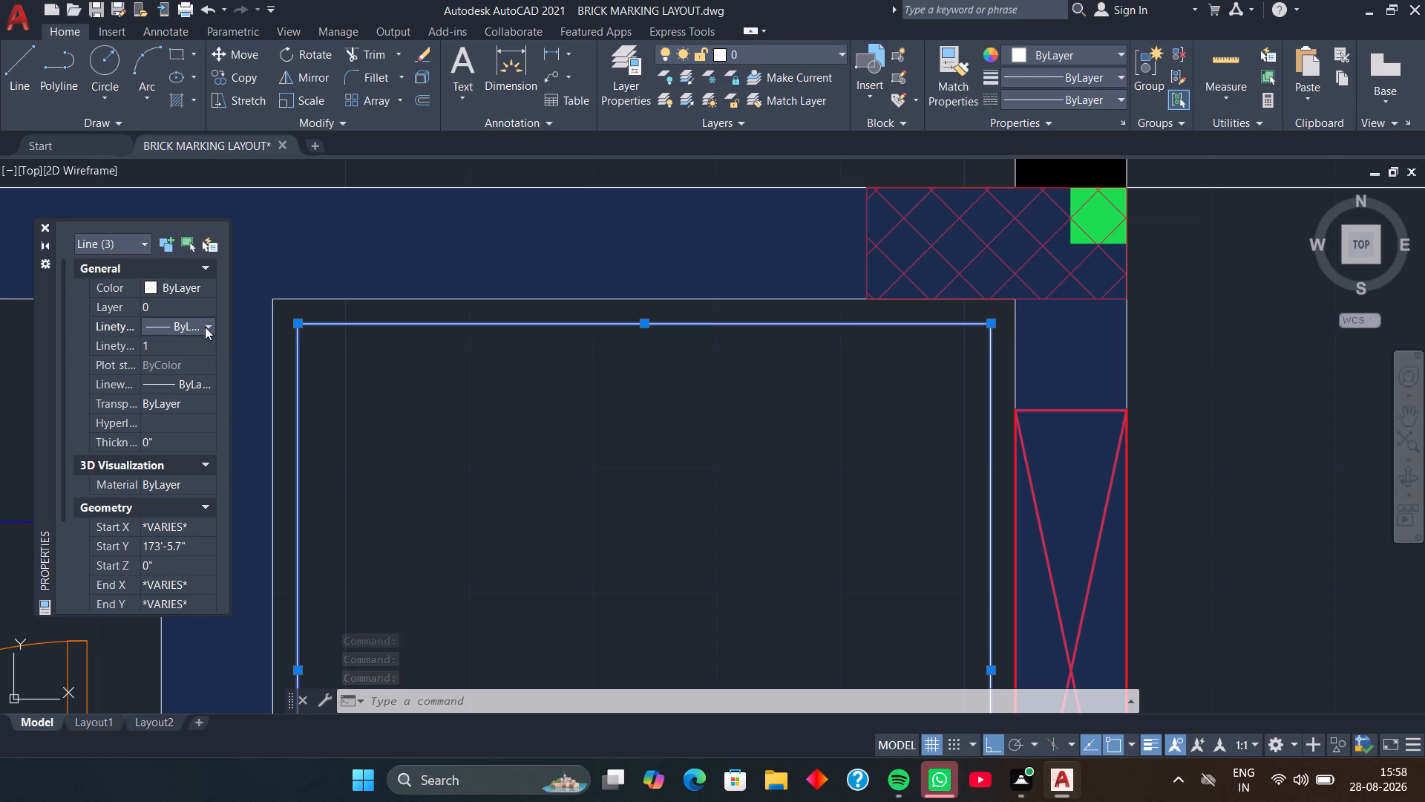
left_click(201, 371)
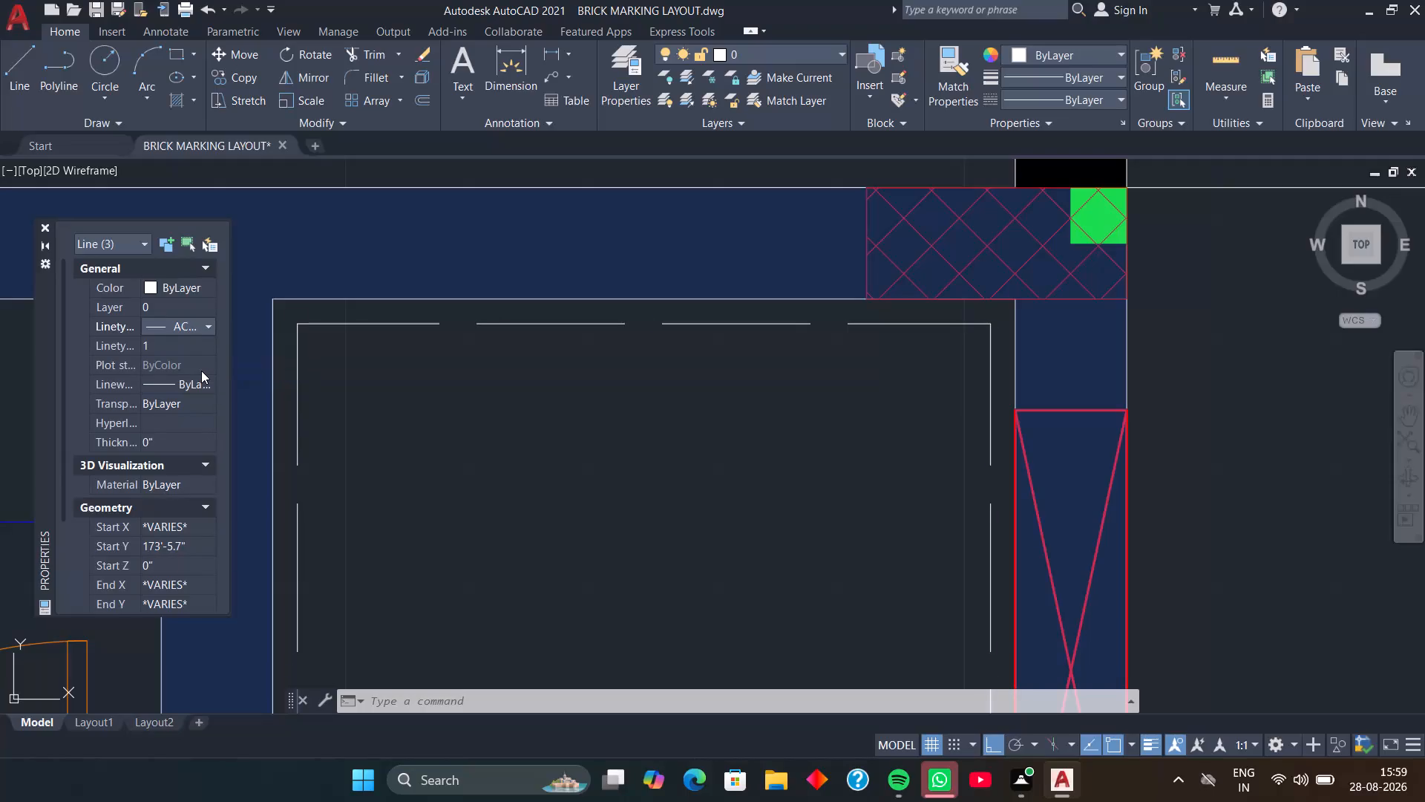
left_click(195, 345)
type("0.2")
key("Return")
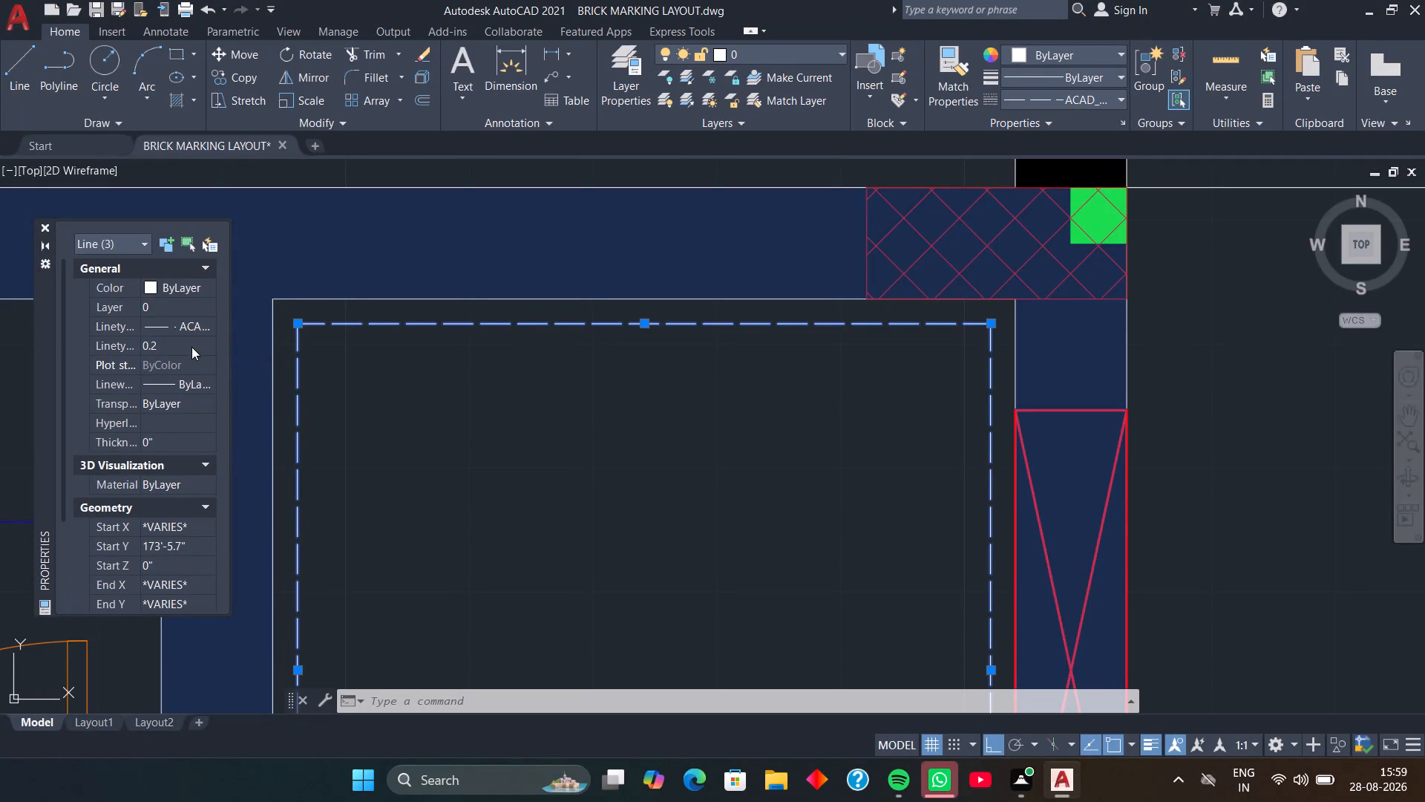
scroll(390, 383, "down", 1)
middle_click_drag(406, 398, 412, 325)
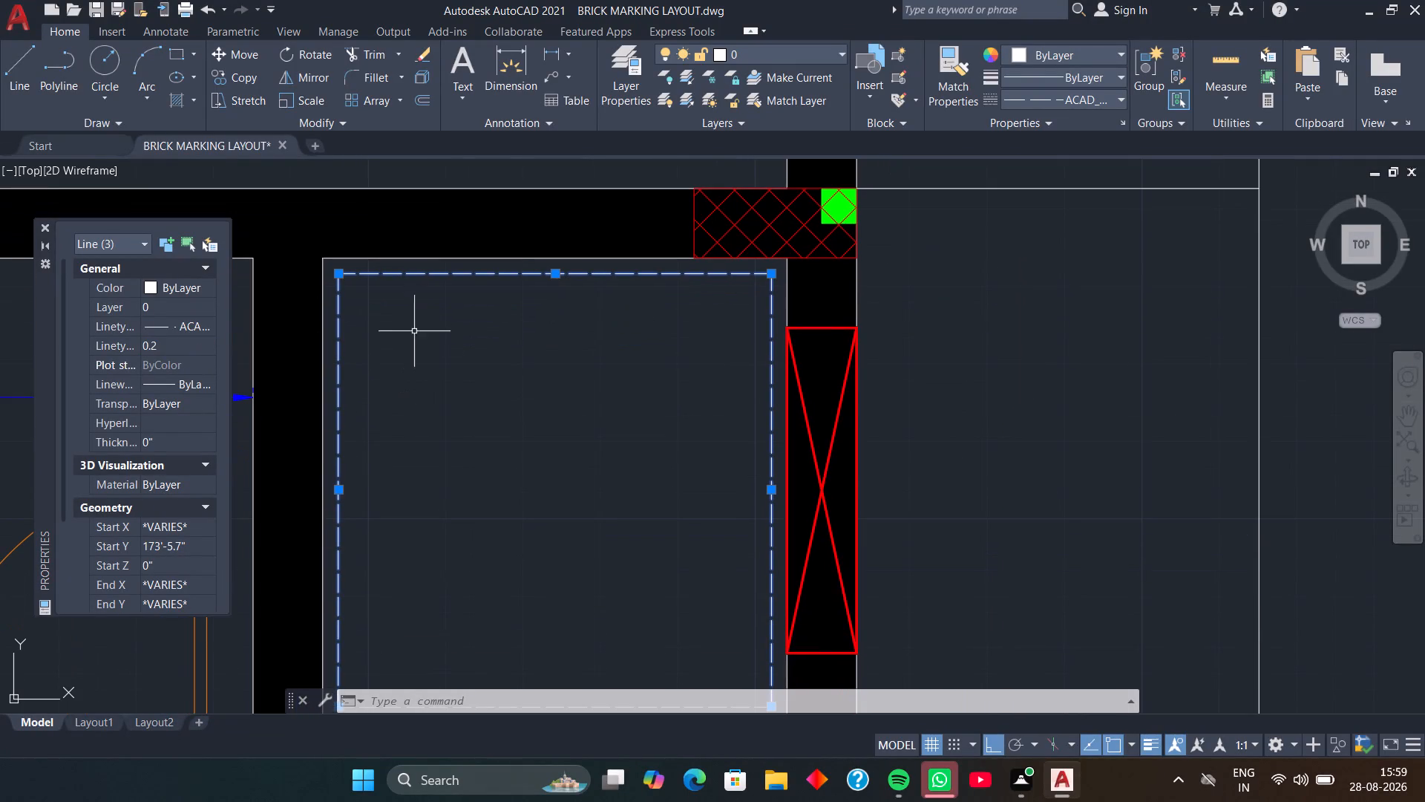
key("Escape")
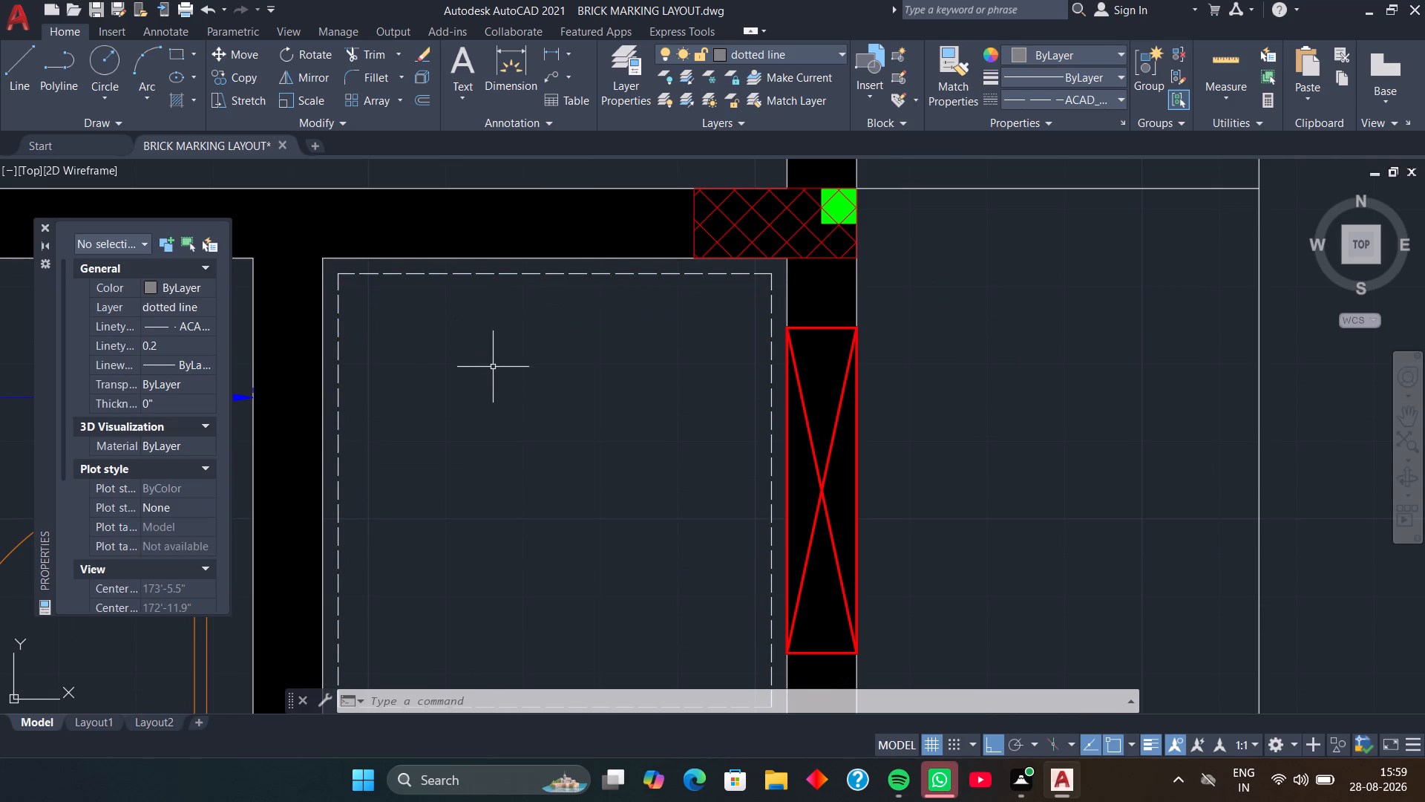
Draw two dashed diagonal lines joining the opposite corners of the small room's dashed inner outline.
middle_click_drag(494, 372, 497, 323)
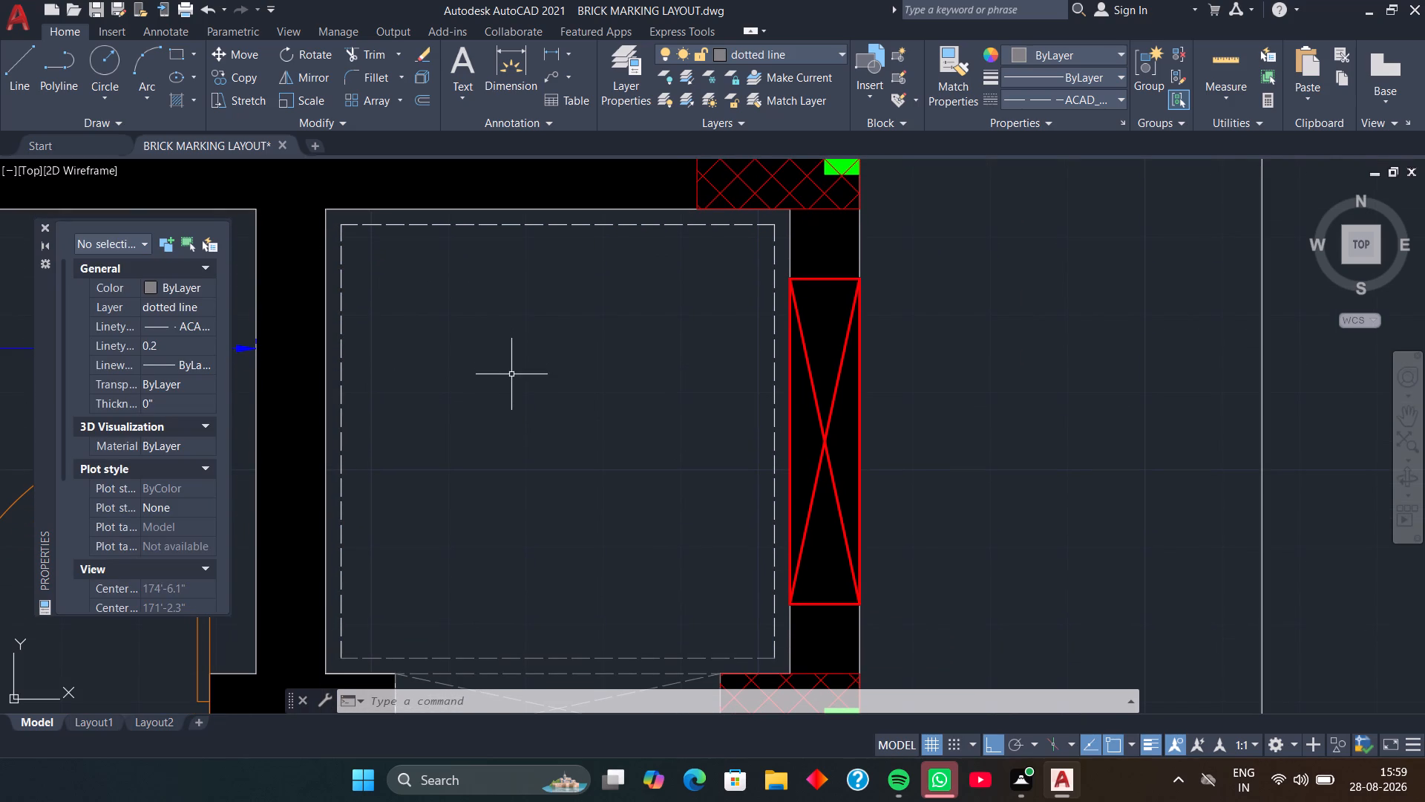
key("l")
key("space")
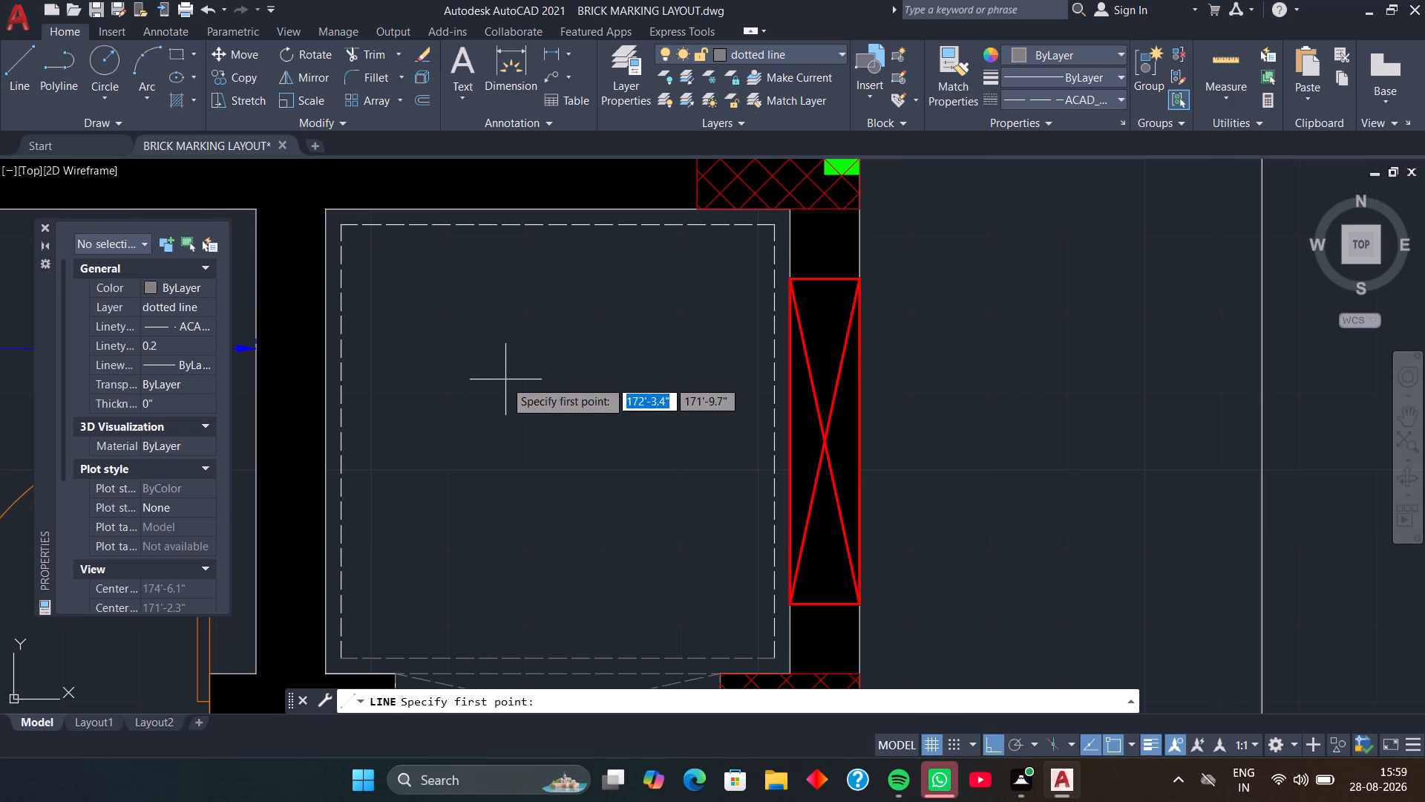
left_click(773, 226)
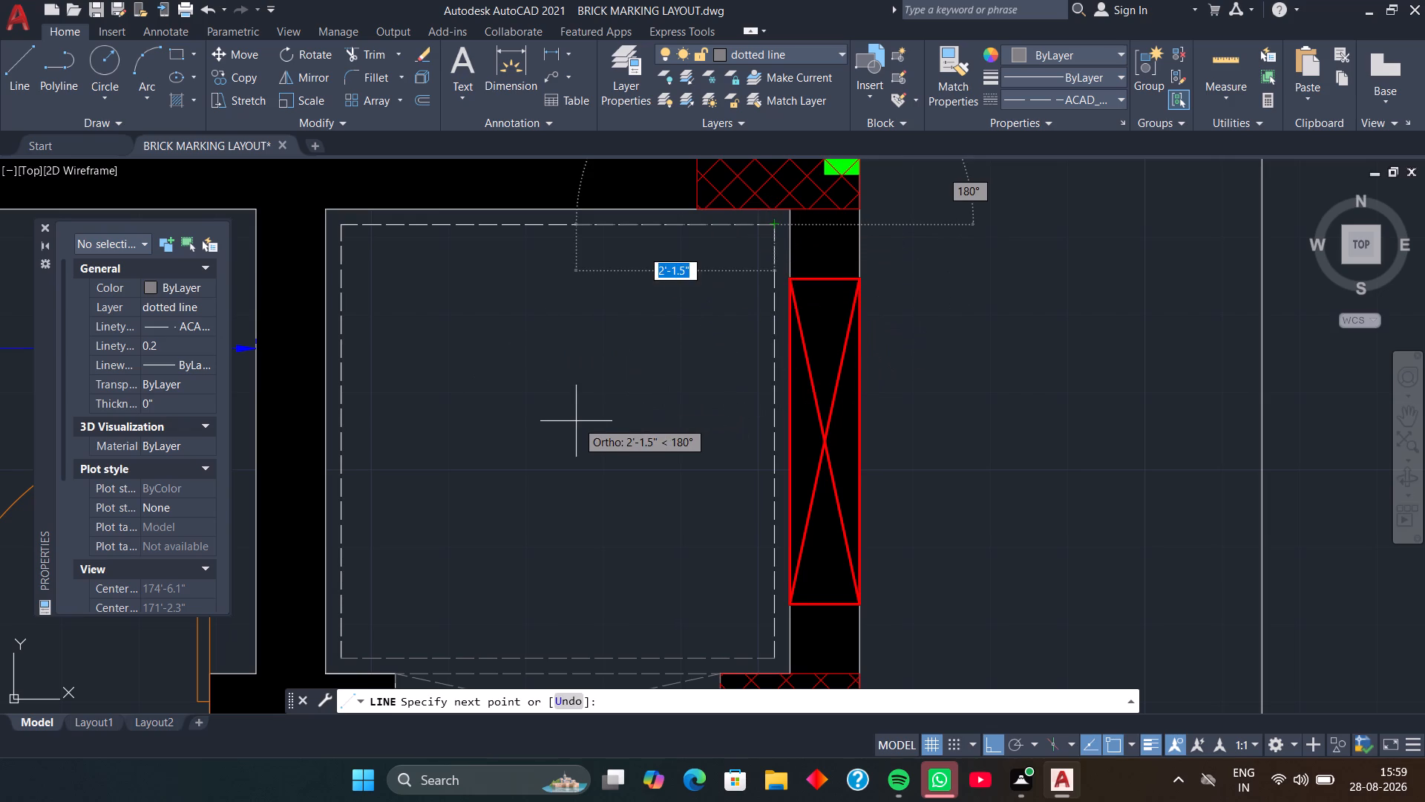
key("F8")
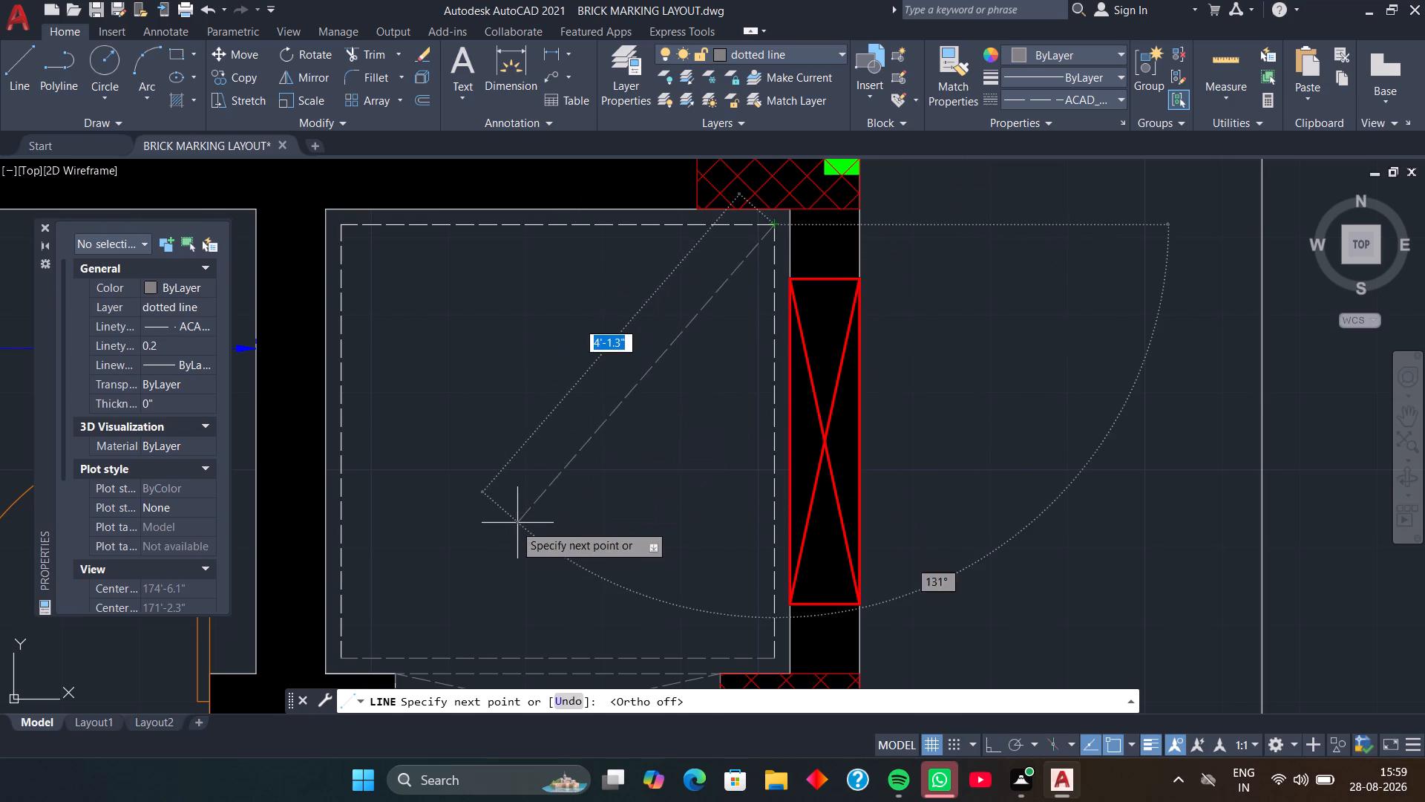
left_click(343, 657)
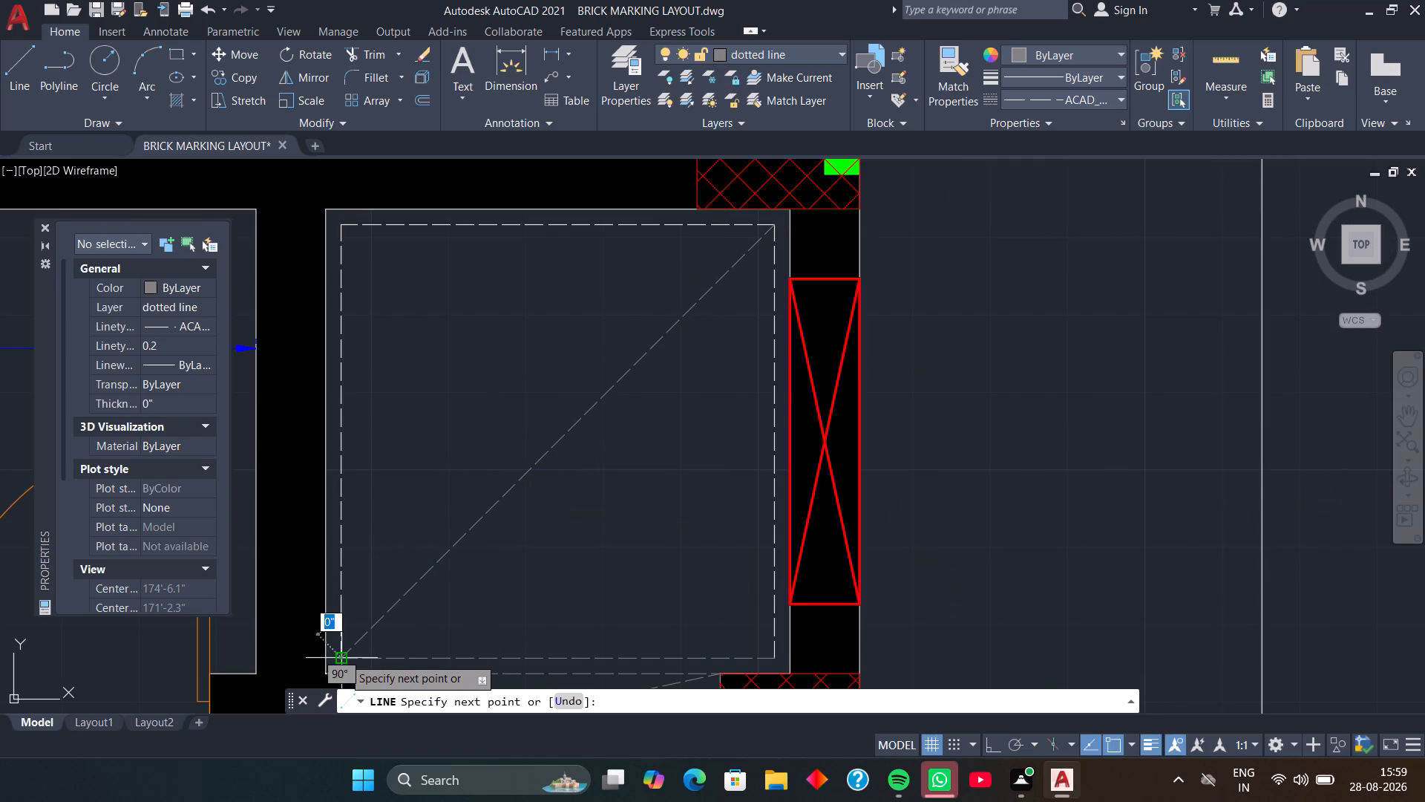
key("space")
key("space")
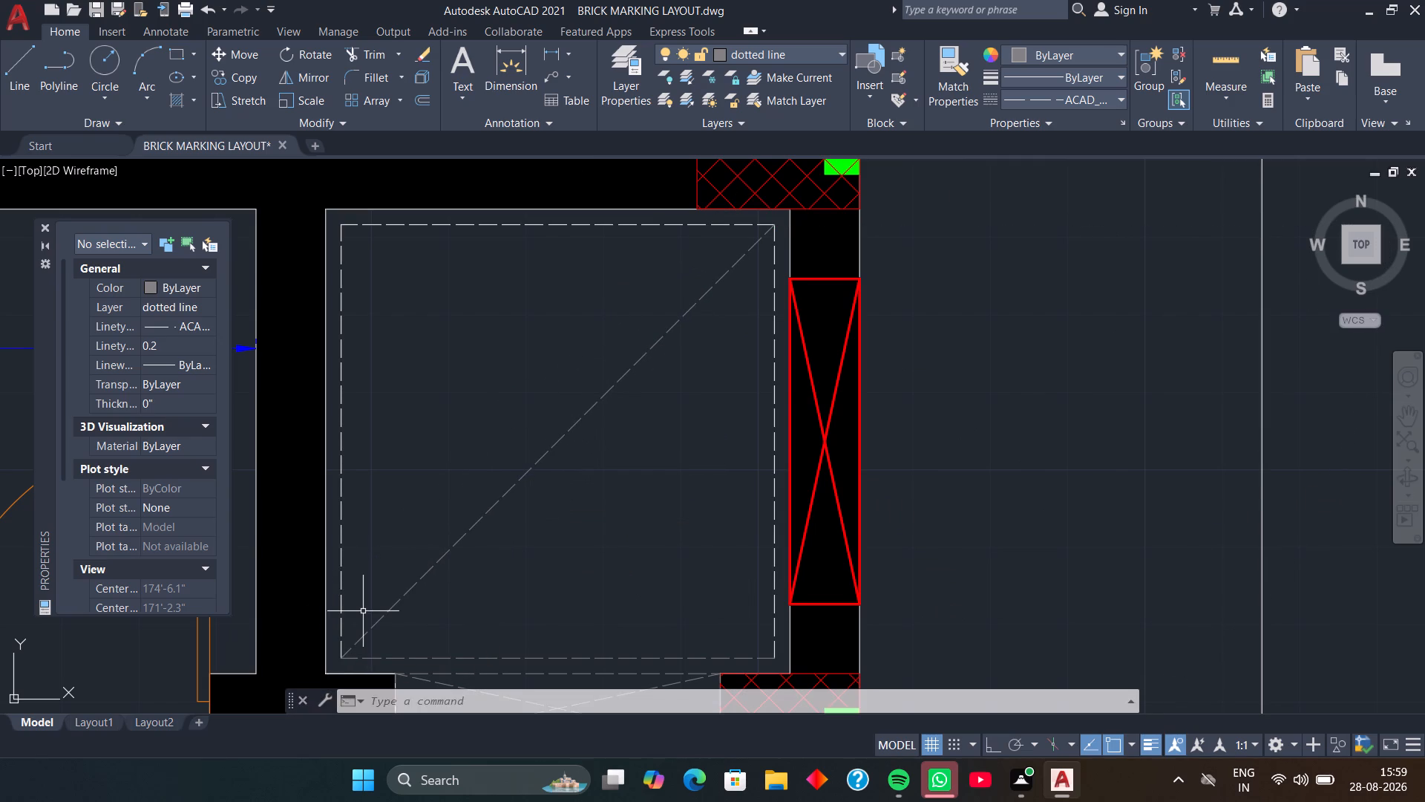
left_click(342, 226)
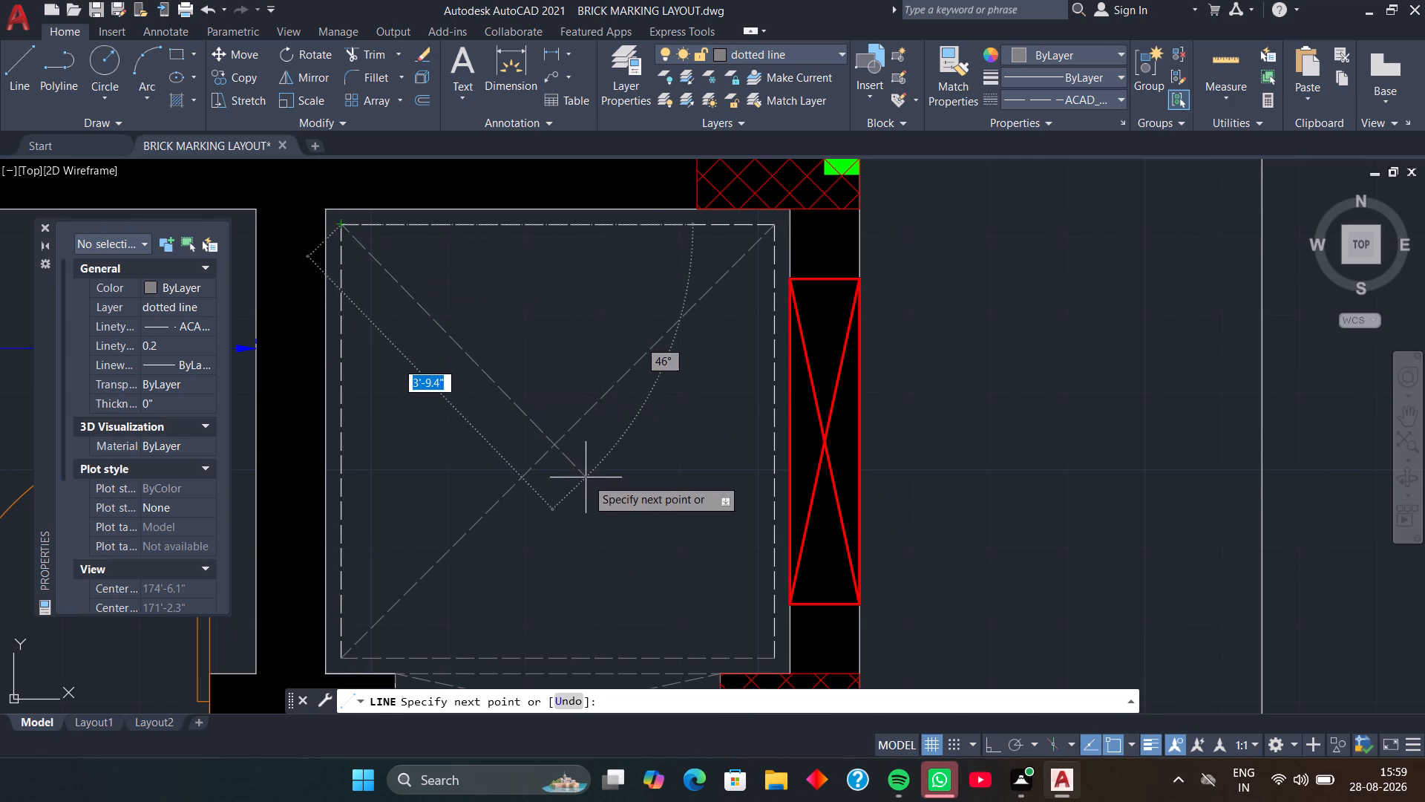
left_click(770, 658)
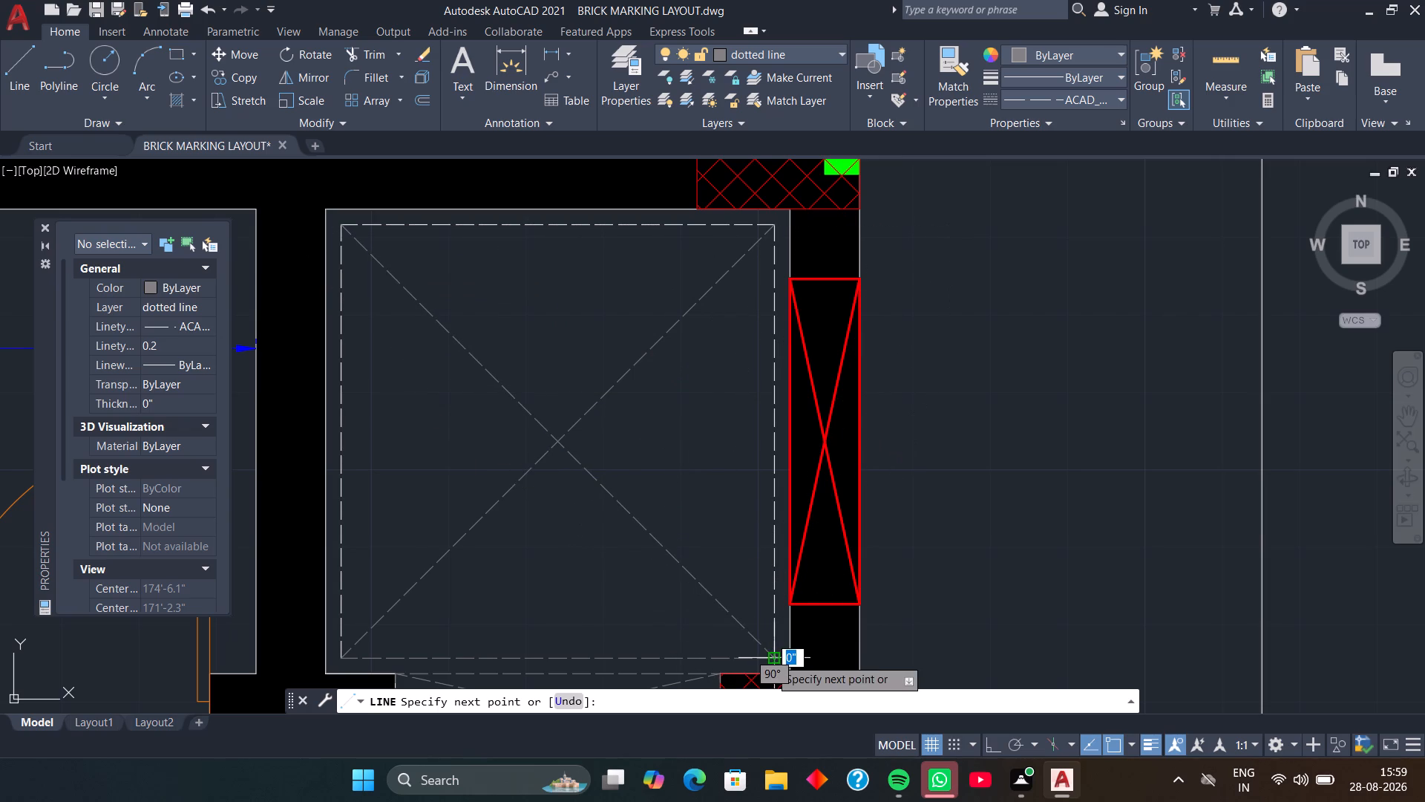
key("space")
Look over the complete floor plan, from the crossed small room to the overall layout.
scroll(634, 428, "down", 2)
middle_click_drag(627, 423, 634, 345)
scroll(643, 417, "down", 1)
scroll(625, 497, "down", 1)
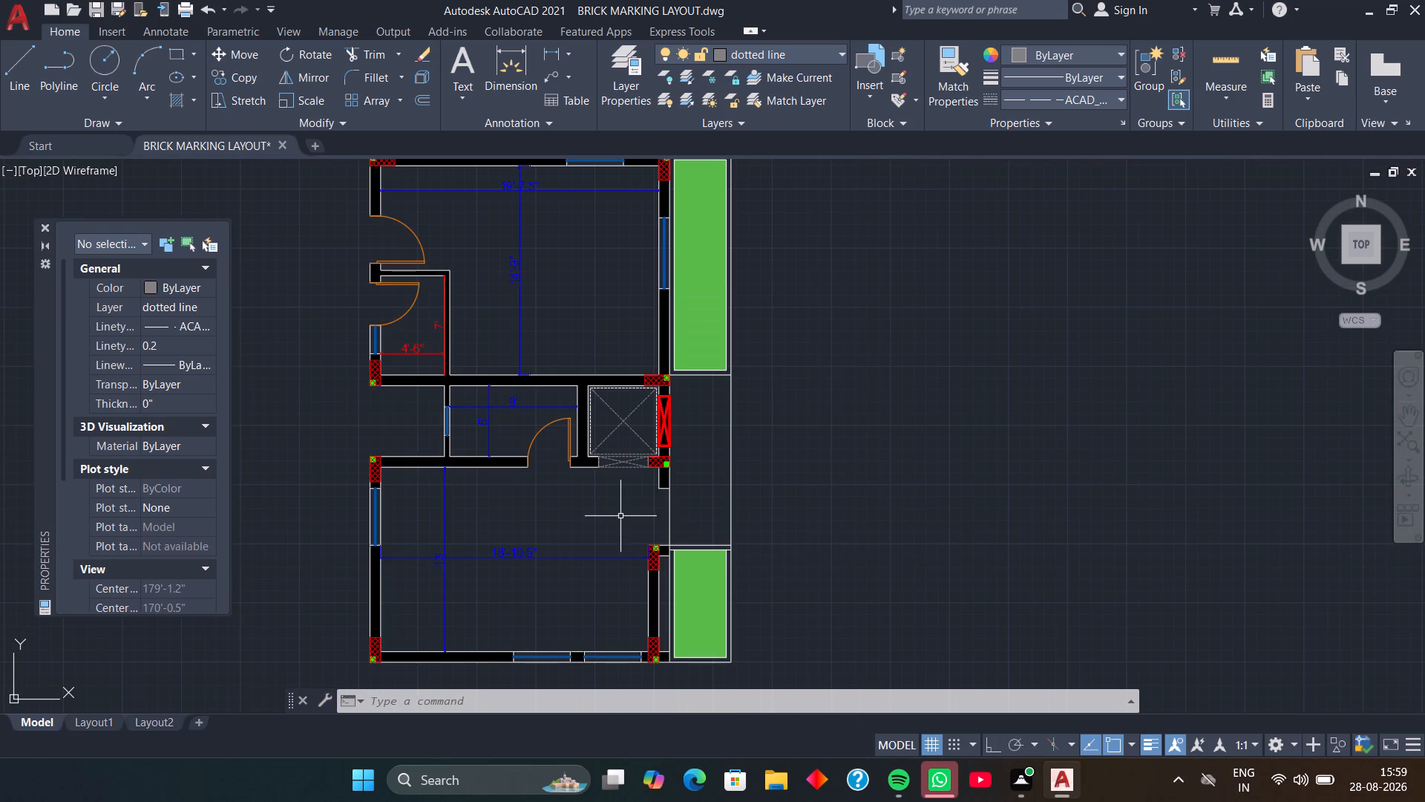
middle_click_drag(648, 467, 669, 371)
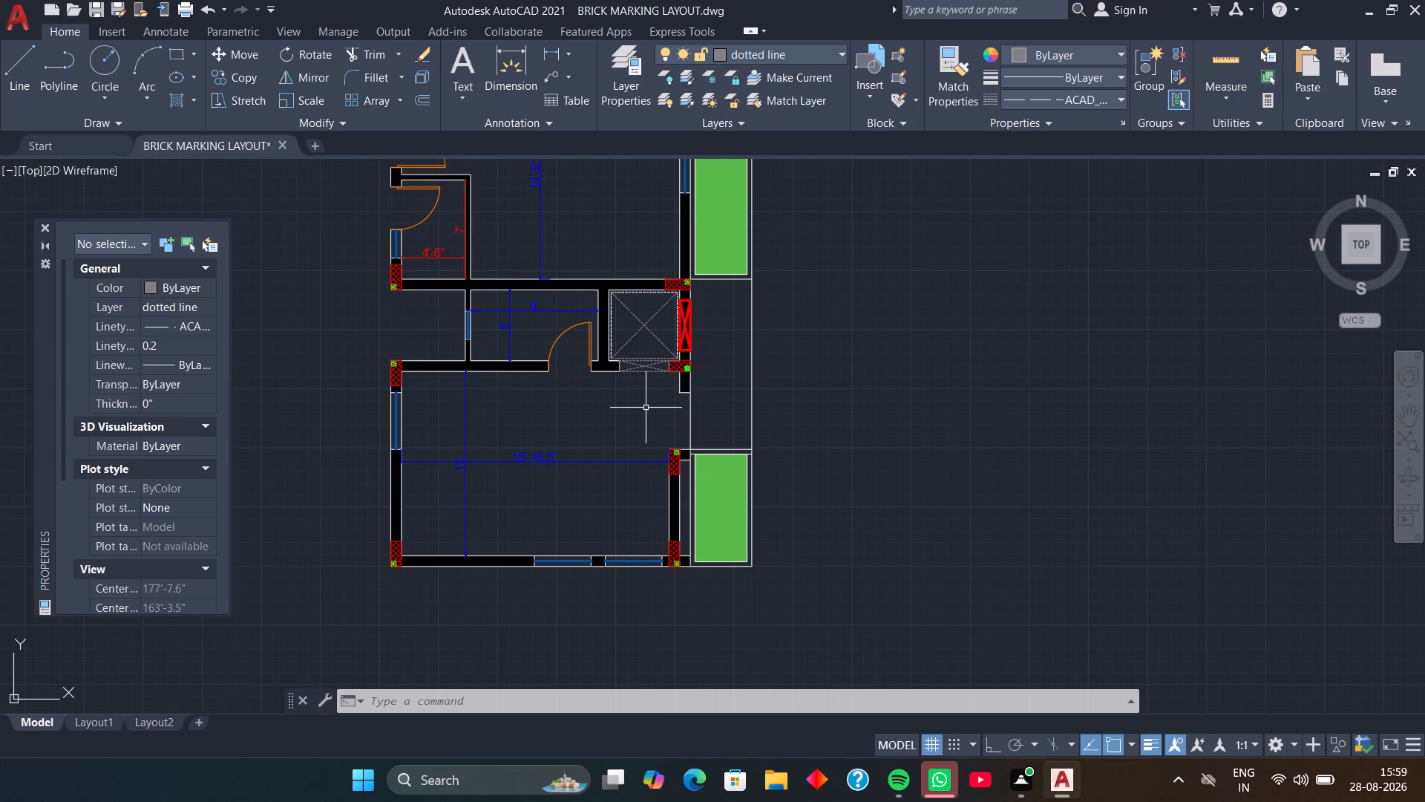
scroll(646, 408, "down", 2)
middle_click_drag(664, 440, 701, 405)
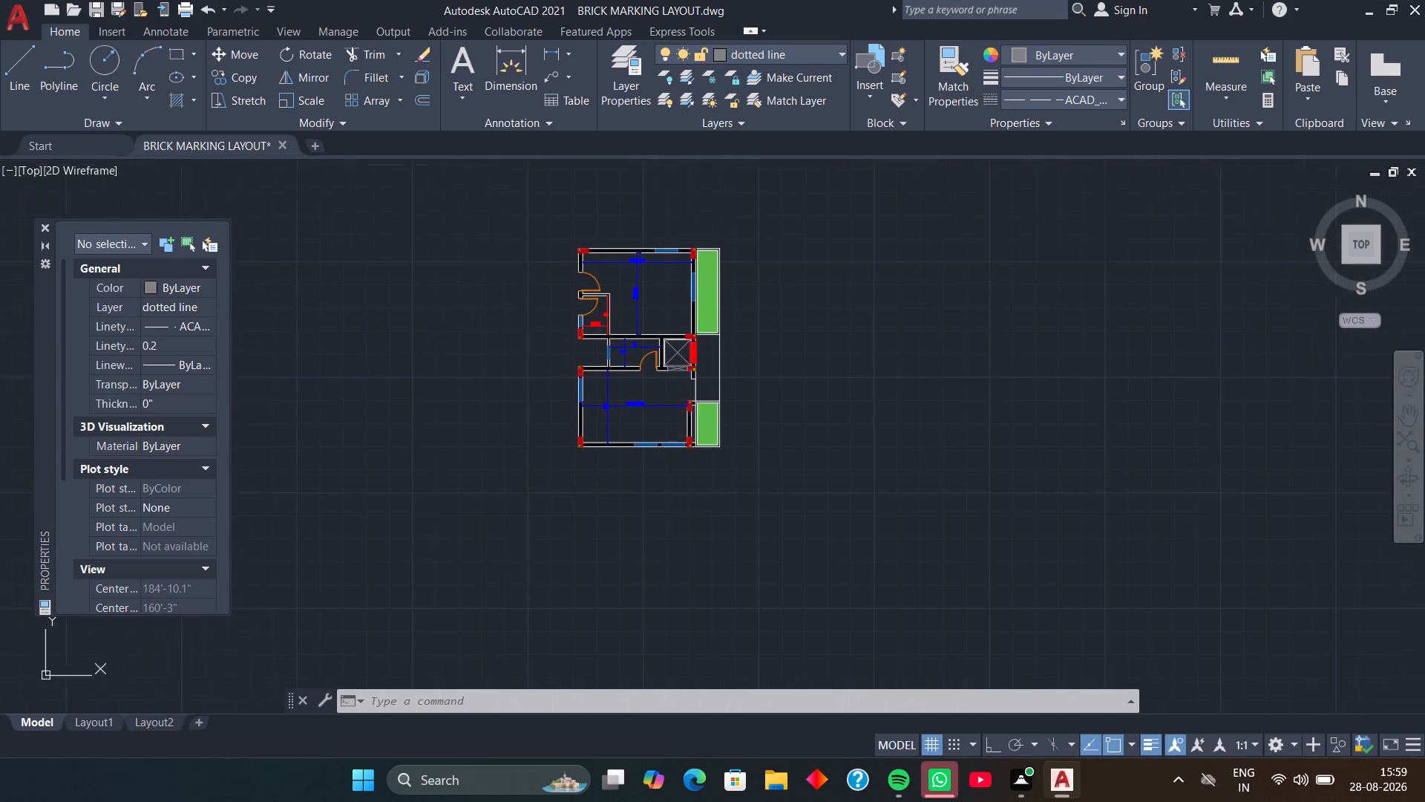
middle_click_drag(701, 405, 705, 376)
middle_click_drag(689, 503, 736, 495)
scroll(706, 466, "down", 1)
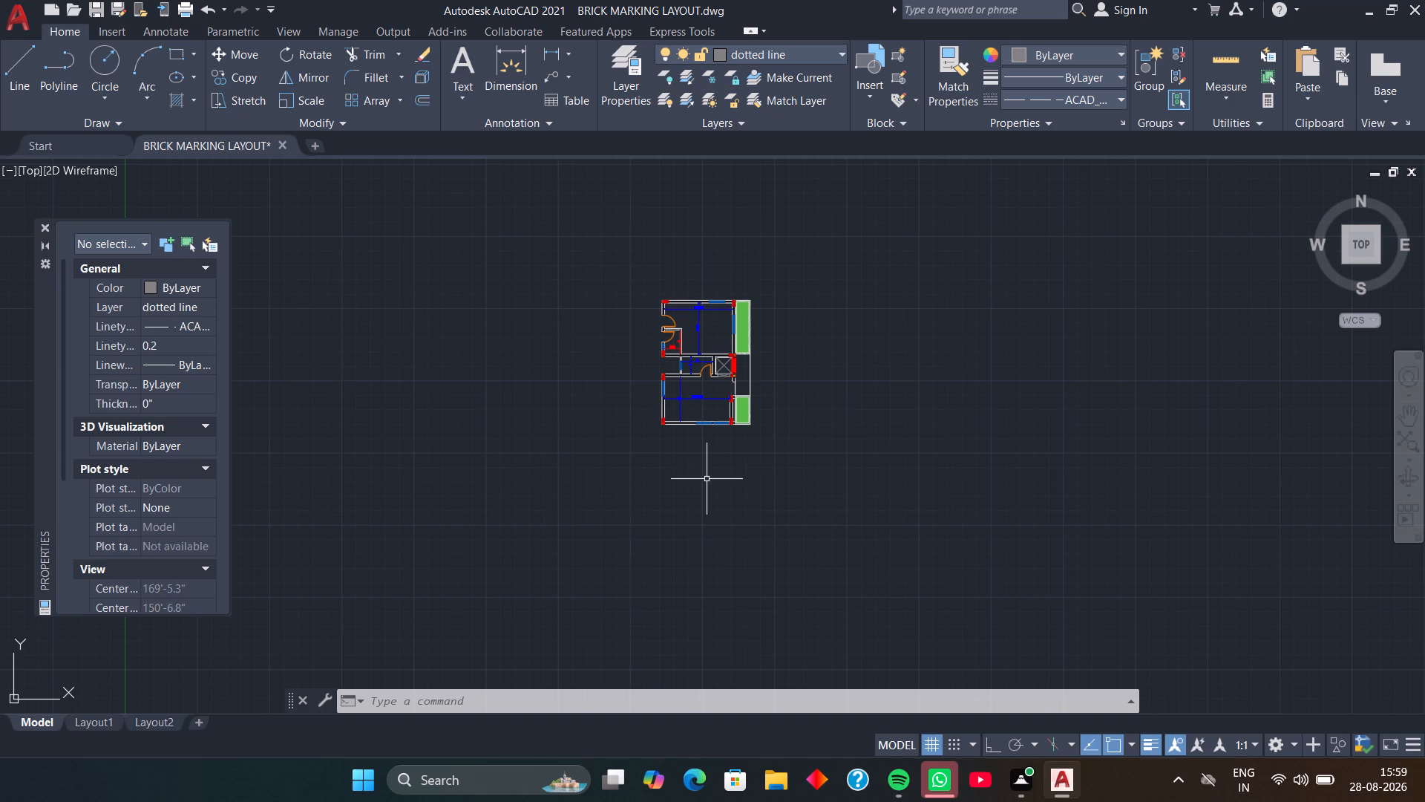
middle_click_drag(707, 479, 662, 390)
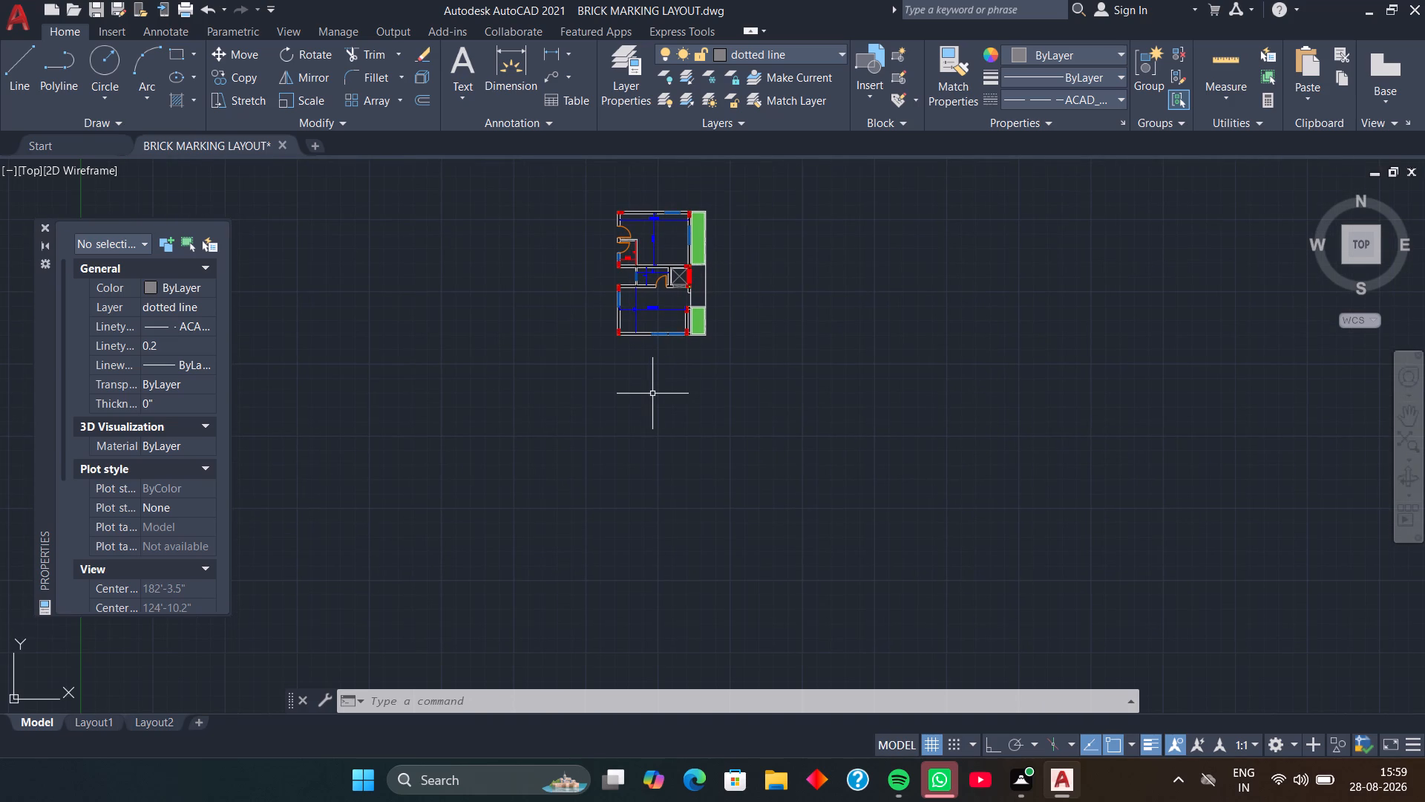
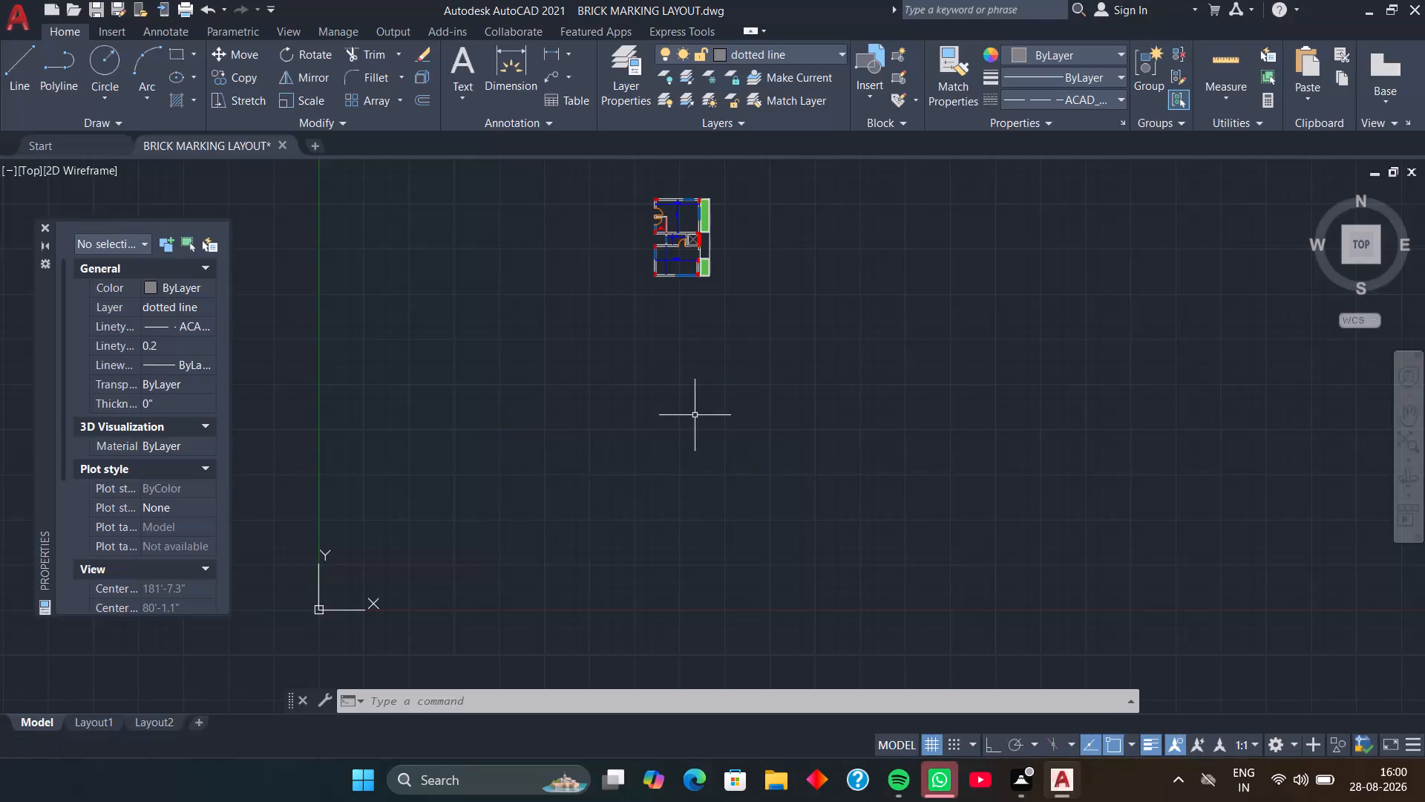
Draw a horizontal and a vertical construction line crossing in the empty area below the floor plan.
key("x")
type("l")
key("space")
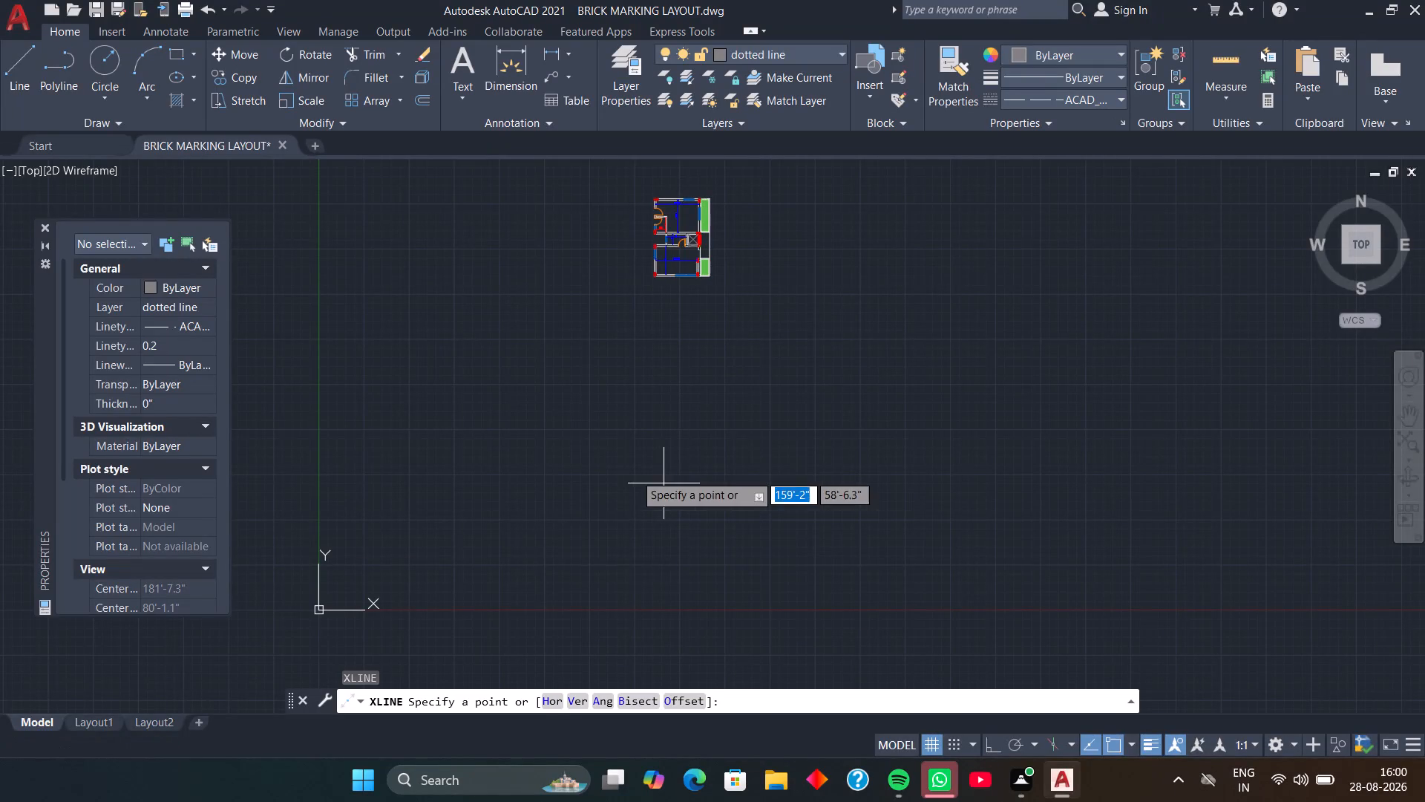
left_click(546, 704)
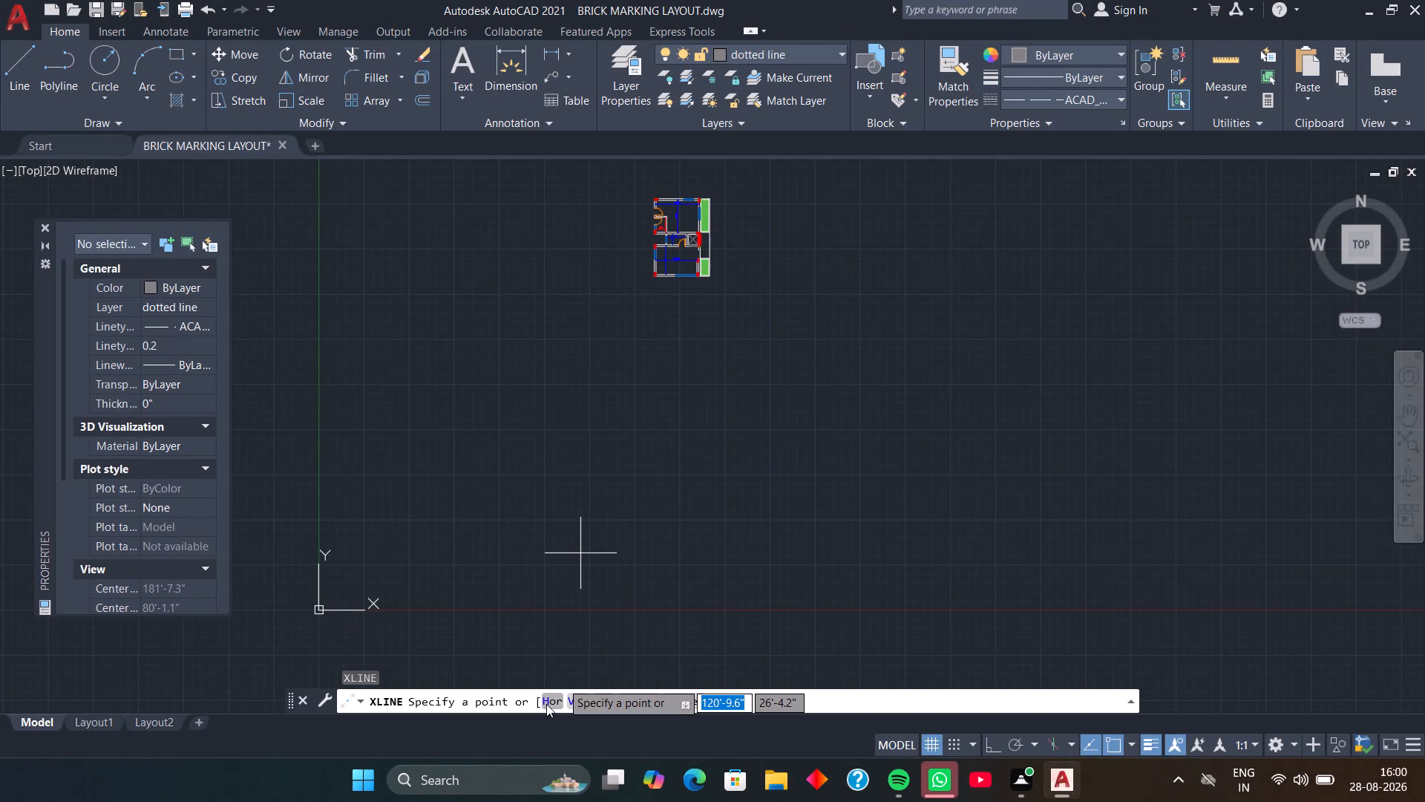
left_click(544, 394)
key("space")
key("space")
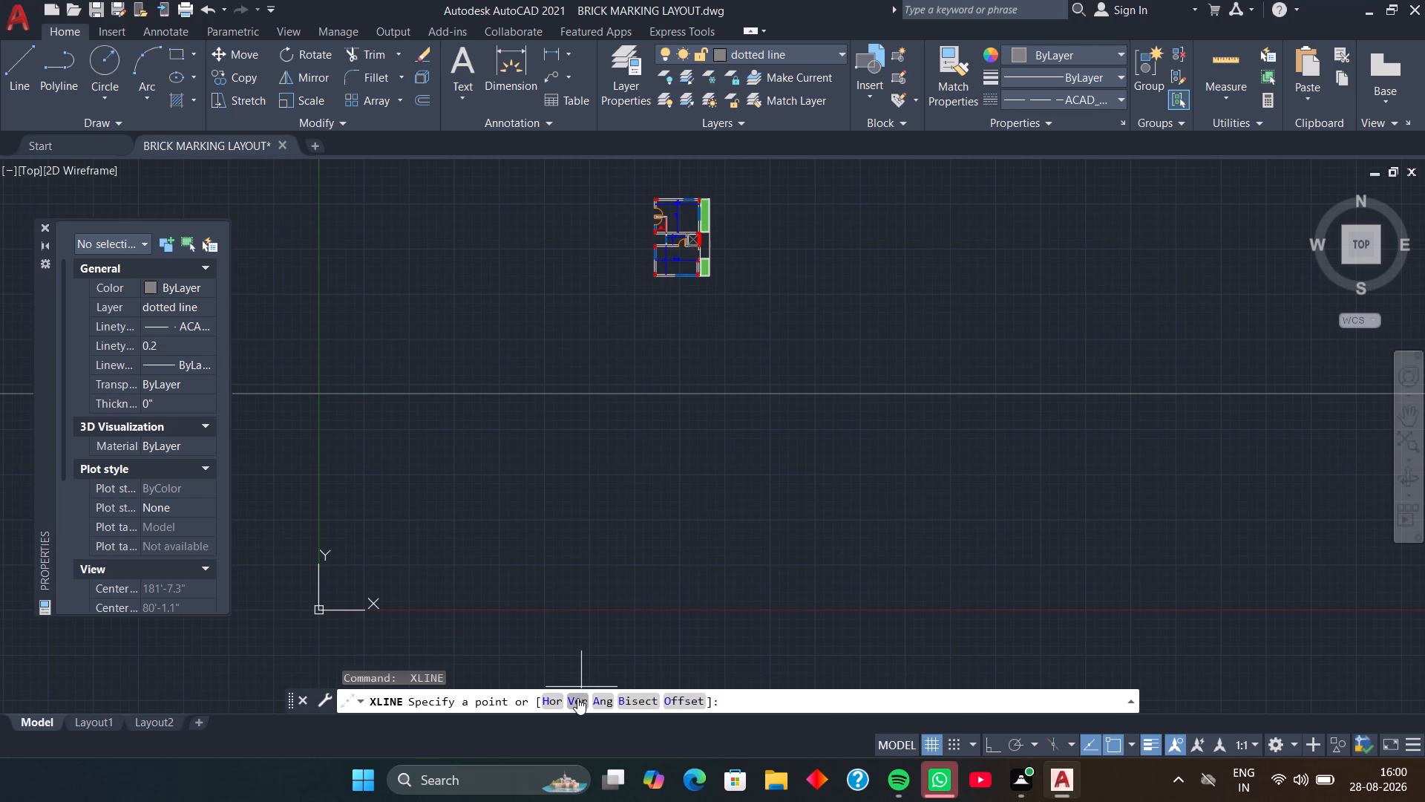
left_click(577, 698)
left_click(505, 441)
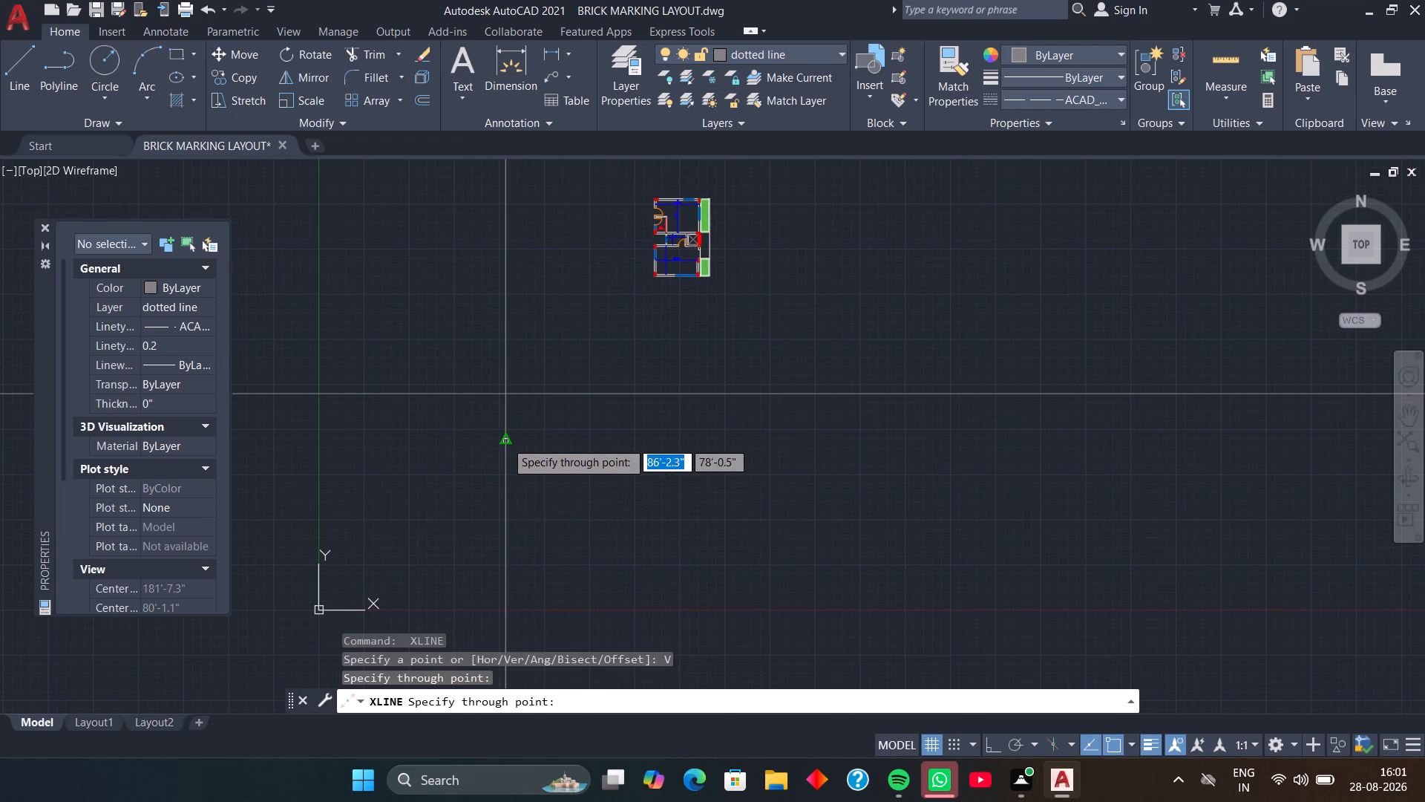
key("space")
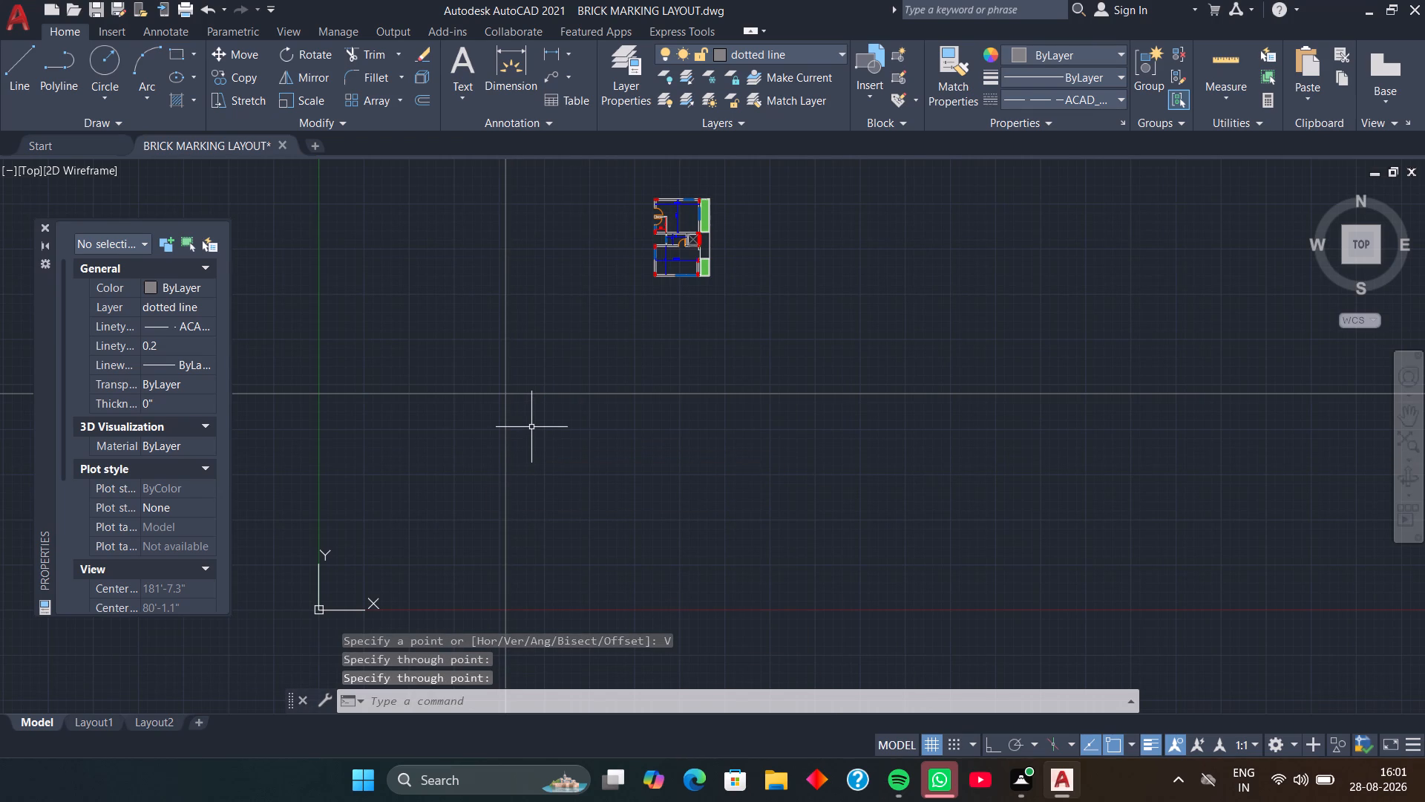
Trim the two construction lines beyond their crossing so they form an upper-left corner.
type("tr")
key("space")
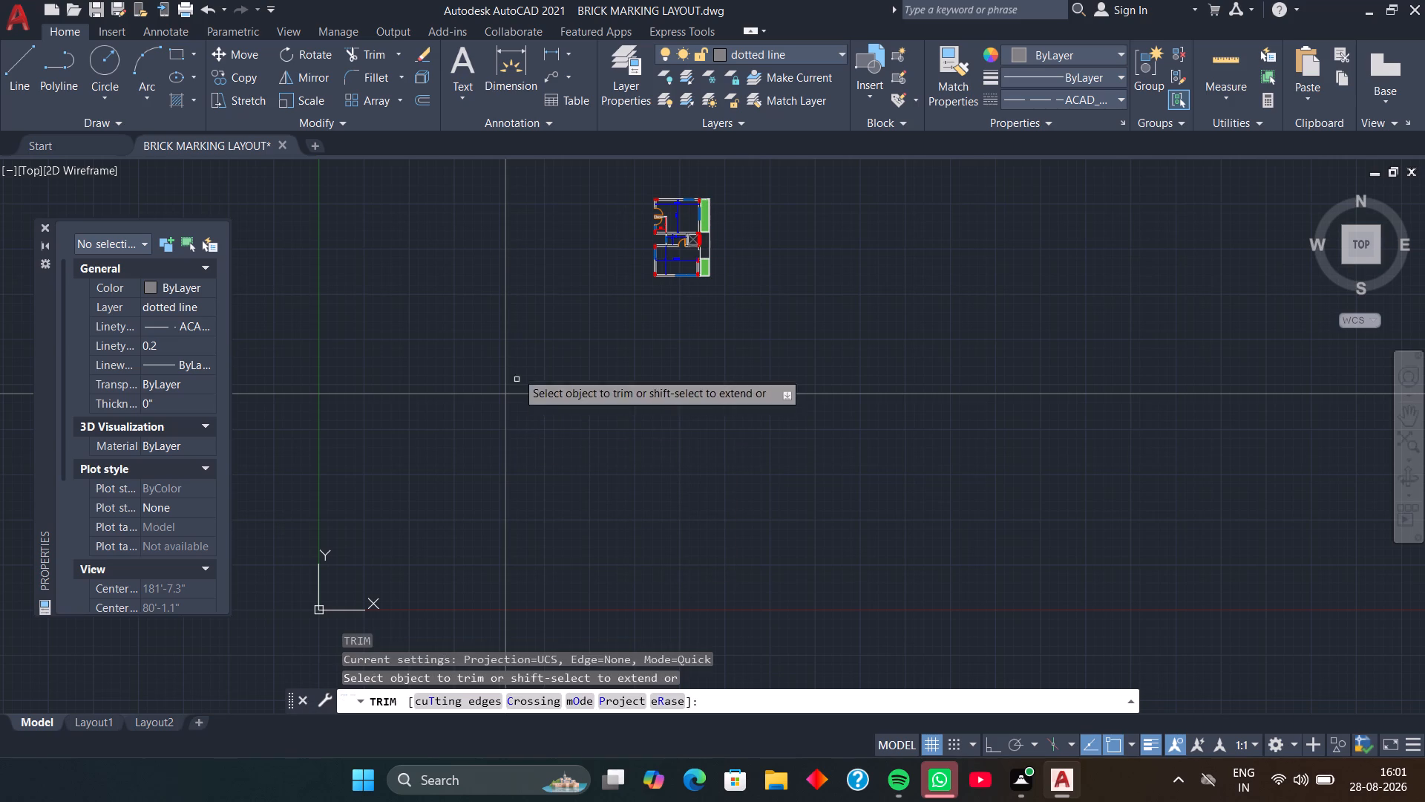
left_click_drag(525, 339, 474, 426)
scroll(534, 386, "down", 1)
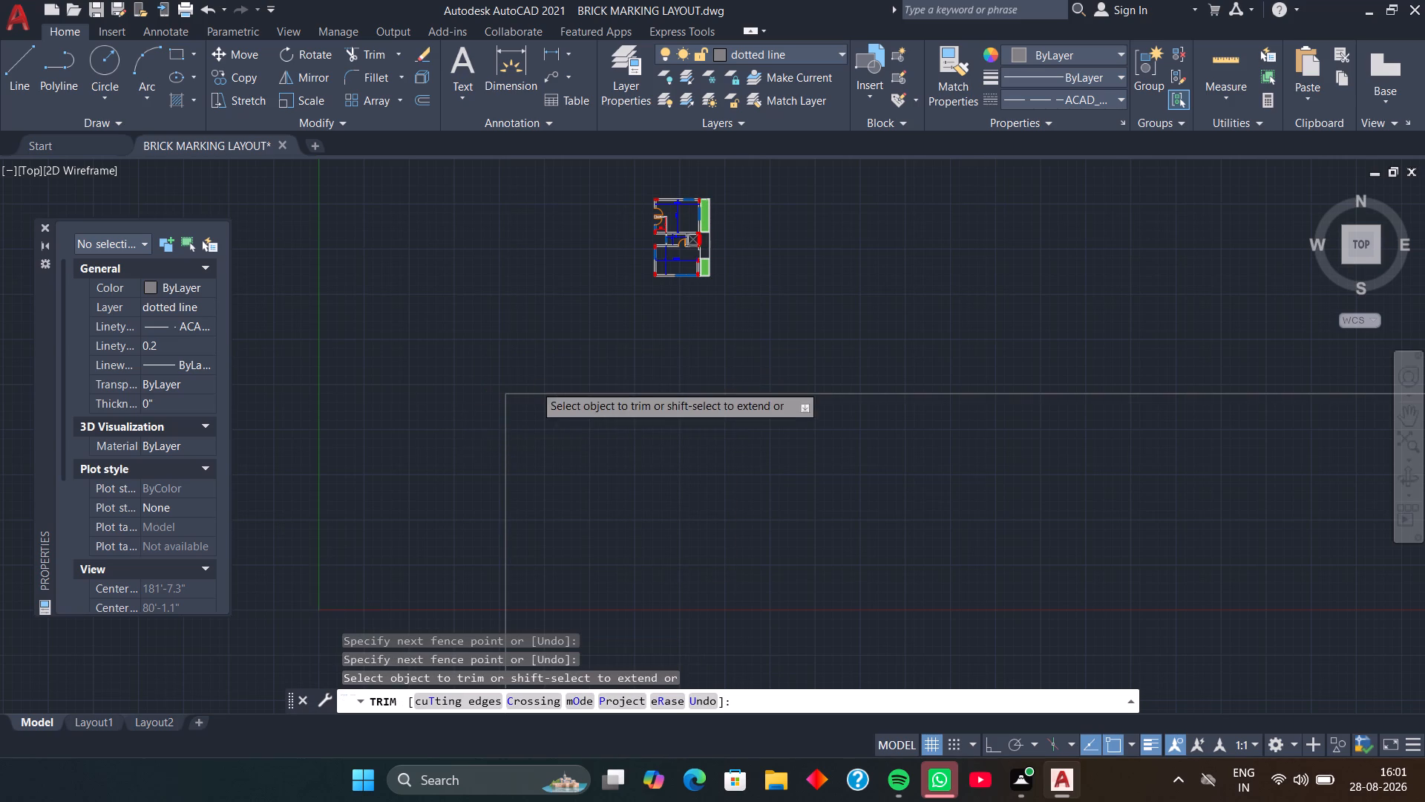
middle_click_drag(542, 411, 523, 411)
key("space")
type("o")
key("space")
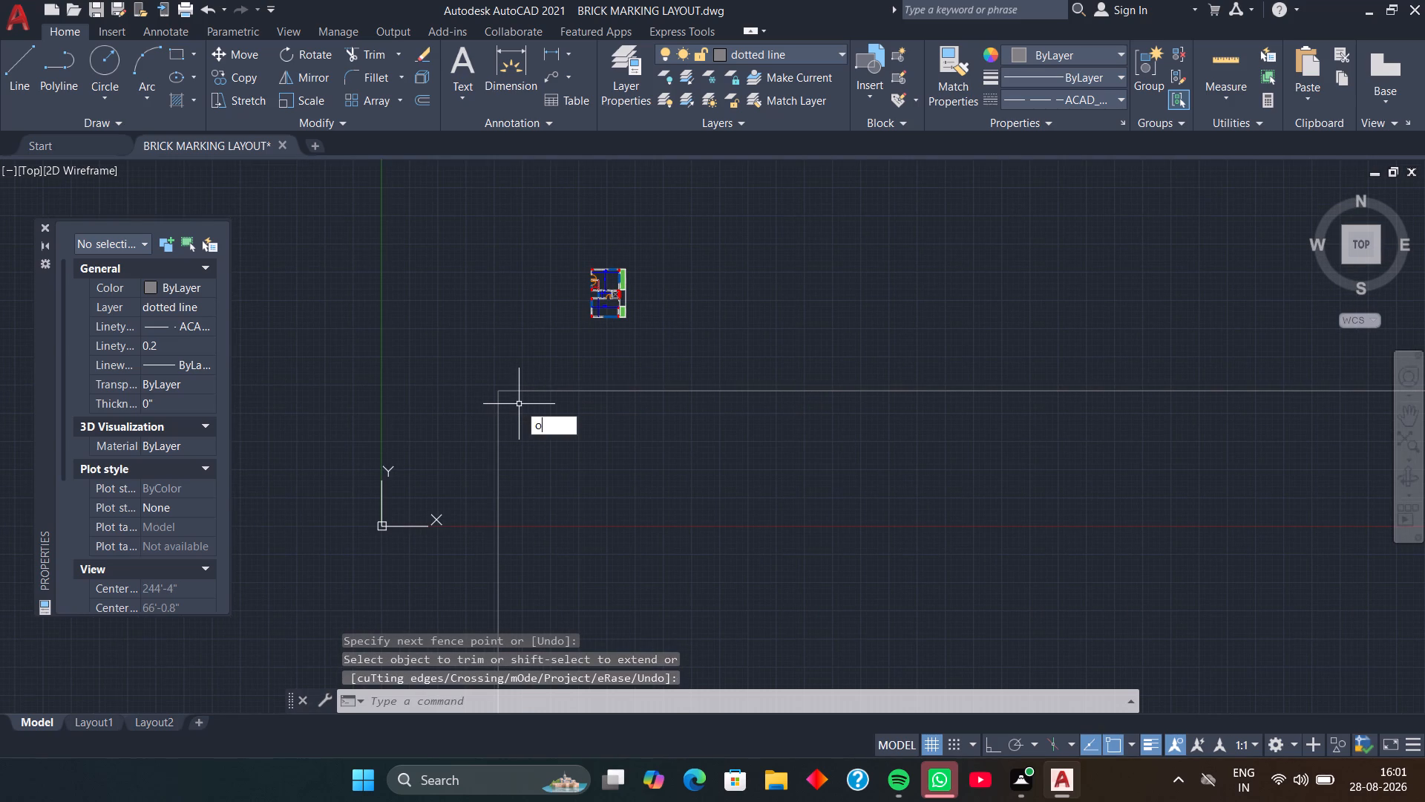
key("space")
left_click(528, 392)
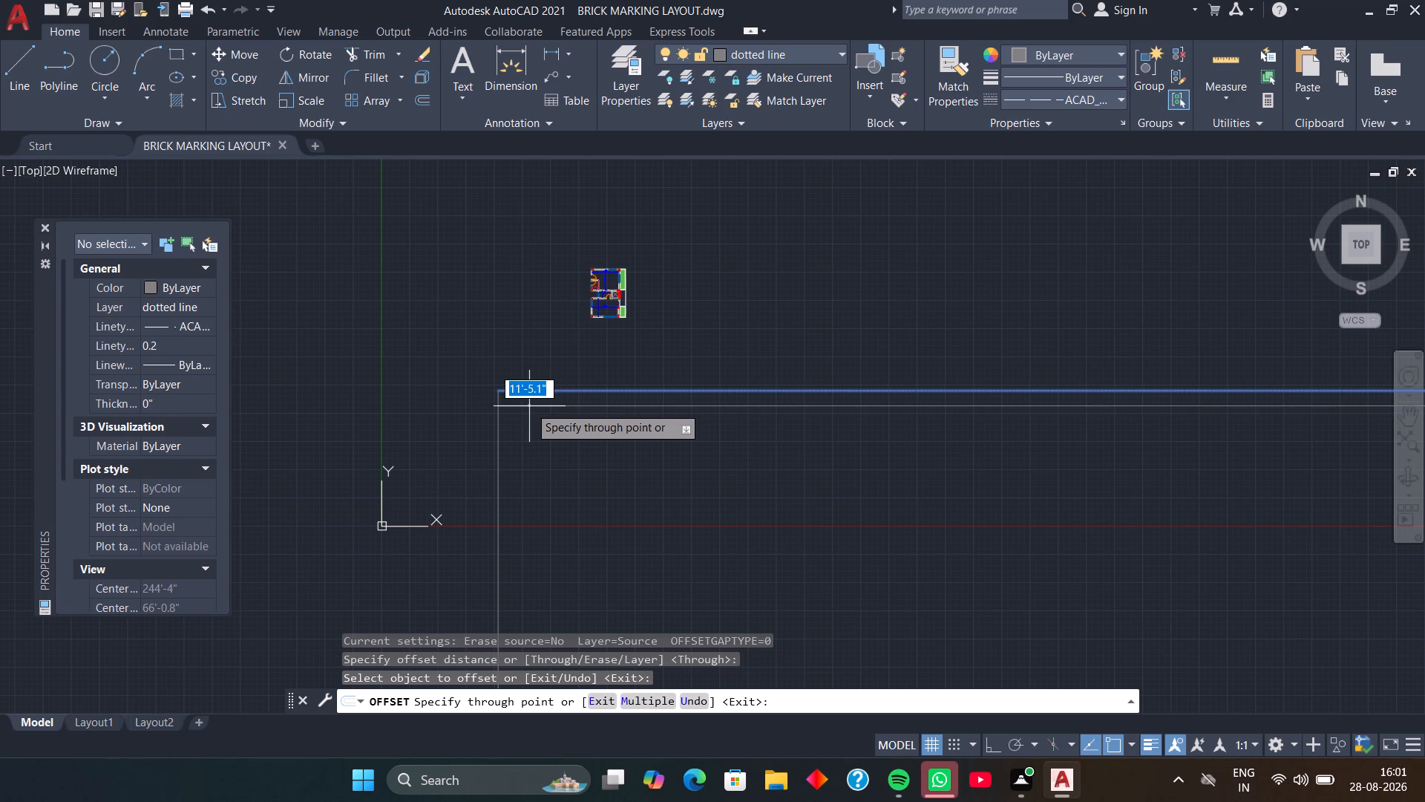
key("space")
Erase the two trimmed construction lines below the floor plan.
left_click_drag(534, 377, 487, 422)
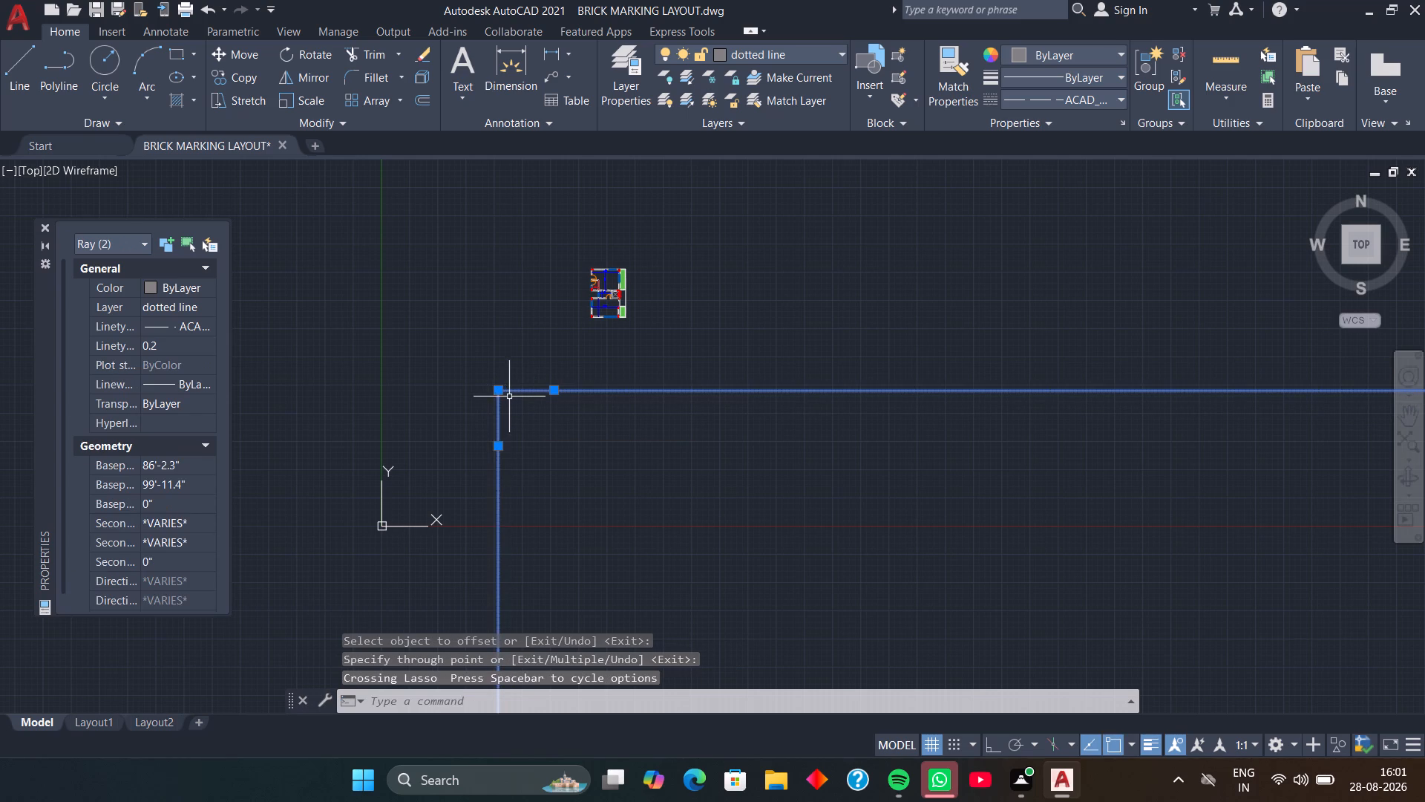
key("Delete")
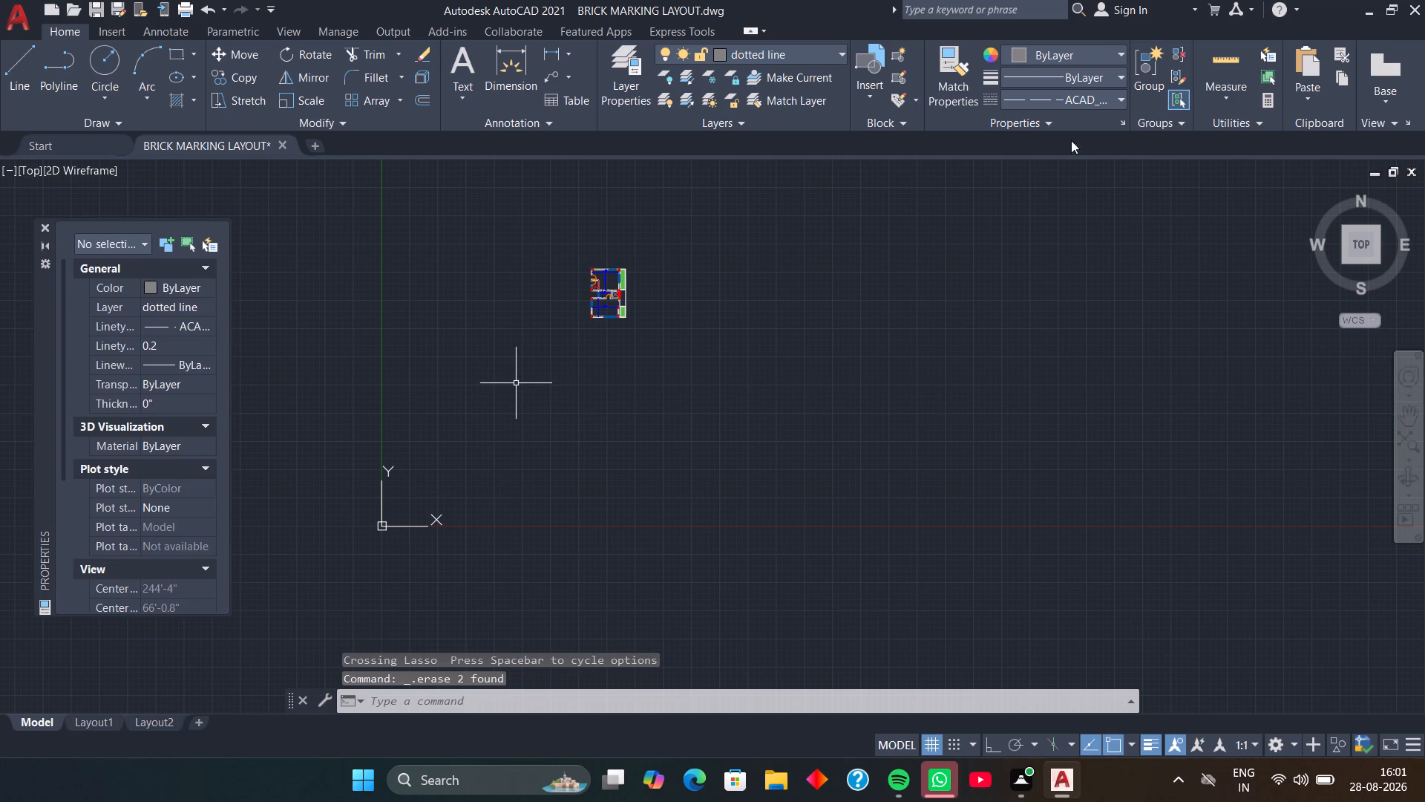
Set the current linetype for new objects to ByLayer.
left_click(1116, 100)
left_click(1084, 131)
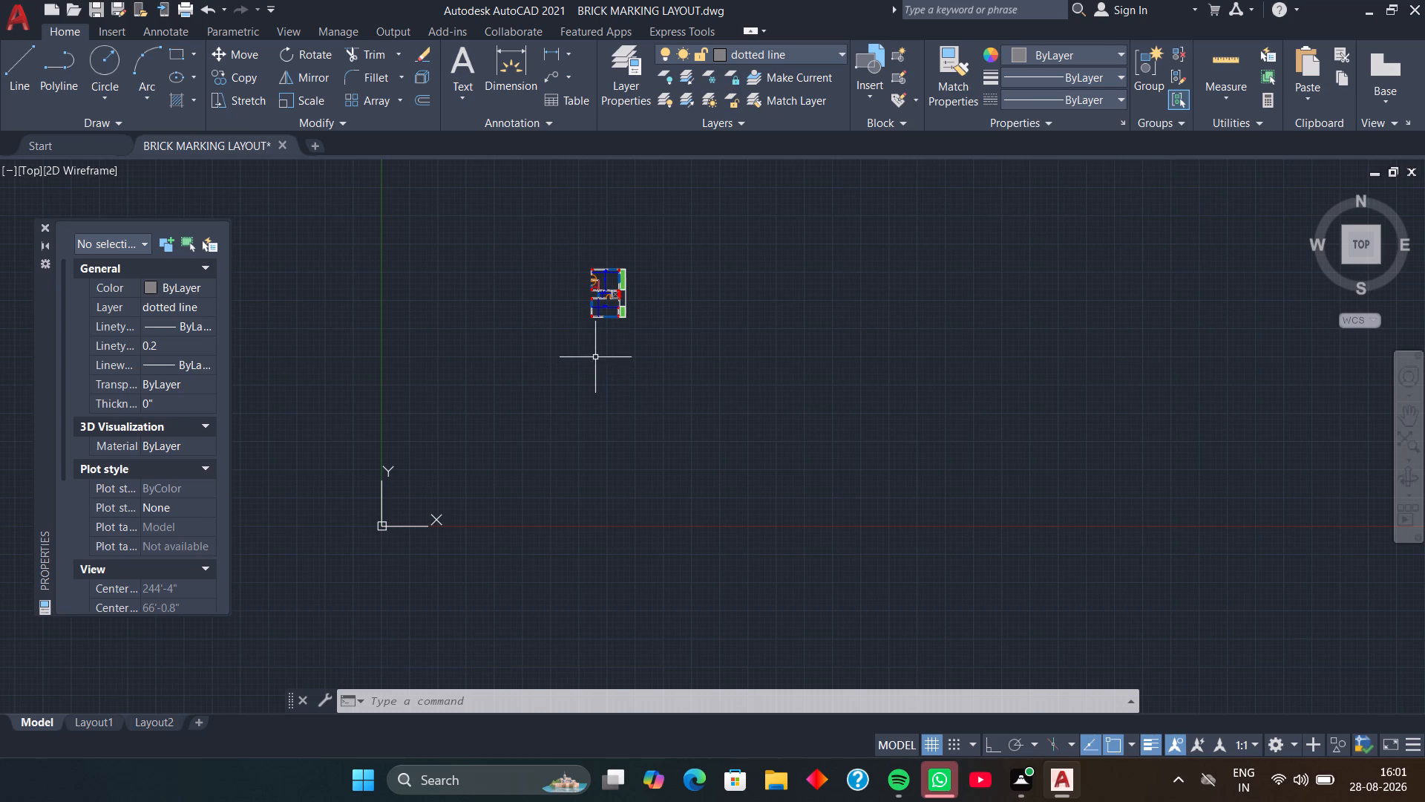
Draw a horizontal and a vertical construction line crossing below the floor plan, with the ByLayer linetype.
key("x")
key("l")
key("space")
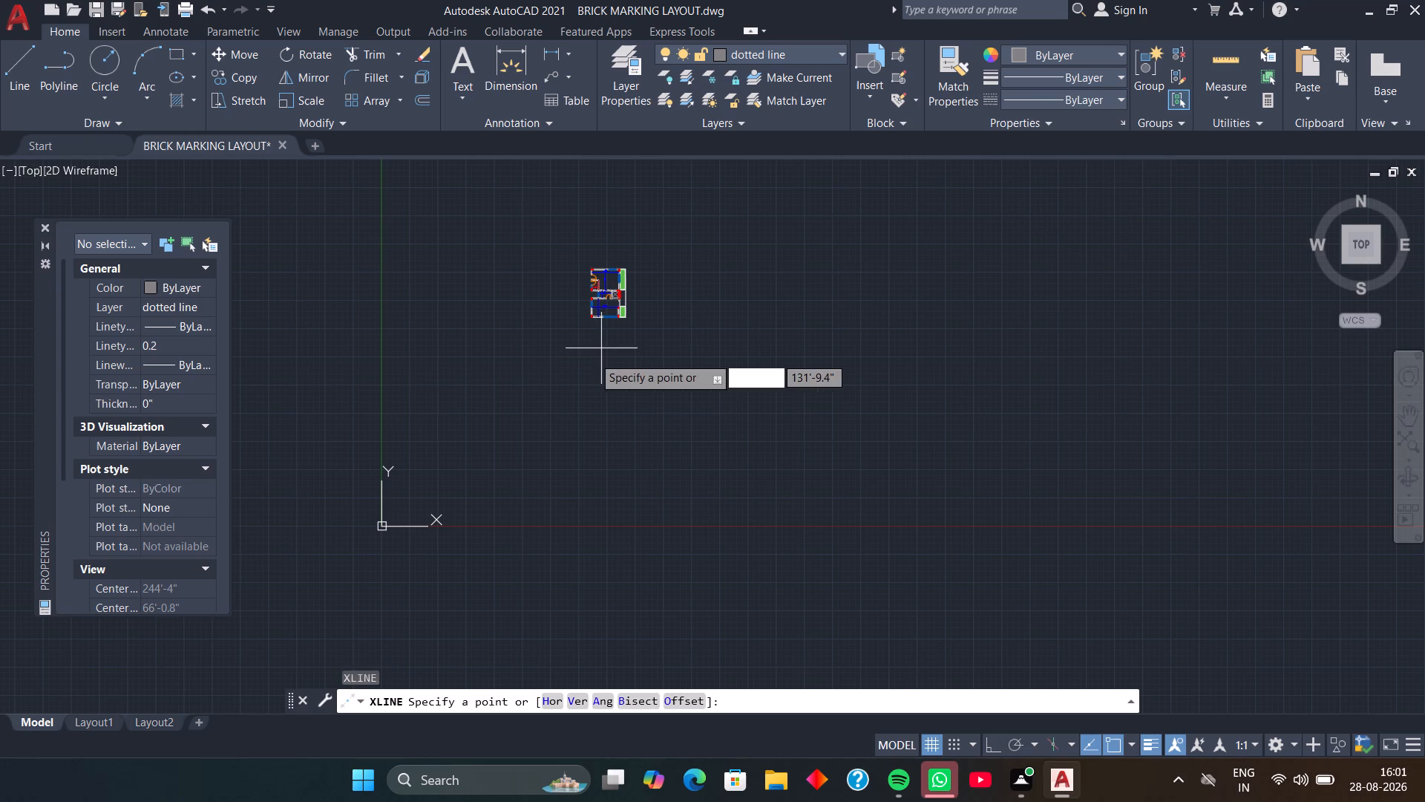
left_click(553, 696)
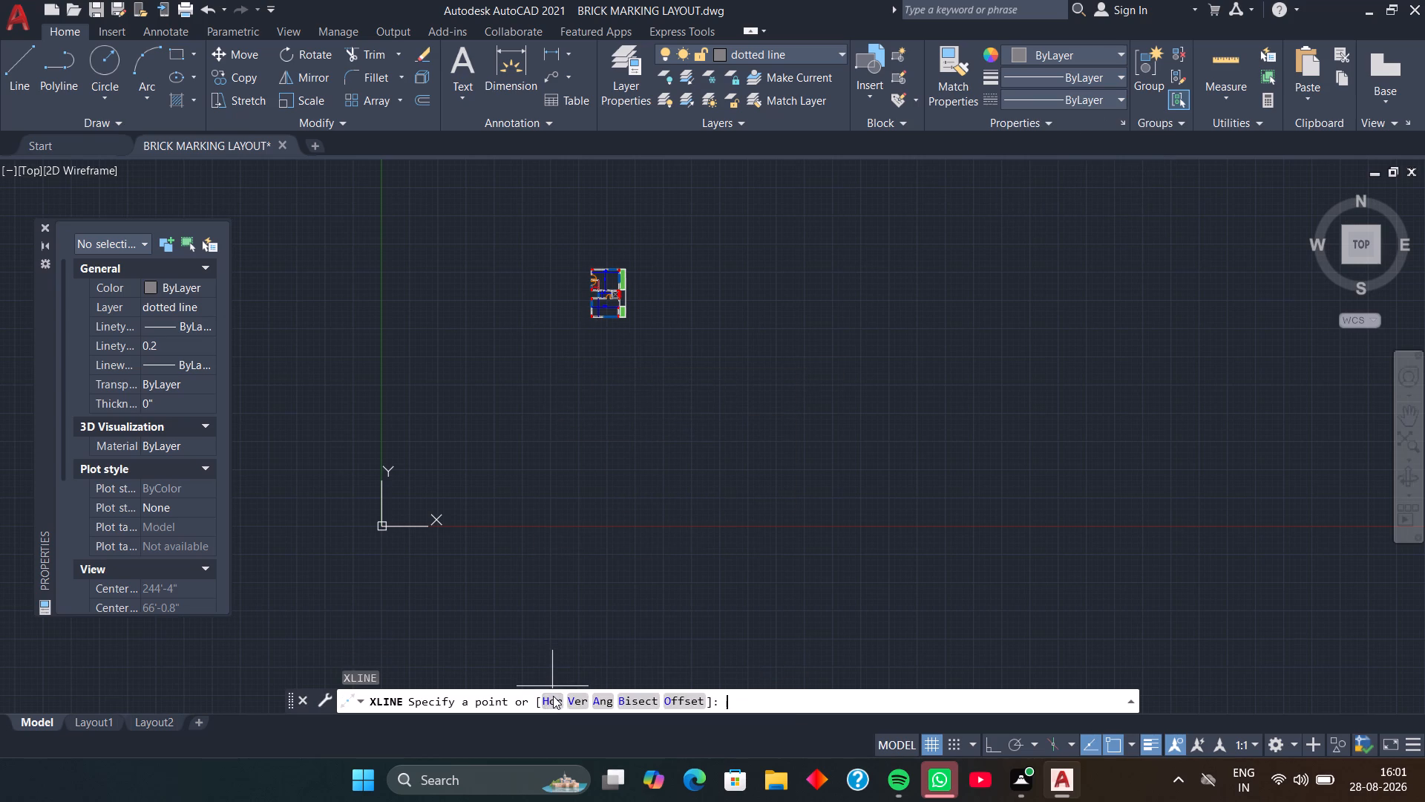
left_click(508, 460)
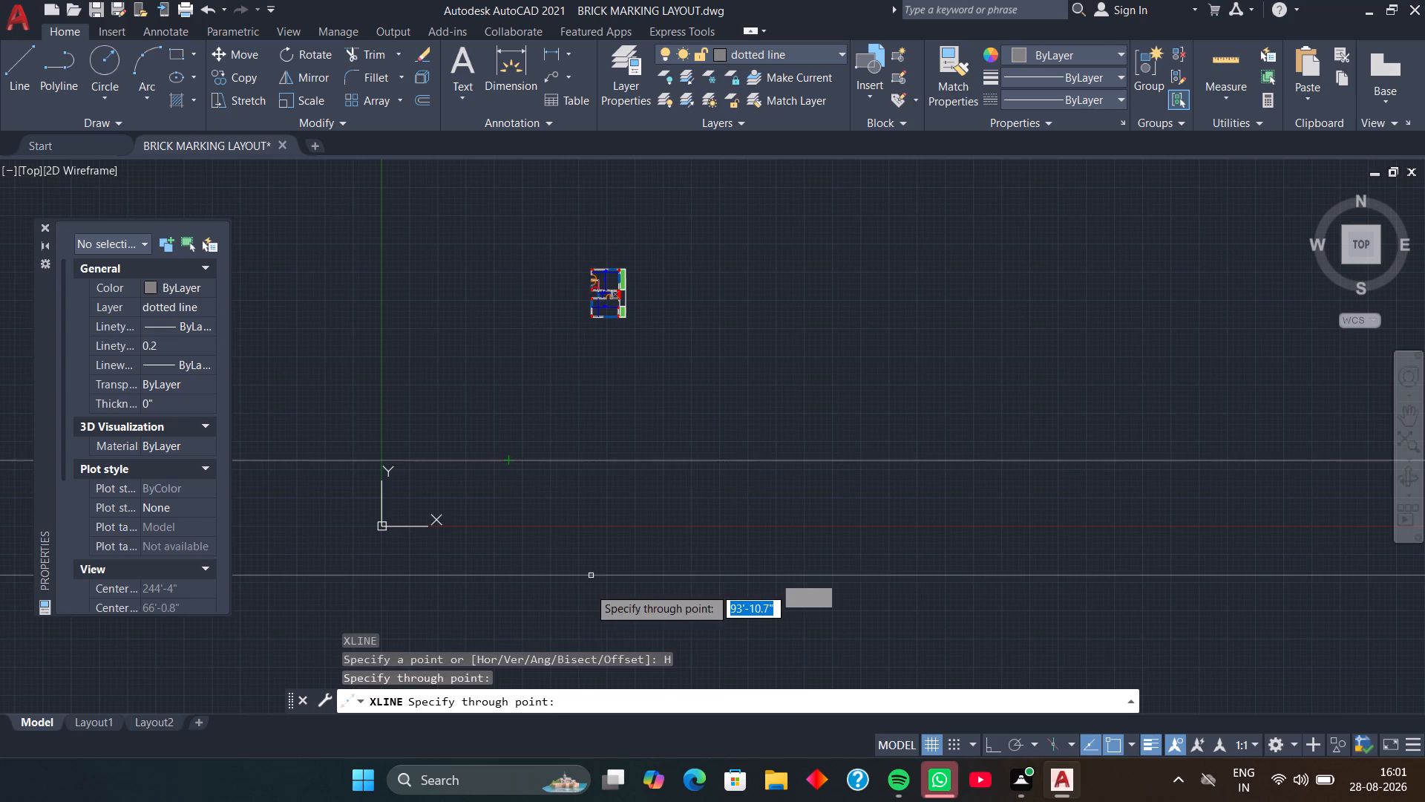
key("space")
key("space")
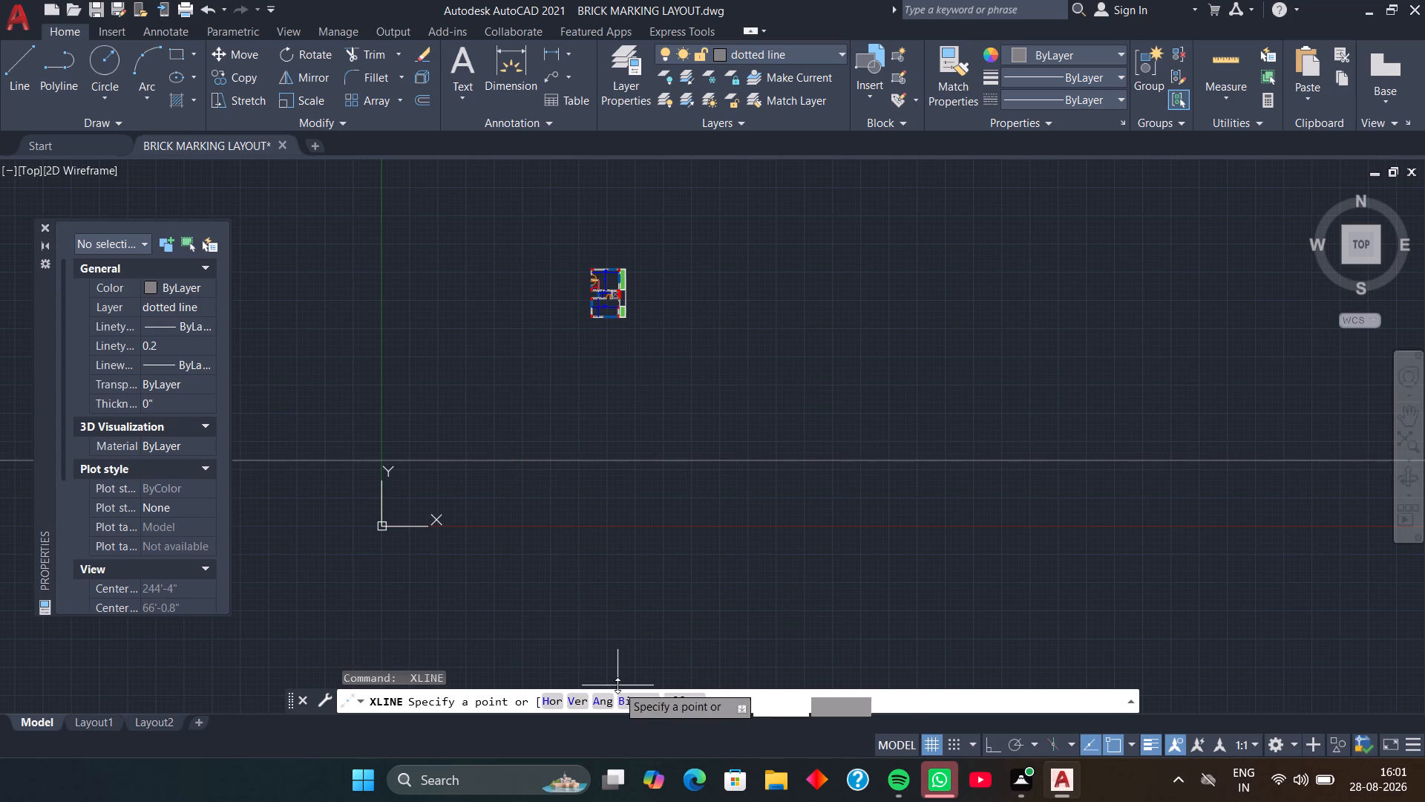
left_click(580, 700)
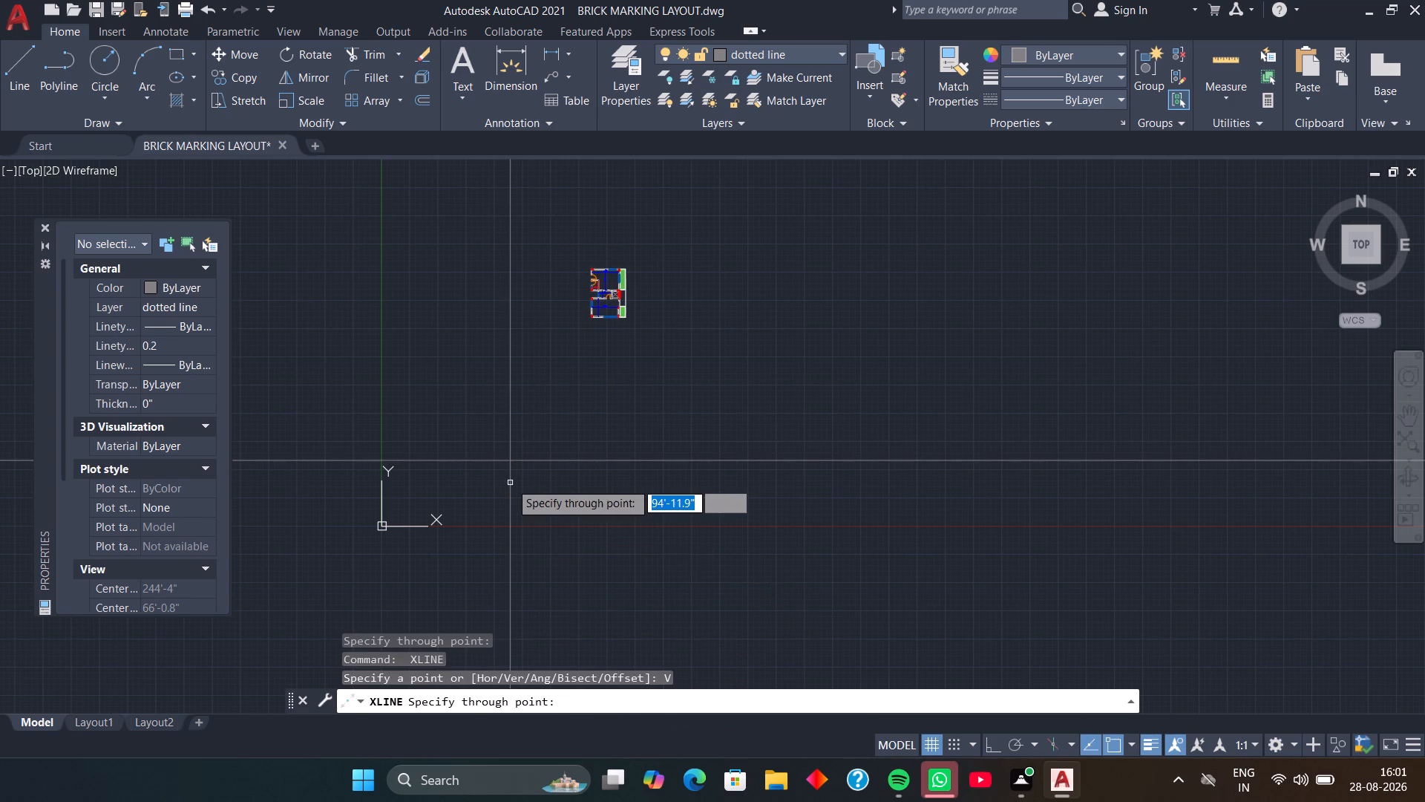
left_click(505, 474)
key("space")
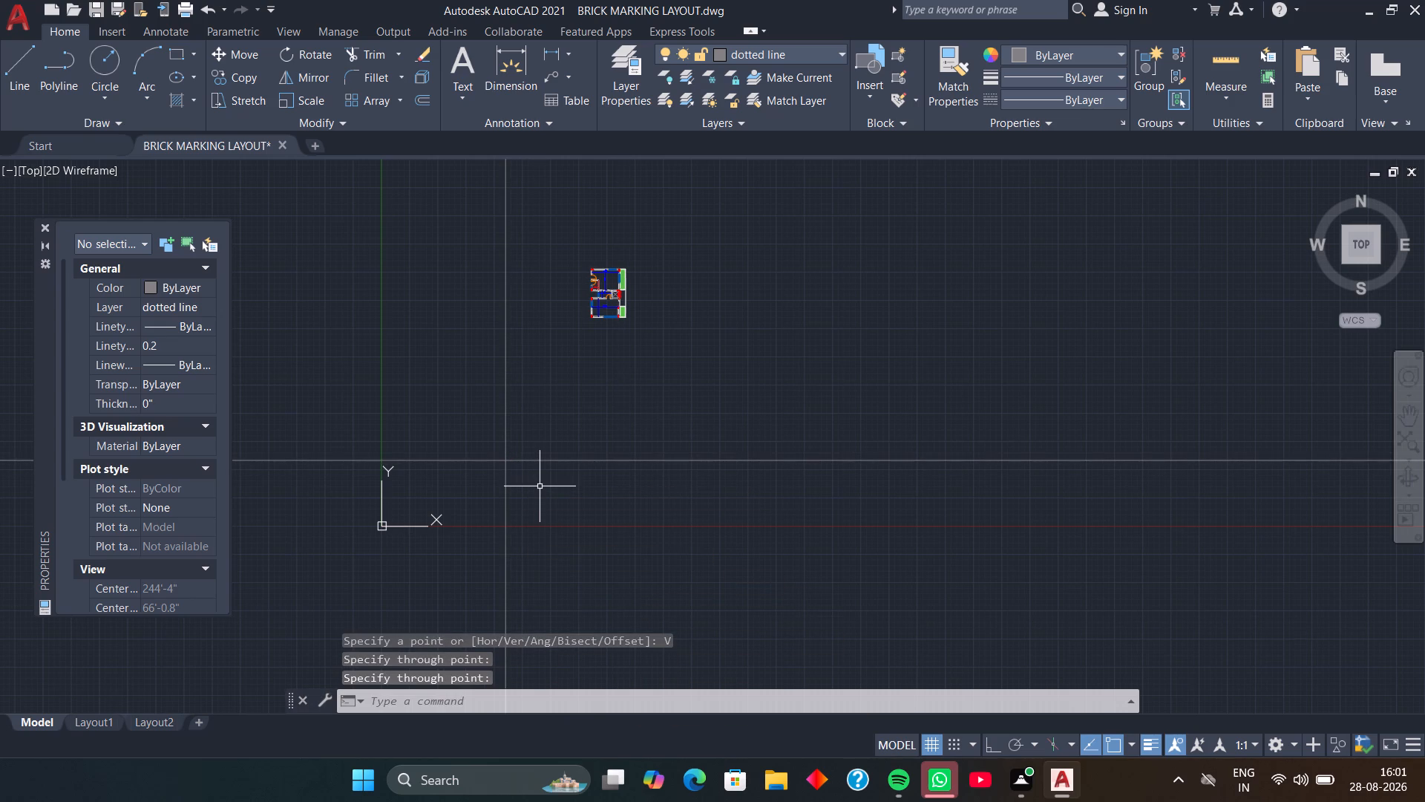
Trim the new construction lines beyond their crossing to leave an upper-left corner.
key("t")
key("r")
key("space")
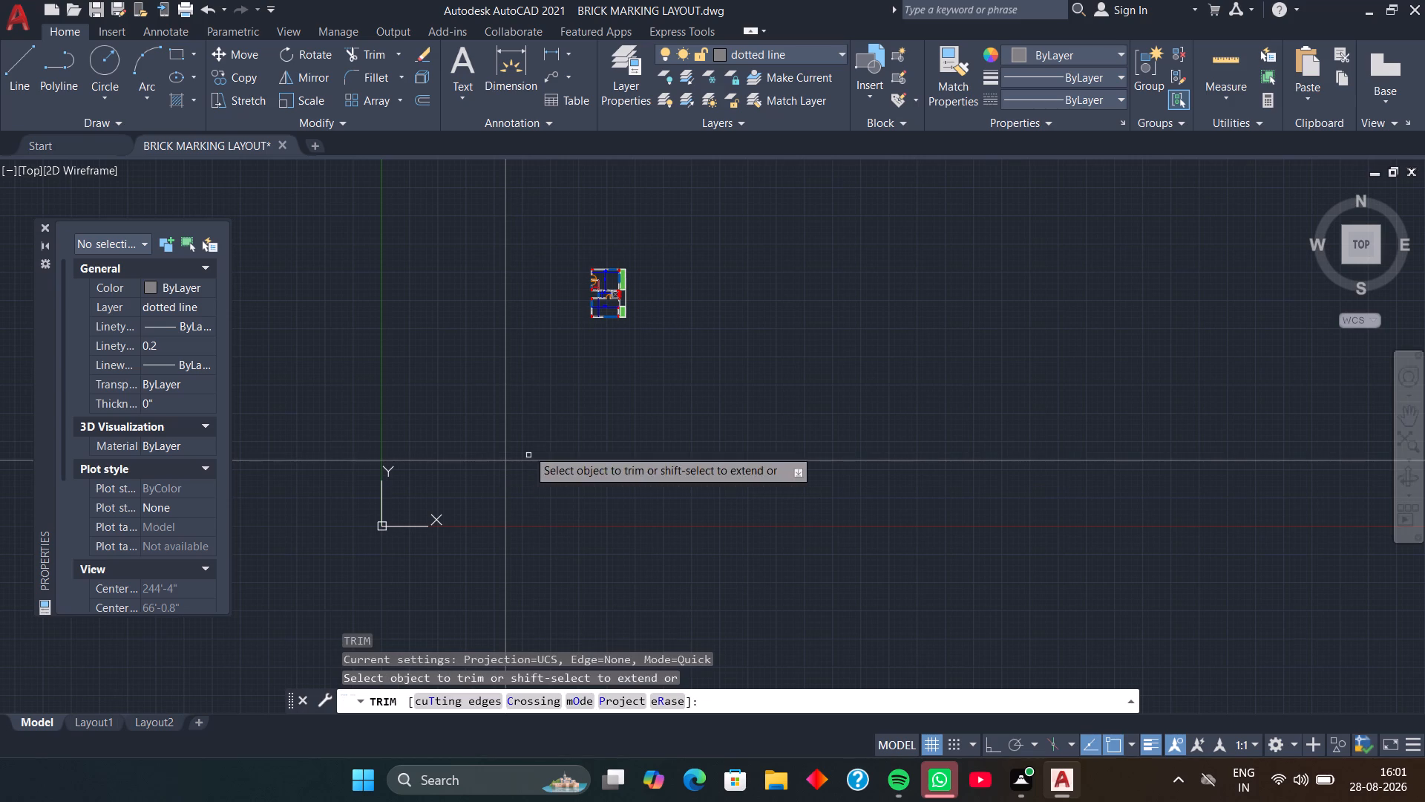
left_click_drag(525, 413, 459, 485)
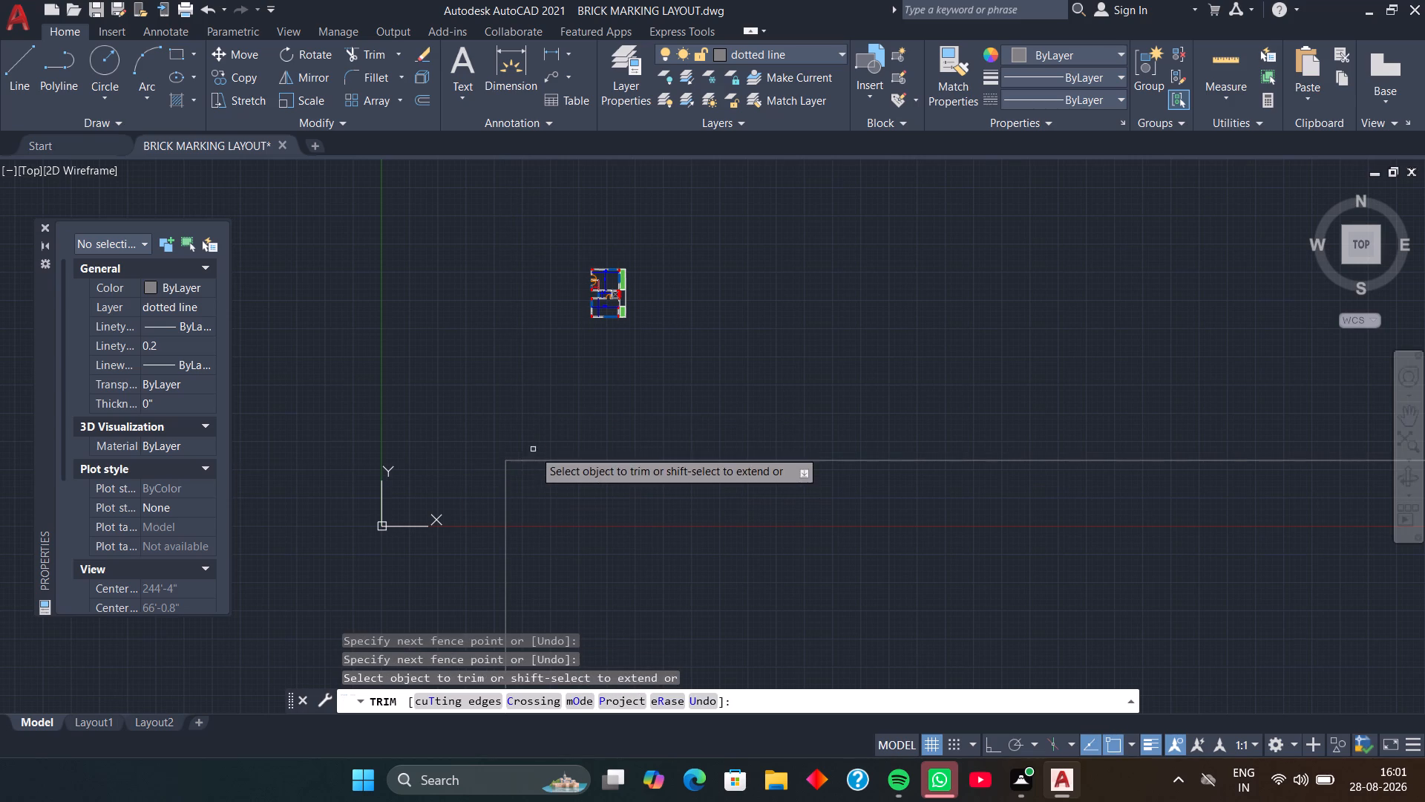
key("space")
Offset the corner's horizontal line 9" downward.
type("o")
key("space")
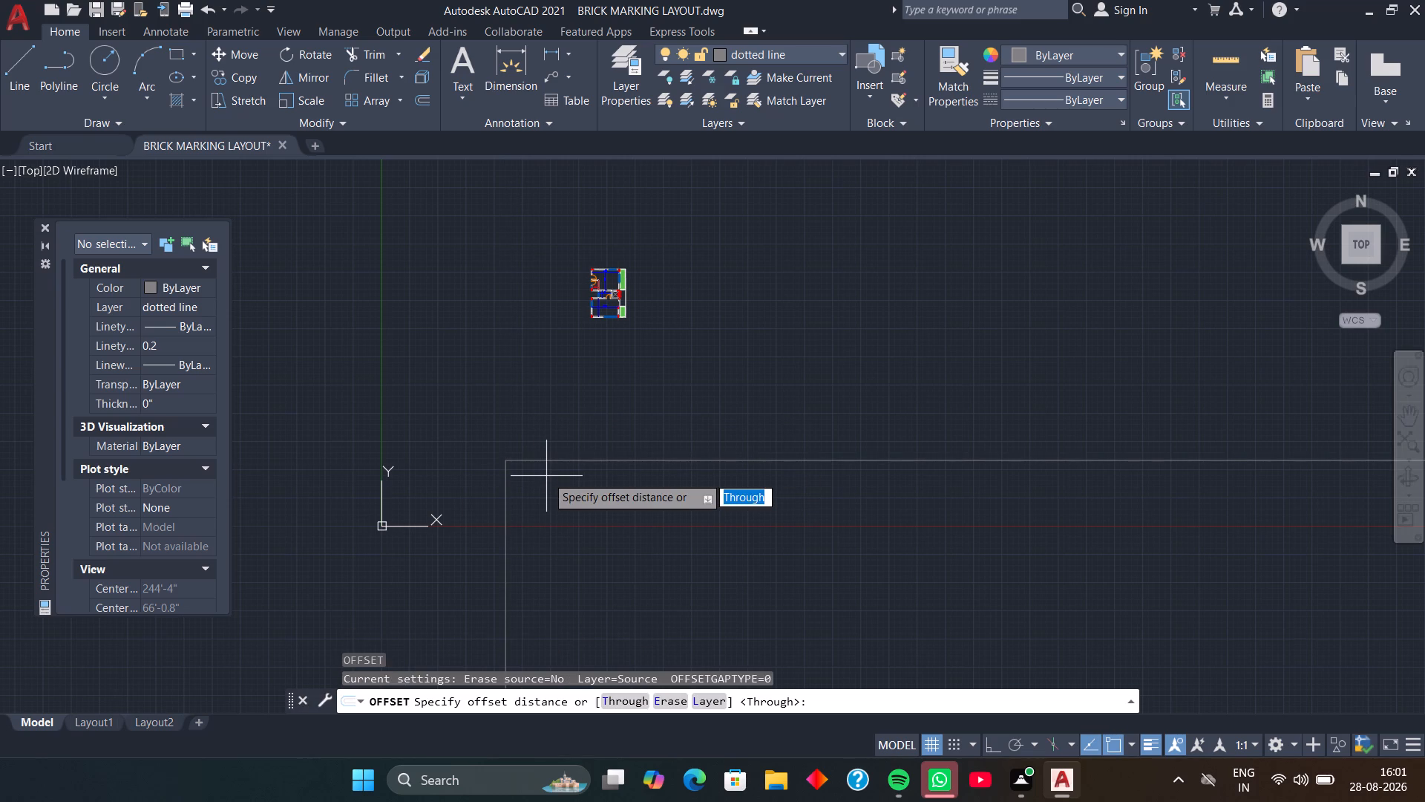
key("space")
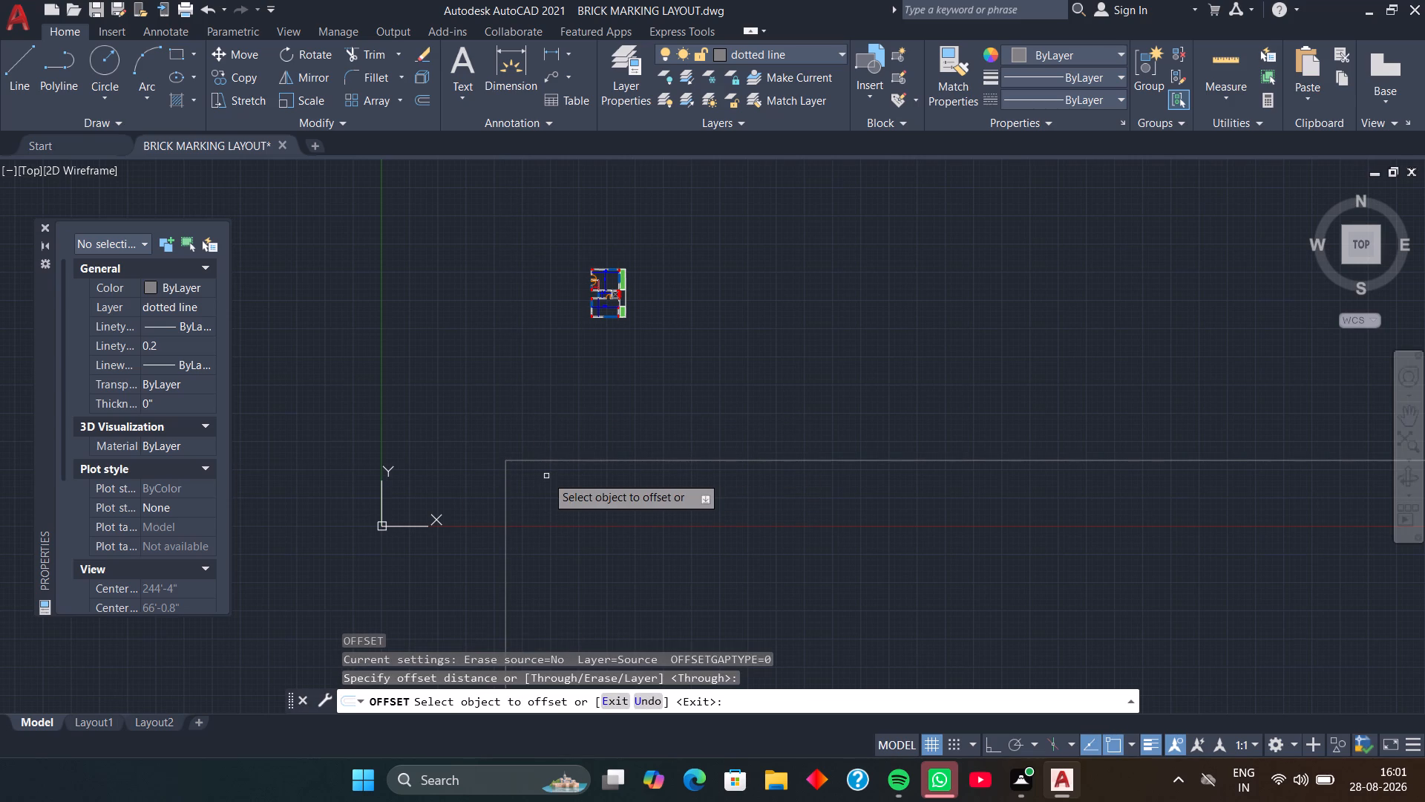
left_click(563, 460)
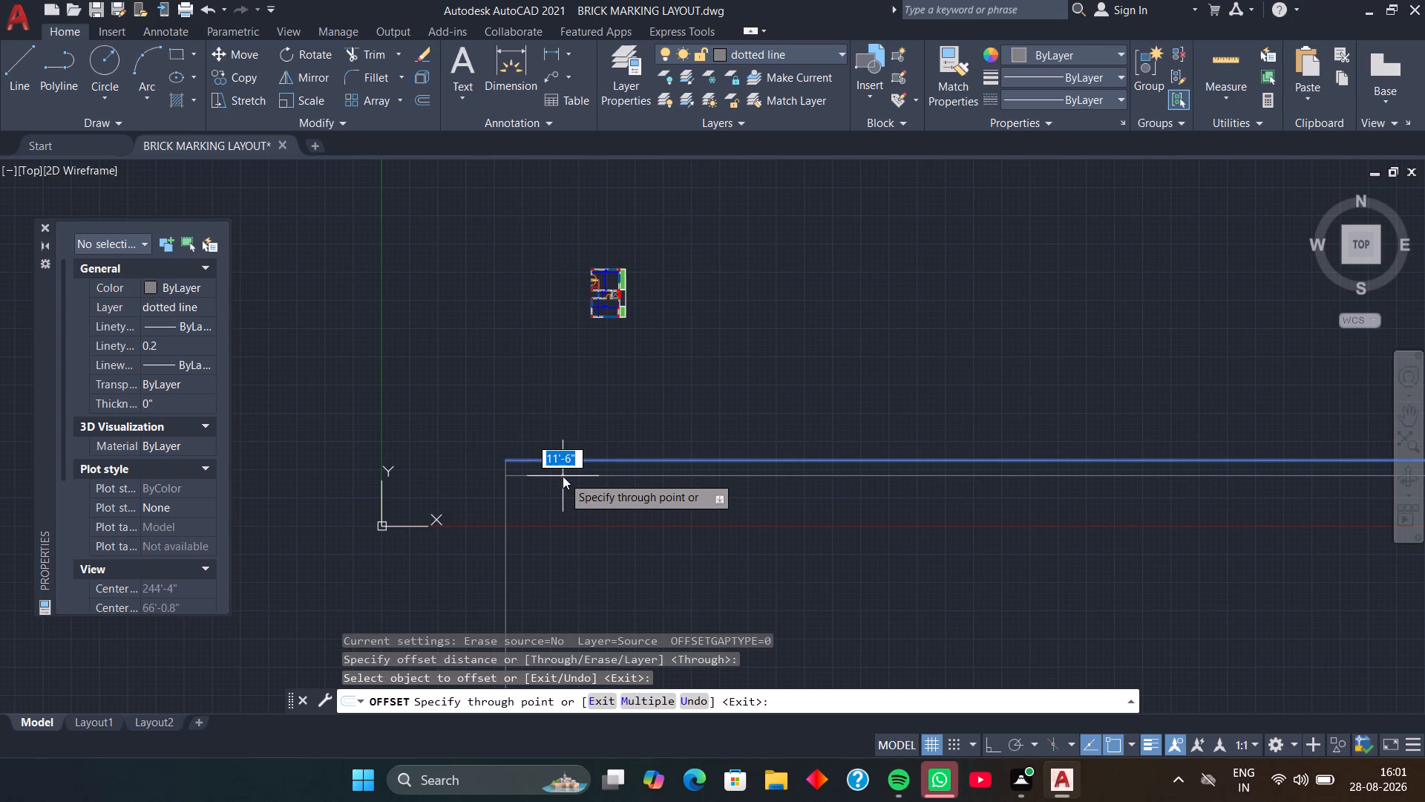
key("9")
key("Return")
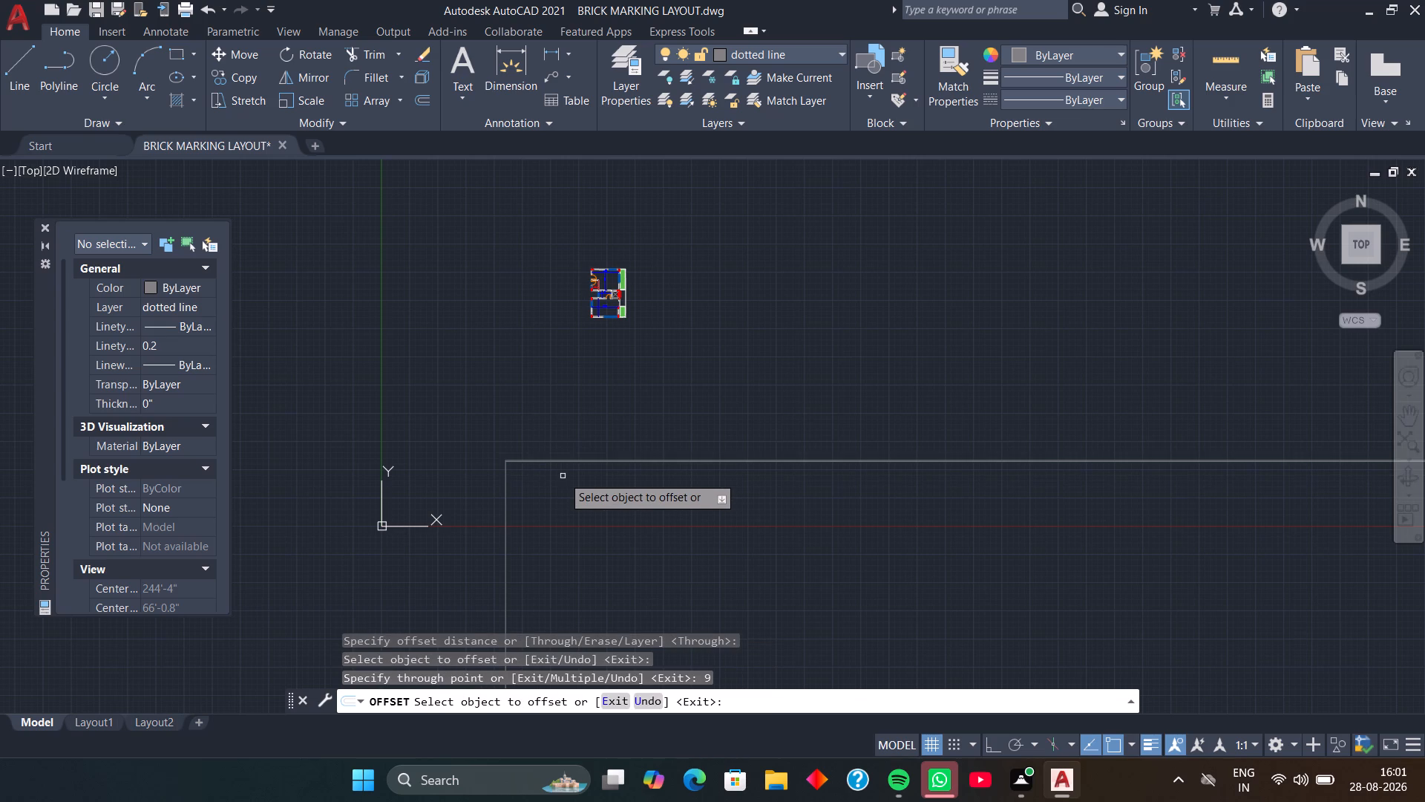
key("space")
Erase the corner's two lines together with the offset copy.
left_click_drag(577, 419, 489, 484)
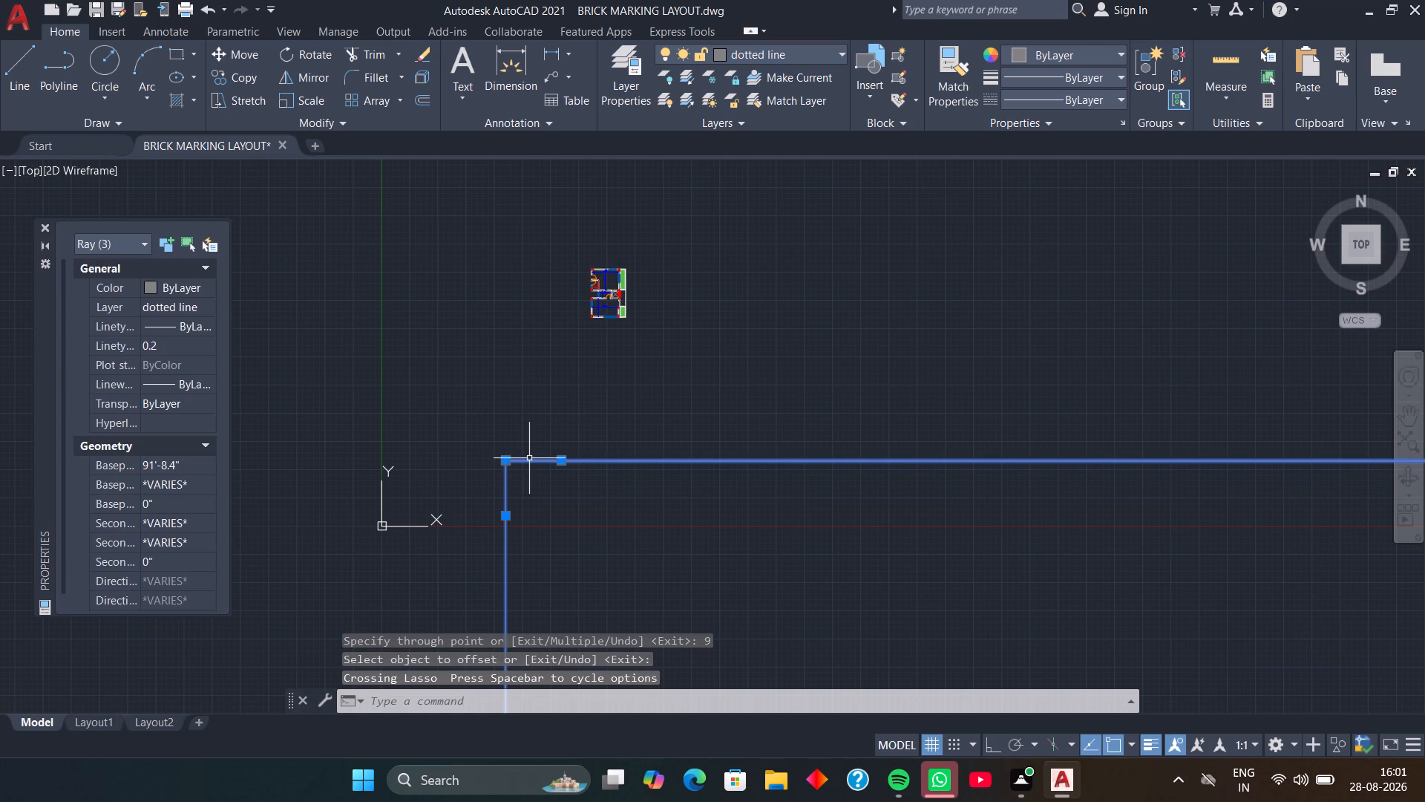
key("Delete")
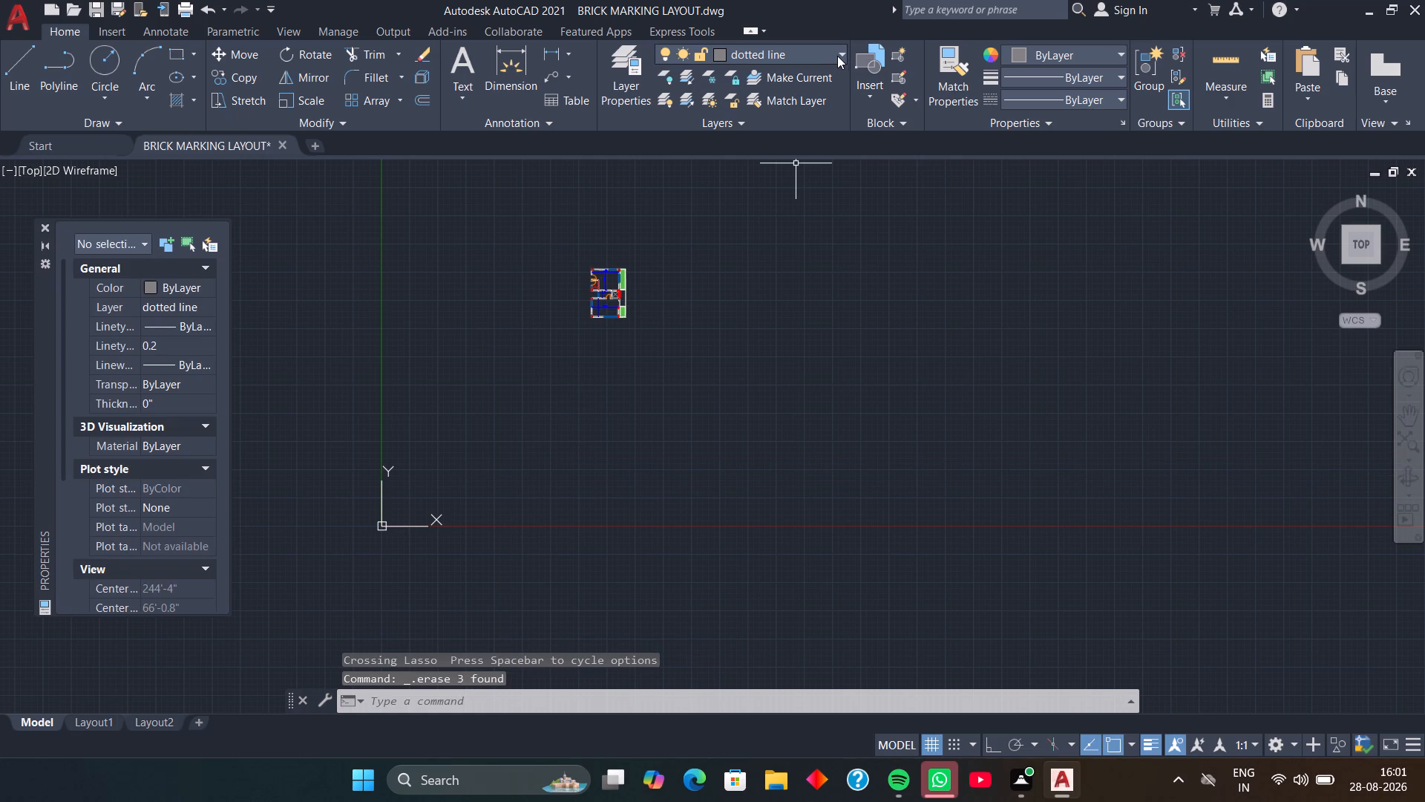
Make layer 0 the current layer.
left_click(841, 55)
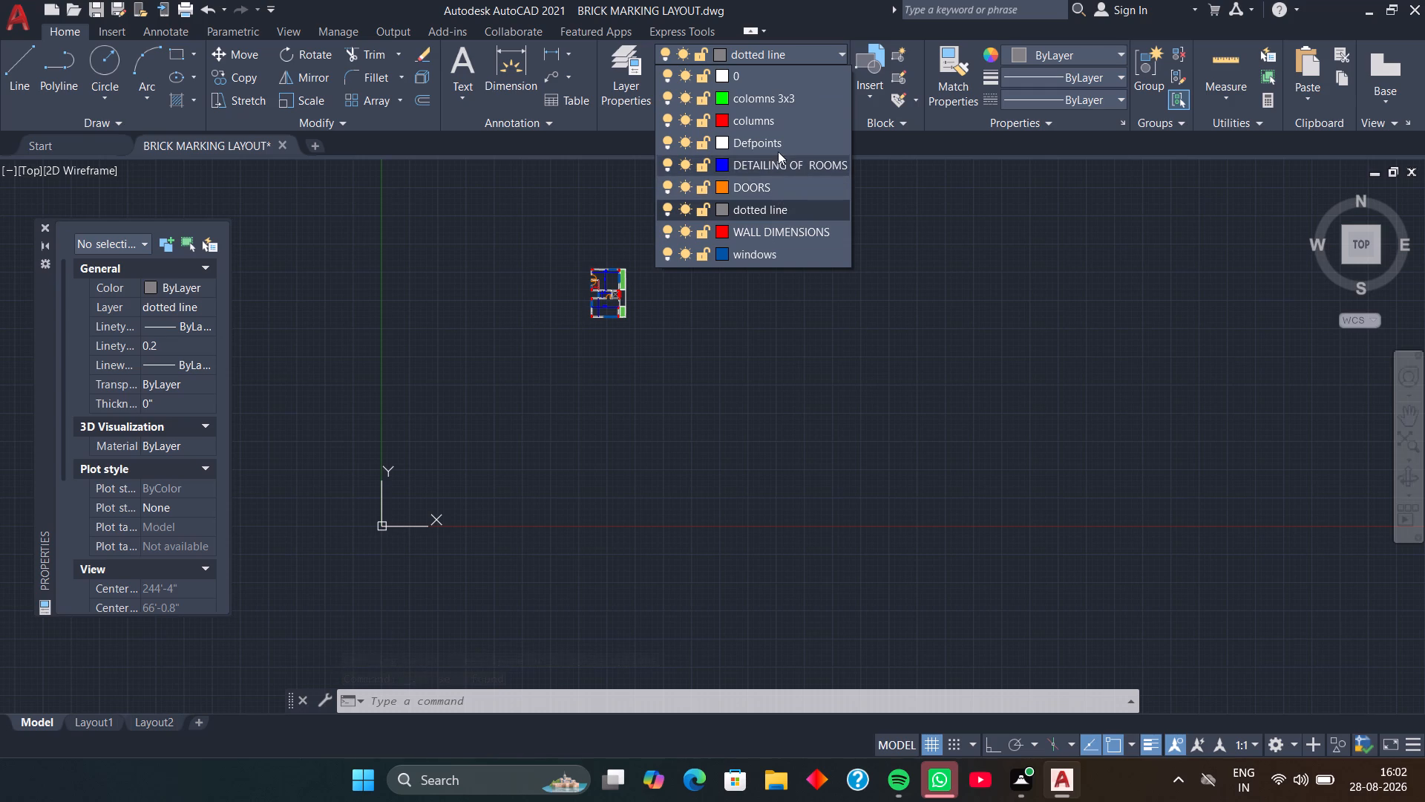
left_click(761, 77)
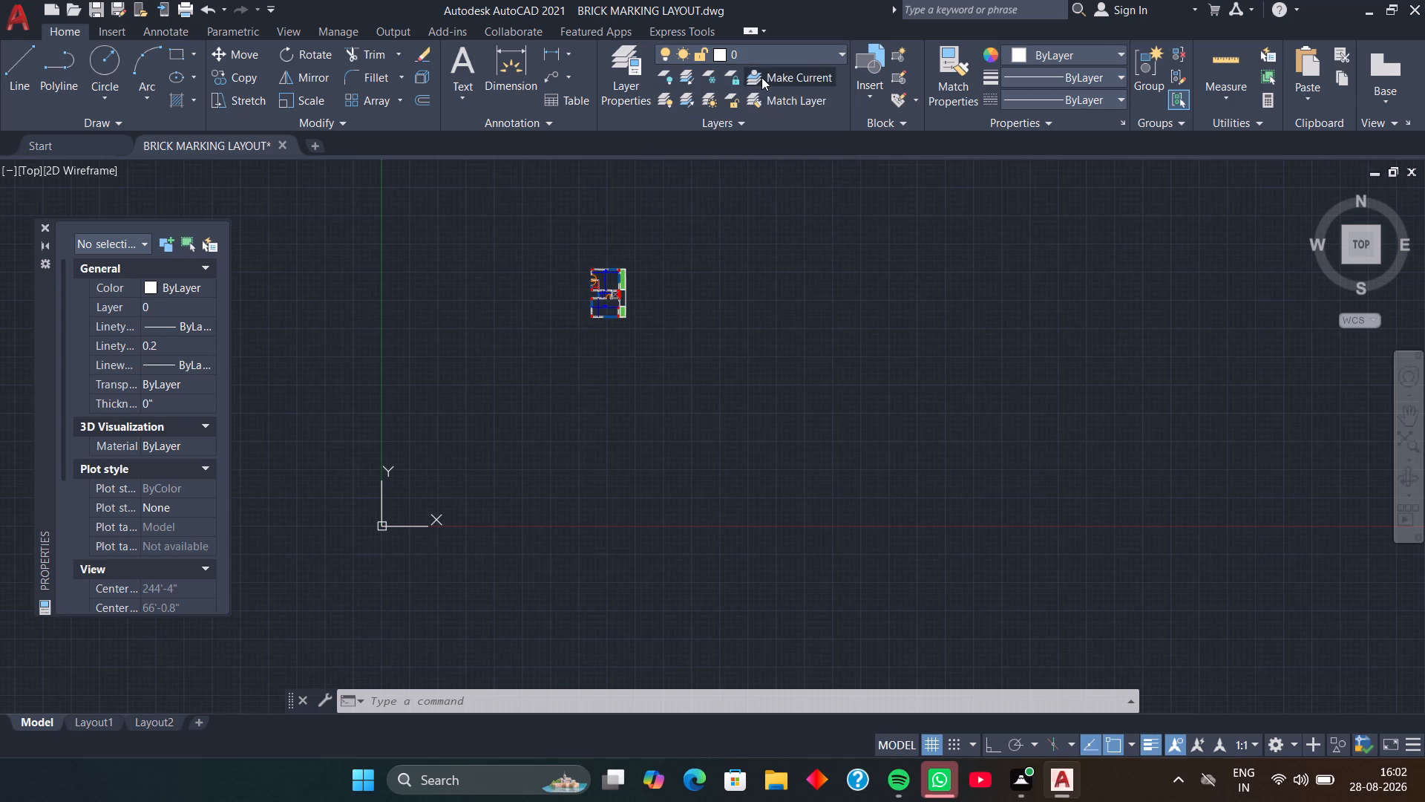
Create a new layer named "wall" in the layer properties manager.
left_click(843, 53)
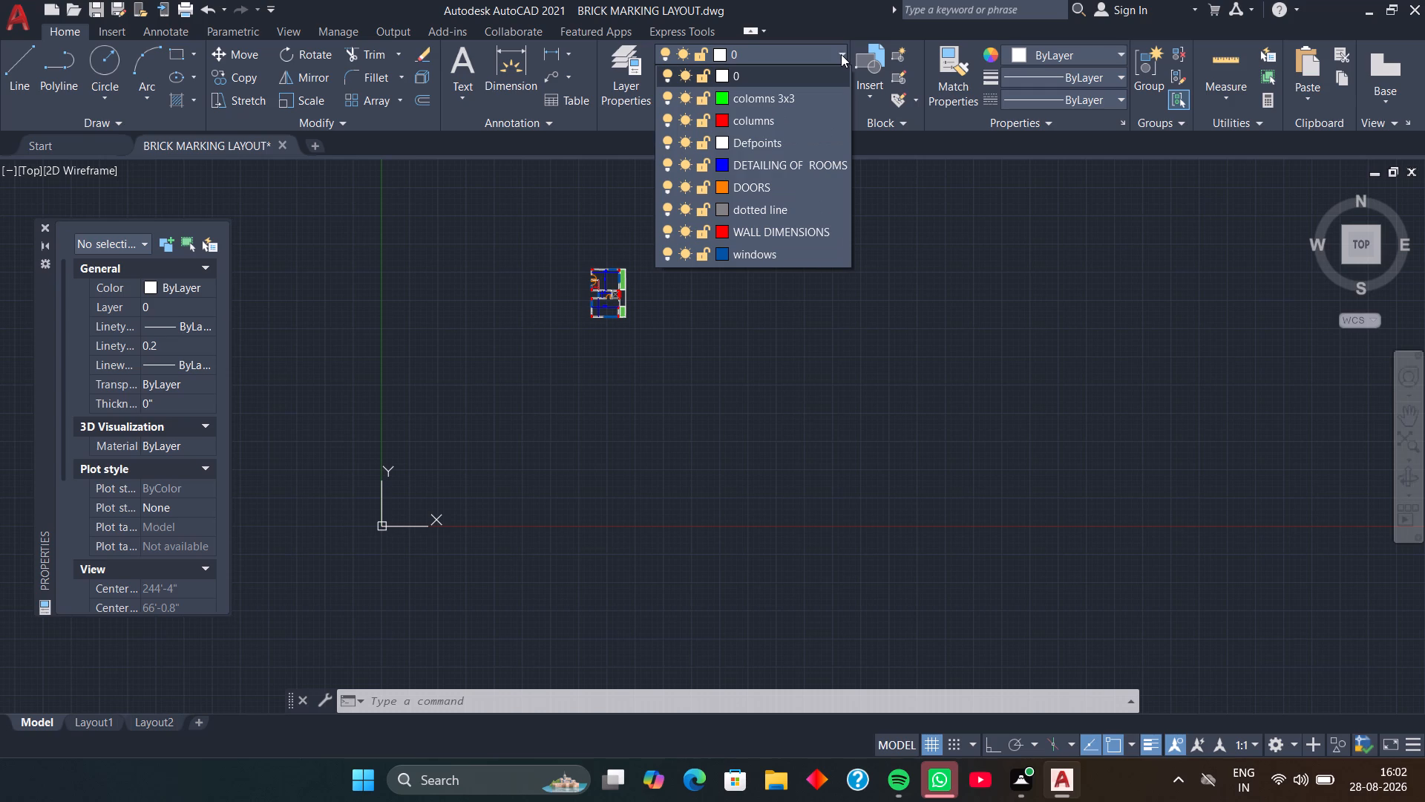
left_click(840, 56)
left_click(633, 82)
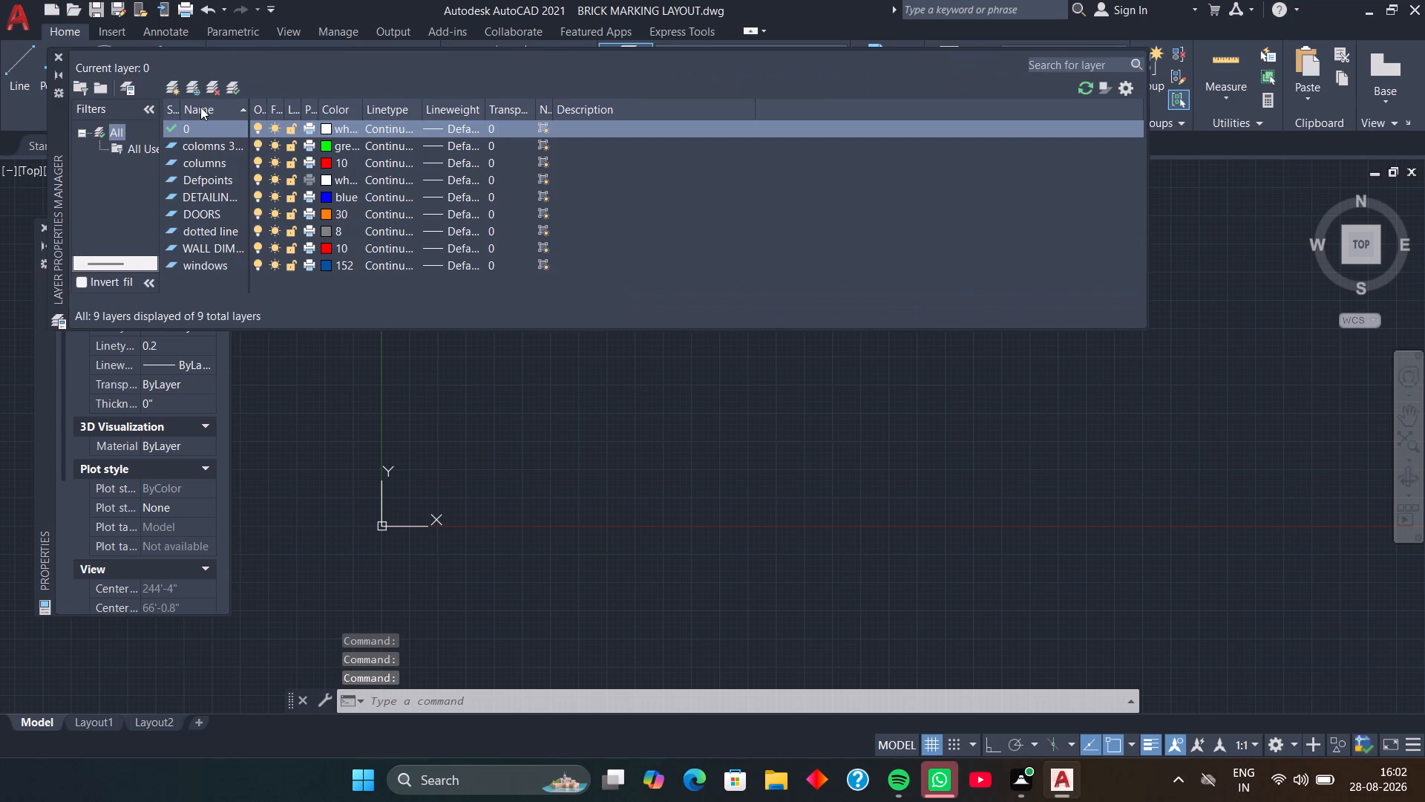
left_click(171, 91)
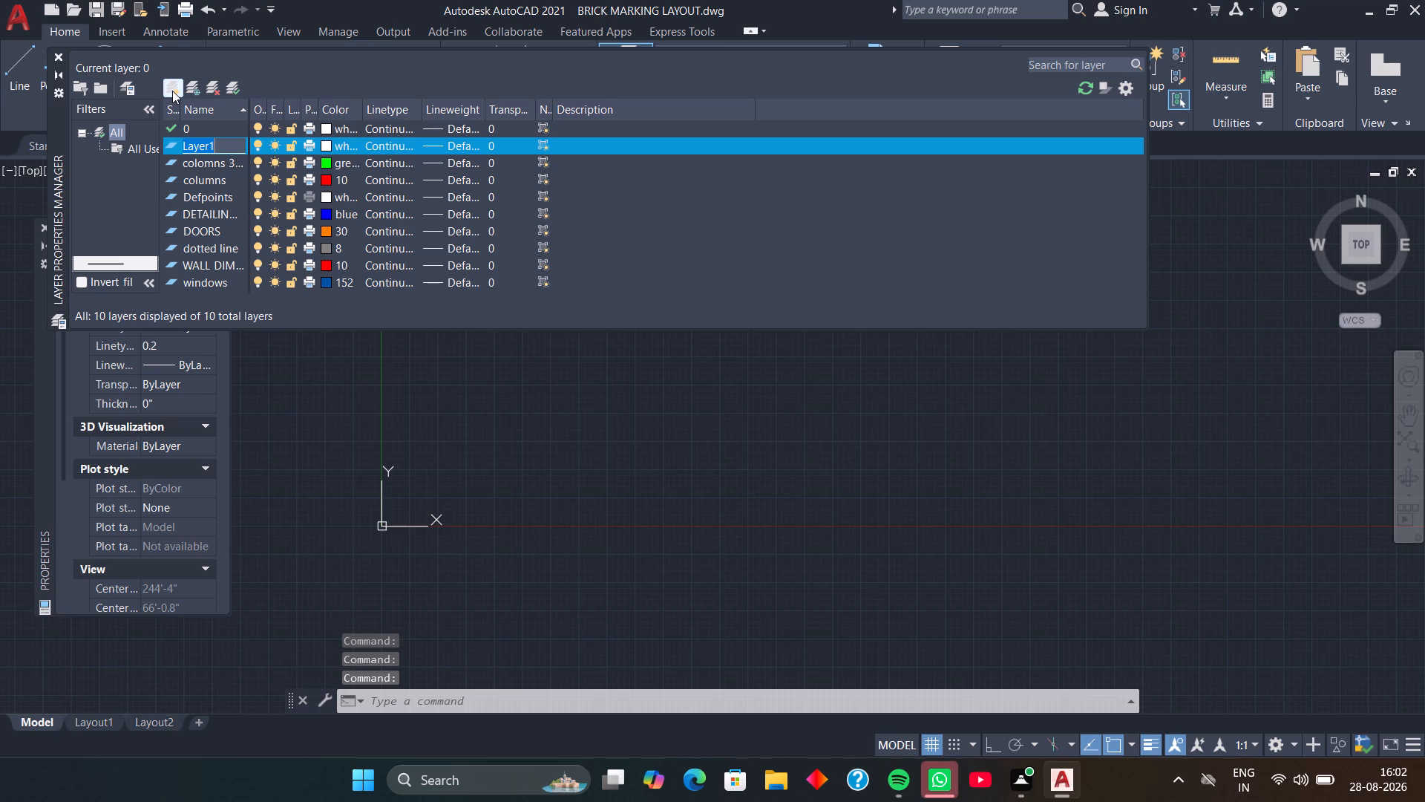
type("wall")
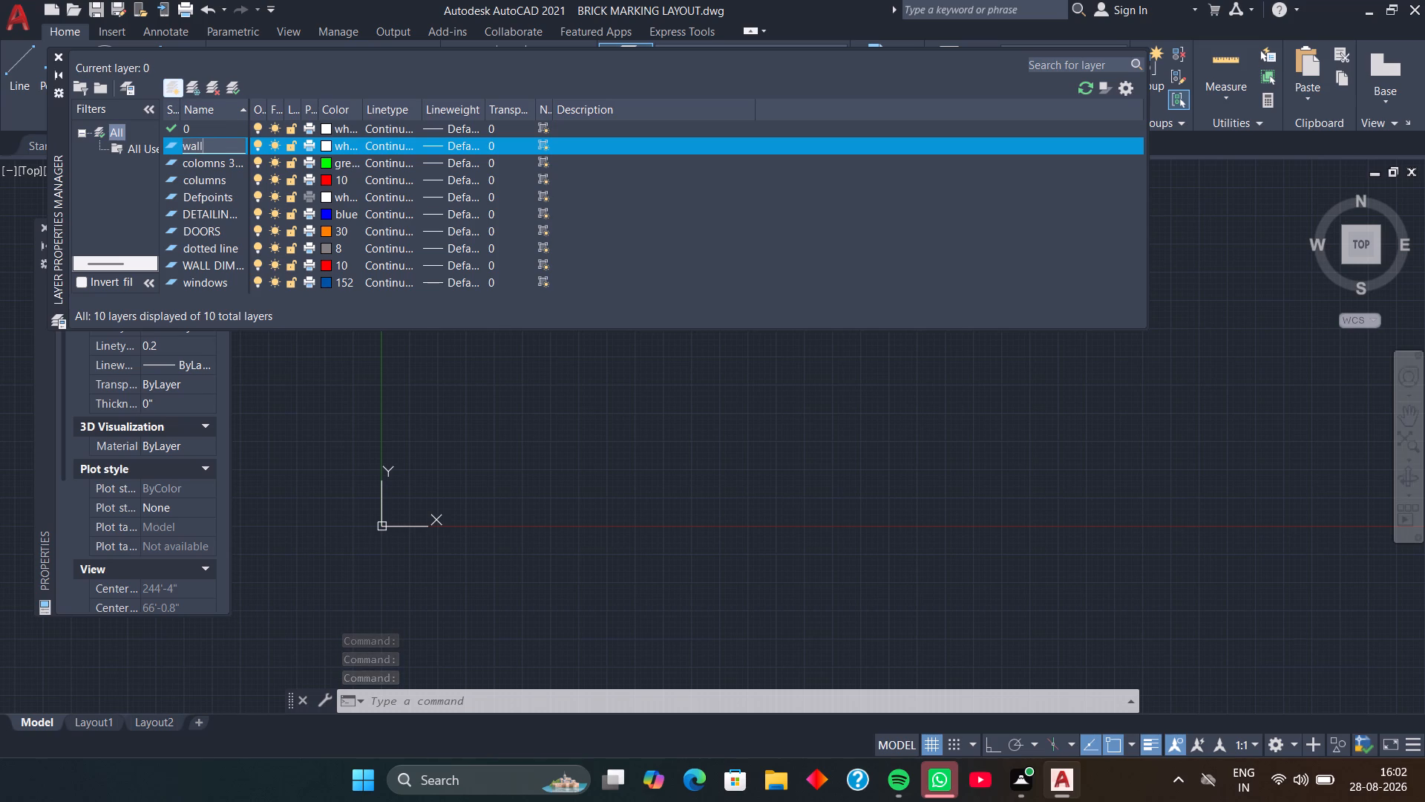
key("Return")
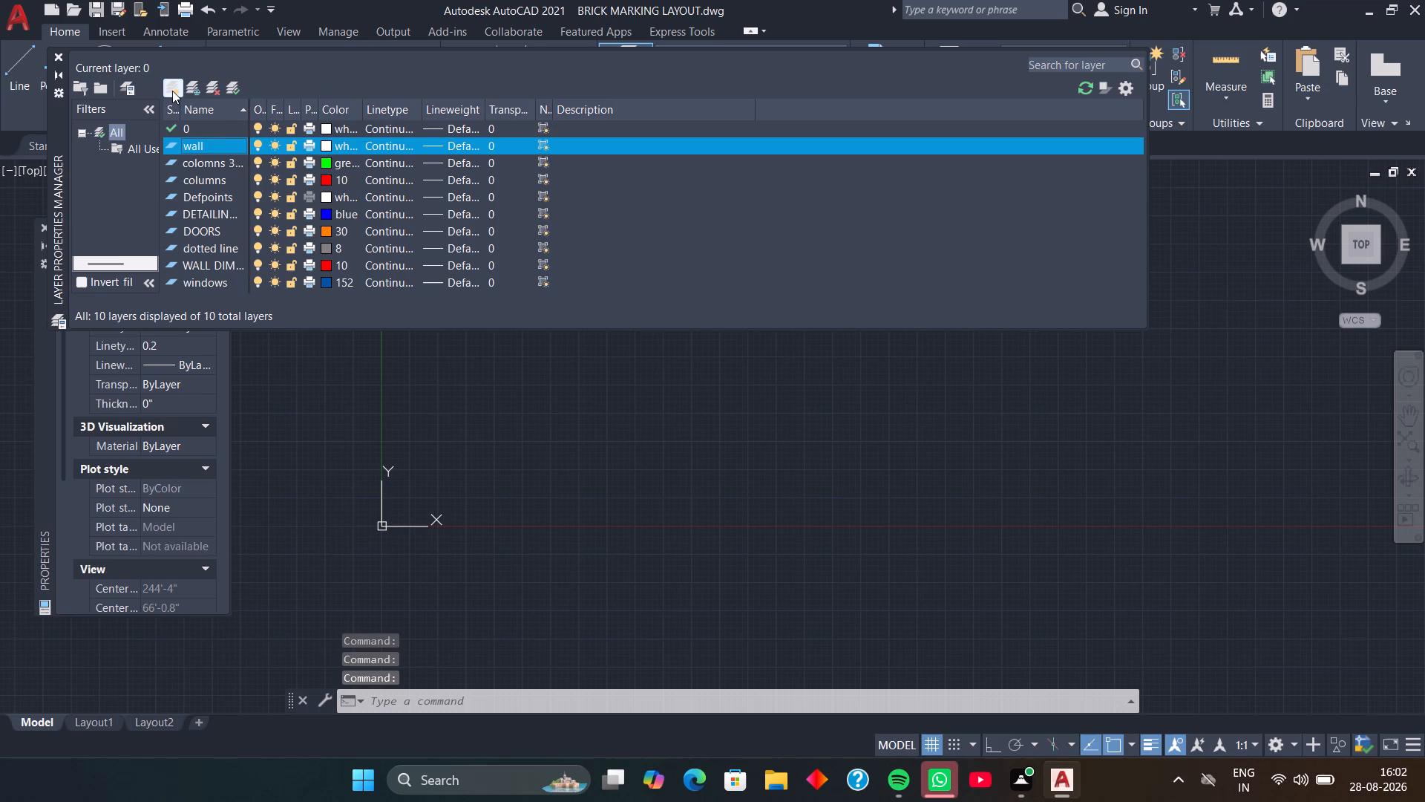
Make the "wall" layer current and close the layer properties manager.
double_click(215, 142)
left_click(53, 57)
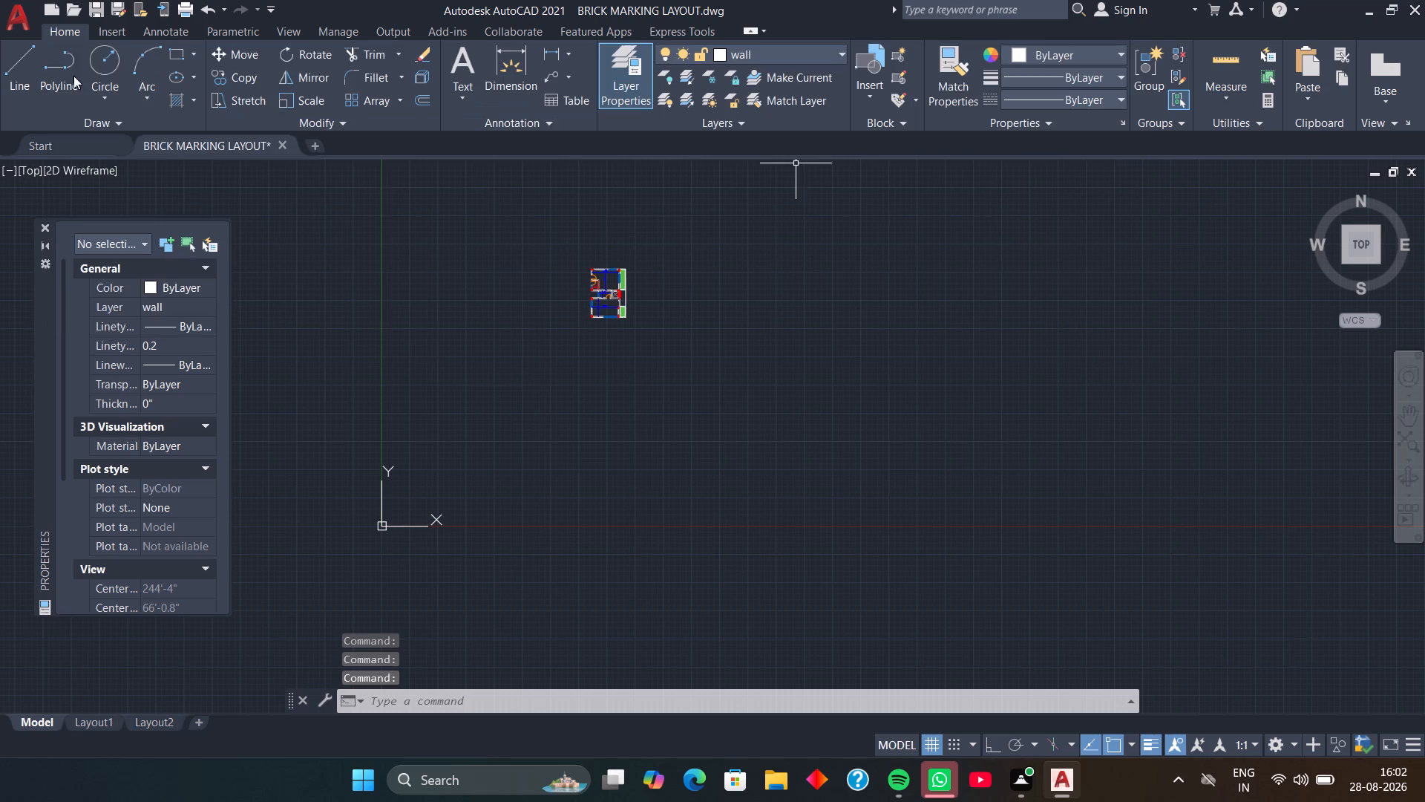
Draw a horizontal construction line below the floor plan and a vertical construction line to the left of the plan.
key("x")
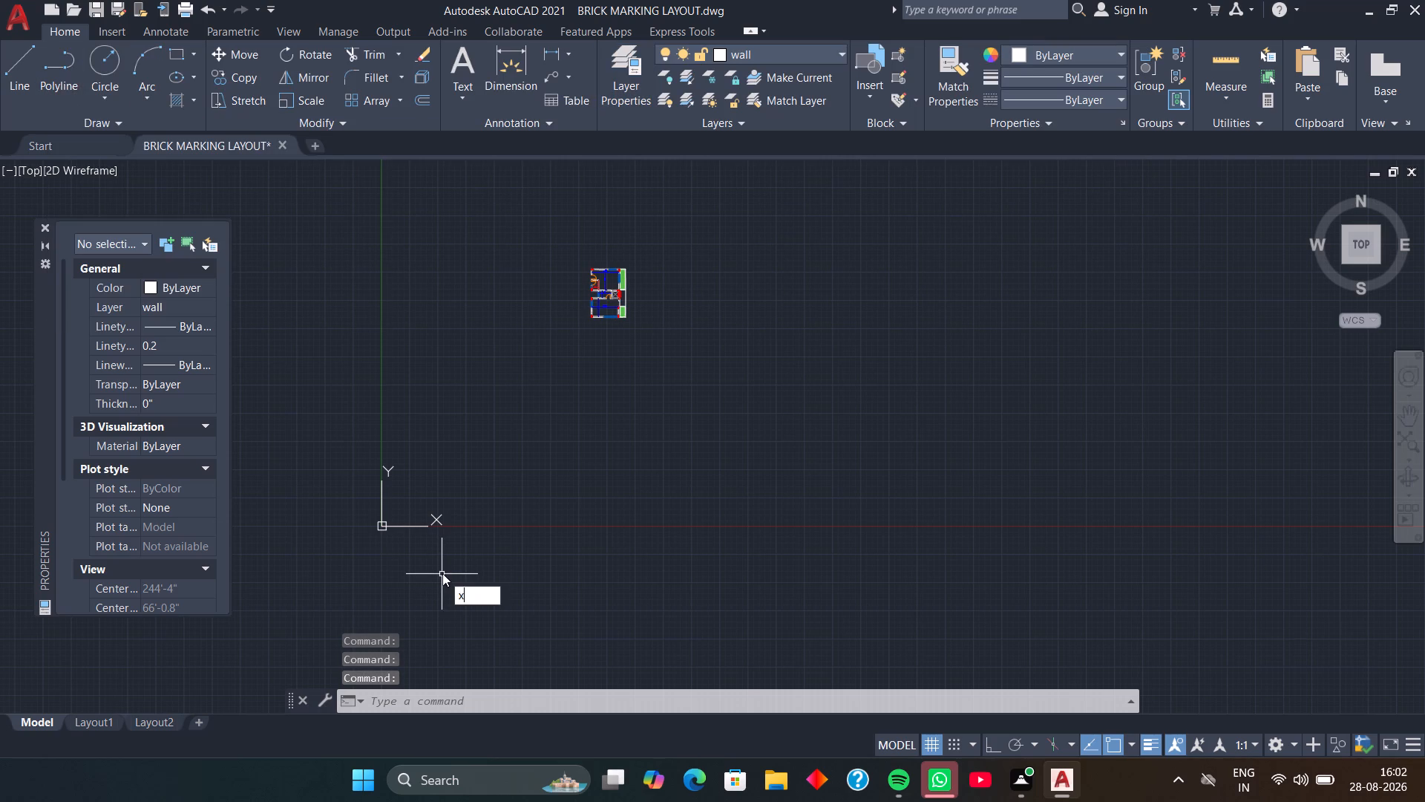
key("l")
key("space")
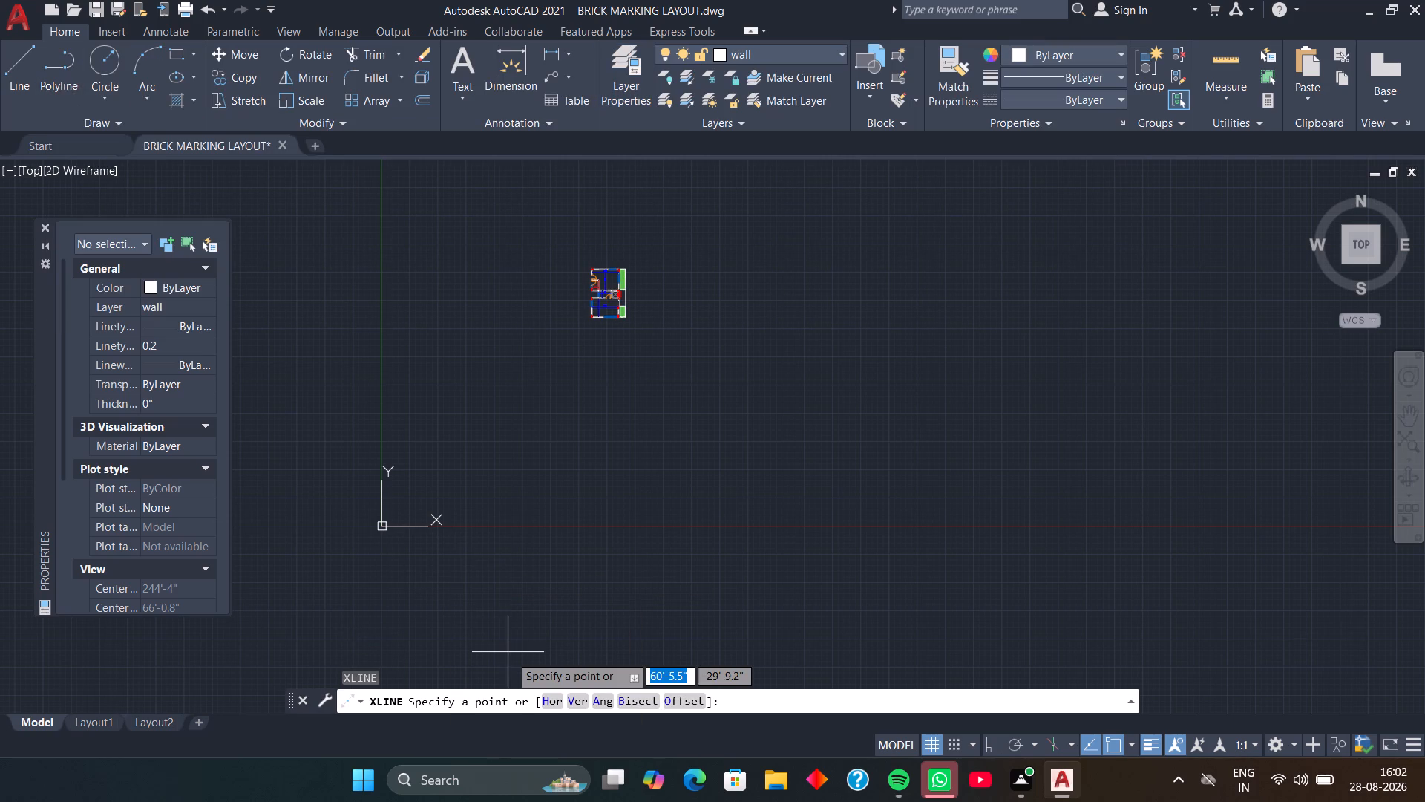
left_click(551, 702)
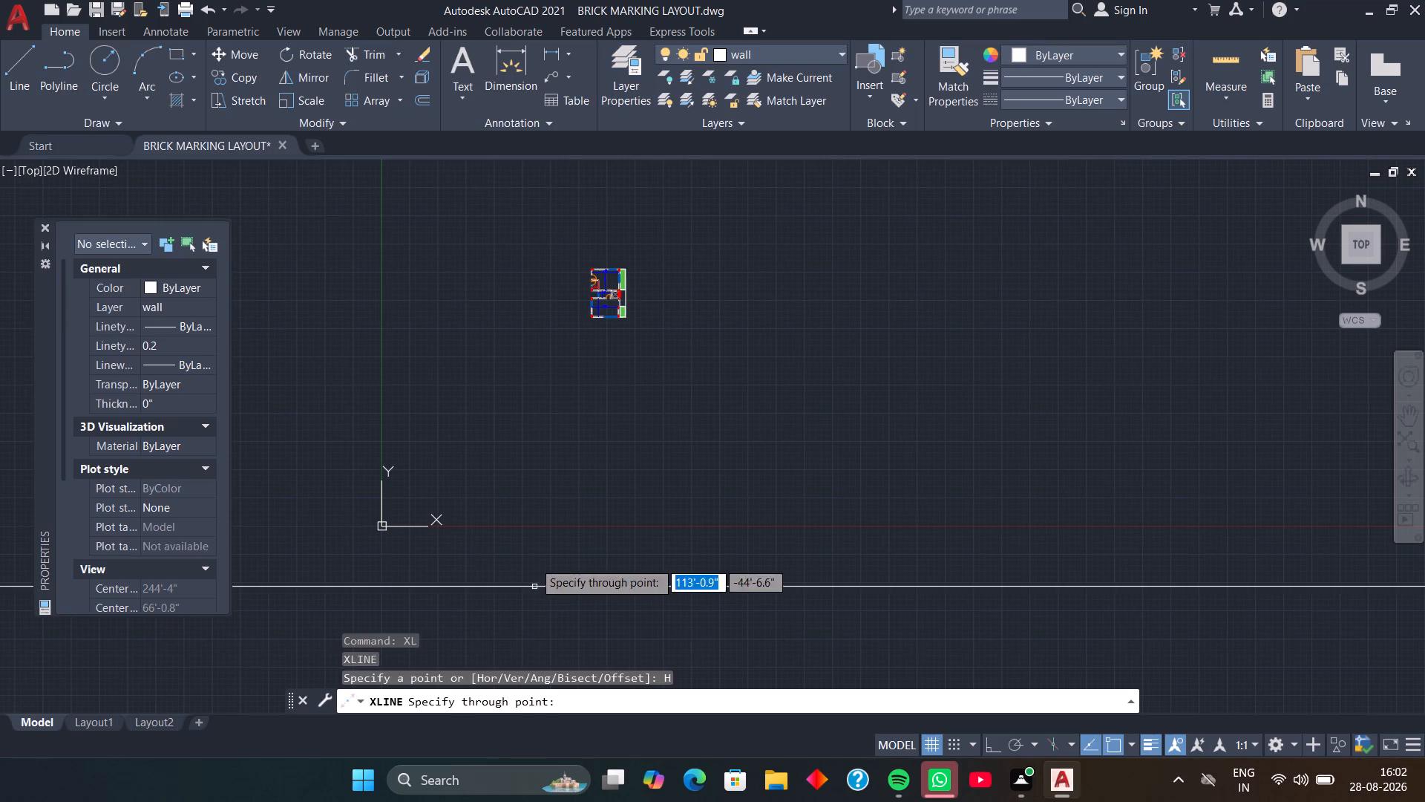
left_click(497, 356)
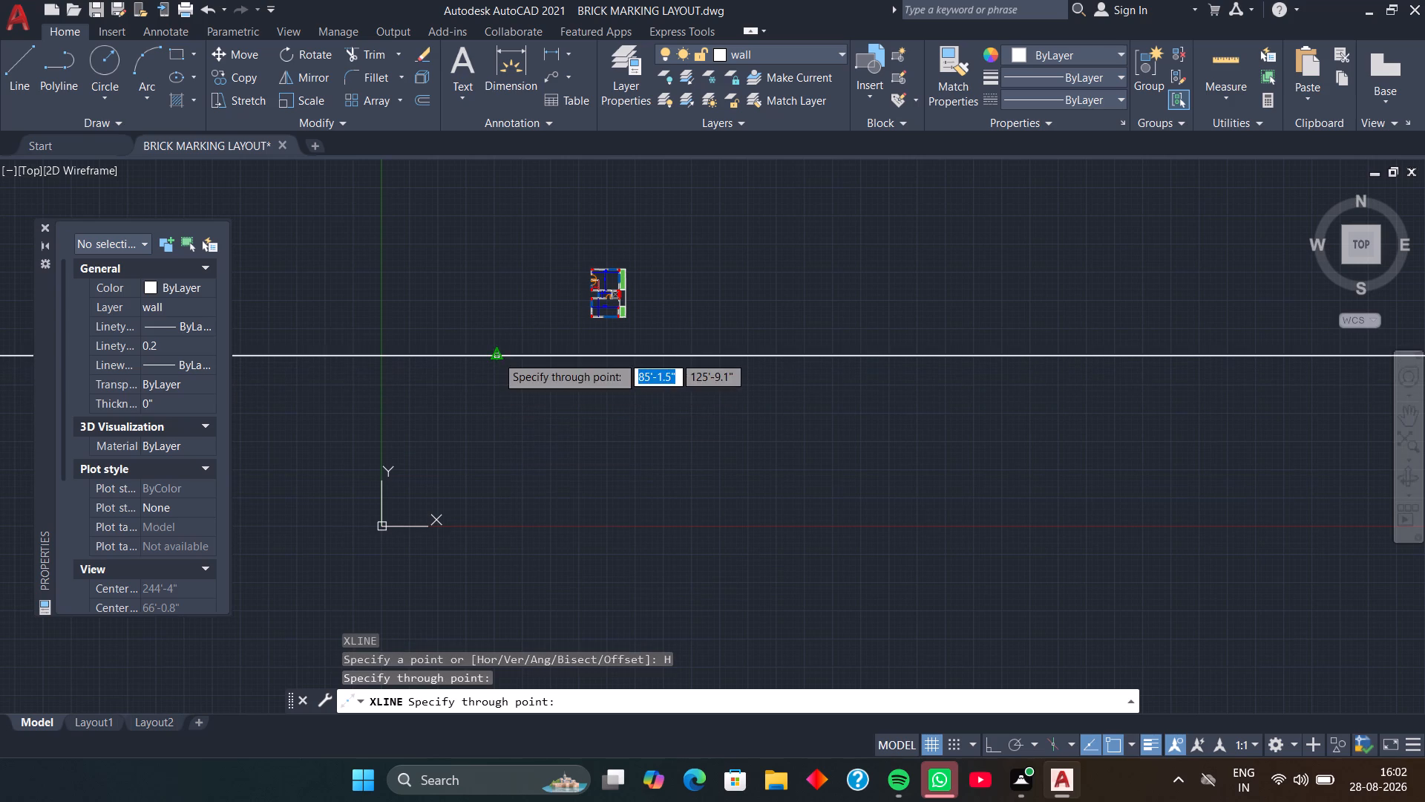
key("space")
key("space")
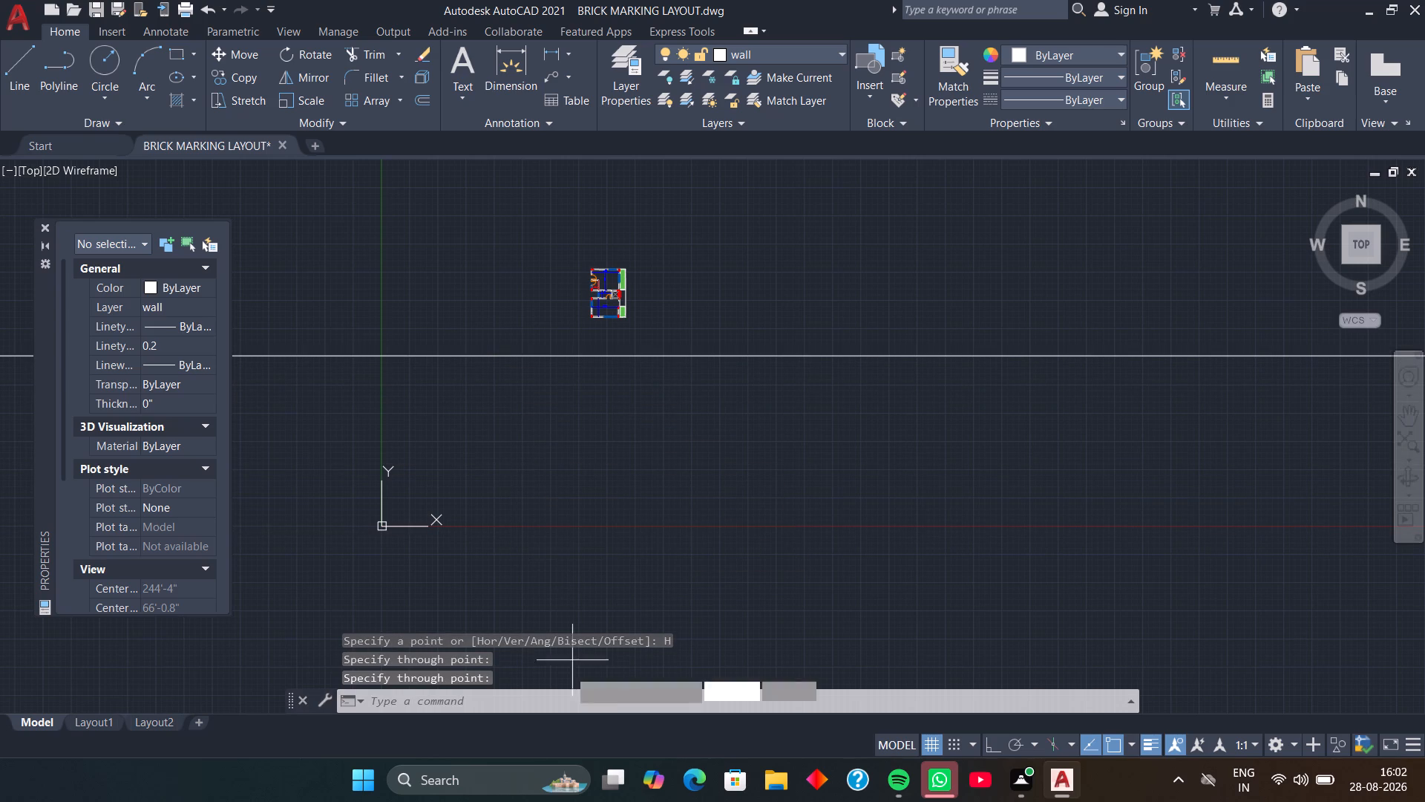
left_click(571, 700)
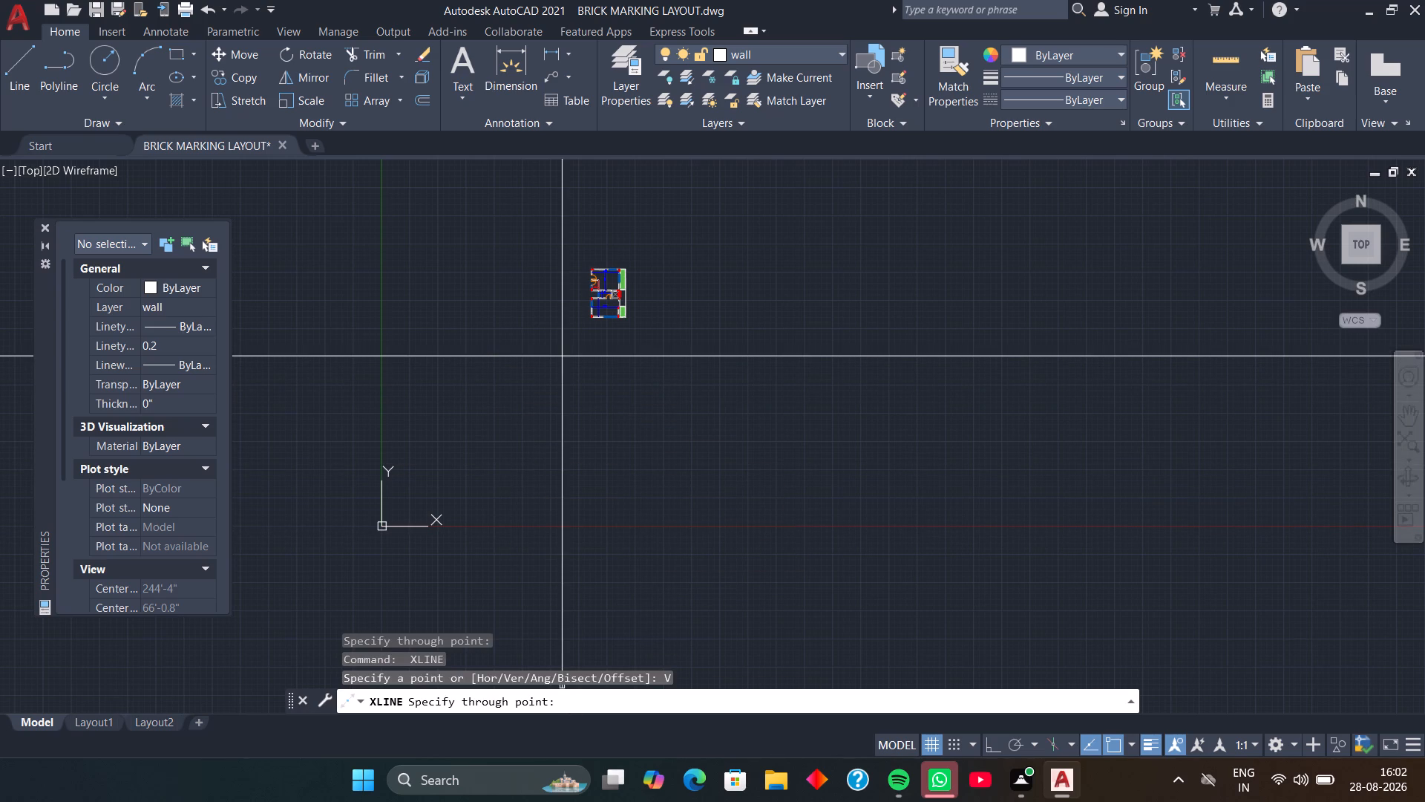
left_click(487, 391)
key("space")
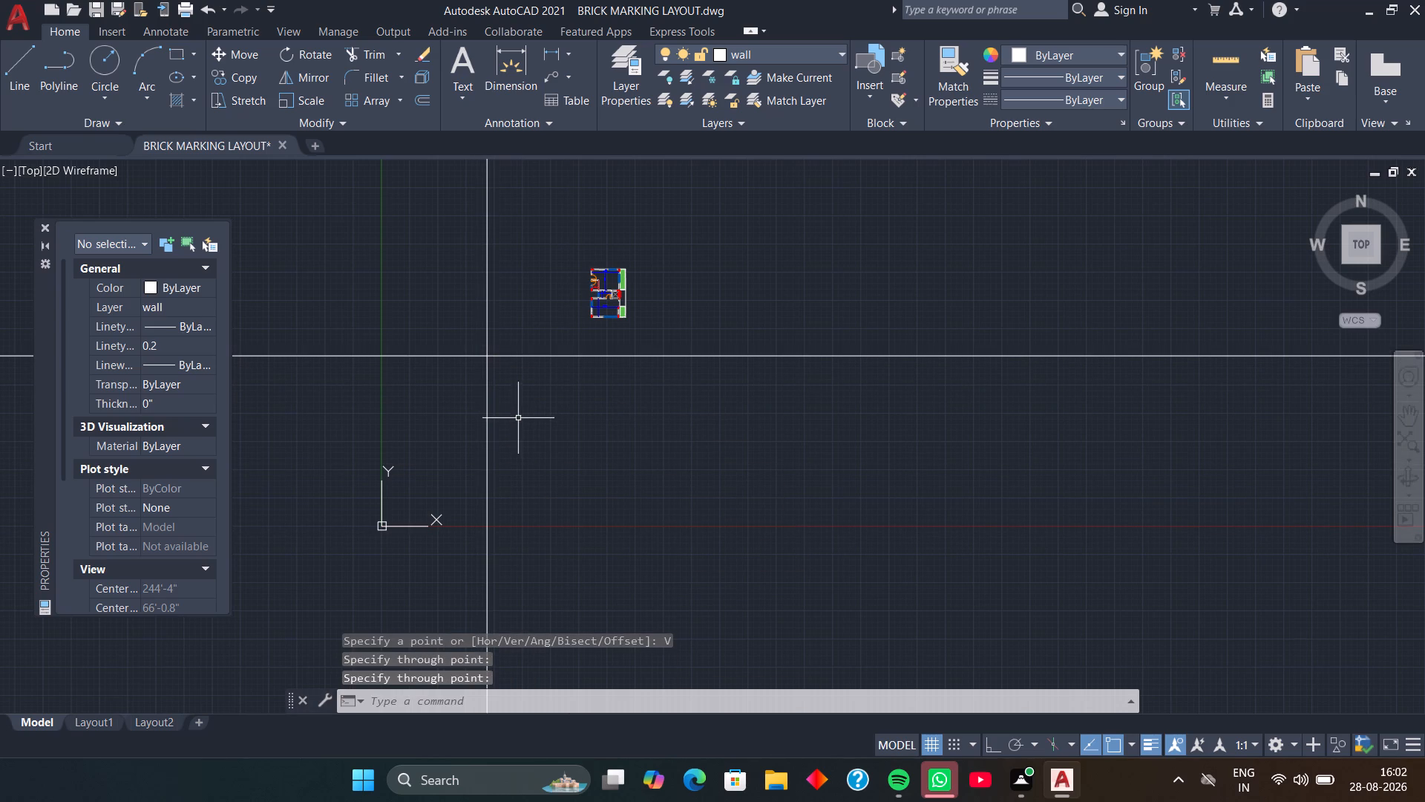
Trim the two construction lines beyond their intersection to leave the upper-left corner of the new wall outline.
key("t")
type("r")
key("space")
left_click_drag(505, 305, 502, 302)
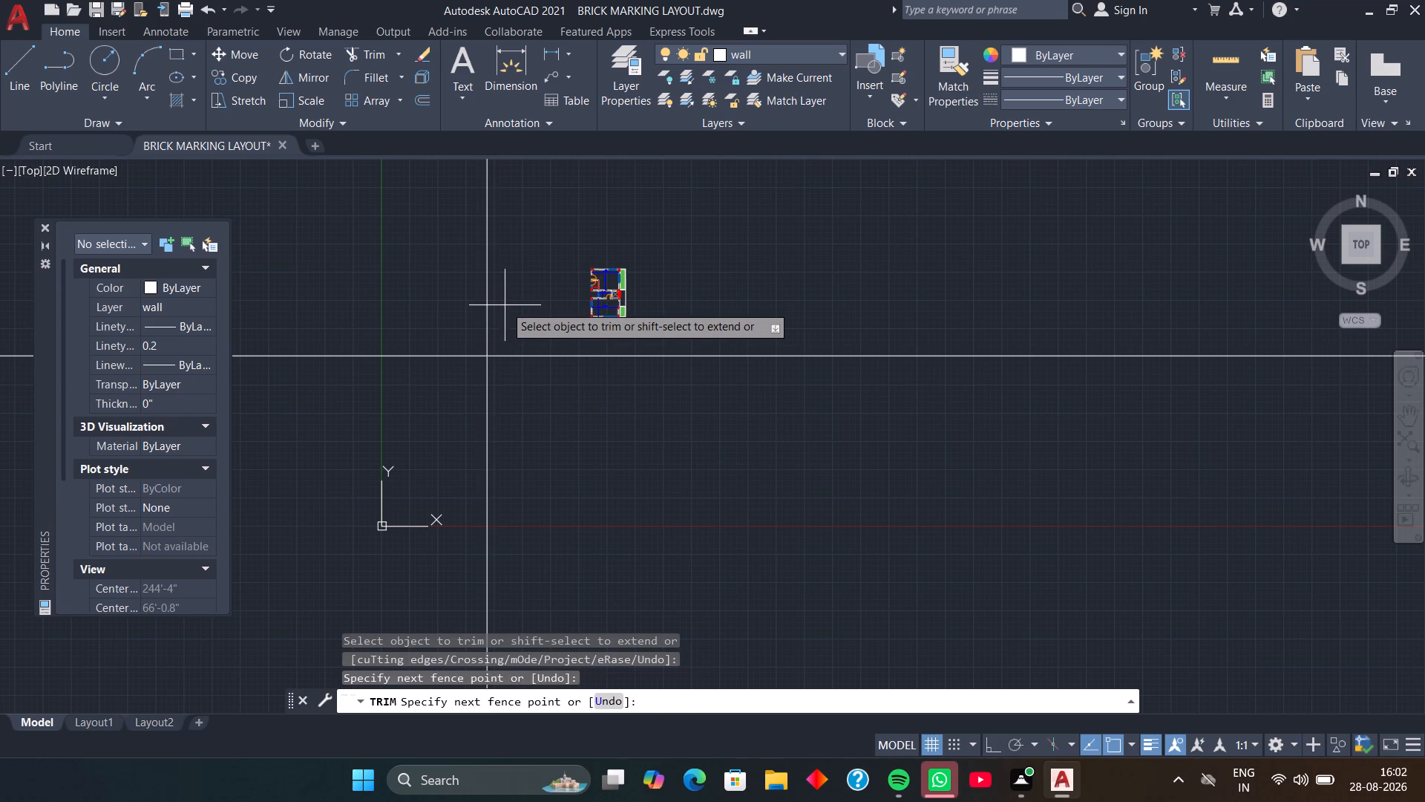
left_click_drag(502, 302, 430, 390)
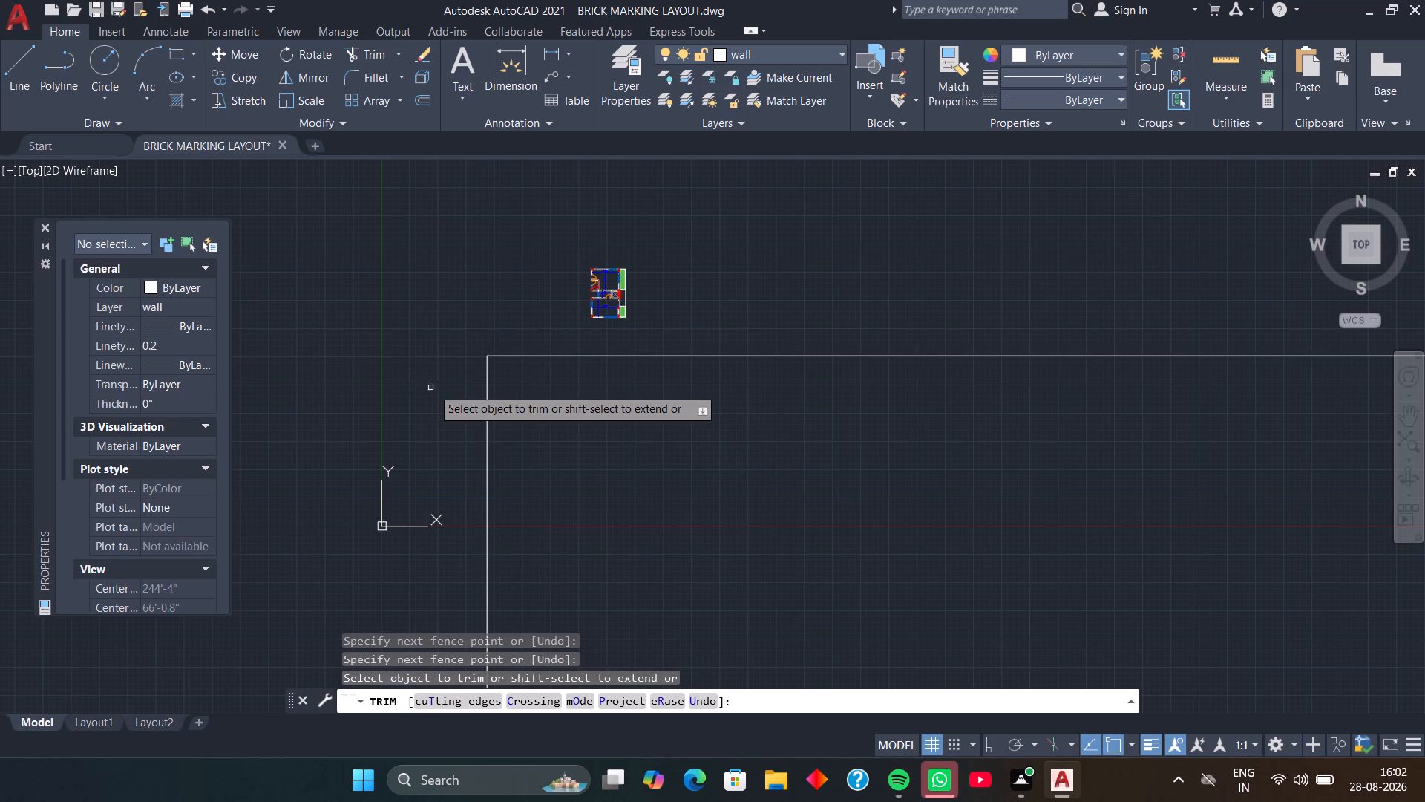
key("space")
Offset the corner's horizontal line 9" downward and its vertical line 9" to the right to form the wall thickness.
key("o")
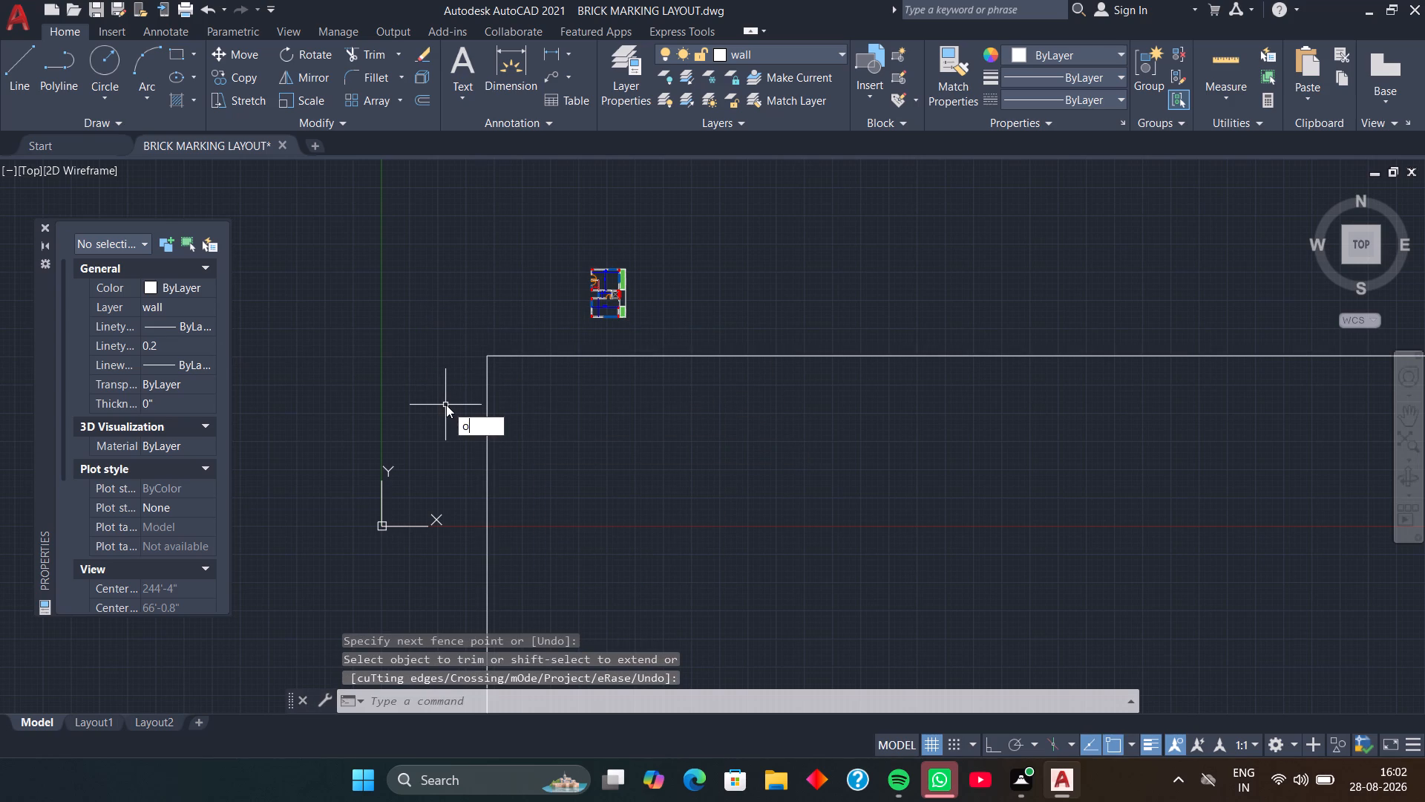
key("space")
key("space")
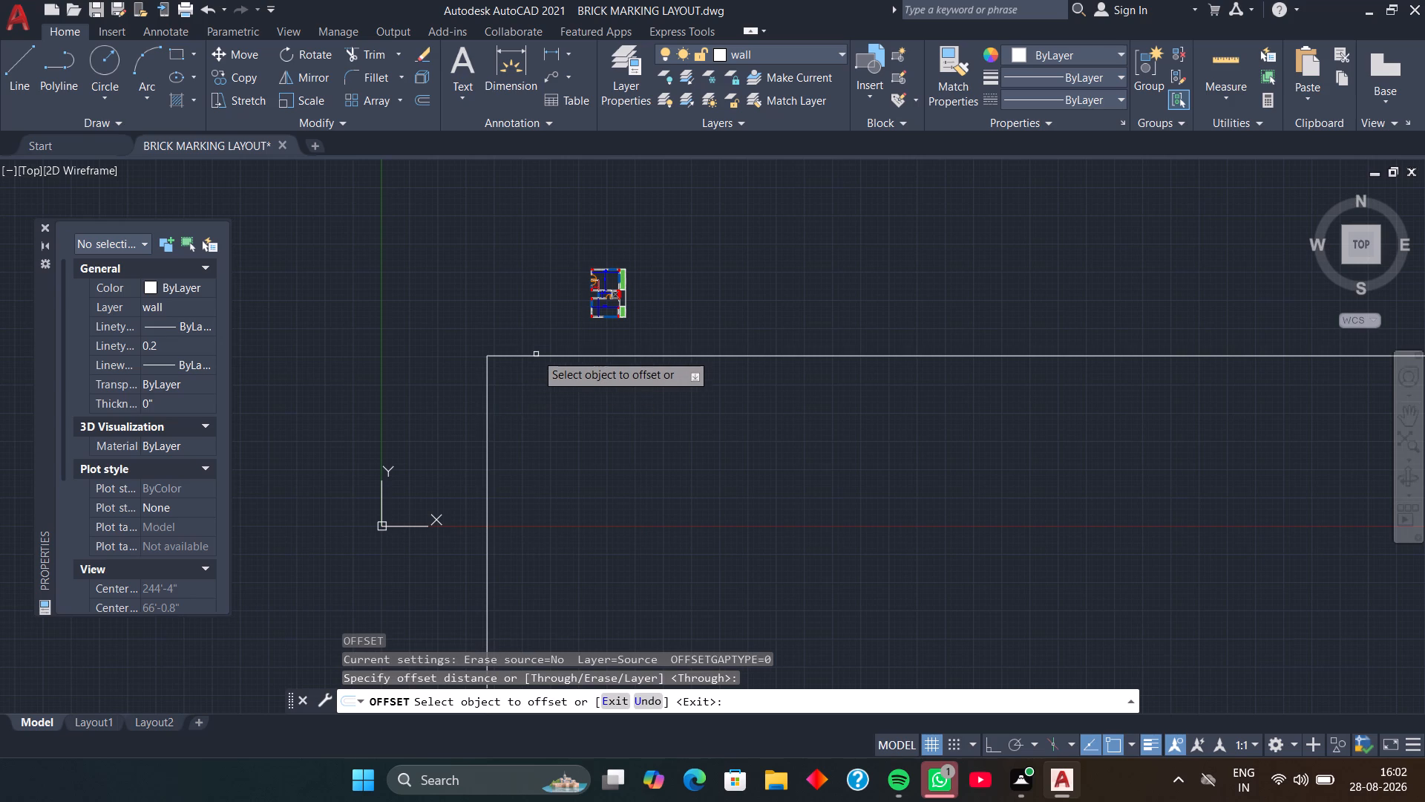
left_click(538, 356)
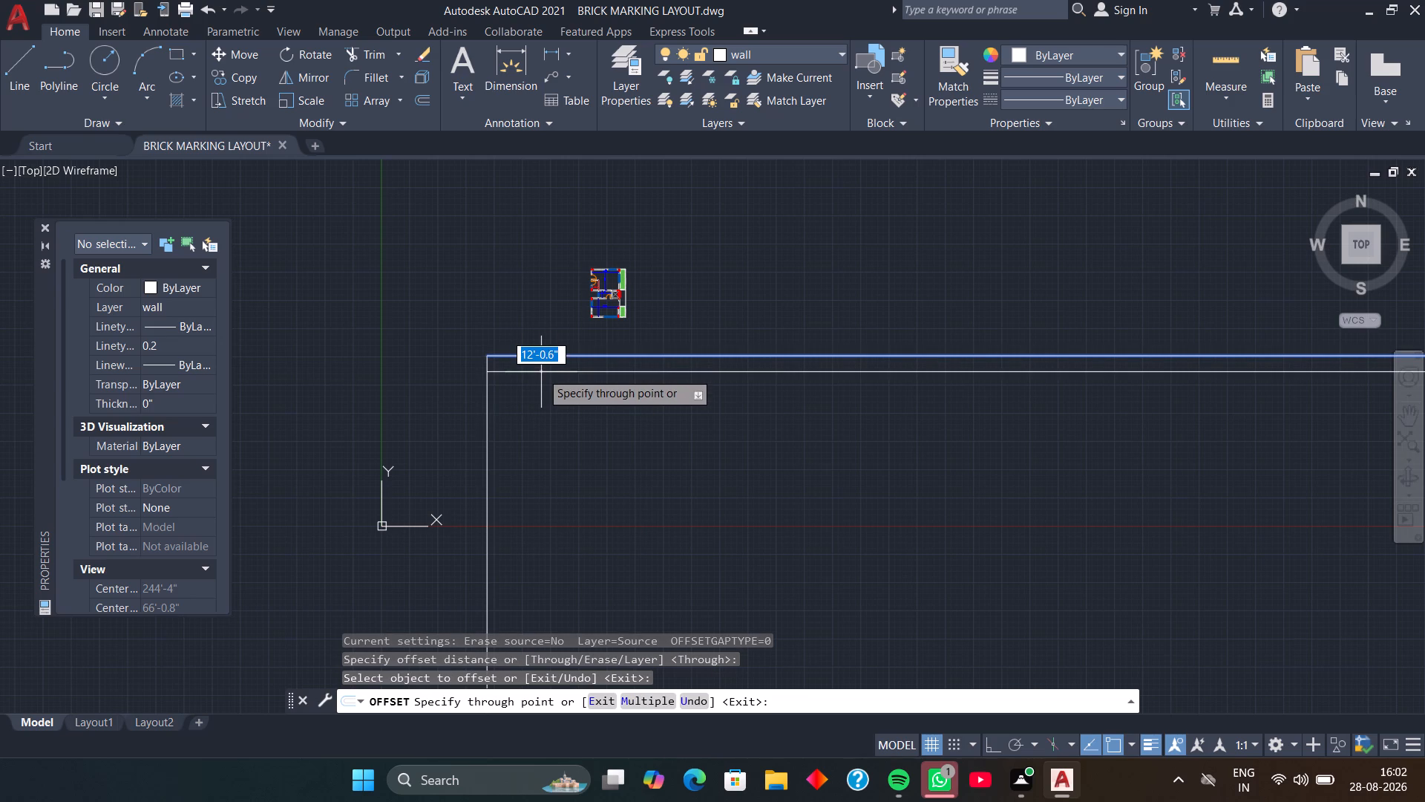
key("9")
key("Return")
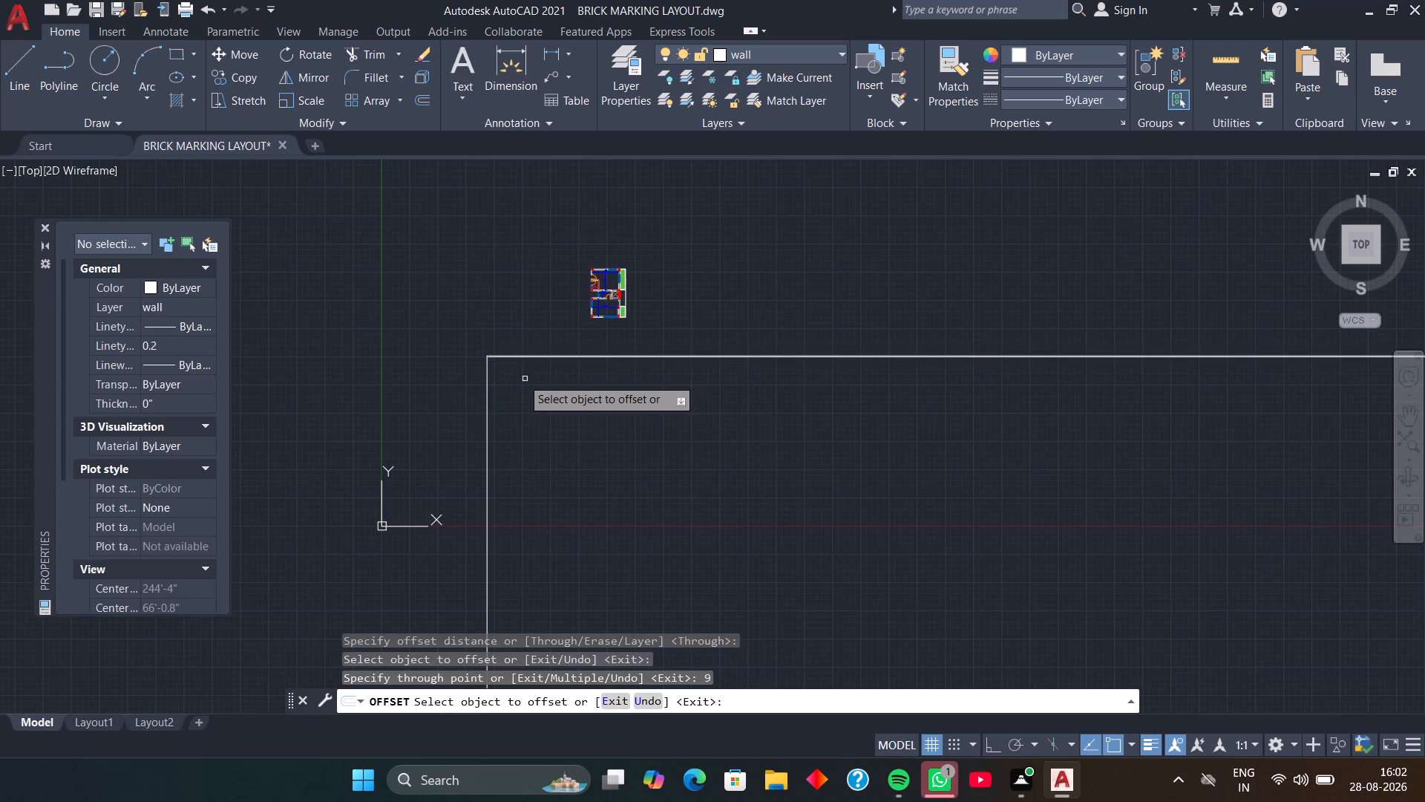
left_click(486, 397)
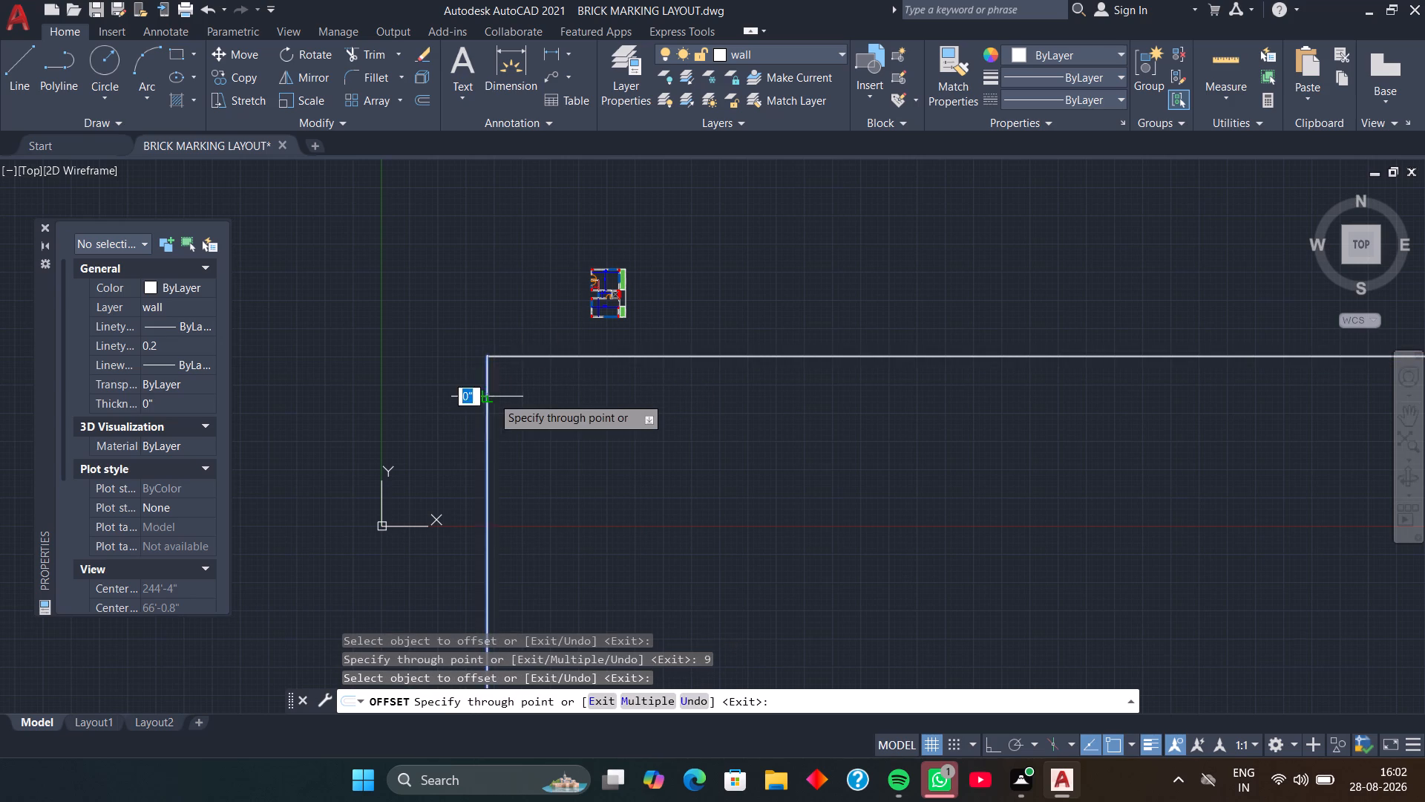
key("9")
key("Return")
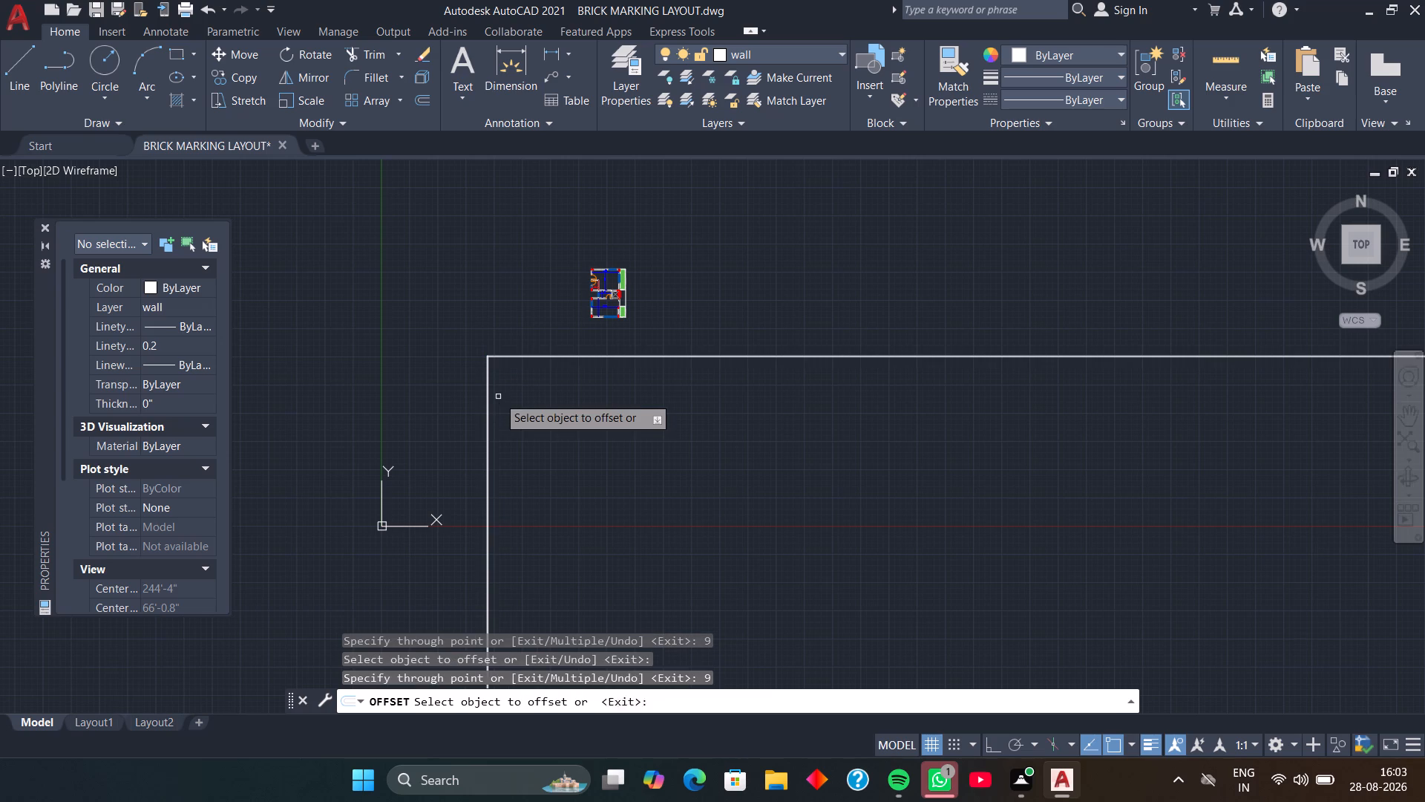
scroll(498, 379, "up", 3)
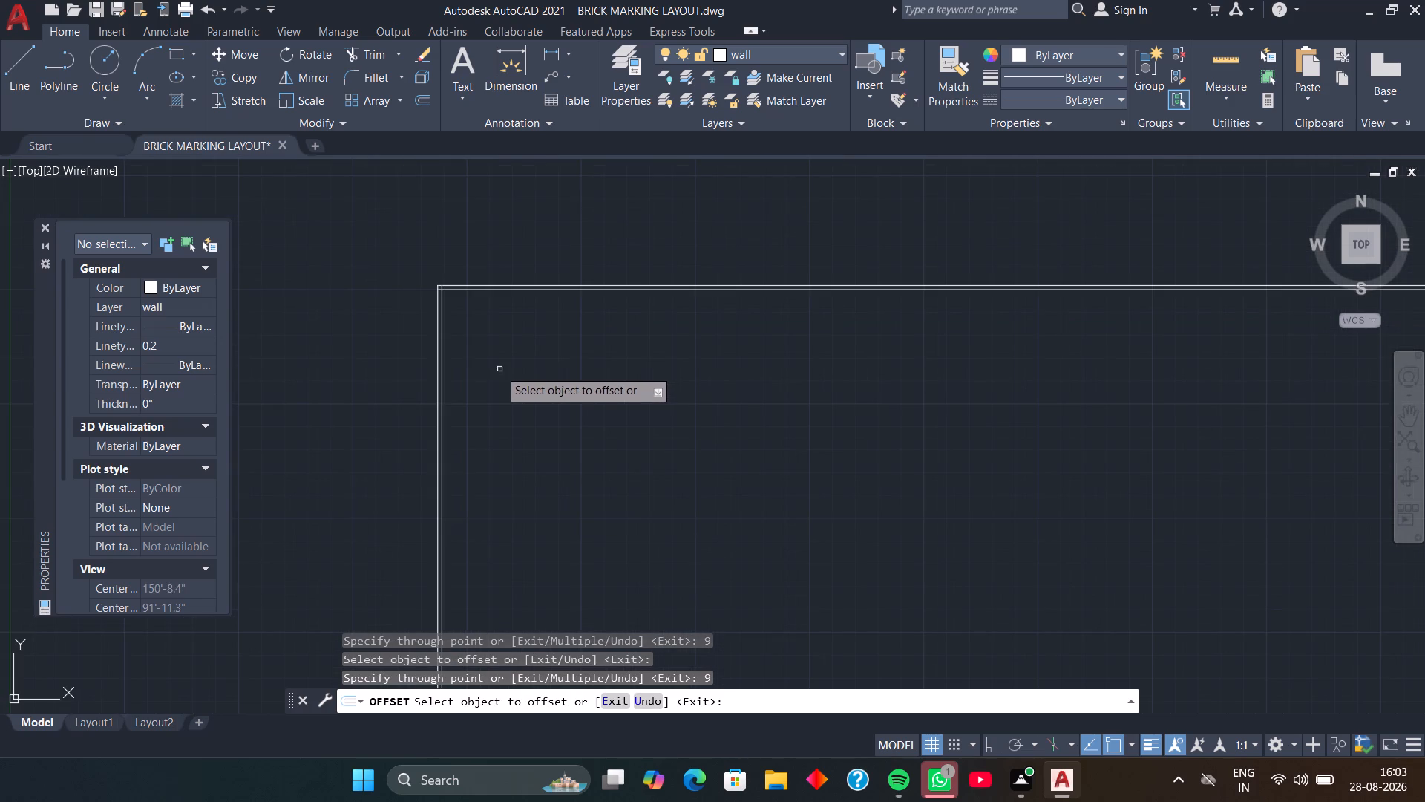
middle_click_drag(451, 327, 557, 403)
middle_click_drag(579, 414, 603, 423)
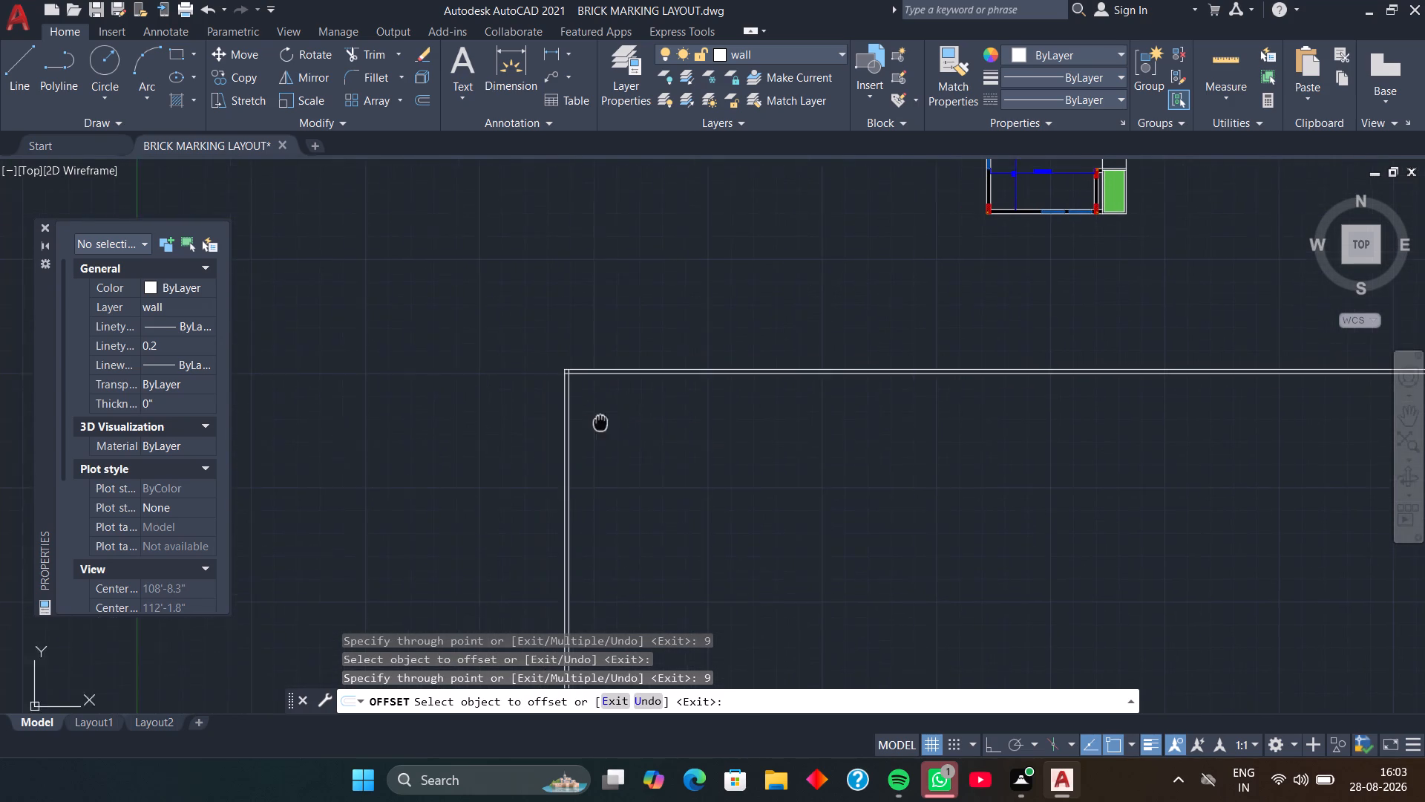
middle_click_drag(603, 423, 641, 429)
key("space")
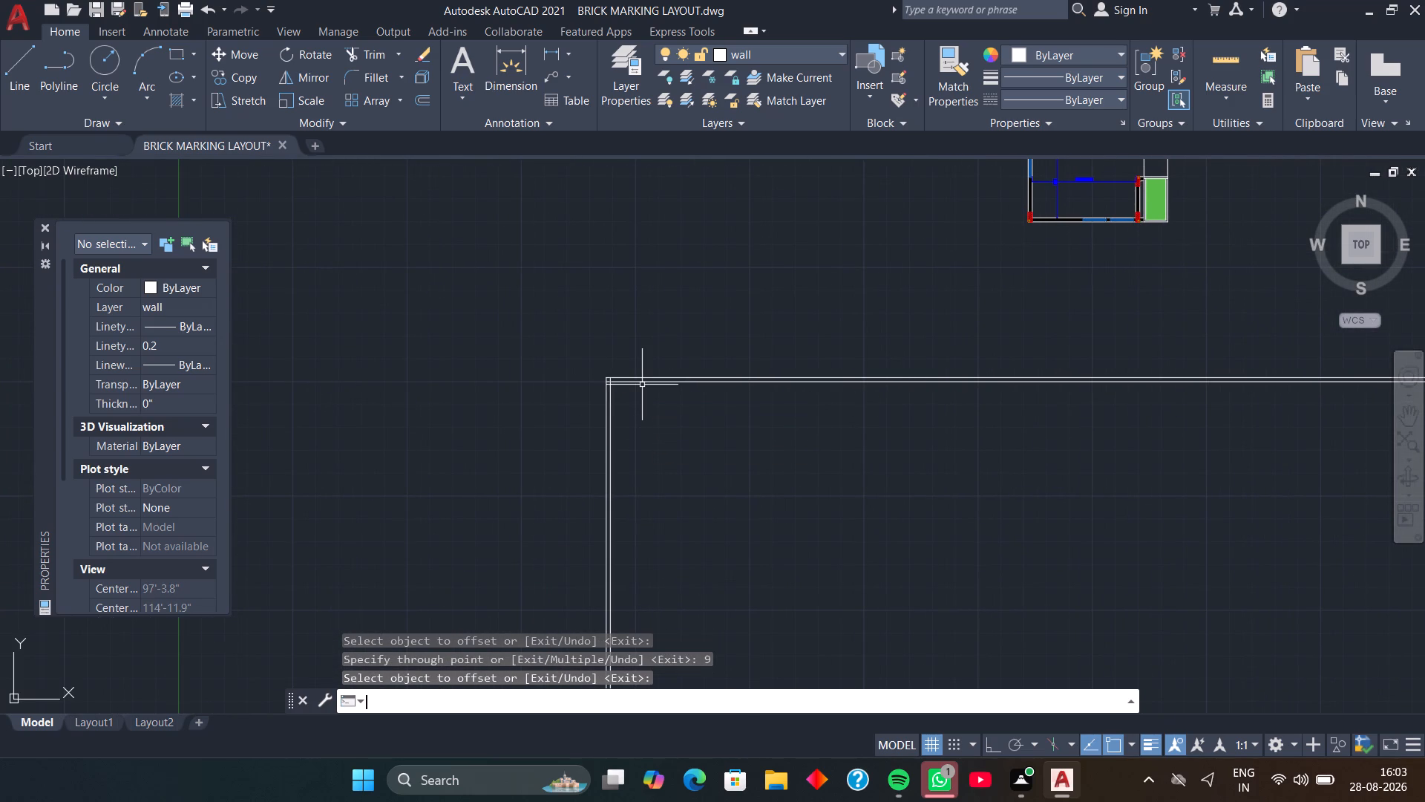
Trim the ends of the two inner wall lines that overrun each other at the upper-left corner.
scroll(635, 394, "up", 2)
middle_click_drag(637, 396, 674, 400)
scroll(674, 400, "up", 1)
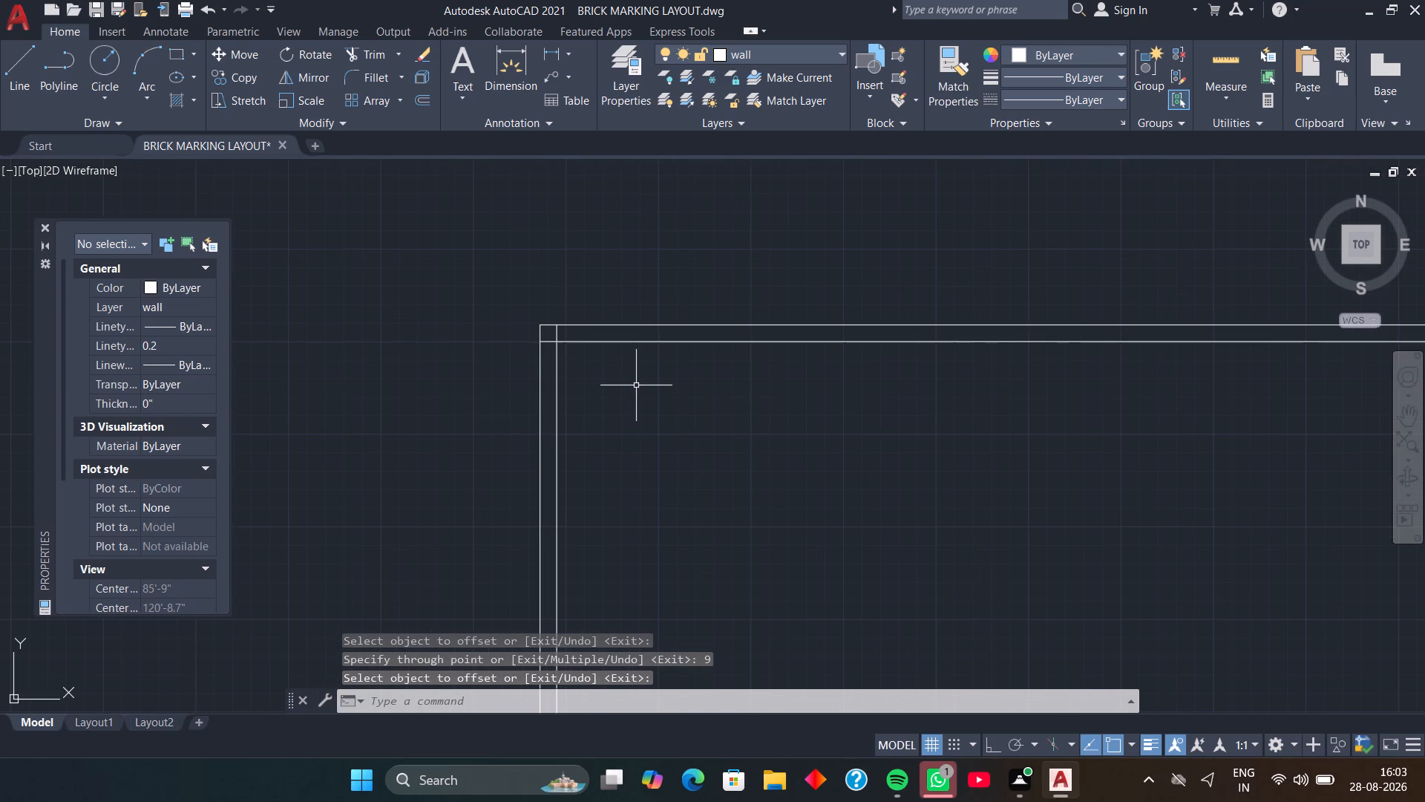
type("tr")
key("space")
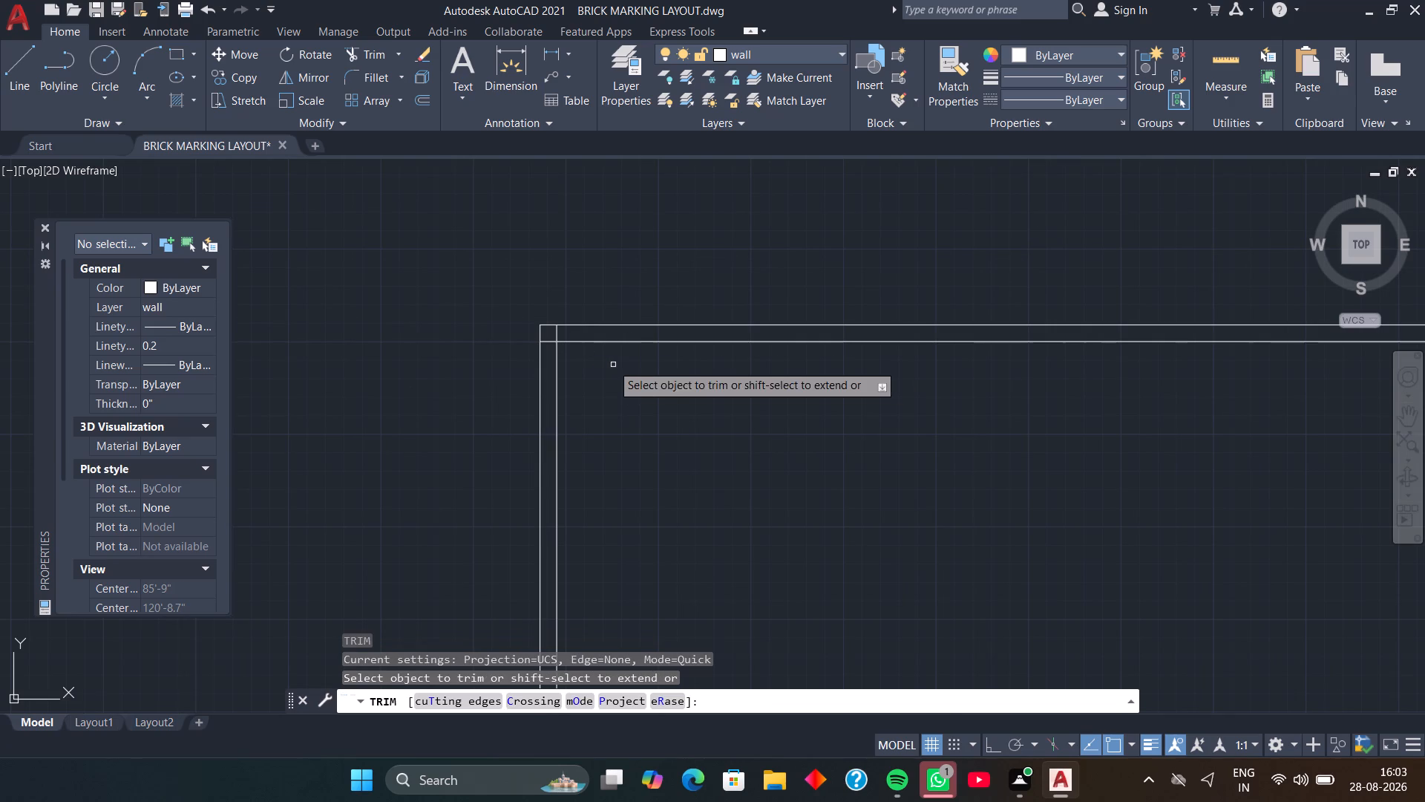
left_click_drag(568, 333, 545, 349)
scroll(550, 344, "down", 1)
scroll(551, 351, "up", 5)
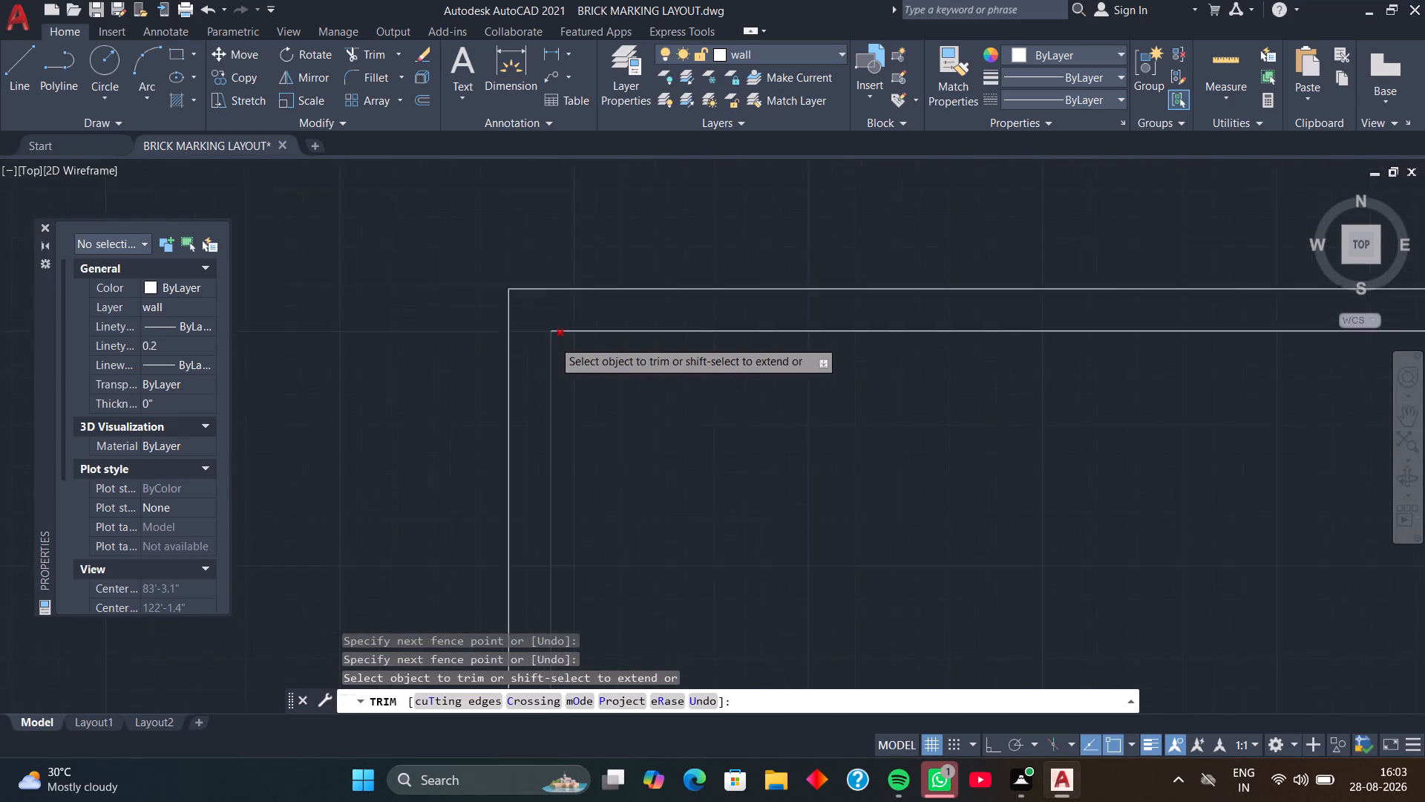
middle_click_drag(554, 352, 559, 329)
scroll(559, 327, "up", 1)
key("space")
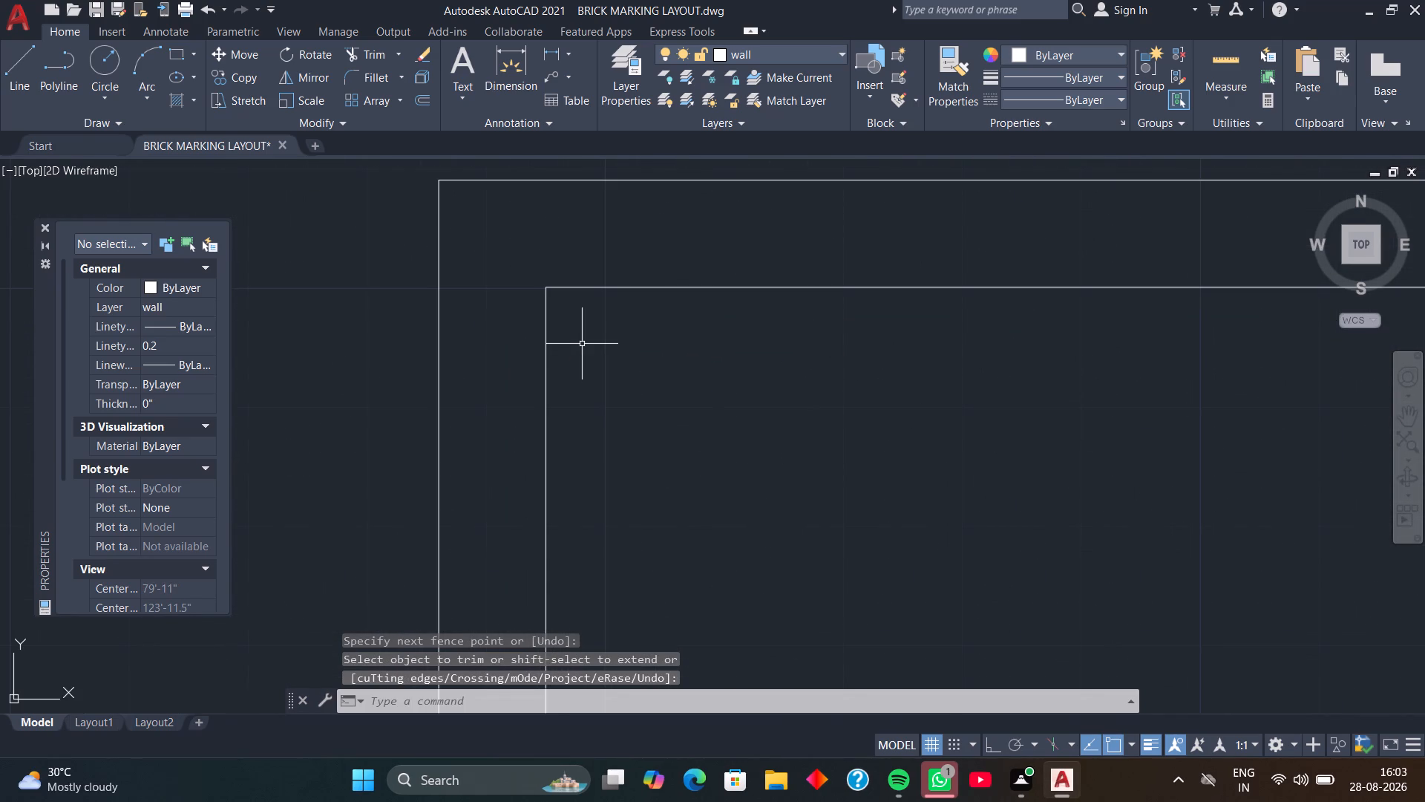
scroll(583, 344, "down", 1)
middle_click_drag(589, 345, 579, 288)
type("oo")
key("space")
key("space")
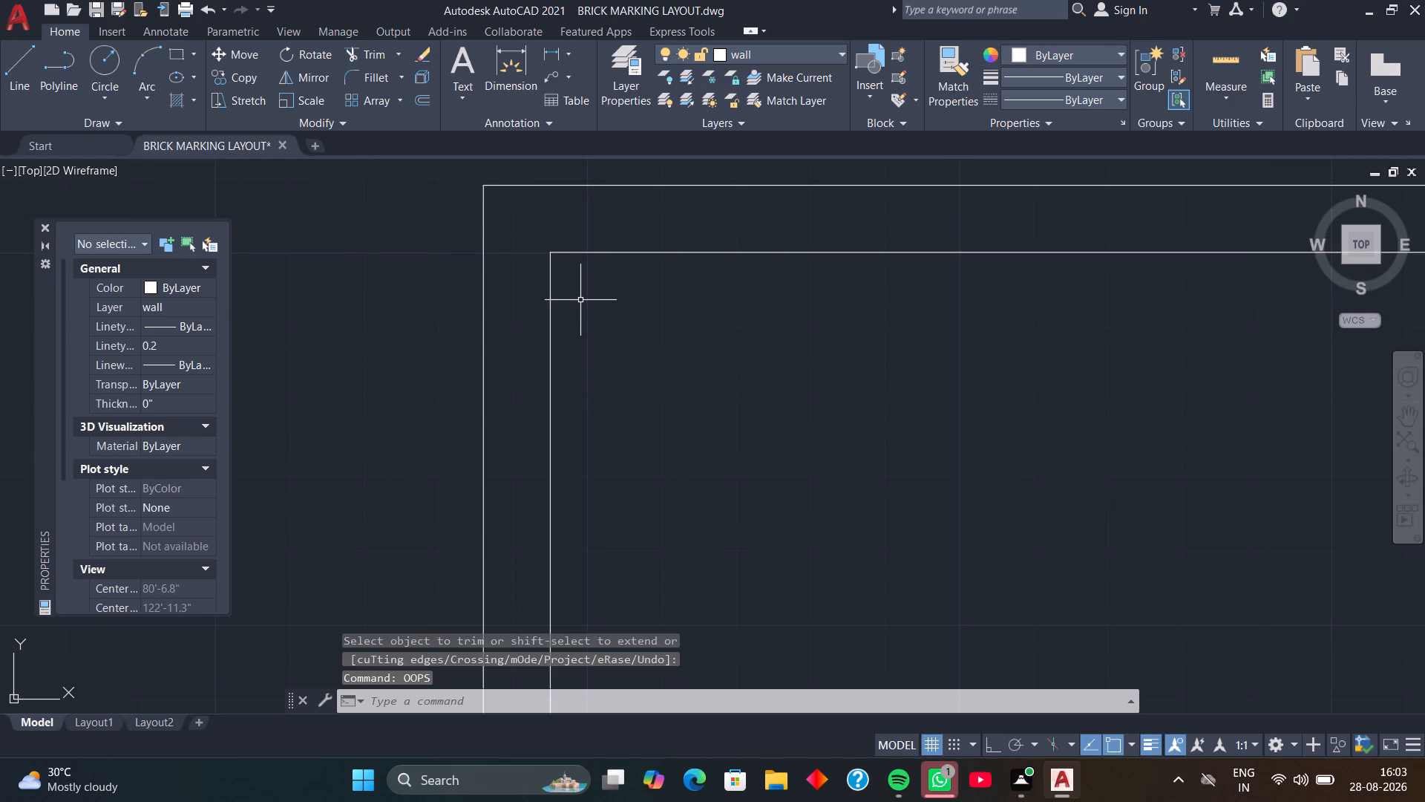
Offset the left wall's inner line 19'7.5" to the right, and offset the resulting line another 9" to form the opposite wall.
type("o")
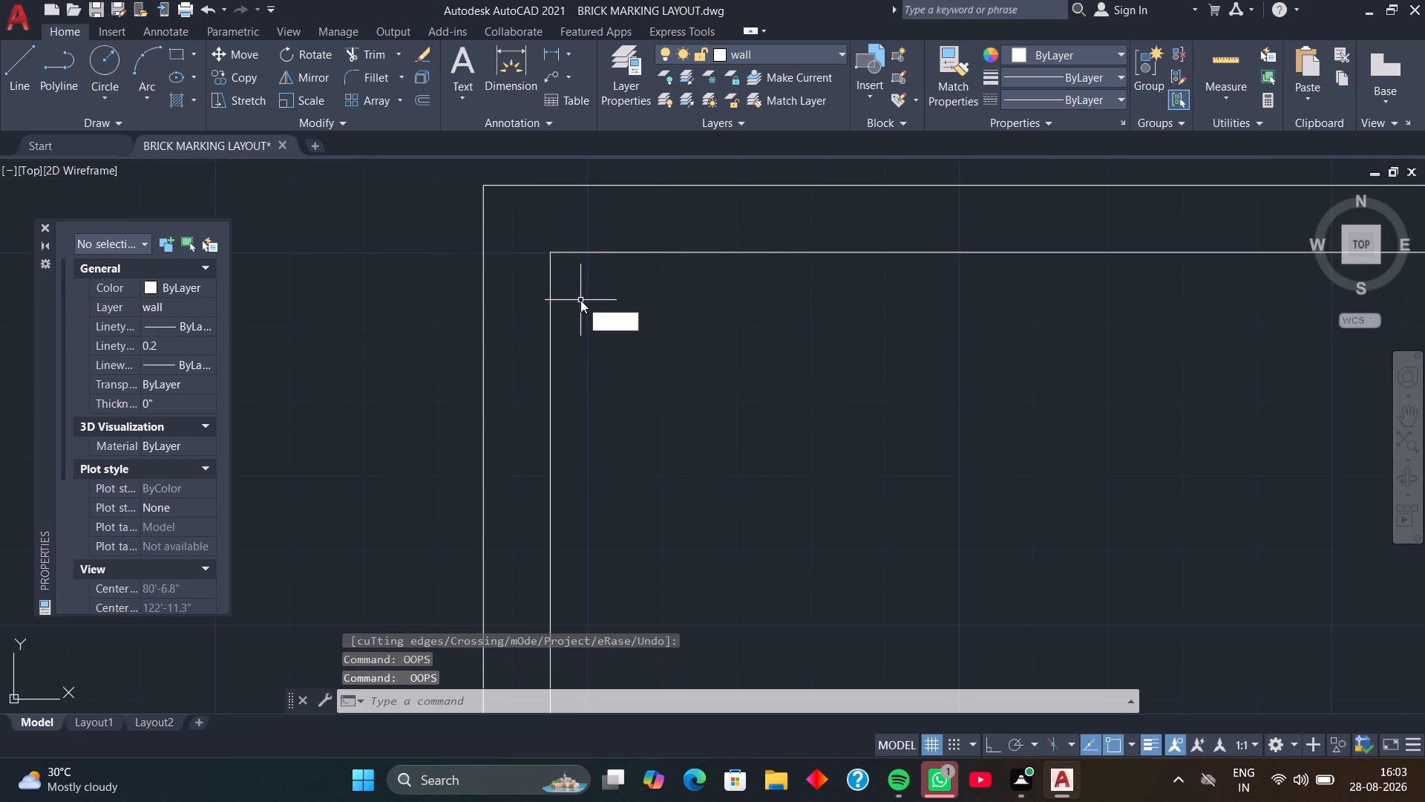
key("space")
key("space")
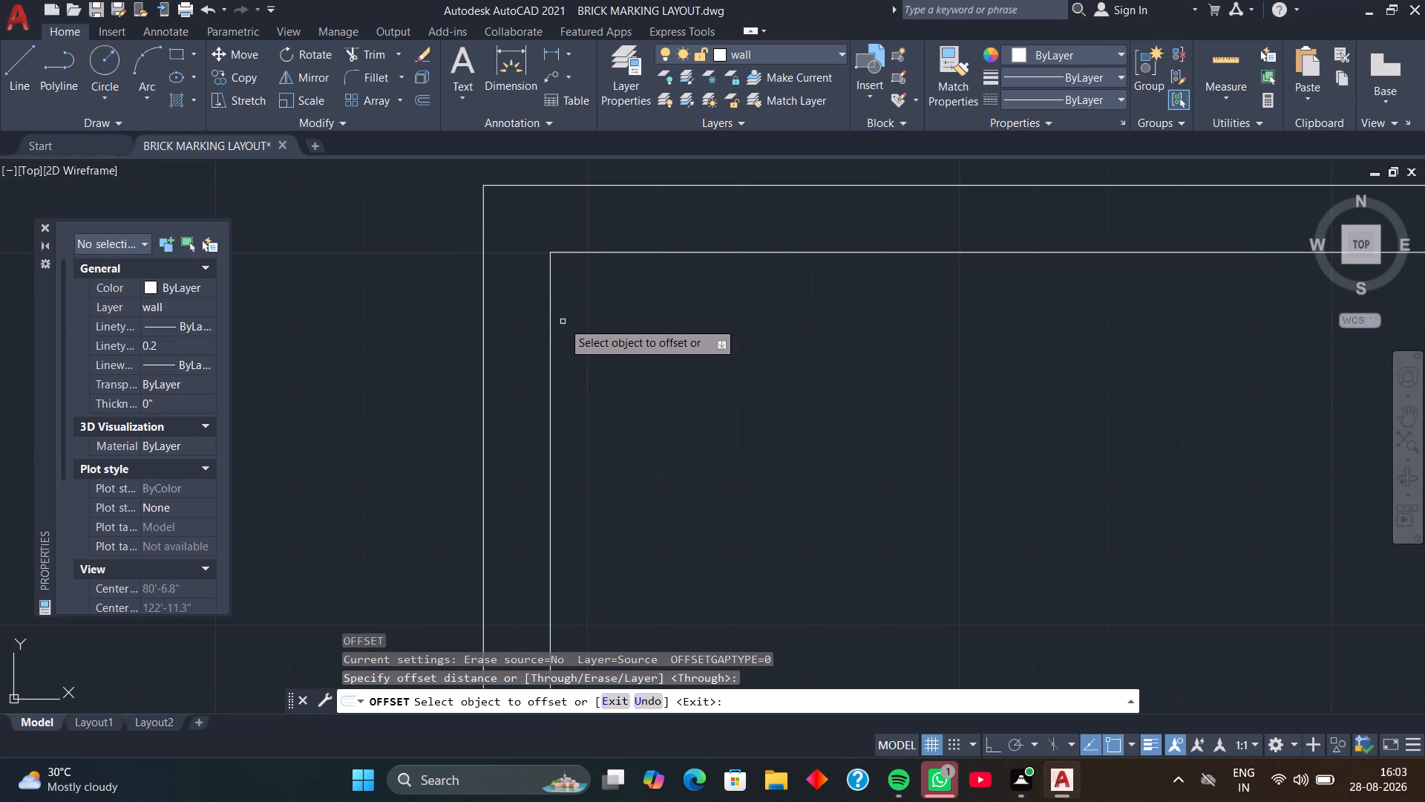
left_click(551, 334)
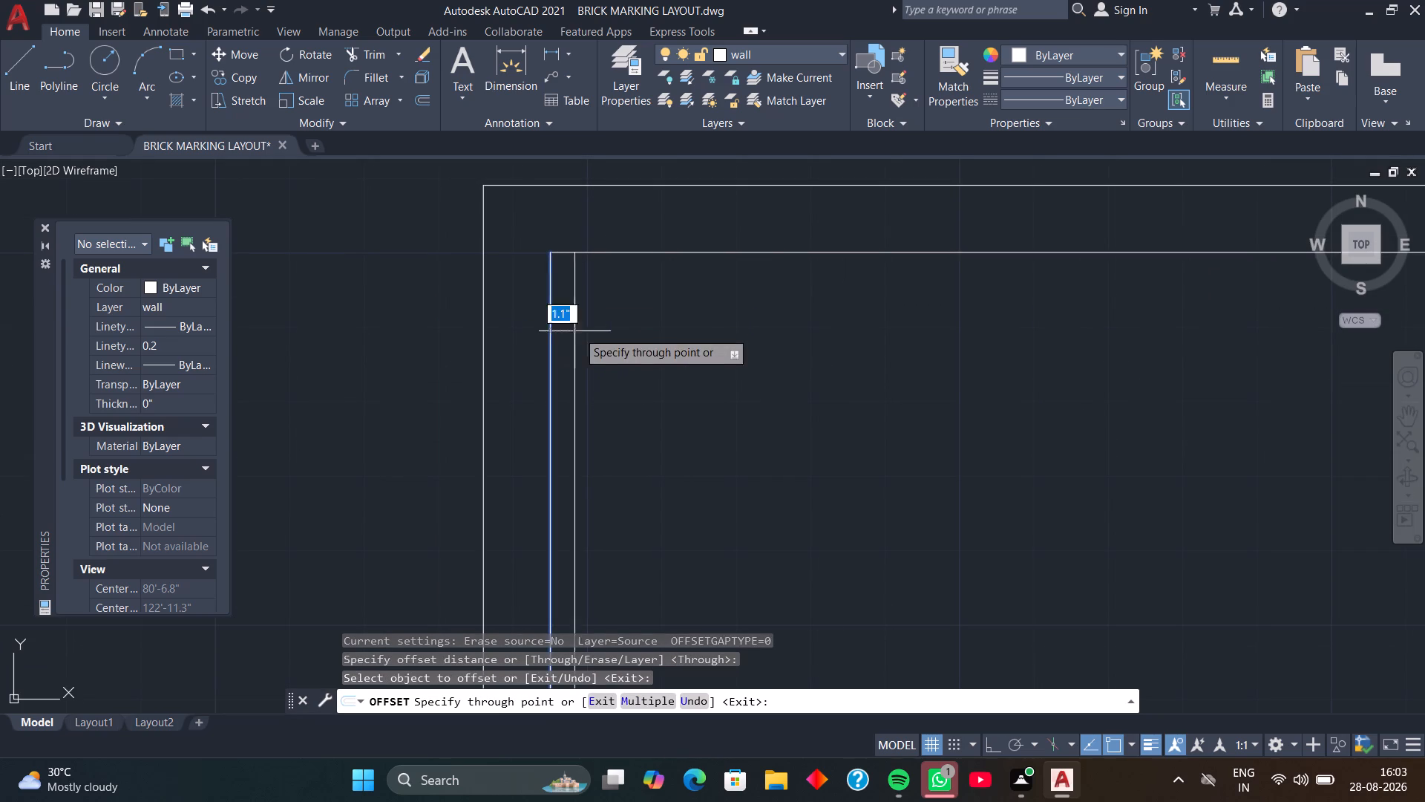
scroll(681, 332, "down", 3)
middle_click_drag(693, 332, 631, 274)
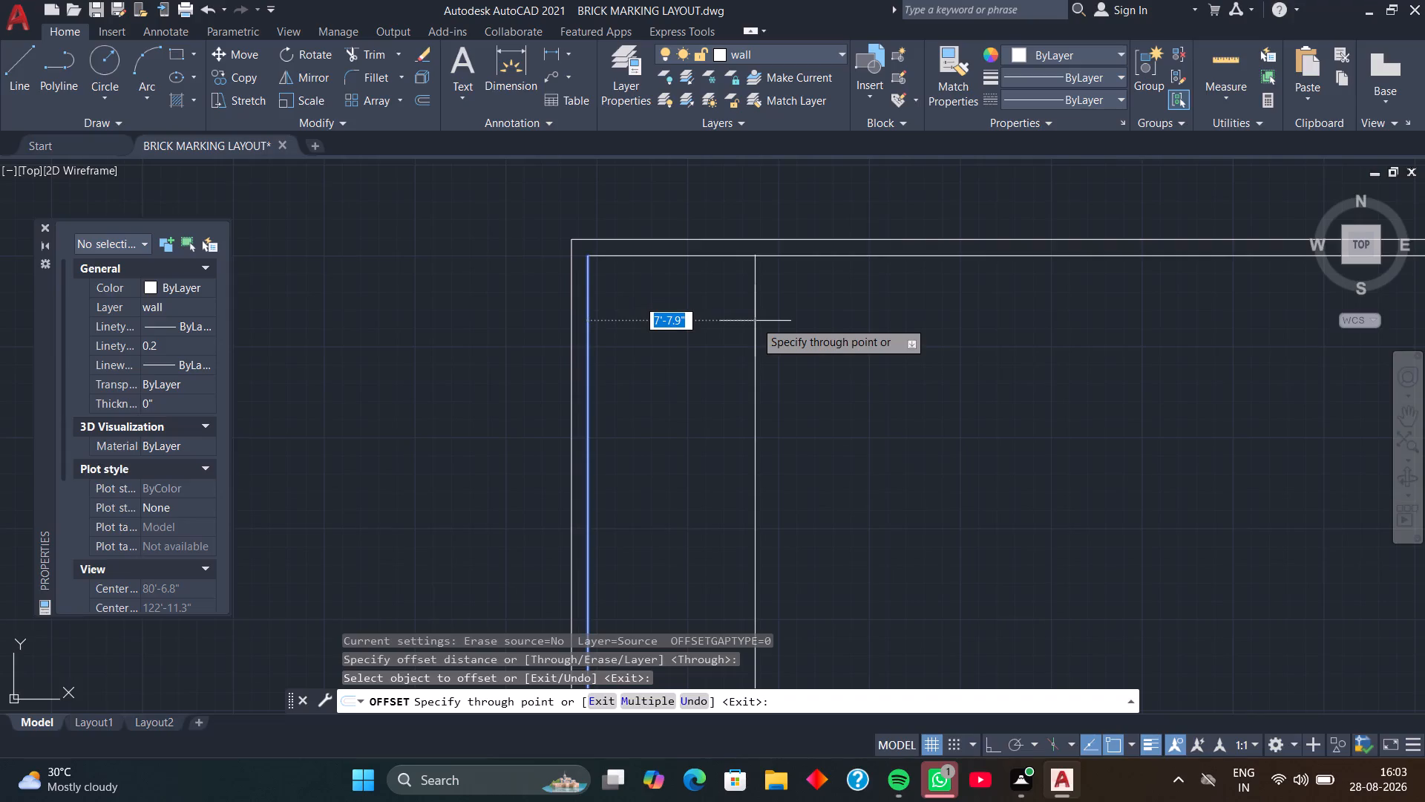
left_click(1366, 17)
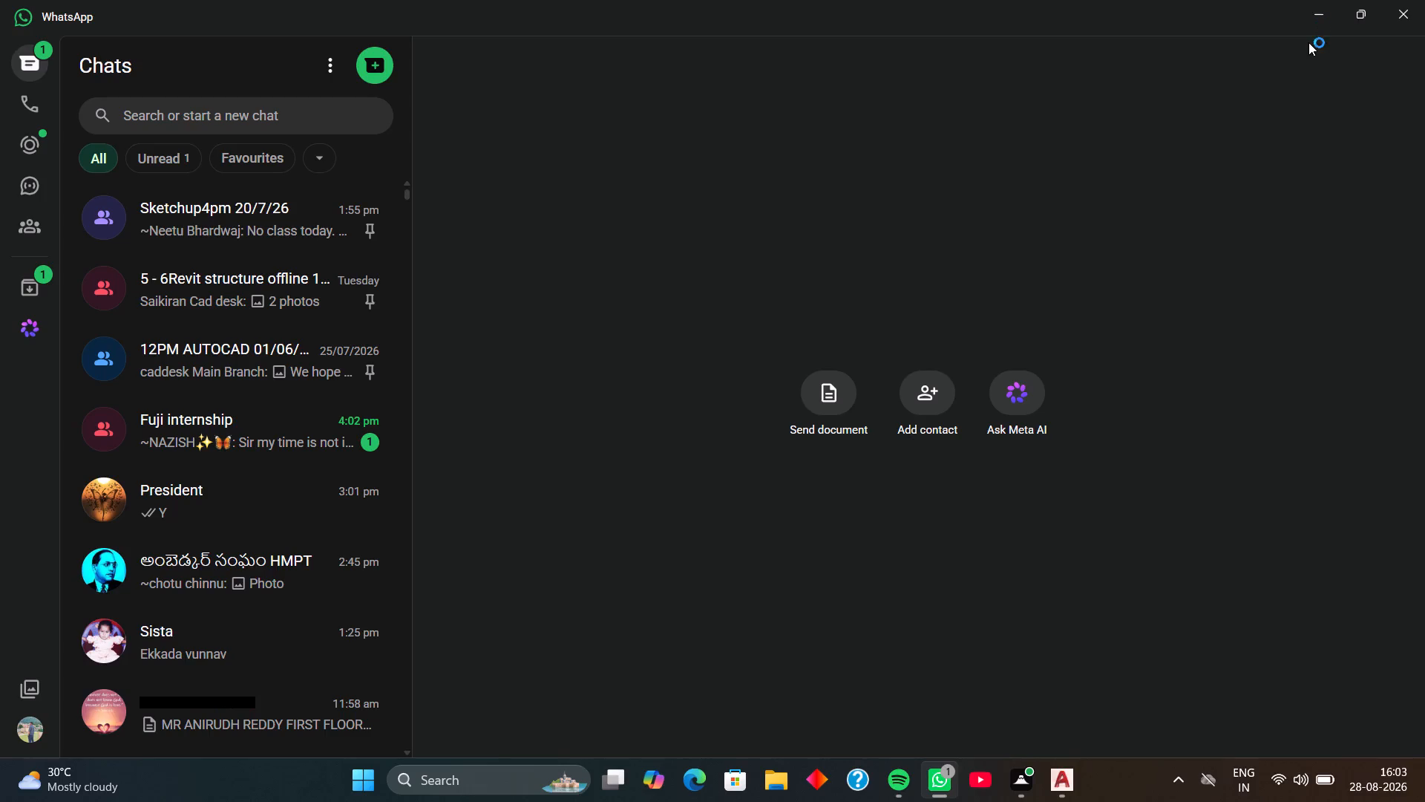
left_click(1407, 19)
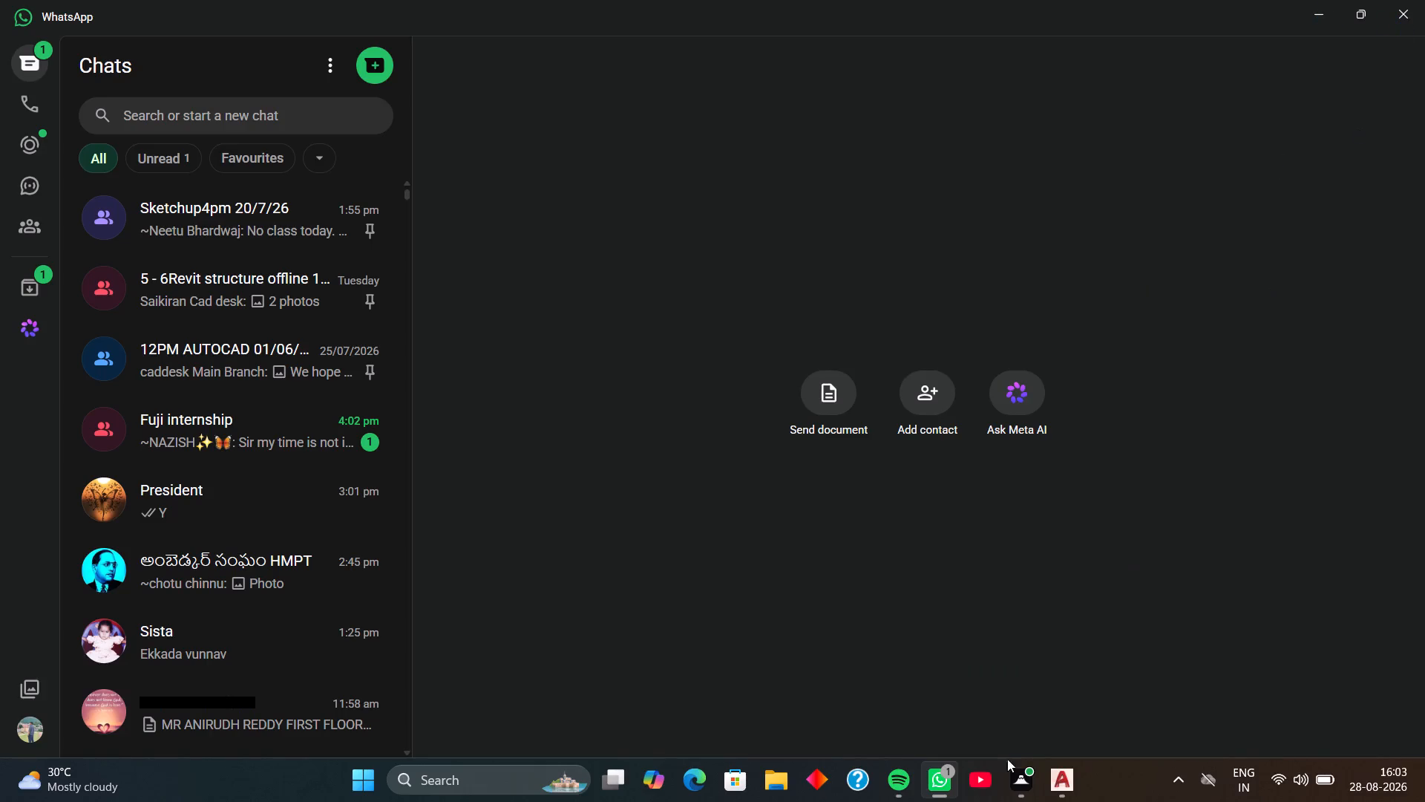
left_click(1068, 777)
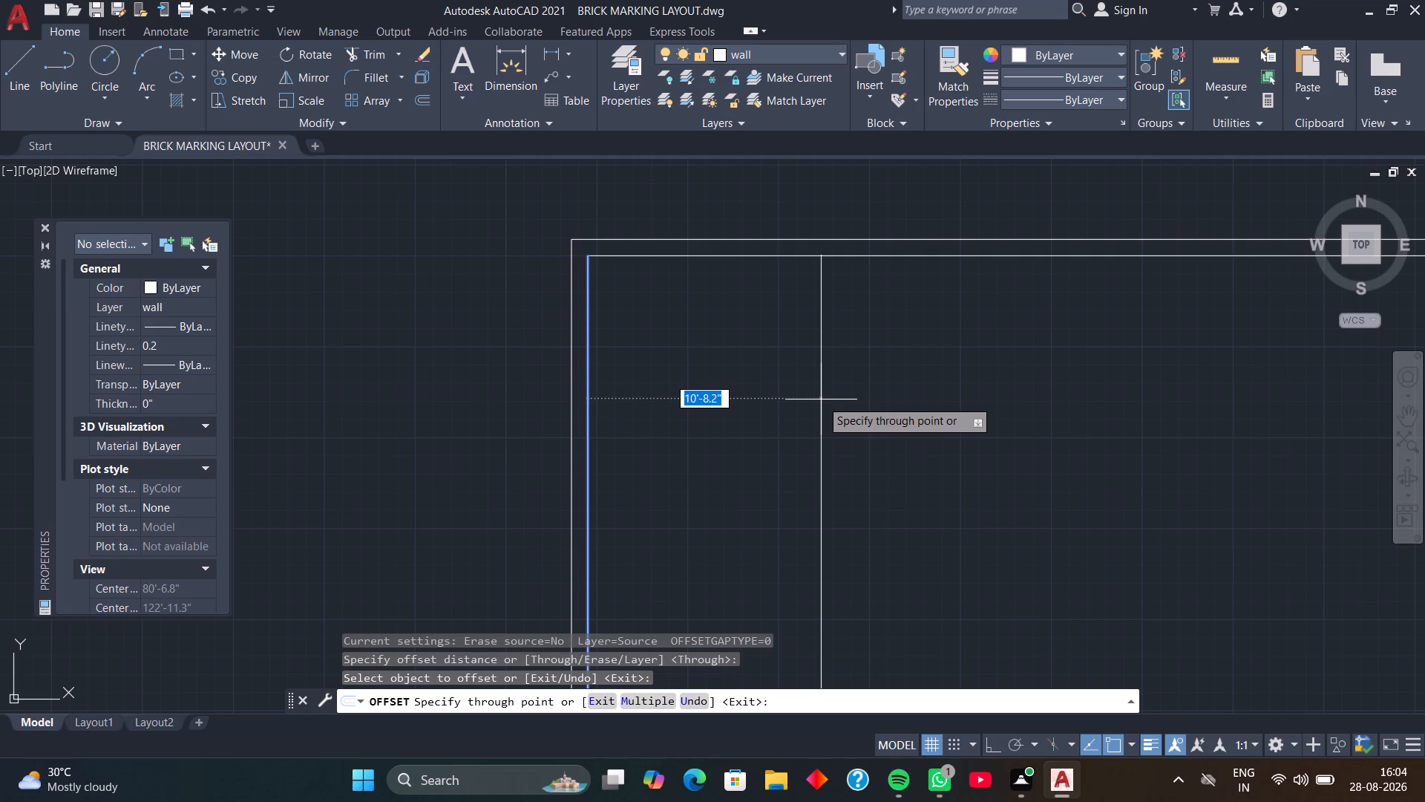
type("19'")
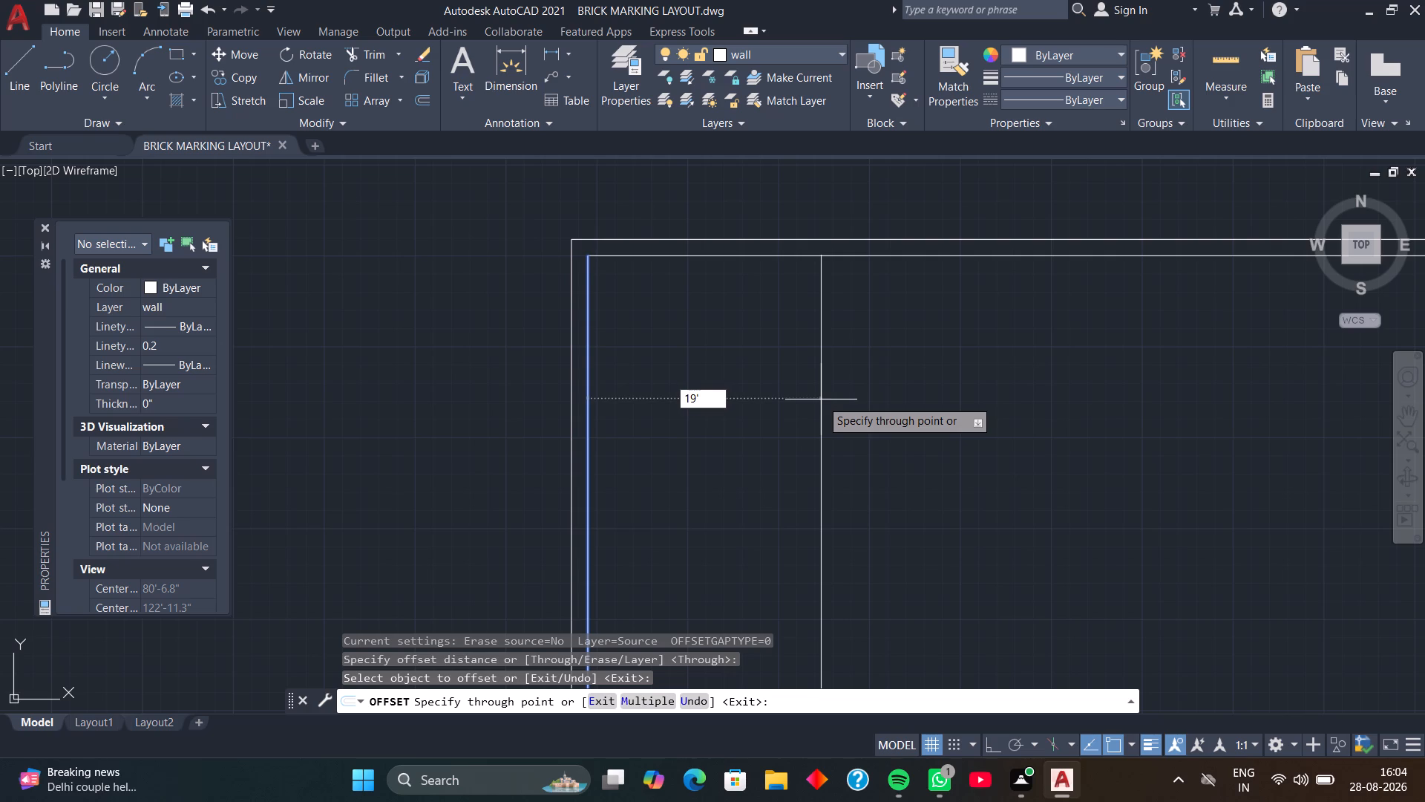
type("7.5")
key("Return")
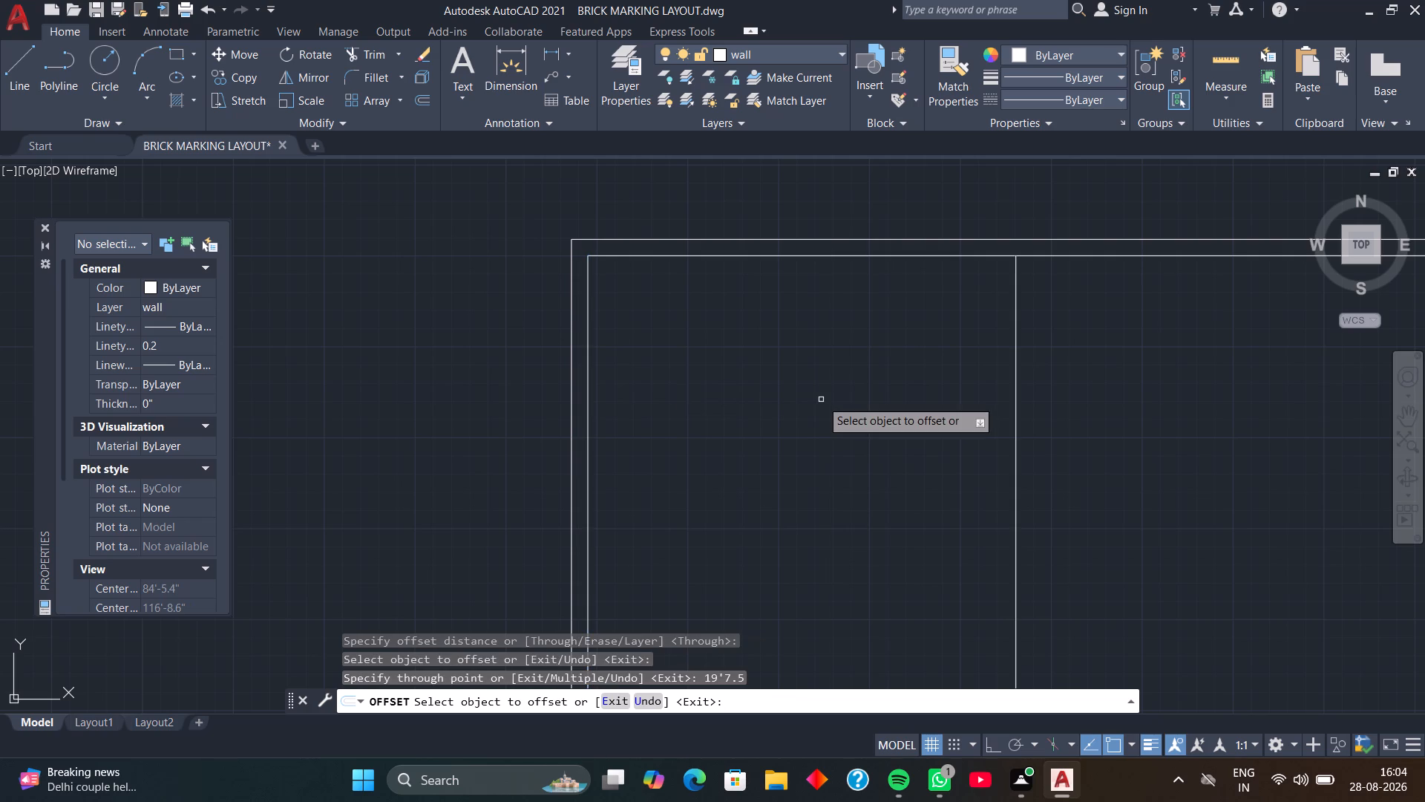
left_click(1017, 385)
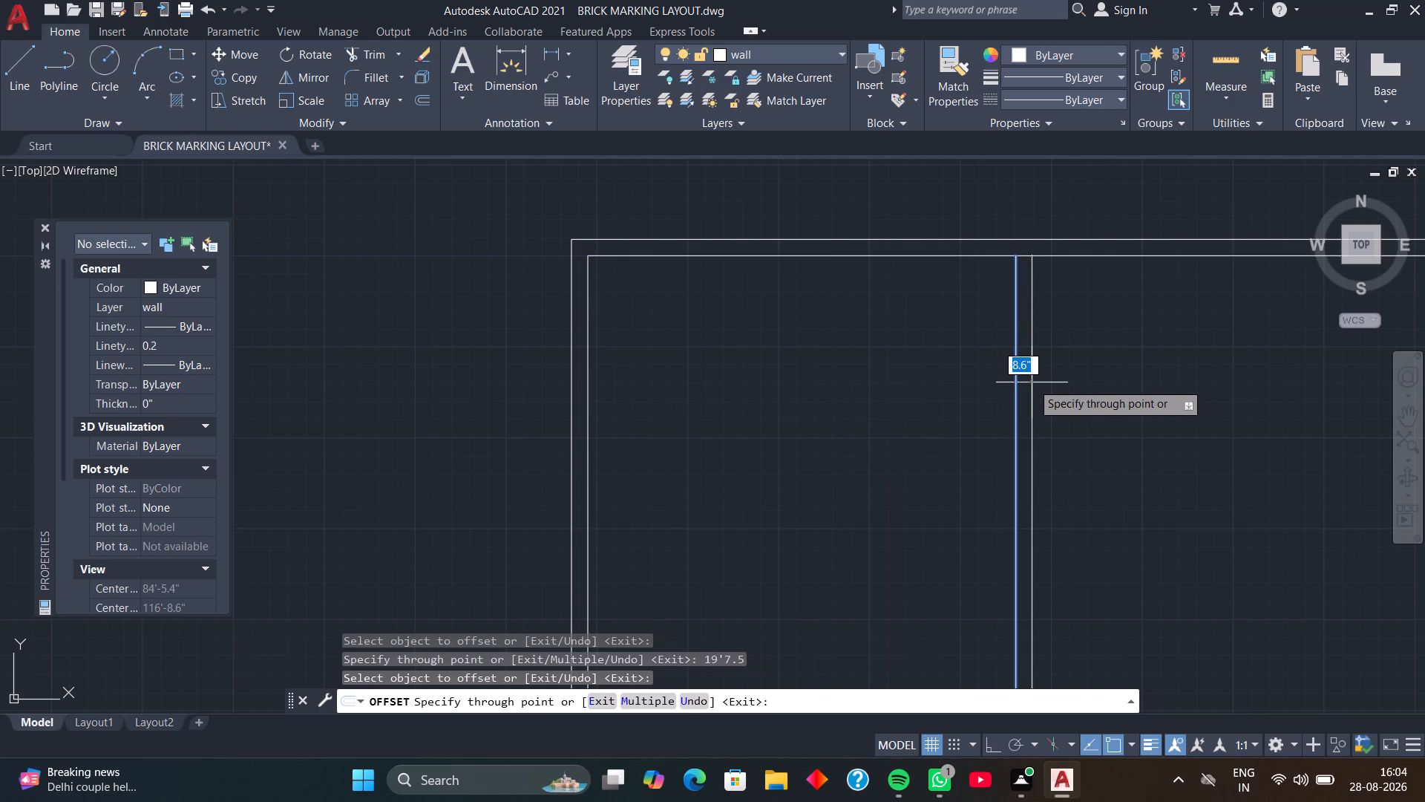
key("9")
key("Return")
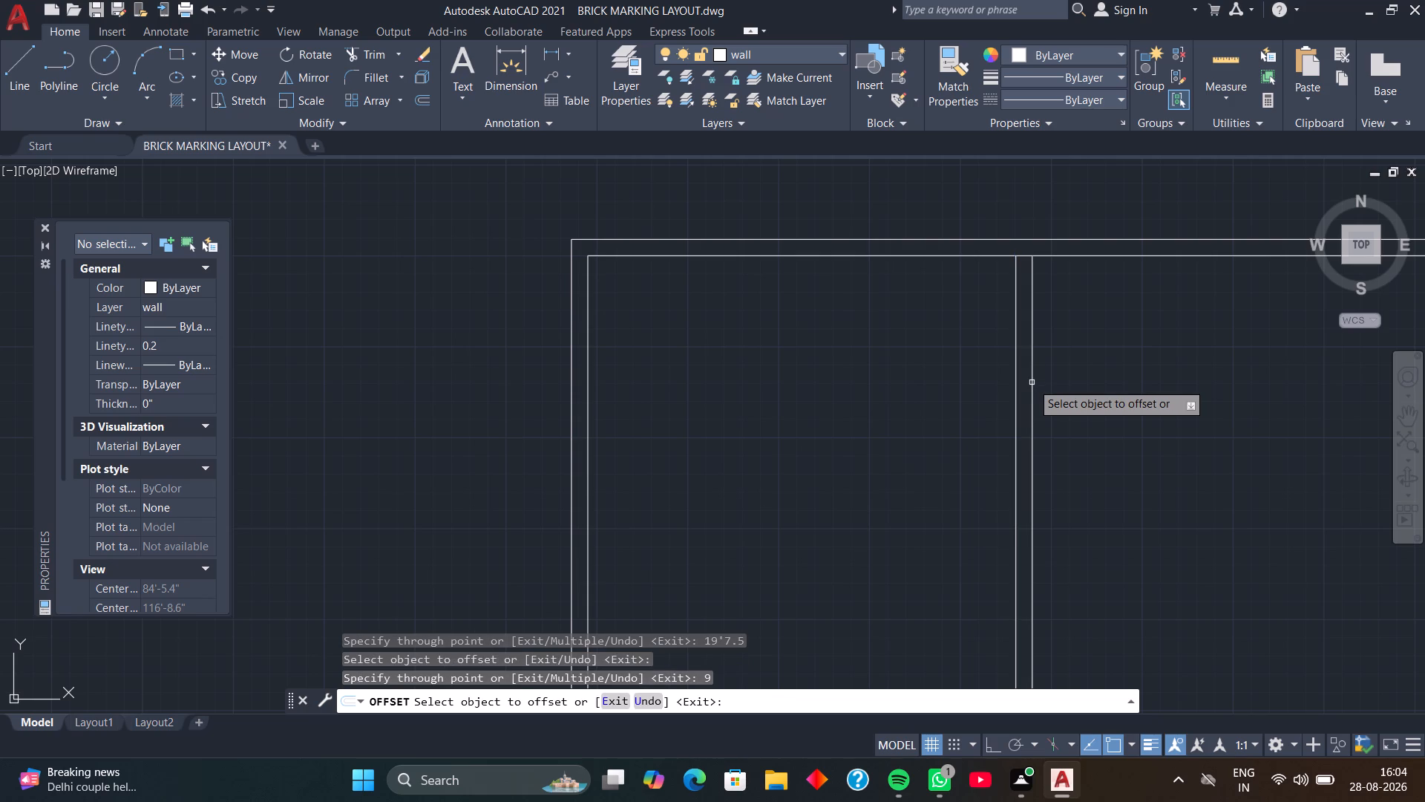
key("space")
Extend the new right wall's outer line up to the top wall's outer line.
type("ex")
key("space")
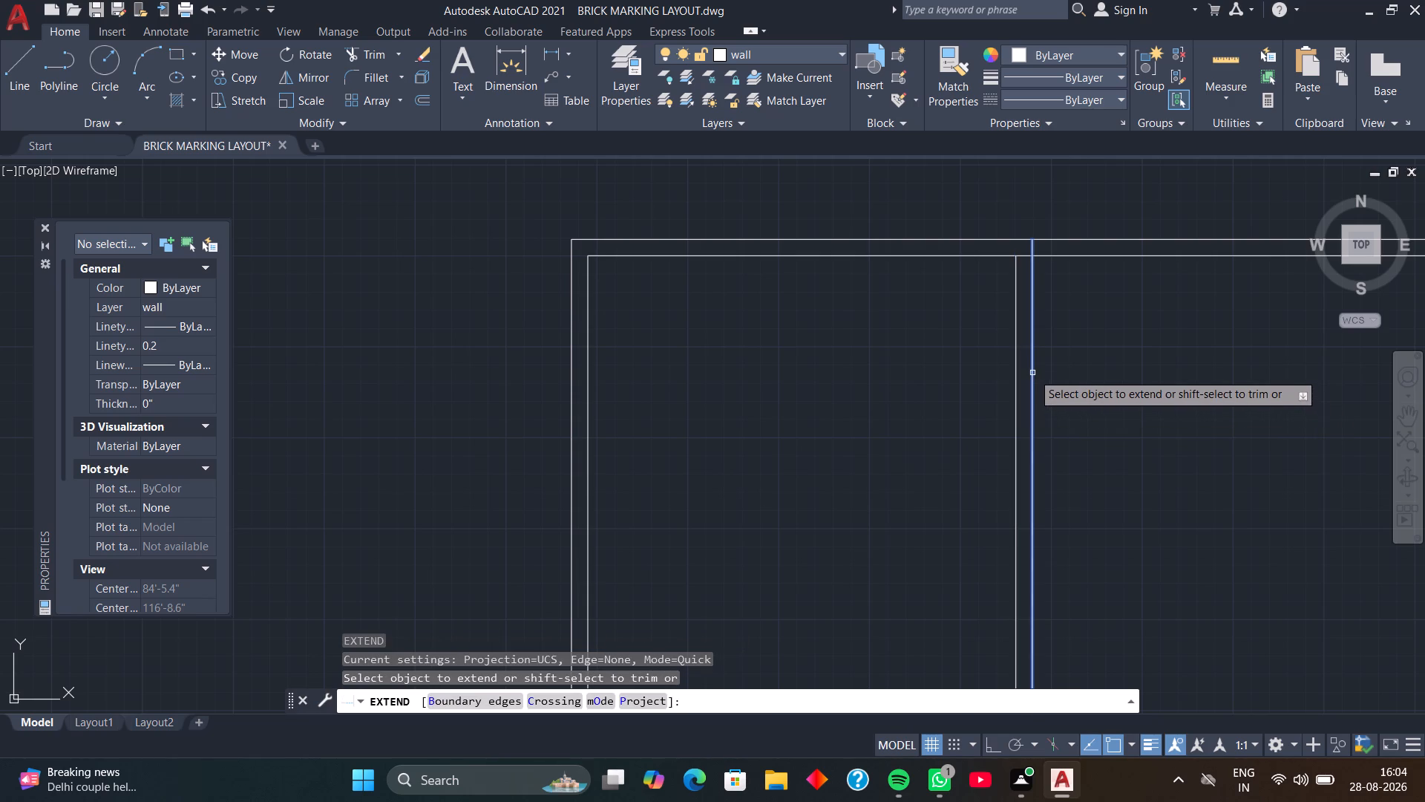
left_click(1032, 373)
key("space")
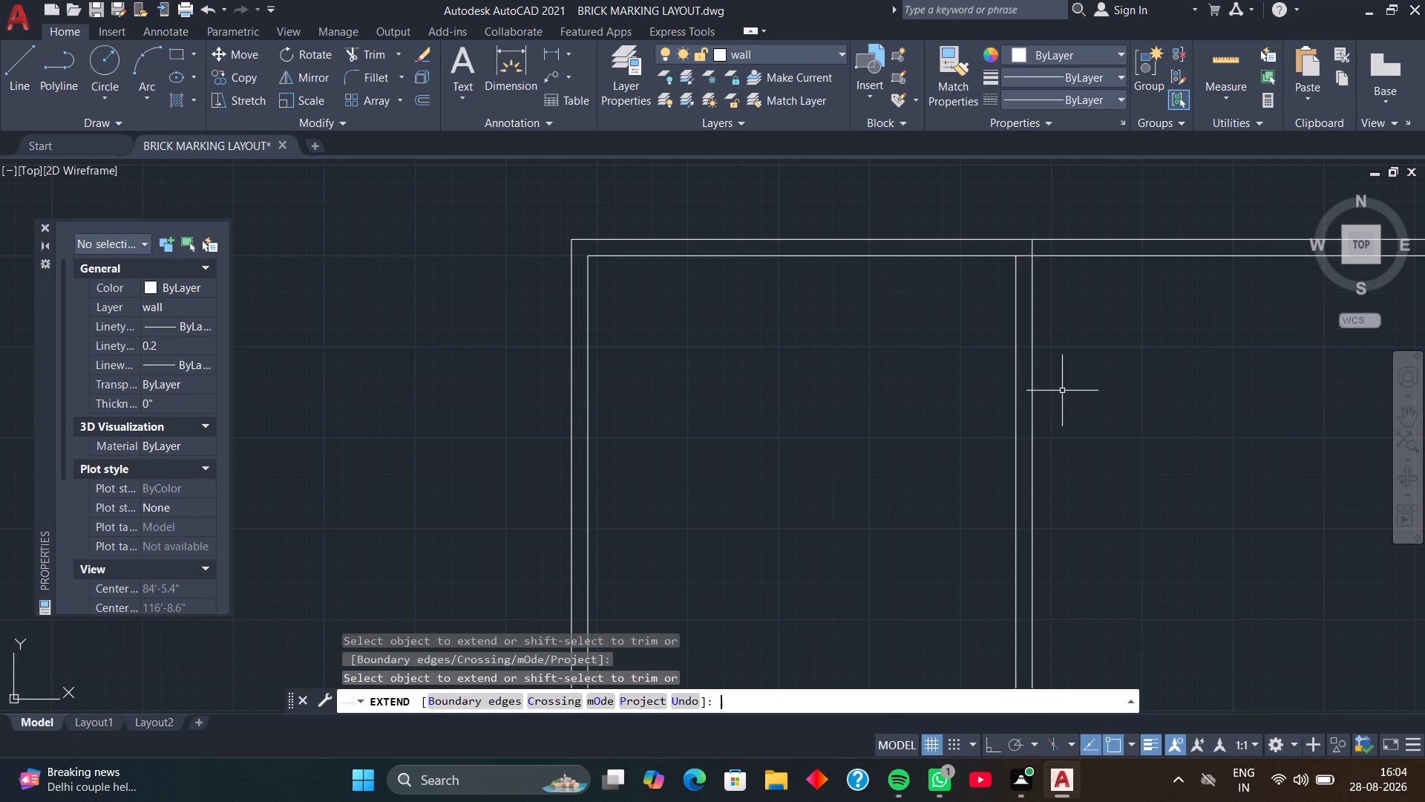
Trim the top wall's inner line between the two lines of the new right wall.
scroll(1062, 392, "down", 1)
middle_click_drag(1062, 394, 1044, 325)
scroll(1027, 298, "up", 1)
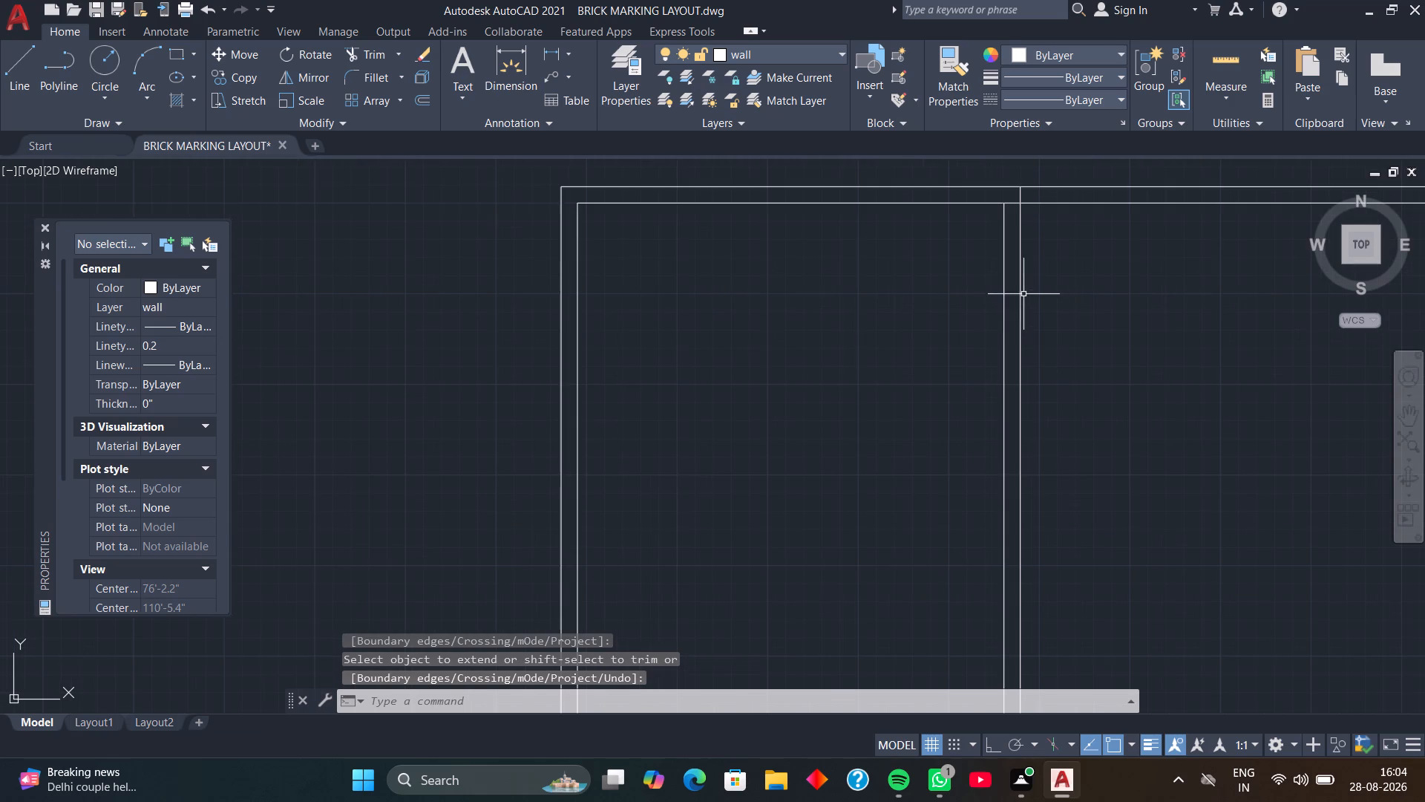
middle_click_drag(977, 292, 986, 366)
scroll(1014, 303, "up", 2)
middle_click_drag(1013, 301, 969, 362)
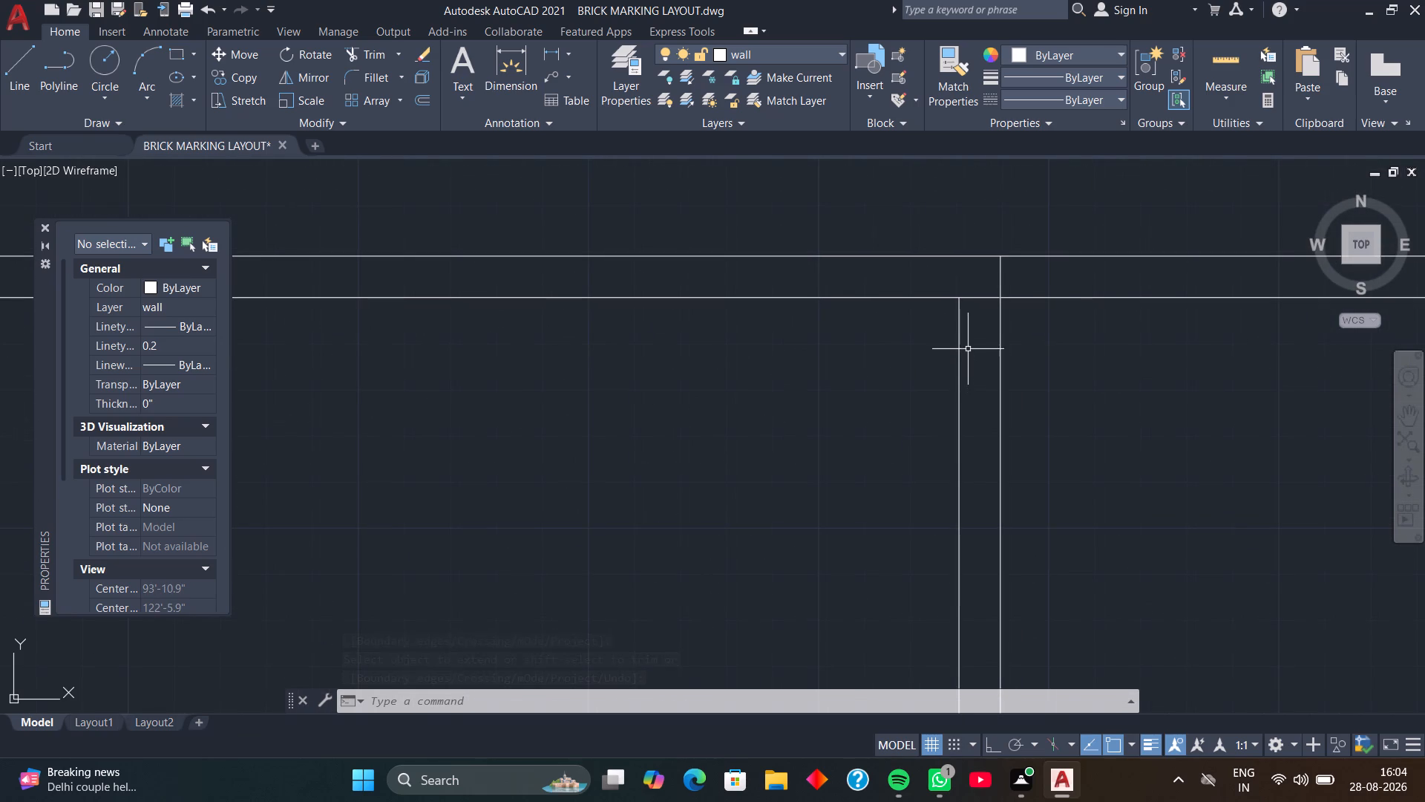
scroll(972, 339, "up", 1)
middle_click_drag(970, 345, 972, 383)
scroll(972, 383, "down", 1)
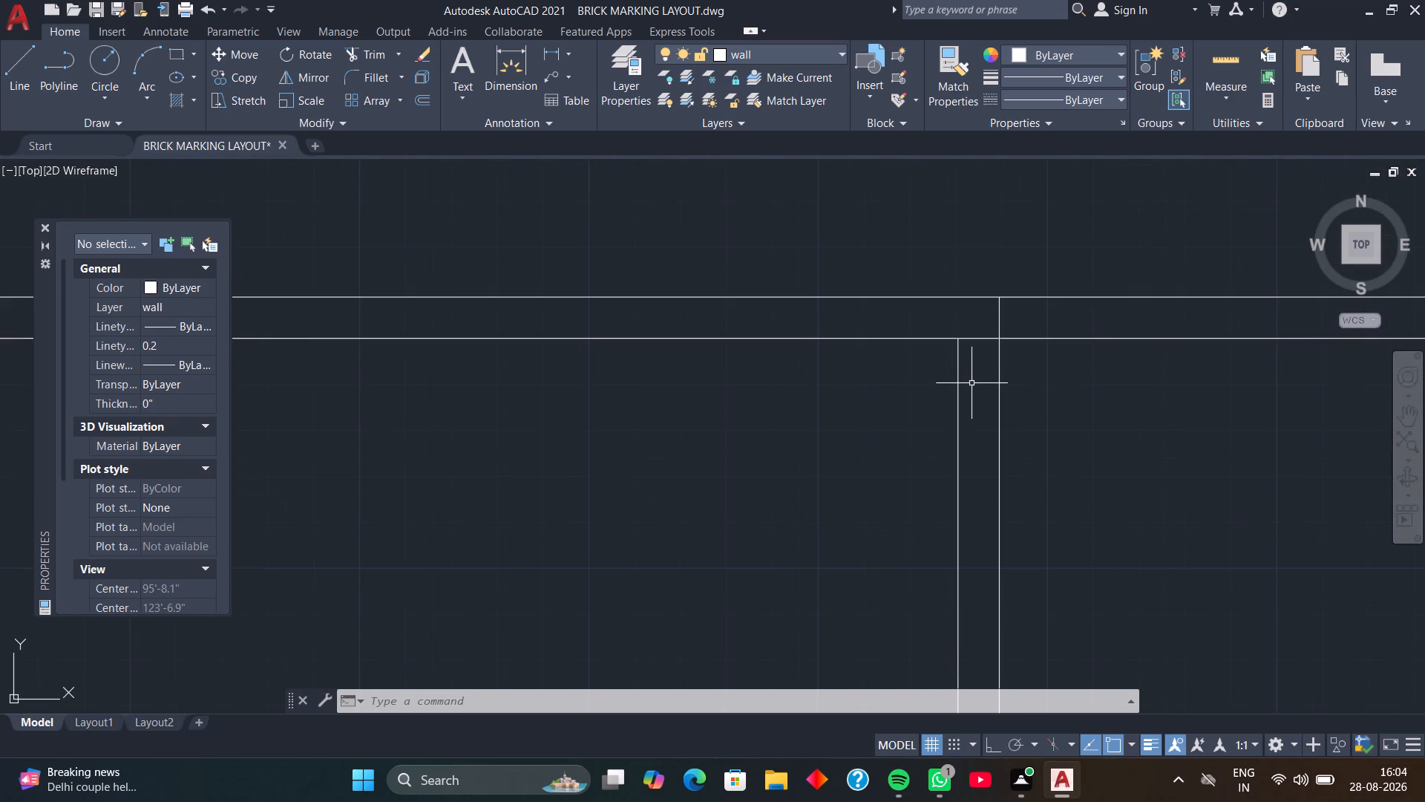
type("tr")
key("space")
left_click(976, 336)
key("space")
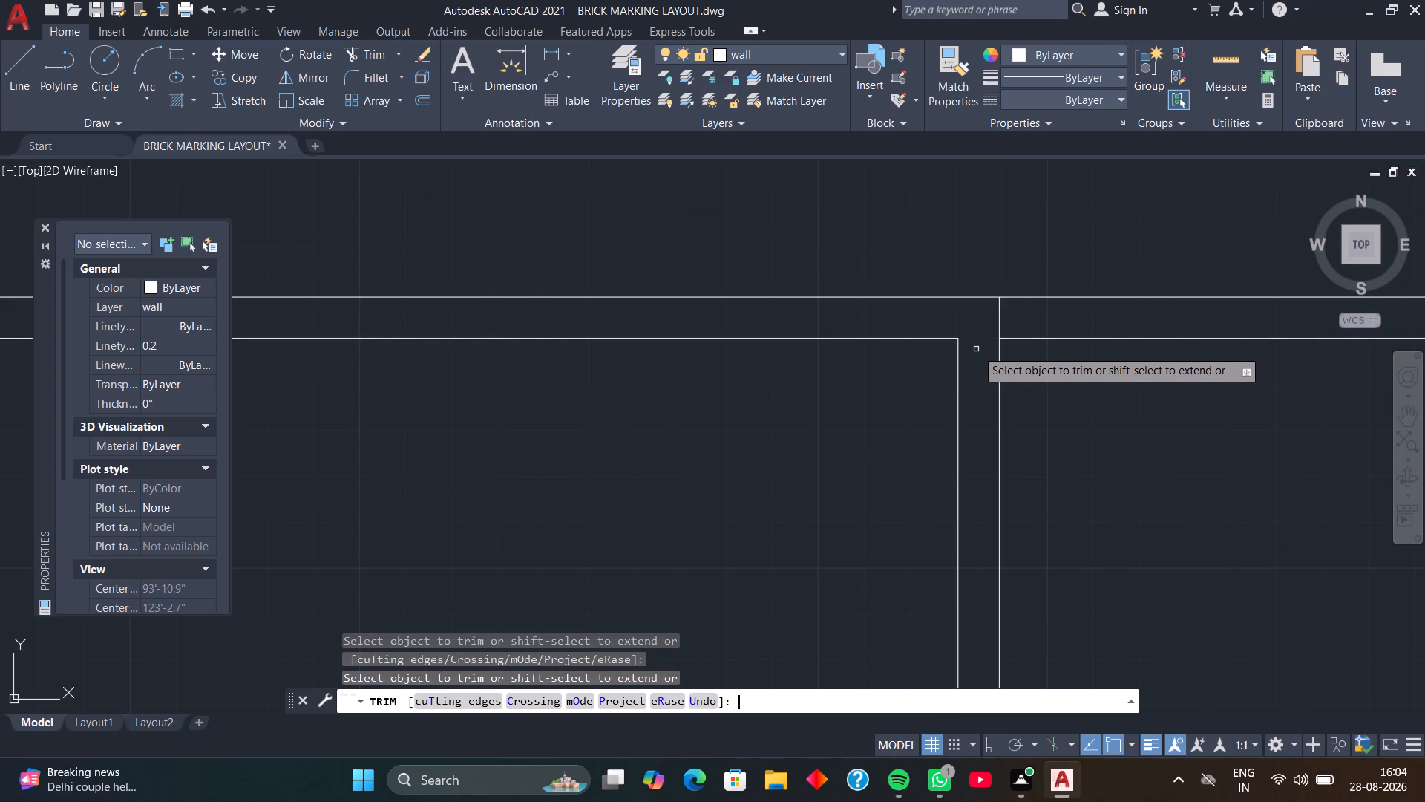
Offset the room's inner top wall line 14'9" downward, and offset the resulting line another 4" downward to form a partition wall.
scroll(974, 351, "down", 2)
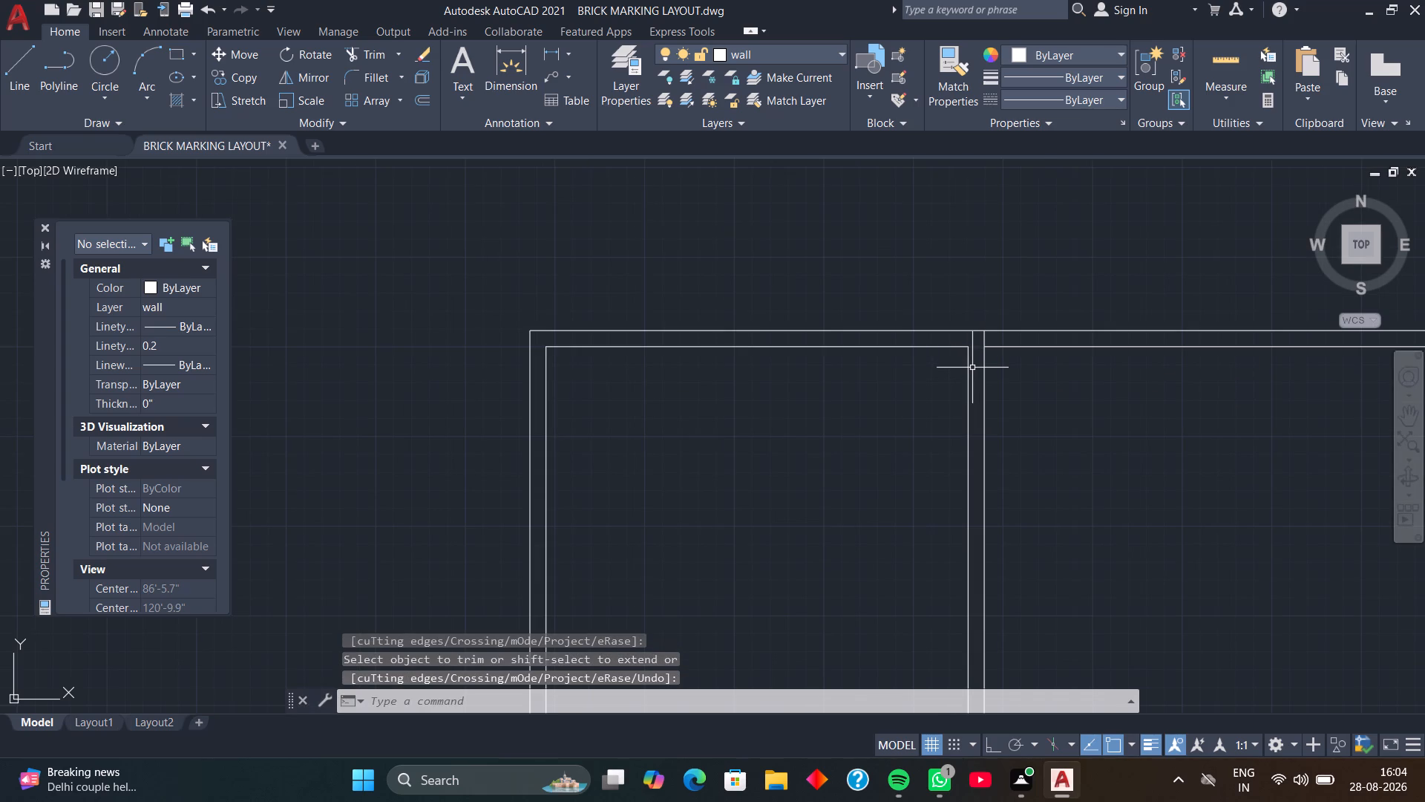
scroll(972, 374, "down", 2)
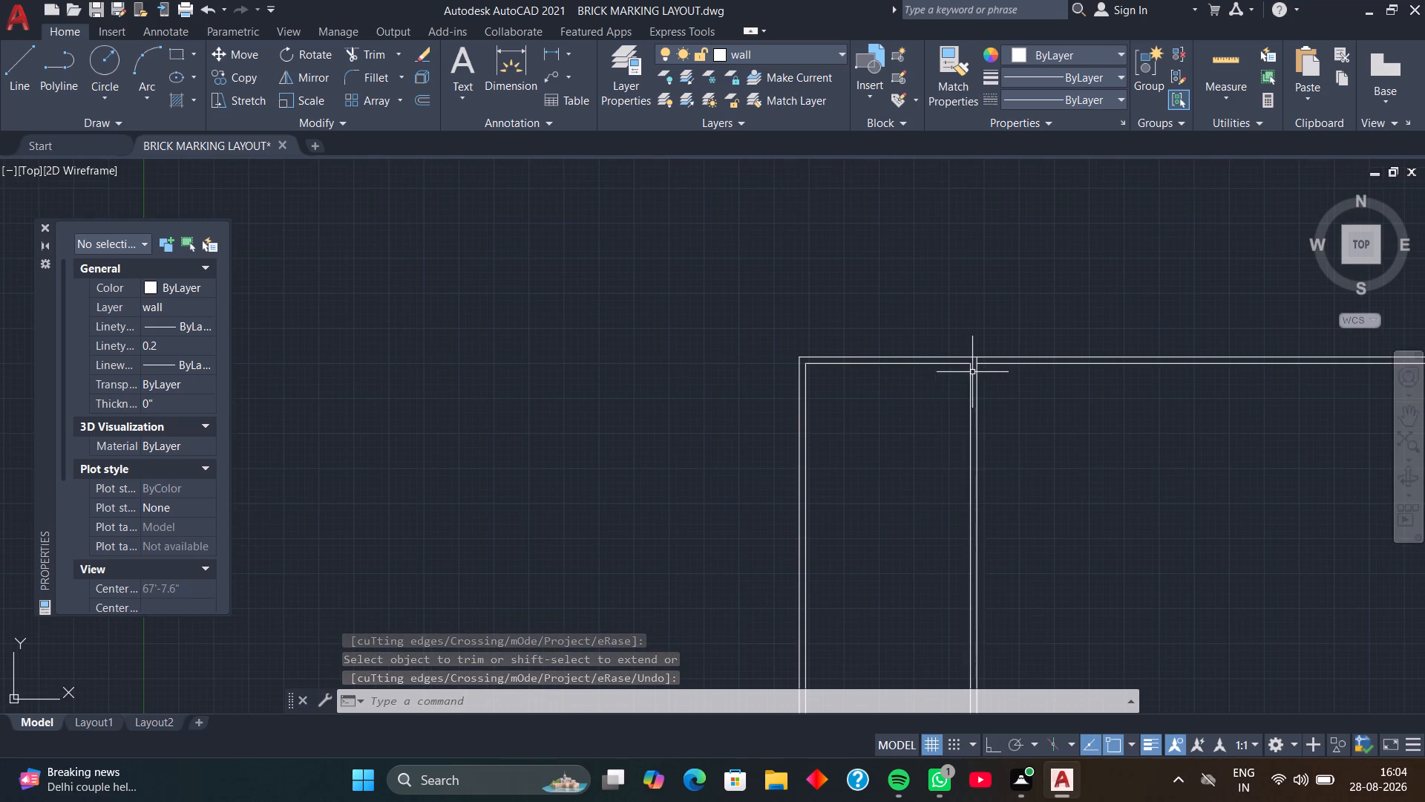
middle_click_drag(945, 402, 937, 299)
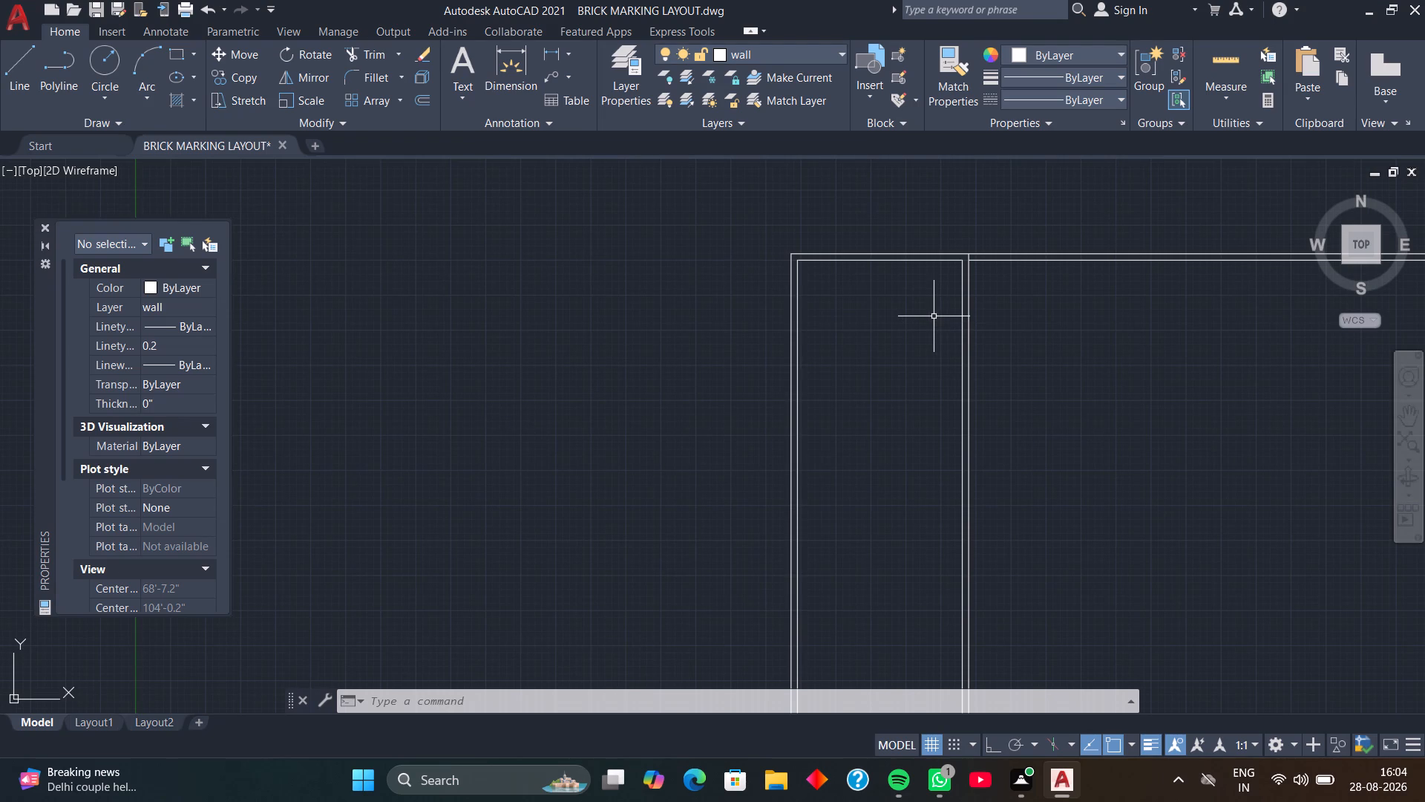
type("o")
key("space")
key("space")
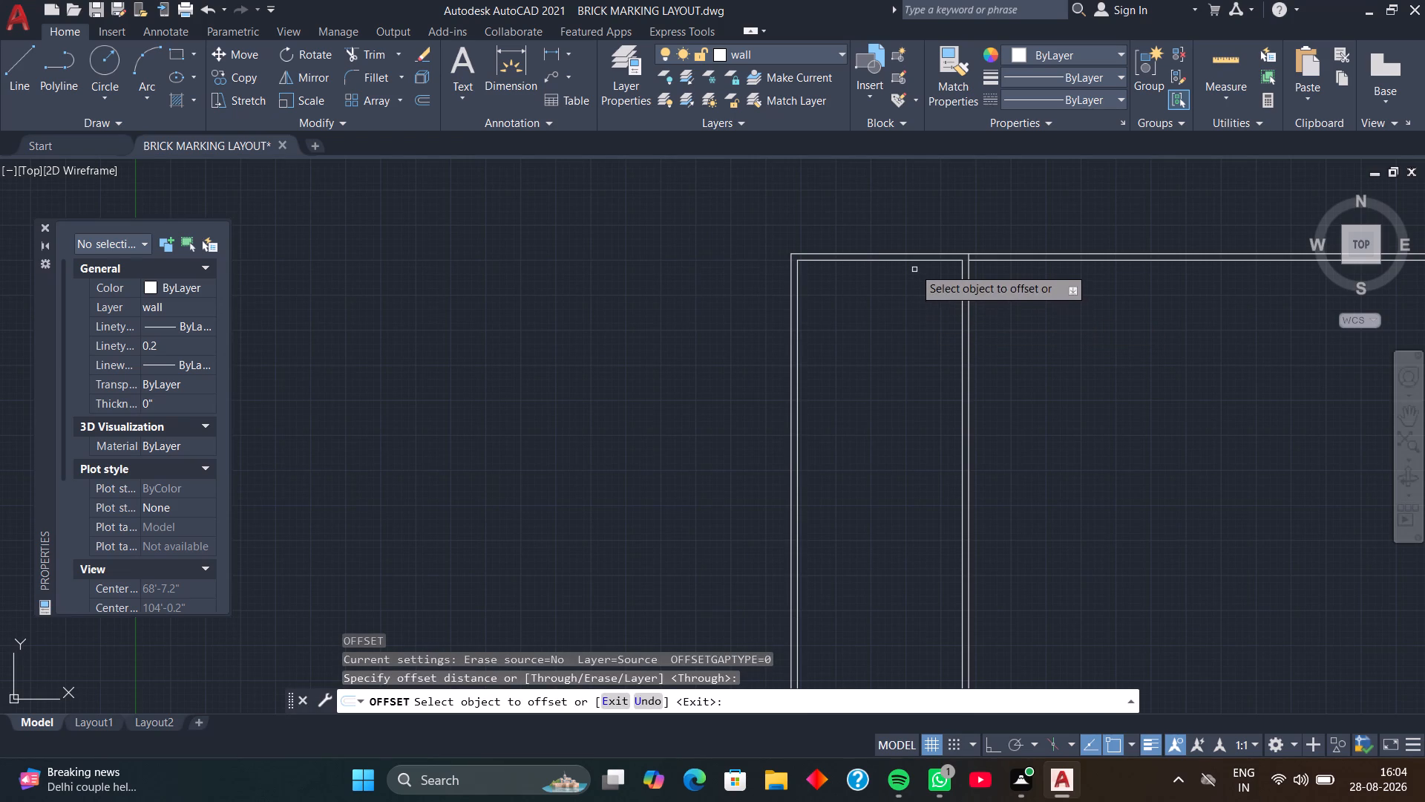
left_click(913, 261)
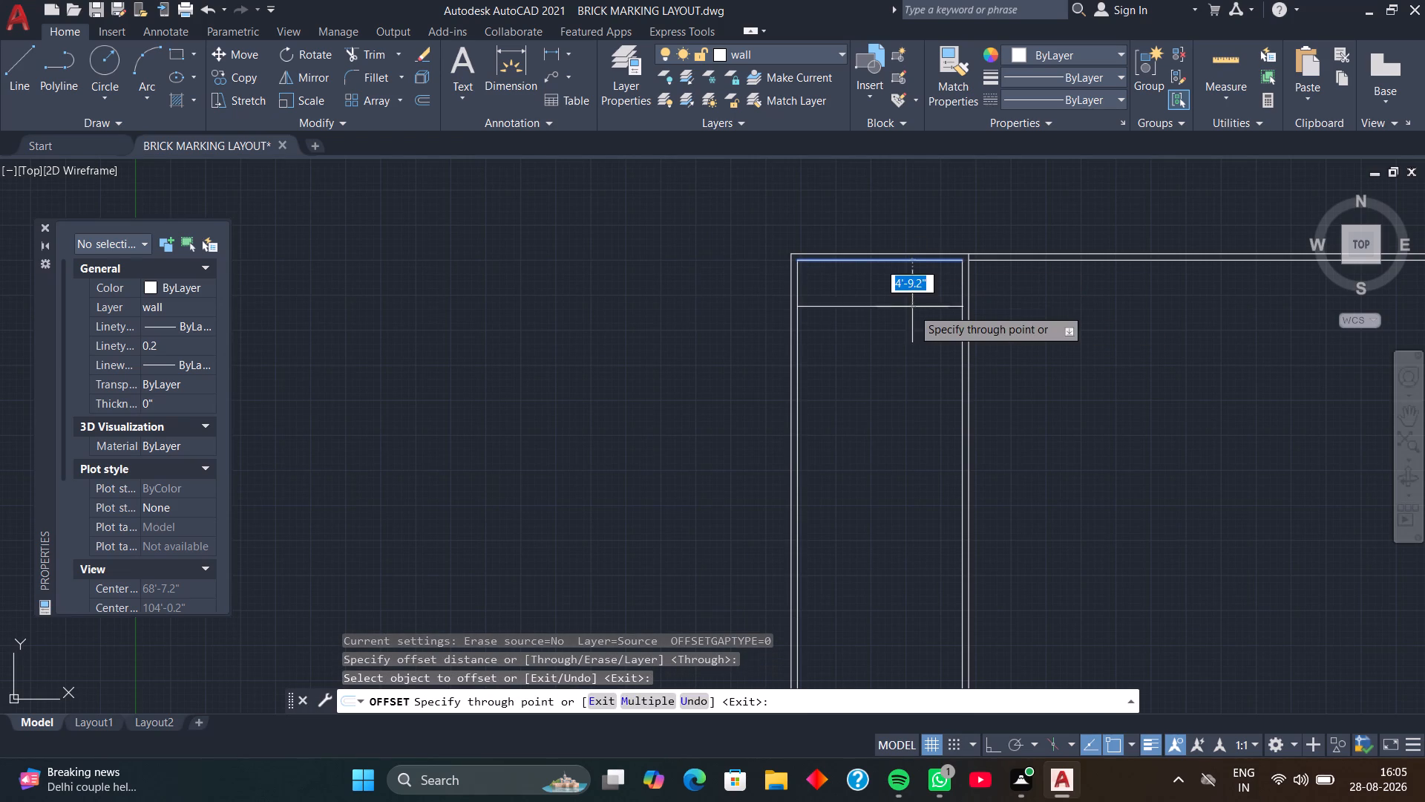
type("14'")
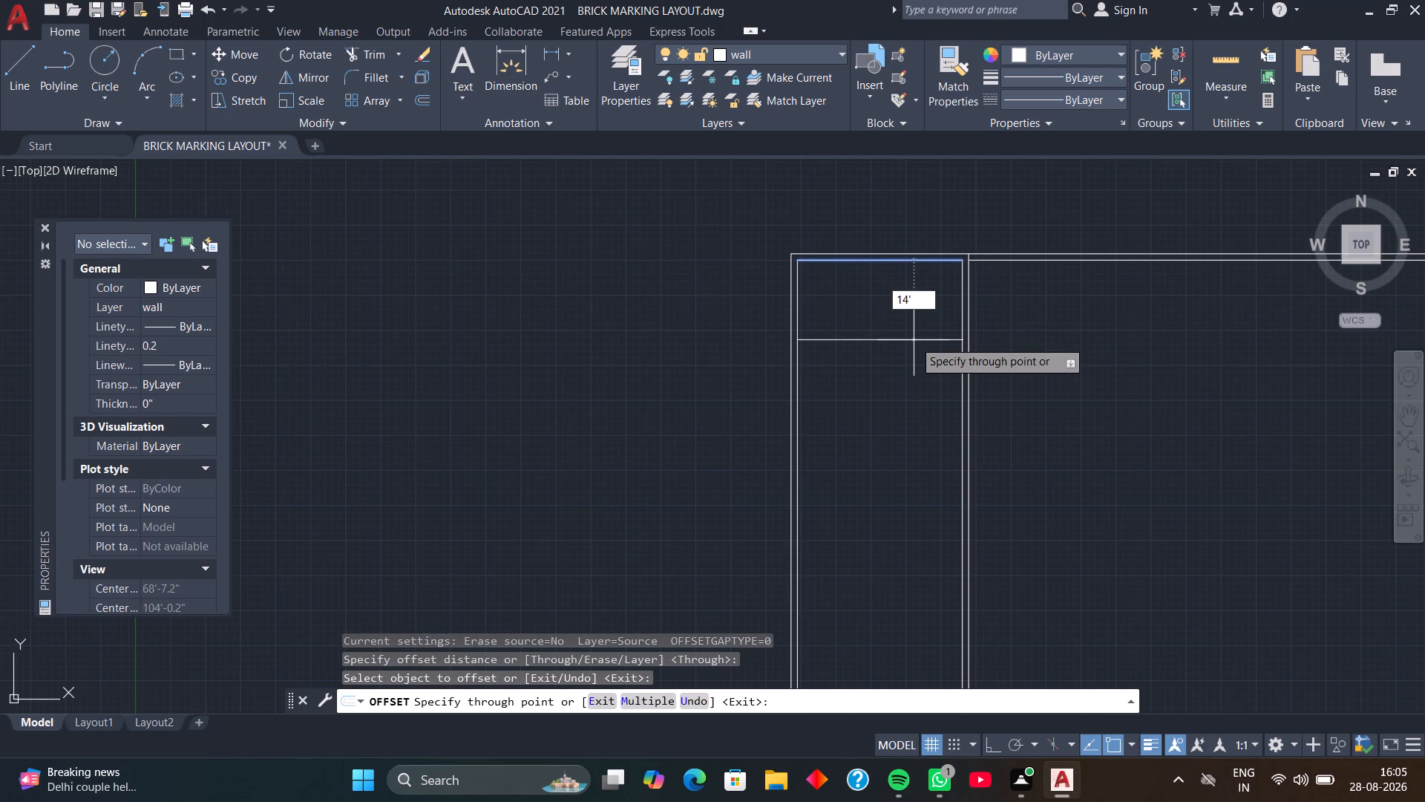
key("9")
key("Return")
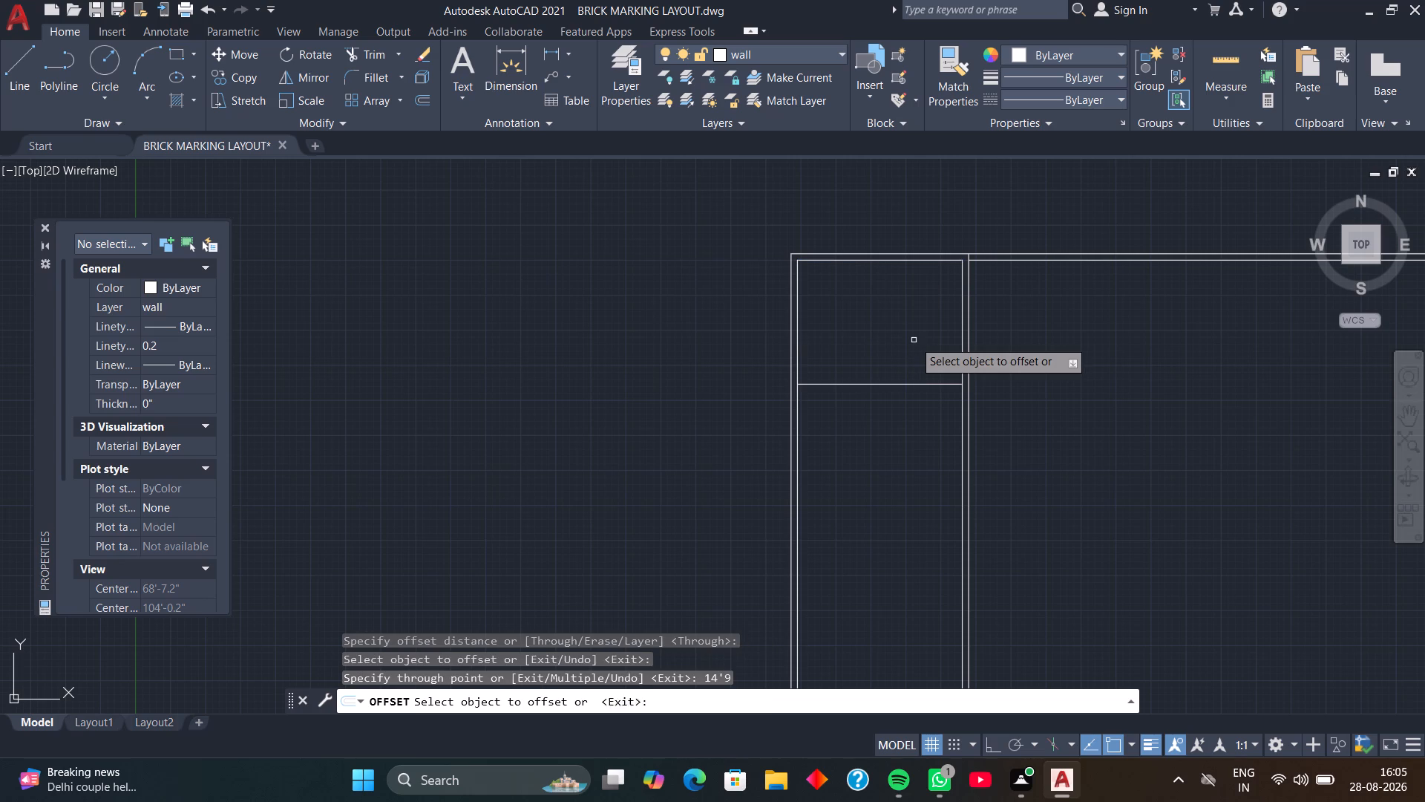
left_click(914, 384)
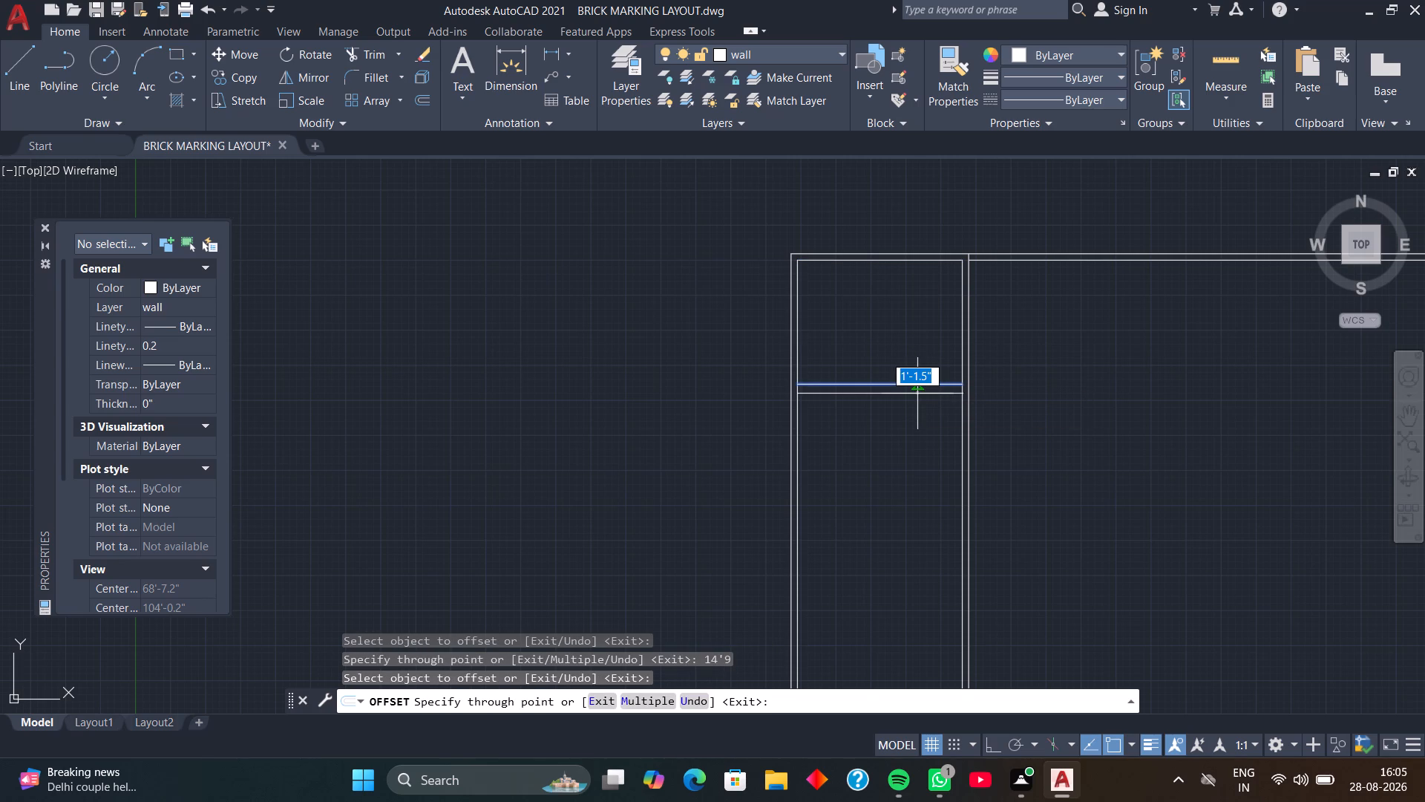
key("4")
key("Return")
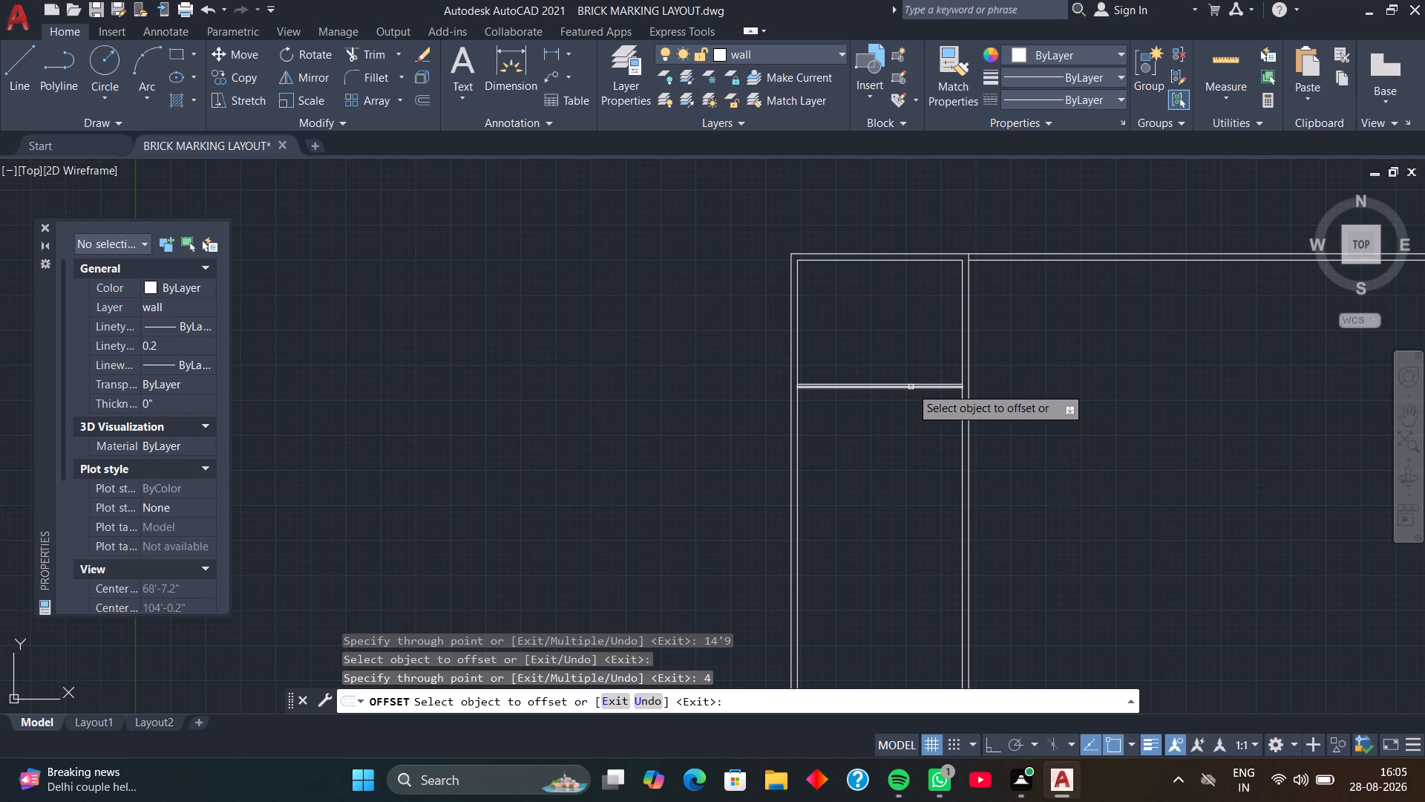
key("space")
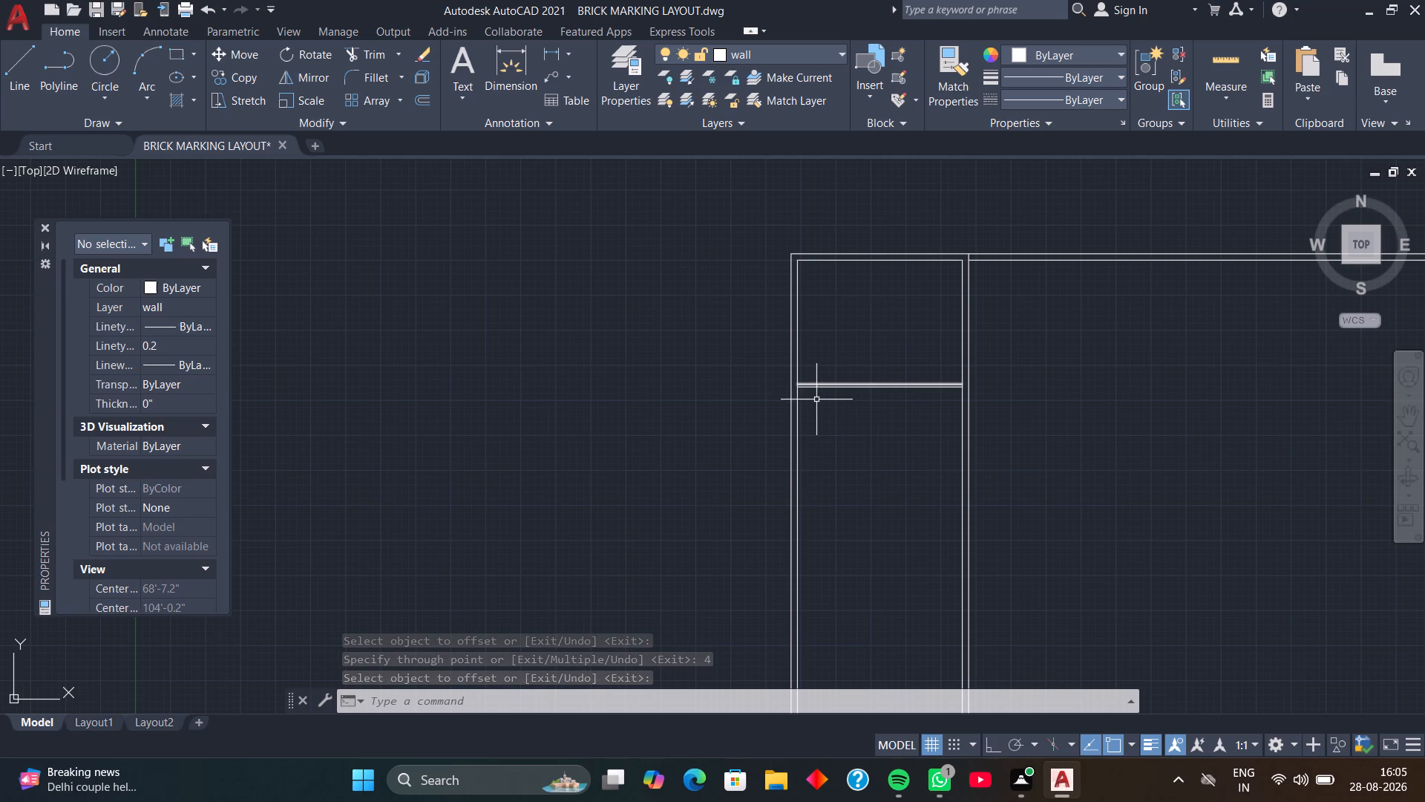
Trim the inner lines of the left and right walls between the two lines of the new 4" partition.
scroll(816, 400, "up", 3)
middle_click_drag(815, 400, 880, 400)
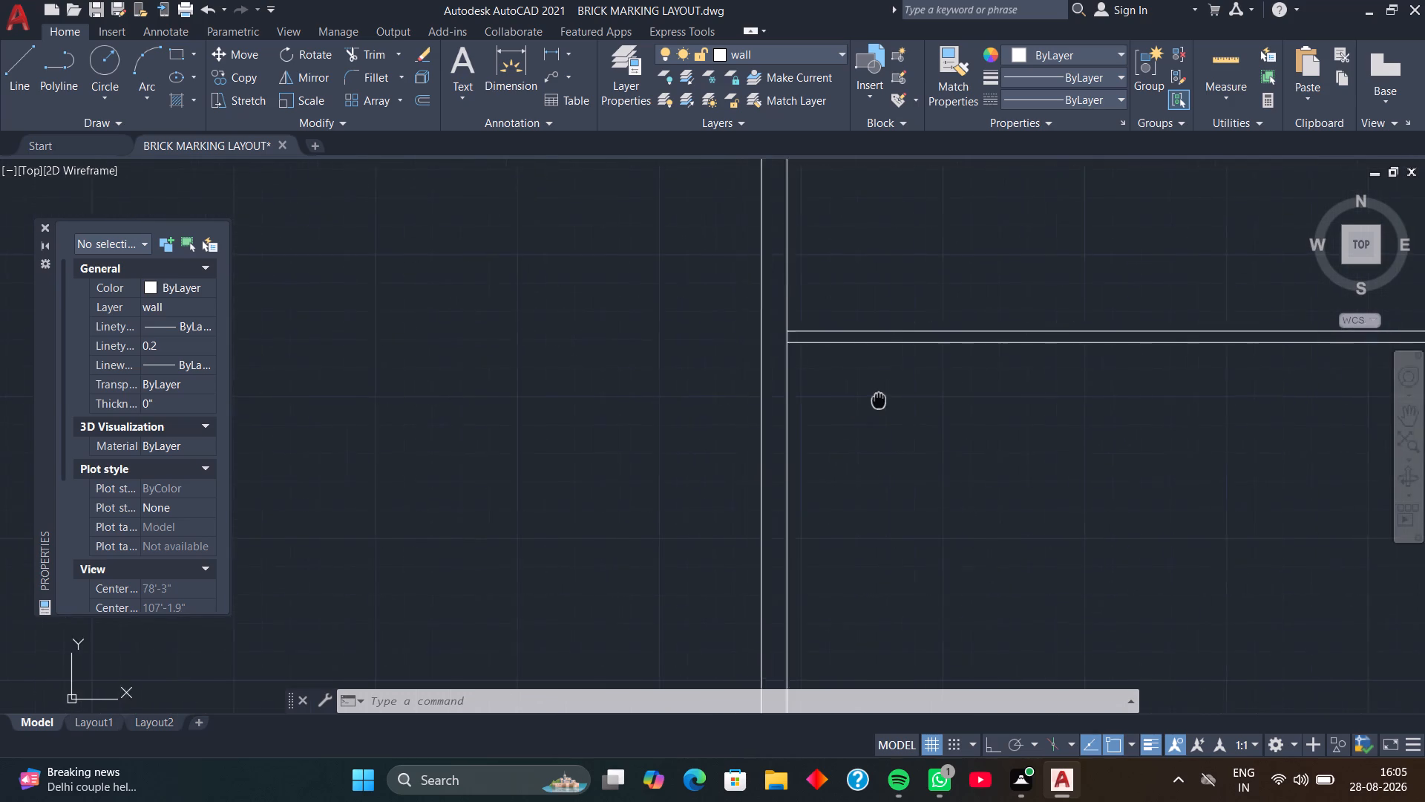
scroll(880, 399, "up", 1)
middle_click_drag(880, 400, 880, 399)
middle_click_drag(784, 365, 817, 404)
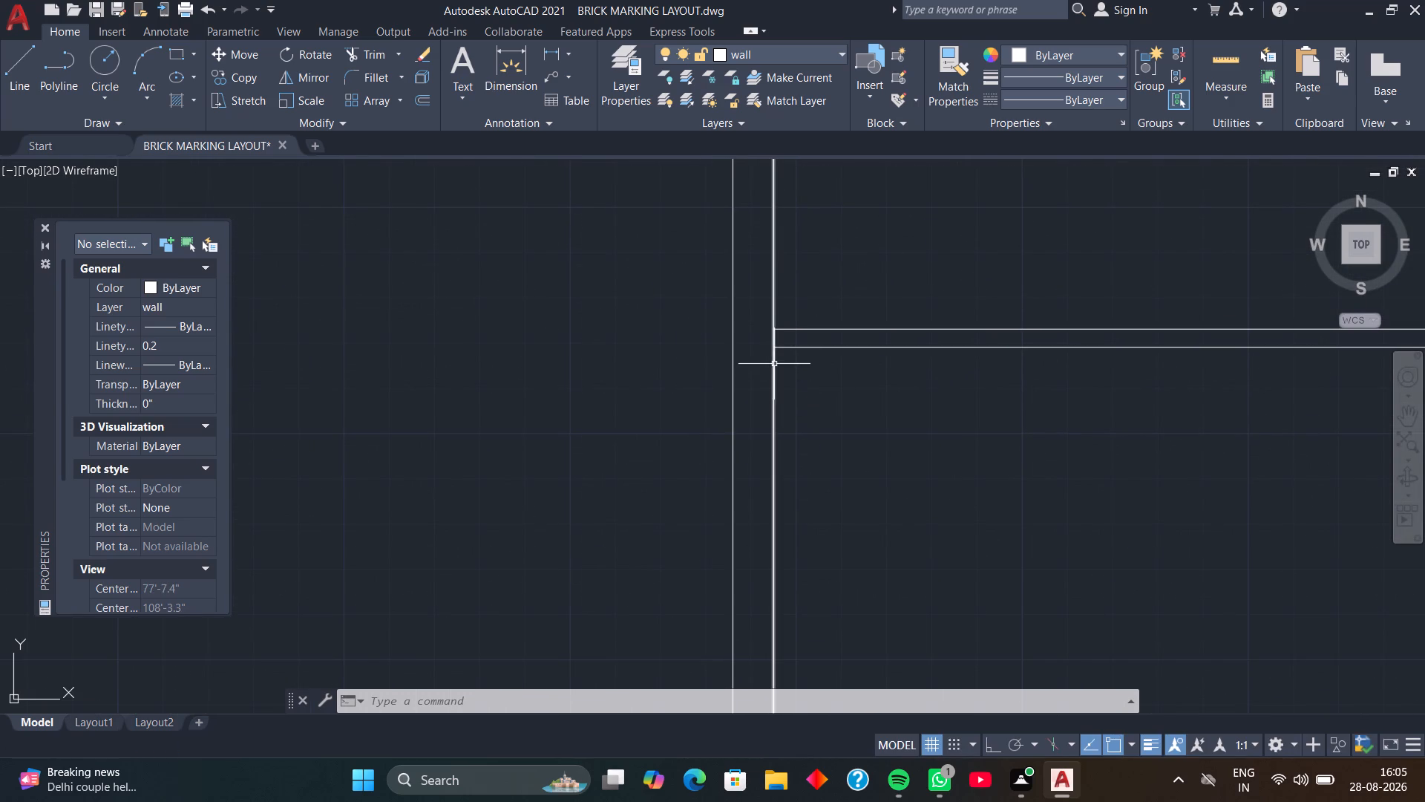
type("tr")
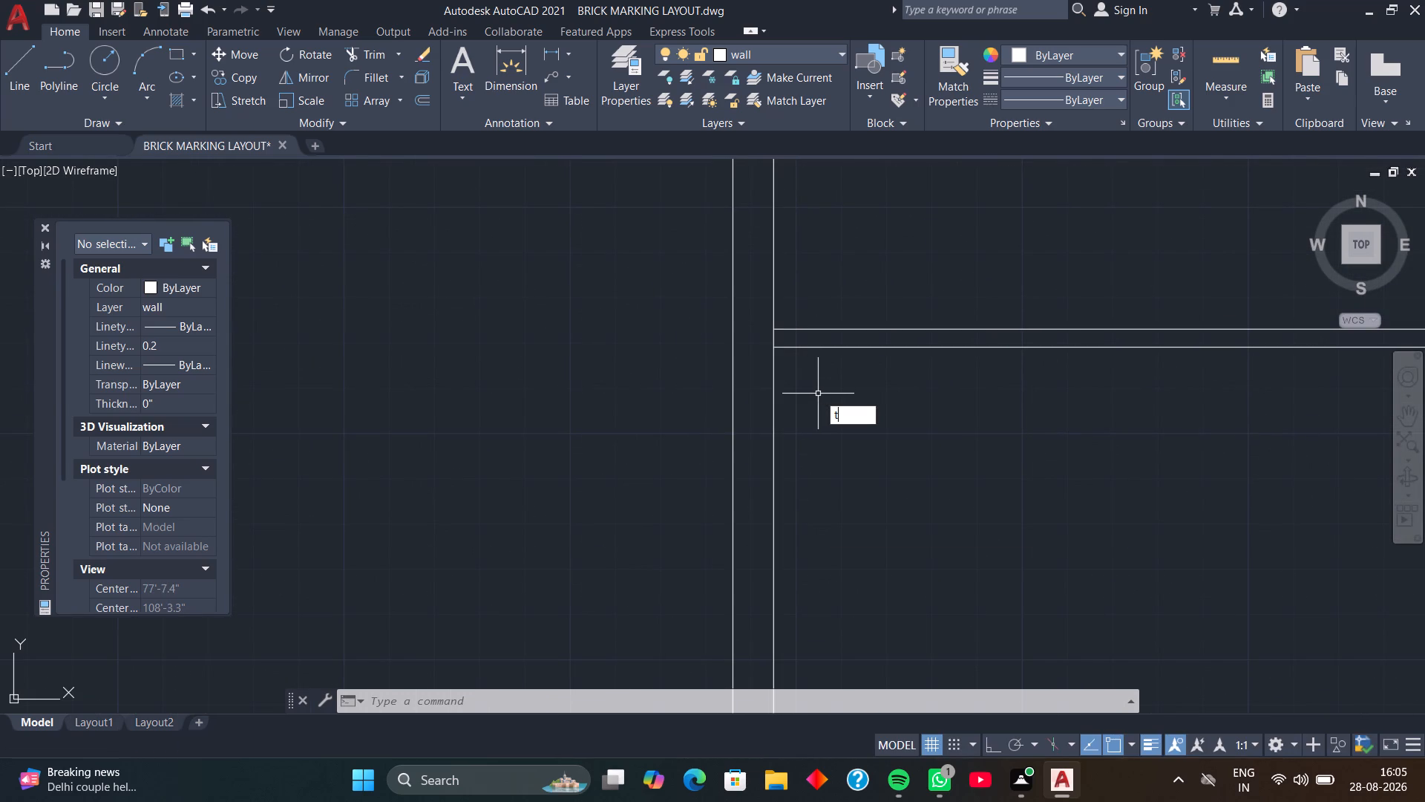
key("space")
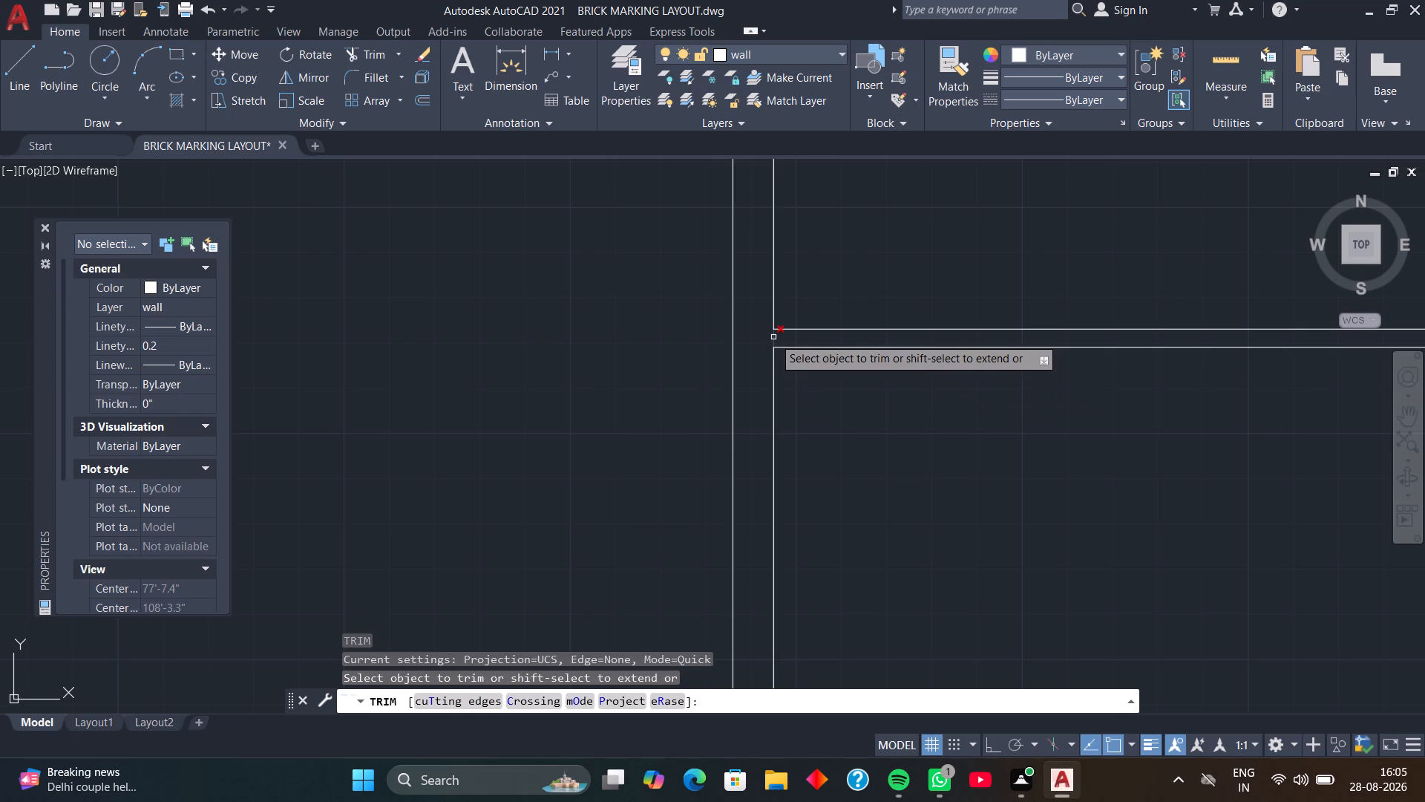
left_click(773, 337)
scroll(864, 355, "down", 4)
middle_click_drag(940, 379, 770, 396)
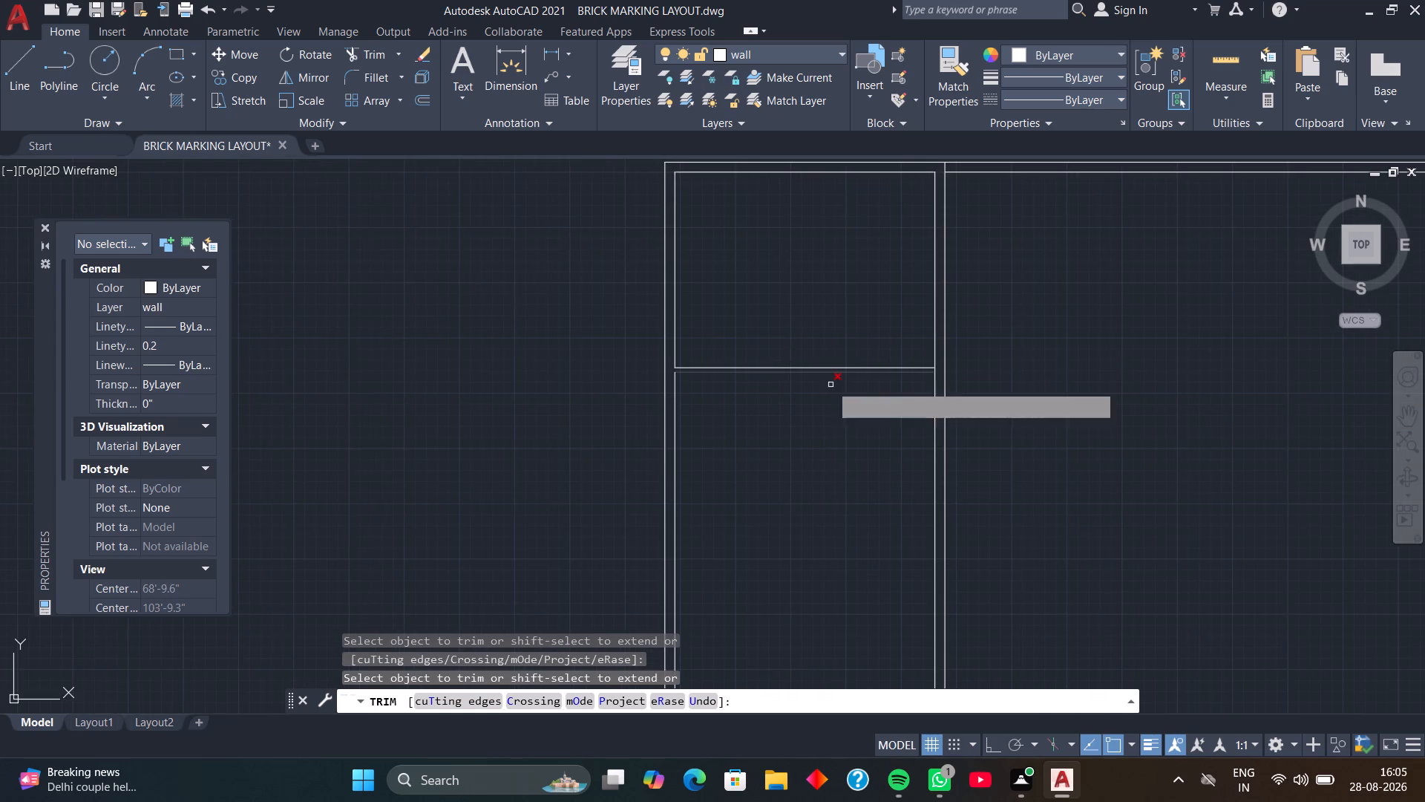
scroll(943, 366, "up", 3)
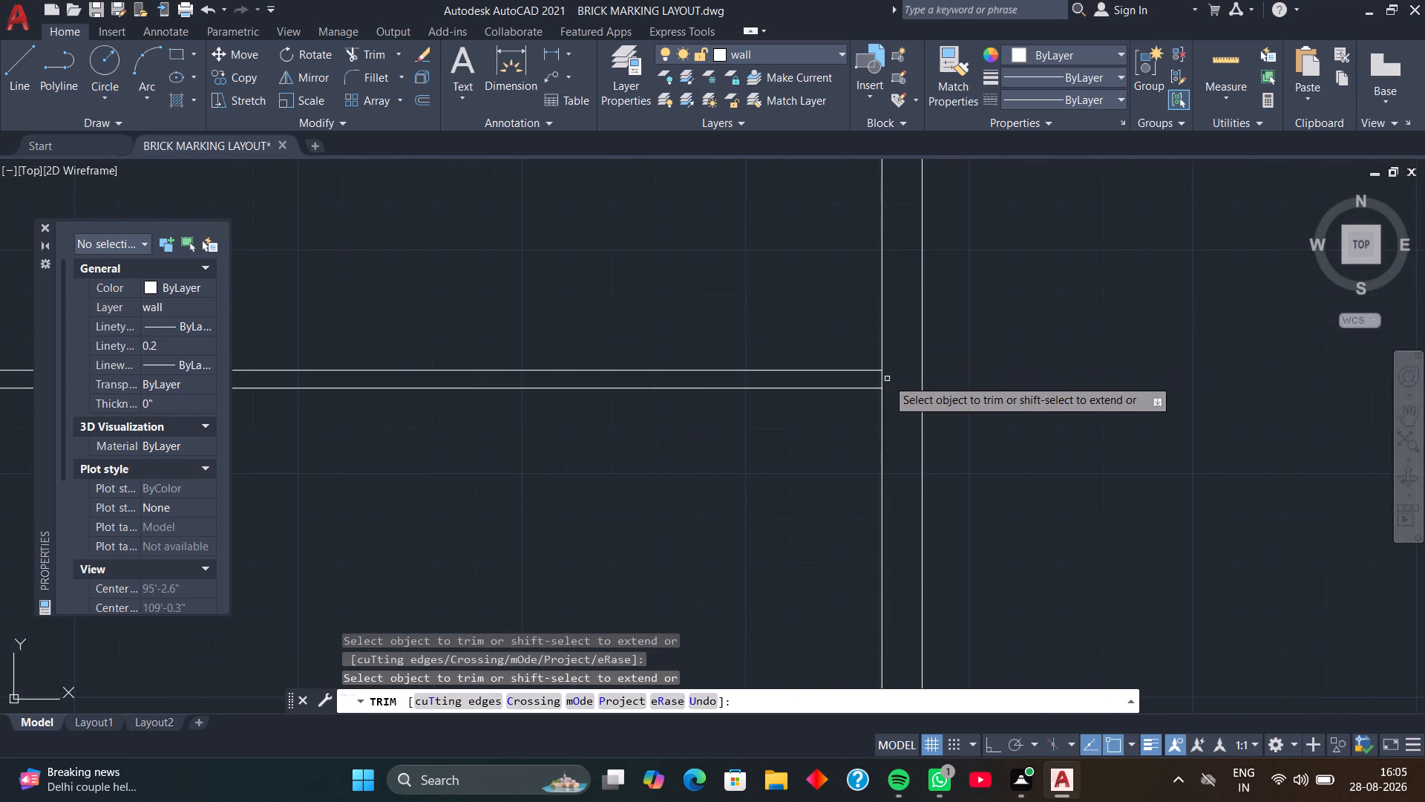
left_click(884, 380)
scroll(881, 380, "down", 5)
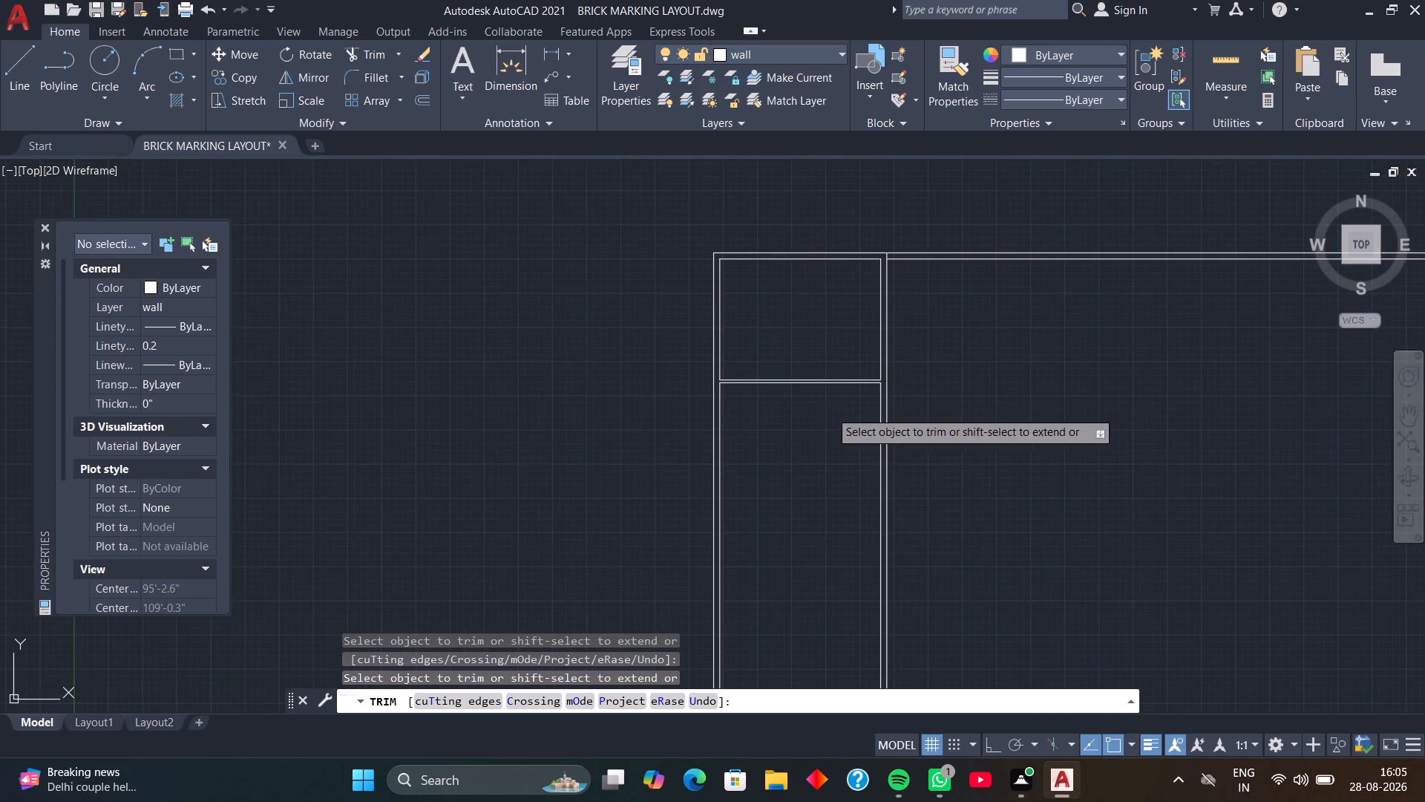
middle_click_drag(817, 418, 913, 378)
key("space")
Offset the partition's lower line 5'9" downward, and offset the resulting line another 4" downward to form a second partition.
scroll(862, 374, "up", 2)
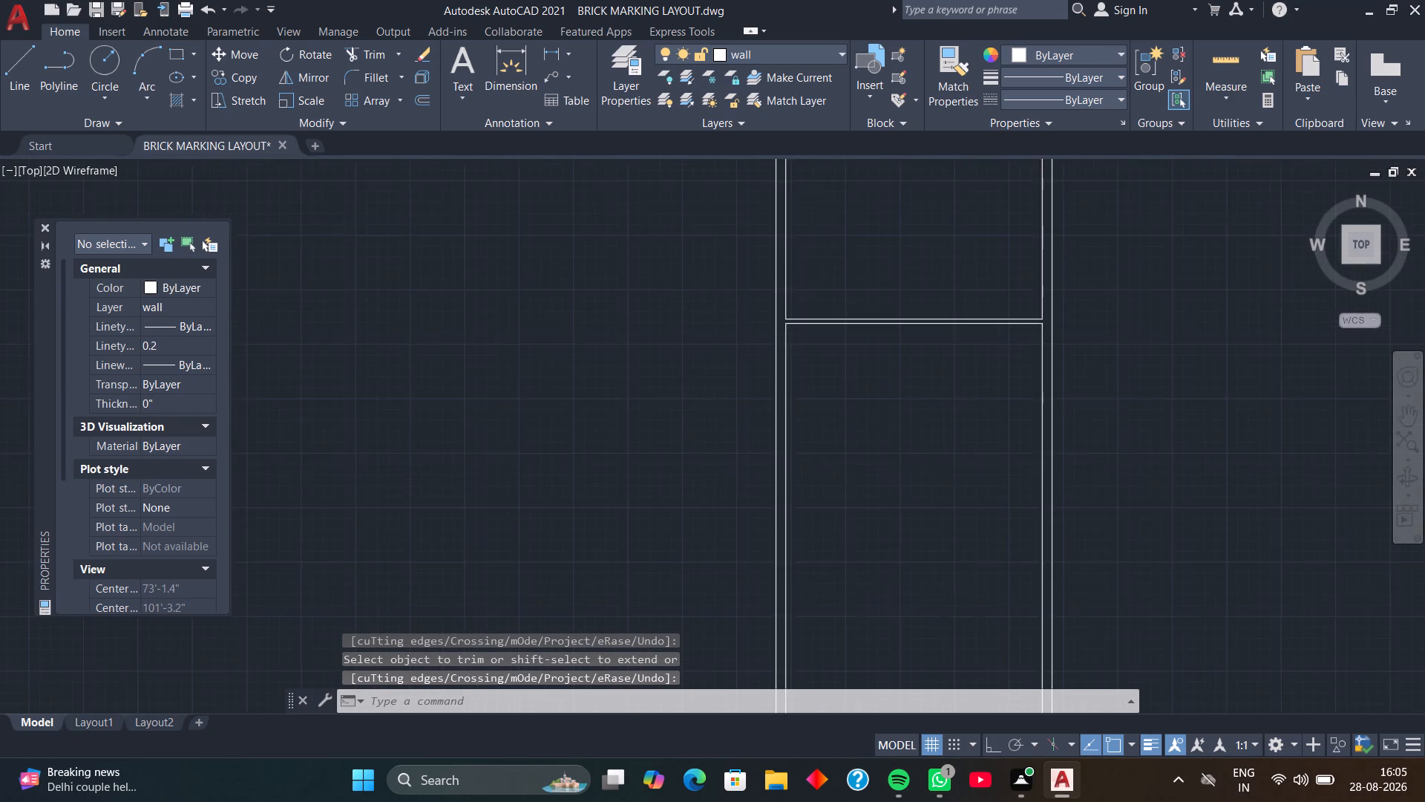
middle_click_drag(855, 366, 874, 365)
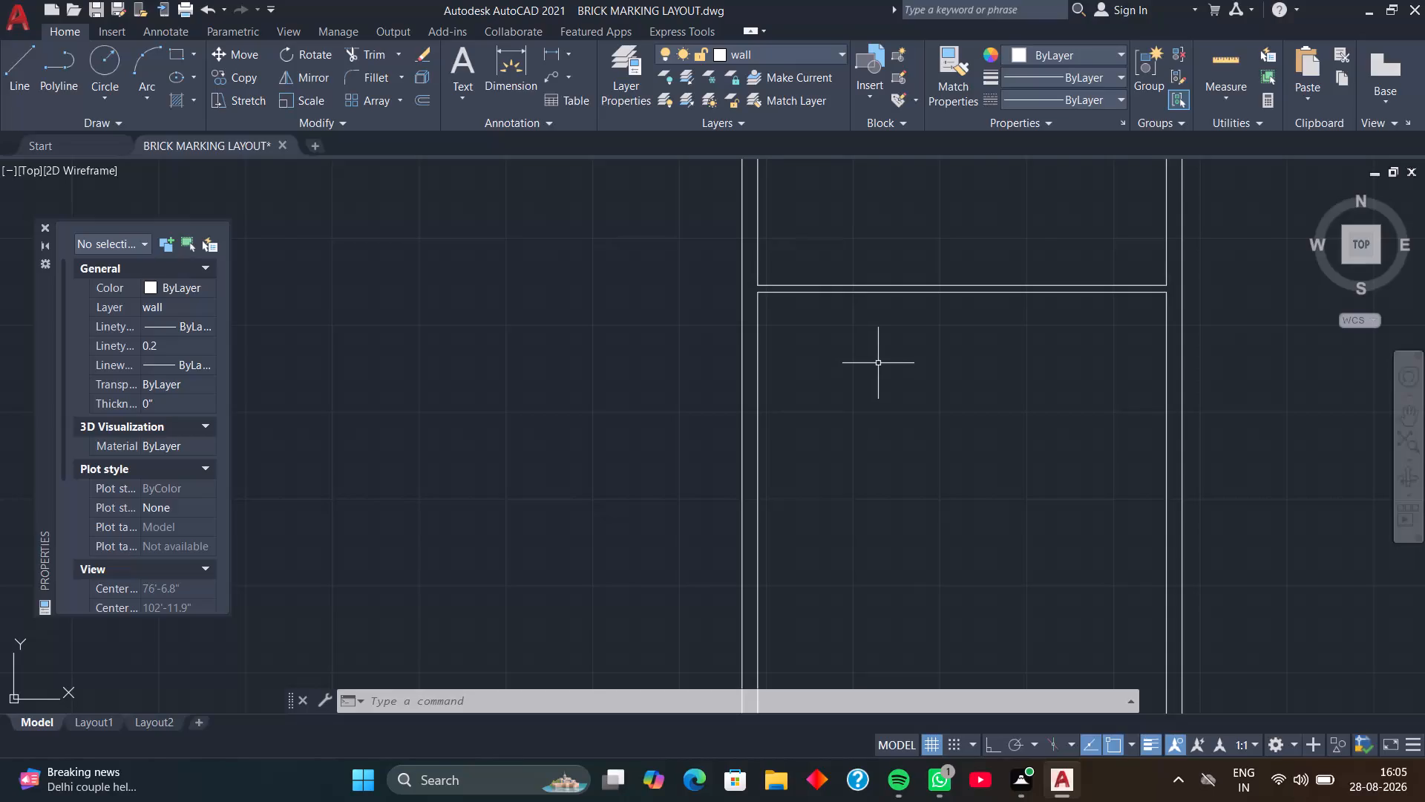
key("o")
key("space")
key("space")
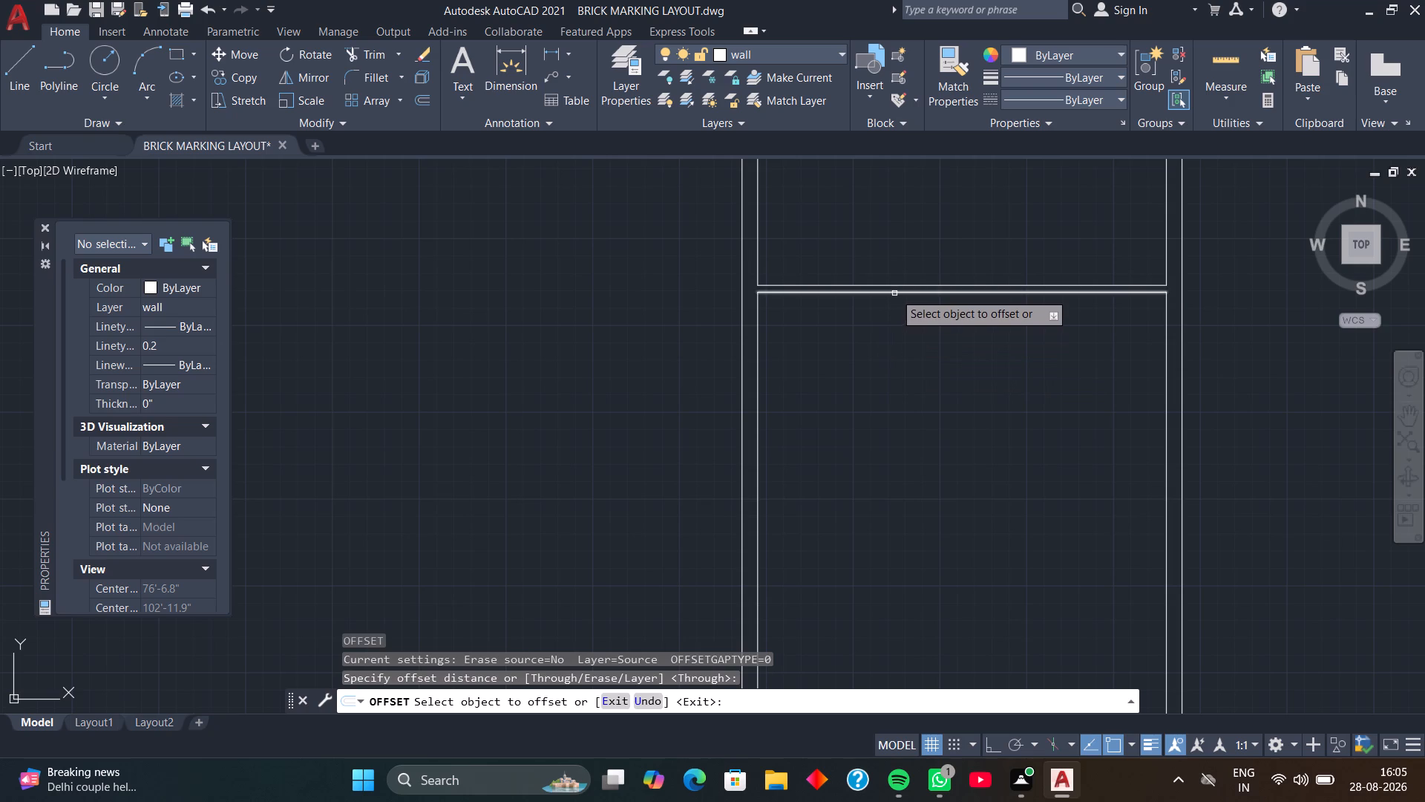
left_click(895, 293)
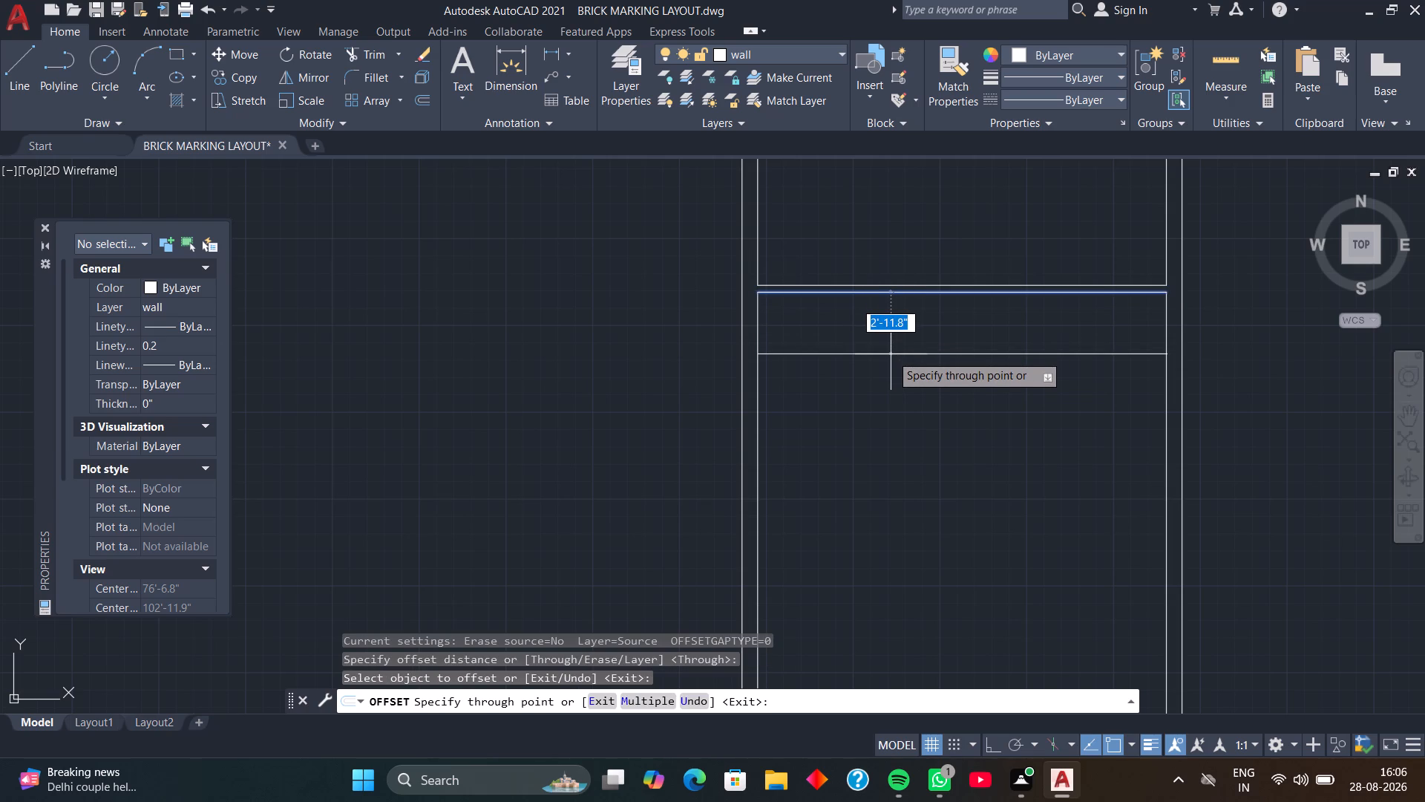
type("5'9")
key("Return")
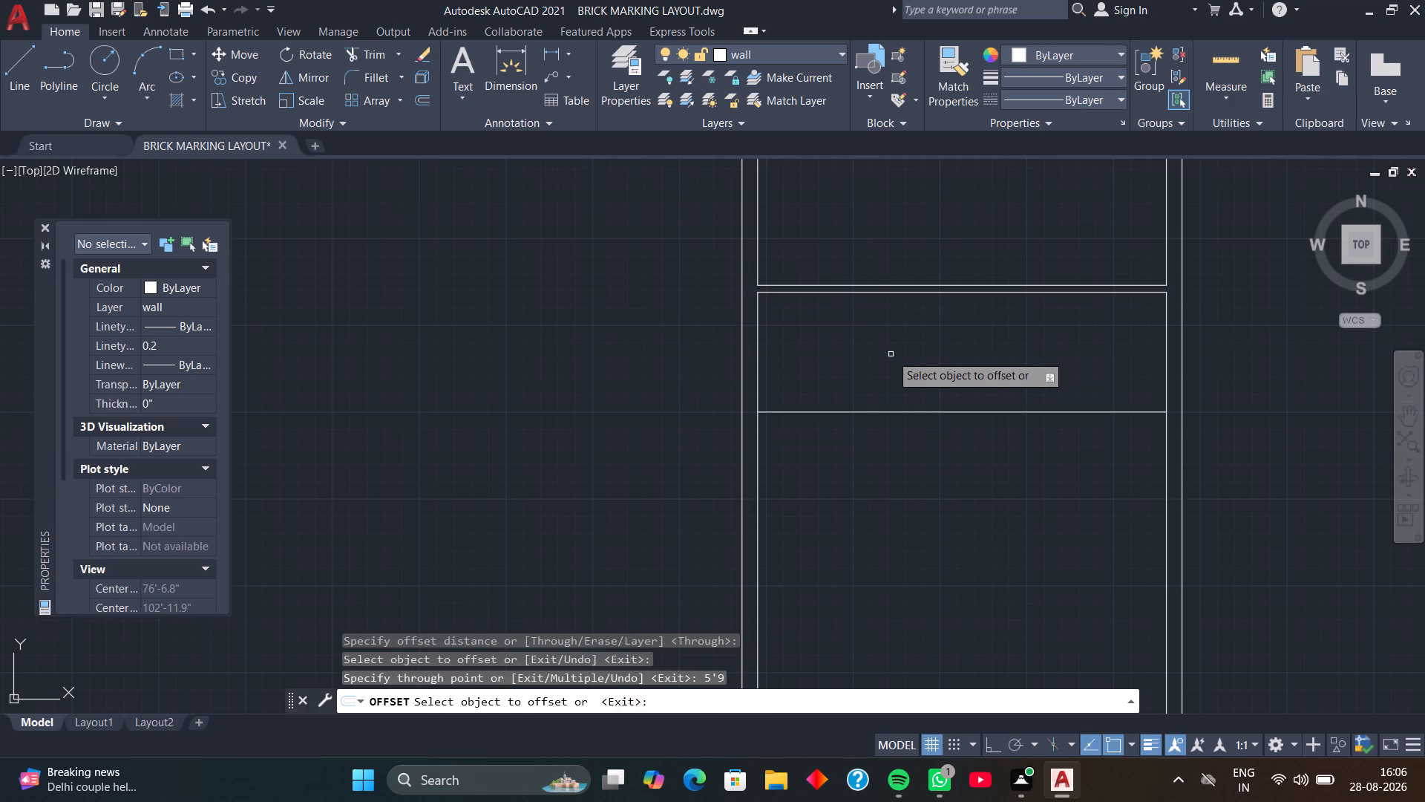
left_click(914, 410)
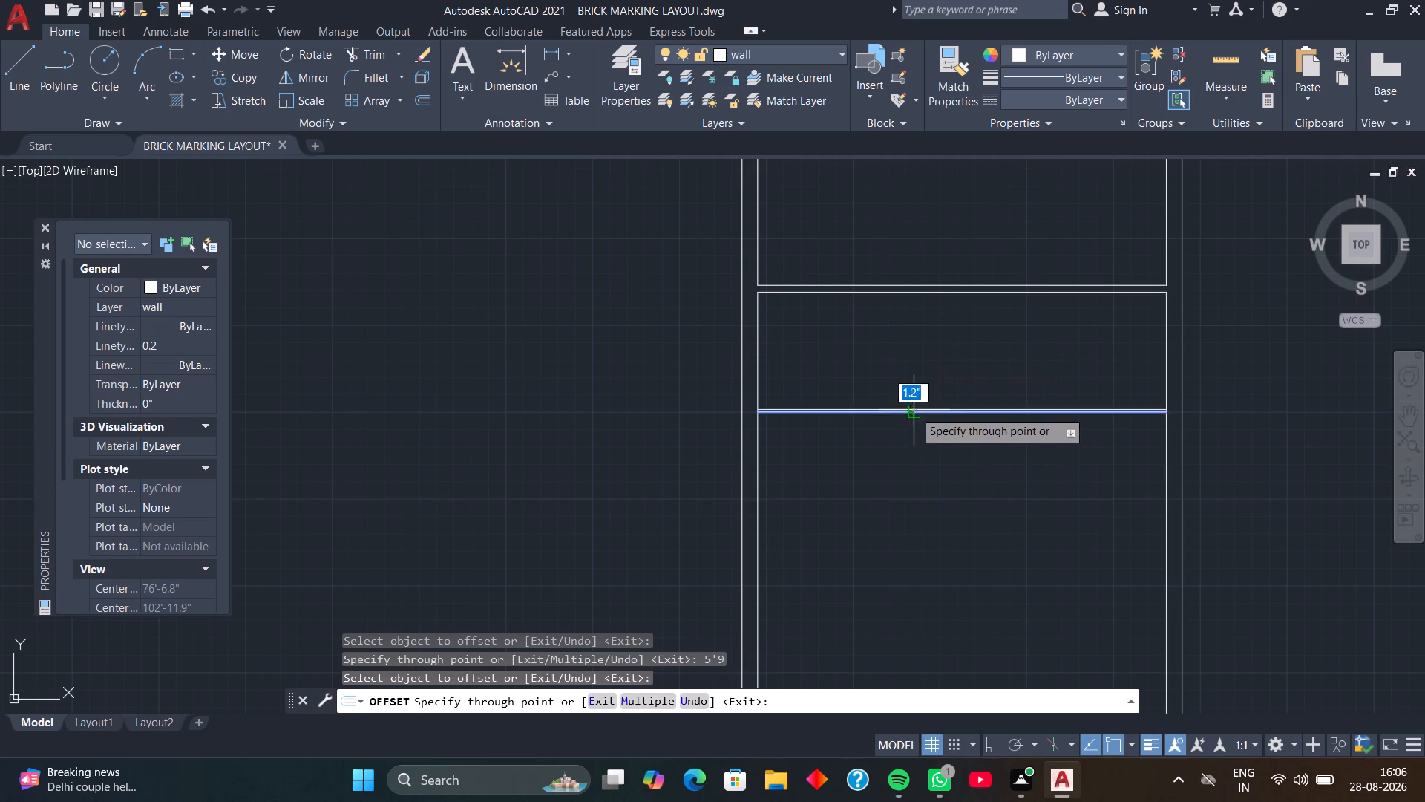
key("4")
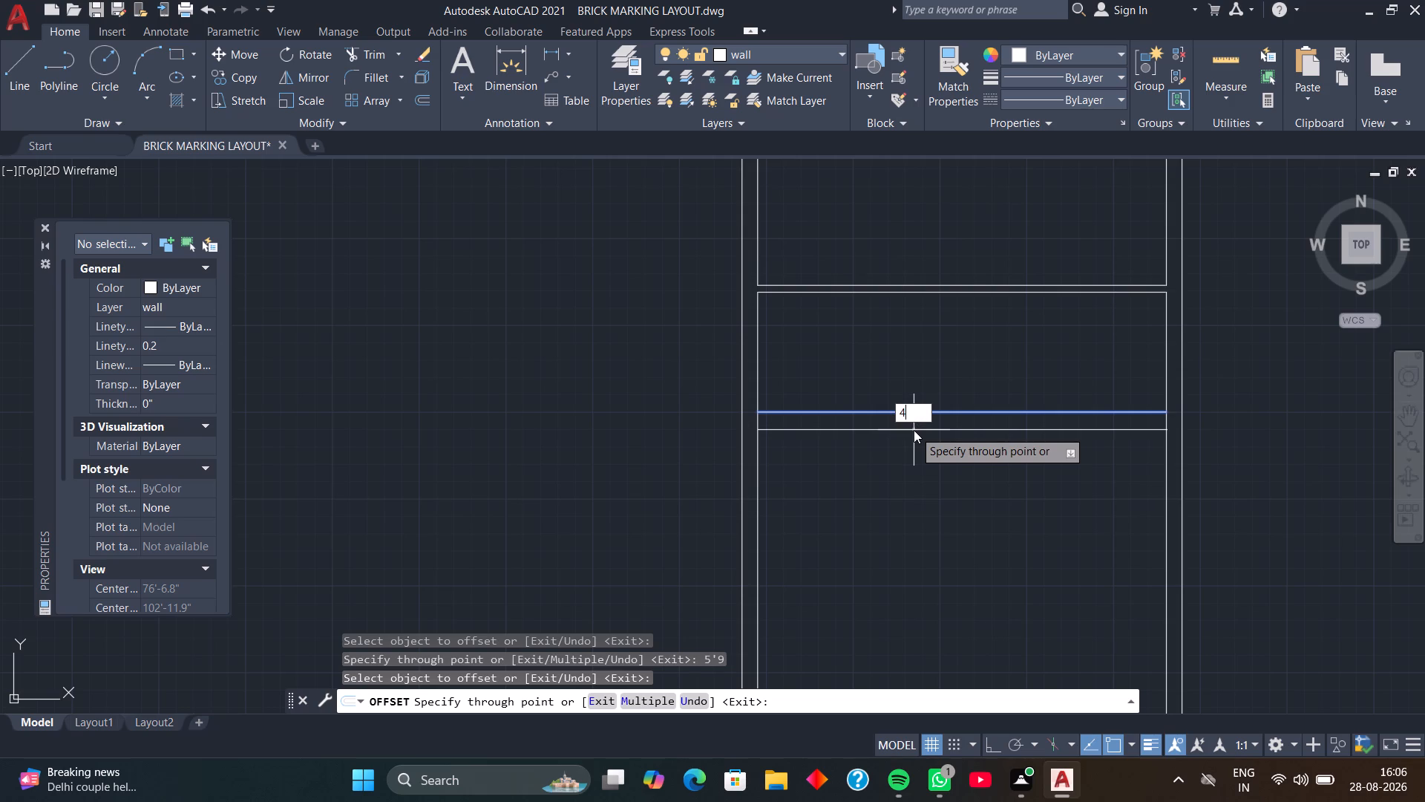
key("Return")
key("space")
Trim the inner lines of the left and right walls between the two lines of the second partition.
type("tr")
key("space")
scroll(753, 415, "up", 5)
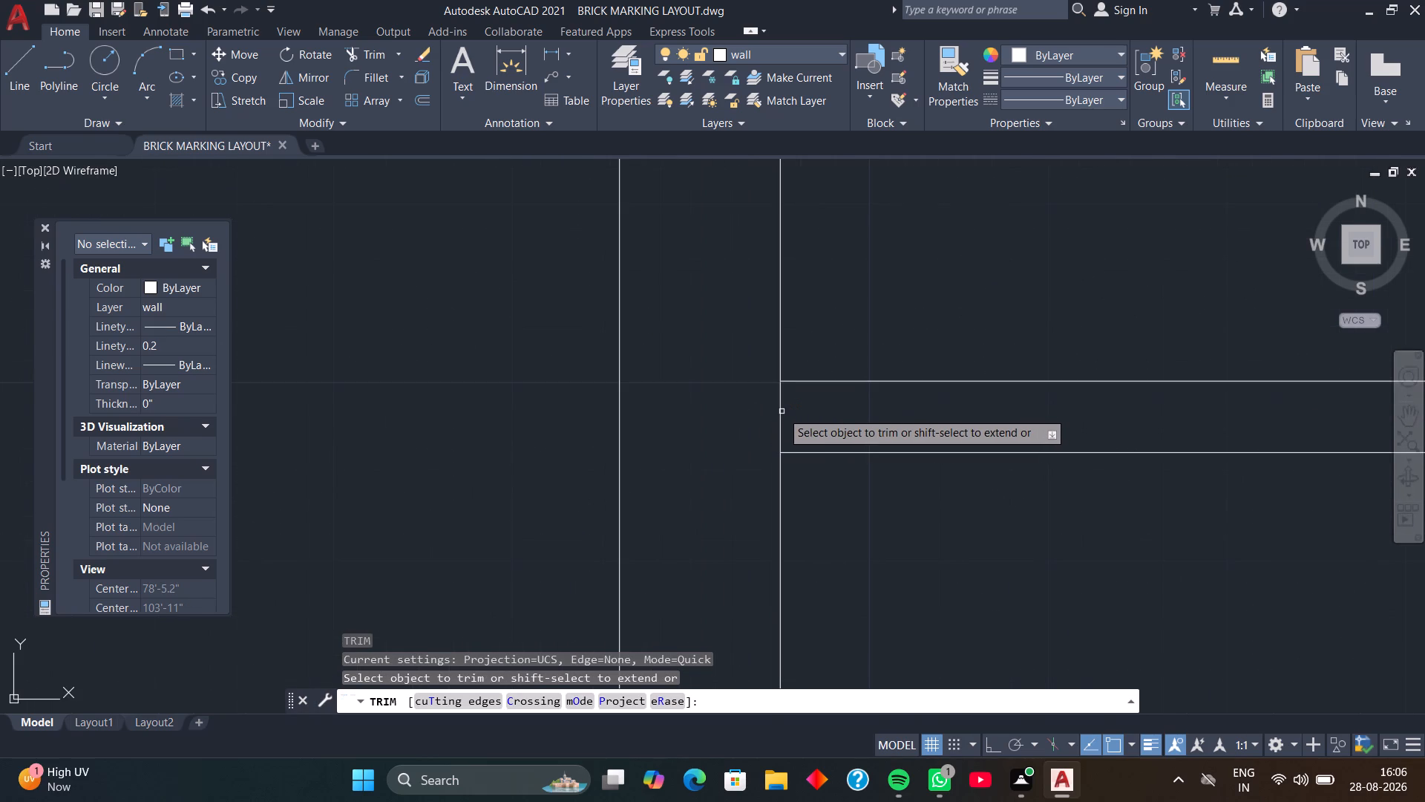
left_click(781, 411)
scroll(941, 435, "down", 4)
scroll(1134, 451, "down", 3)
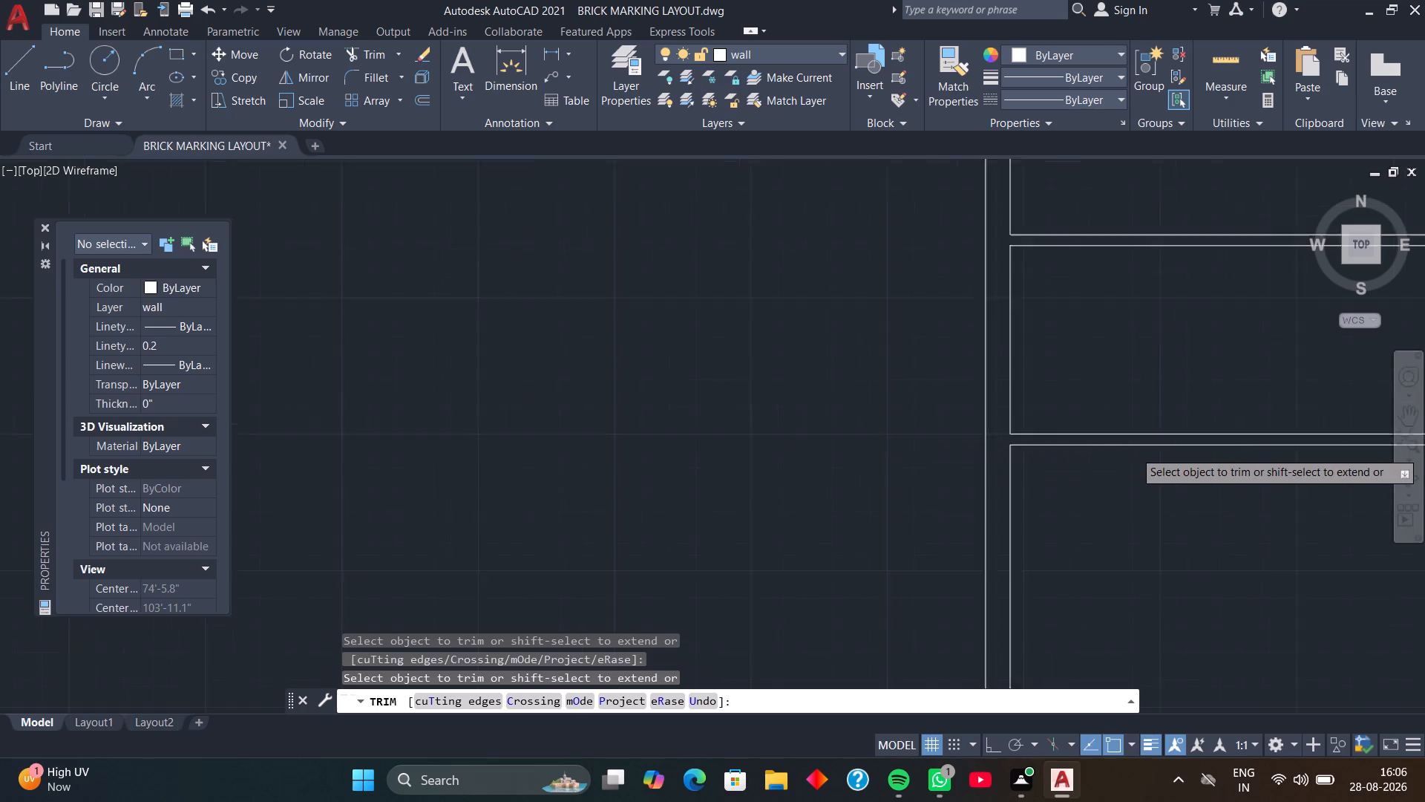
middle_click_drag(1121, 454, 733, 462)
scroll(908, 464, "up", 4)
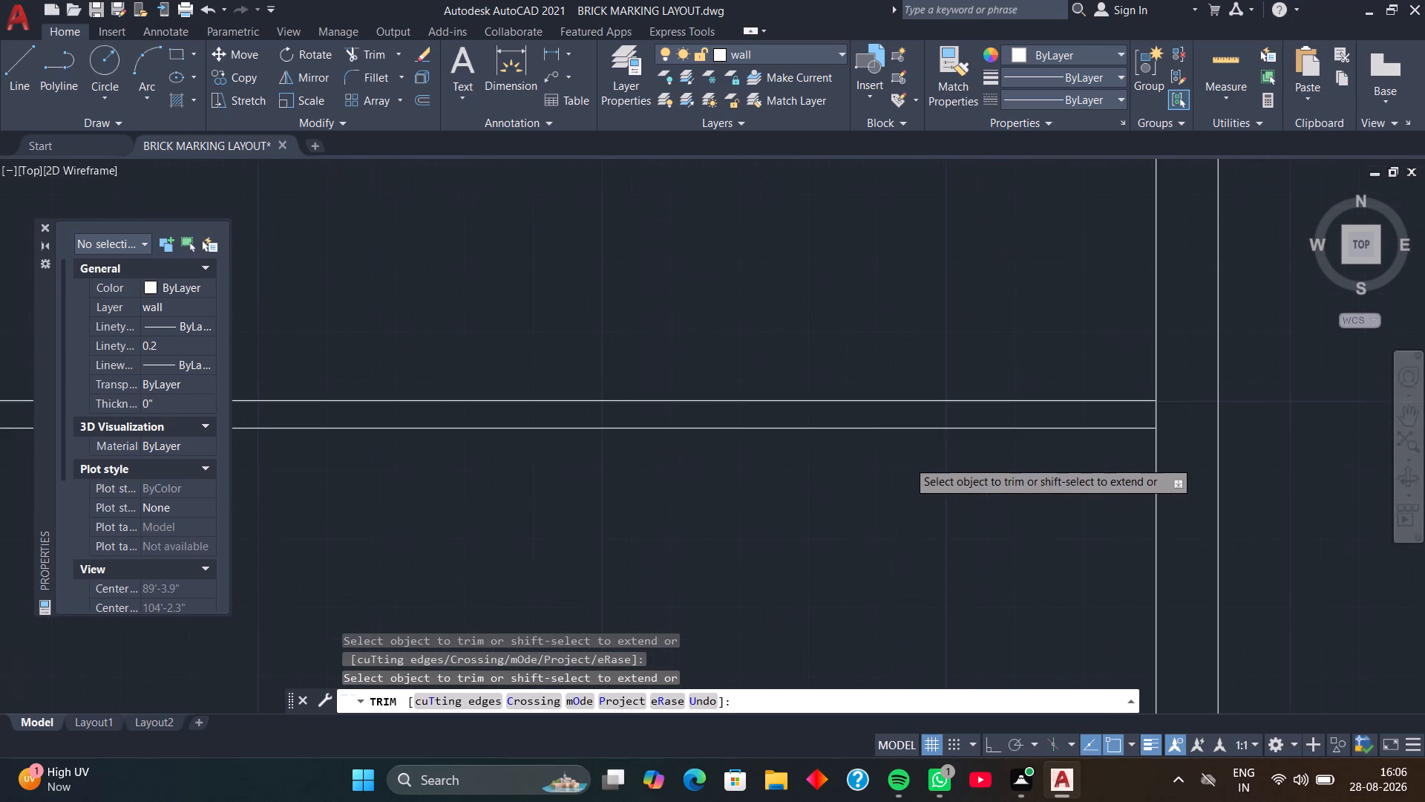
left_click(1156, 417)
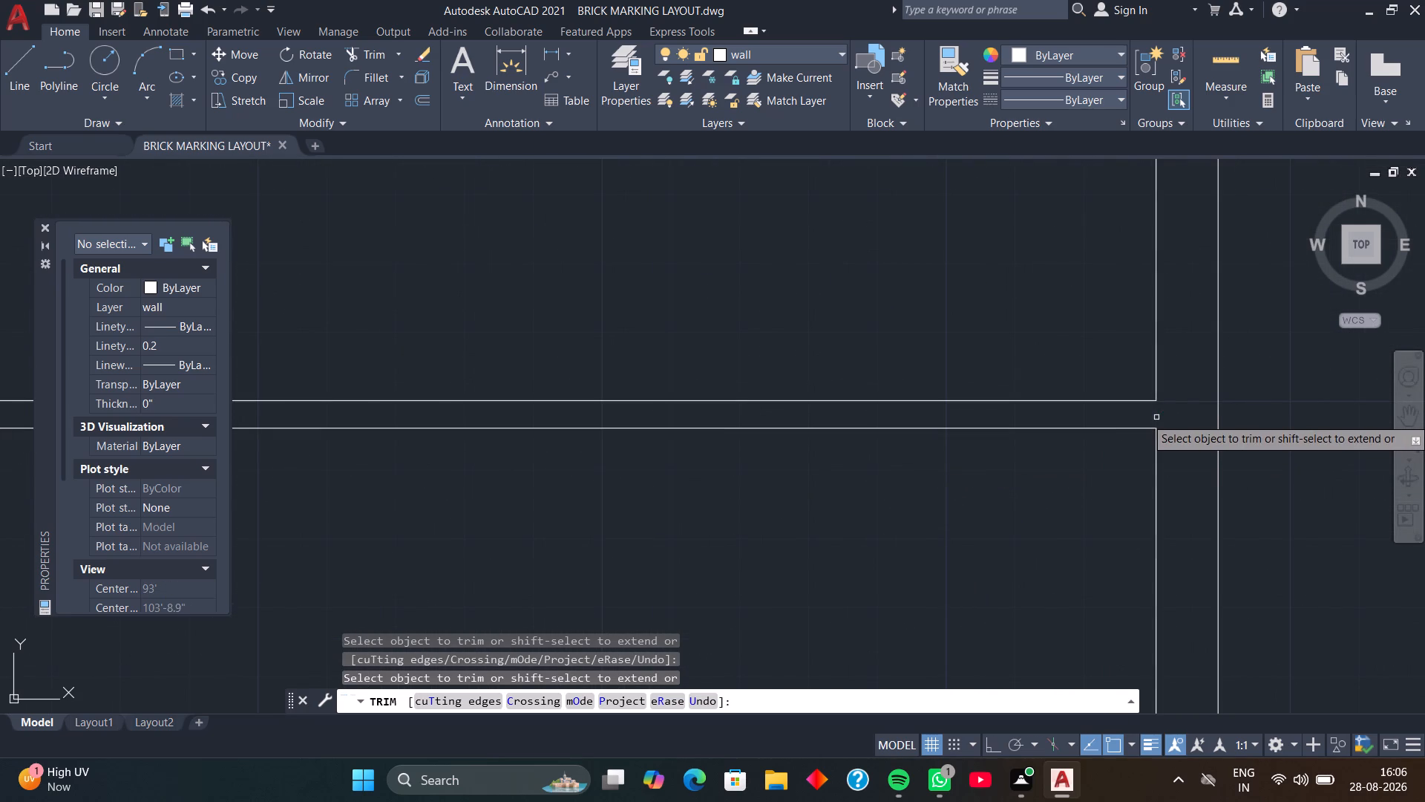
scroll(1107, 435, "down", 4)
middle_click_drag(1054, 490, 1064, 437)
middle_click_drag(968, 460, 1000, 453)
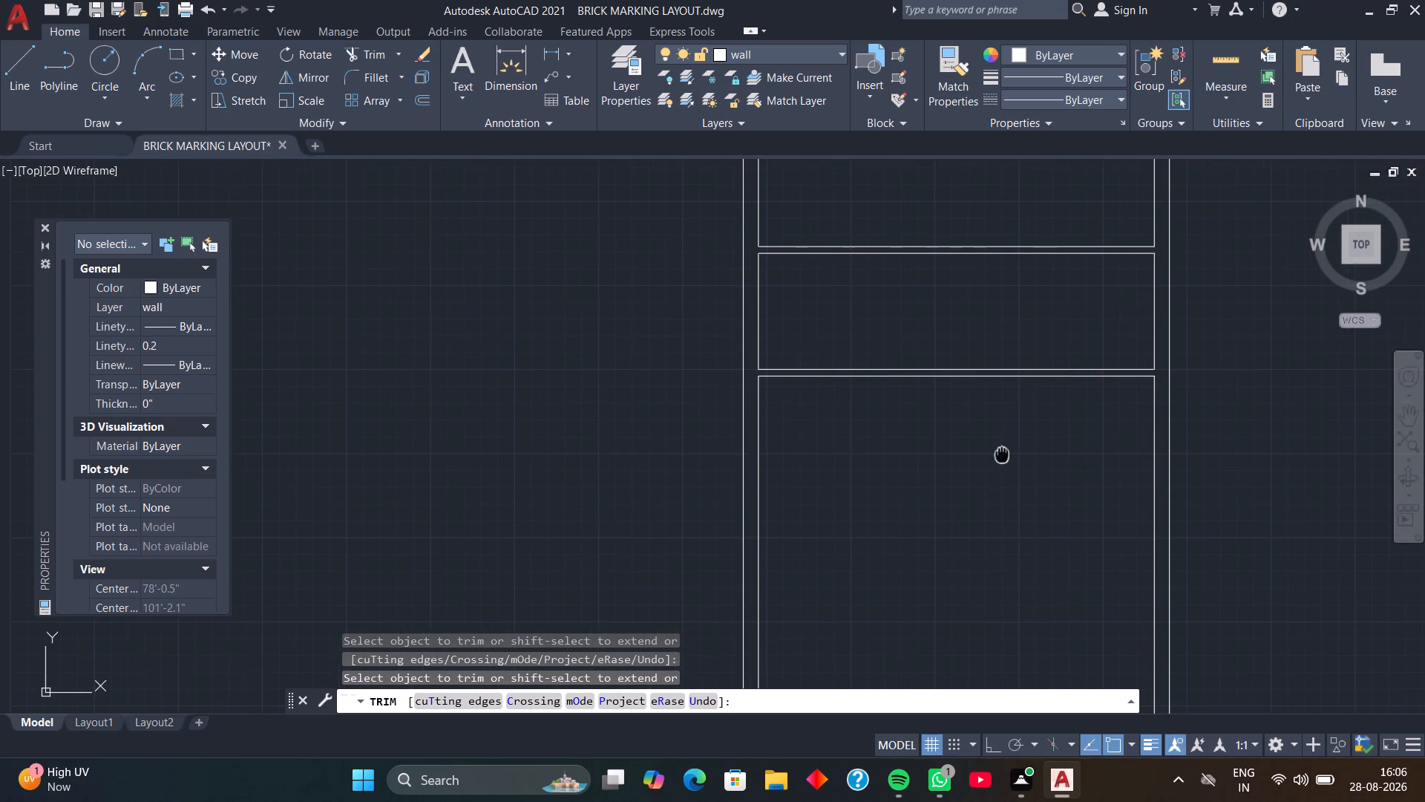
key("space")
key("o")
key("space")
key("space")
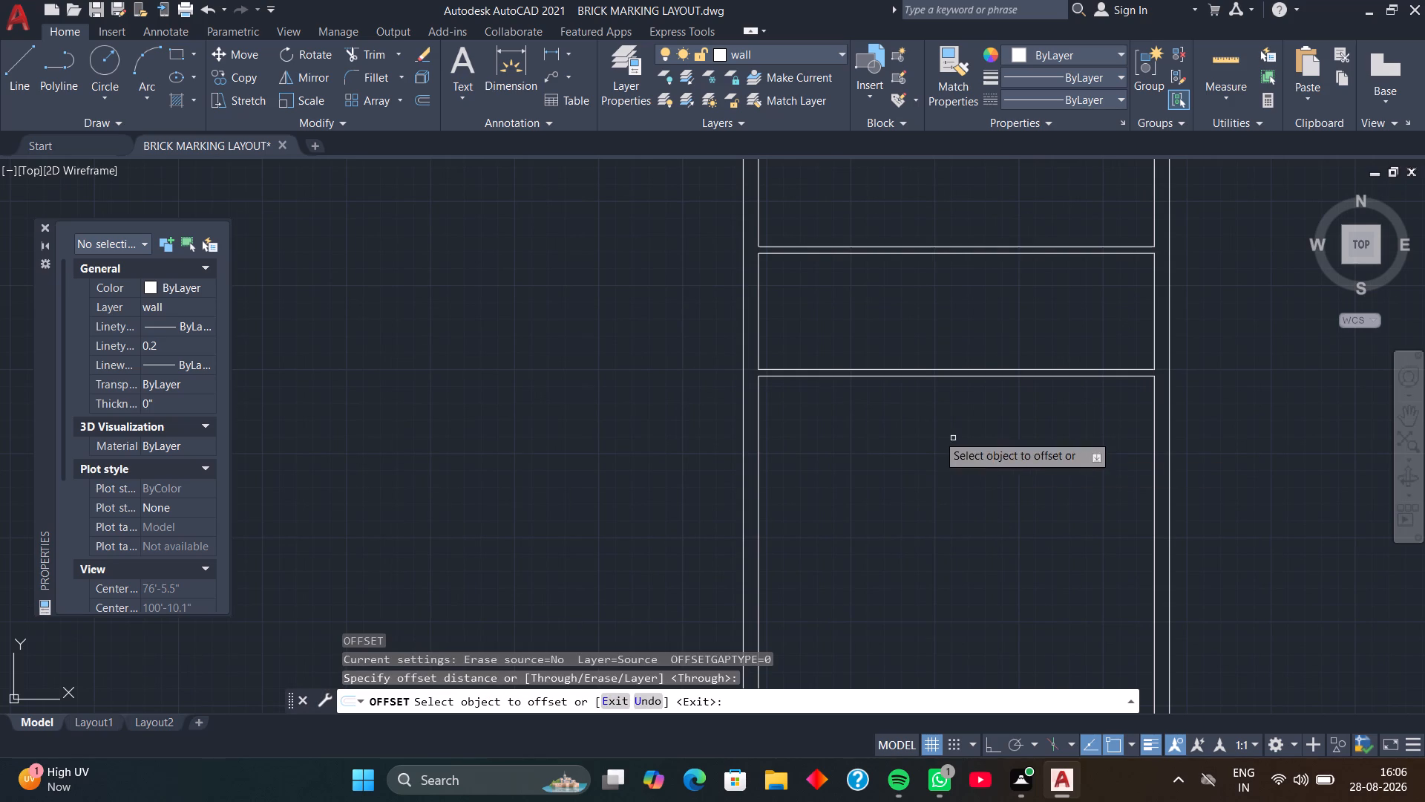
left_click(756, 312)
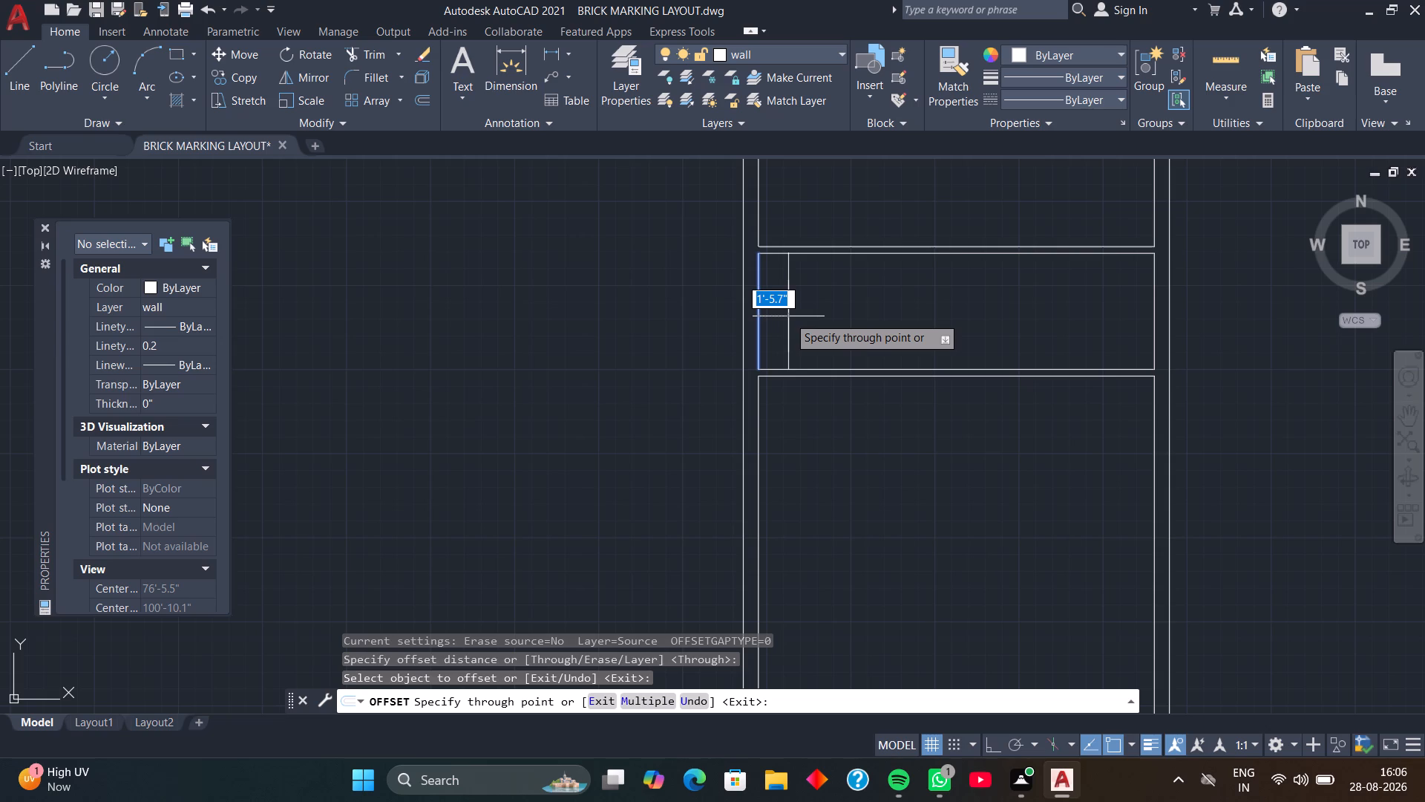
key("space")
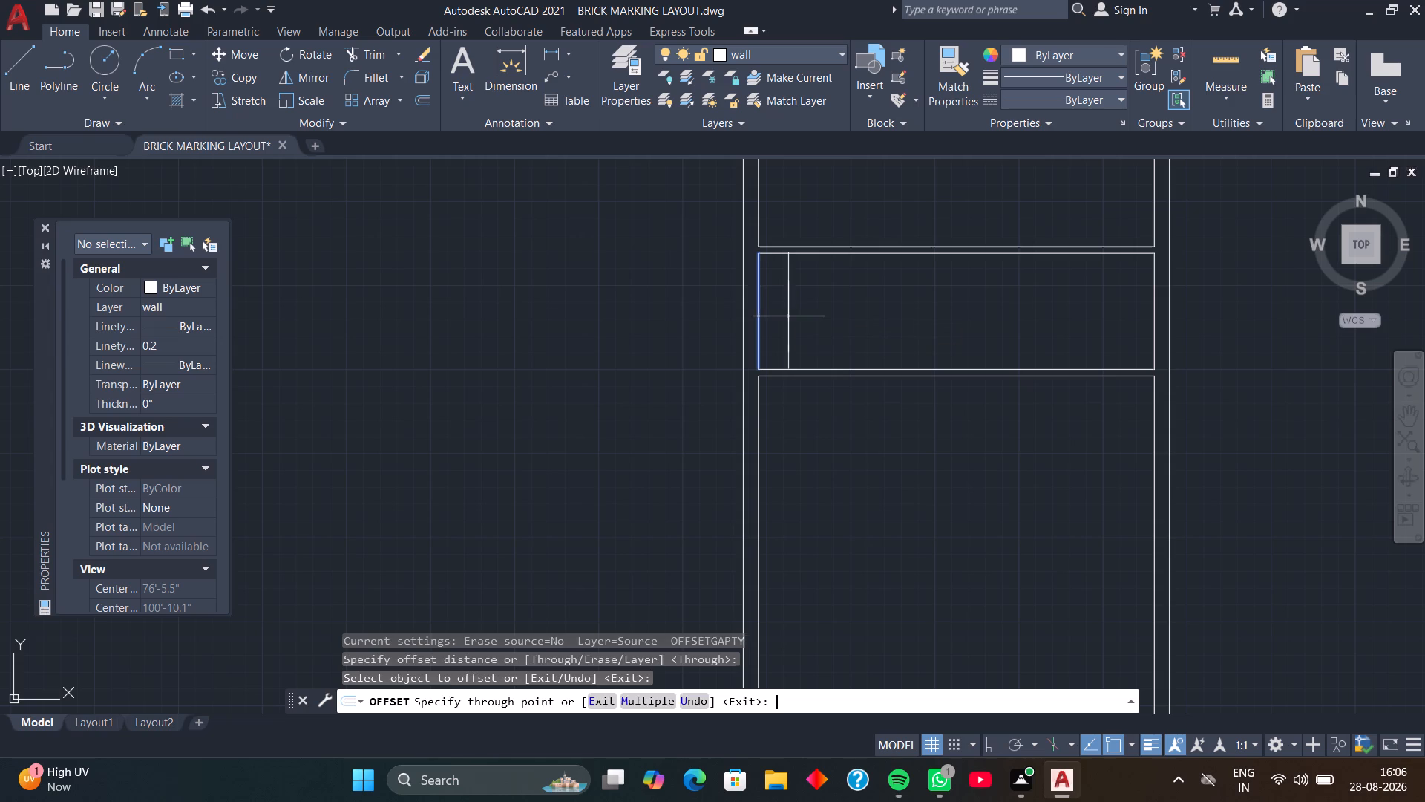
Between the two partitions, offset the right wall's inner line 3'9" to the left, and offset the resulting line another 9" left.
key("o")
key("space")
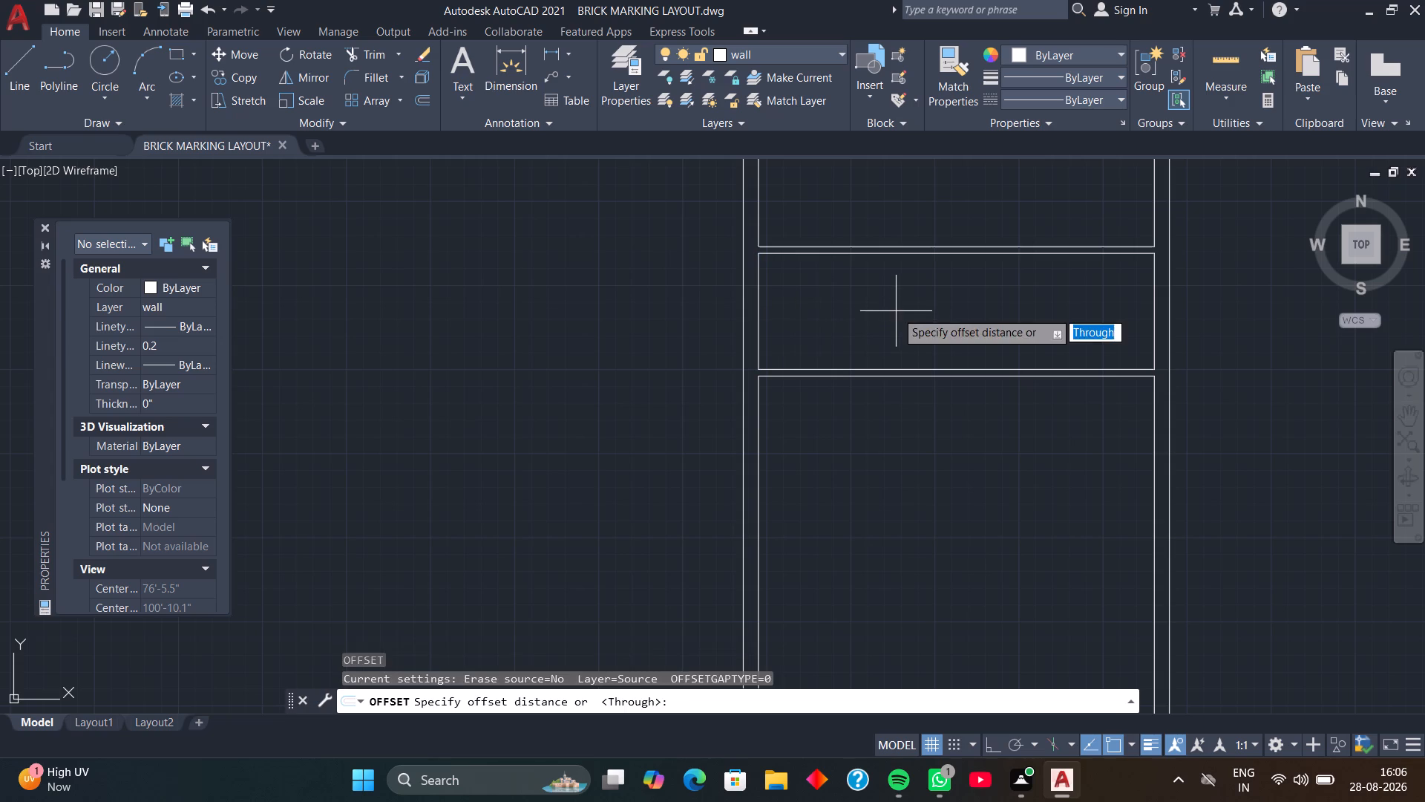
key("space")
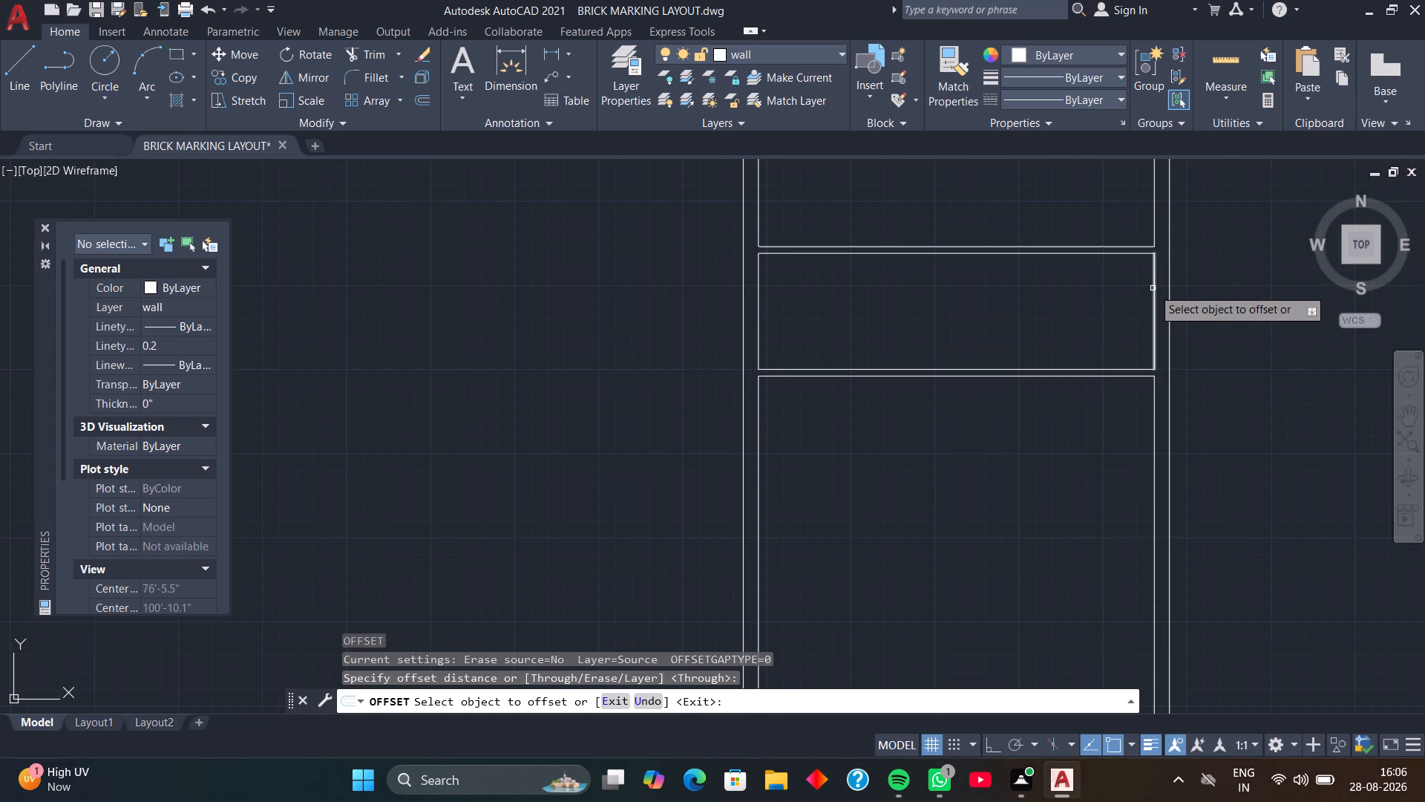
left_click(1153, 288)
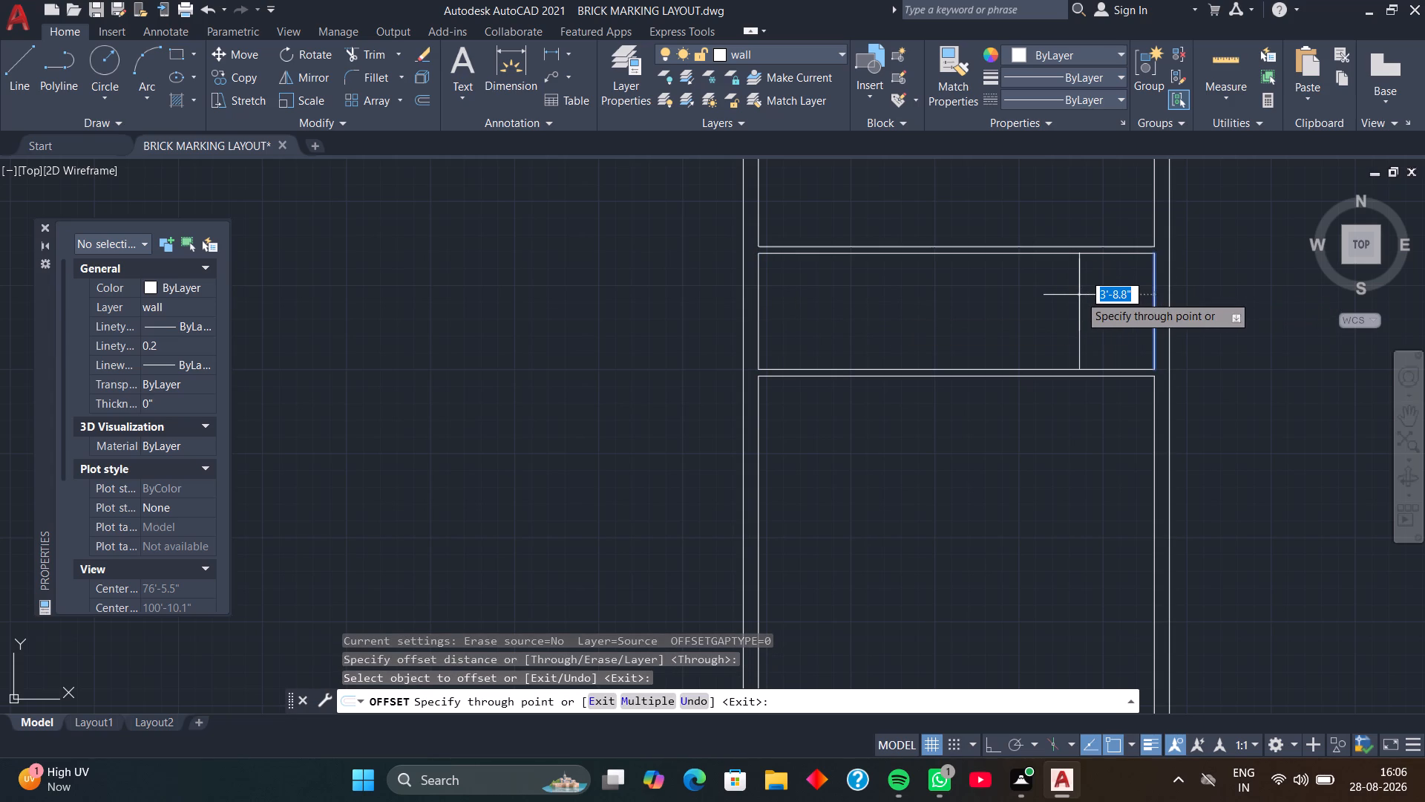
type("3'9")
key("Return")
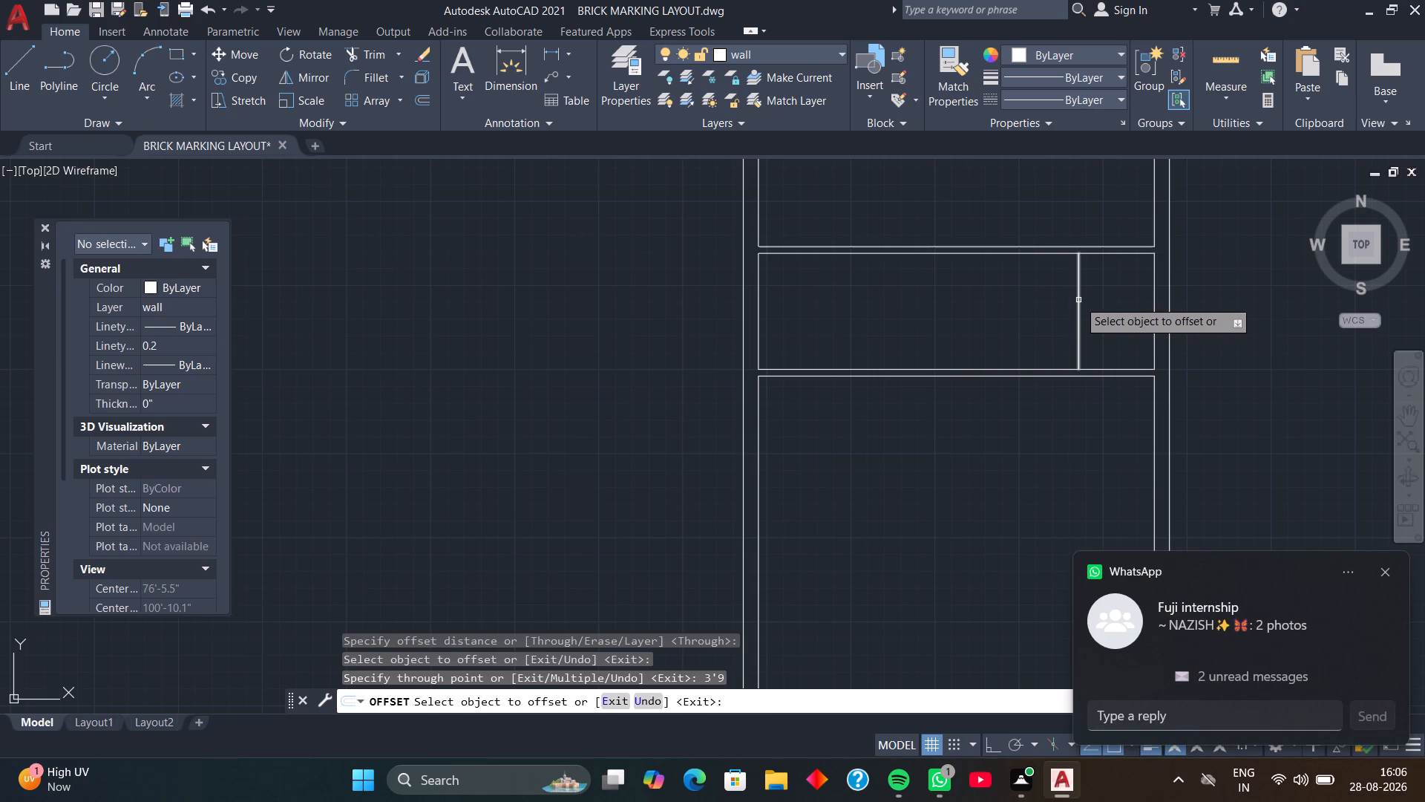
left_click(1078, 300)
key("9")
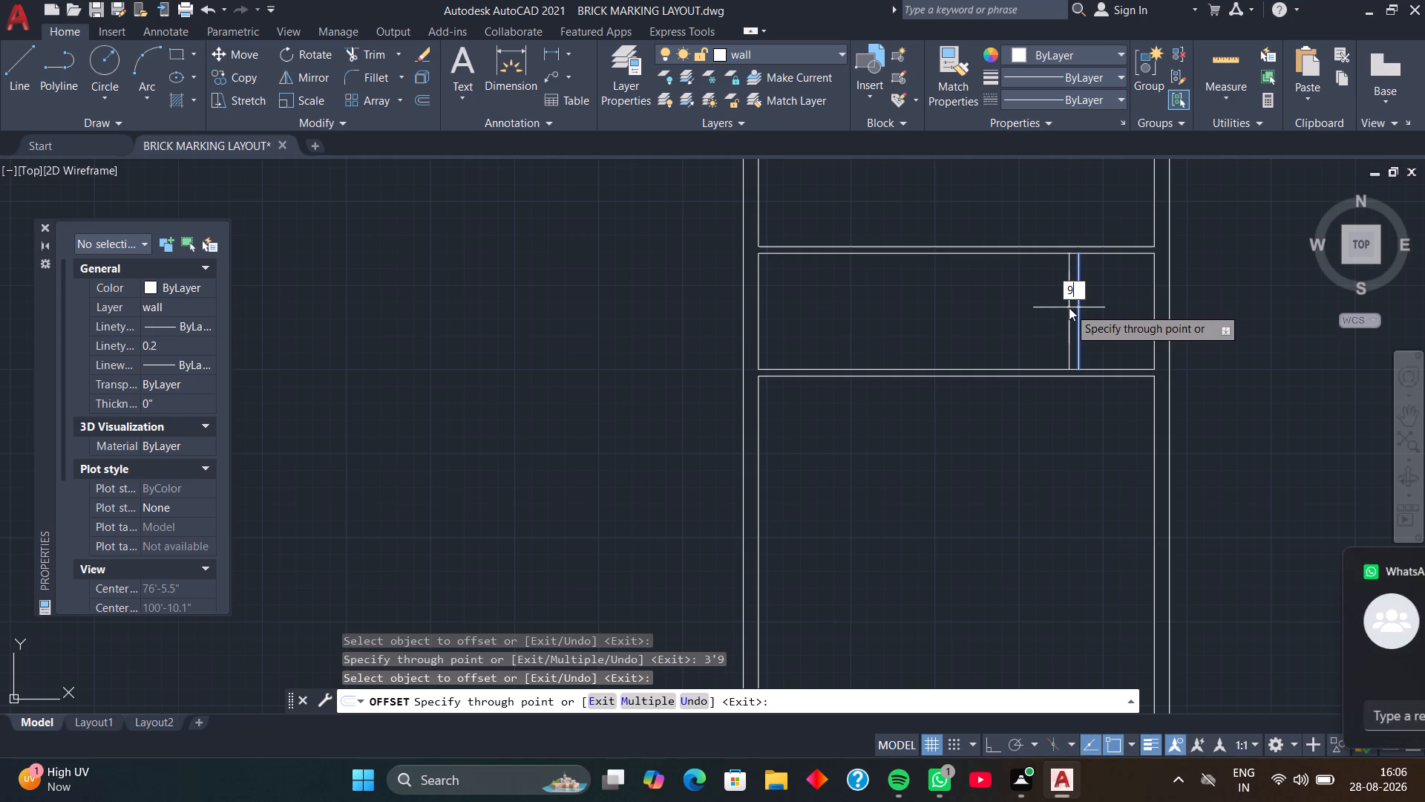
key("Return")
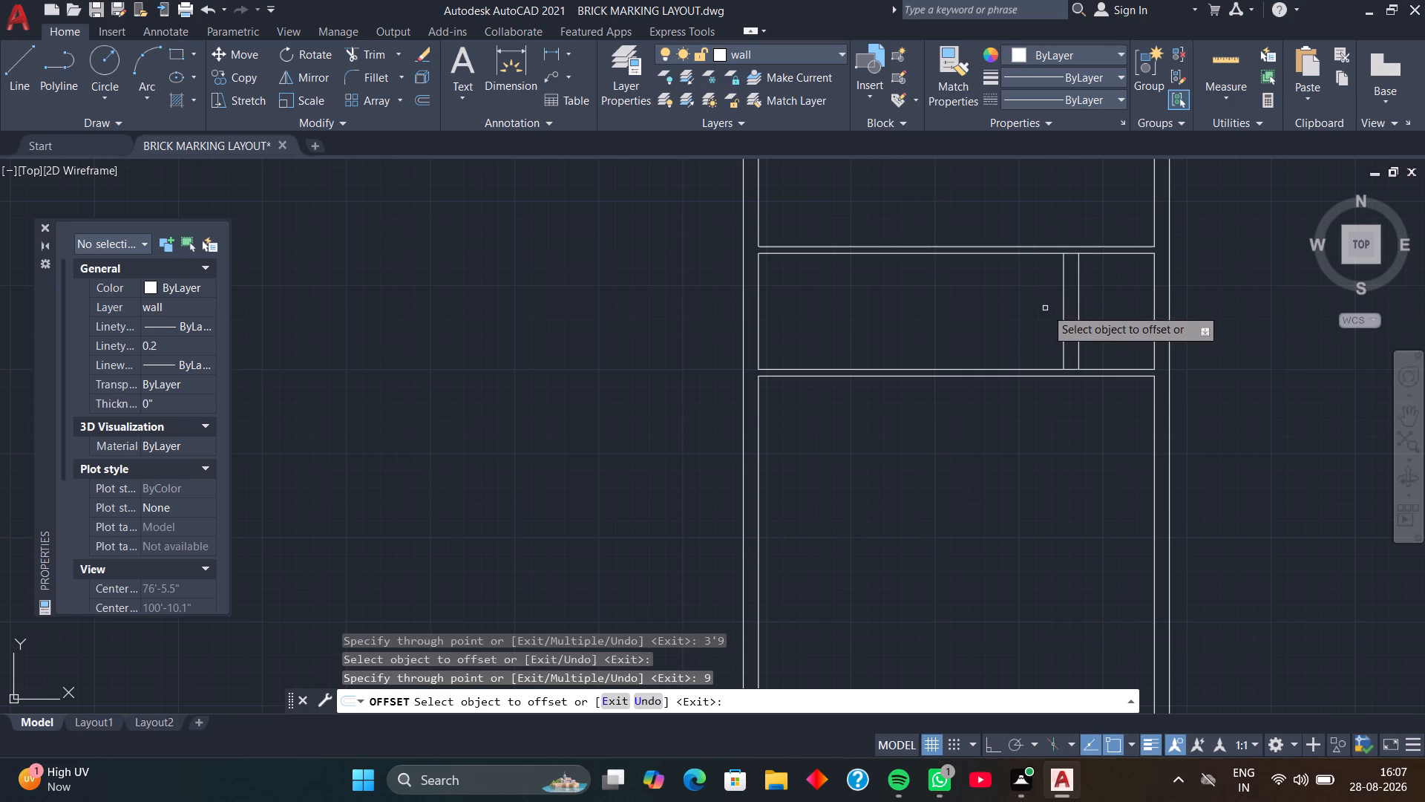
Offset the new 9" wall's left line 5' to the left, and offset the resulting line another 4" left as a partition.
left_click(1063, 317)
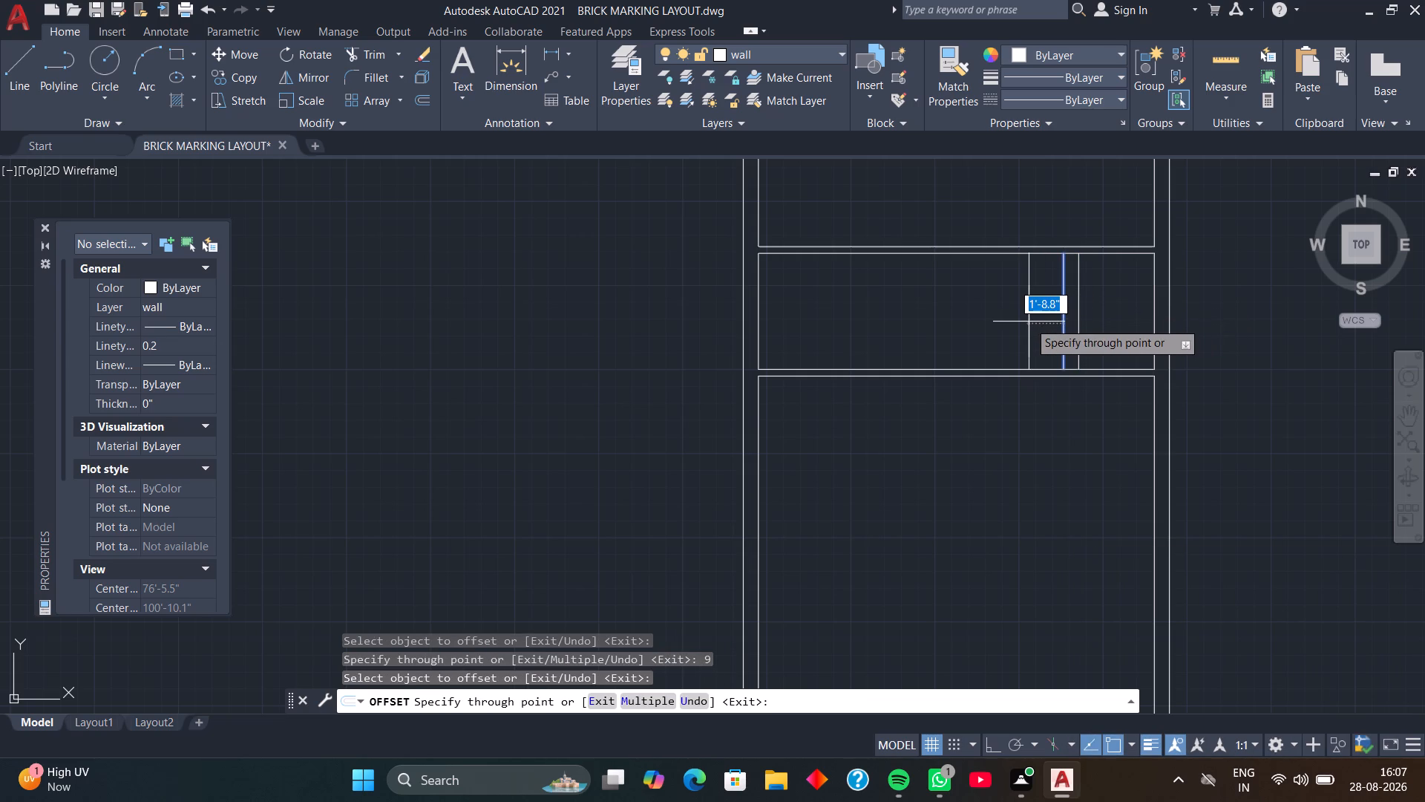
type("5'")
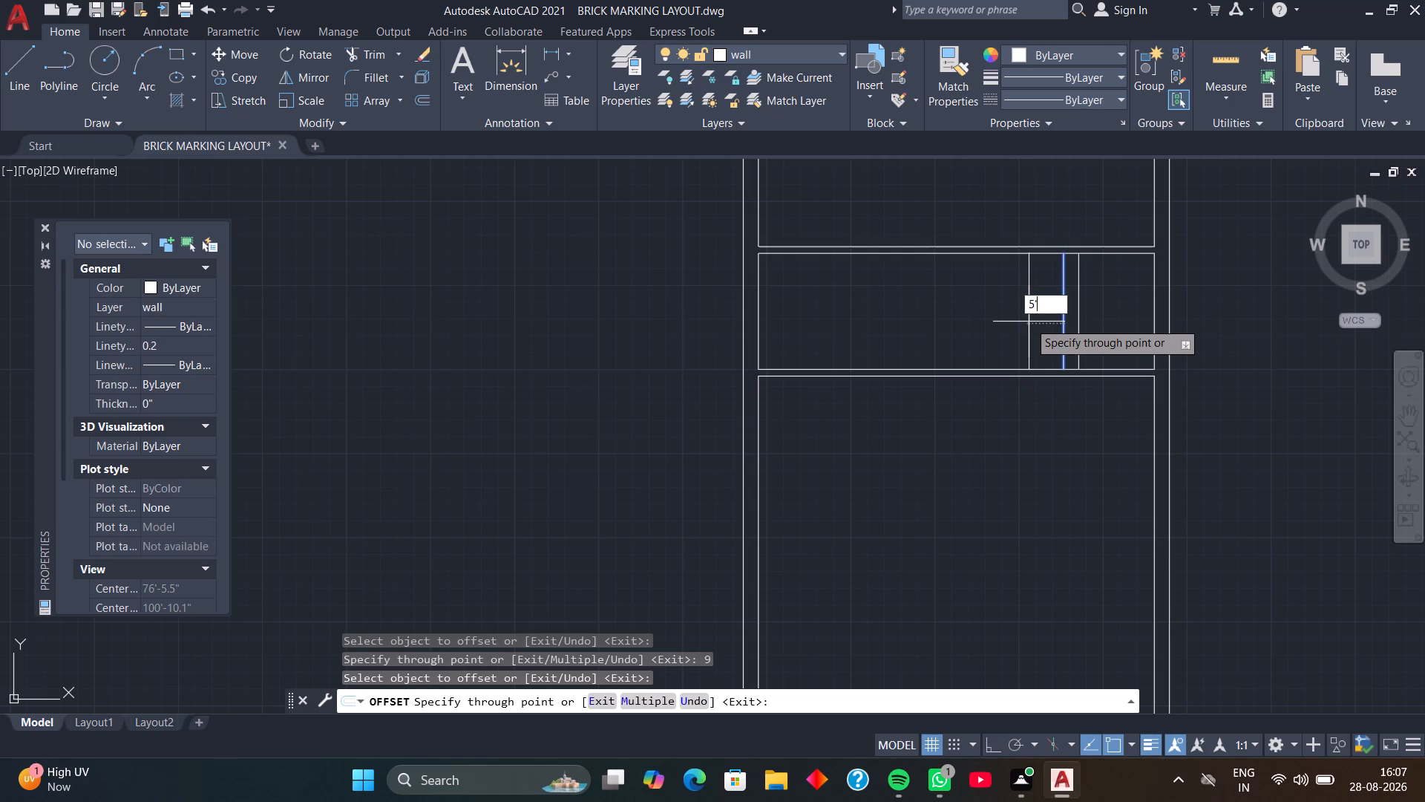
key("Return")
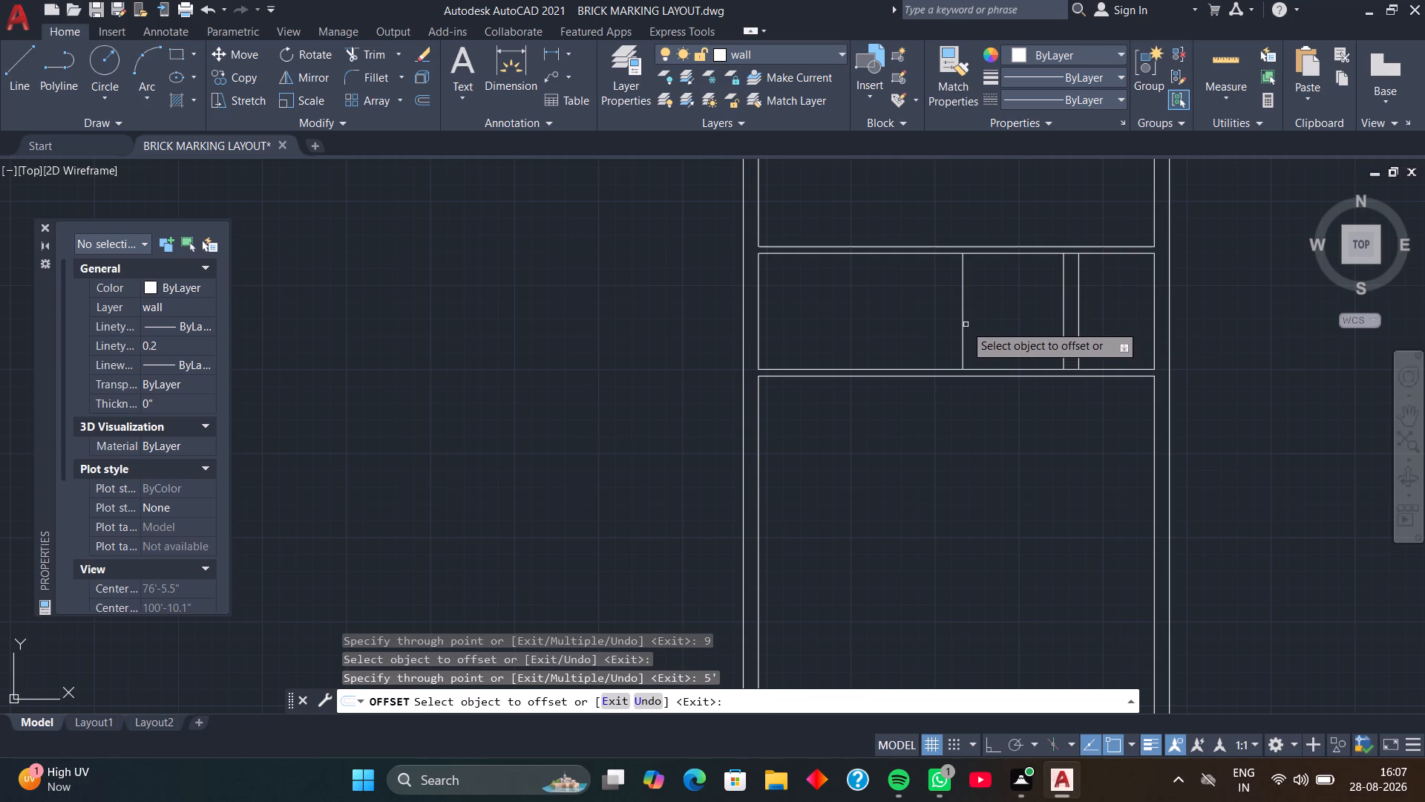
left_click(964, 325)
key("4")
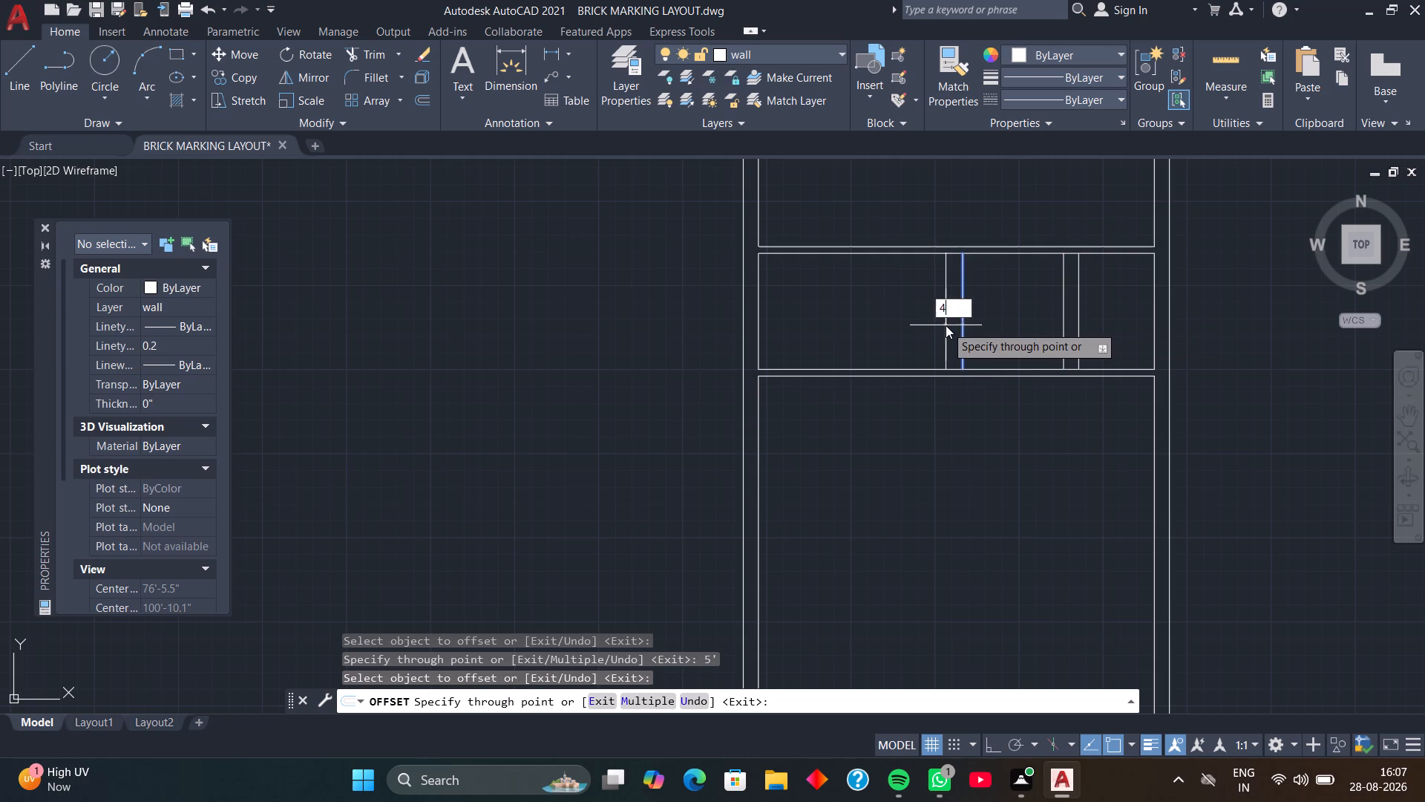
key("Return")
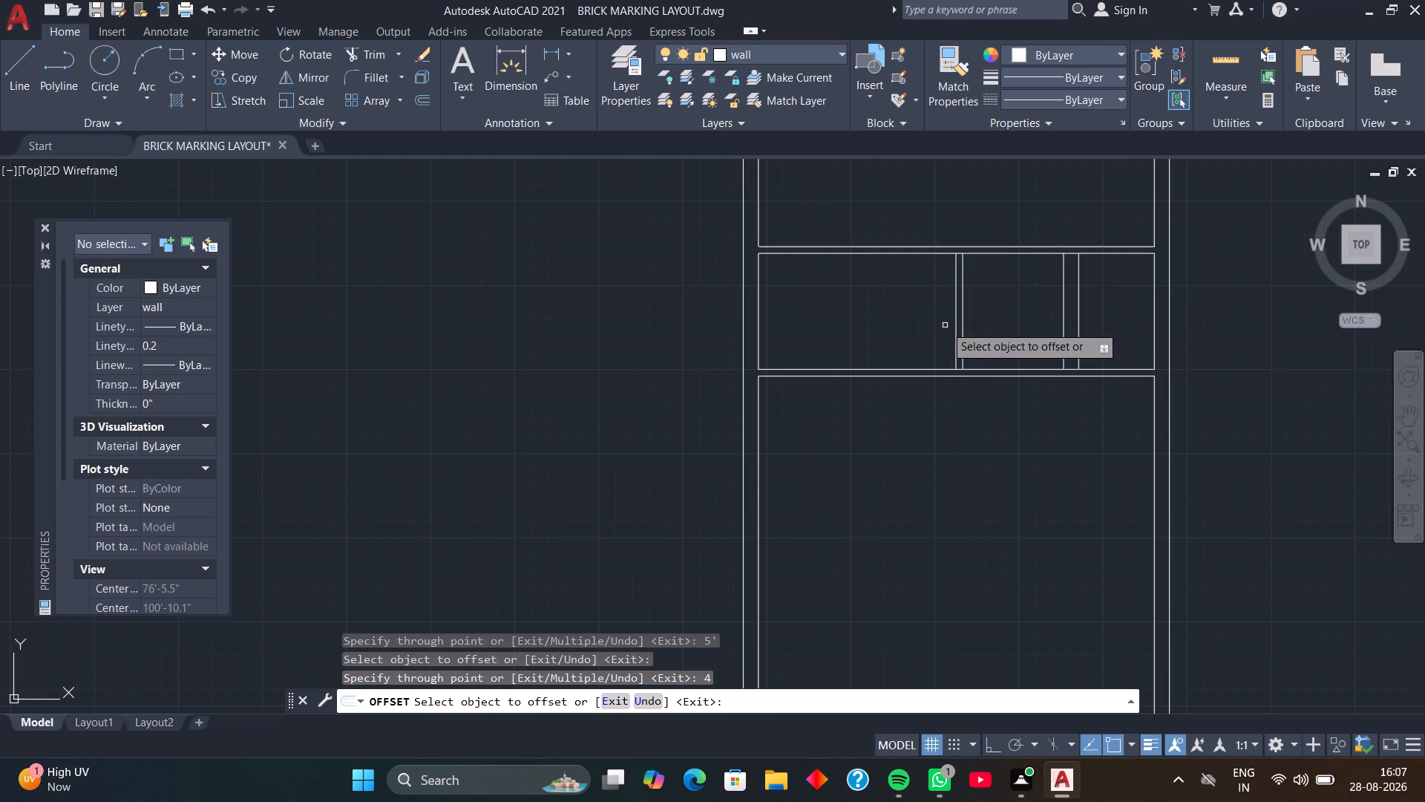
Offset the vertical 4" partition's left line 5'3" to the left, and select the resulting line for another offset.
left_click(955, 319)
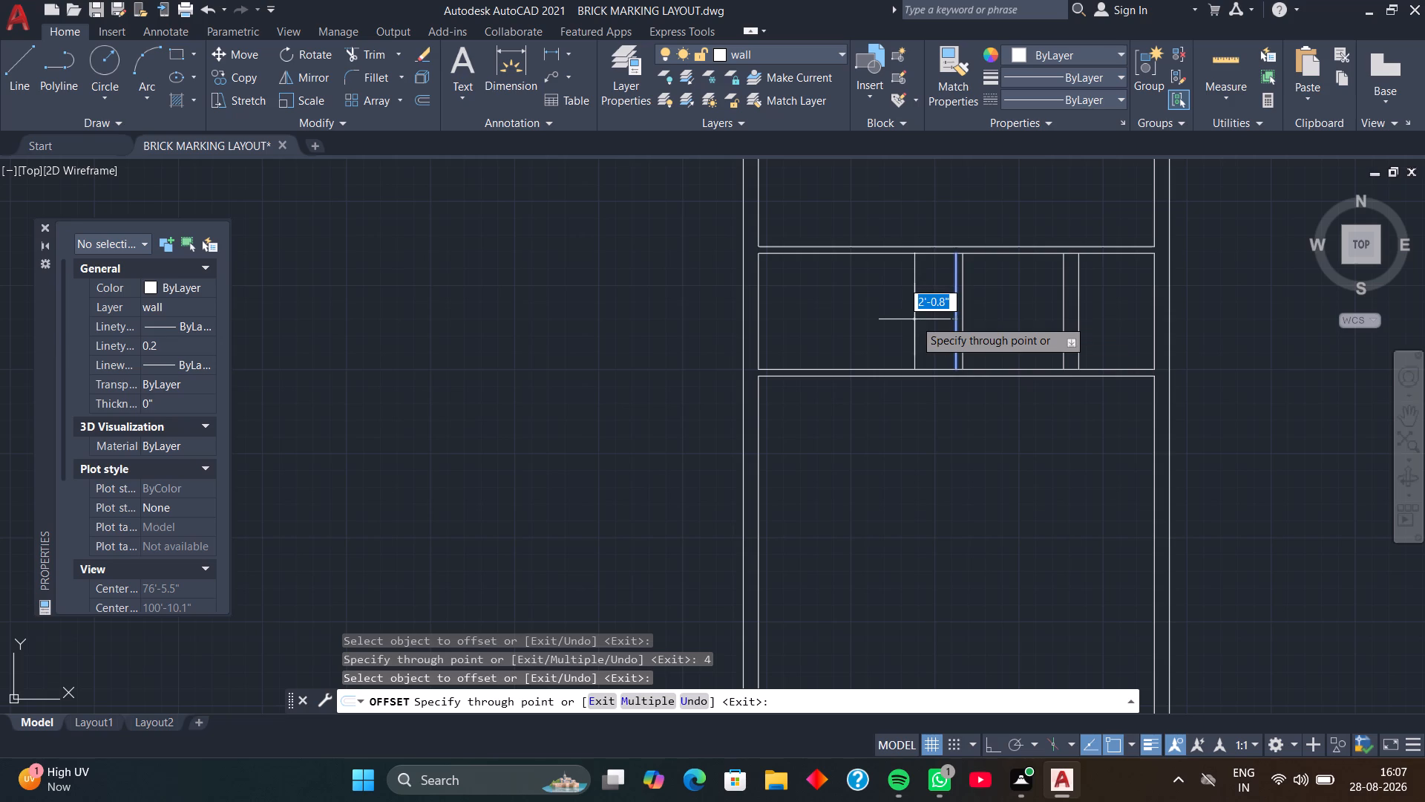
type("5'3")
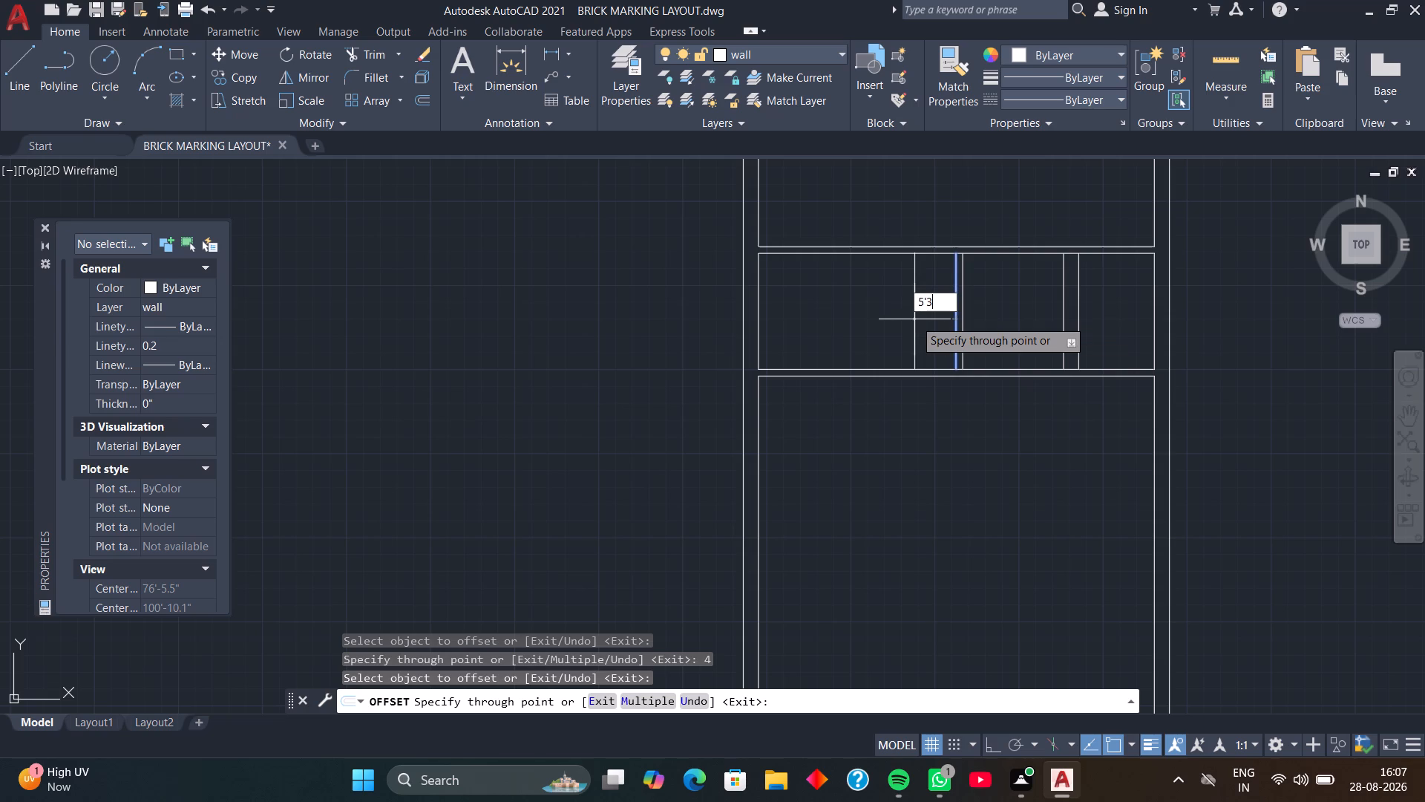
key("Return")
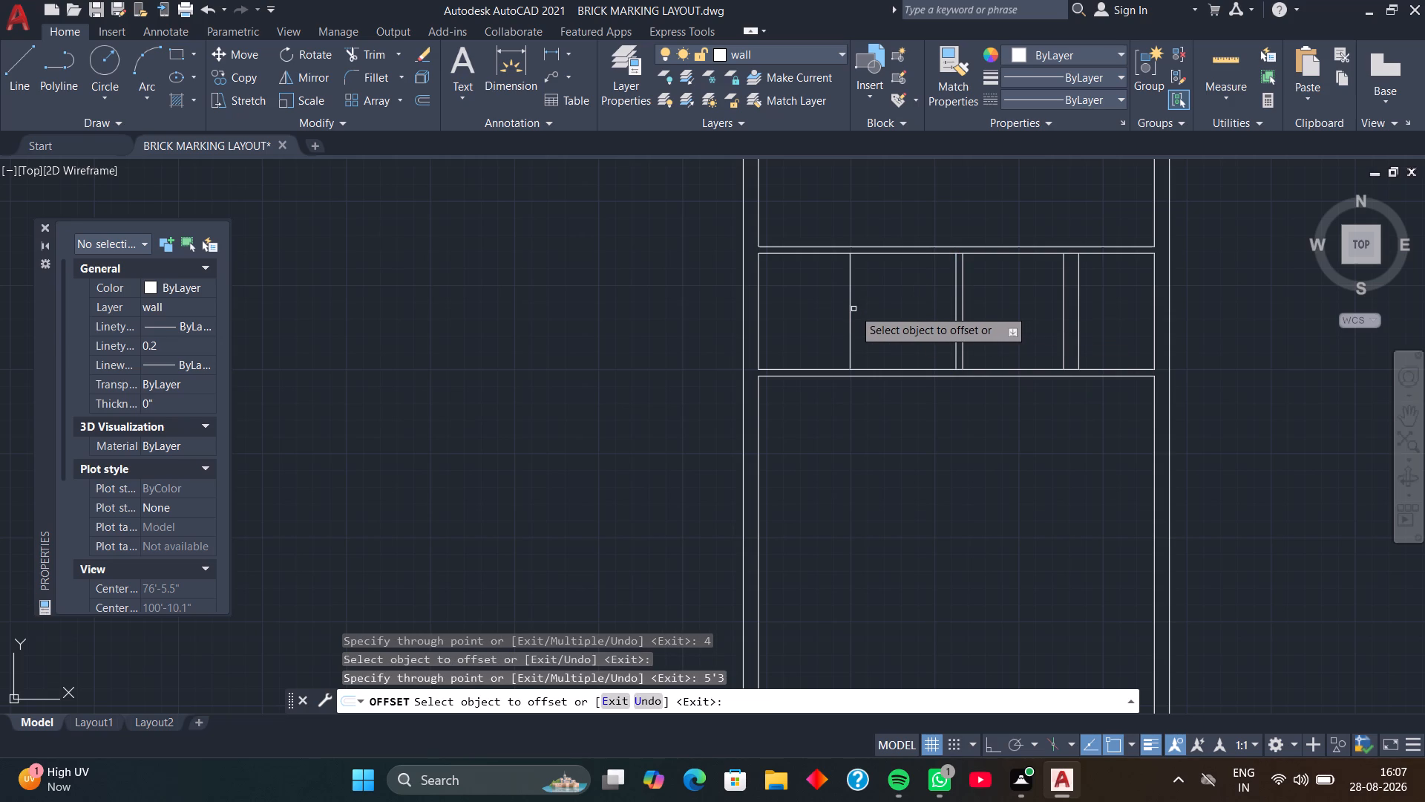
left_click(850, 311)
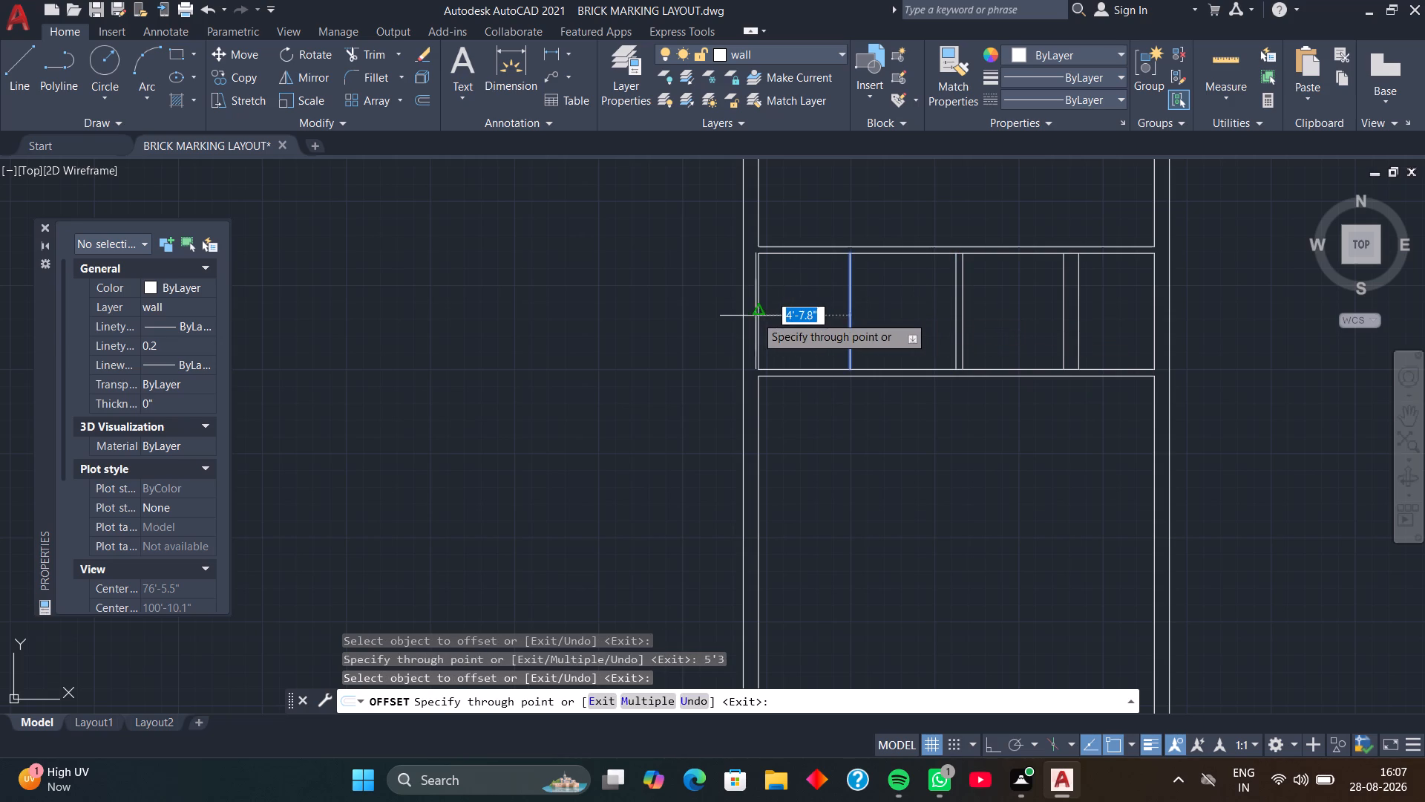
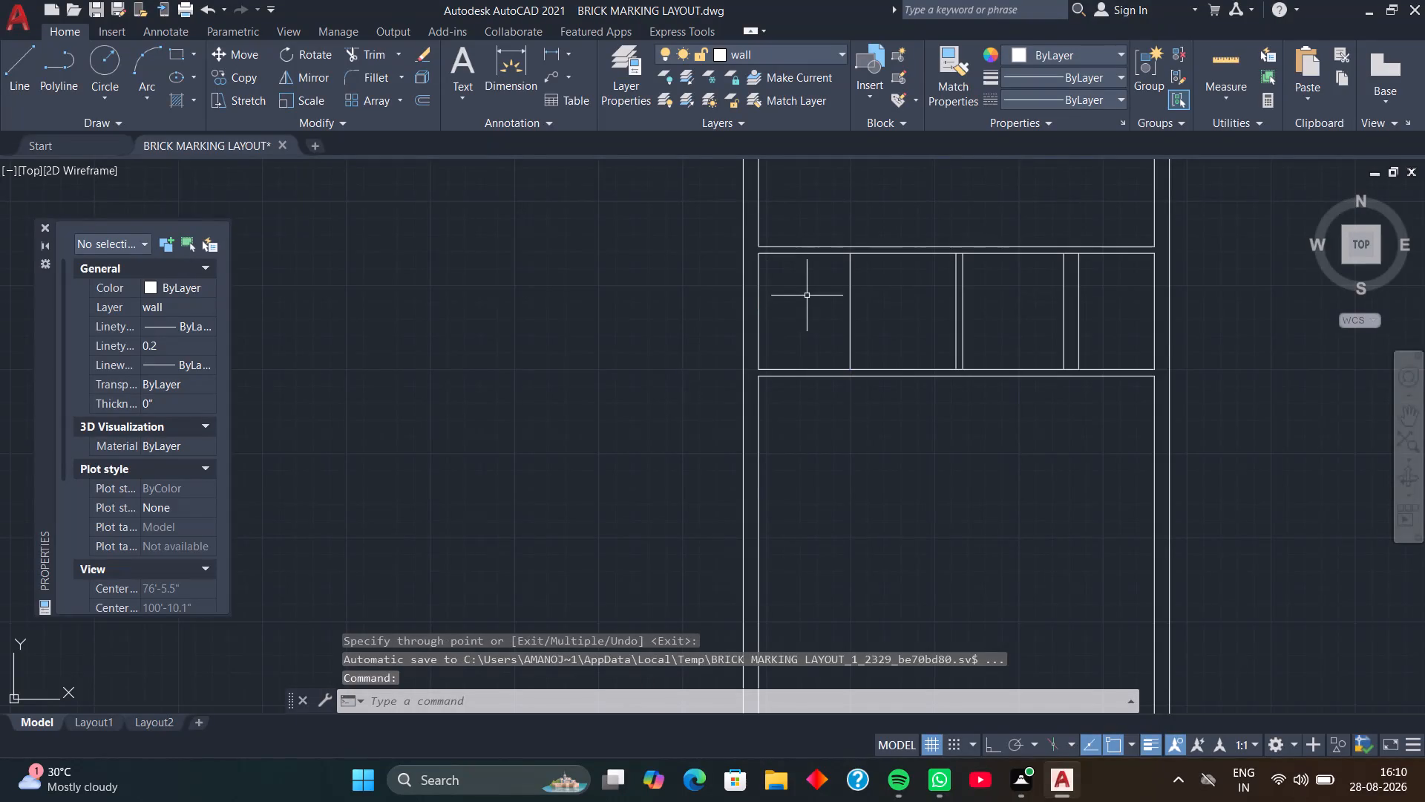
Erase the top horizontal line of the middle row of rooms and both horizontal wall lines along its bottom.
scroll(860, 305, "up", 2)
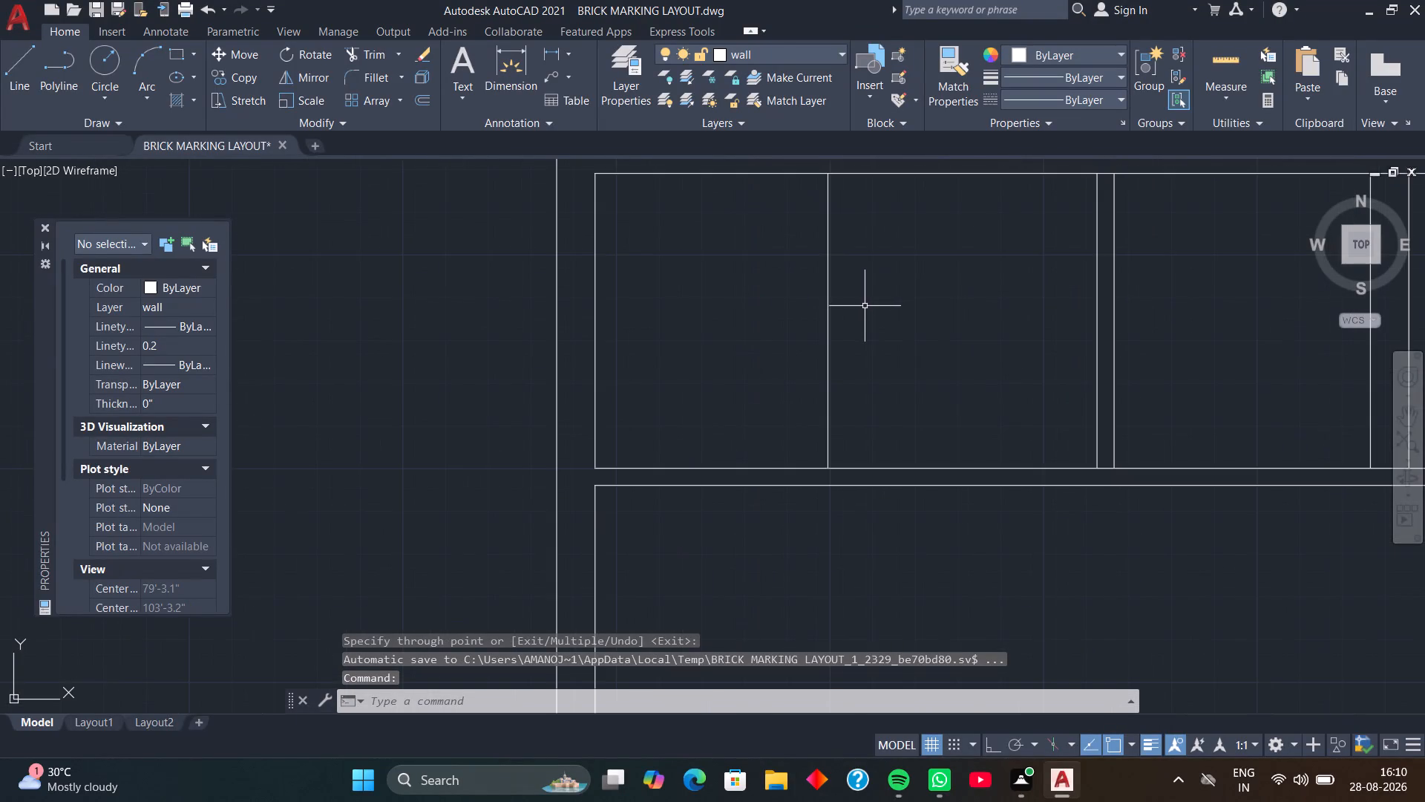
middle_click_drag(864, 289, 871, 401)
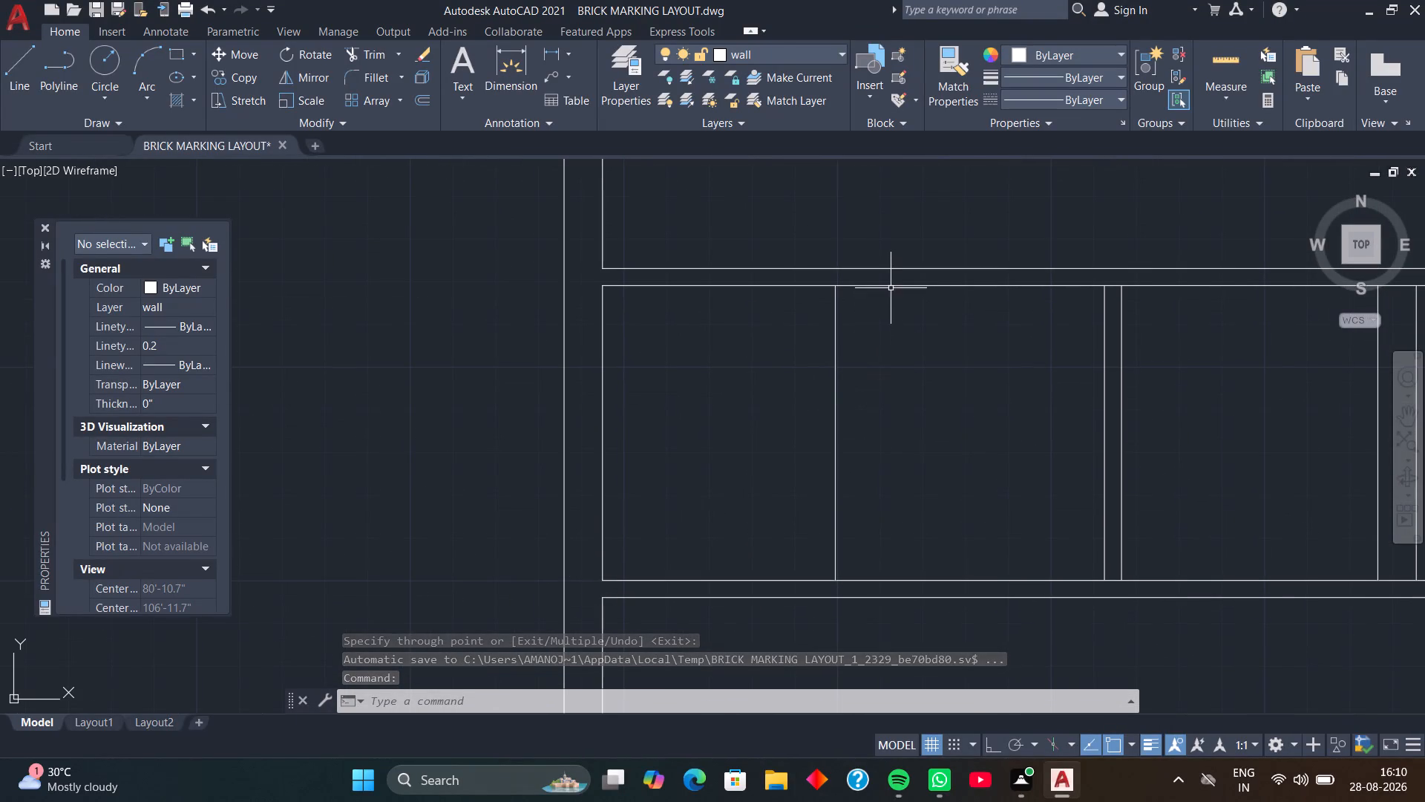
left_click(891, 287)
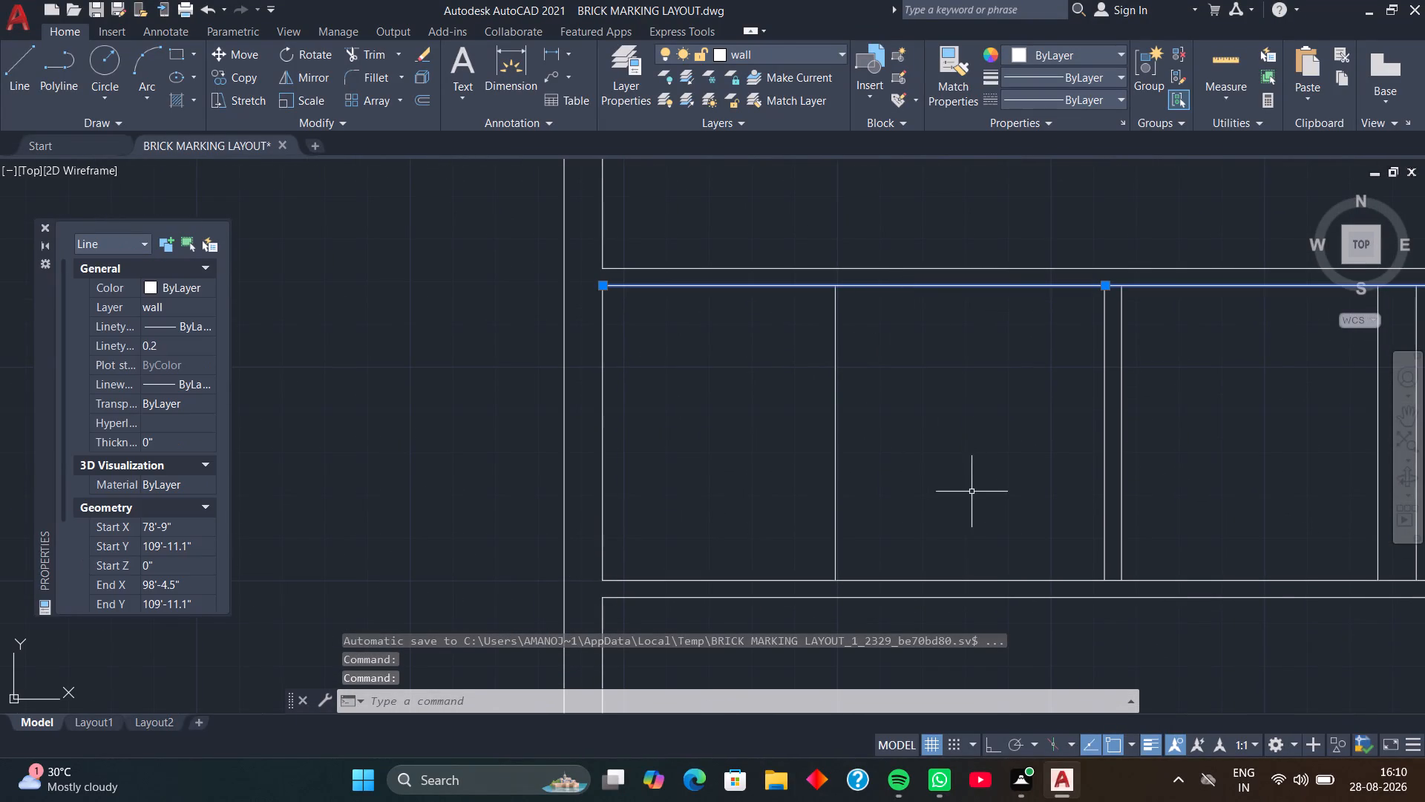
scroll(975, 483, "down", 2)
middle_click_drag(977, 474, 929, 400)
left_click(955, 408)
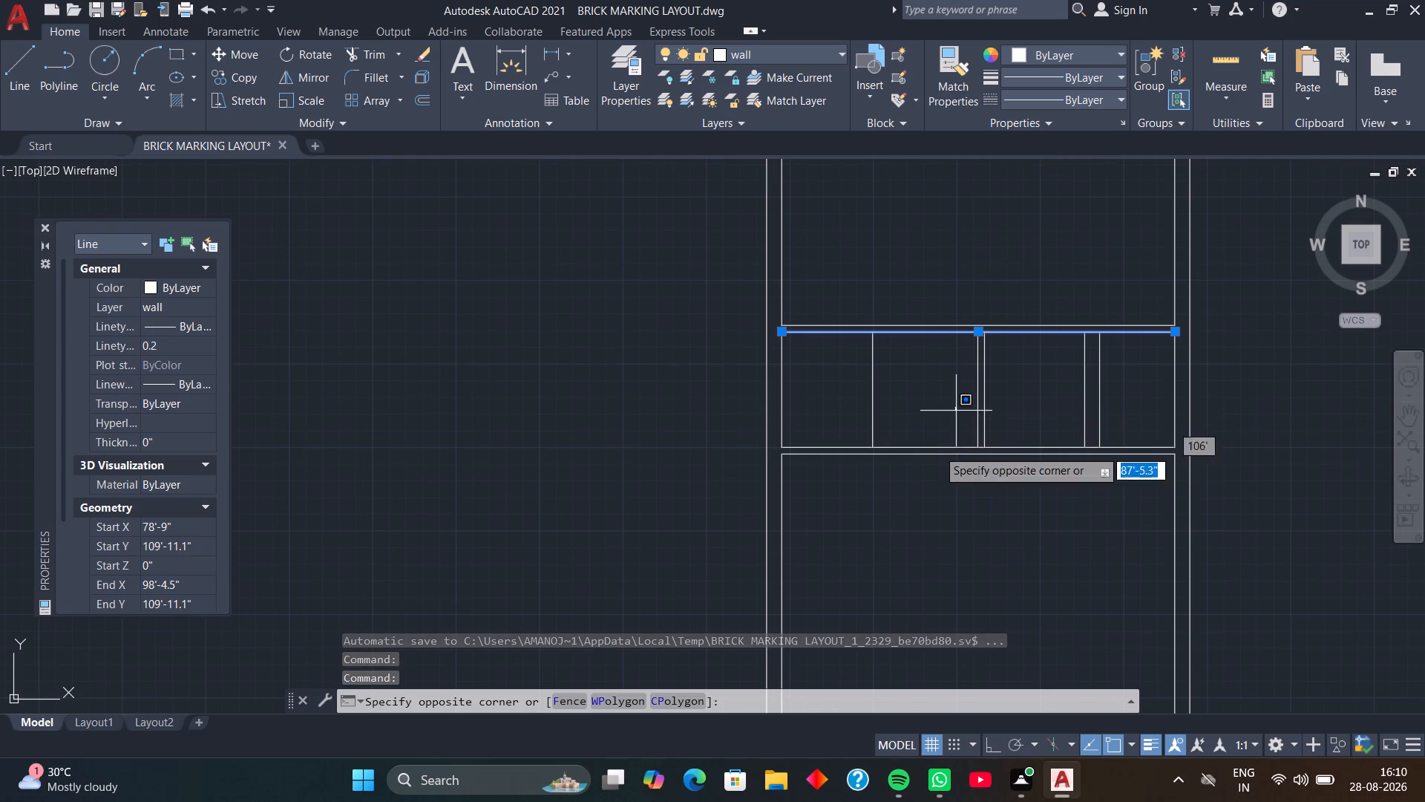
left_click(915, 486)
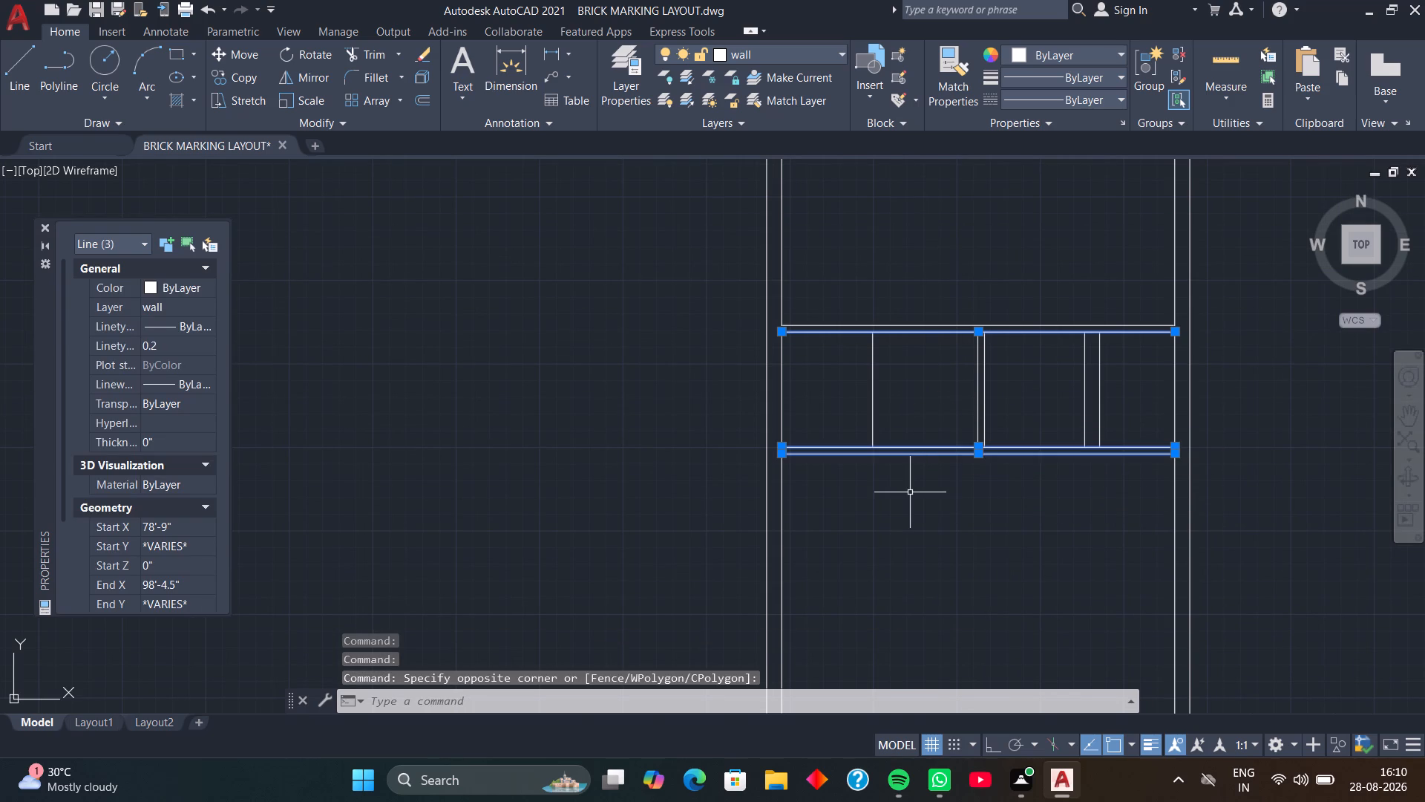
key("Delete")
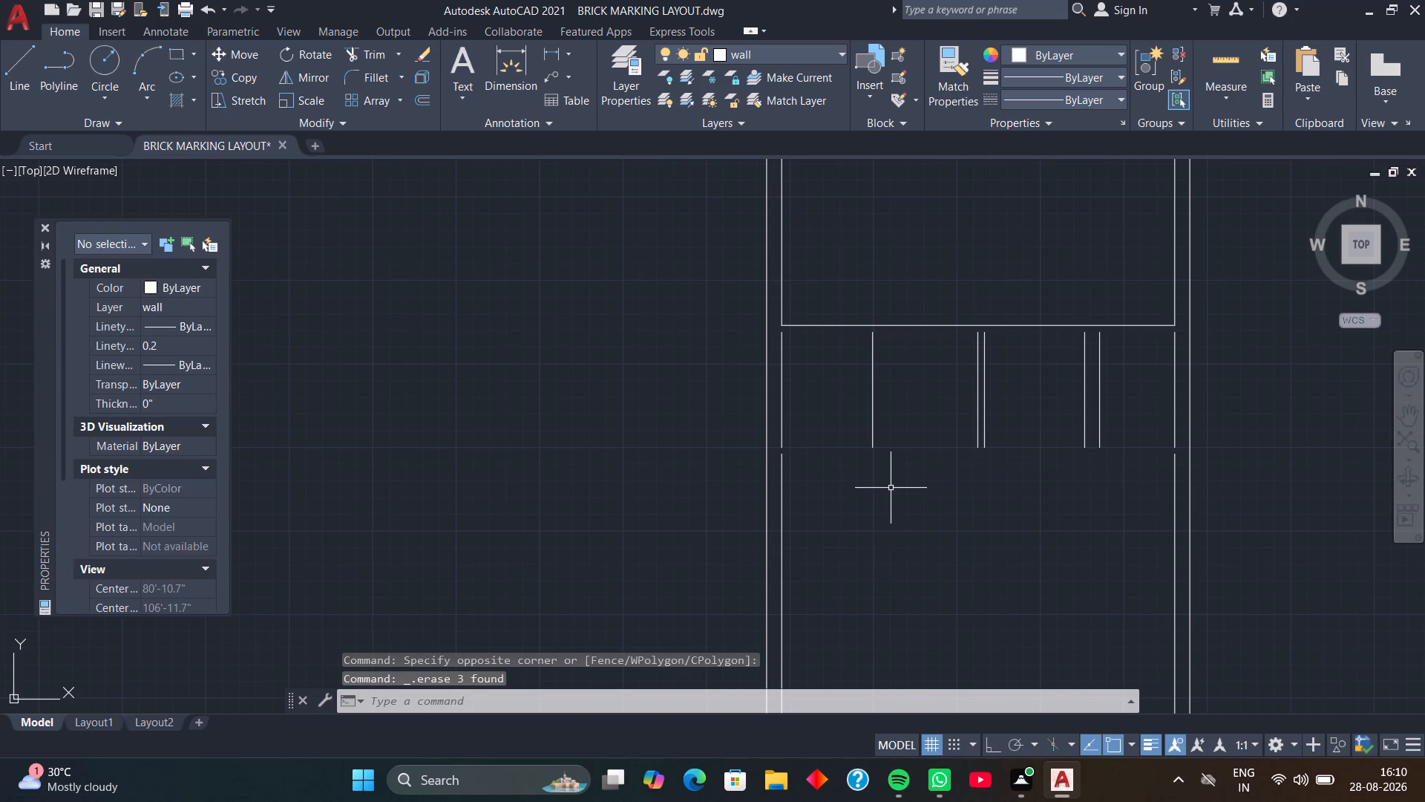
Offset the bottom wall line of the upper room 5" downward.
type("o")
key("space")
key("space")
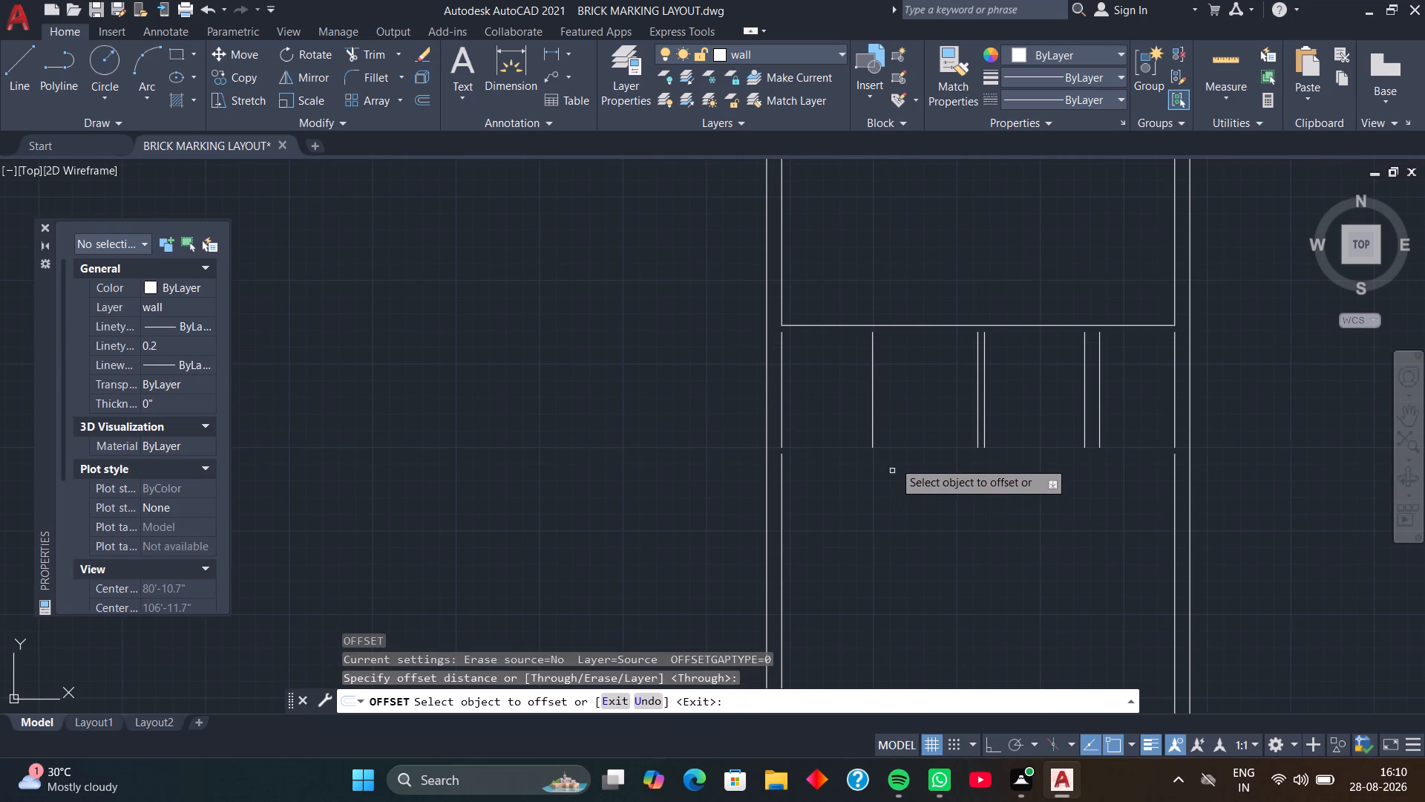
left_click(925, 326)
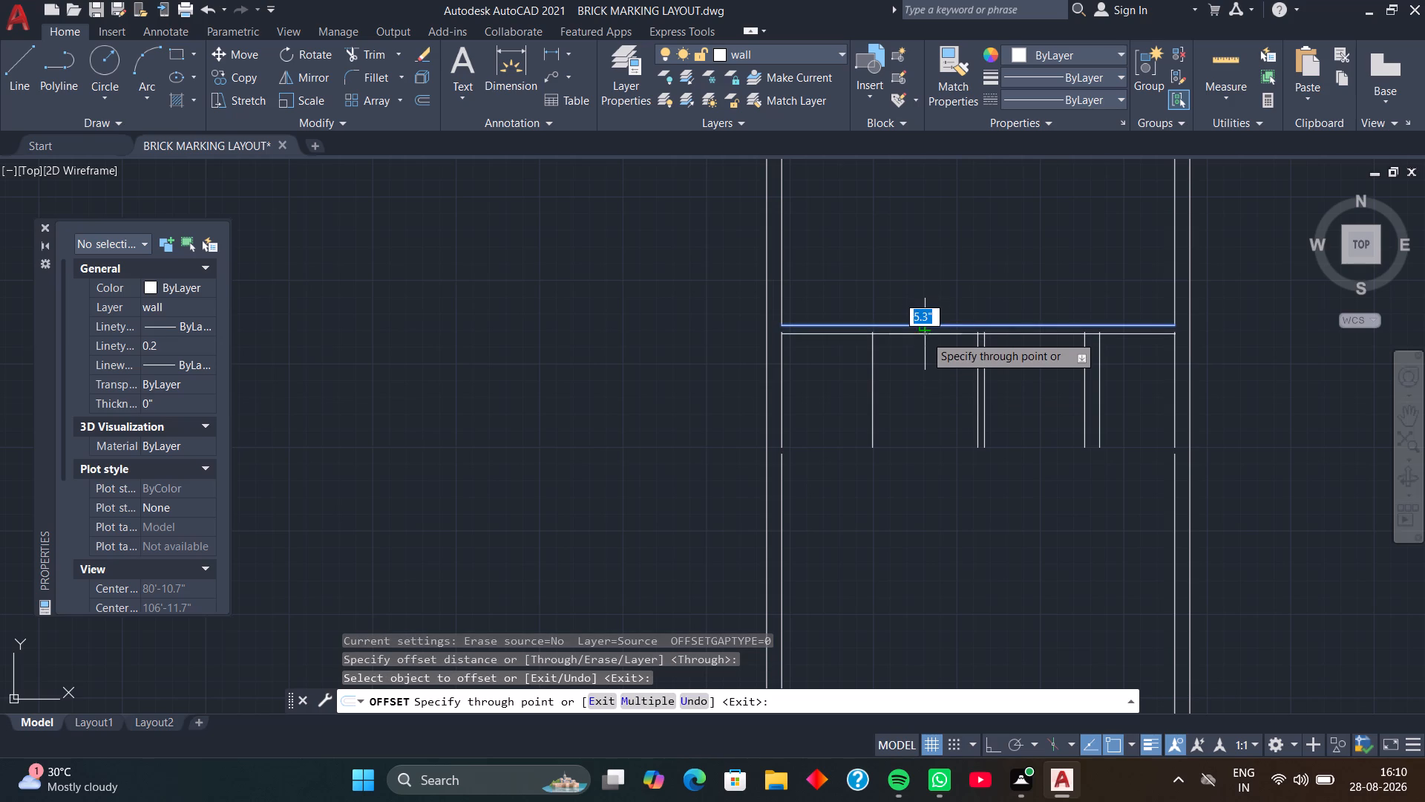
key("5")
key("Return")
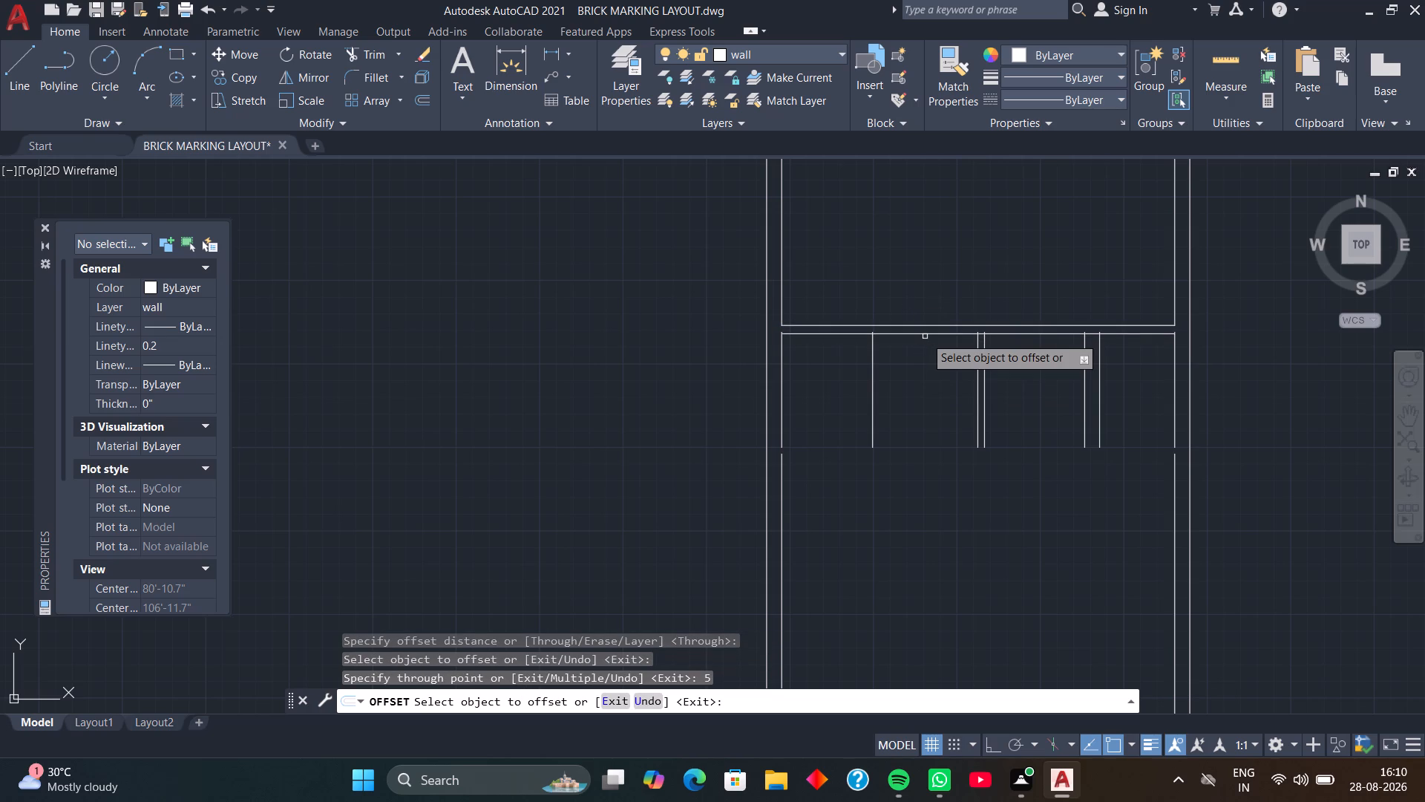
Offset the new line 5'9" downward, and offset that copy a further 5" downward to form the lower wall.
left_click(928, 333)
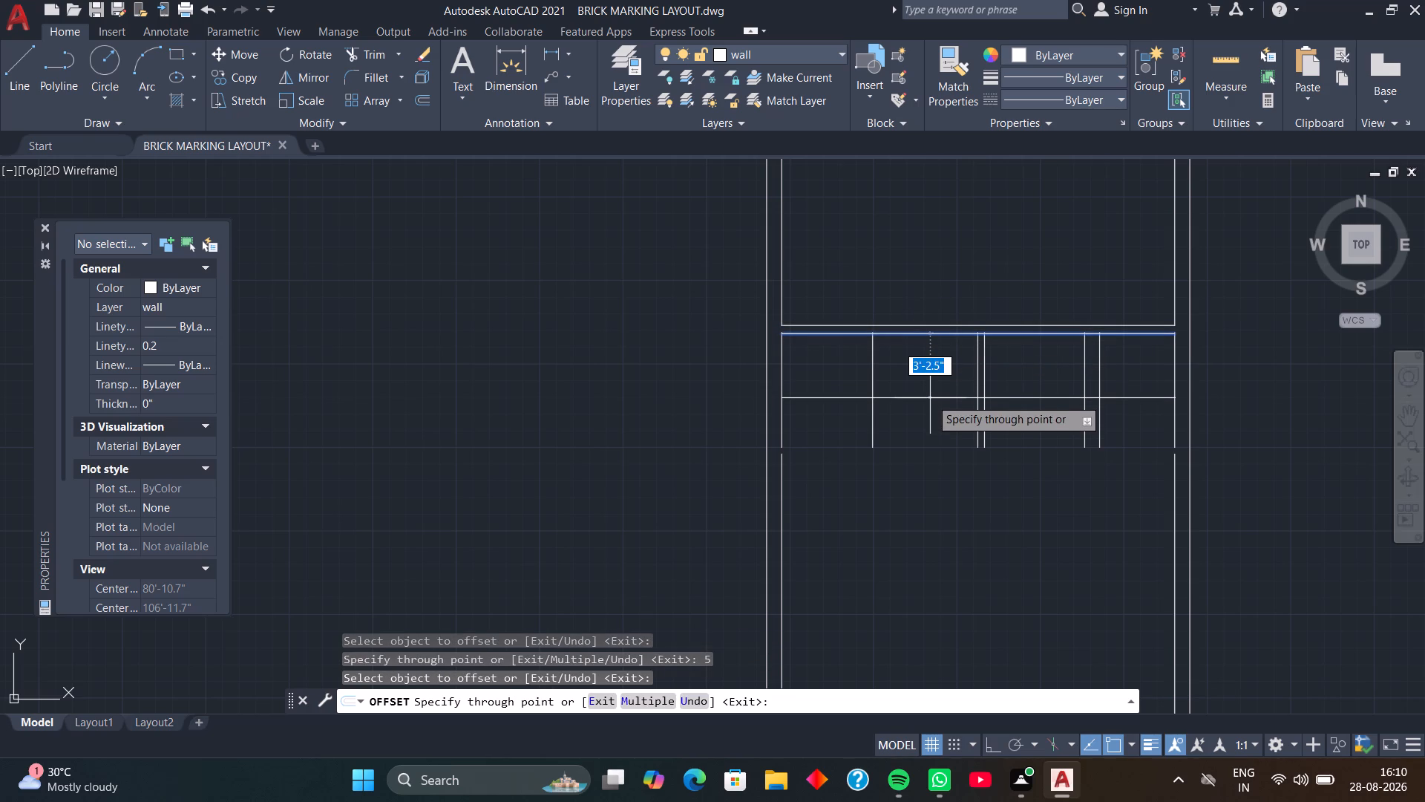
type("5'")
key("9")
key("Return")
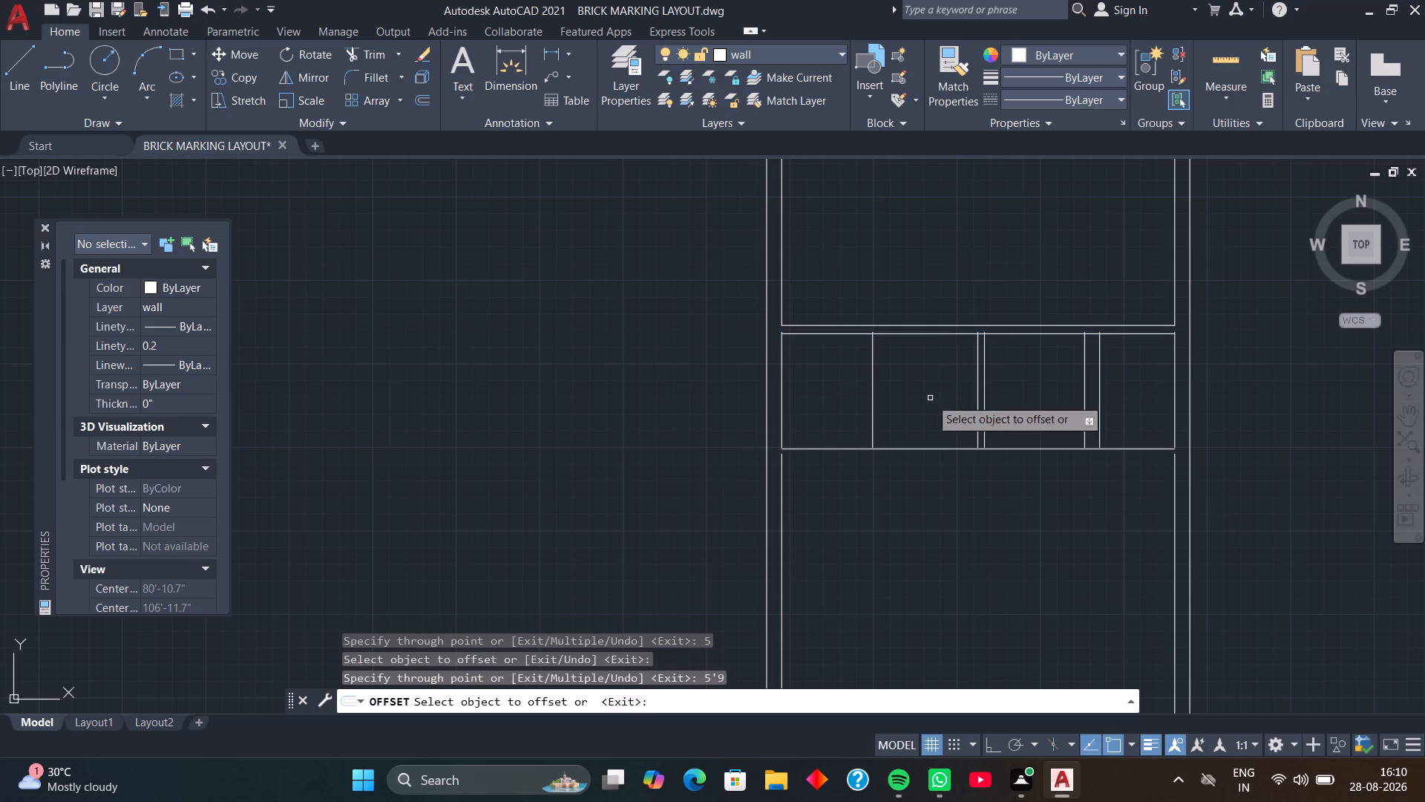
left_click(957, 450)
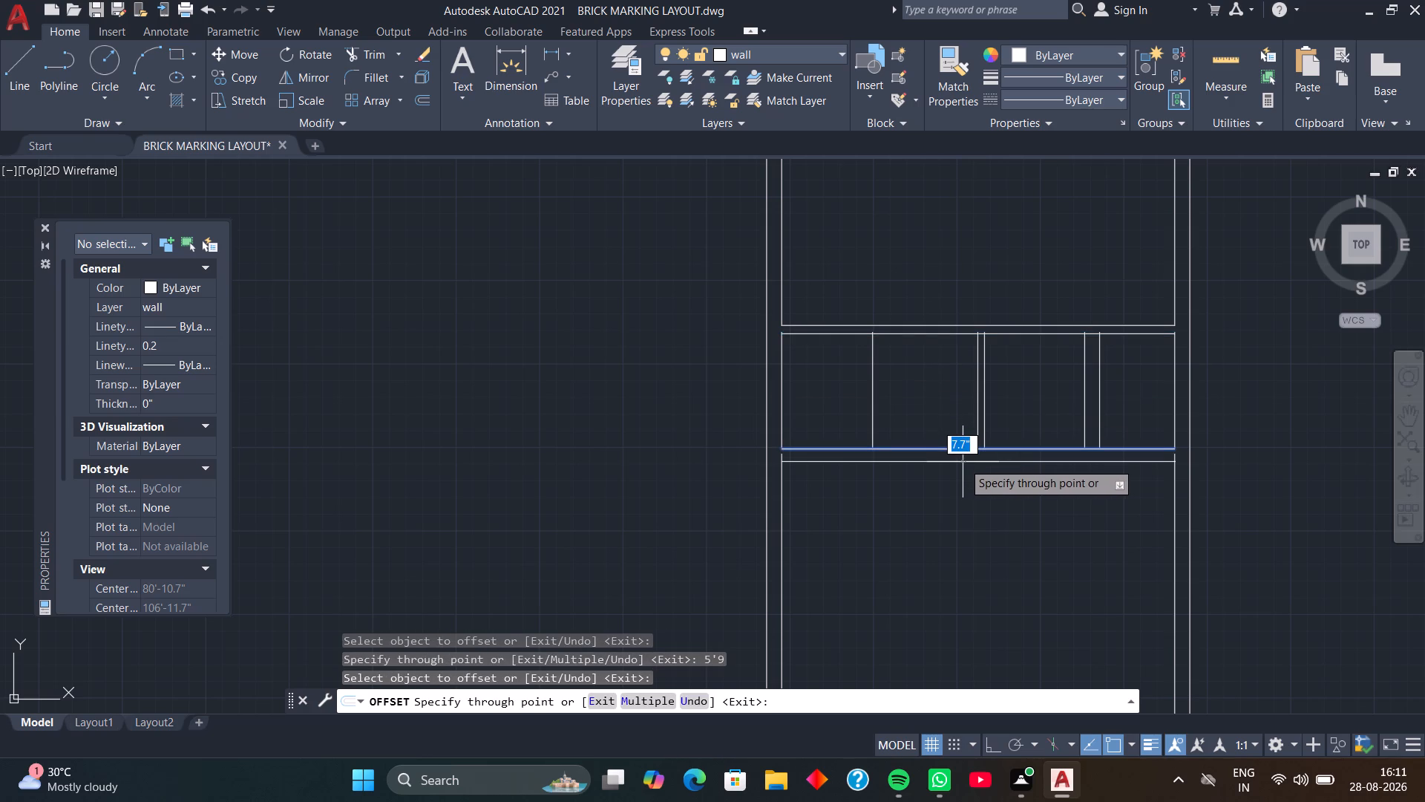
key("5")
key("Return")
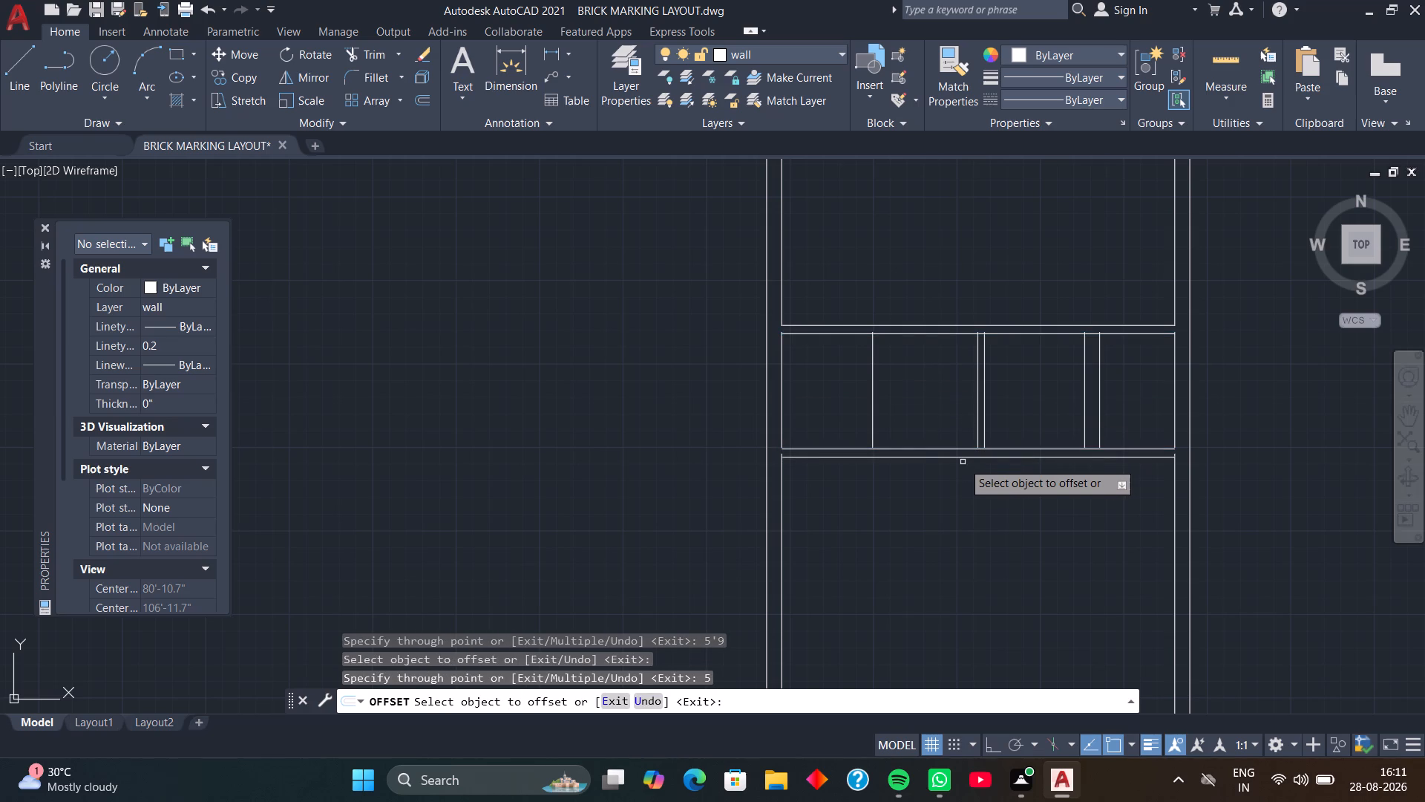
scroll(897, 437, "up", 2)
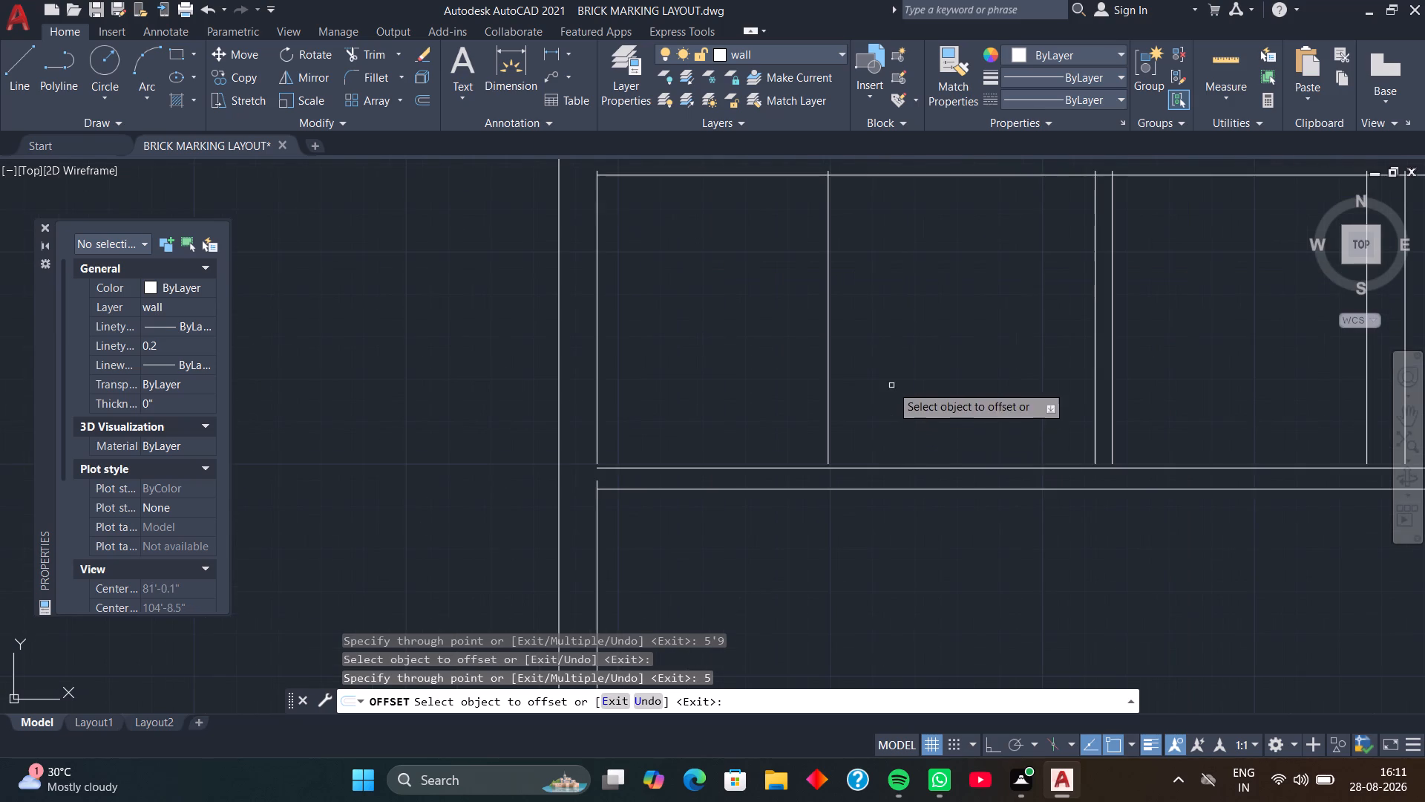
middle_click_drag(894, 380, 886, 450)
middle_click_drag(889, 441, 882, 477)
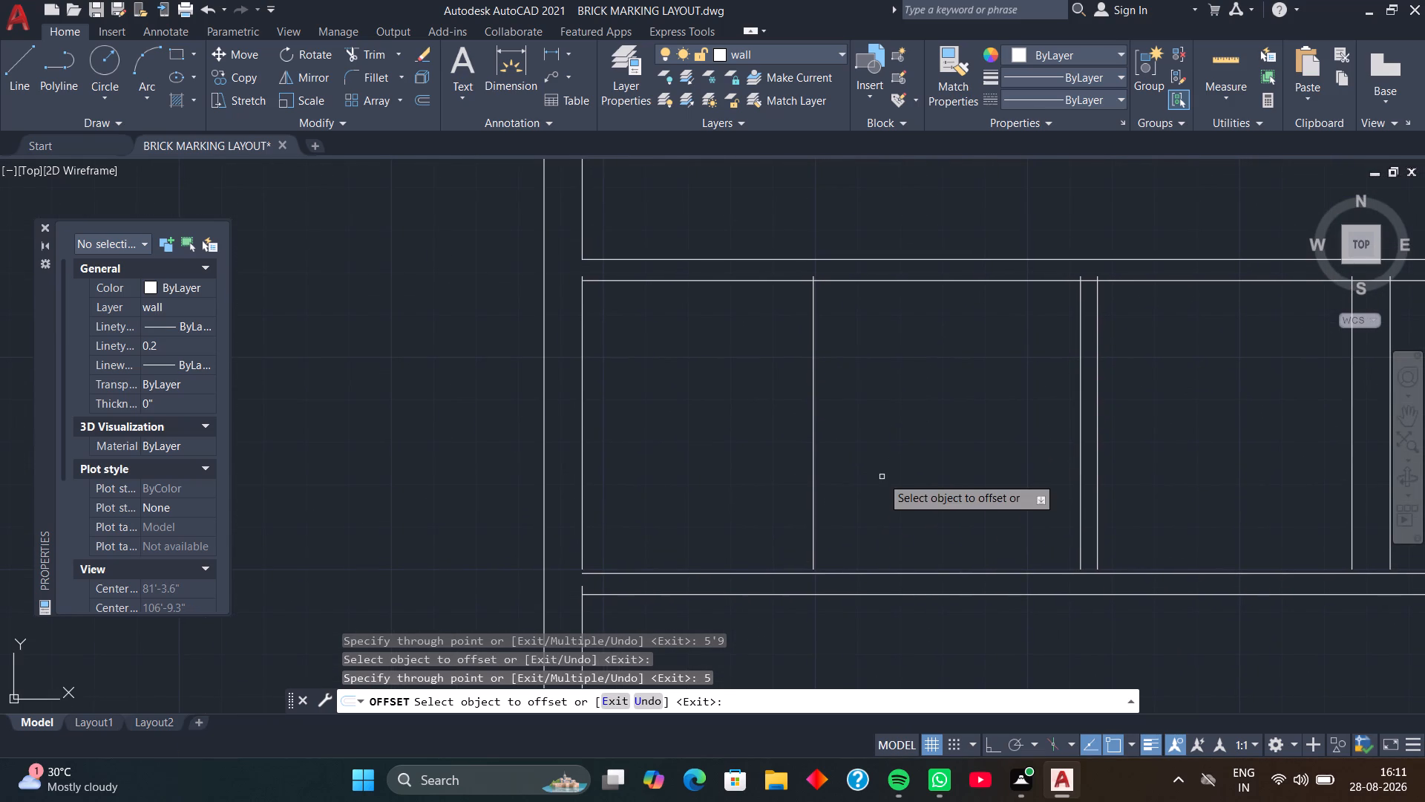
key("space")
Extend the middle row's left inner wall line and all its vertical partition lines down to the new lower horizontal line.
type("ex")
key("space")
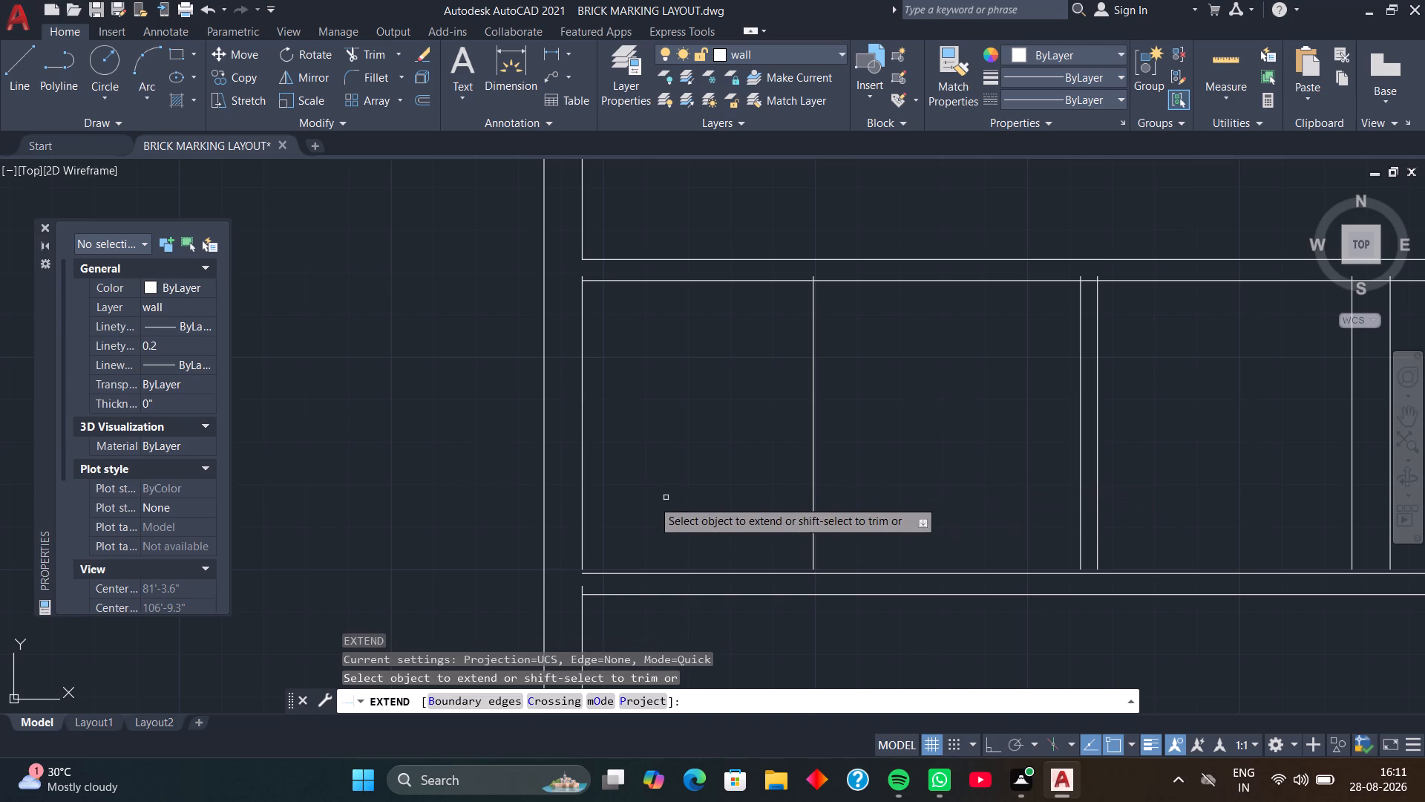
left_click_drag(570, 508, 740, 509)
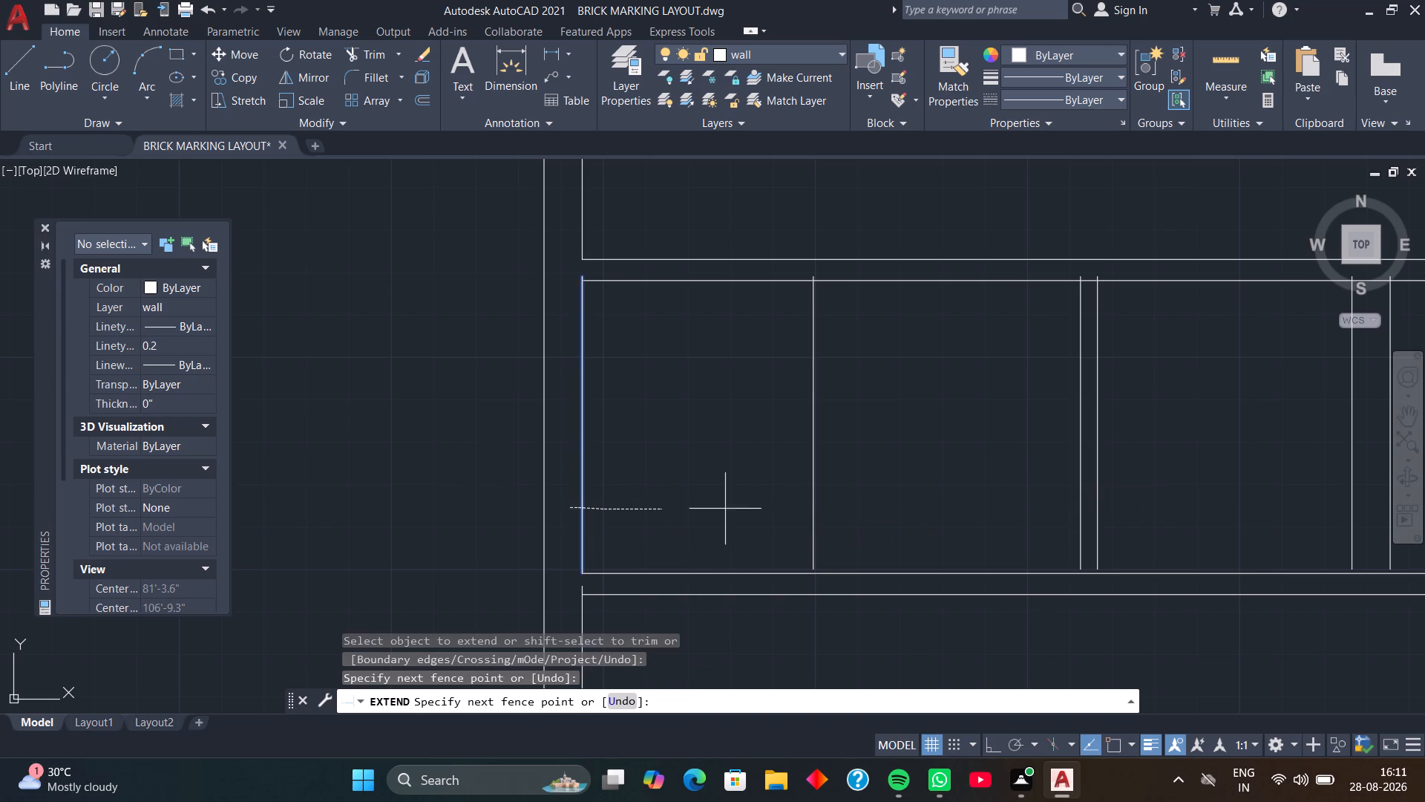
left_click_drag(740, 509, 1312, 502)
scroll(1314, 502, "down", 2)
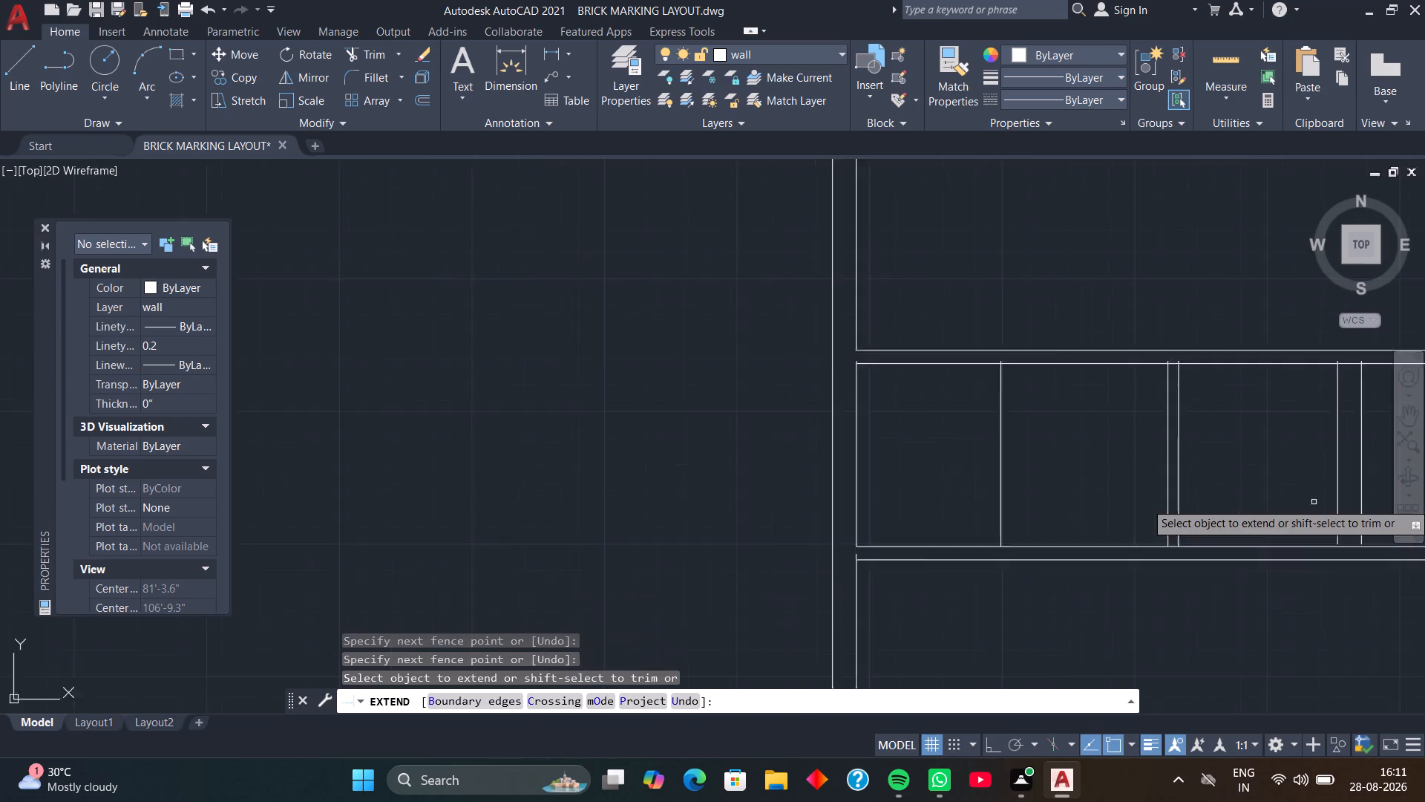
middle_click_drag(1314, 502, 1092, 542)
scroll(1090, 543, "up", 3)
left_click_drag(1084, 544, 1148, 541)
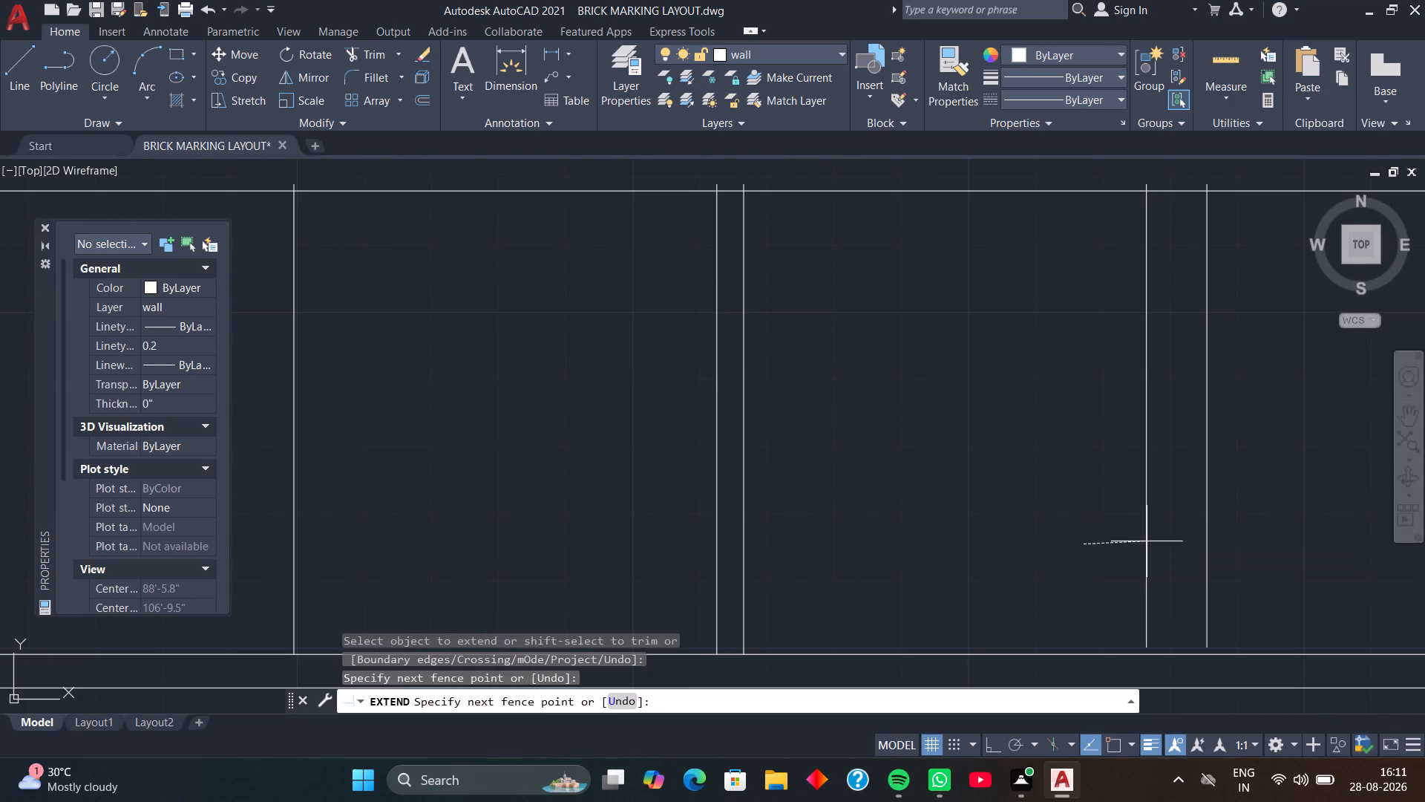
left_click_drag(1148, 541, 1246, 531)
scroll(1076, 469, "down", 2)
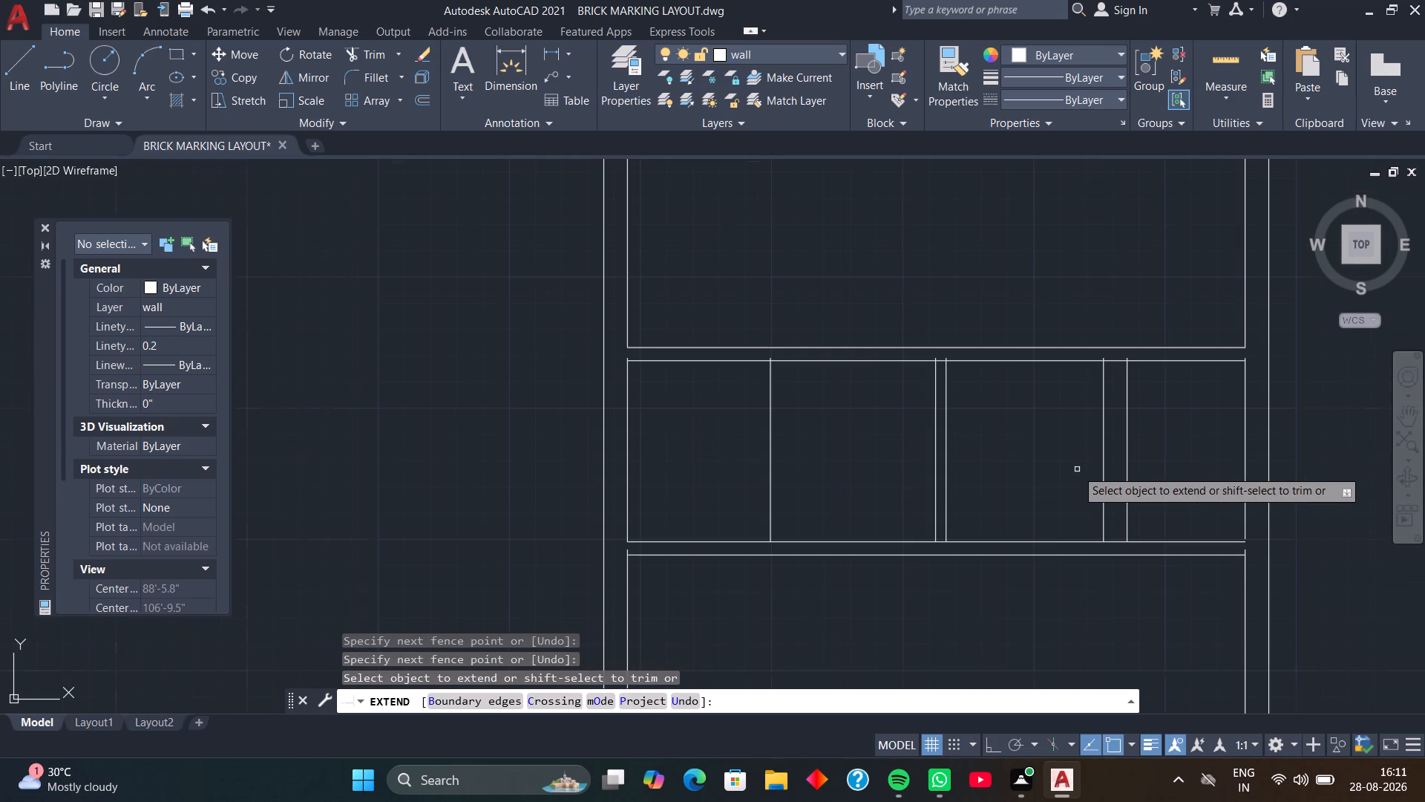
middle_click_drag(1066, 480, 1066, 449)
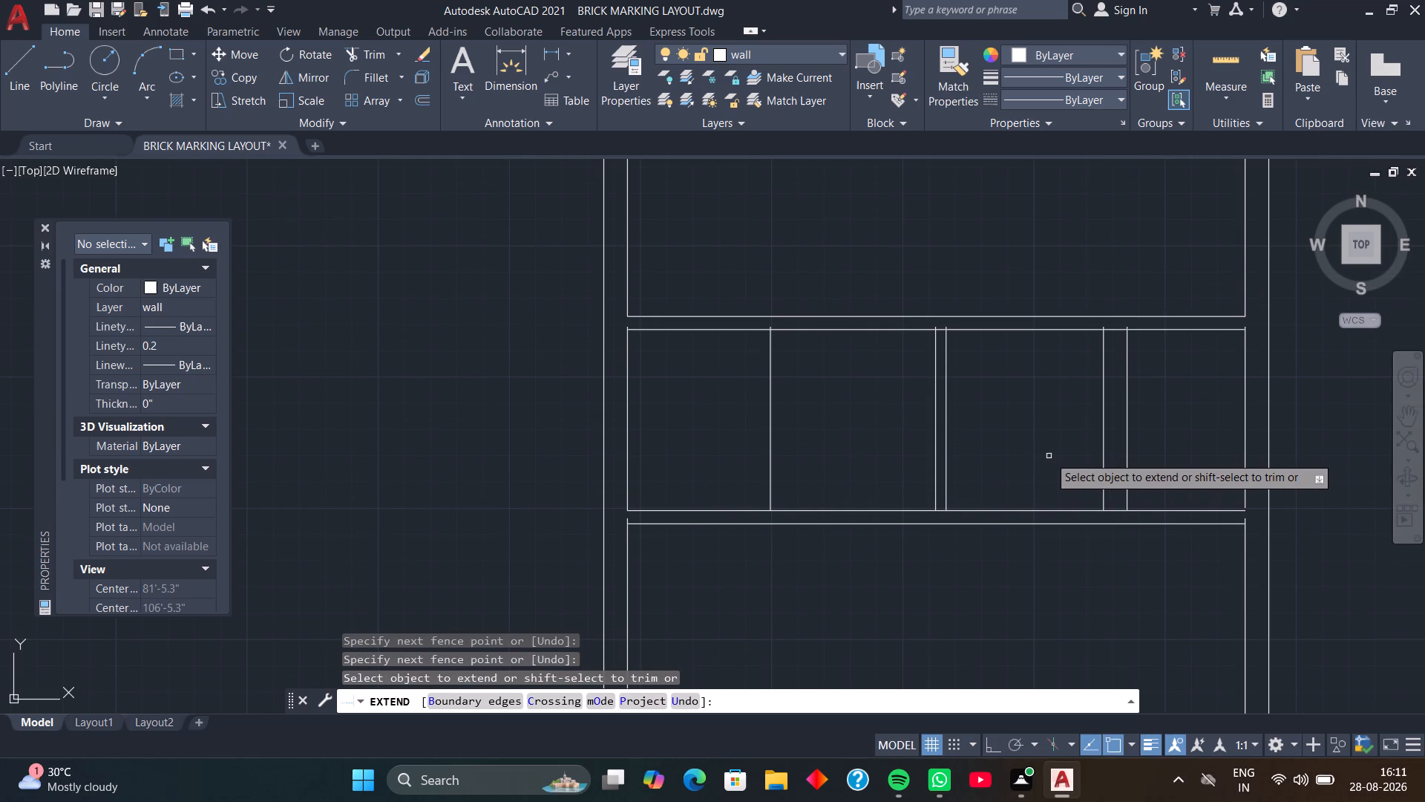
key("space")
At the row's right-hand, thicker partition, trim both line ends above the top line and the top-line segment between them.
type("tr")
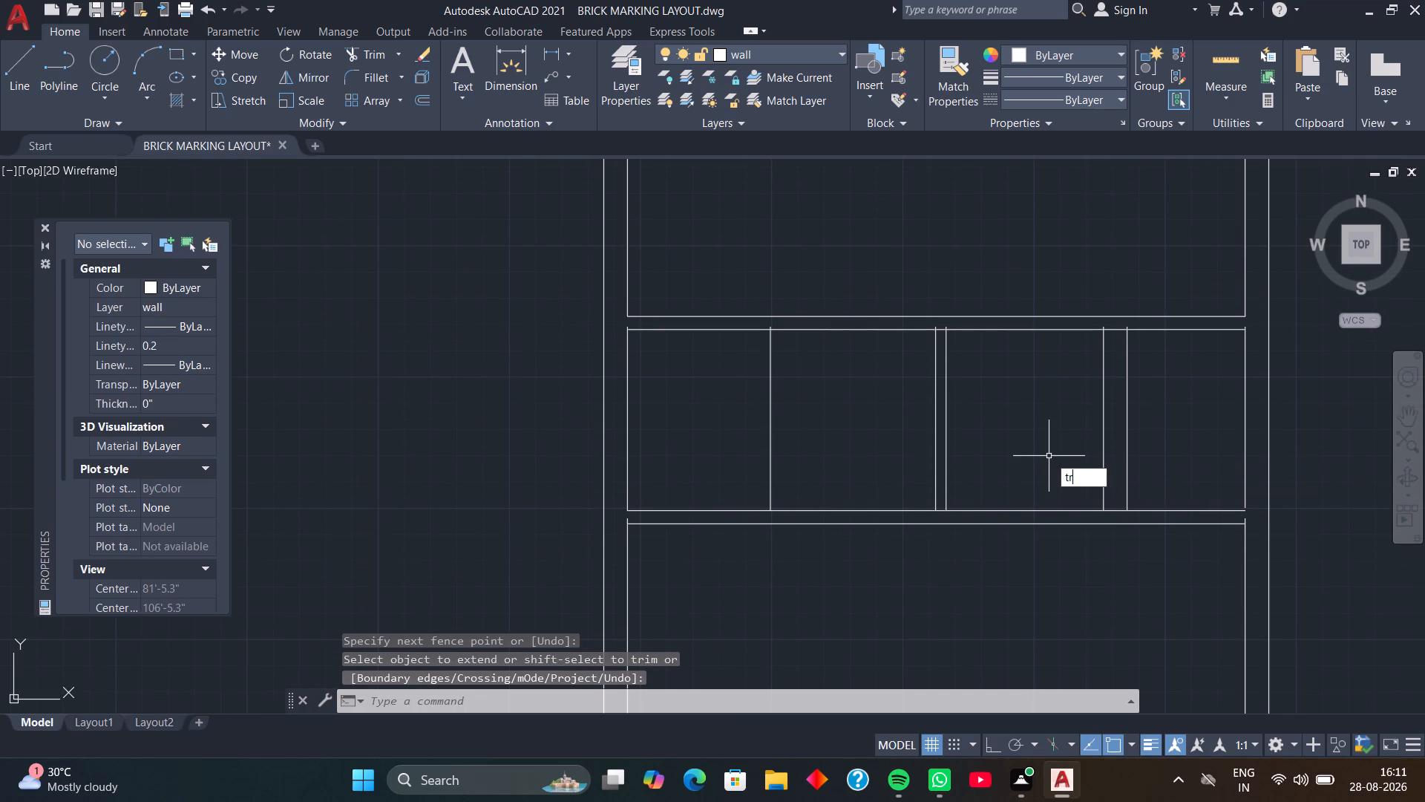
key("space")
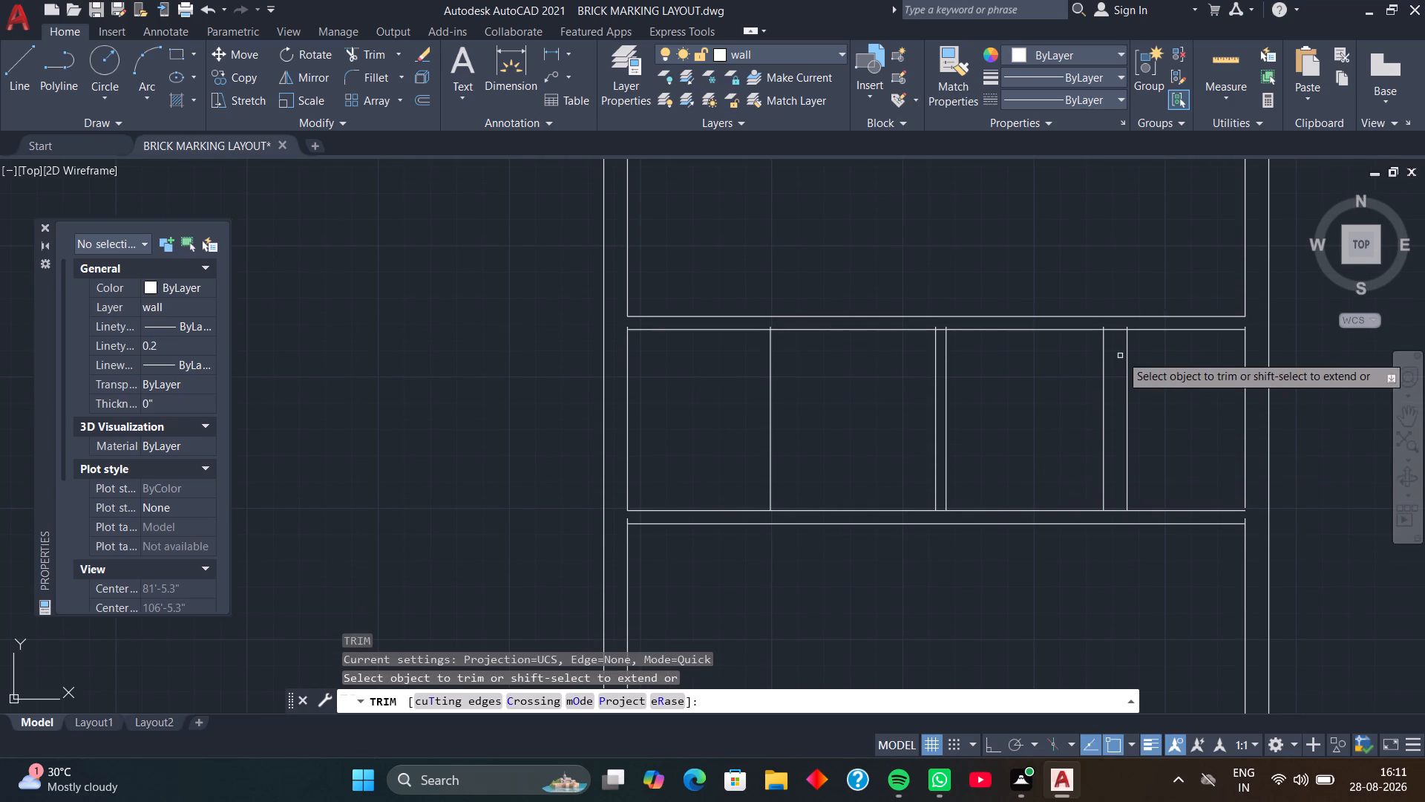
middle_click_drag(1121, 353, 1114, 424)
scroll(1114, 416, "up", 4)
middle_click_drag(1073, 368, 1081, 389)
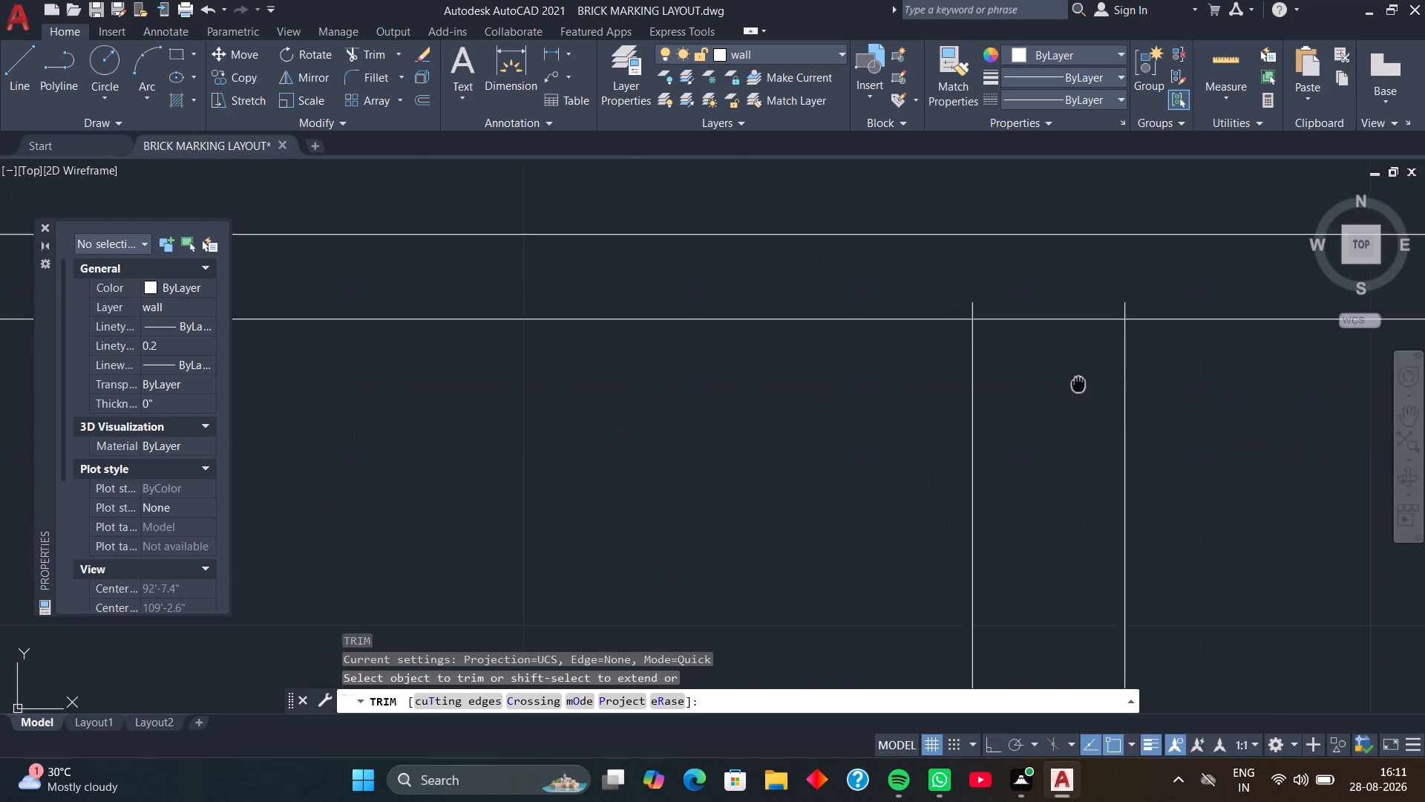
middle_click_drag(1081, 389, 1092, 428)
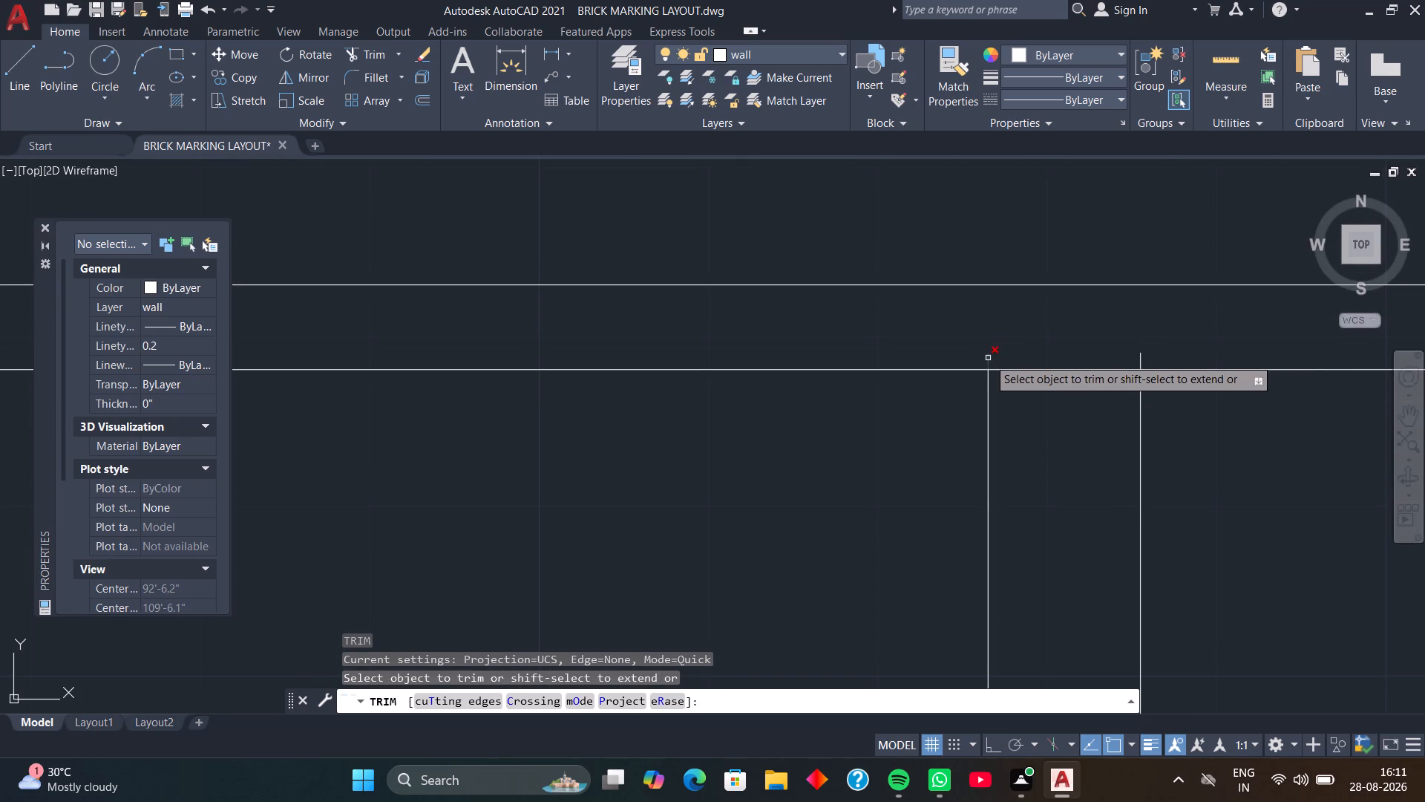
left_click(988, 358)
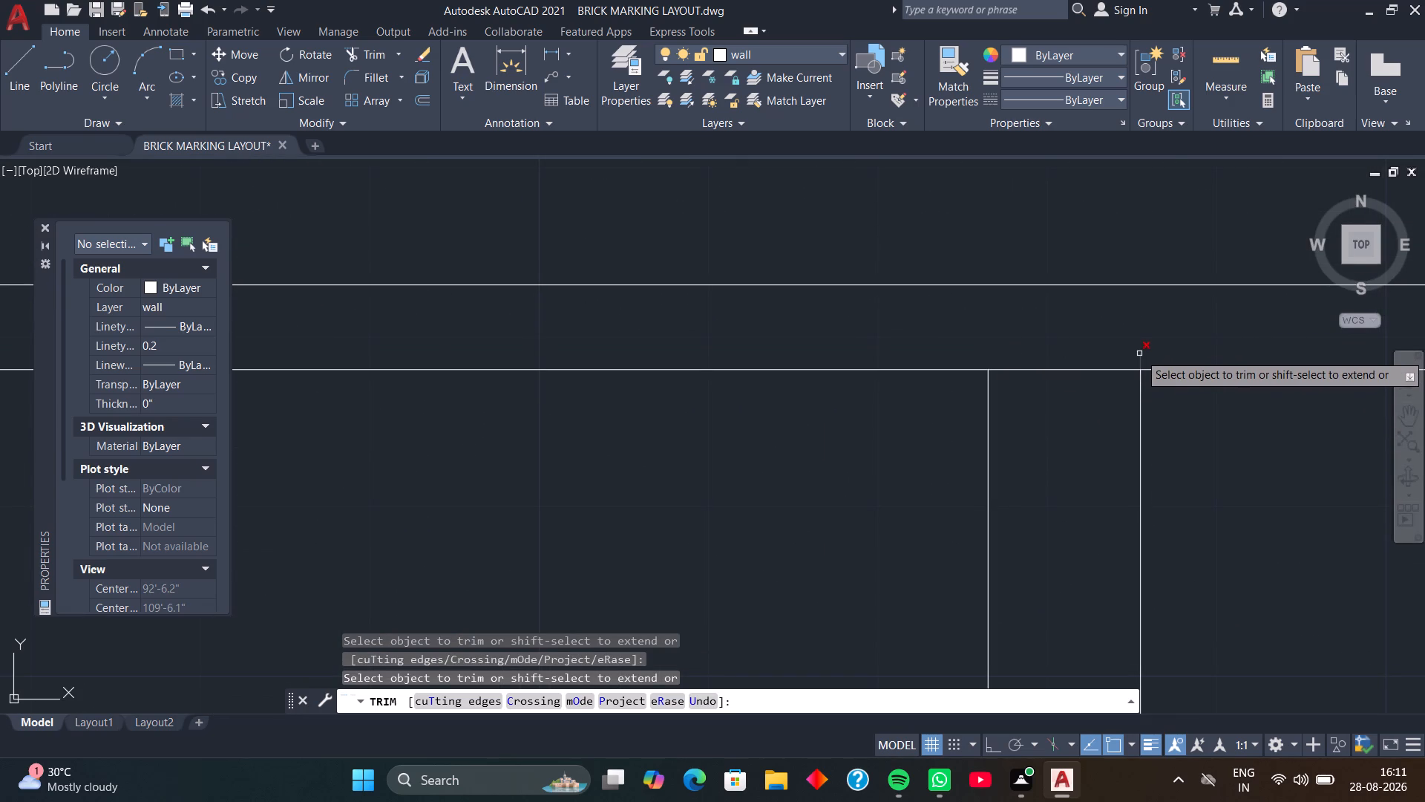
left_click(1139, 353)
left_click(1097, 368)
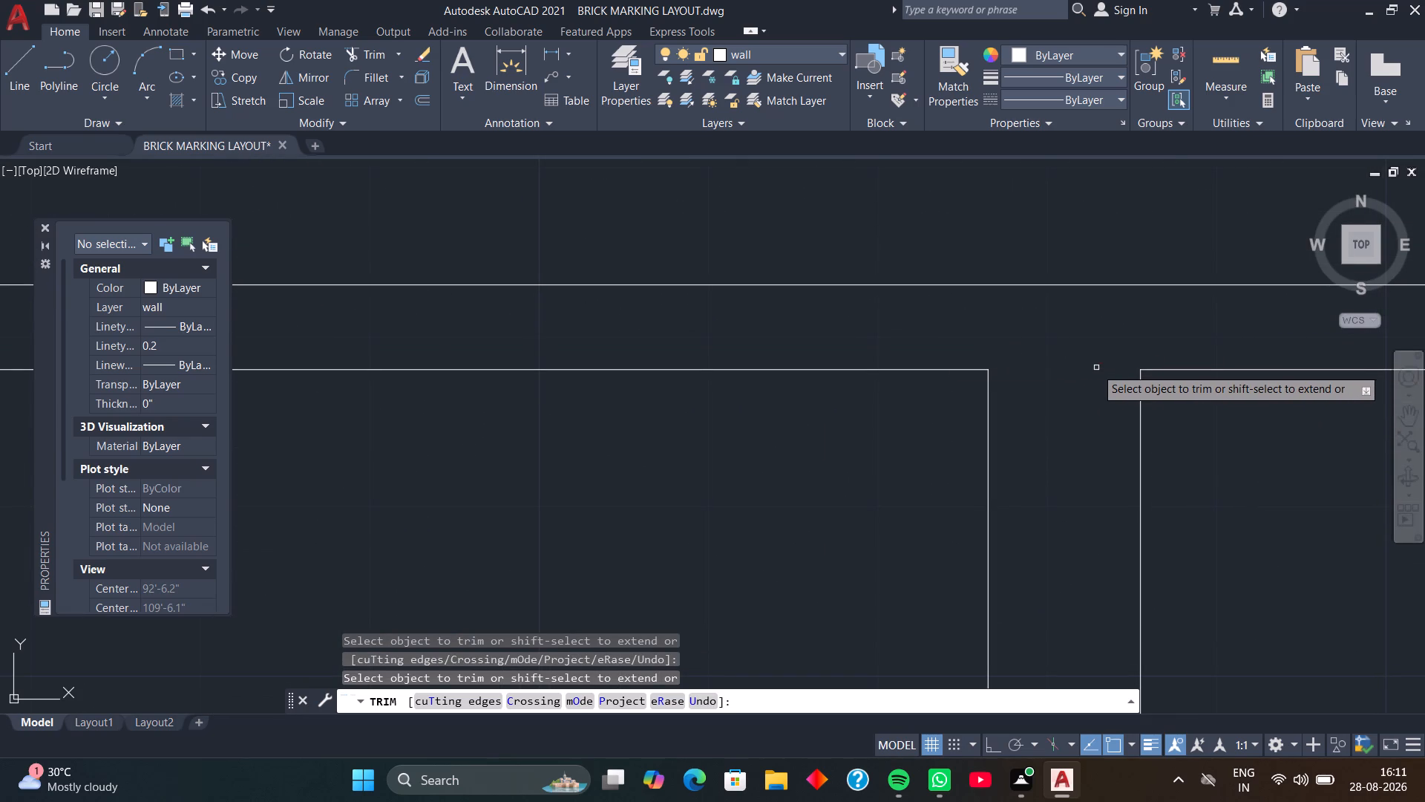
At the thin central partition, trim the top-line segment between its two faces and both protruding upper line ends.
scroll(939, 344, "down", 3)
middle_click_drag(931, 348, 1024, 321)
scroll(949, 343, "up", 1)
middle_click_drag(890, 380, 1055, 345)
scroll(848, 324, "up", 2)
middle_click_drag(825, 310, 887, 327)
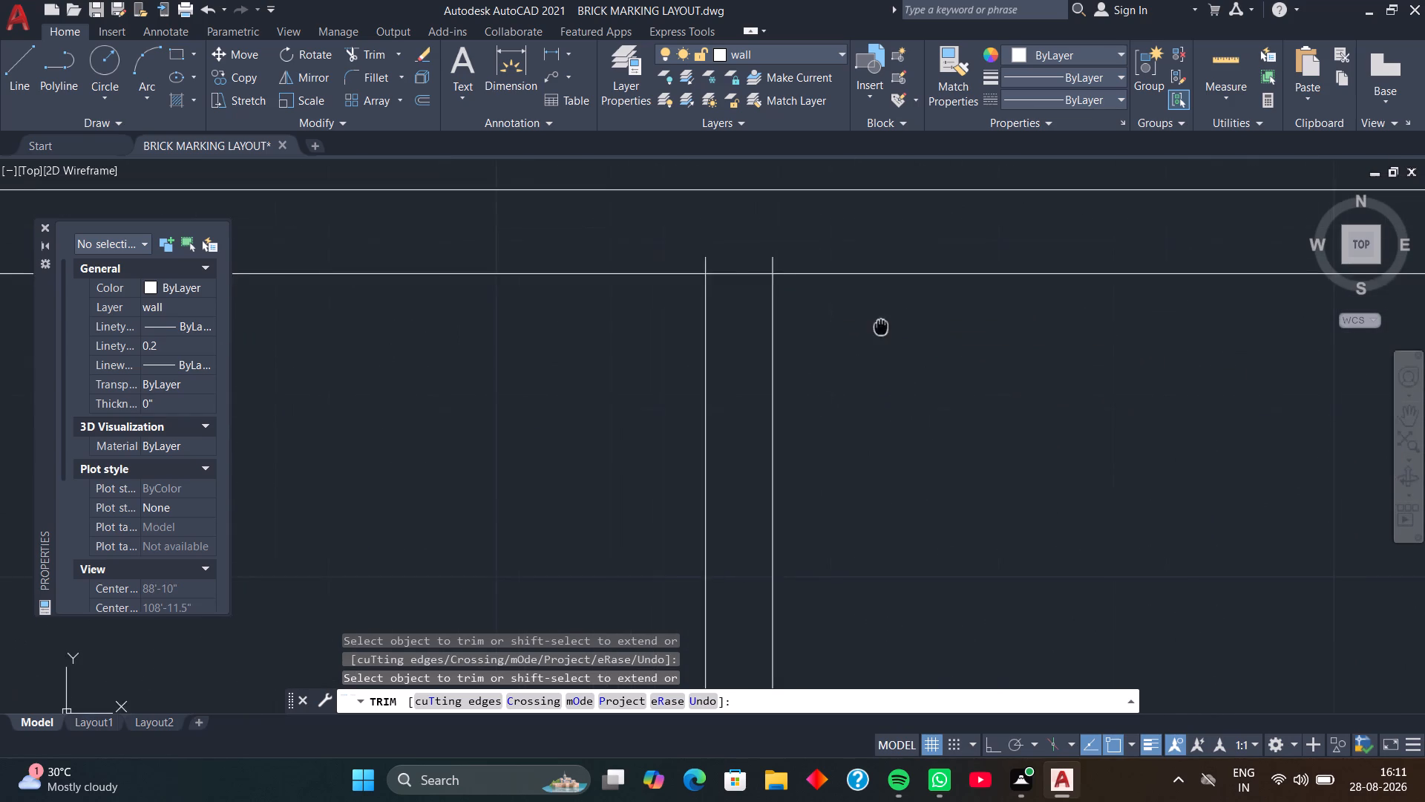
middle_click_drag(887, 327, 945, 351)
left_click(802, 300)
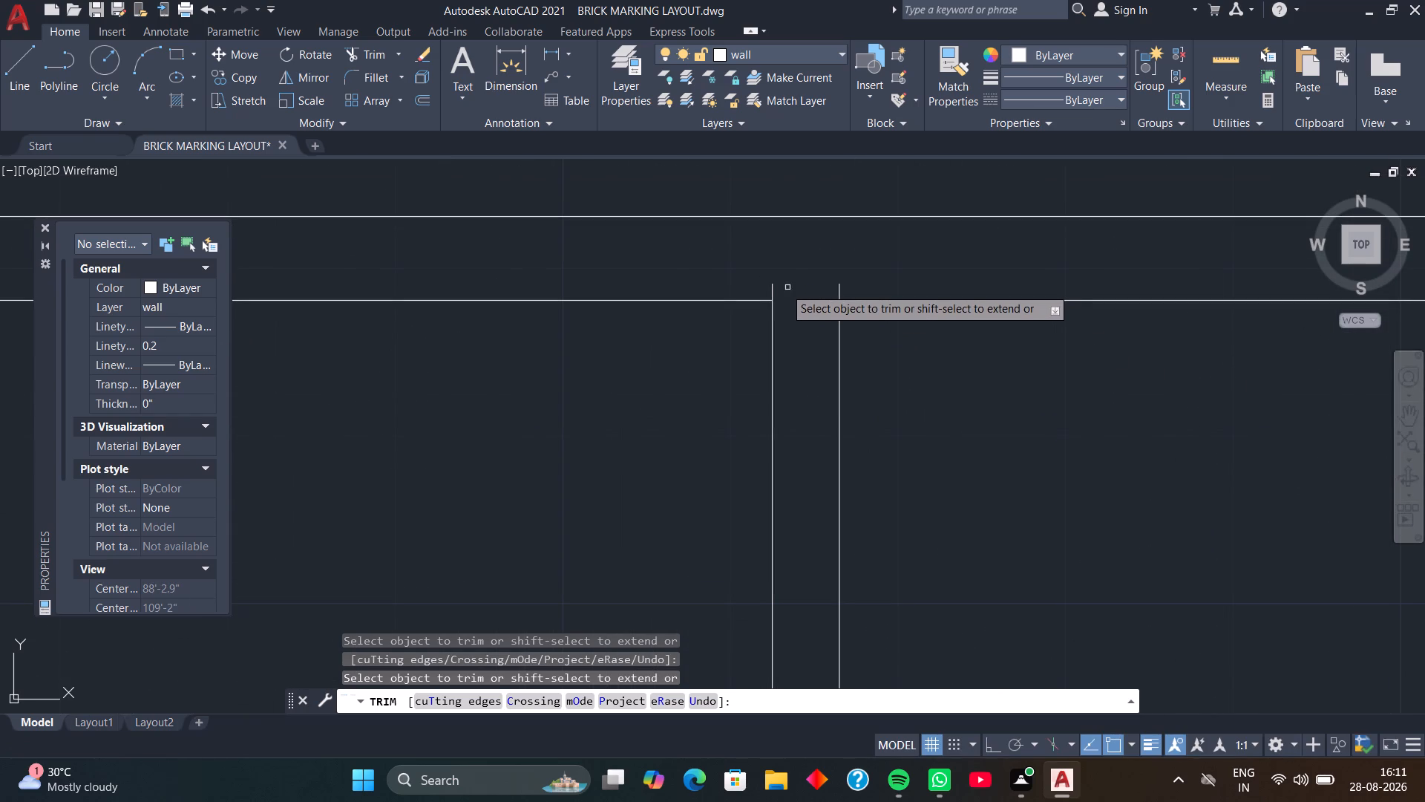
left_click(773, 287)
left_click(839, 287)
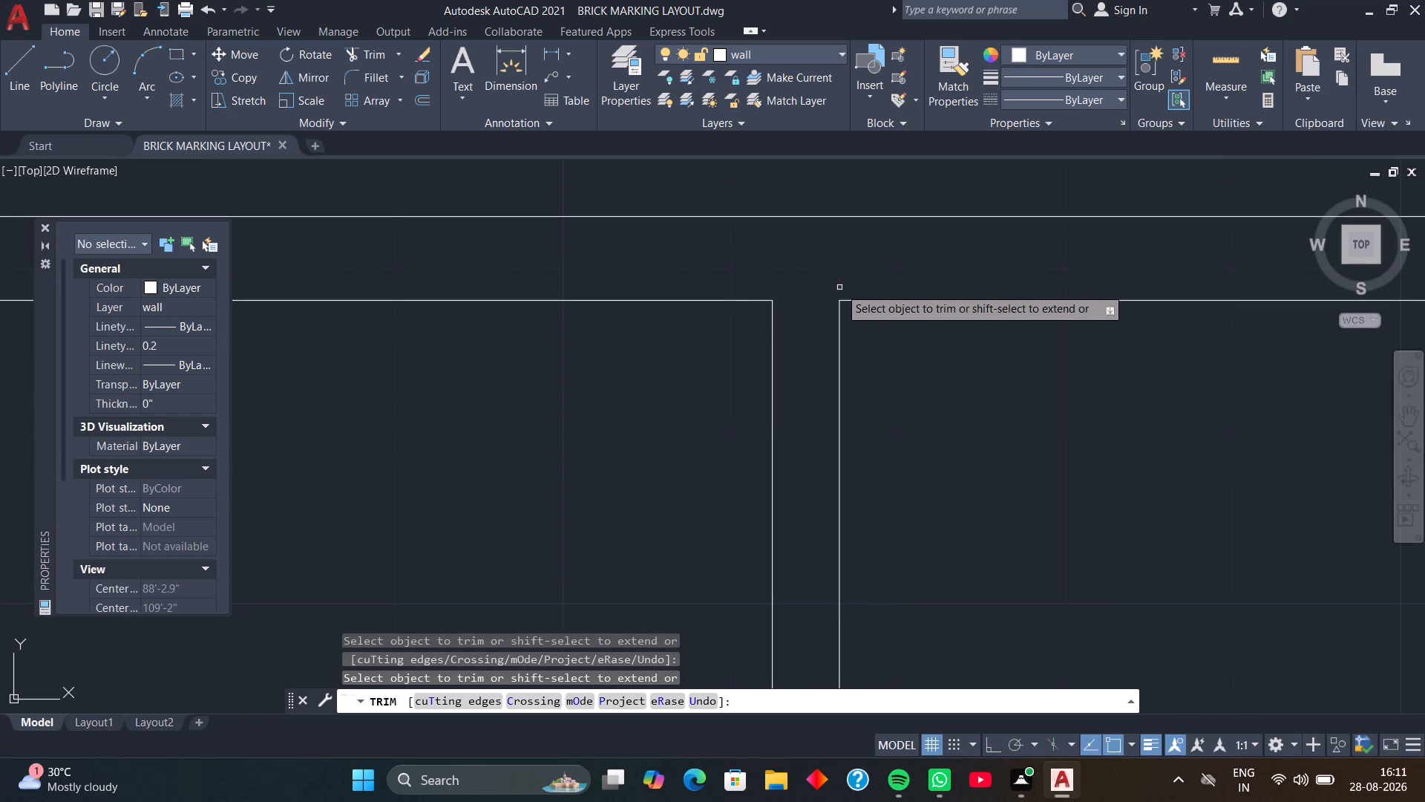
Trim the protruding upper end of the single vertical line nearest the left wall, where it crosses the row's top line.
scroll(737, 299, "down", 4)
middle_click_drag(724, 305, 981, 294)
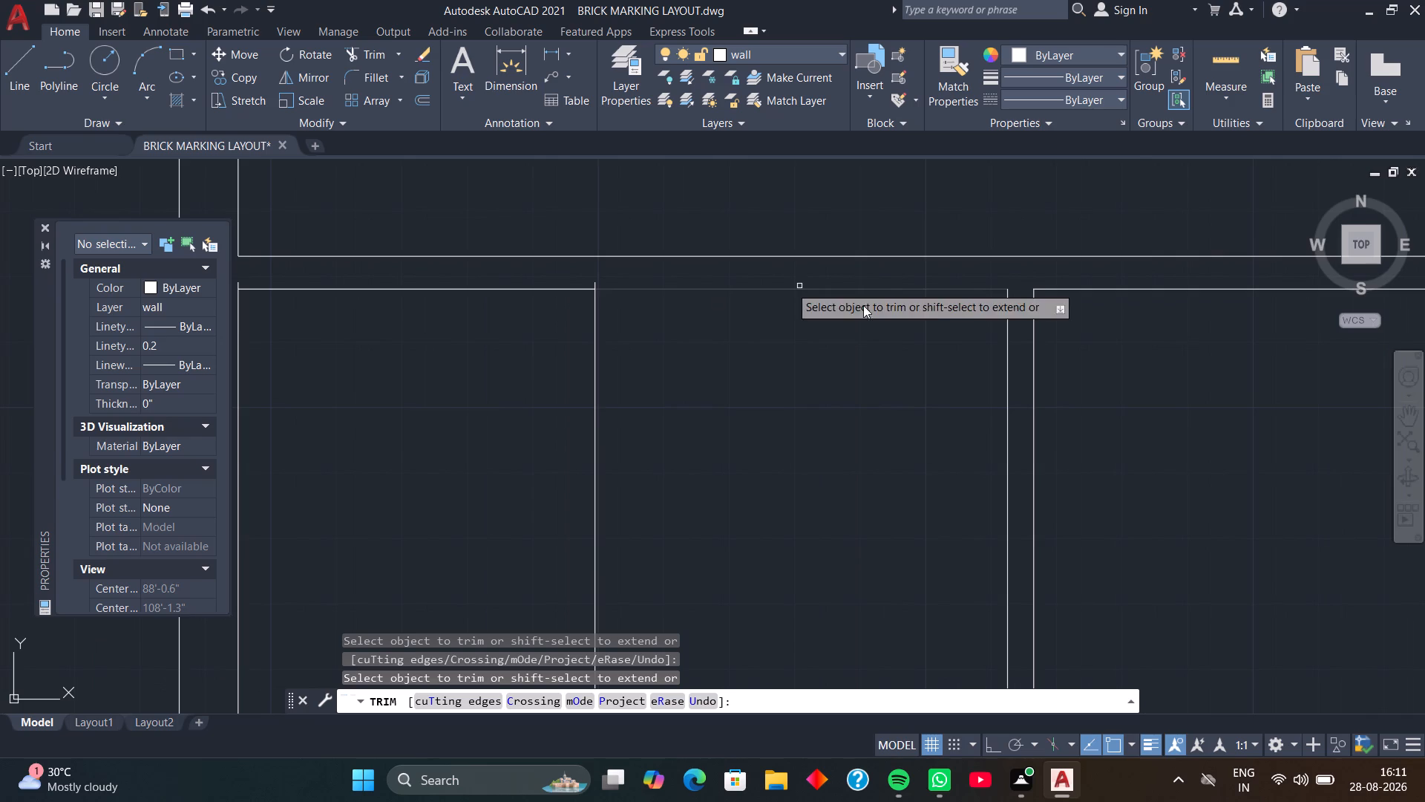
scroll(917, 304, "down", 2)
middle_click_drag(916, 308, 876, 327)
scroll(769, 321, "up", 4)
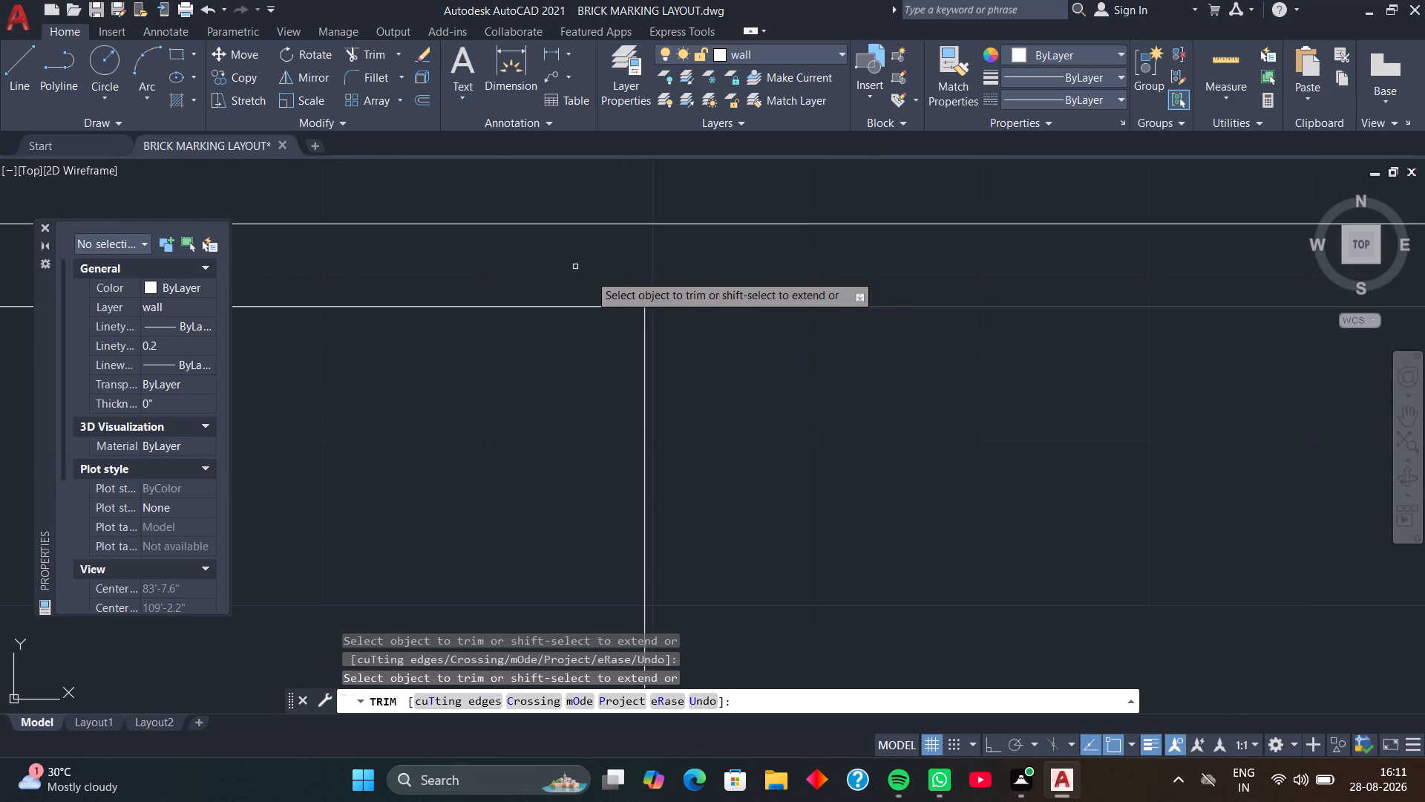
left_click(643, 293)
scroll(841, 296, "down", 2)
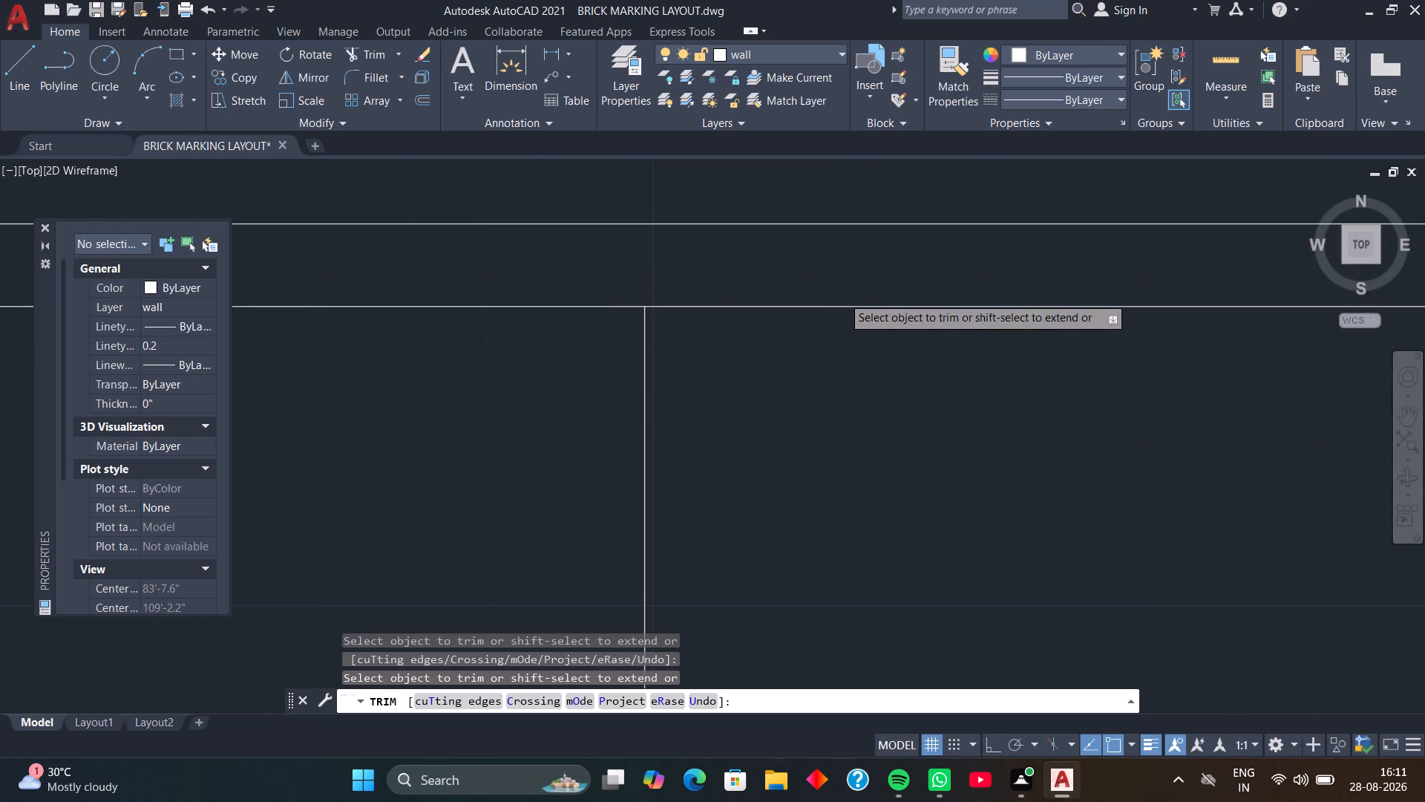
Trim the row's top-line segment between the thicker partition and the right inner wall line.
scroll(850, 298, "down", 2)
middle_click_drag(998, 353, 671, 353)
middle_click_drag(1044, 365, 888, 396)
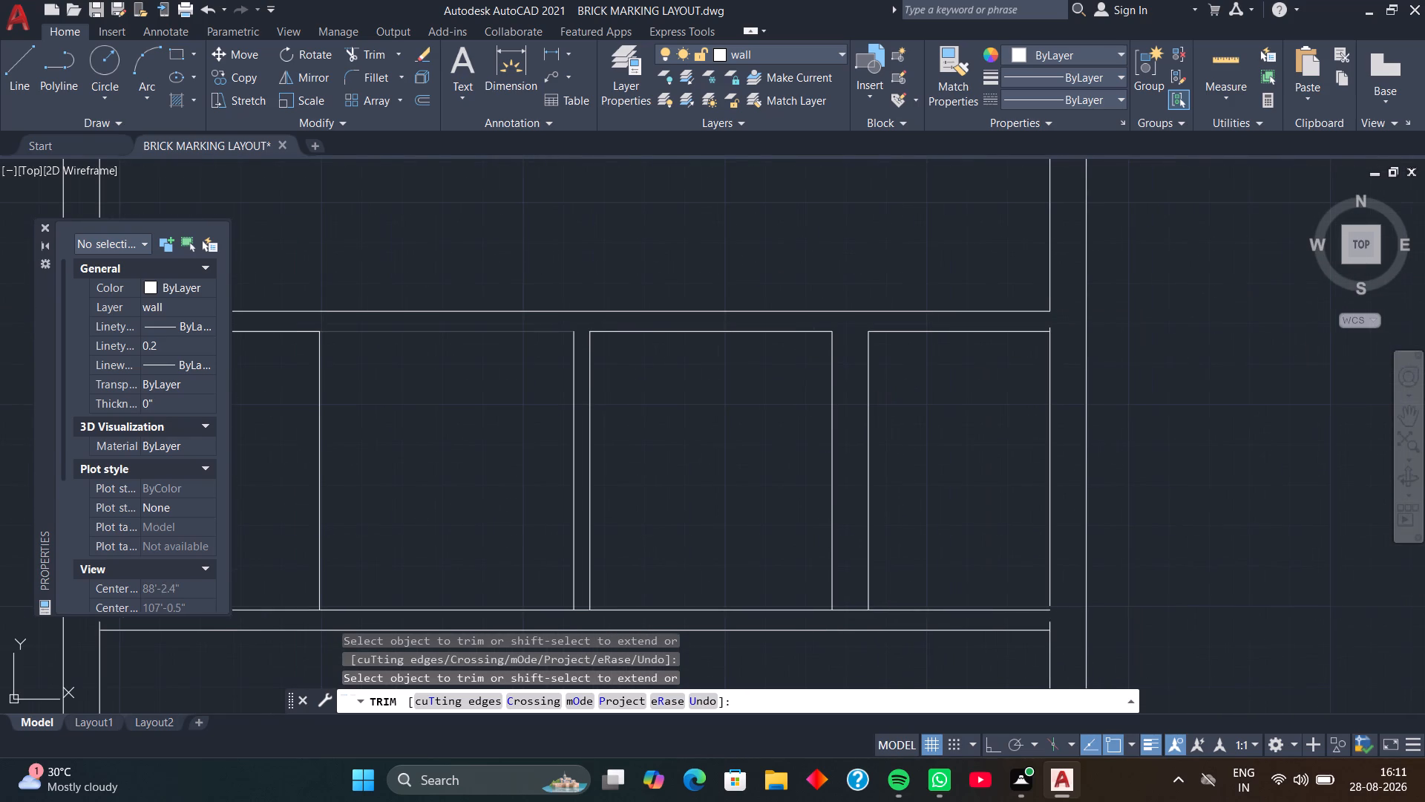
left_click(968, 332)
scroll(1049, 329, "up", 2)
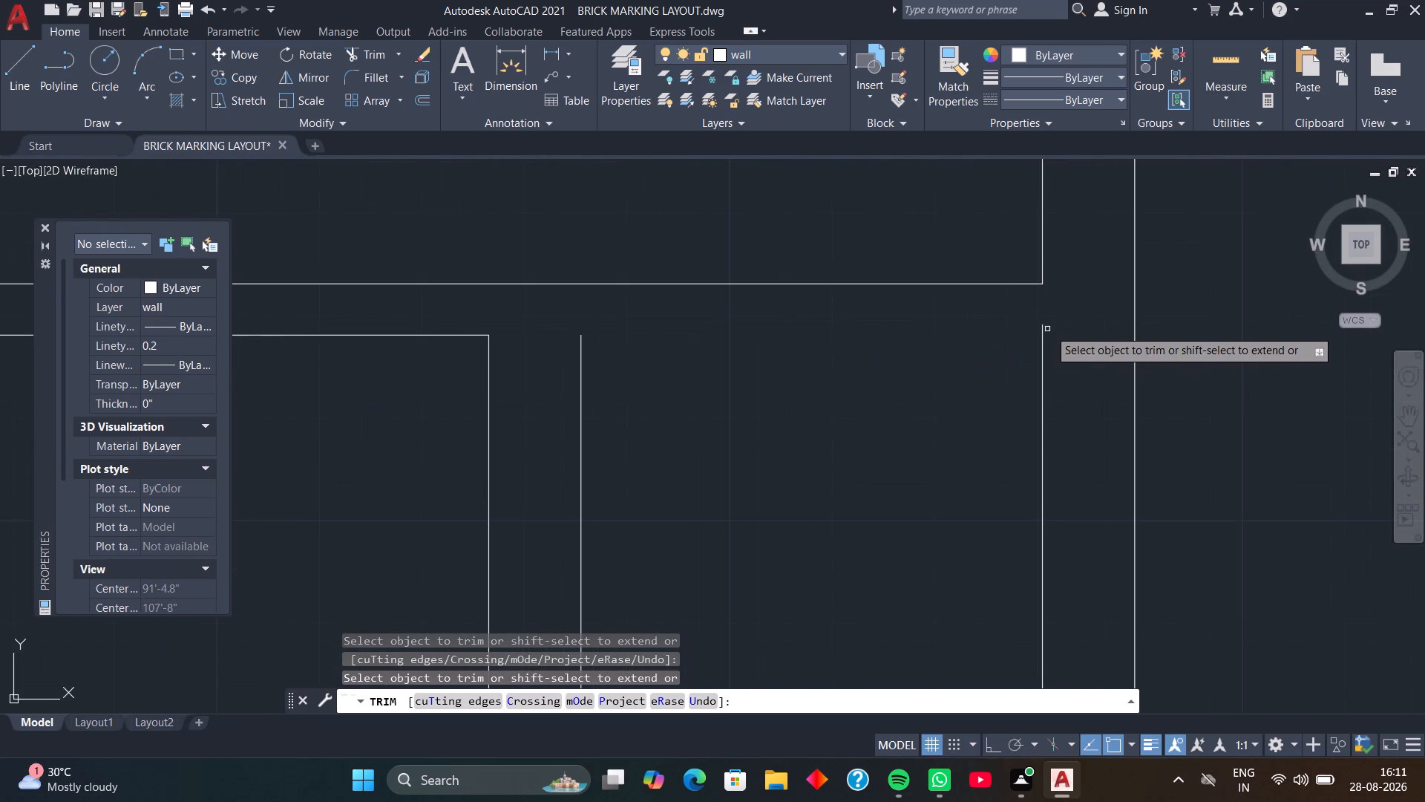
Offset the bottom line of the large upper room 9" downward into the middle row.
scroll(910, 350, "down", 2)
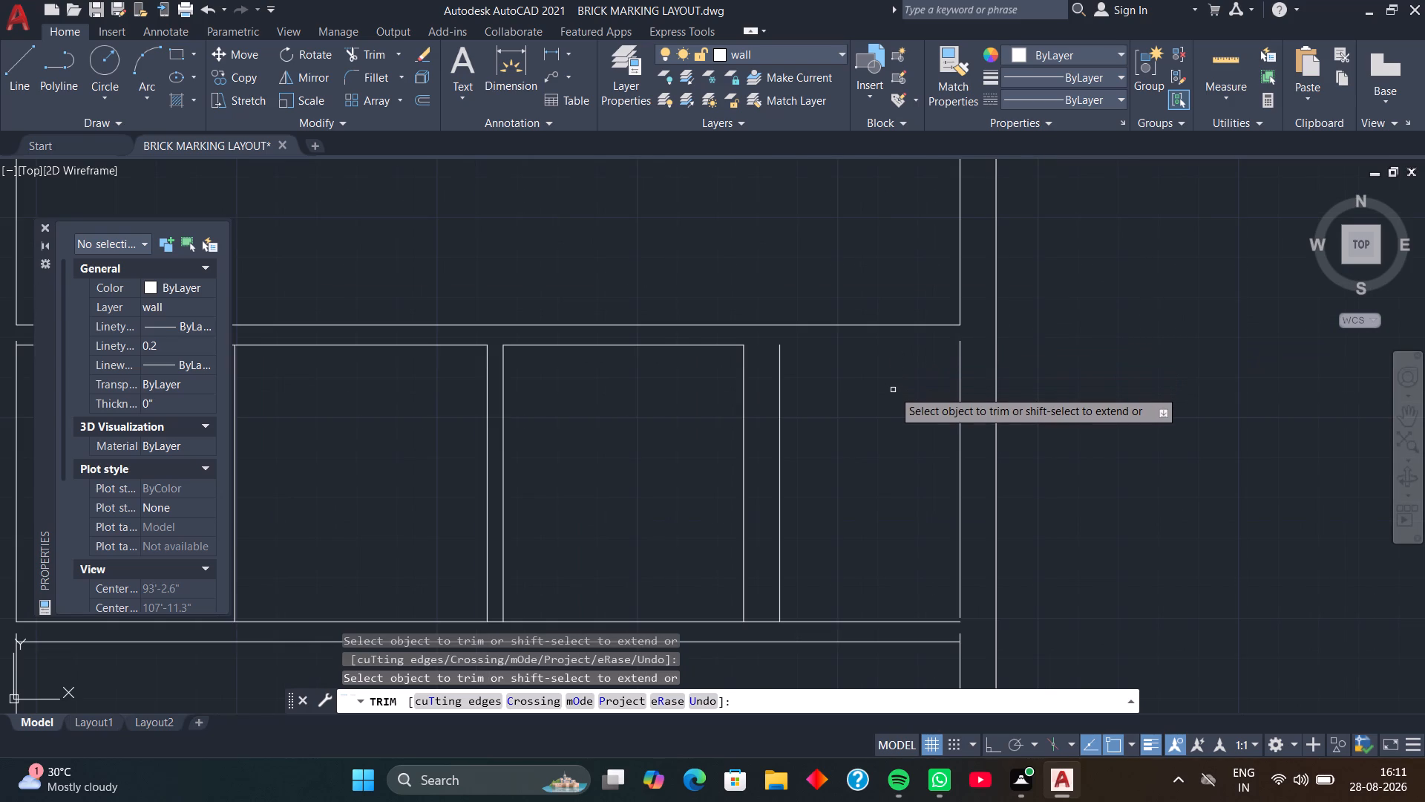
key("Return")
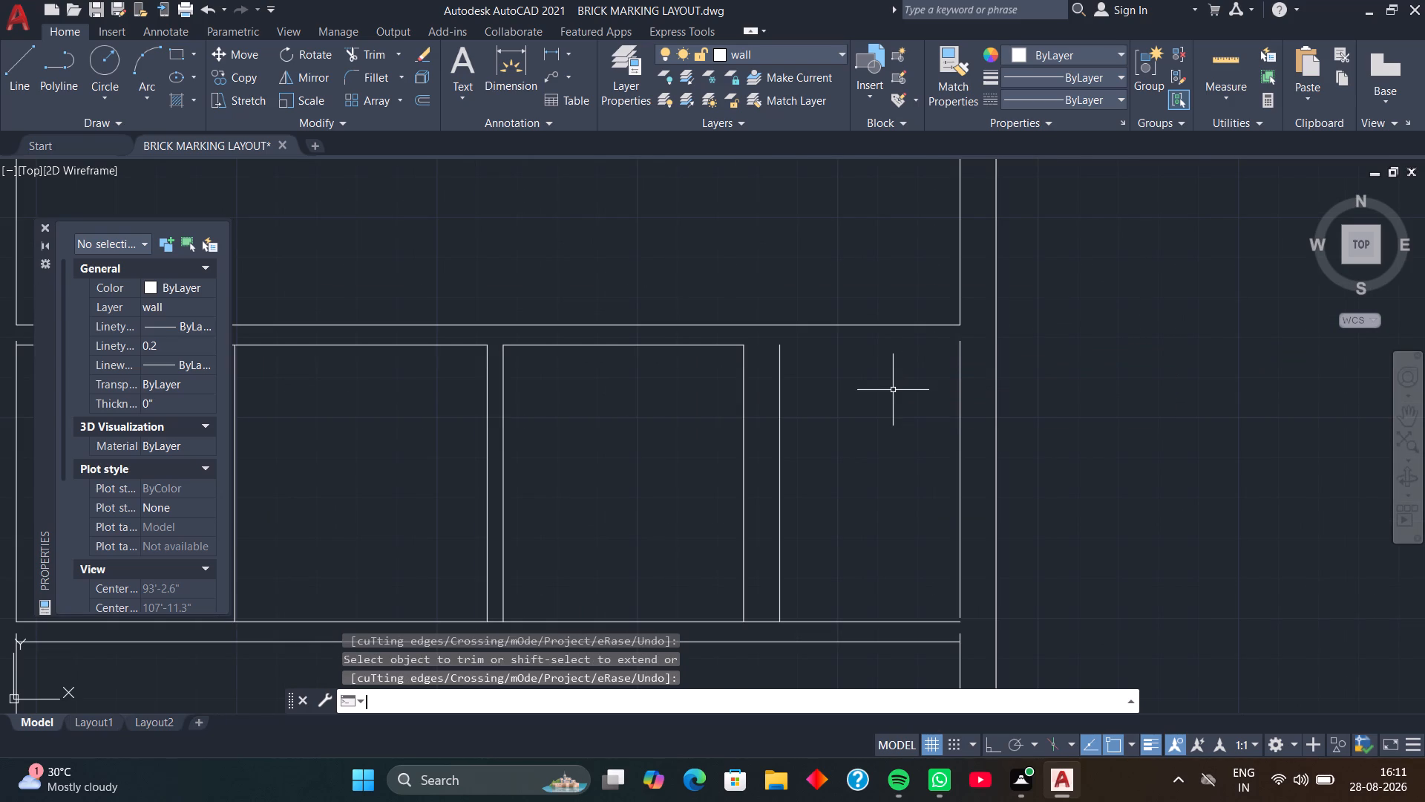
type("o")
key("space")
key("space")
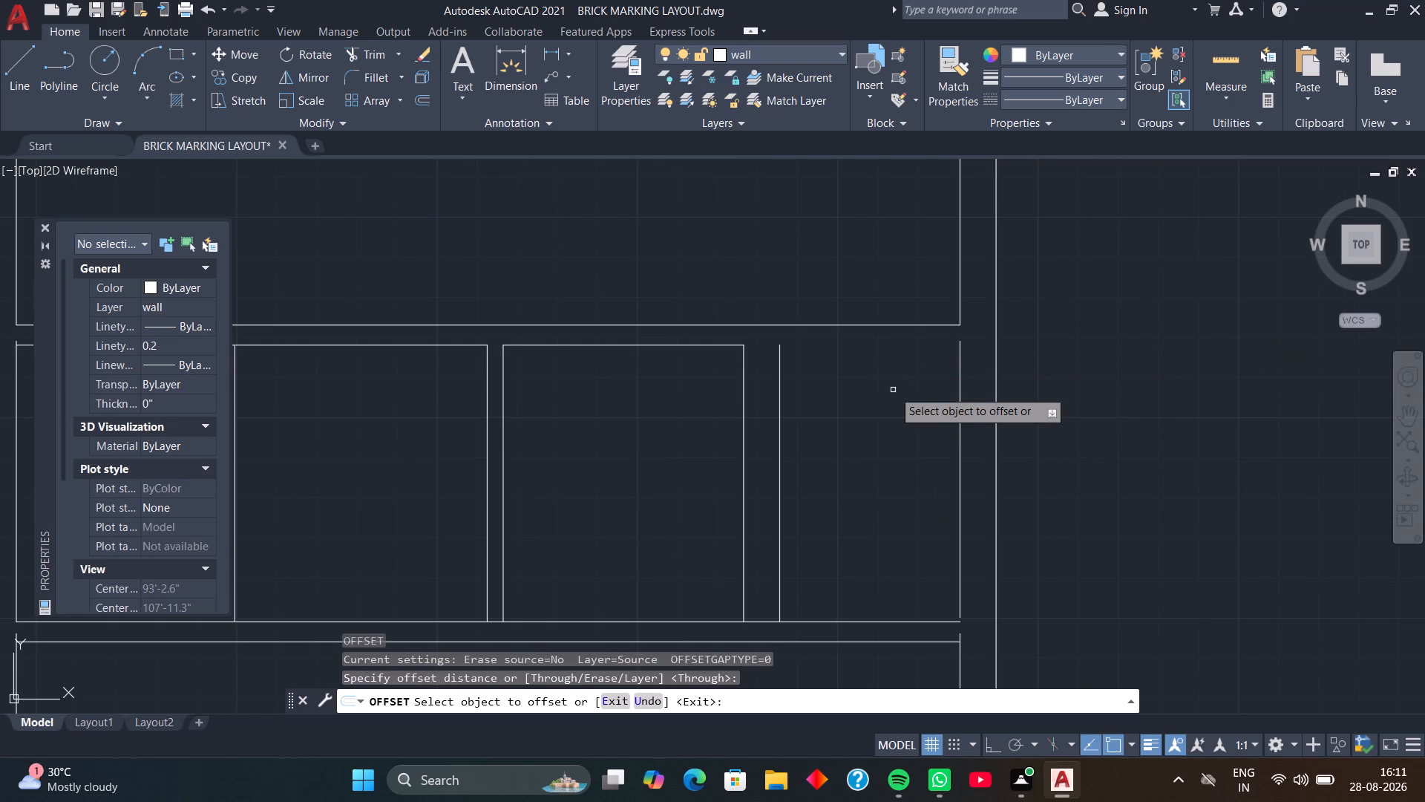
left_click(885, 325)
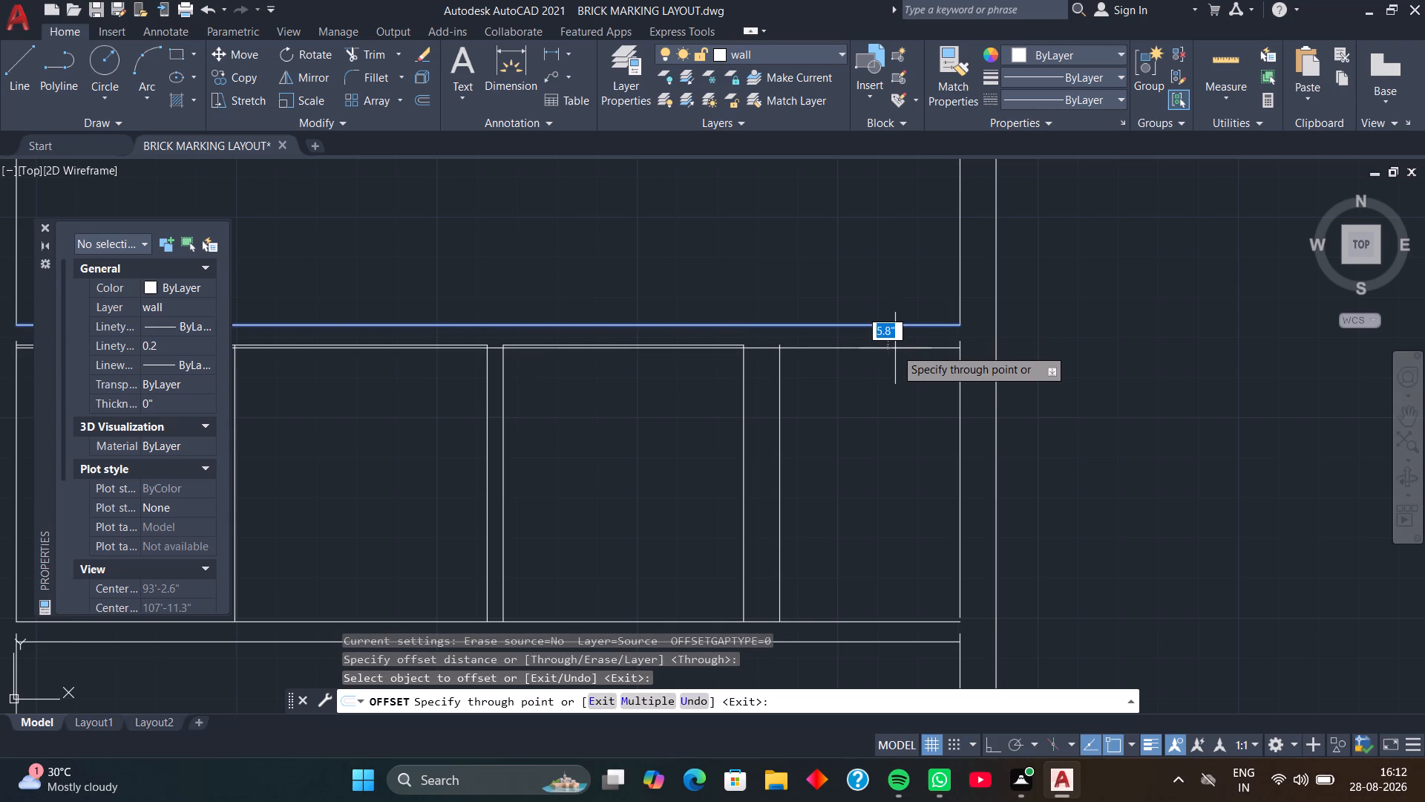
key("9")
key("Return")
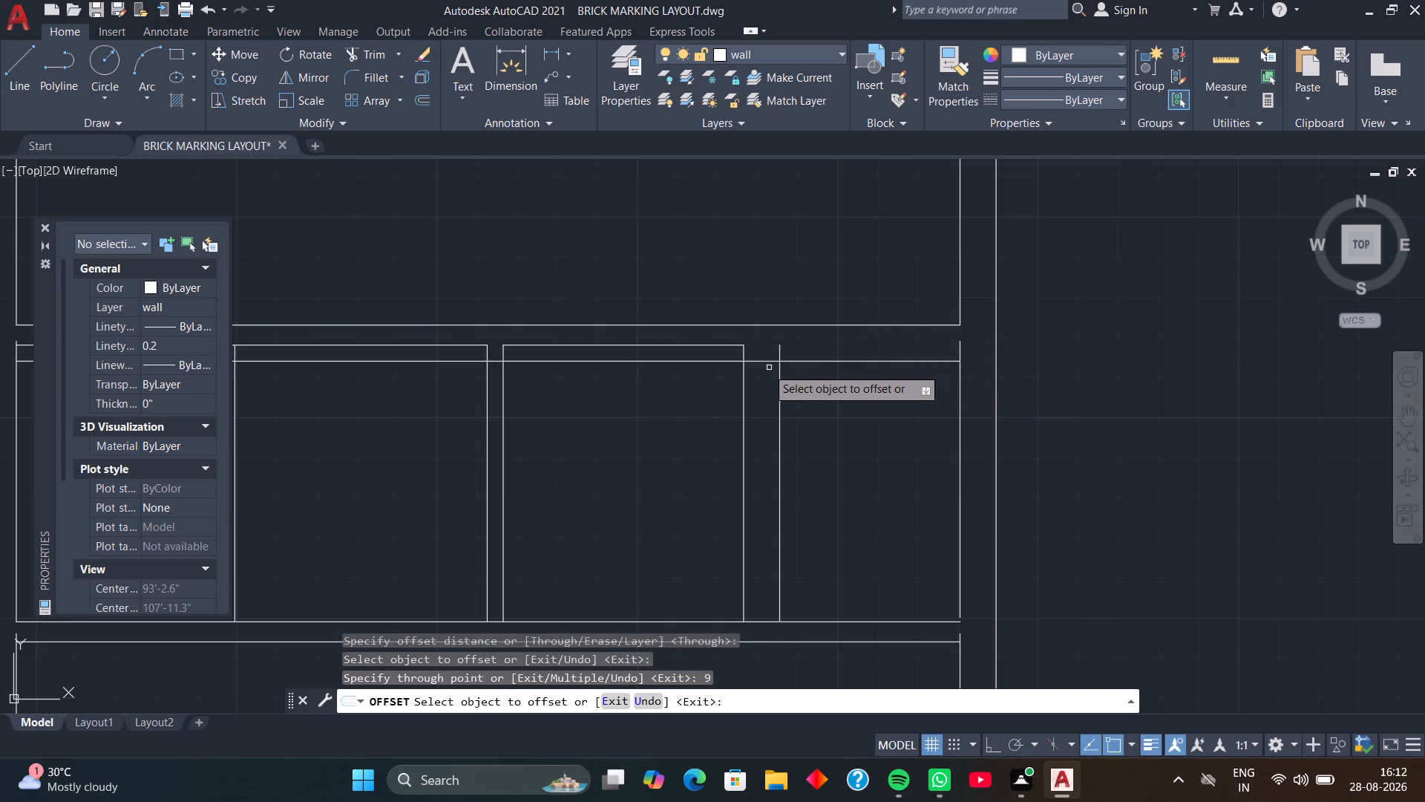
key("space")
Trim the new 9" offset line between the thicker partition's faces, plus the partition's right face and right inner wall line above it.
type("tr")
key("space")
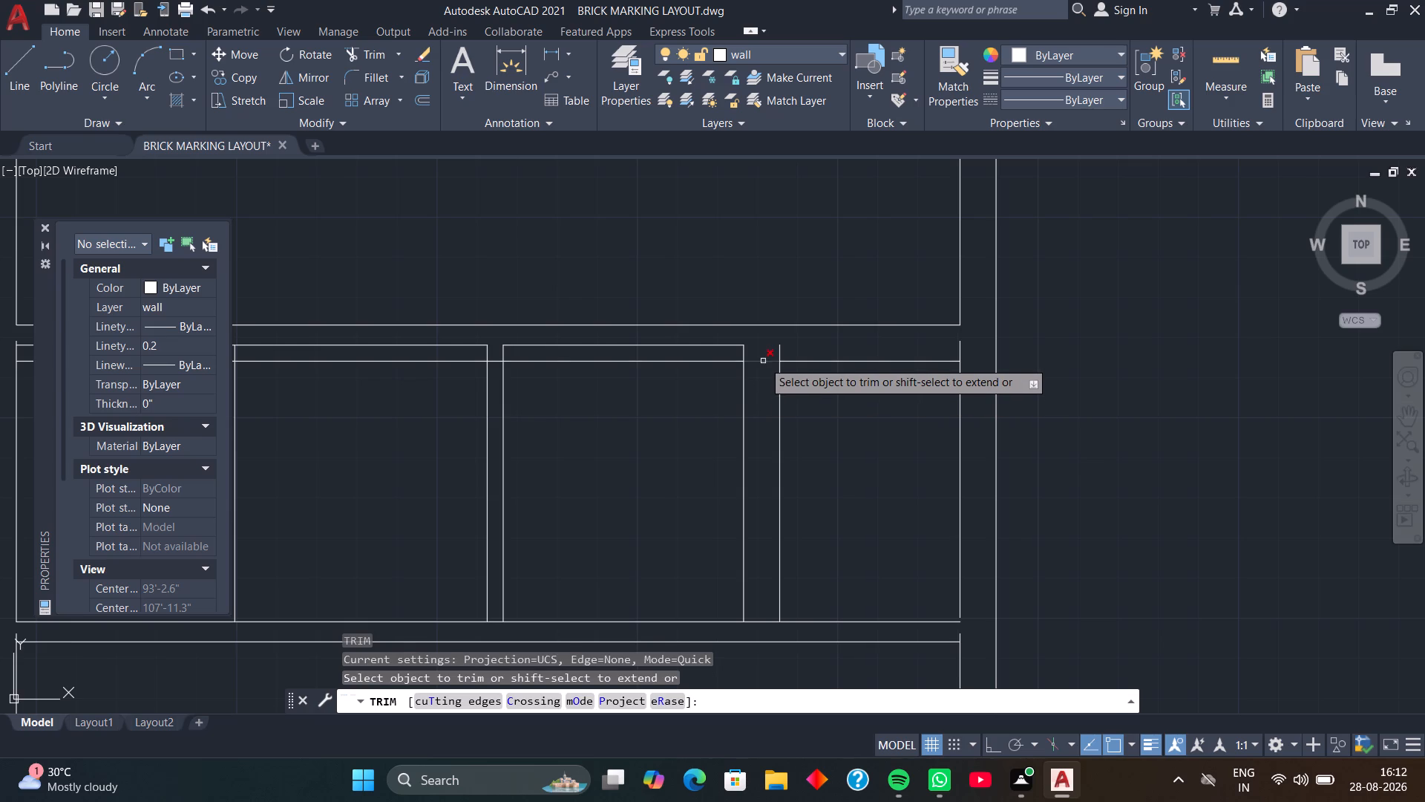
left_click(763, 361)
key("space")
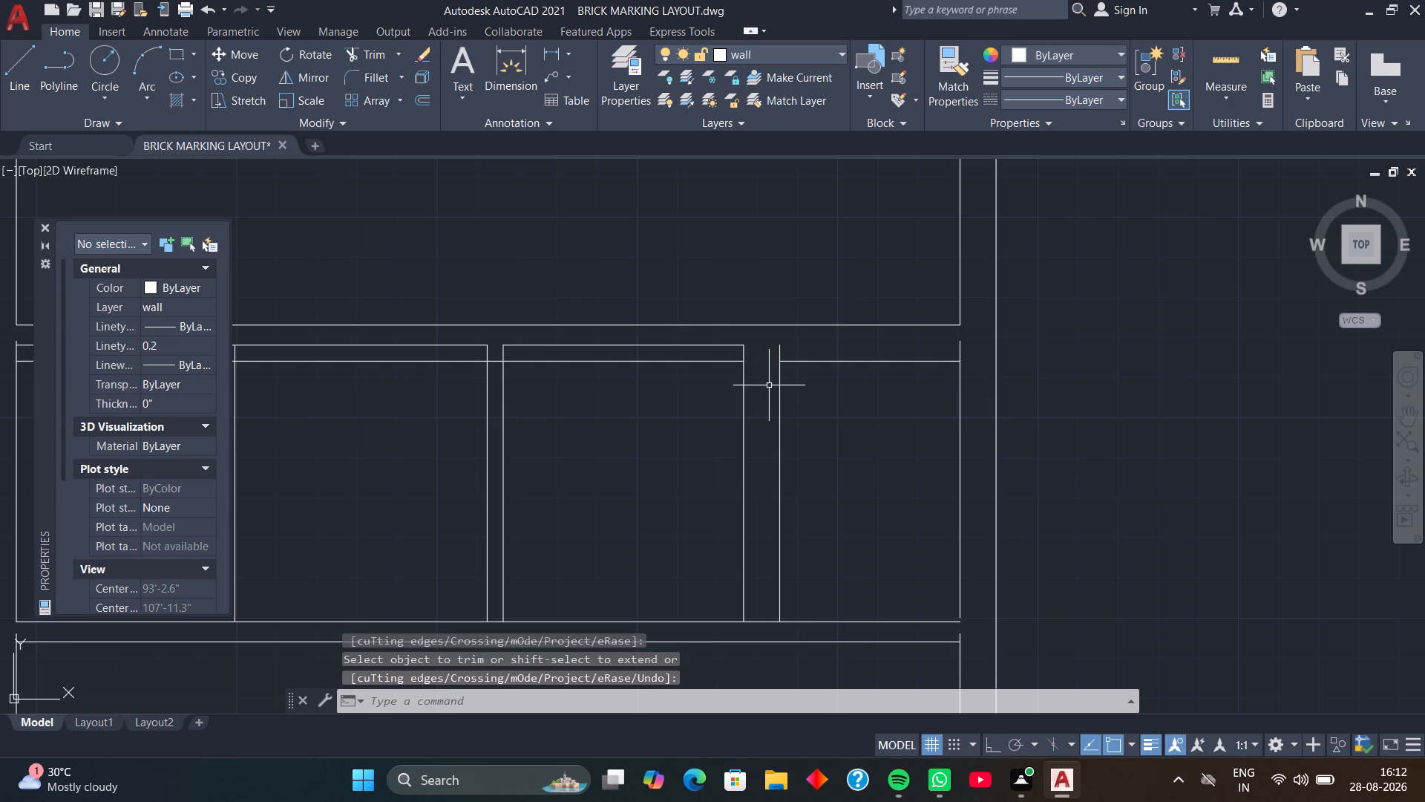
type("tr")
key("space")
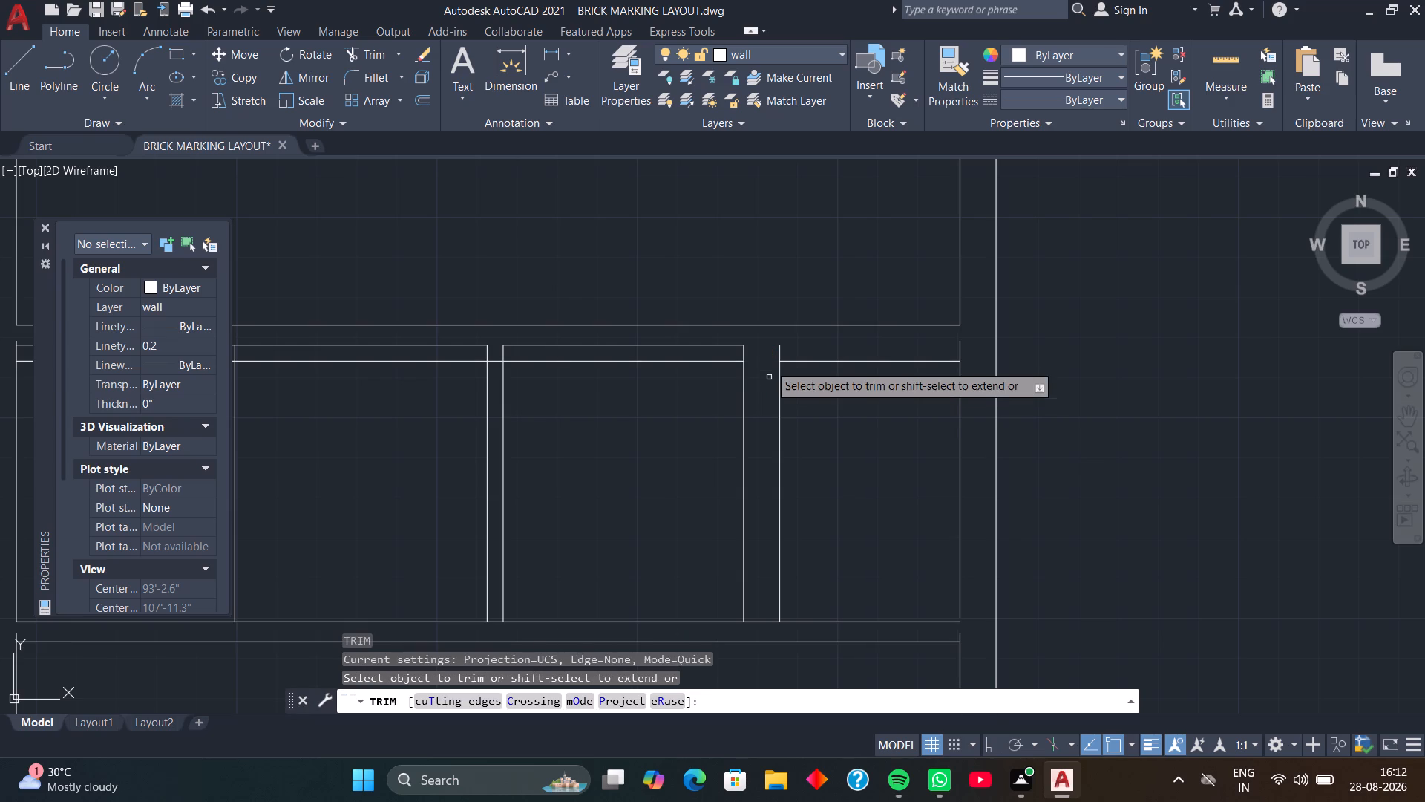
left_click(782, 349)
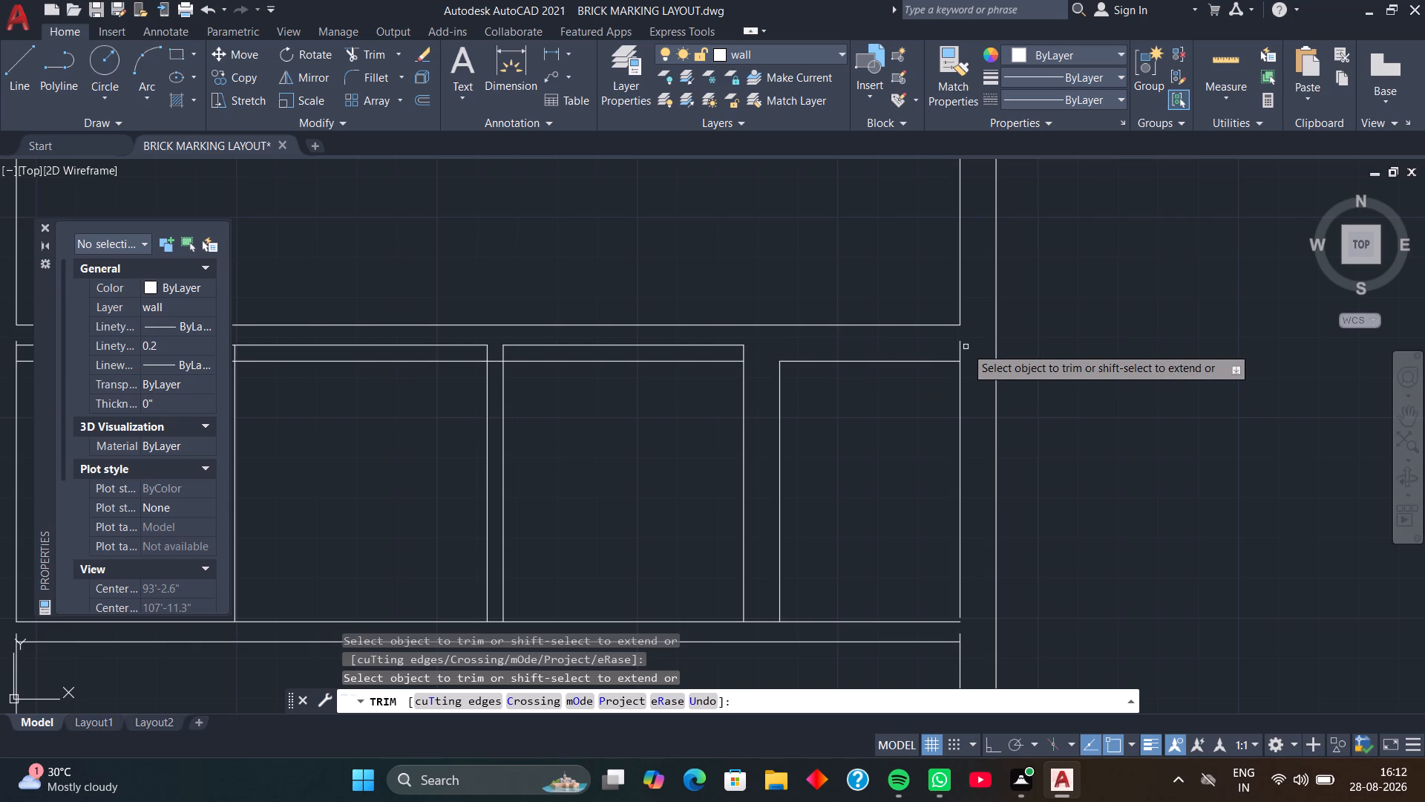
left_click(963, 349)
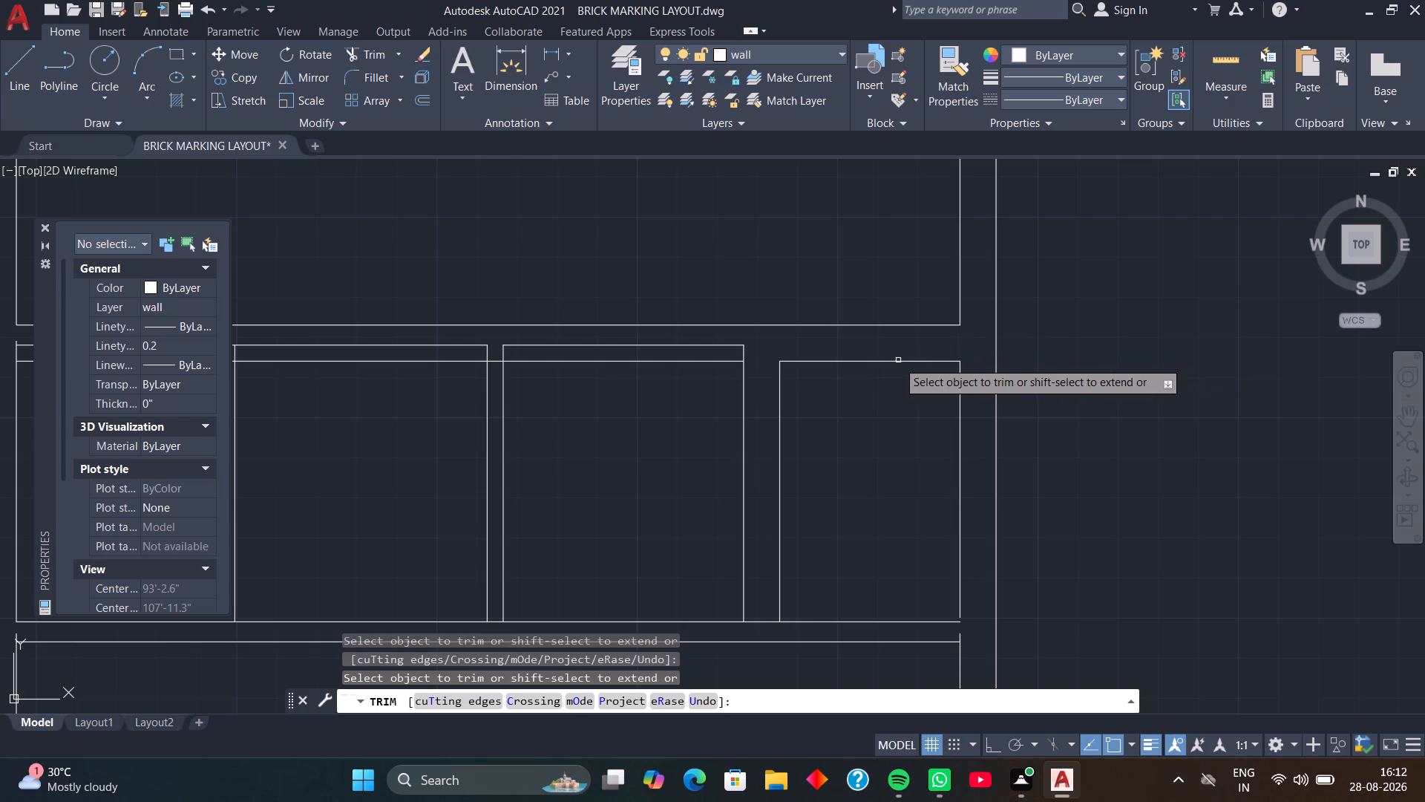
scroll(896, 363, "down", 2)
middle_click_drag(883, 396, 955, 396)
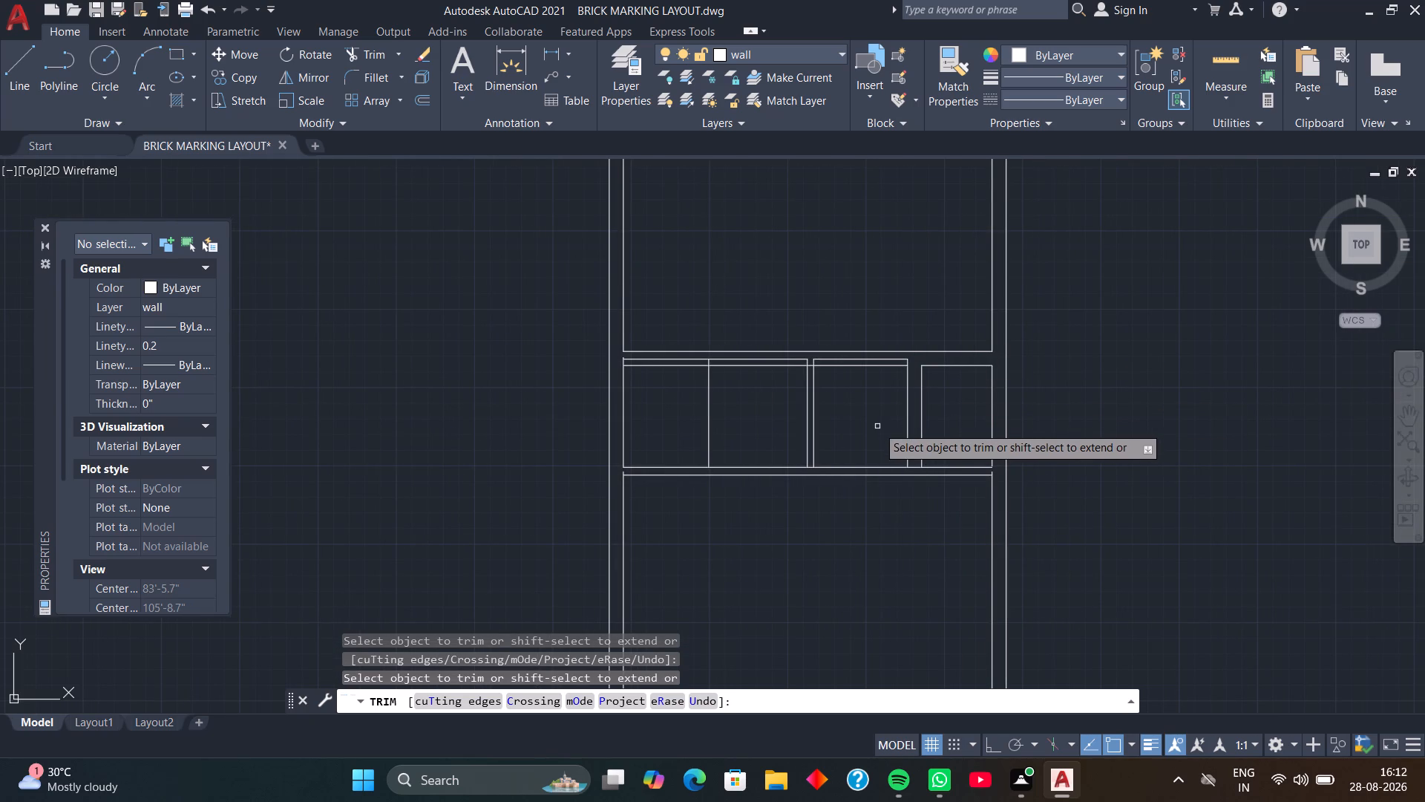
key("space")
Erase the leftover part of the 9" offset line spanning from the left wall to the thicker partition.
scroll(867, 405, "up", 1)
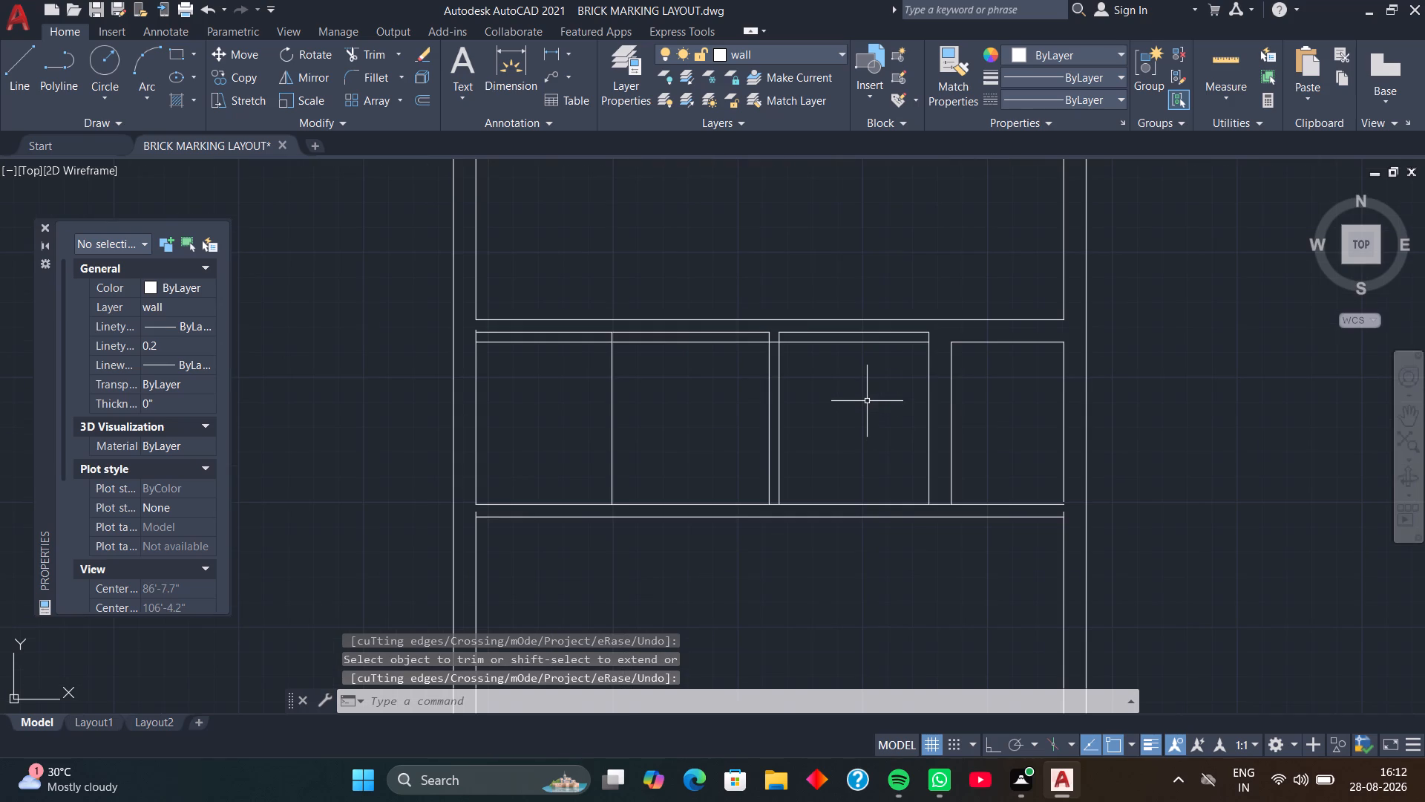
left_click(849, 342)
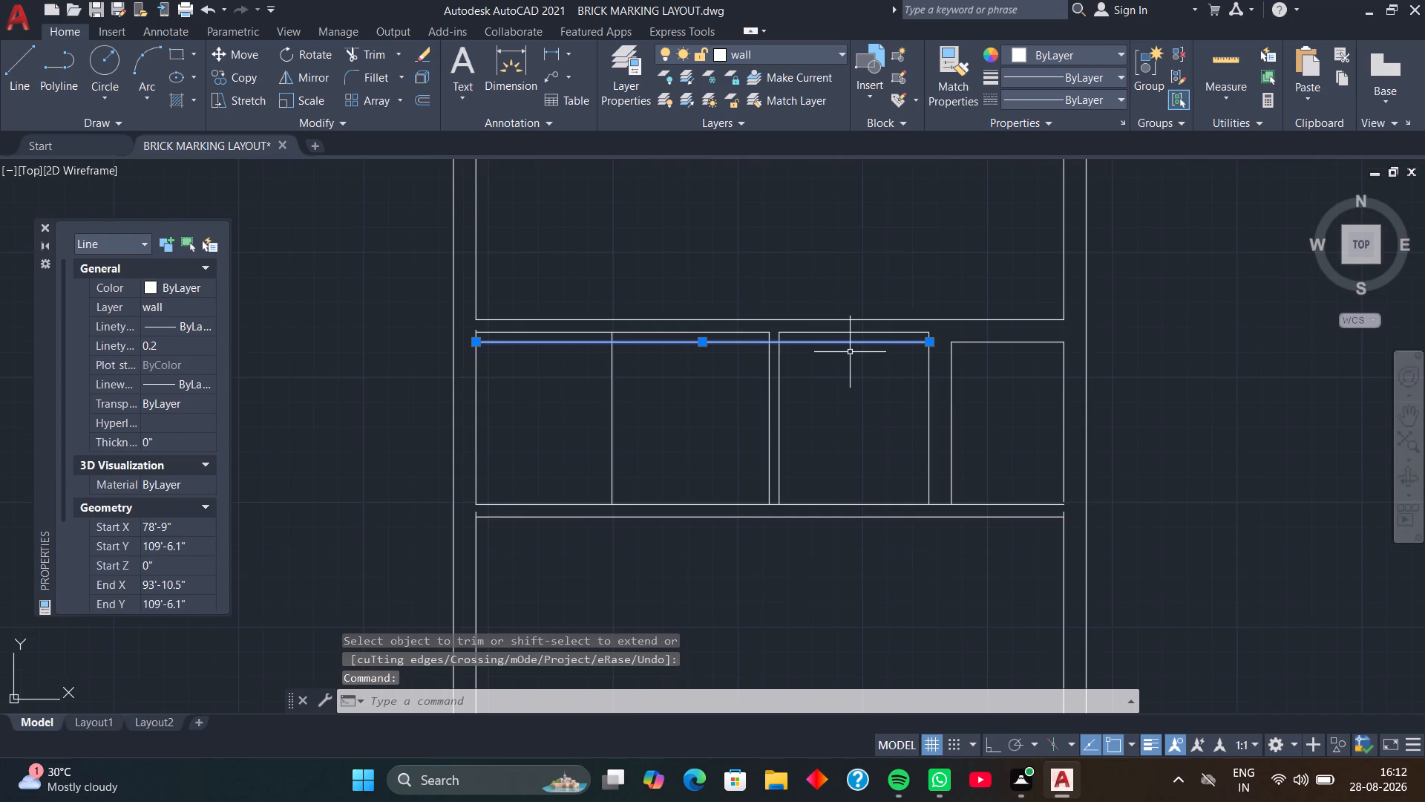
key("Delete")
Trim the upper end of the left inner wall line protruding above the middle row's top line.
scroll(850, 352, "up", 1)
middle_click_drag(615, 345, 1072, 402)
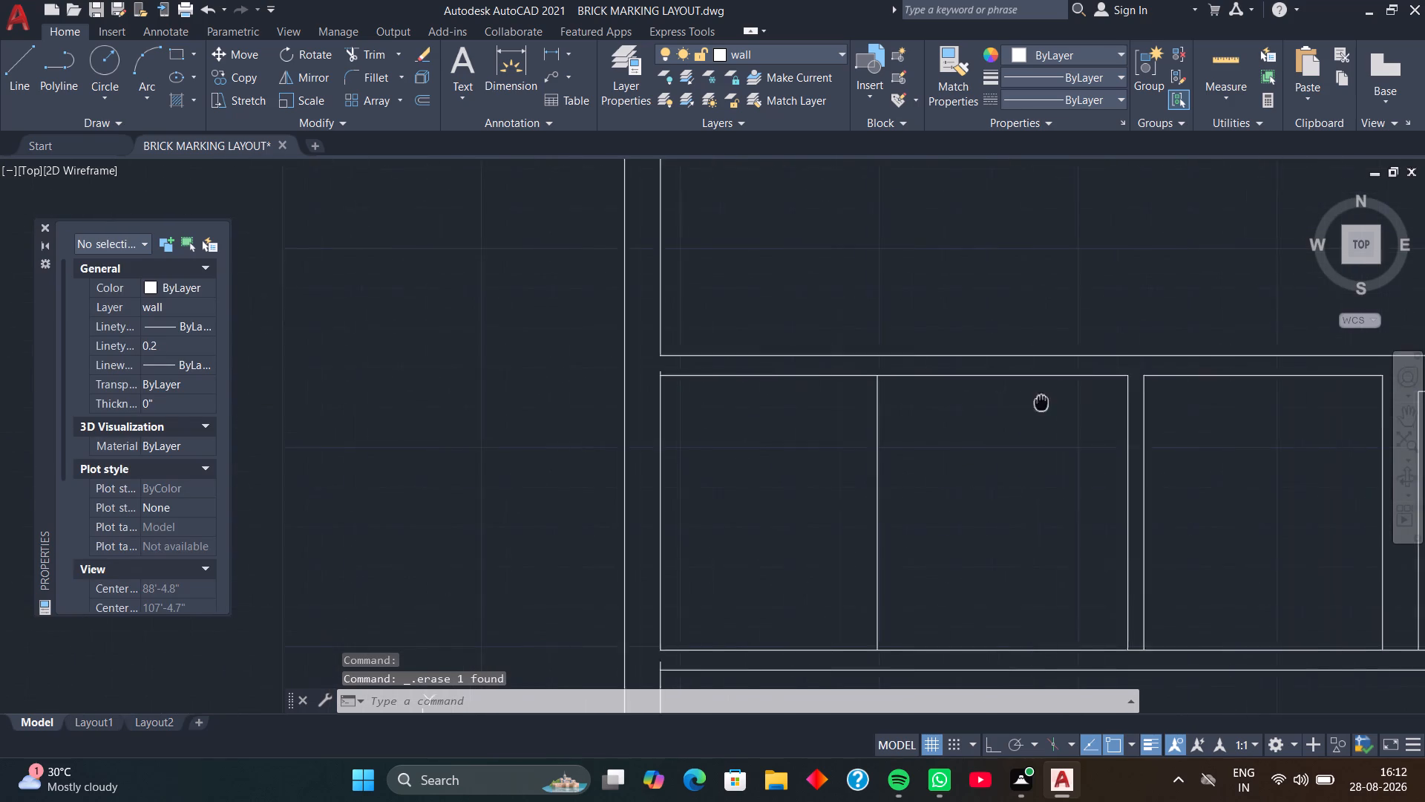
middle_click_drag(1072, 402, 1110, 402)
scroll(848, 402, "up", 3)
middle_click_drag(772, 390, 1001, 440)
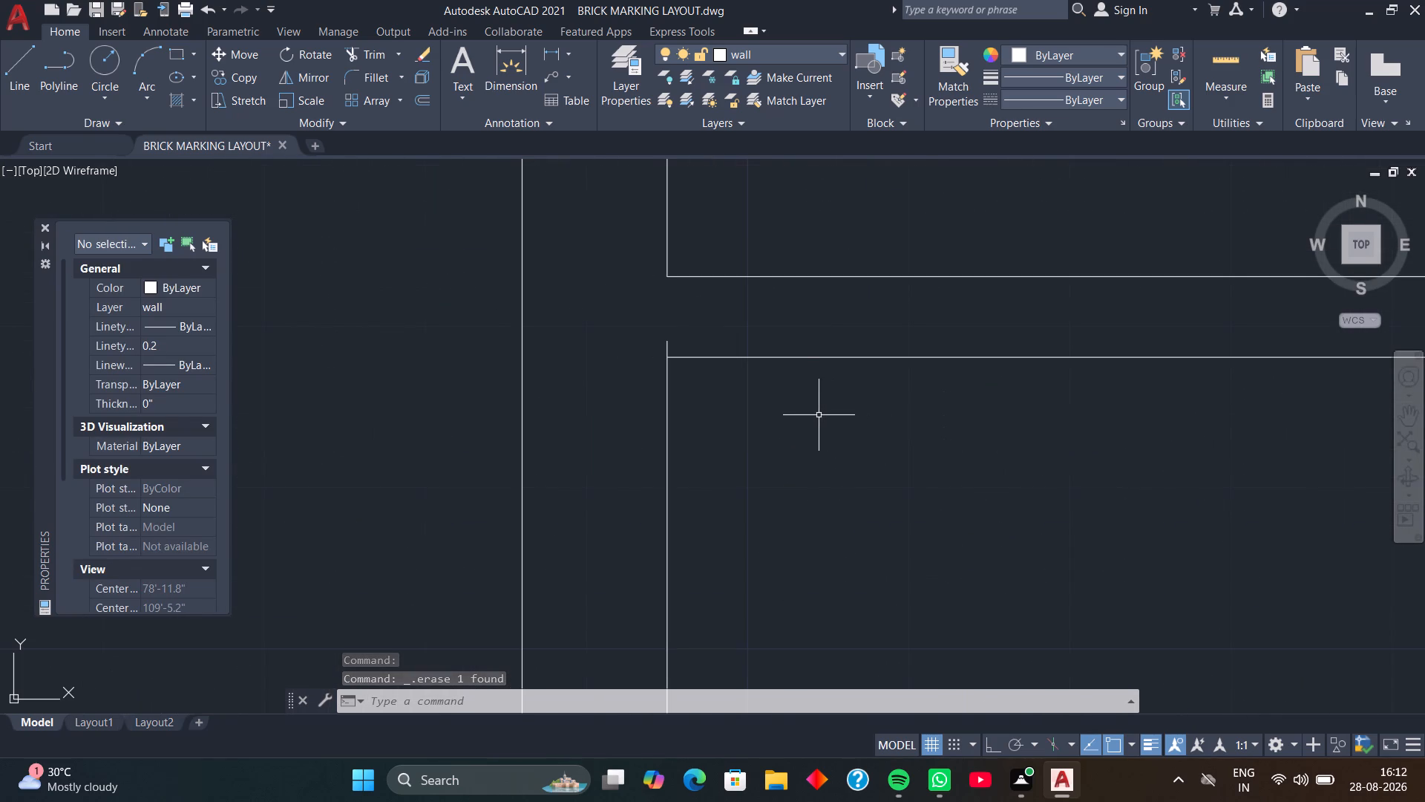
type("tr")
key("space")
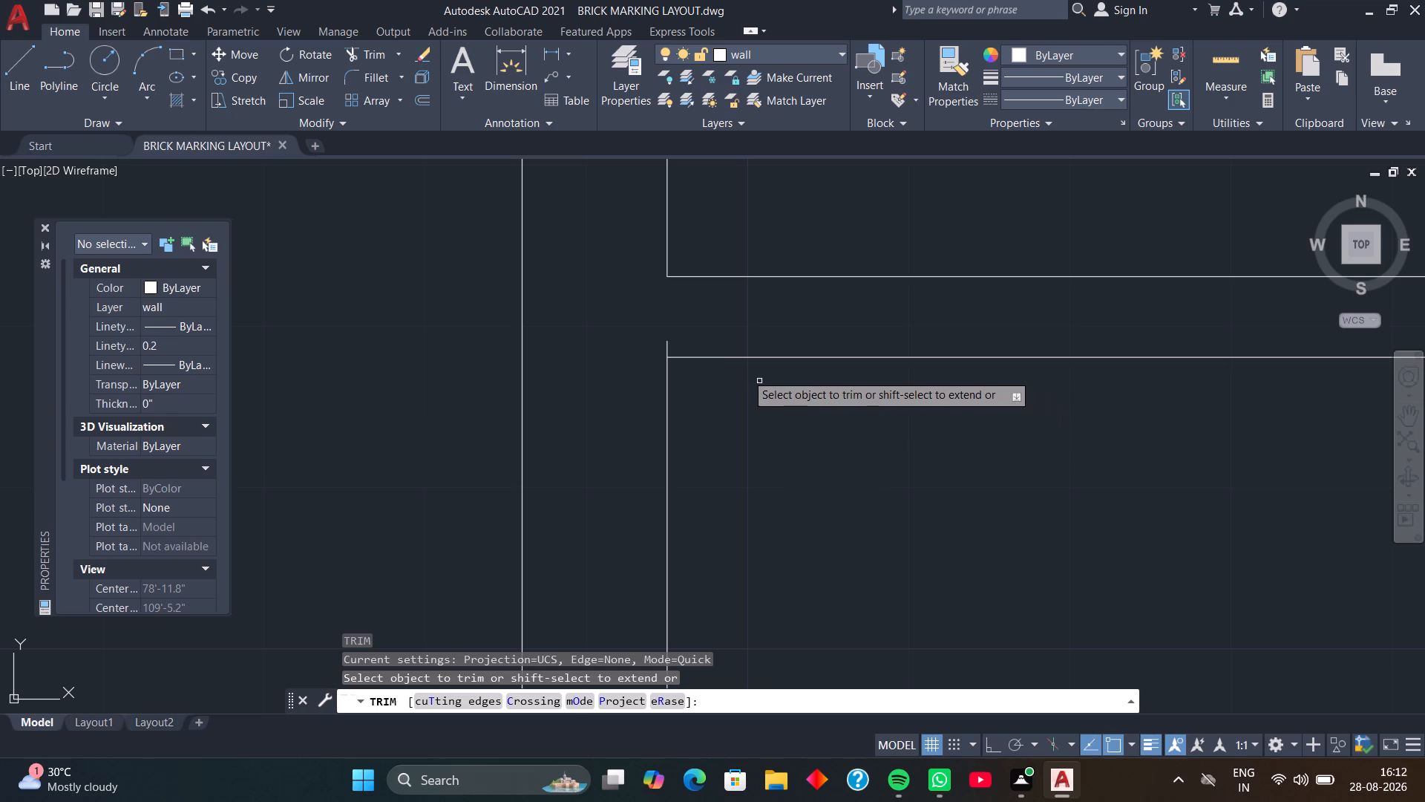
left_click(668, 345)
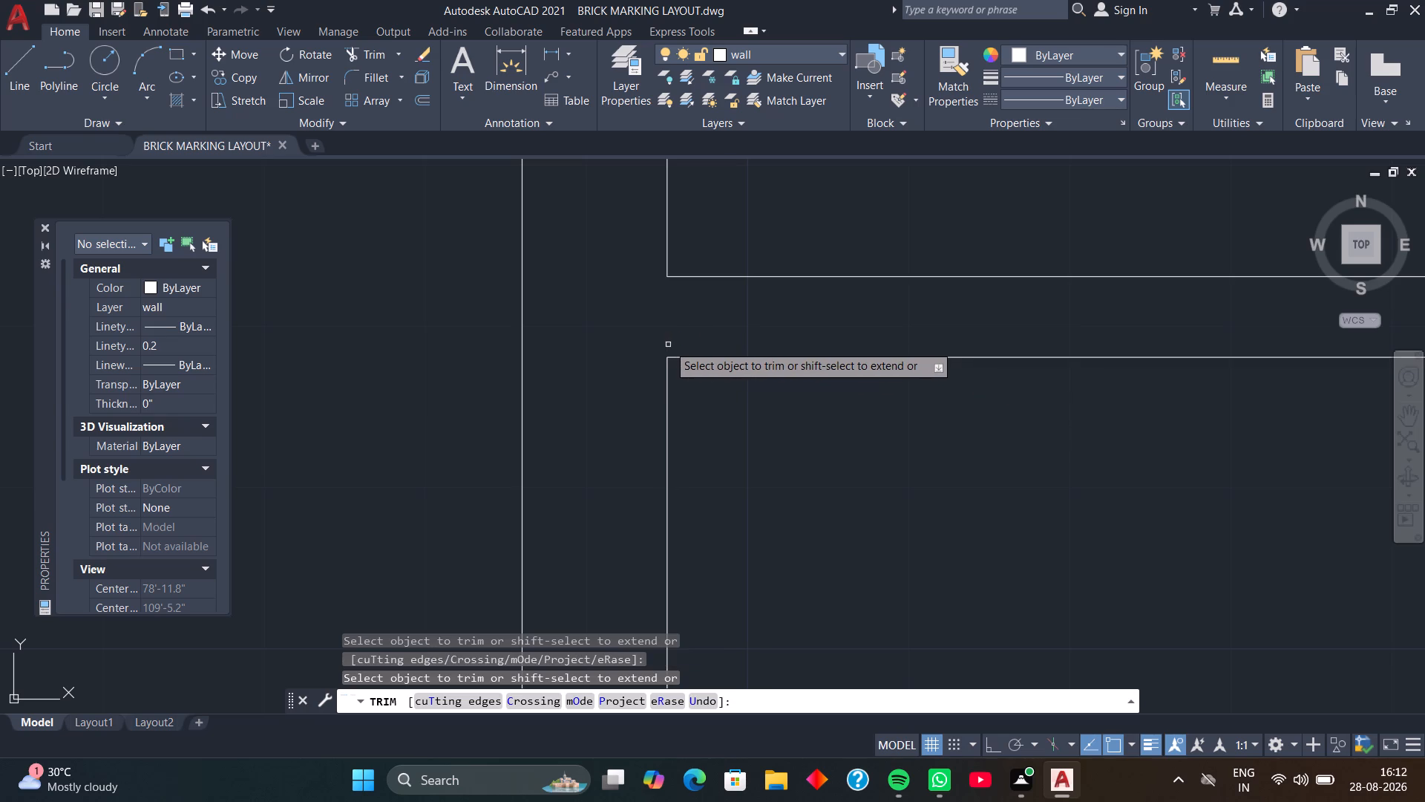
scroll(748, 376, "down", 3)
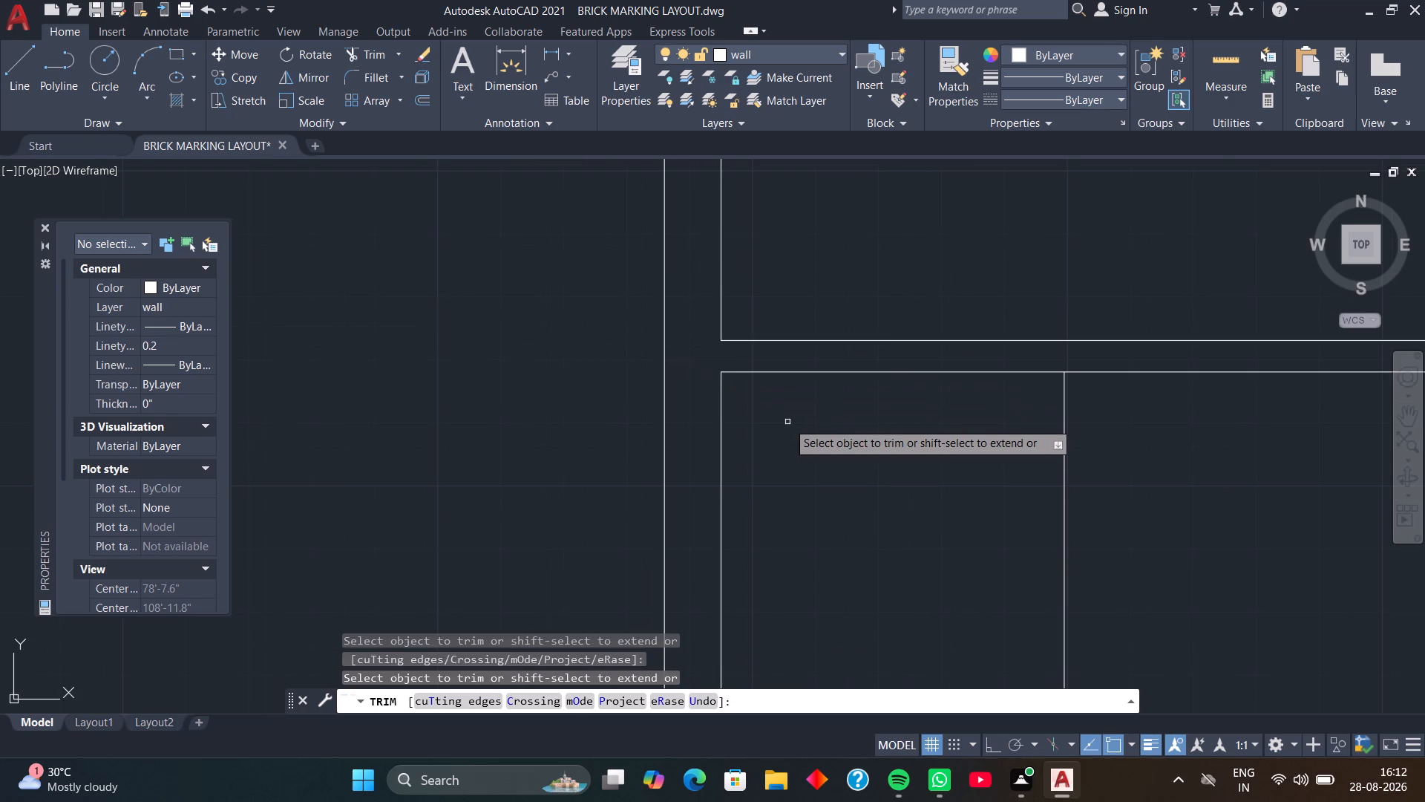
scroll(828, 488, "down", 1)
key("space")
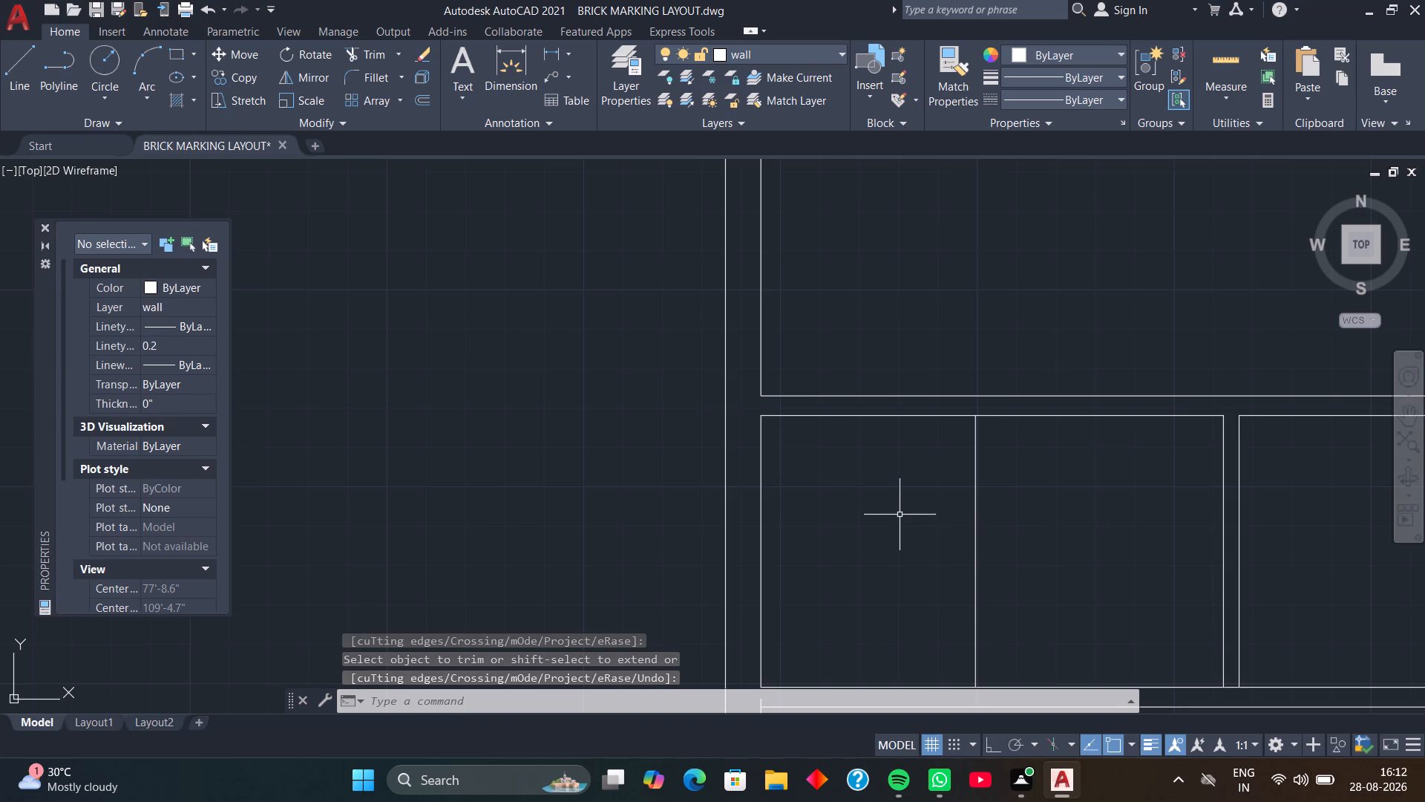
Erase the single vertical line and both faces of the thin central partition in the middle row.
scroll(907, 510, "down", 1)
middle_click_drag(971, 506, 845, 475)
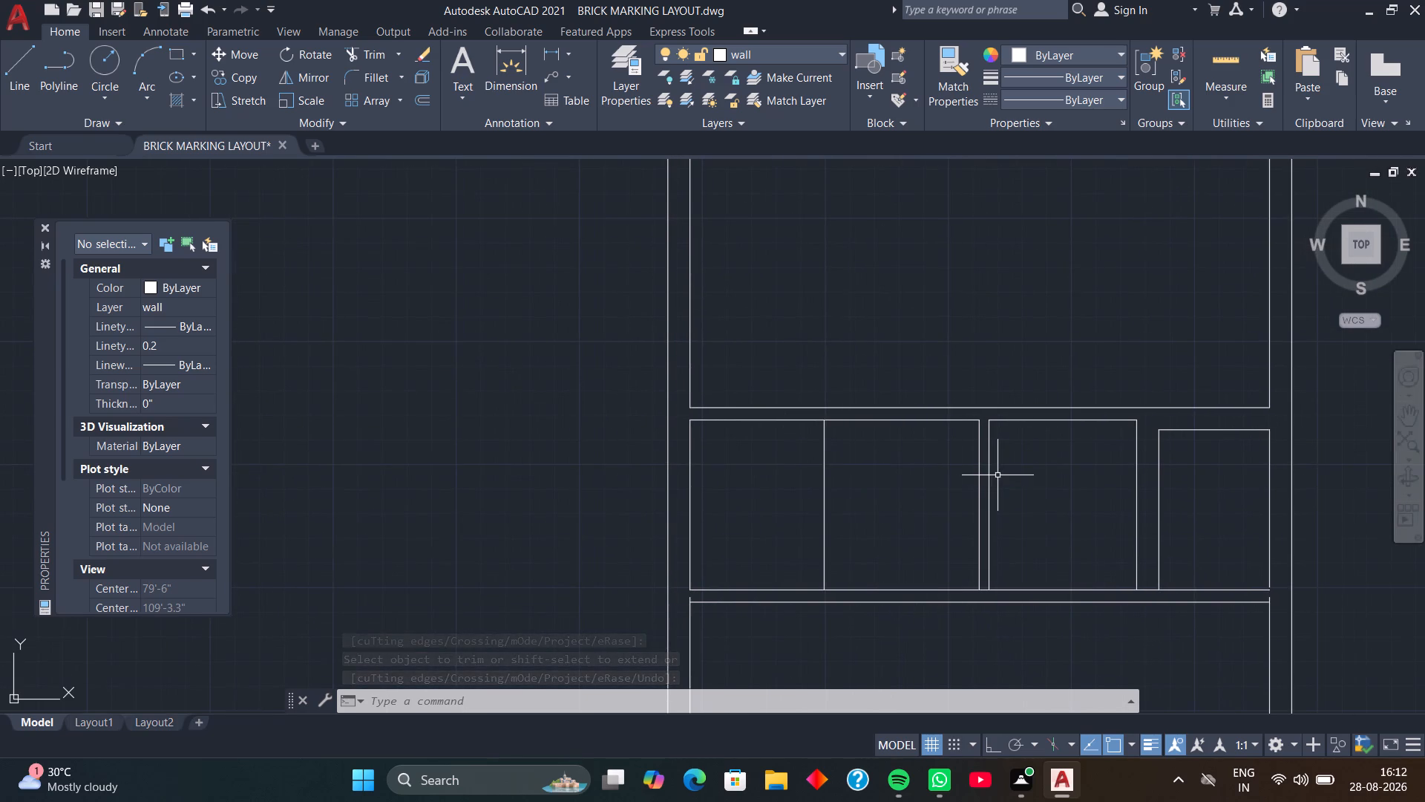
left_click(1002, 475)
left_click(799, 498)
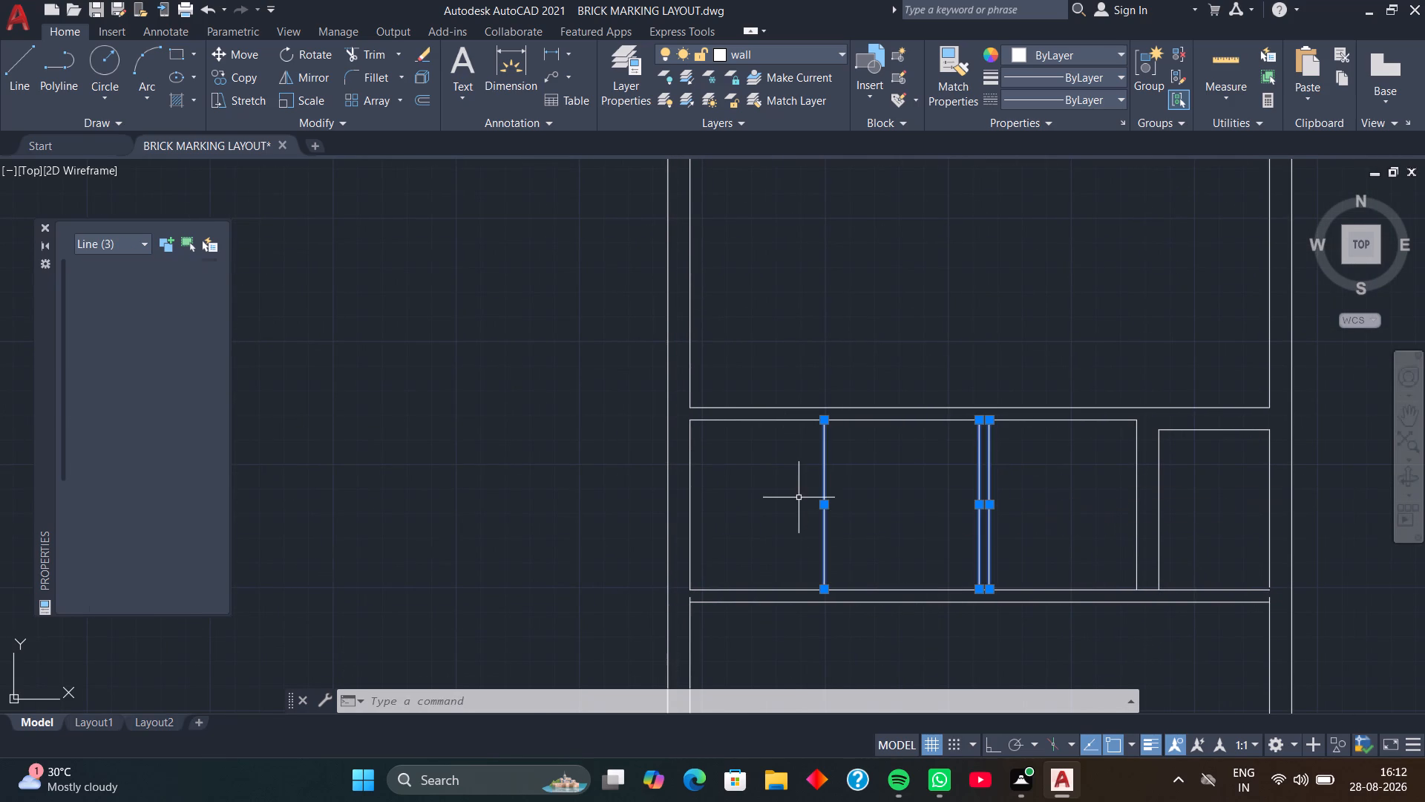
key("Delete")
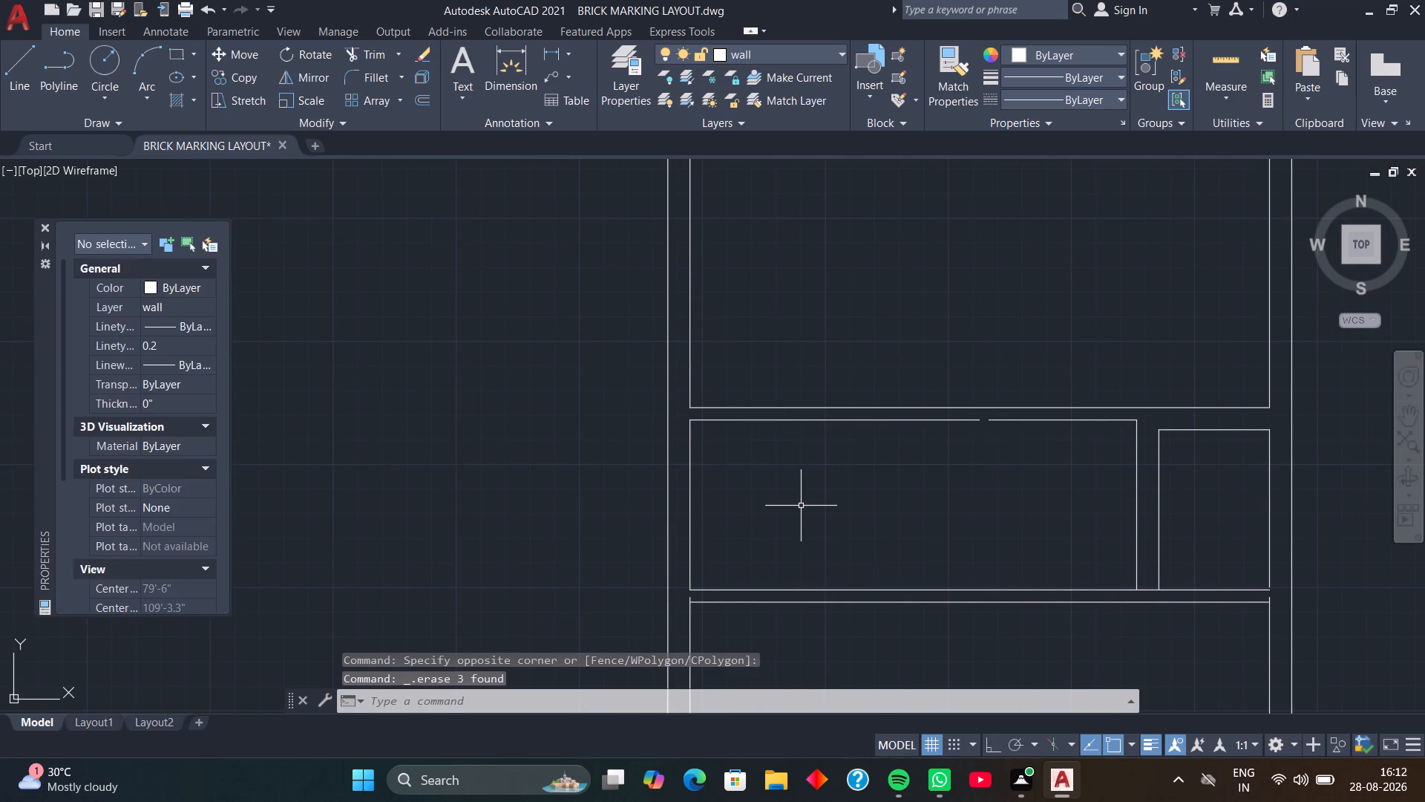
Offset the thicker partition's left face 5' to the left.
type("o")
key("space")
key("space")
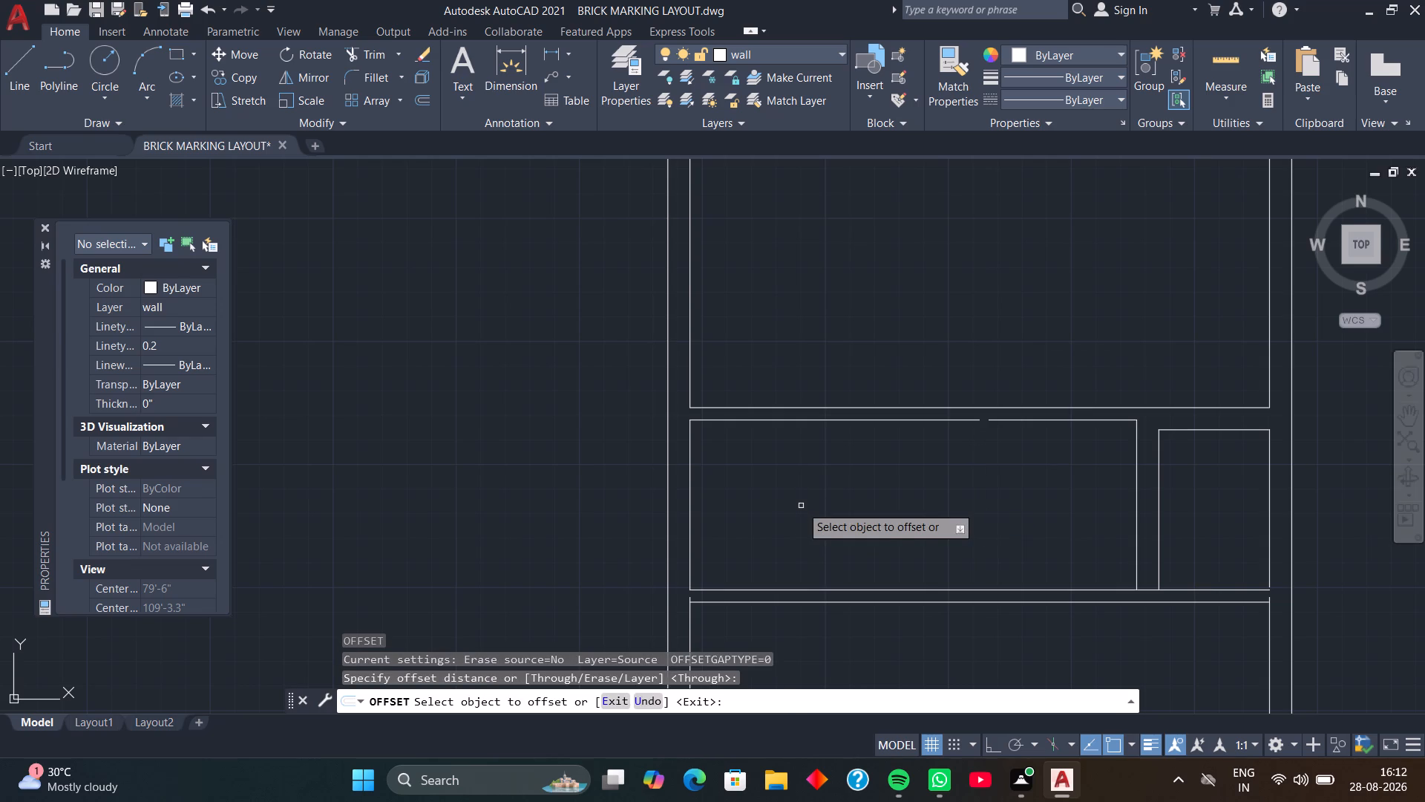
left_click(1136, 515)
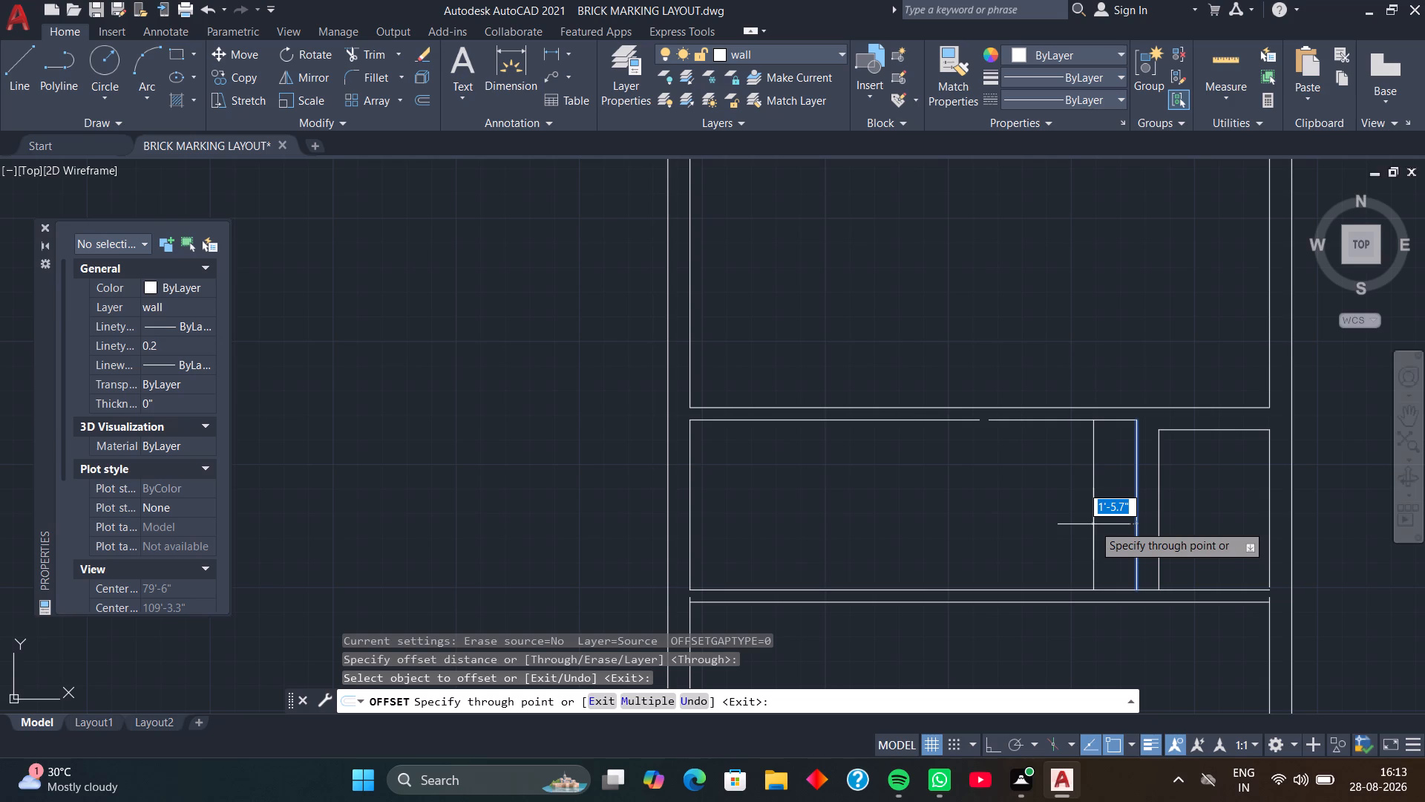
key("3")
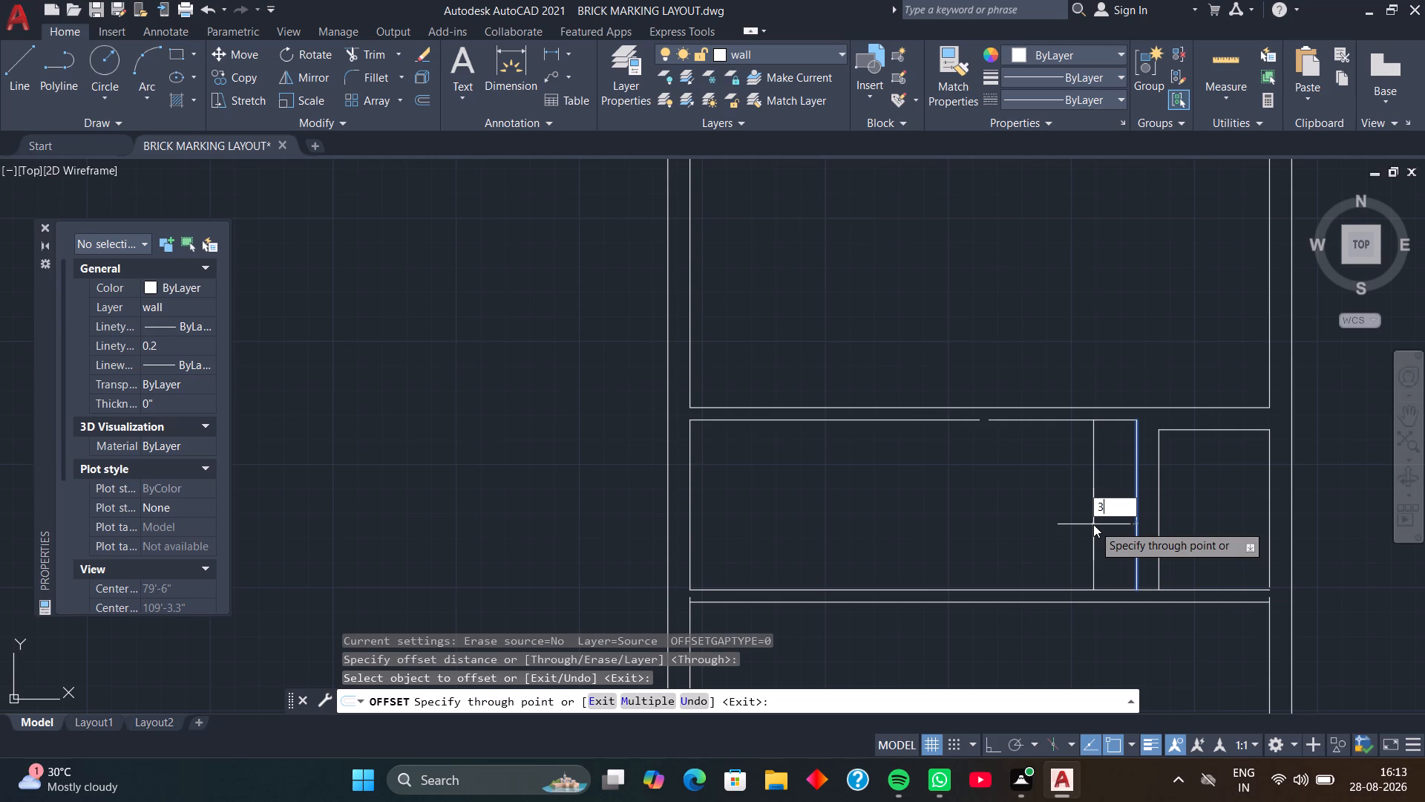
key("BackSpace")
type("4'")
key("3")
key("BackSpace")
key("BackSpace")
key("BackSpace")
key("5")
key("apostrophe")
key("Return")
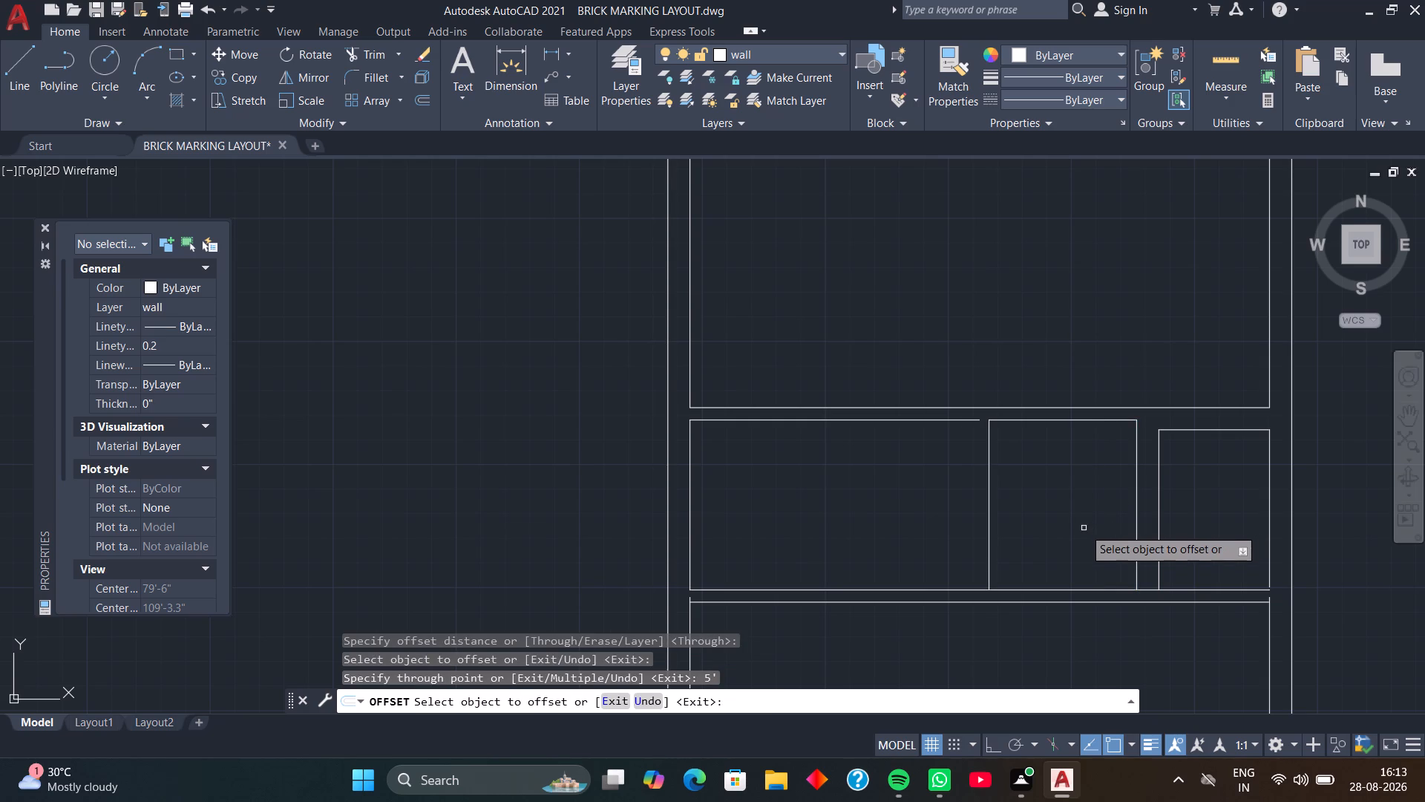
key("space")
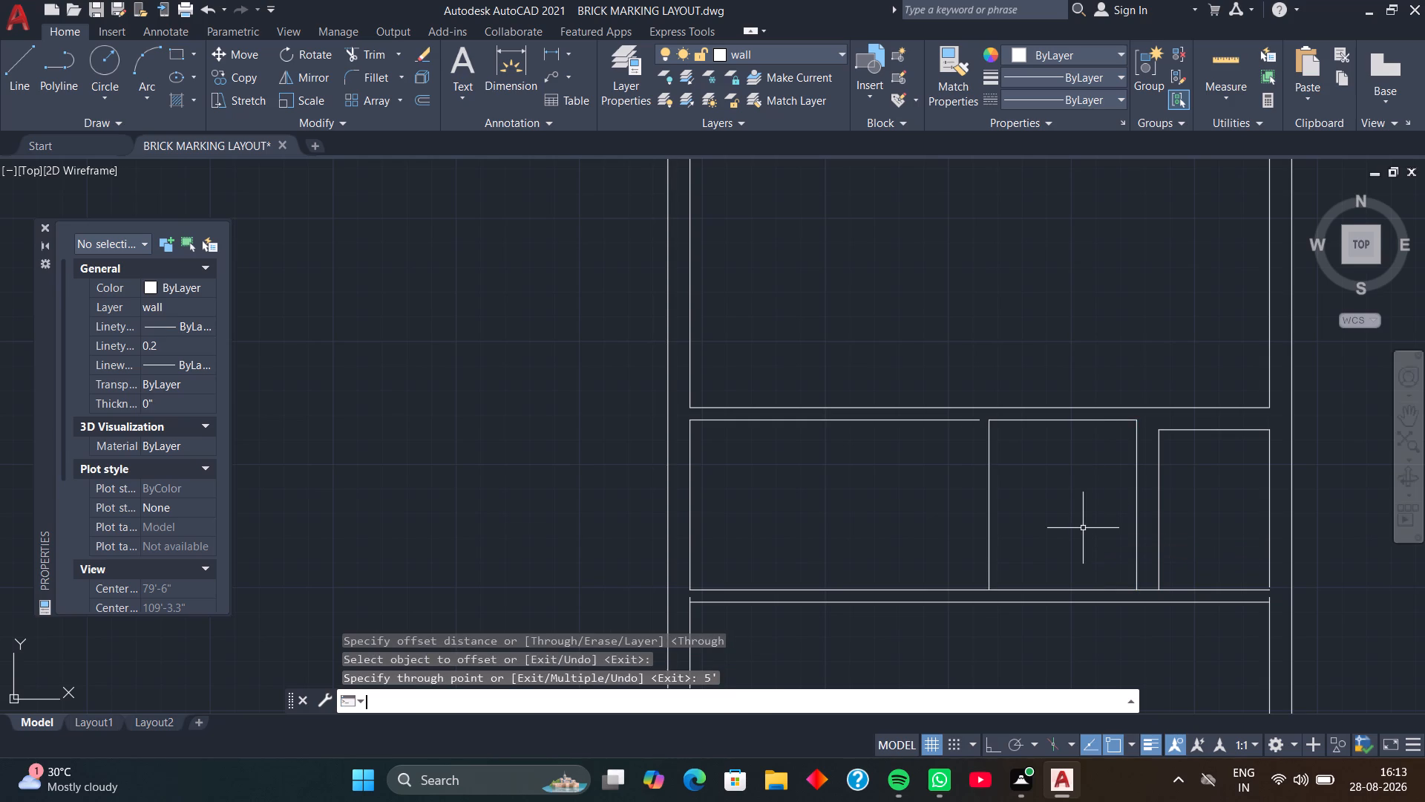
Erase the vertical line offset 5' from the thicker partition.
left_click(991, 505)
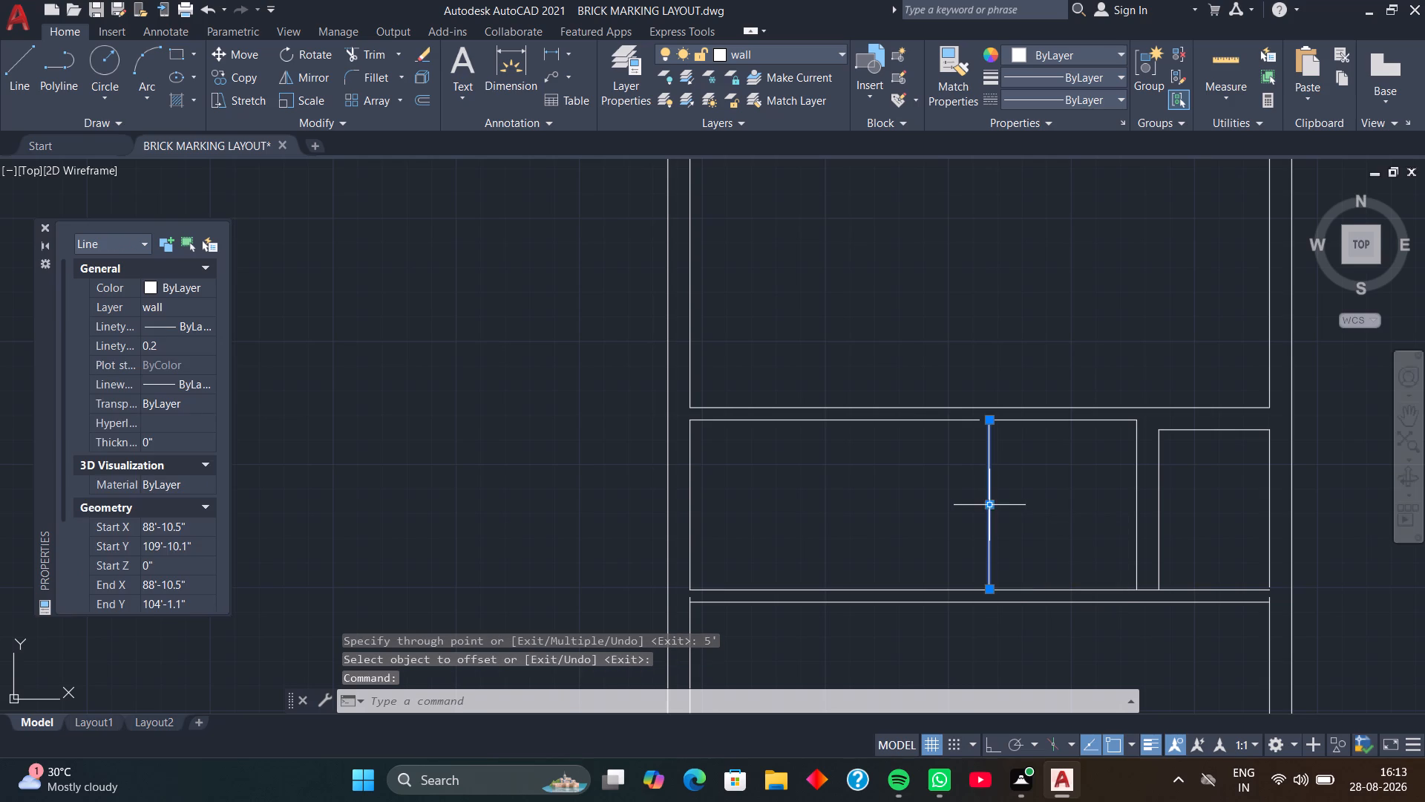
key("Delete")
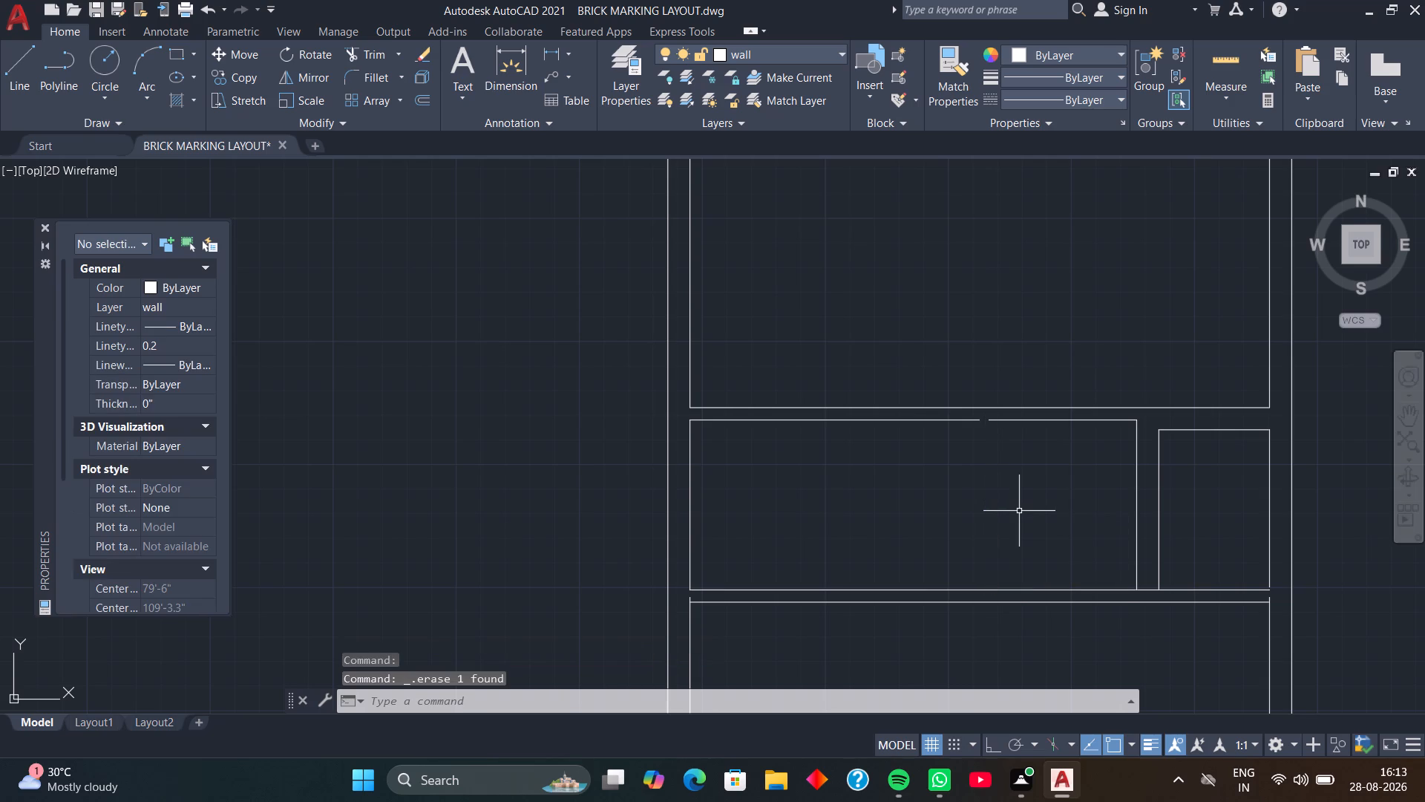
Erase both vertical faces of the thicker partition in the middle row.
left_click(1193, 484)
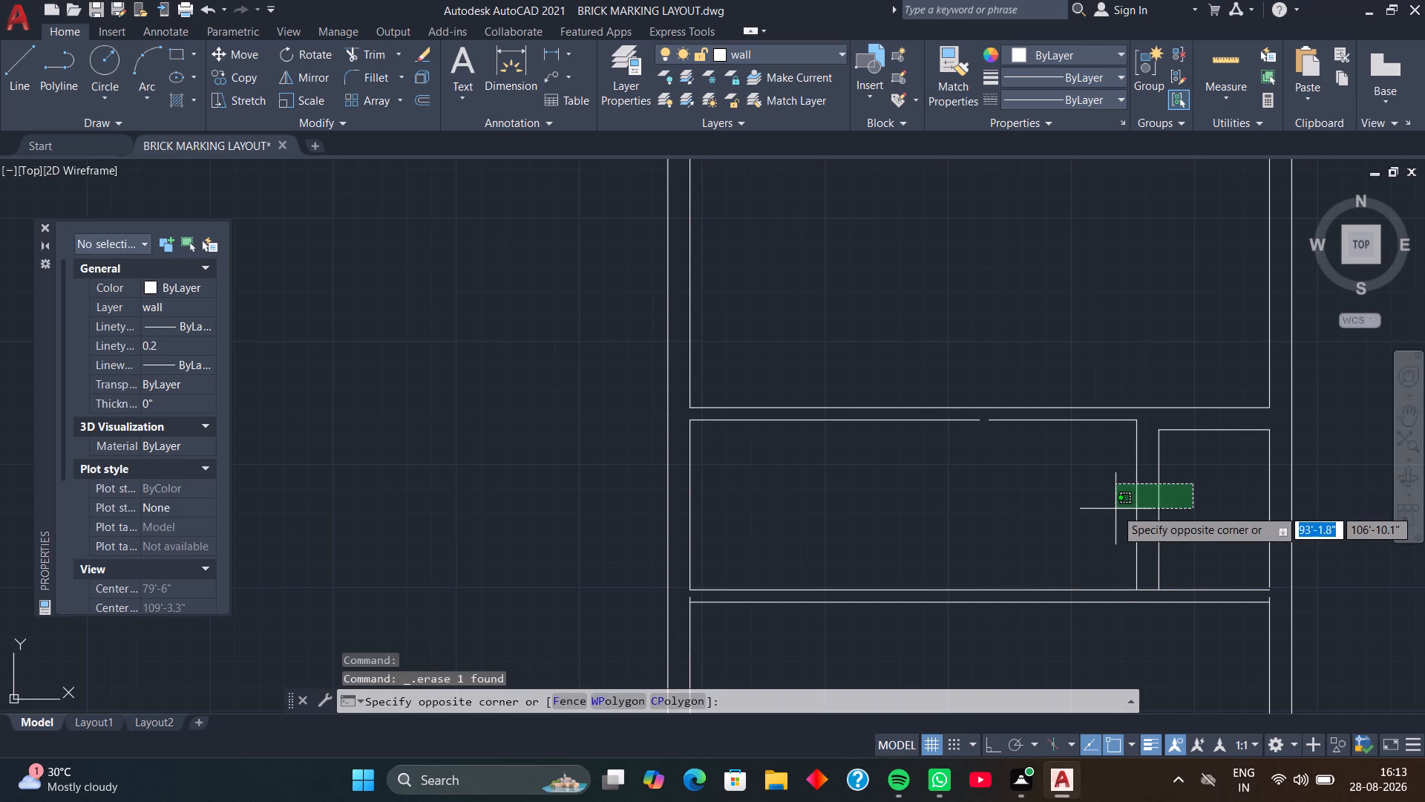
left_click(1113, 510)
key("Delete")
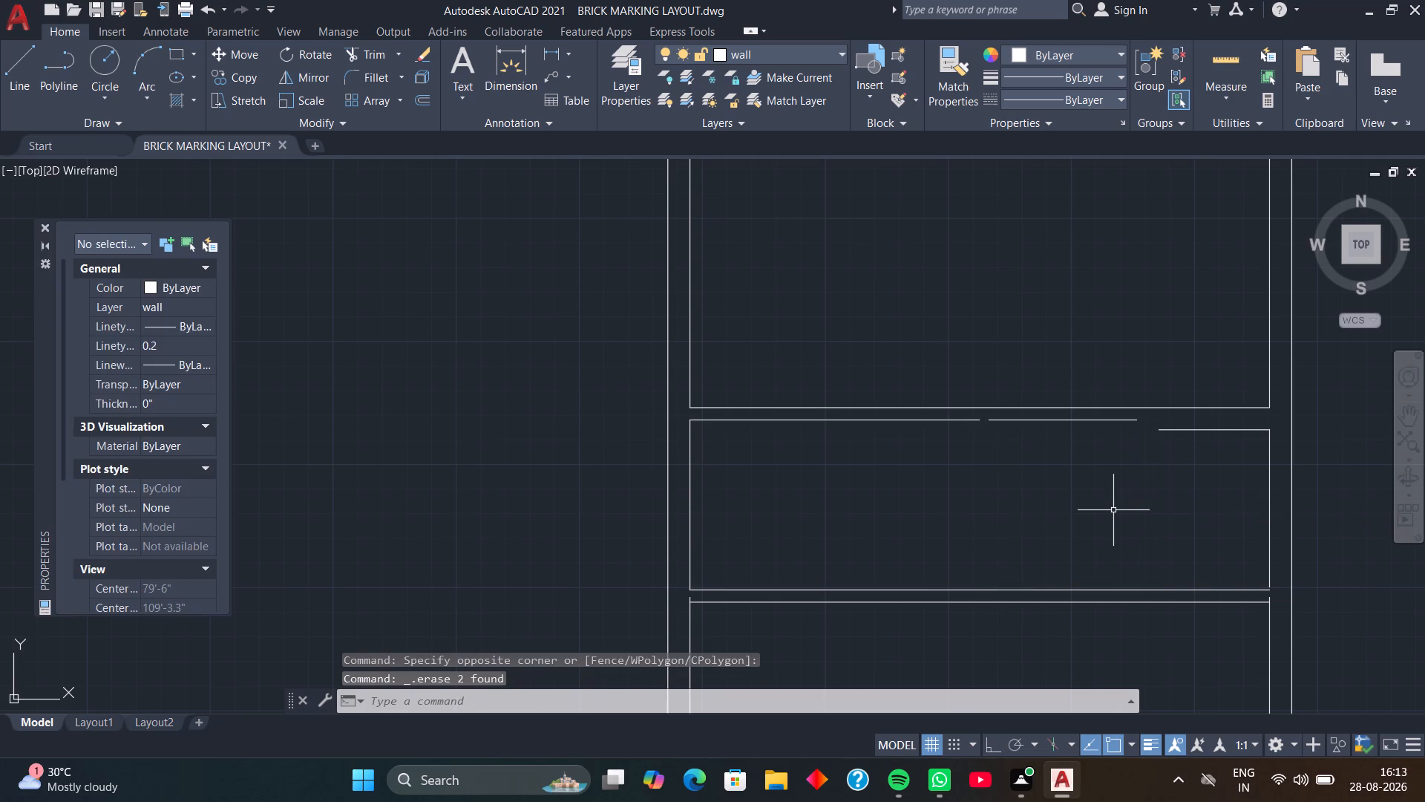
Undo the recent erase, offset, trim and extend edits back to the undivided middle room with no partitions.
scroll(1223, 528, "up", 1)
middle_click_drag(1223, 529, 1095, 475)
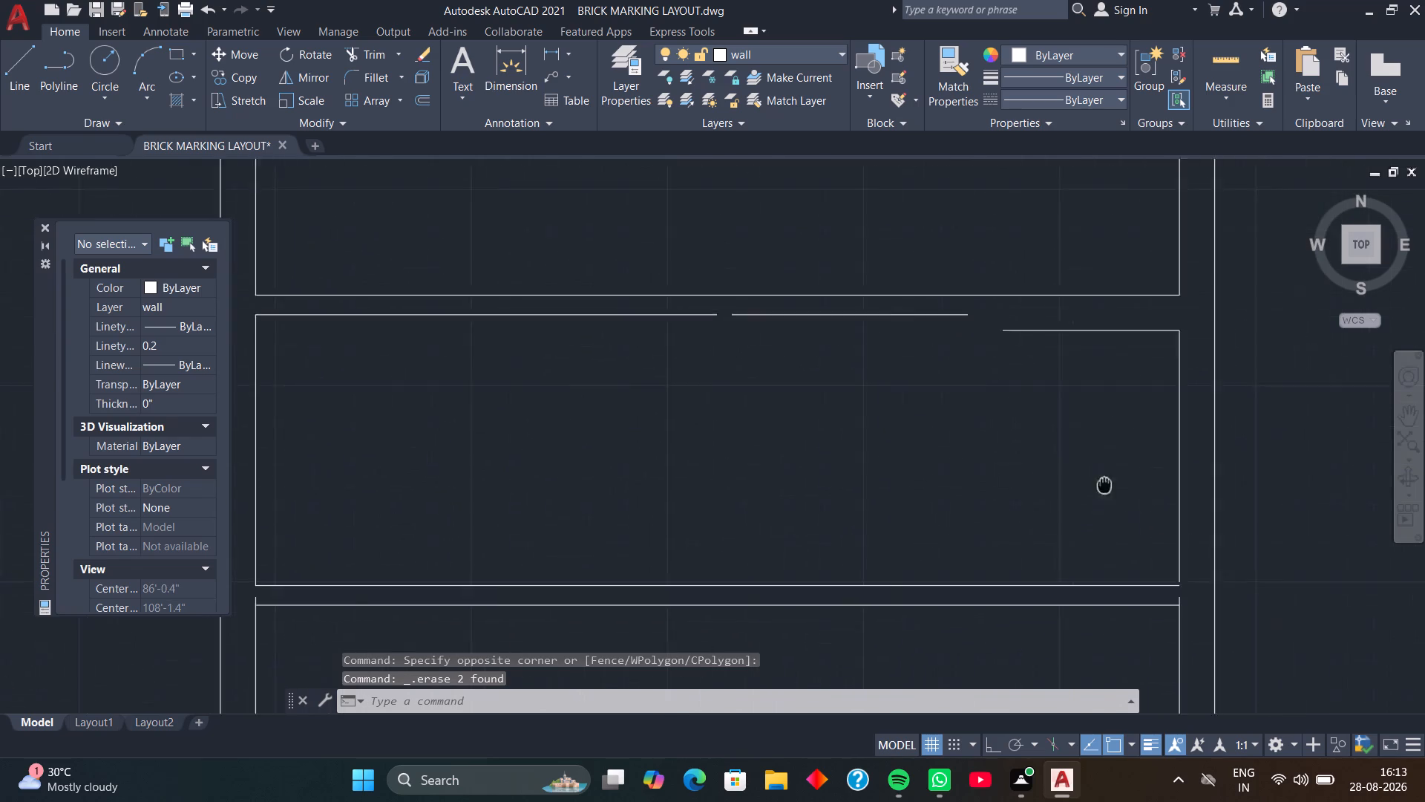
middle_click_drag(1095, 475, 1041, 437)
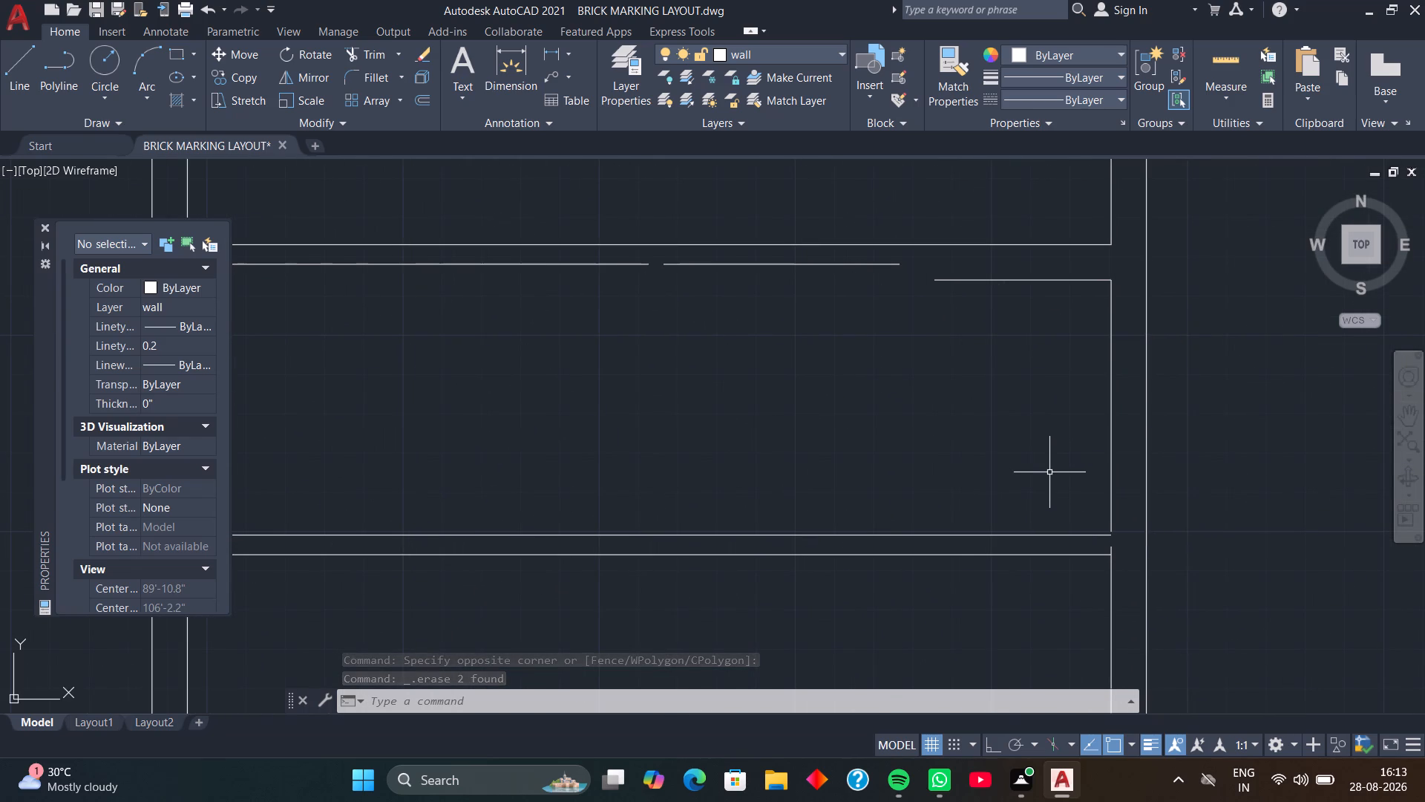
key("ctrl+z")
key("ctrl+z")
key("ctrl+z")
key("ctrl+z")
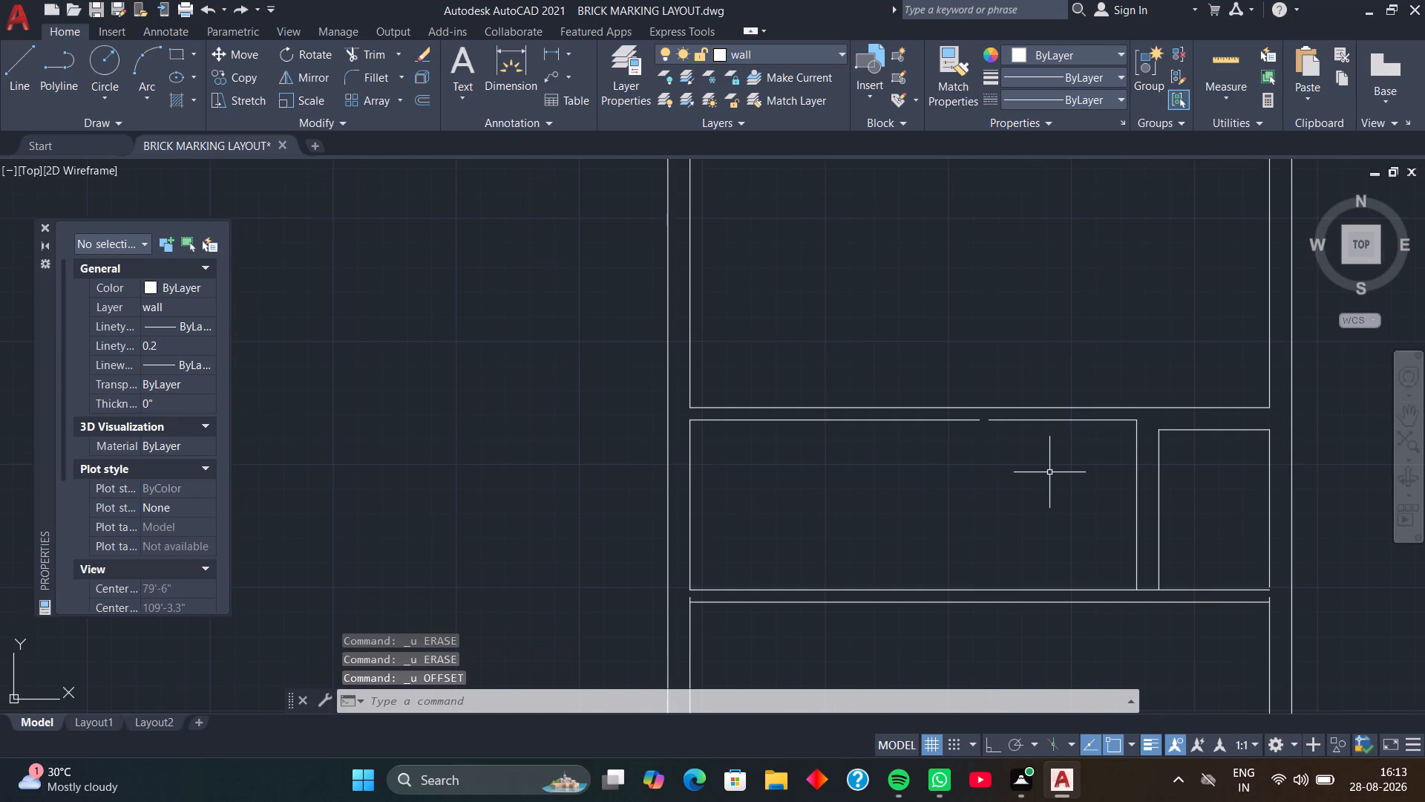
key("ctrl+z")
key("ctrl+z")
key("ctrl+z")
key("ctrl+z")
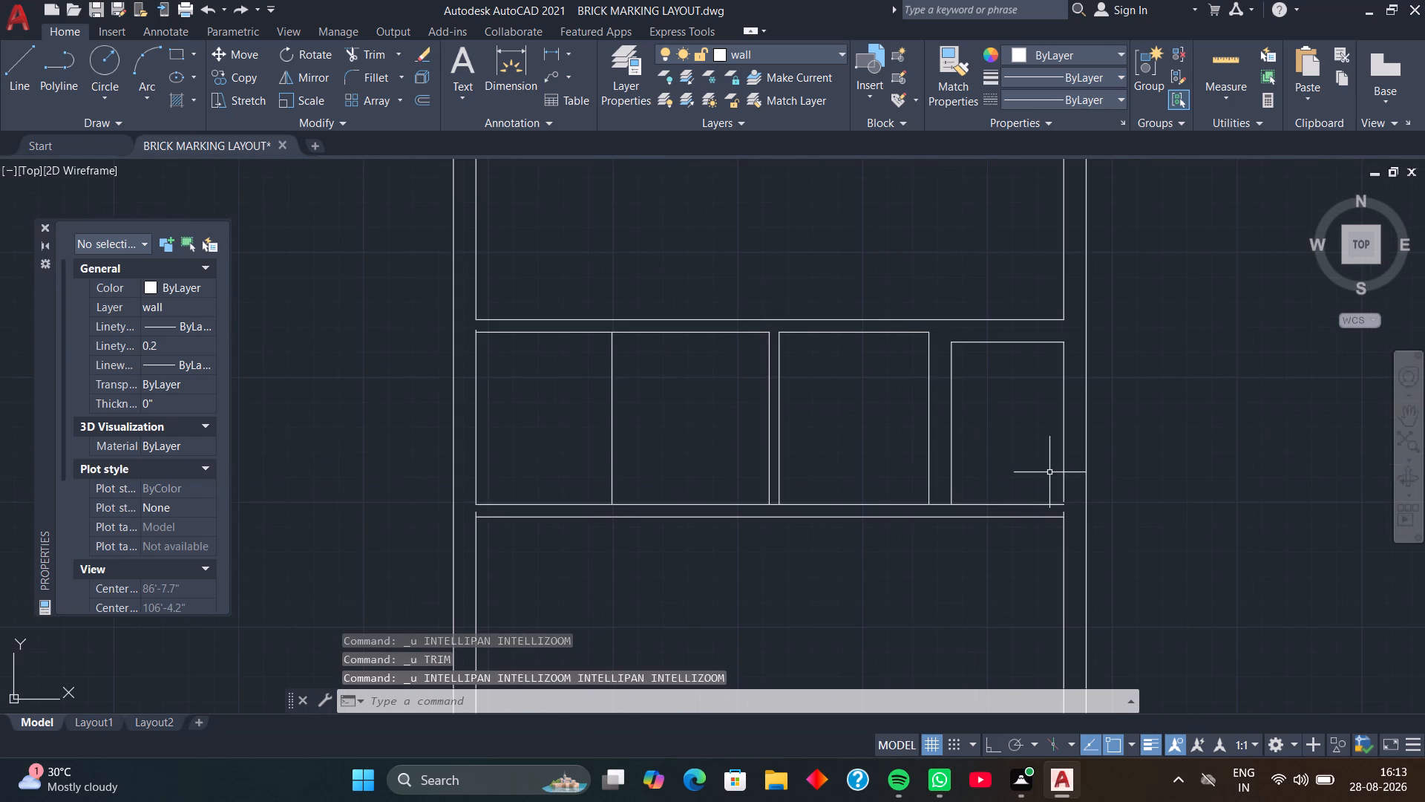
key("ctrl+z")
key("ctrl+z")
key("ctrl+z")
key("ctrl+z")
key("ctrl+z")
key("ctrl+z")
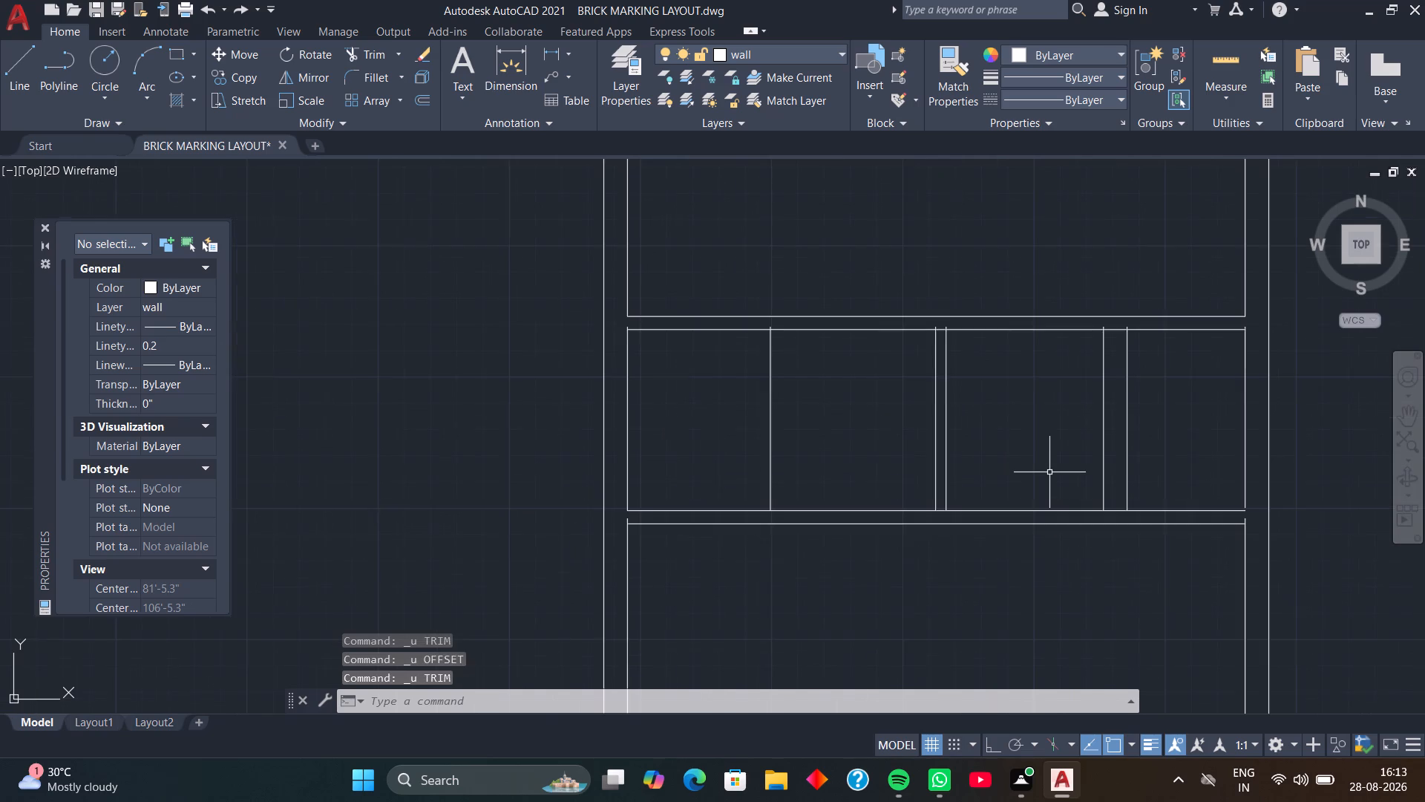
key("ctrl+z")
key("ctrl+z")
key("ctrl+z")
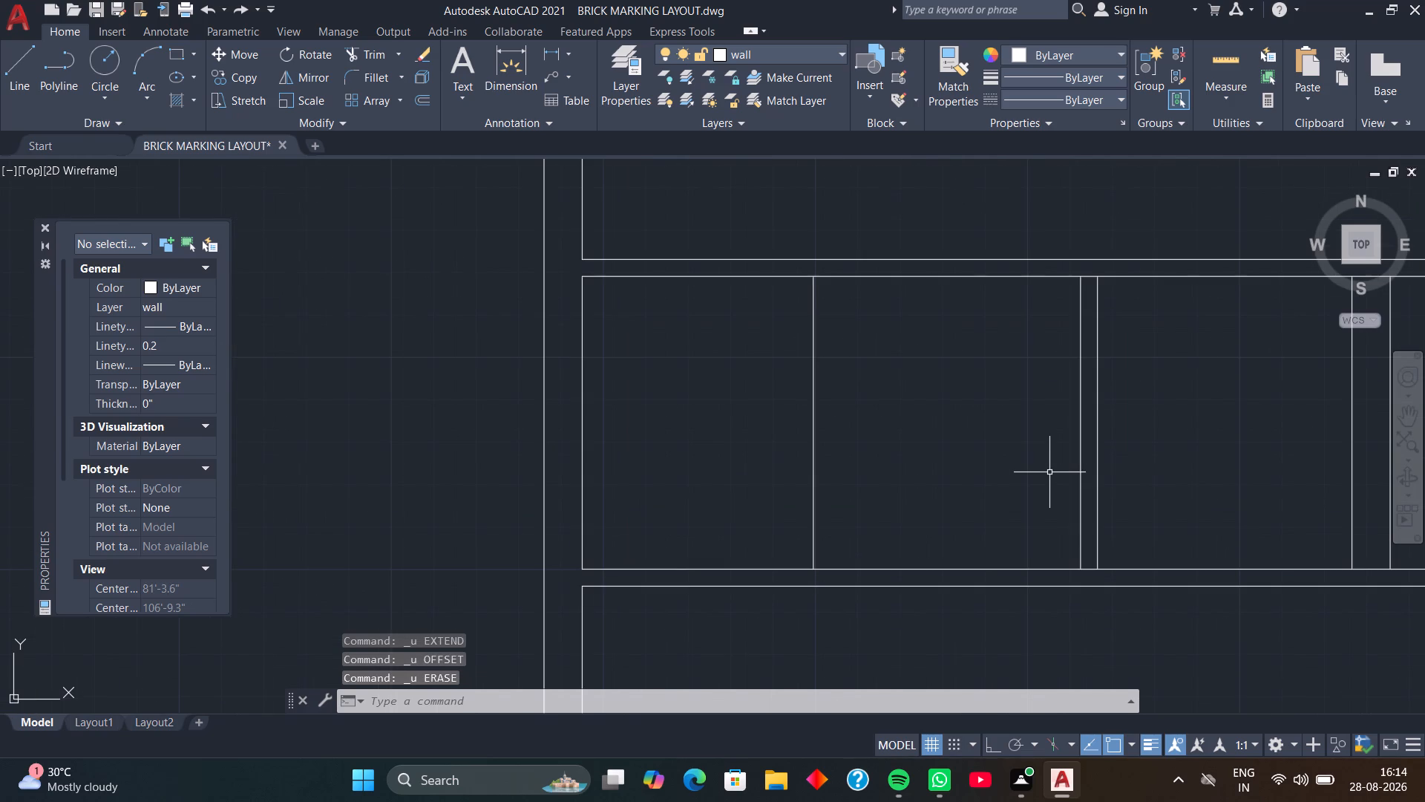
key("ctrl+z")
key("ctrl+z")
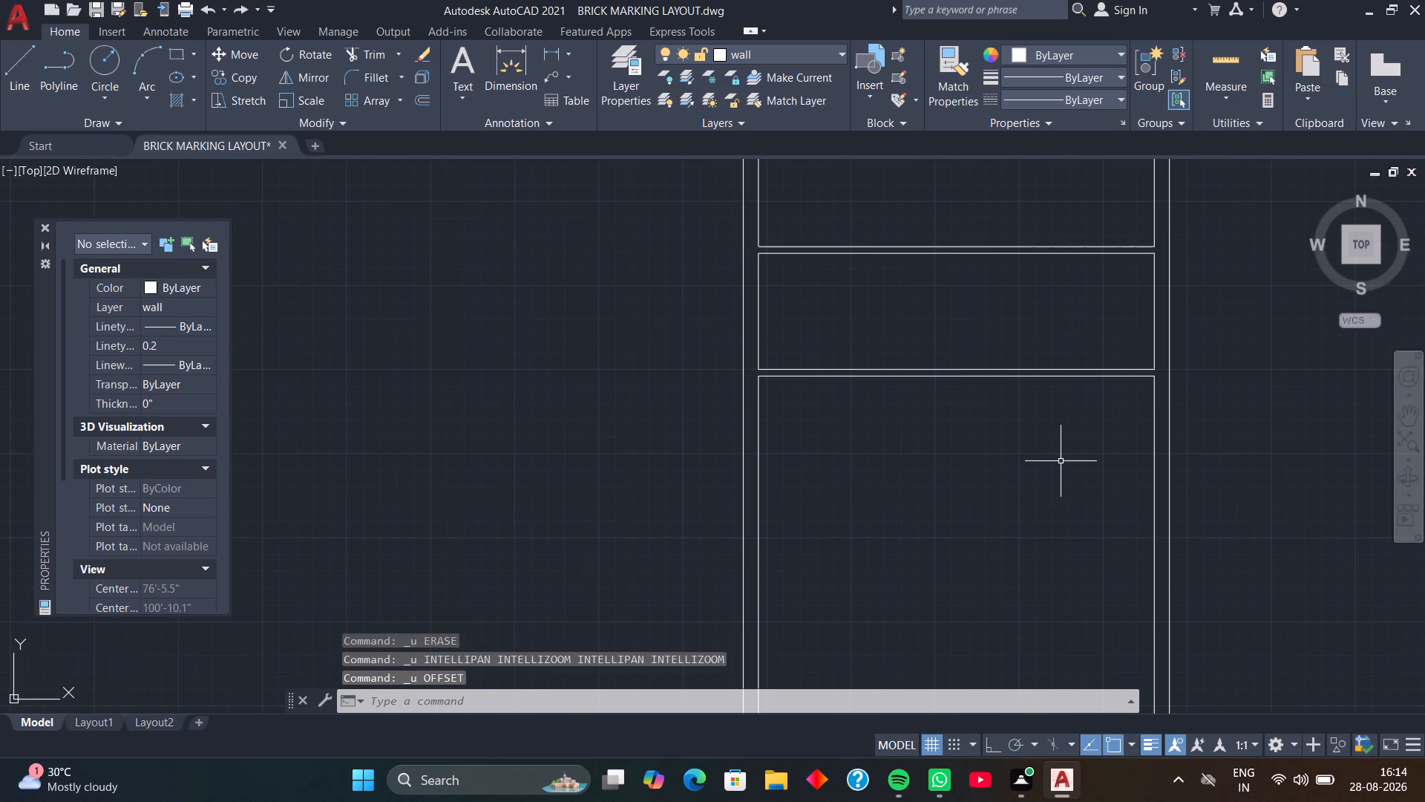
Offset the middle room's right inner wall face 5' to the left, and offset that new line 9" further left as a partition.
middle_click_drag(1079, 348, 871, 414)
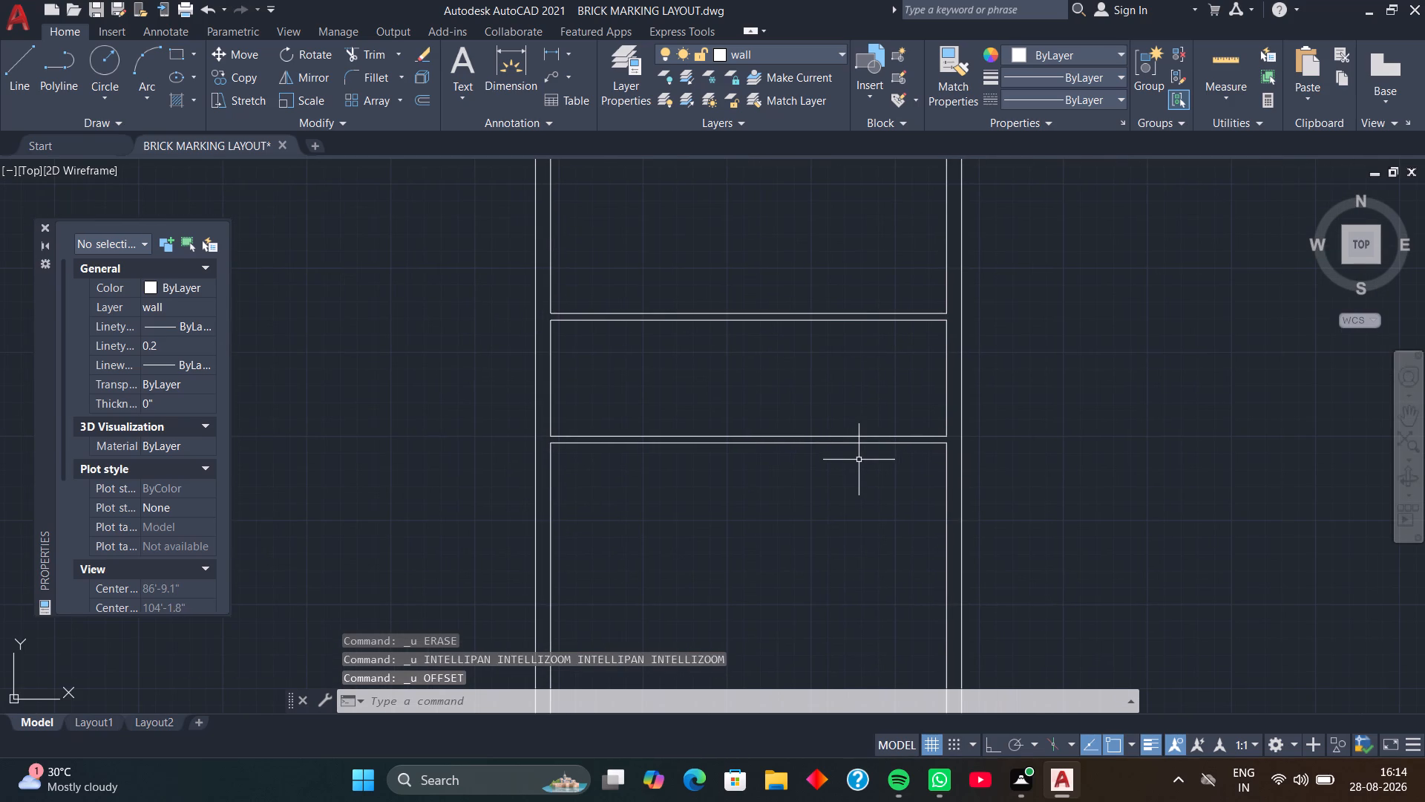
type("o")
key("space")
key("space")
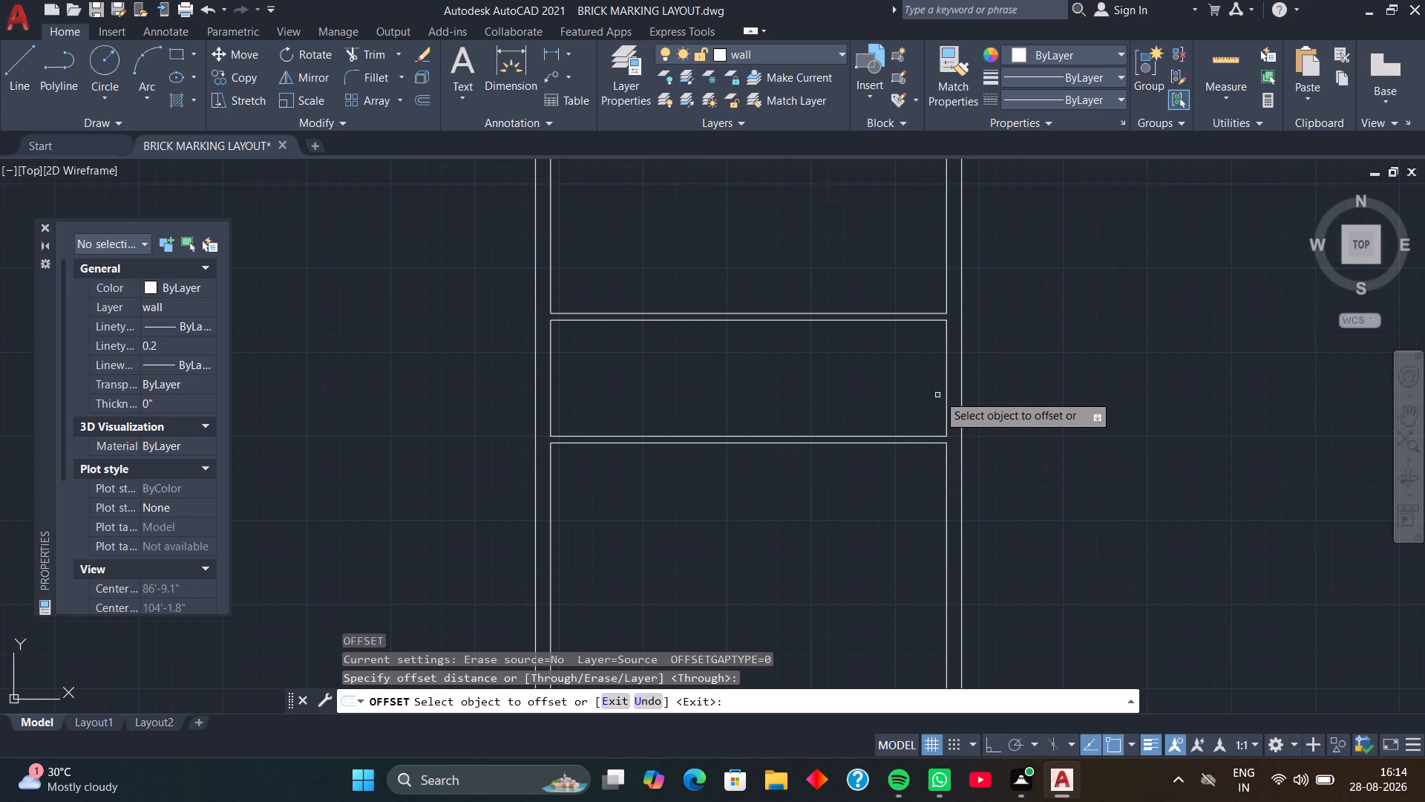
left_click(945, 392)
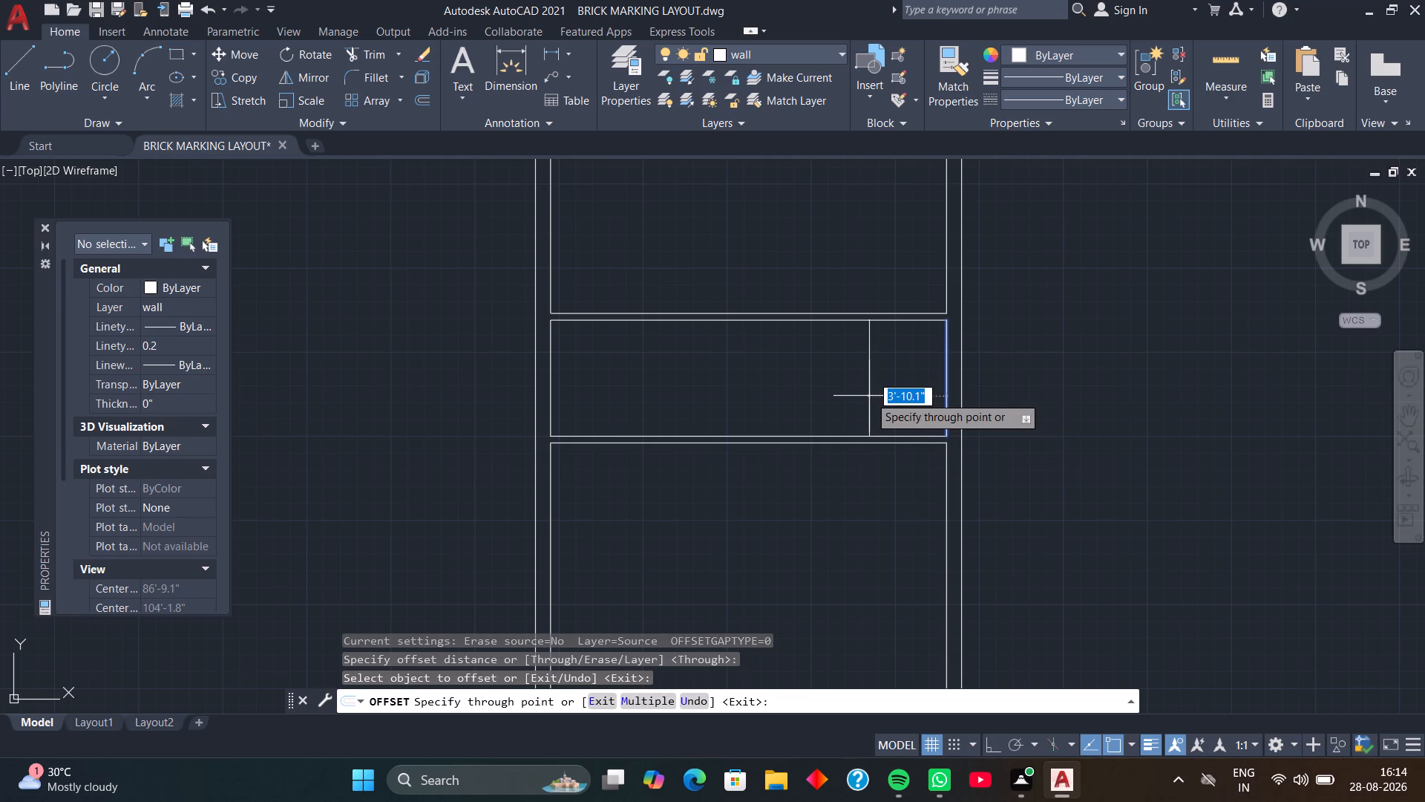
type("5'")
key("Return")
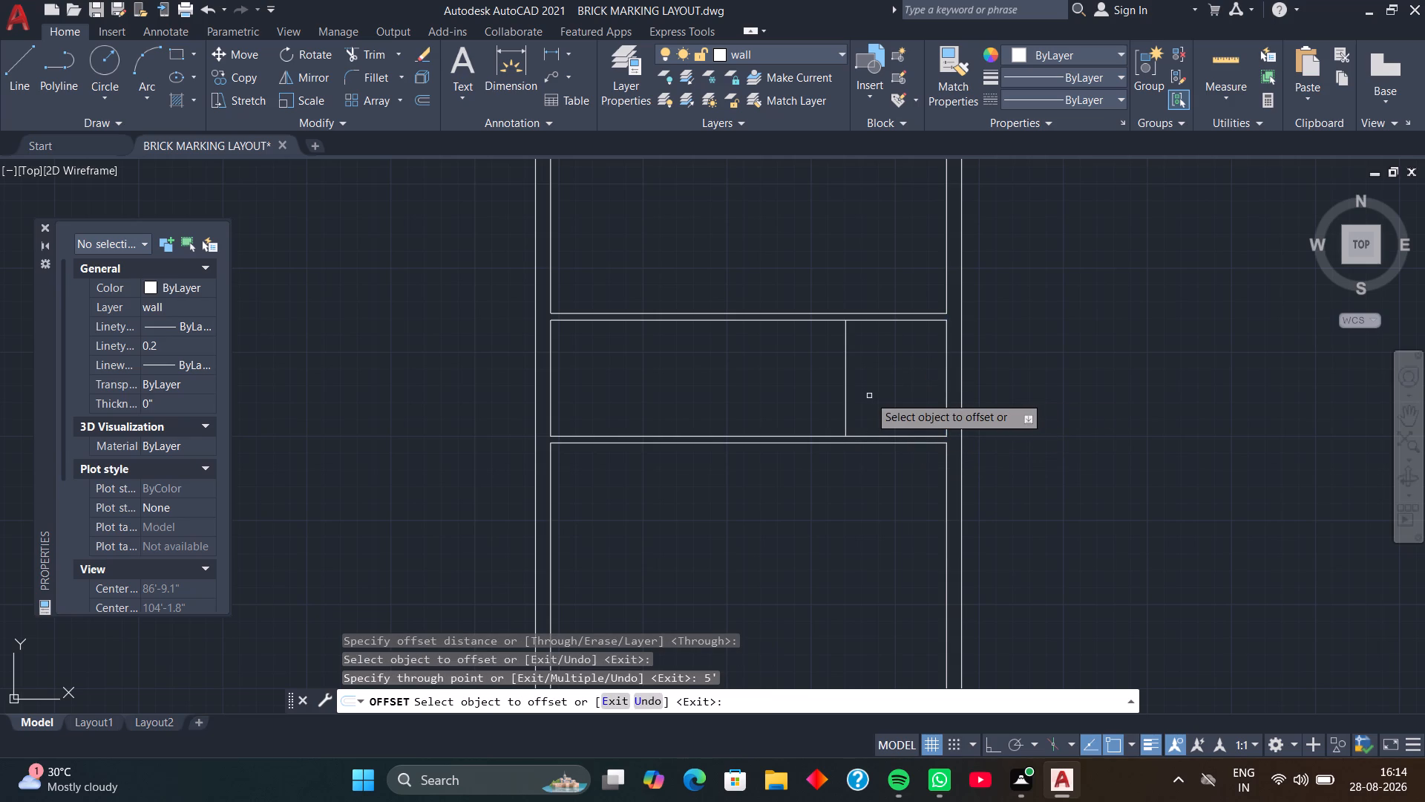
left_click(846, 393)
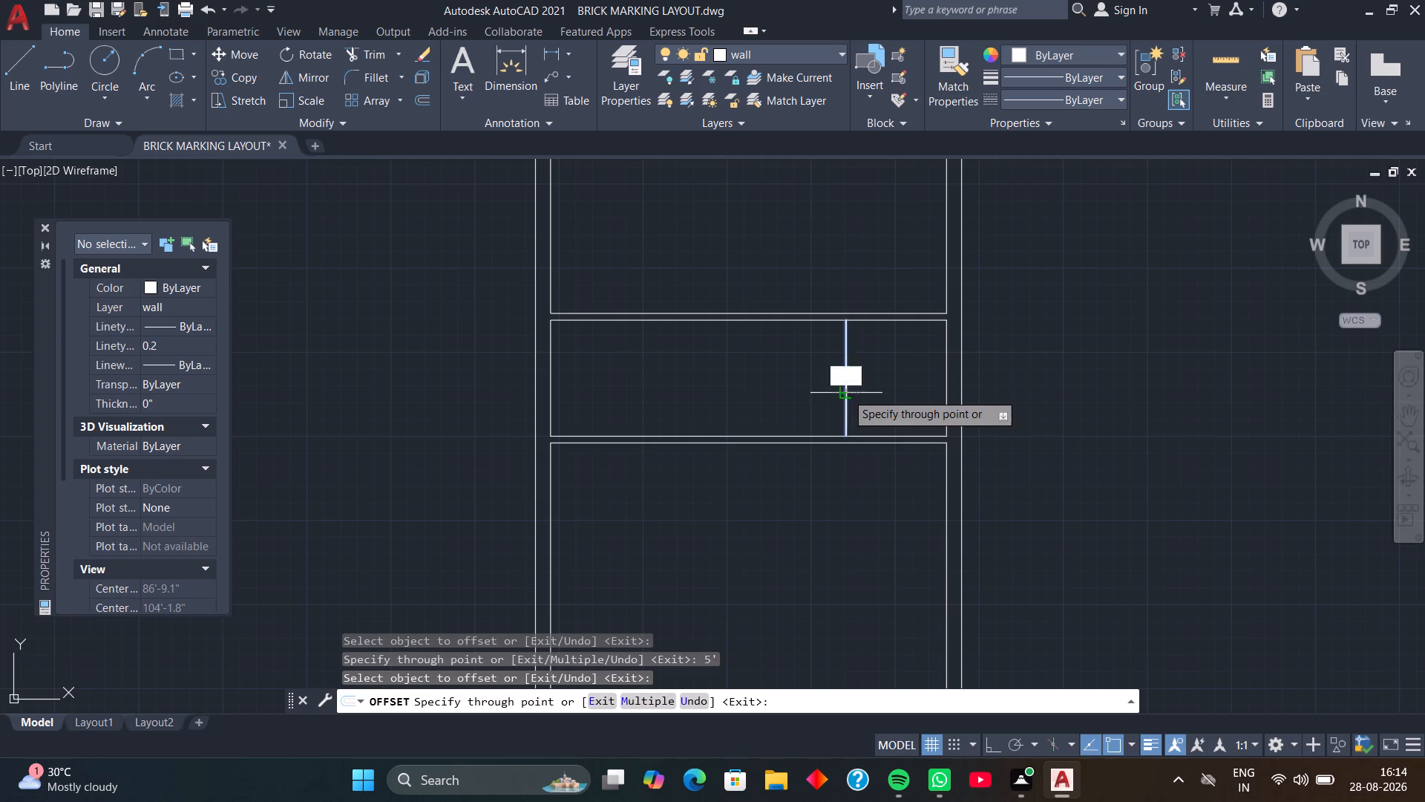
key("9")
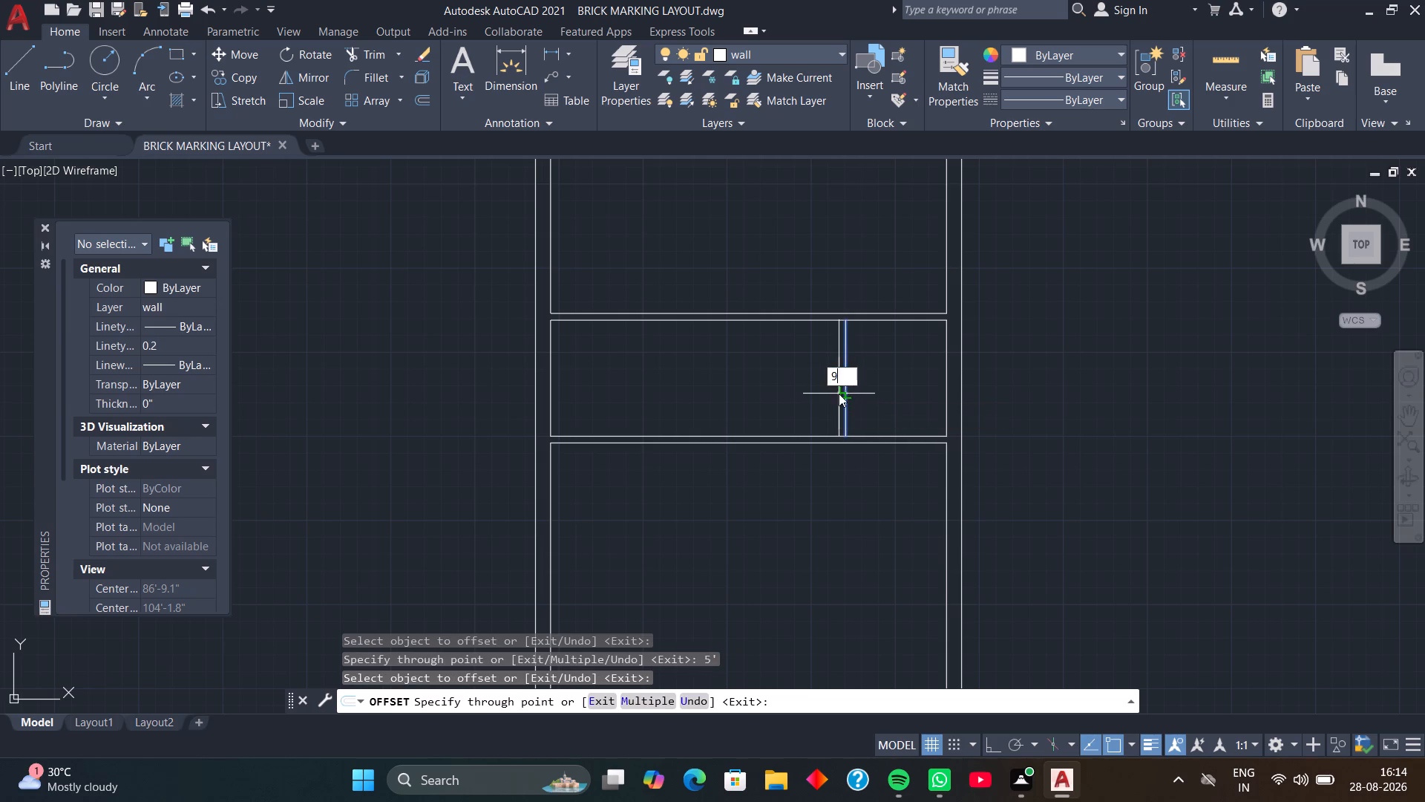
key("Return")
Offset the 9" partition's left face 5' to the left, and offset the new line 4" further left as a thin partition.
left_click(829, 385)
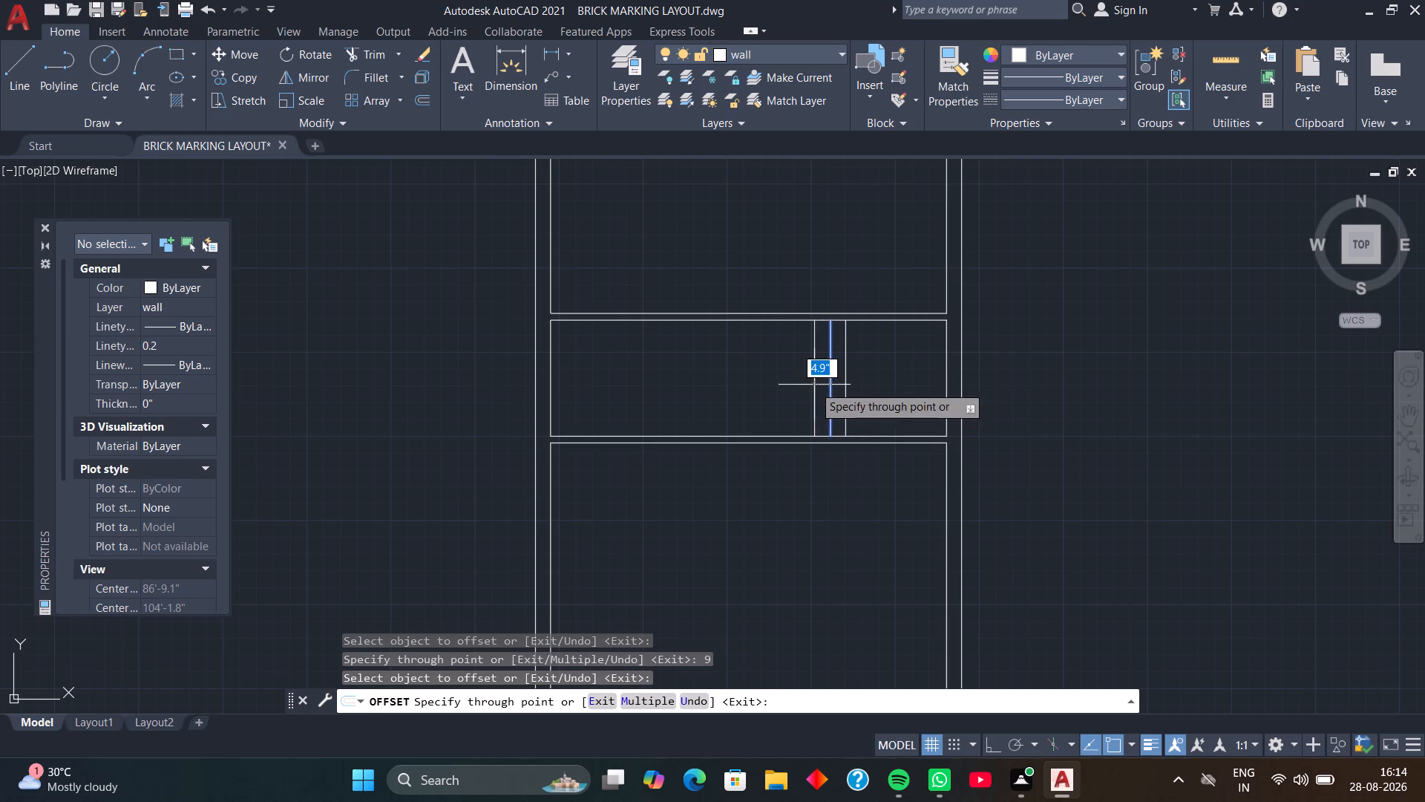
type("5'")
key("Return")
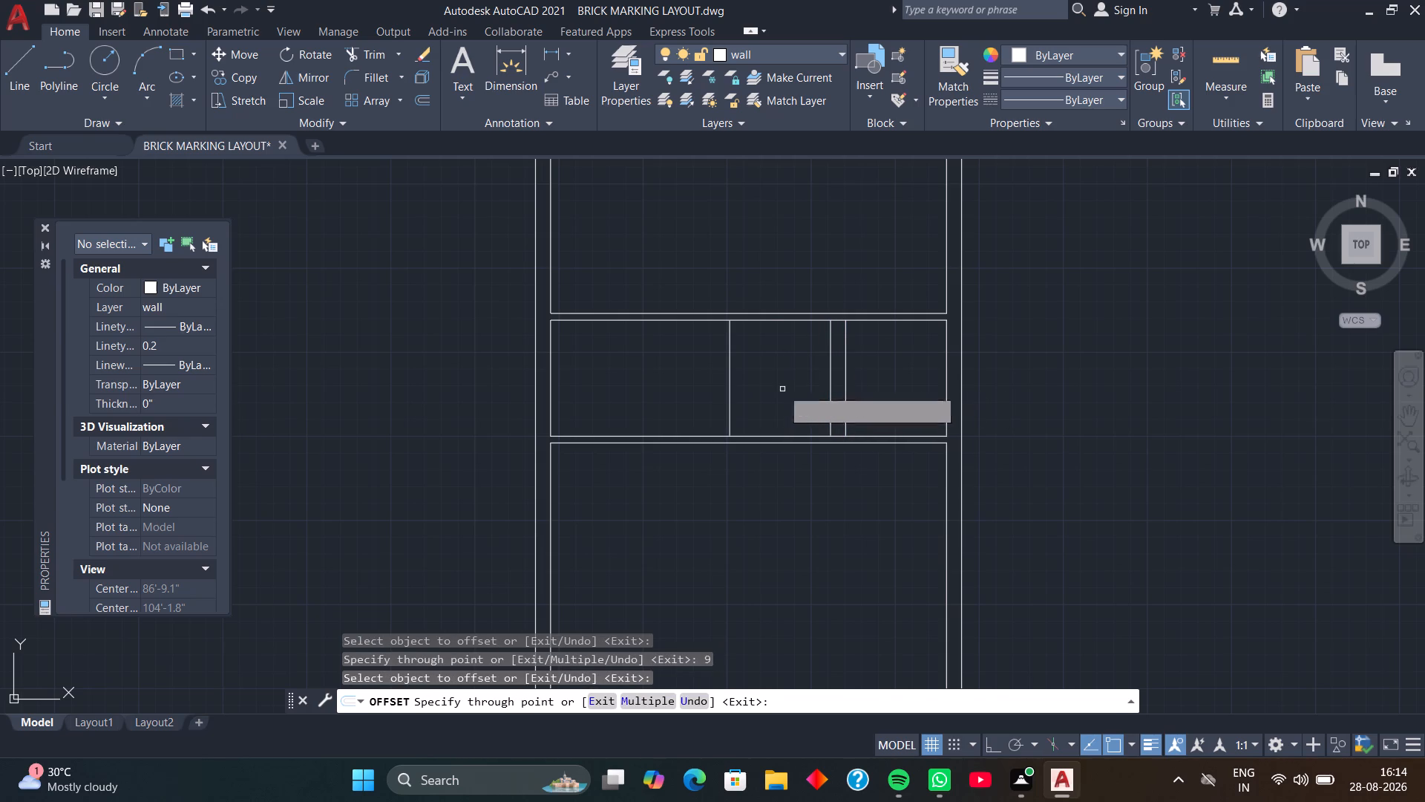
left_click(730, 391)
key("4")
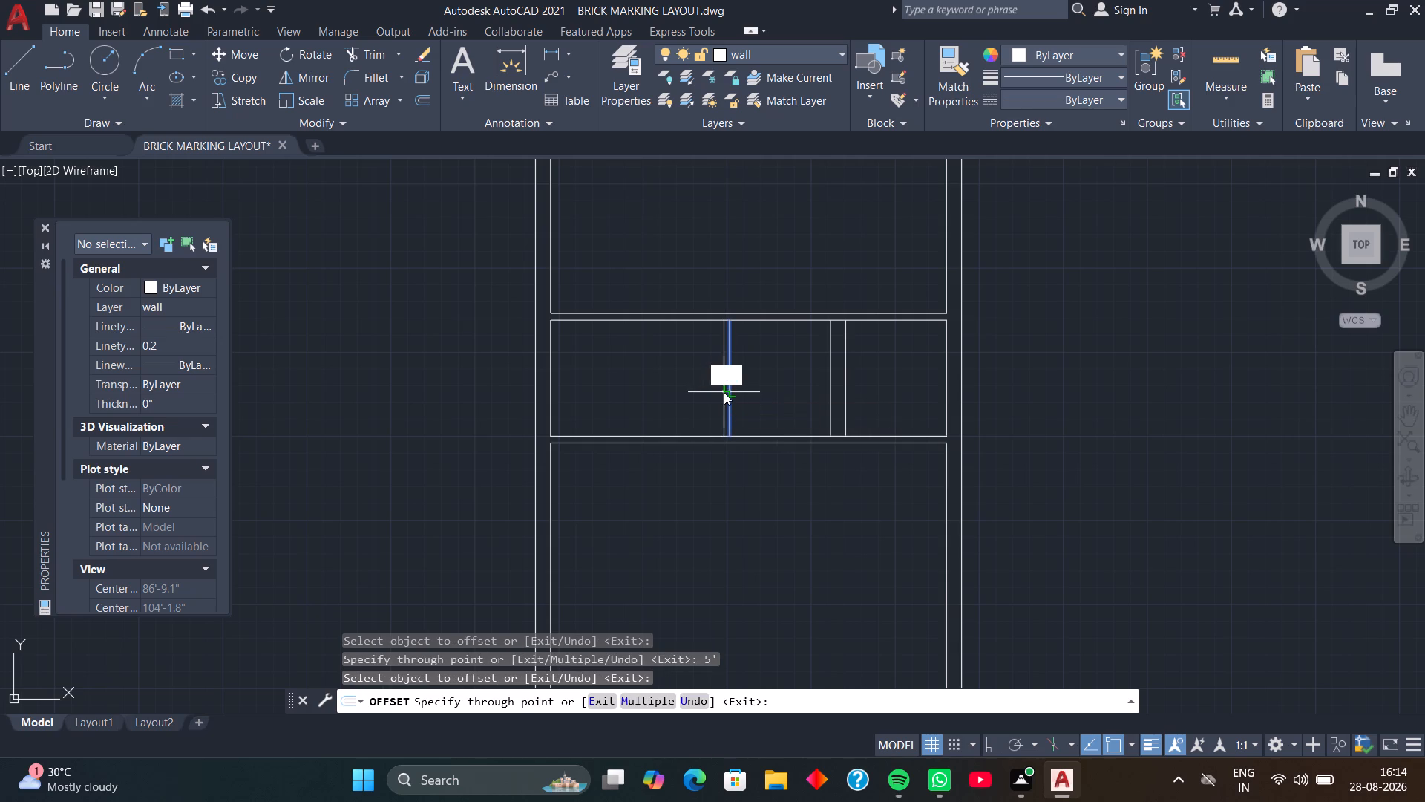
key("Return")
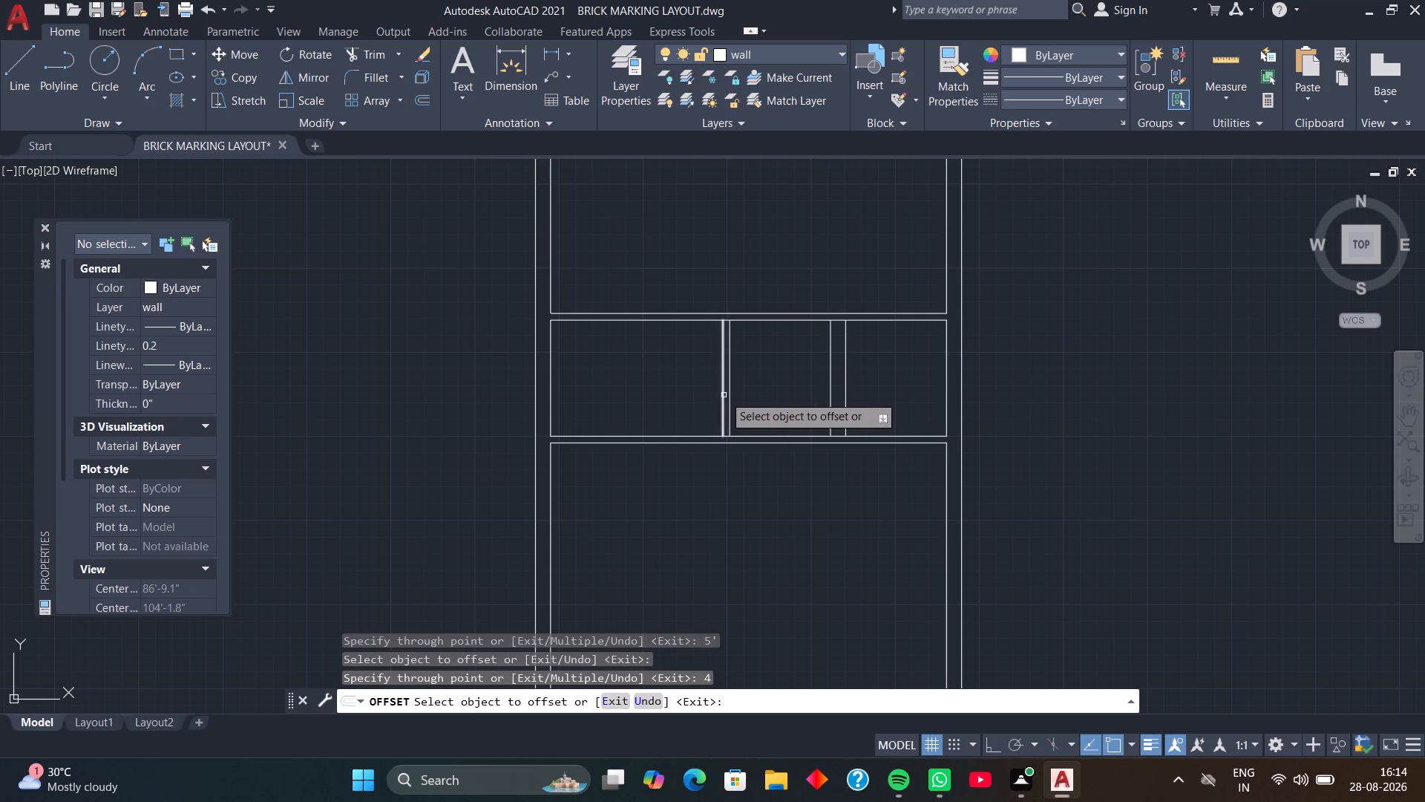
Offset the 4" partition's left face 5'3" to the left.
left_click(724, 395)
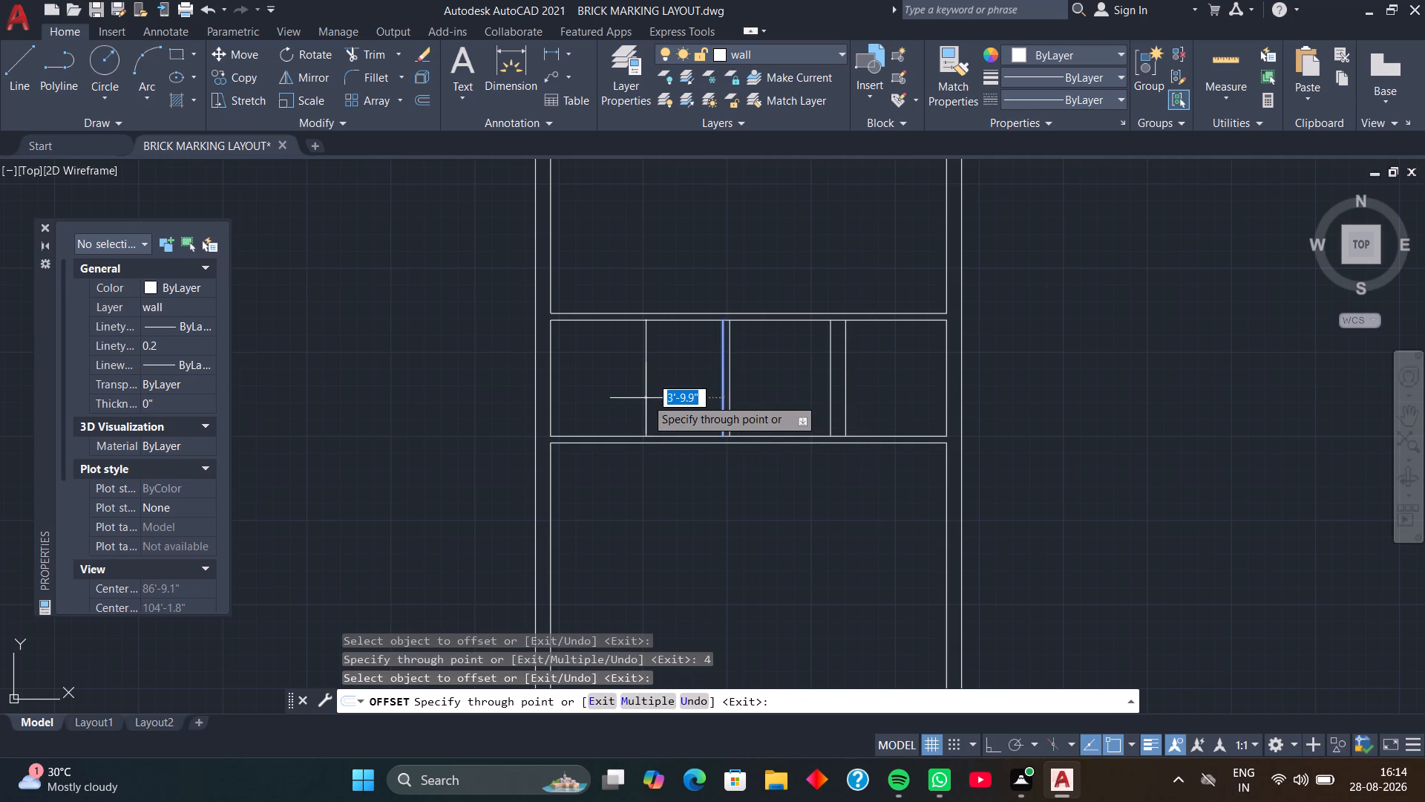
type("5'3")
key("Return")
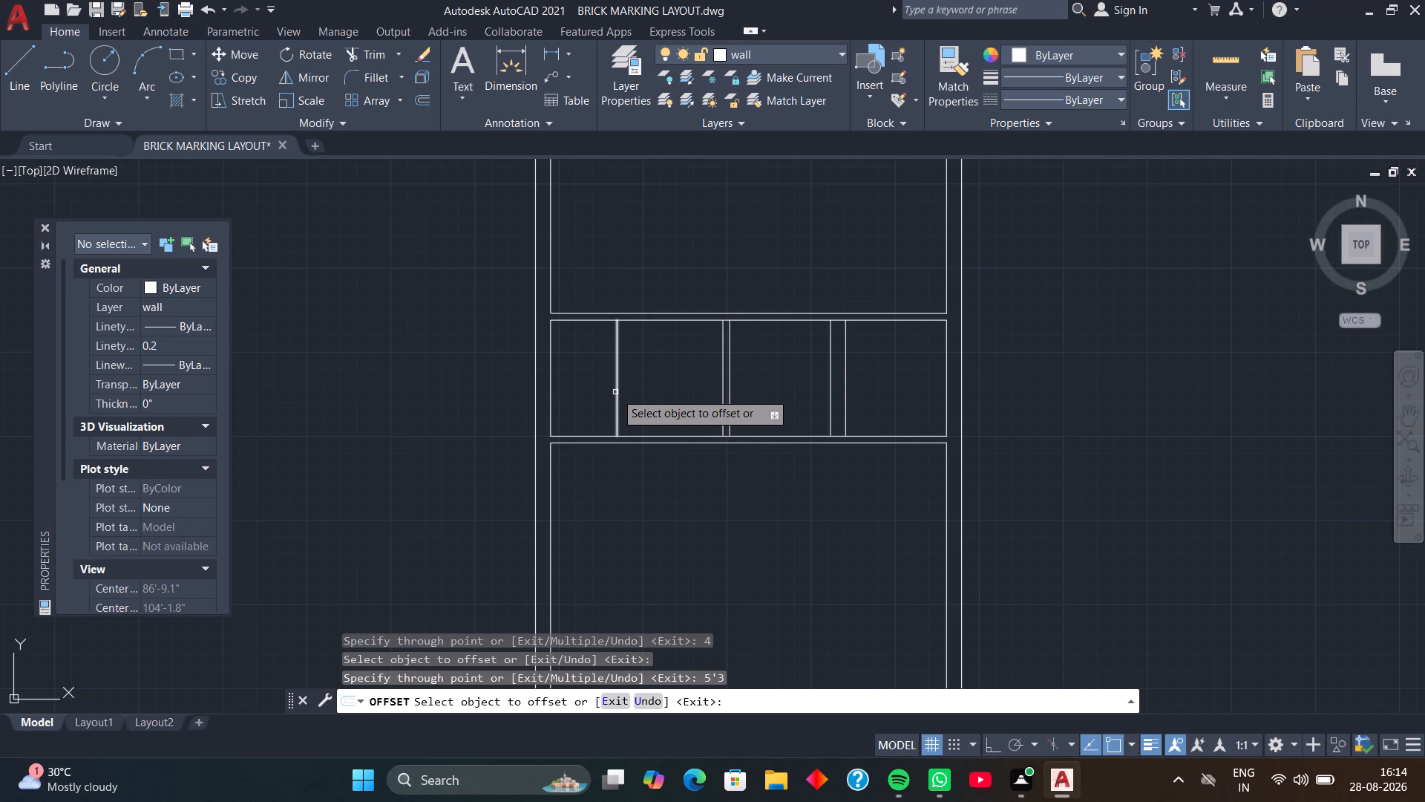
Check the distance from the newest offset line to the middle room's left inner wall face.
left_click(615, 392)
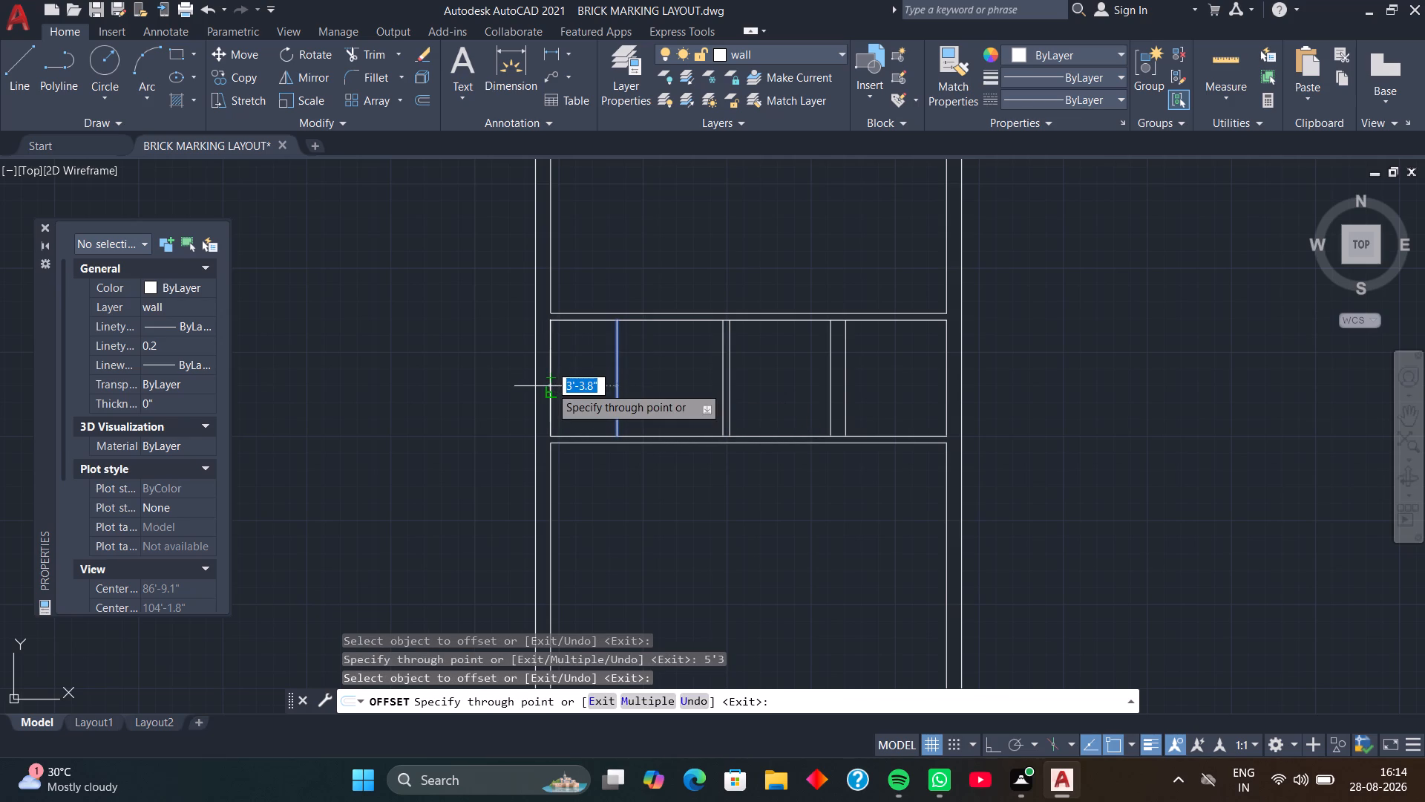
scroll(550, 388, "up", 4)
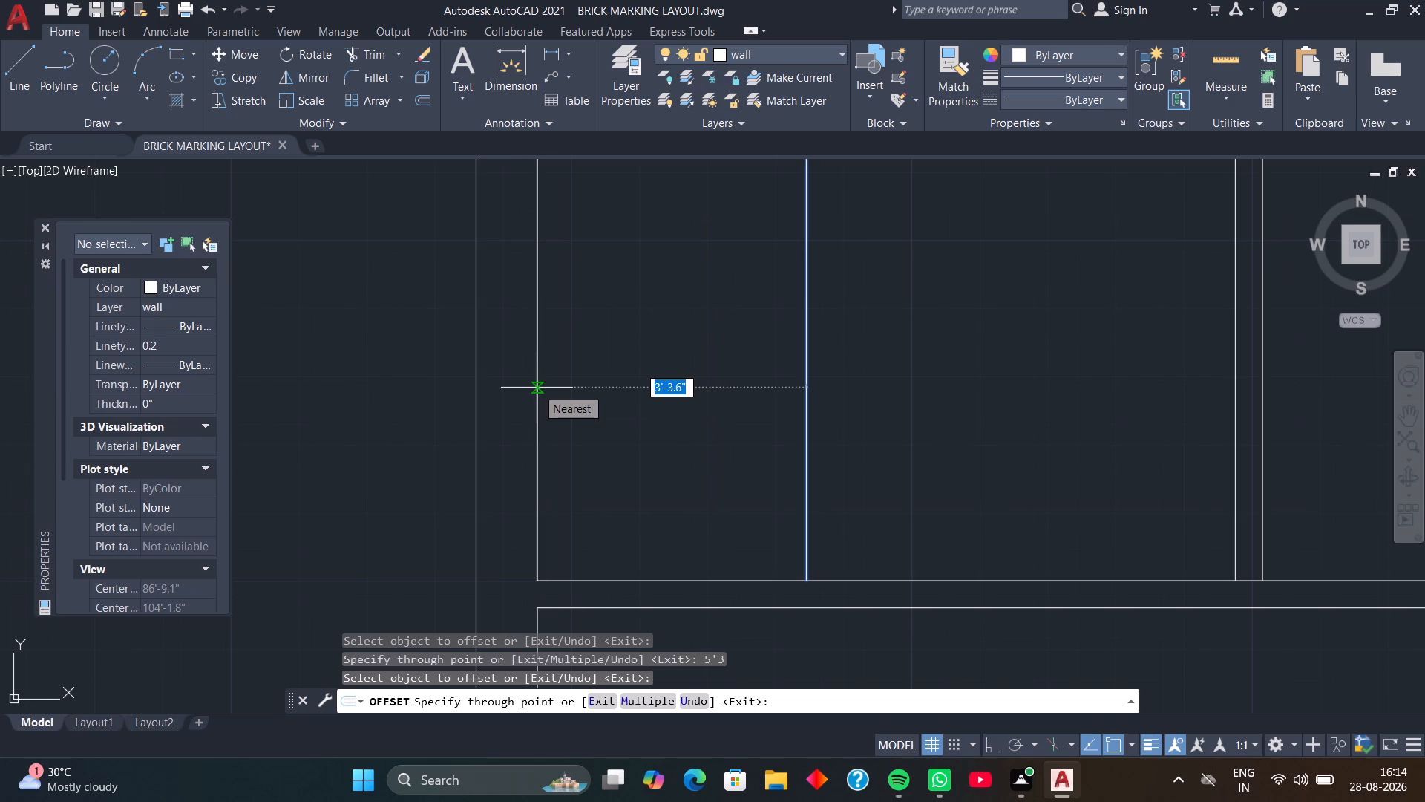
key("space")
Offset the middle room's left inner wall face 3'3" to the right.
scroll(749, 423, "down", 2)
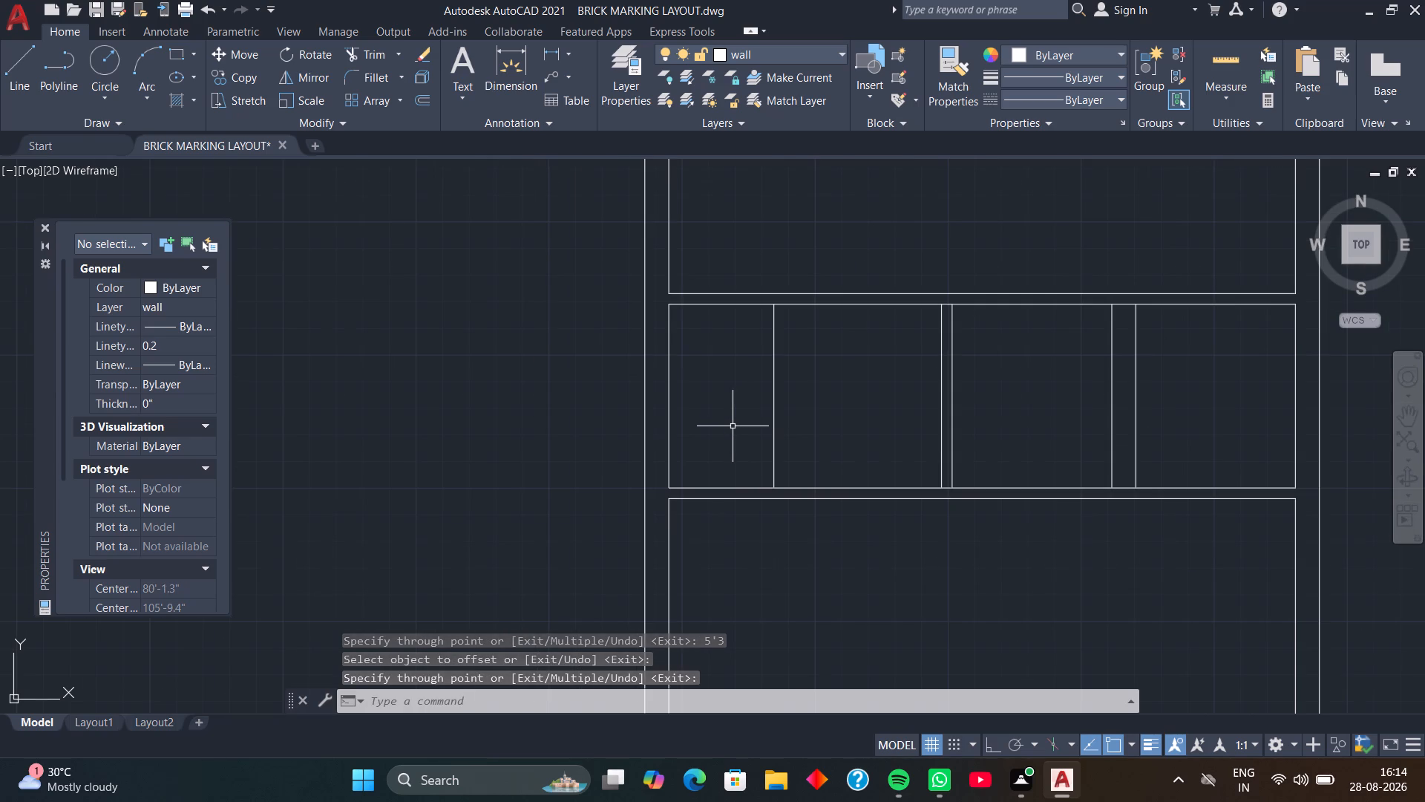
scroll(728, 419, "down", 1)
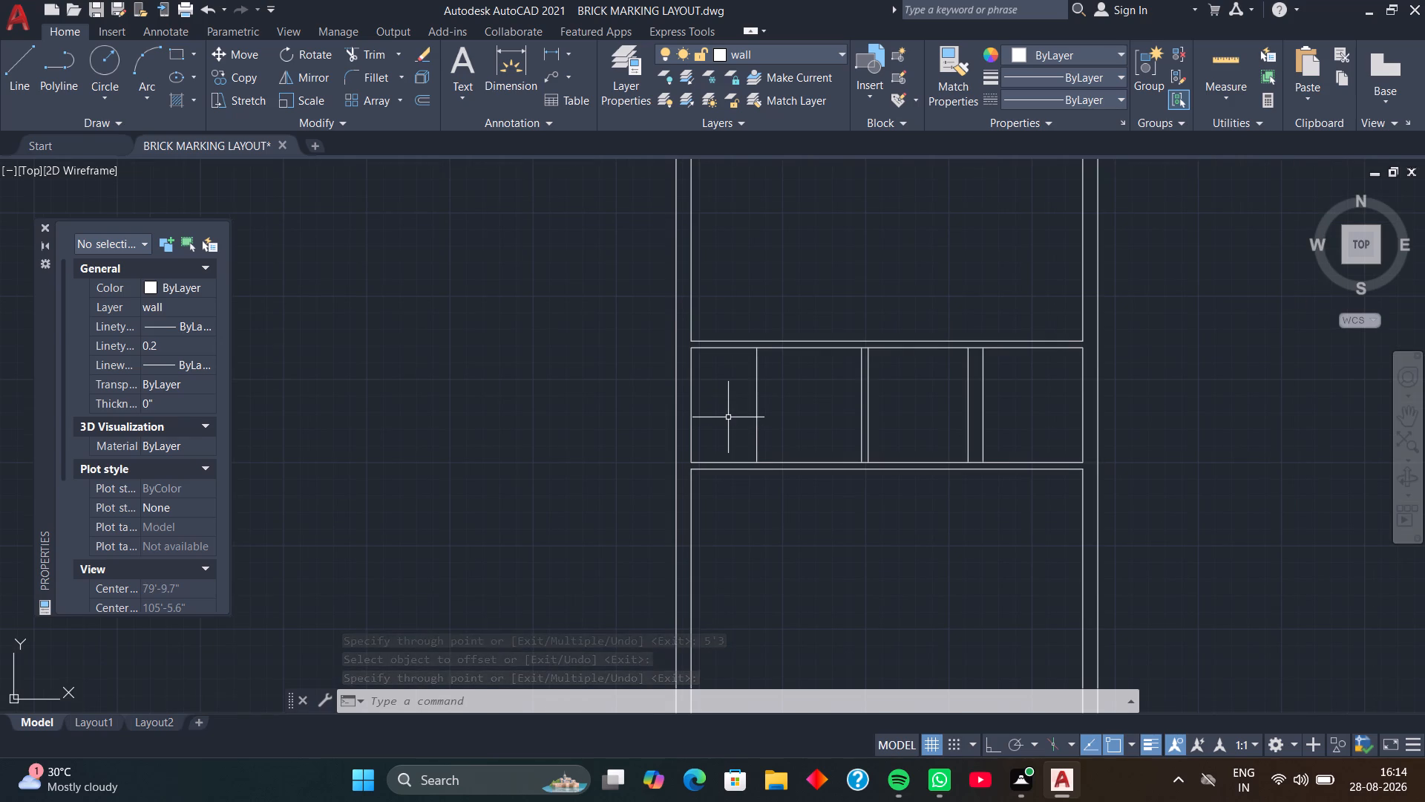
middle_click_drag(728, 417, 718, 420)
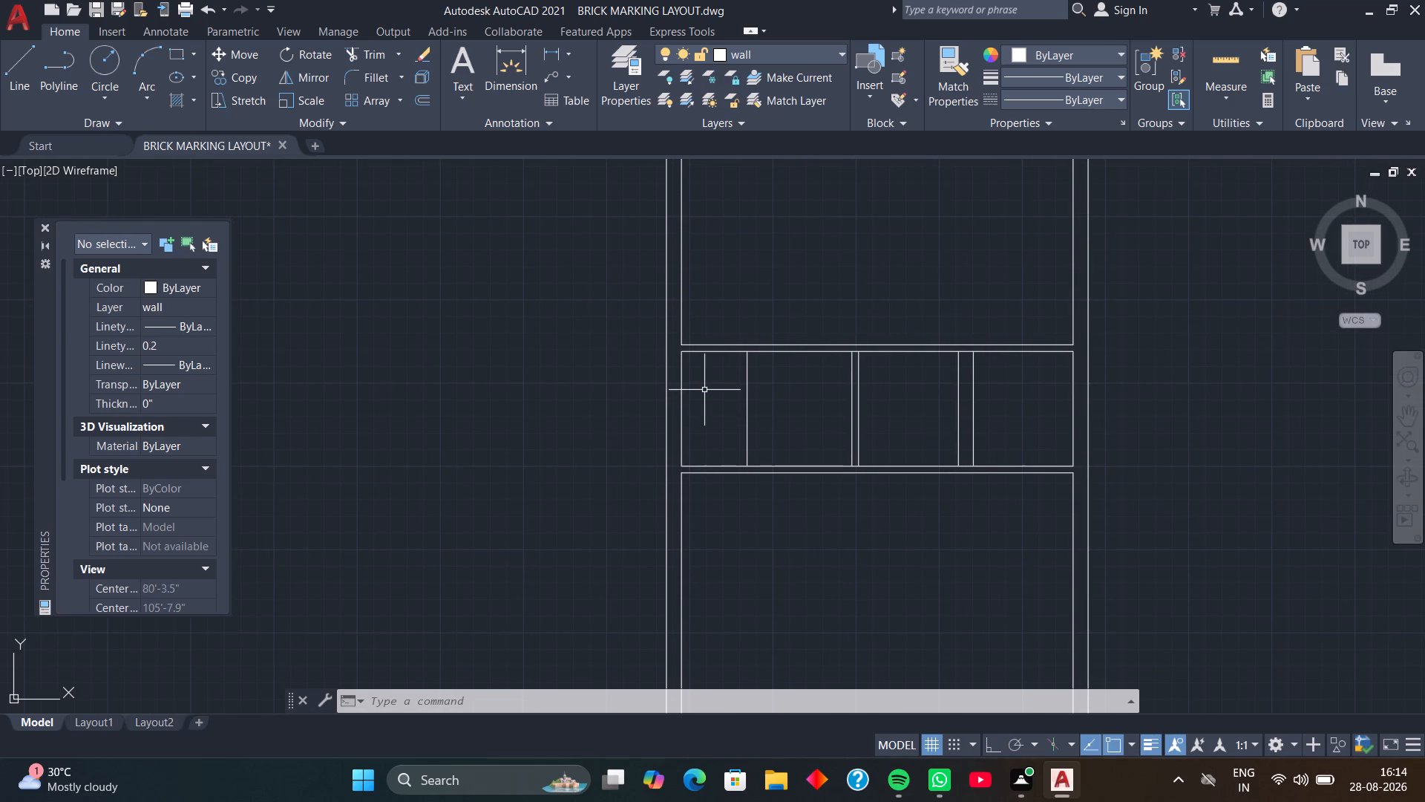
key("o")
key("space")
key("space")
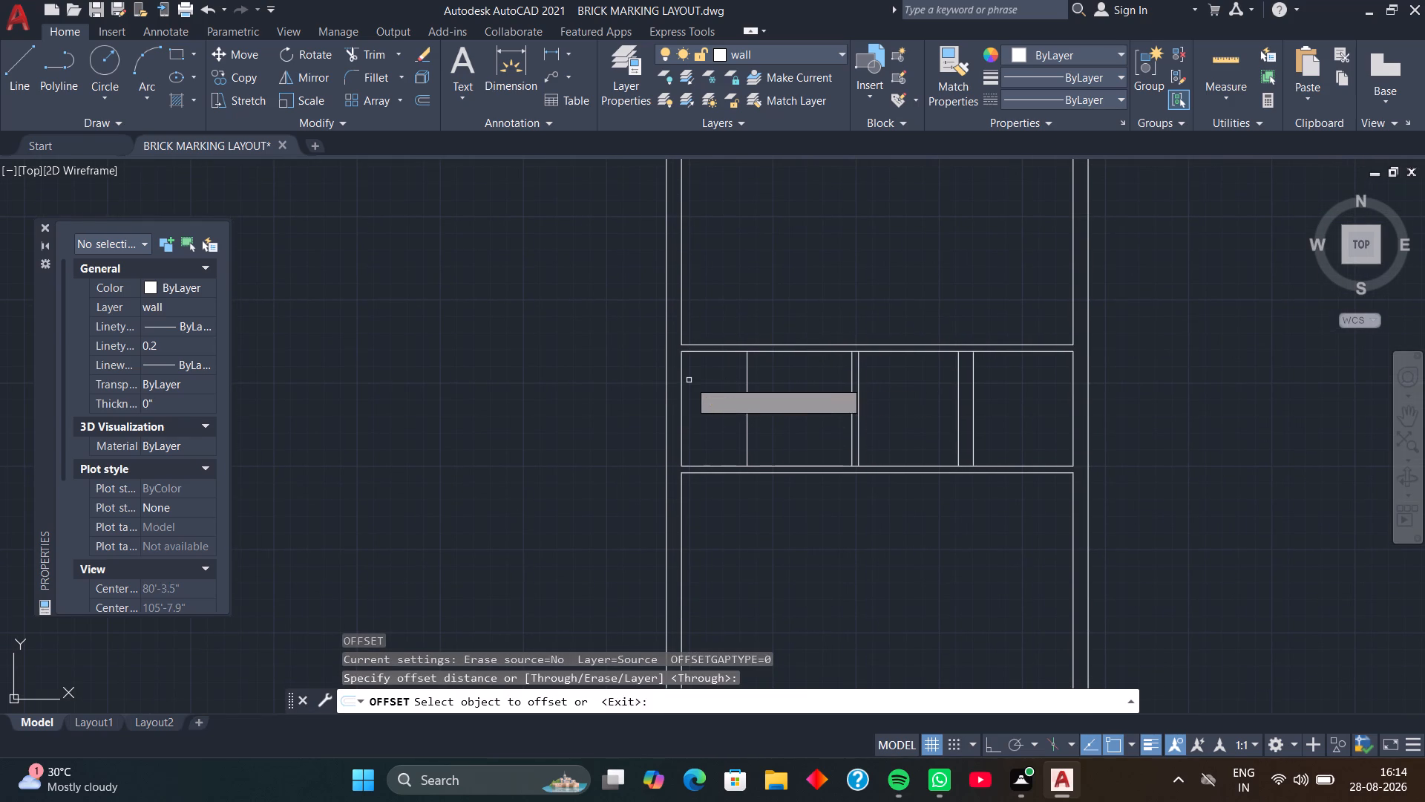
left_click(683, 379)
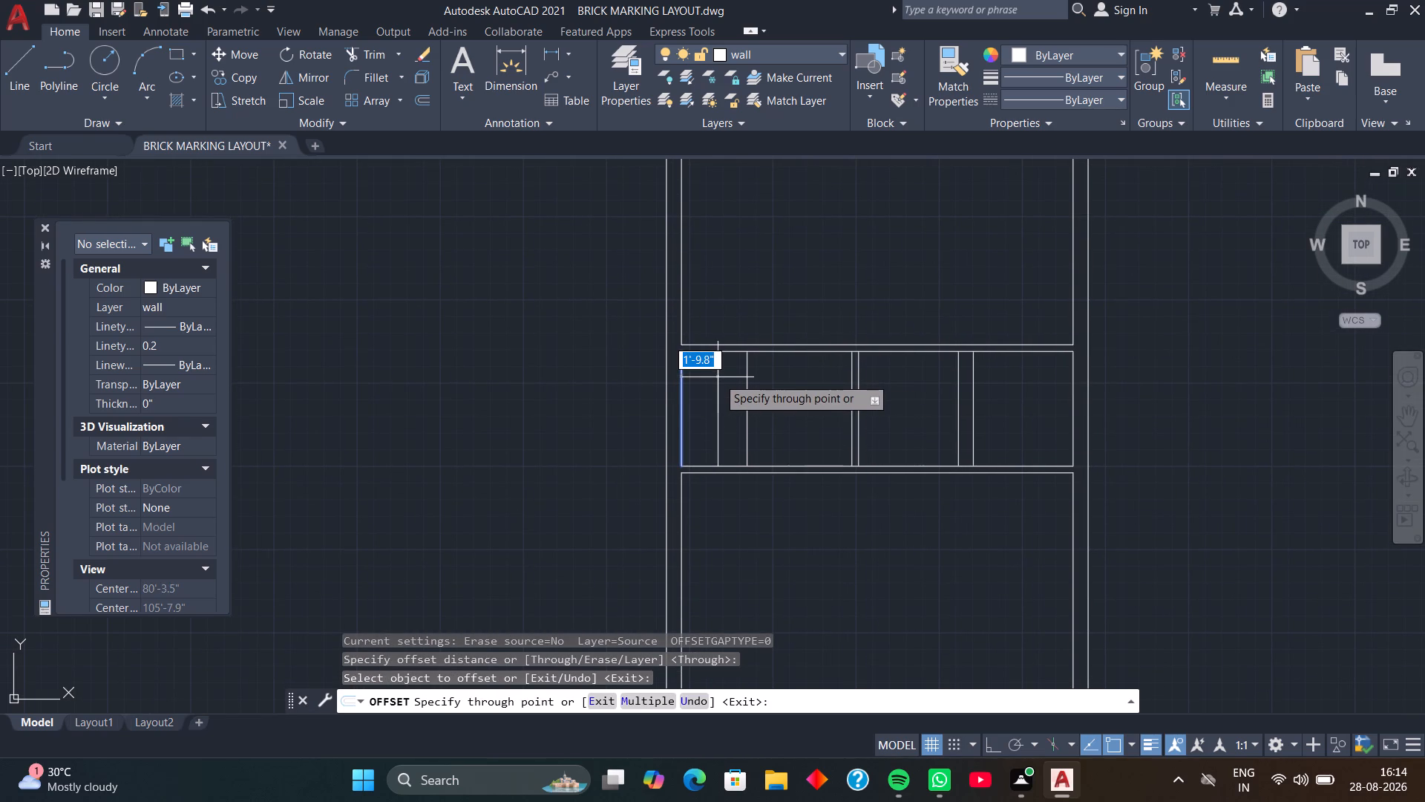
type("3'3")
key("Return")
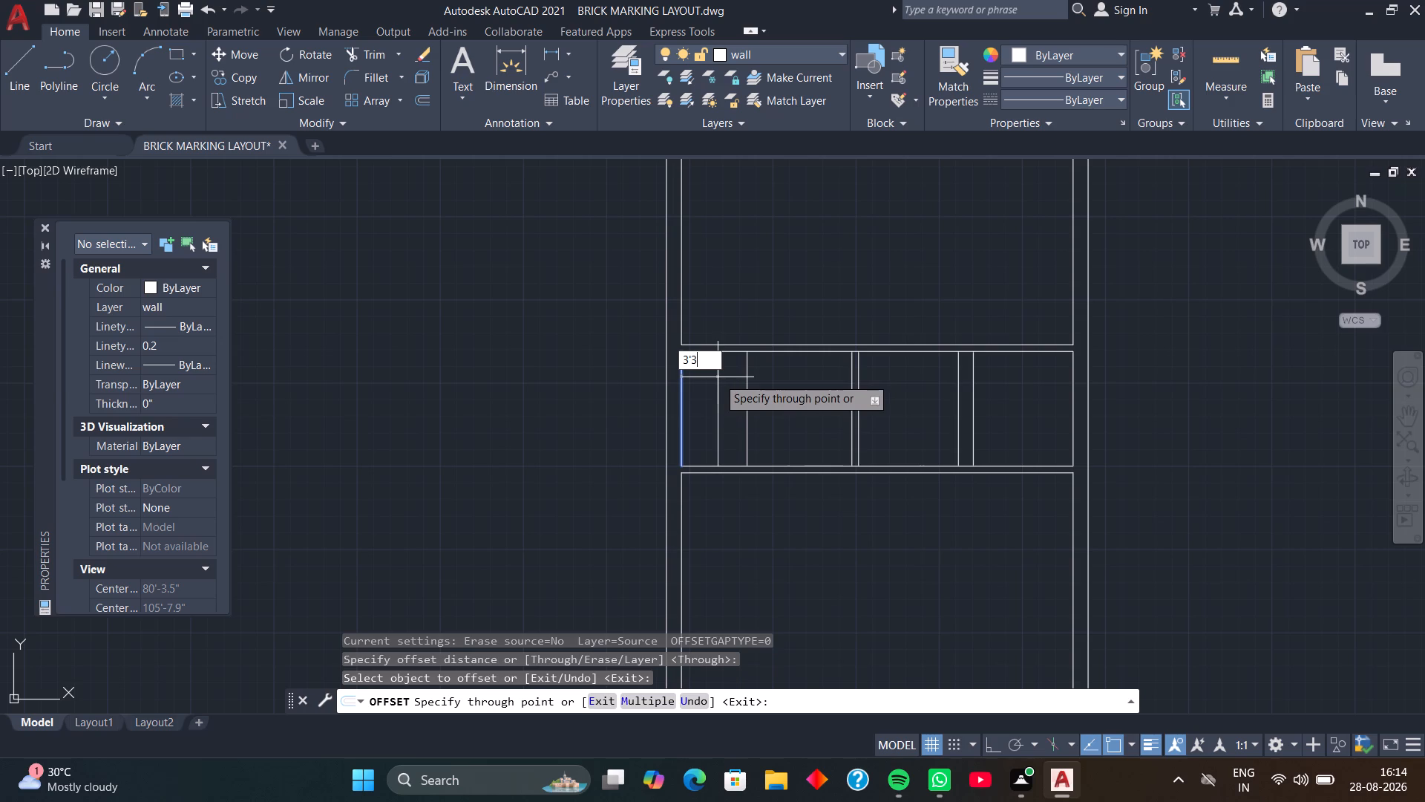
scroll(748, 392, "up", 3)
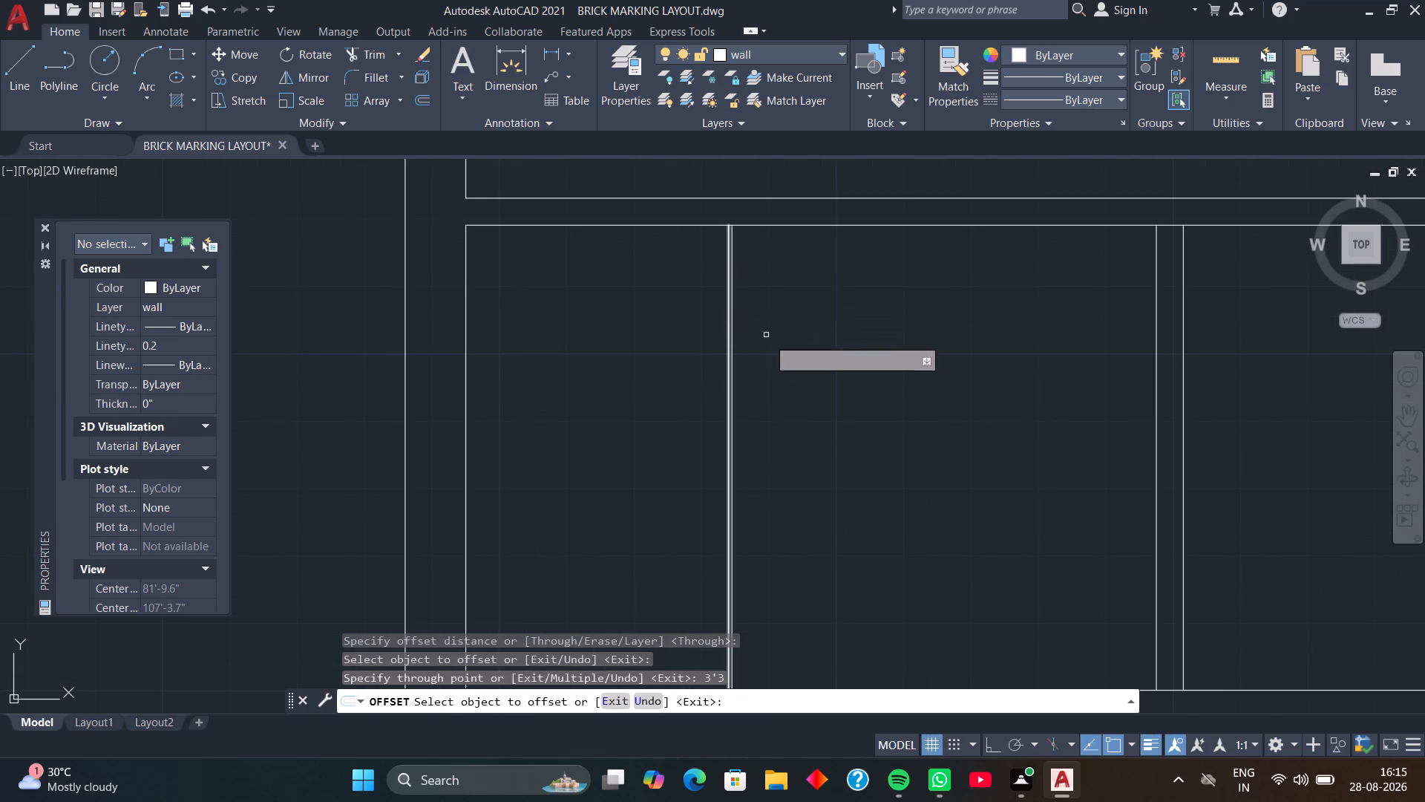
scroll(776, 345, "down", 2)
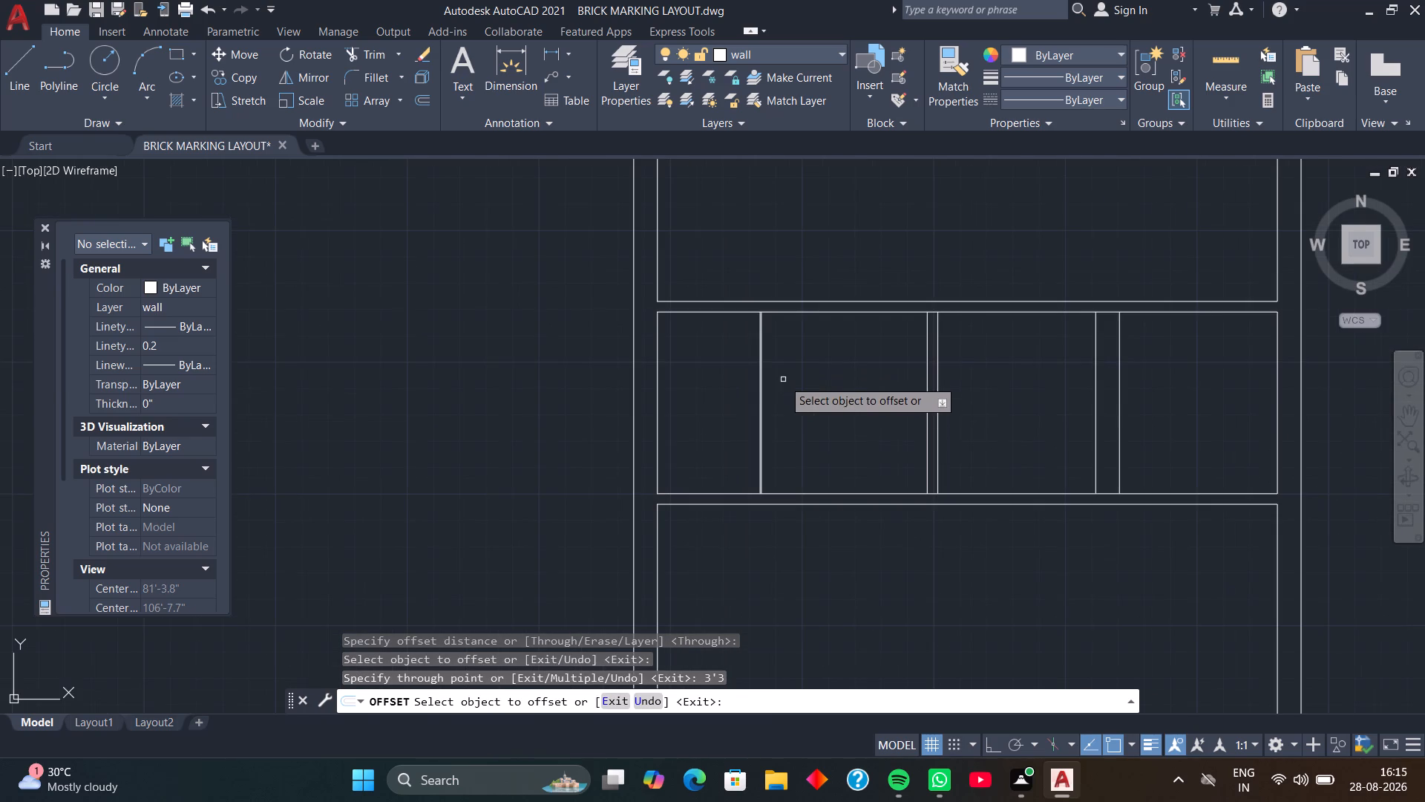
middle_click_drag(788, 425, 727, 408)
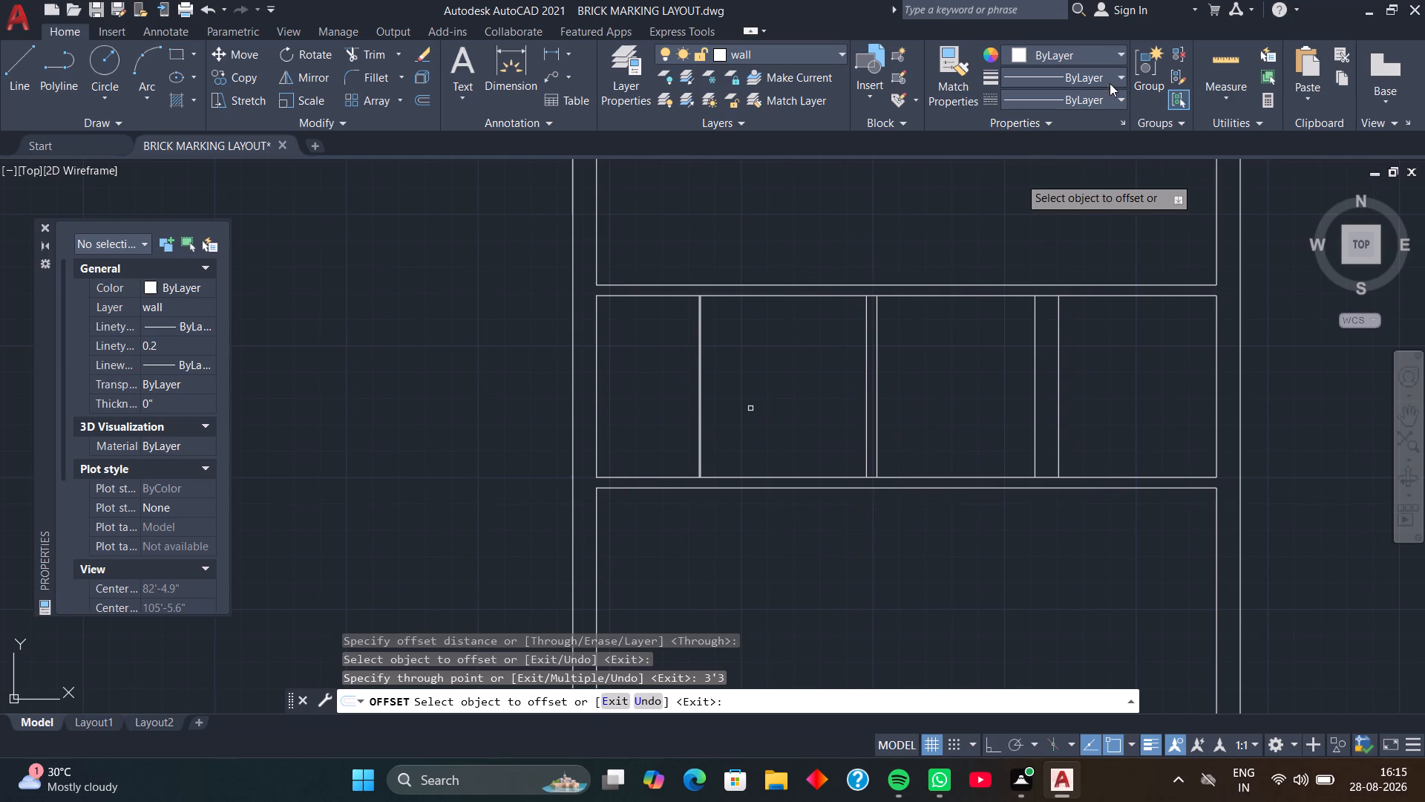
key("space")
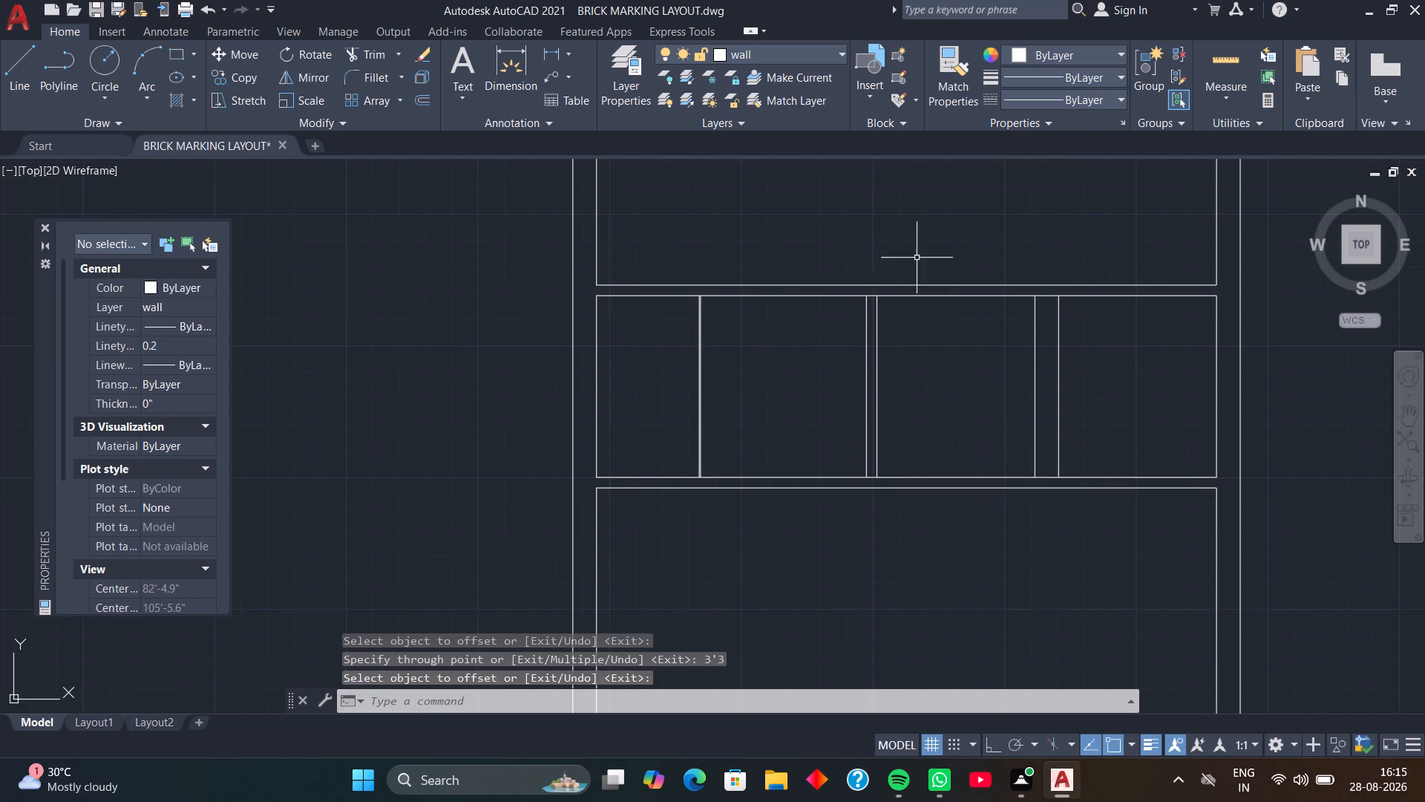
Create a new layer named "light blue".
left_click(839, 50)
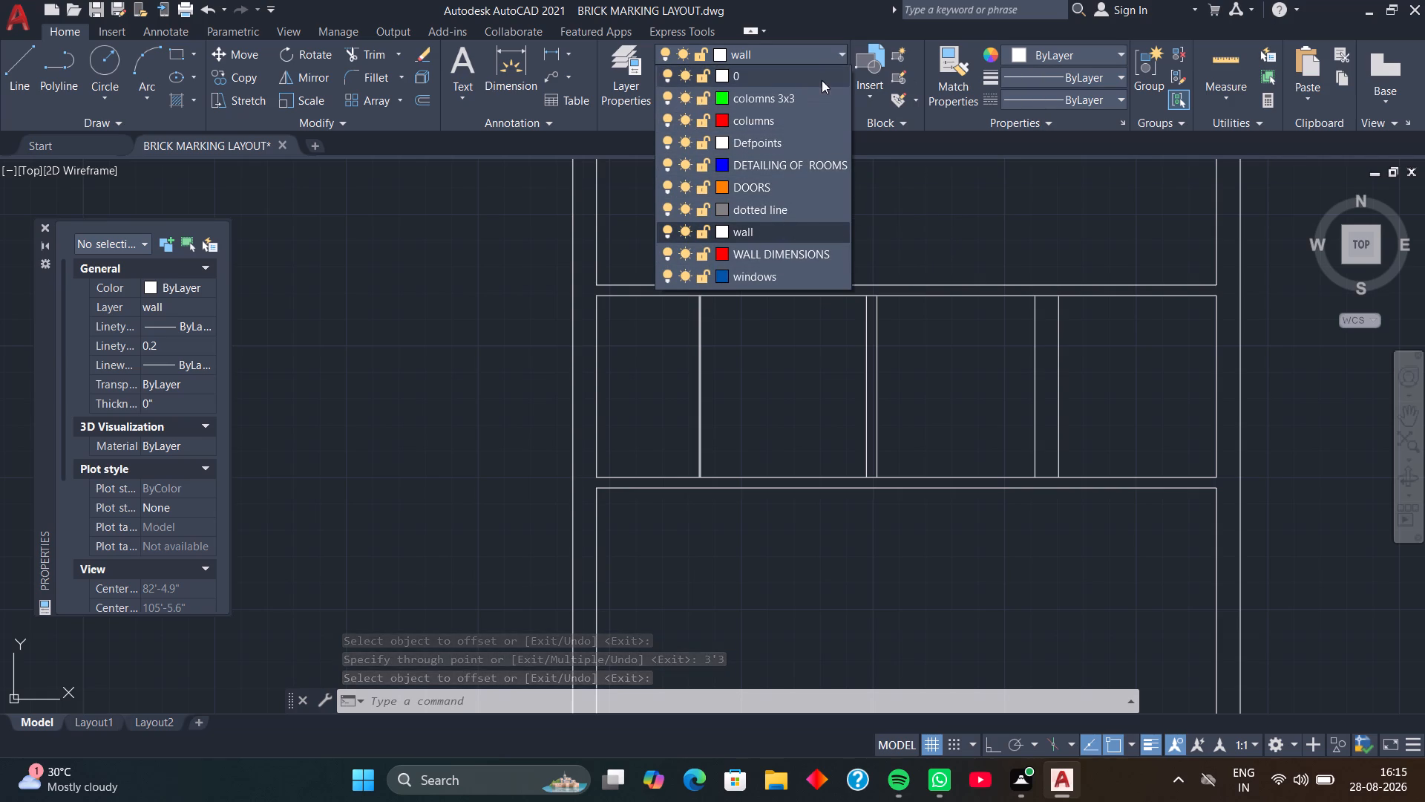
left_click(842, 52)
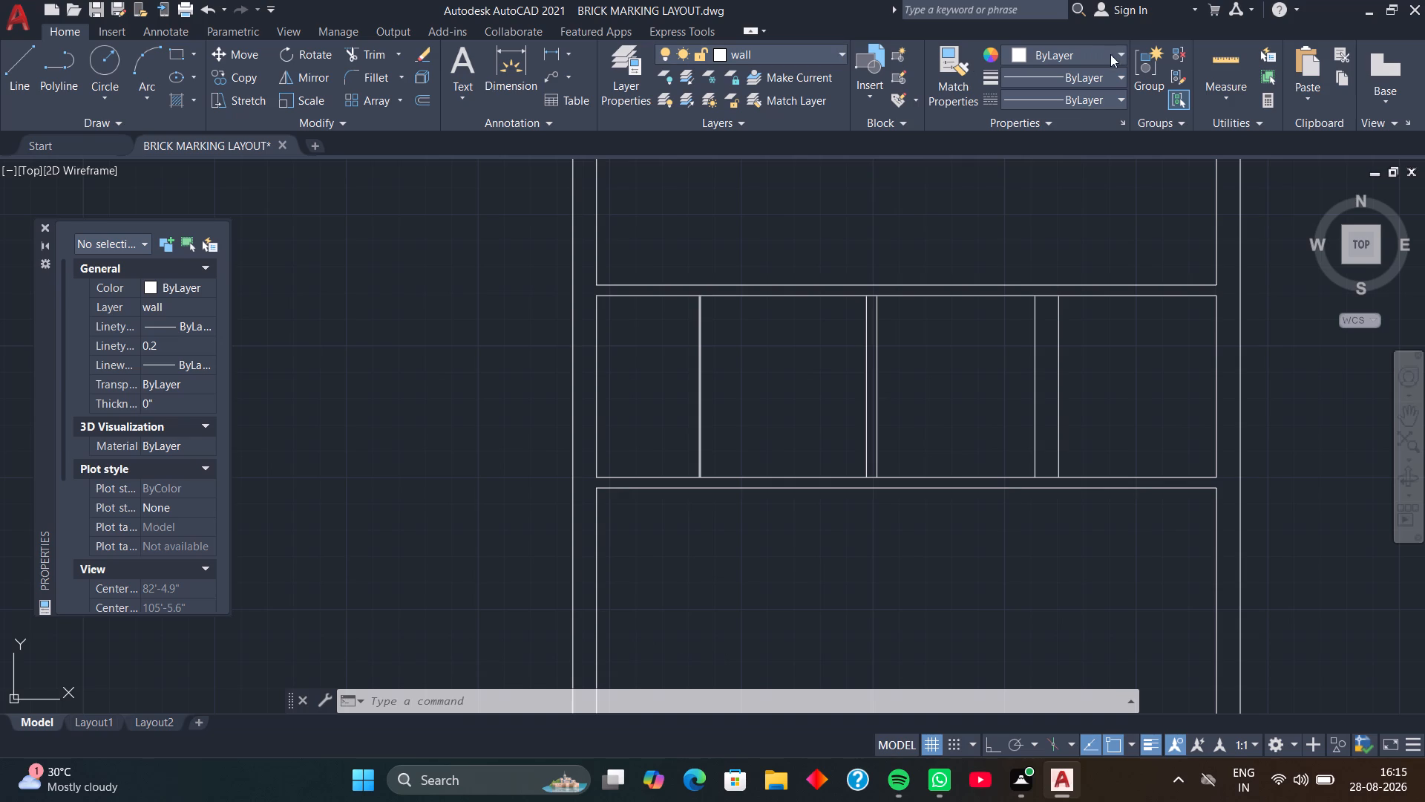
left_click(836, 52)
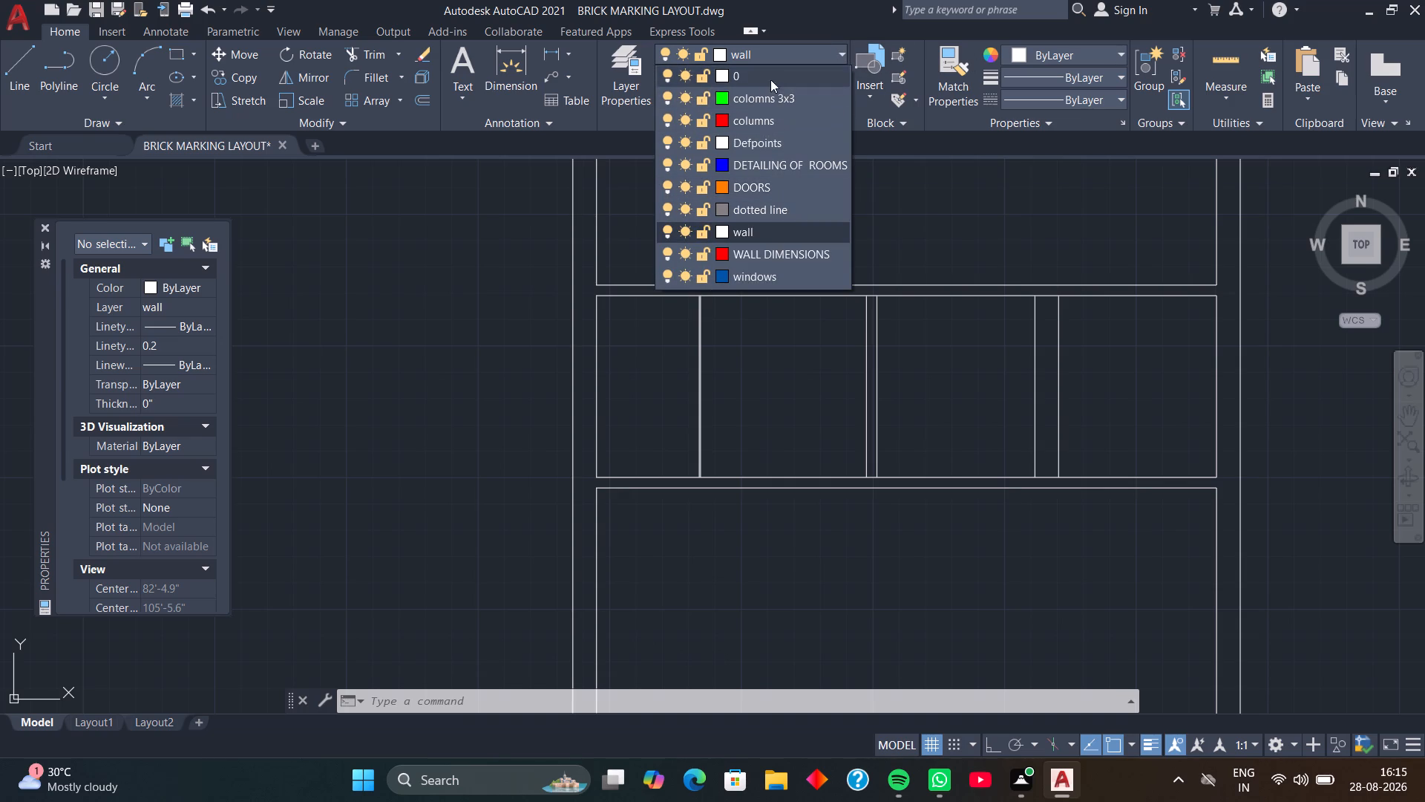
left_click(635, 64)
left_click(635, 65)
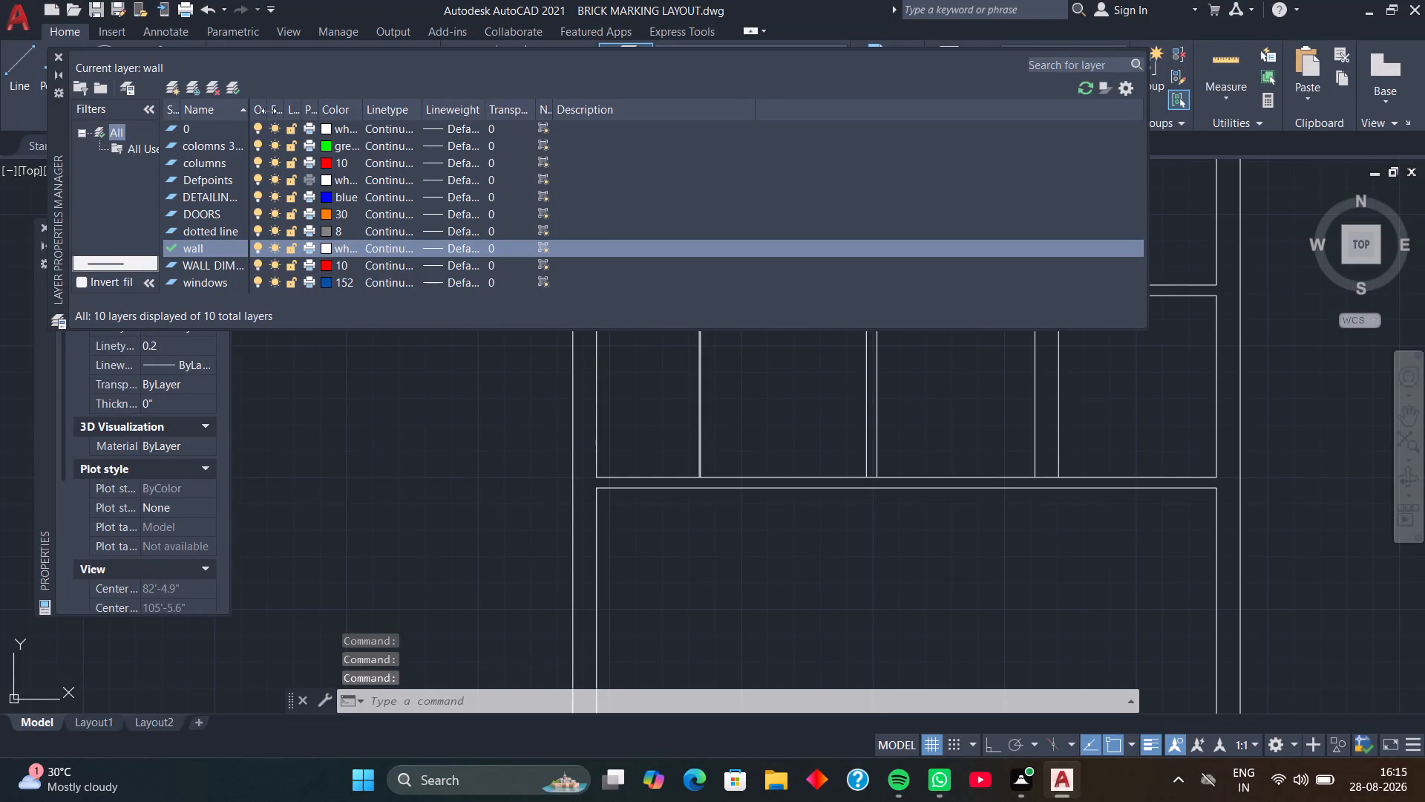
left_click(174, 91)
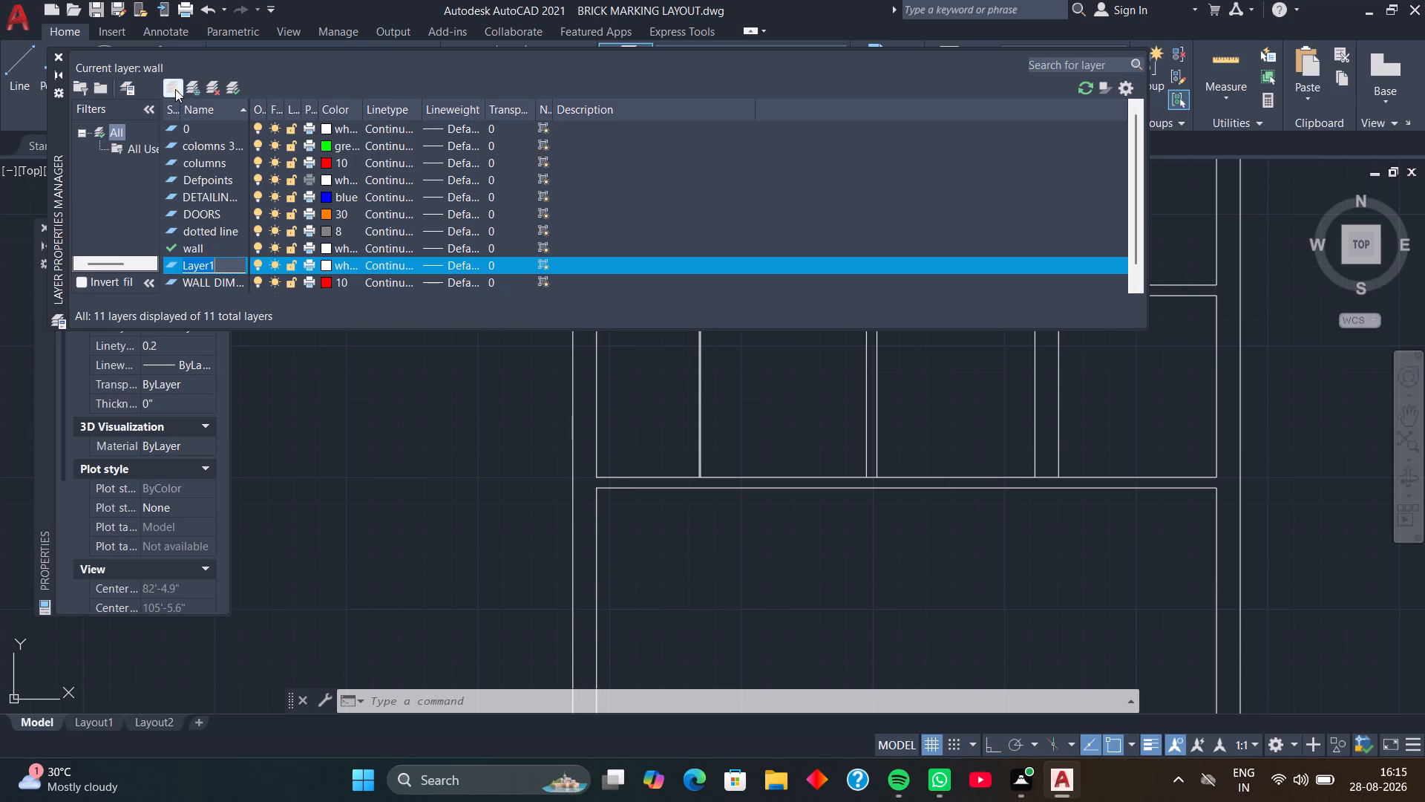
type("light")
key("space")
type("blue")
key("Return")
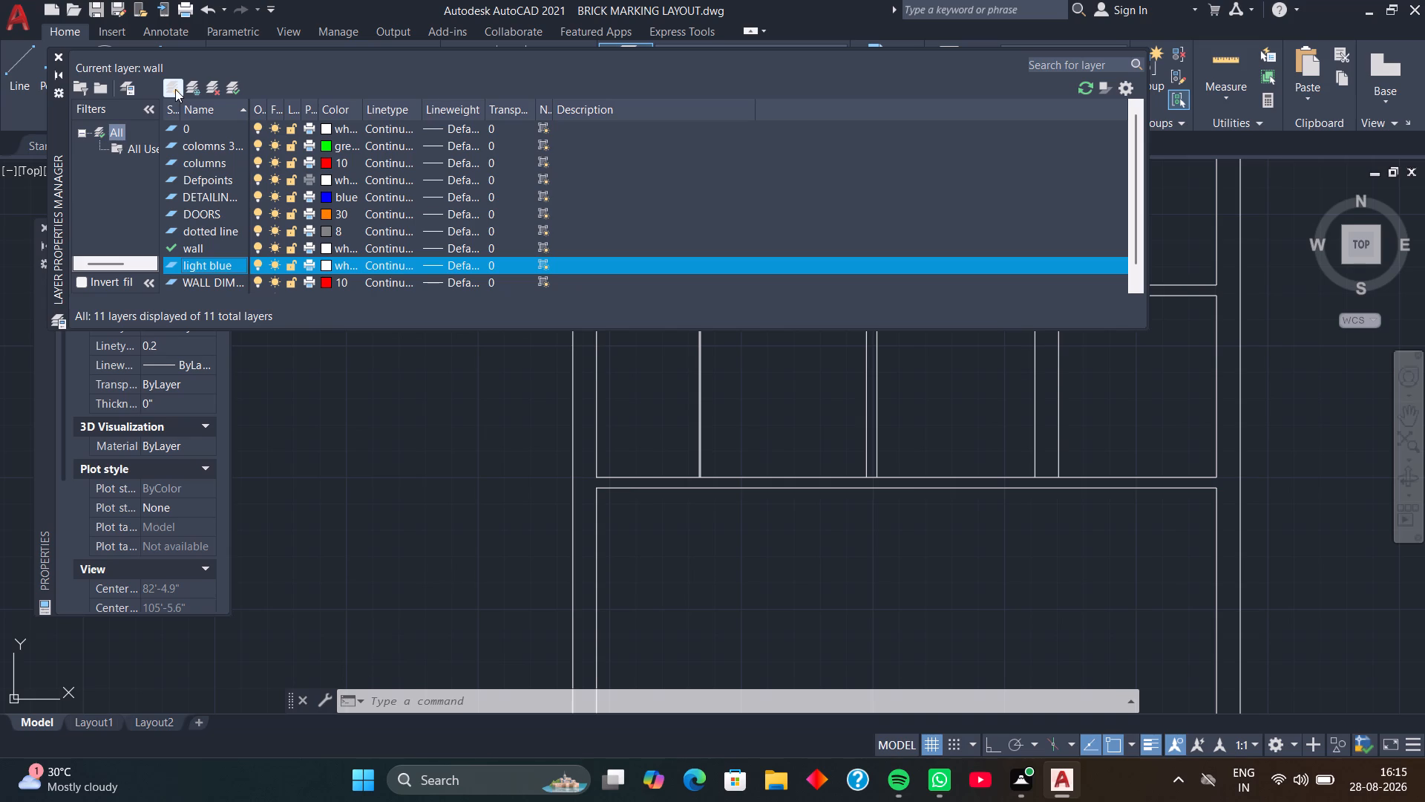
Set the light blue layer's colour to index colour 142.
left_click(328, 265)
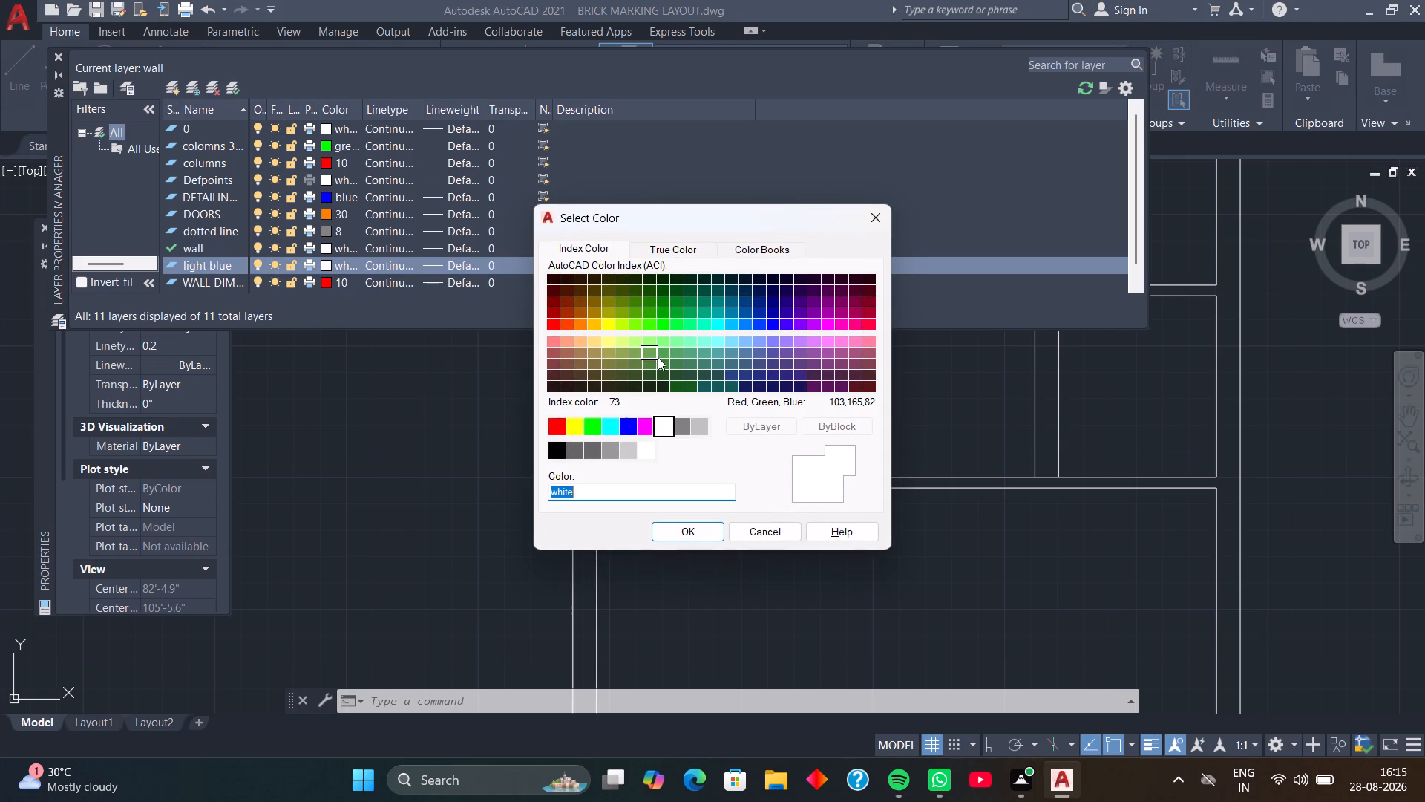
left_click(722, 339)
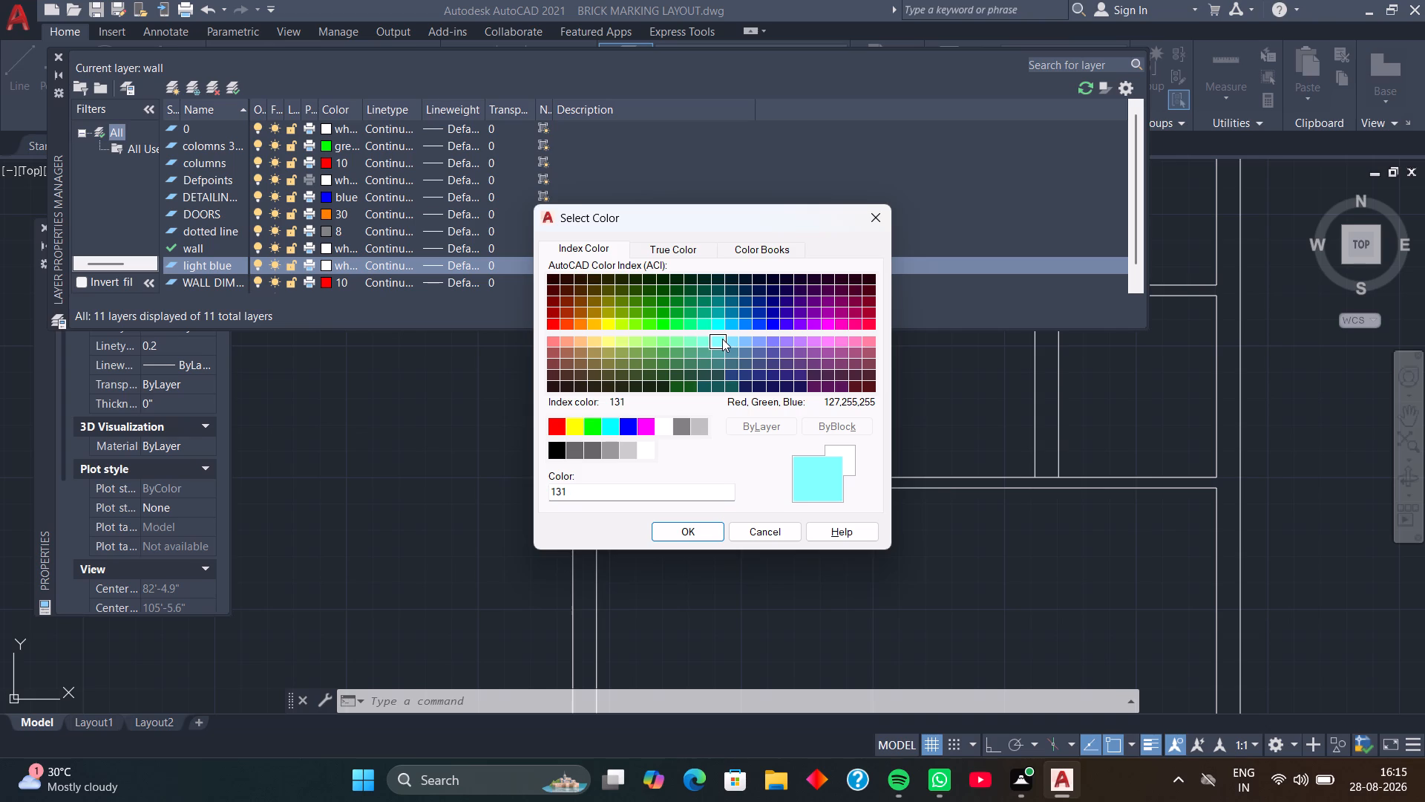
left_click(735, 325)
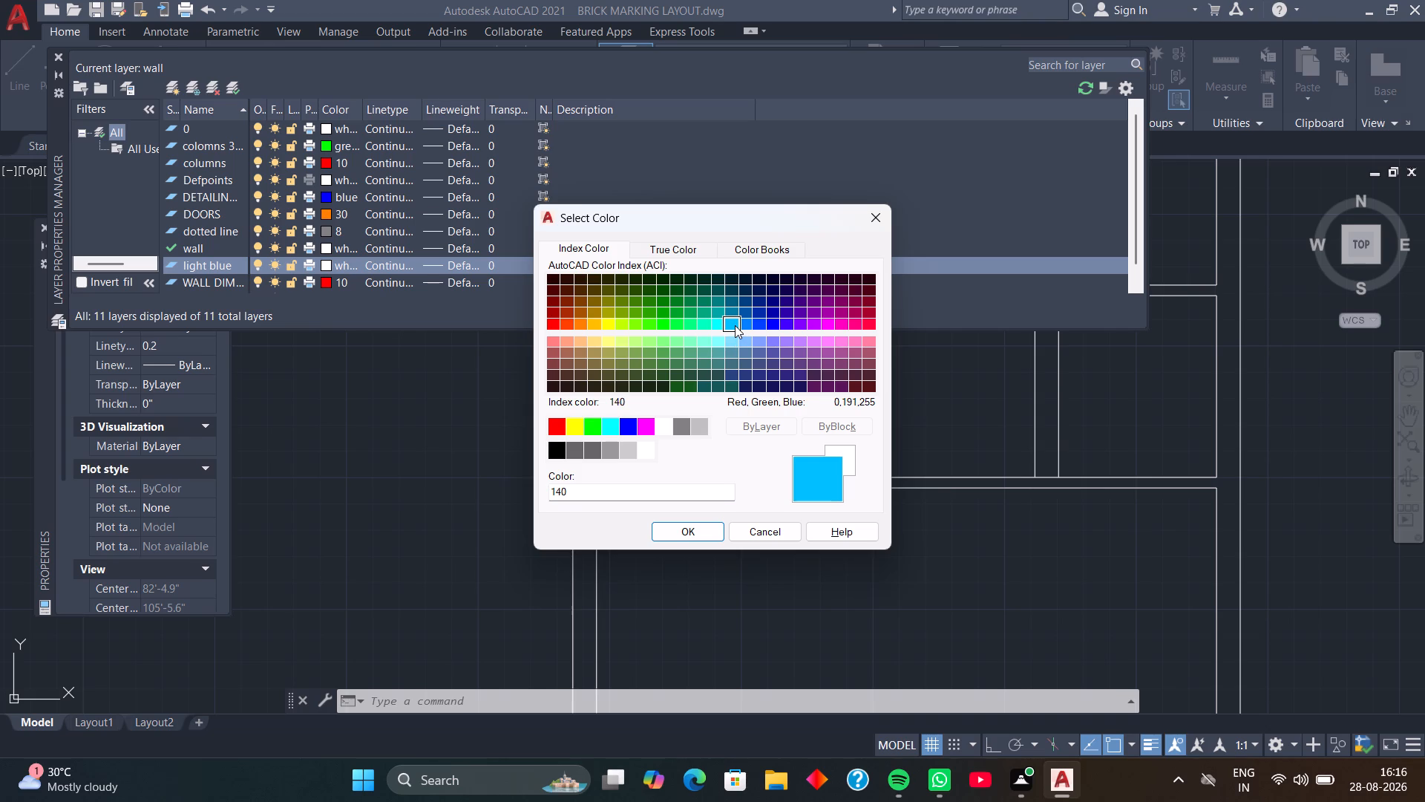
left_click(741, 324)
left_click(727, 326)
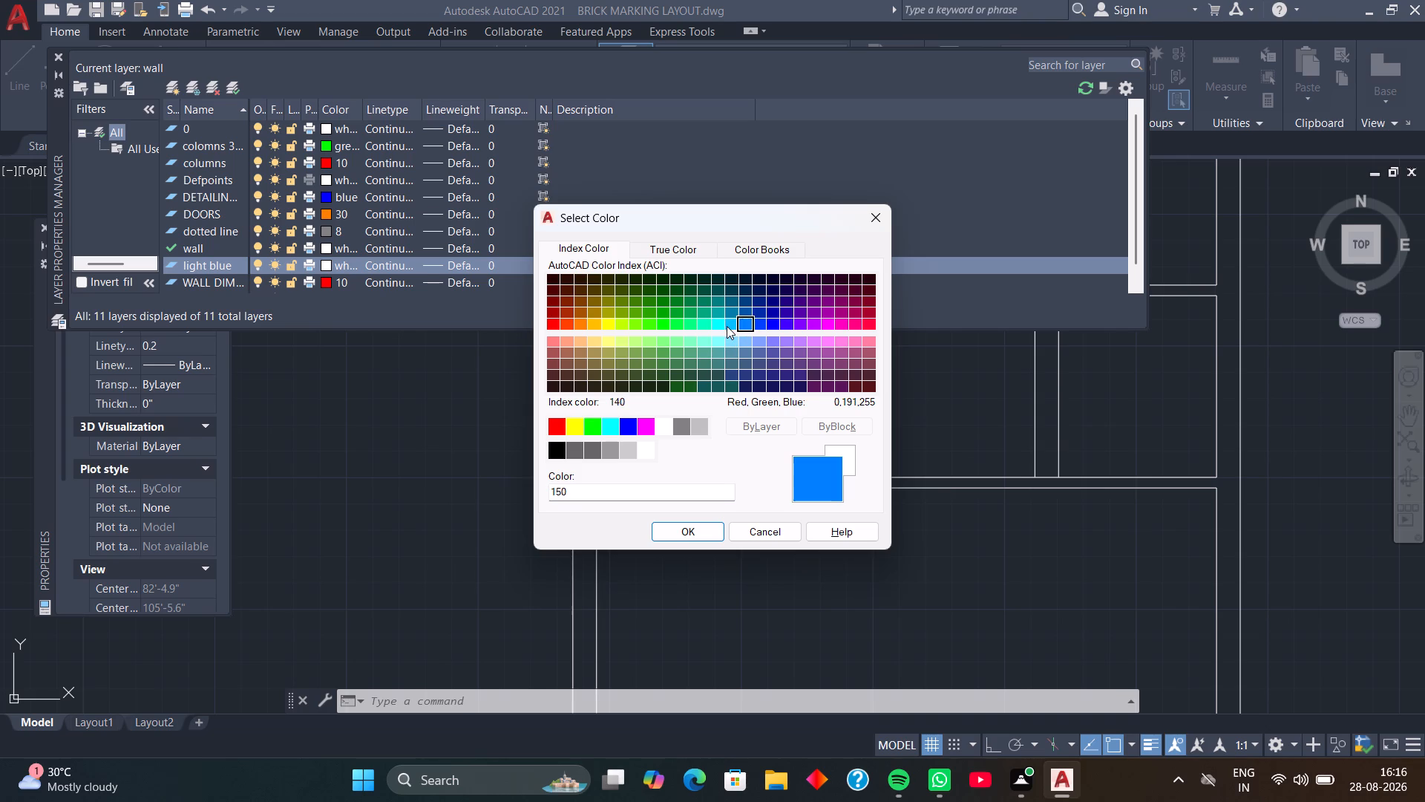
left_click(730, 314)
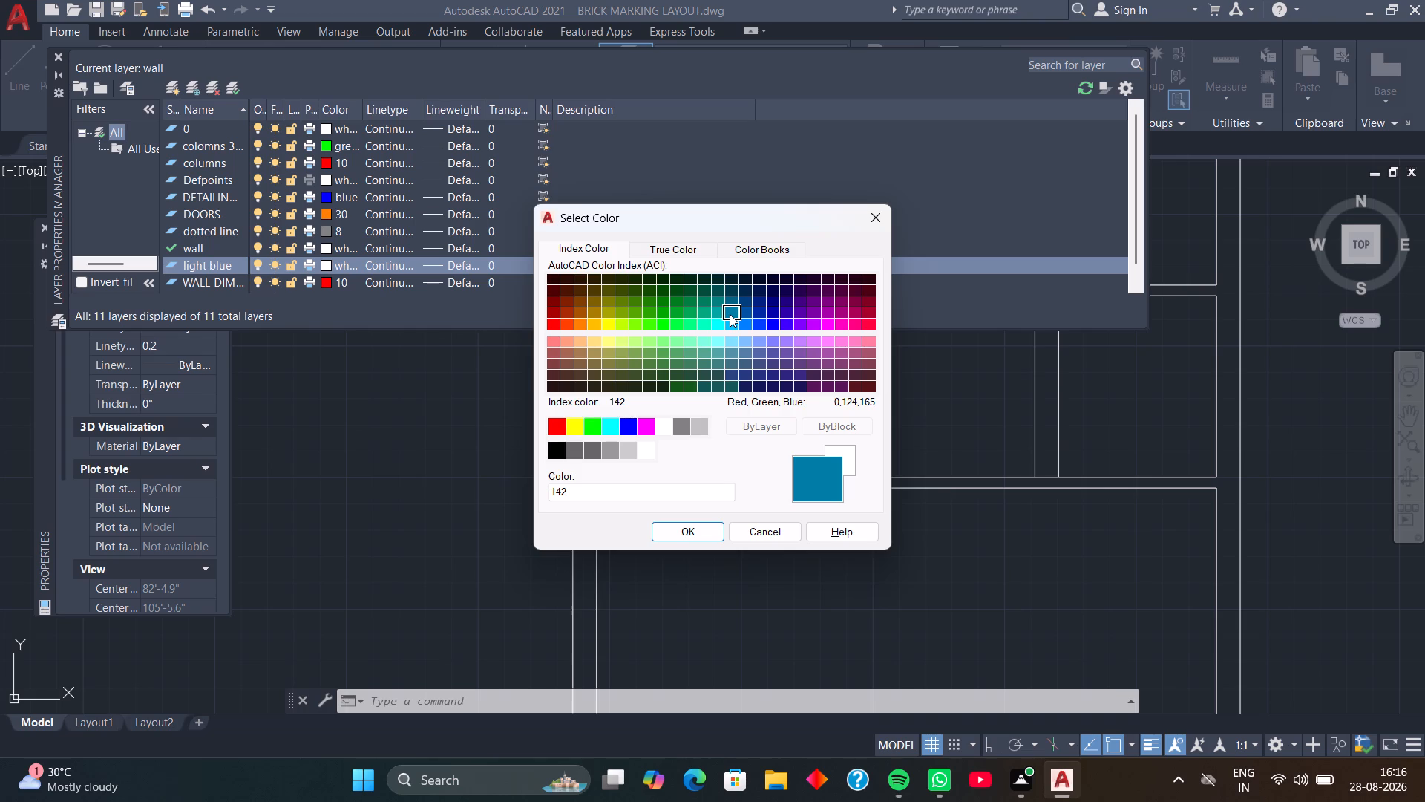
left_click(704, 531)
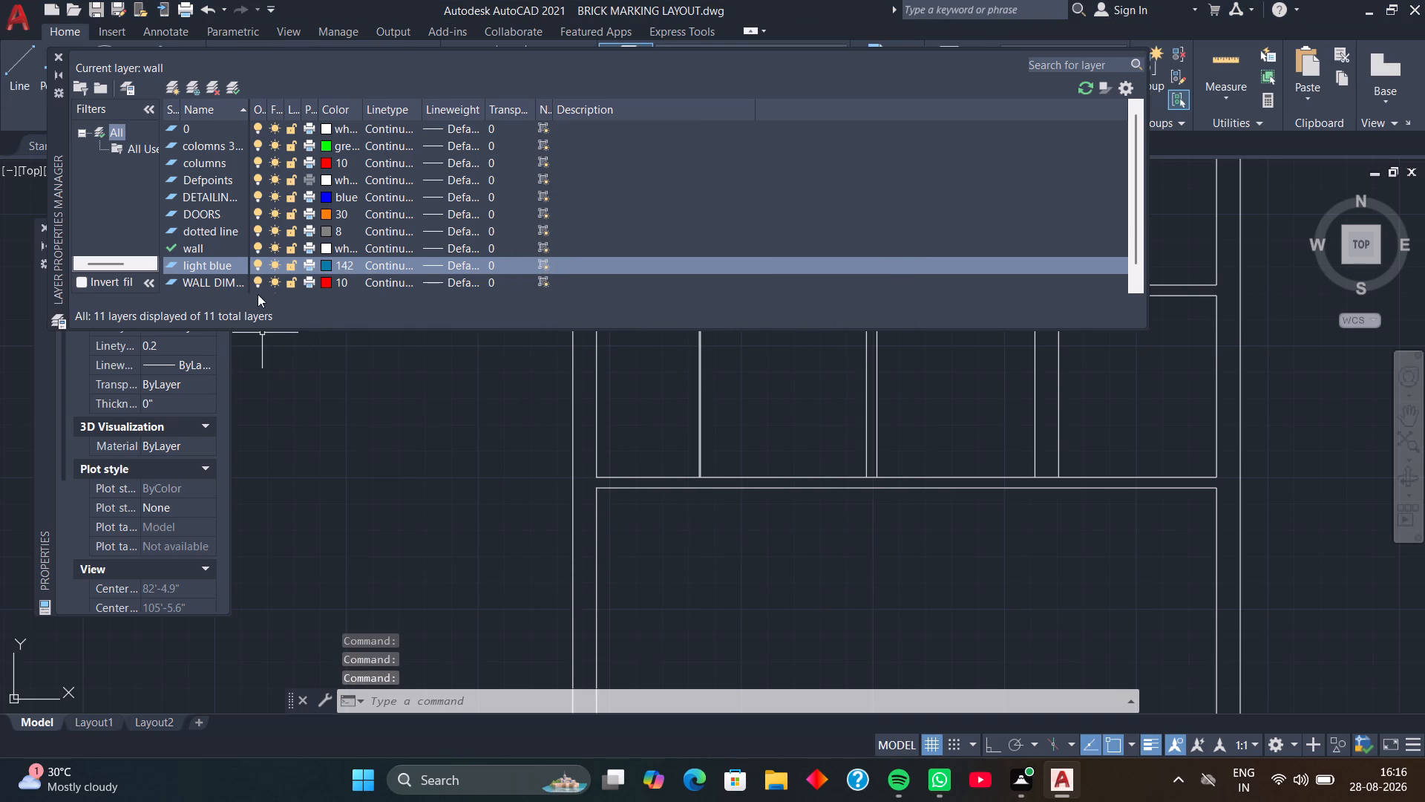
Make light blue the current layer and close the layer manager.
double_click(192, 265)
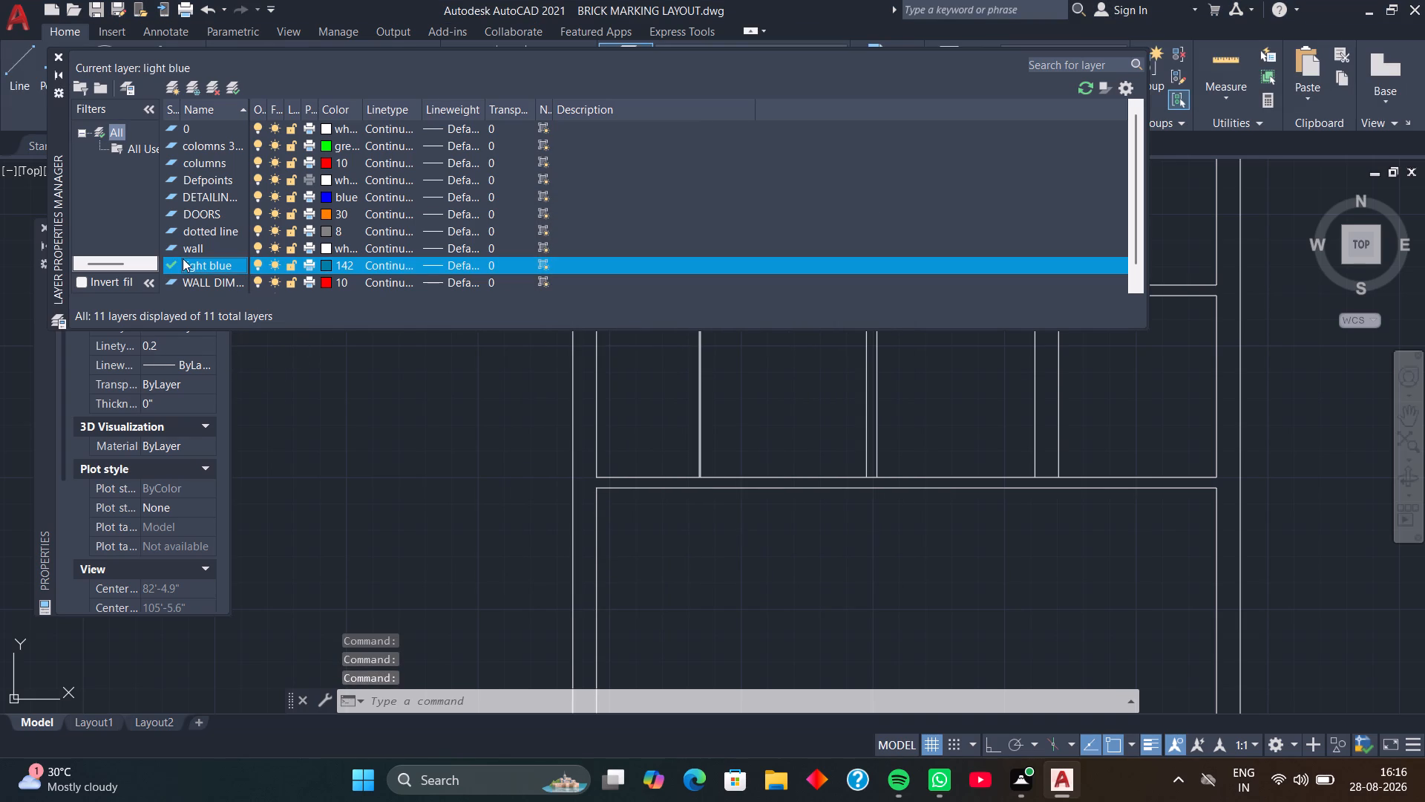
left_click(56, 53)
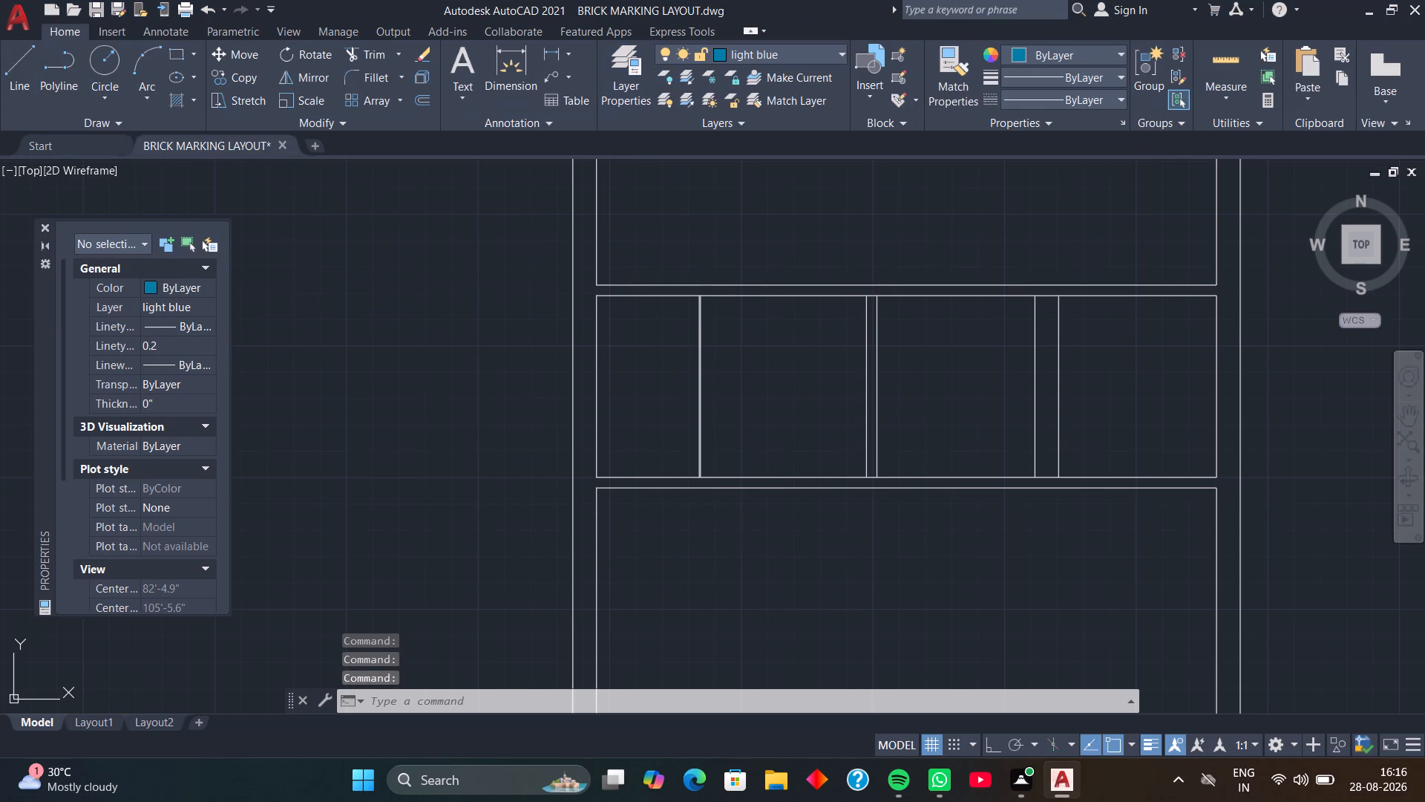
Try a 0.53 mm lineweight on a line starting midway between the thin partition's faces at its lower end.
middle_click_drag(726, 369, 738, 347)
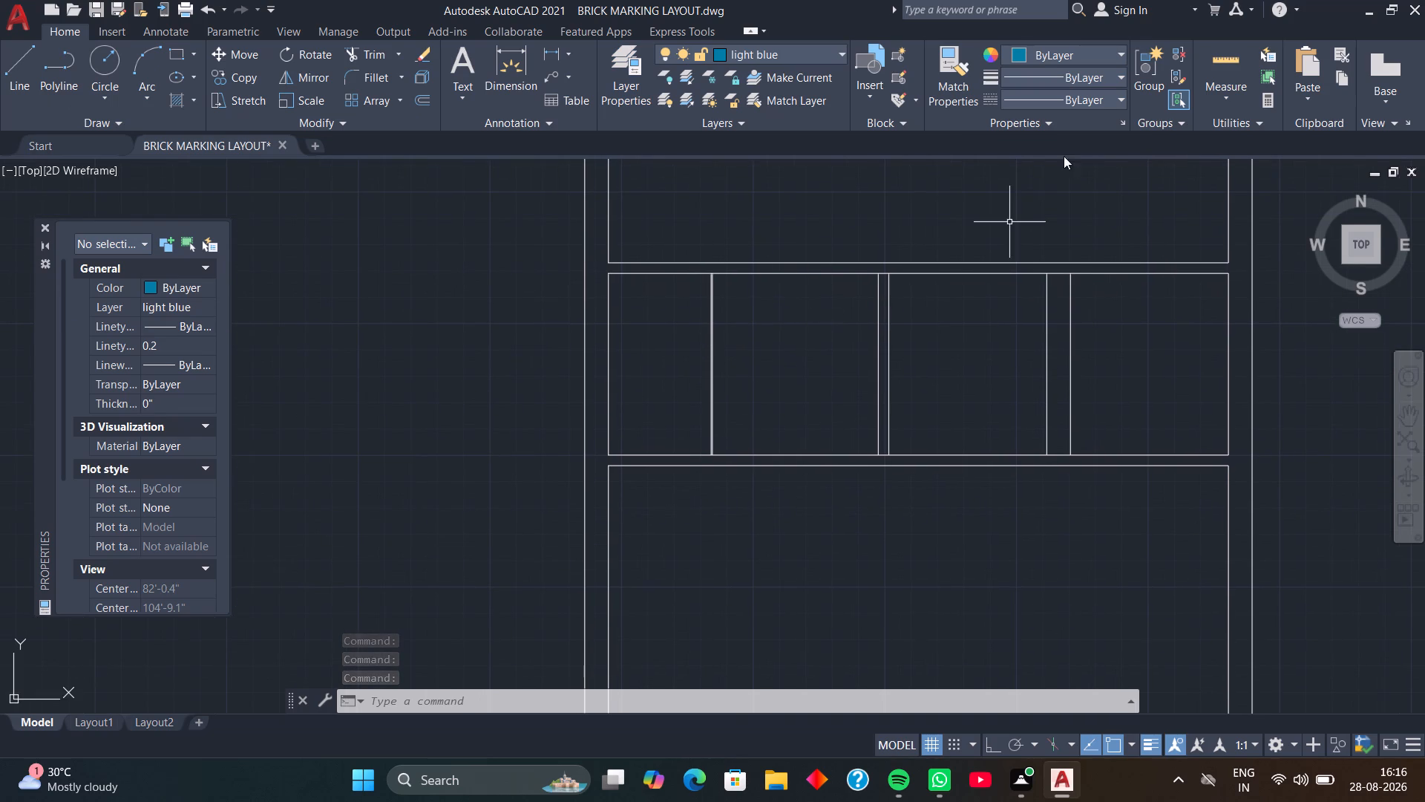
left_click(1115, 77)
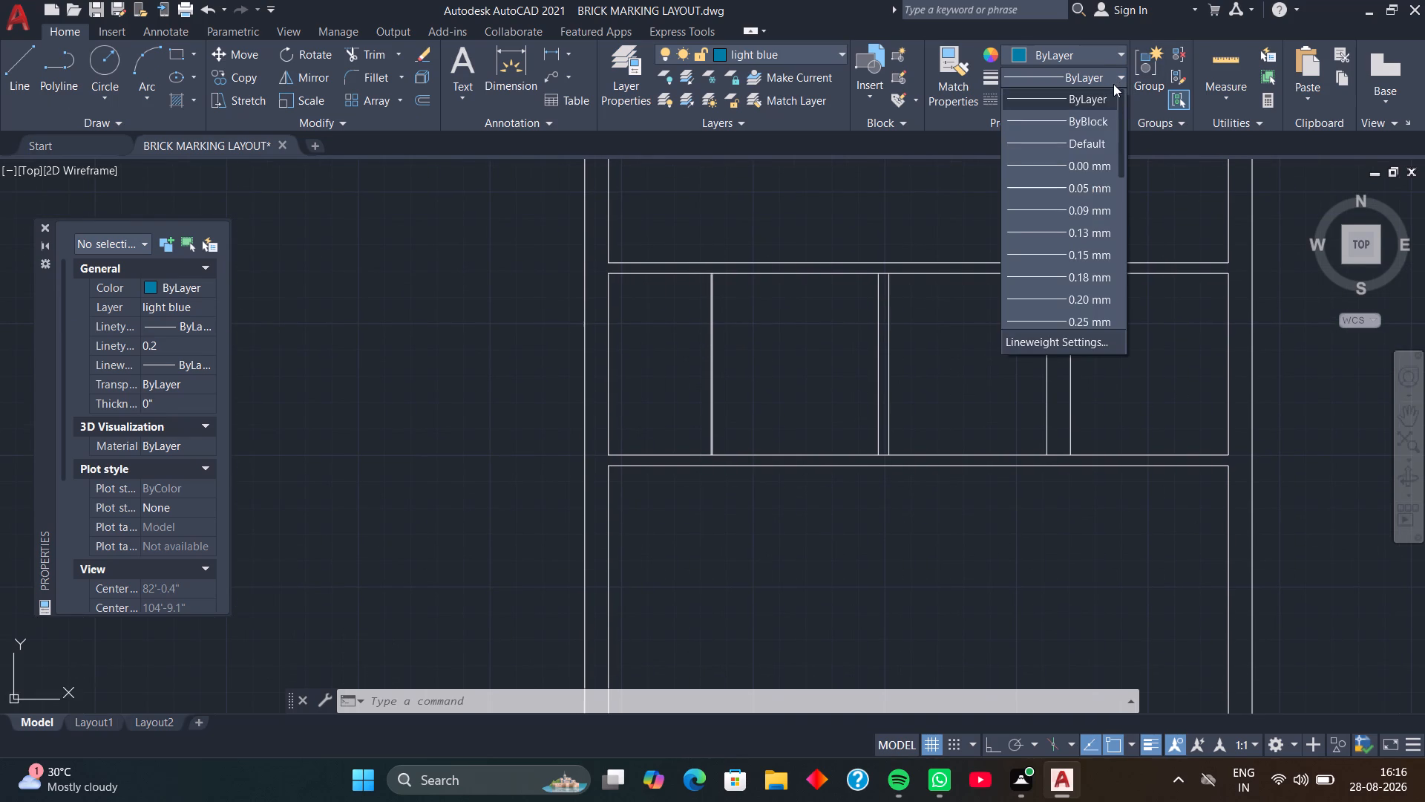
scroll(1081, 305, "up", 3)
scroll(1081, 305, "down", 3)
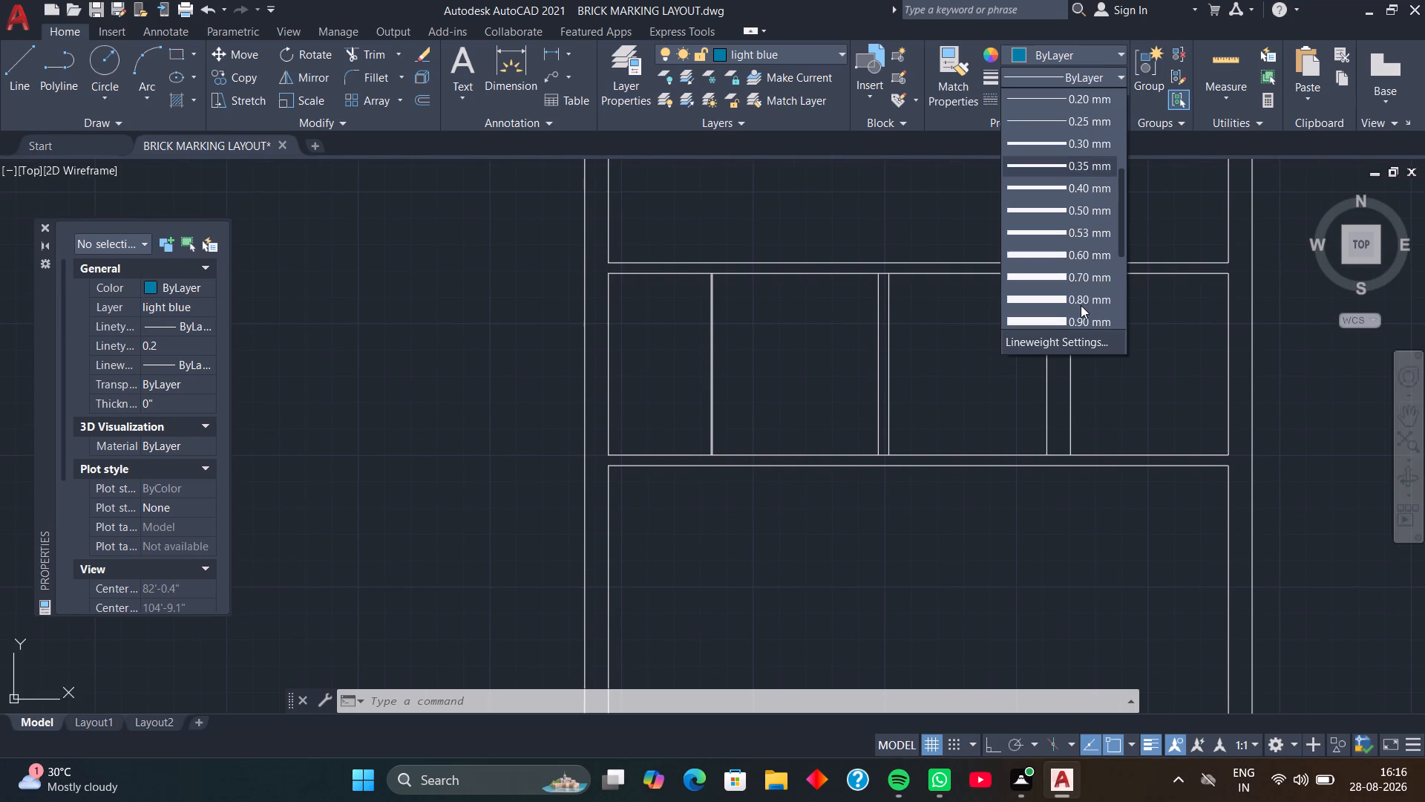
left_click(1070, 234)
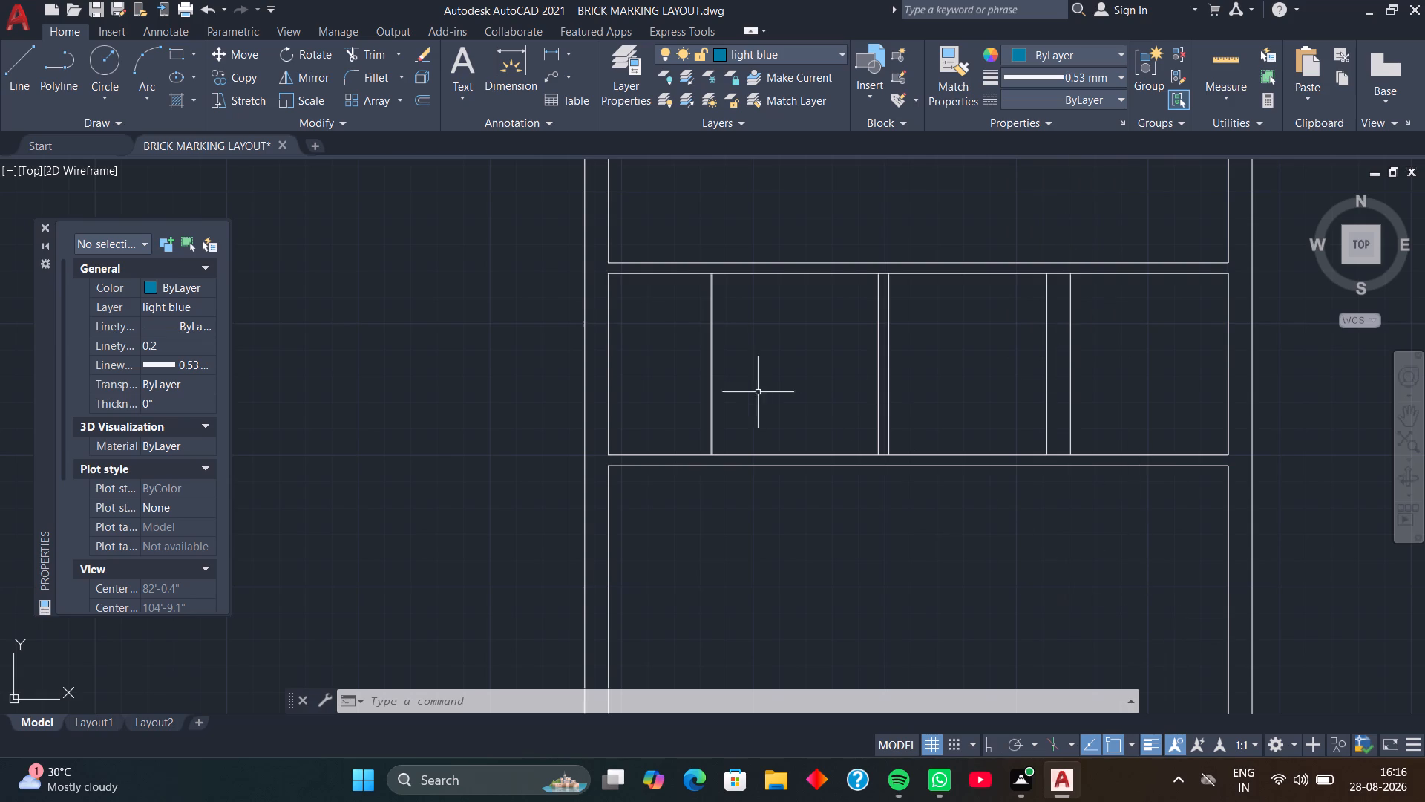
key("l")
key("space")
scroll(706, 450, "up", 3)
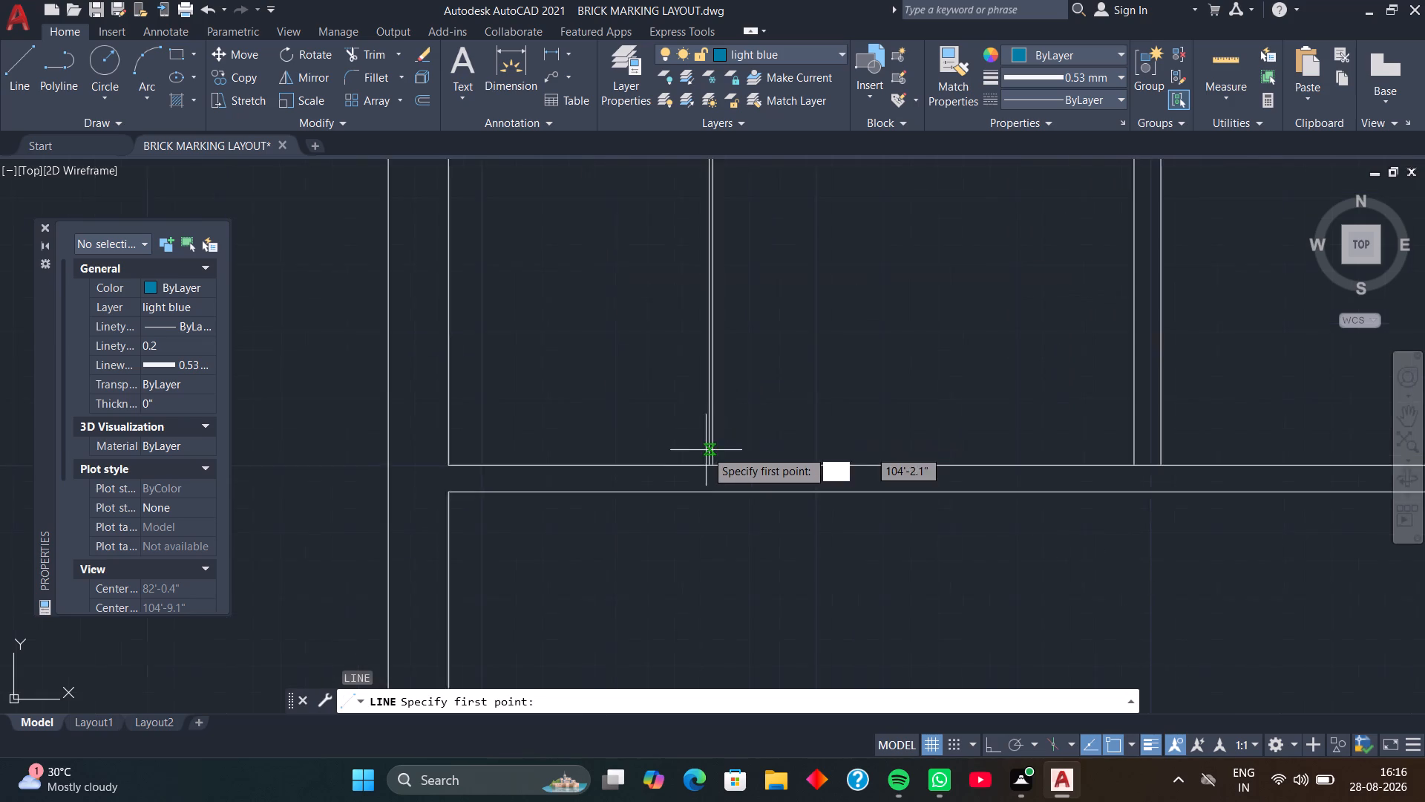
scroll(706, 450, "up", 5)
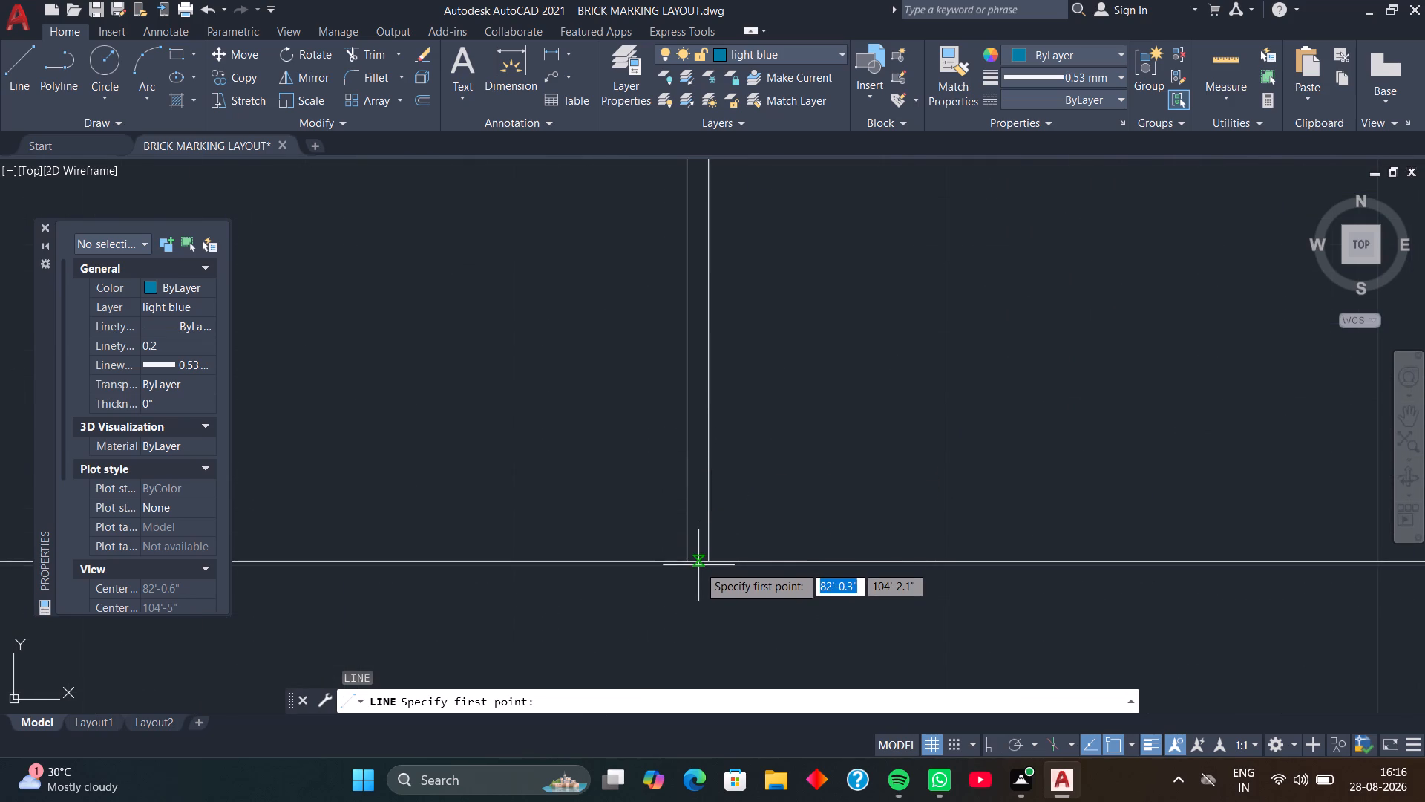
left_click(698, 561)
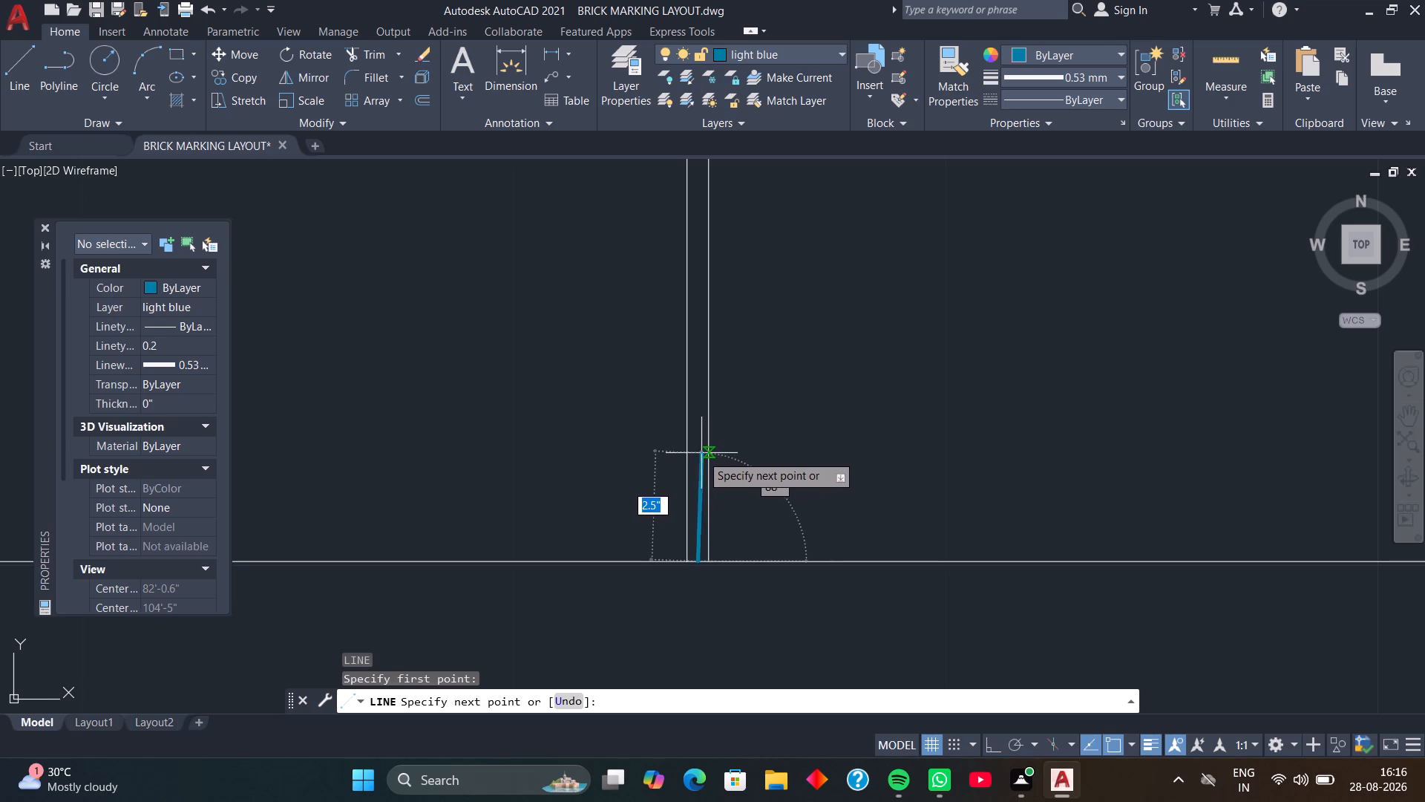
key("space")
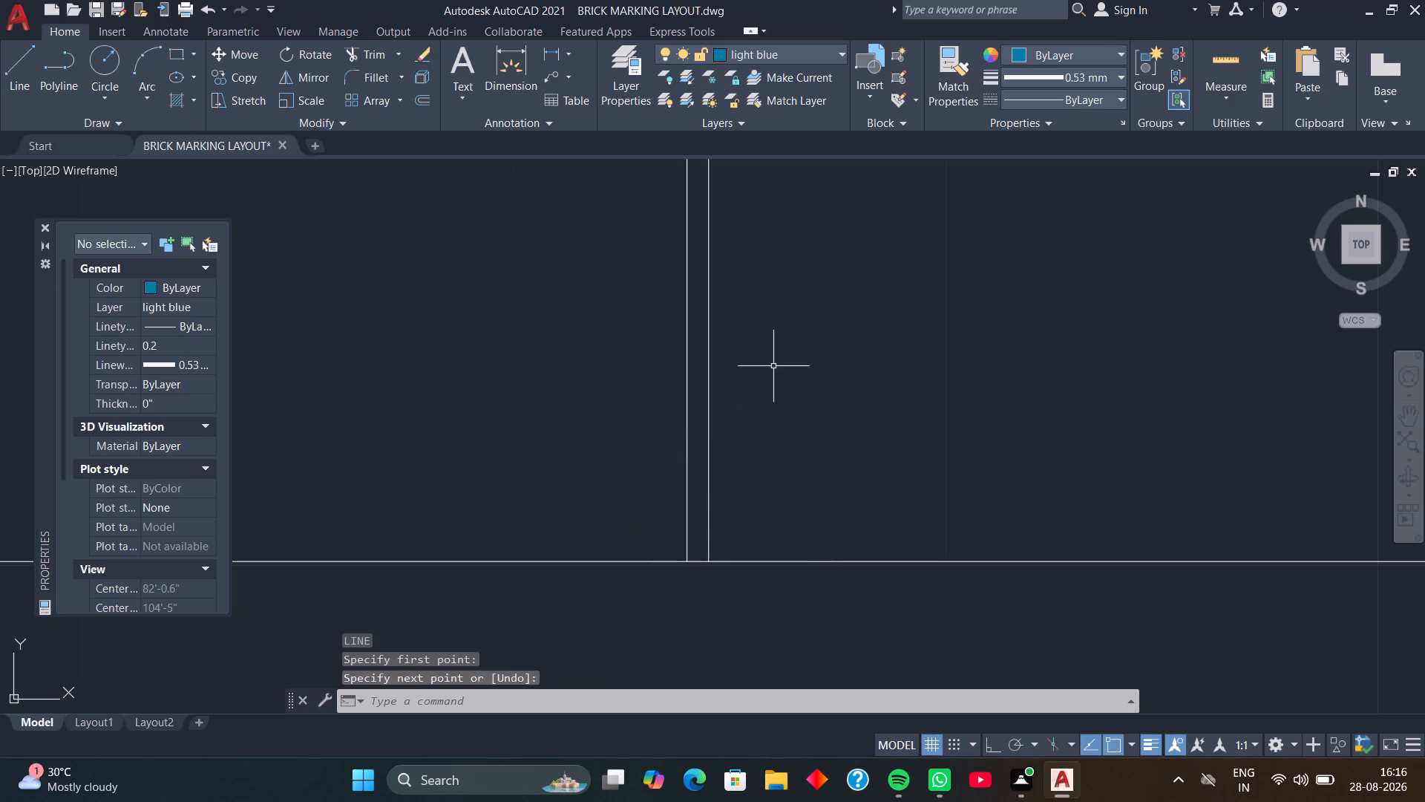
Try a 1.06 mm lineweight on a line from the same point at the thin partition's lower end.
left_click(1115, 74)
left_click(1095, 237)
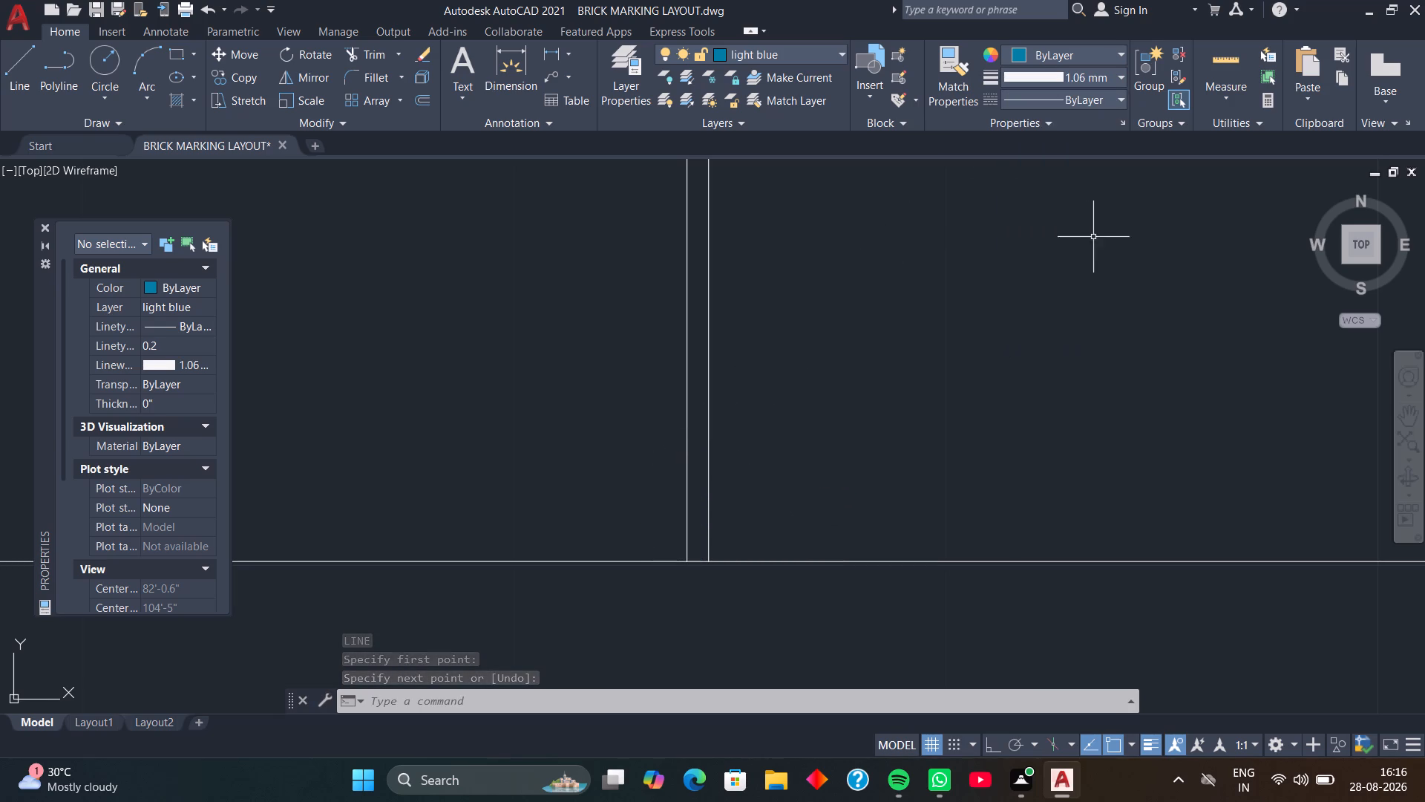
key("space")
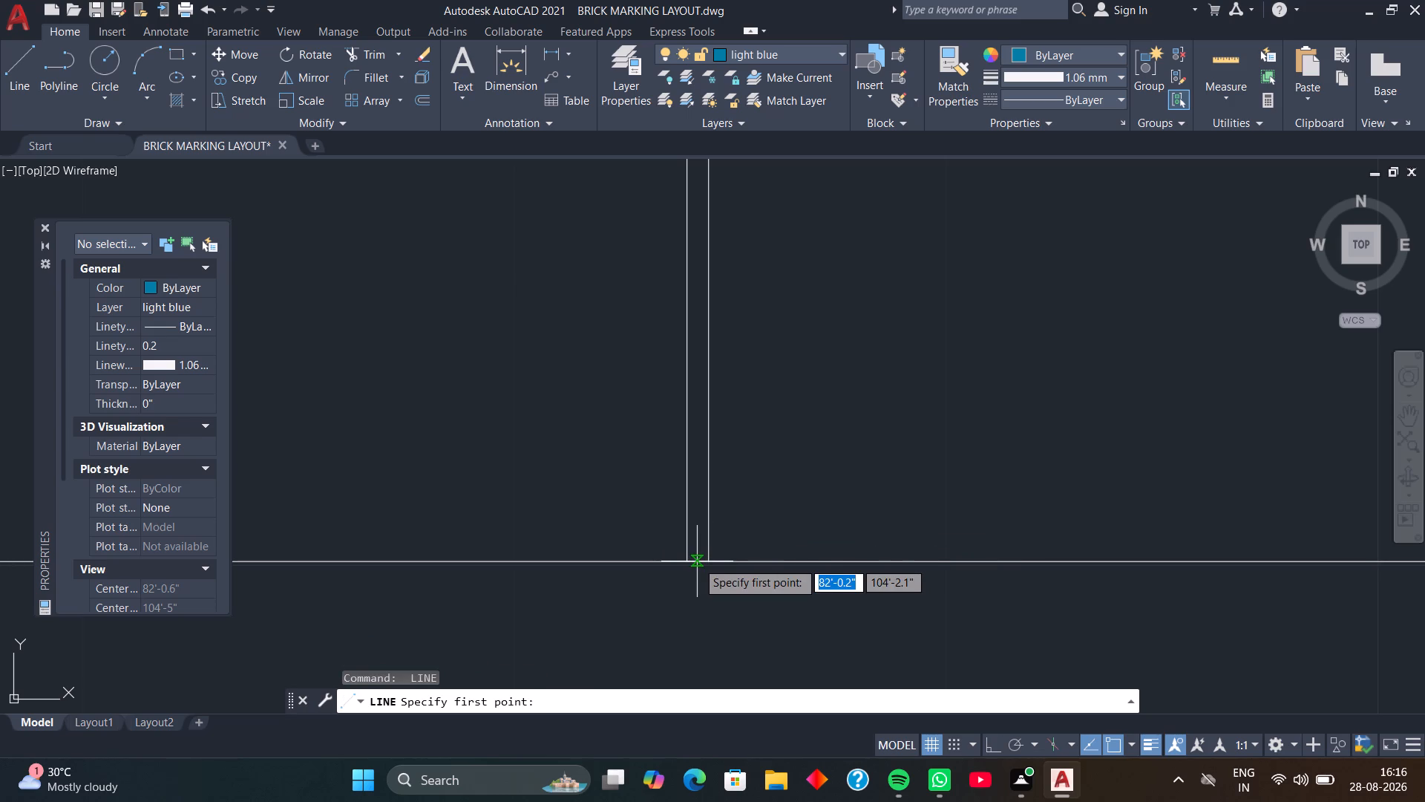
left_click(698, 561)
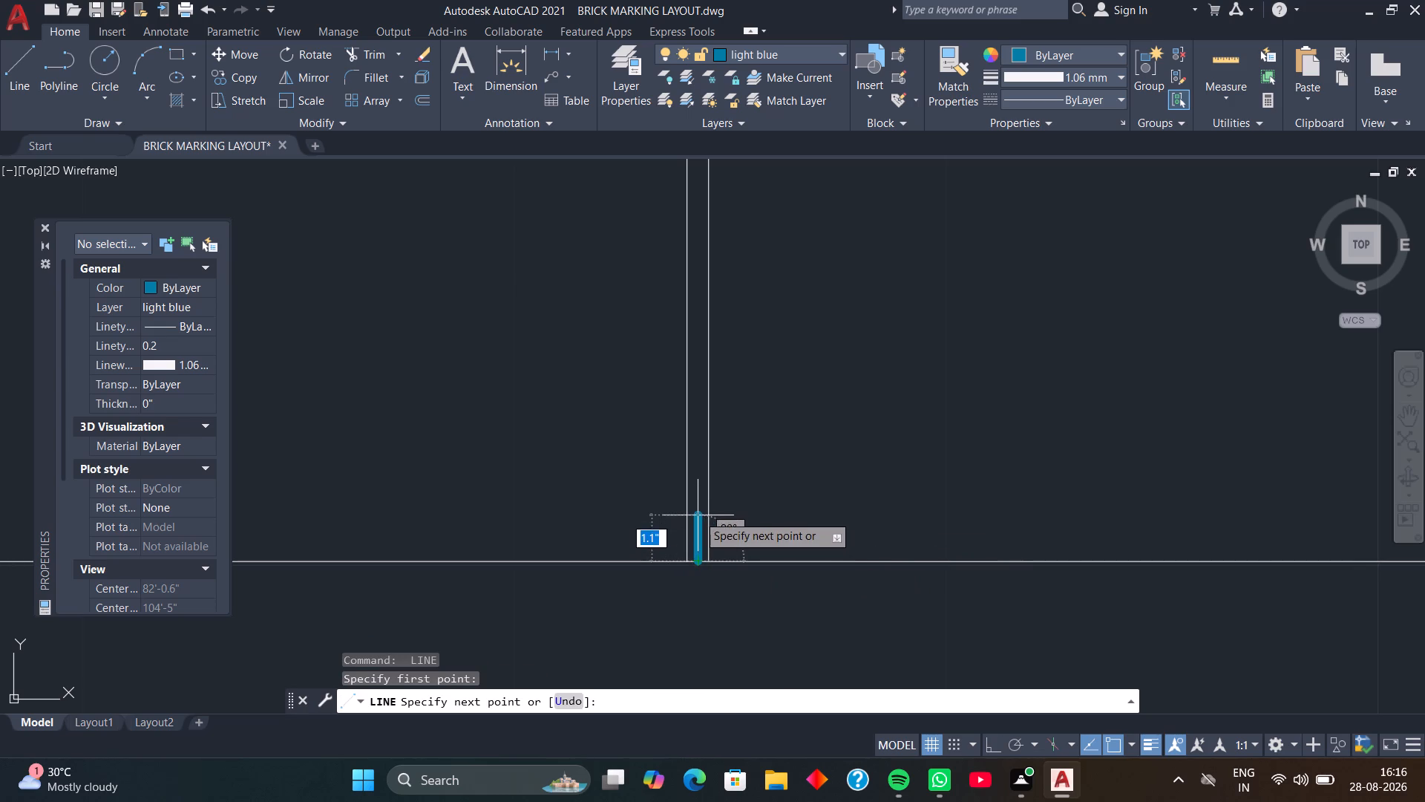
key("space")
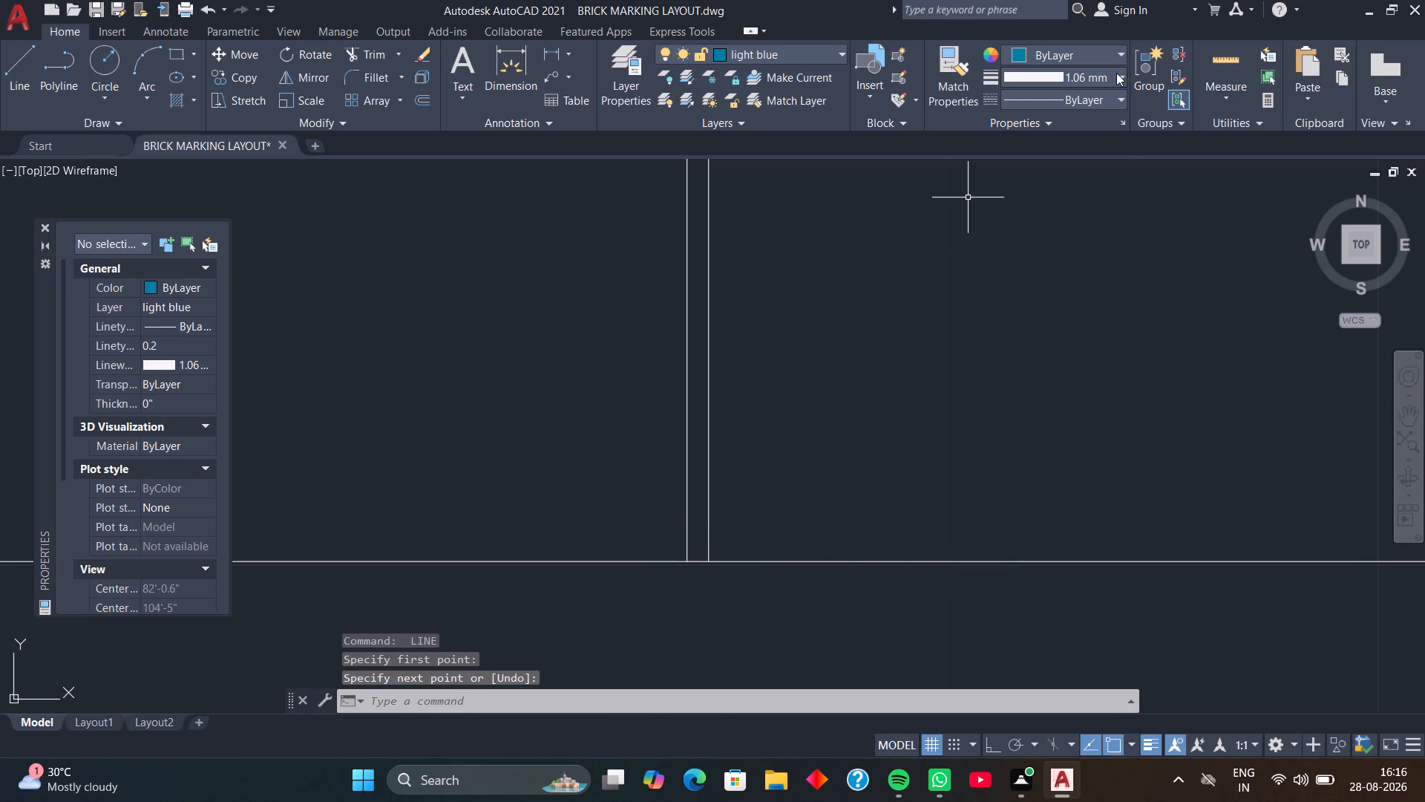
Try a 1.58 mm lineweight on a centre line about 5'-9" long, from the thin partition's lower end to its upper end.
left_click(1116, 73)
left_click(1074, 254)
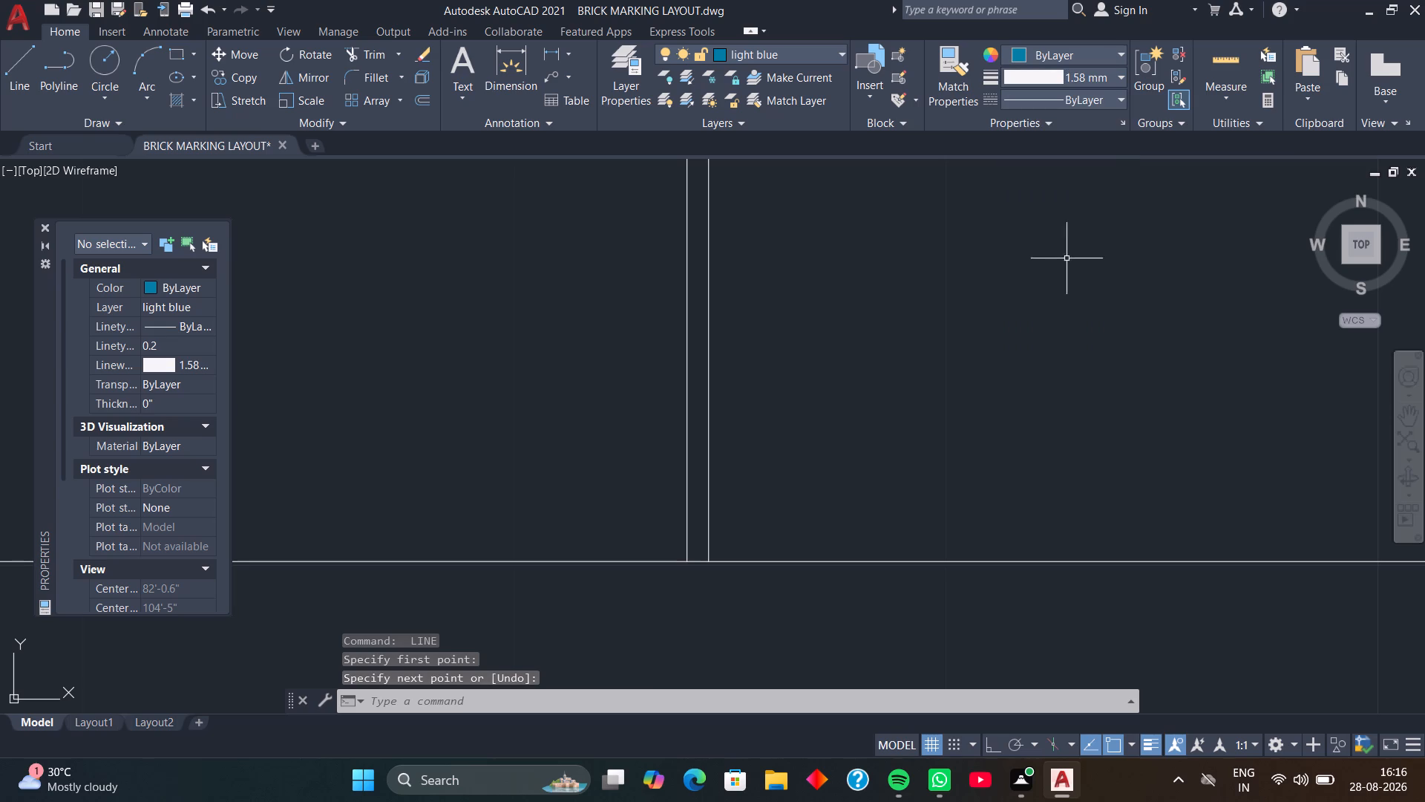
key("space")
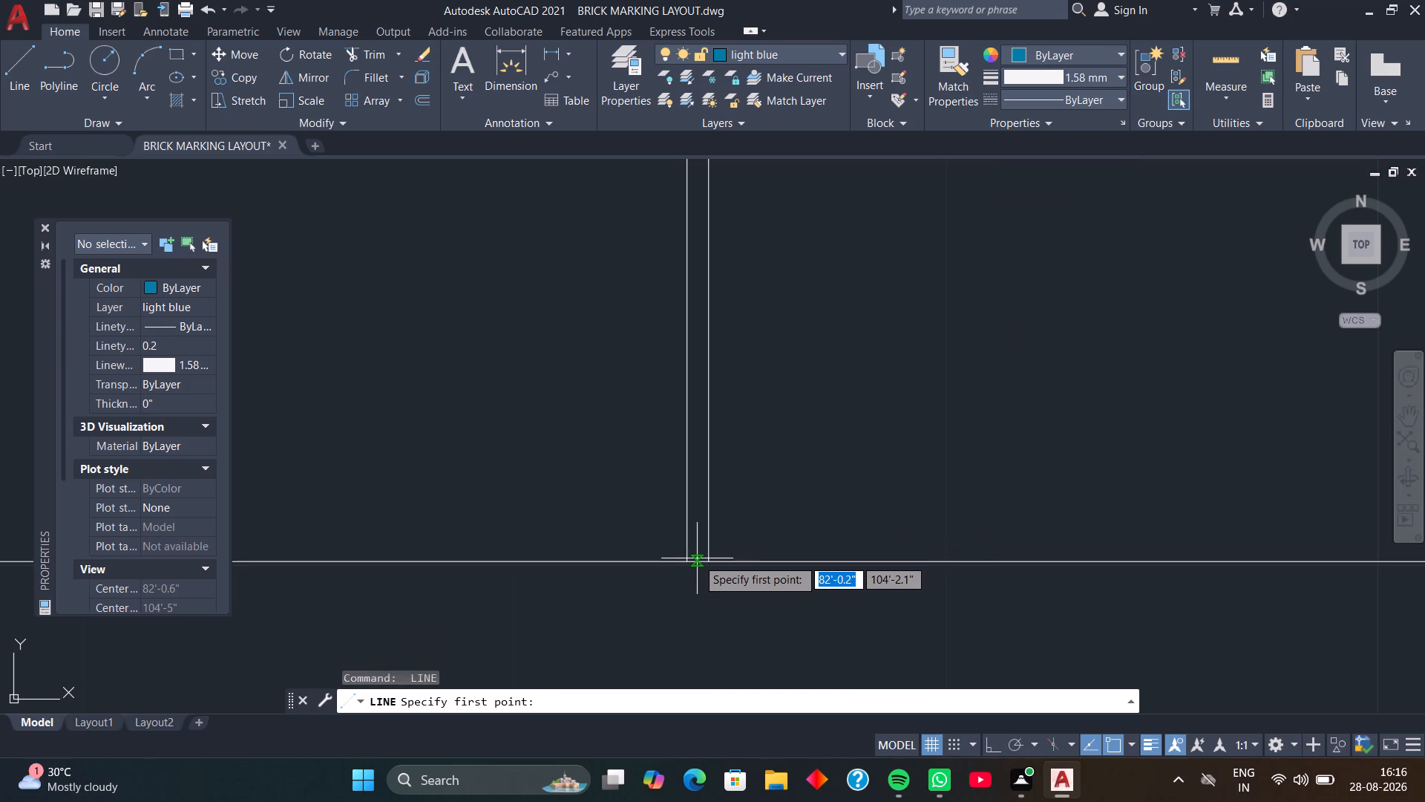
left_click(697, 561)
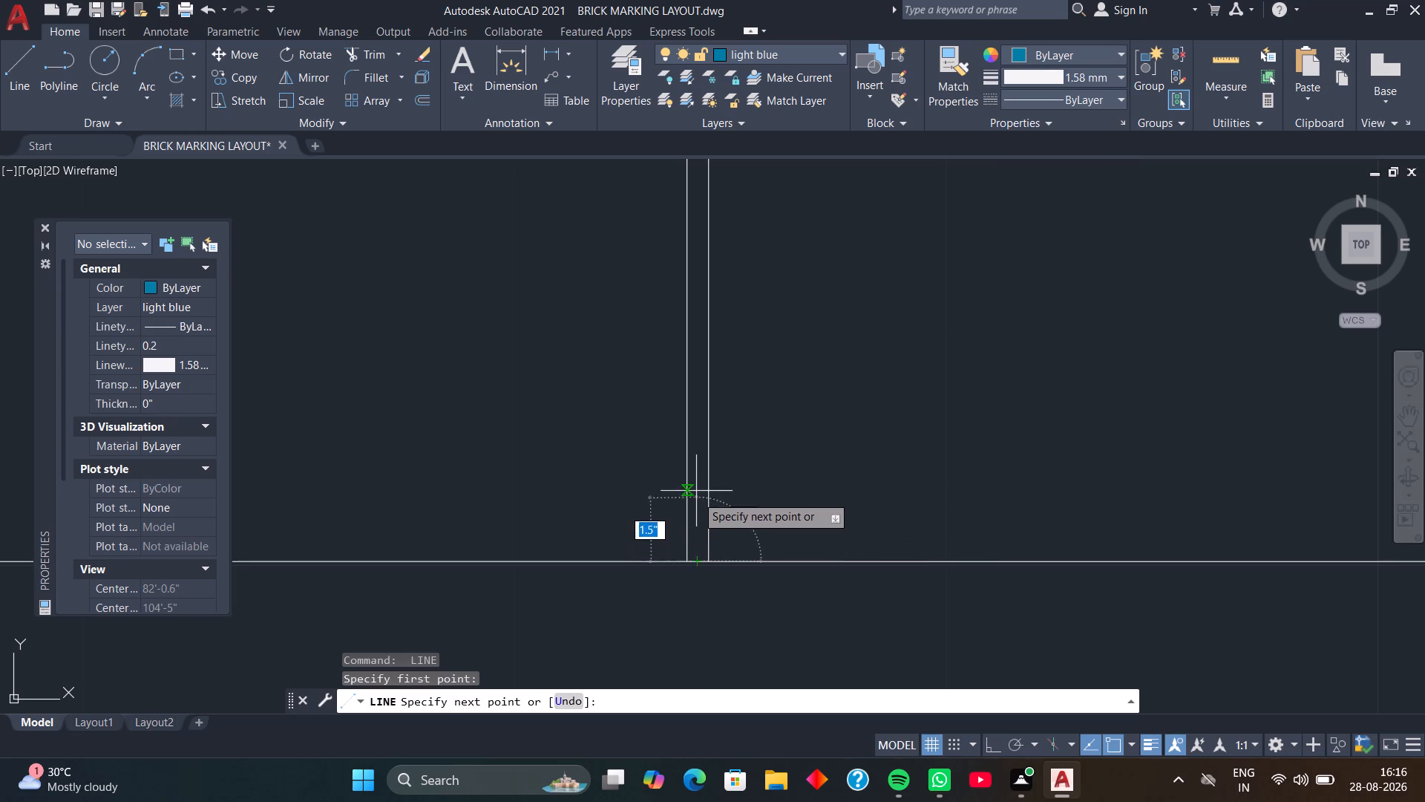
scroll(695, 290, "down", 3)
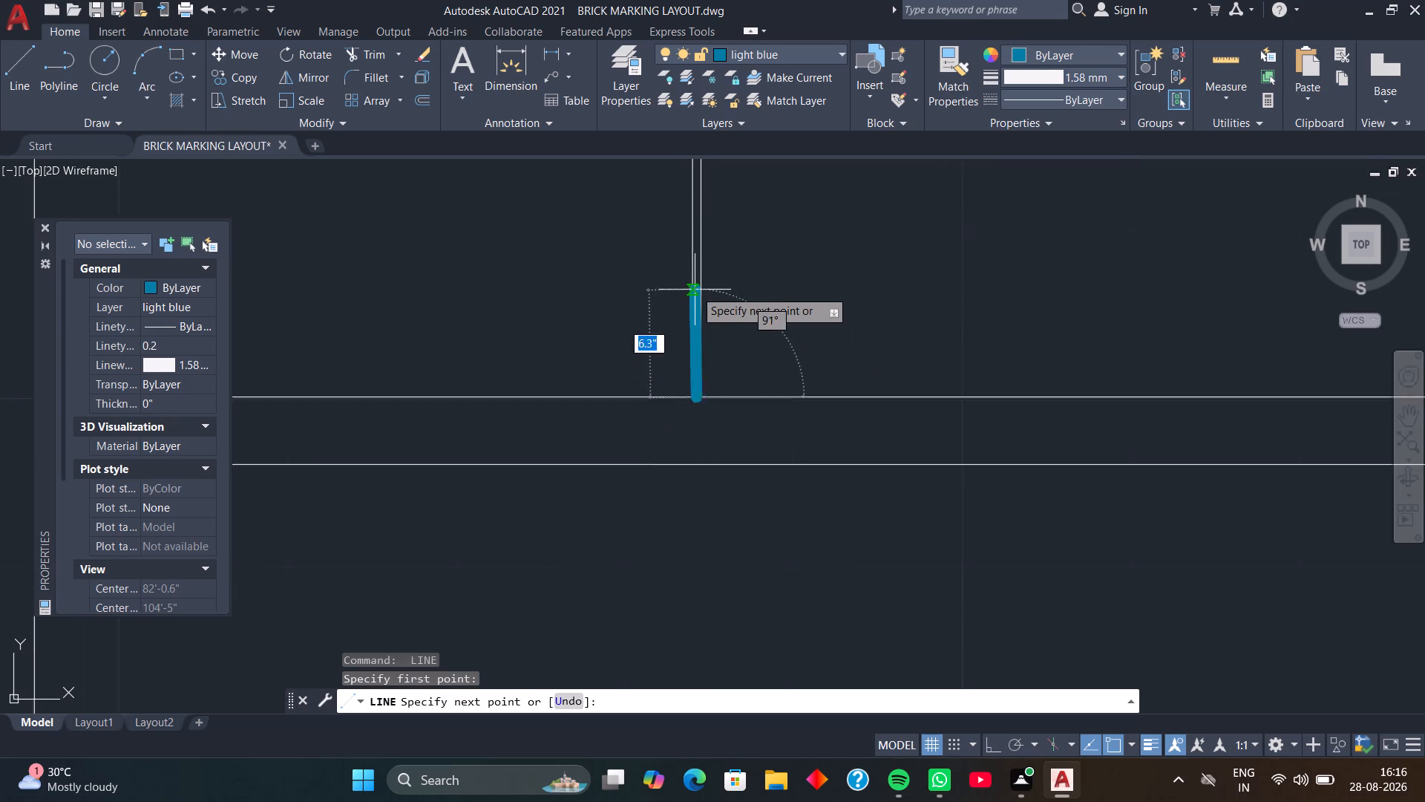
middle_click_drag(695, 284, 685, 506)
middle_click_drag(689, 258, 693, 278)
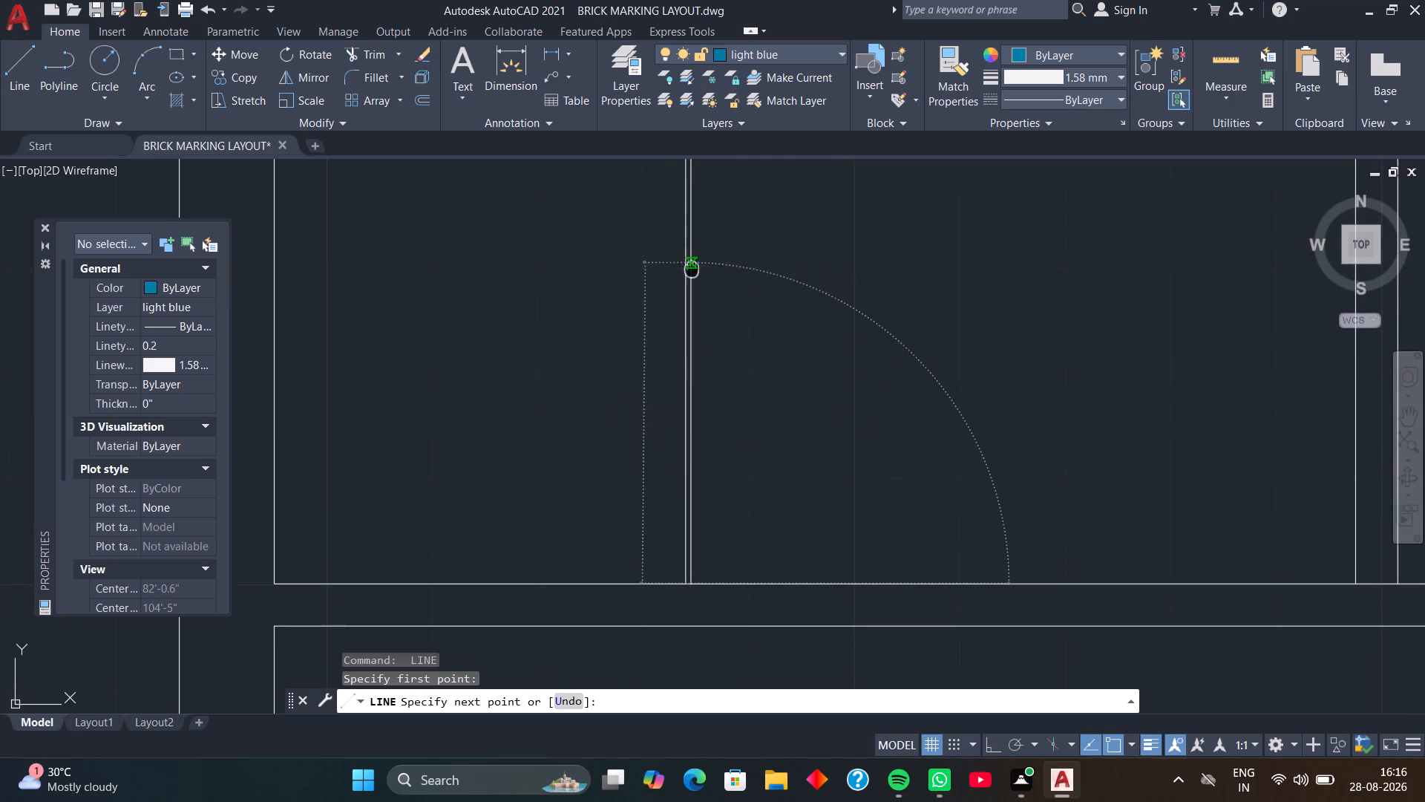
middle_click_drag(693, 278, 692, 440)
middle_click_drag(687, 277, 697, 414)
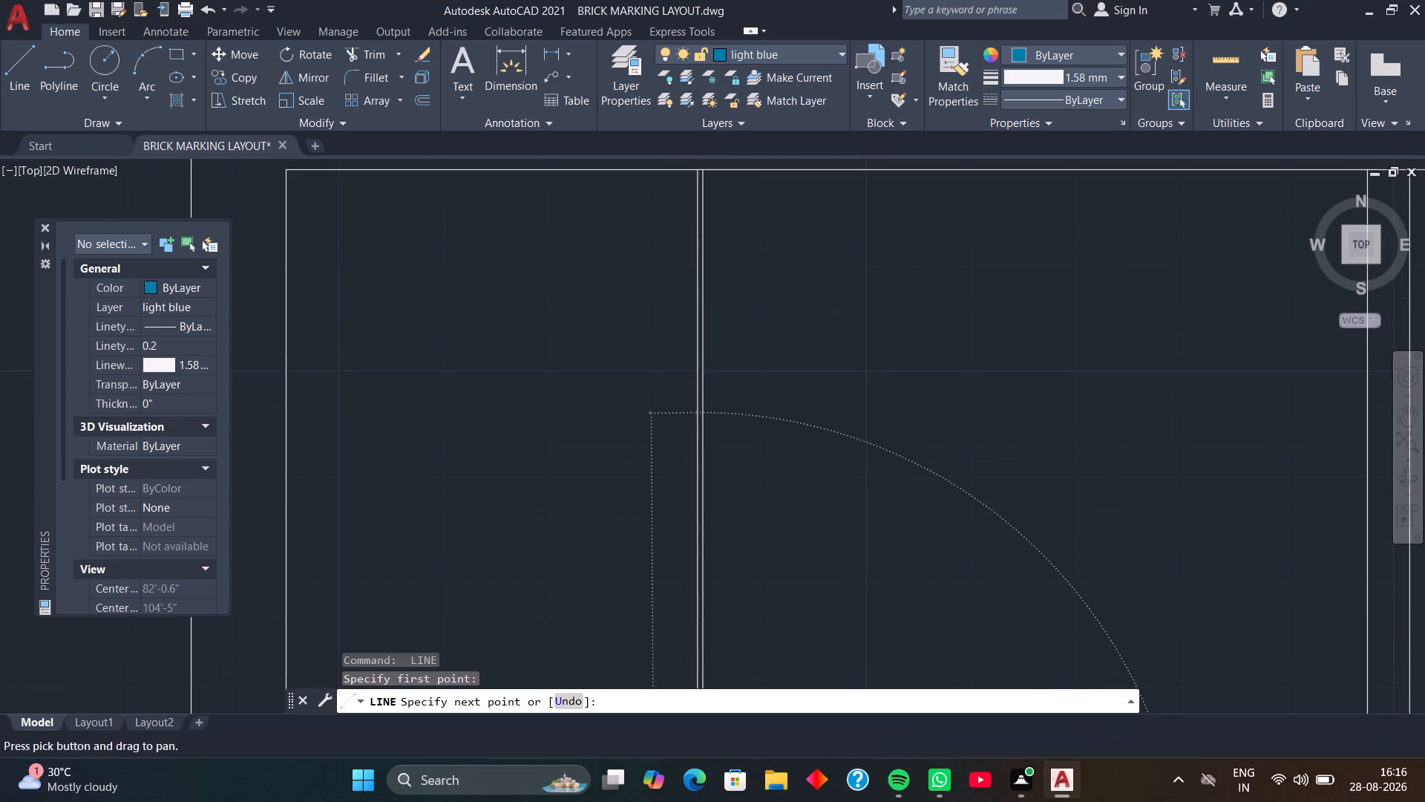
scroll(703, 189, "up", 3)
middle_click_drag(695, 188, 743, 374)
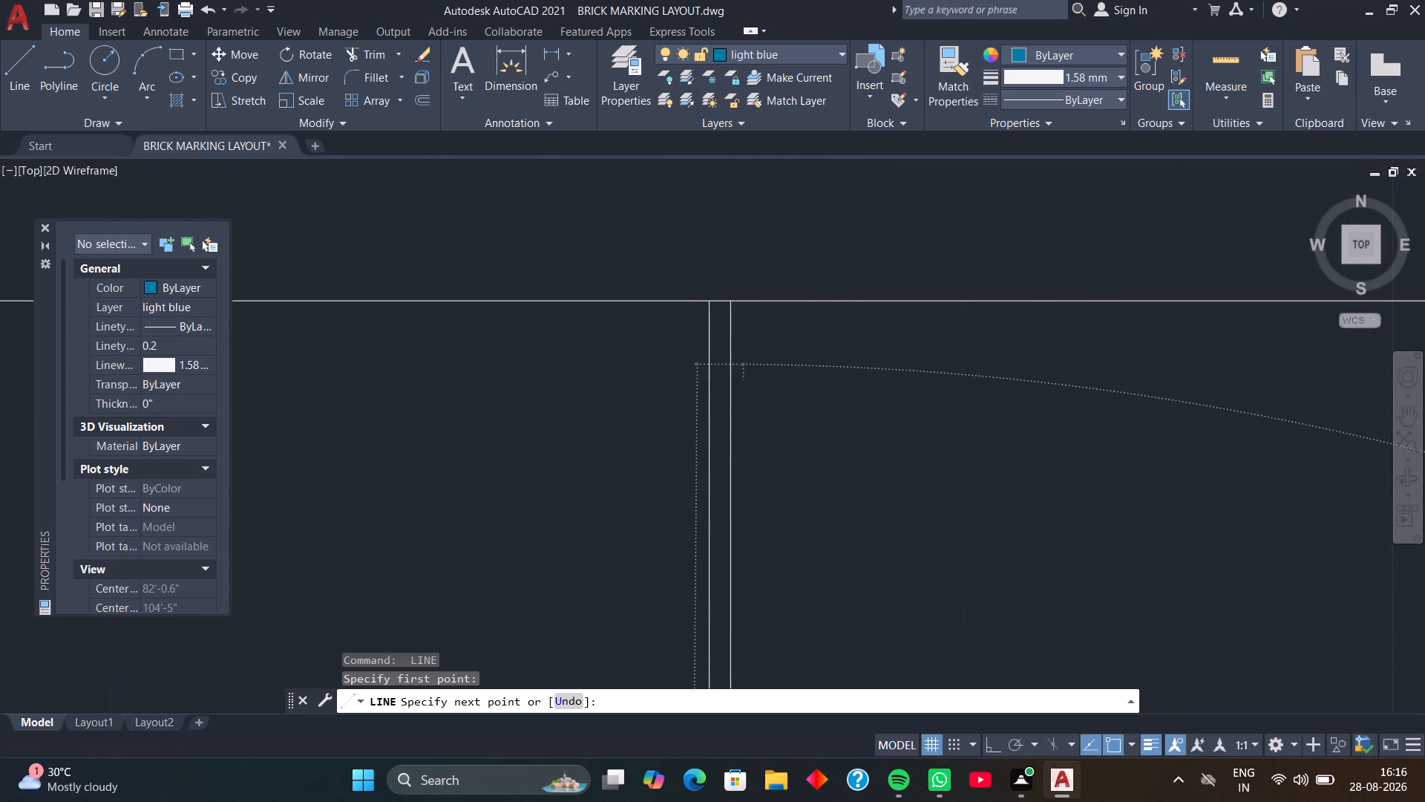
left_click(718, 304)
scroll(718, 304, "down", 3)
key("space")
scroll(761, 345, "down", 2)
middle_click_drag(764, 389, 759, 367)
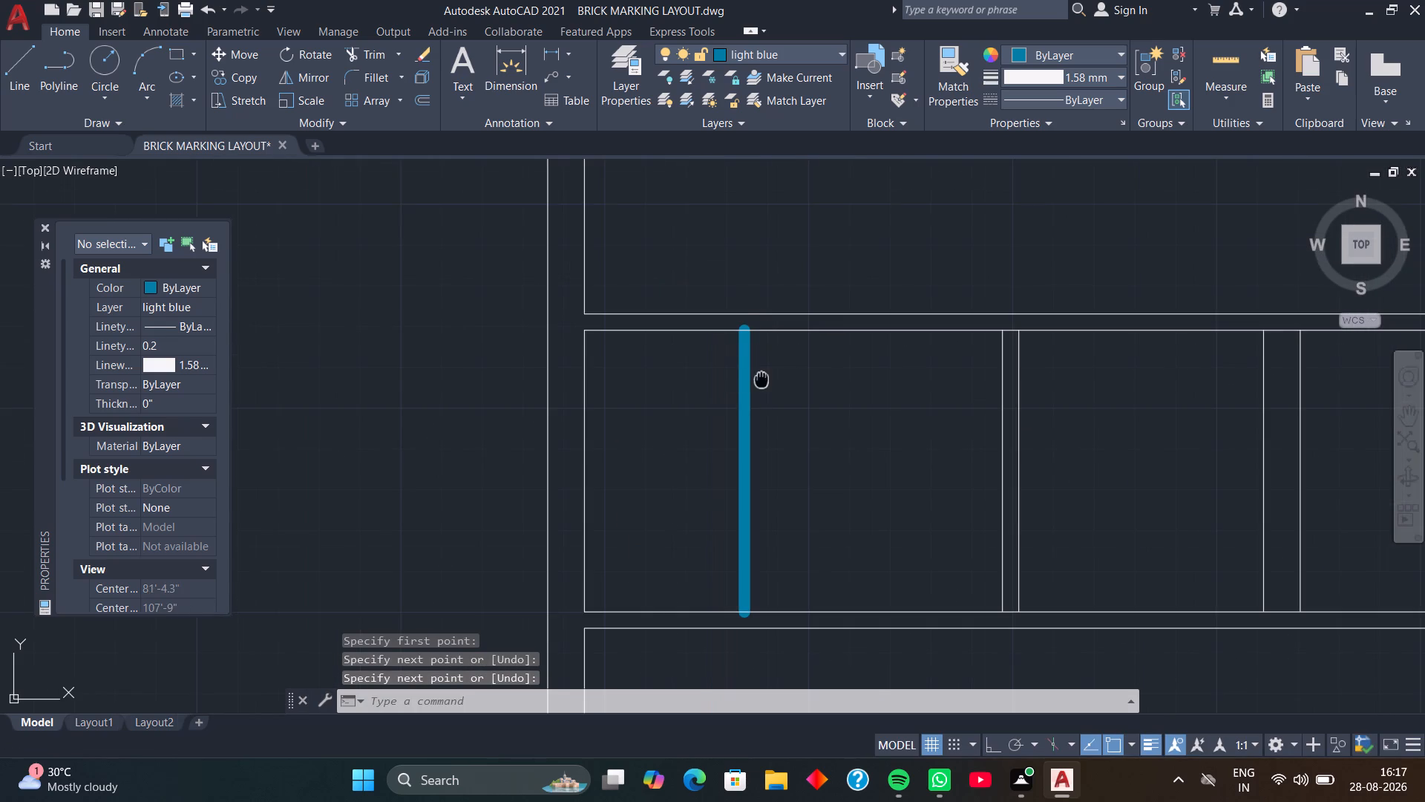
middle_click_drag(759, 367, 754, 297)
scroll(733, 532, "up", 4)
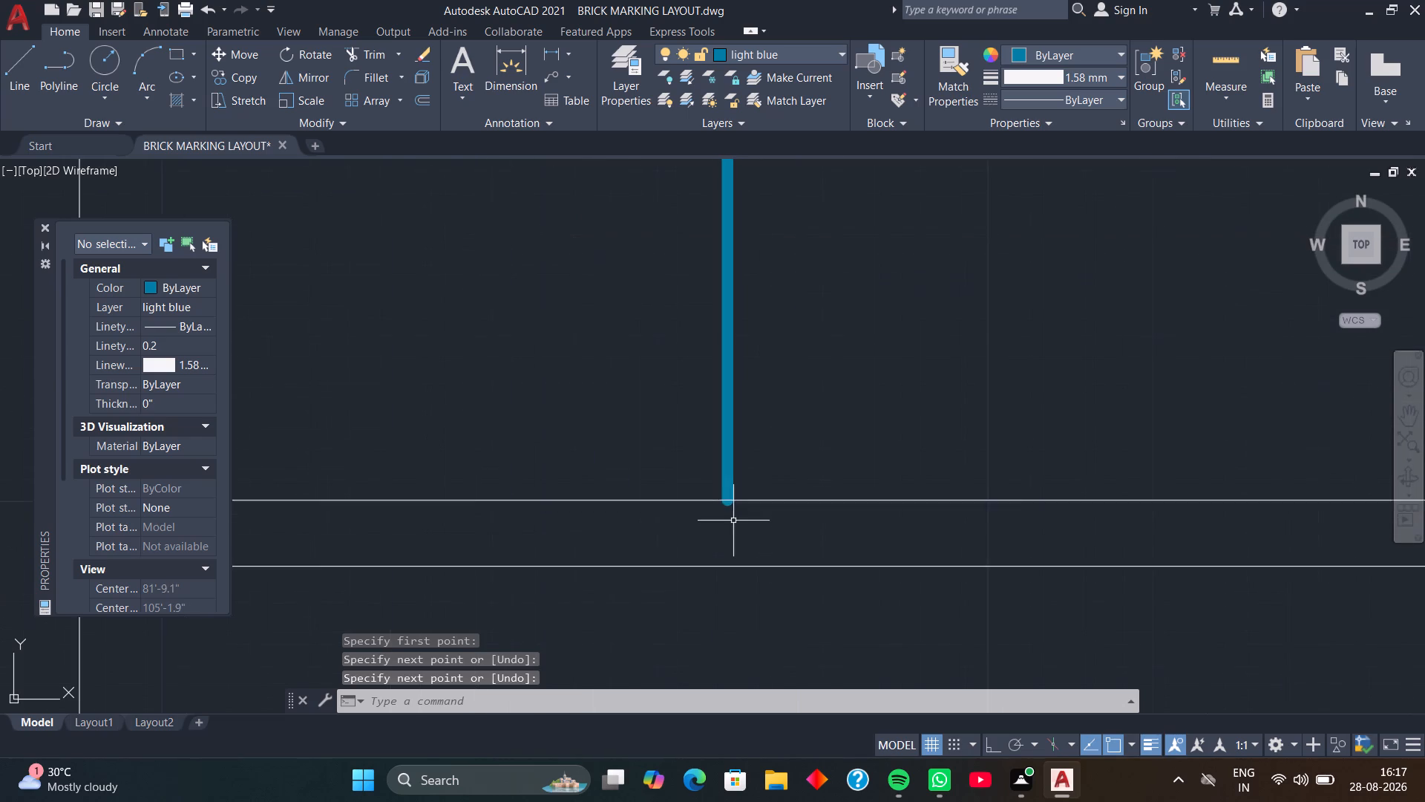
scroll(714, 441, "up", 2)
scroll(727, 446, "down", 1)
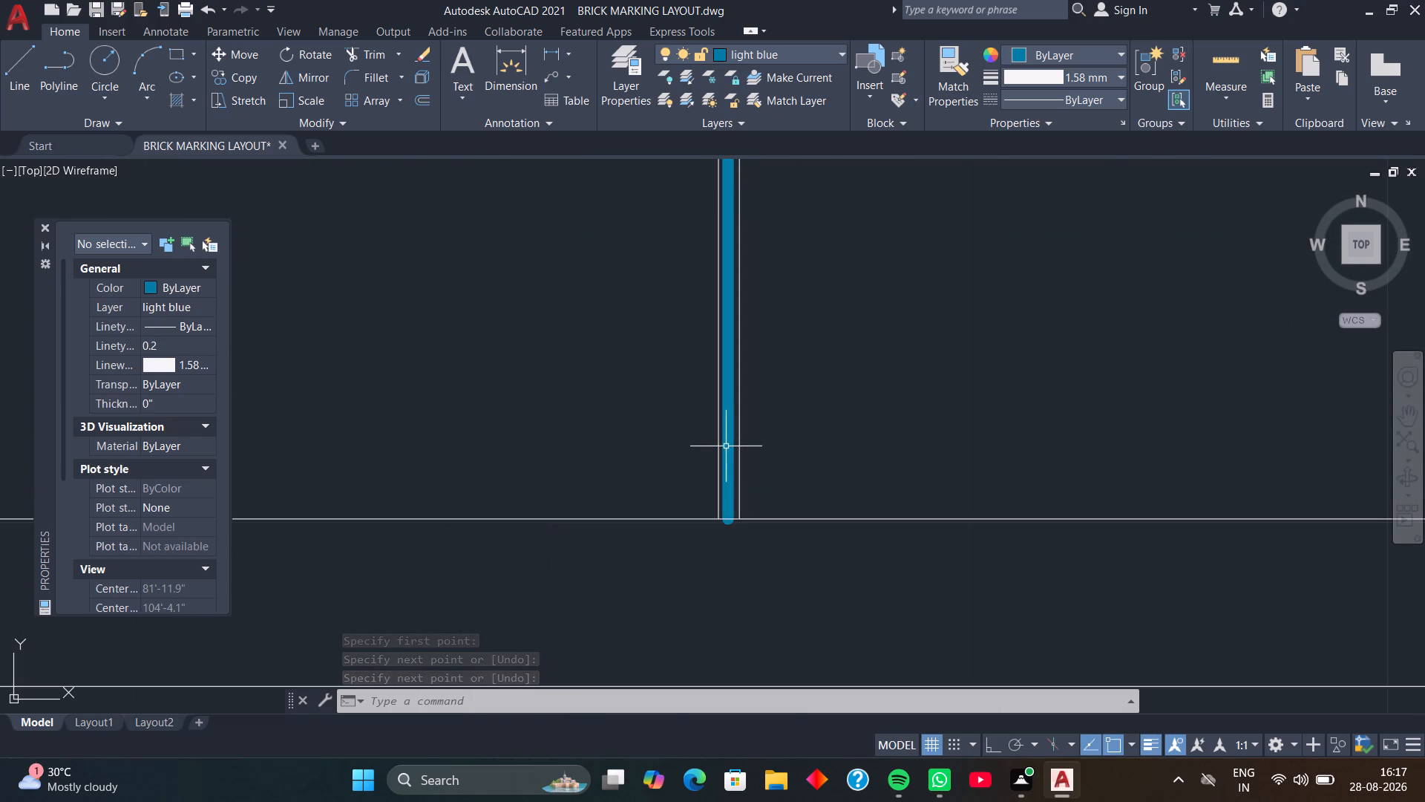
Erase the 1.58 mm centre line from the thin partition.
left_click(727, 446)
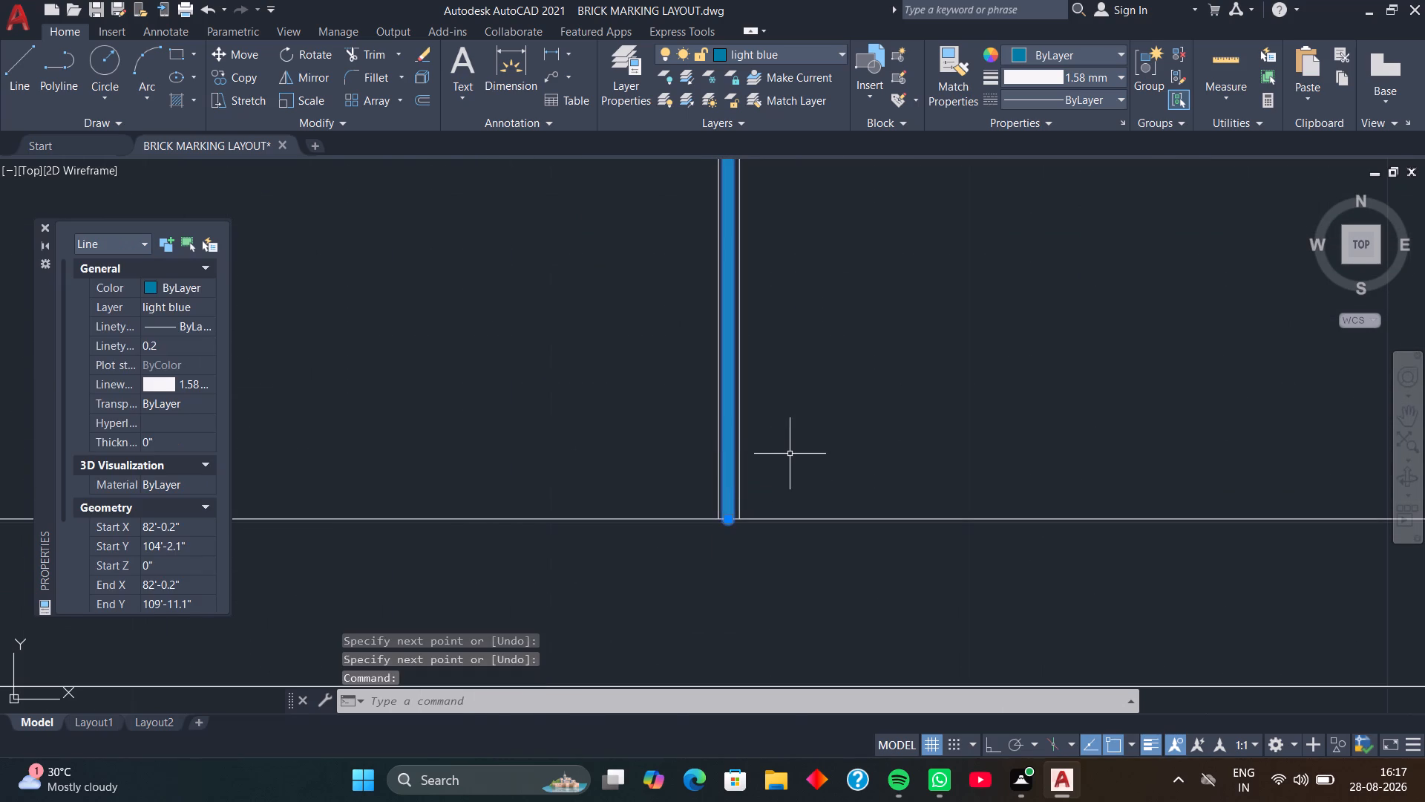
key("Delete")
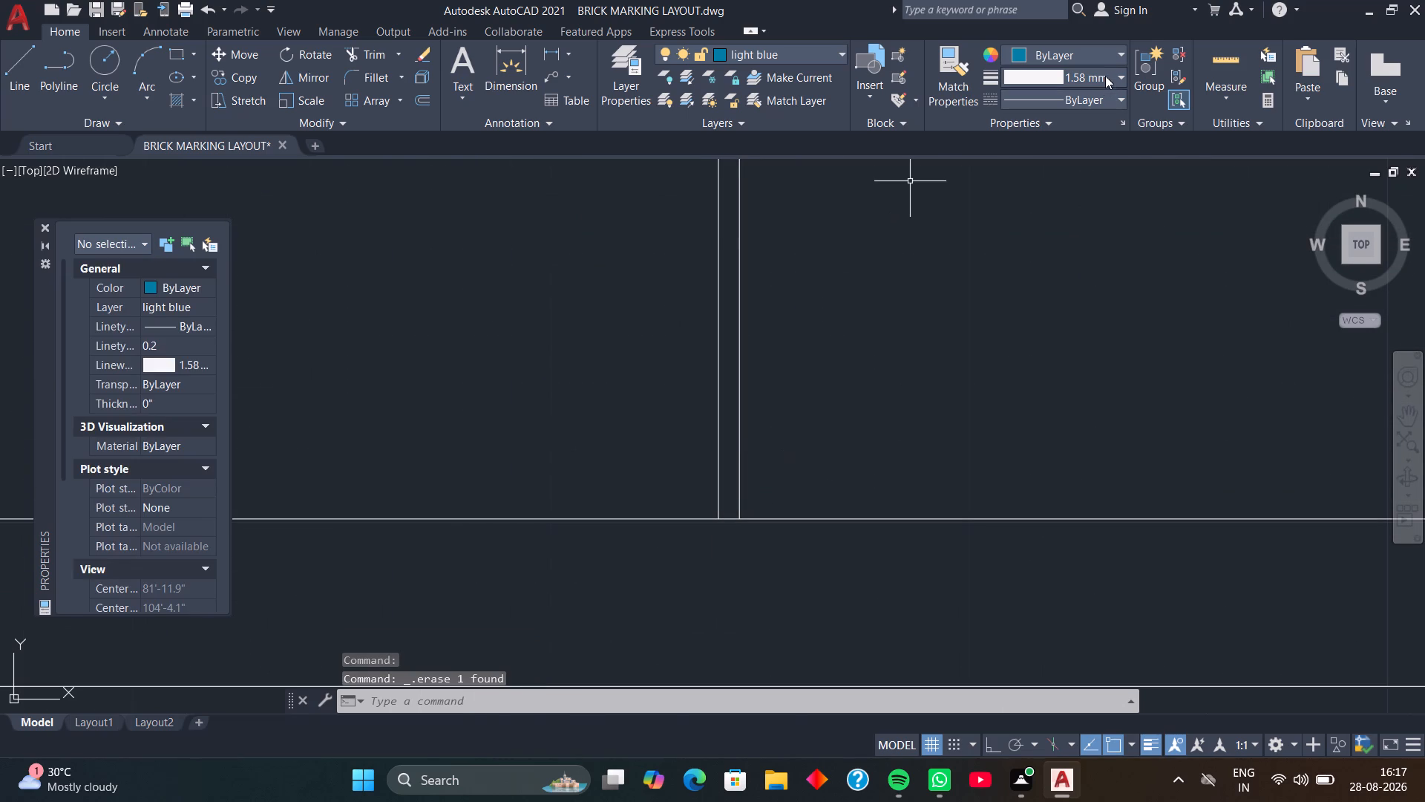
Draw a 0.50 mm lineweight line about 5'-9" long midway between the thin partition's faces, from its lower end to its upper end.
left_click(1119, 74)
scroll(1092, 125, "up", 2)
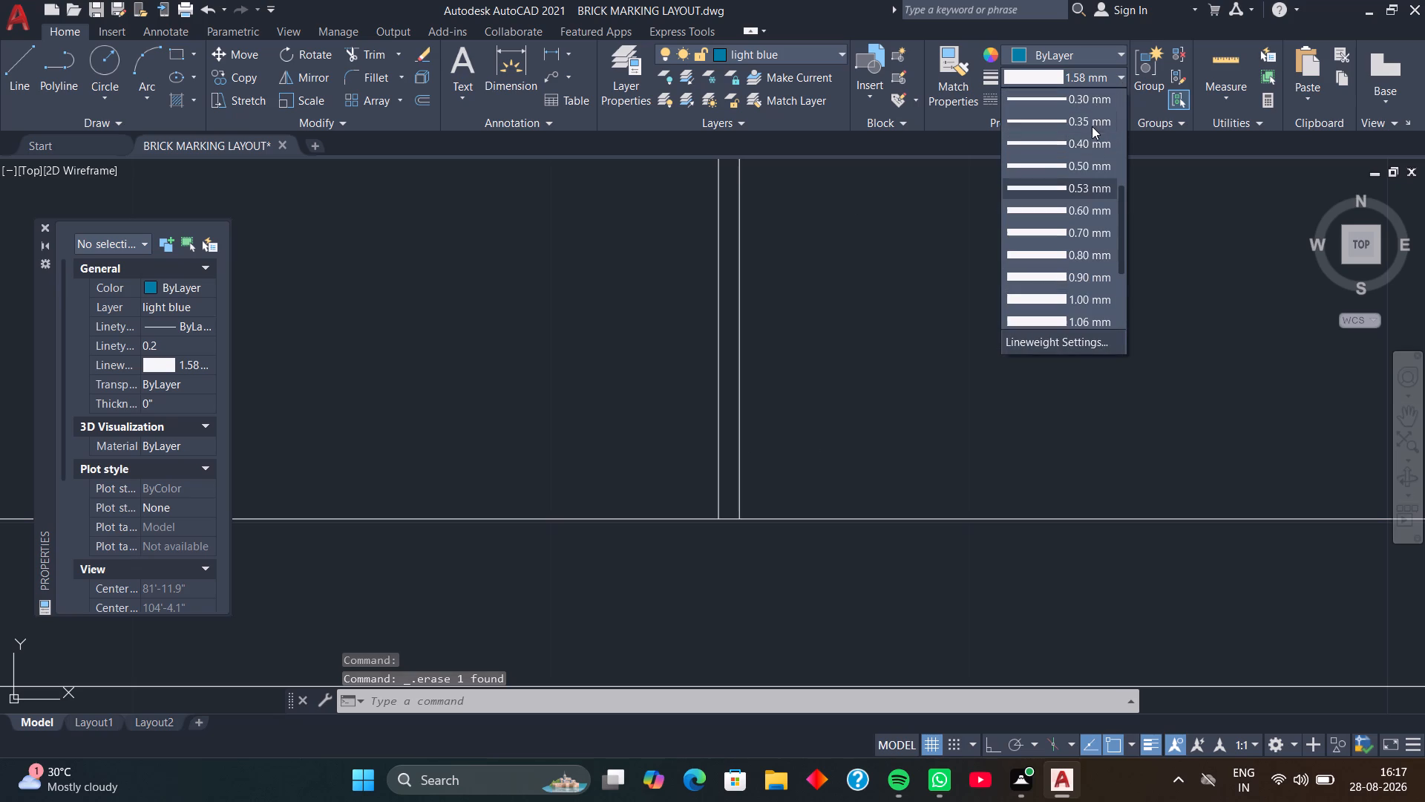
left_click(1090, 168)
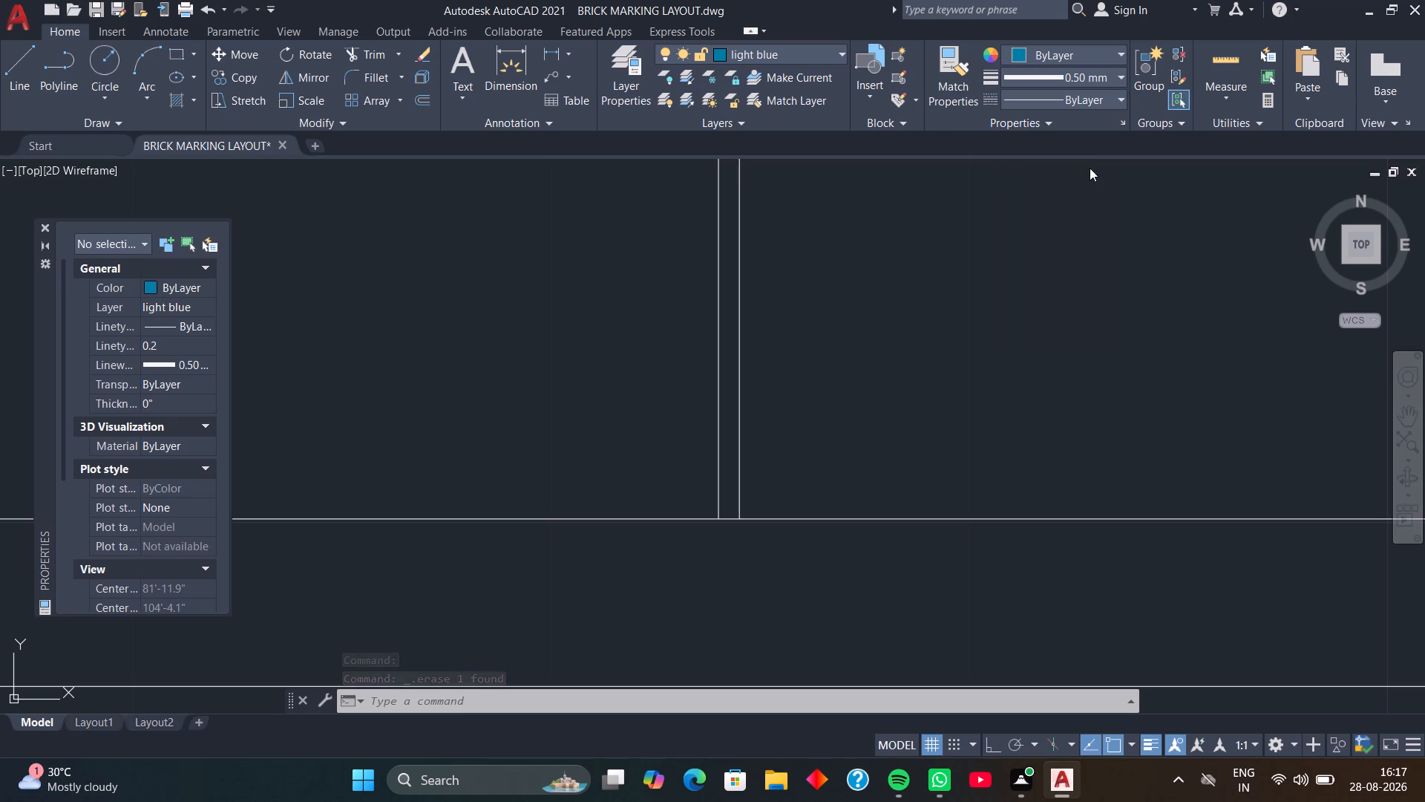
key("space")
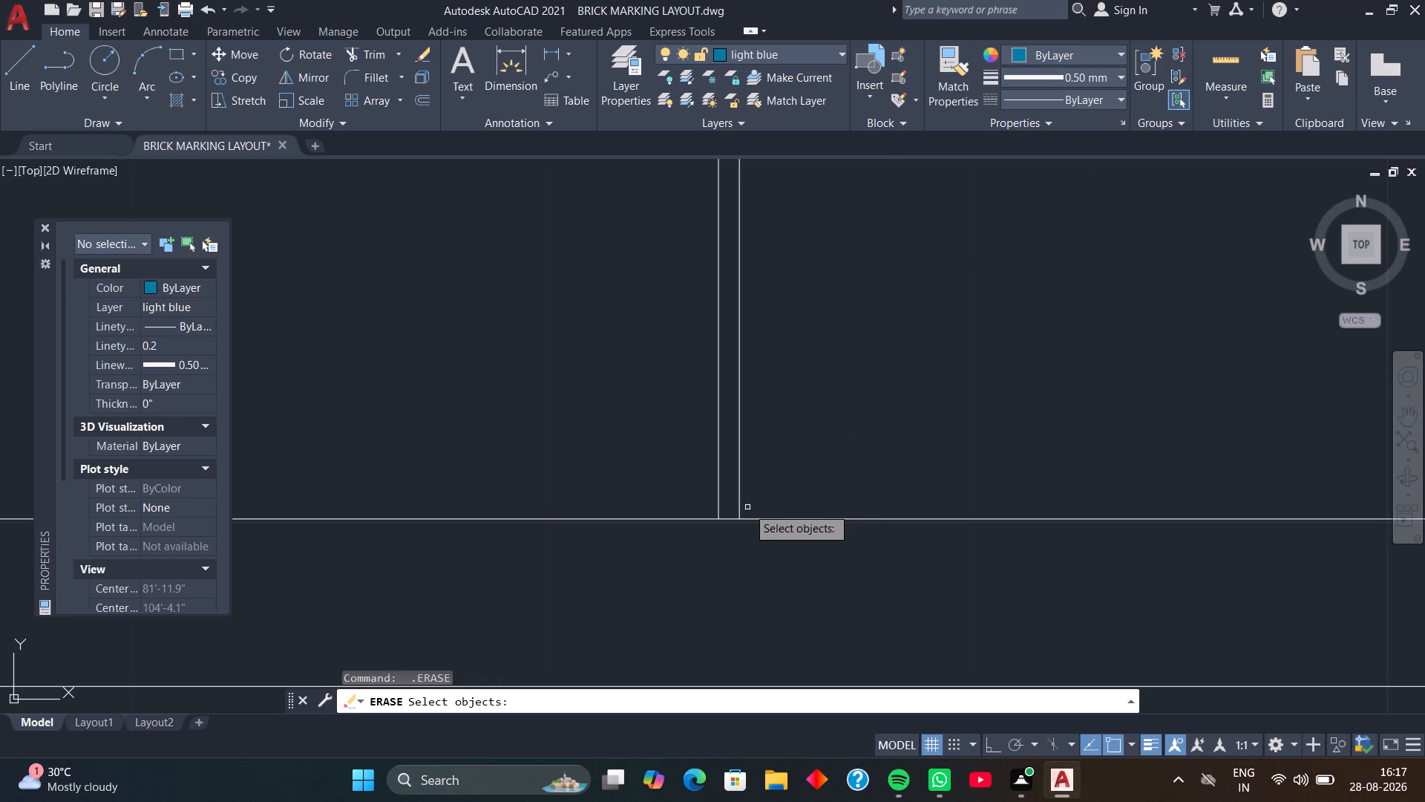
key("space")
key("l")
key("space")
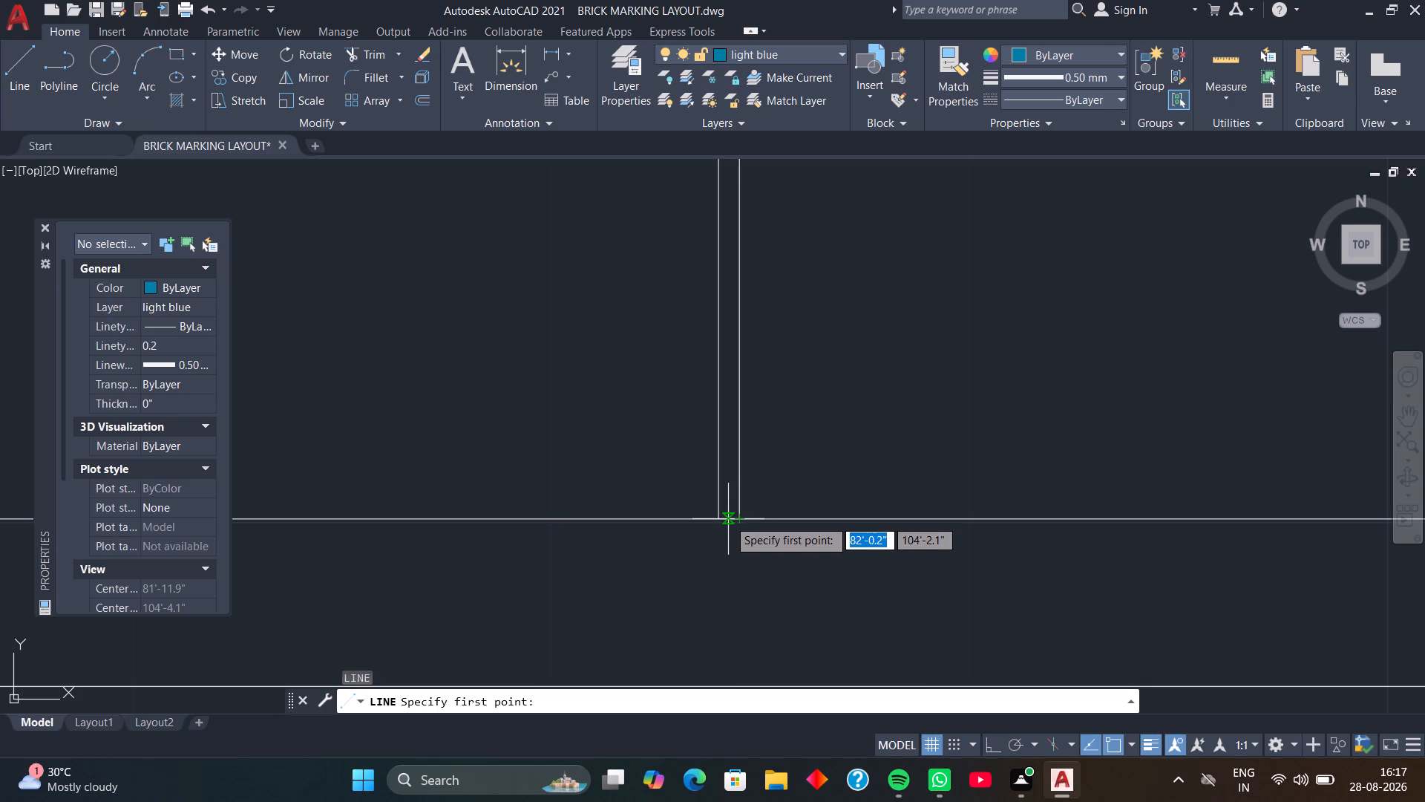
left_click(728, 519)
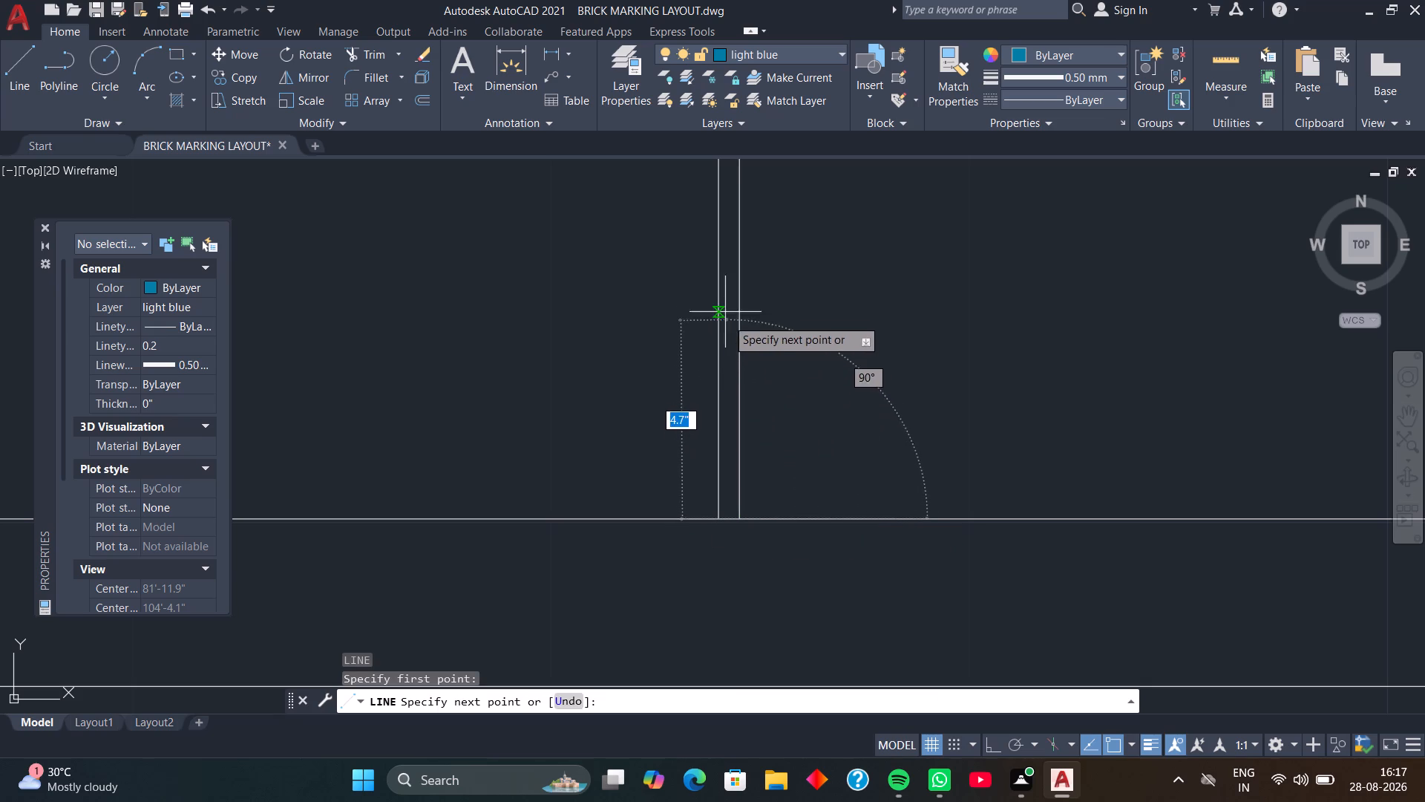
middle_click_drag(724, 310, 768, 553)
middle_click_drag(760, 237, 765, 364)
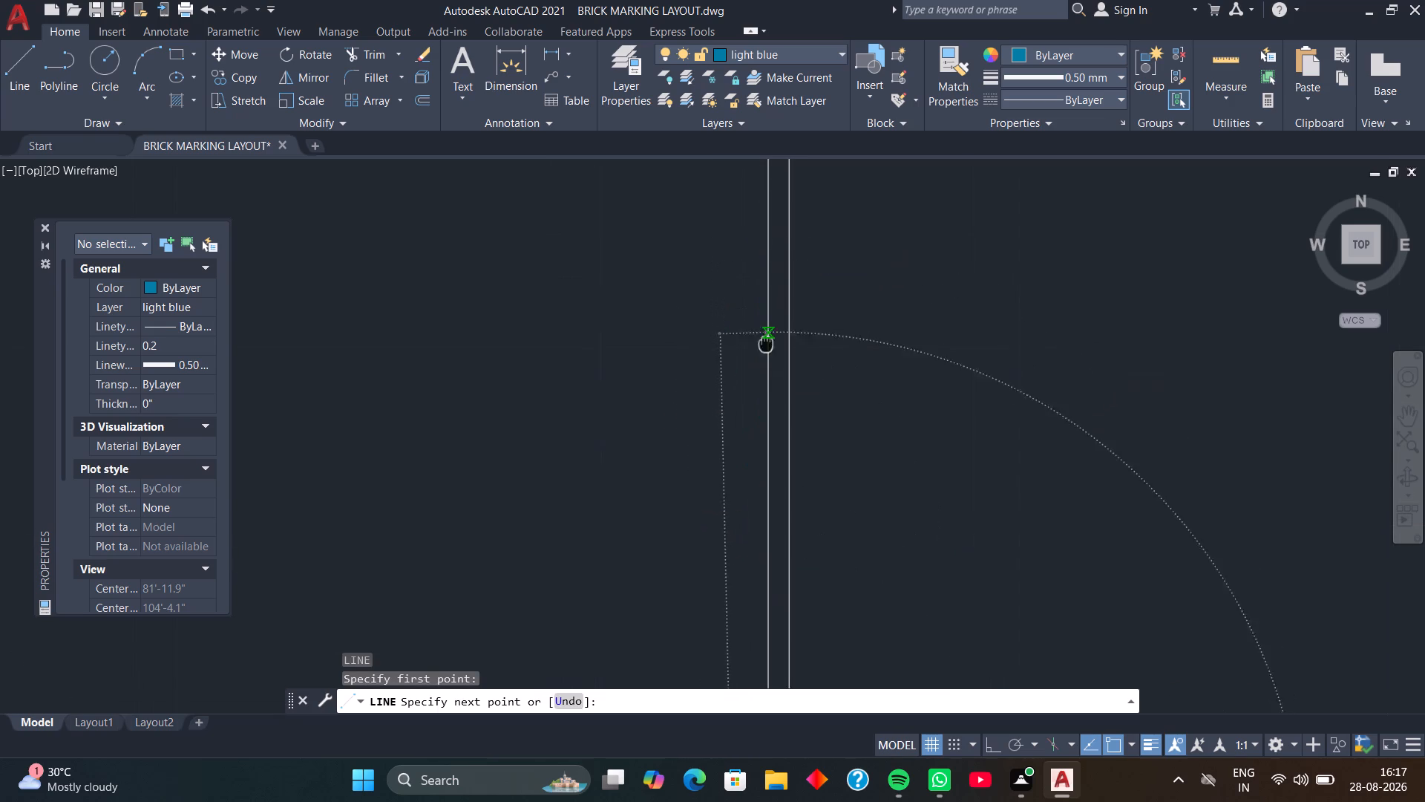
middle_click_drag(765, 364, 772, 541)
scroll(777, 268, "up", 1)
middle_click_drag(777, 268, 662, 451)
middle_click_drag(687, 293, 754, 532)
scroll(728, 391, "down", 3)
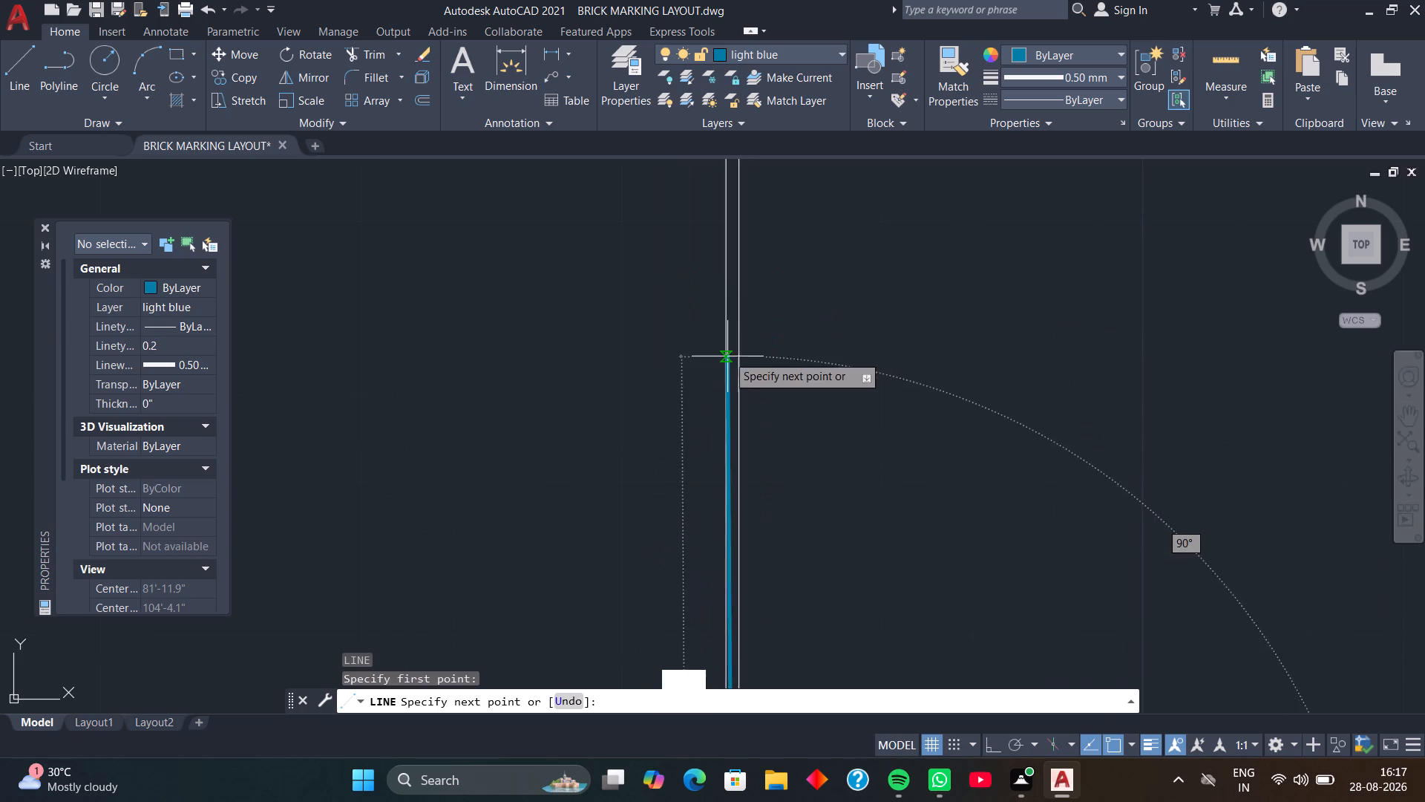
middle_click_drag(730, 299, 761, 558)
scroll(754, 309, "down", 3)
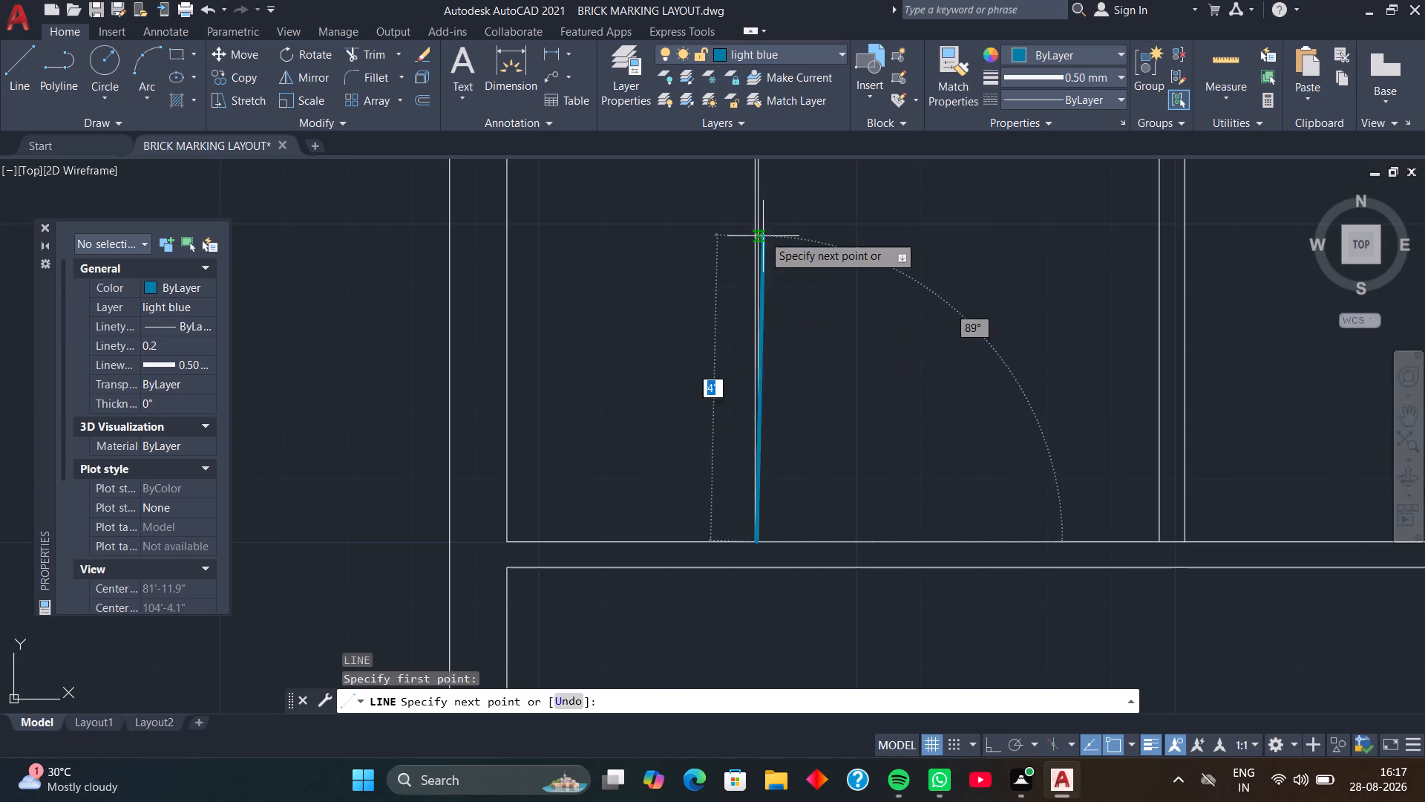
scroll(764, 229, "down", 2)
middle_click_drag(764, 232, 780, 427)
scroll(773, 395, "up", 4)
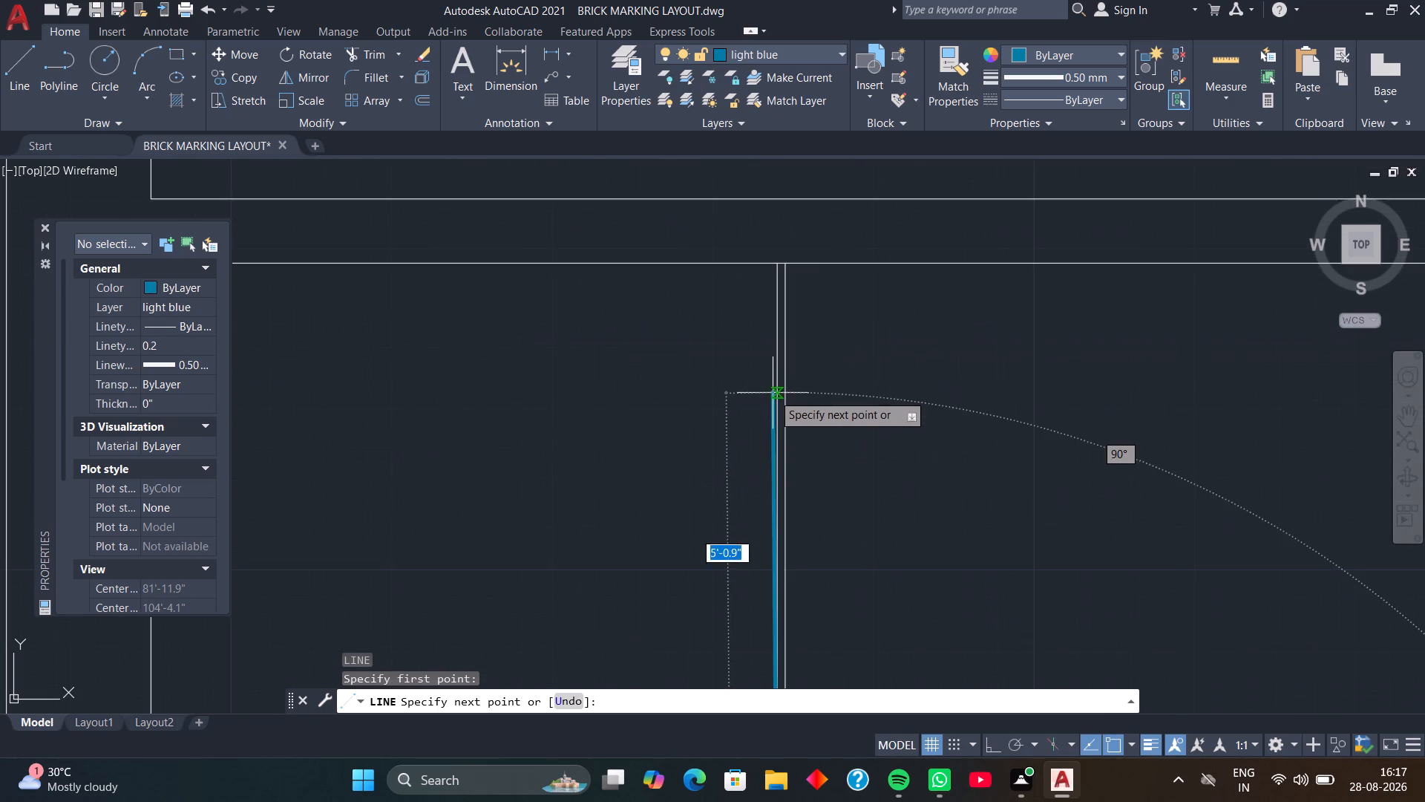
middle_click_drag(773, 306, 769, 435)
scroll(791, 394, "up", 1)
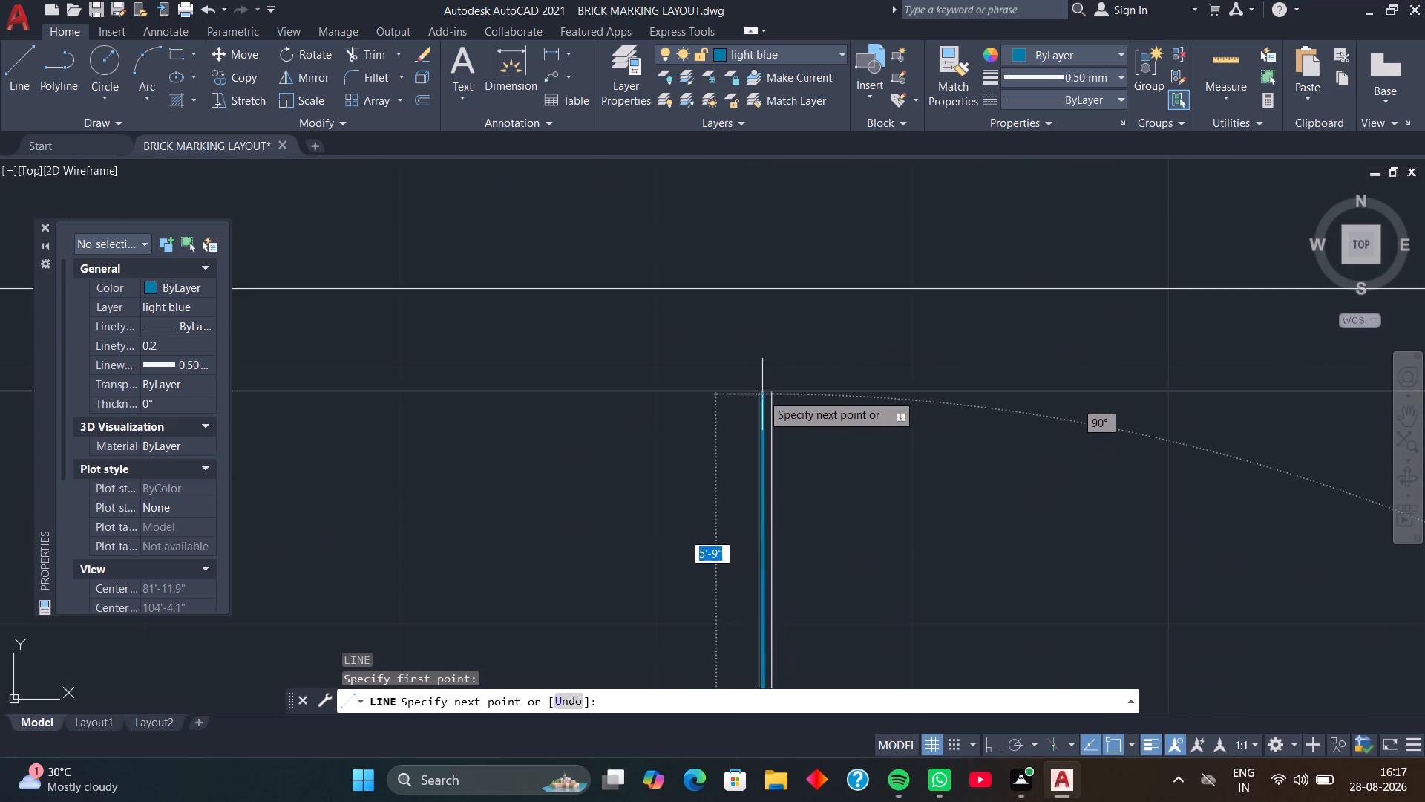
scroll(761, 394, "up", 2)
left_click(762, 388)
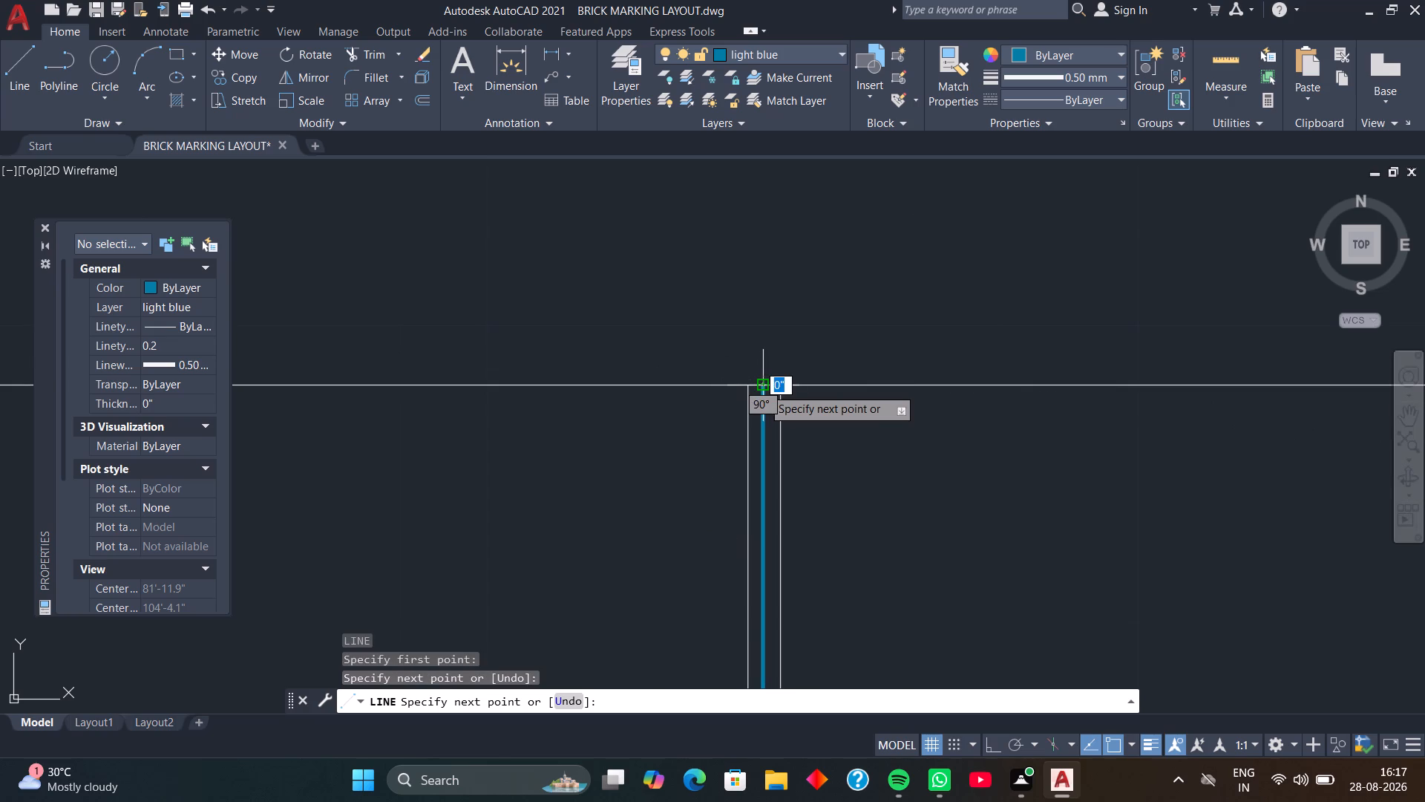
key("space")
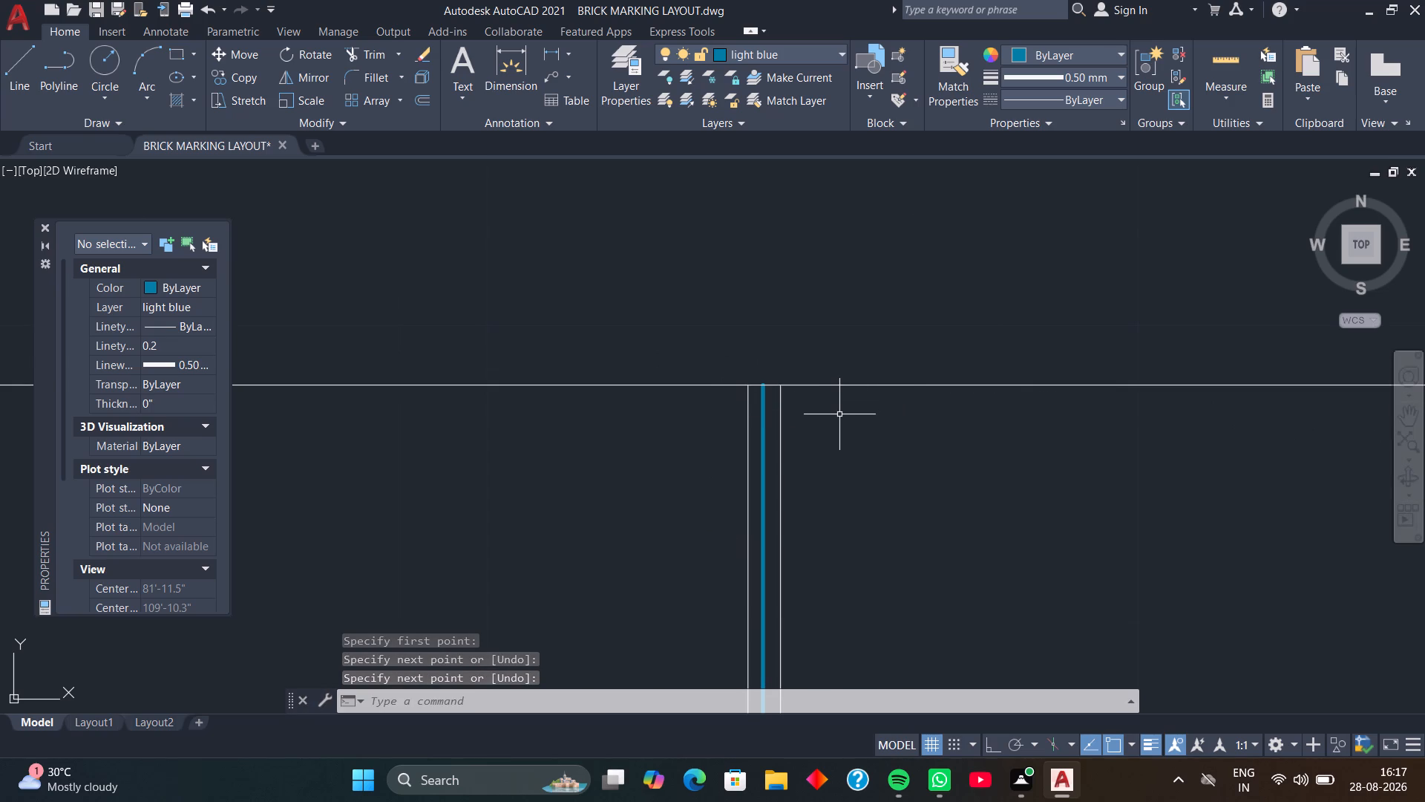
Set the current lineweight back to ByLayer.
scroll(805, 417, "down", 1)
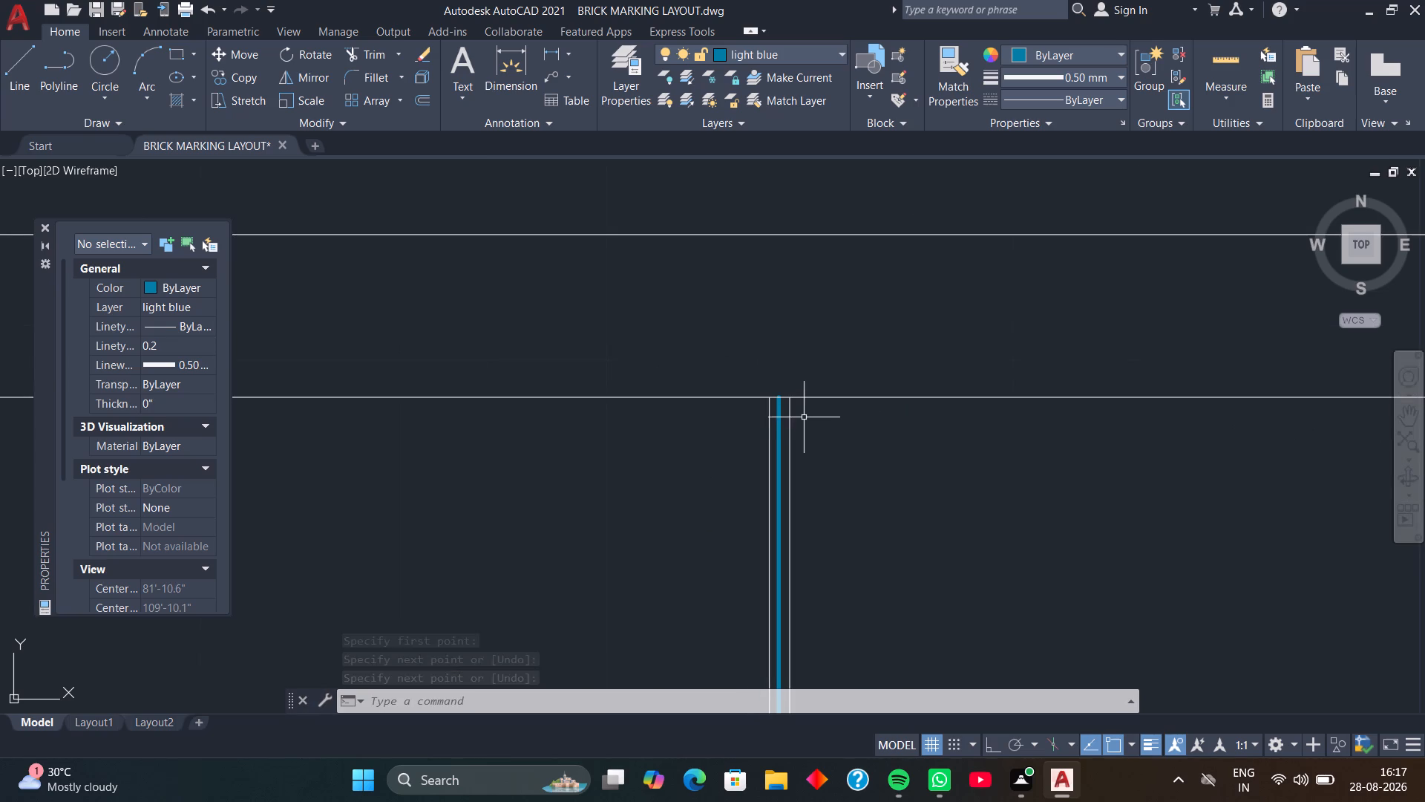
scroll(805, 428, "down", 4)
middle_click_drag(825, 476, 802, 322)
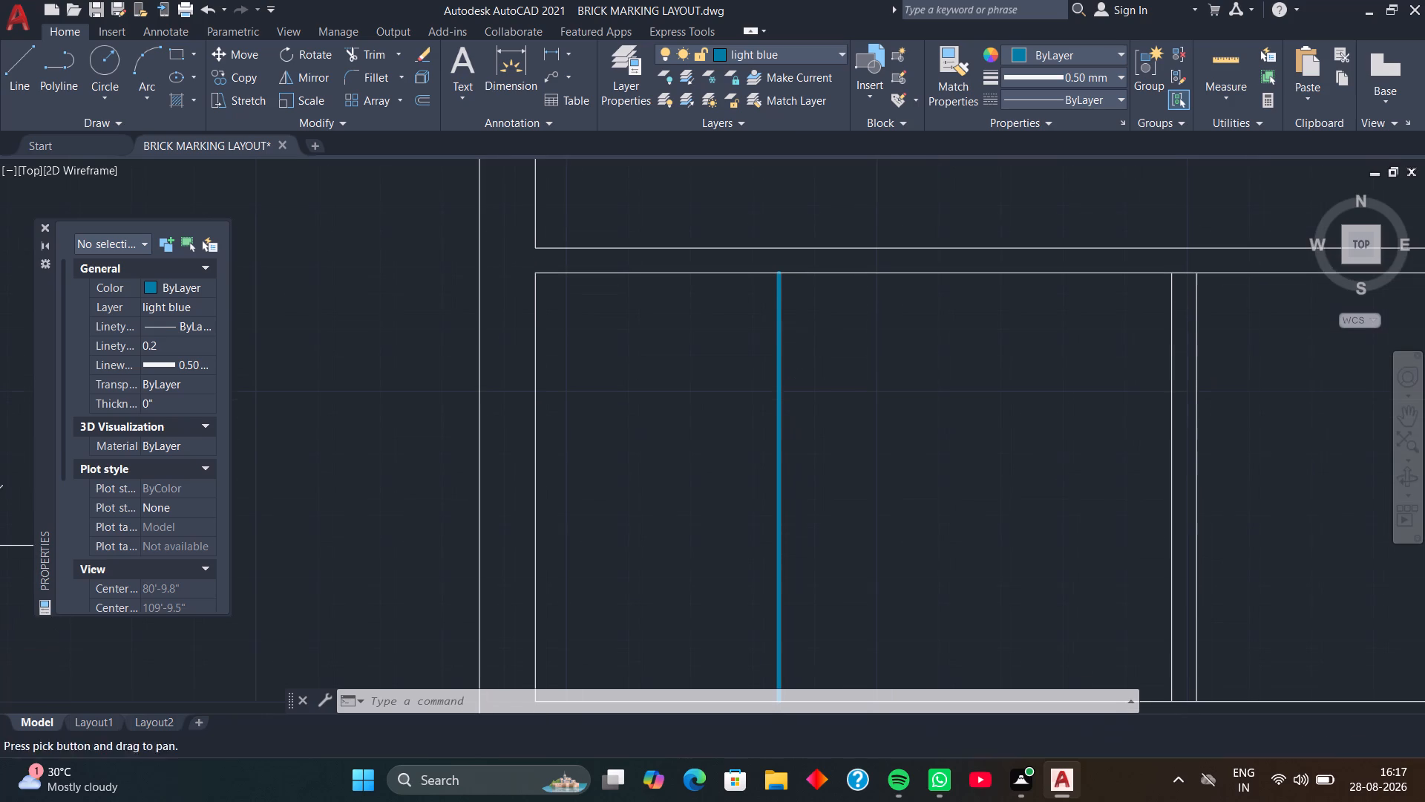
middle_click_drag(811, 429, 803, 342)
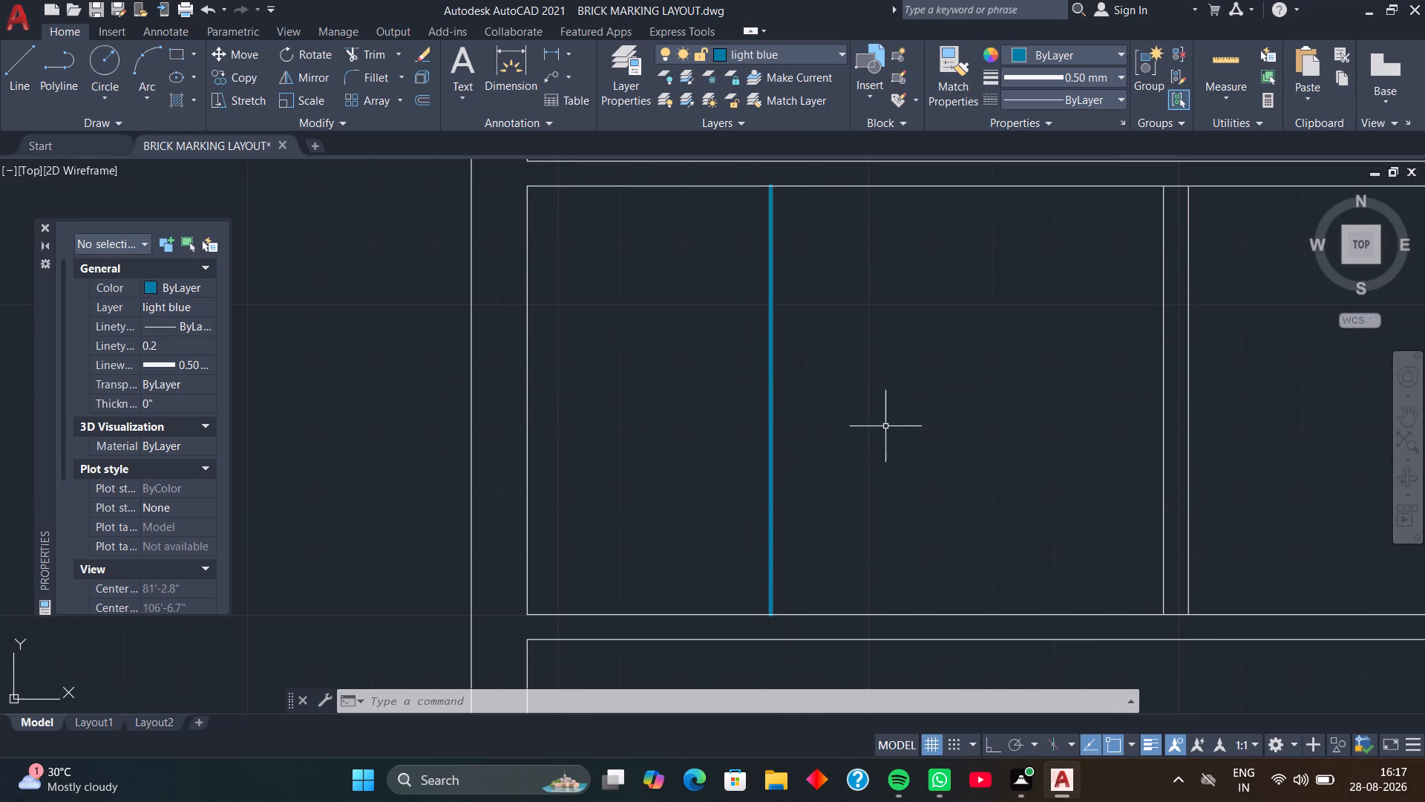
left_click(1119, 71)
scroll(1053, 133, "up", 9)
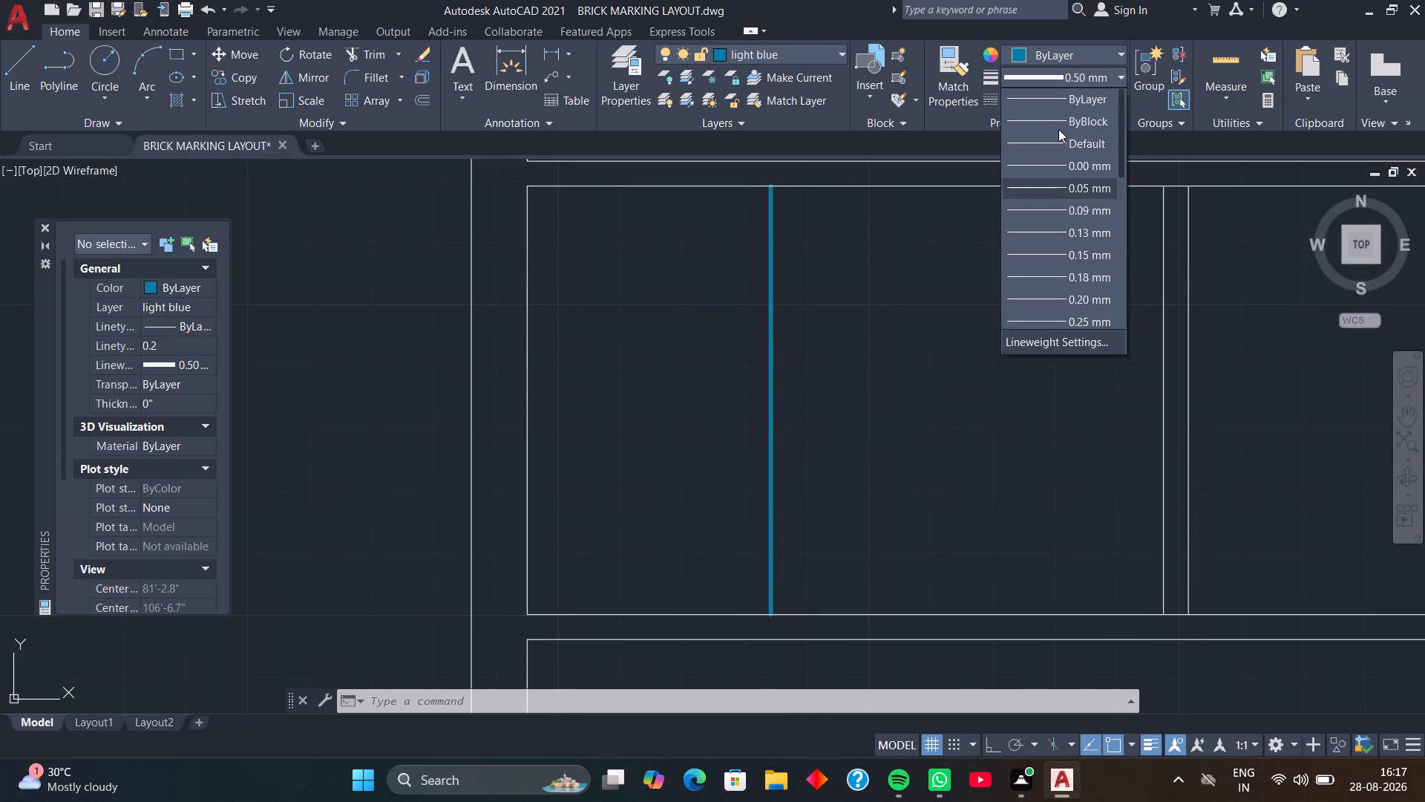
scroll(1058, 129, "up", 7)
left_click(1076, 103)
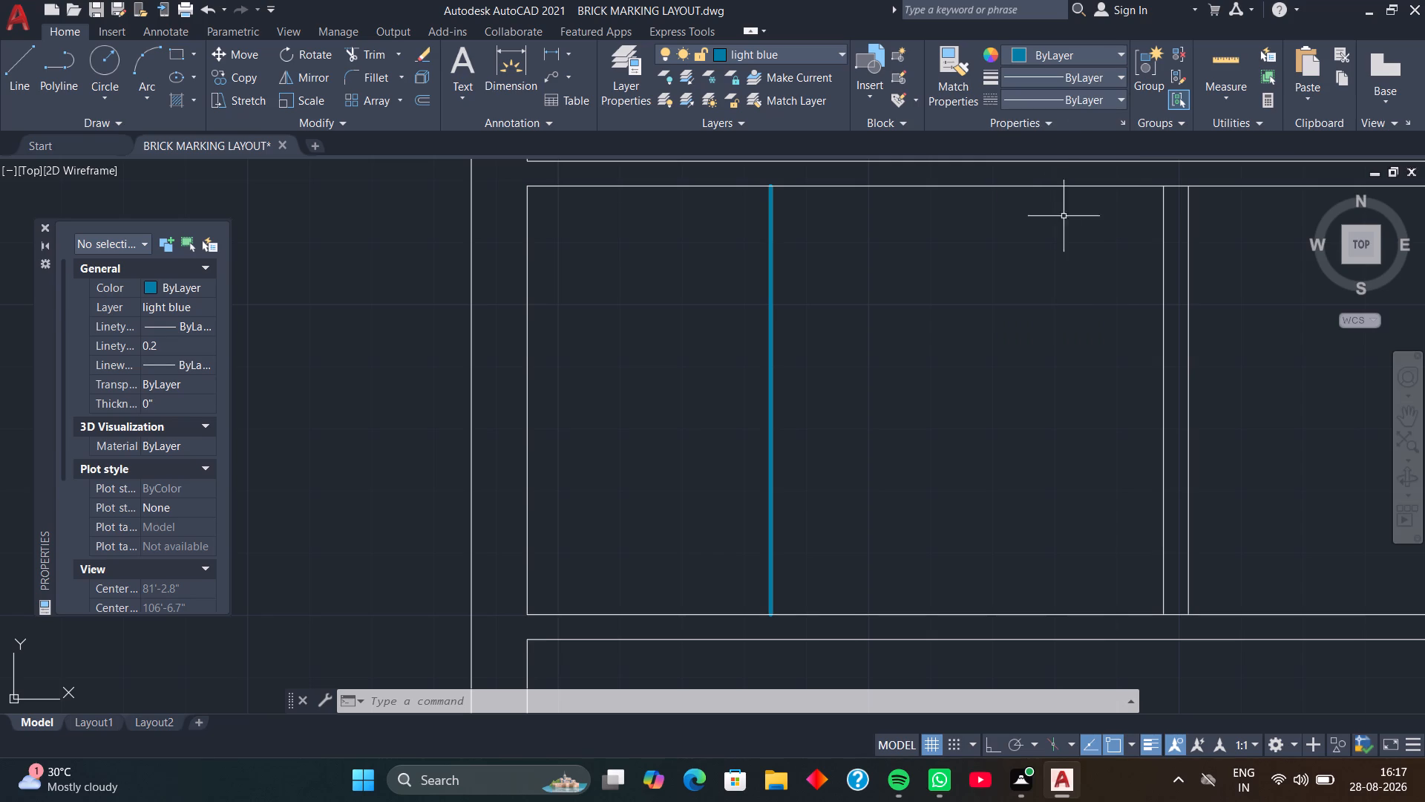
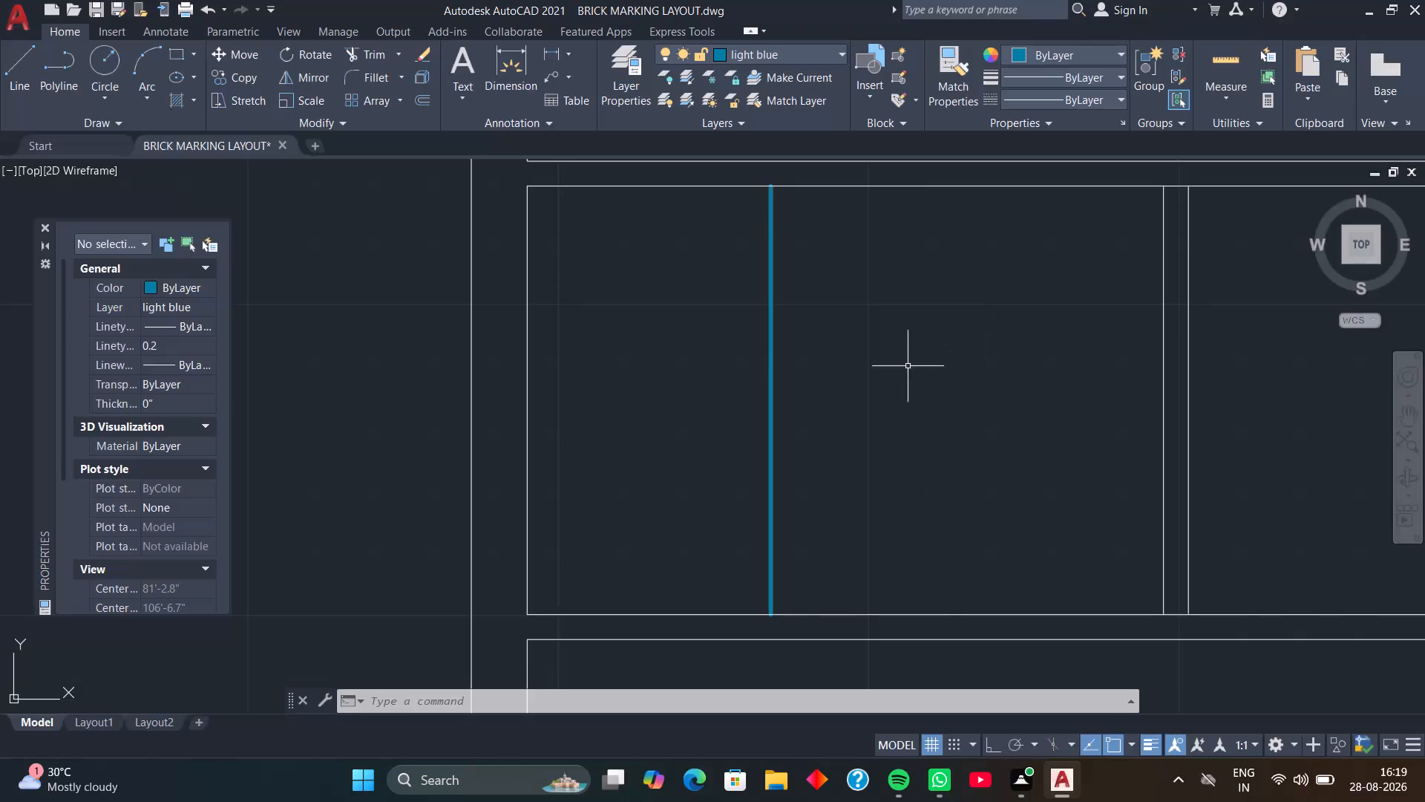
Make wall the current layer.
scroll(857, 468, "down", 1)
middle_click_drag(857, 468, 839, 452)
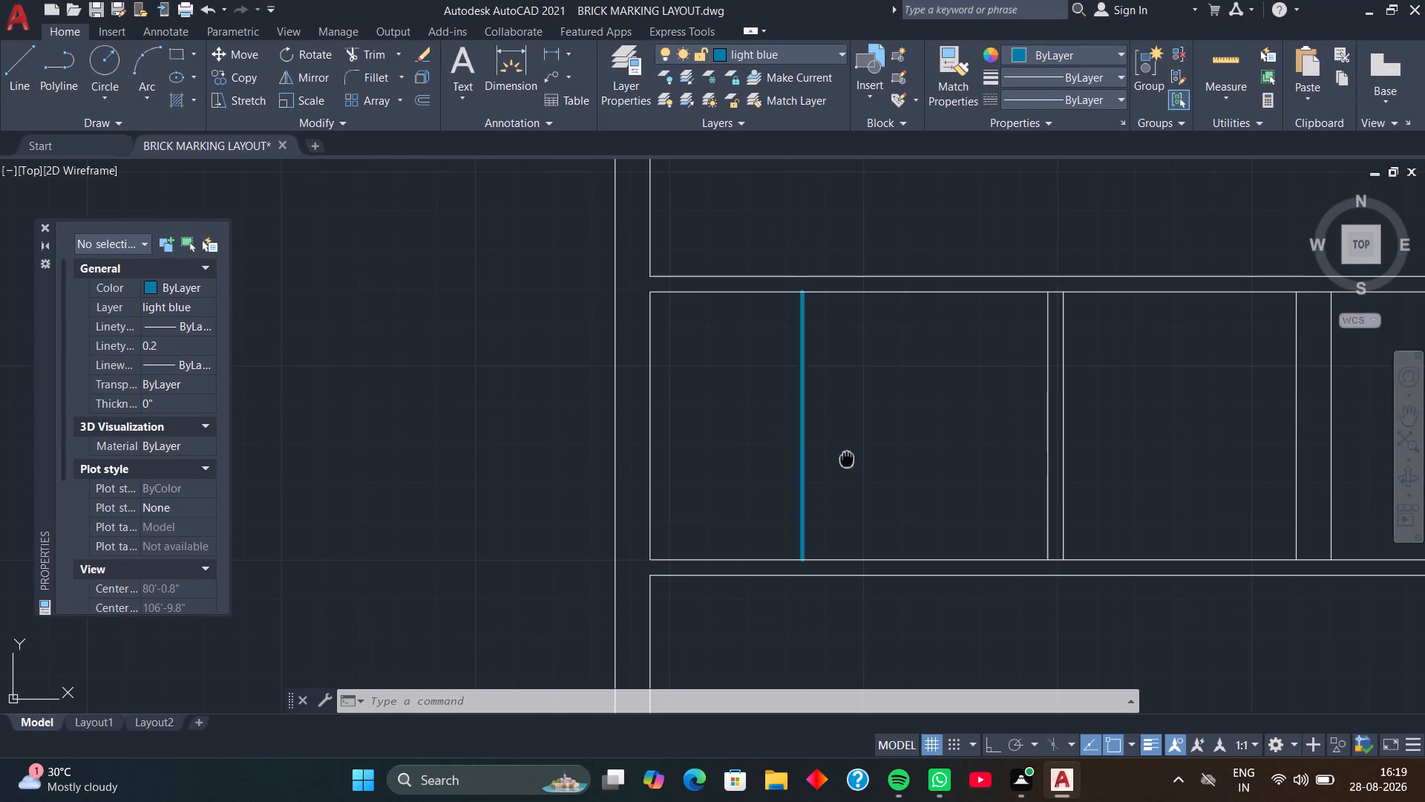
middle_click_drag(839, 452, 736, 411)
left_click(836, 48)
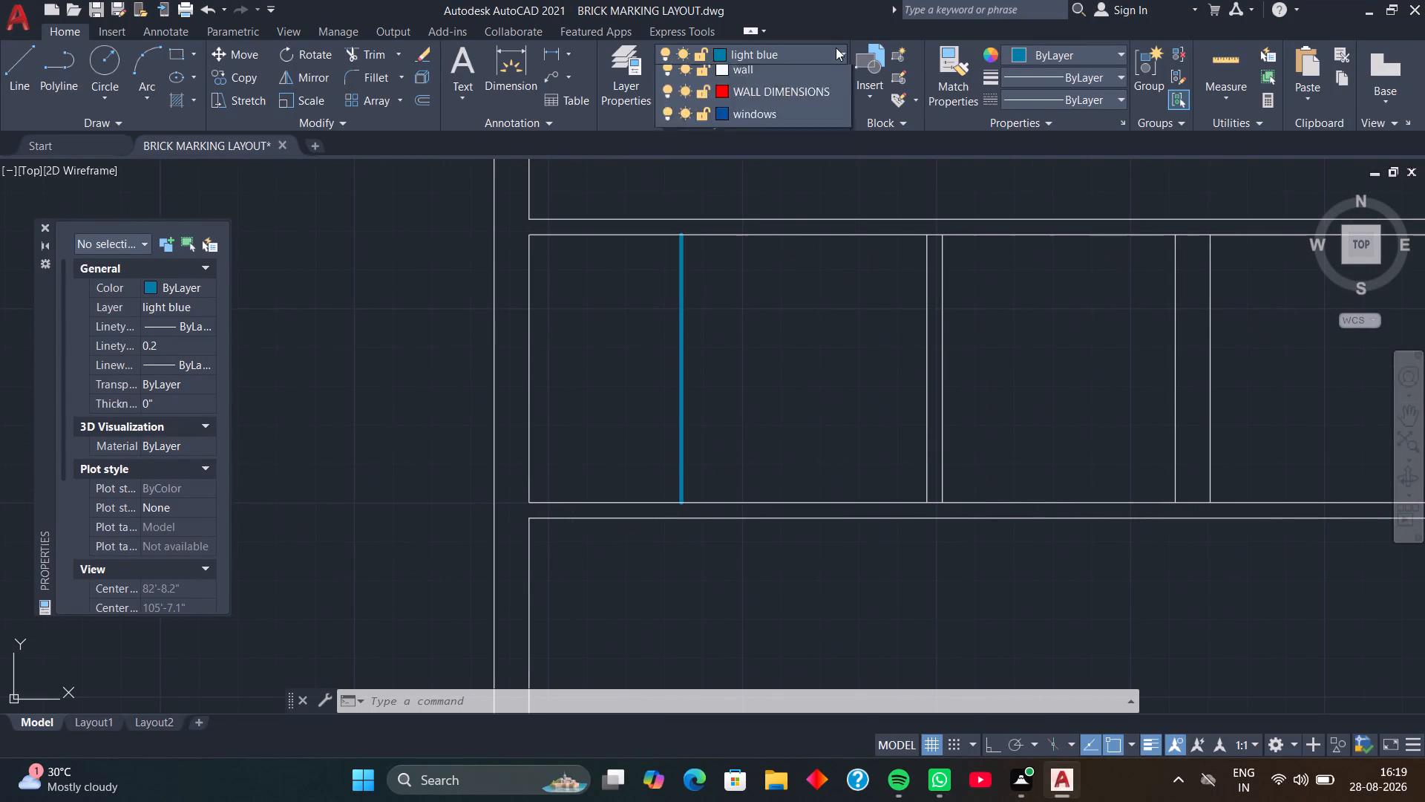
left_click(802, 82)
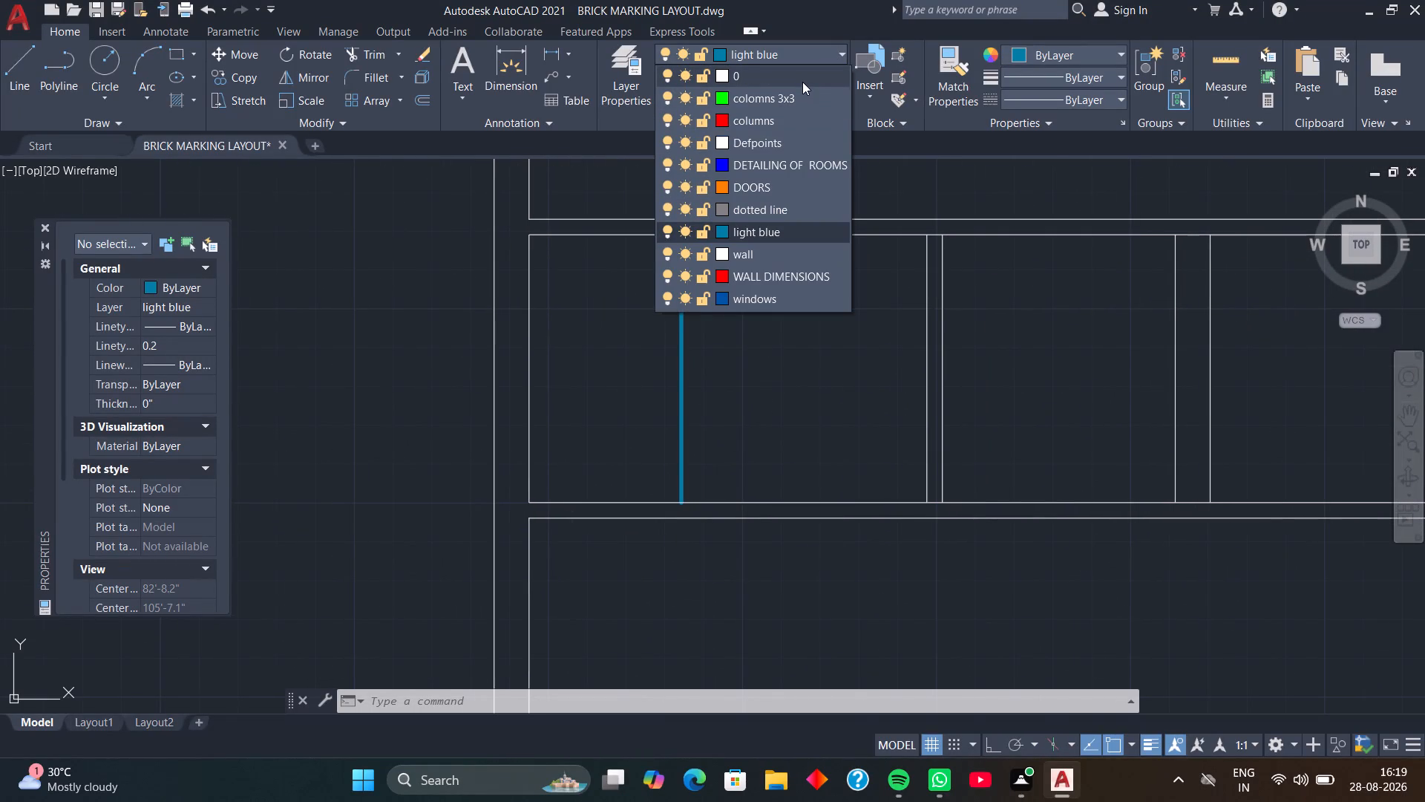
left_click(839, 50)
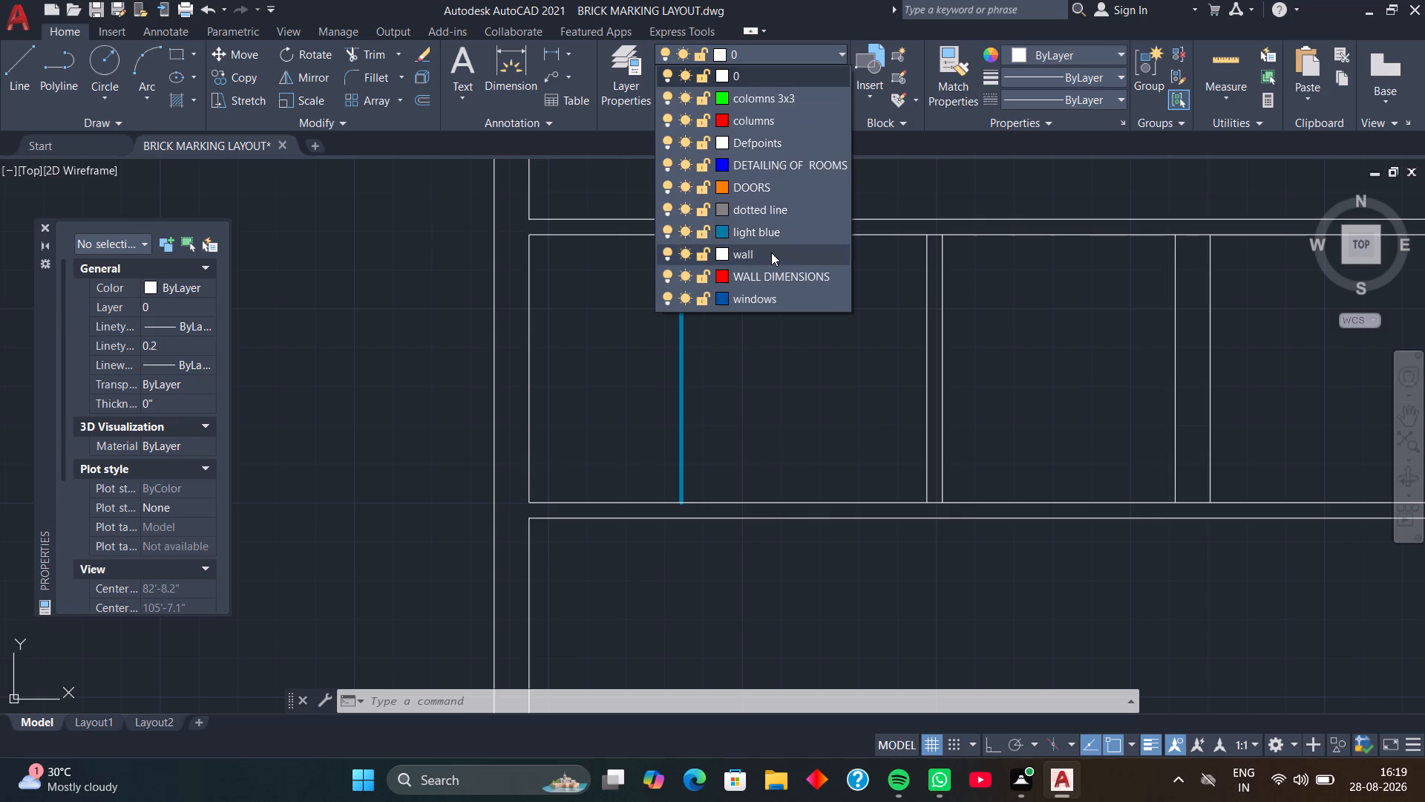
left_click(770, 258)
Trim the wall line between the thin partition's faces at its lower end, on both sides of the blue centre line.
scroll(892, 230, "down", 2)
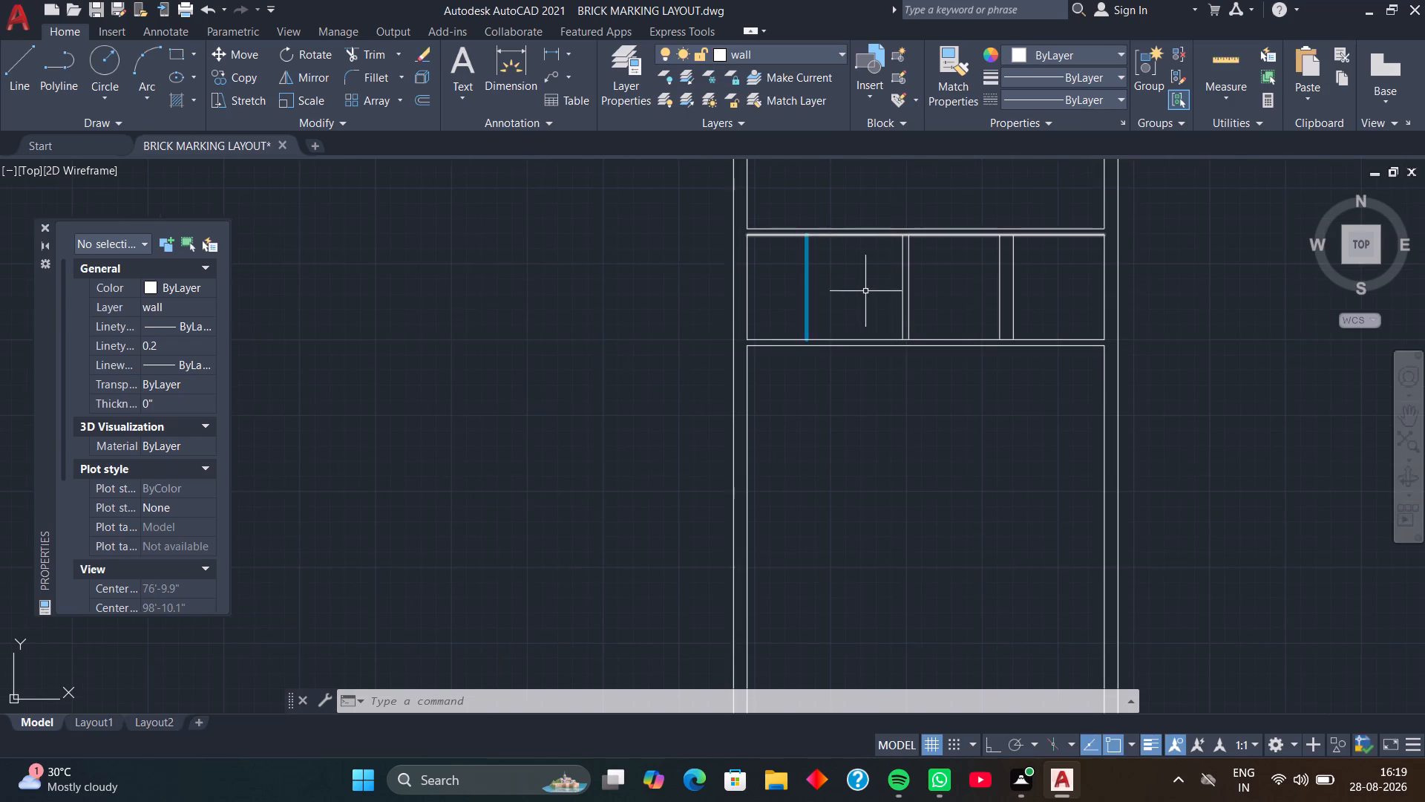
middle_click_drag(869, 280, 819, 250)
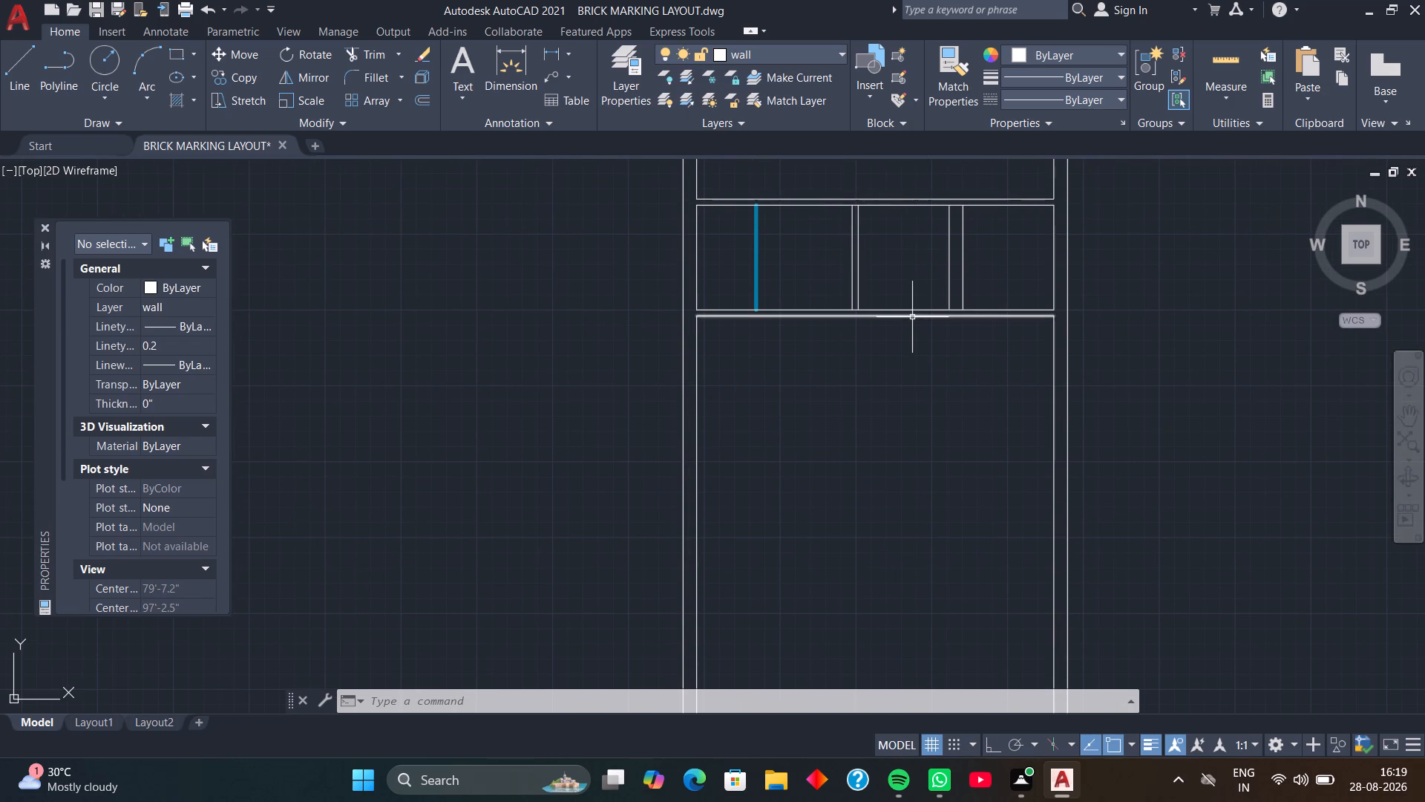
type("tr")
key("space")
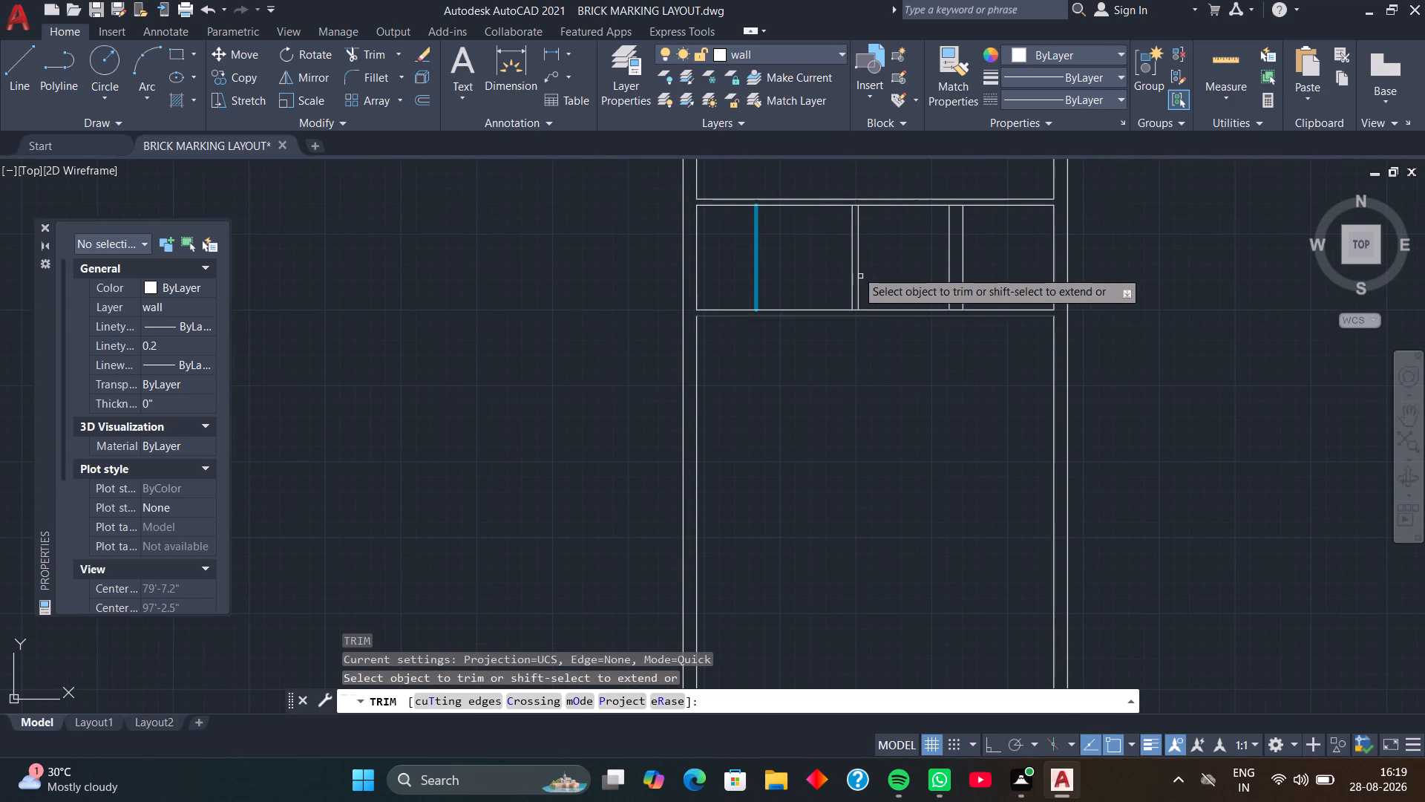
scroll(765, 313, "up", 7)
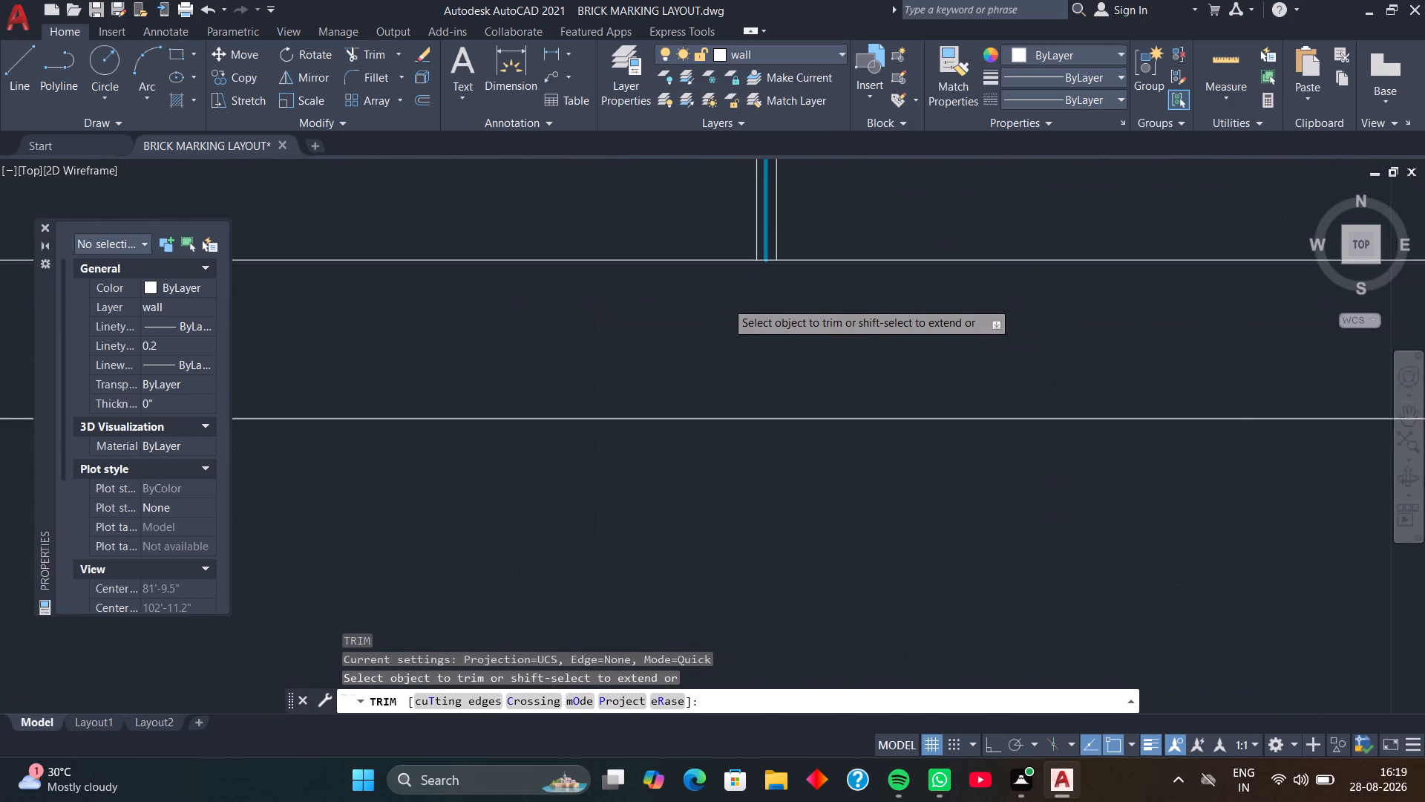
scroll(769, 247, "up", 1)
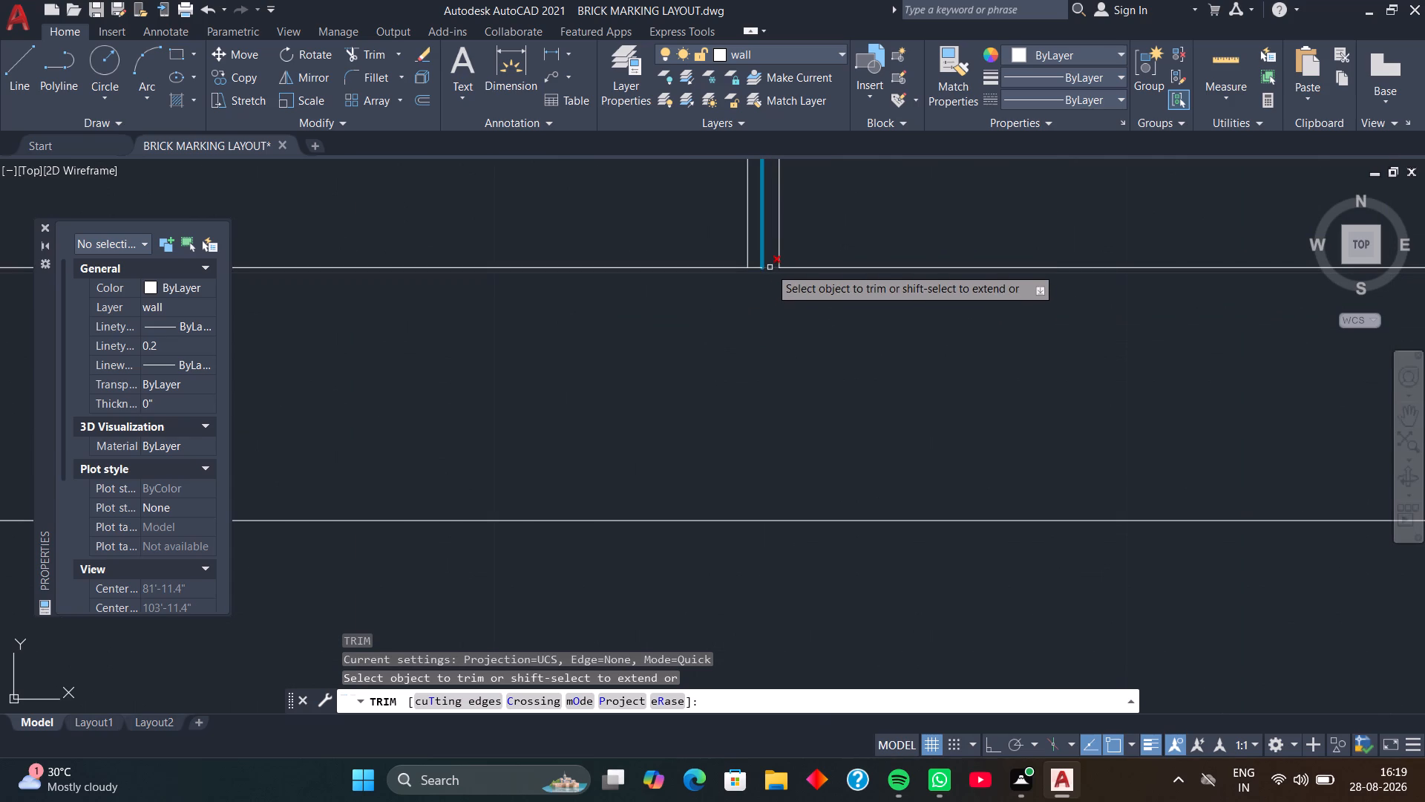
left_click(770, 267)
left_click(756, 268)
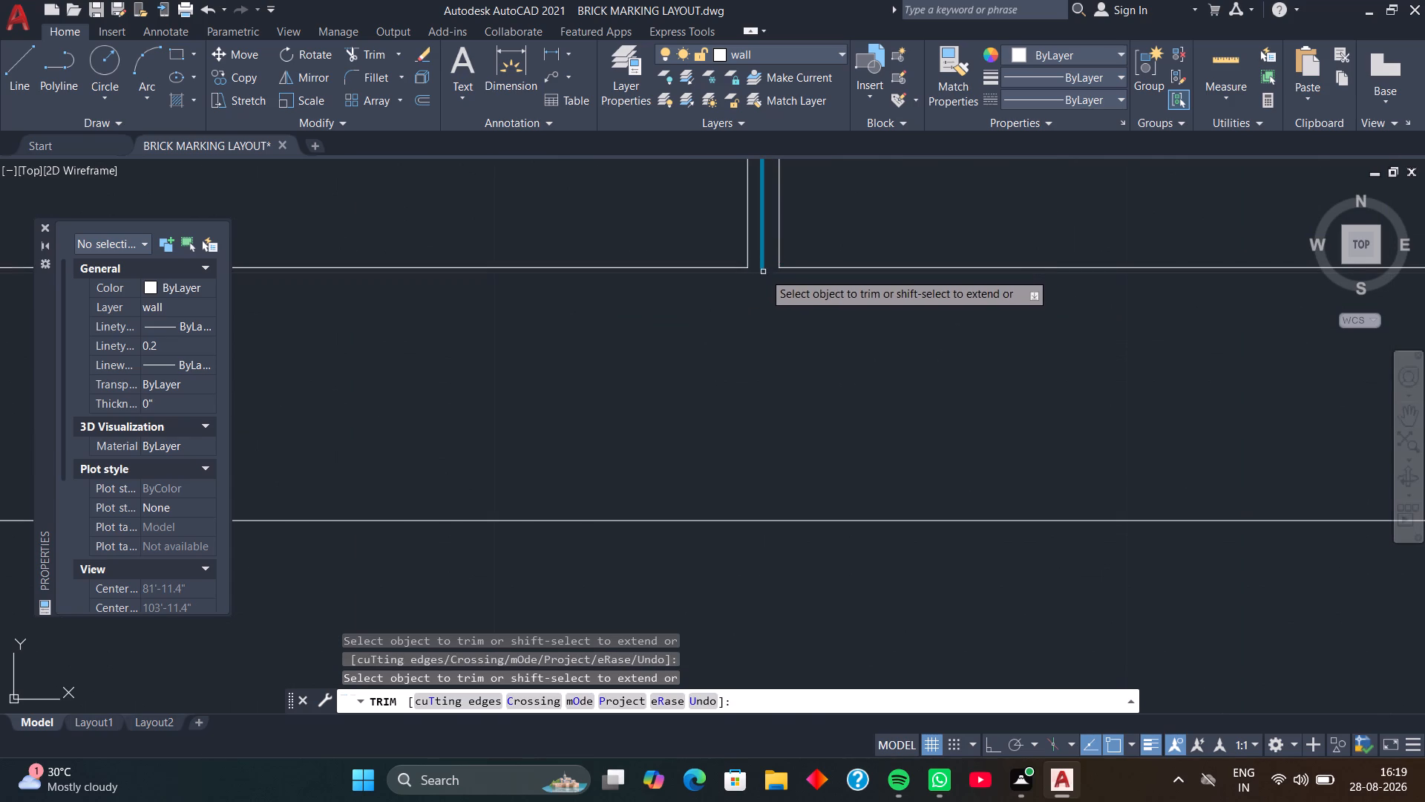
Trim the wall line between the thin partition's faces at its upper end, on both sides of the blue centre line.
middle_click_drag(761, 255, 831, 554)
scroll(842, 422, "down", 2)
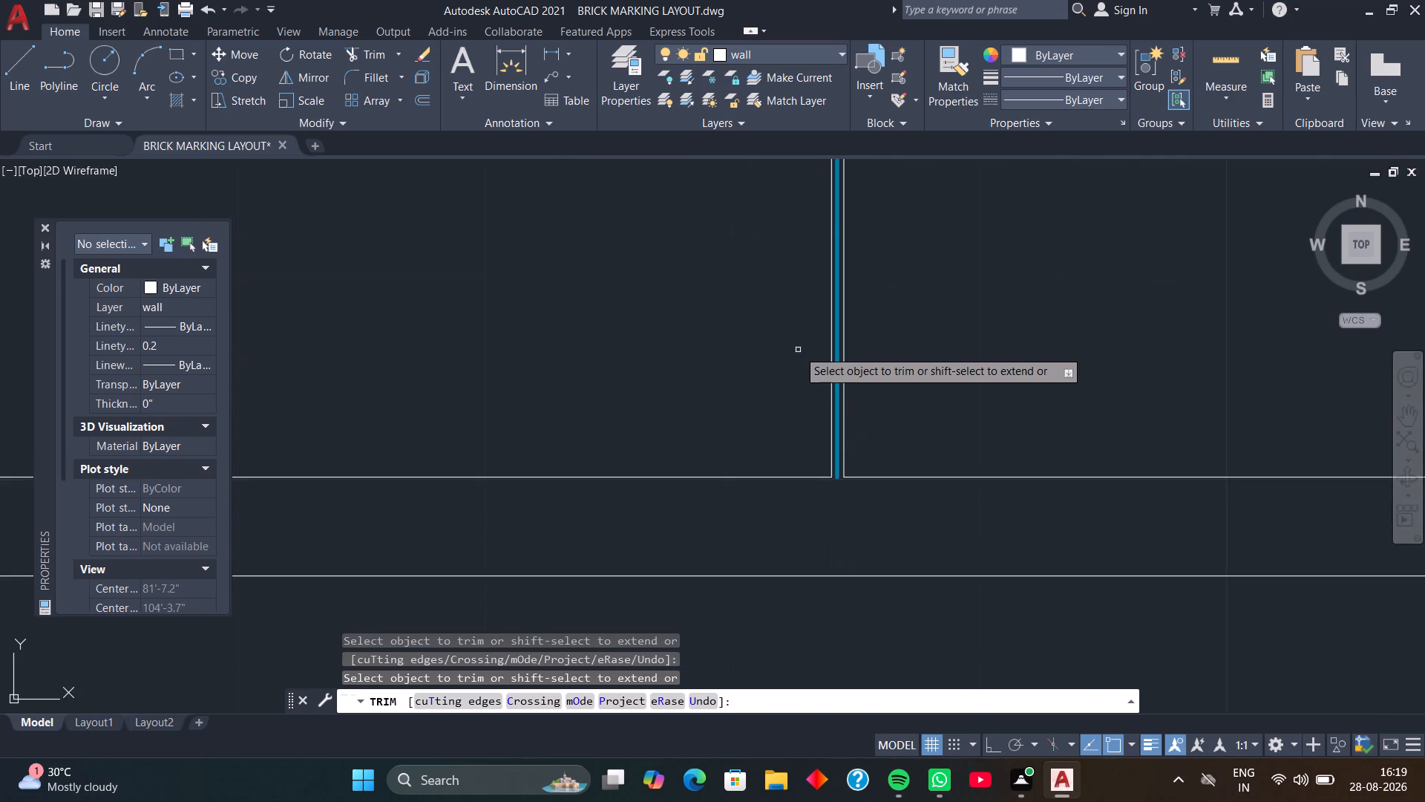
middle_click_drag(781, 310, 782, 435)
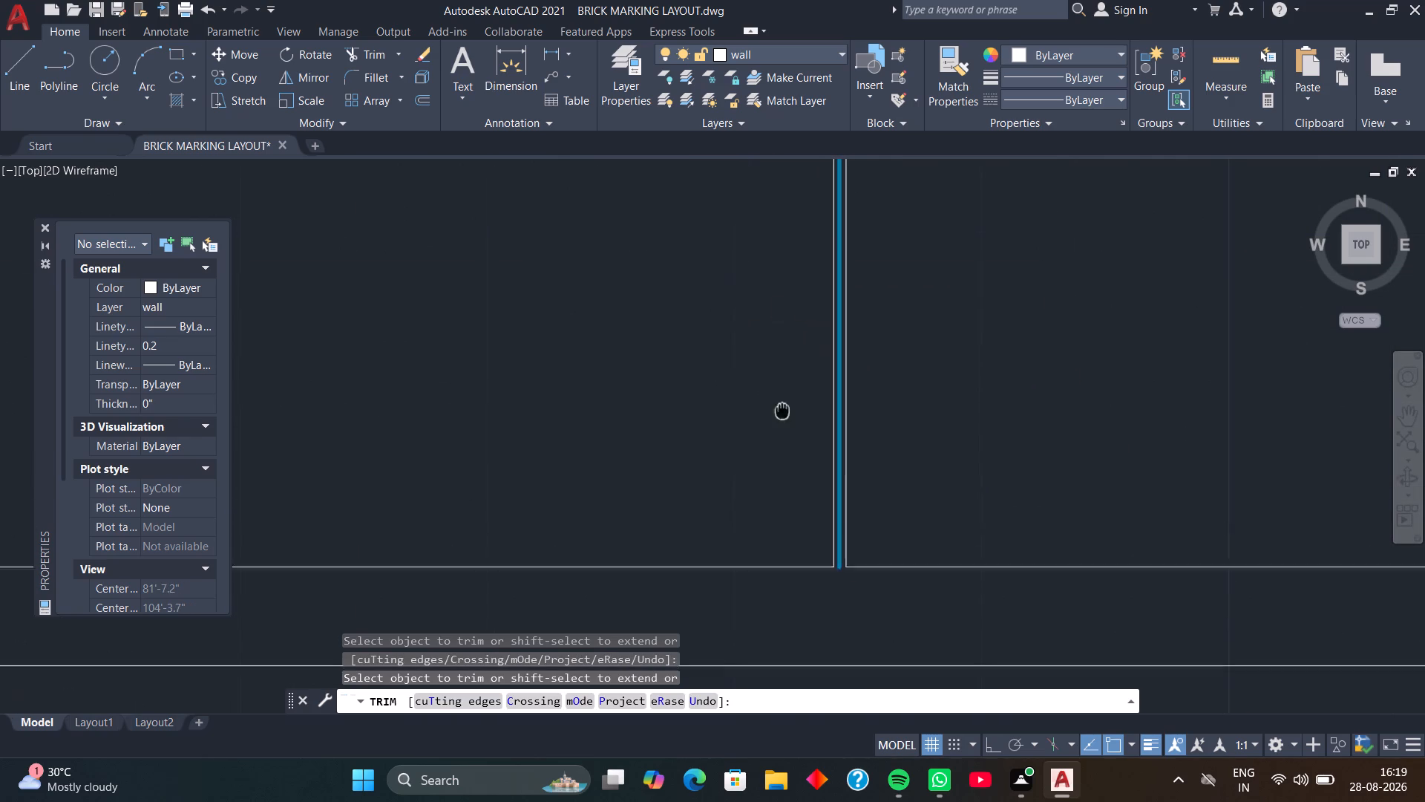
middle_click_drag(782, 435, 779, 507)
middle_click_drag(805, 206, 767, 476)
middle_click_drag(755, 241, 787, 450)
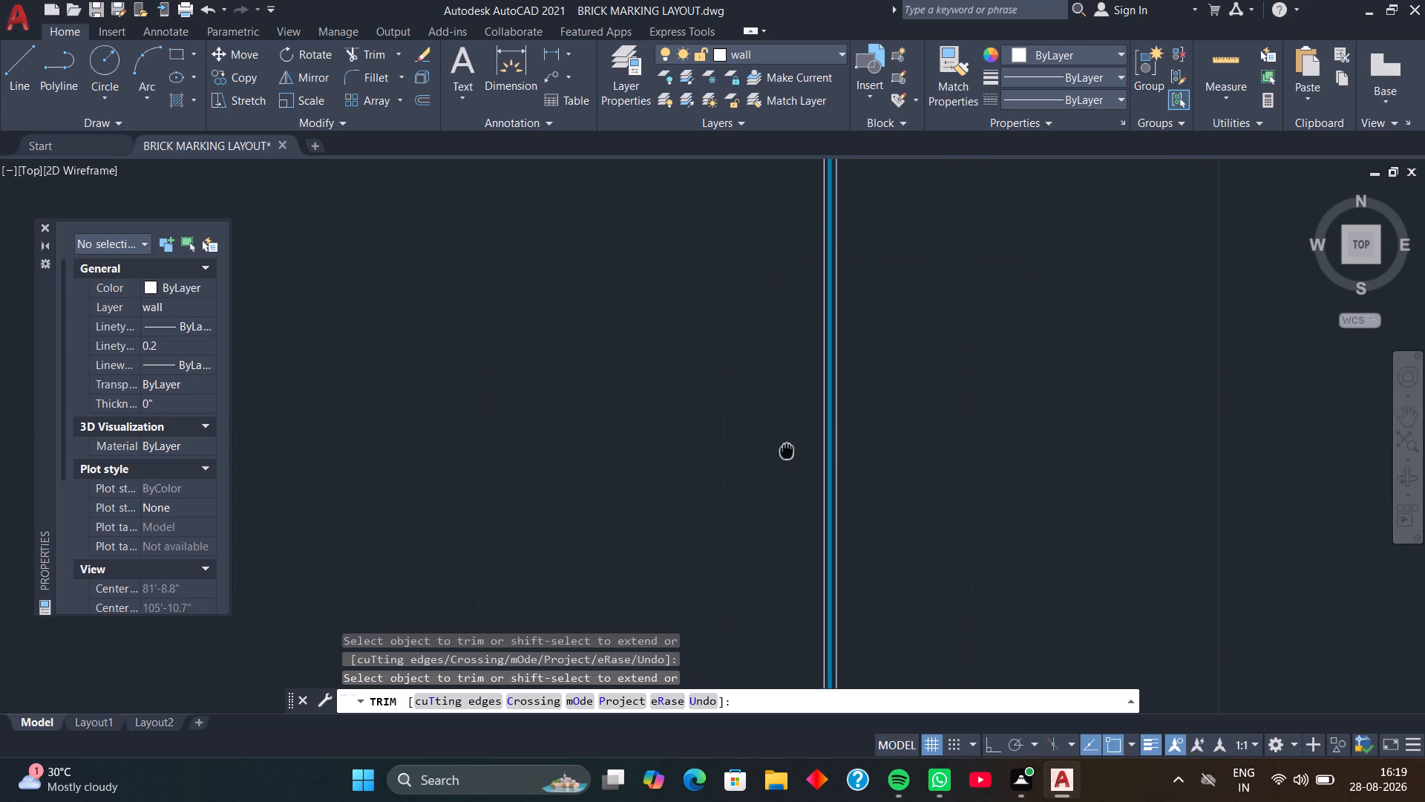
middle_click_drag(822, 232, 835, 529)
scroll(816, 392, "down", 3)
middle_click_drag(810, 251, 835, 506)
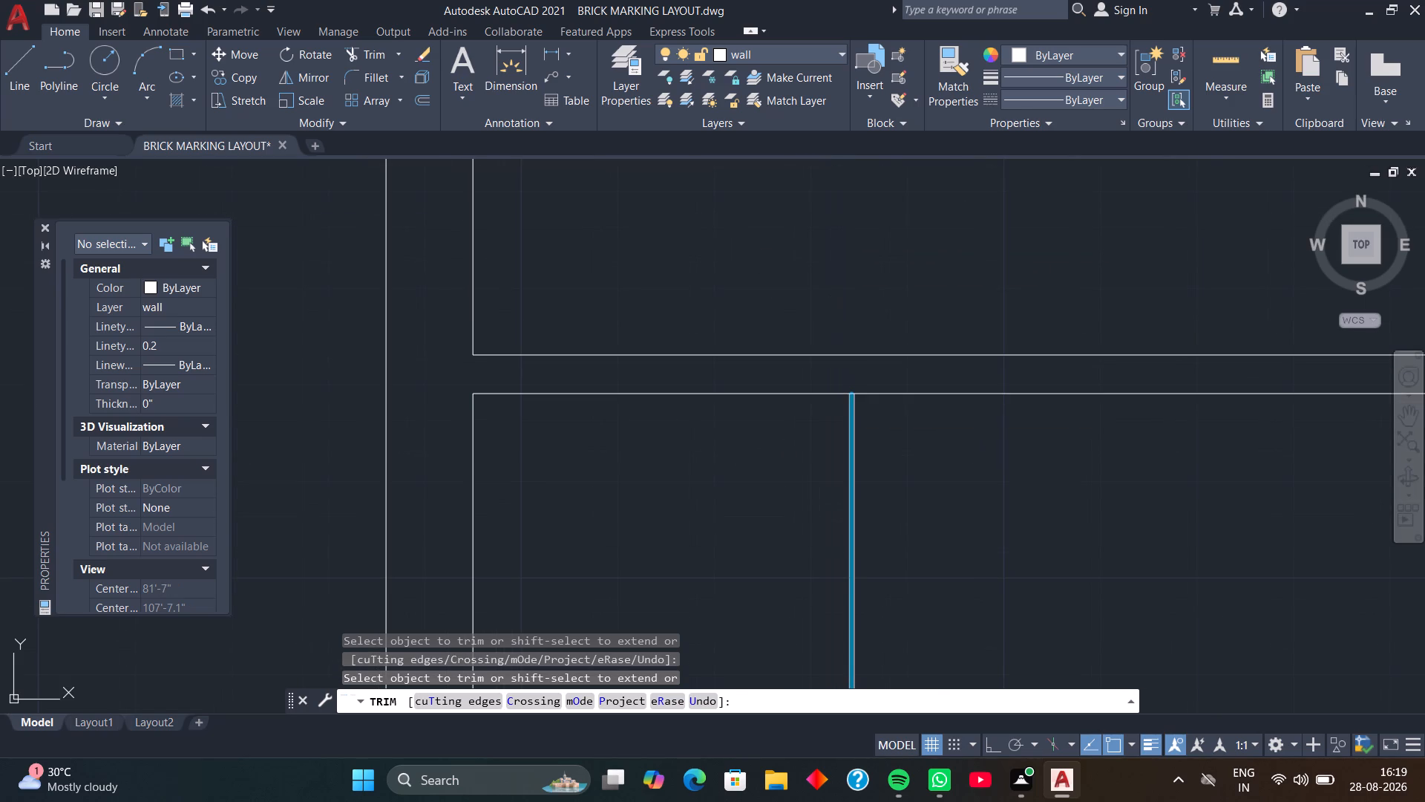
scroll(847, 398, "up", 4)
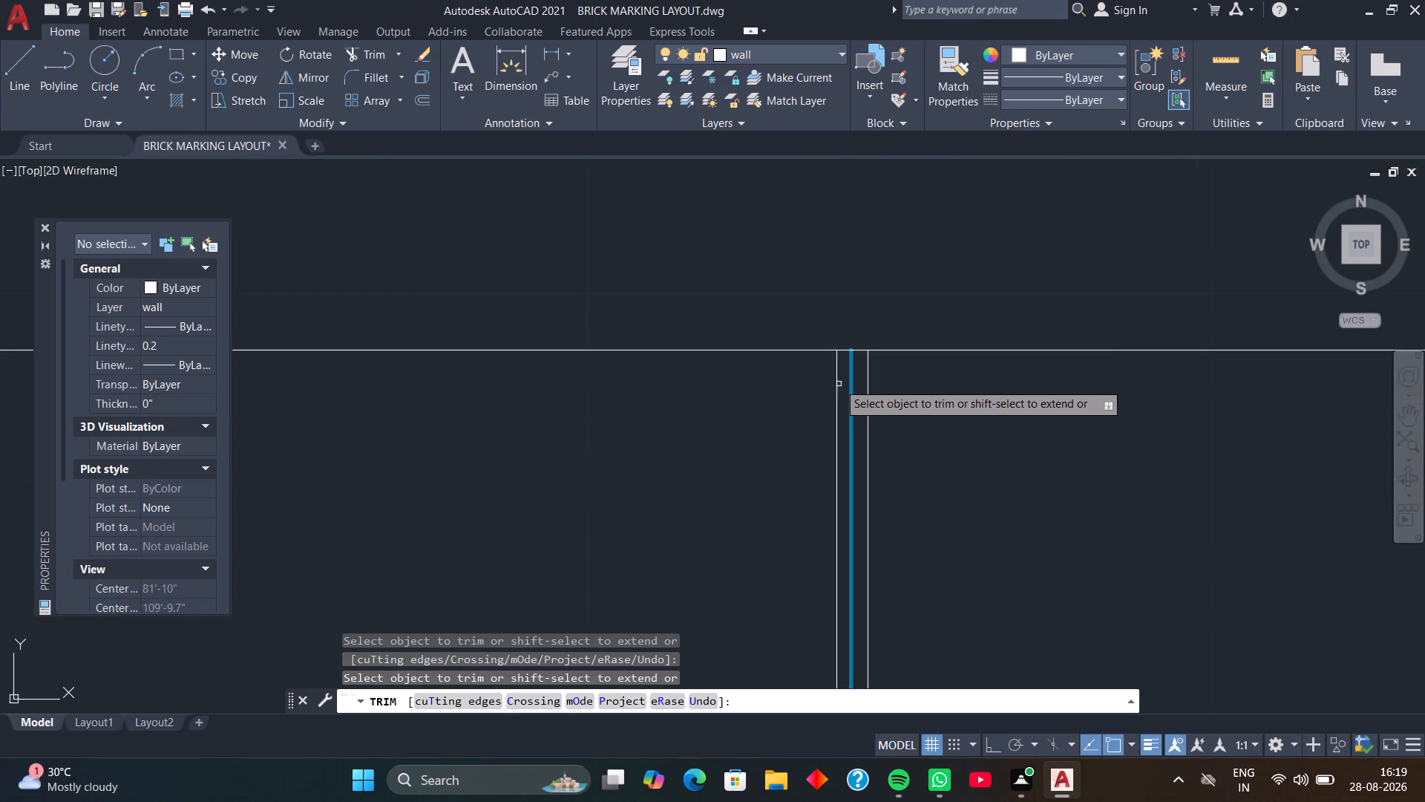
scroll(838, 380, "up", 3)
left_click(852, 256)
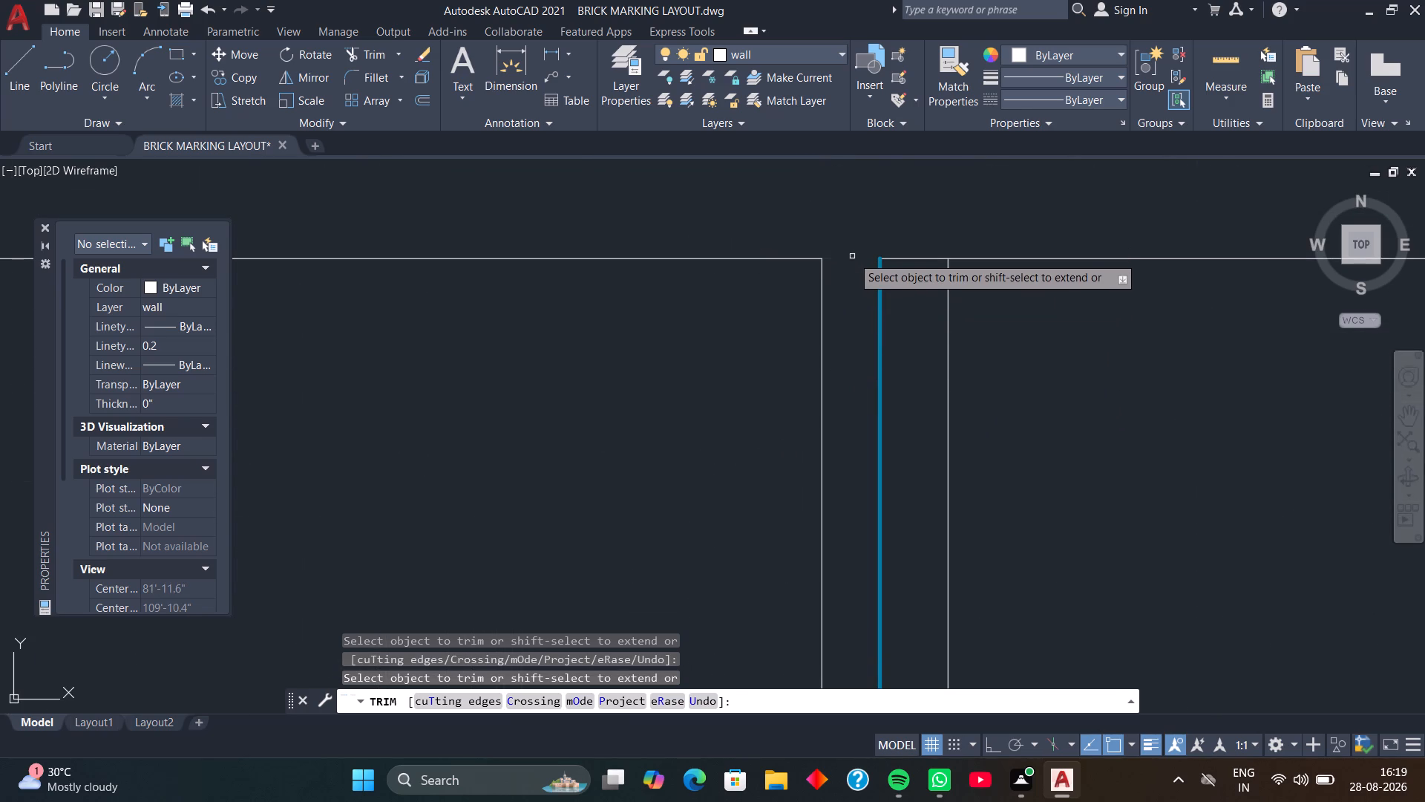
left_click(908, 258)
Trim the wall lines across the lower and upper ends of the middle partition to open its junctions with the horizontal walls.
scroll(961, 279, "down", 5)
scroll(1045, 331, "down", 6)
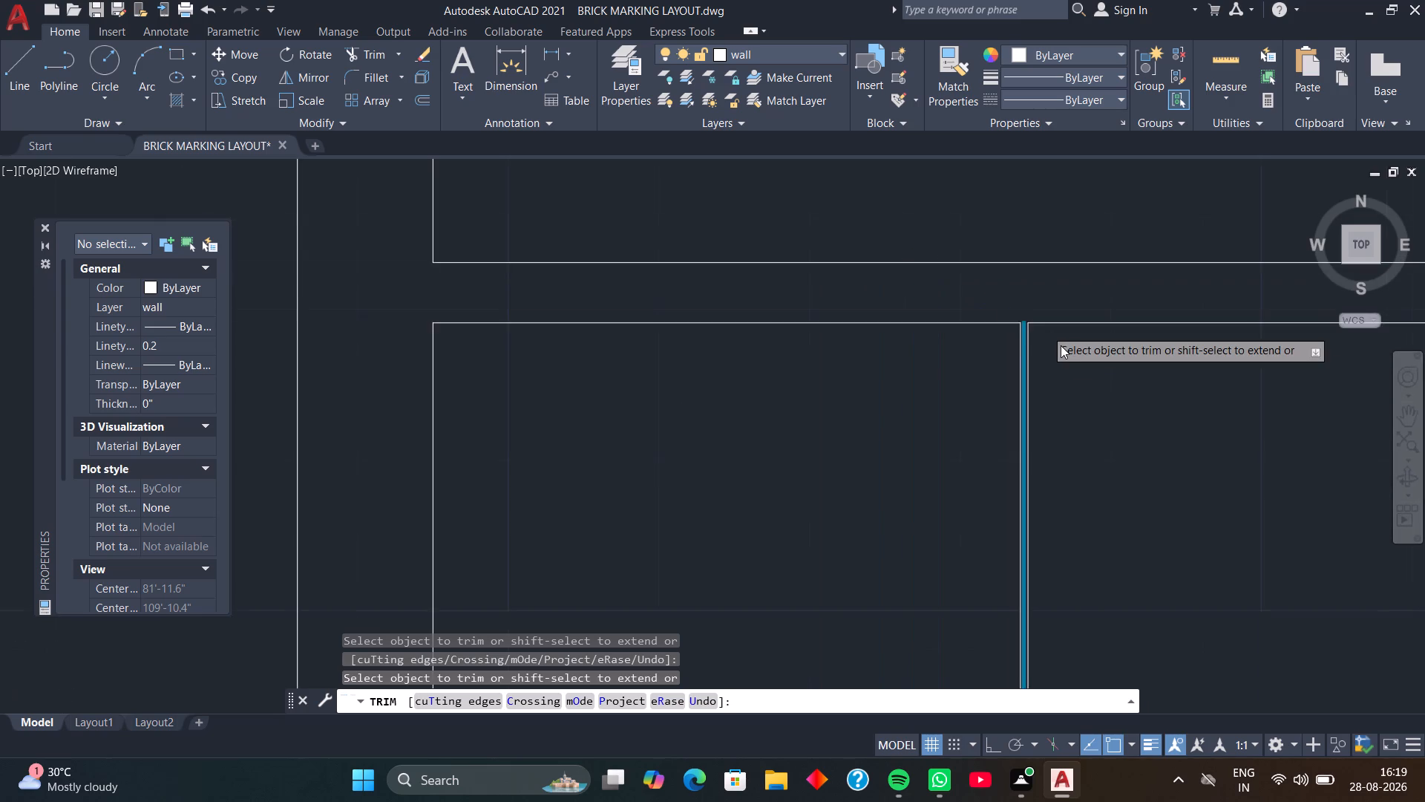
scroll(1061, 345, "down", 5)
middle_click_drag(1072, 351, 660, 351)
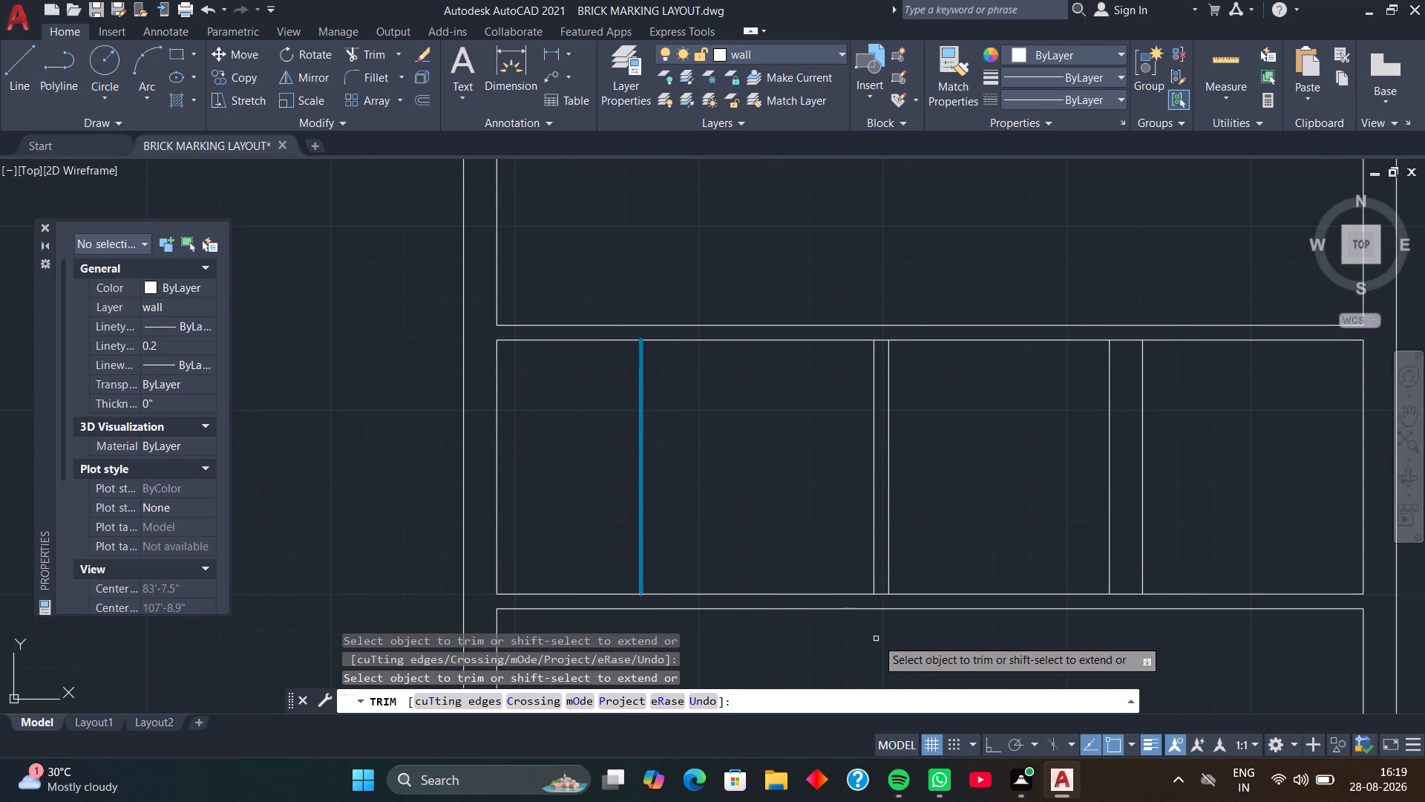
scroll(878, 621, "up", 4)
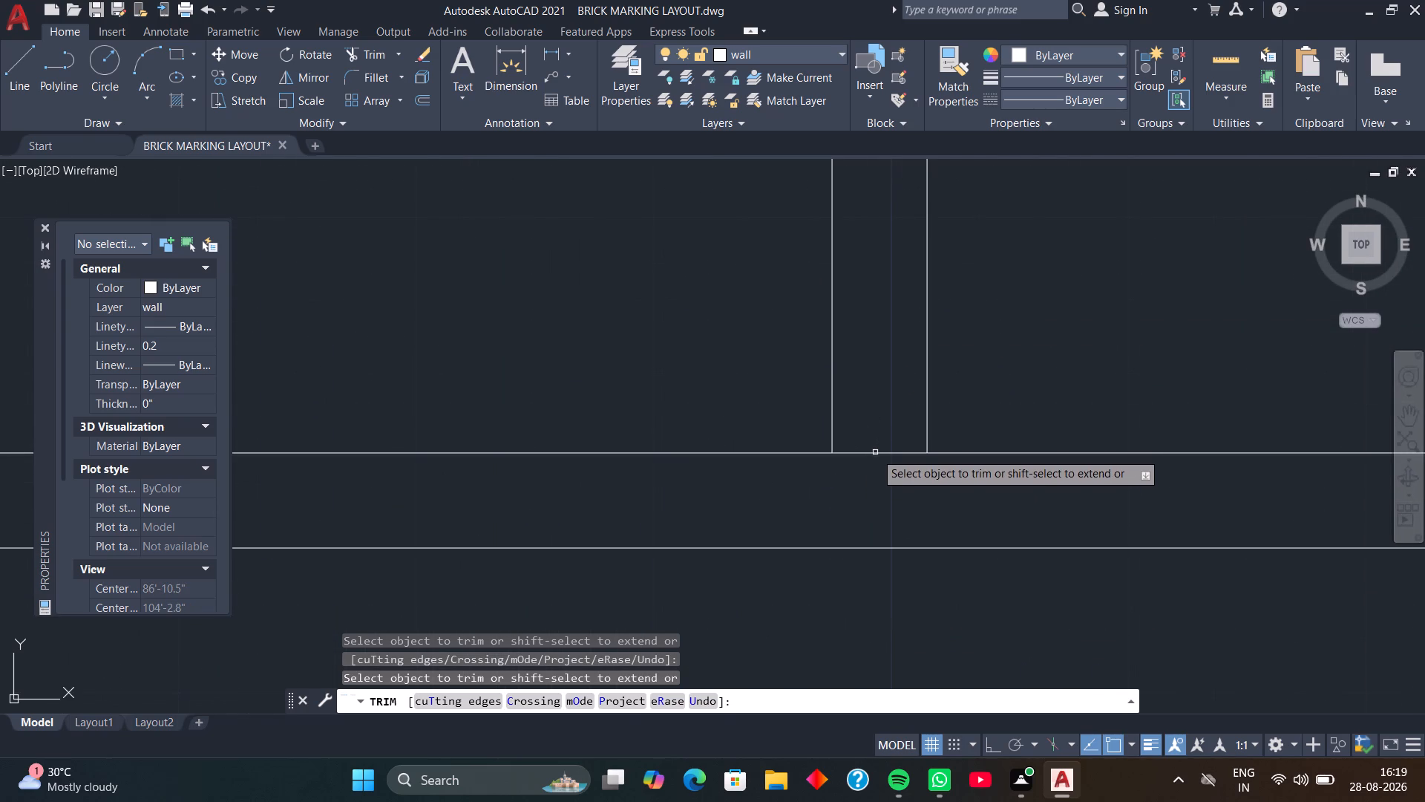
left_click(875, 452)
scroll(874, 405, "down", 4)
middle_click_drag(868, 301, 871, 624)
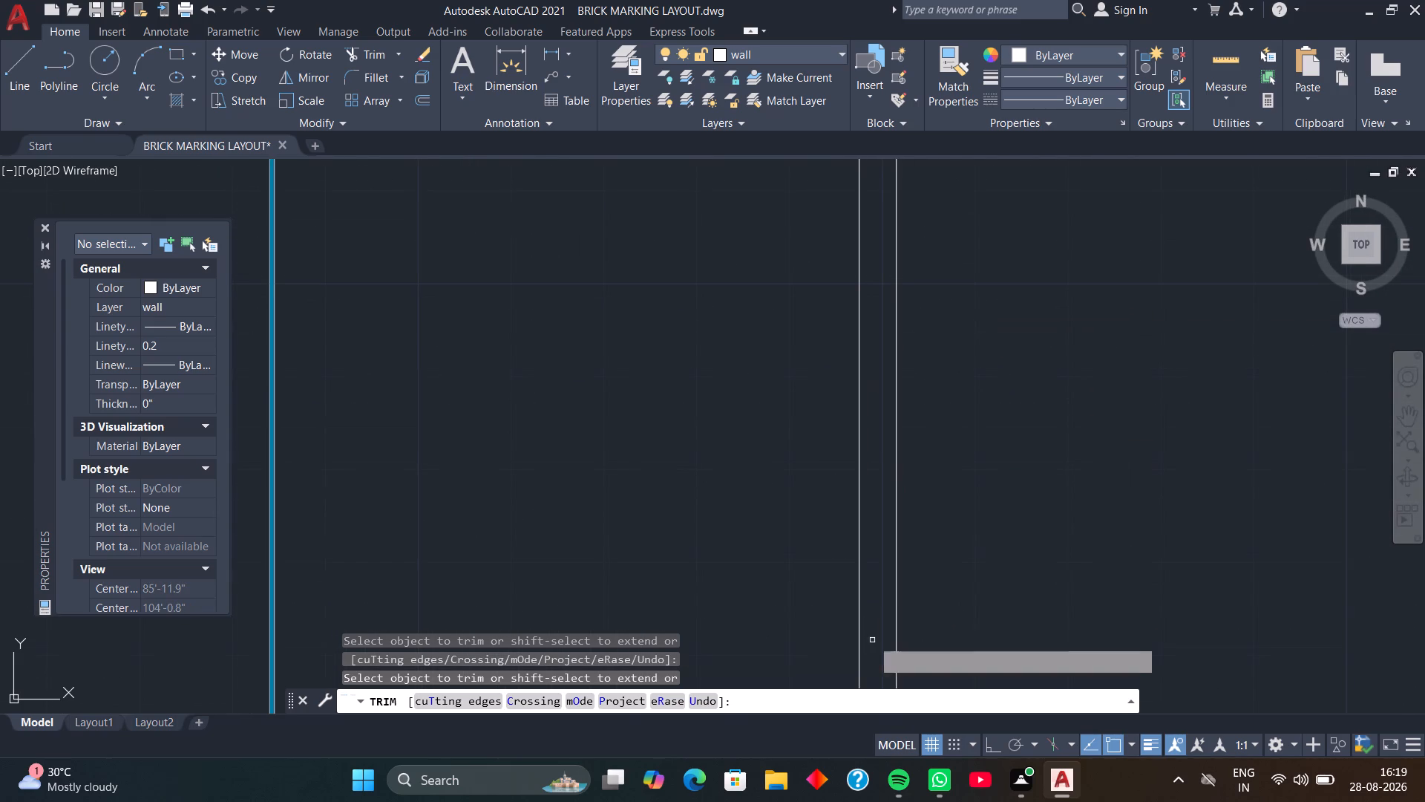
scroll(812, 243, "down", 4)
middle_click_drag(797, 247, 831, 352)
scroll(864, 343, "up", 2)
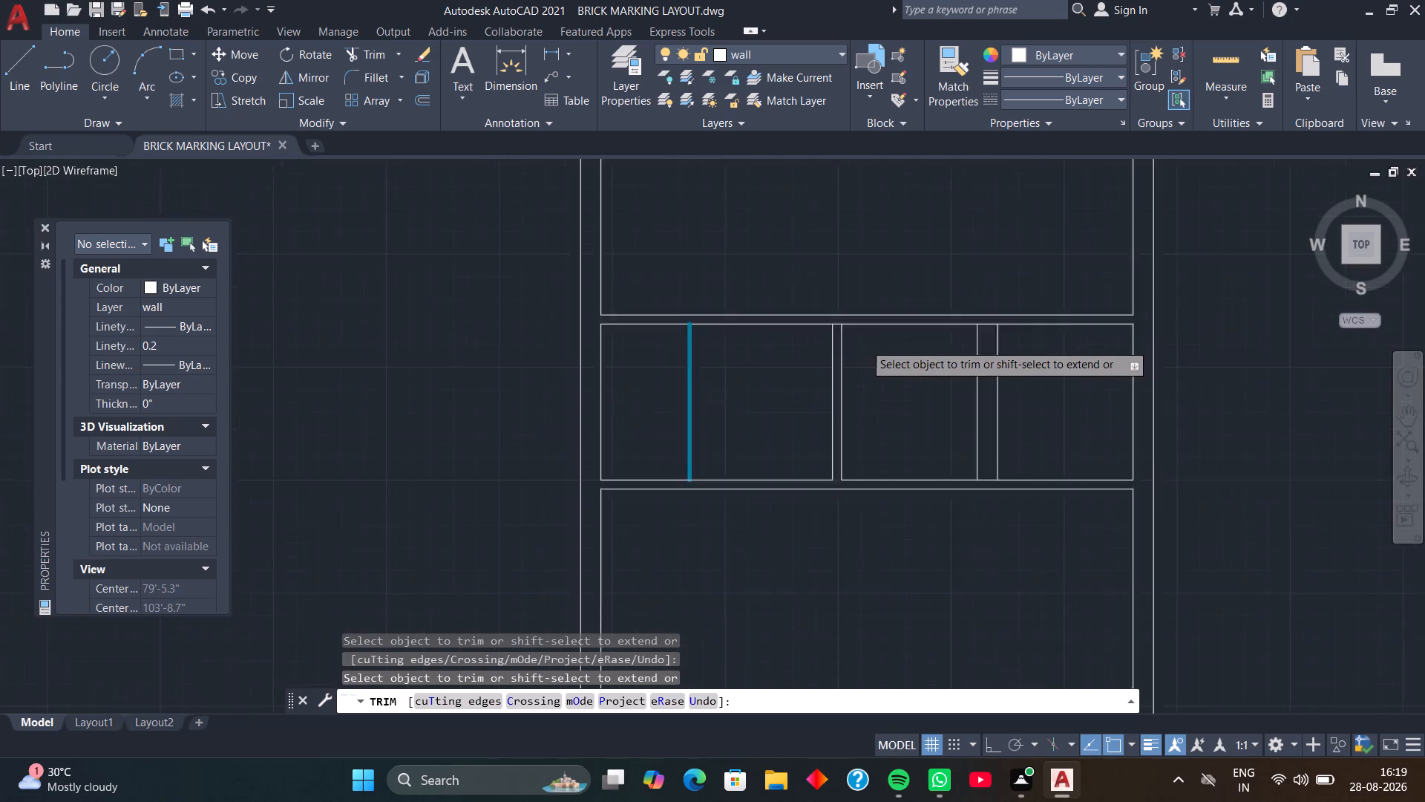
scroll(860, 342, "up", 2)
left_click(747, 271)
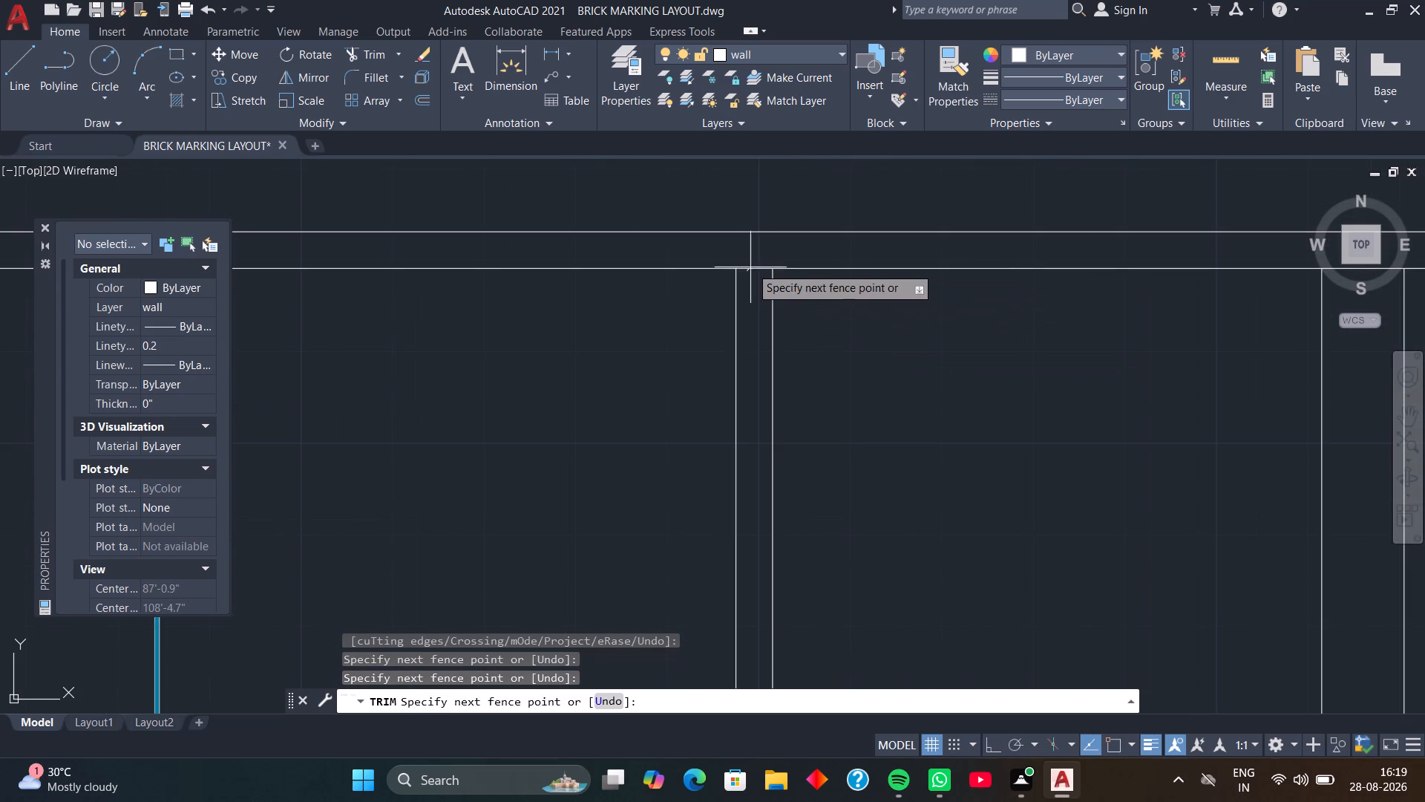
left_click(750, 267)
Trim the wall lines across the upper and lower ends of the thick partition beside the right-hand room, and finish trimming.
scroll(854, 287, "down", 4)
middle_click_drag(903, 313, 649, 318)
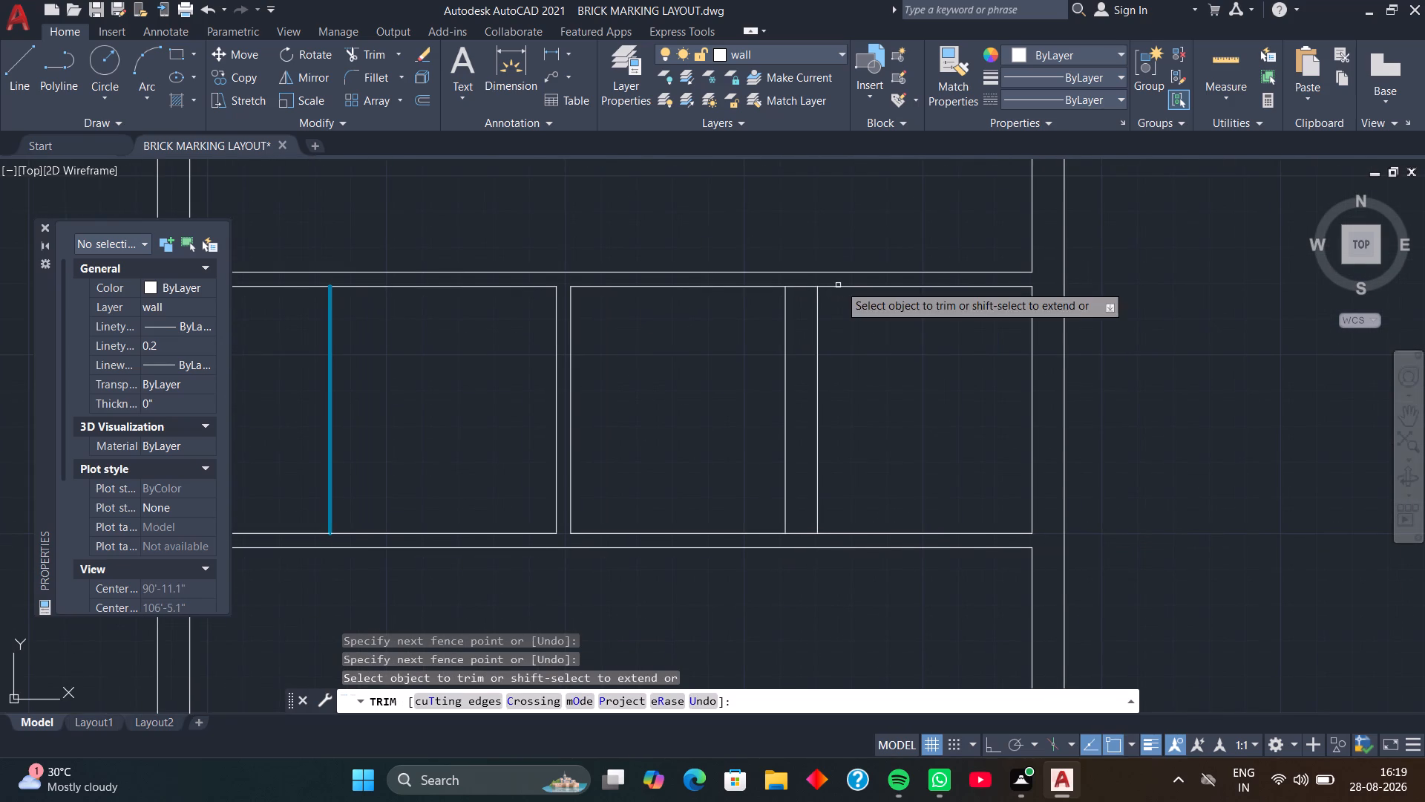
scroll(810, 290, "up", 3)
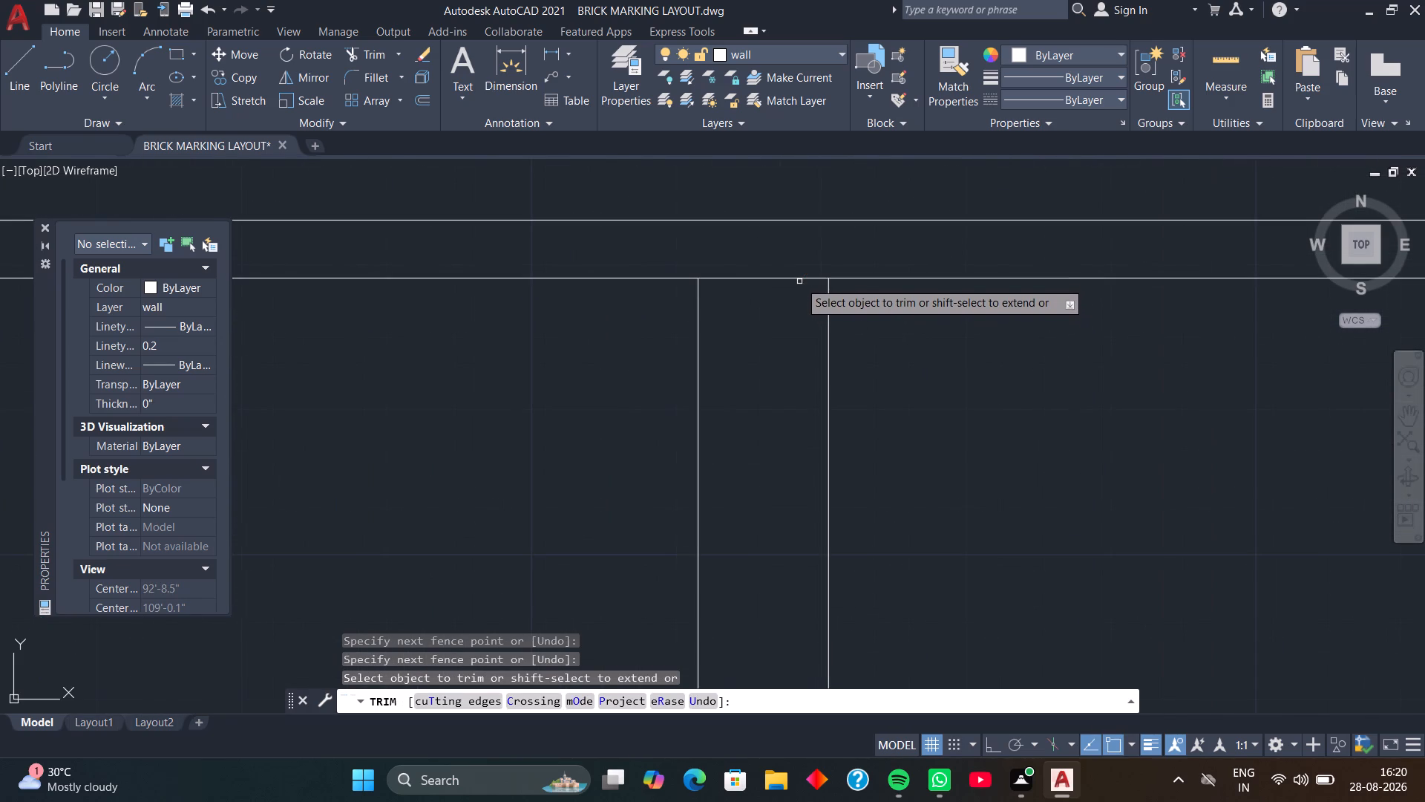
left_click(799, 278)
scroll(796, 298, "down", 5)
middle_click_drag(796, 359, 803, 207)
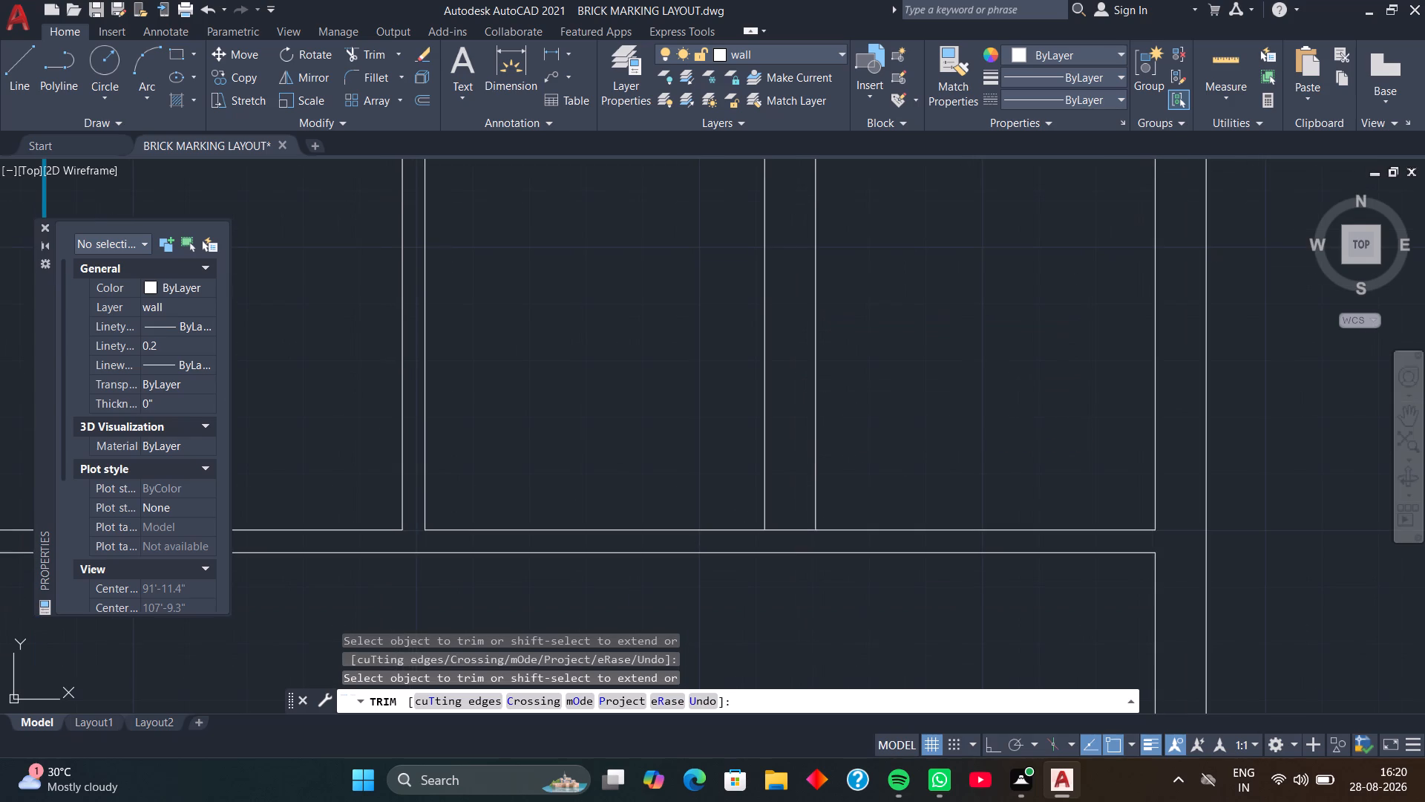
left_click(791, 527)
left_click(791, 535)
scroll(790, 501, "down", 3)
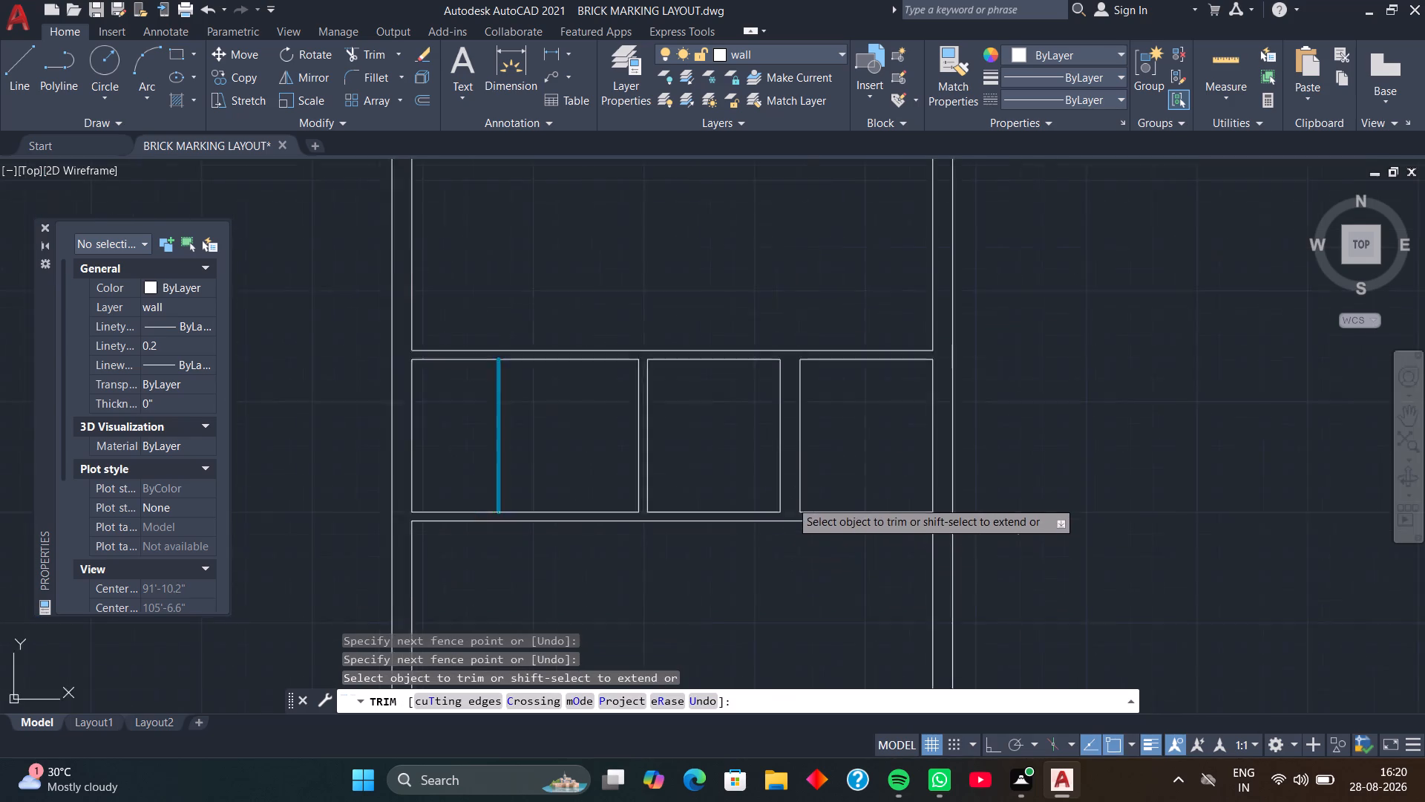
scroll(790, 501, "down", 1)
middle_click_drag(751, 503, 856, 391)
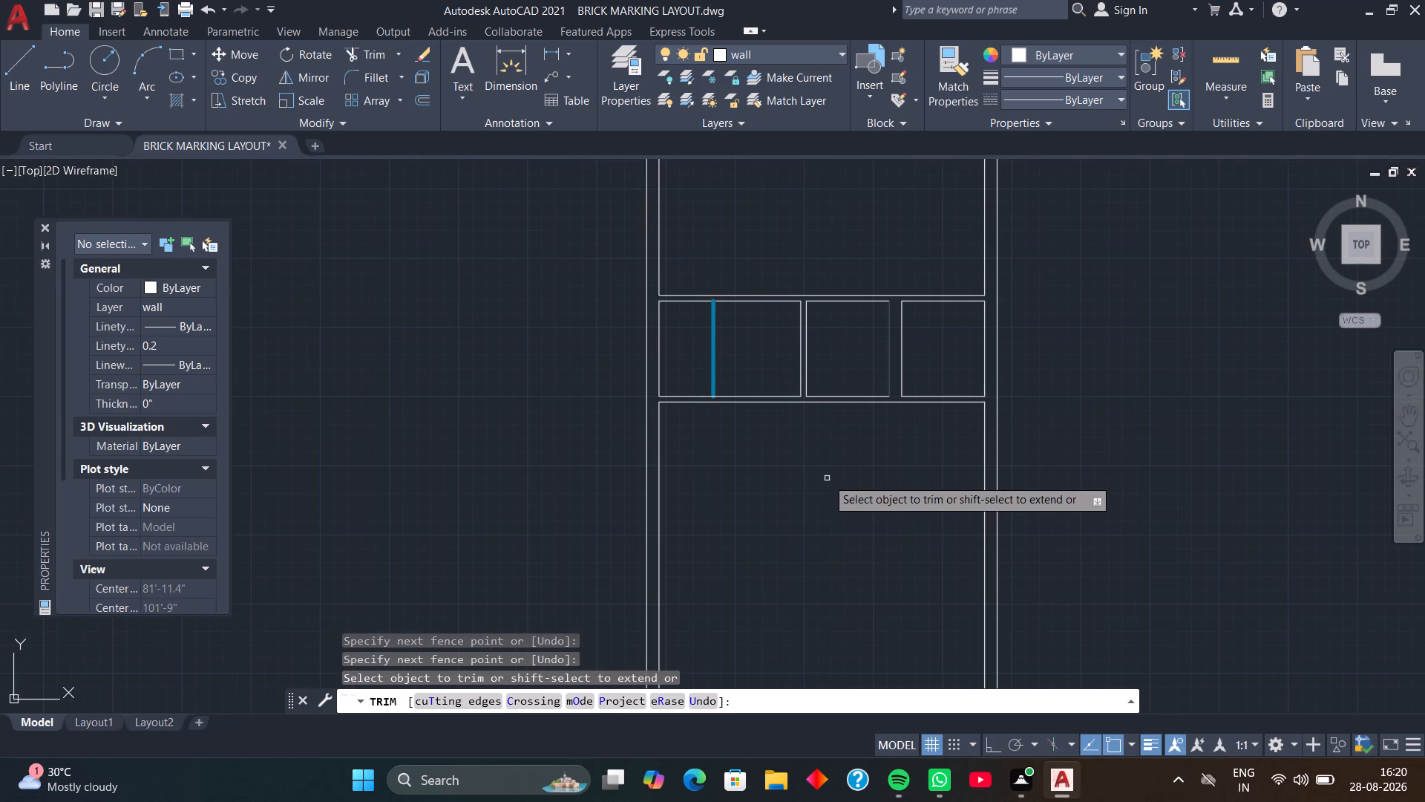
middle_click_drag(827, 478, 851, 443)
scroll(837, 436, "up", 1)
key("space")
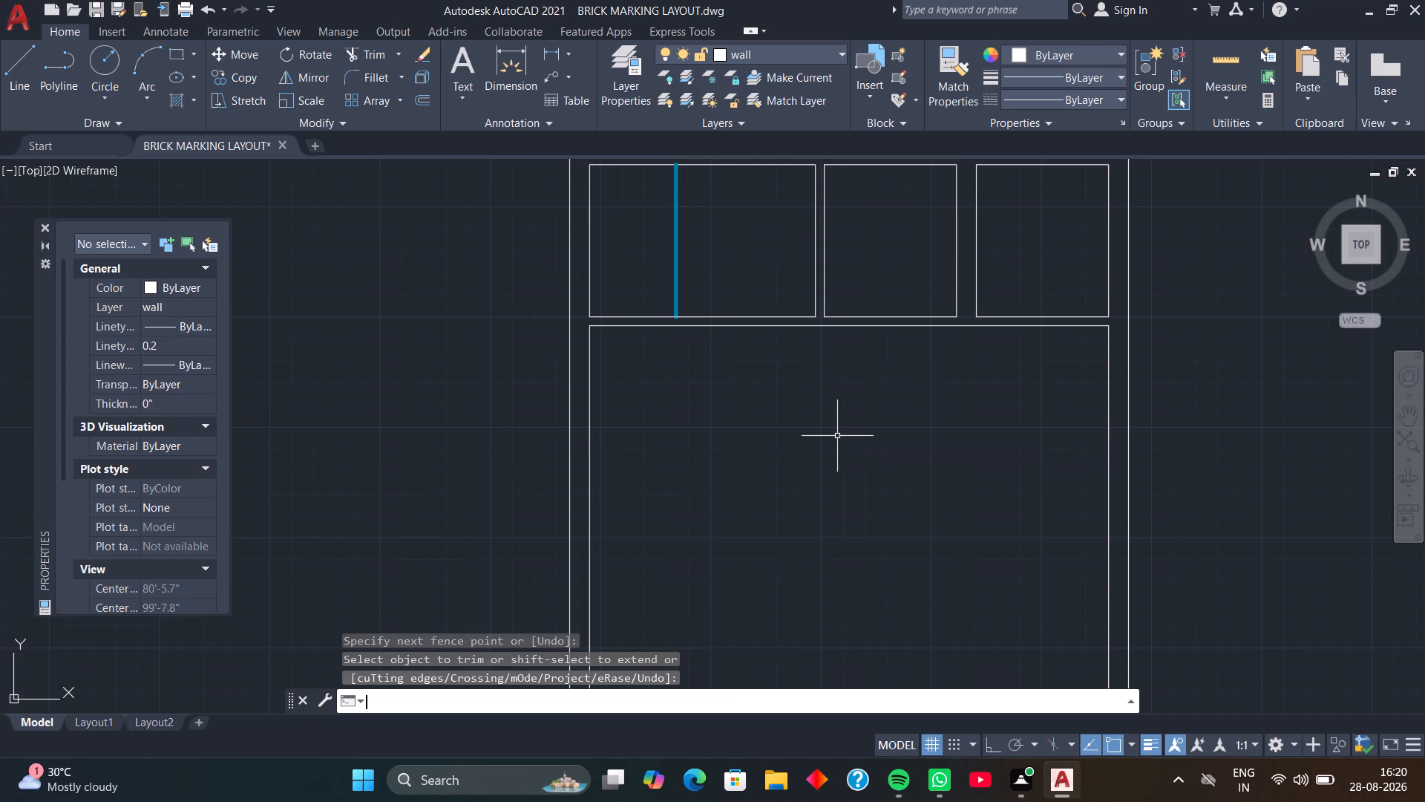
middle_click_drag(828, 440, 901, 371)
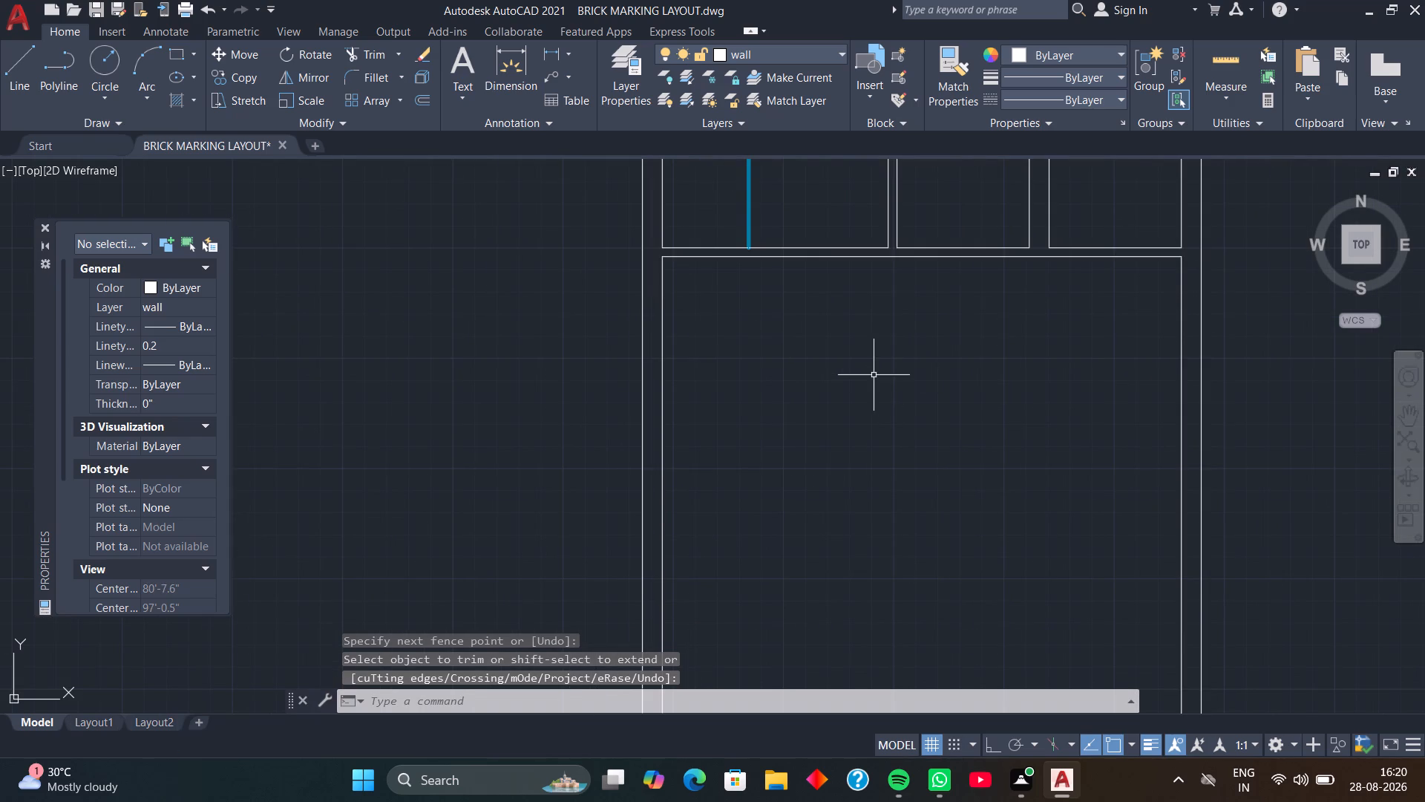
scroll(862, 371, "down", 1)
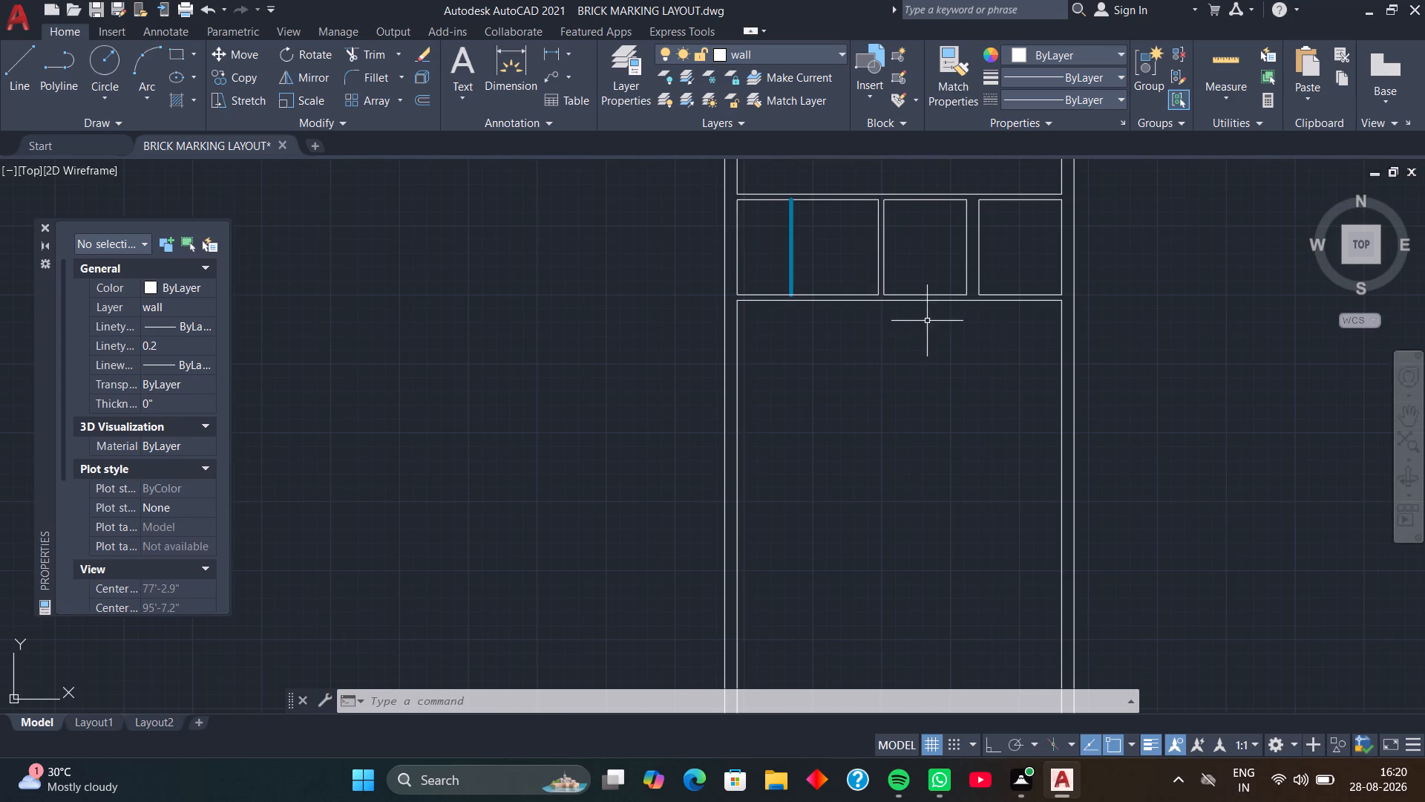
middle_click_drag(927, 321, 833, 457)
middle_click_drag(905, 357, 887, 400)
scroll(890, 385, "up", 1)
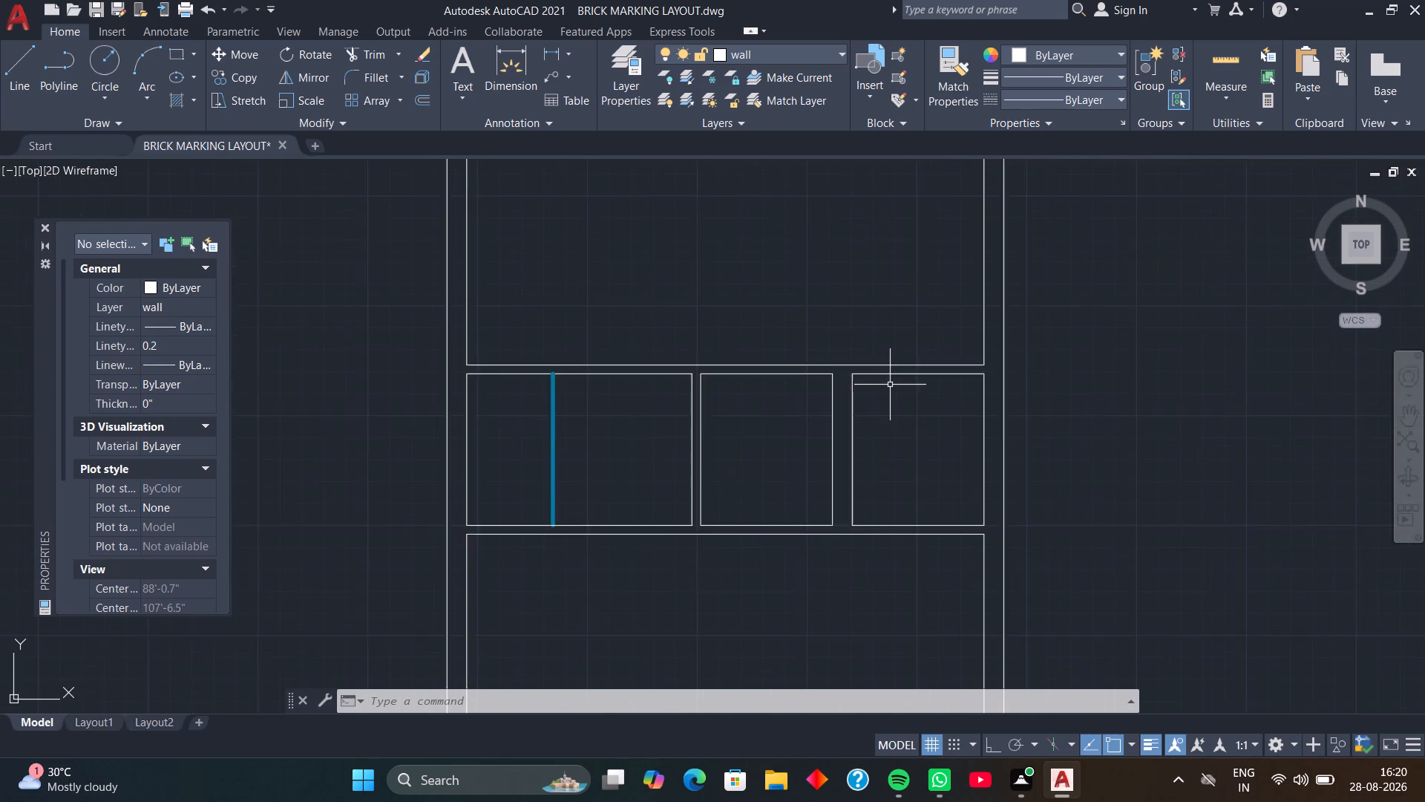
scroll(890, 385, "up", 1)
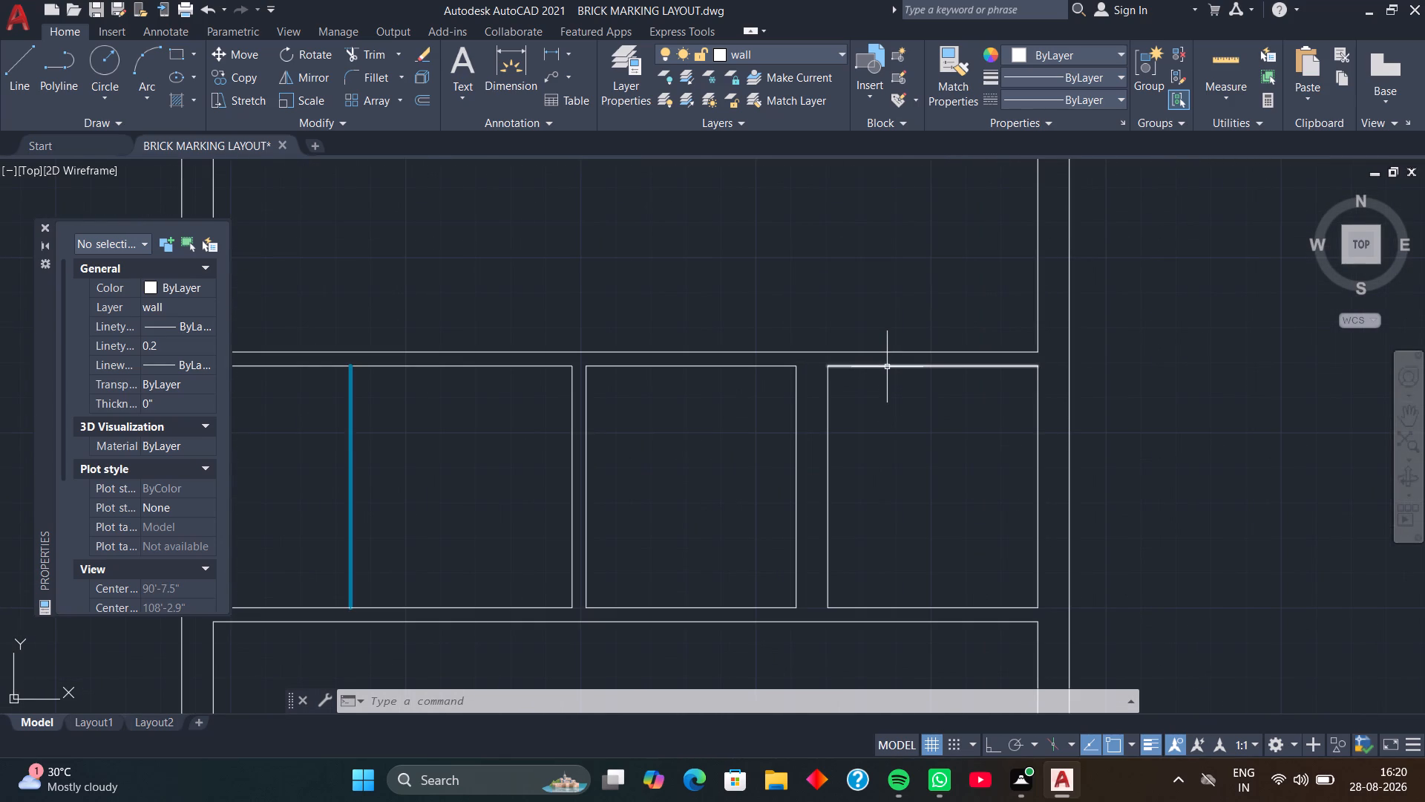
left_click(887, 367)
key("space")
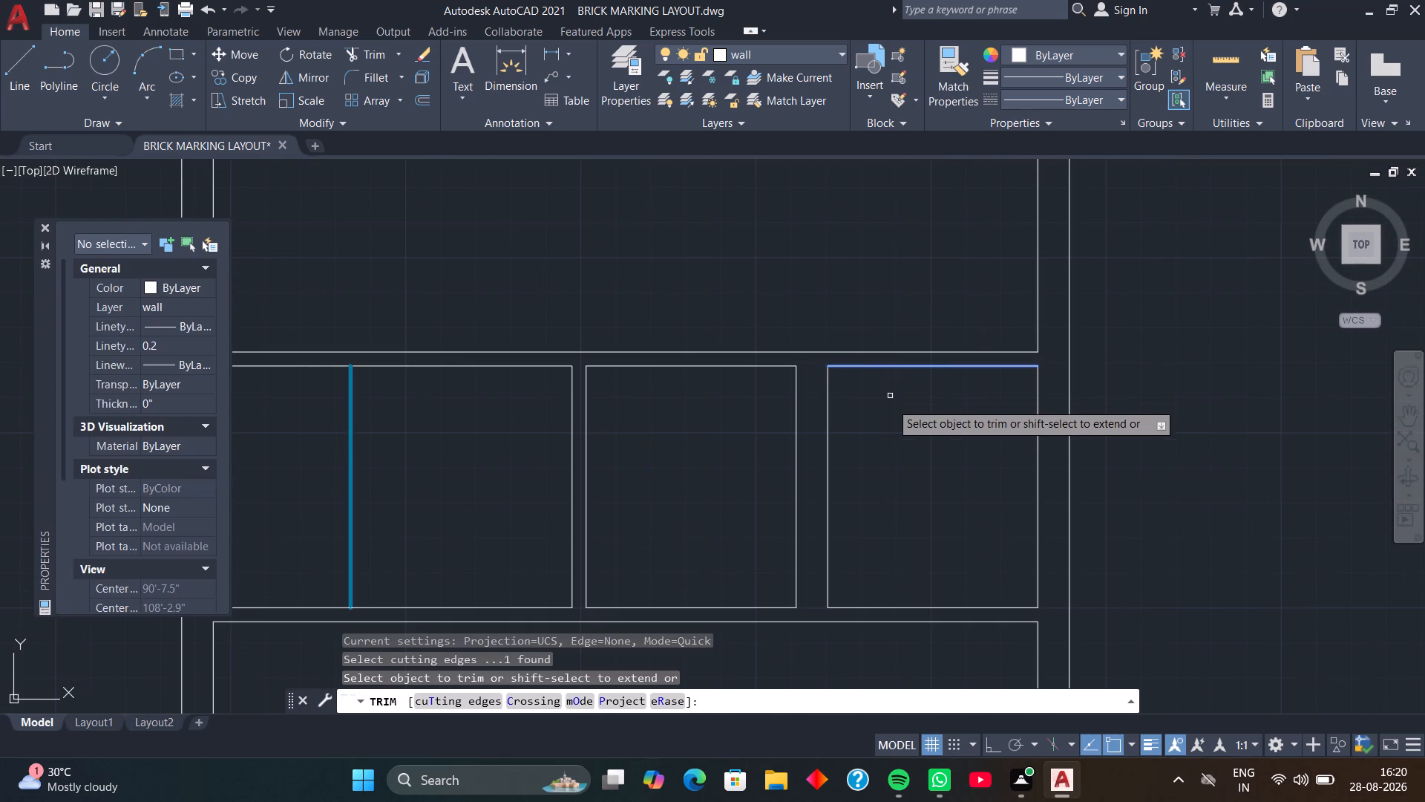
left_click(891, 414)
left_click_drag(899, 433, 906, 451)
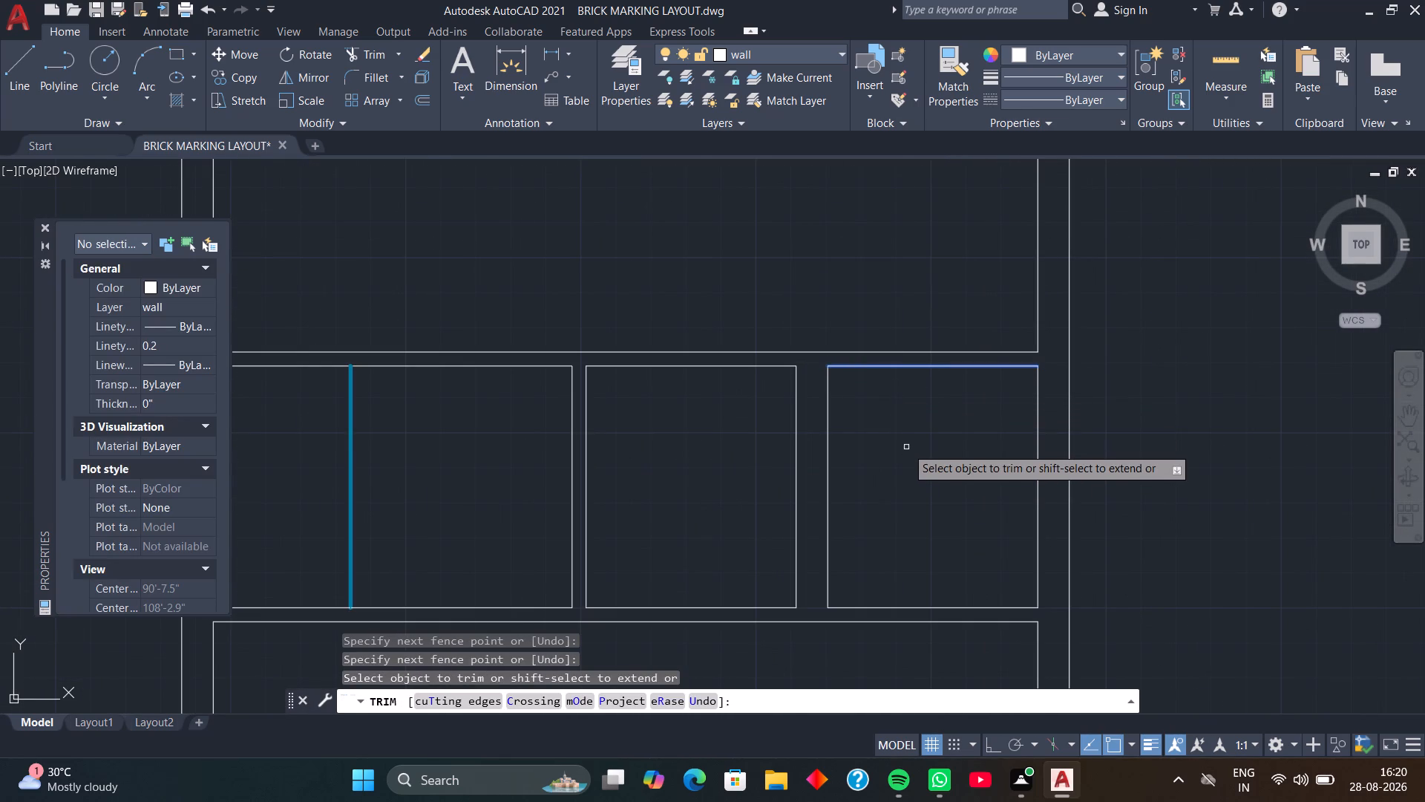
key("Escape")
Offset the upper wall line of the right-hand room in the middle row 5" down into the room.
type("o")
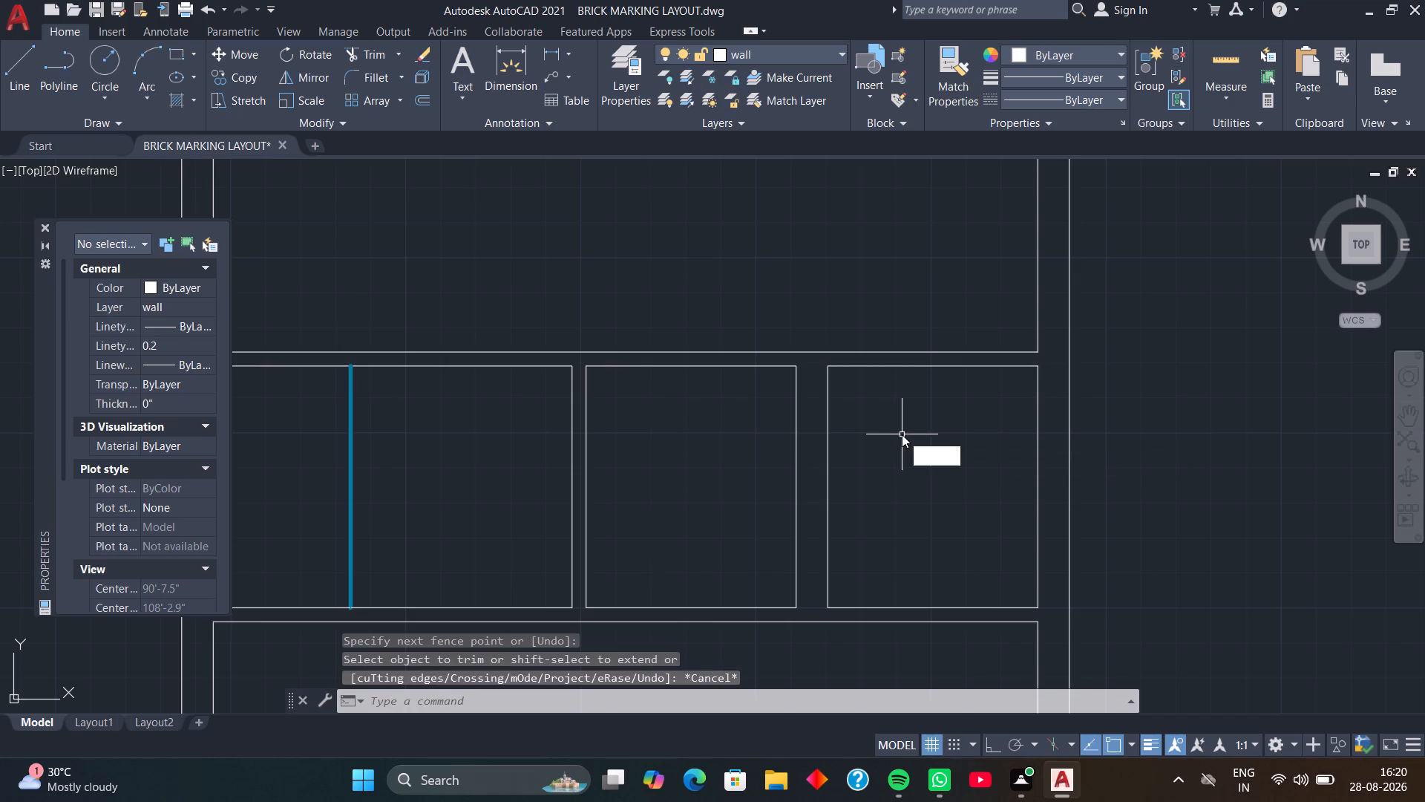
key("space")
key("space")
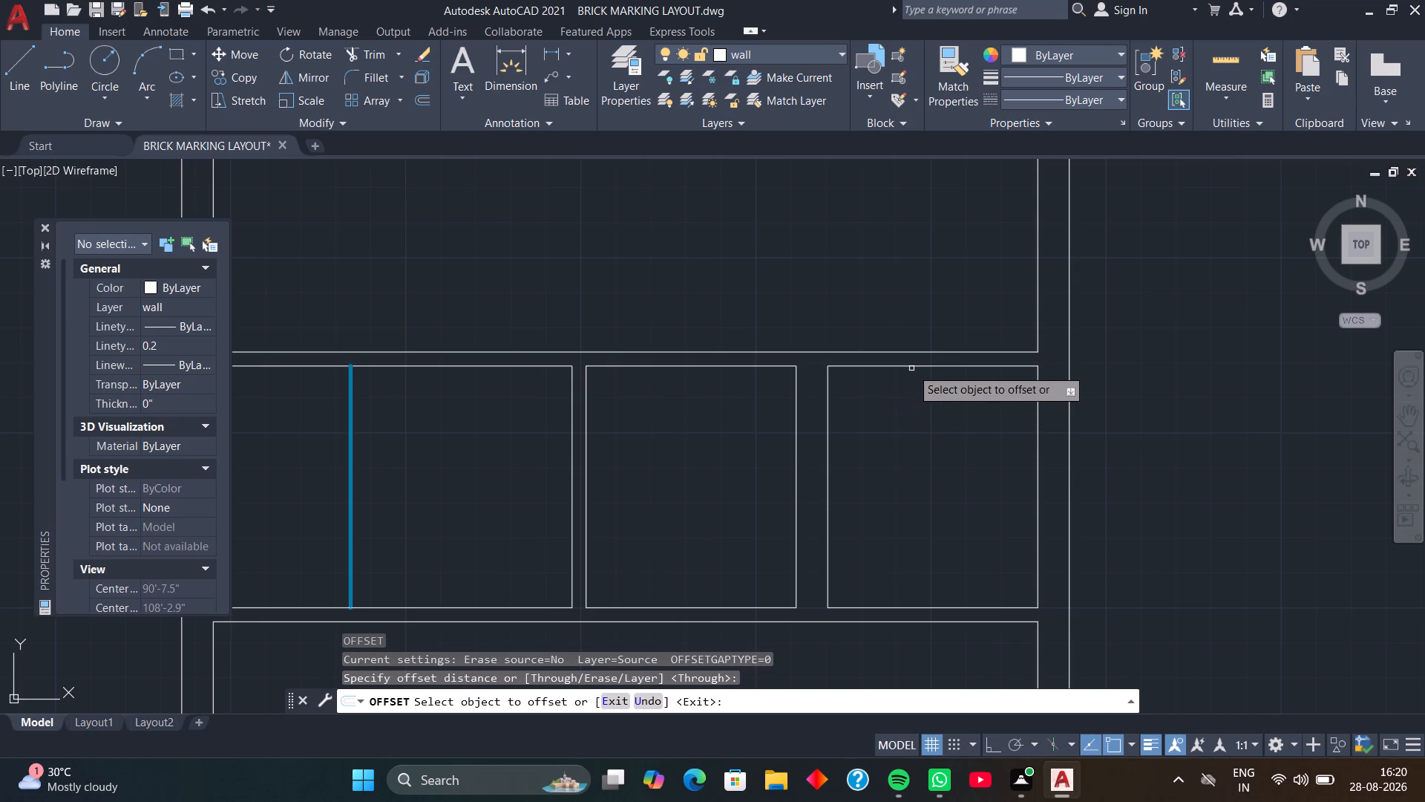
left_click(913, 366)
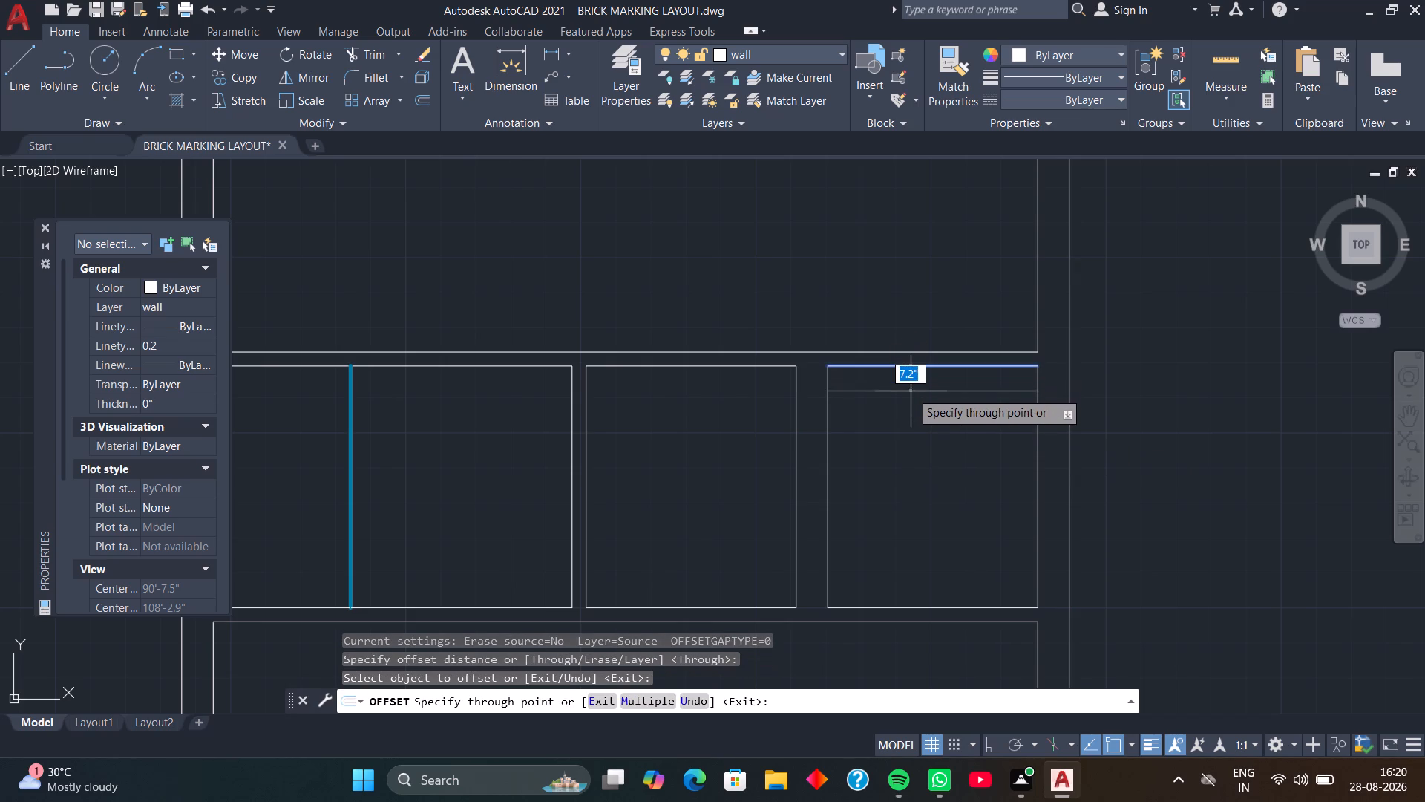
key("5")
key("Return")
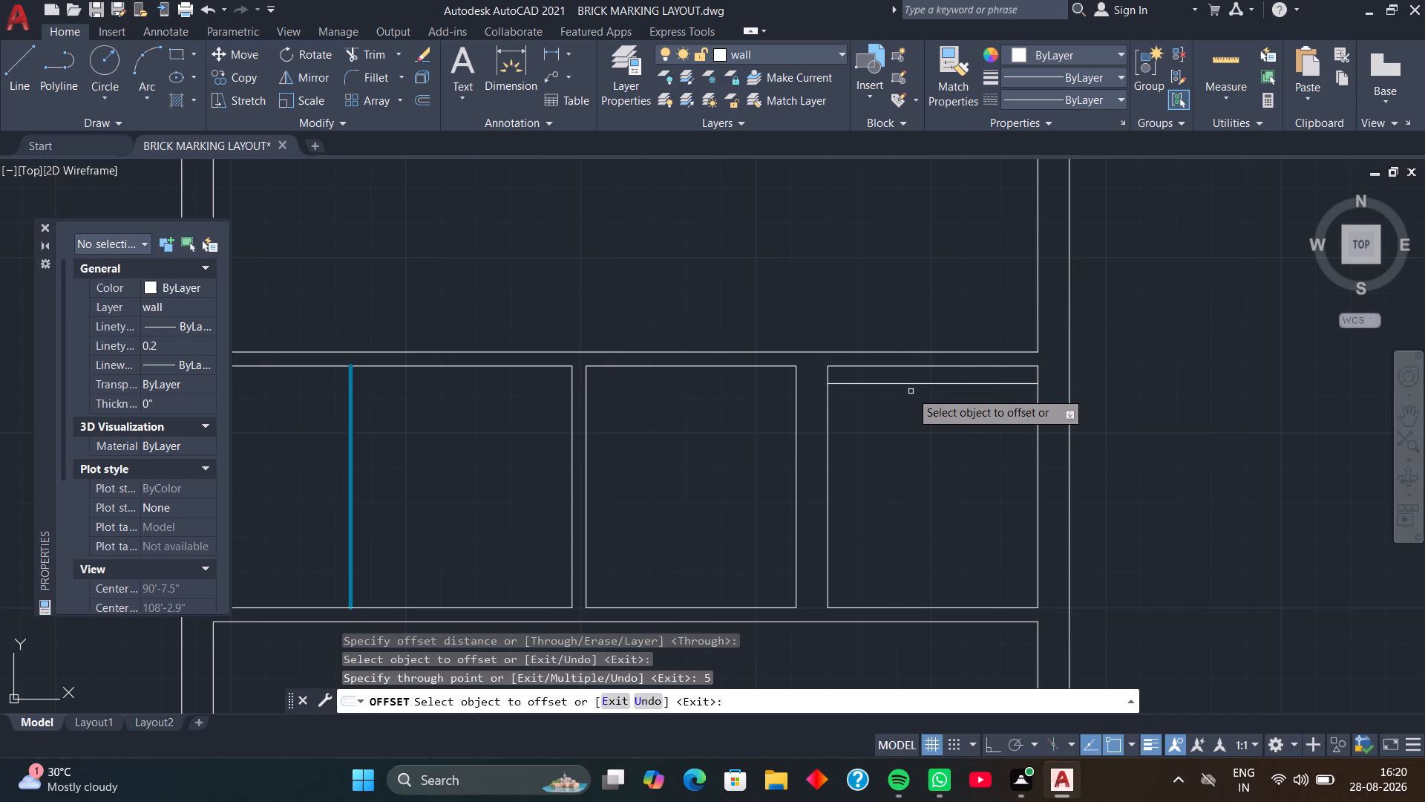
key("space")
Trim away the right-hand room's original upper line and the two side stubs above the new line.
type("tr")
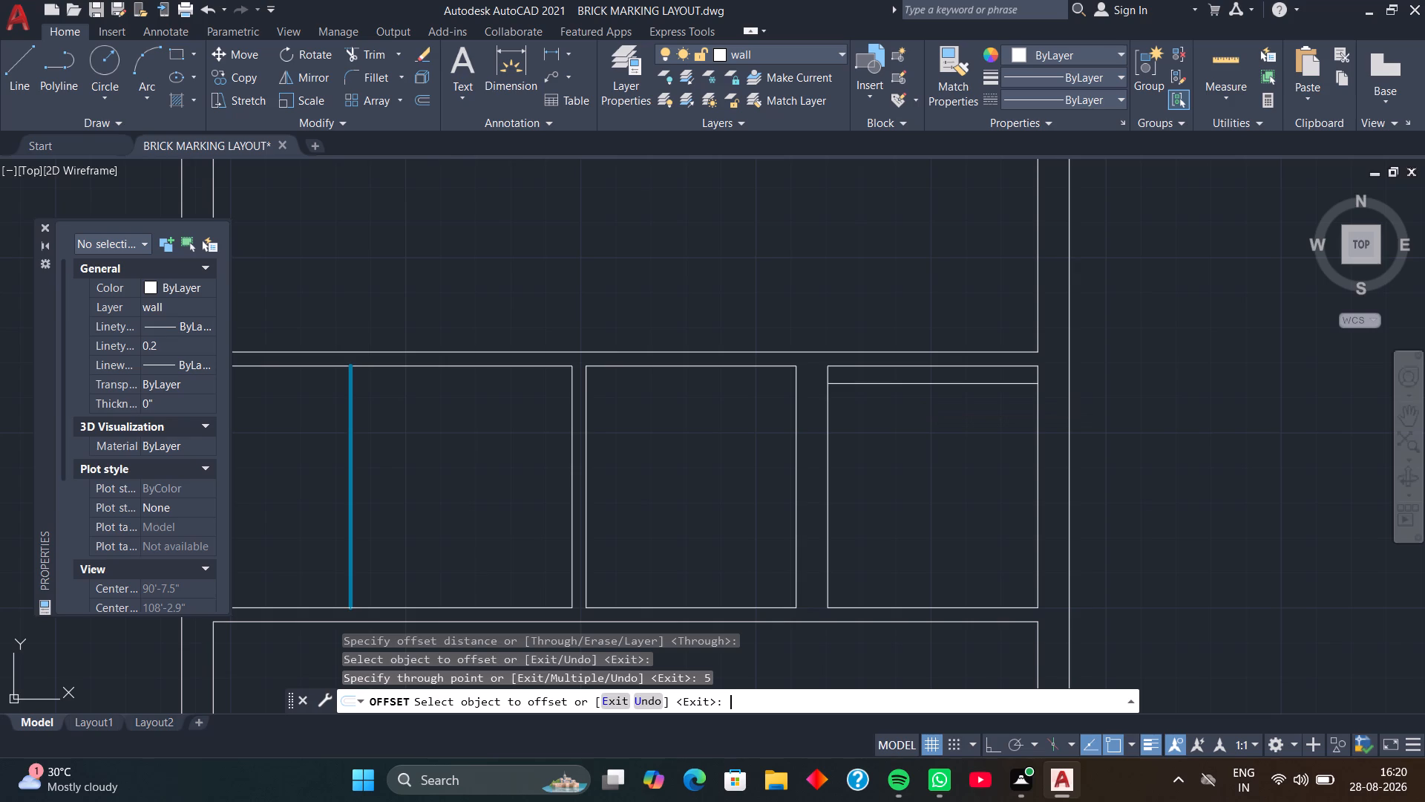
key("space")
left_click(905, 363)
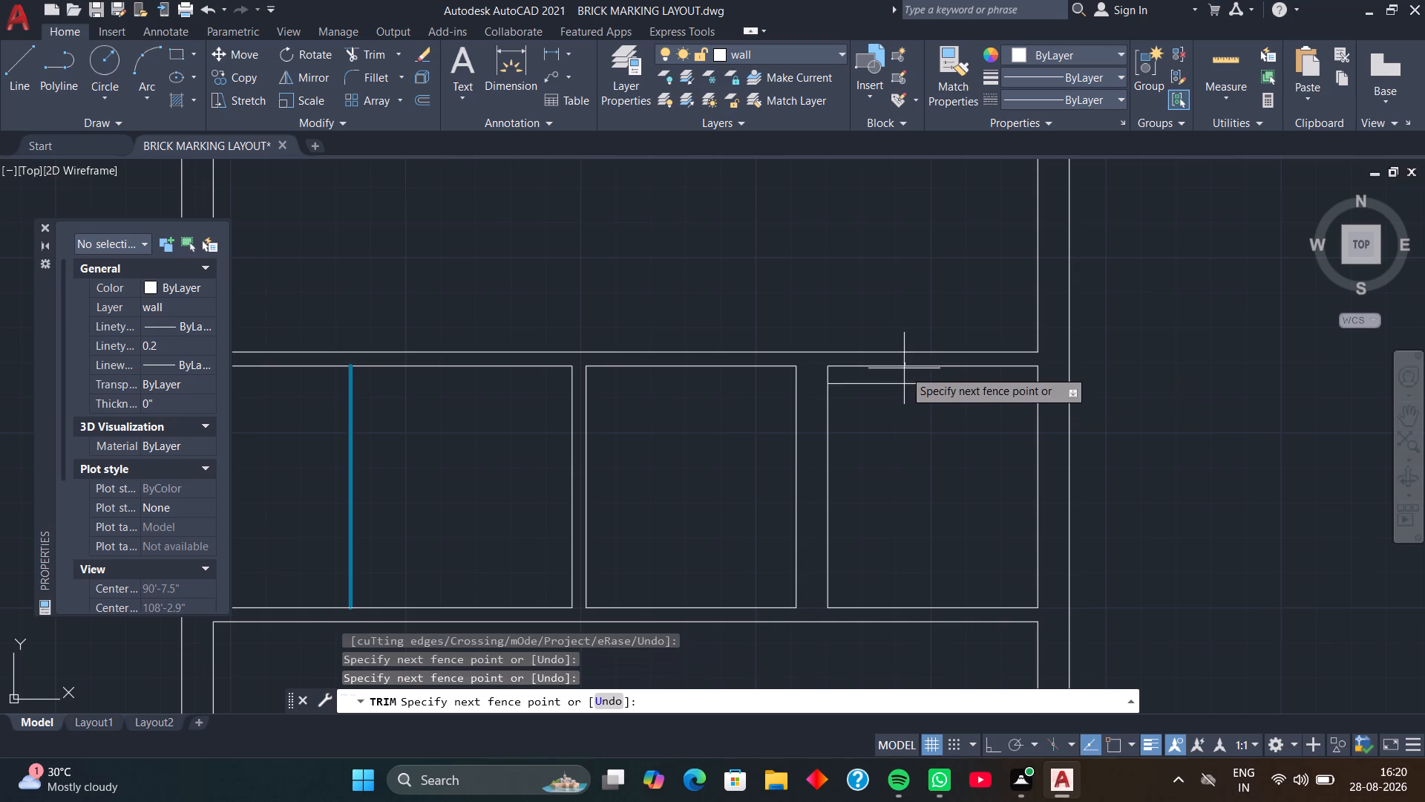
left_click(904, 370)
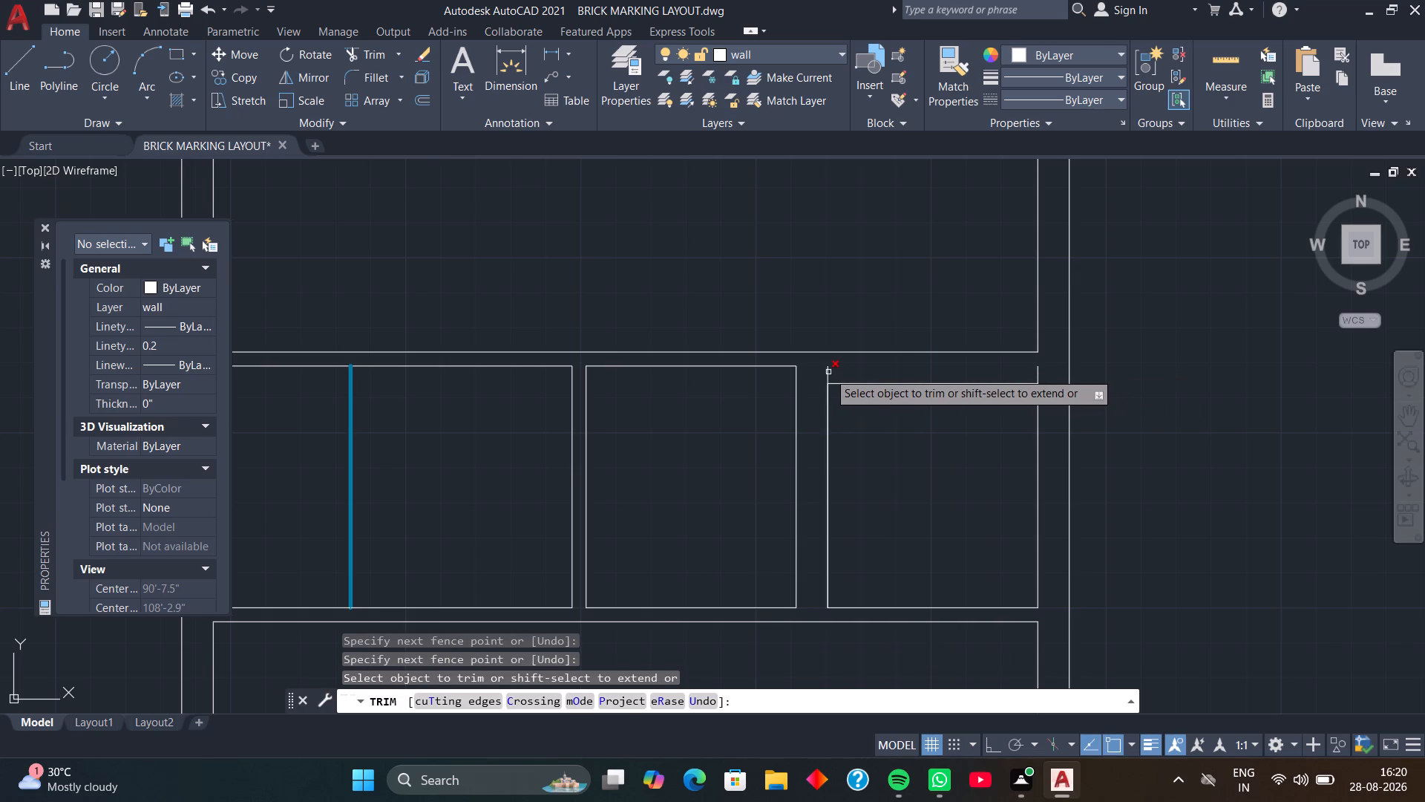
left_click(828, 372)
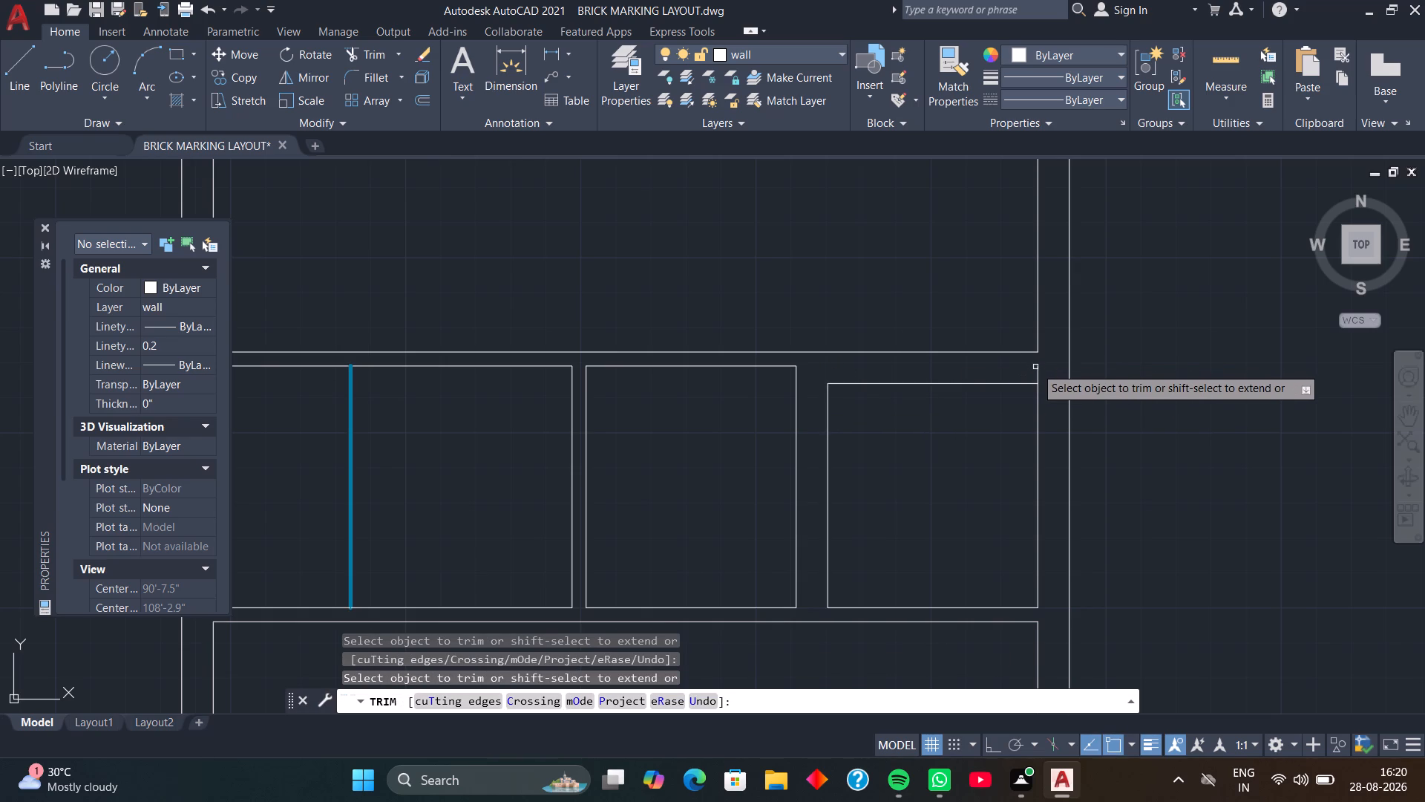
left_click(1038, 371)
key("space")
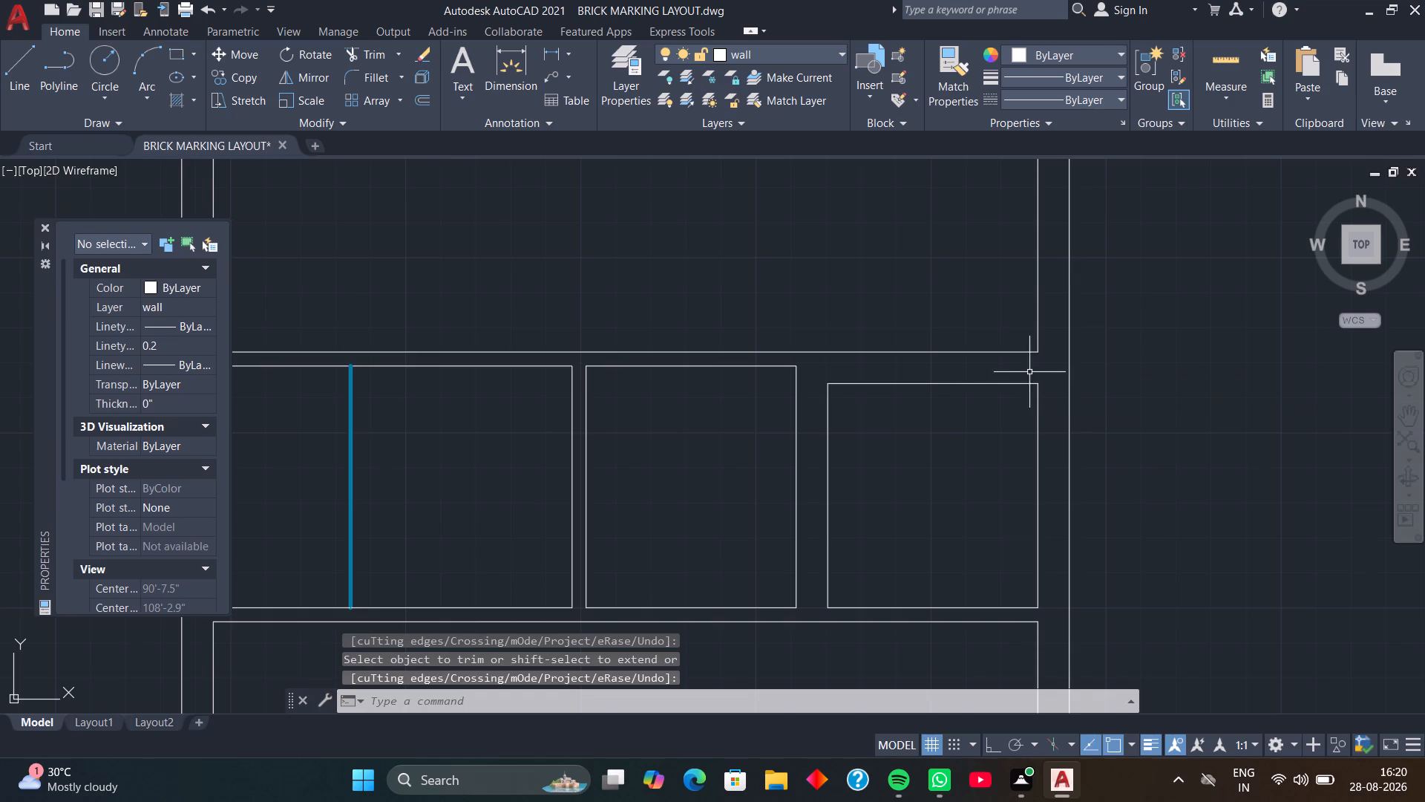
Measure the thickness of the wall above the right-hand room with a linear dimension, and erase the dimension.
left_click(554, 56)
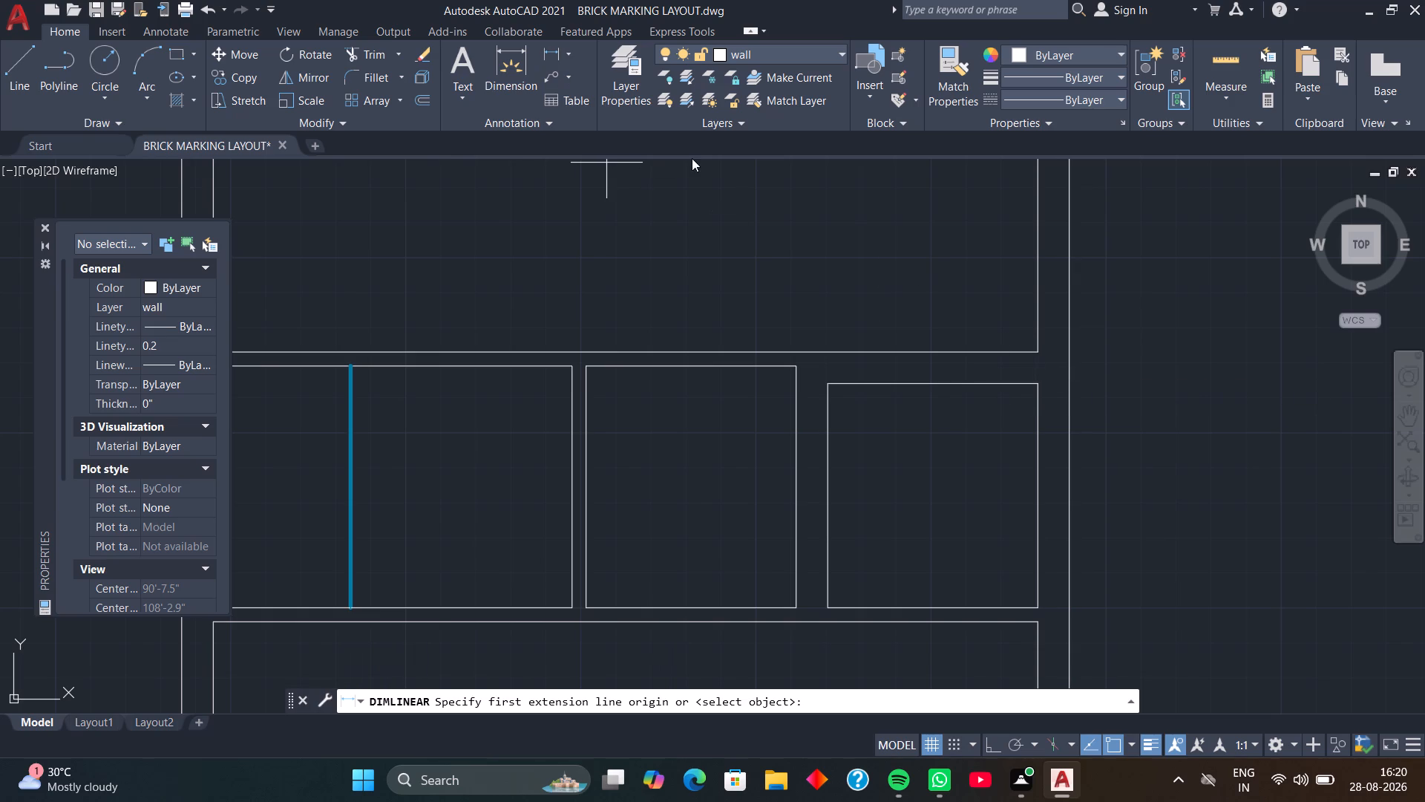
left_click(828, 381)
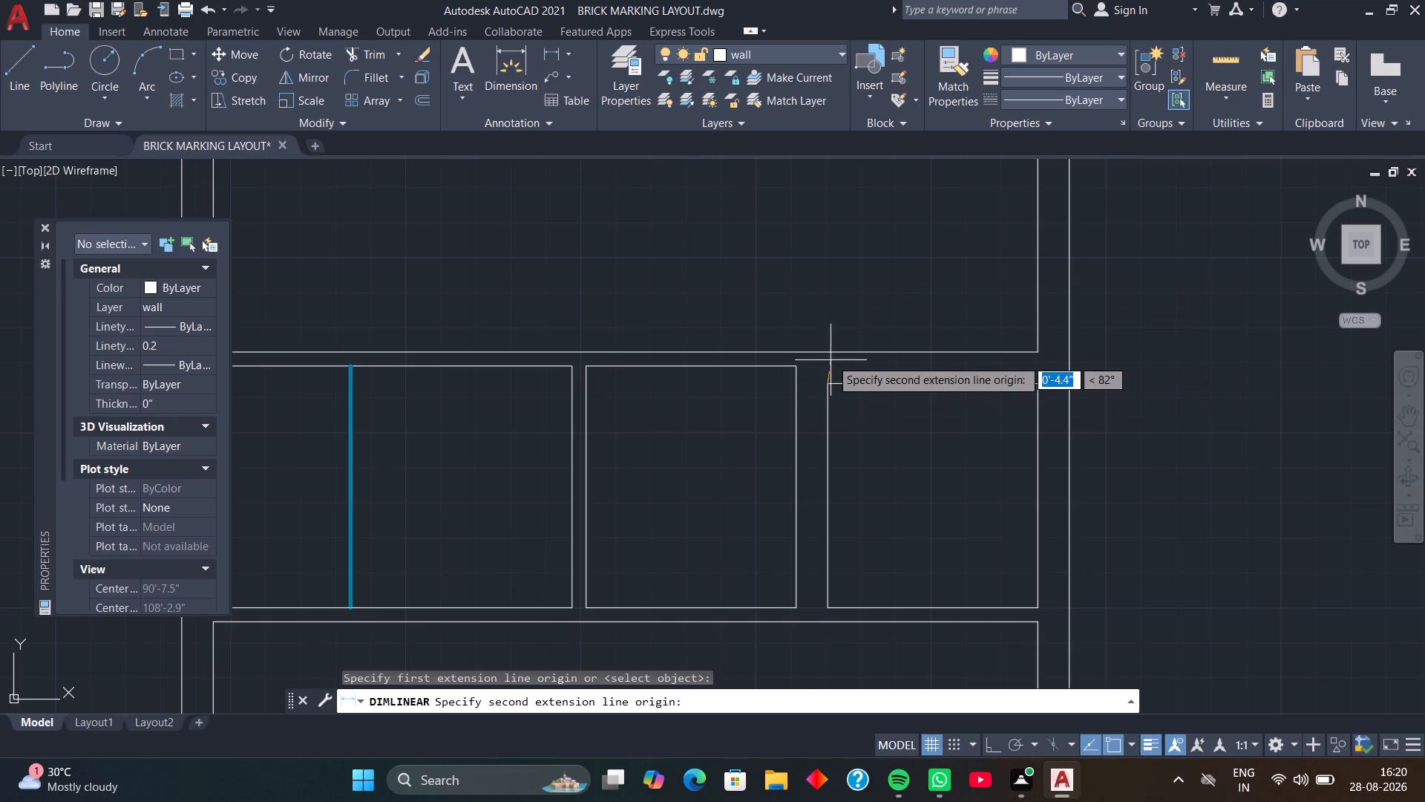
left_click(829, 351)
left_click(829, 351)
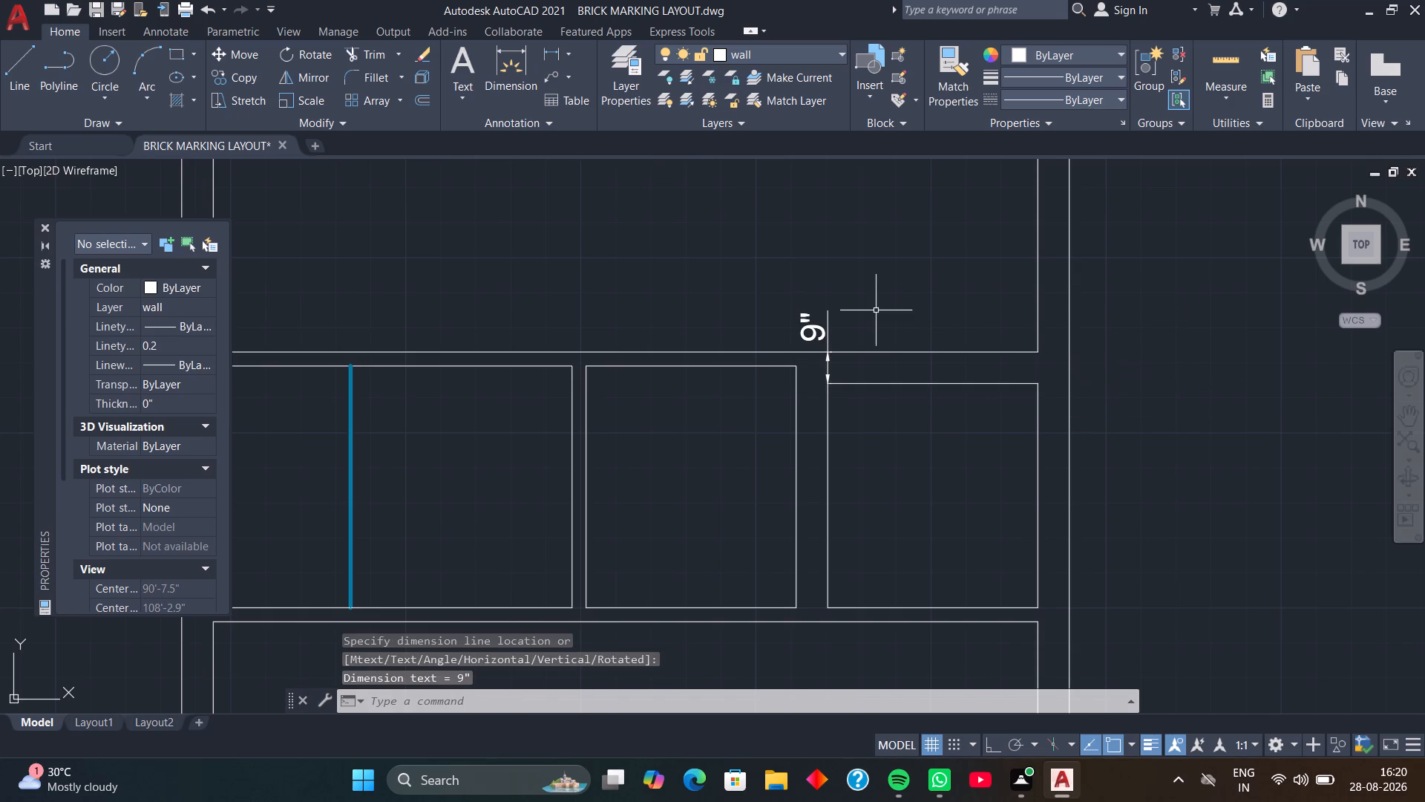
left_click(823, 333)
key("Delete")
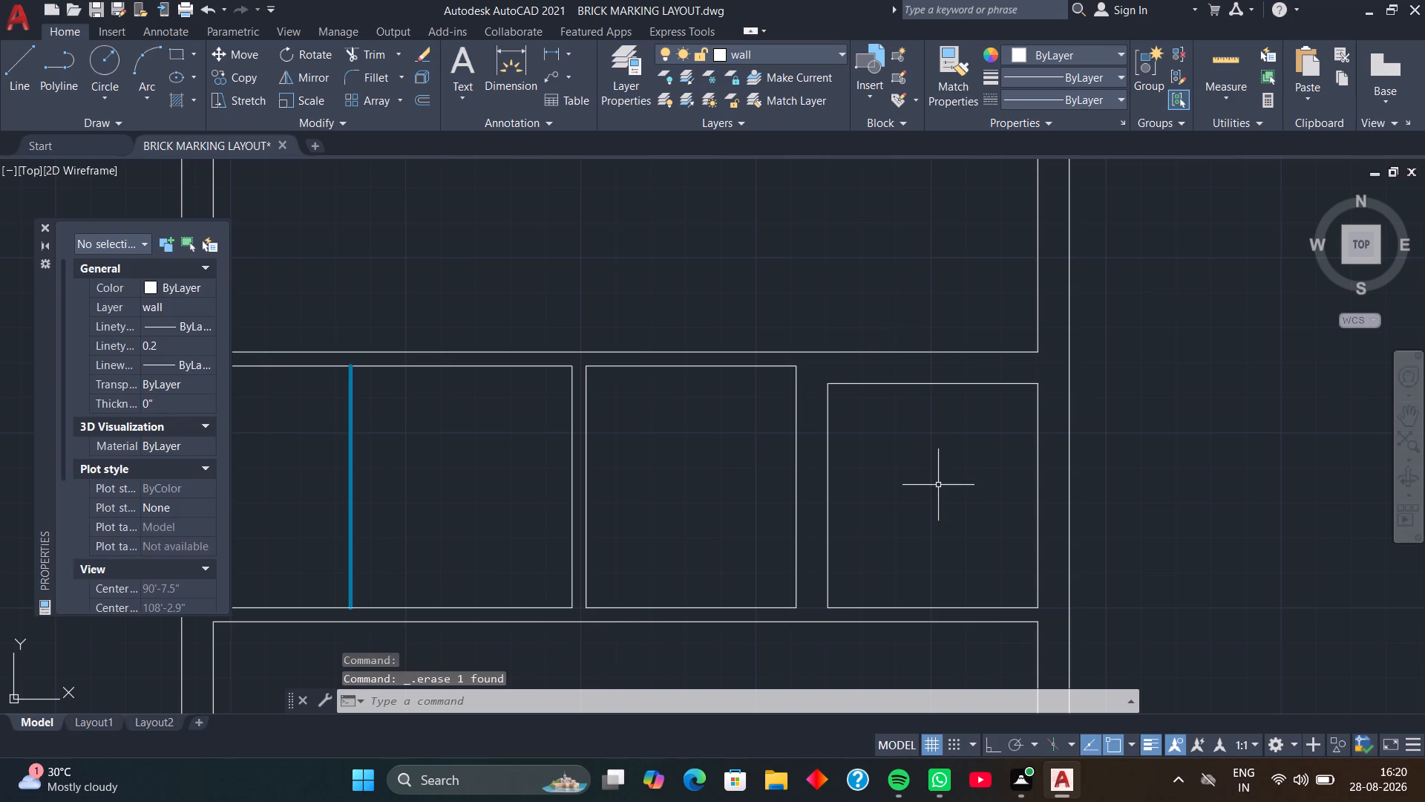
Lay out a 4" vertical partition below the middle row, offsetting the left wall's inner face 14'3" to the right for its first face.
middle_click_drag(938, 485, 914, 340)
middle_click_drag(929, 446, 871, 309)
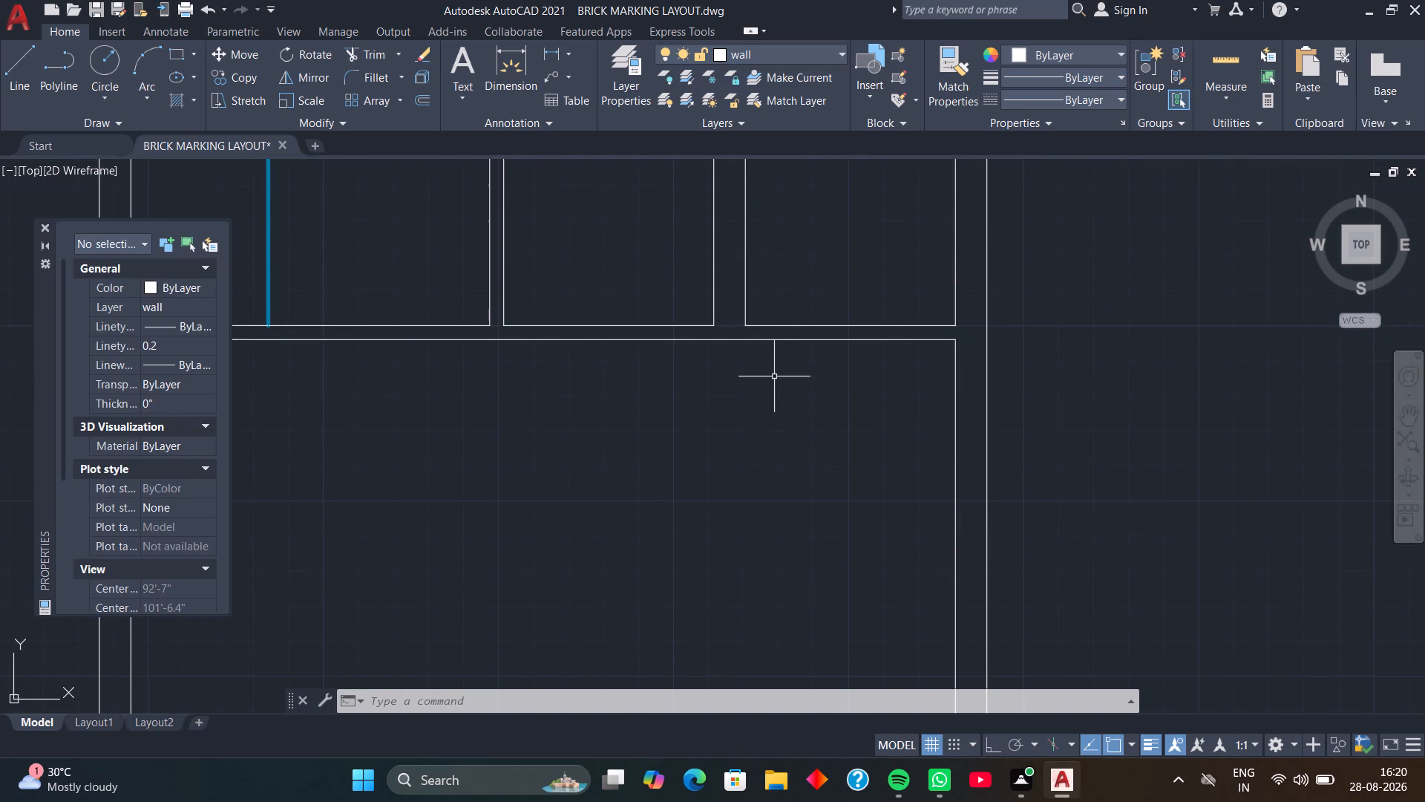
middle_click_drag(773, 371, 770, 273)
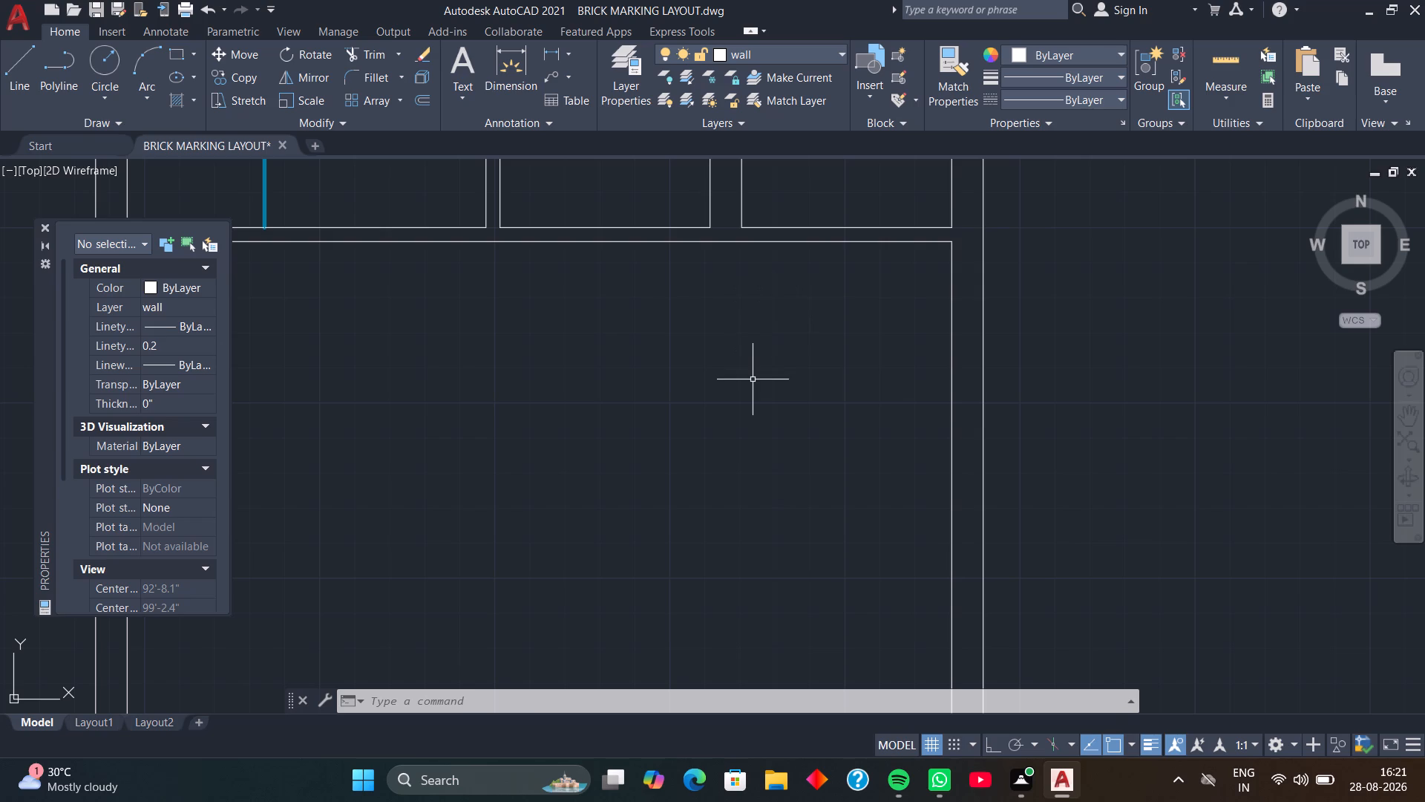
scroll(744, 395, "down", 1)
middle_click_drag(743, 400, 851, 350)
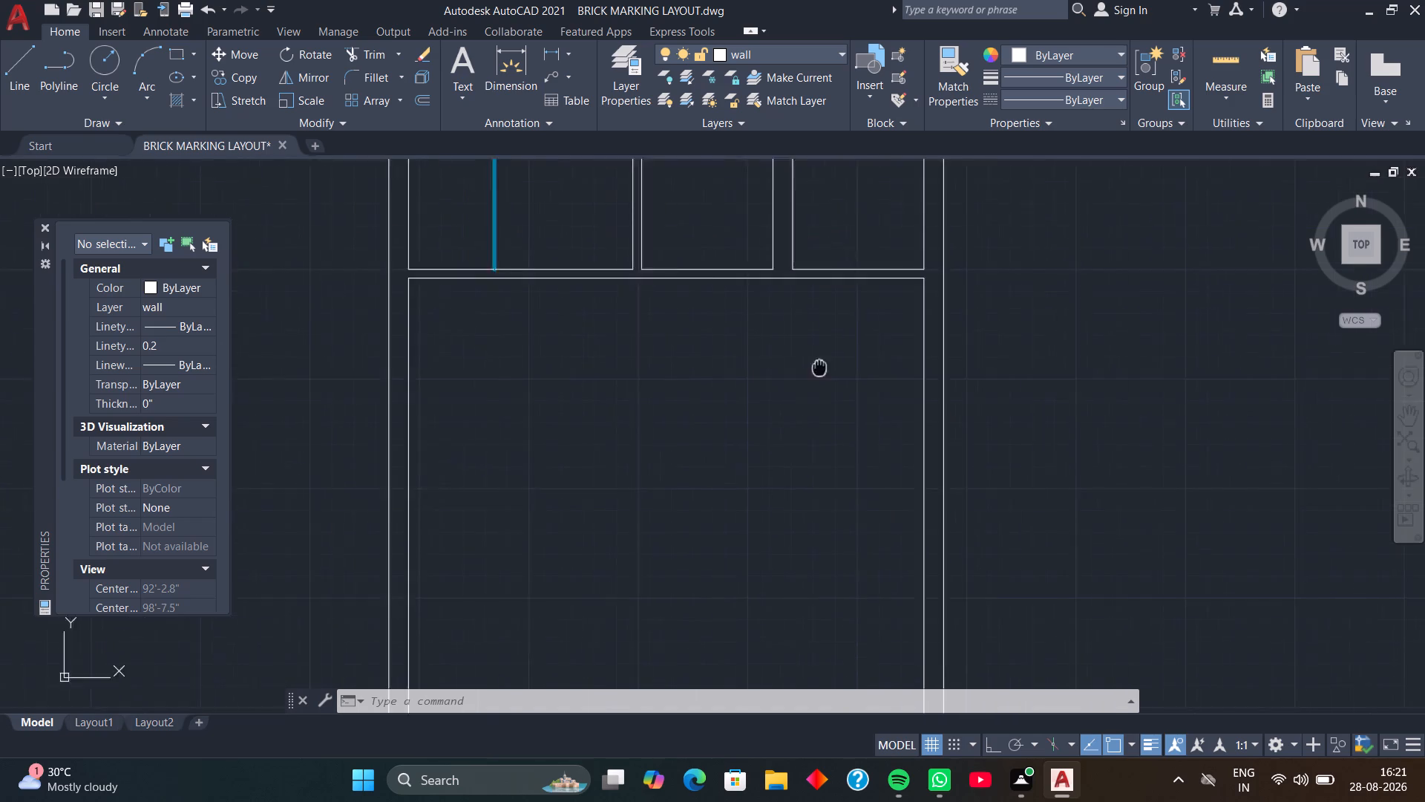
middle_click_drag(851, 350, 894, 327)
key("o")
key("space")
key("space")
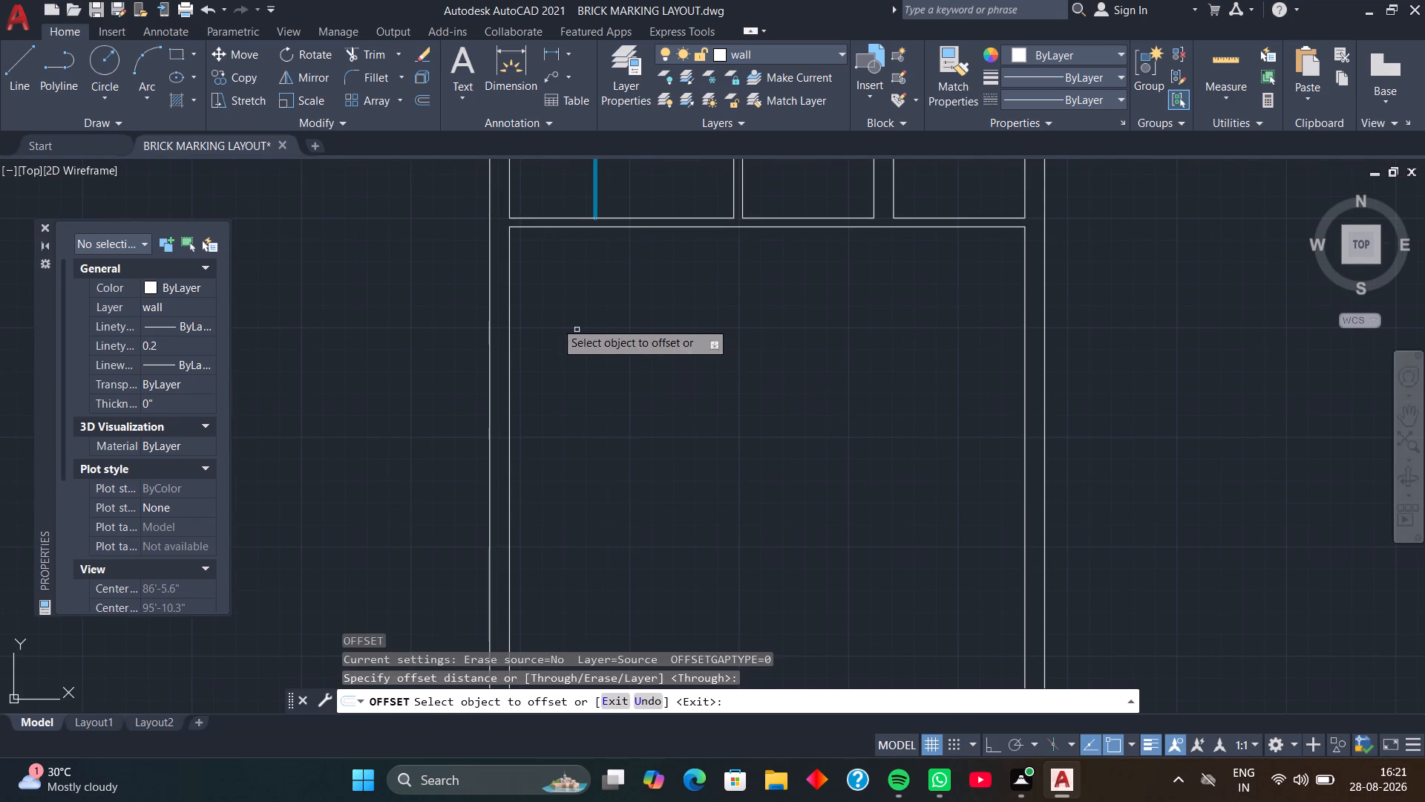
left_click(509, 304)
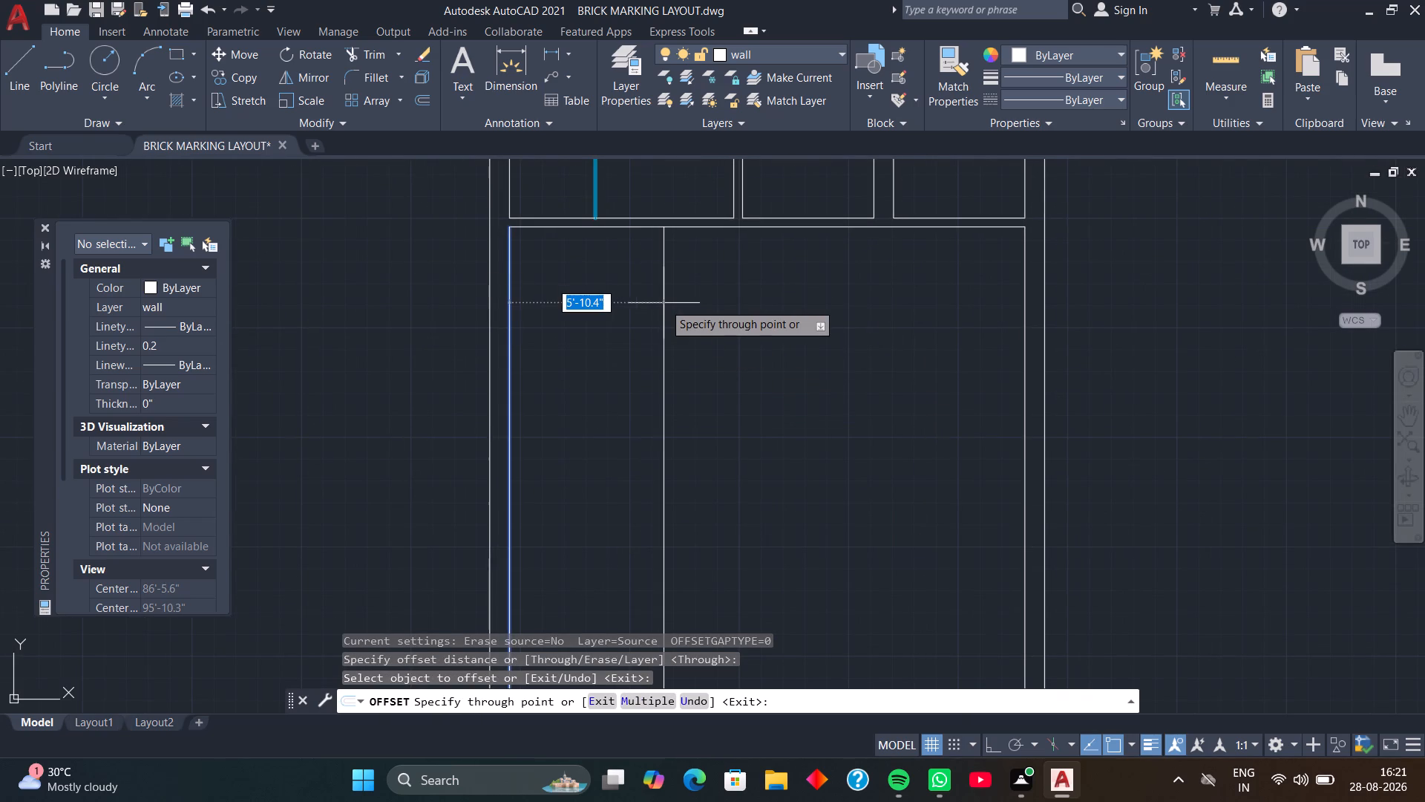
type("14'3")
key("Return")
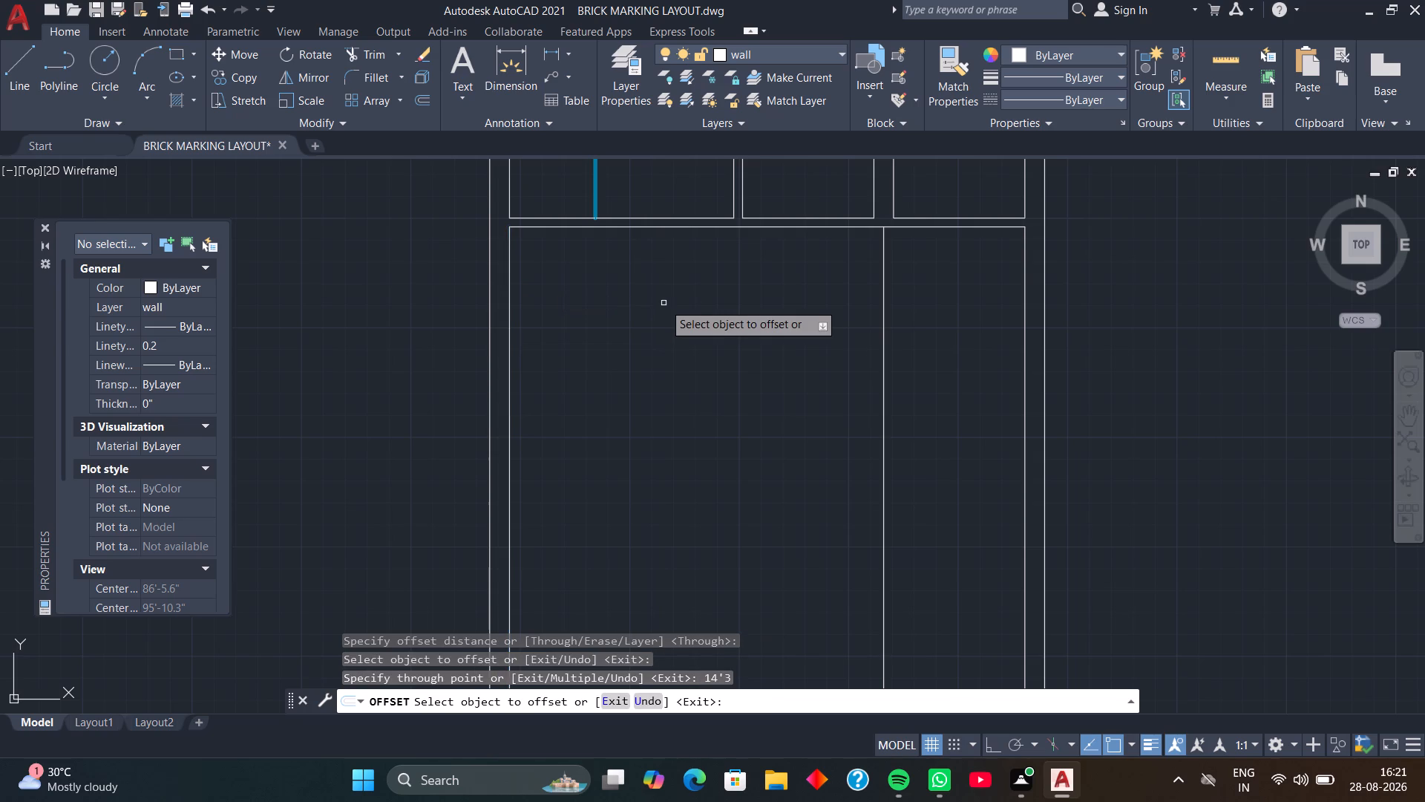
left_click(883, 307)
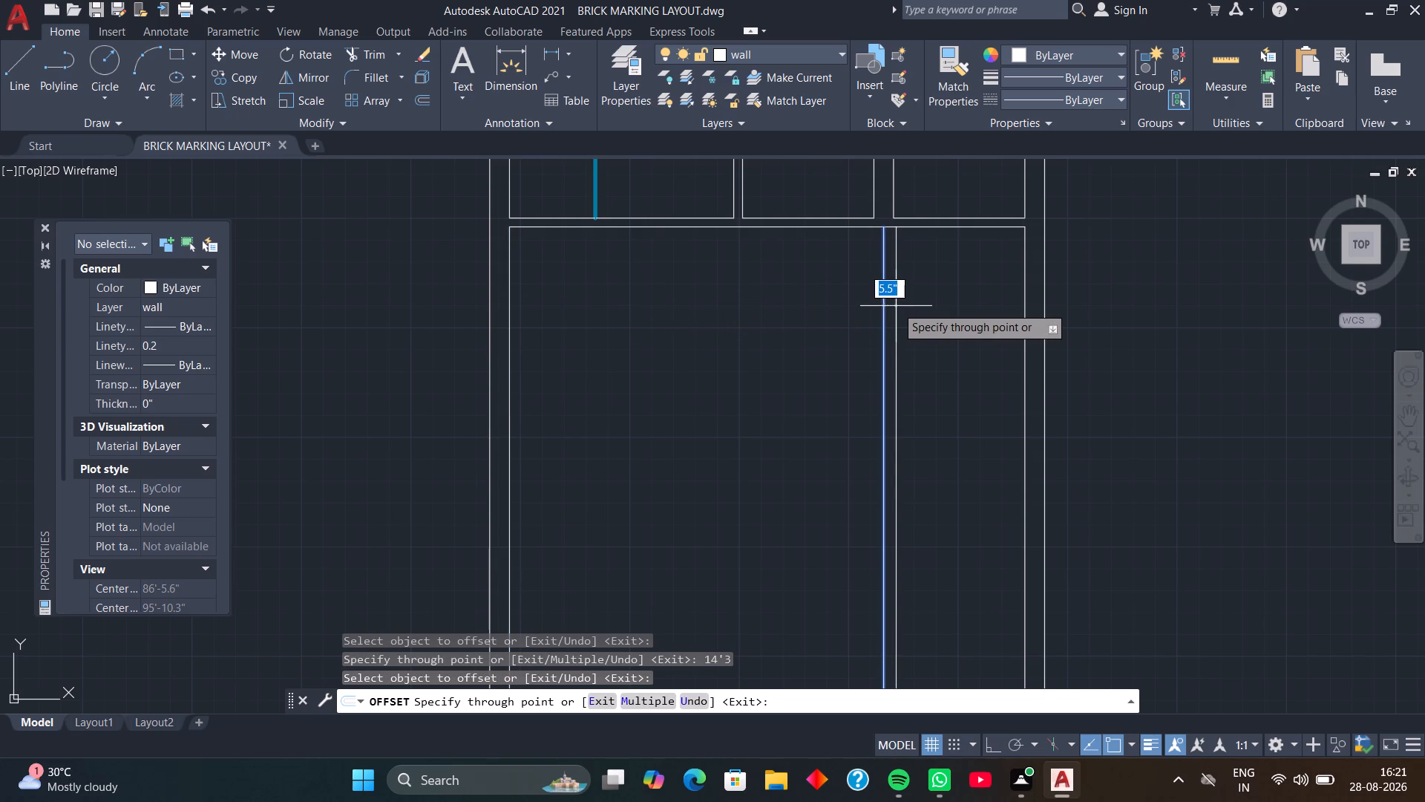
key("4")
key("Return")
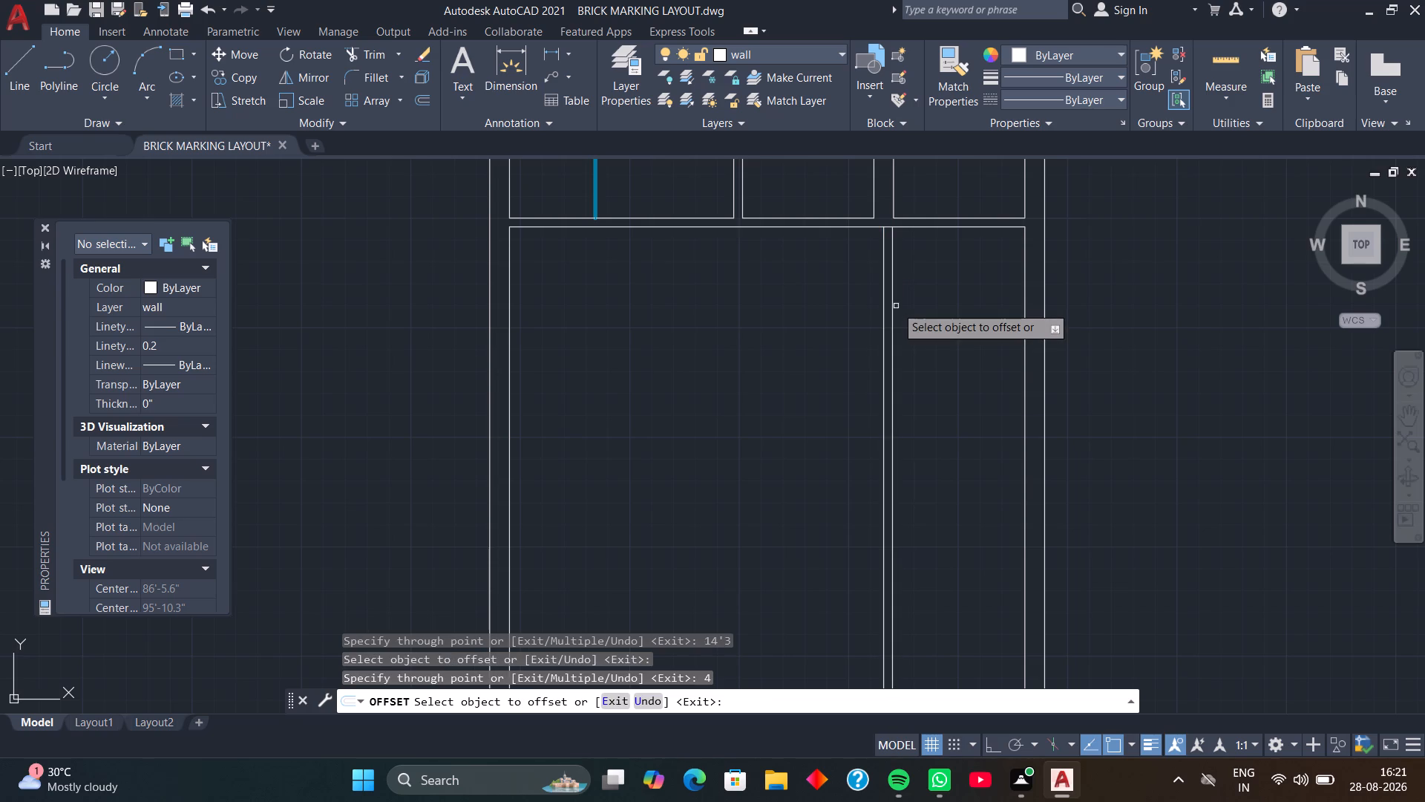
key("space")
Trim the horizontal wall line between the new vertical partition's faces at its upper end.
type("tr")
key("space")
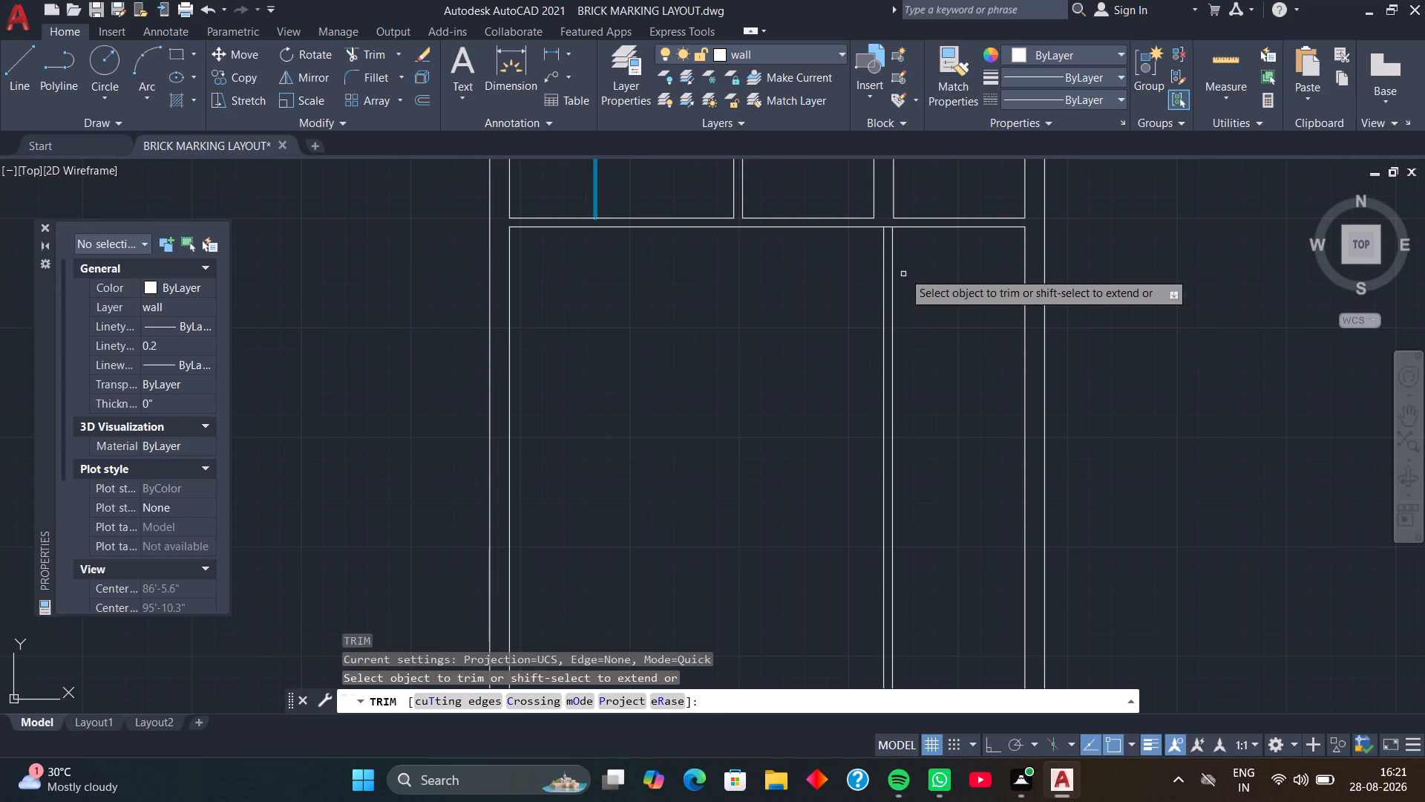
scroll(898, 238, "up", 3)
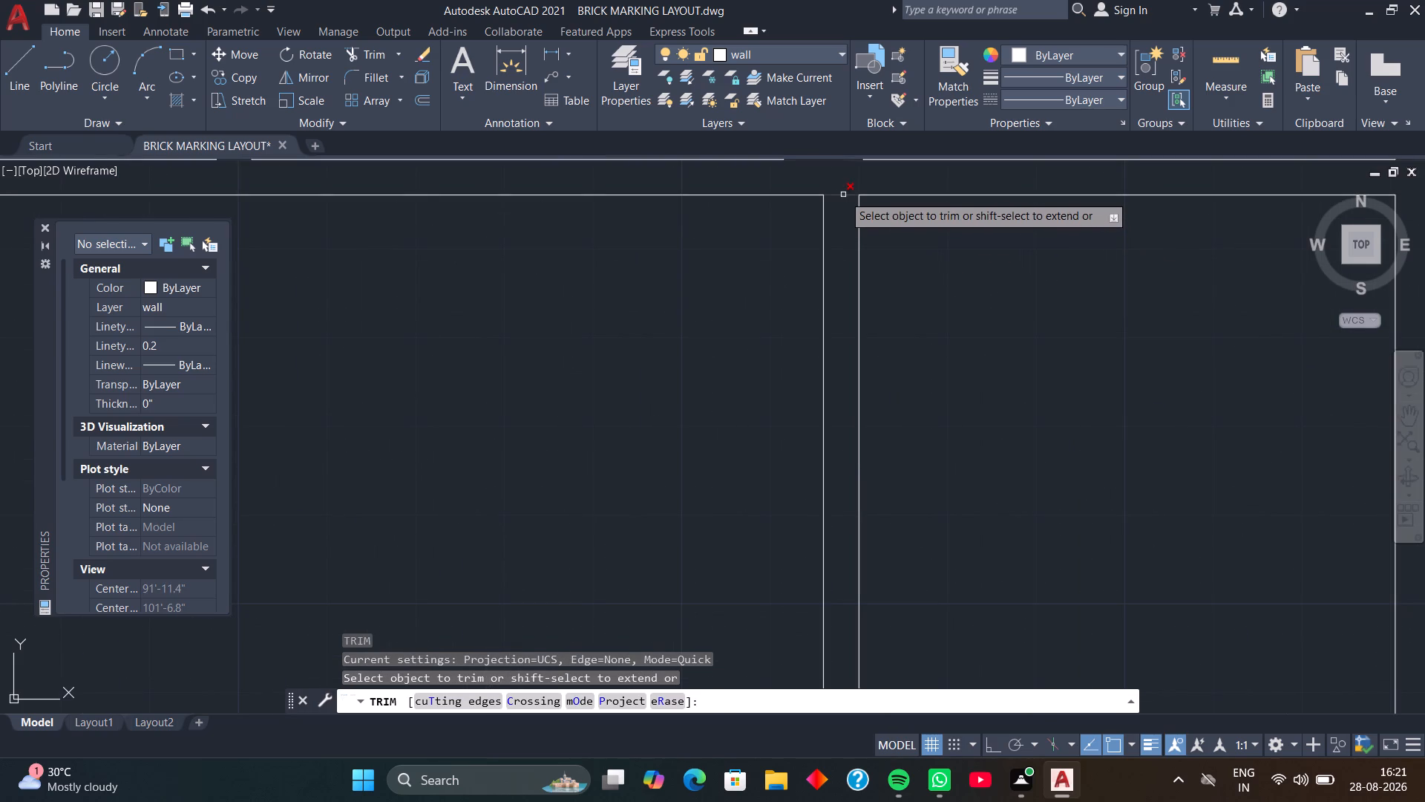
left_click(843, 195)
scroll(799, 238, "down", 3)
key("space")
Lay out a 9" cross wall in the large left room, offsetting the room's upper line 13' down for its upper face.
scroll(784, 261, "down", 2)
middle_click_drag(784, 261, 819, 261)
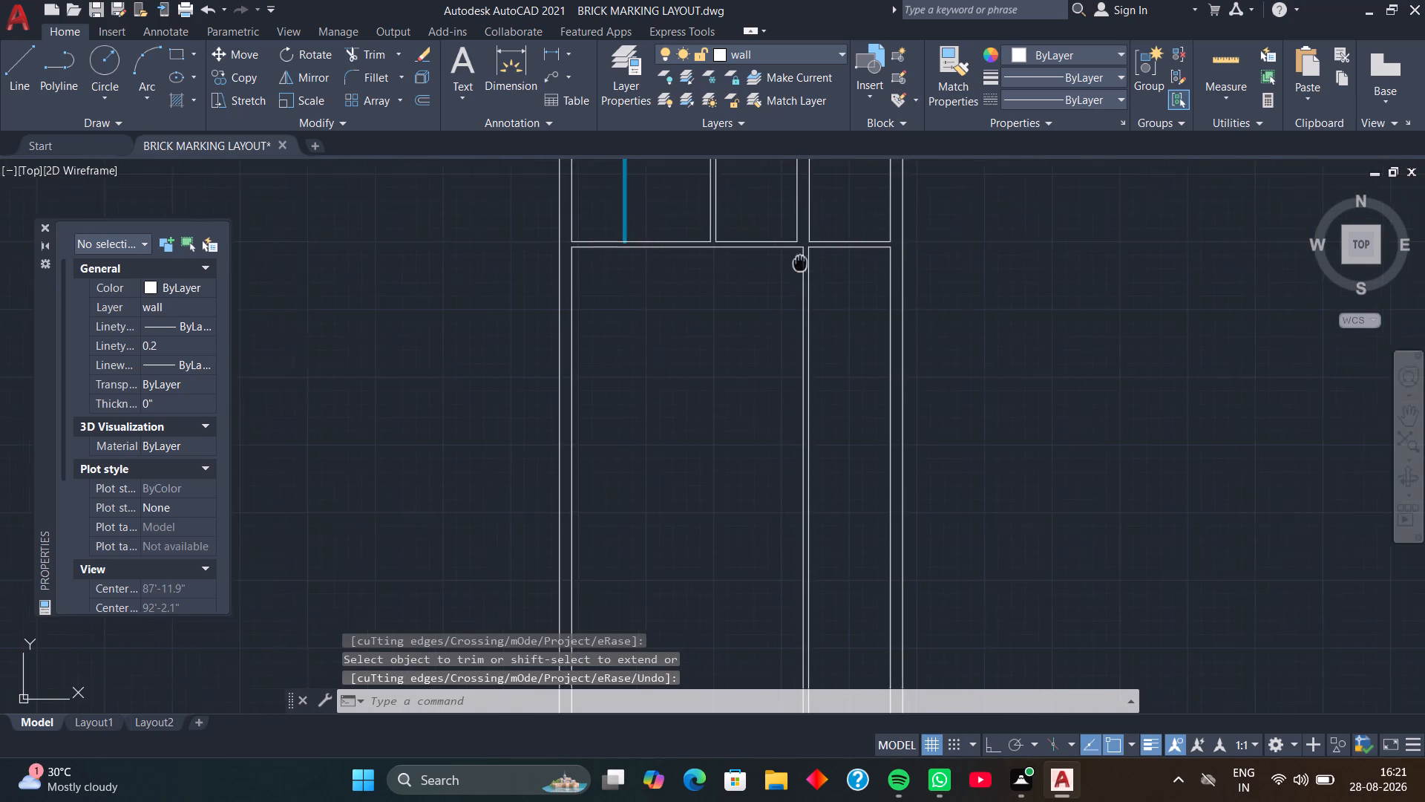
middle_click_drag(819, 261, 895, 253)
key("o")
key("space")
key("space")
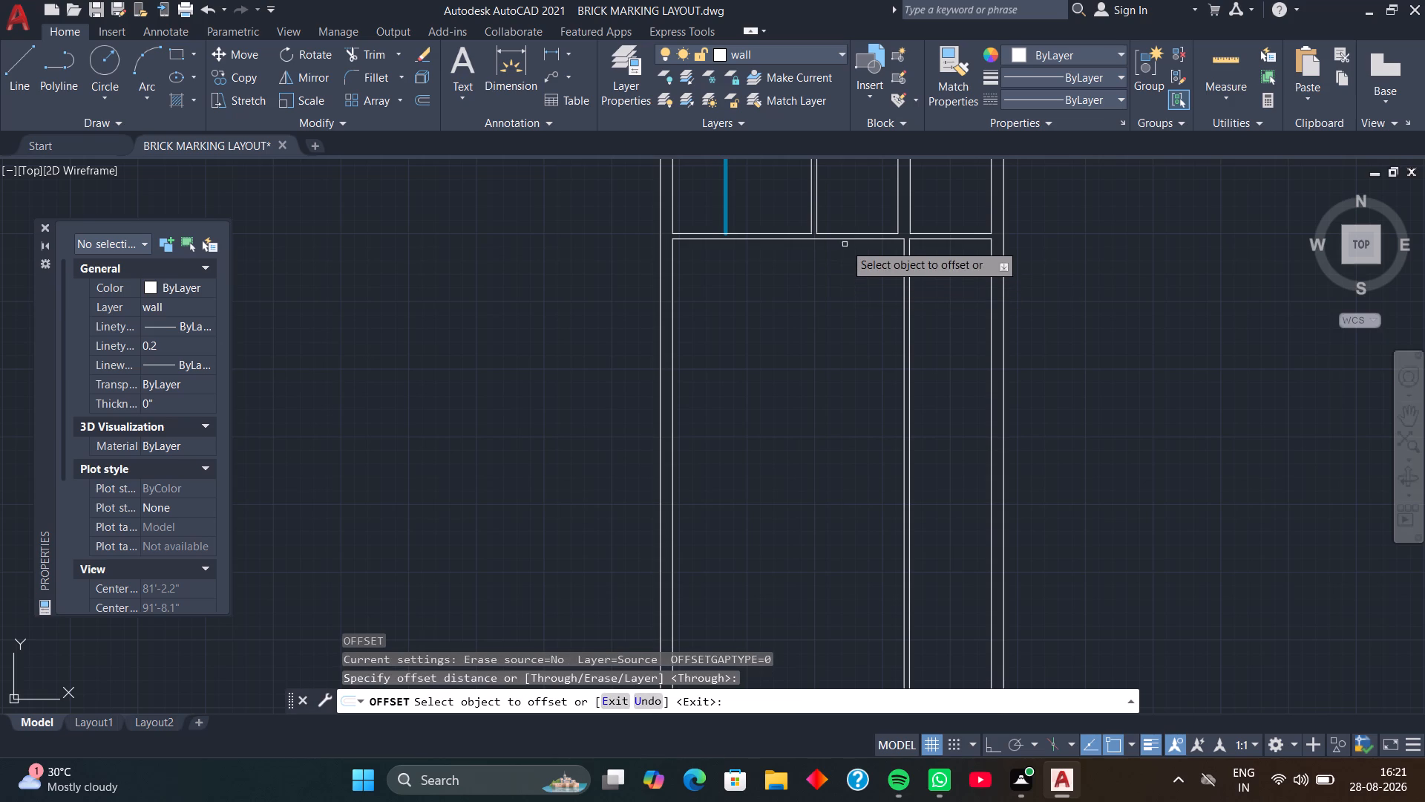
left_click(845, 239)
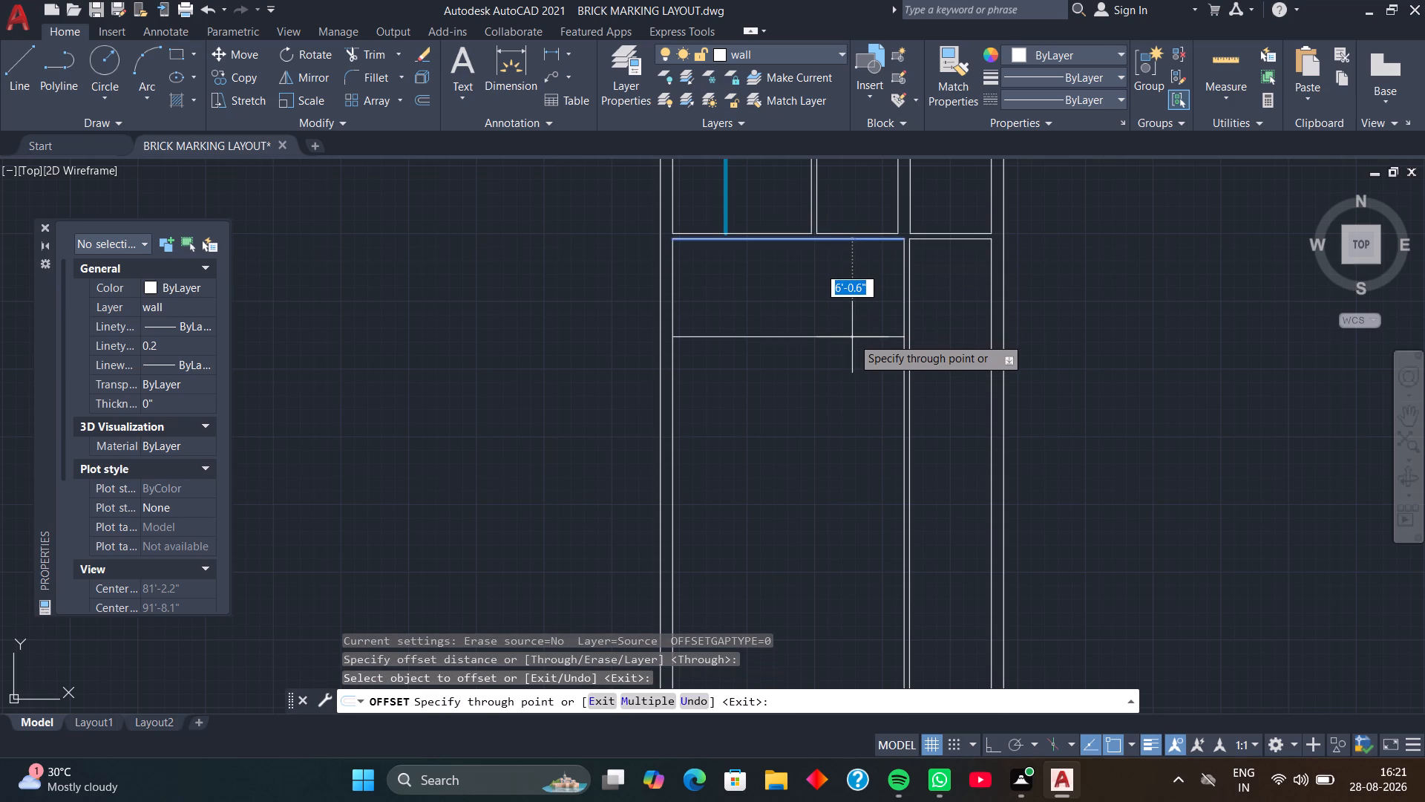
type("13'")
key("Return")
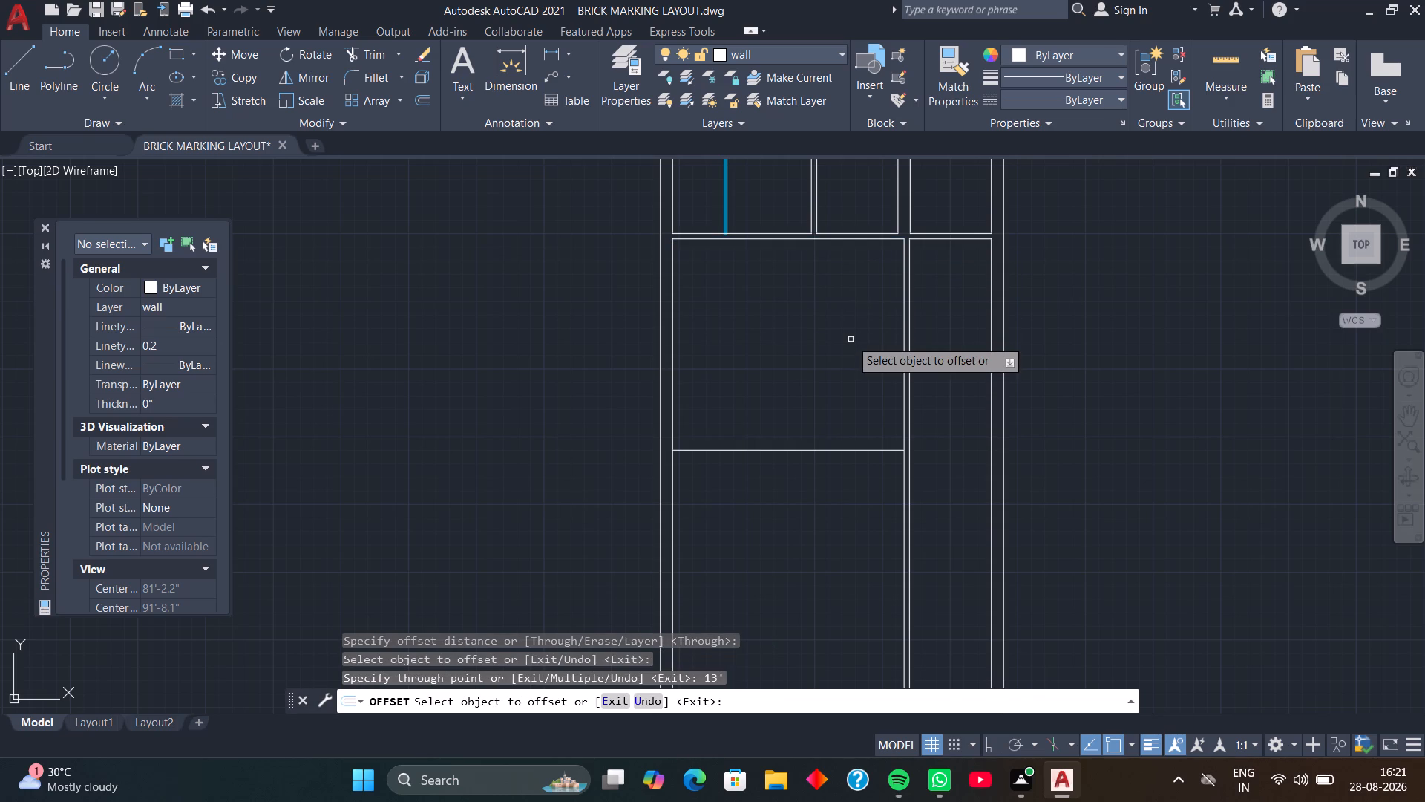
left_click(848, 451)
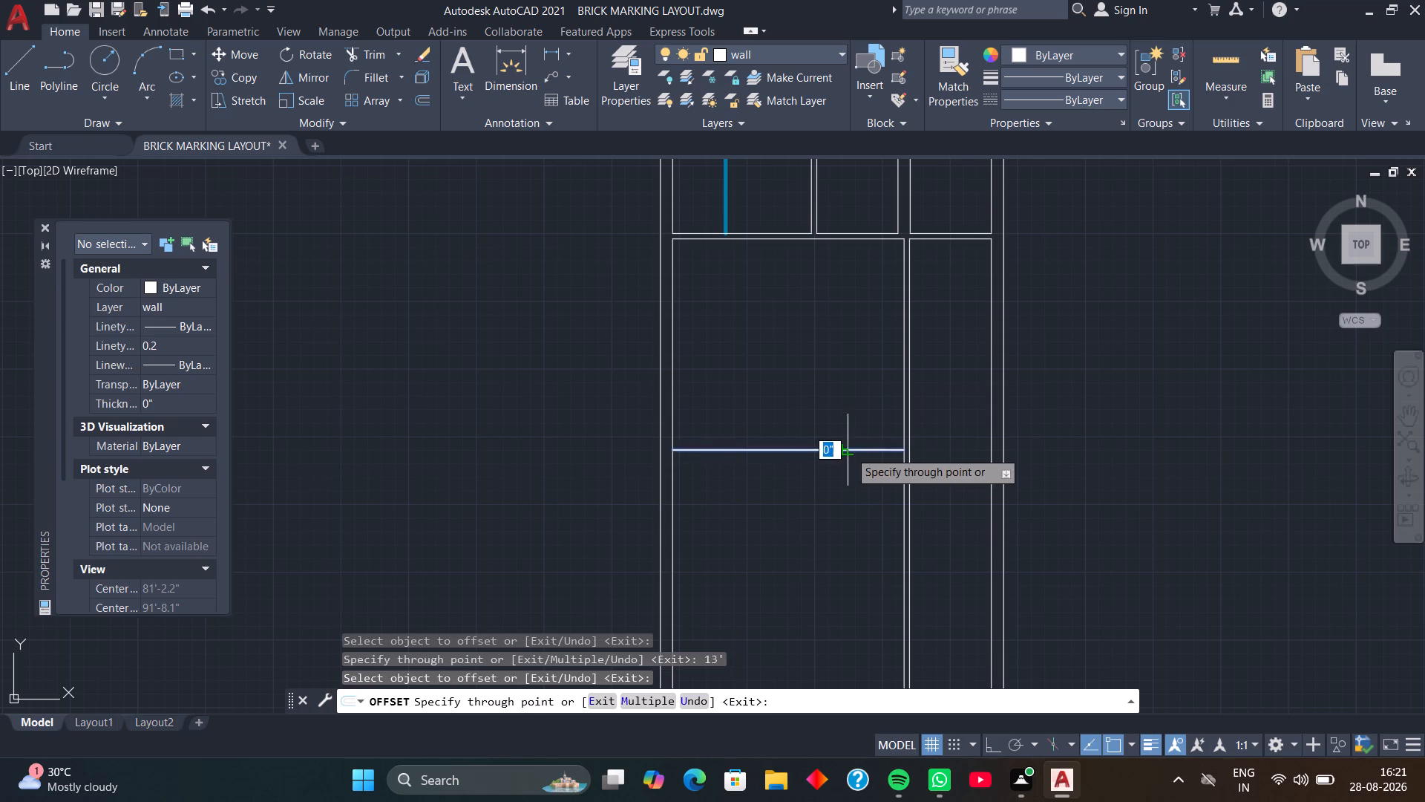
key("9")
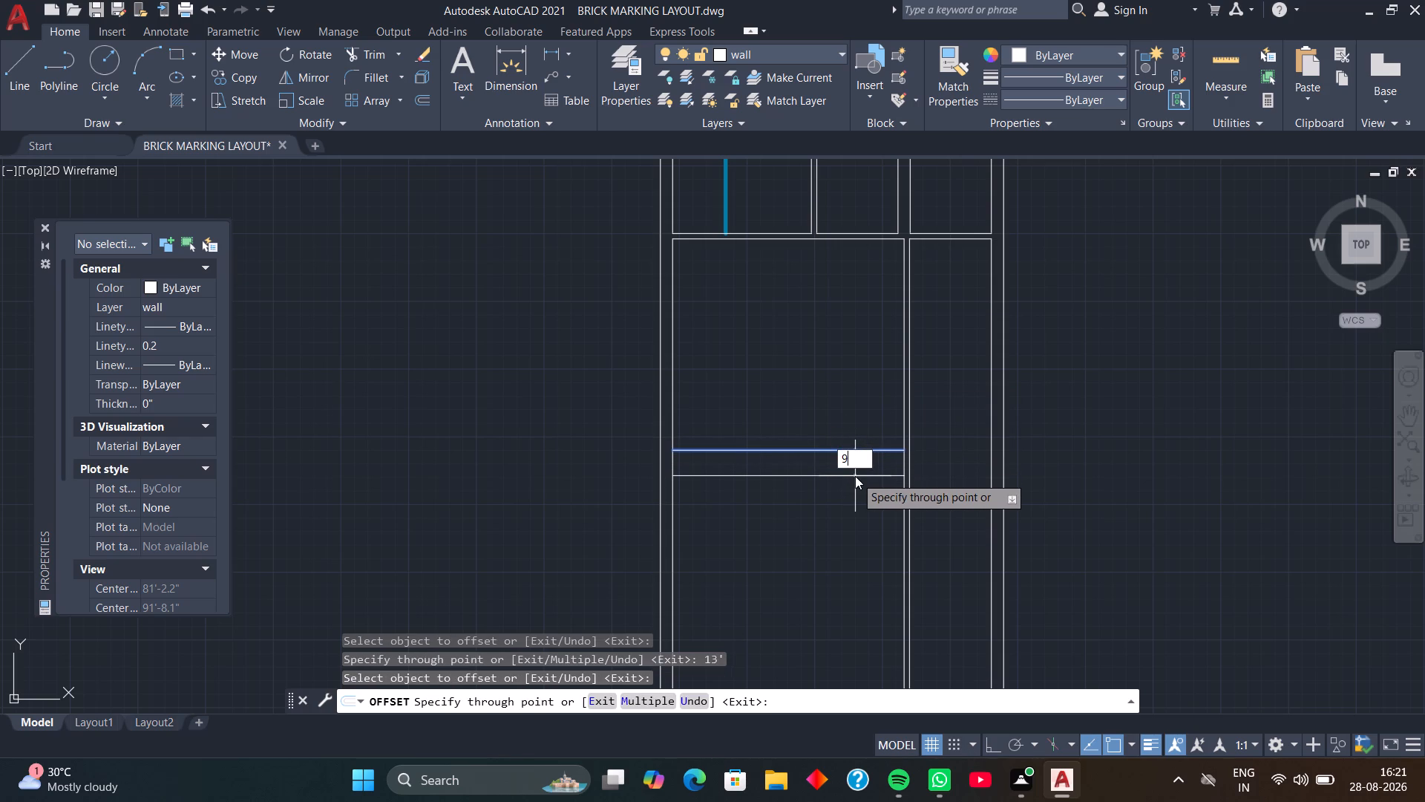
key("Return")
key("space")
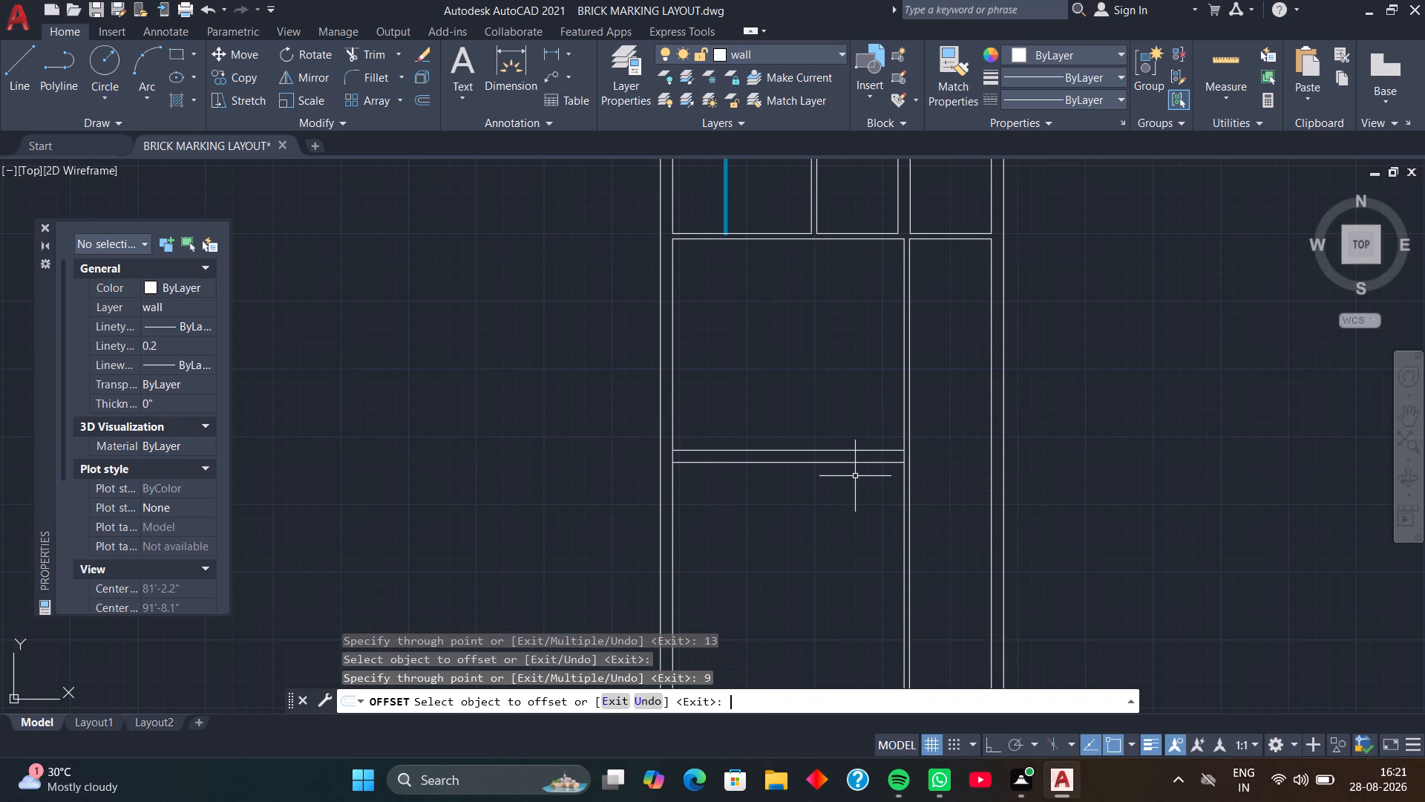
Extend the lower face of the 9" cross wall to the outer face of the left external wall.
type("ex")
key("space")
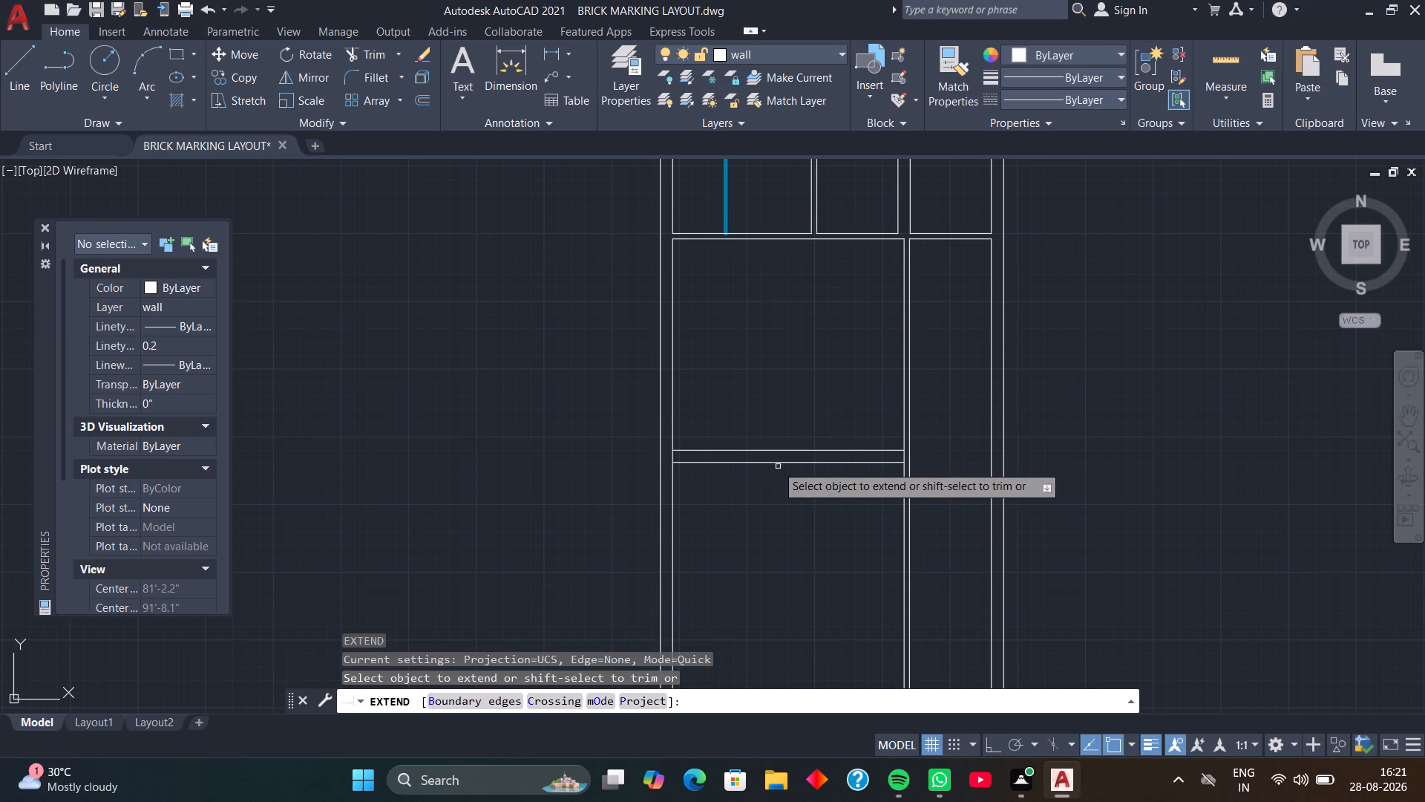
left_click(733, 465)
key("space")
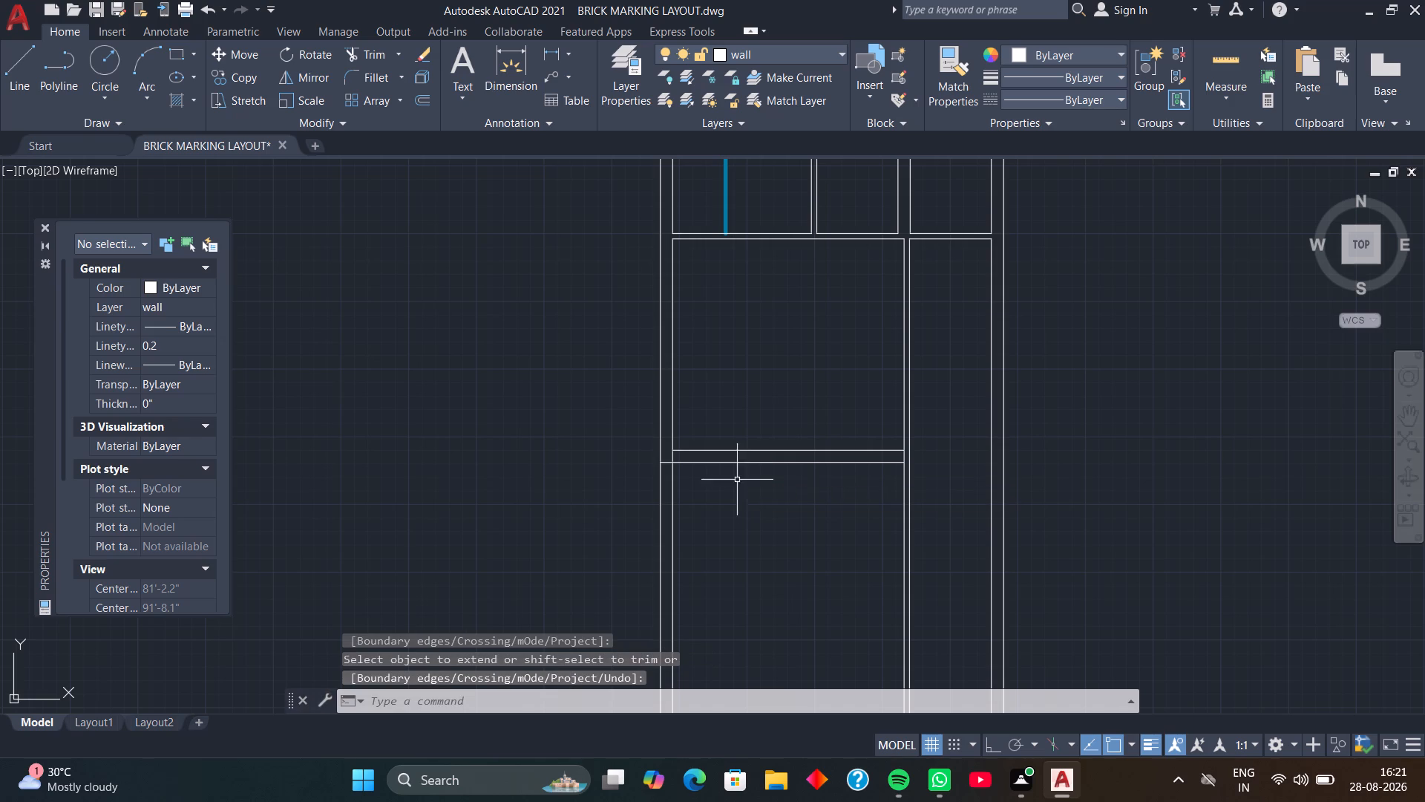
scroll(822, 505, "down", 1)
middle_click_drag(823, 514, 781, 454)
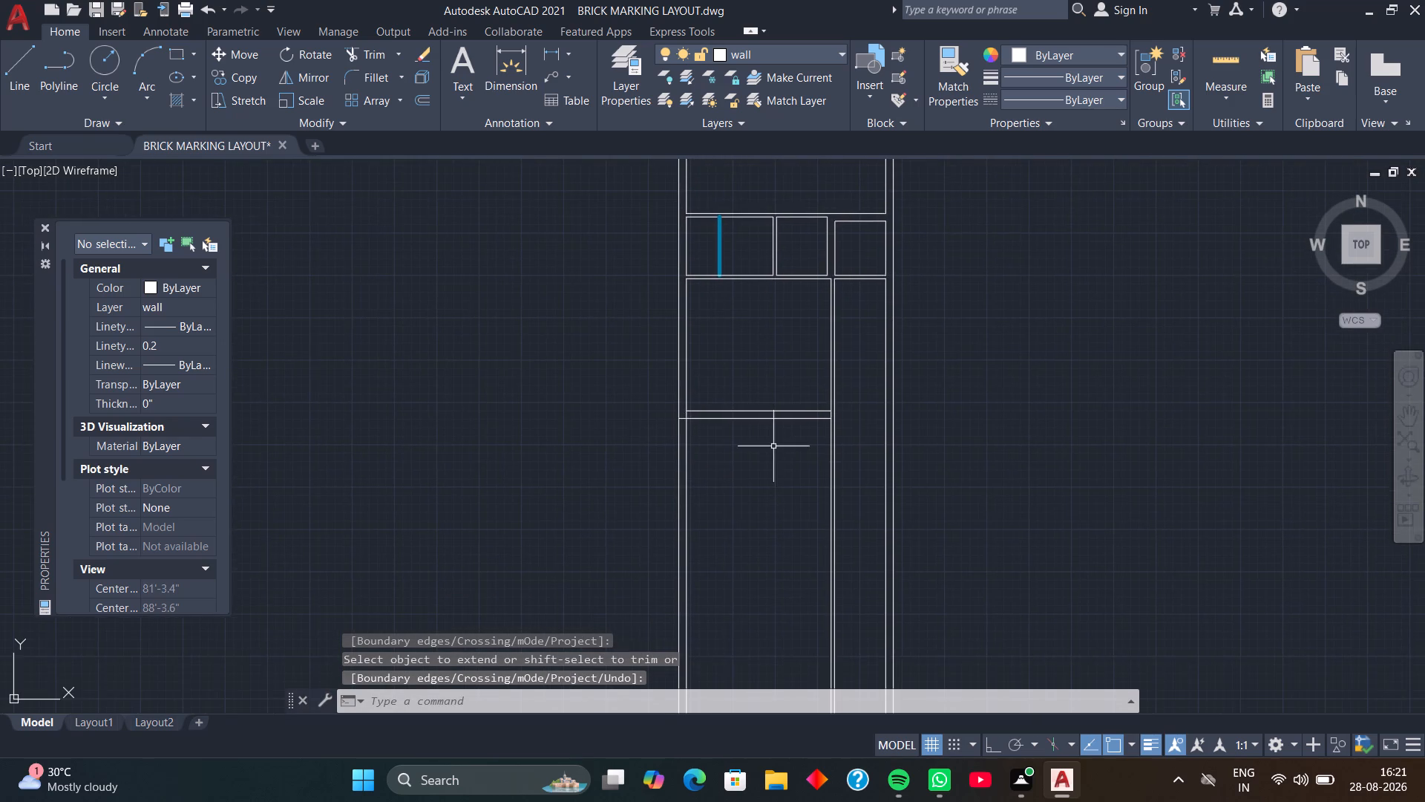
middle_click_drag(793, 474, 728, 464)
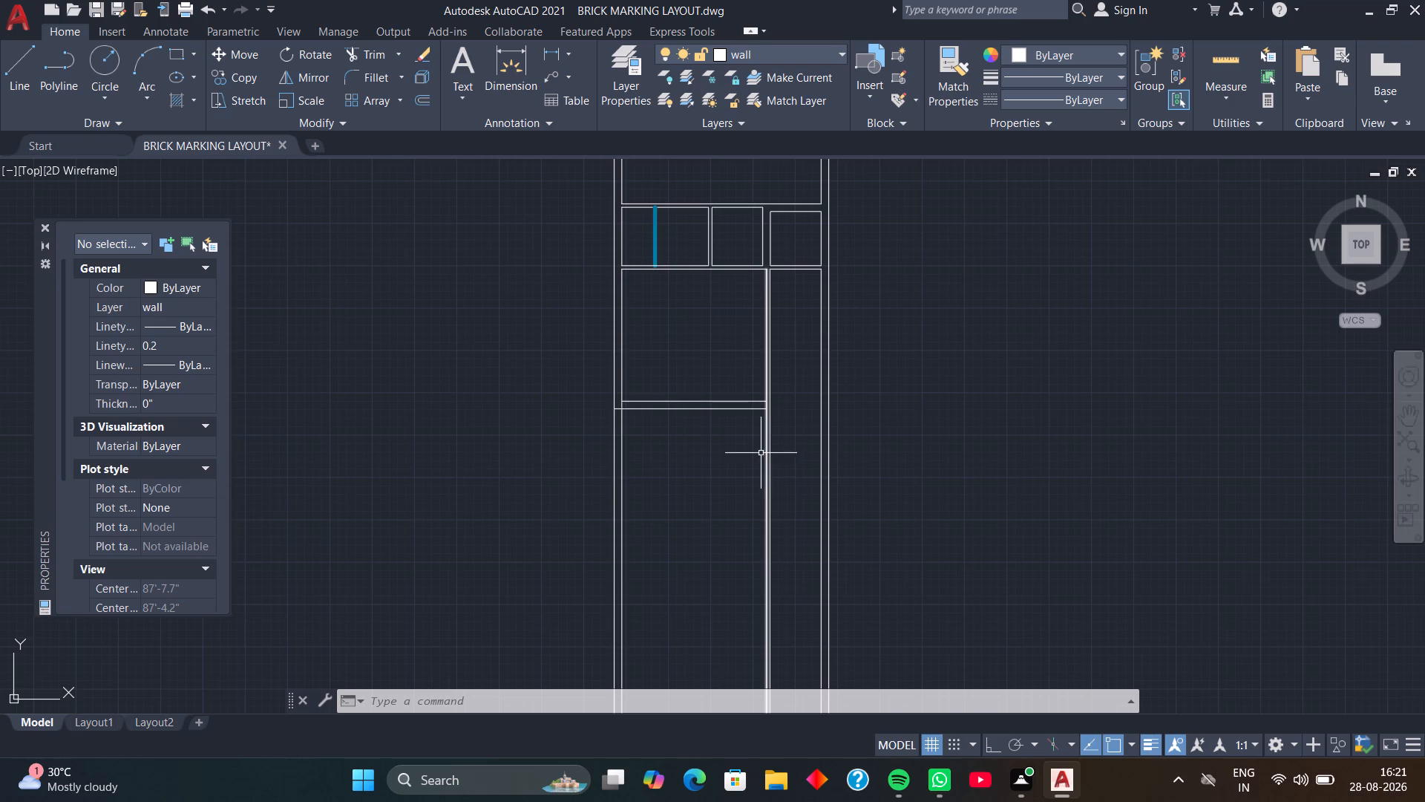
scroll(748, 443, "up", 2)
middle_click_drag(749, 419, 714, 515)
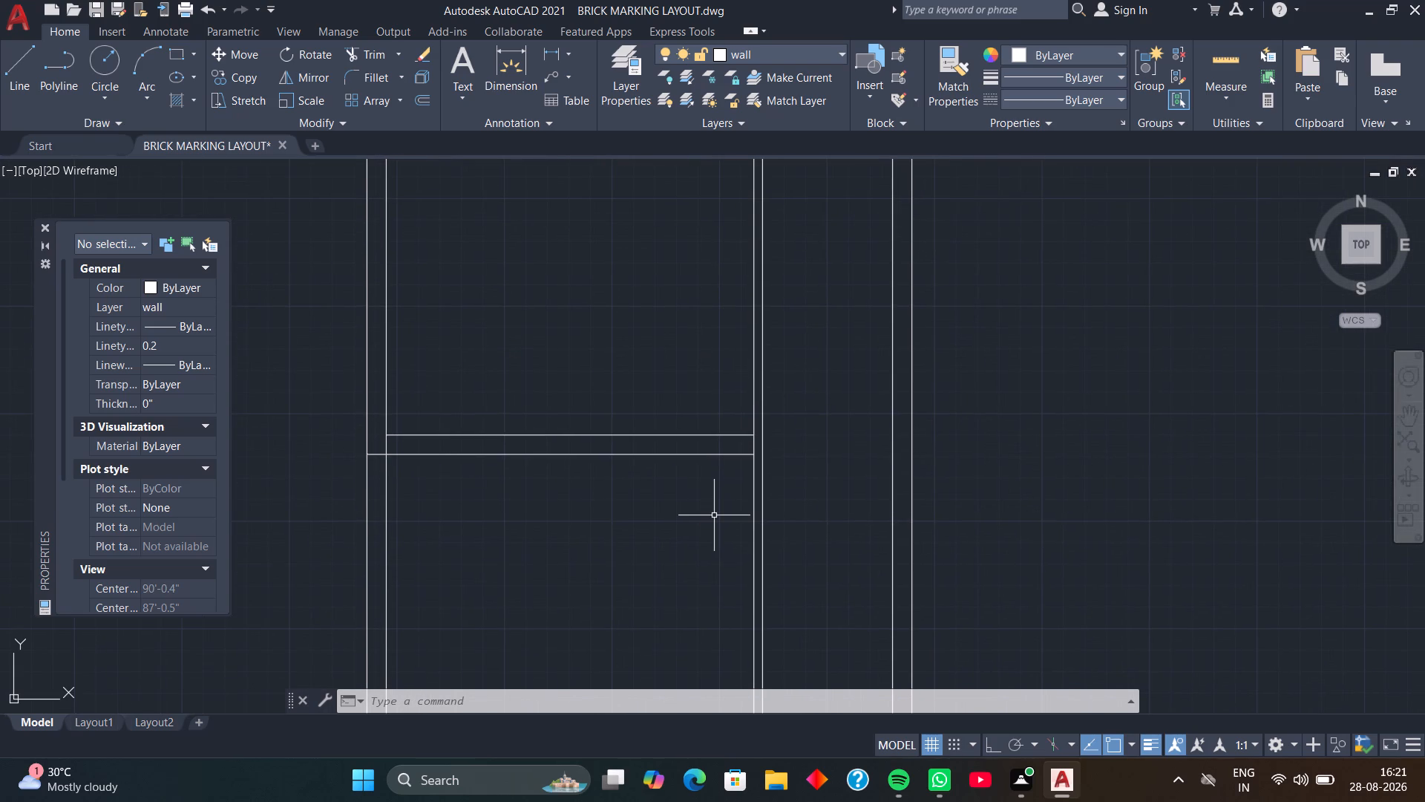
Extend the 9" cross wall to the right external wall, its upper face to the inner line and its lower face to the outer line.
scroll(710, 483, "up", 2)
middle_click_drag(710, 478, 710, 480)
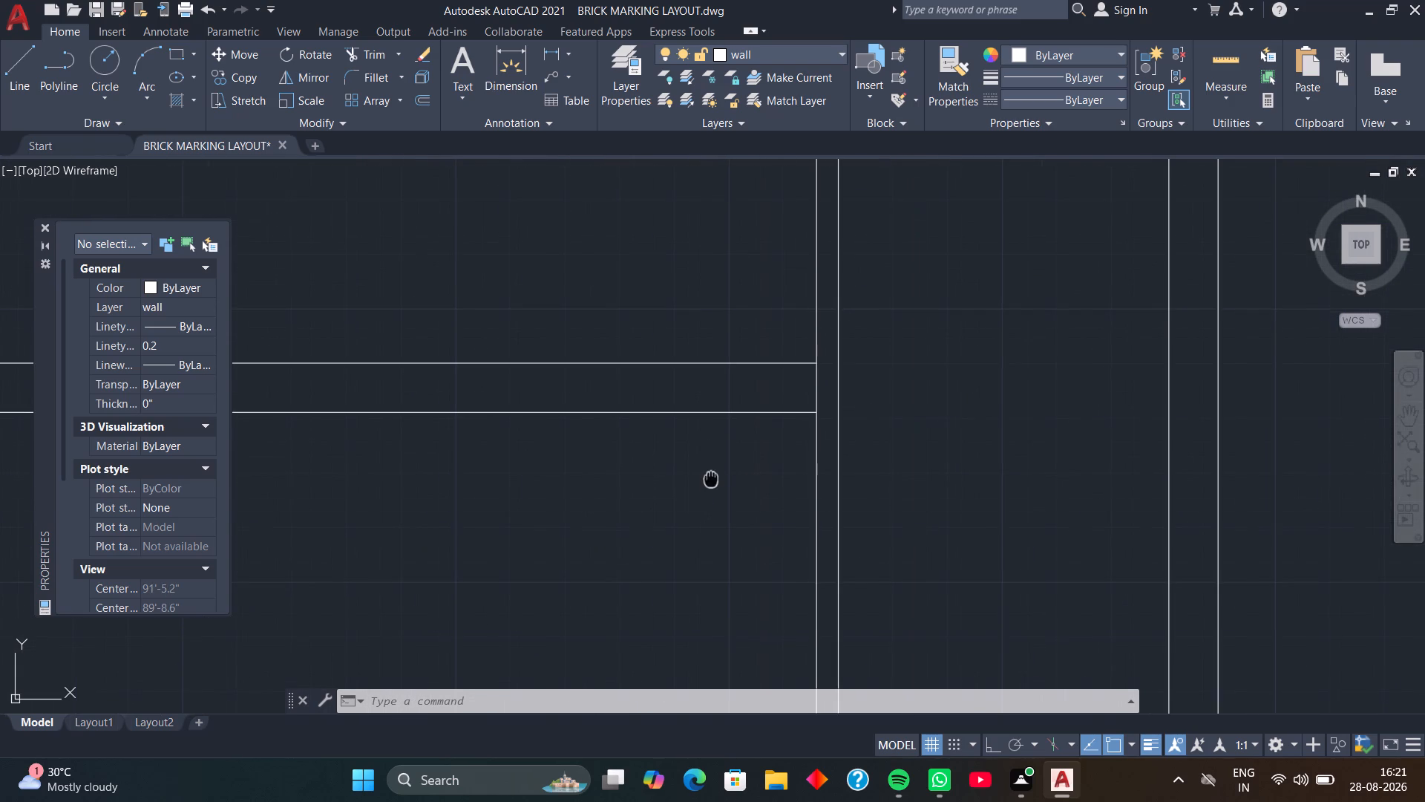
middle_click_drag(710, 480, 667, 540)
scroll(680, 516, "down", 3)
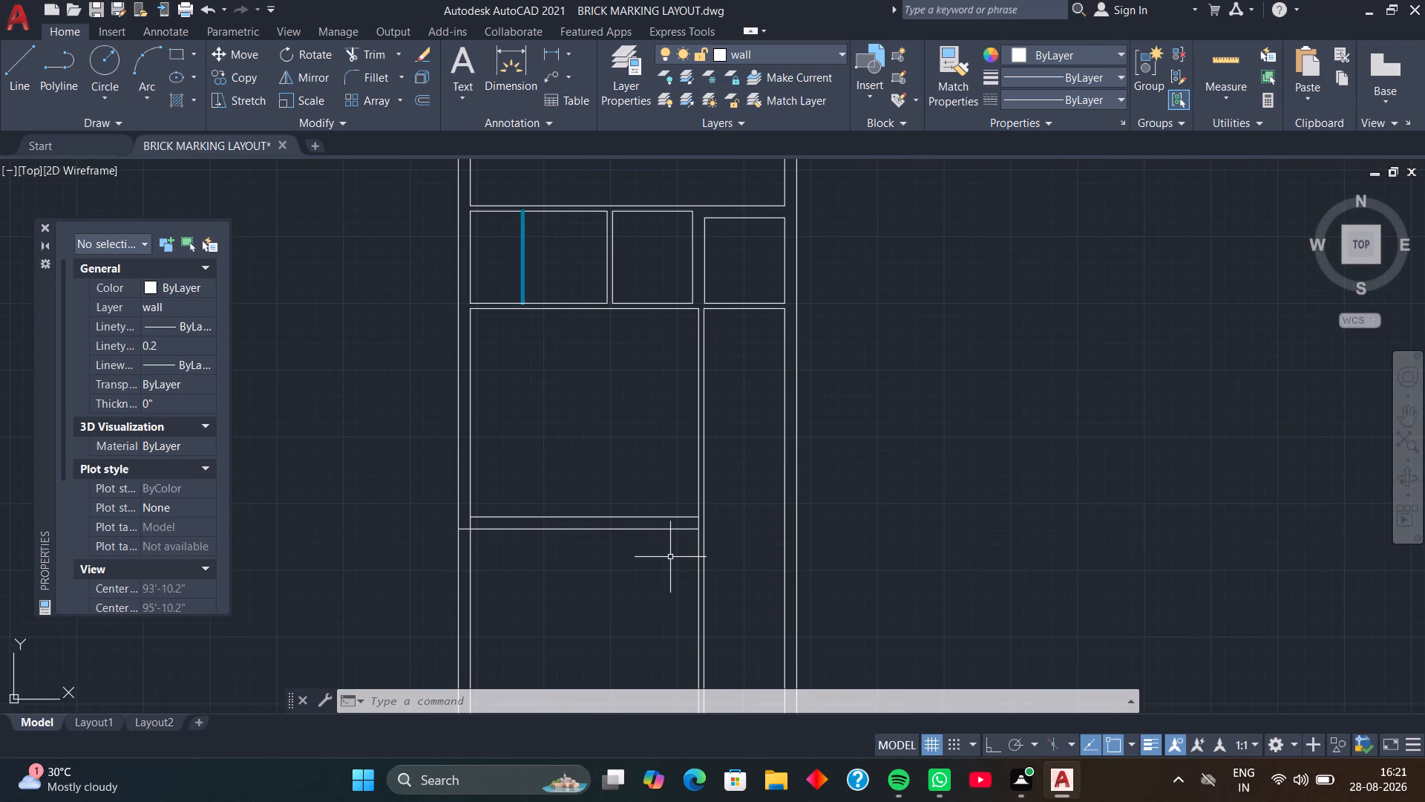
type("ex")
key("space")
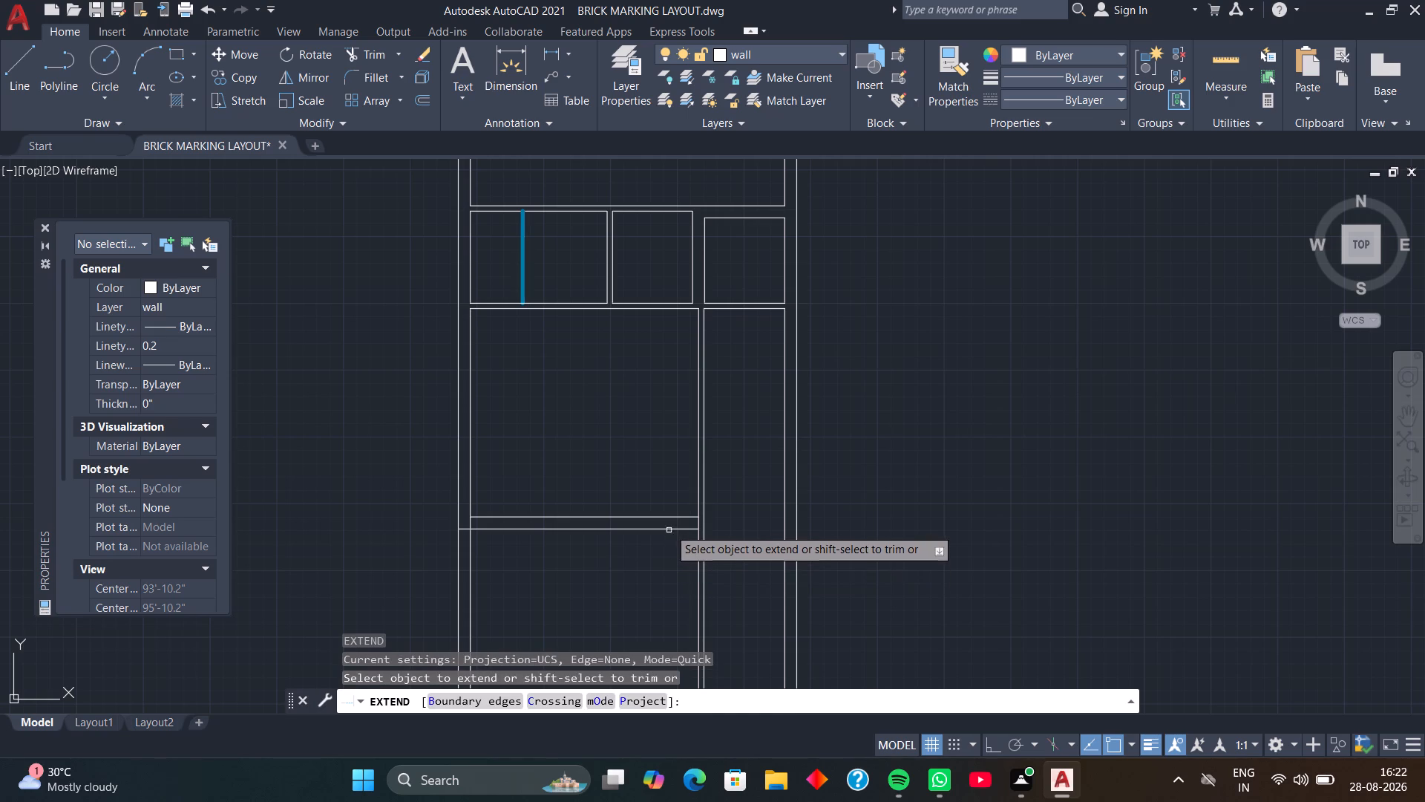
left_click(666, 518)
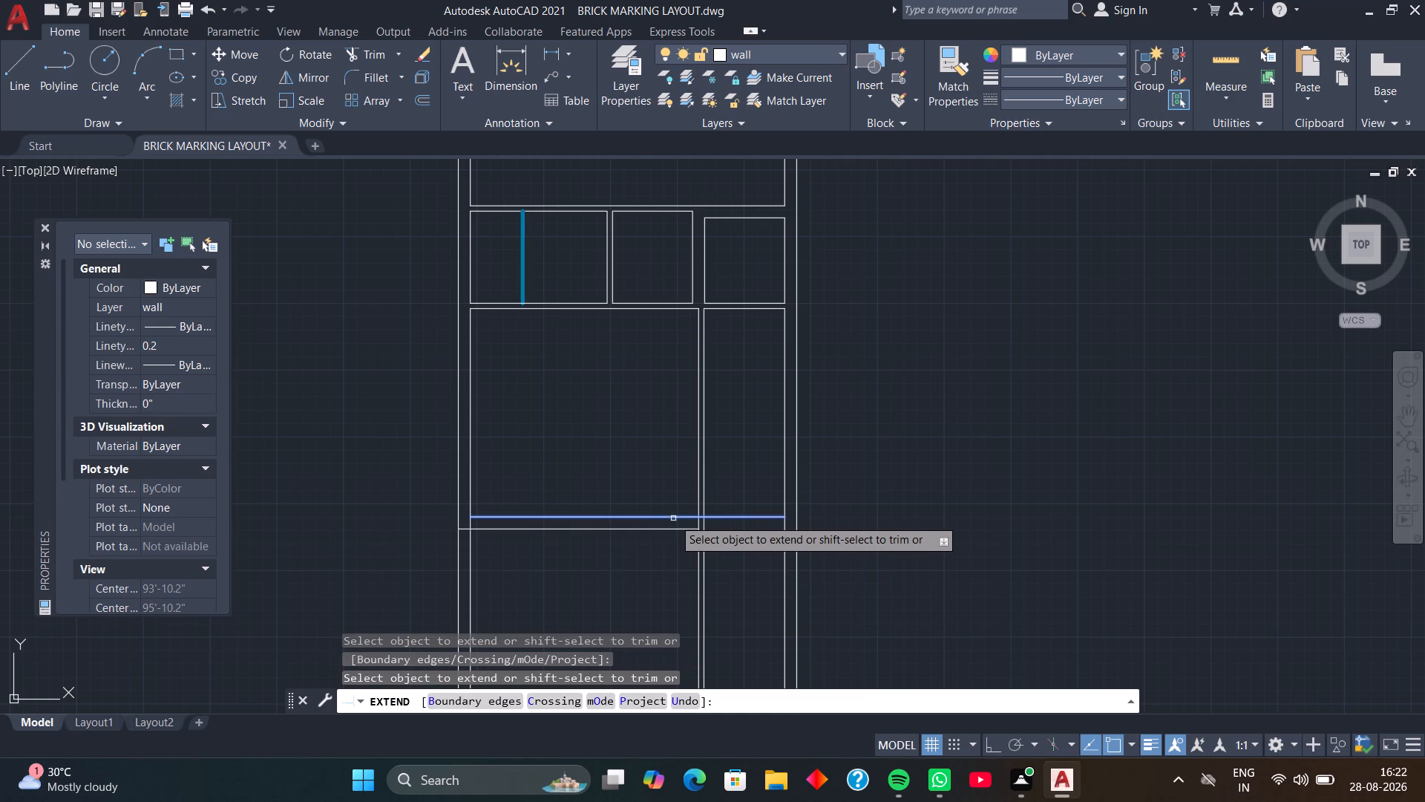
left_click(673, 518)
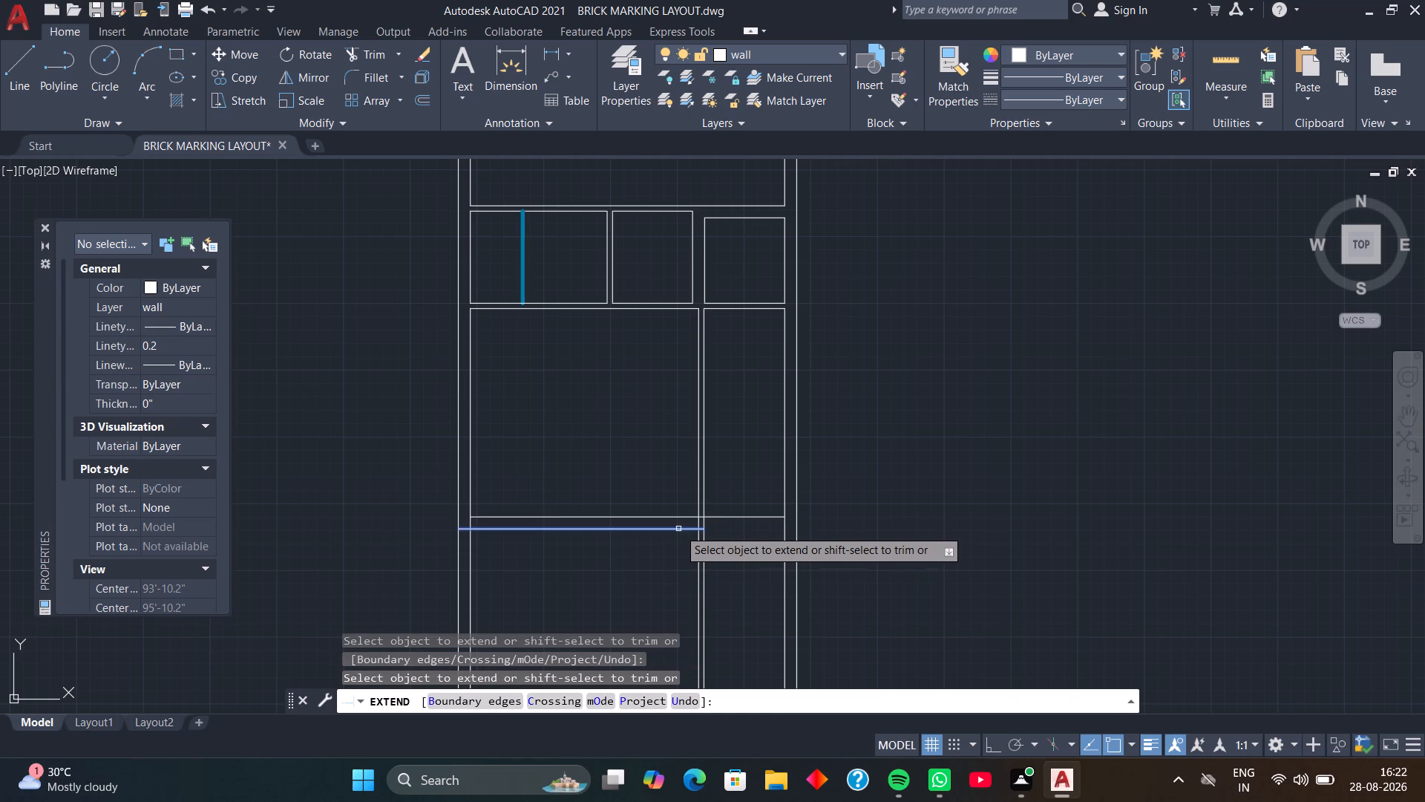
left_click(678, 529)
left_click(686, 528)
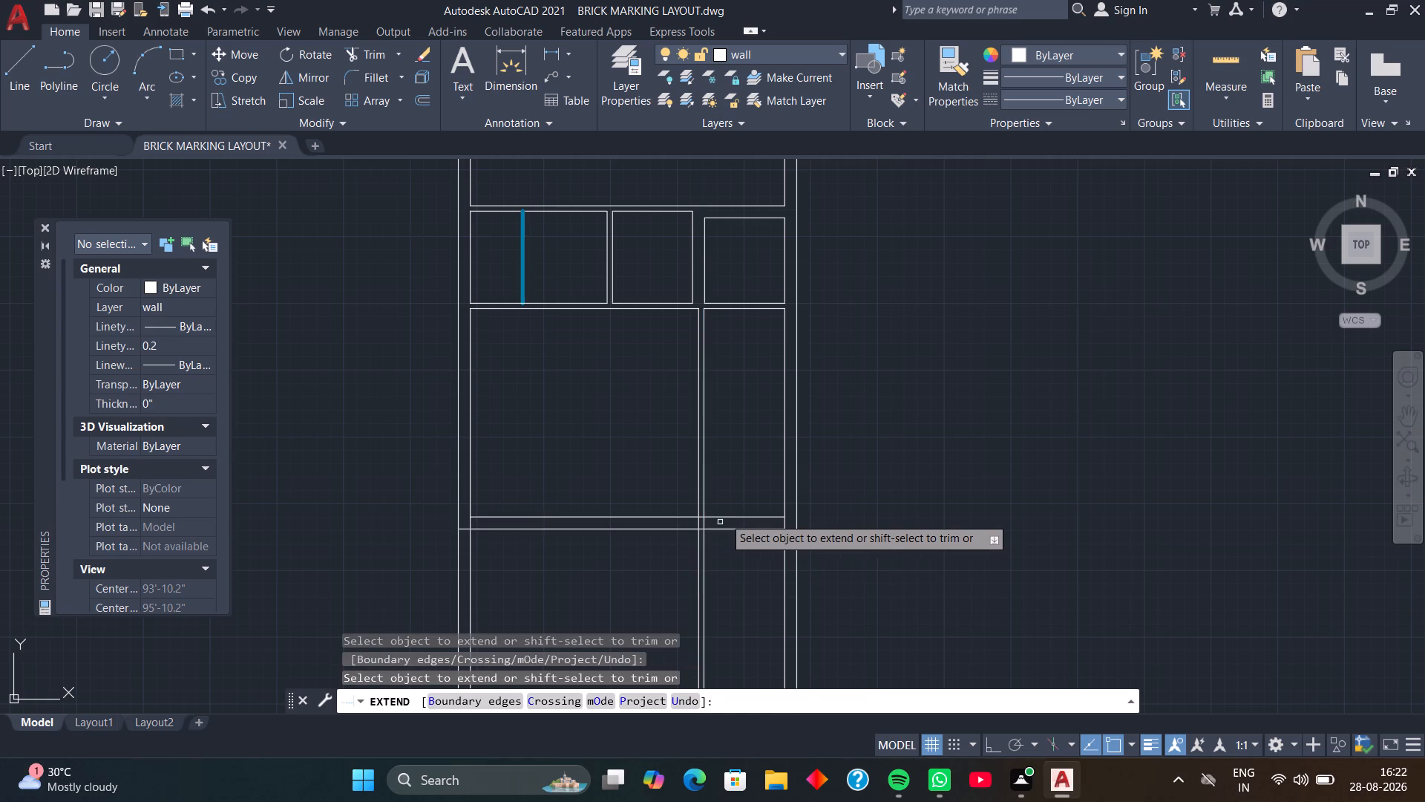
left_click(733, 532)
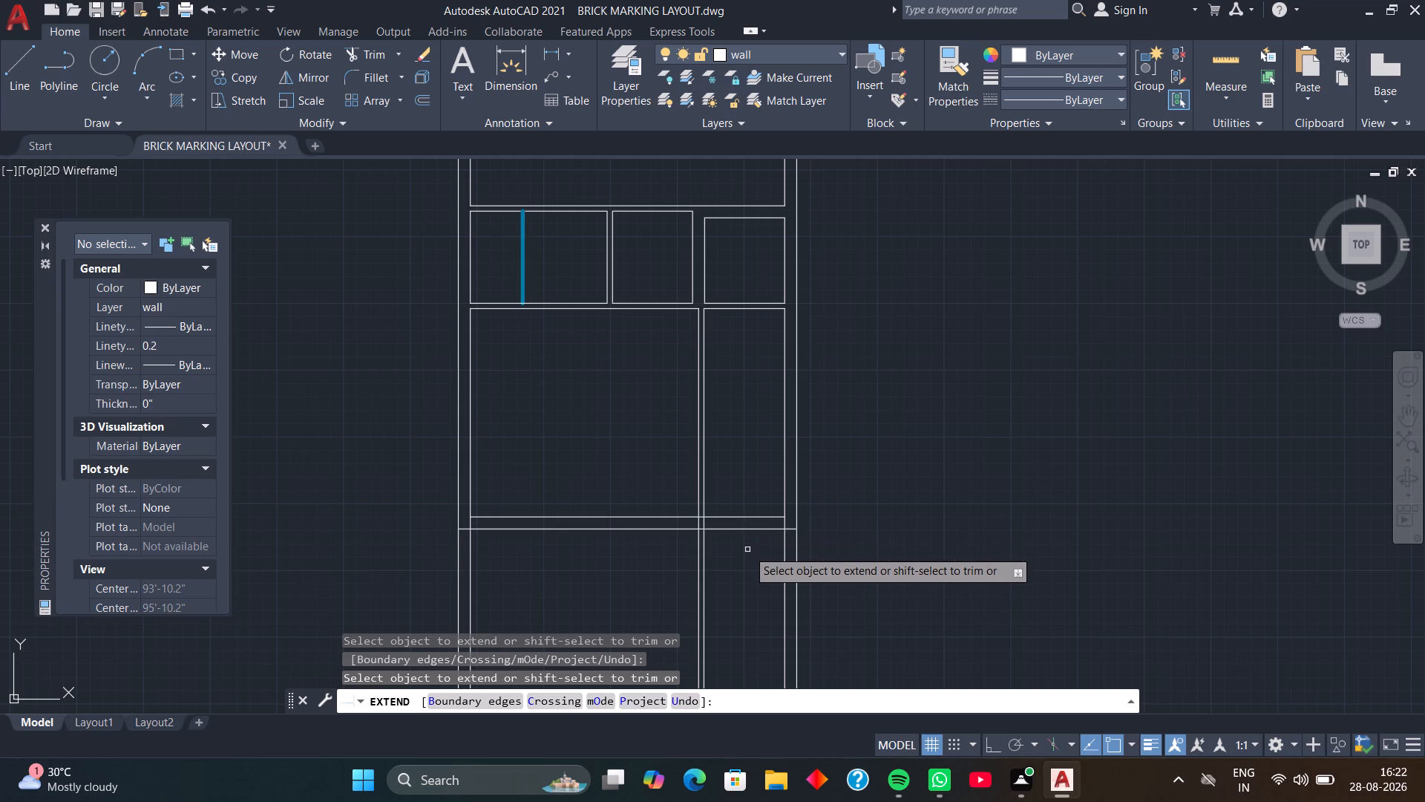
key("space")
Trim the junction of the 4" vertical partition and the 9" cross wall, removing the partition lines inside and below the cross wall.
scroll(728, 536, "up", 3)
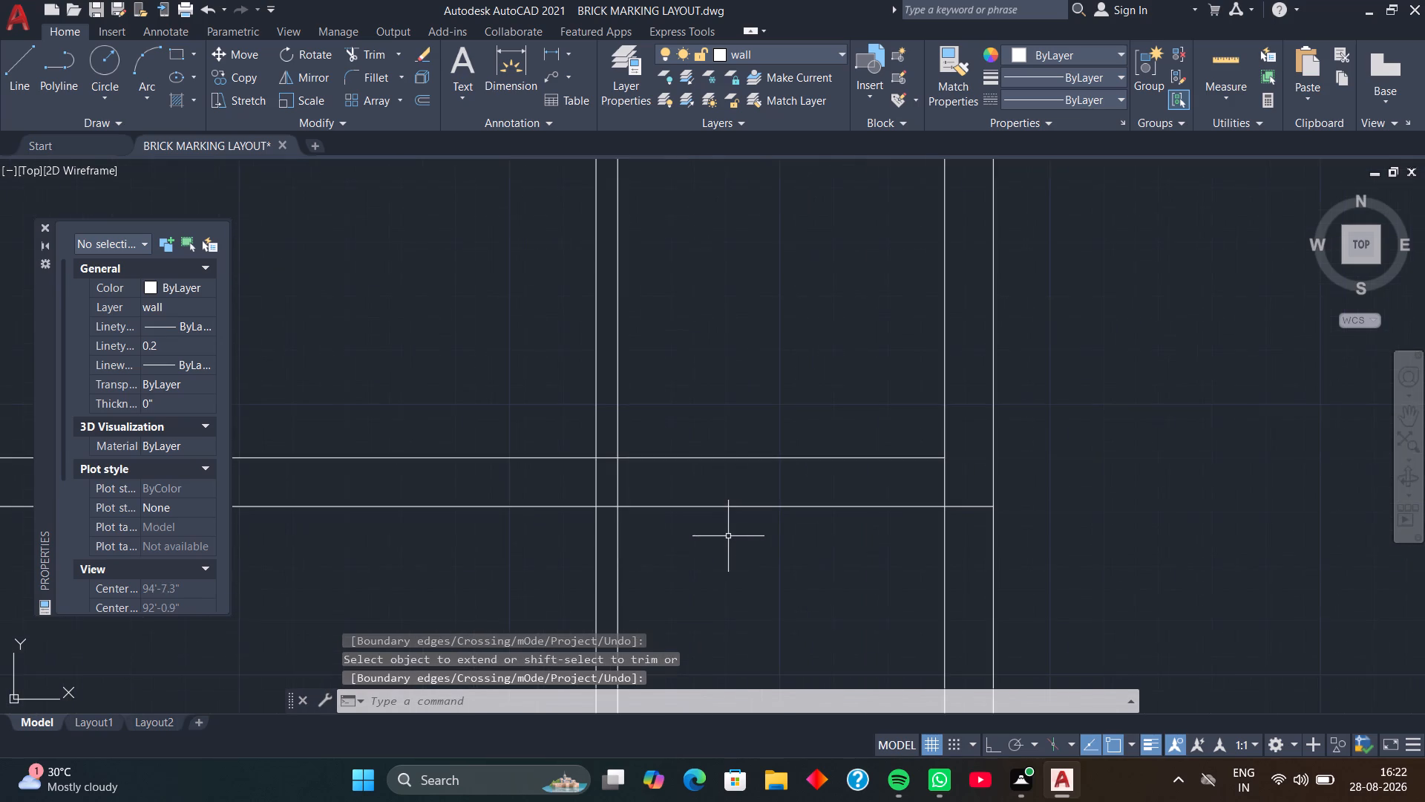
middle_click_drag(746, 540, 841, 538)
scroll(760, 539, "up", 1)
middle_click_drag(642, 467, 781, 467)
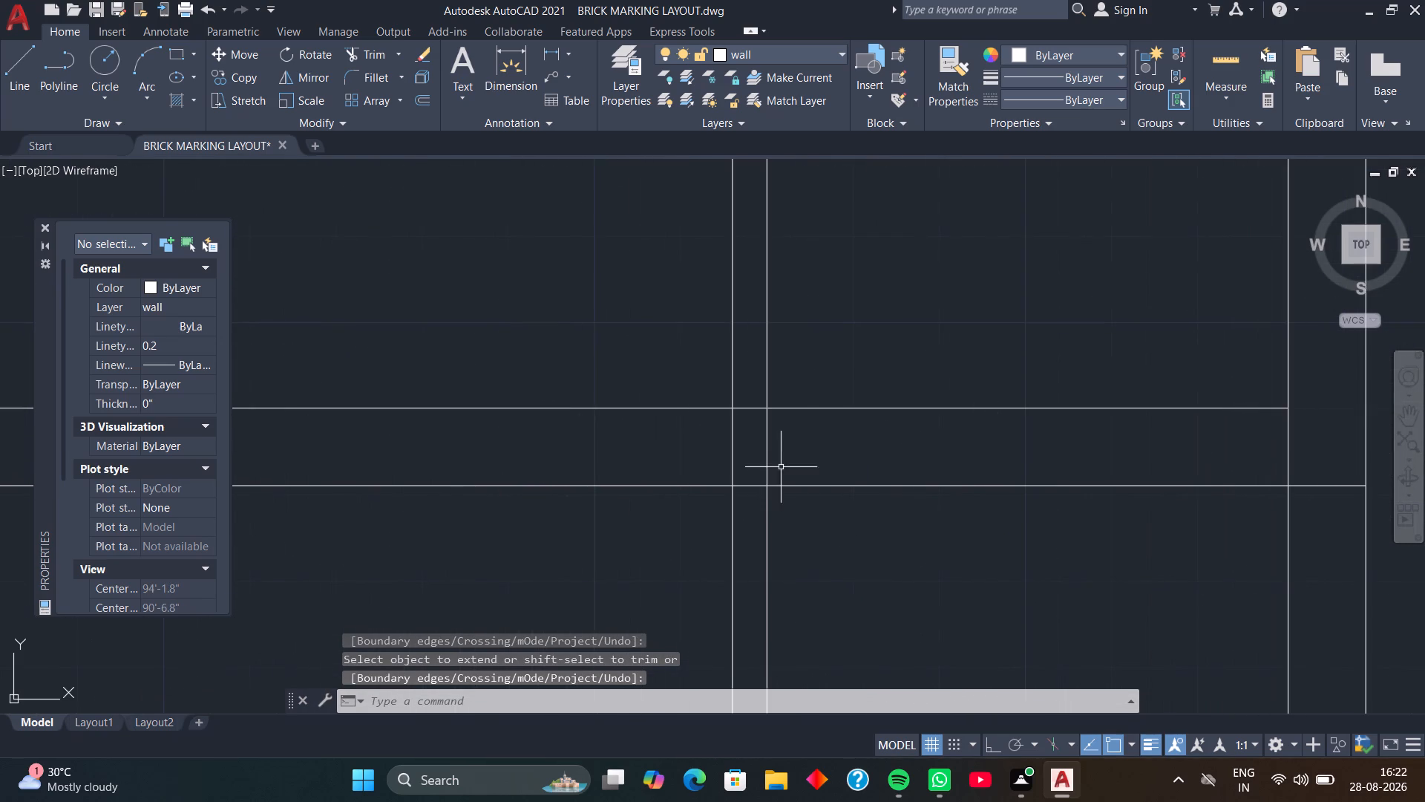
key("t")
key("r")
key("space")
left_click_drag(711, 463, 758, 426)
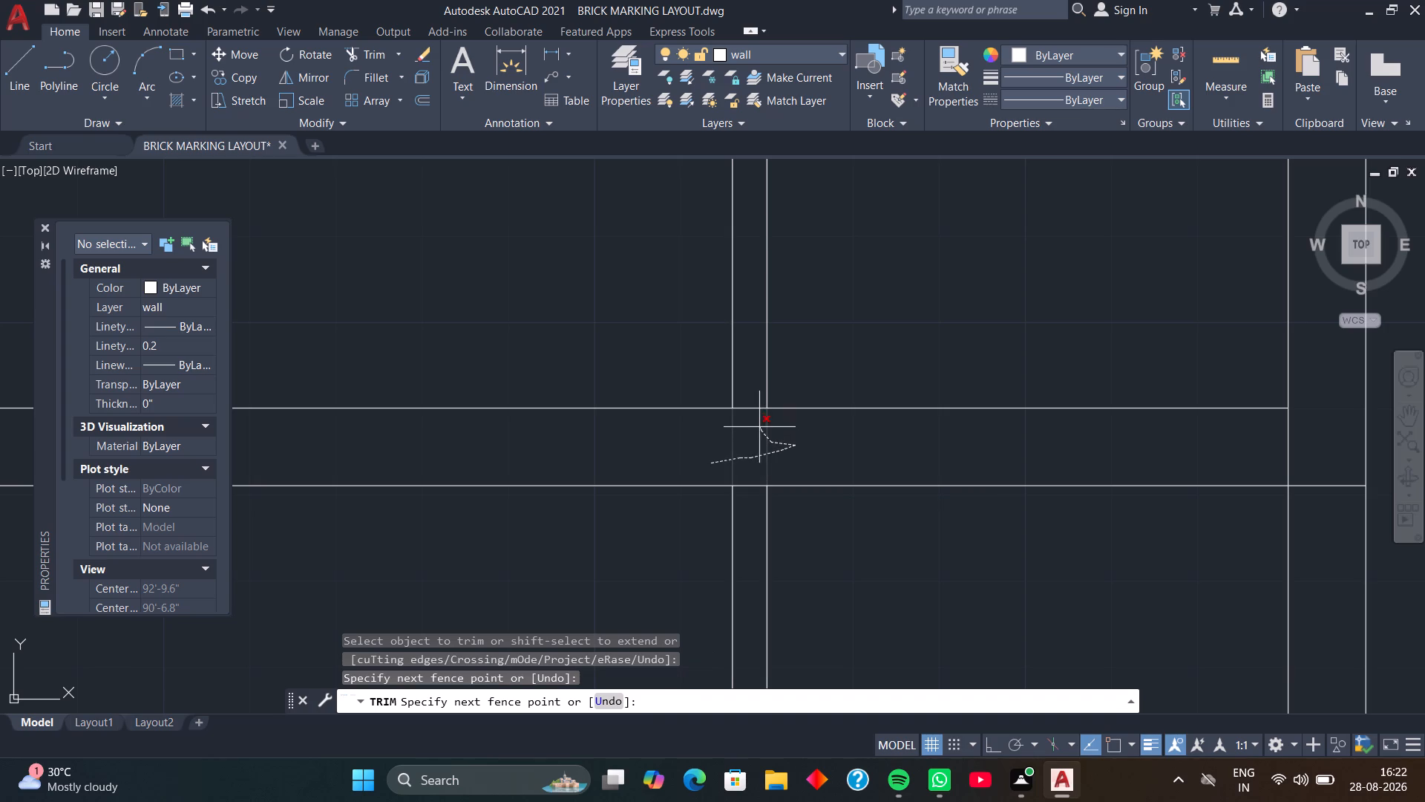
left_click_drag(758, 426, 751, 400)
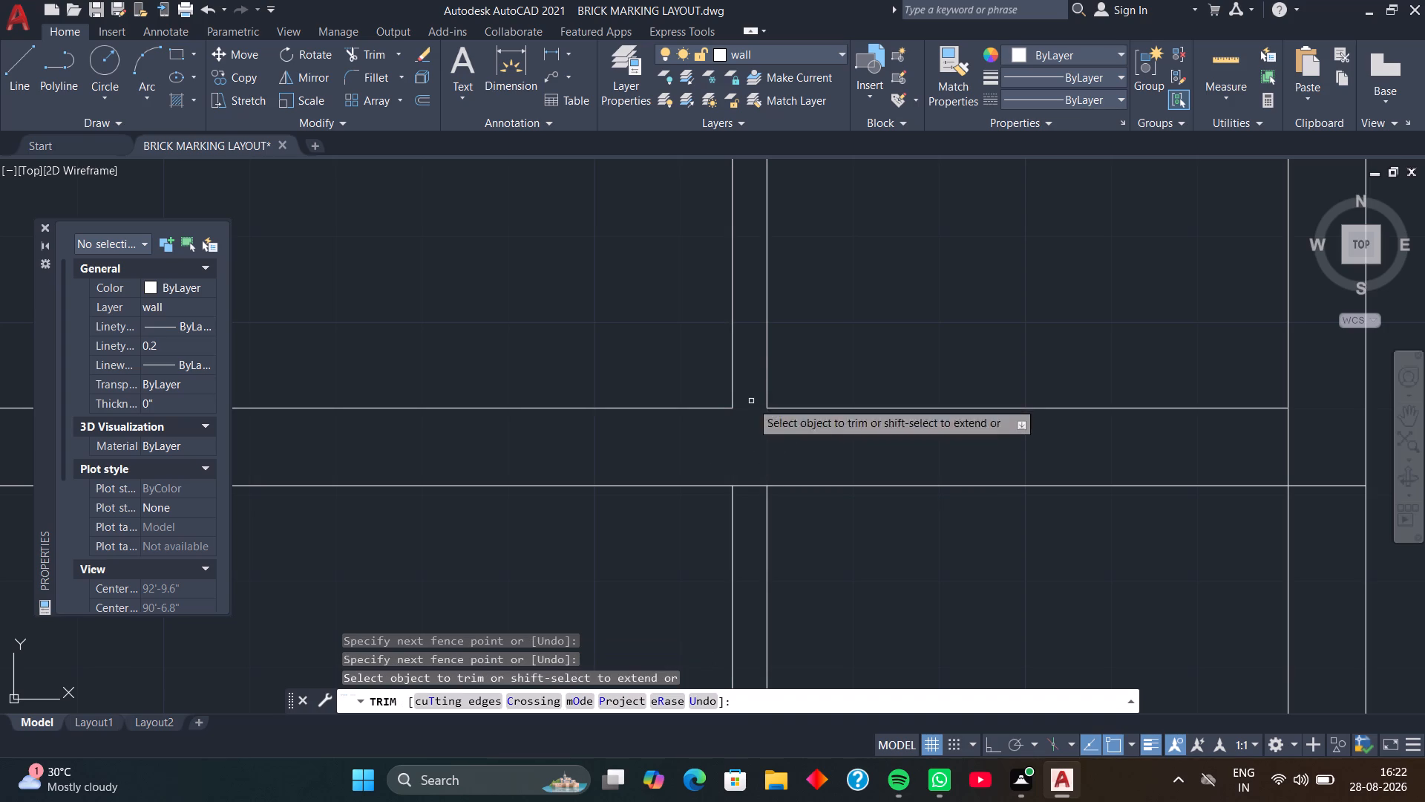
left_click_drag(820, 521, 721, 537)
Trim off the right external wall lines below the cross wall and the inner face's stub inside the corner.
scroll(751, 532, "down", 1)
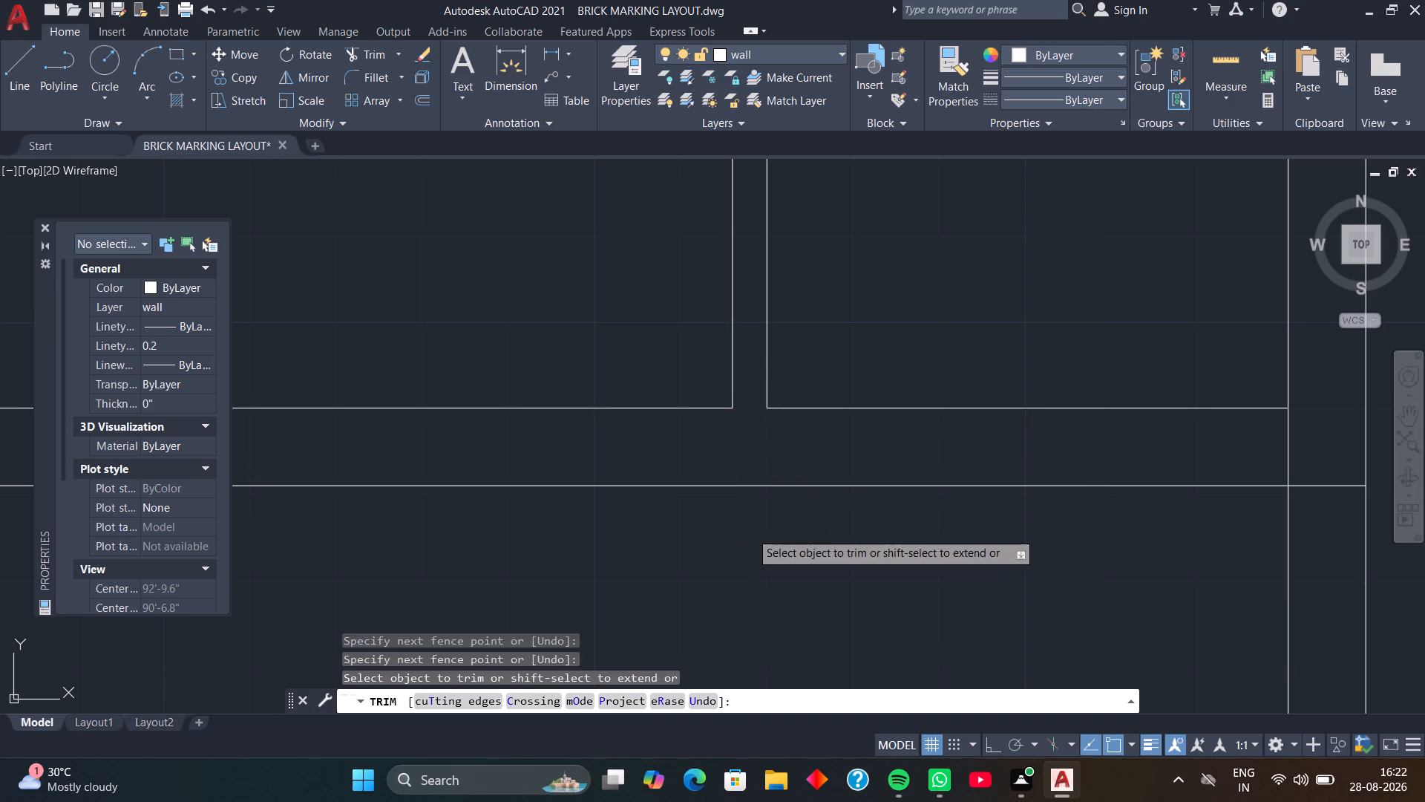
scroll(751, 532, "down", 2)
middle_click_drag(767, 551, 724, 536)
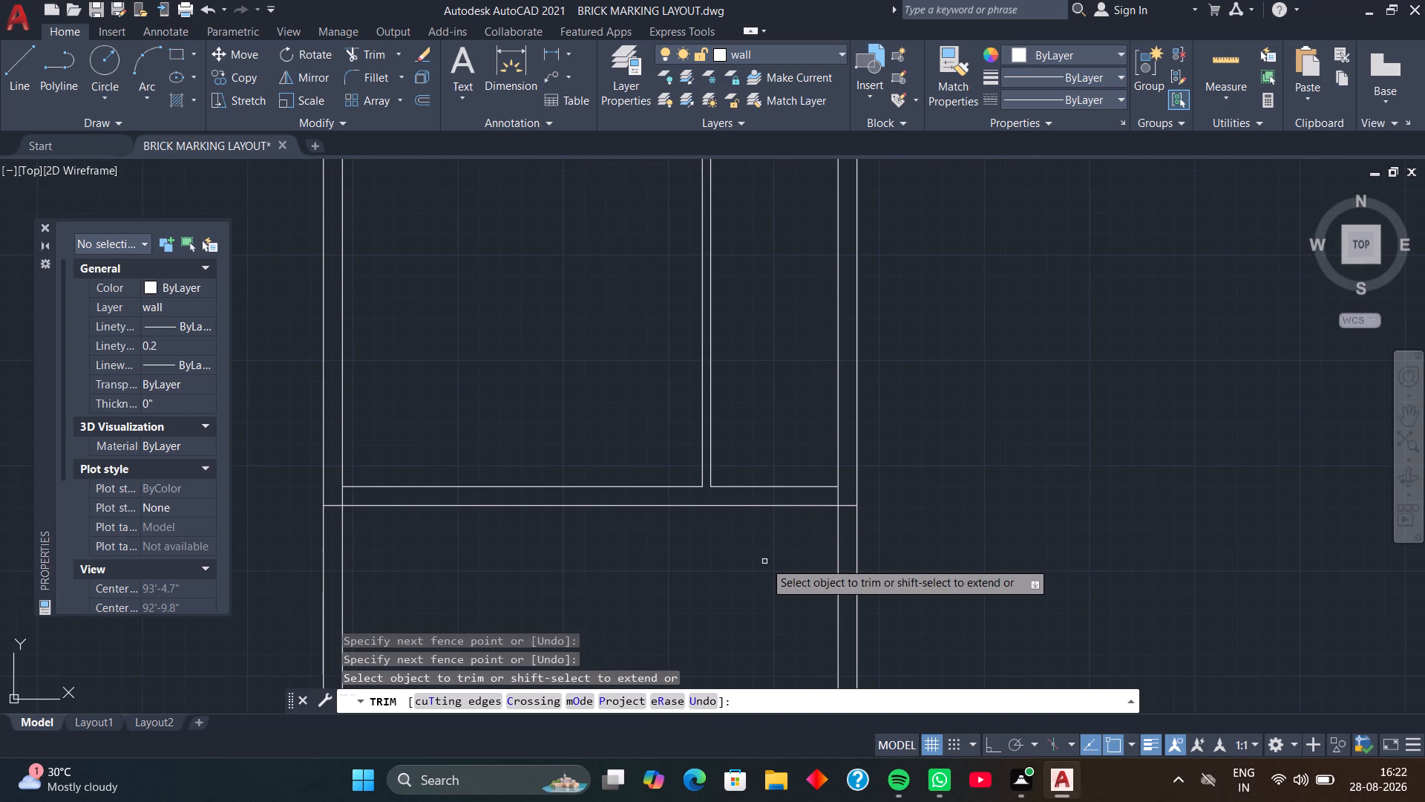
left_click_drag(765, 561, 931, 547)
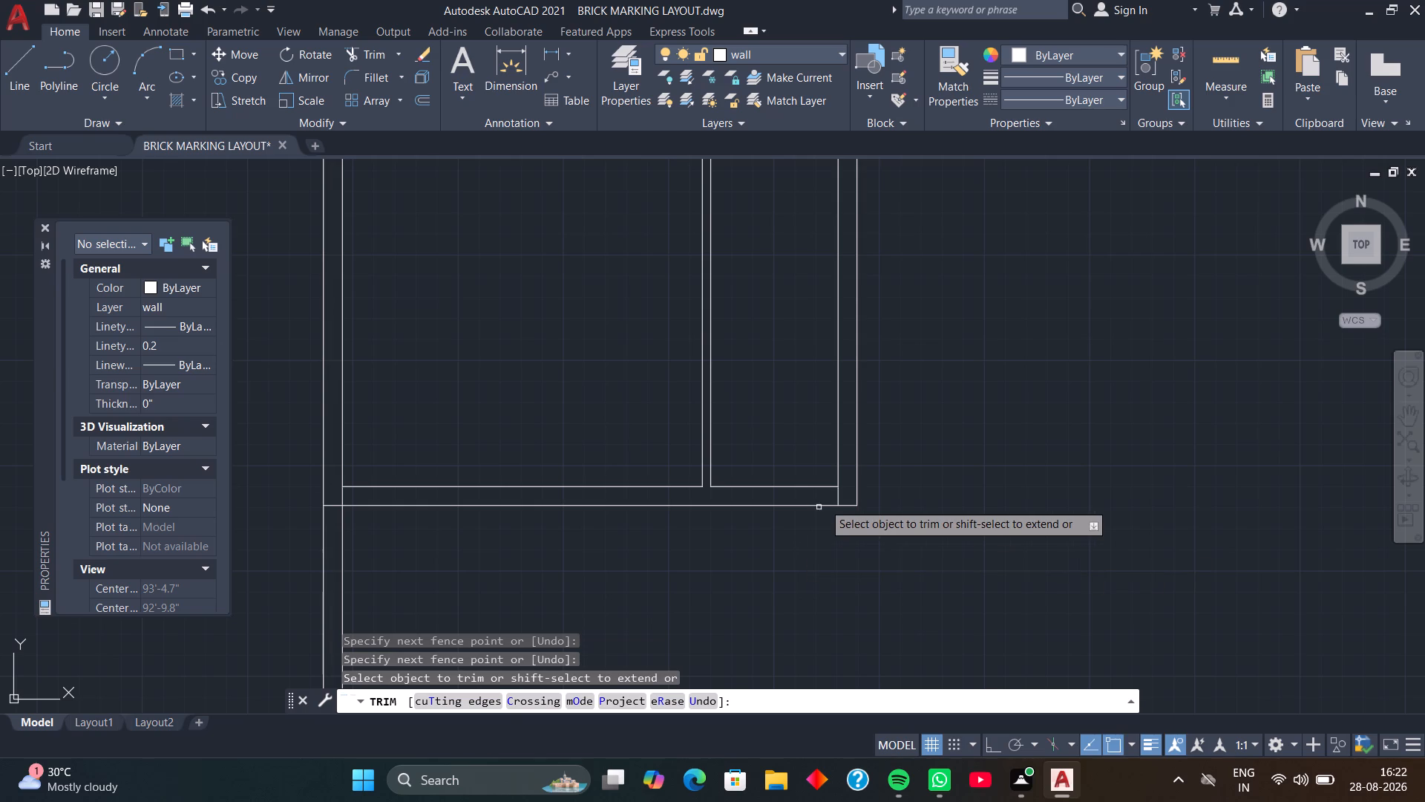
scroll(828, 495, "up", 2)
left_click(848, 497)
key("b")
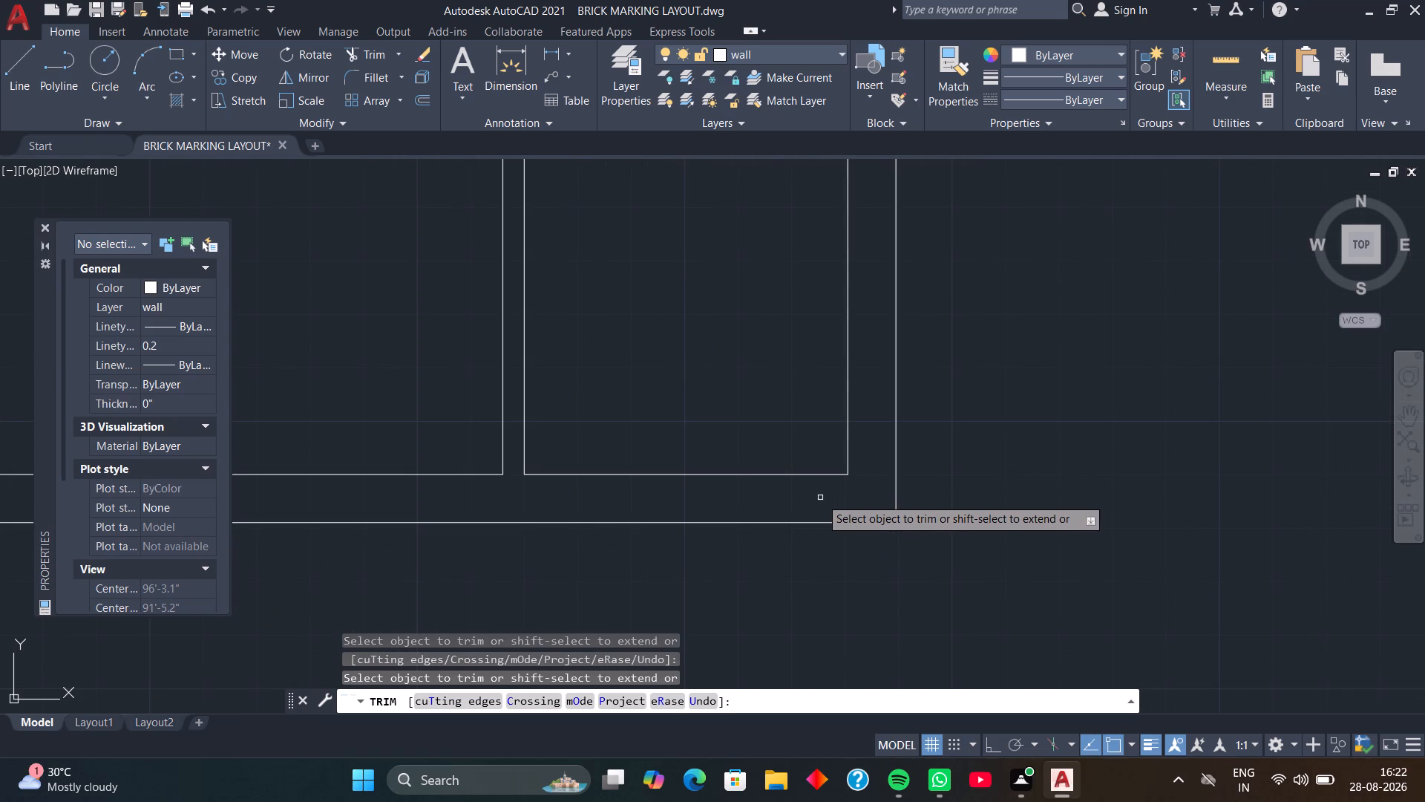
key("space")
scroll(770, 417, "down", 3)
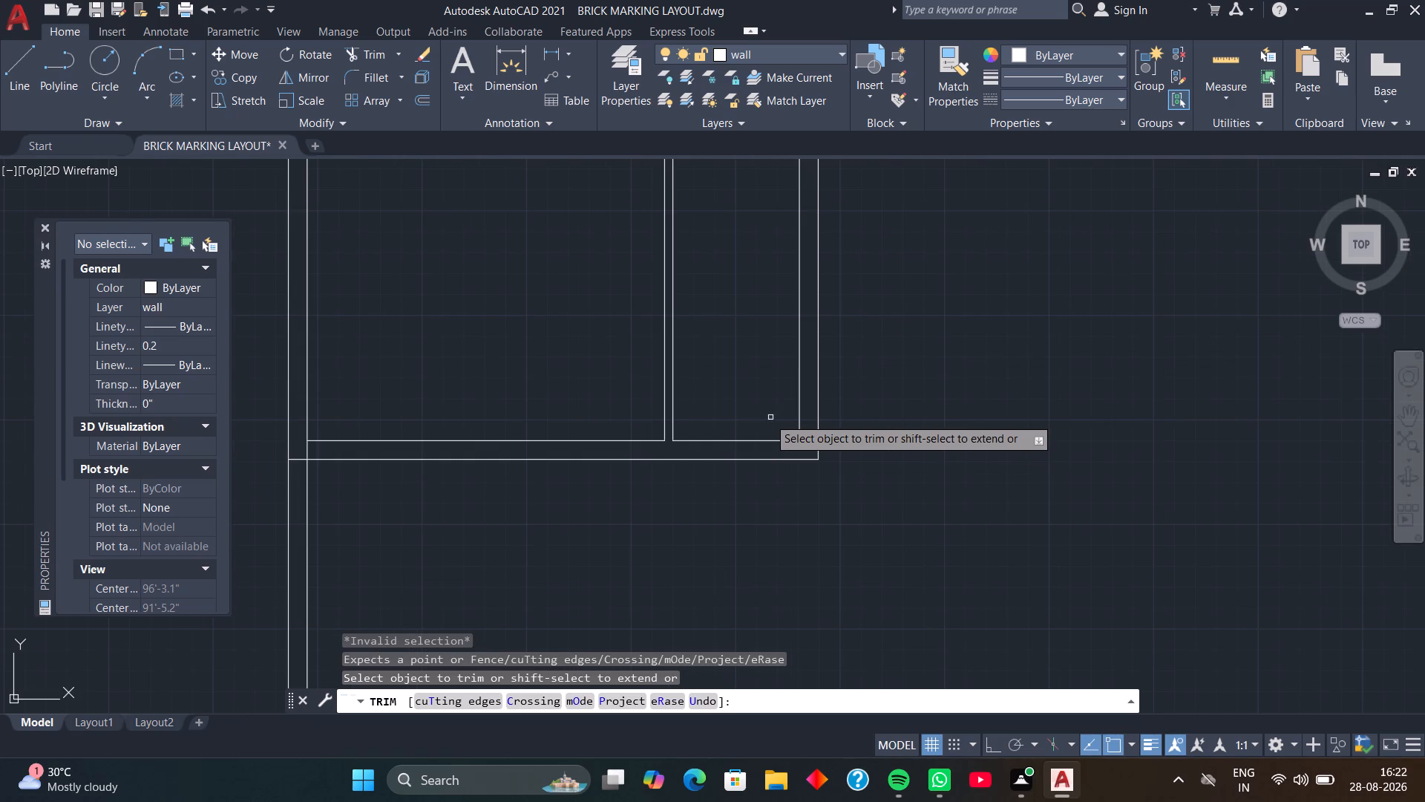
key("space")
Lay out a 4" horizontal partition in the narrow right room, offsetting the room's lower line 8' up for its lower face.
middle_click_drag(761, 411, 820, 503)
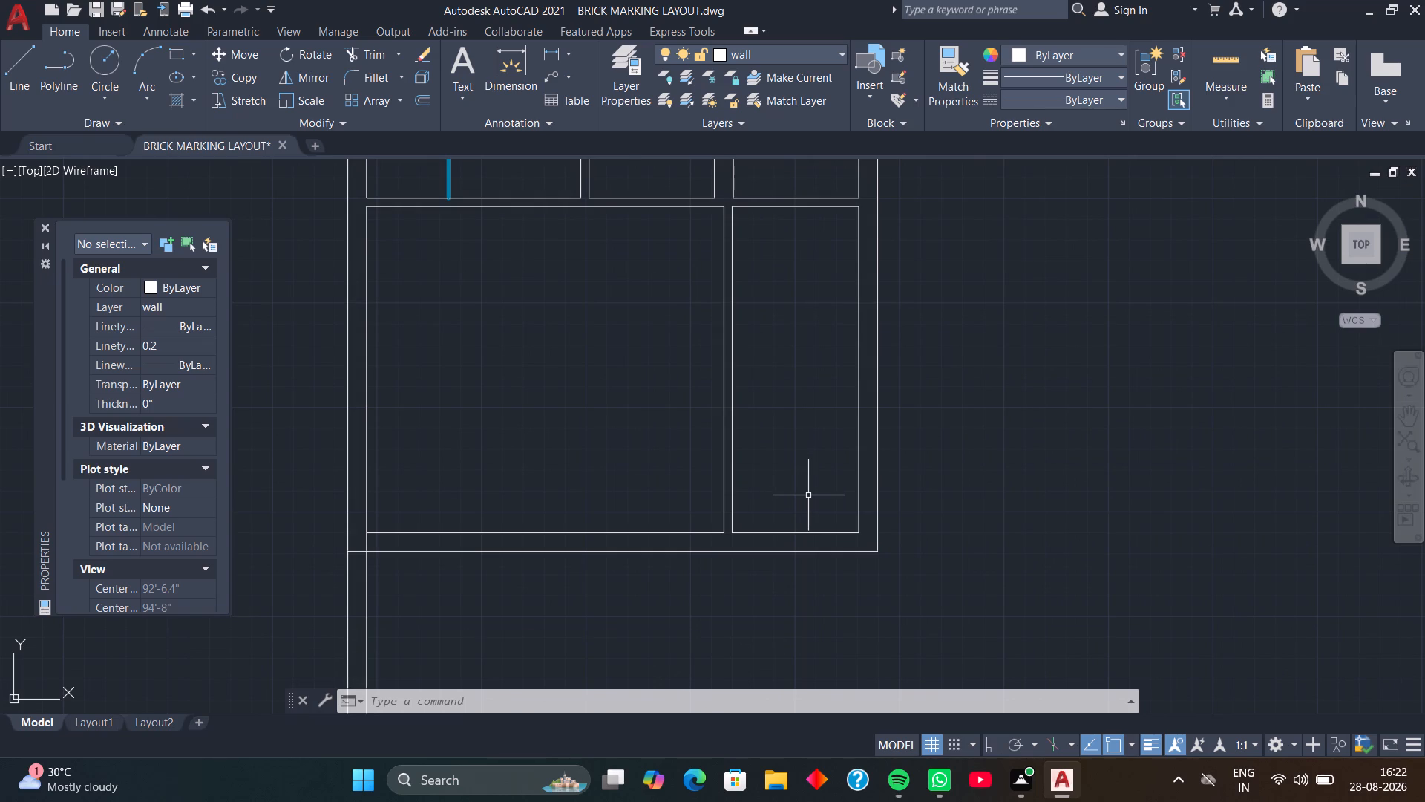
key("o")
key("space")
key("space")
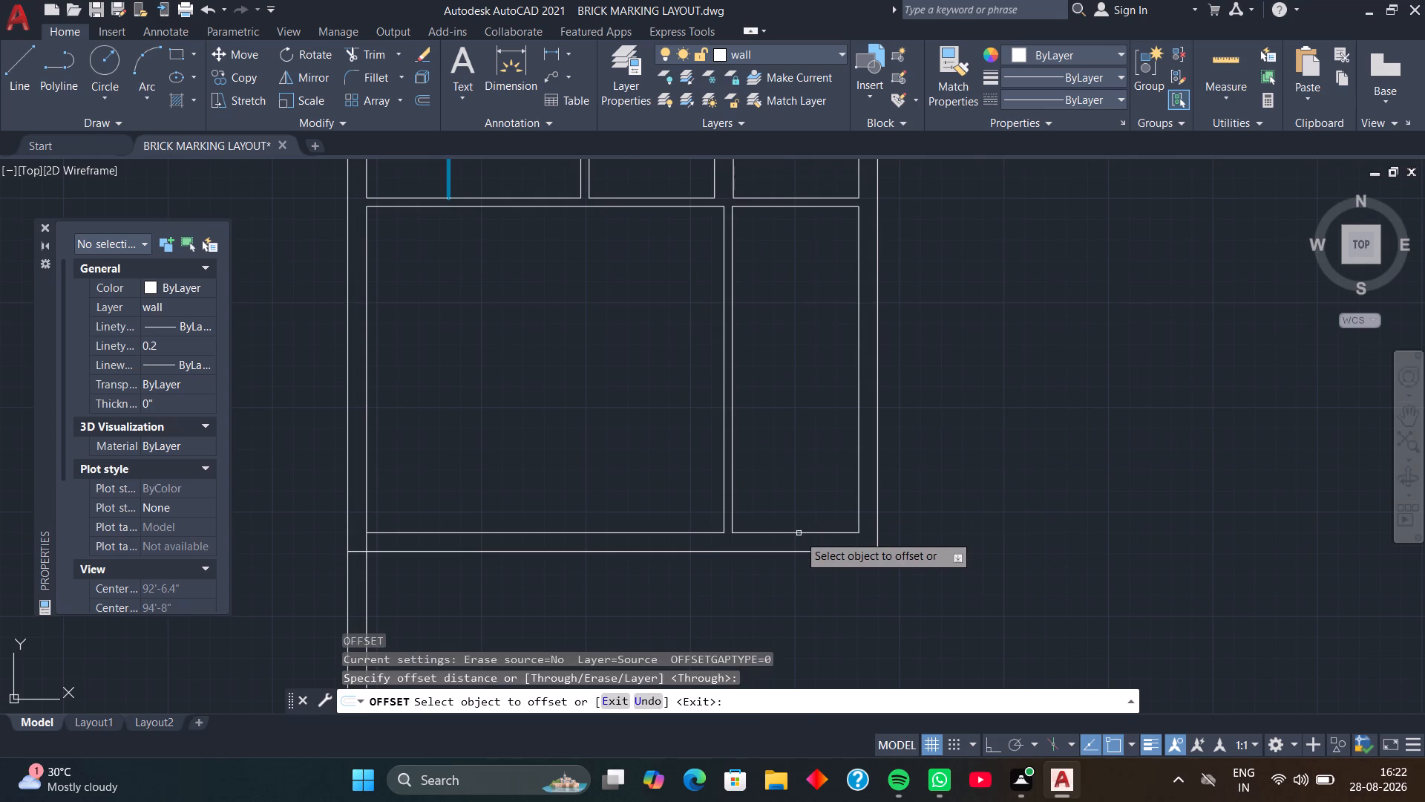
left_click(798, 532)
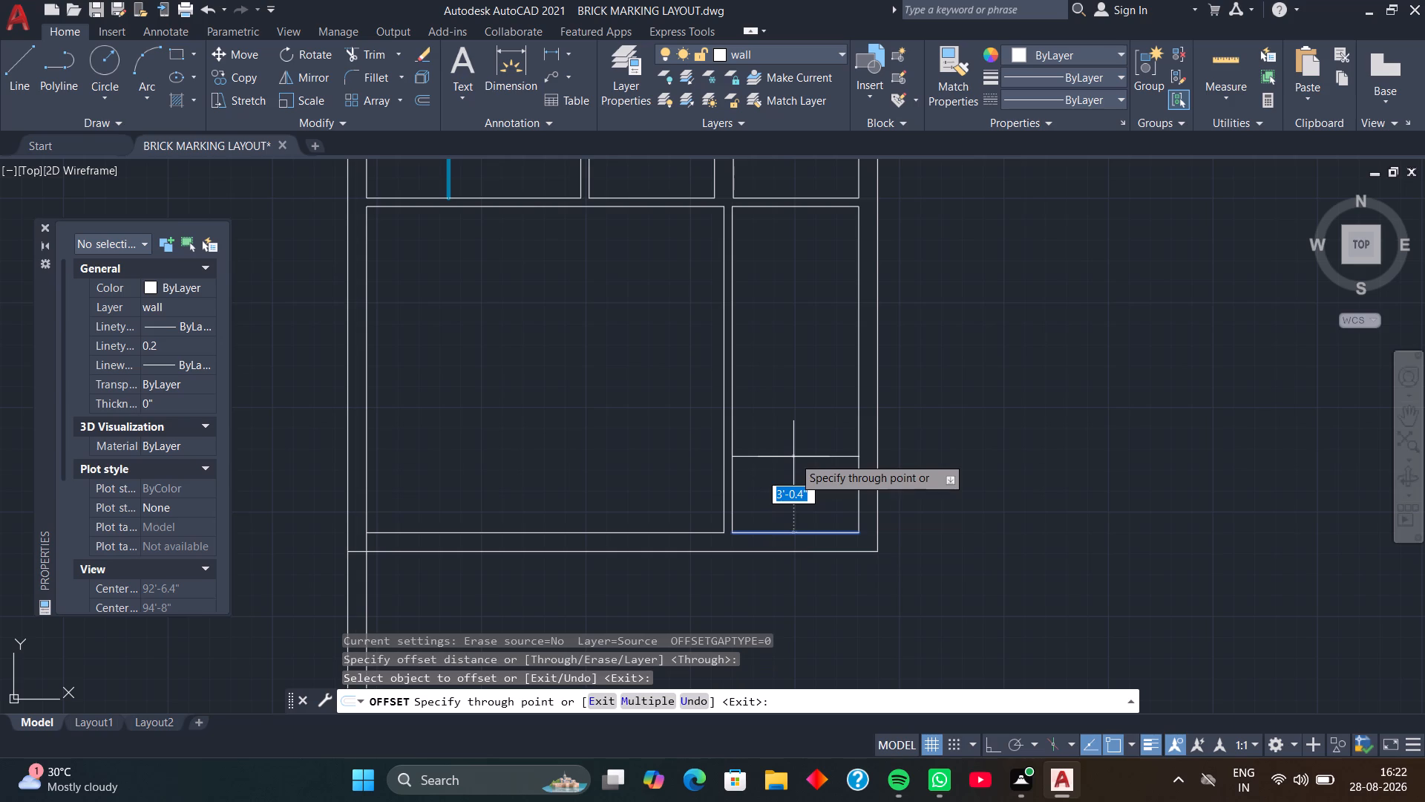
type("8'")
key("Return")
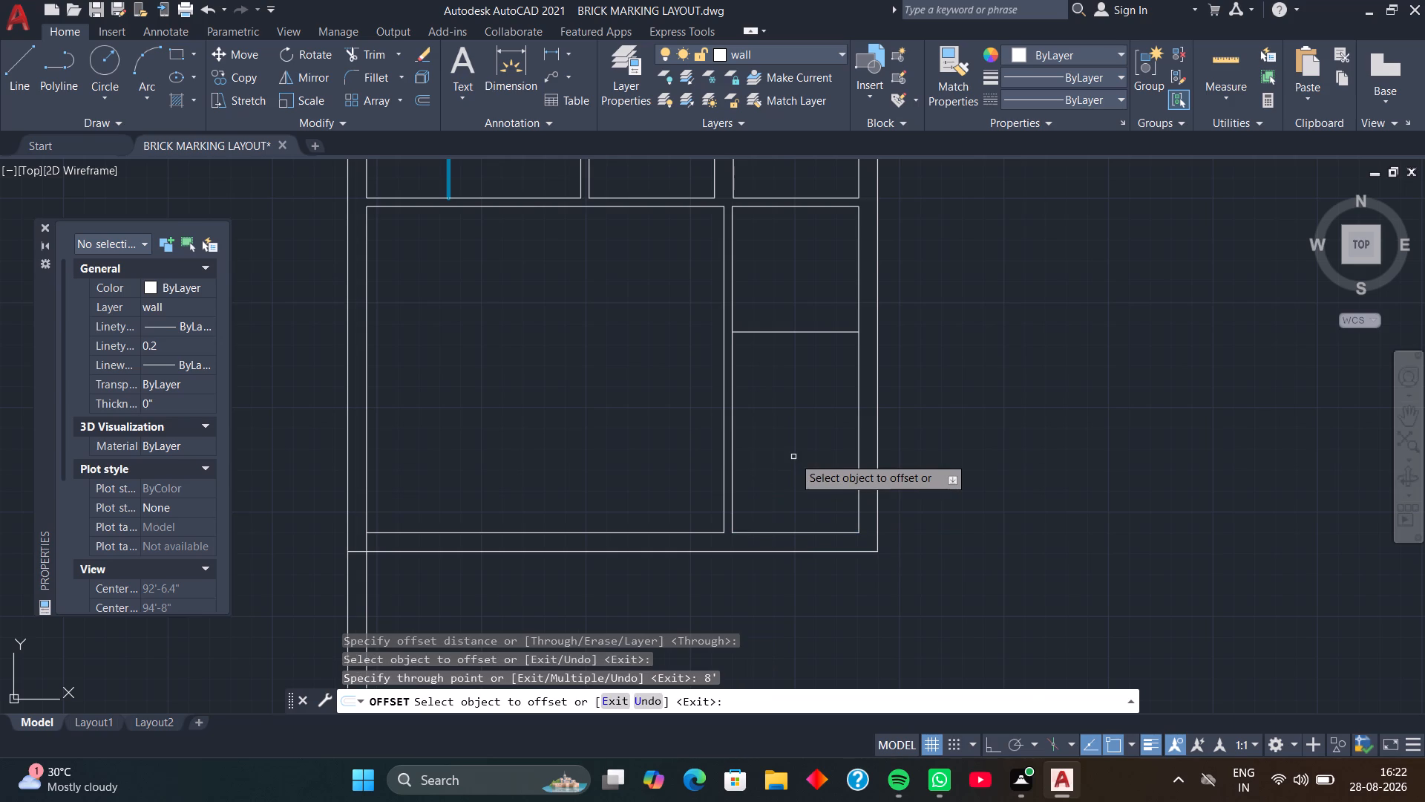
left_click(777, 333)
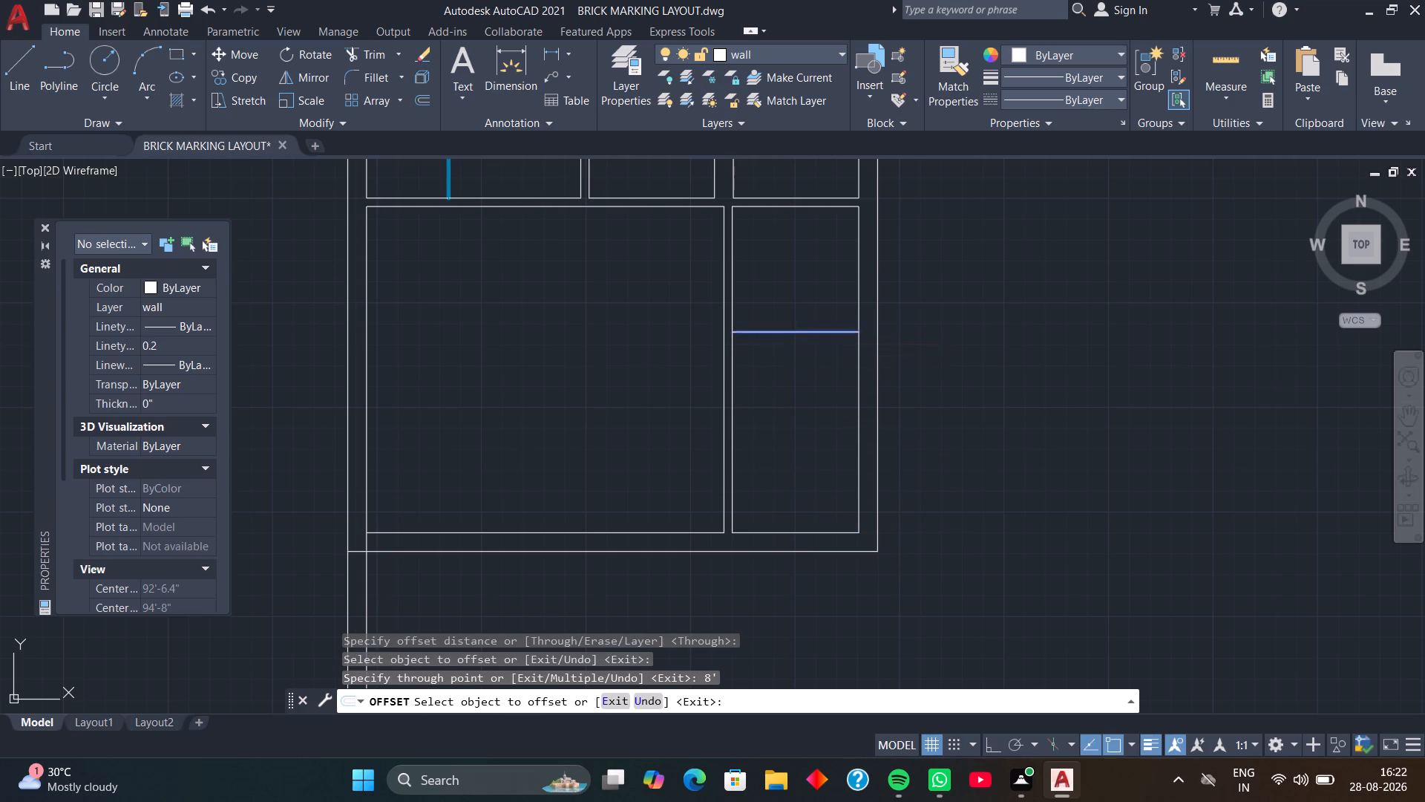
key("4")
key("Return")
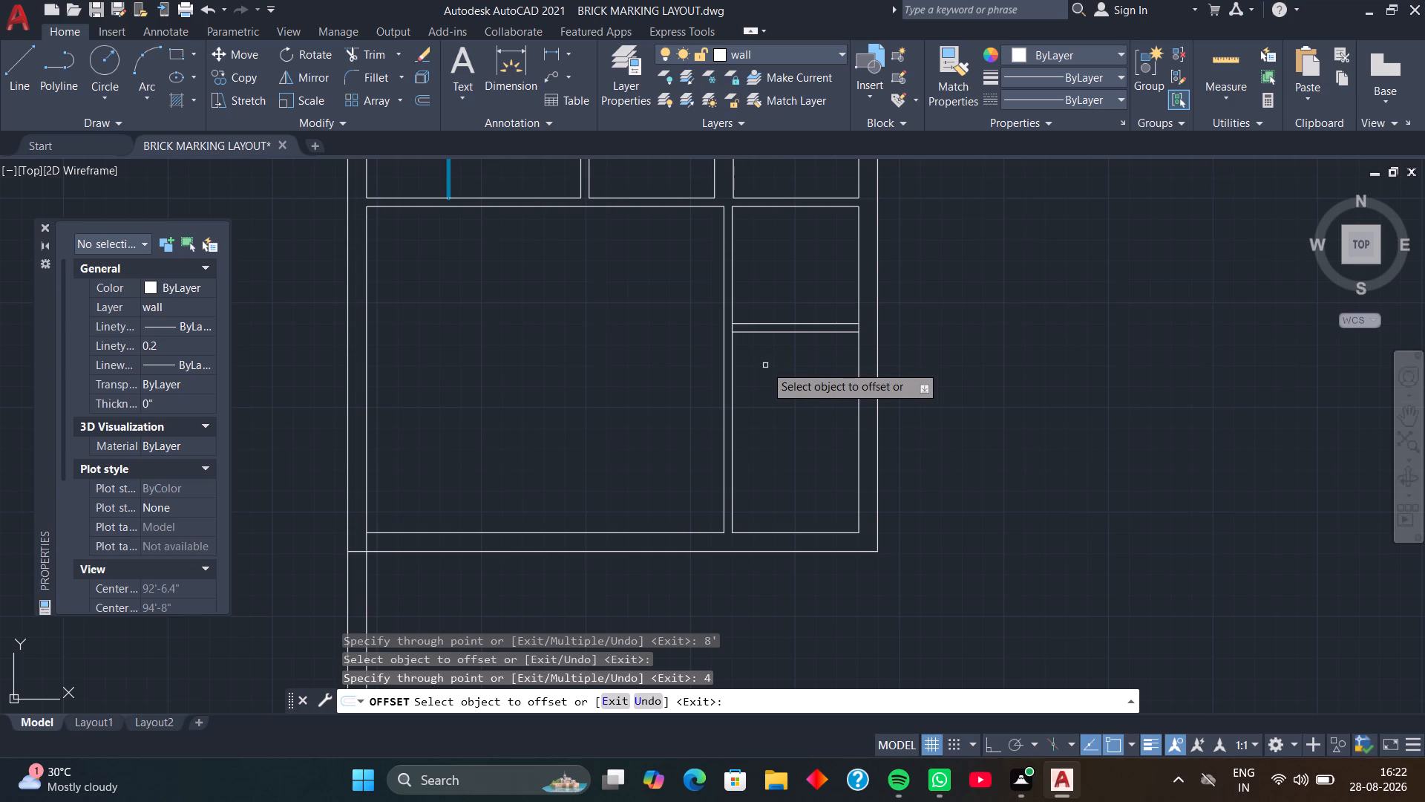
scroll(736, 366, "up", 3)
middle_click_drag(739, 305, 763, 327)
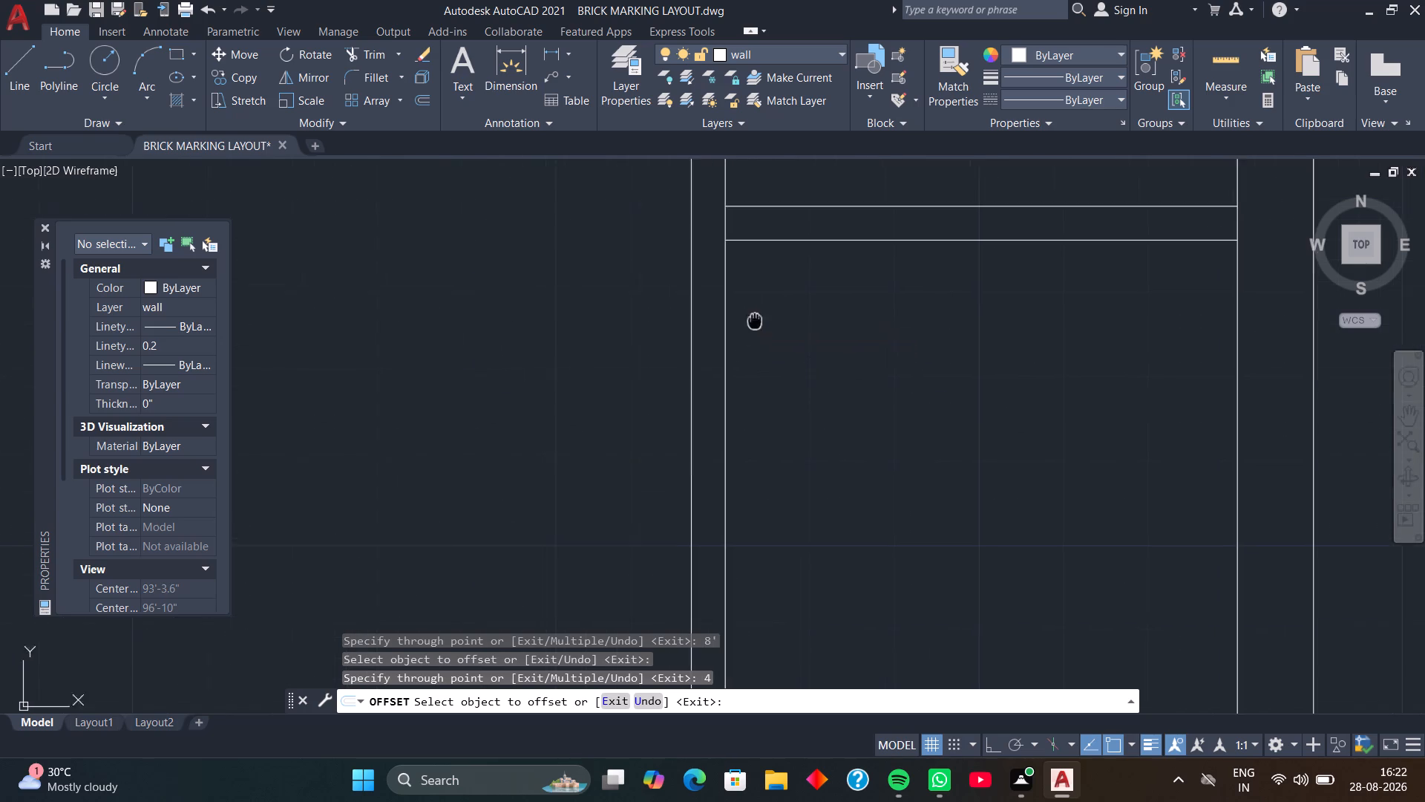
middle_click_drag(763, 327, 826, 401)
key("space")
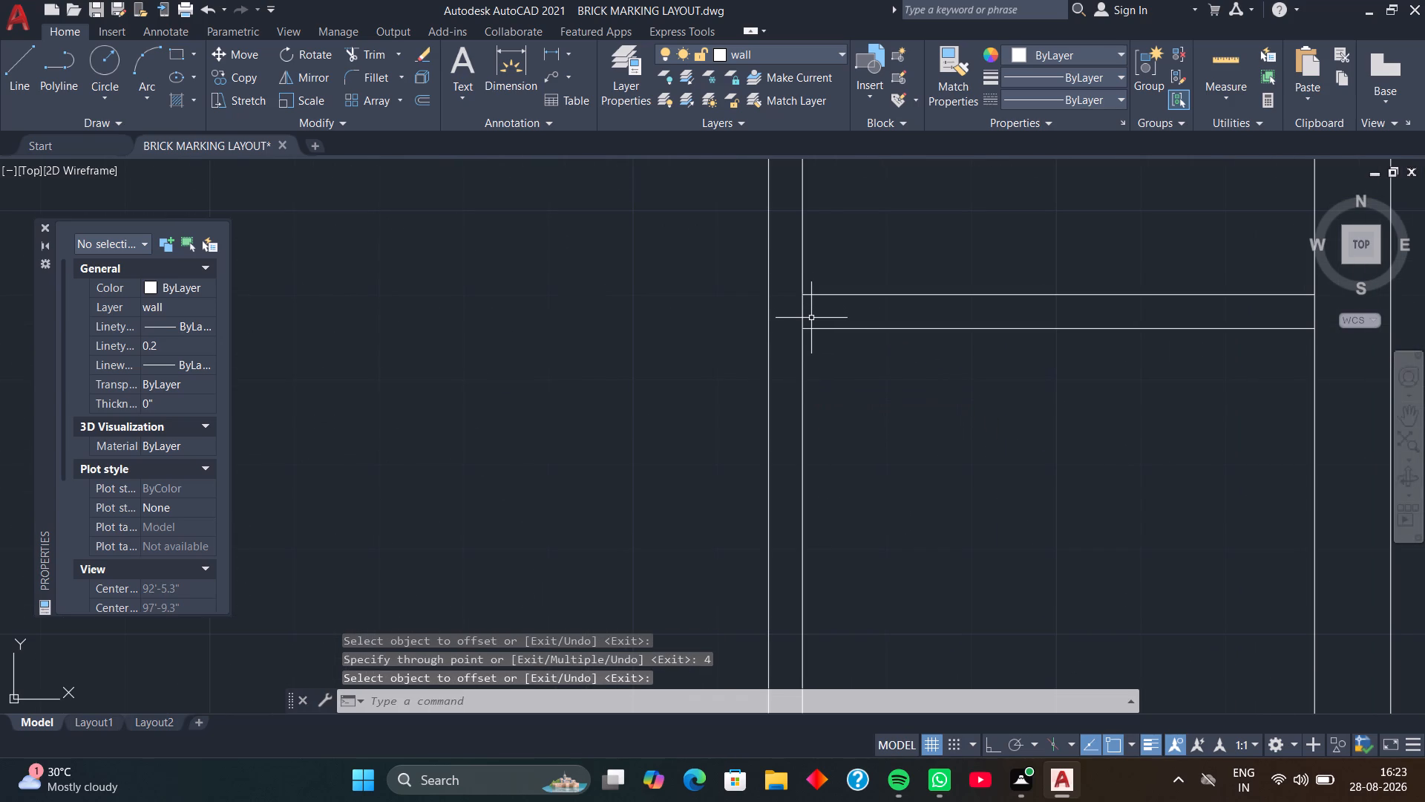
Trim the vertical partition's right face between the two faces of the new 4" horizontal partition.
key("t")
key("r")
key("space")
left_click(803, 314)
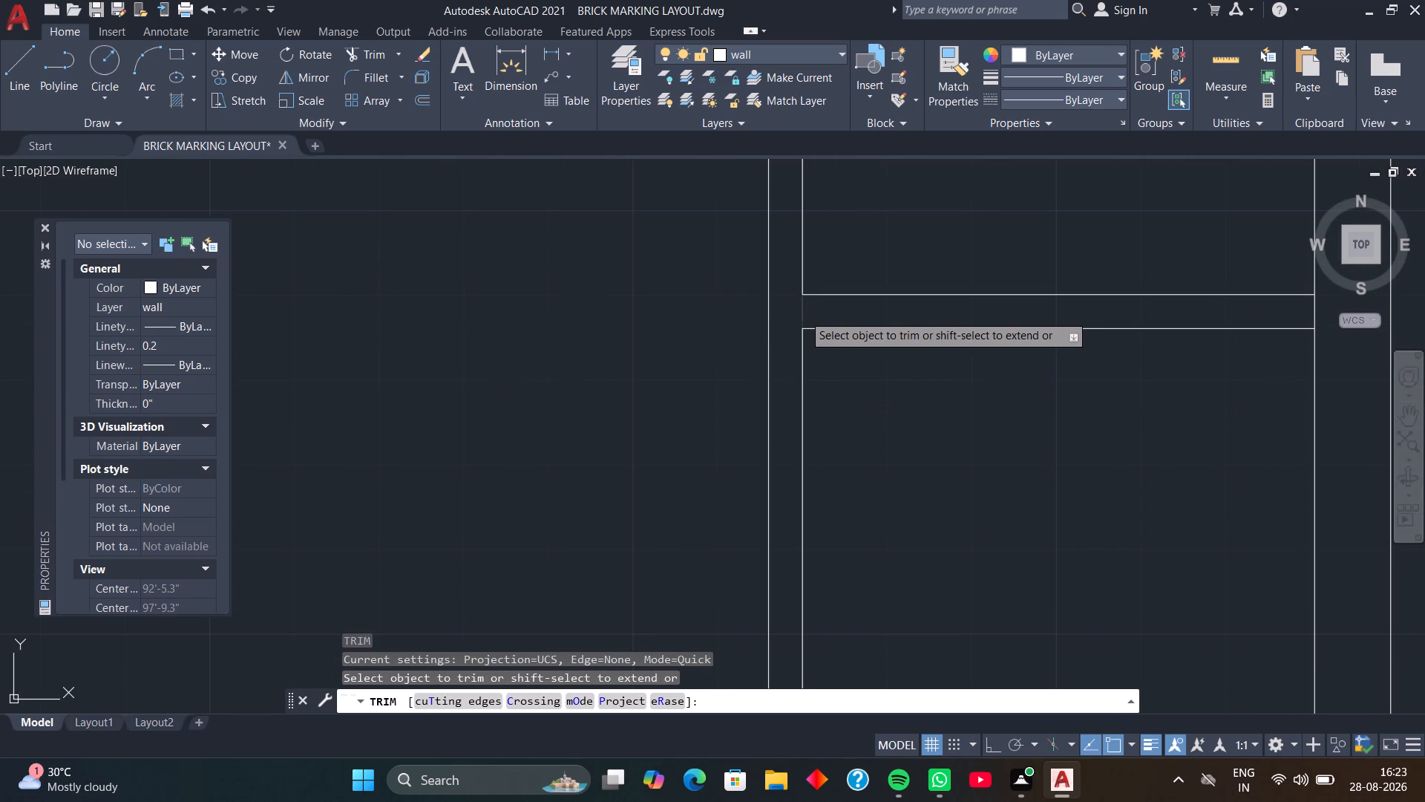
scroll(817, 322, "down", 3)
key("space")
Trim off the left external wall lines below the cross wall and the inner face's stub inside the corner.
scroll(838, 309, "down", 3)
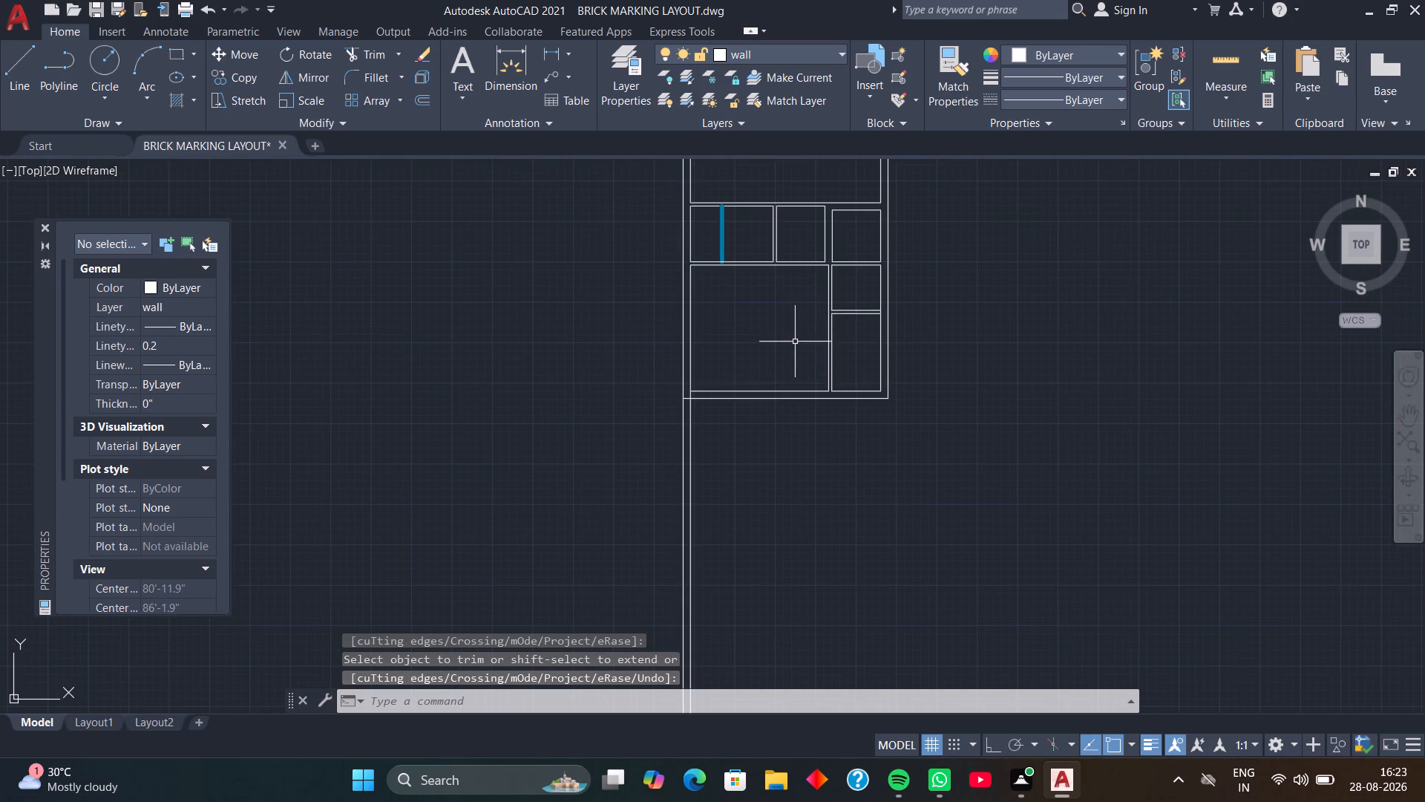
middle_click_drag(791, 342, 839, 296)
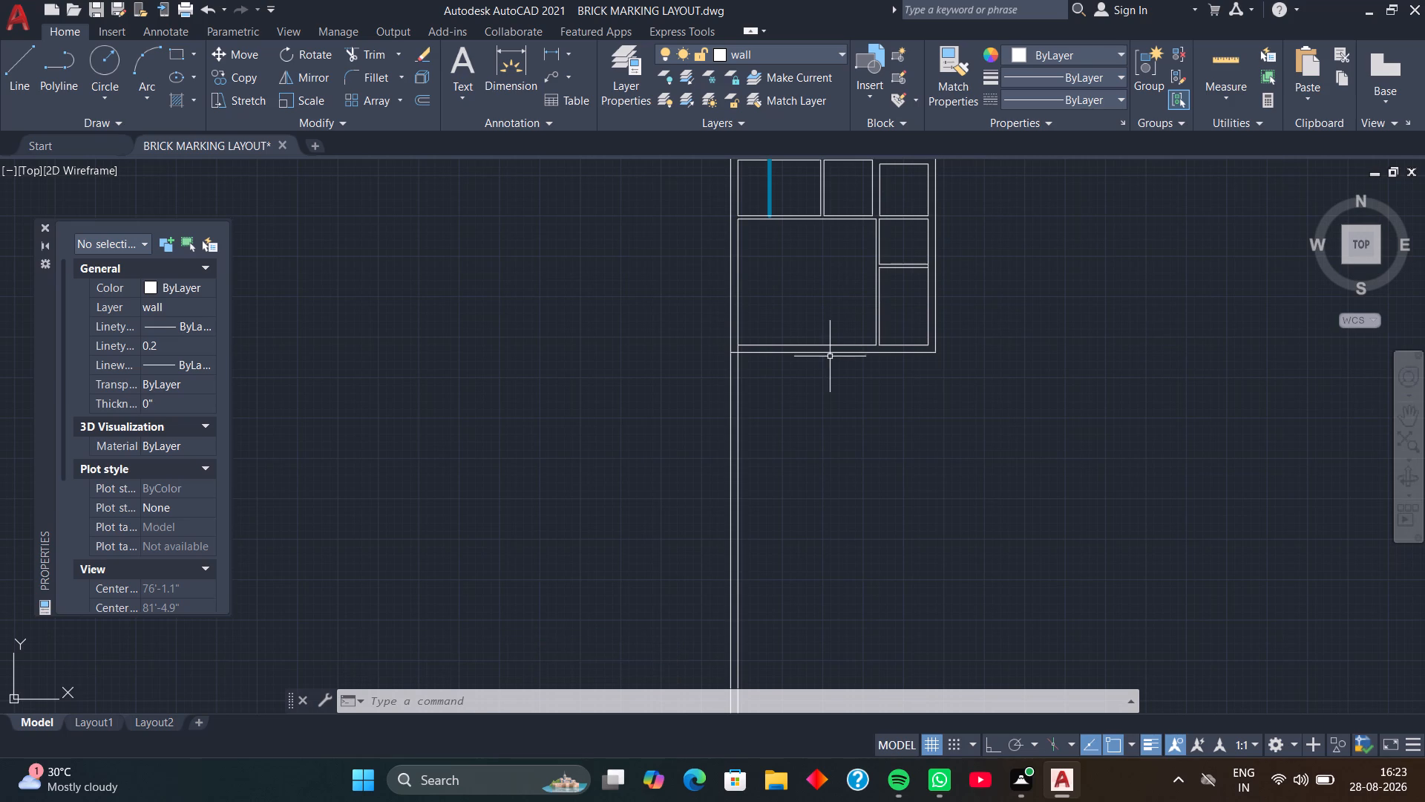
type("tr")
key("space")
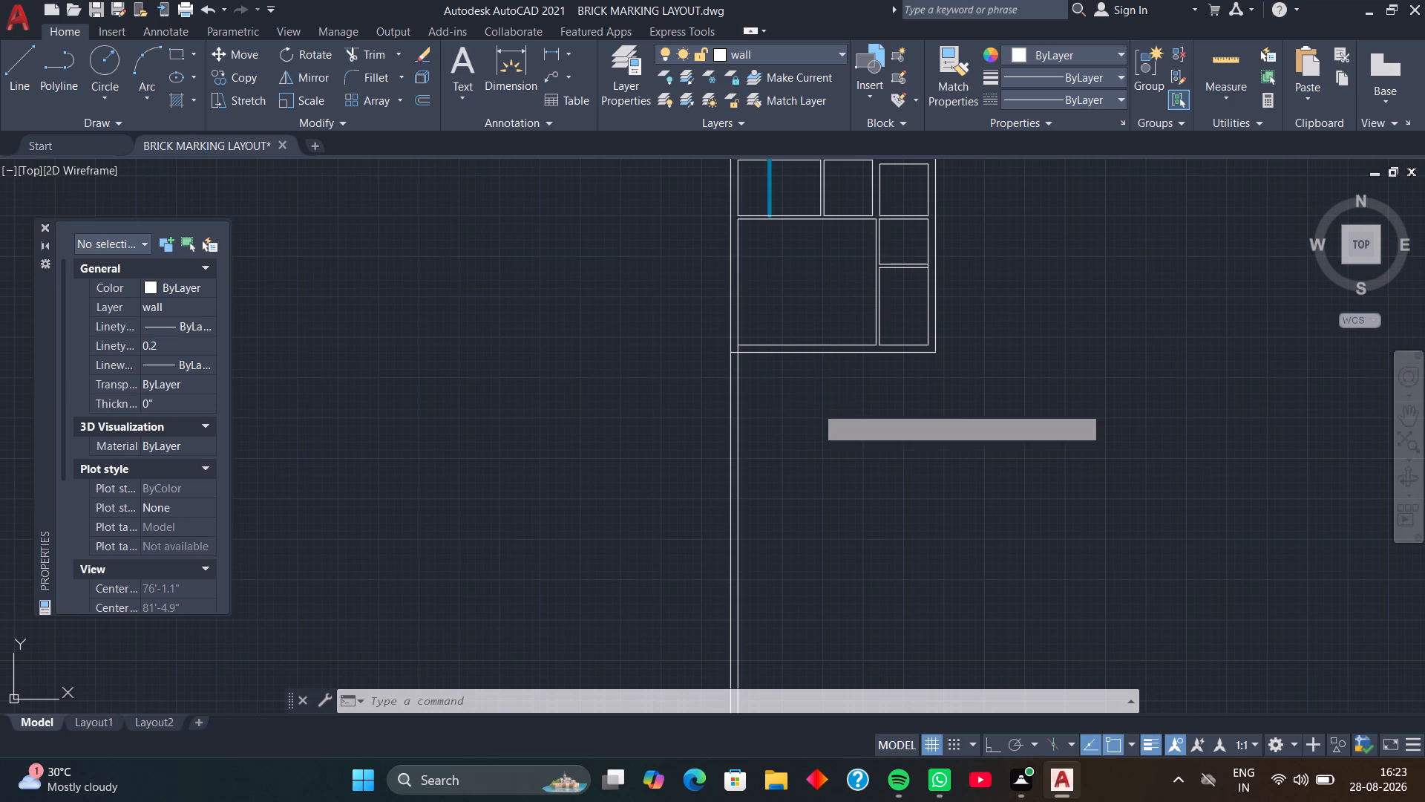
left_click_drag(813, 407, 690, 416)
scroll(742, 362, "up", 2)
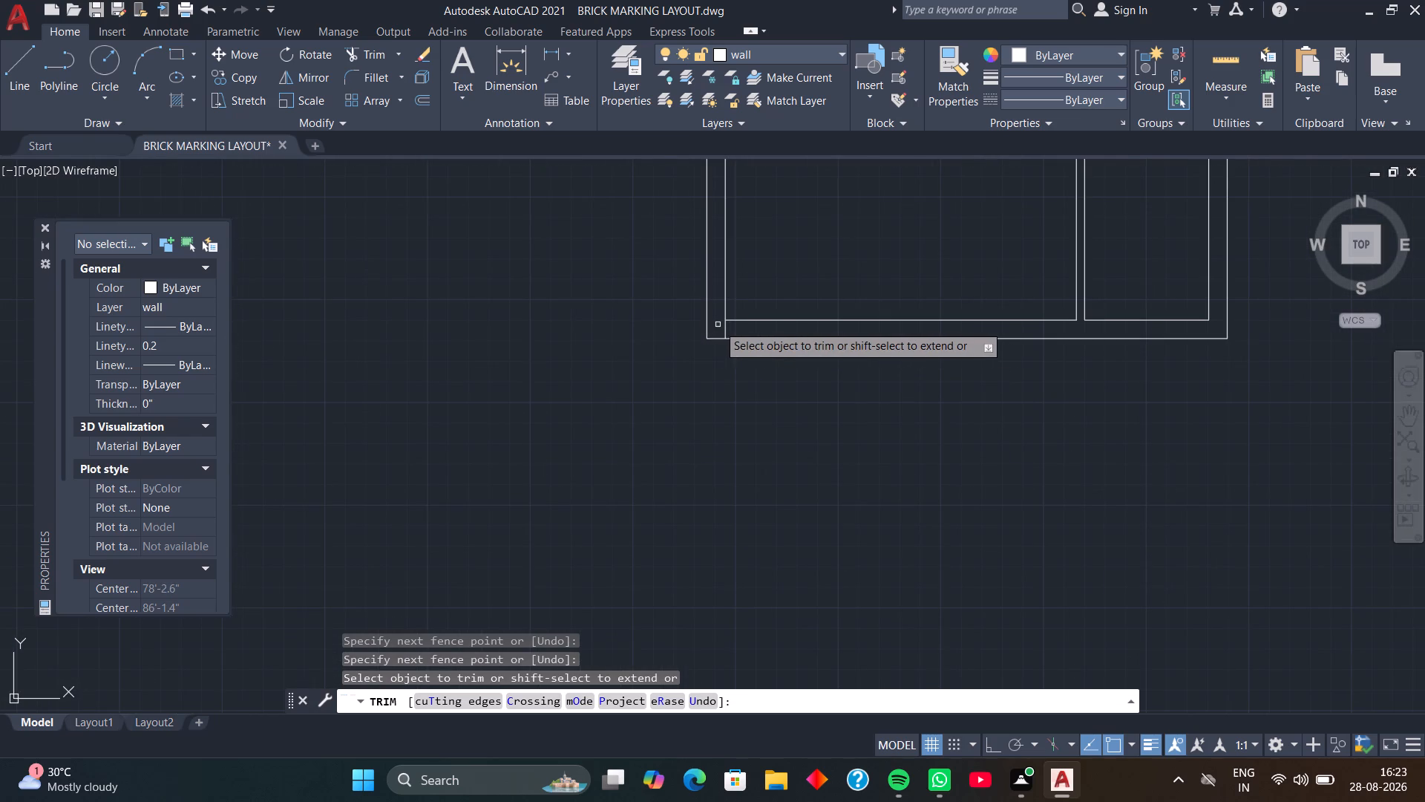
left_click(724, 330)
Trim away the leftover horizontal and vertical outline lines lying below the room layout.
scroll(837, 361, "down", 5)
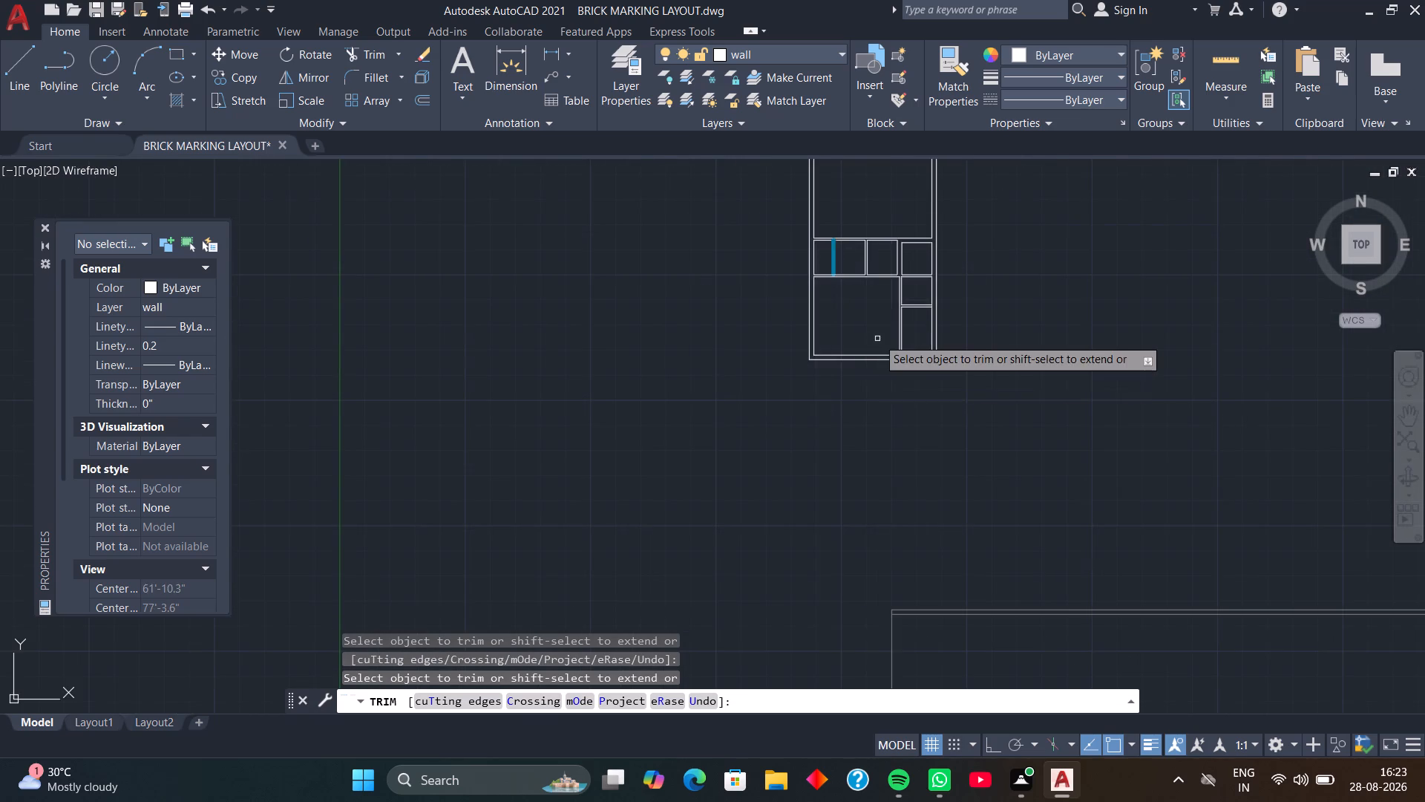
middle_click_drag(876, 327, 606, 348)
scroll(897, 442, "down", 2)
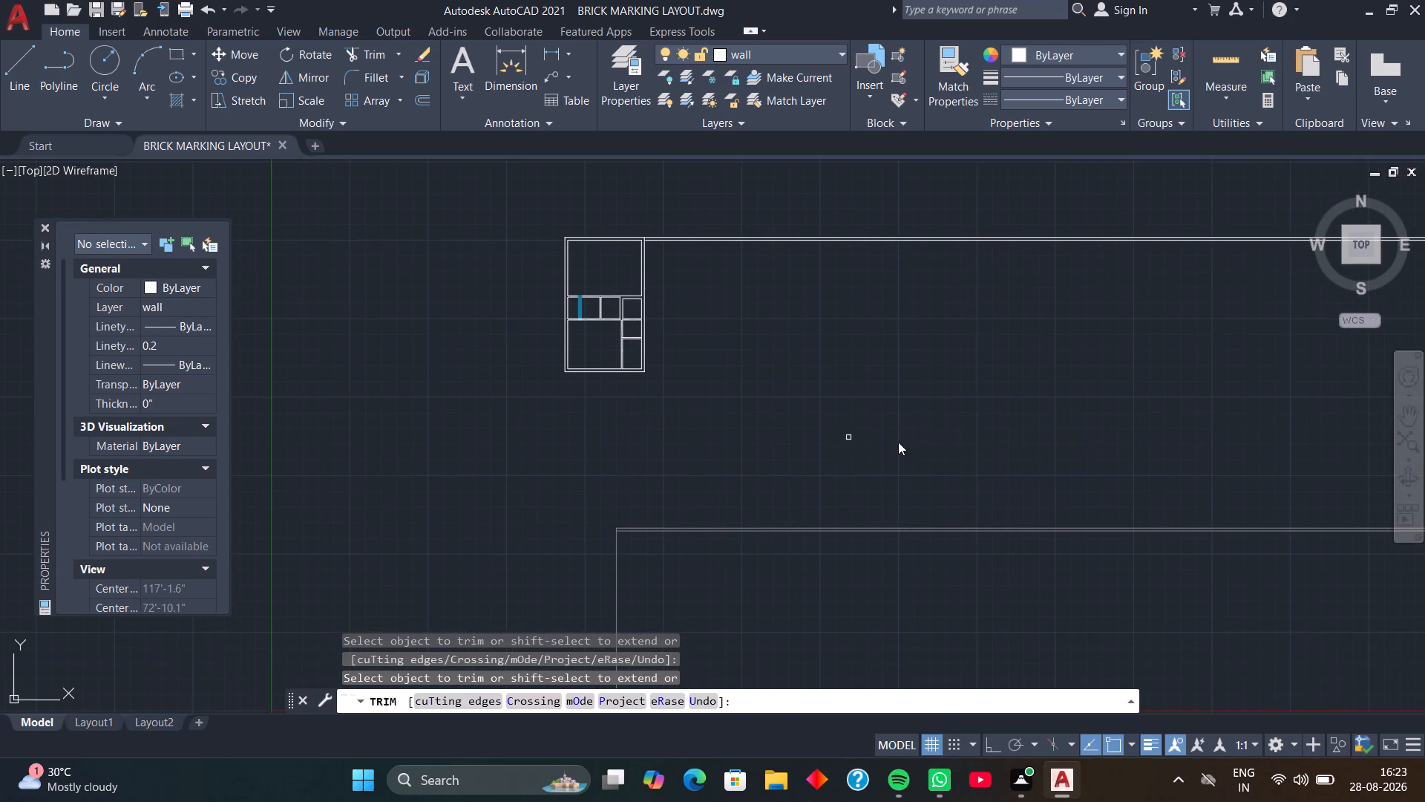
scroll(898, 442, "down", 2)
scroll(951, 490, "down", 1)
middle_click_drag(940, 474, 898, 383)
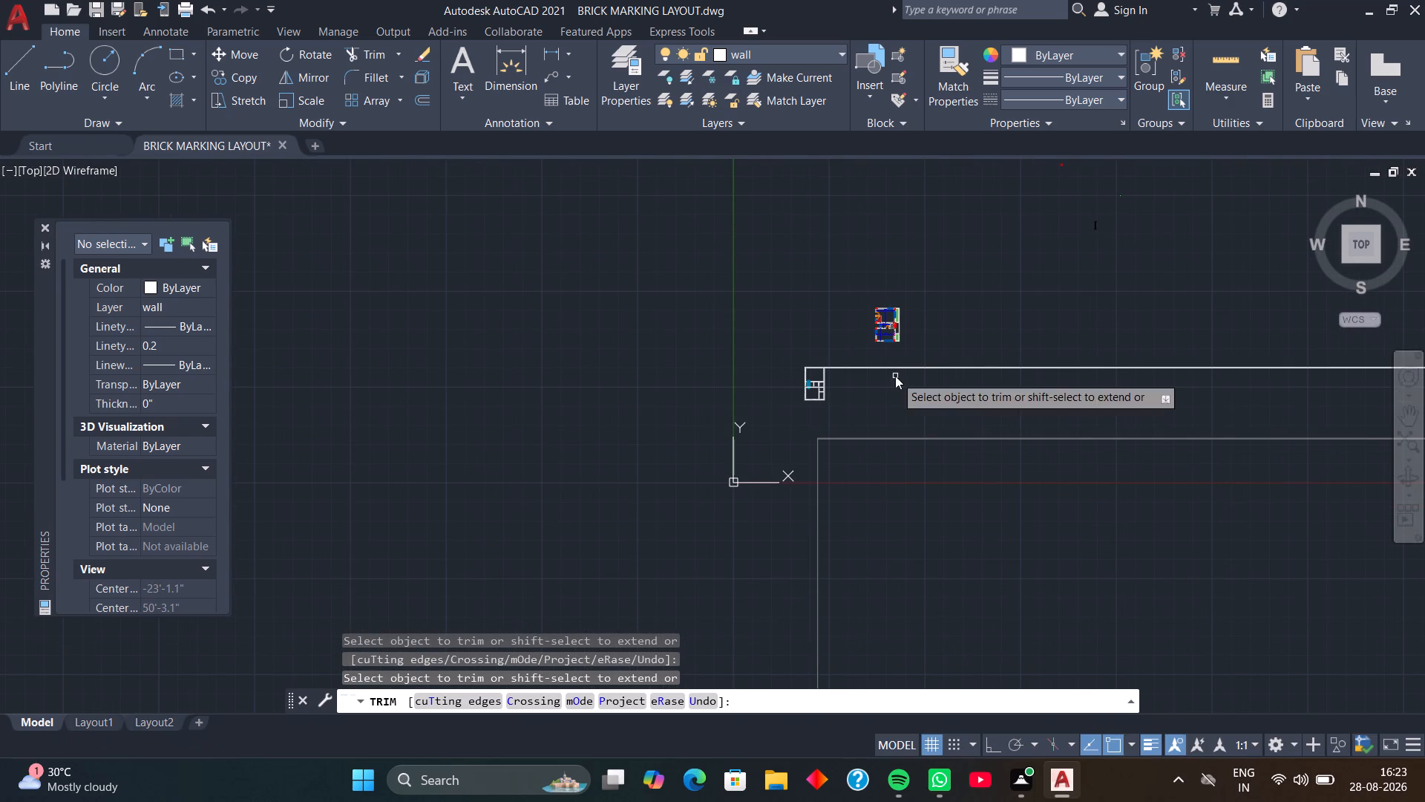
left_click_drag(918, 414, 804, 472)
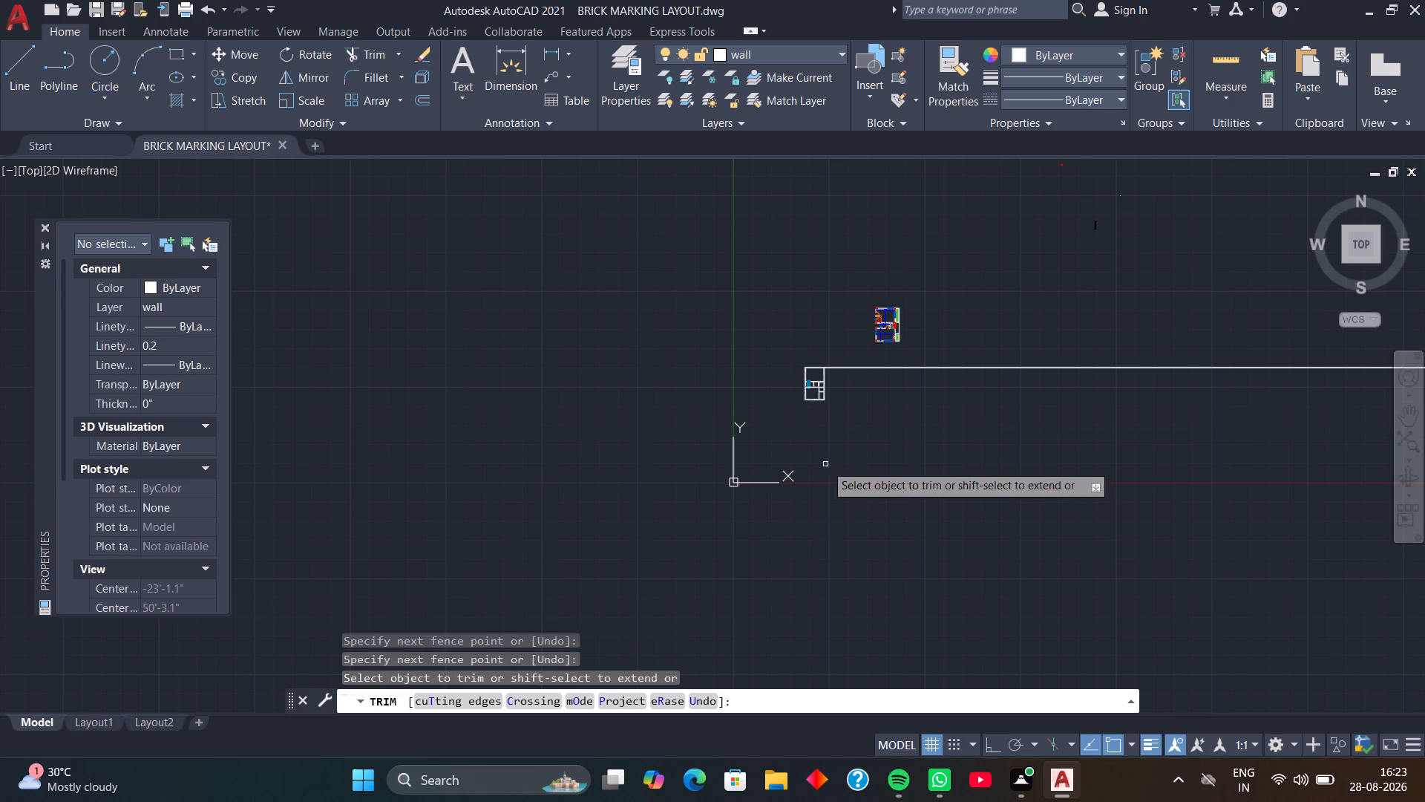
middle_click_drag(964, 420, 894, 548)
middle_click_drag(851, 522, 856, 508)
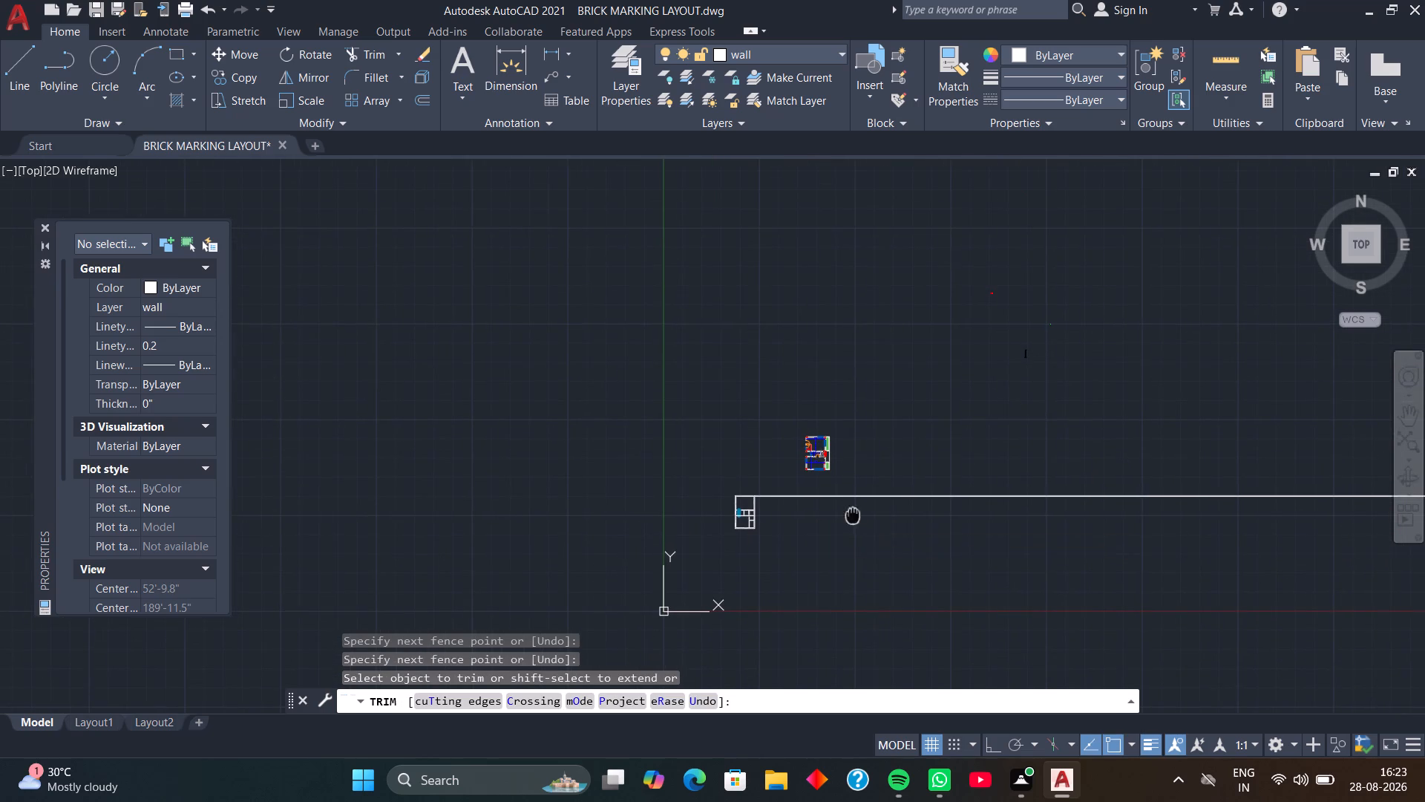
middle_click_drag(856, 508, 861, 463)
scroll(807, 468, "up", 3)
middle_click_drag(706, 418, 811, 402)
scroll(782, 425, "up", 1)
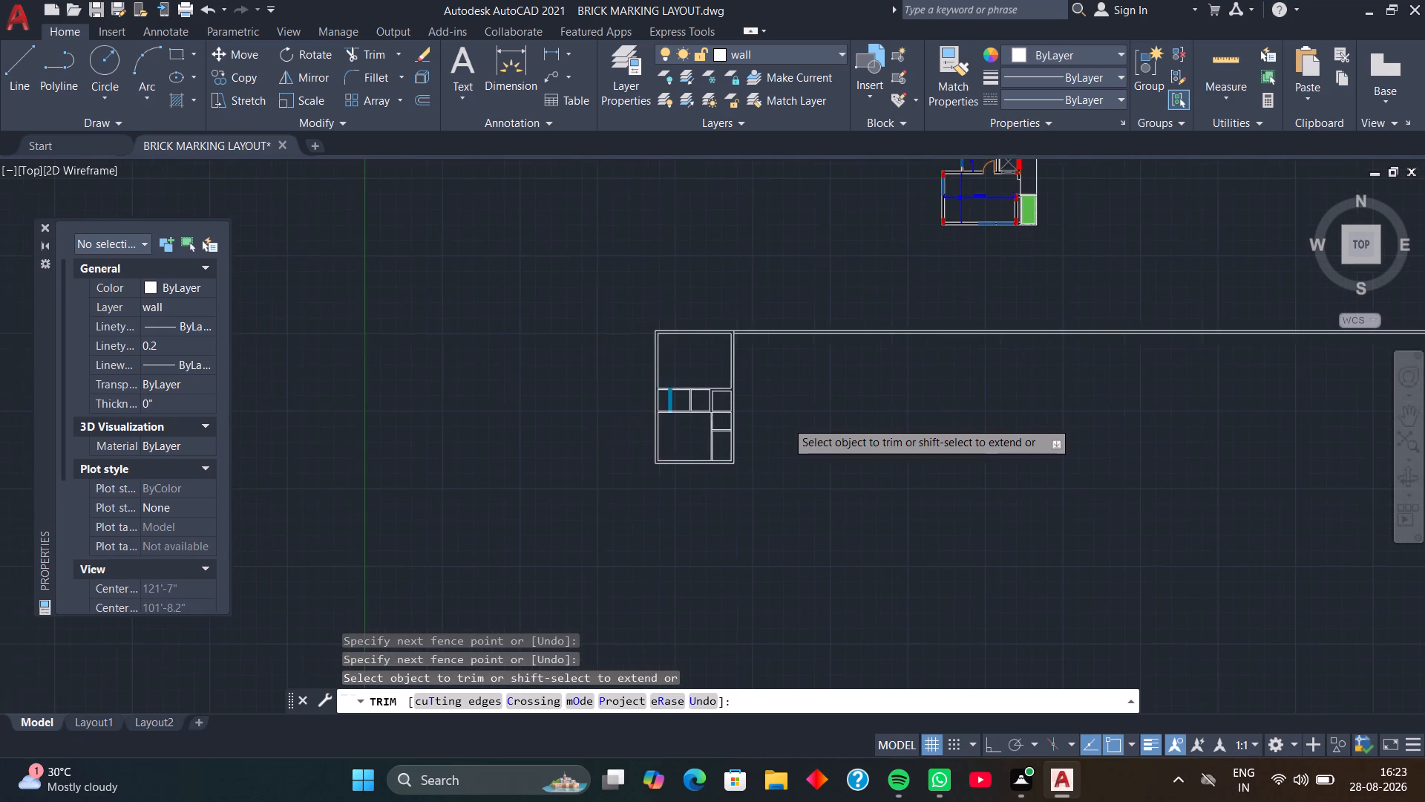
scroll(782, 425, "up", 2)
key("space")
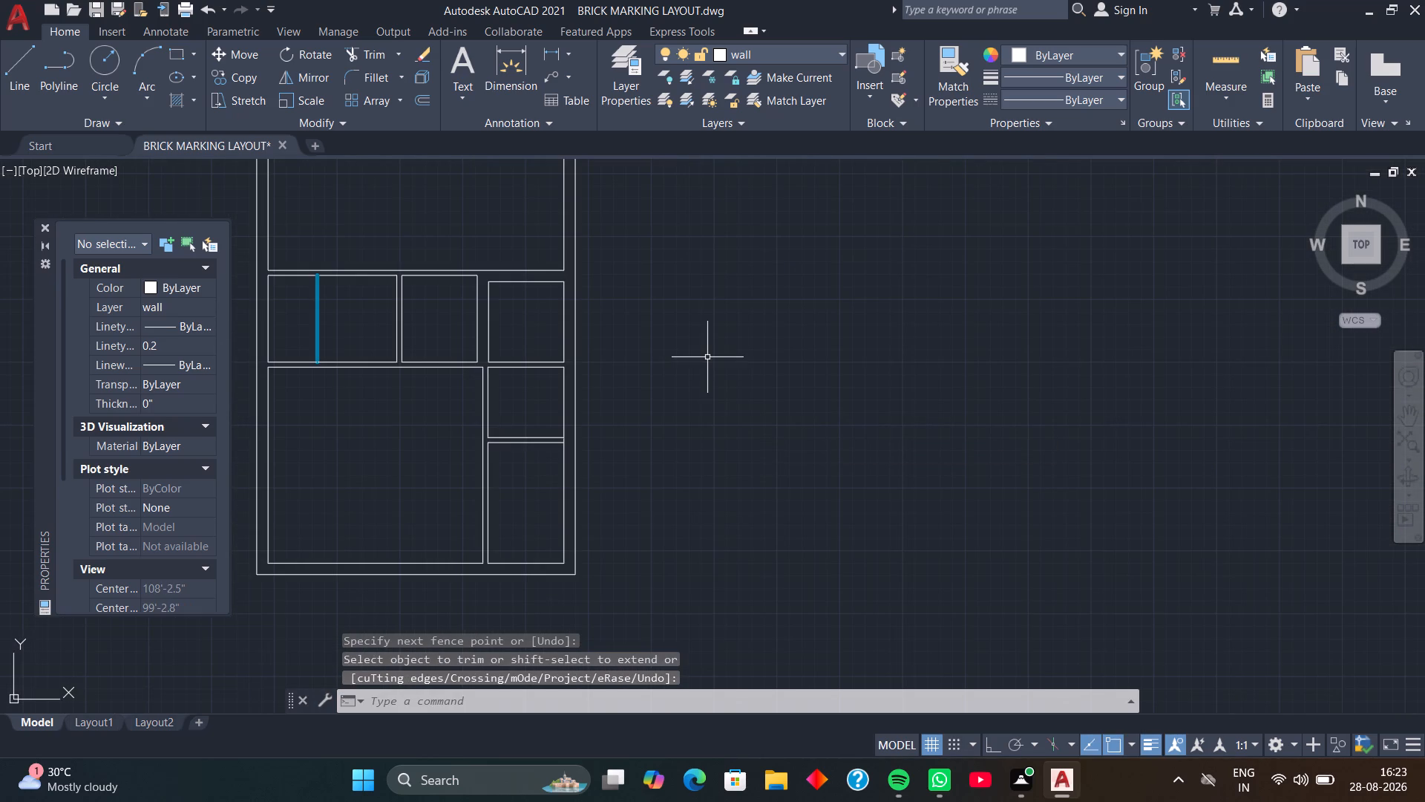
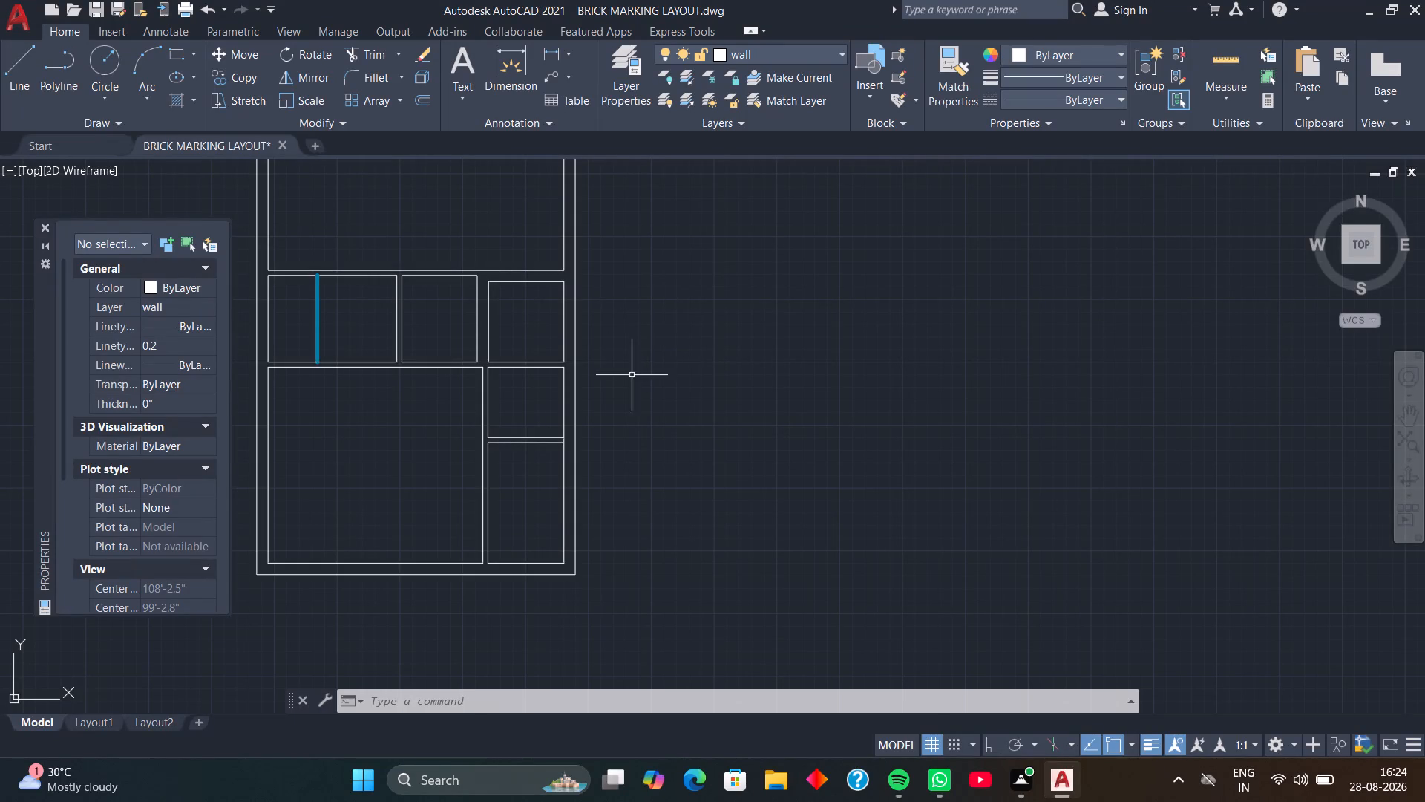
Measure the sizes of the rooms in the lower part of the layout with Quick Measure.
middle_click_drag(613, 342, 701, 310)
scroll(705, 305, "up", 1)
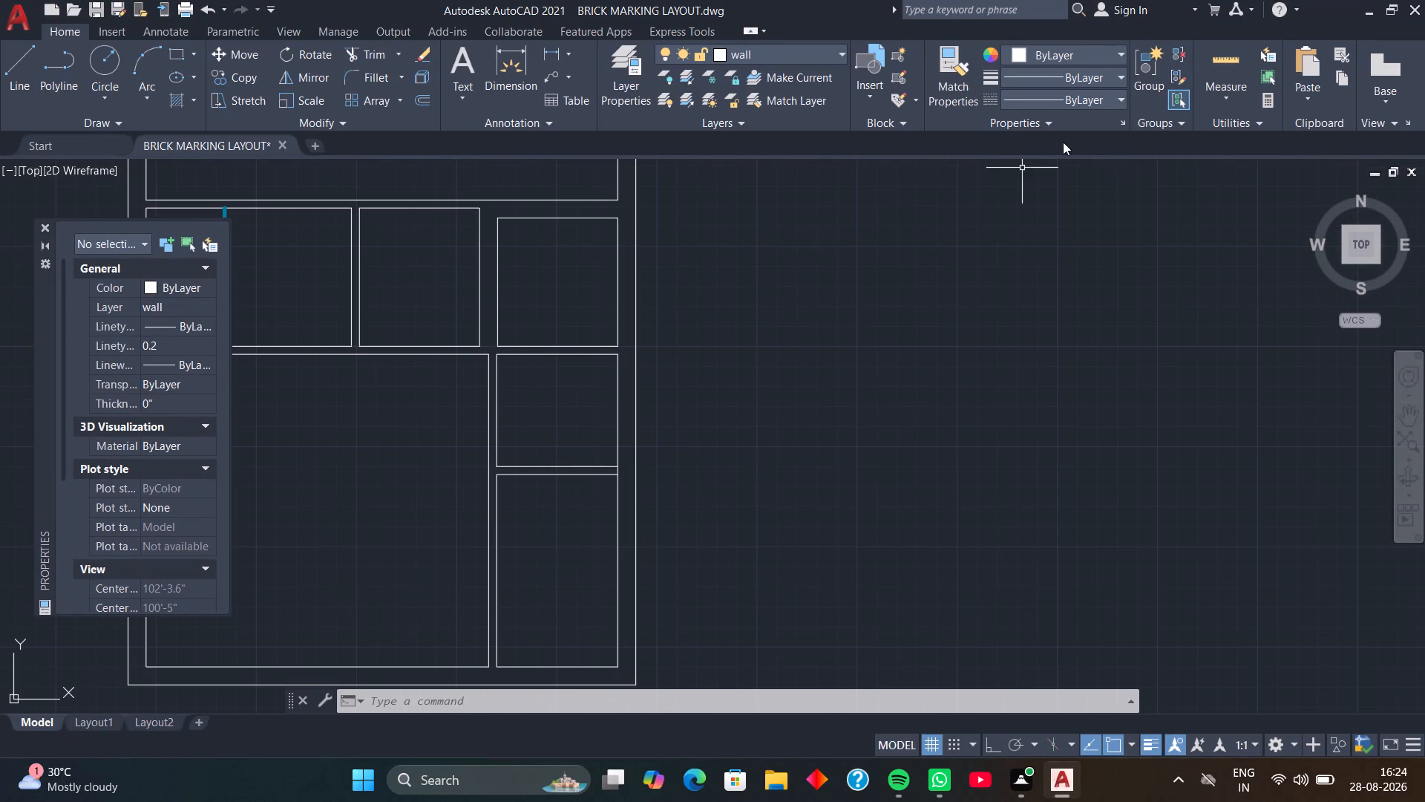
left_click(1234, 63)
scroll(713, 411, "down", 3)
middle_click_drag(706, 414, 873, 341)
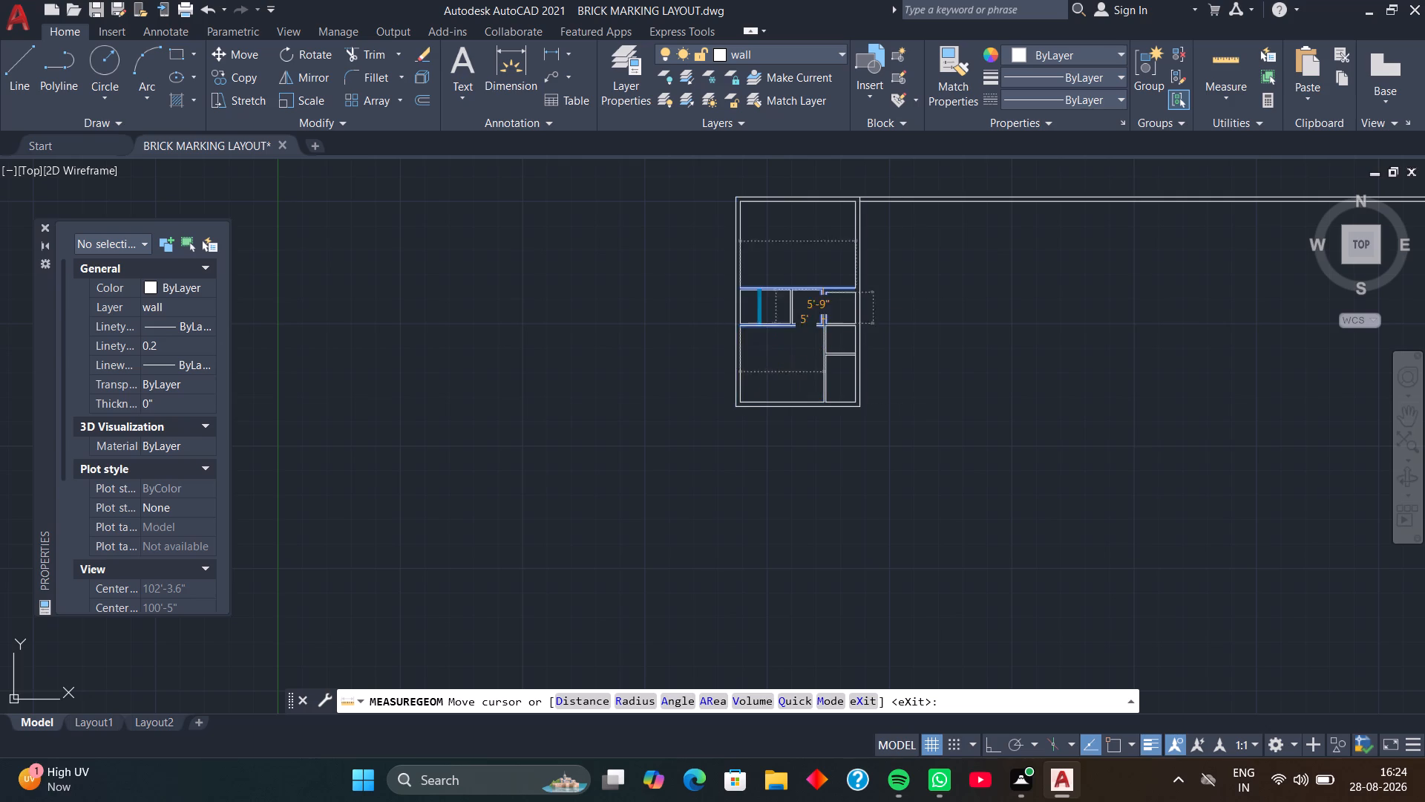
scroll(840, 331, "up", 3)
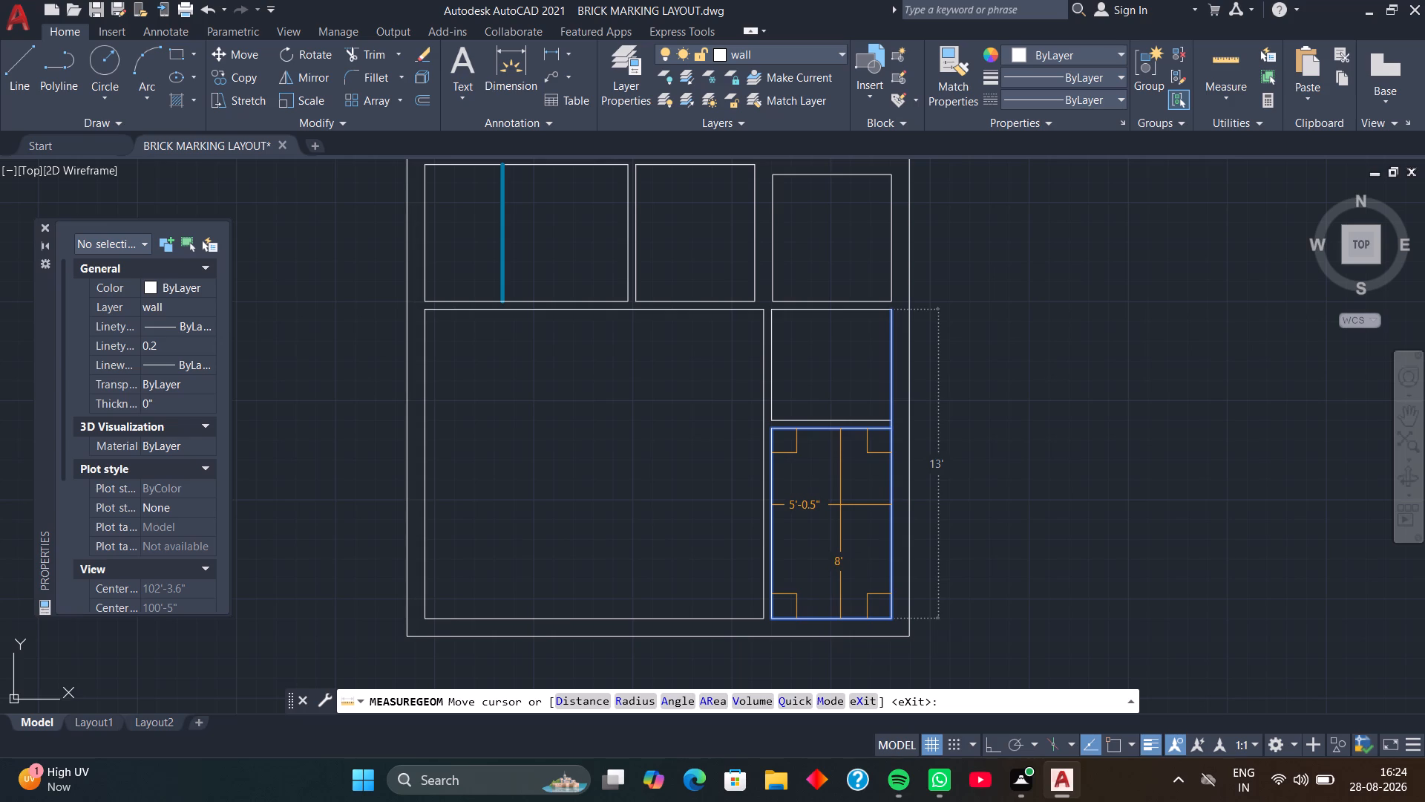
key("space")
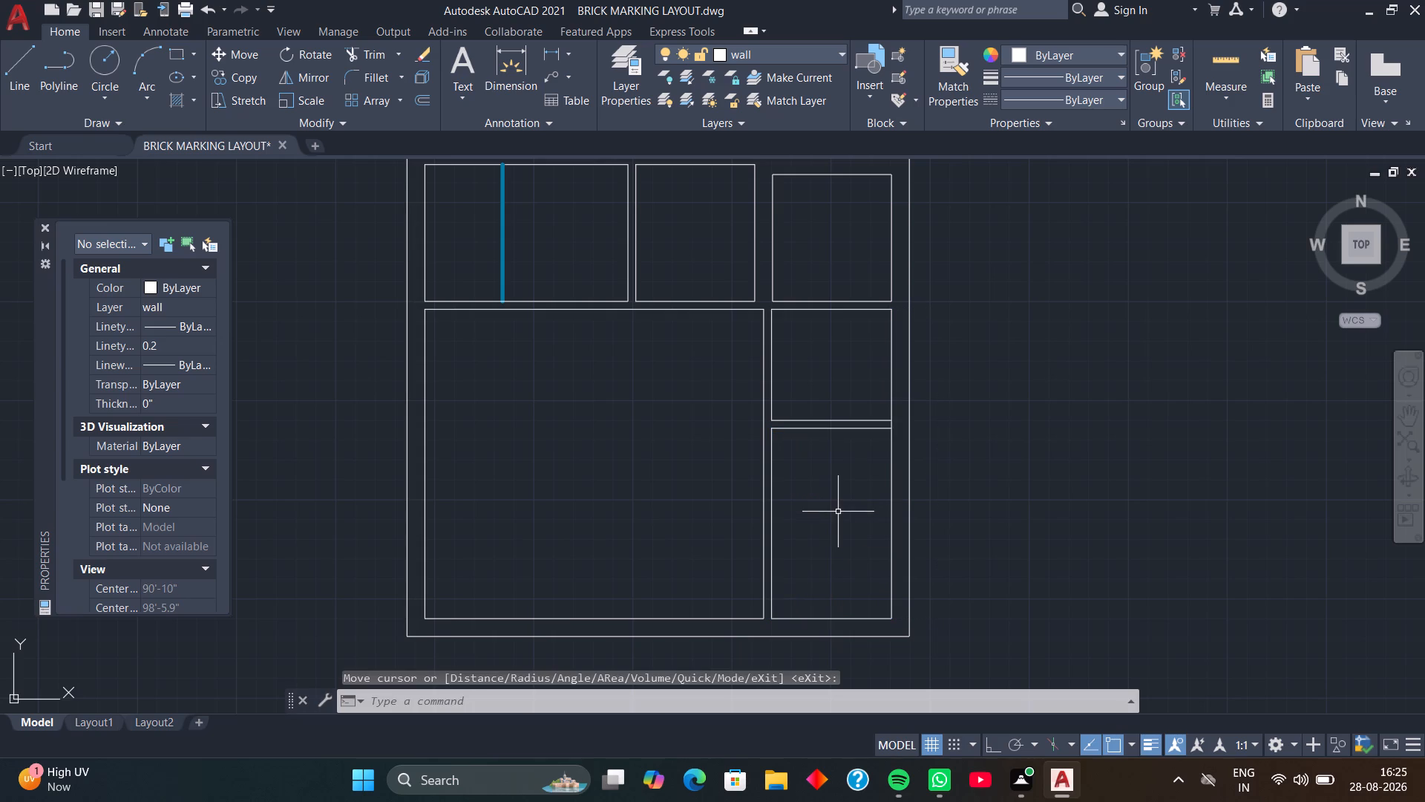
Extend the cross wall's lower line to the outer face of the right external wall.
key("e")
type("x")
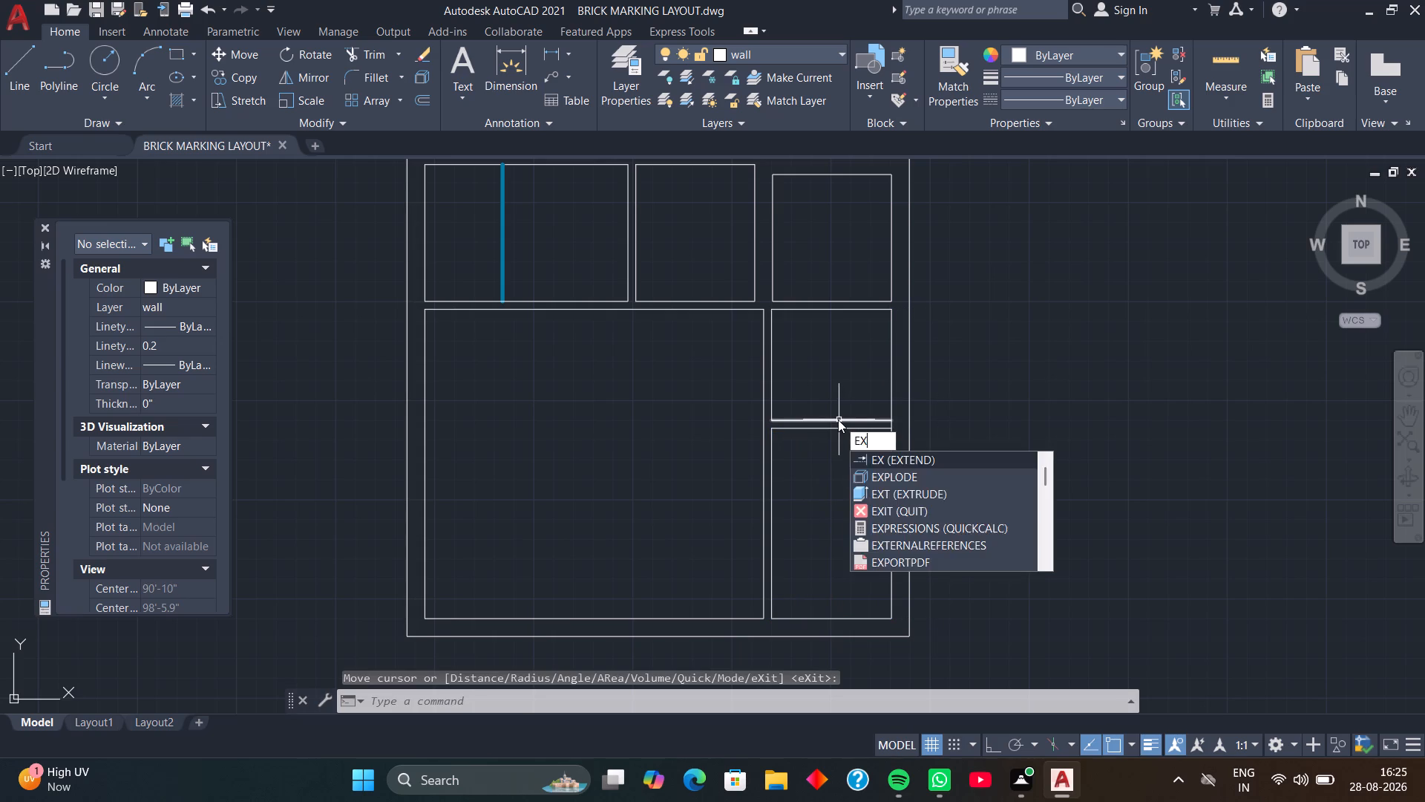
key("space")
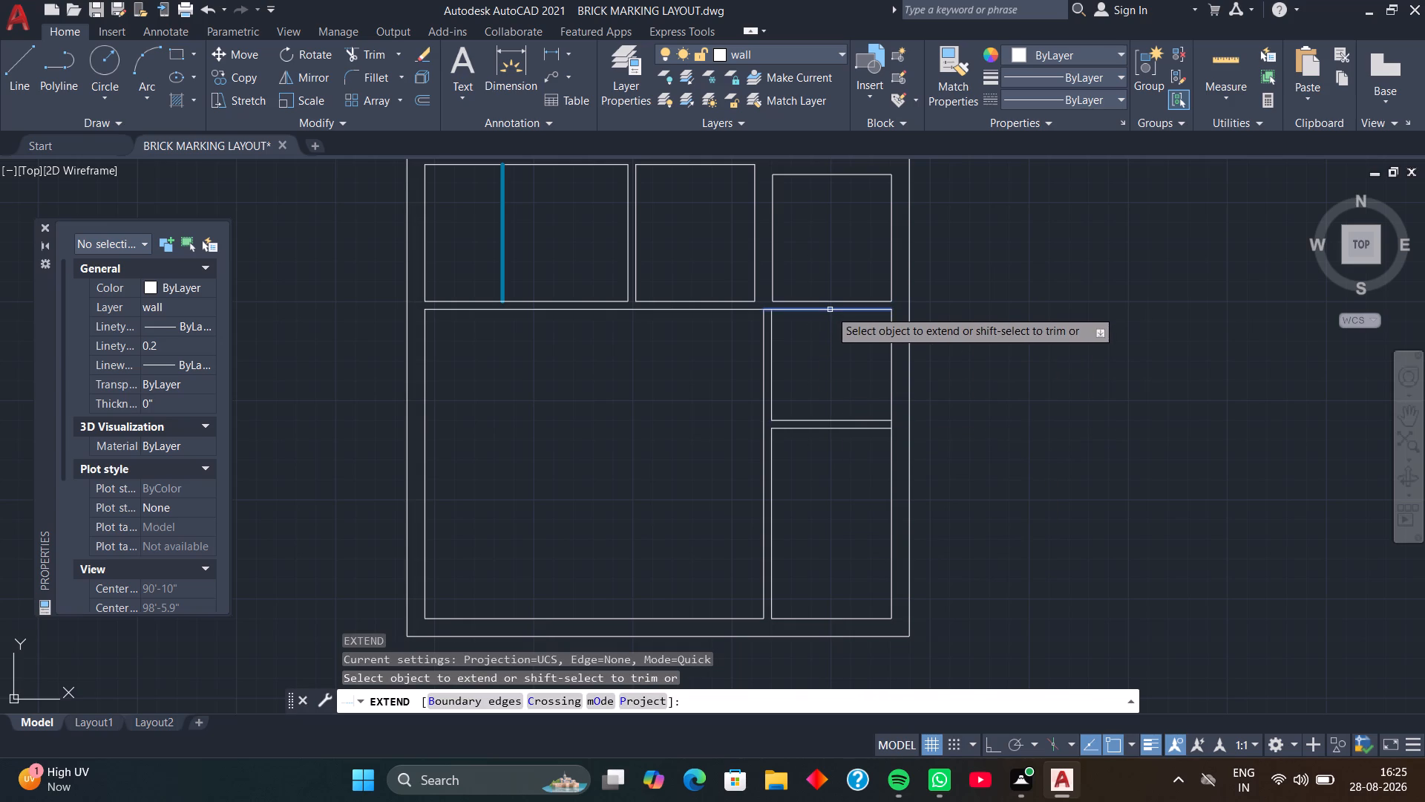
left_click(874, 309)
key("space")
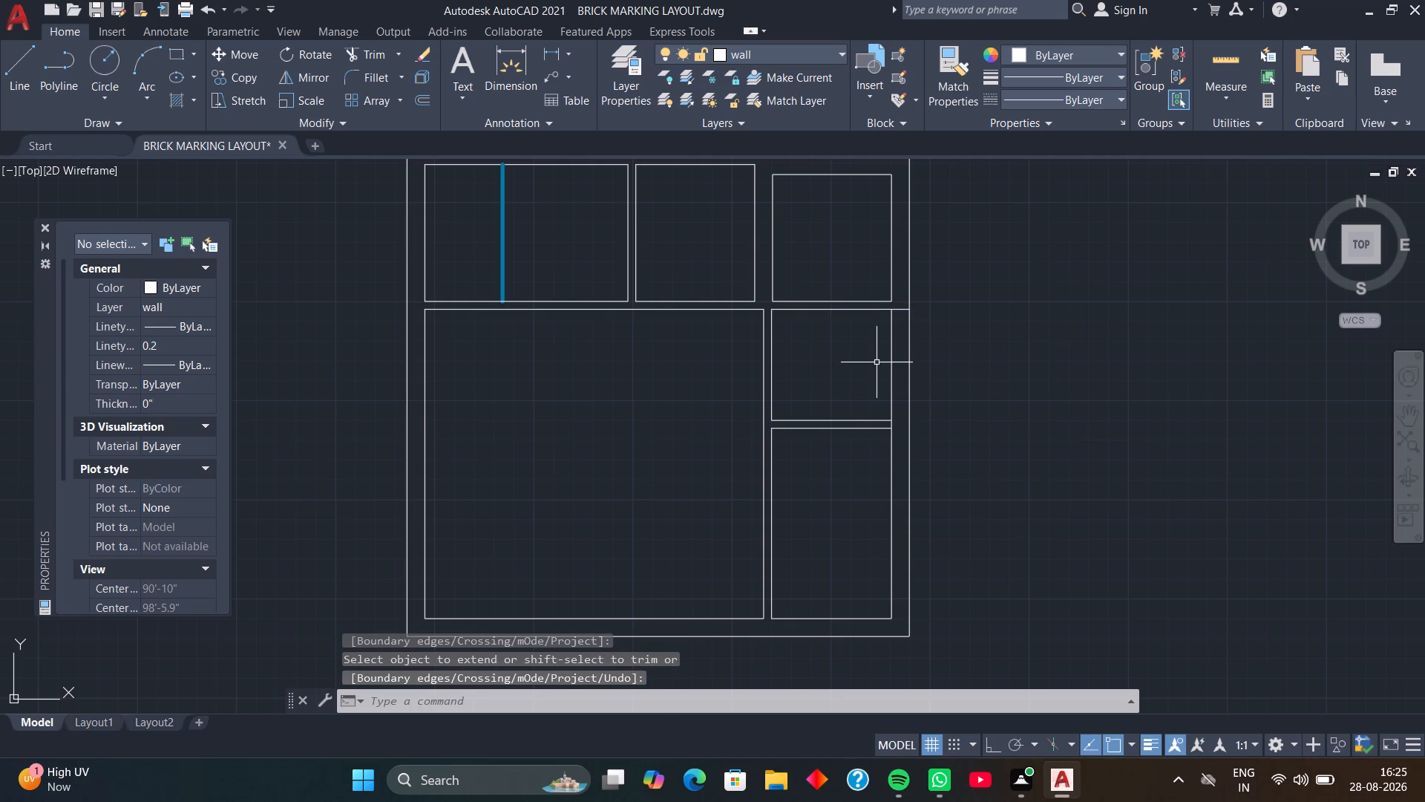
Trim away both faces of the right external wall below the cross wall.
key("t")
key("r")
key("space")
left_click_drag(877, 361, 936, 351)
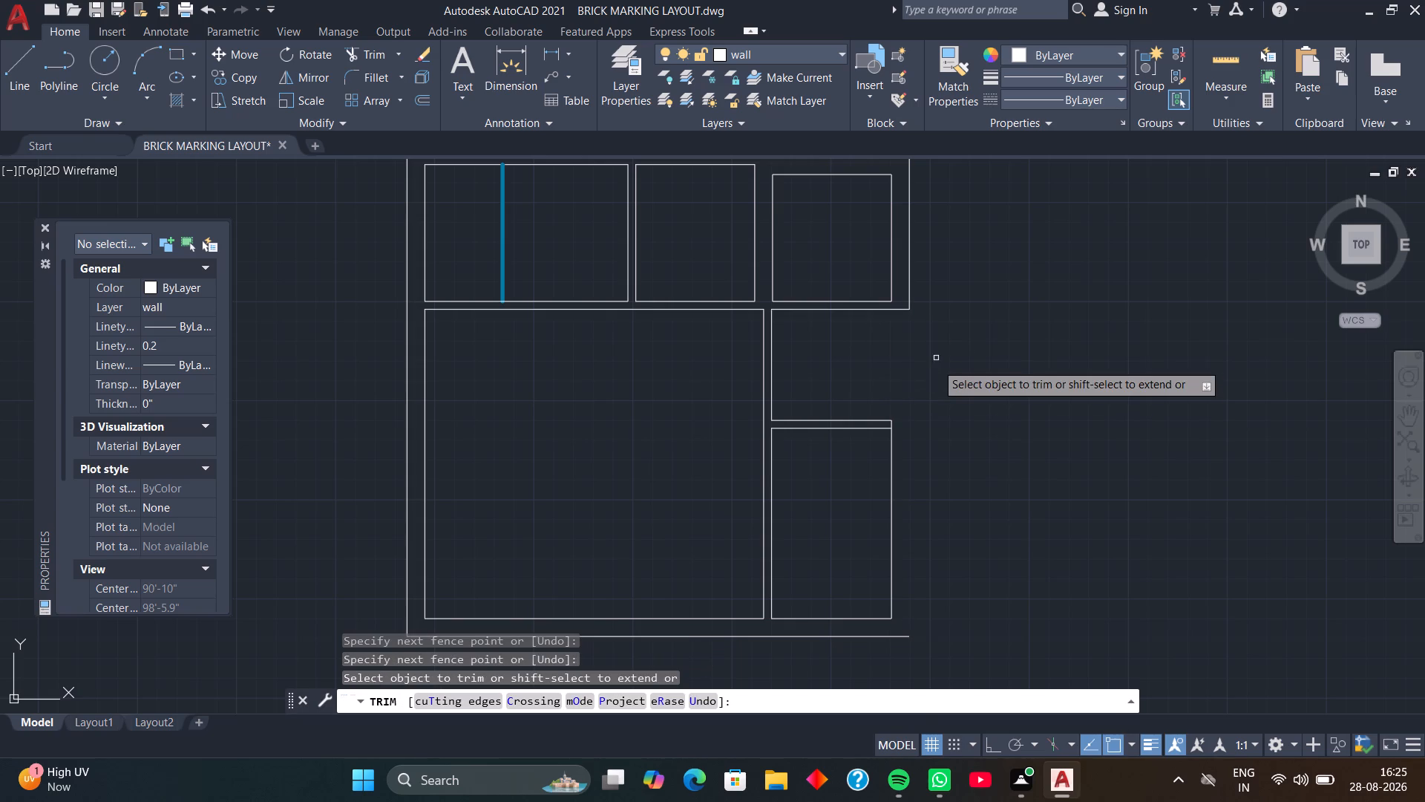
left_click(892, 450)
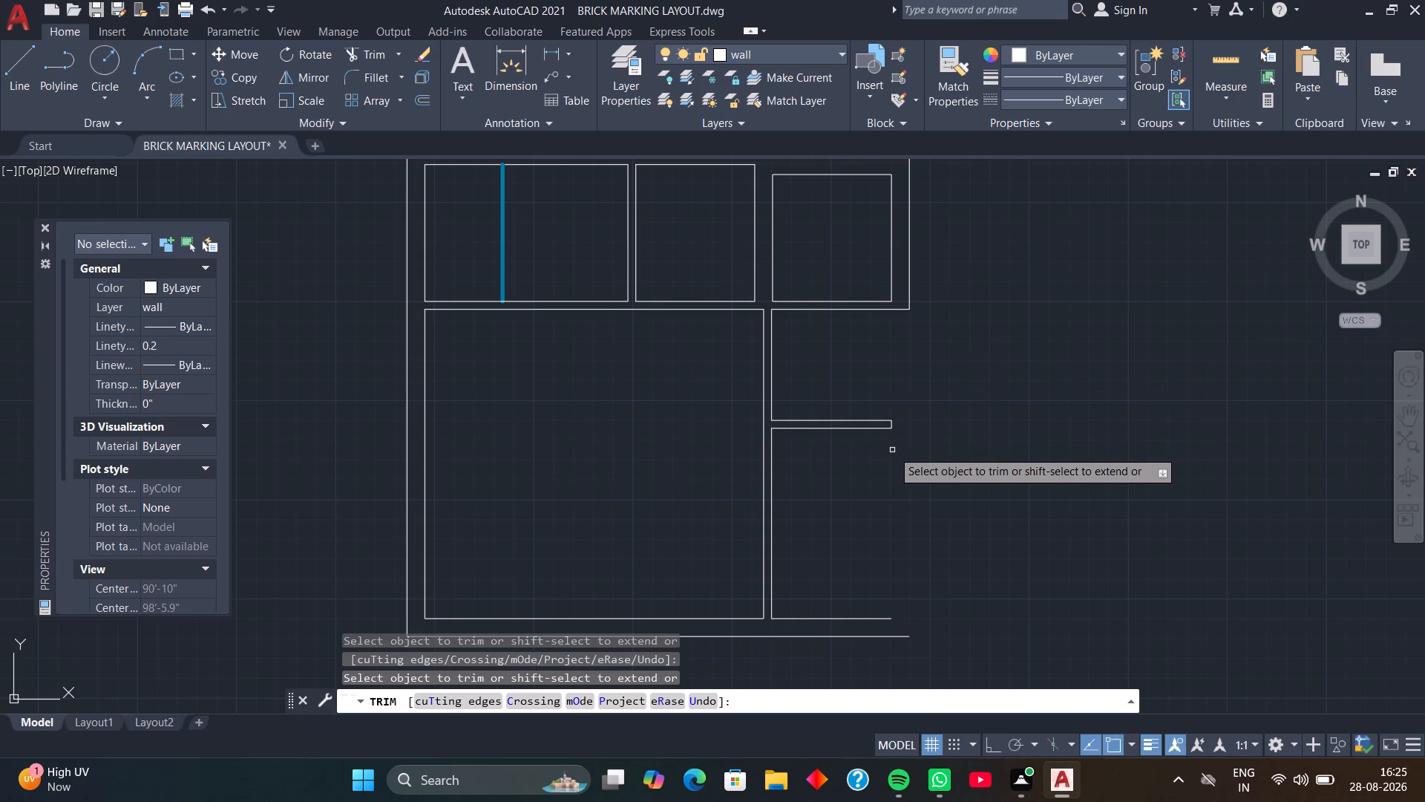
key("space")
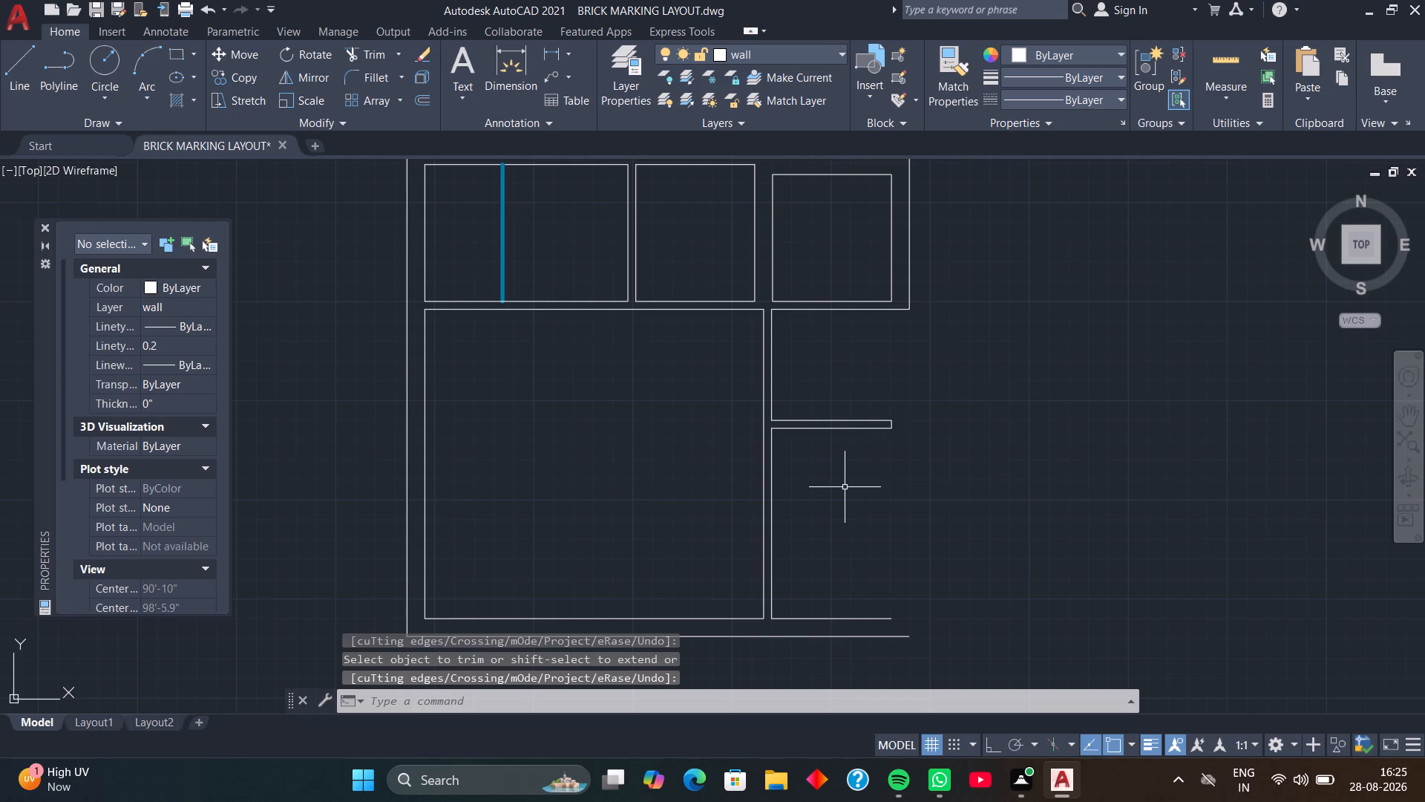
Lay out a 9" external wall for the lower narrow room, offsetting the vertical partition's right face 4'3" right for its inner face.
key("o")
key("space")
key("space")
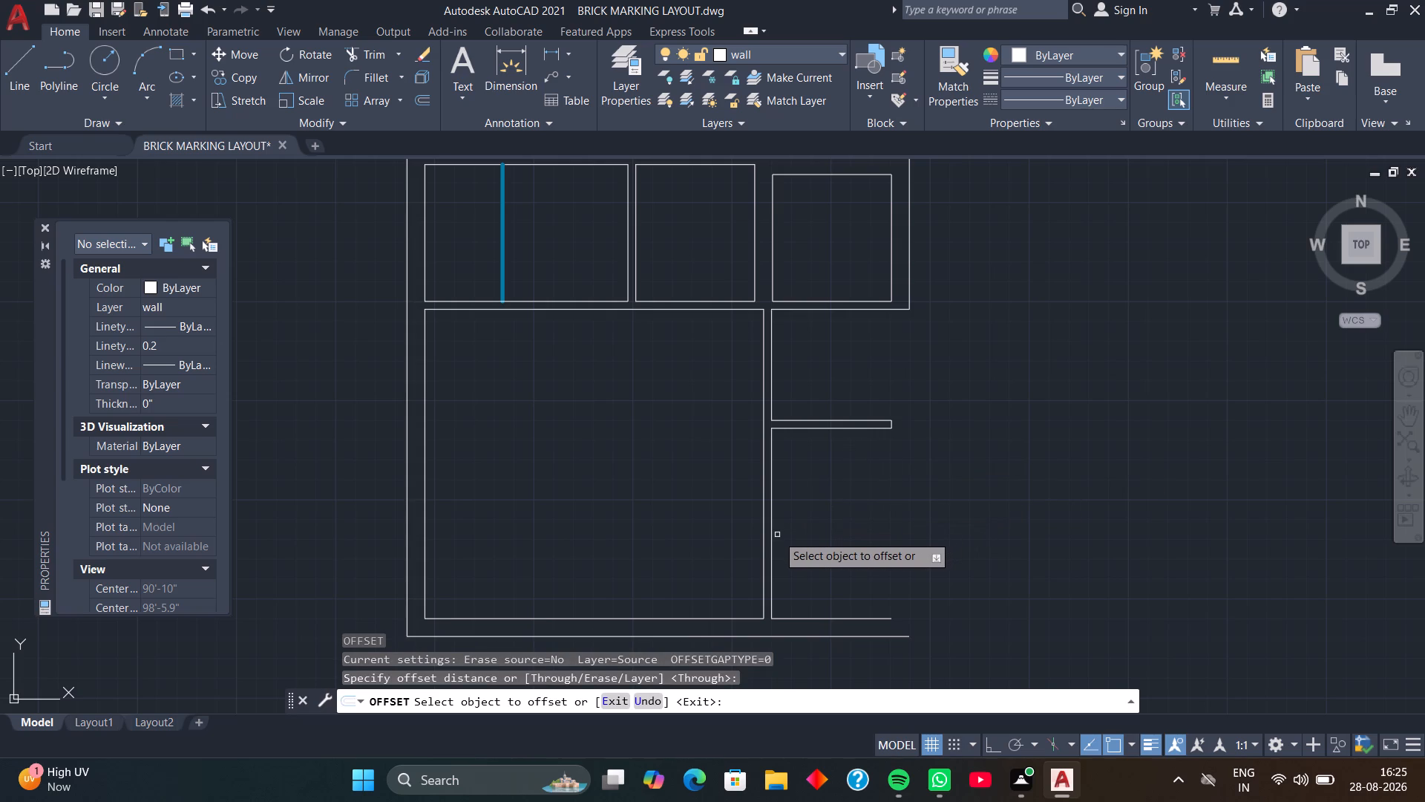
left_click(772, 538)
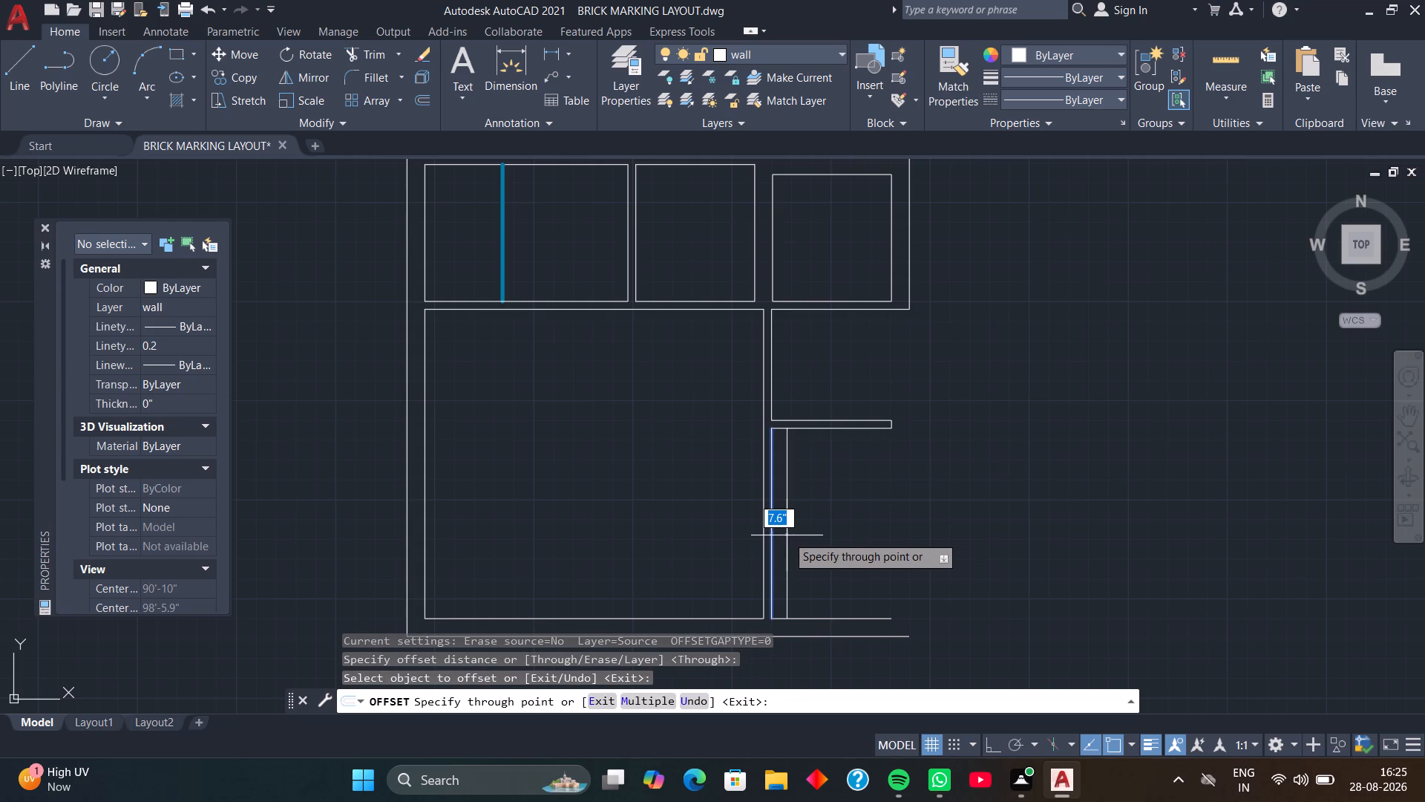
type("4'3")
key("Return")
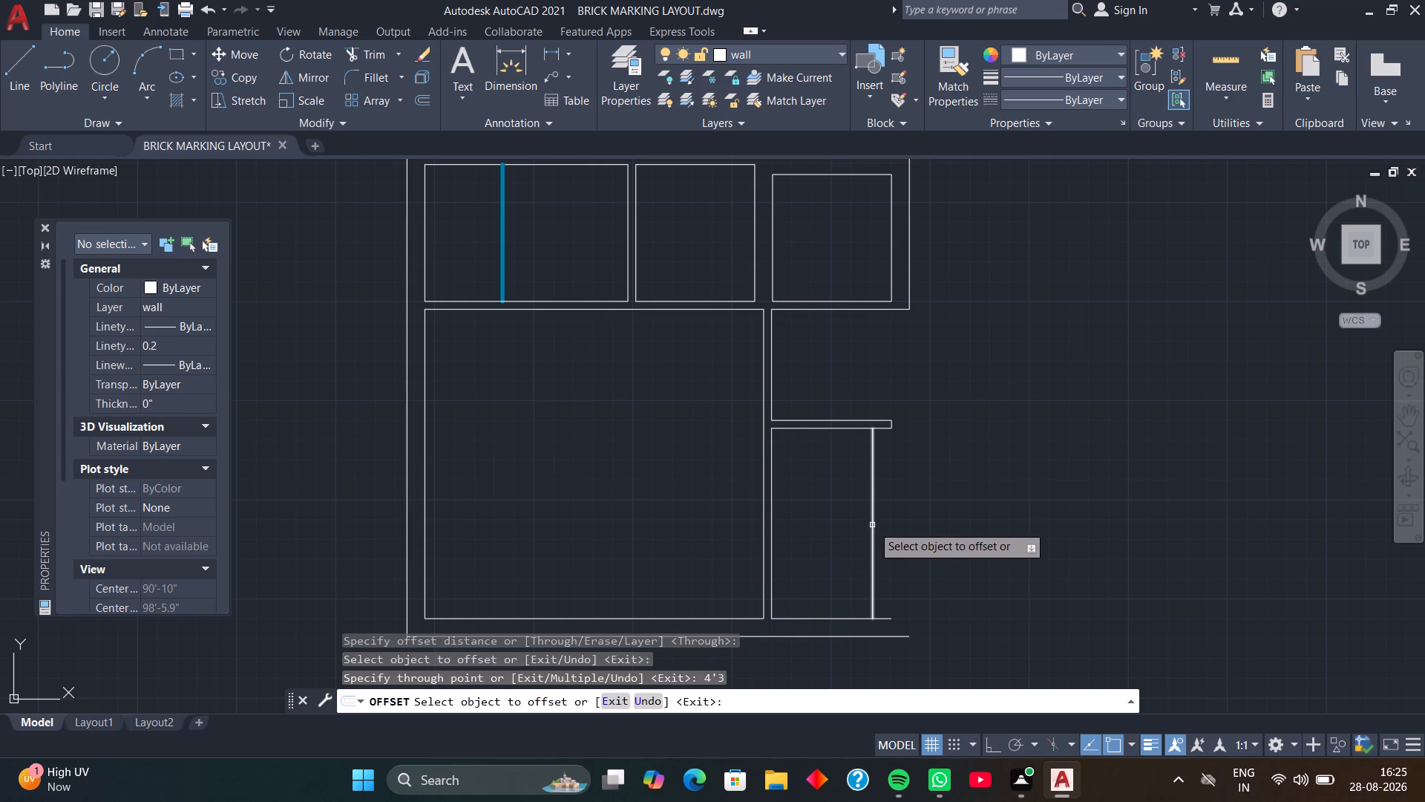
left_click(872, 525)
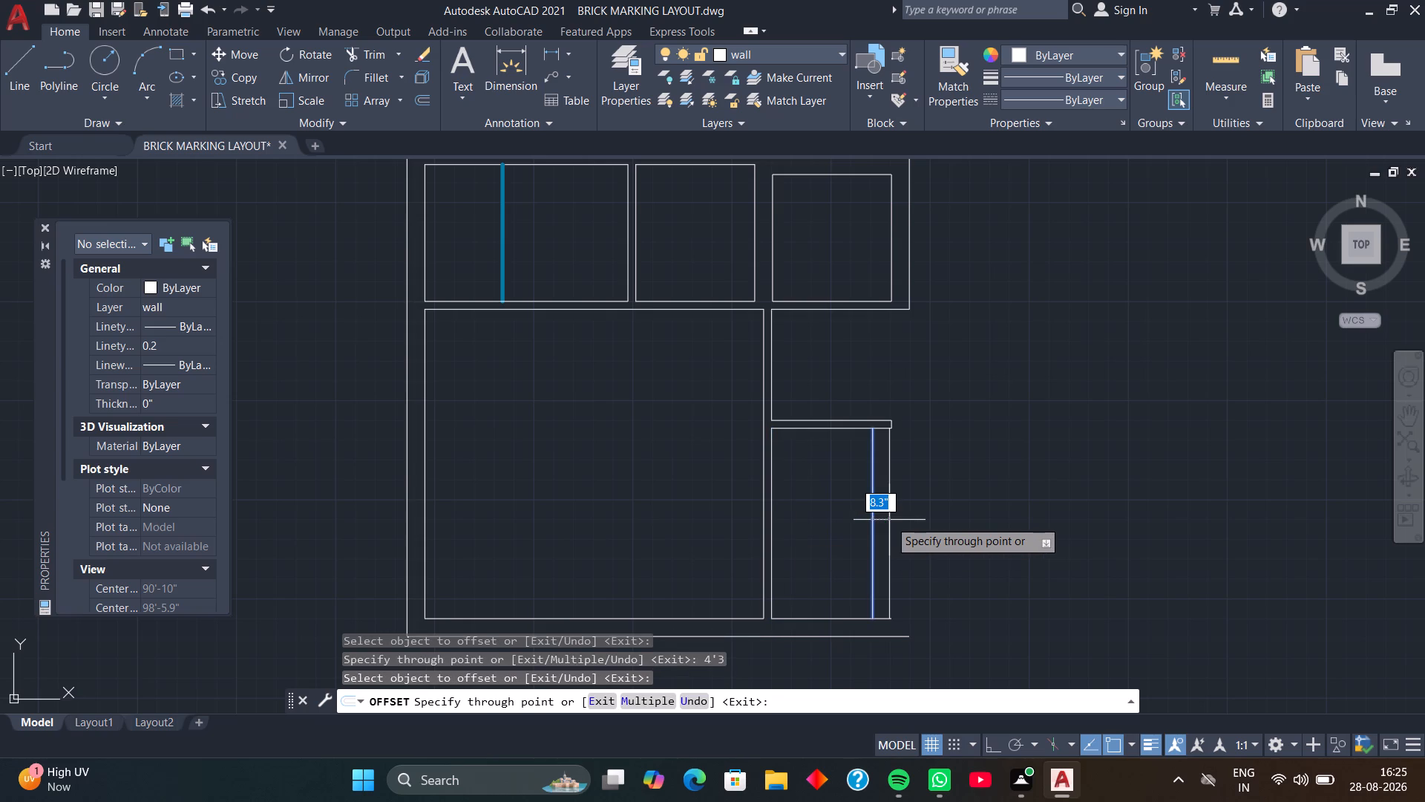
key("9")
key("Return")
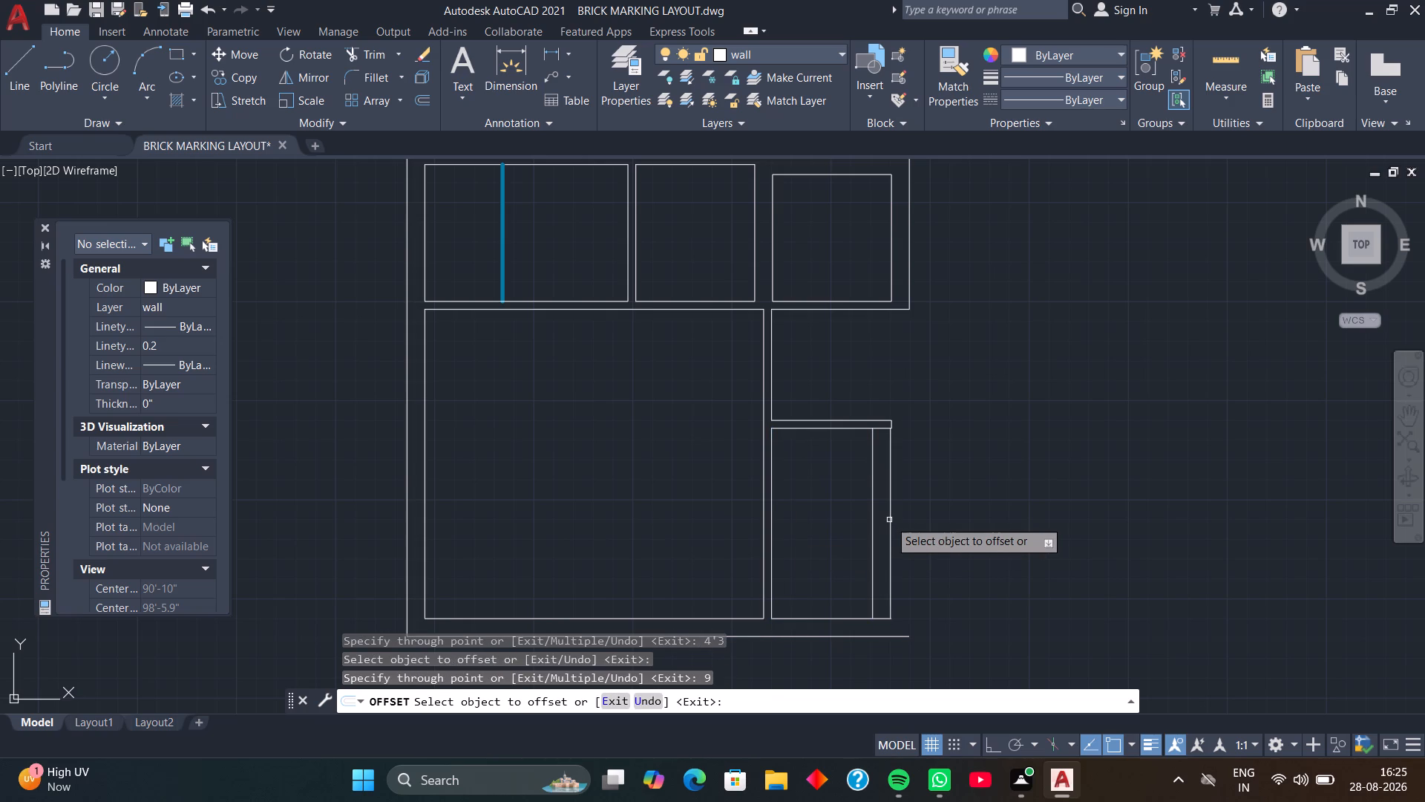
key("space")
Extend the new wall's outer face down to the bottom wall's outer line and up to the horizontal partition's upper line.
key("e")
type("x")
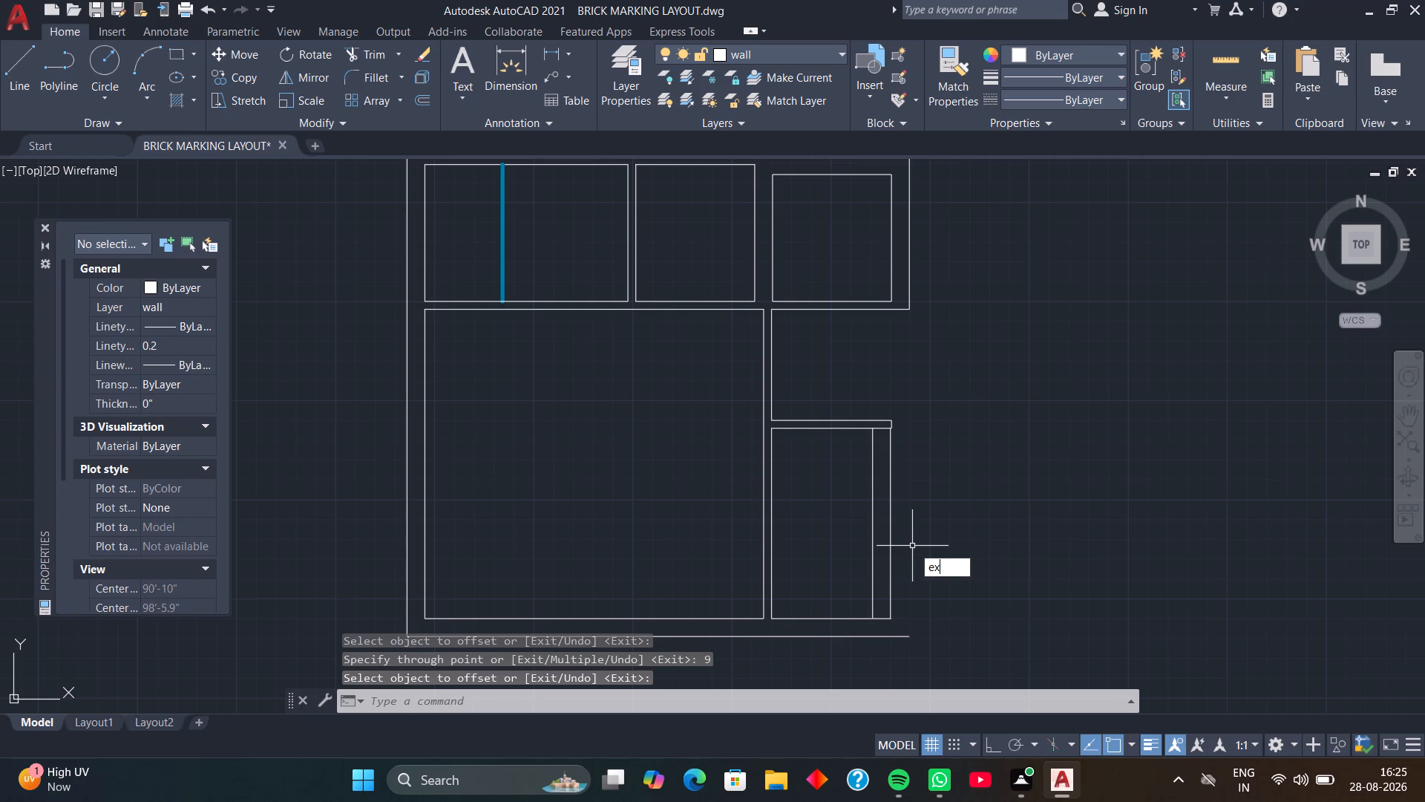
key("space")
left_click(890, 560)
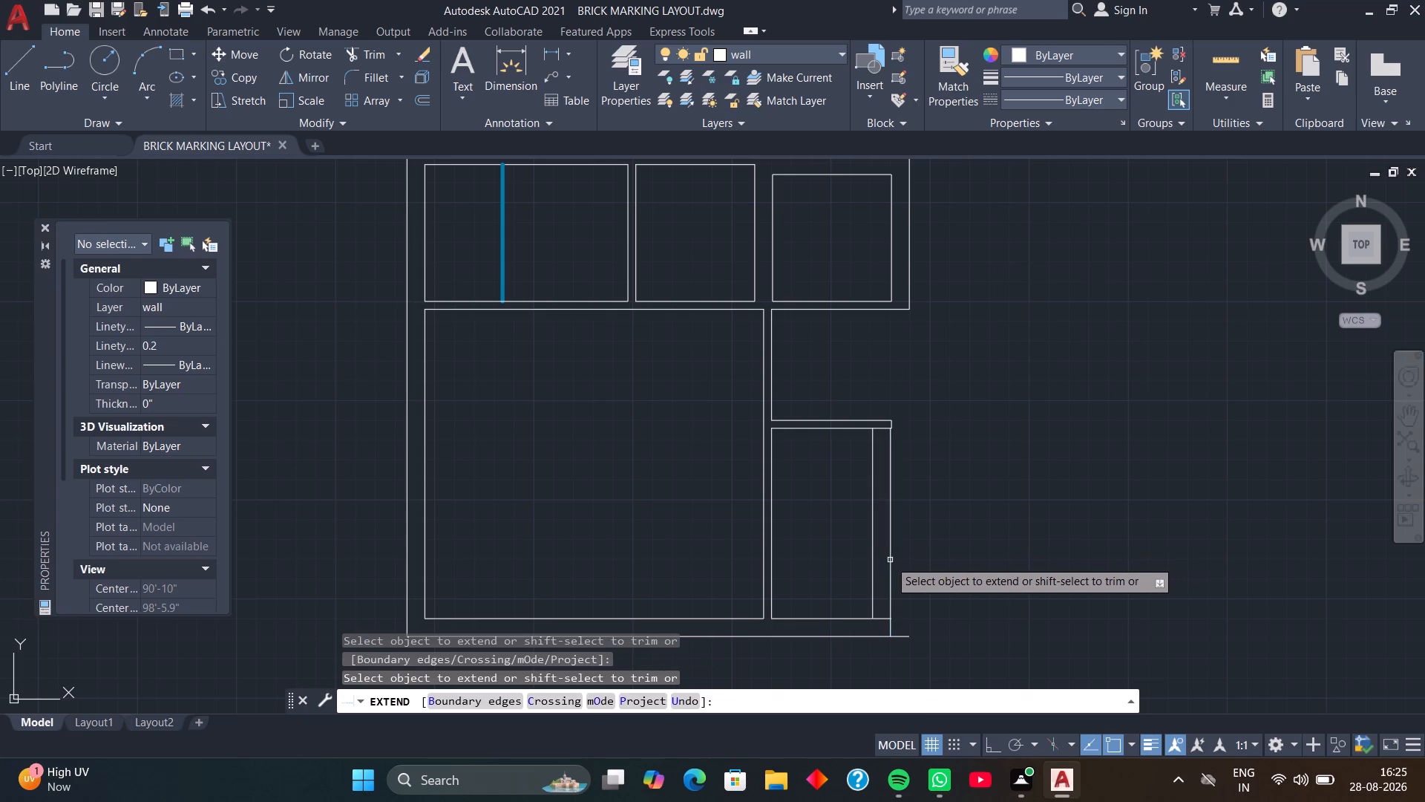
left_click(891, 440)
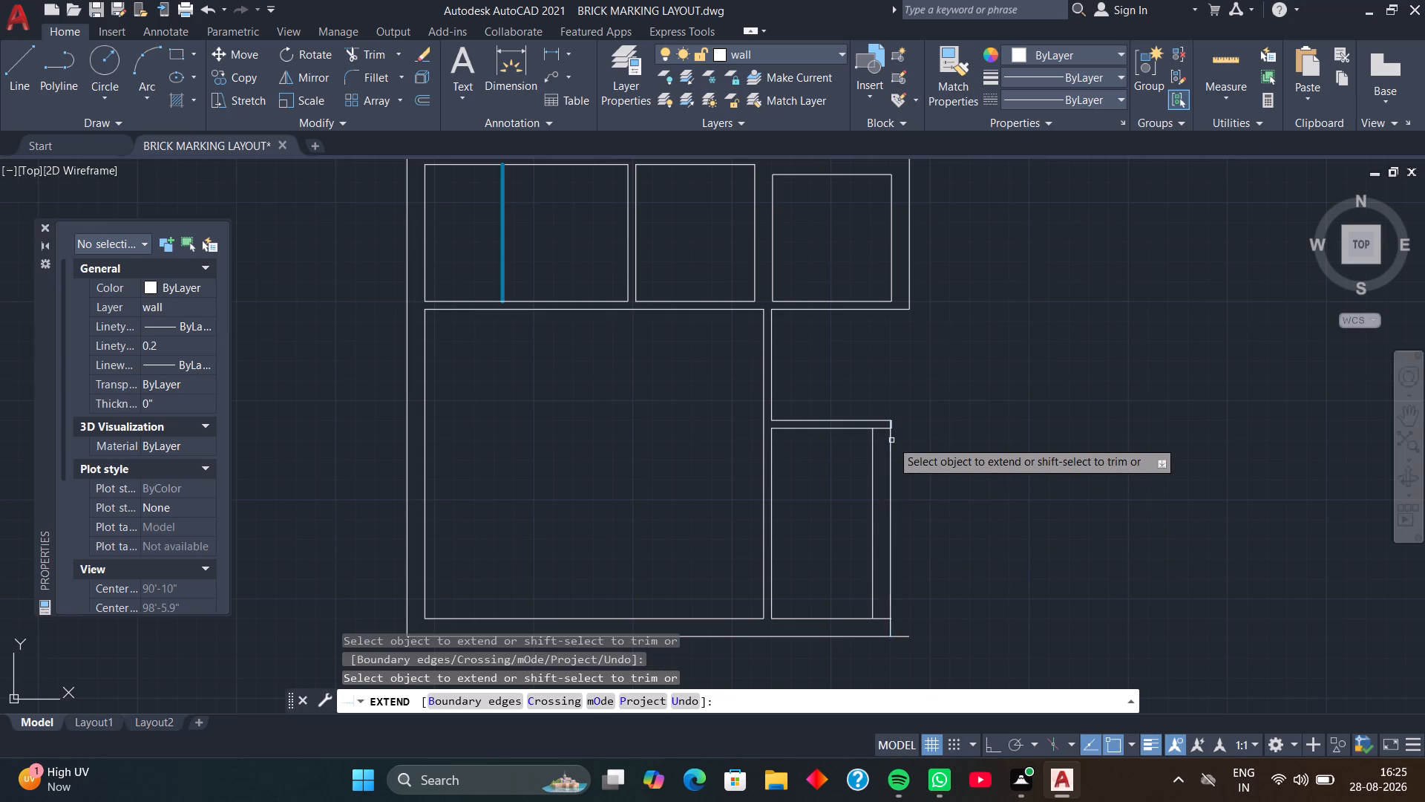
scroll(892, 439, "up", 7)
middle_click_drag(882, 412, 911, 450)
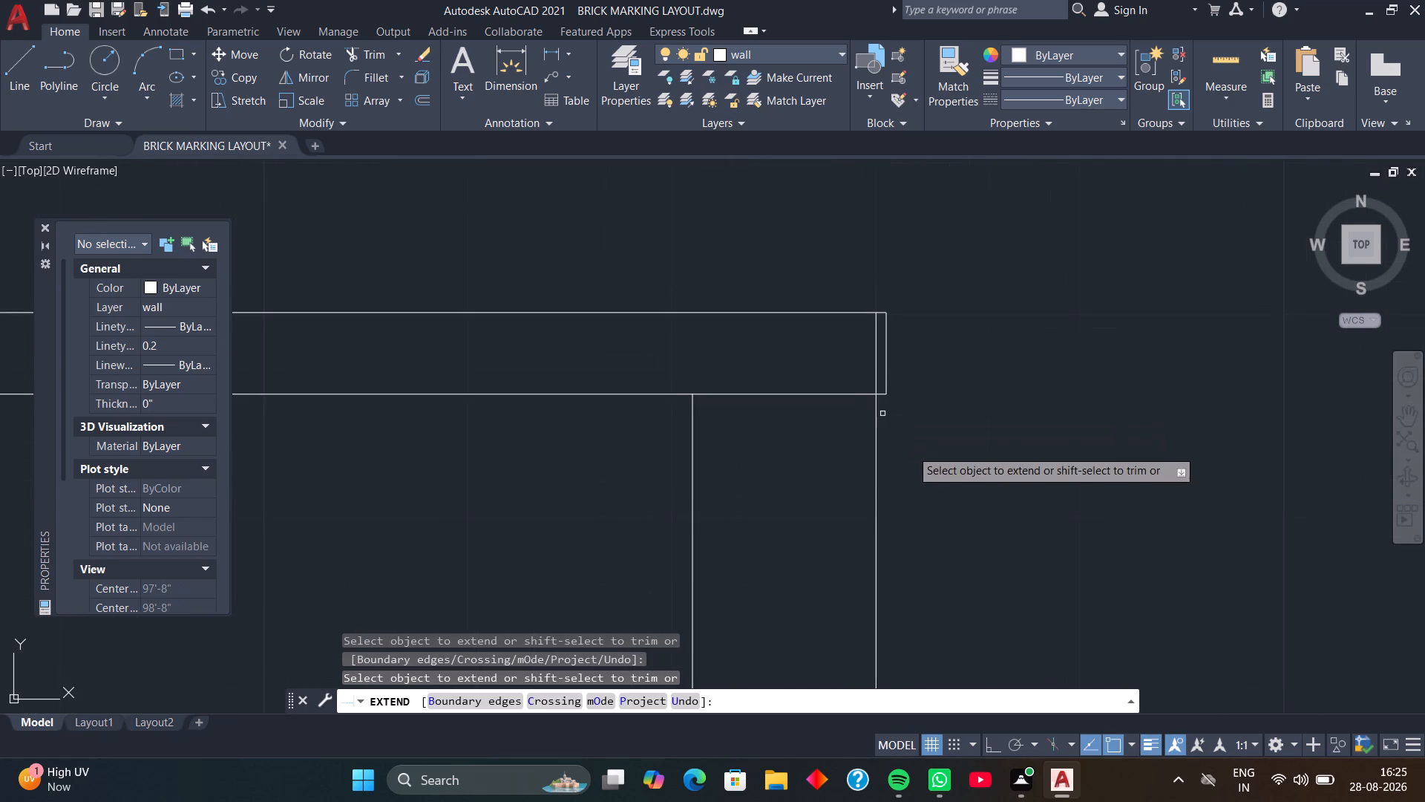
key("space")
Trim the overhanging stubs at the new wall's upper corner and the partition's lower line between the wall's two faces.
key("t")
type("r")
key("space")
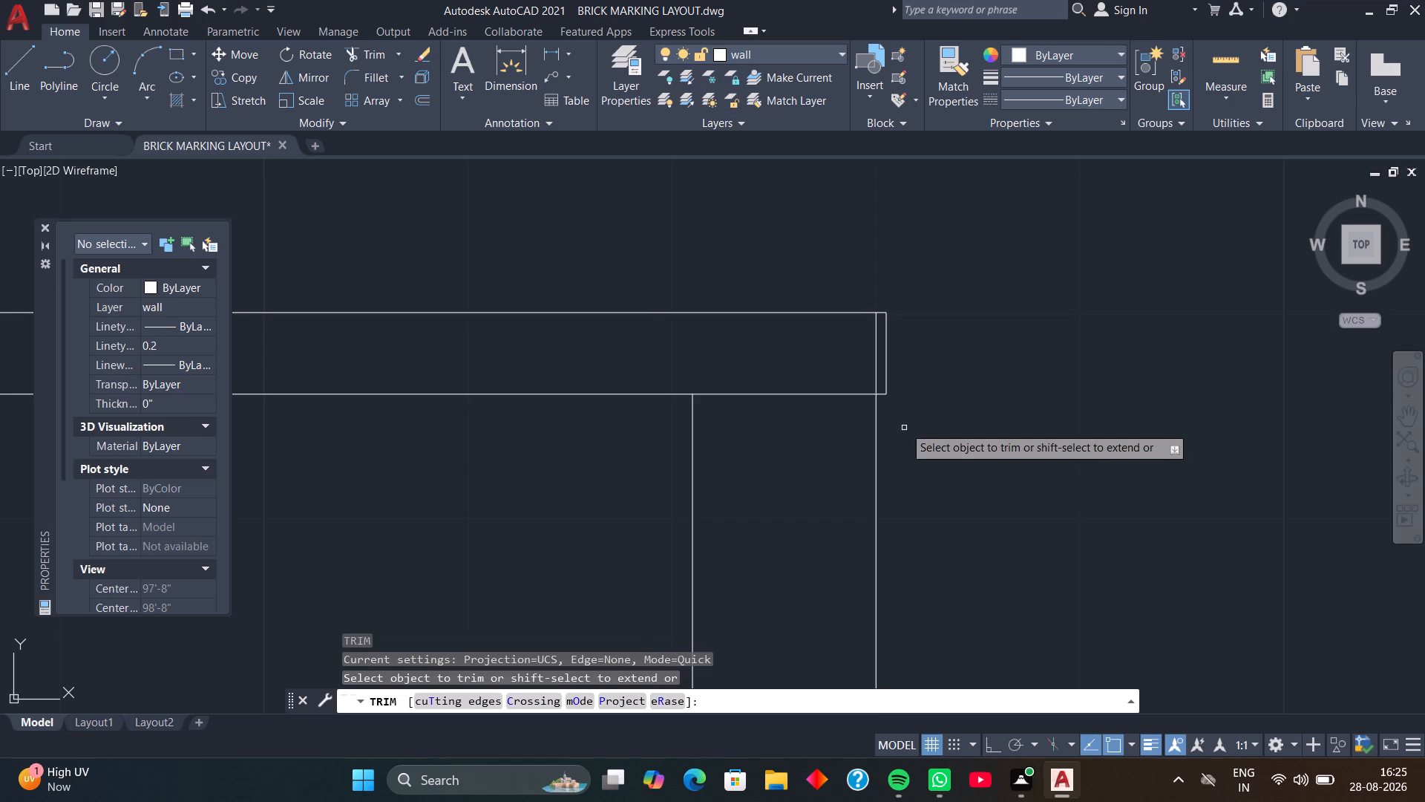
left_click(888, 394)
left_click(885, 395)
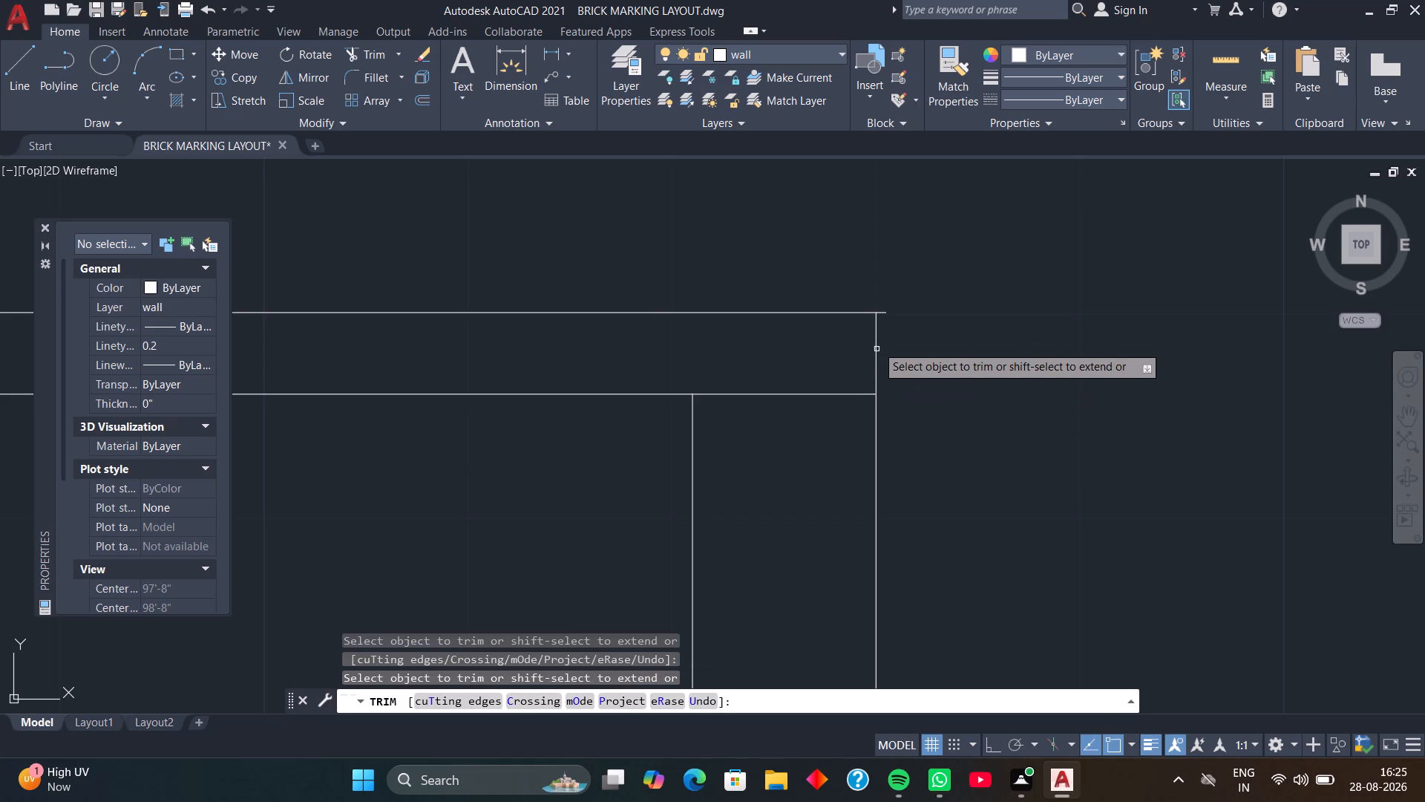
left_click(883, 313)
scroll(936, 391, "down", 2)
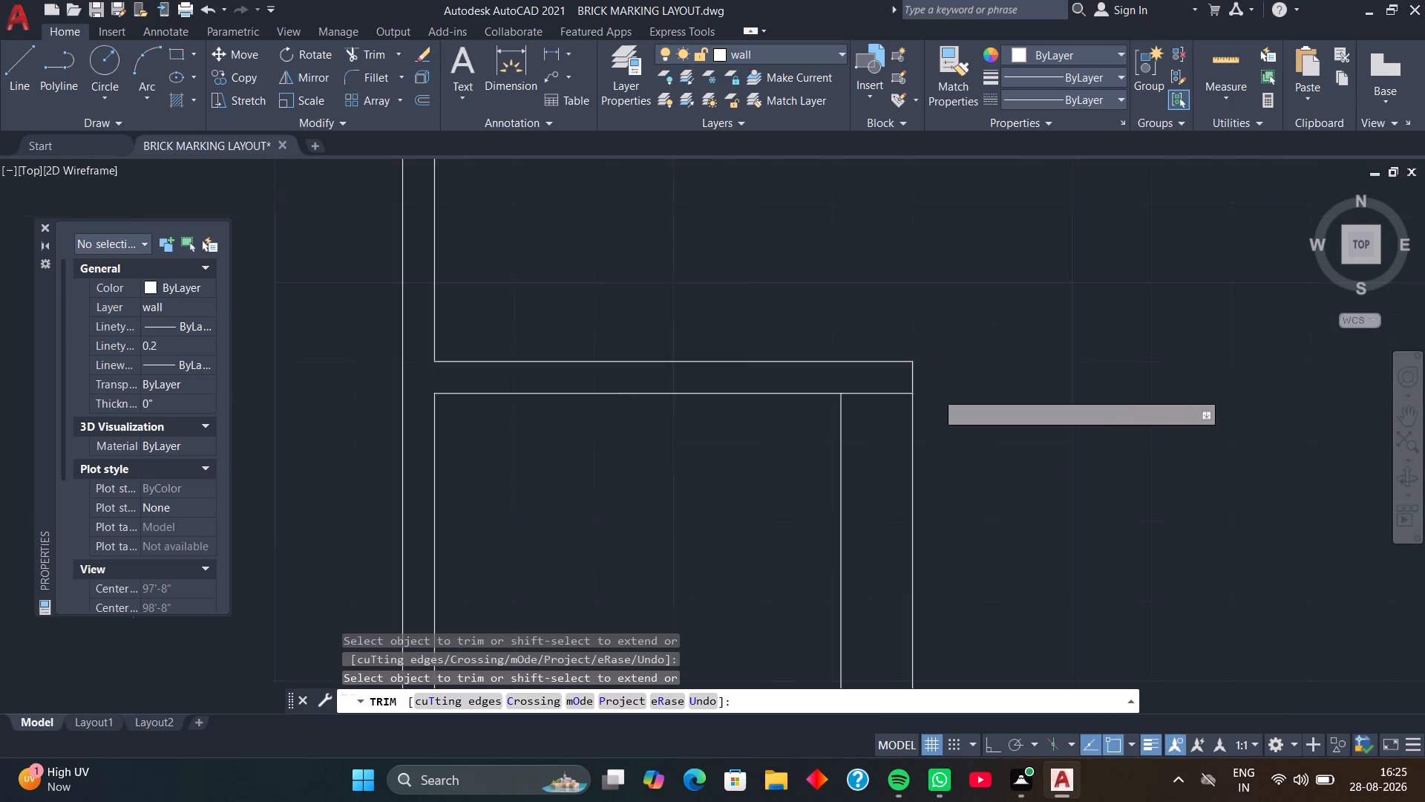
scroll(936, 392, "down", 2)
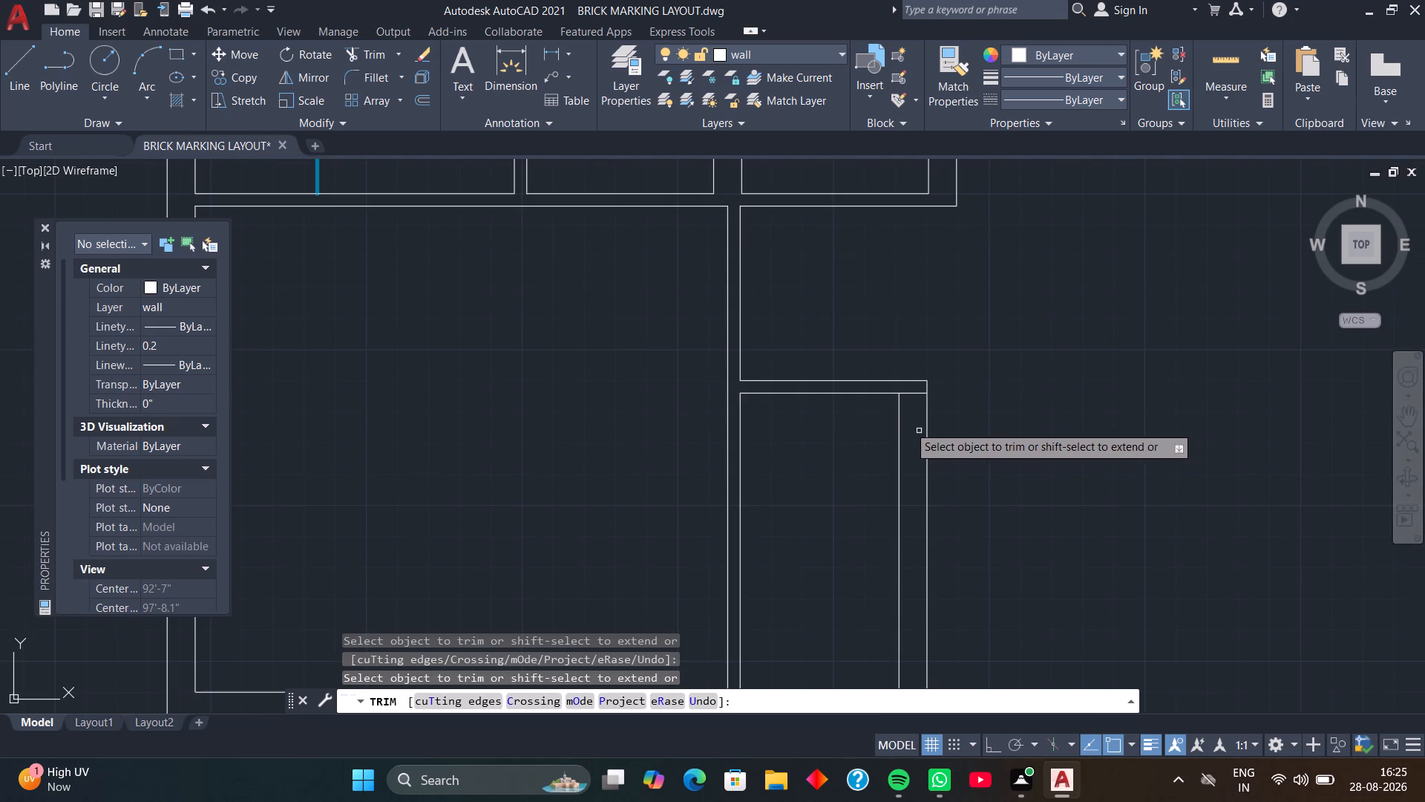
left_click(911, 394)
Trim the bottom wall's outer and inner lines past the new wall and the inner line between its faces.
scroll(908, 406, "down", 2)
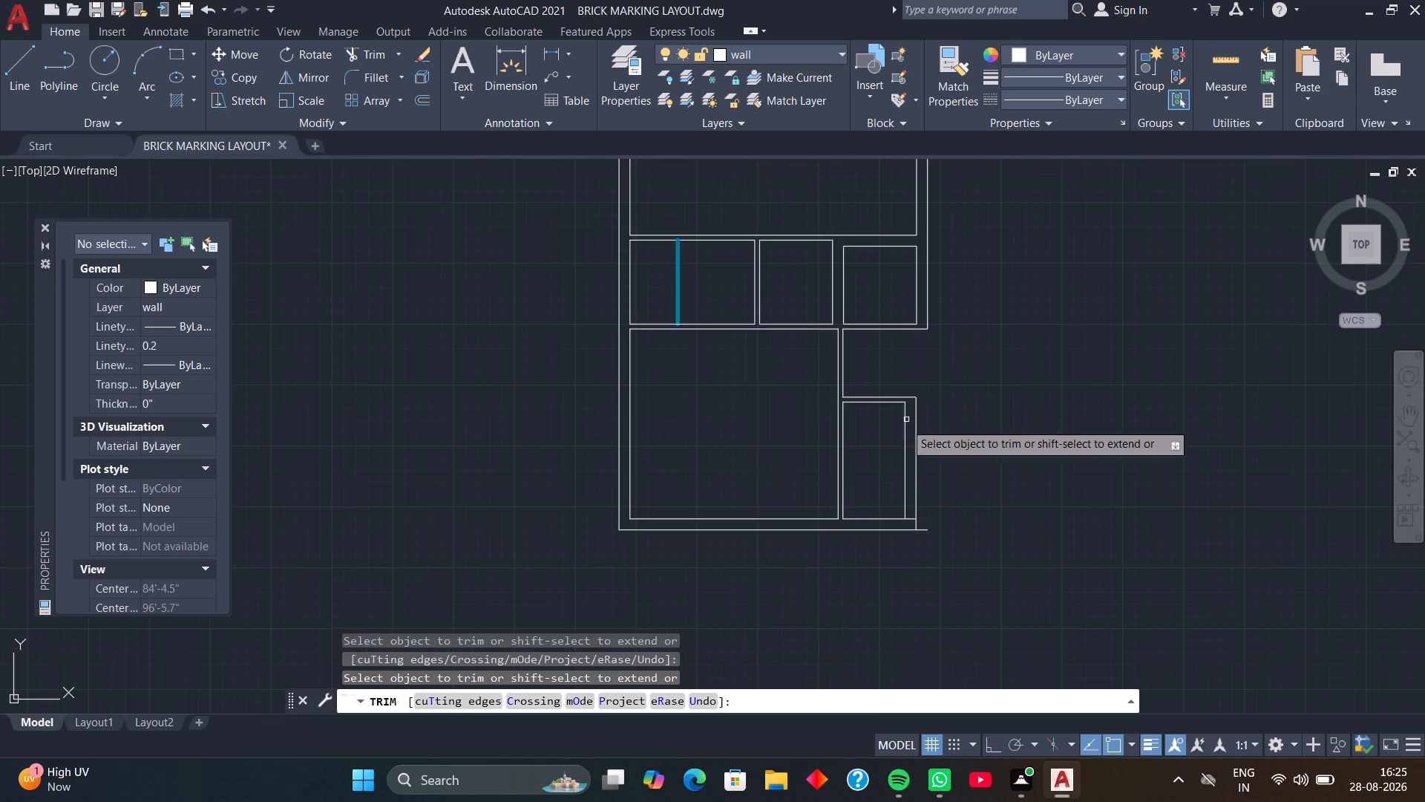
middle_click_drag(881, 441, 879, 401)
scroll(921, 499, "up", 3)
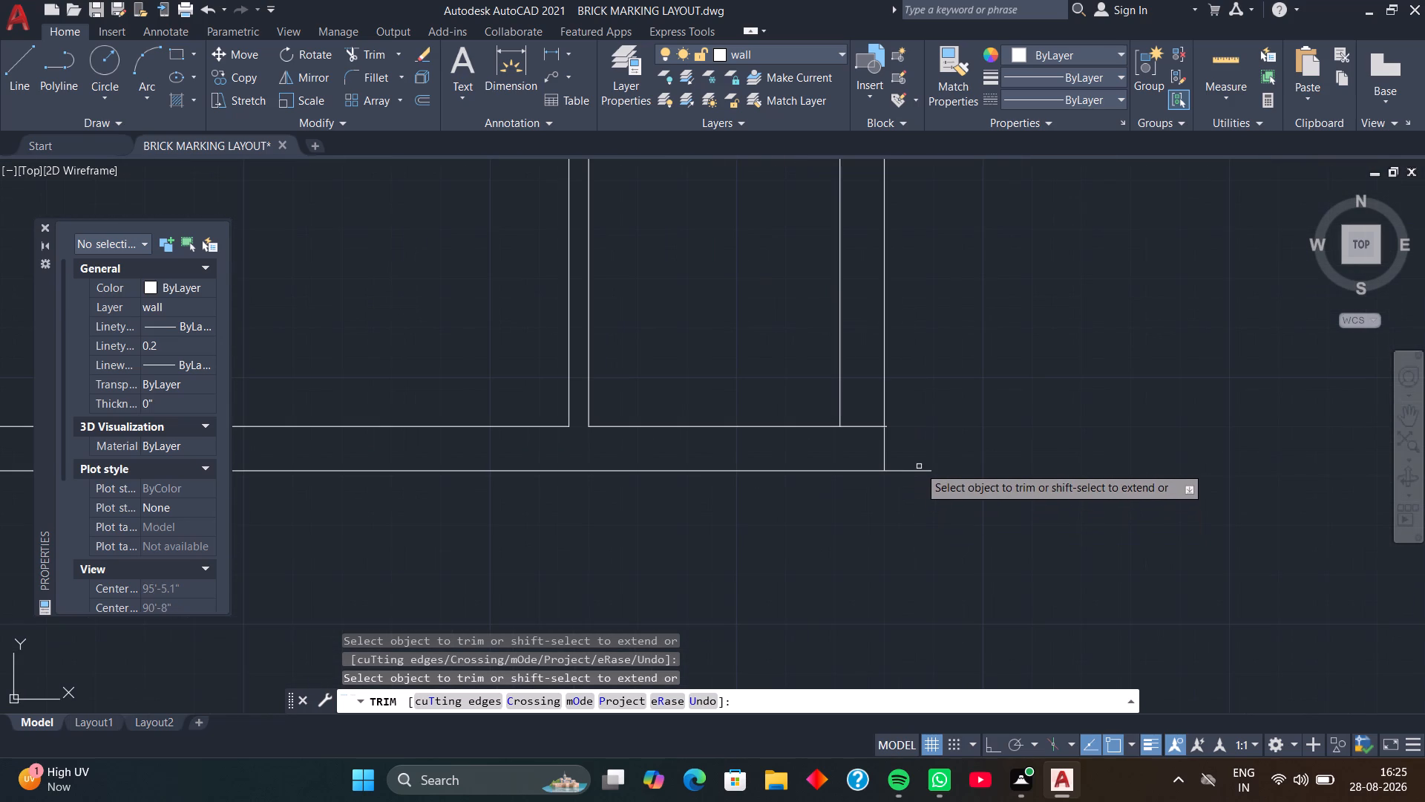
left_click(920, 471)
scroll(892, 436, "up", 6)
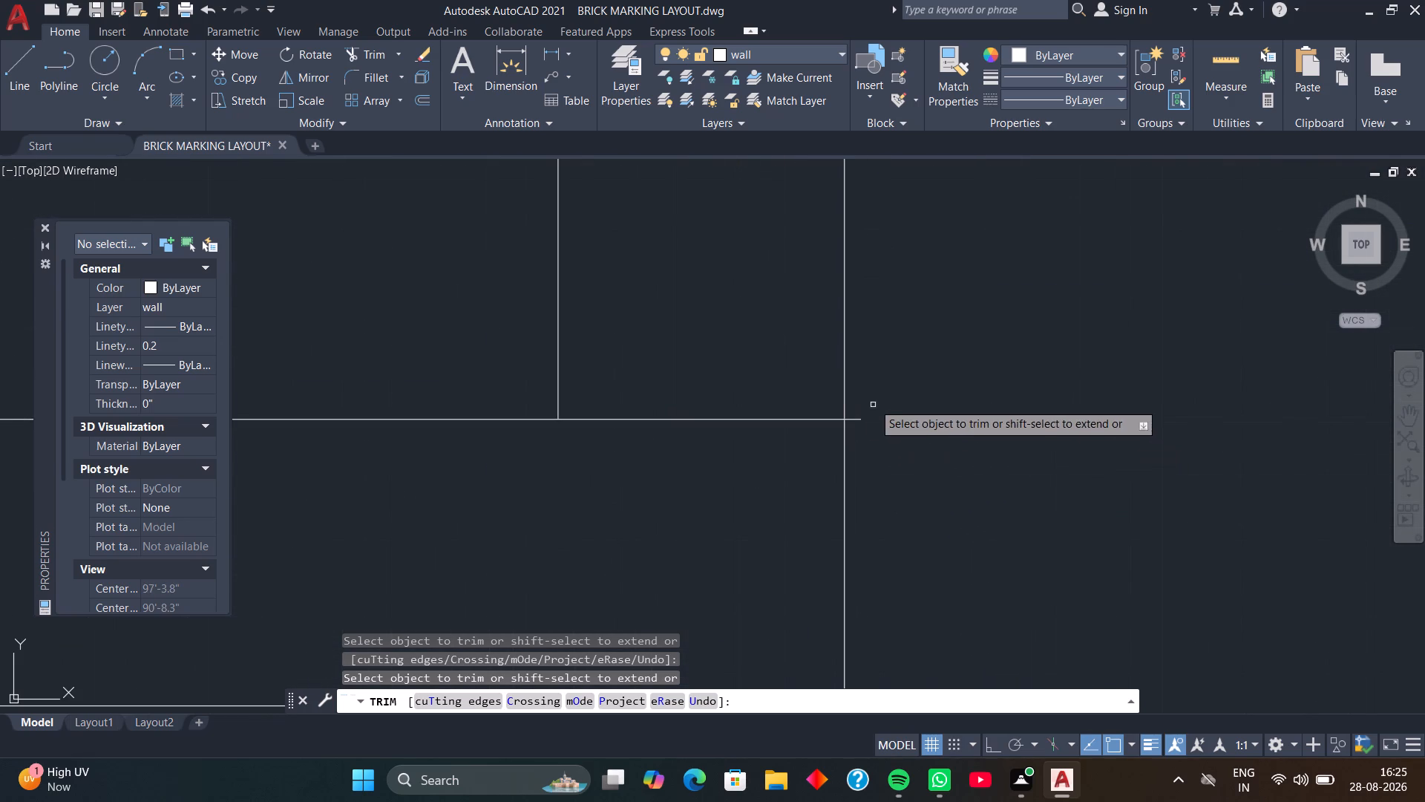
left_click(860, 419)
left_click(807, 420)
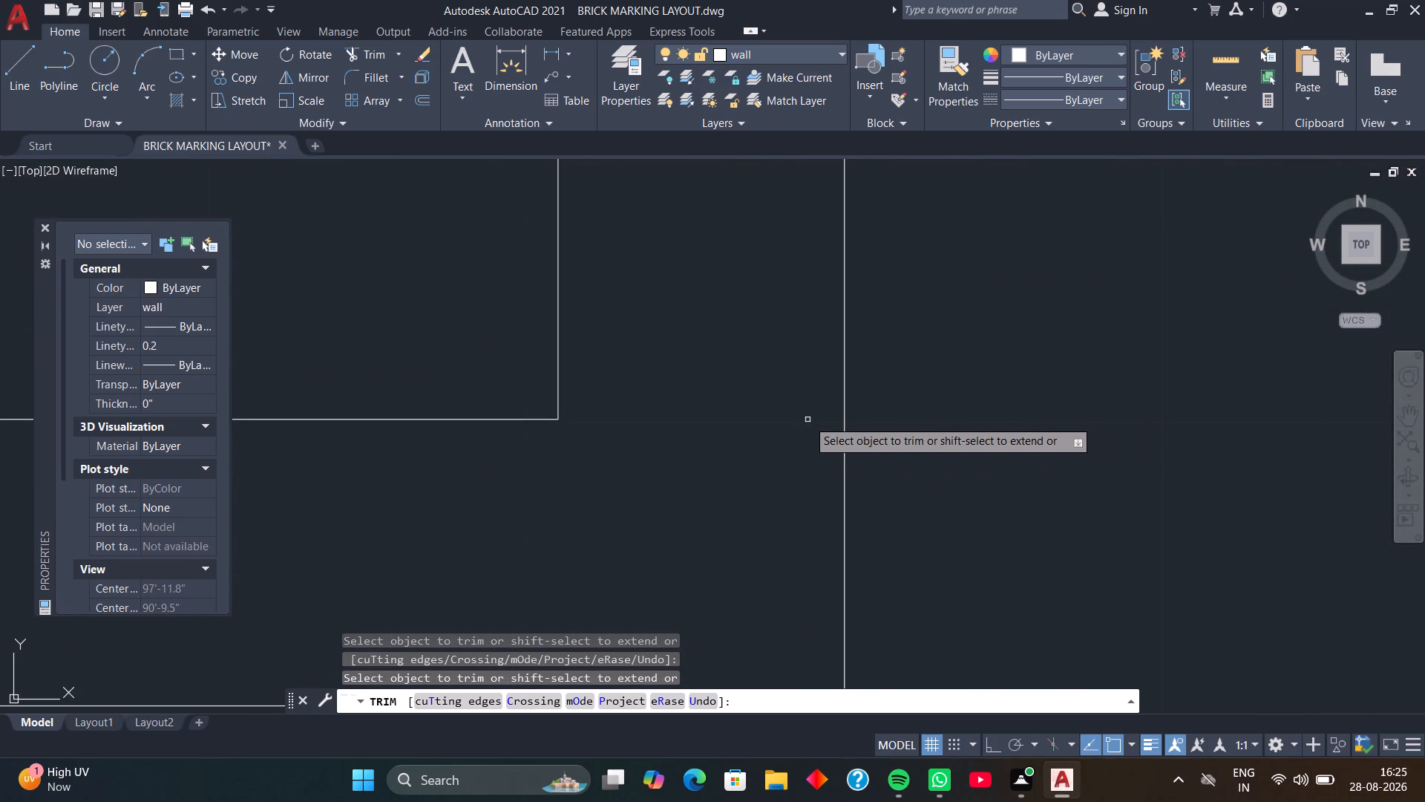
scroll(804, 426, "down", 4)
middle_click_drag(786, 457, 886, 371)
scroll(839, 409, "down", 4)
middle_click_drag(799, 472, 914, 495)
middle_click_drag(865, 316, 899, 515)
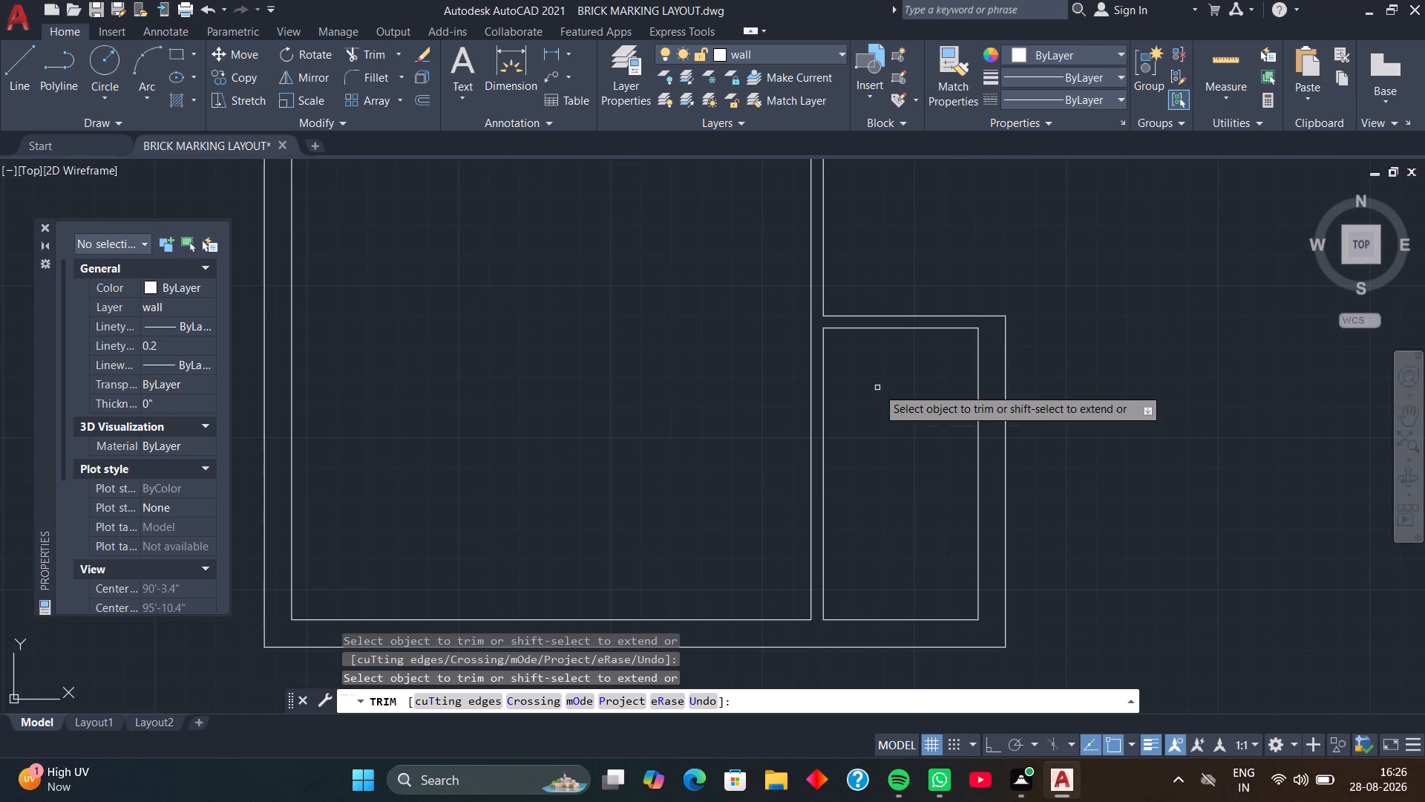
key("space")
Draw a line across the vertical partition, continuing the horizontal partition's upper line to the vertical partition's left face.
middle_click_drag(881, 379, 879, 383)
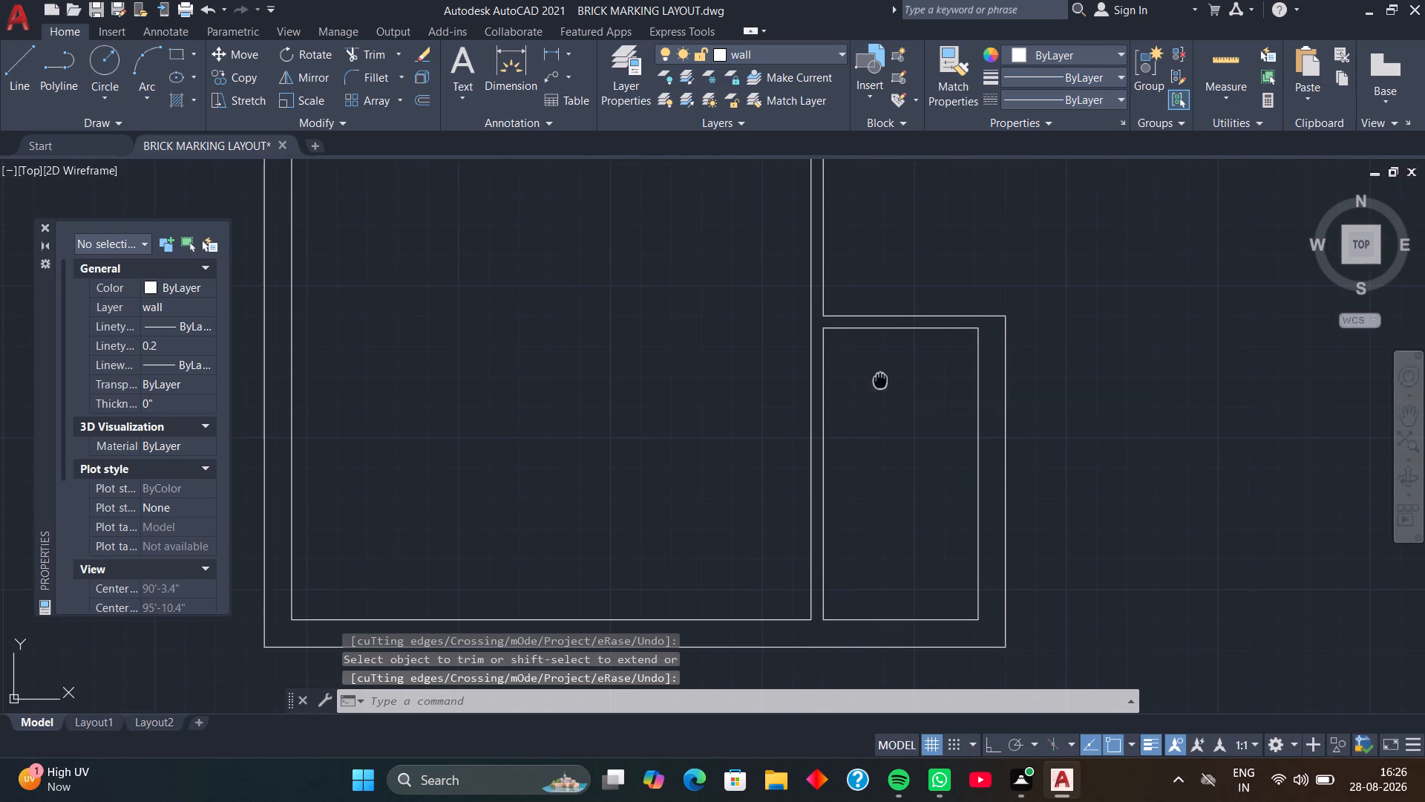
middle_click_drag(879, 383, 869, 484)
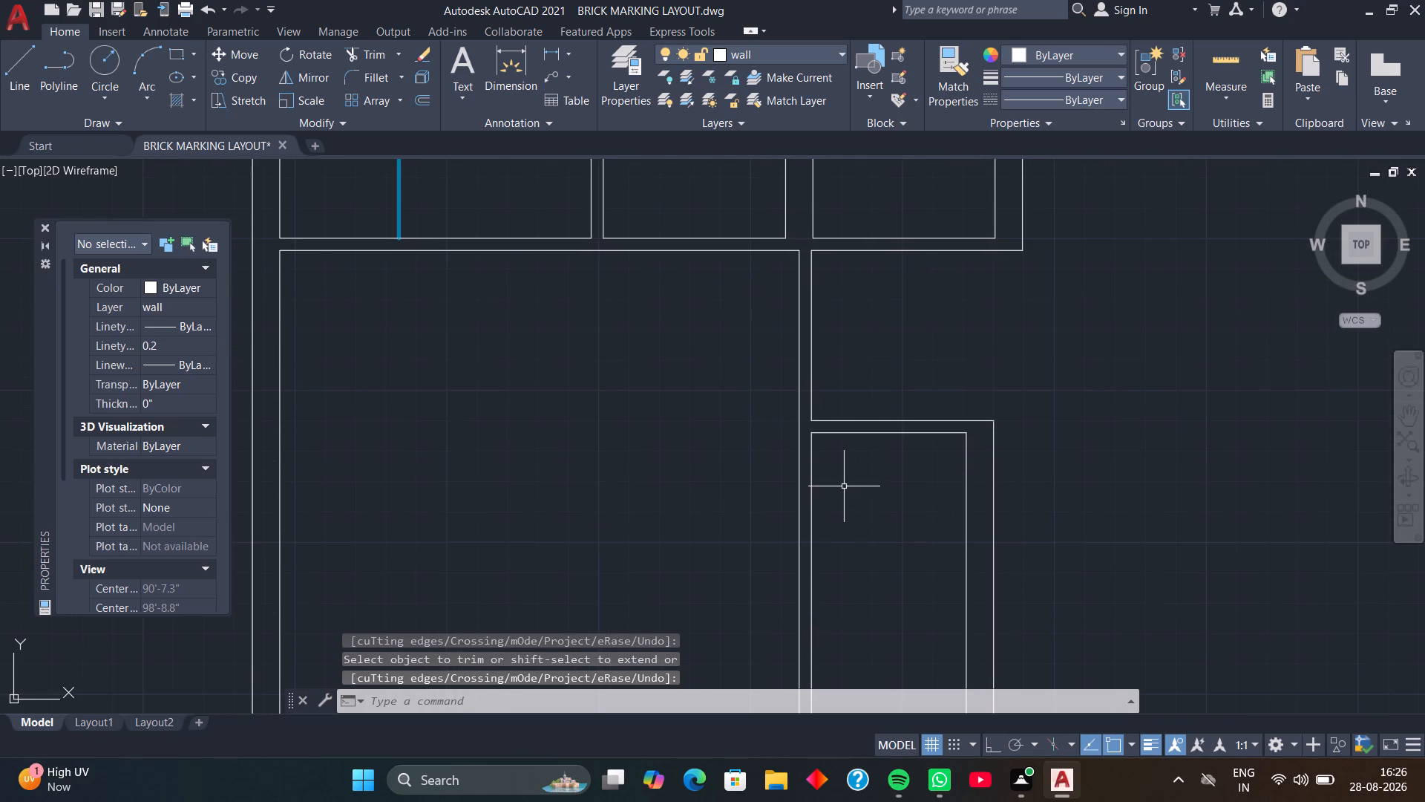
scroll(833, 460, "up", 4)
middle_click_drag(836, 458, 928, 535)
type("l")
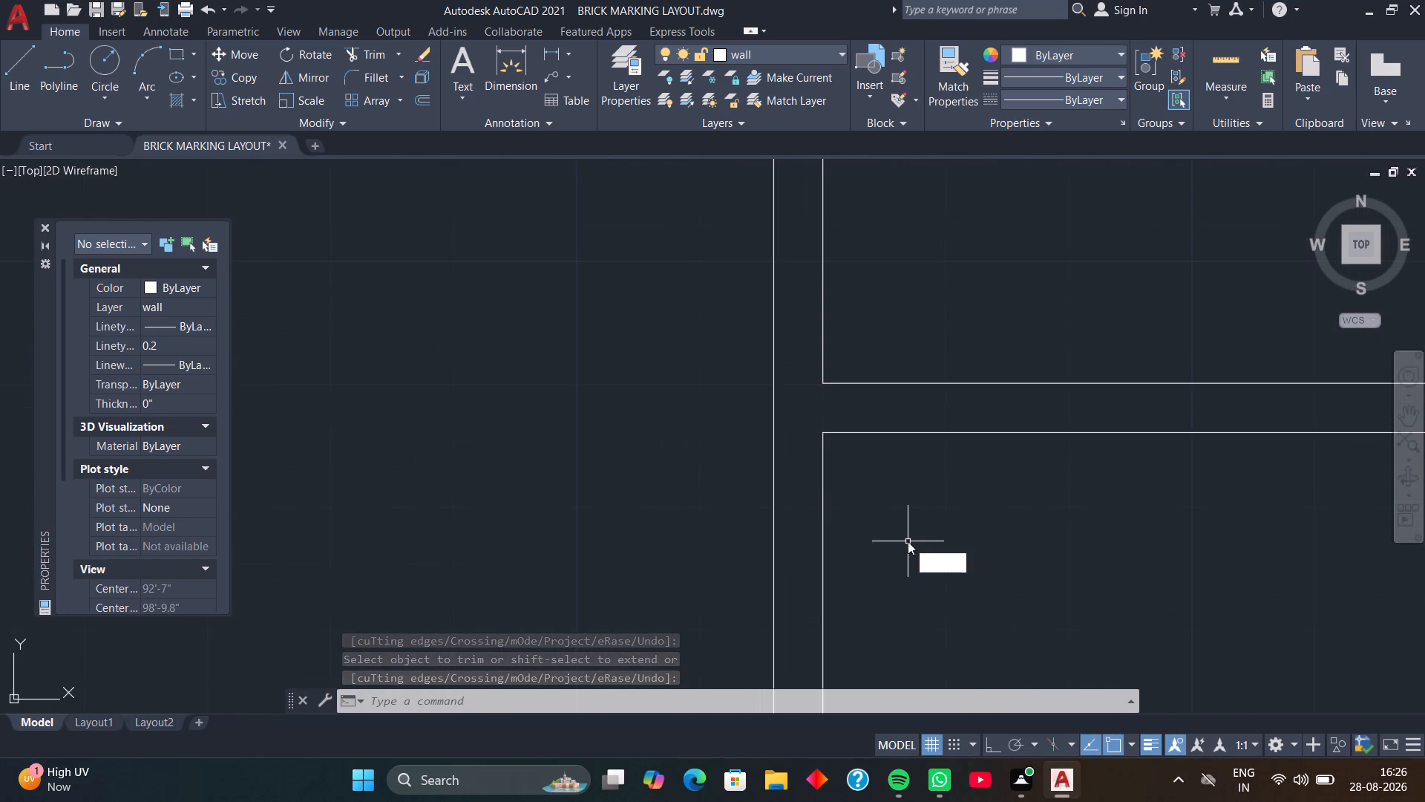
key("space")
left_click(822, 385)
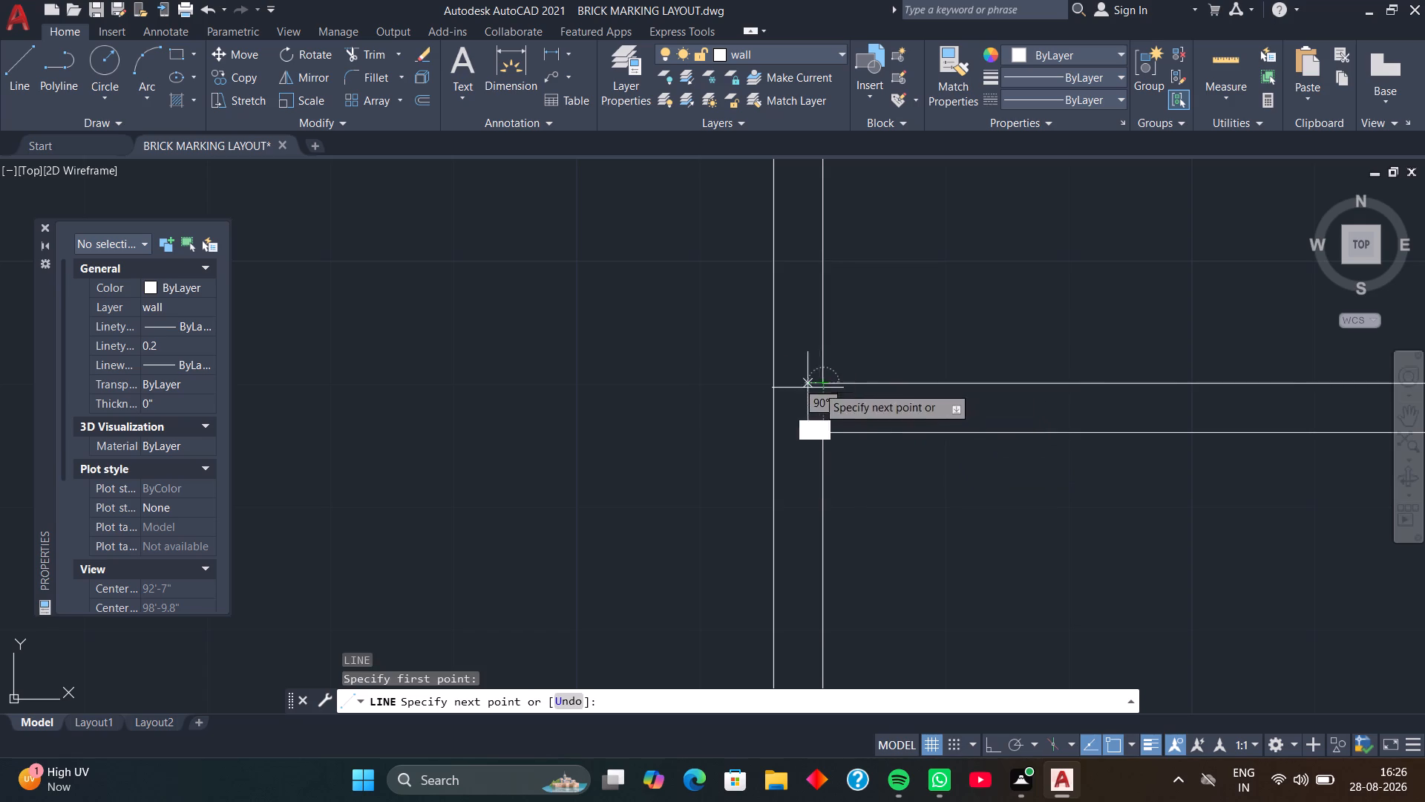
left_click(772, 384)
key("space")
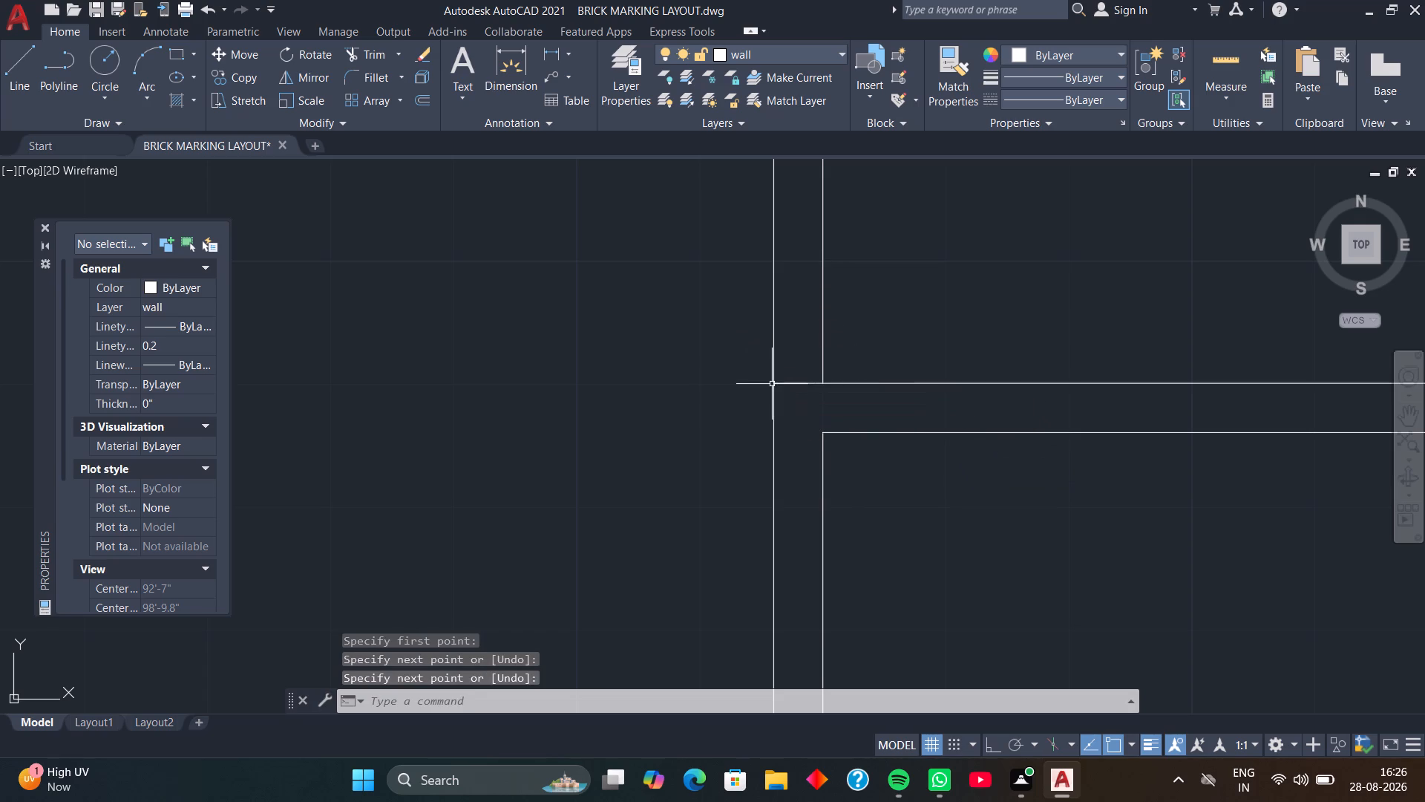
Move the short line across the vertical partition 4.5" up from the horizontal partition's upper line.
left_click(782, 385)
key("m")
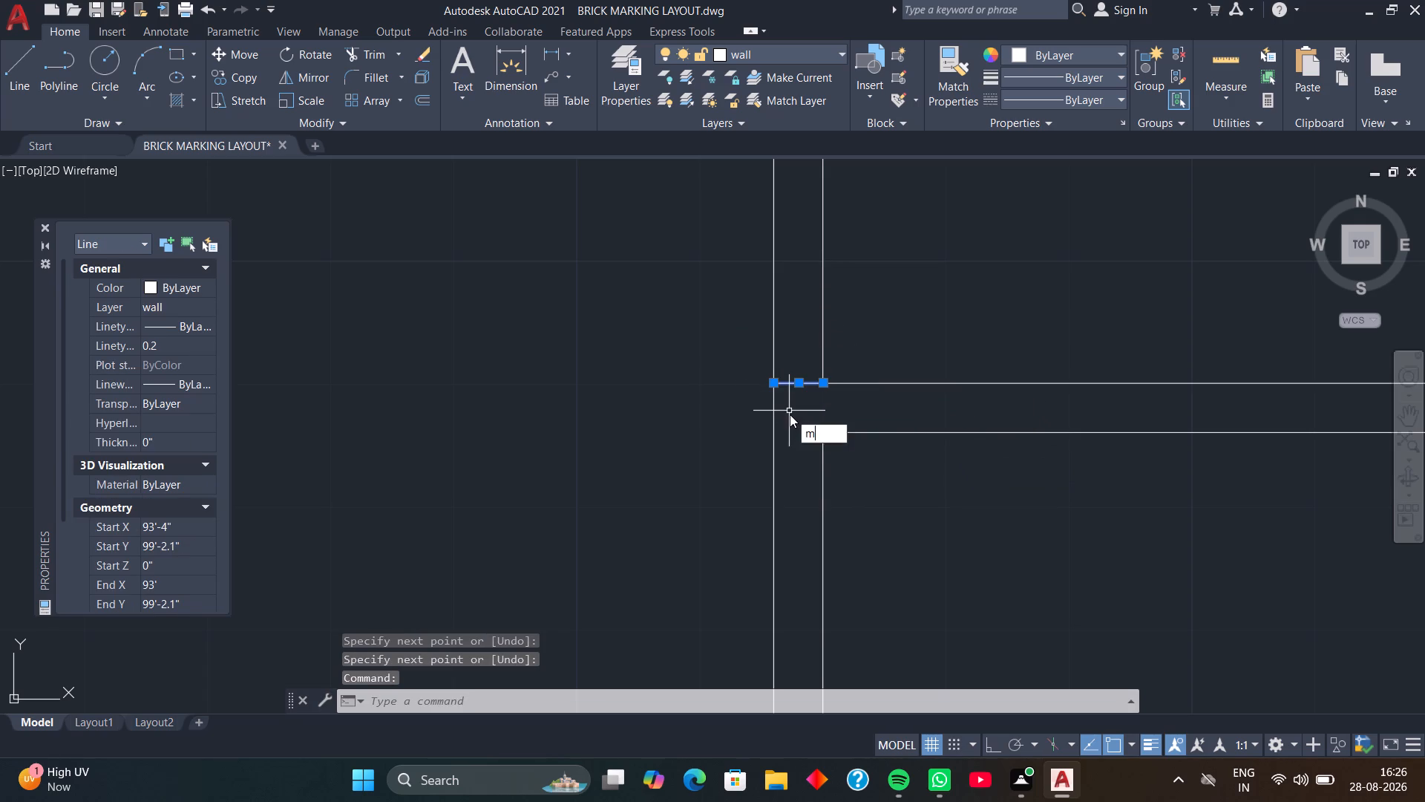
key("space")
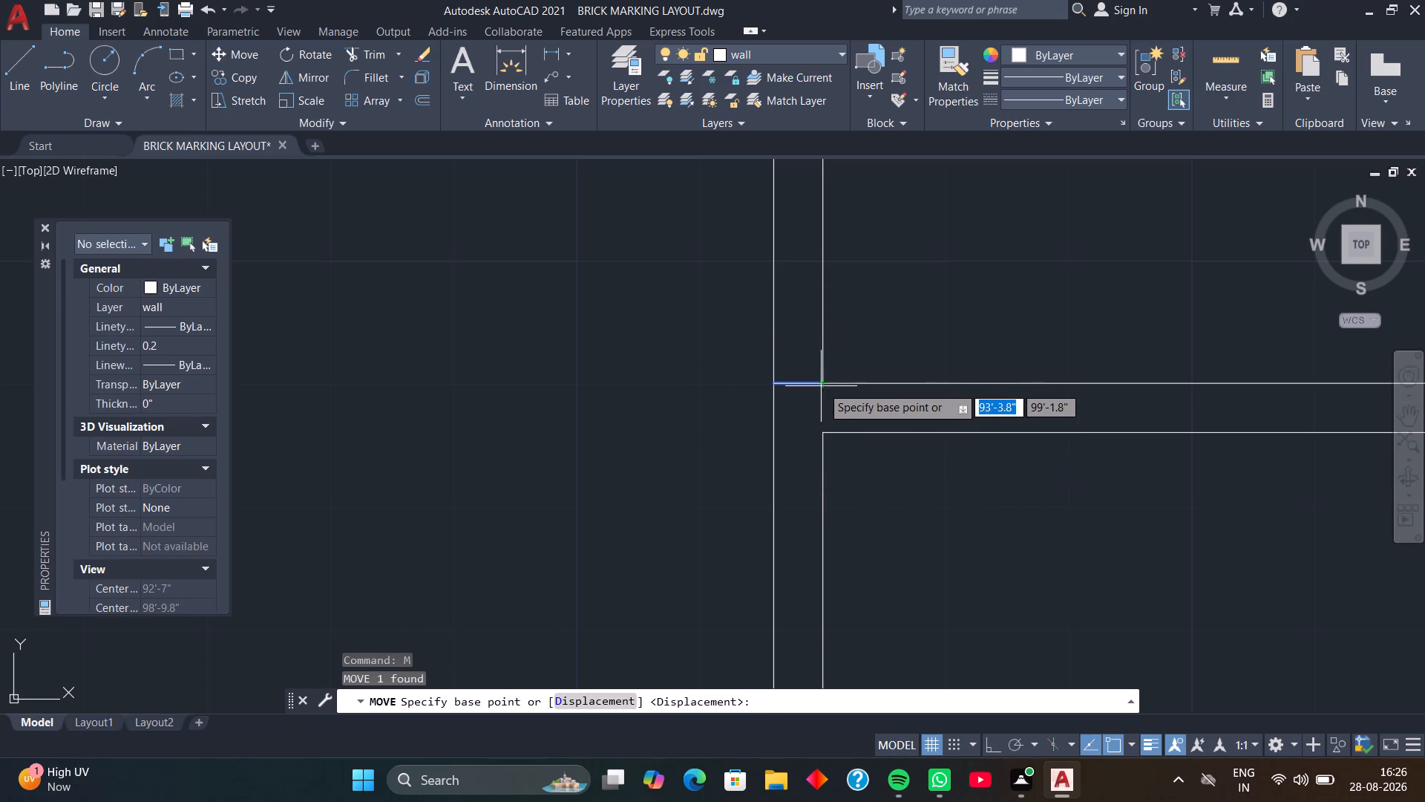
left_click(822, 384)
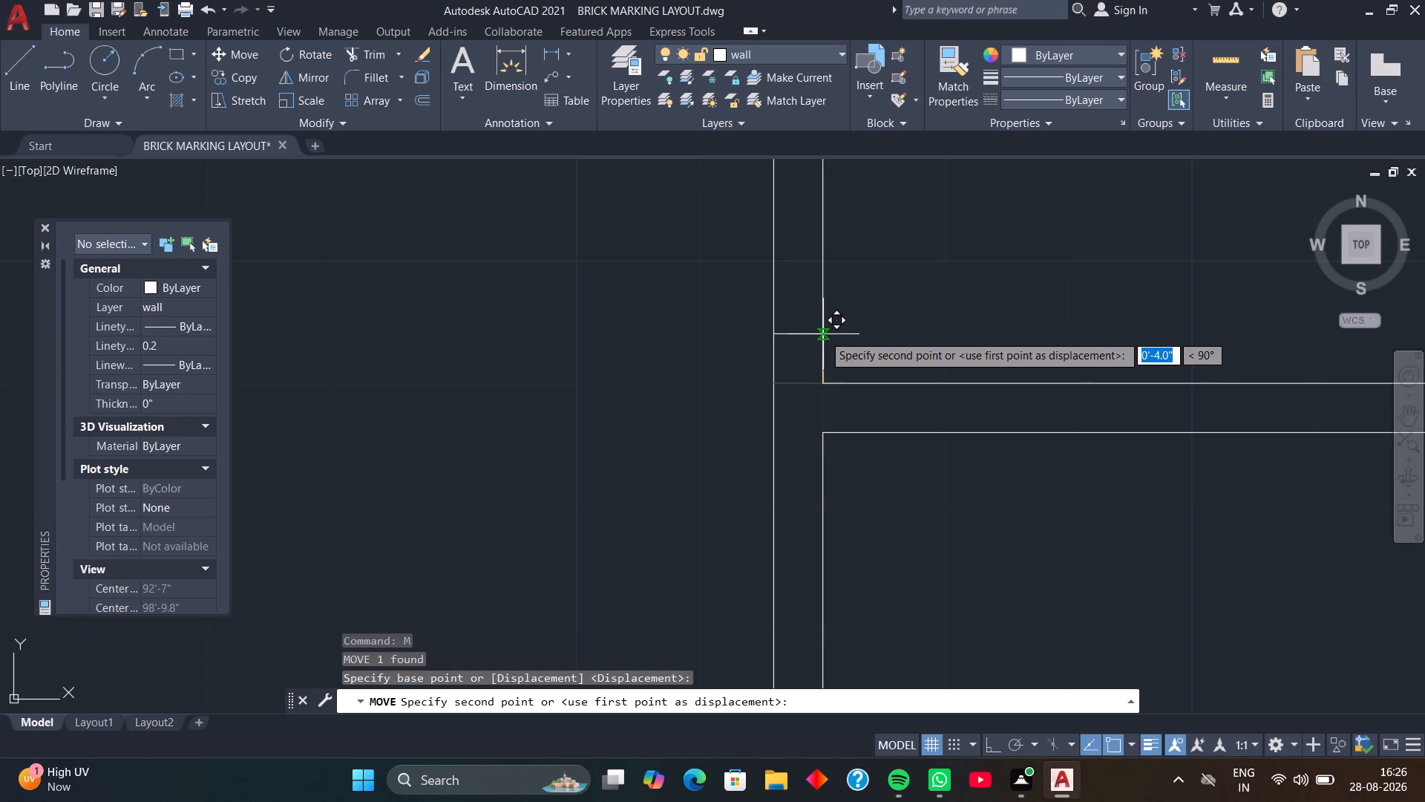
type("4.5")
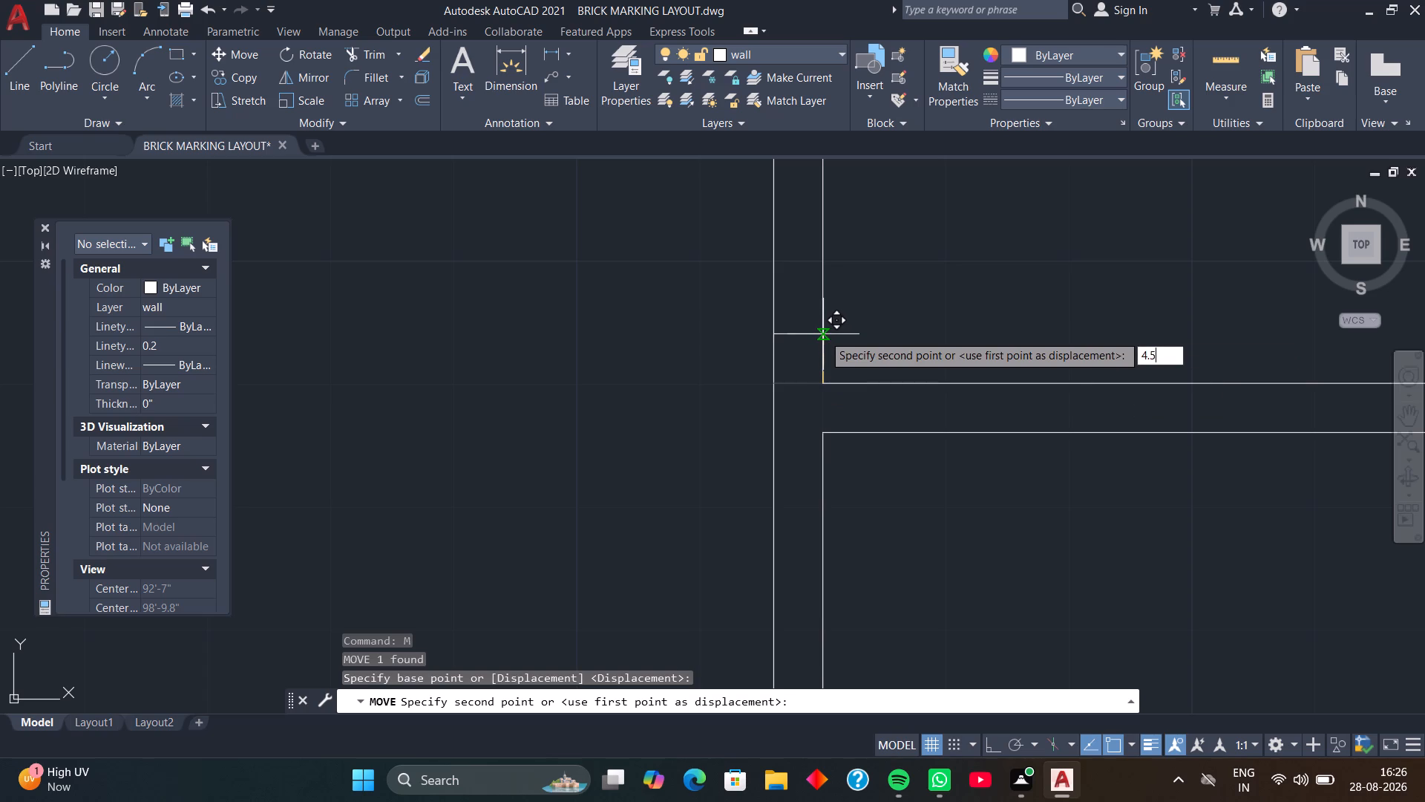
key("Return")
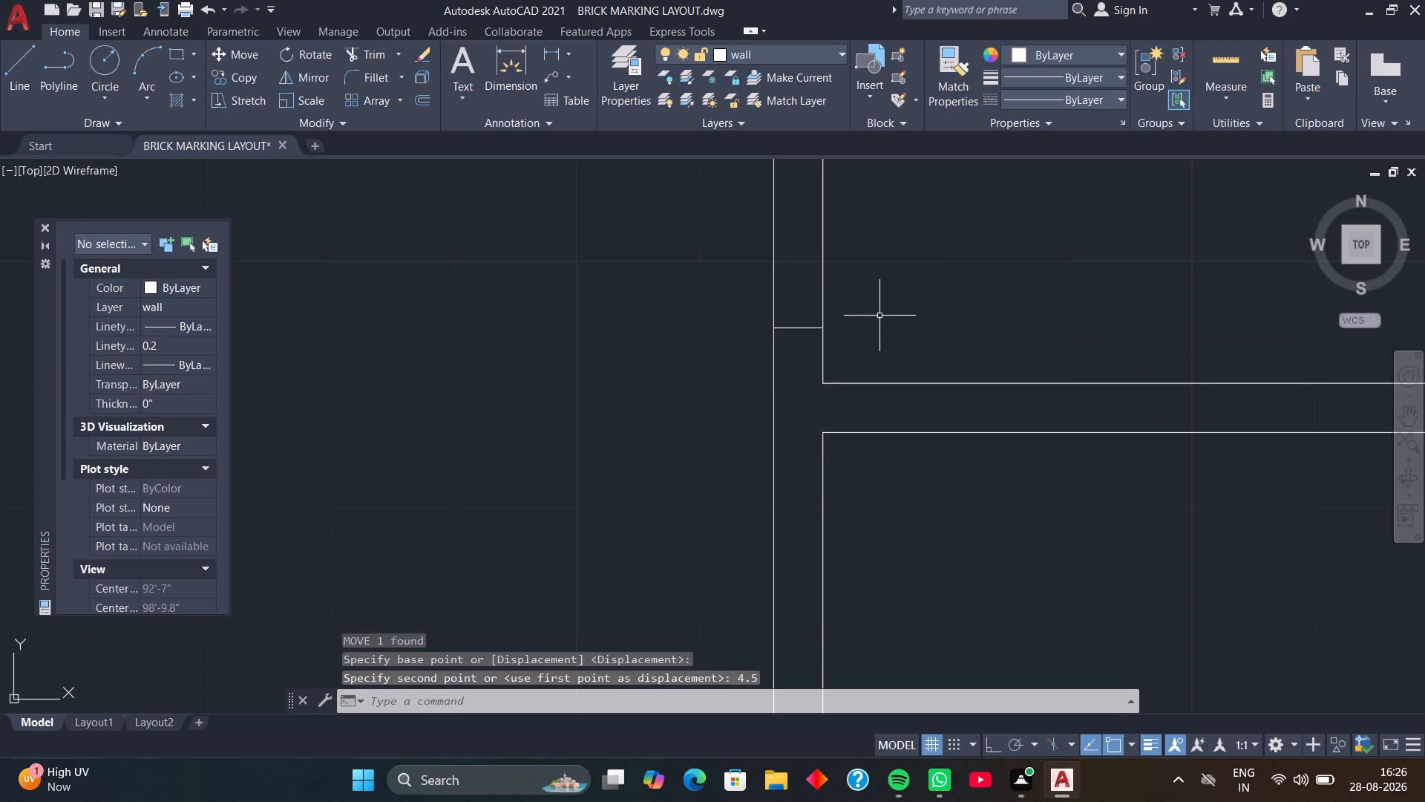
Draw a line across the vertical partition's upper end, joining its two faces at the lower line of the cross wall above.
scroll(884, 306, "down", 2)
middle_click_drag(868, 265, 885, 460)
scroll(906, 371, "down", 2)
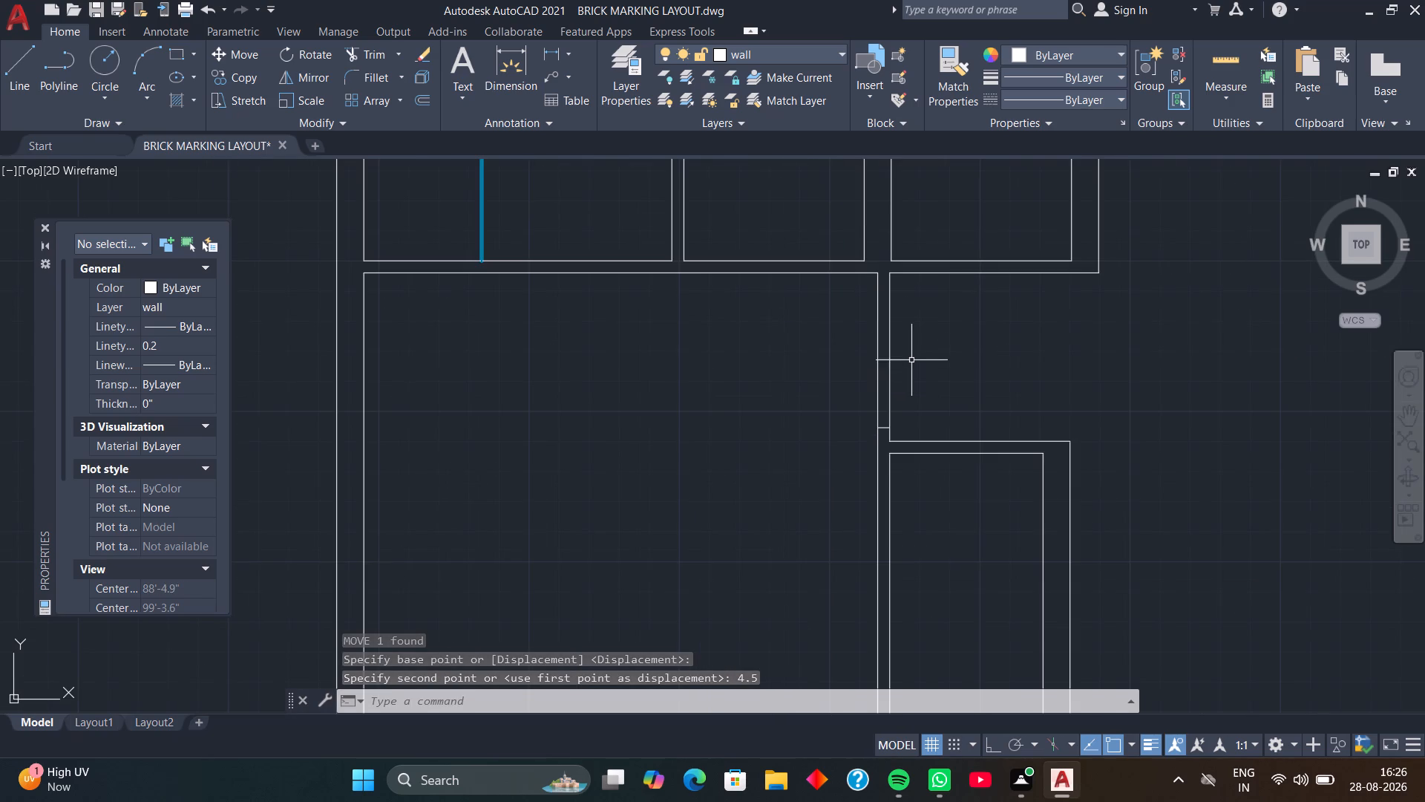
middle_click_drag(908, 334, 850, 475)
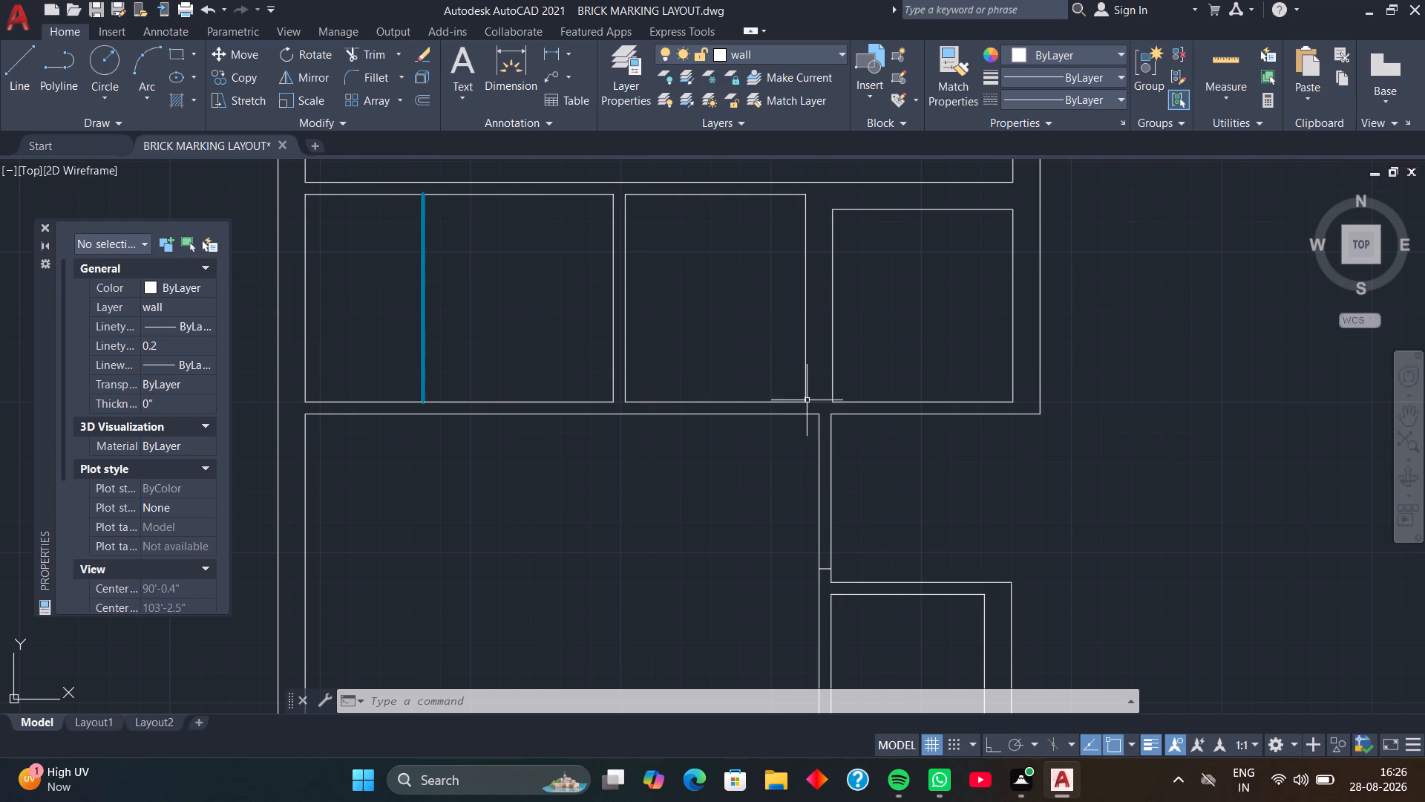
key("l")
key("space")
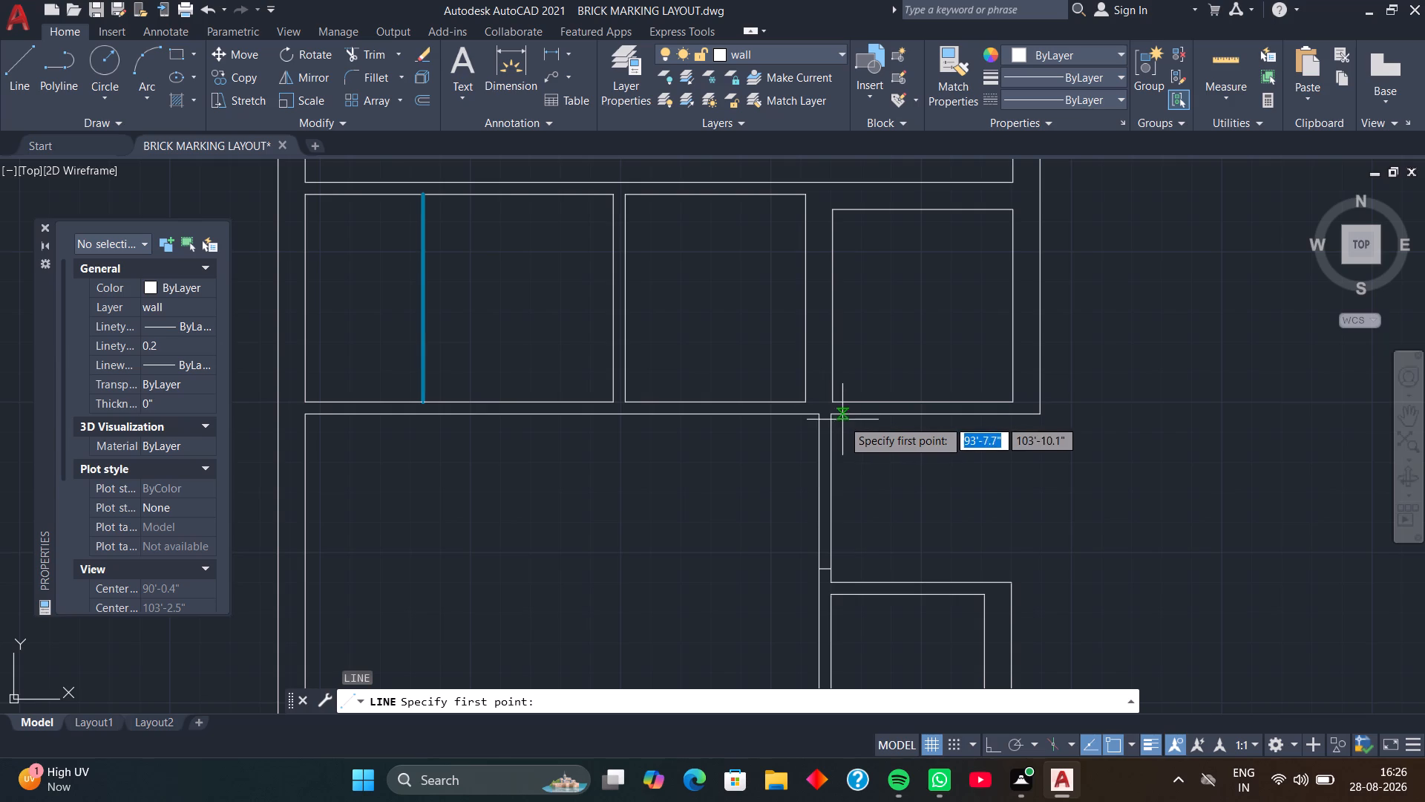
left_click(835, 414)
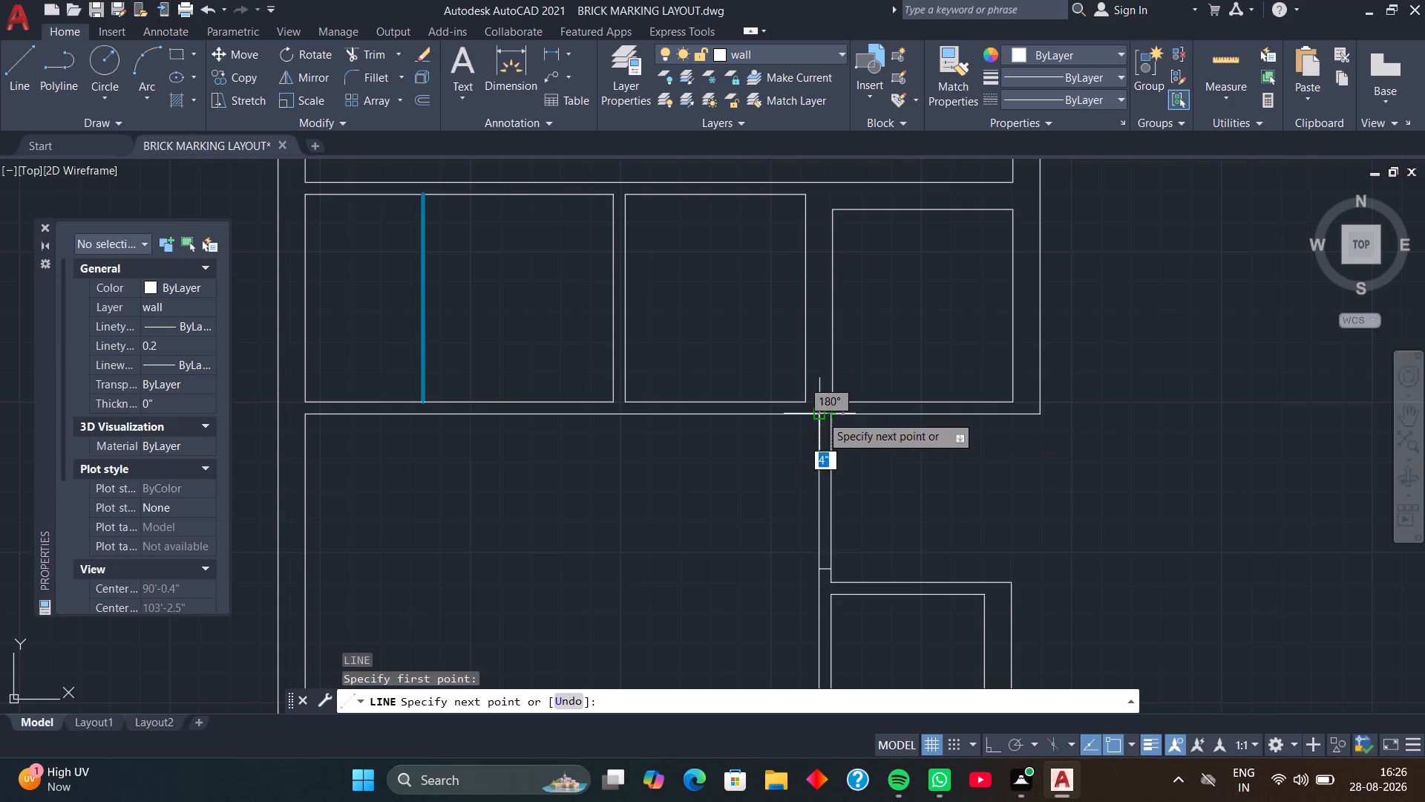
left_click(821, 415)
key("space")
Move the new line across the vertical partition's upper end 11" down, with Ortho on.
scroll(837, 419, "up", 3)
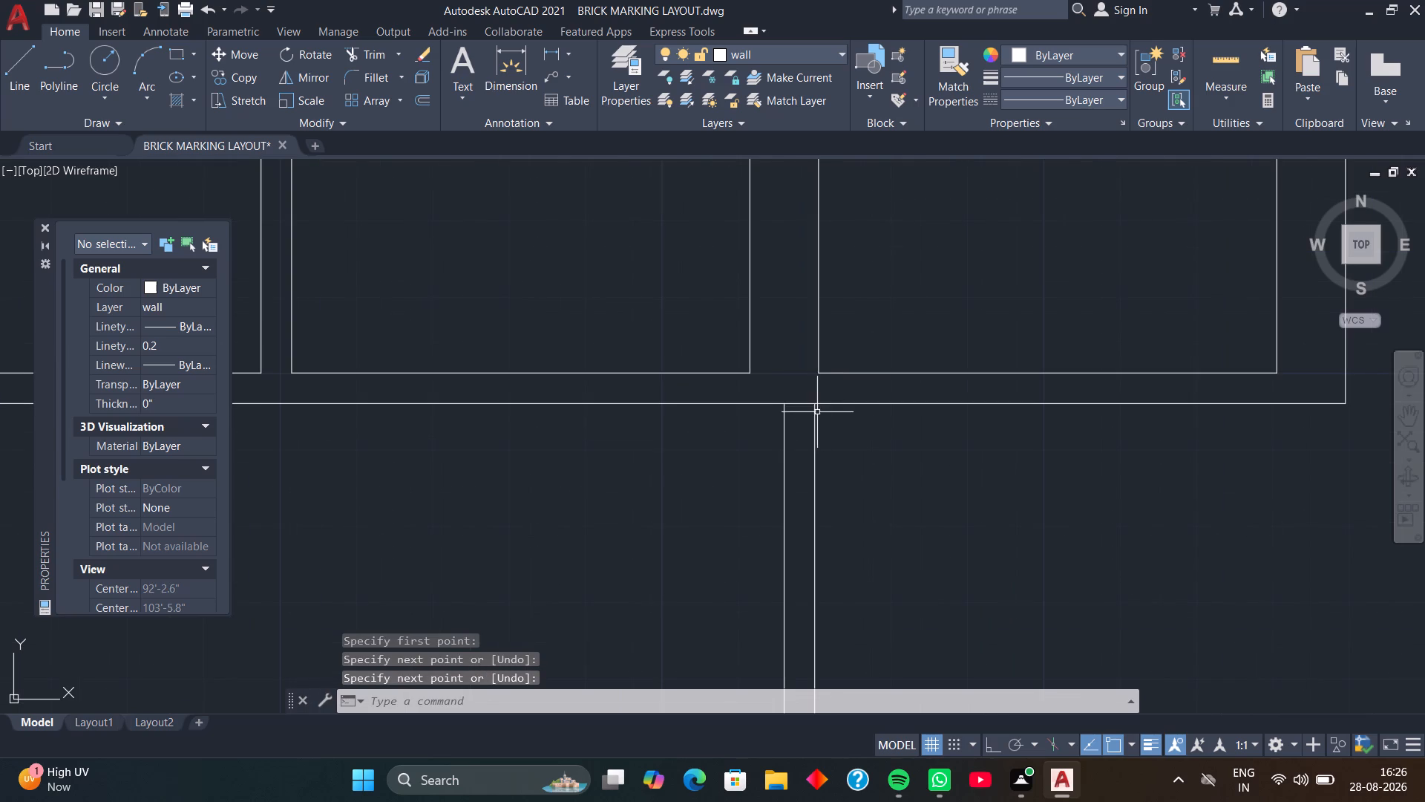
left_click(802, 403)
scroll(807, 418, "up", 5)
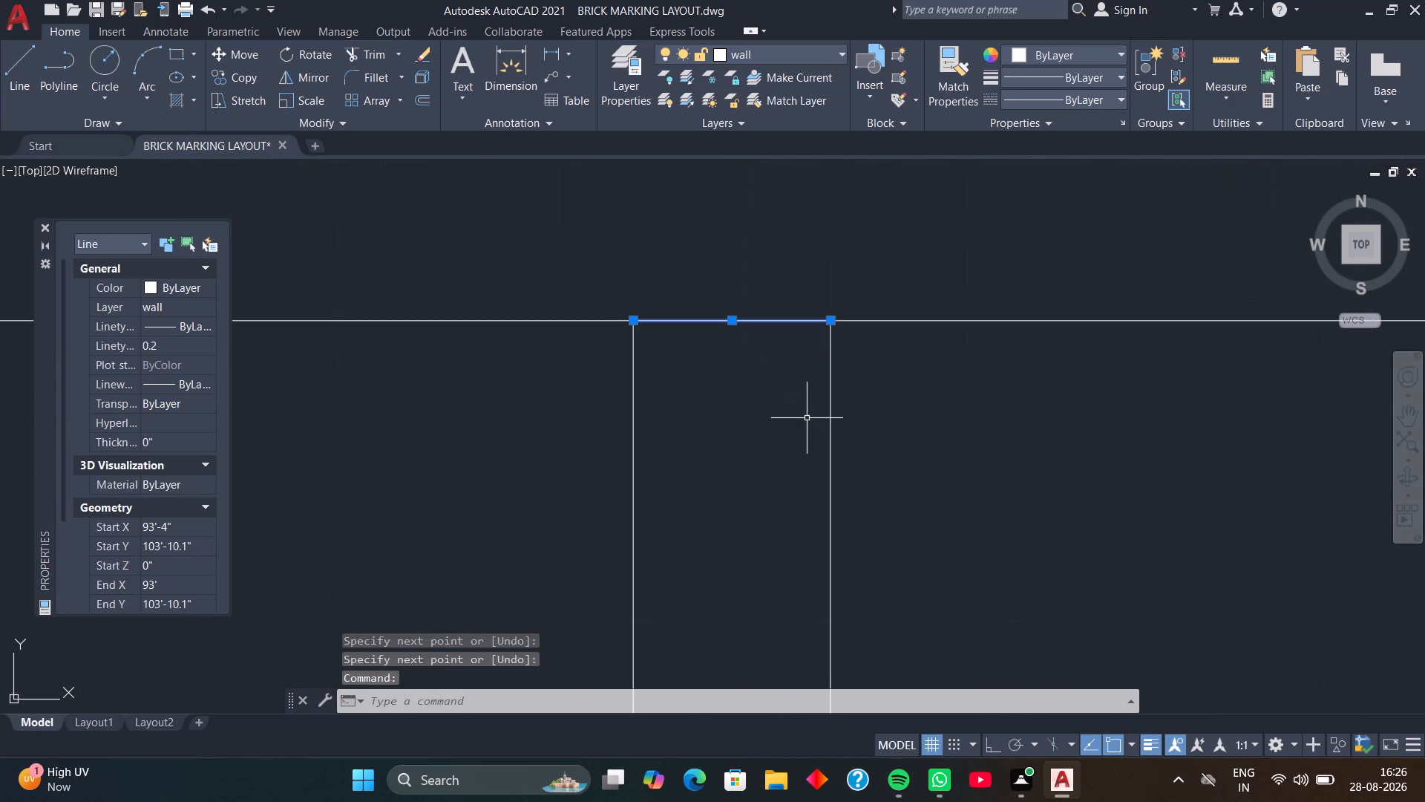
key("m")
key("space")
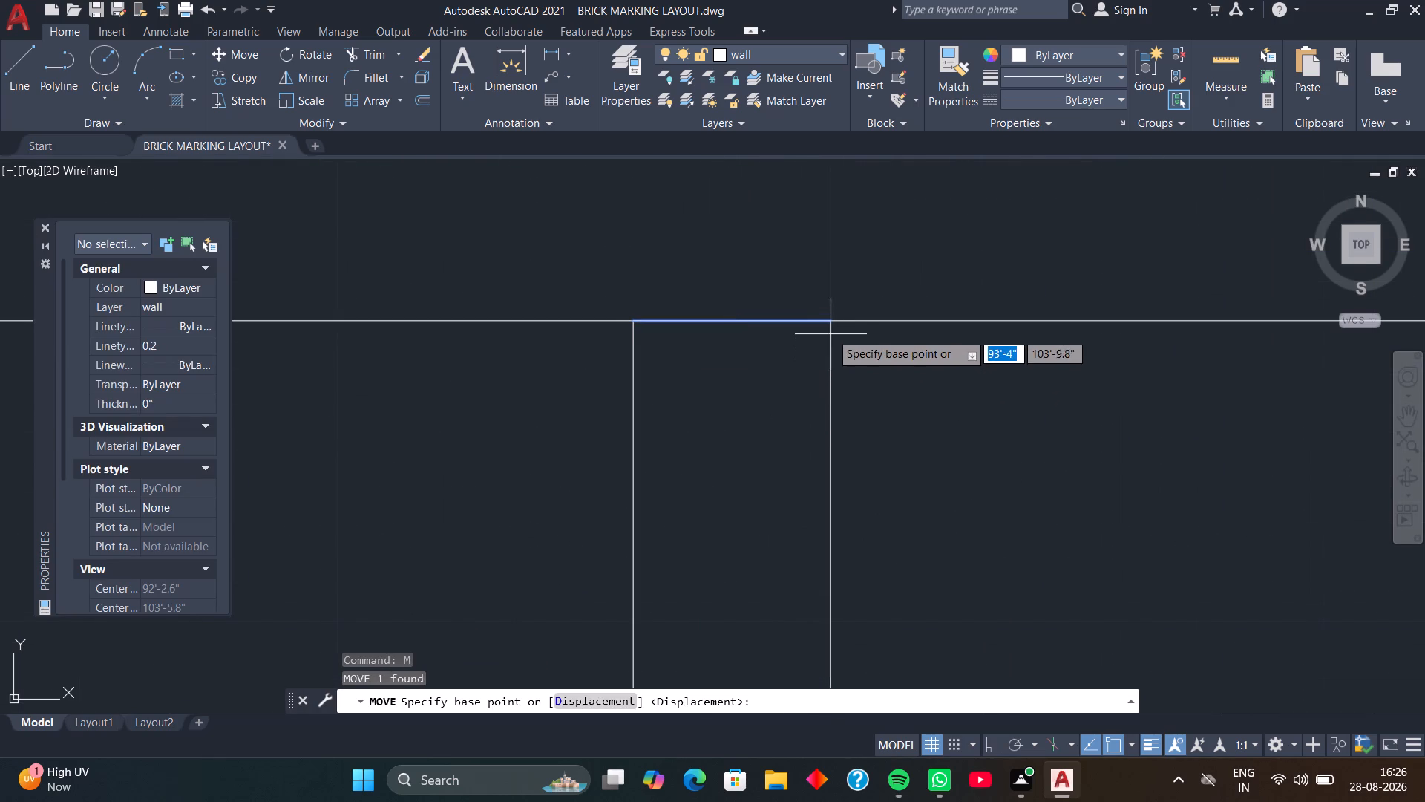
left_click(829, 322)
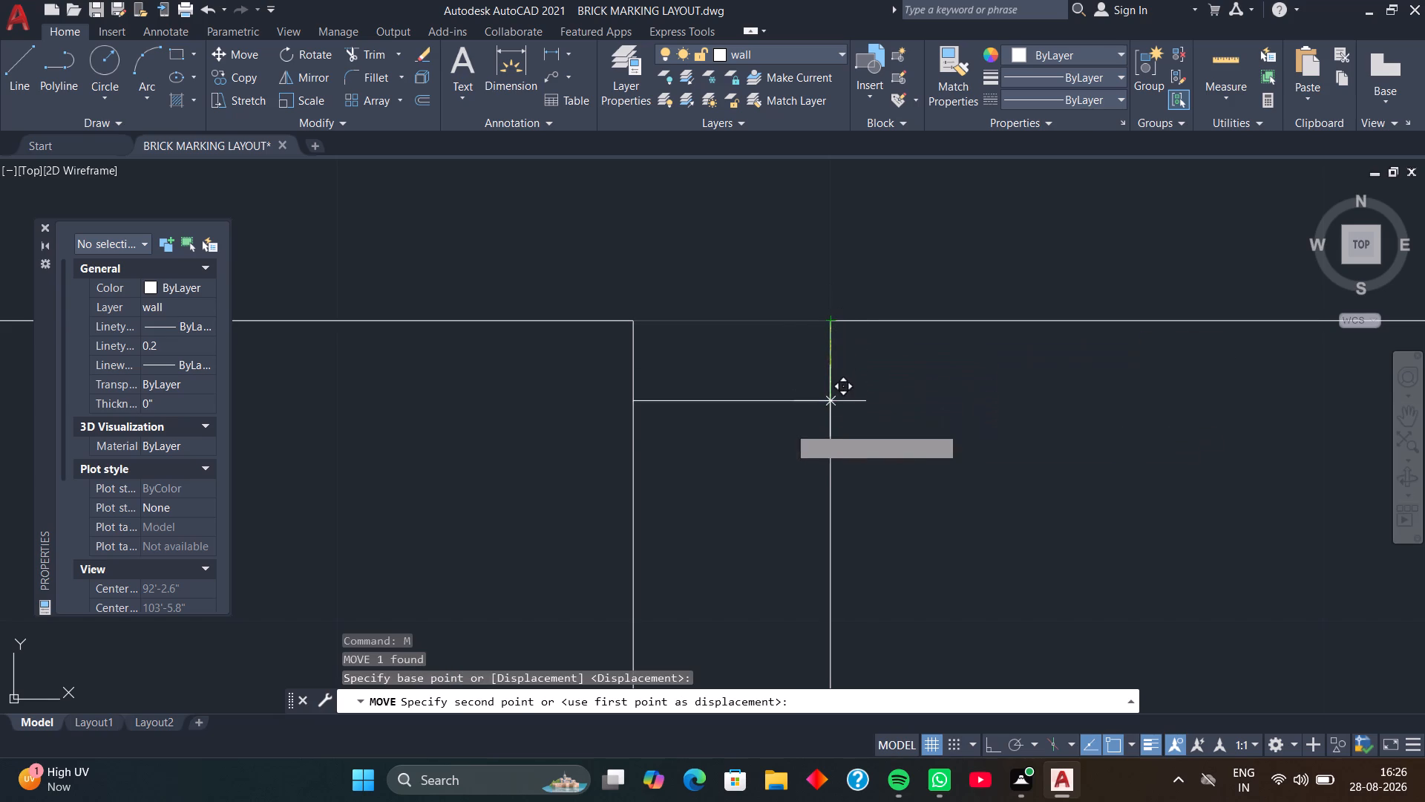
key("F8")
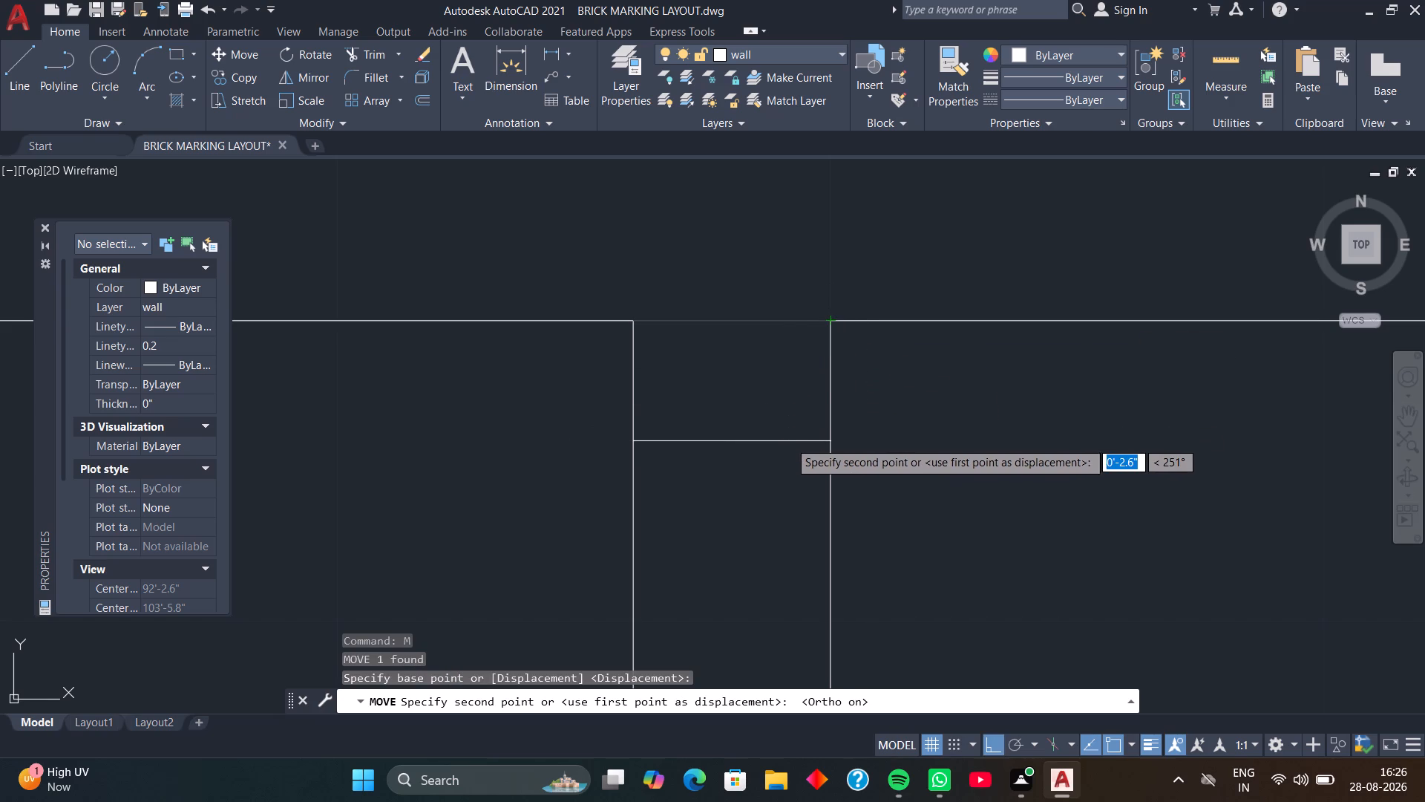
type("11")
key("Return")
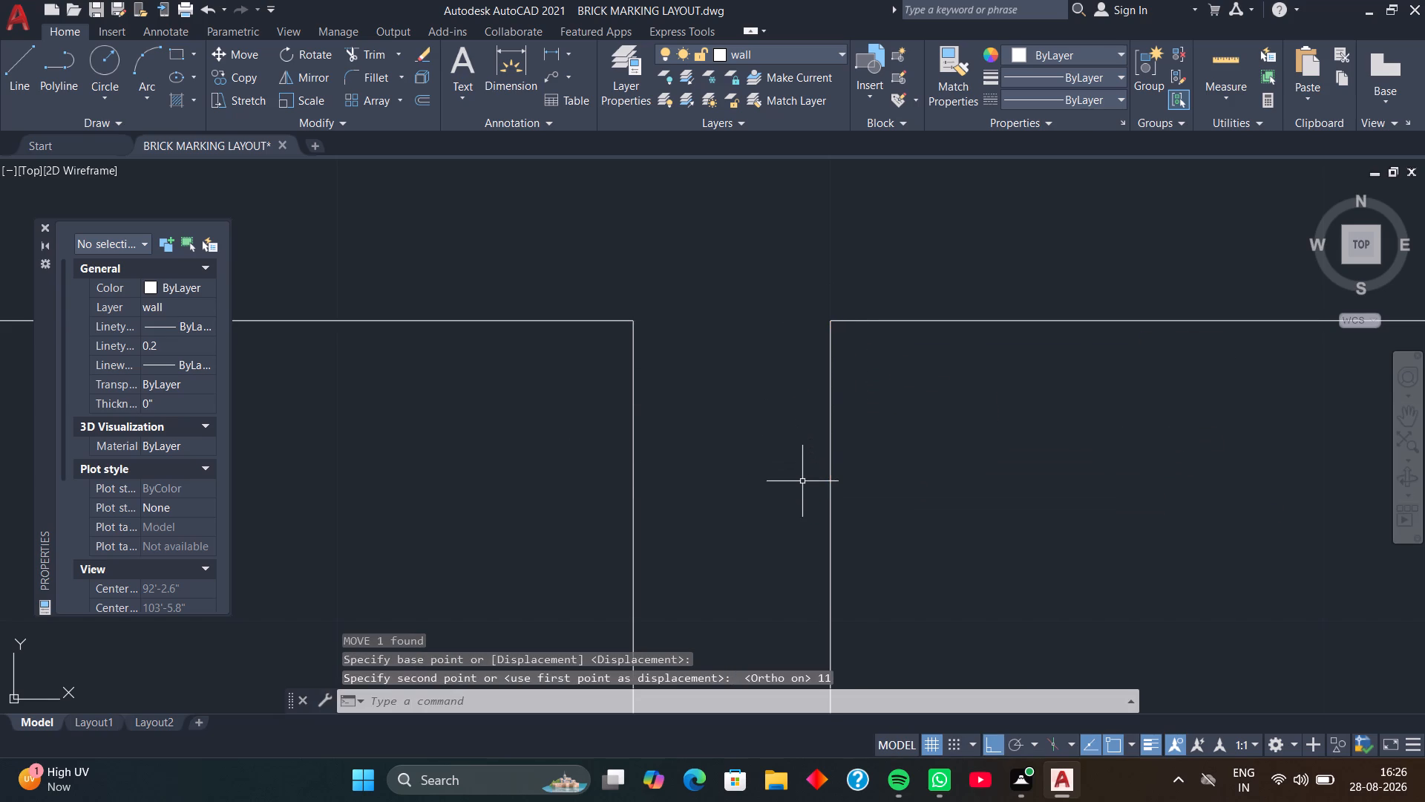
Trim both faces of the vertical partition between the two short cross lines to form an opening.
scroll(802, 481, "down", 6)
middle_click_drag(790, 494, 799, 345)
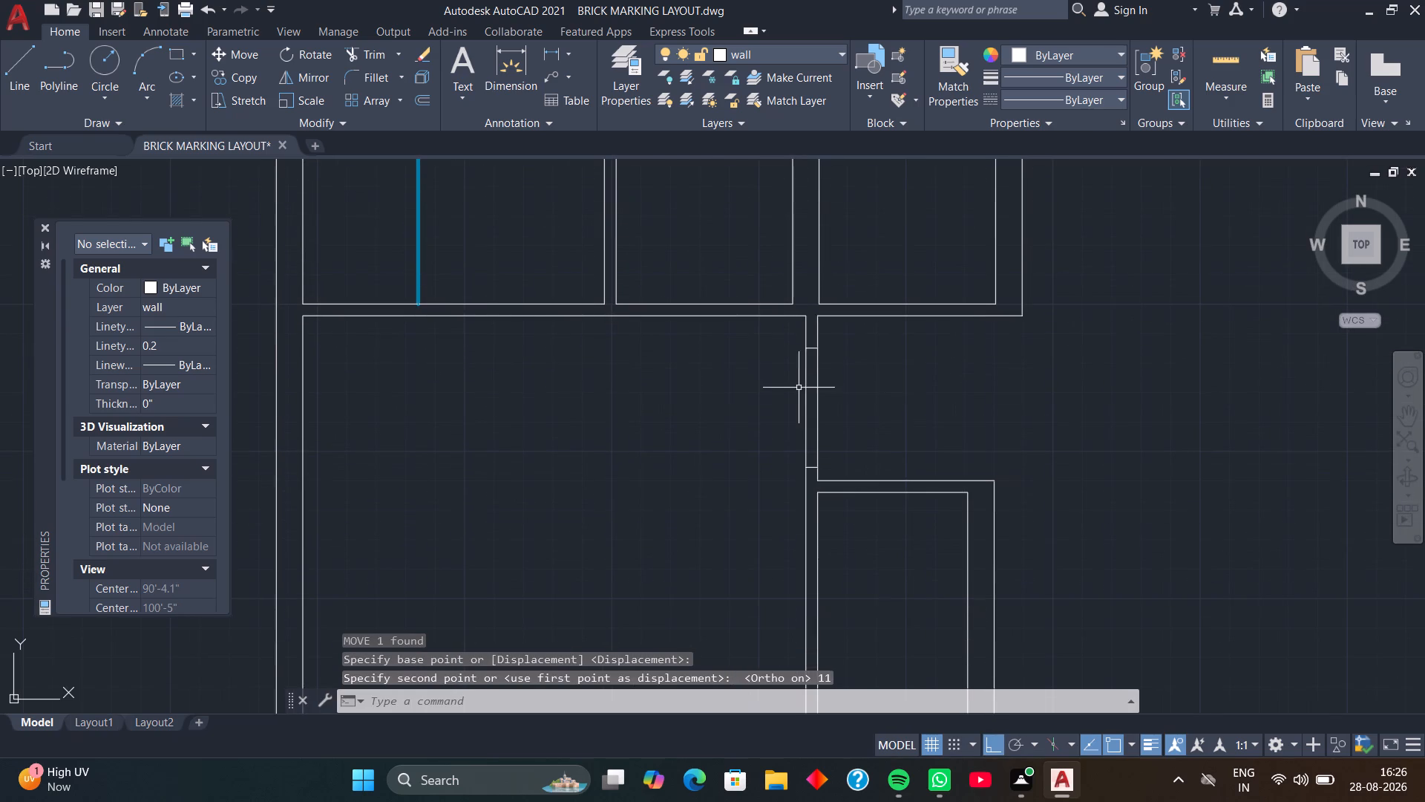
key("space")
key("space")
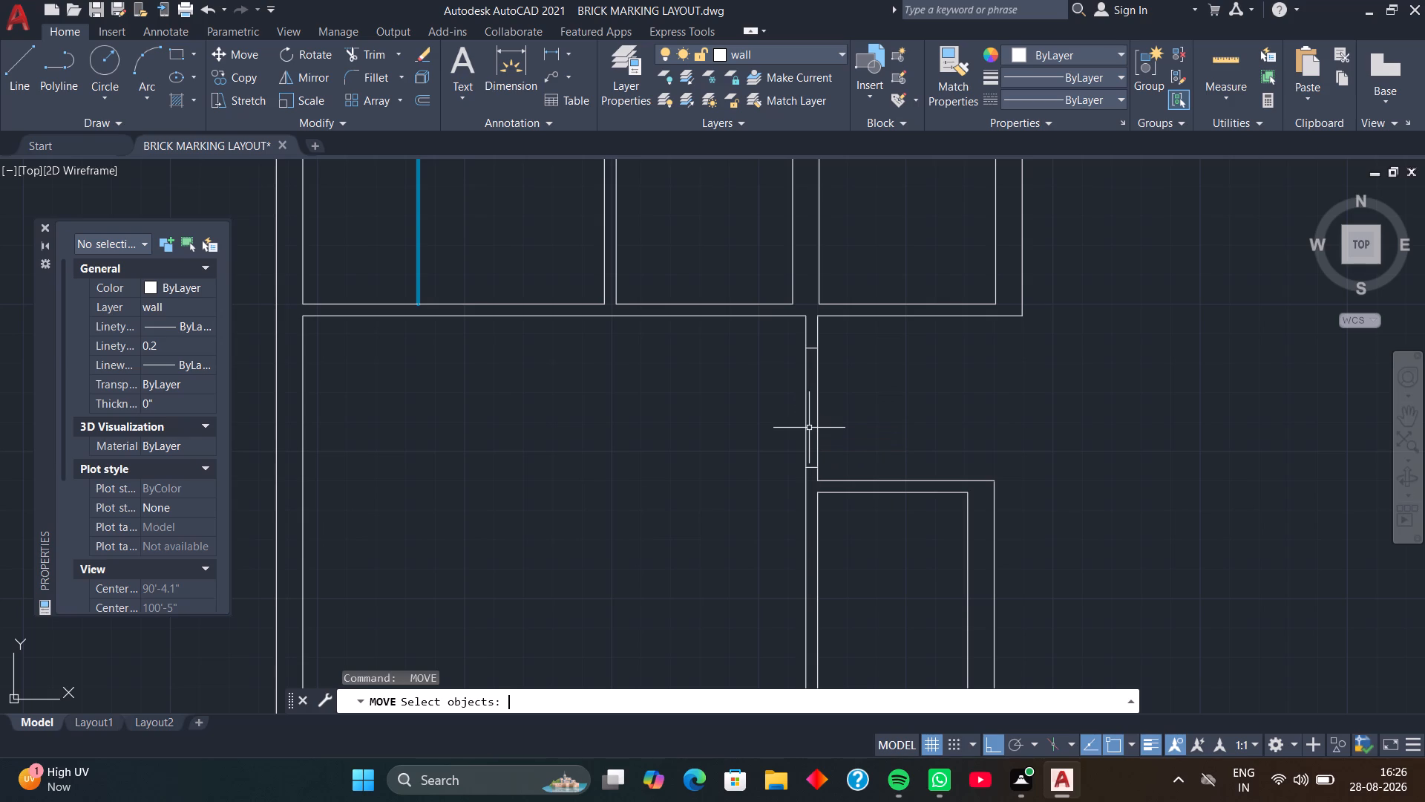
type("tr")
key("space")
left_click_drag(781, 419, 798, 418)
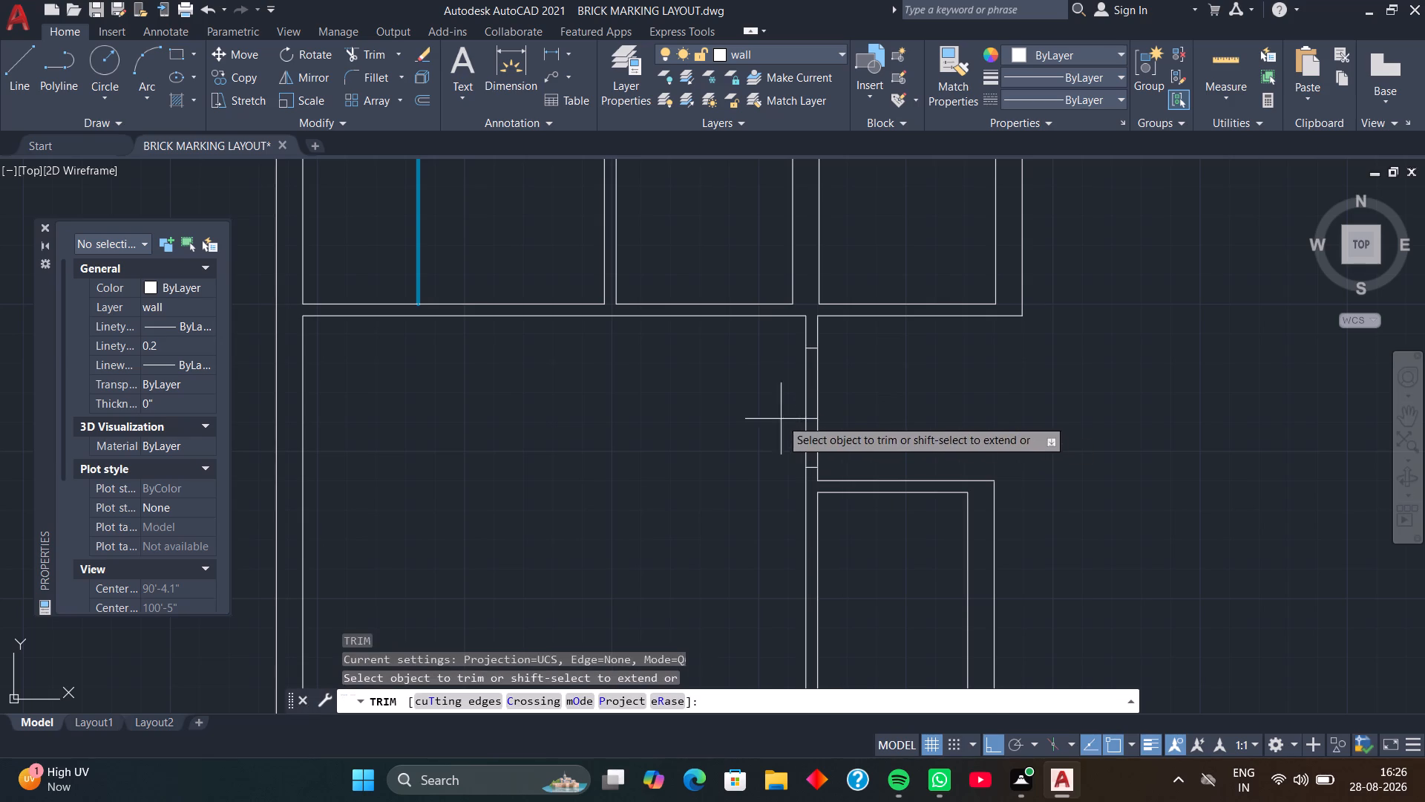
left_click_drag(798, 418, 851, 416)
key("space")
Draw a line across the horizontal partition at the vertical partition's right face, from its lower line to its upper line.
scroll(859, 416, "down", 2)
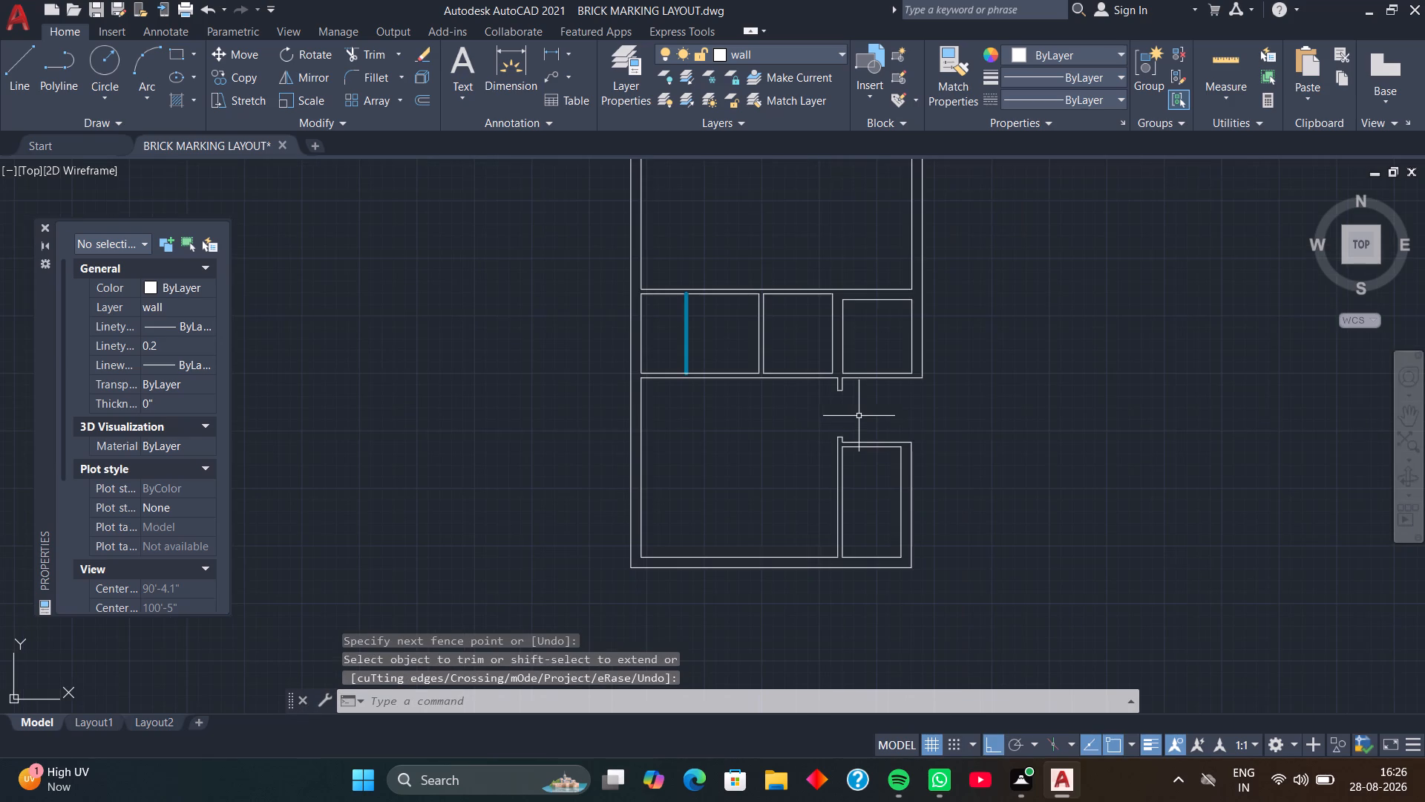
middle_click_drag(860, 417, 817, 375)
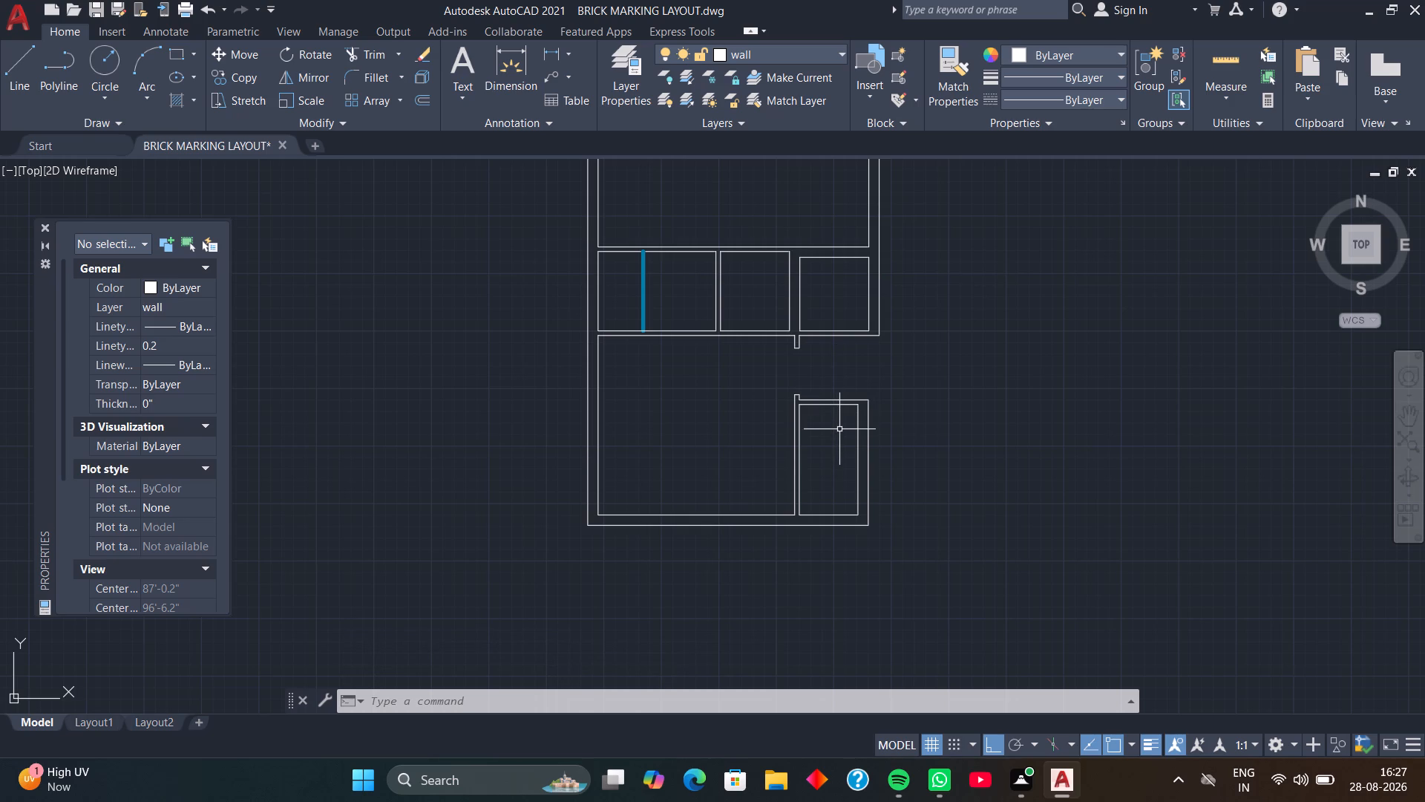
scroll(793, 440, "up", 3)
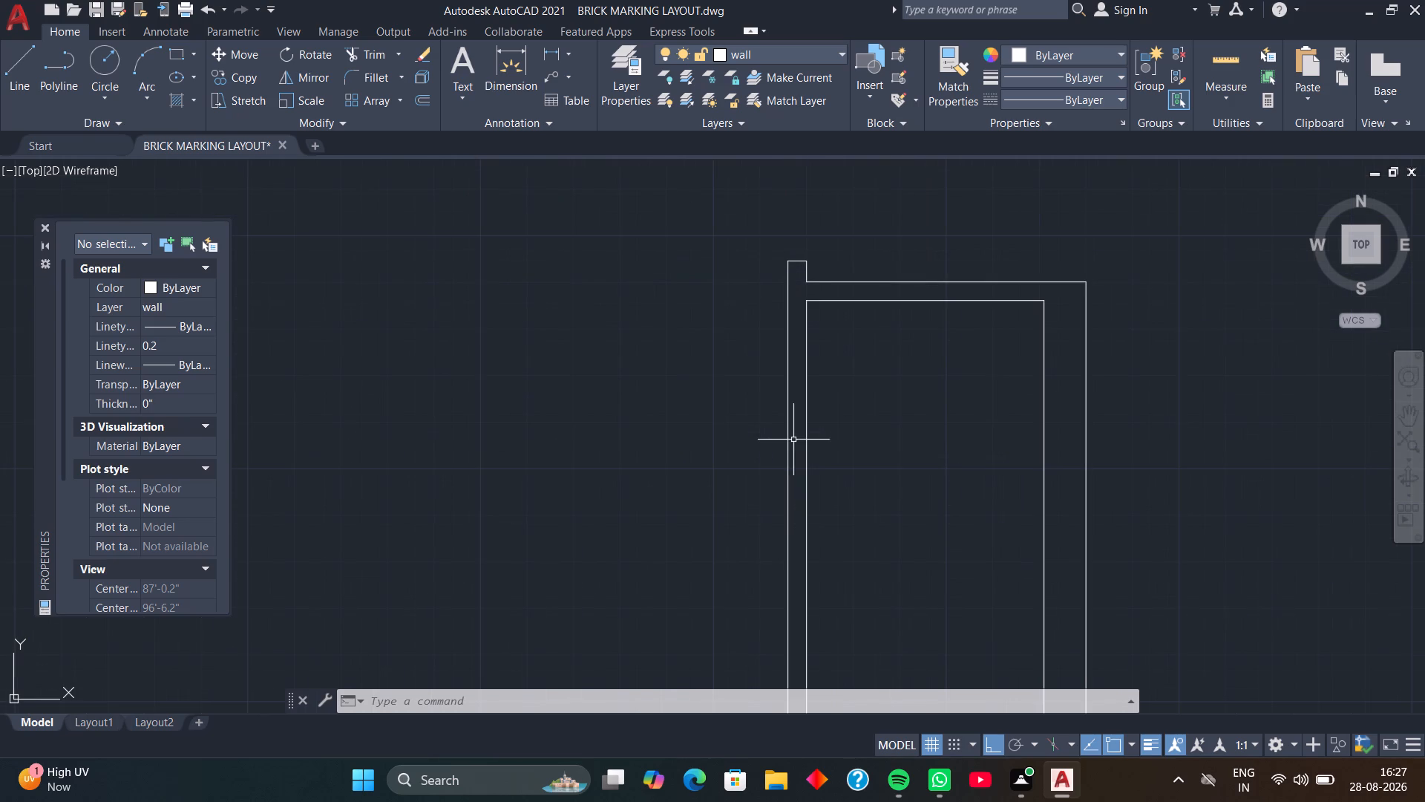
middle_click_drag(767, 362, 757, 467)
scroll(796, 432, "up", 2)
middle_click_drag(796, 417, 794, 437)
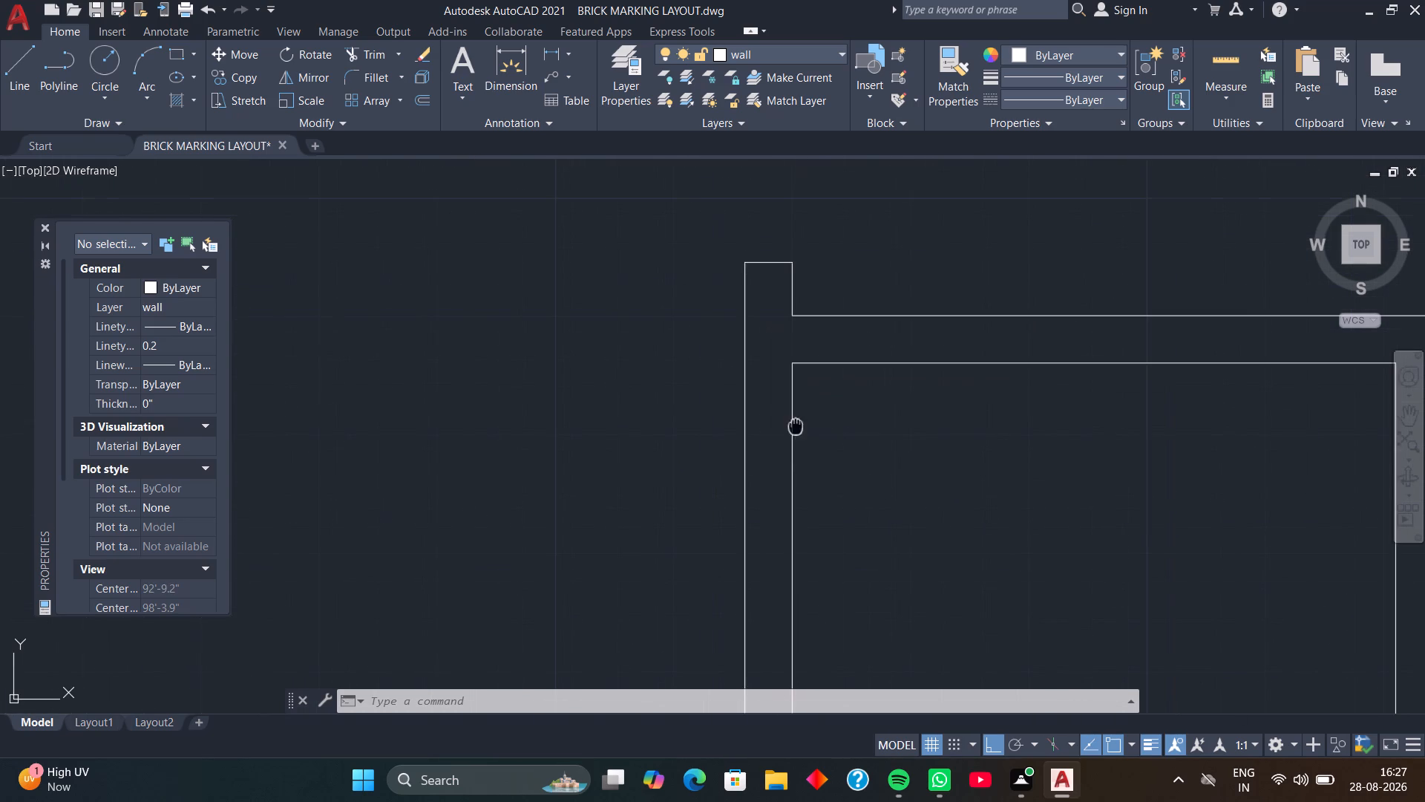
middle_click_drag(794, 437, 752, 516)
type("l")
key("space")
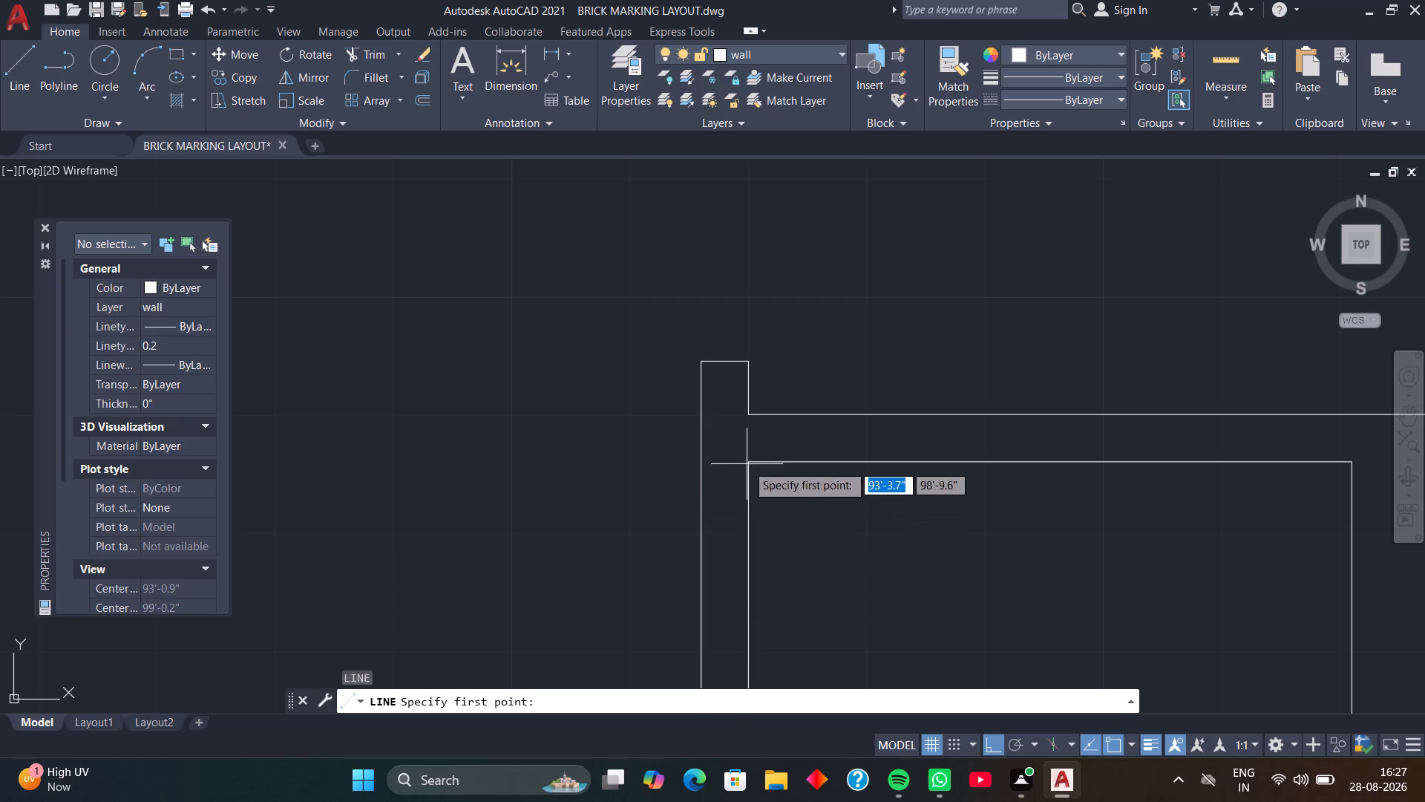
left_click(750, 466)
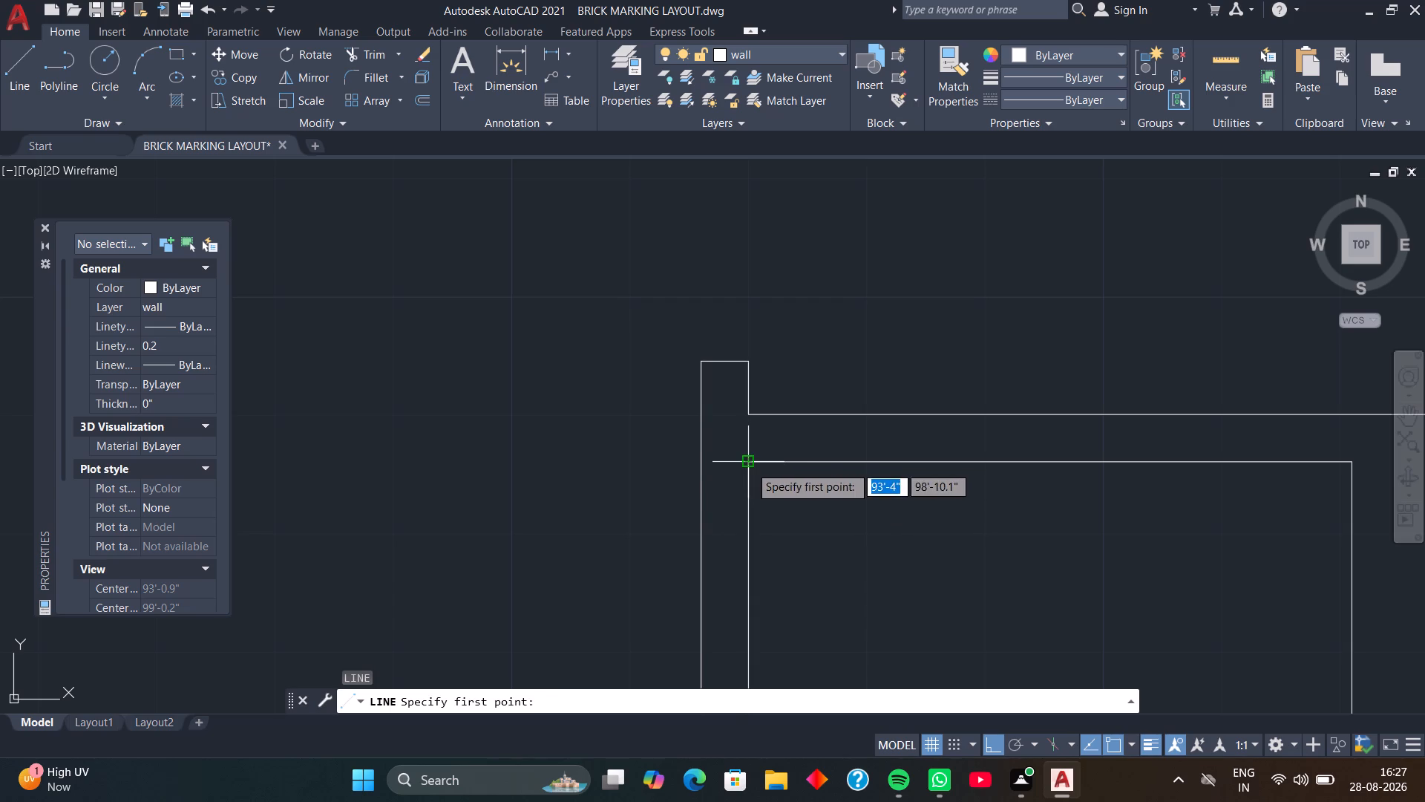
left_click(751, 417)
key("space")
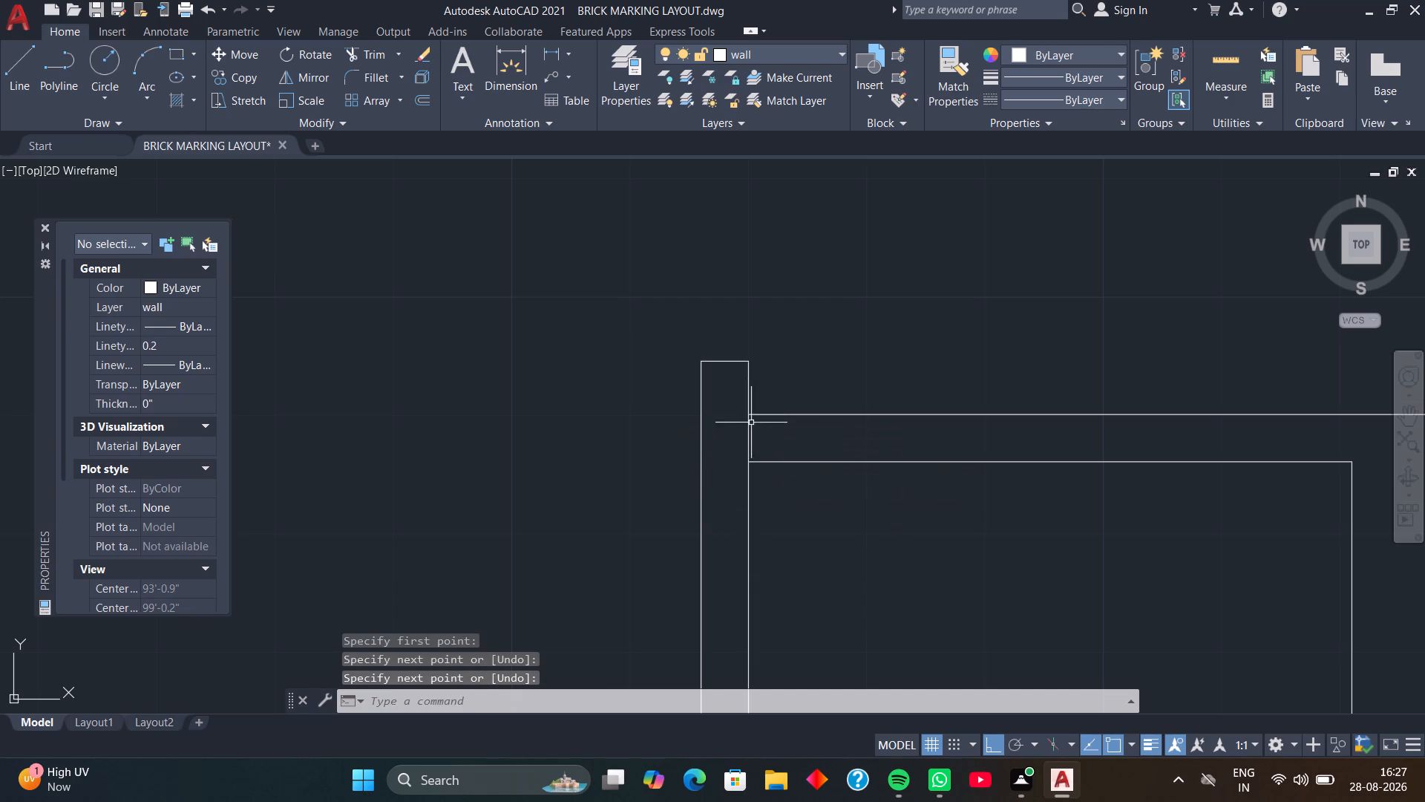
Move the short line across the horizontal partition 1'3" right, away from the vertical partition.
left_click(748, 434)
key("m")
key("space")
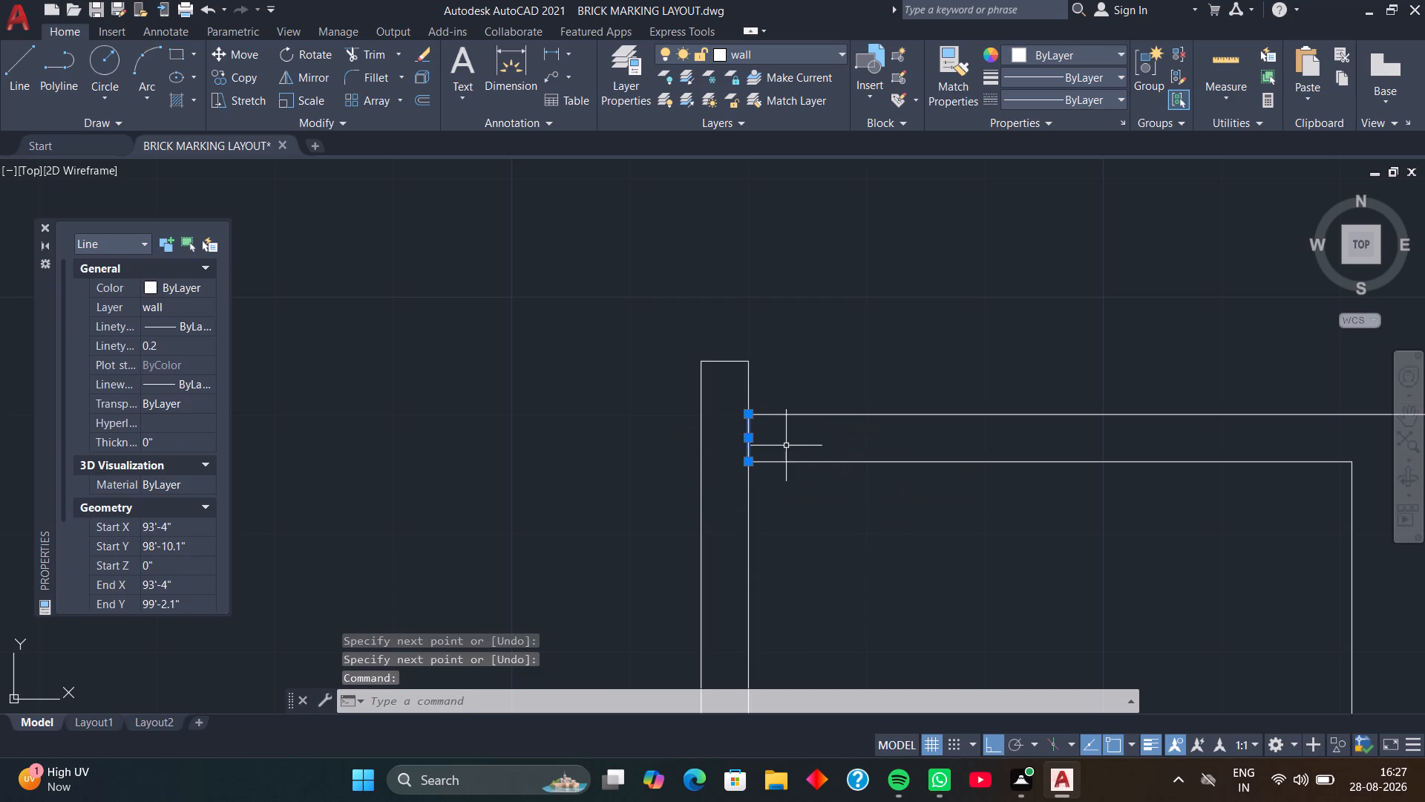
left_click(745, 464)
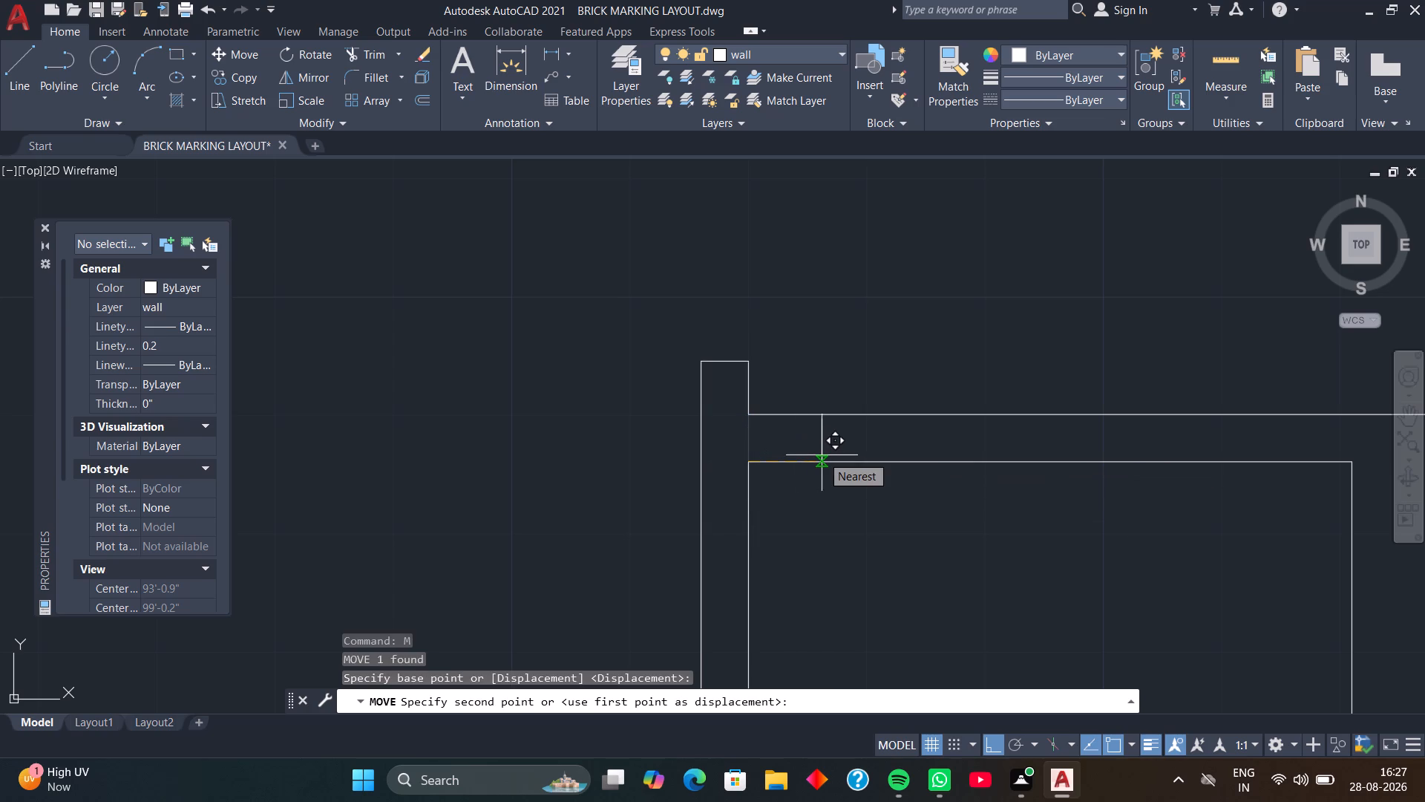
type("1'3")
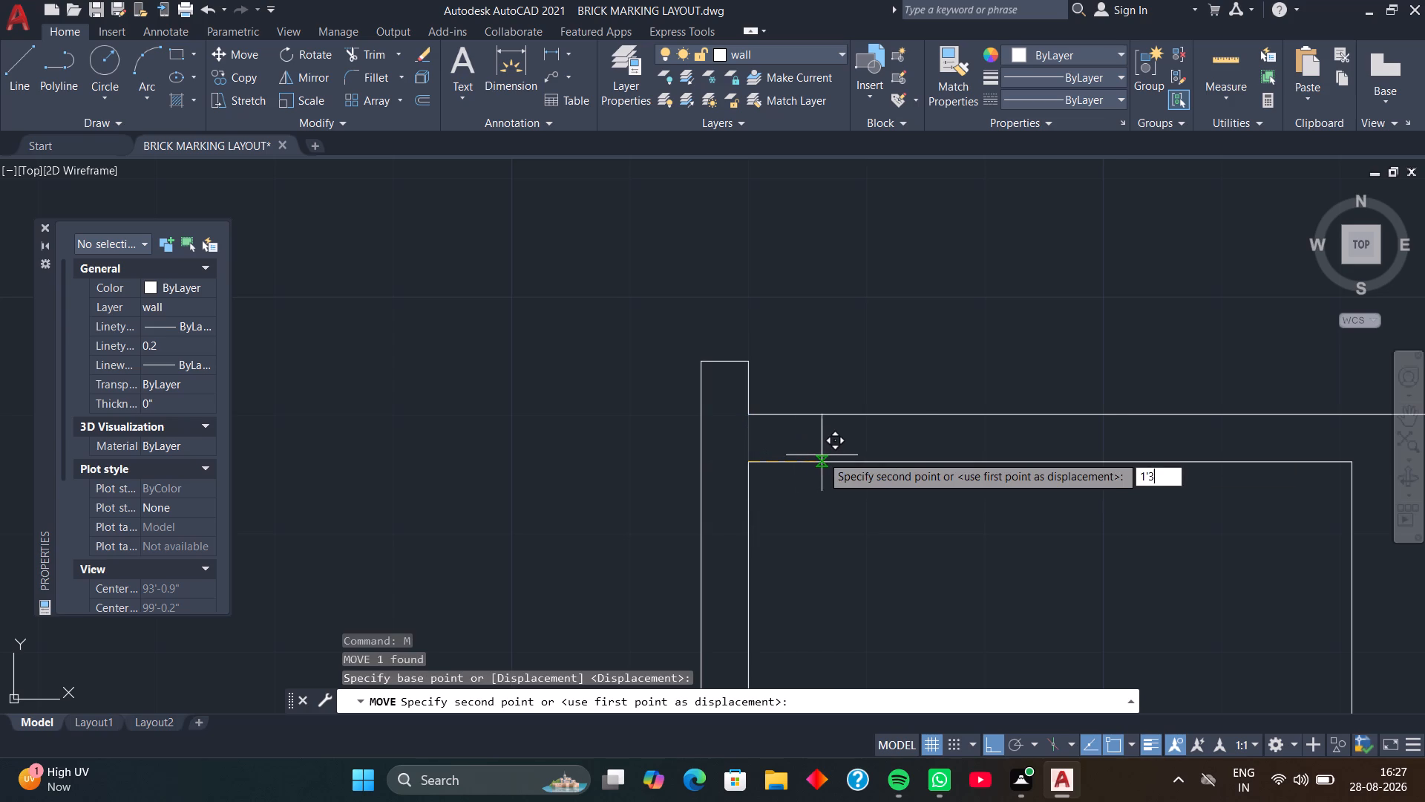
key("Return")
Draw a line across the horizontal partition at its right end, from the external wall's inner corner up to the upper line.
scroll(1032, 506, "down", 2)
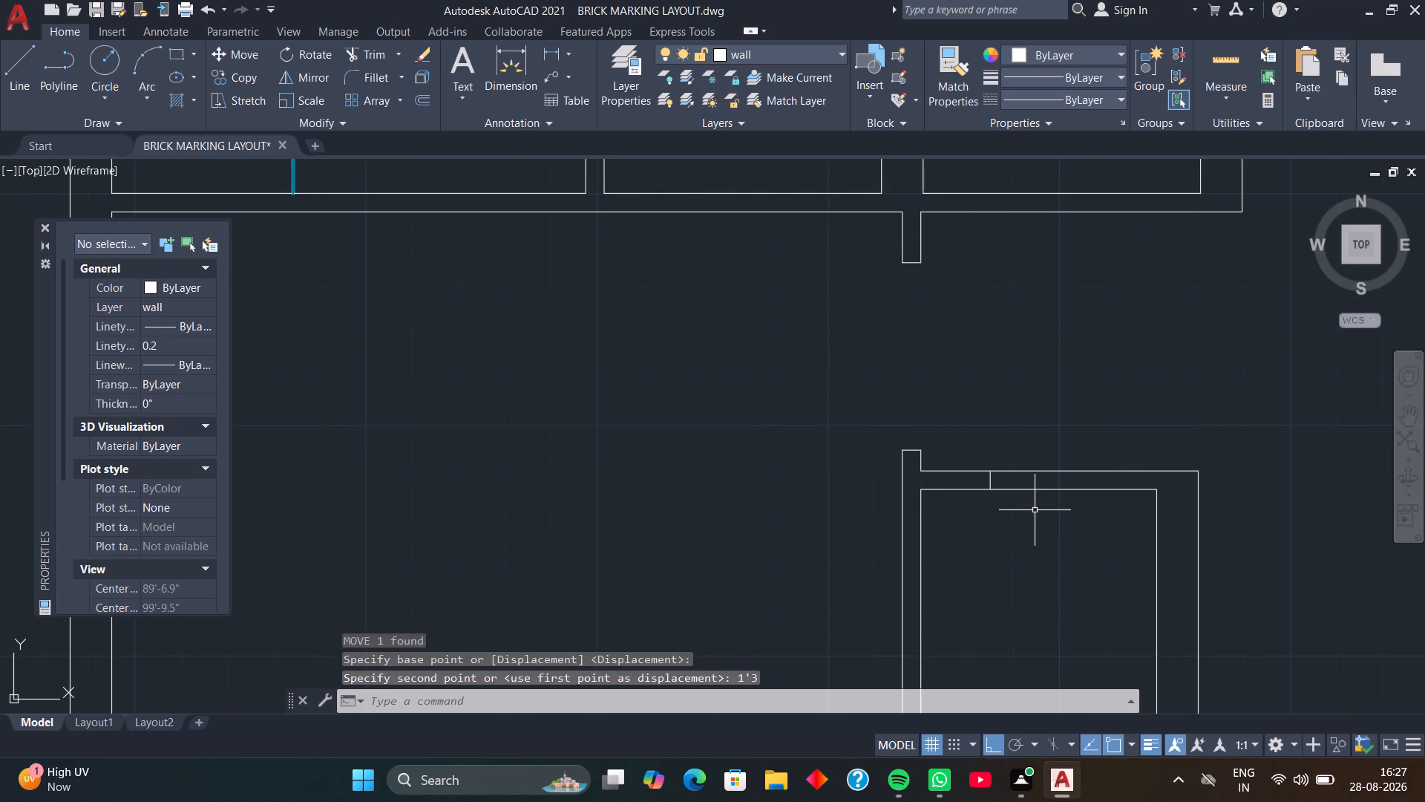
middle_click_drag(1035, 510, 736, 579)
key("space")
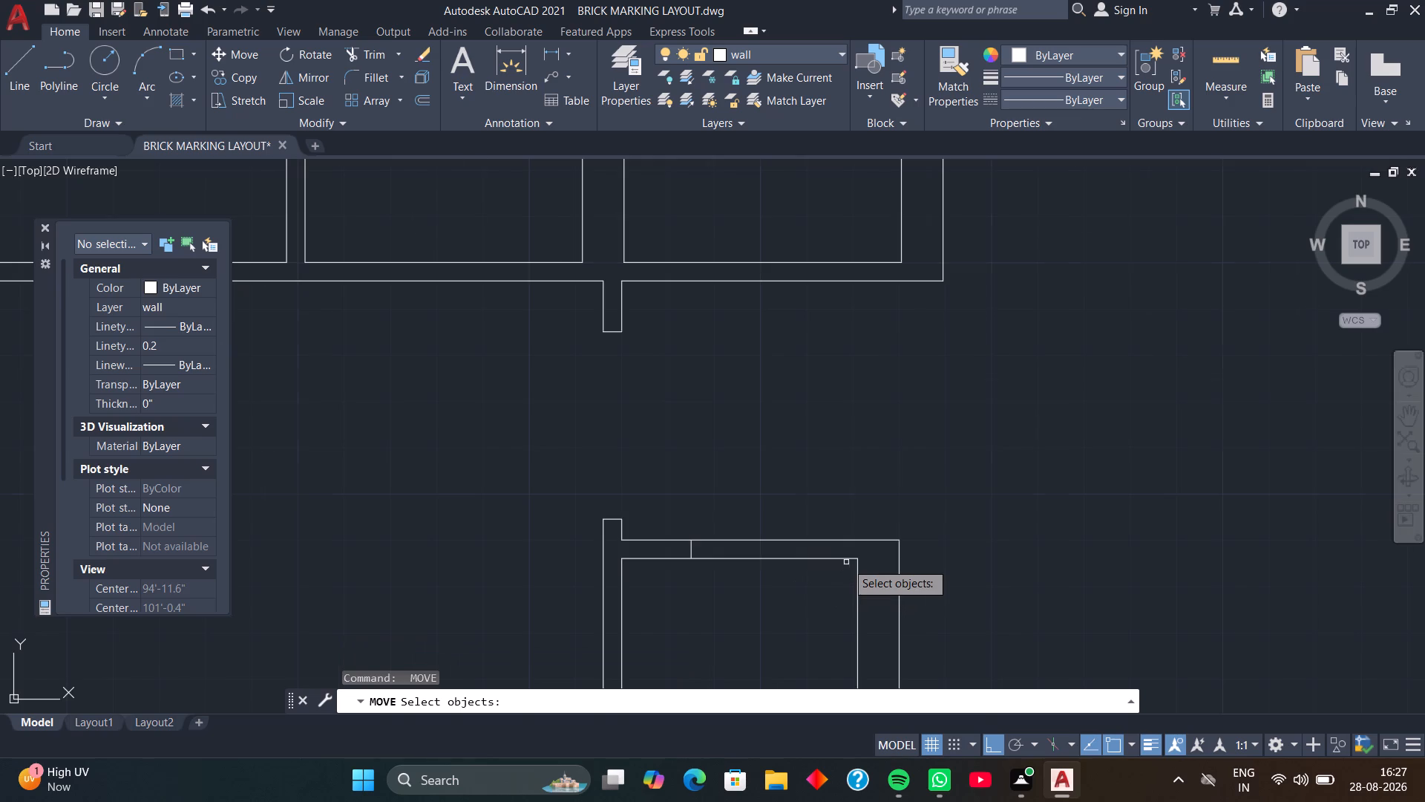
scroll(846, 562, "up", 3)
key("space")
type("l")
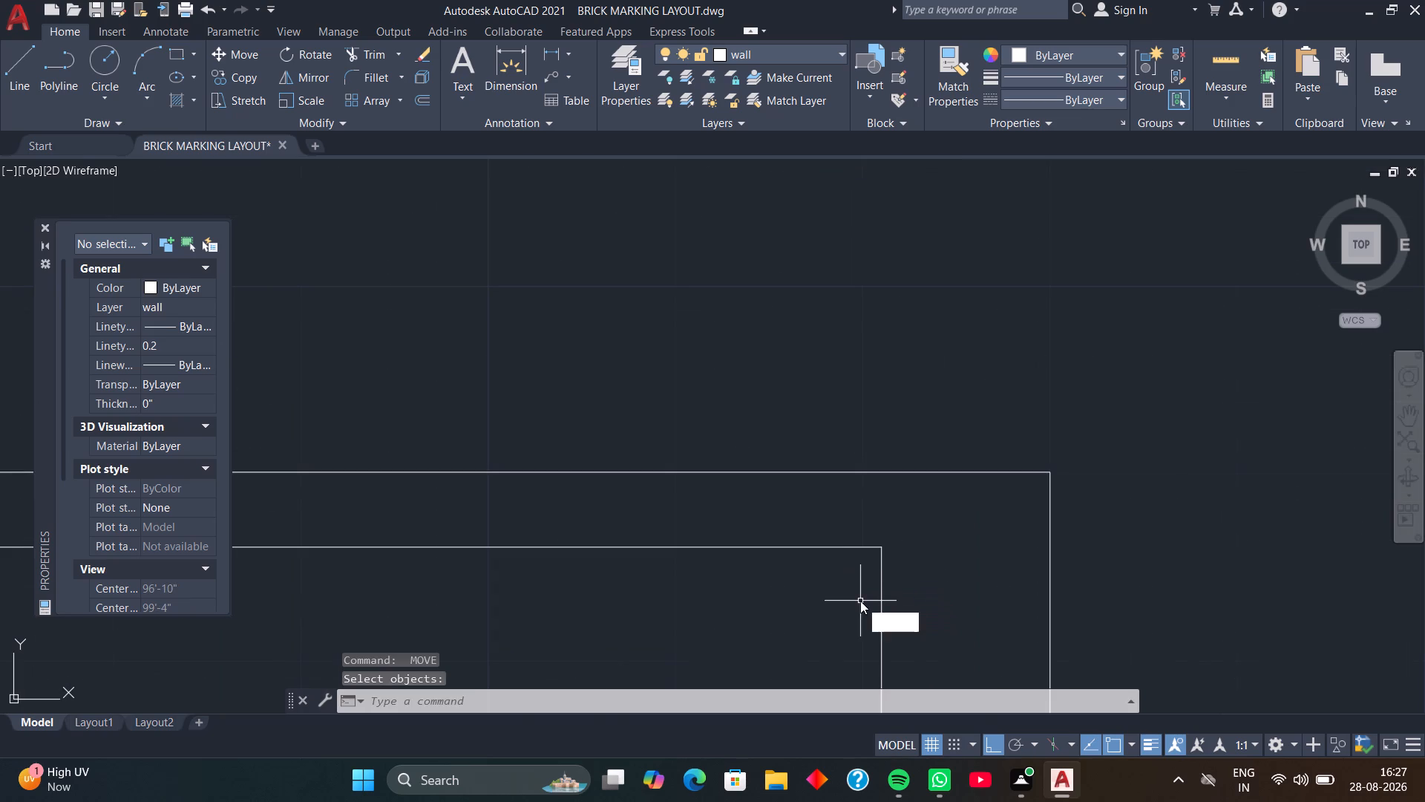
key("space")
left_click(879, 548)
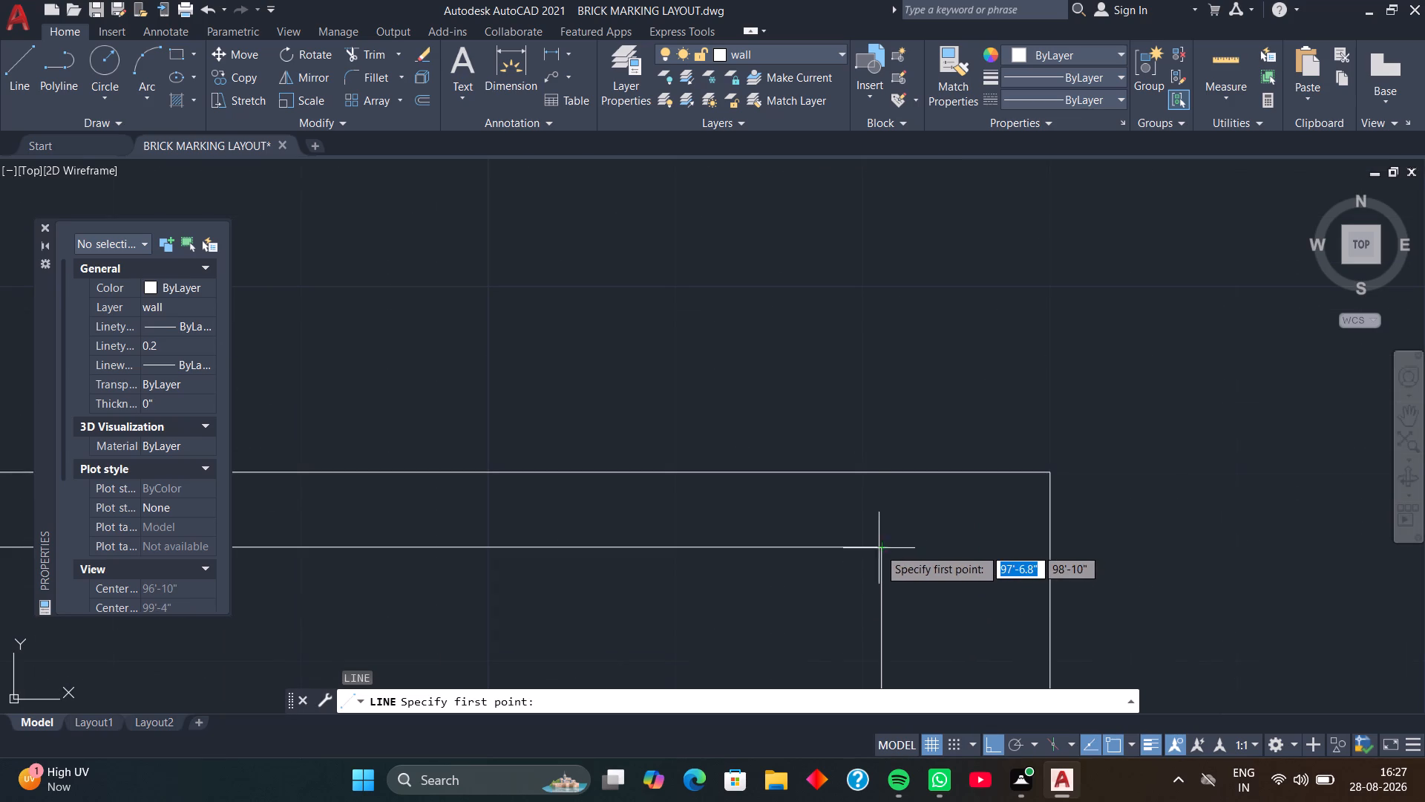
left_click(881, 469)
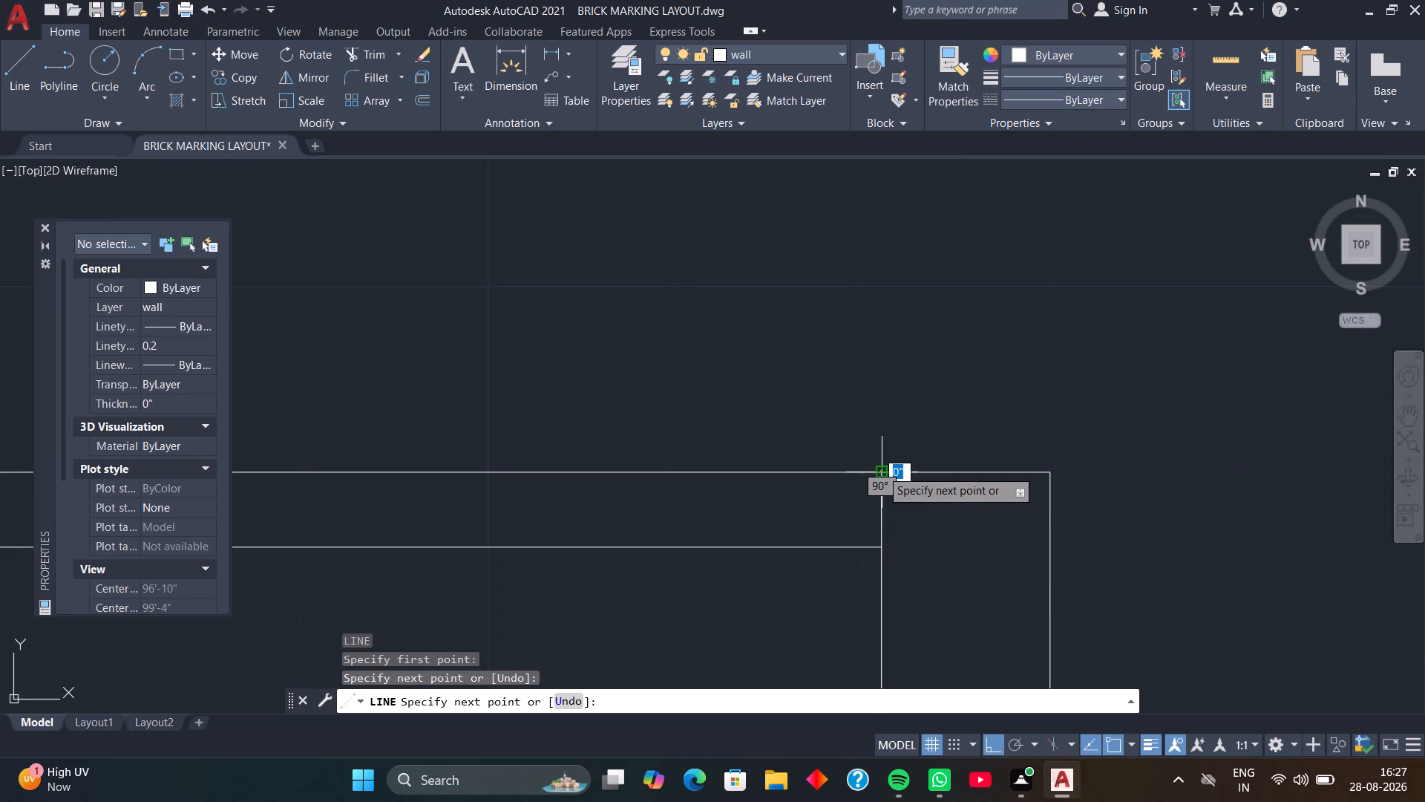
key("space")
Trim both lines of the horizontal partition between its two short cross lines to form an opening.
scroll(828, 516, "down", 4)
middle_click_drag(827, 547, 902, 448)
key("t")
type("r")
key("space")
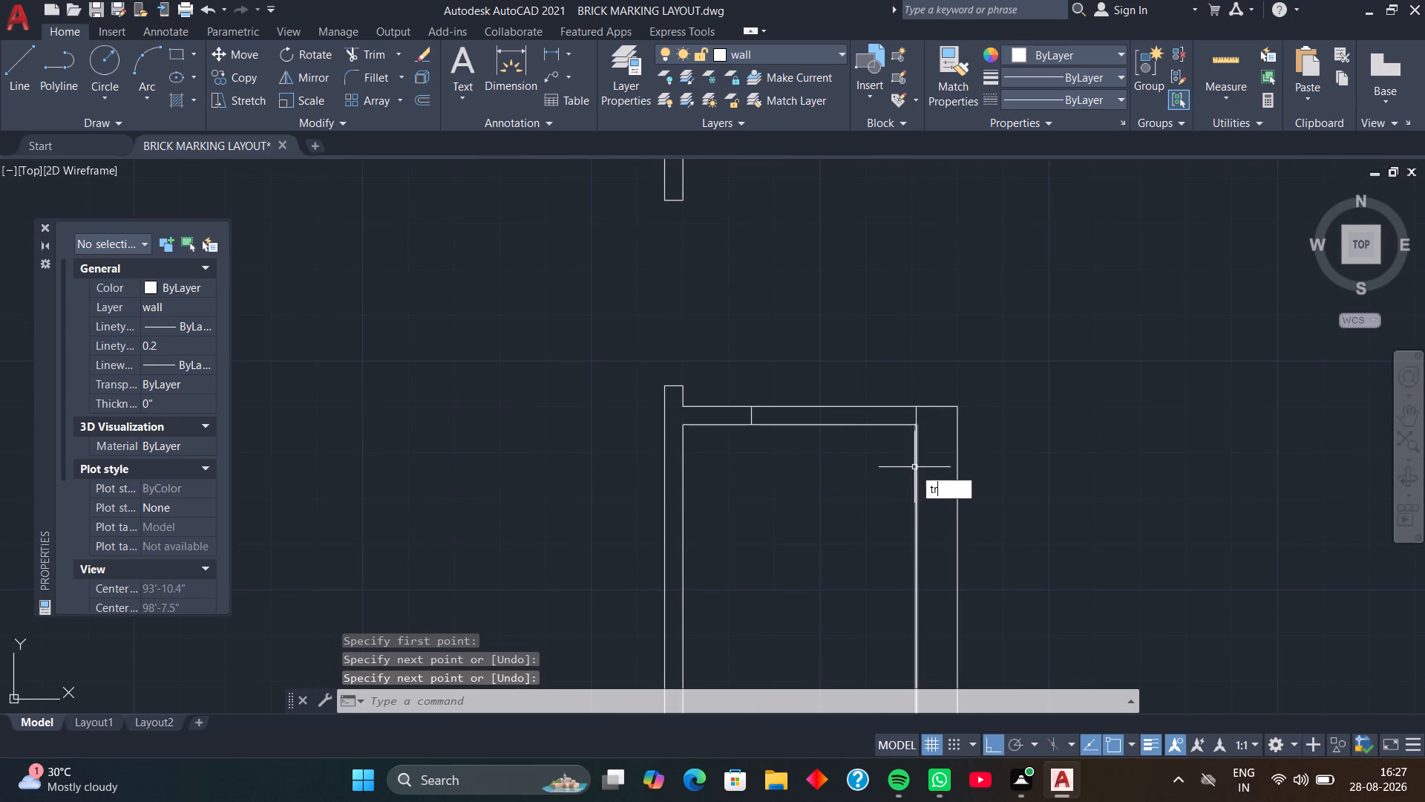
left_click_drag(861, 379, 859, 467)
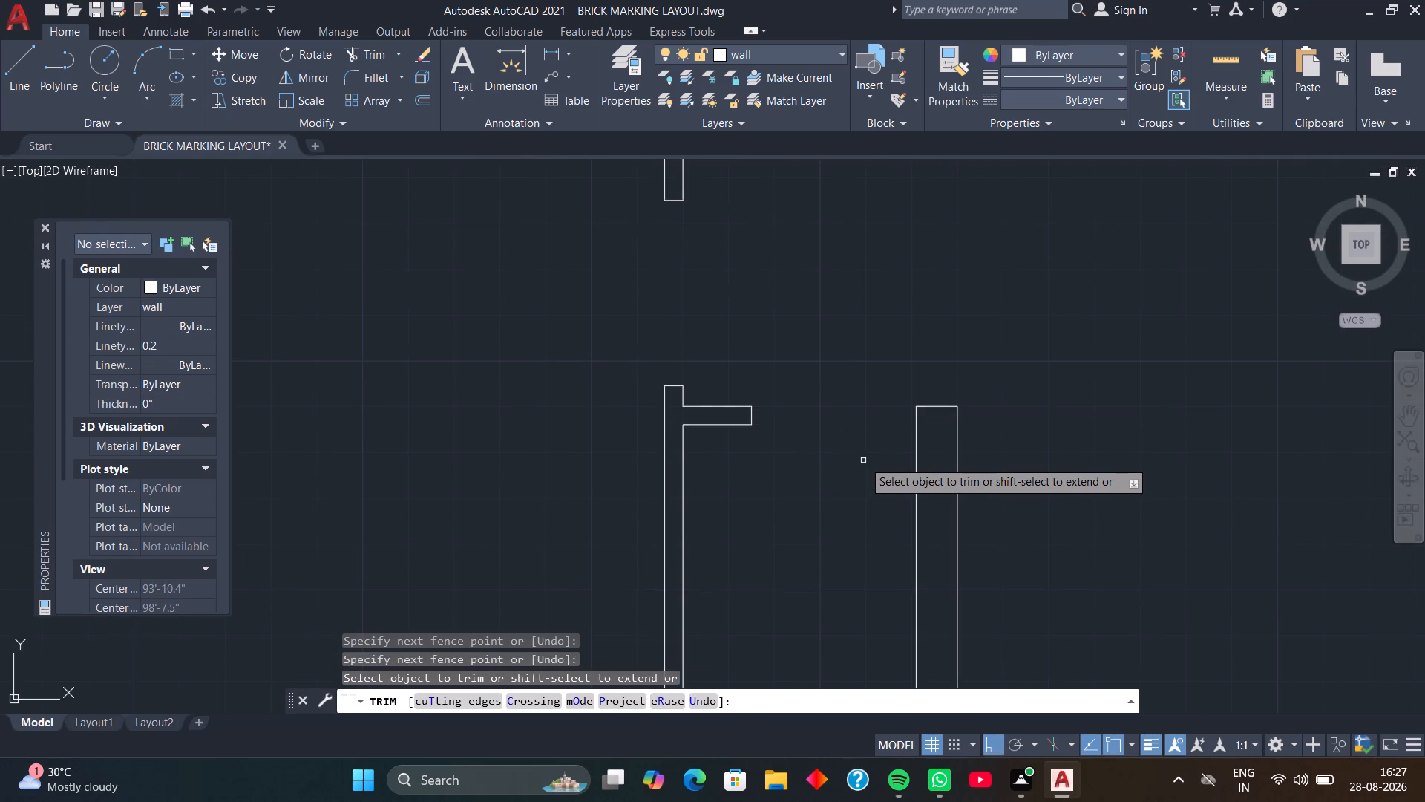
scroll(863, 460, "down", 1)
key("space")
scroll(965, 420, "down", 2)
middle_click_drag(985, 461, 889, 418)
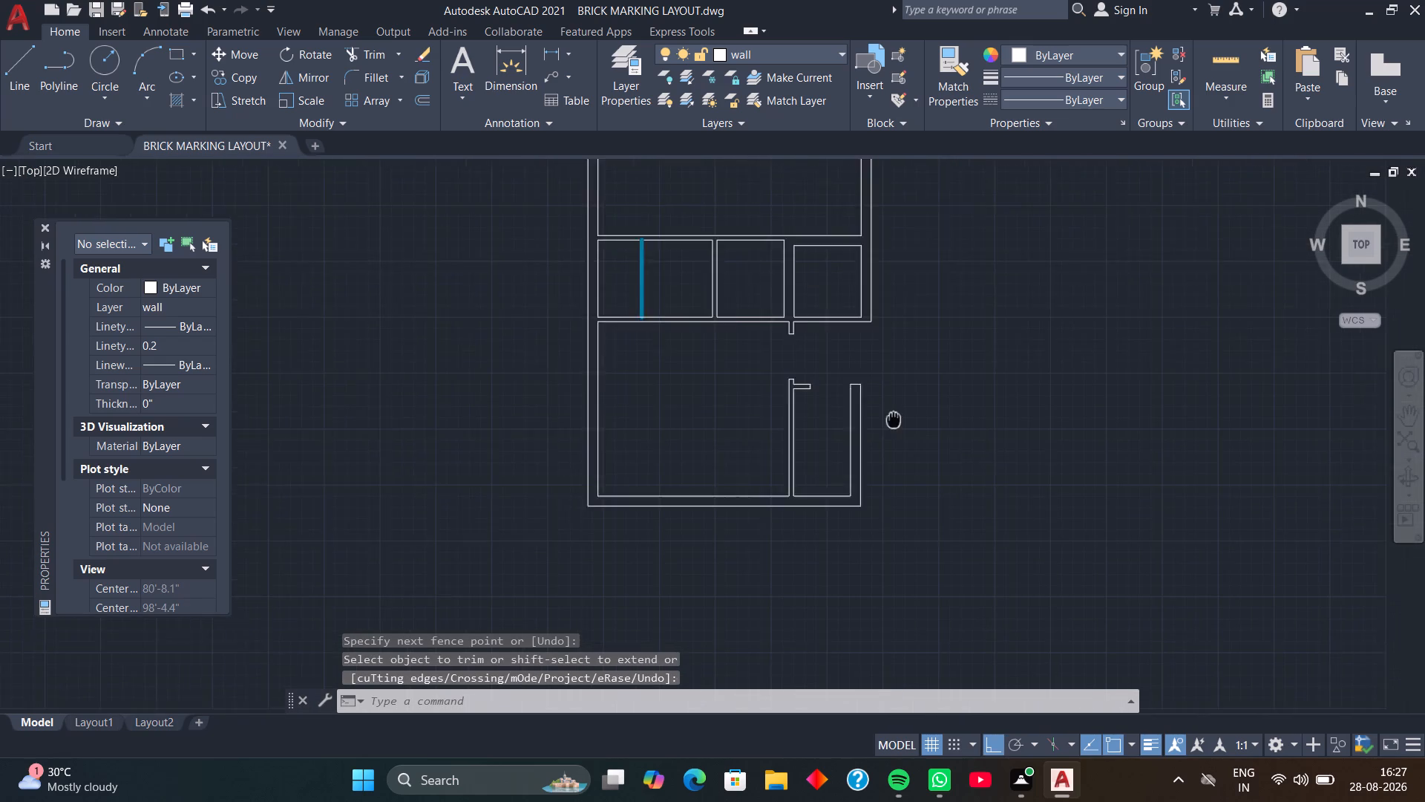
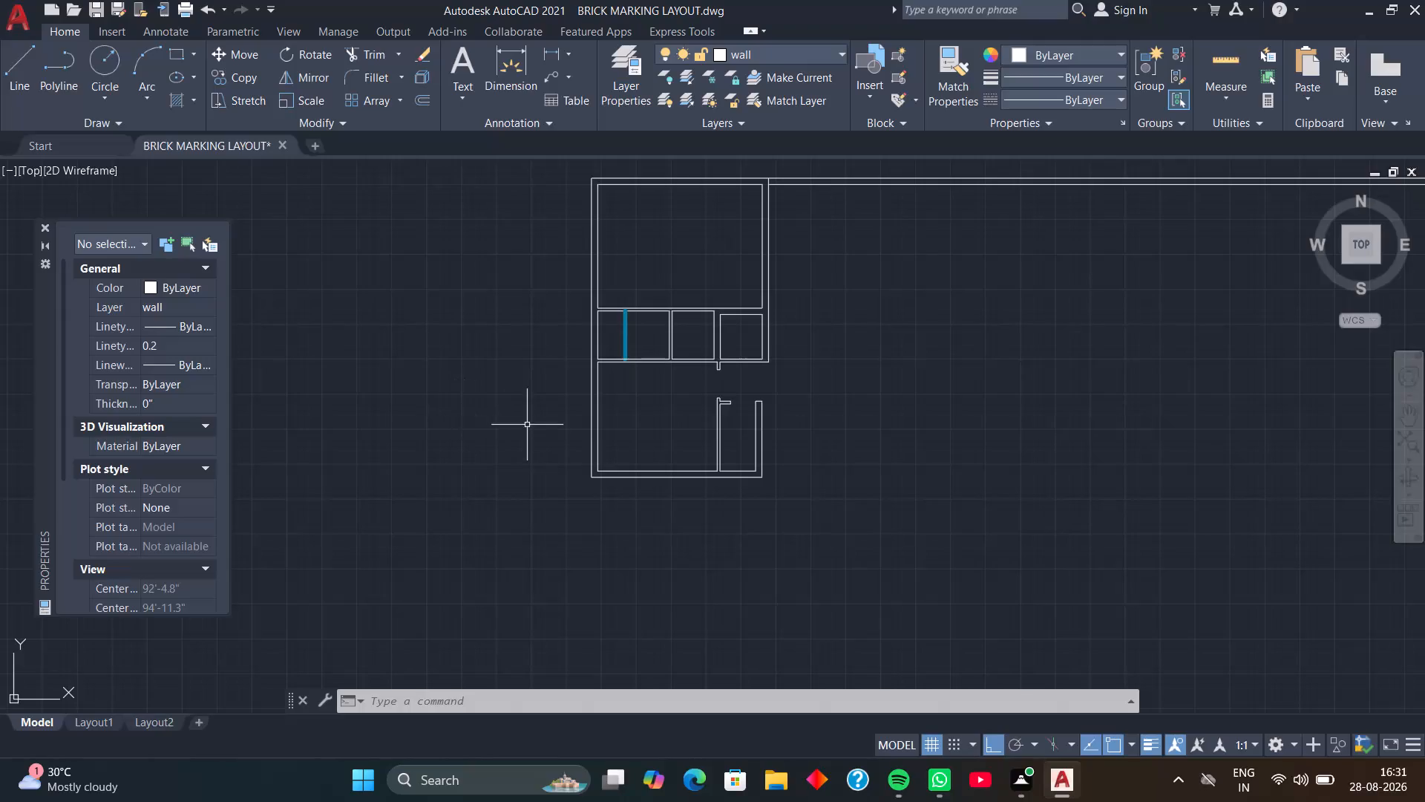
Offset the outer face line of the lower room's right external wall 15'1.5" to the right.
middle_click_drag(759, 427, 718, 411)
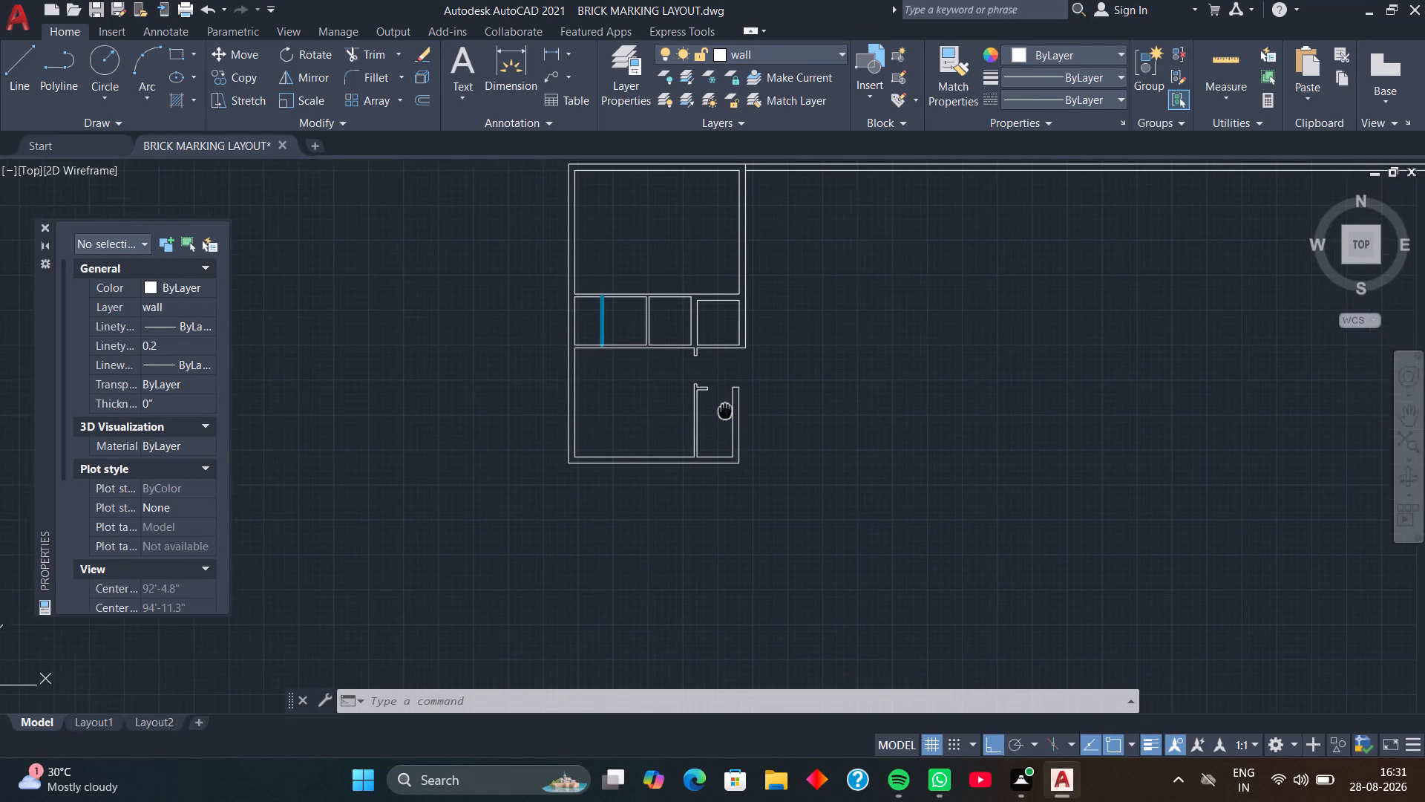
middle_click_drag(718, 411, 709, 411)
scroll(715, 417, "up", 1)
type("o")
key("space")
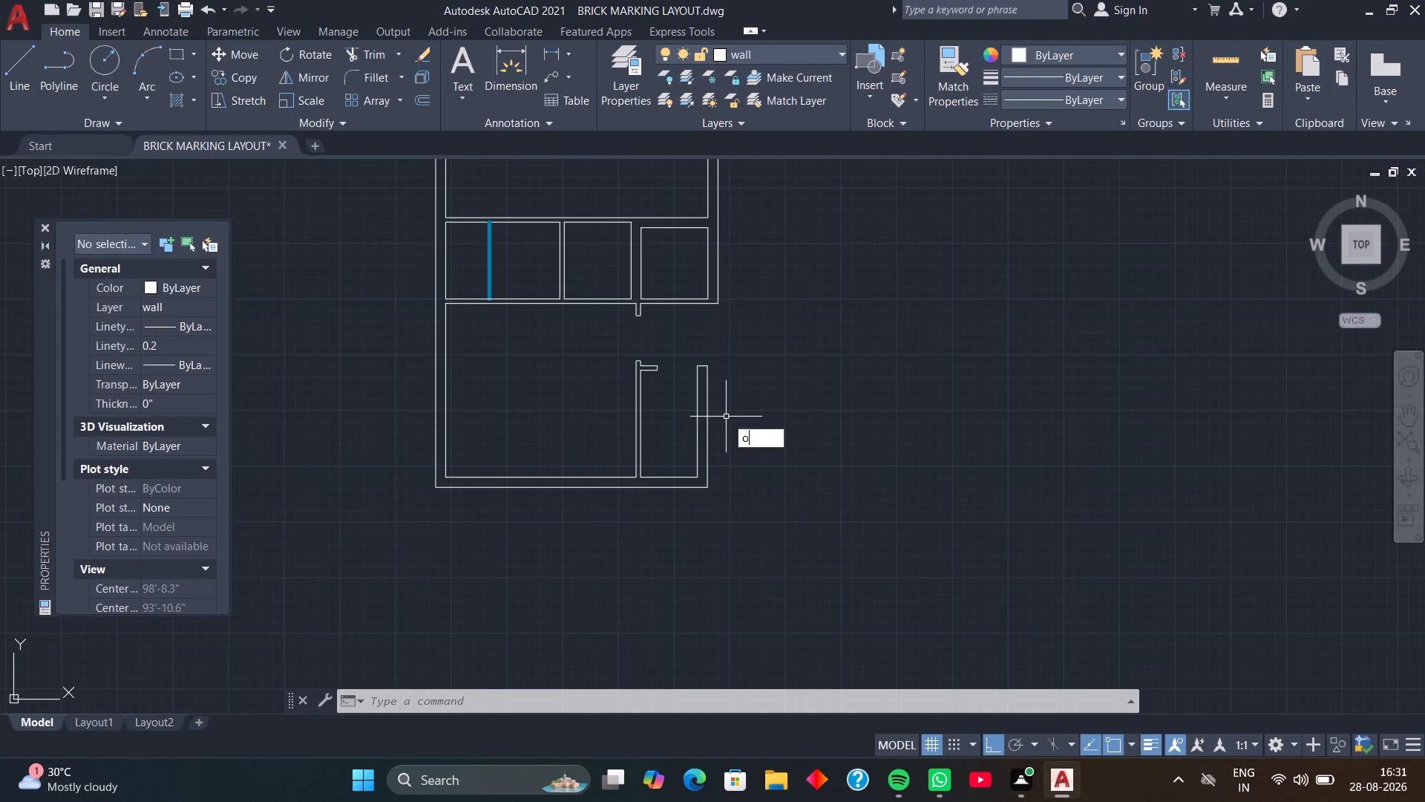
key("space")
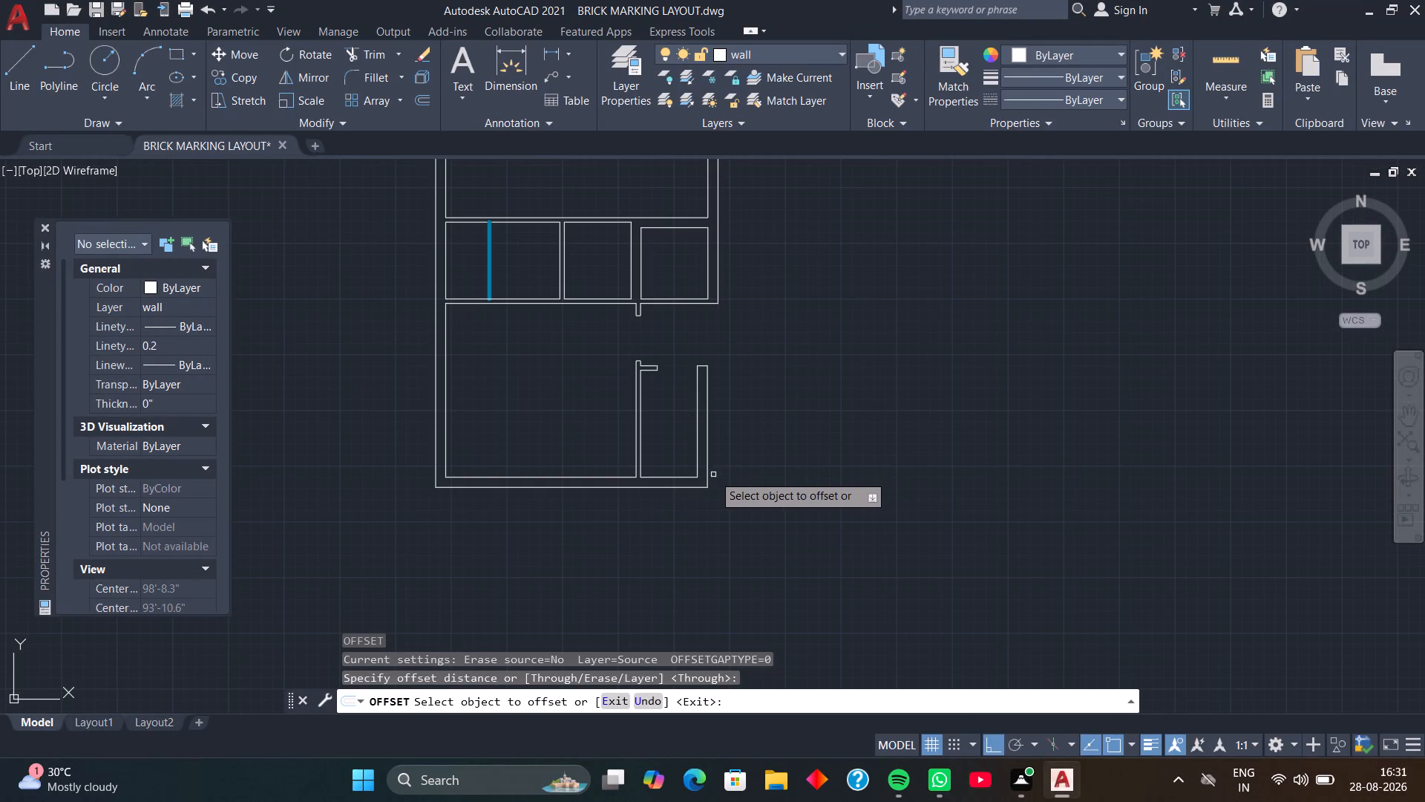
left_click(708, 472)
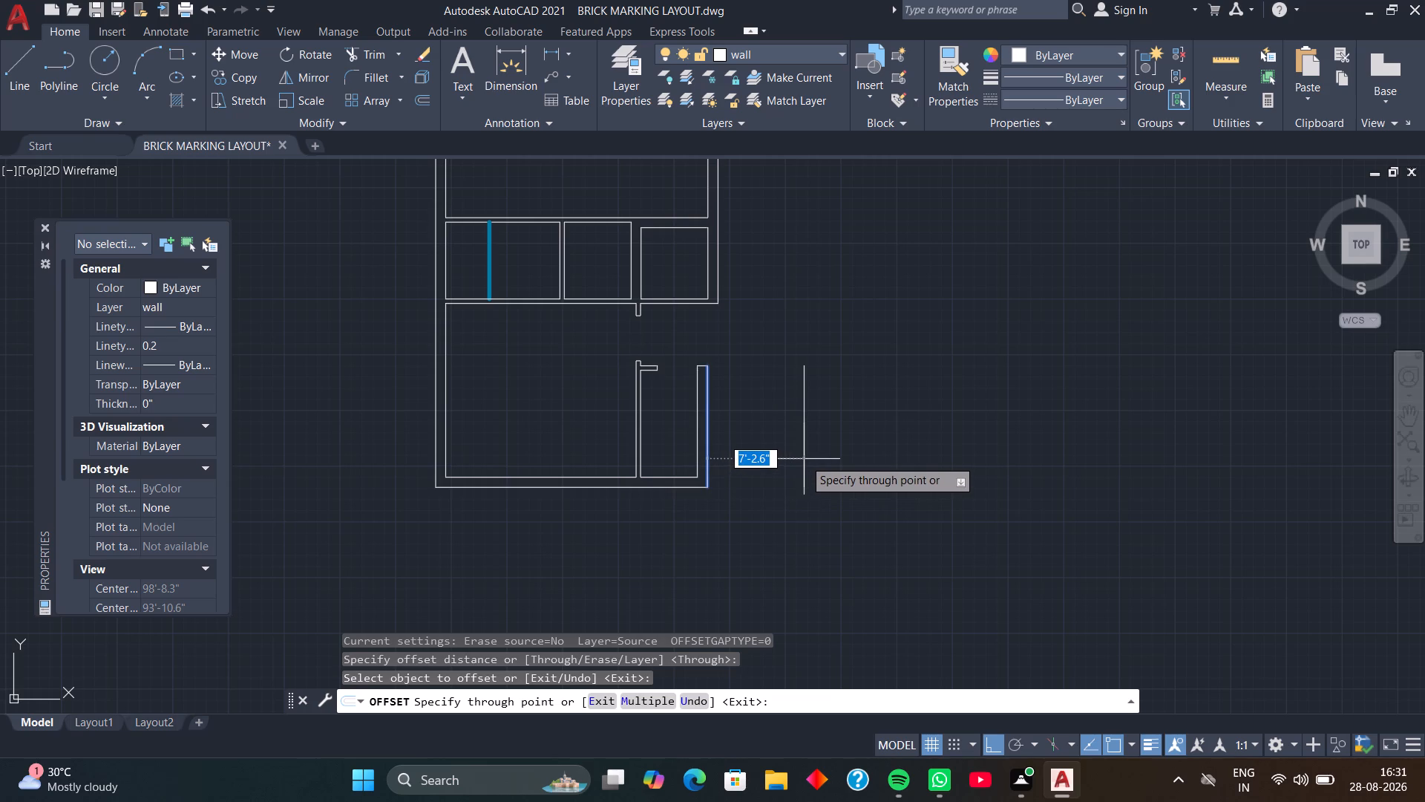
type("15'")
type("1.5")
key("Return")
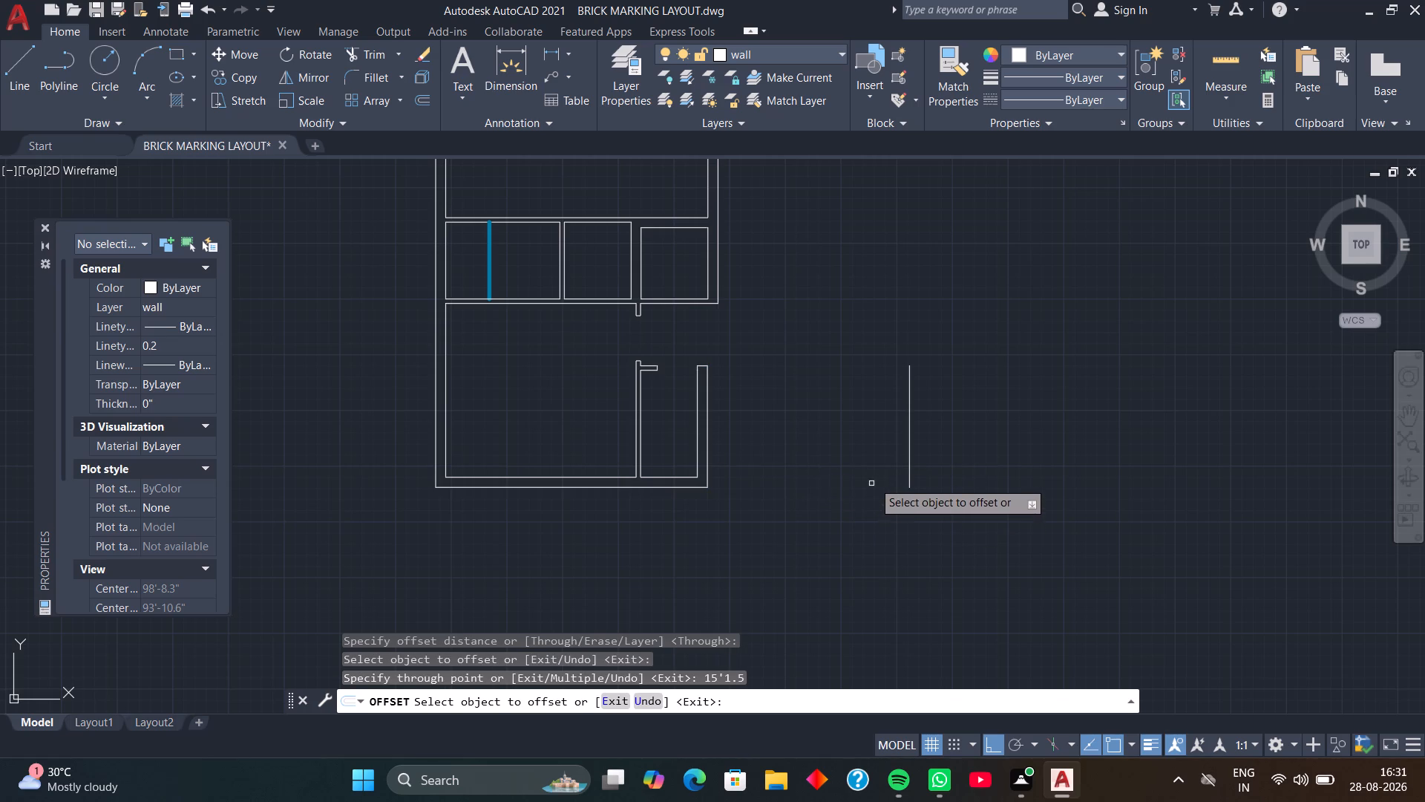
Offset the new vertical line 4" to the right to form a partition wall.
scroll(878, 461, "up", 1)
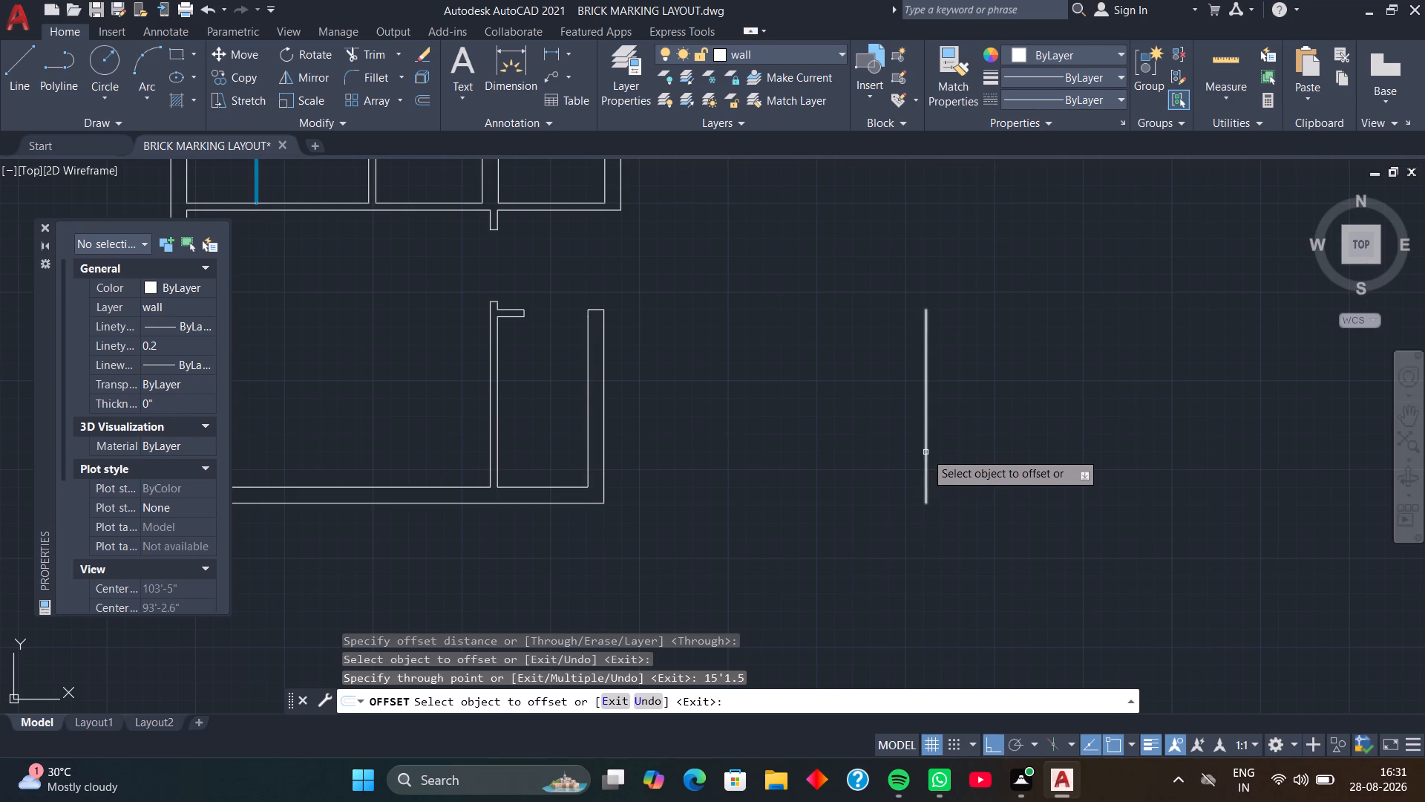
left_click(926, 452)
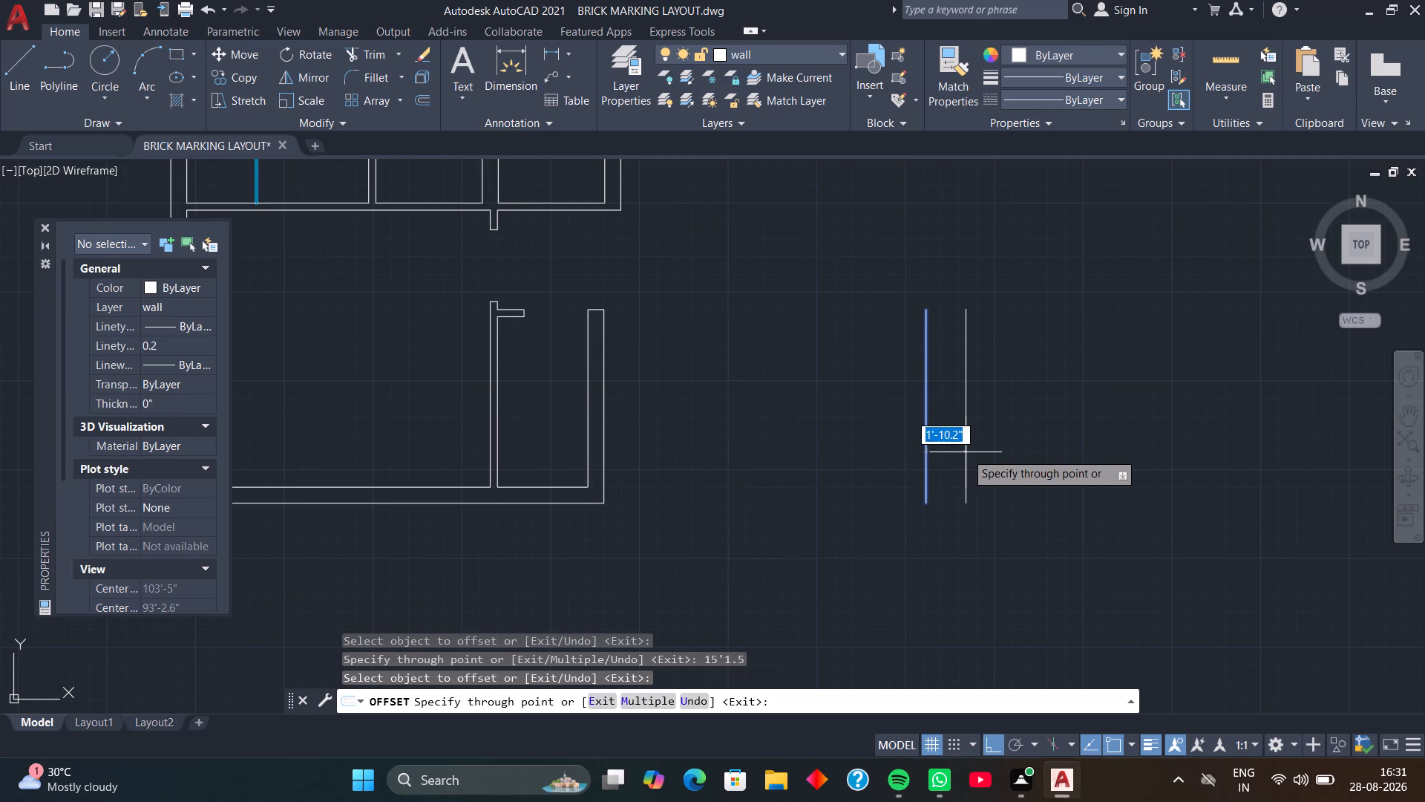
key("4")
key("Return")
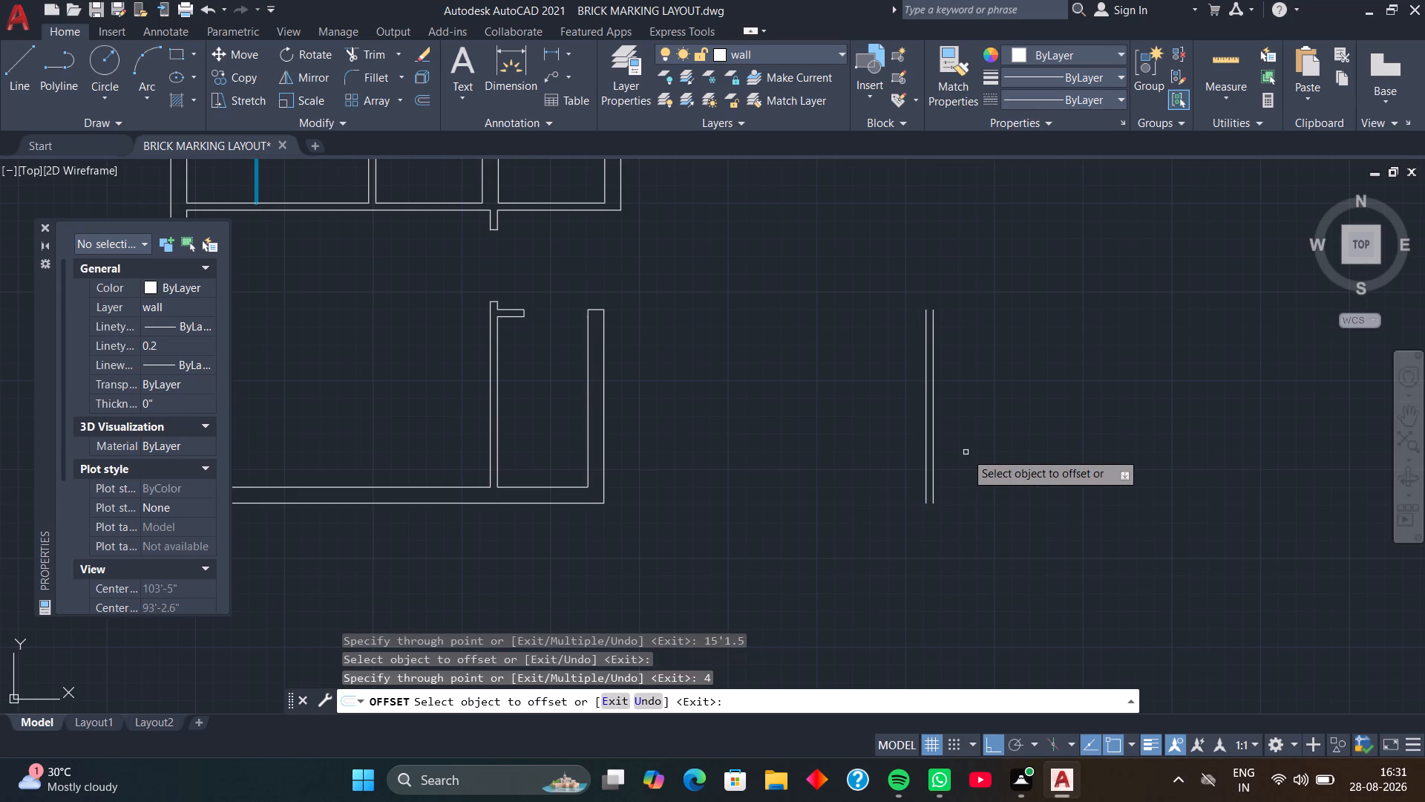
key("space")
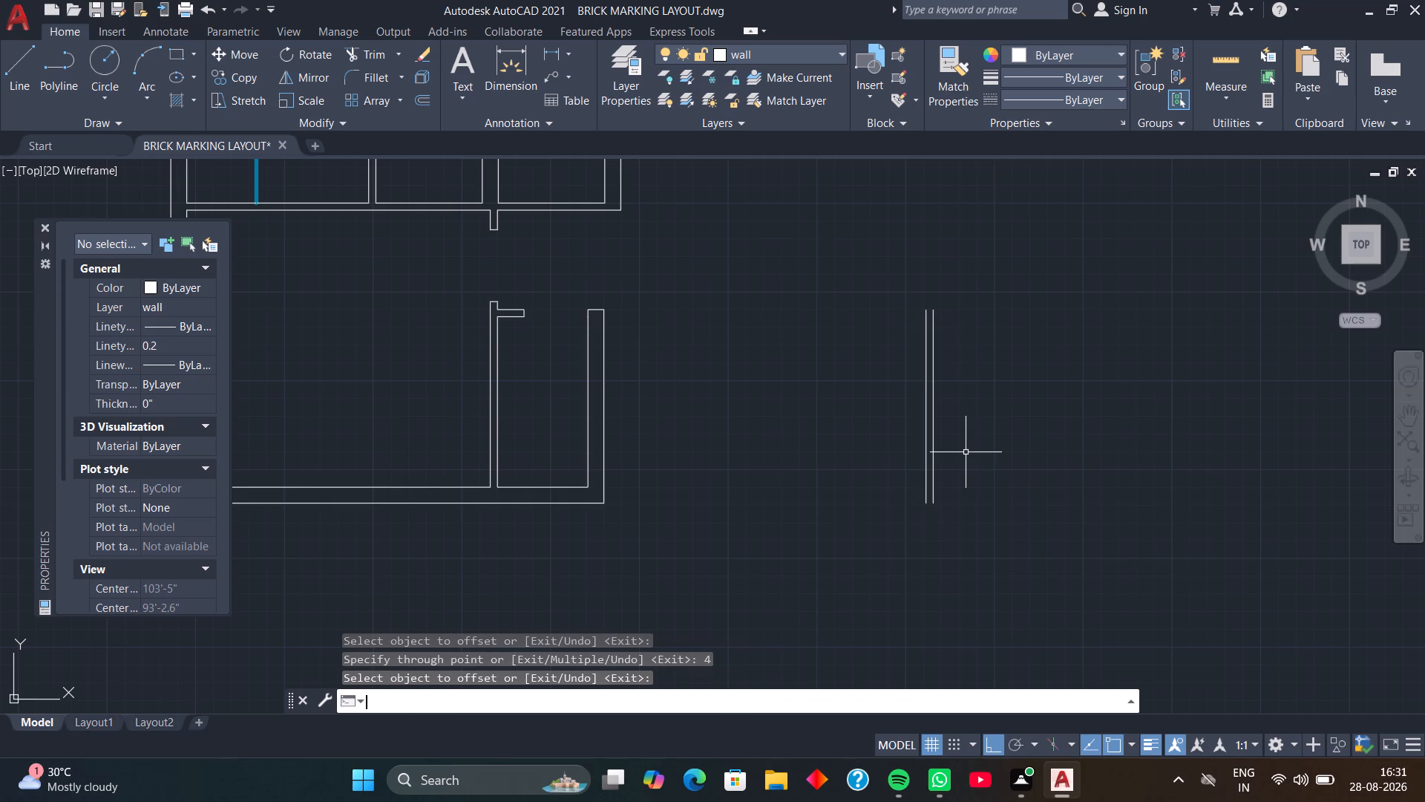
Extend both lines of the new 4" partition up to the long horizontal top wall.
type("ex")
key("space")
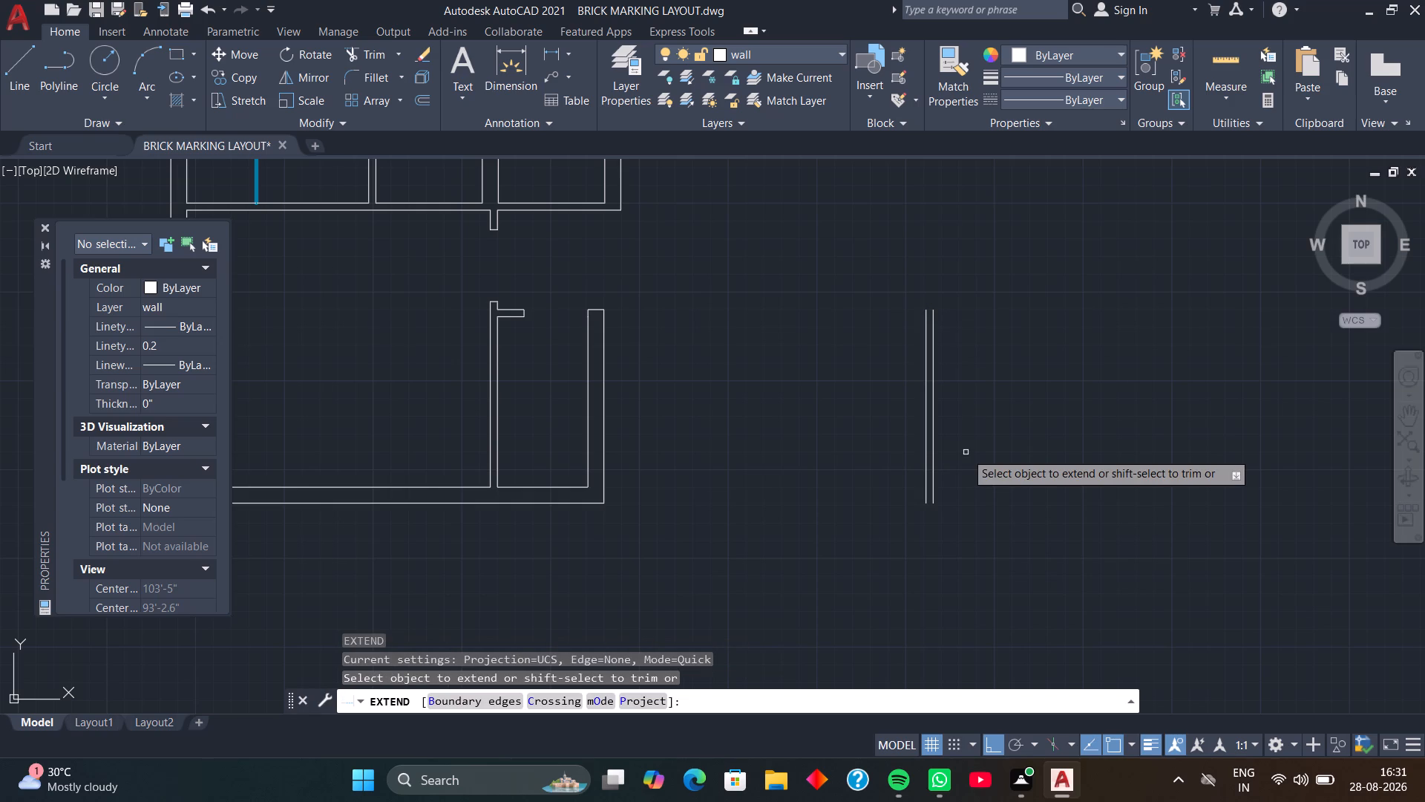
scroll(895, 419, "down", 4)
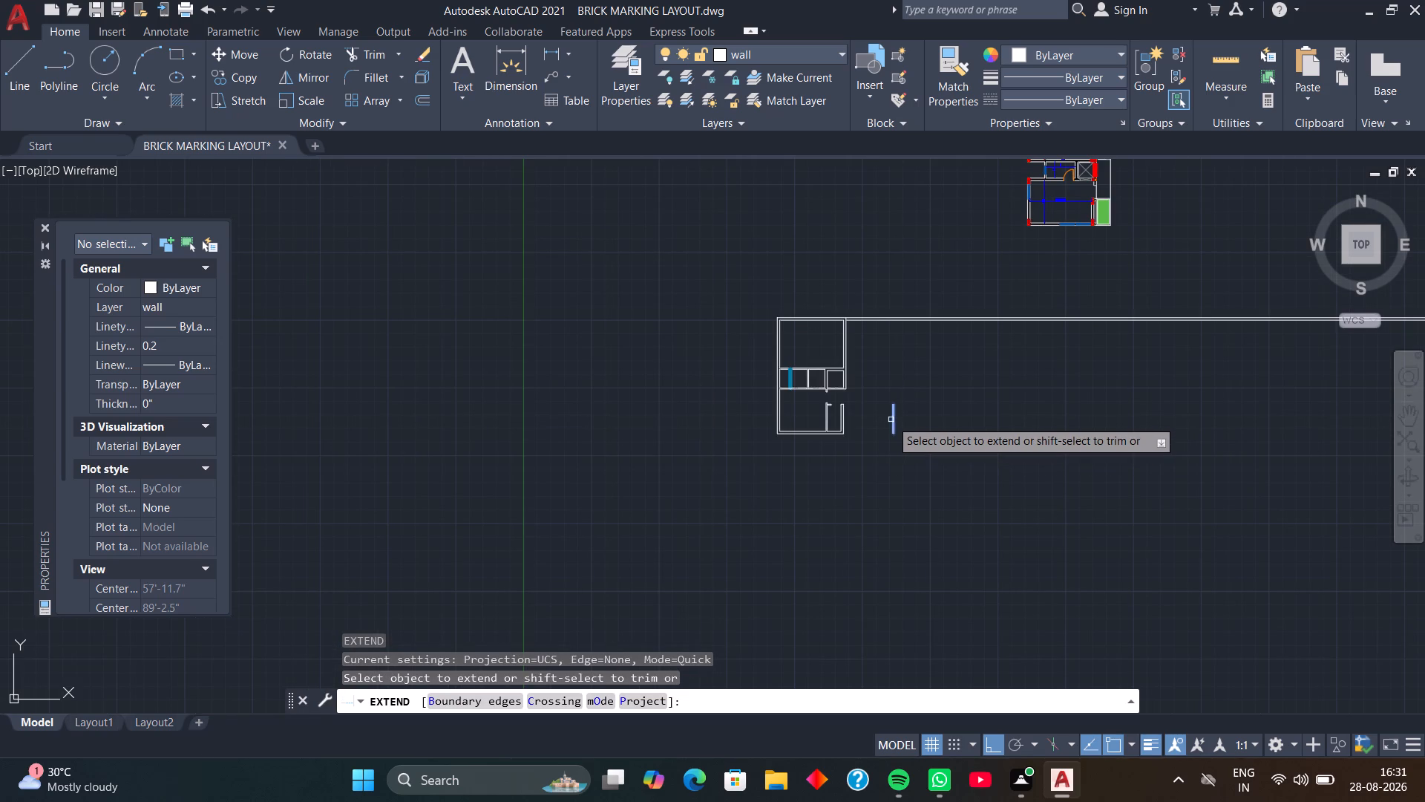
left_click_drag(882, 423, 917, 415)
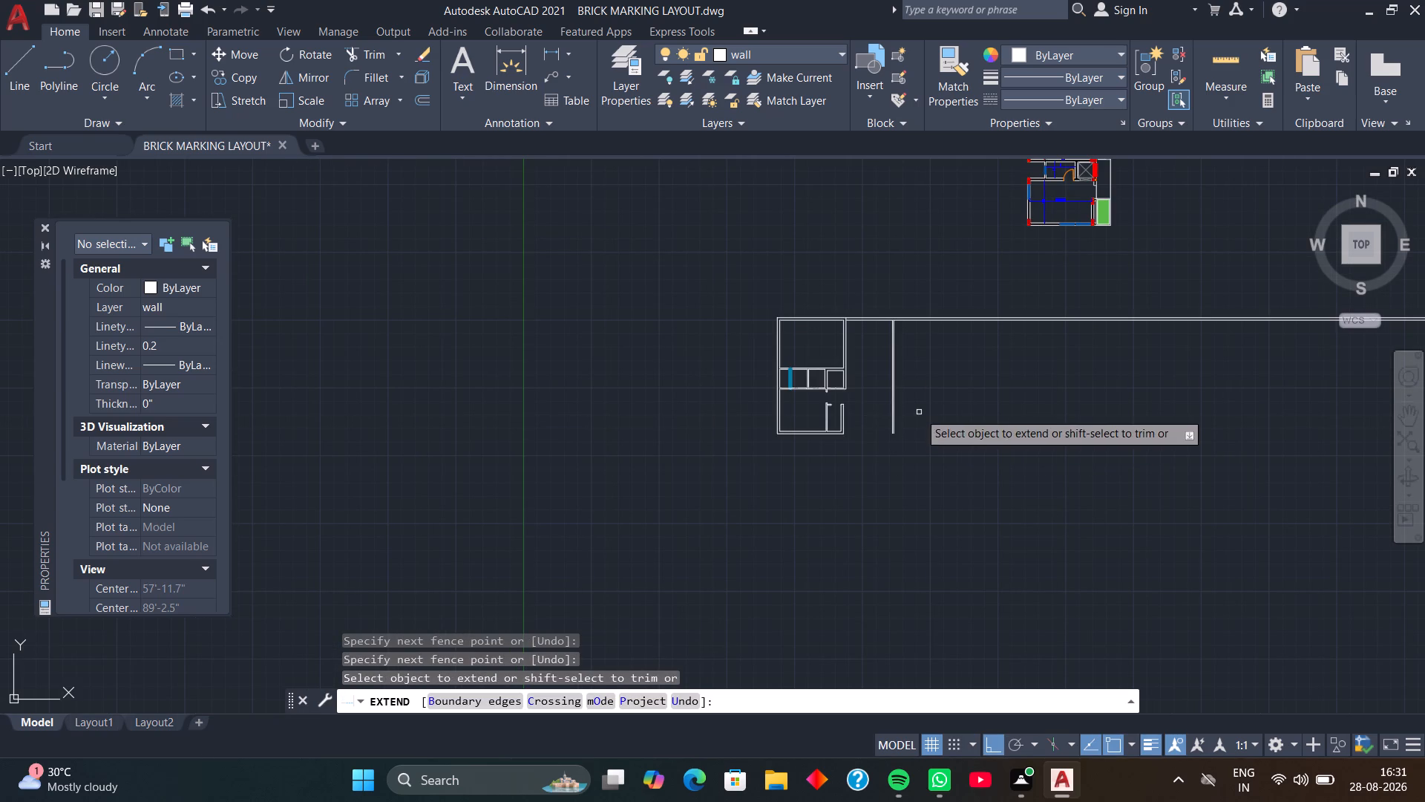
scroll(901, 341, "up", 3)
middle_click_drag(888, 319, 914, 431)
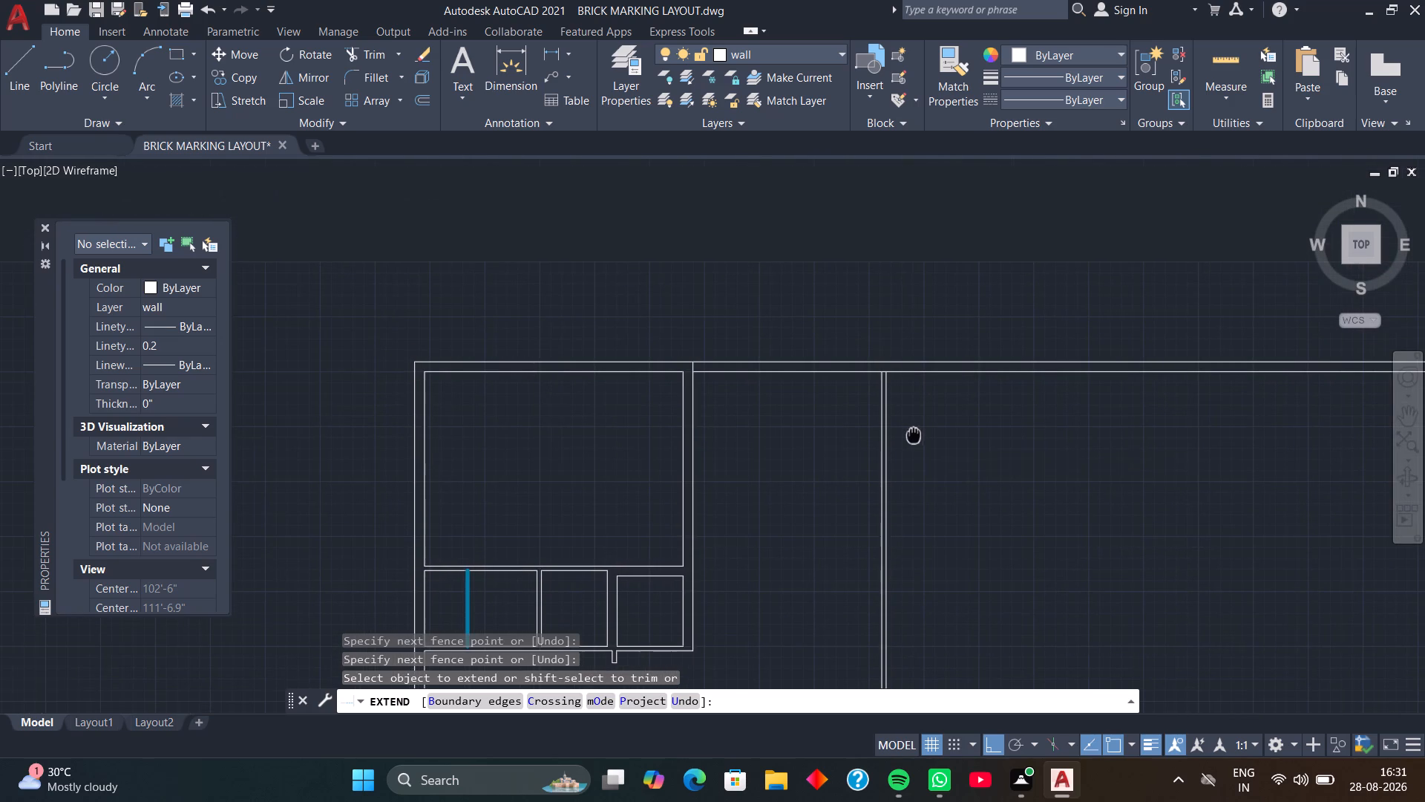
scroll(905, 414, "down", 2)
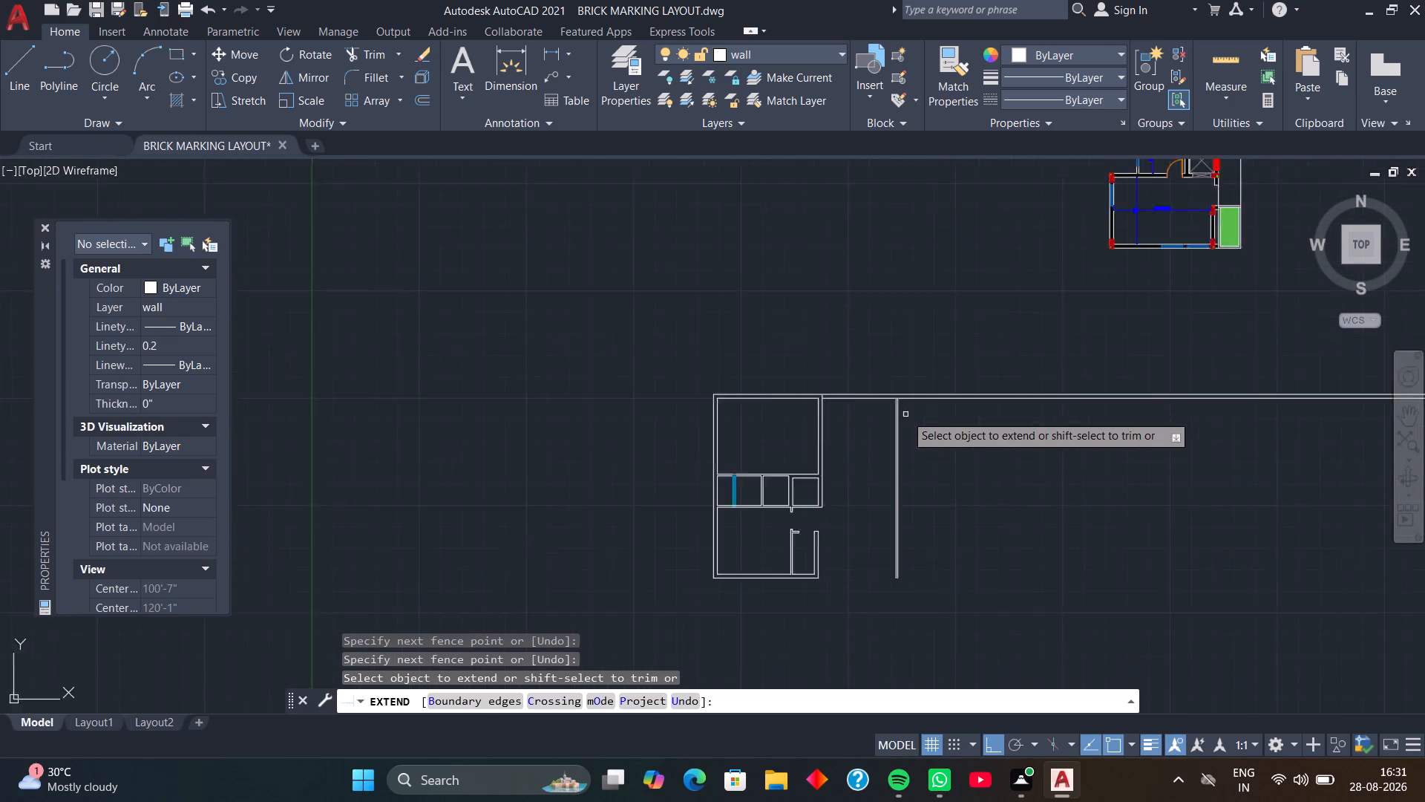
scroll(905, 414, "down", 1)
middle_click_drag(928, 435, 933, 382)
scroll(935, 395, "down", 2)
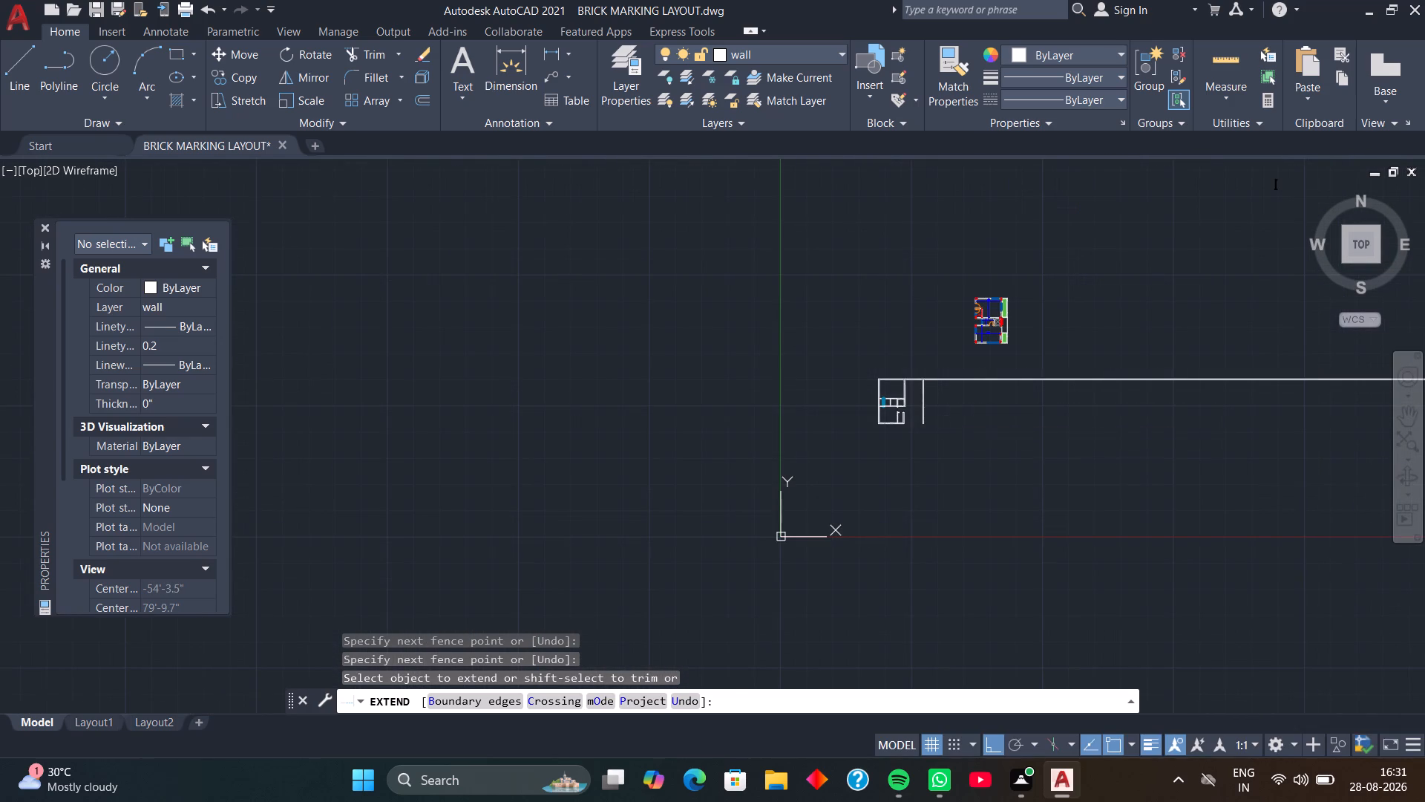
middle_click(946, 419)
scroll(930, 431, "up", 5)
middle_click_drag(905, 421, 942, 420)
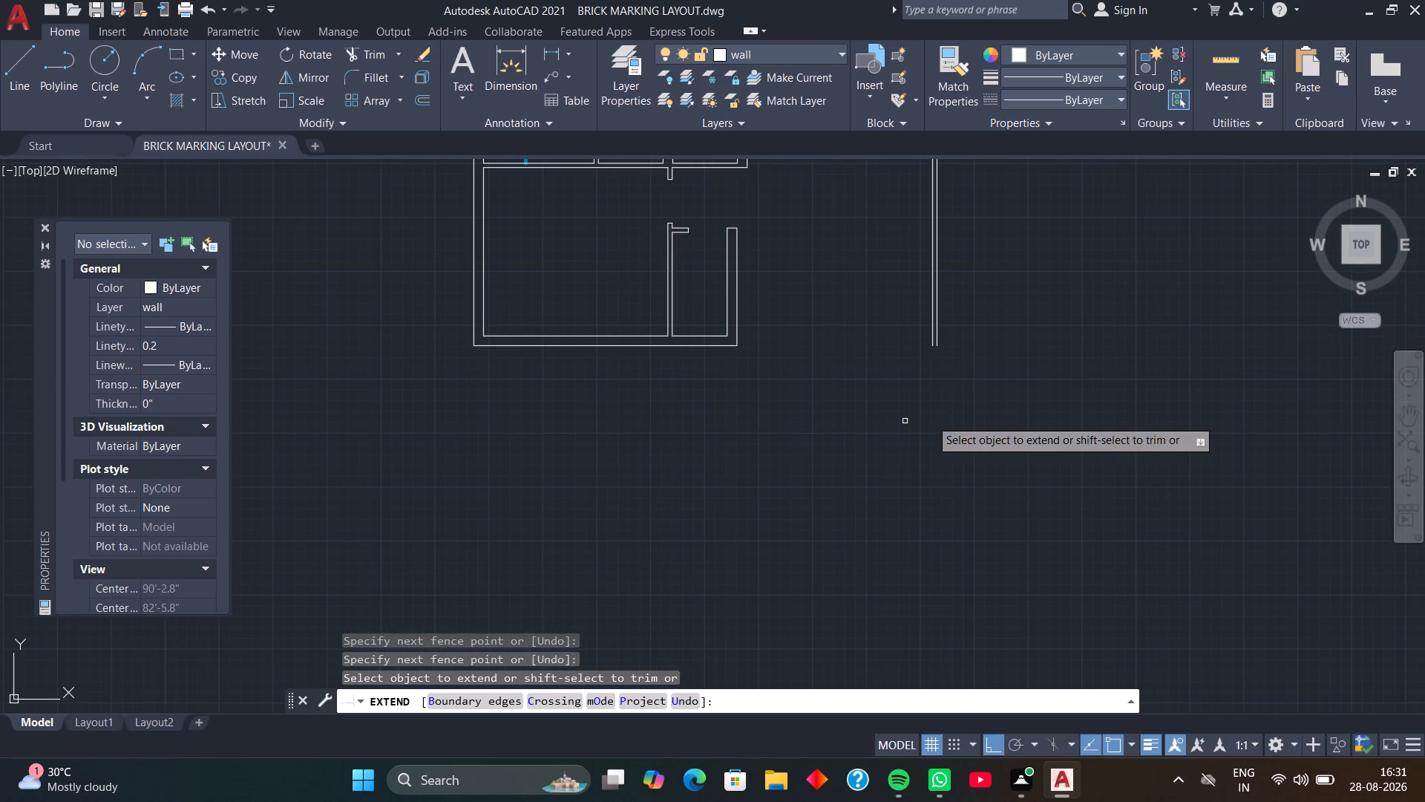
middle_click_drag(881, 389, 934, 402)
key("Return")
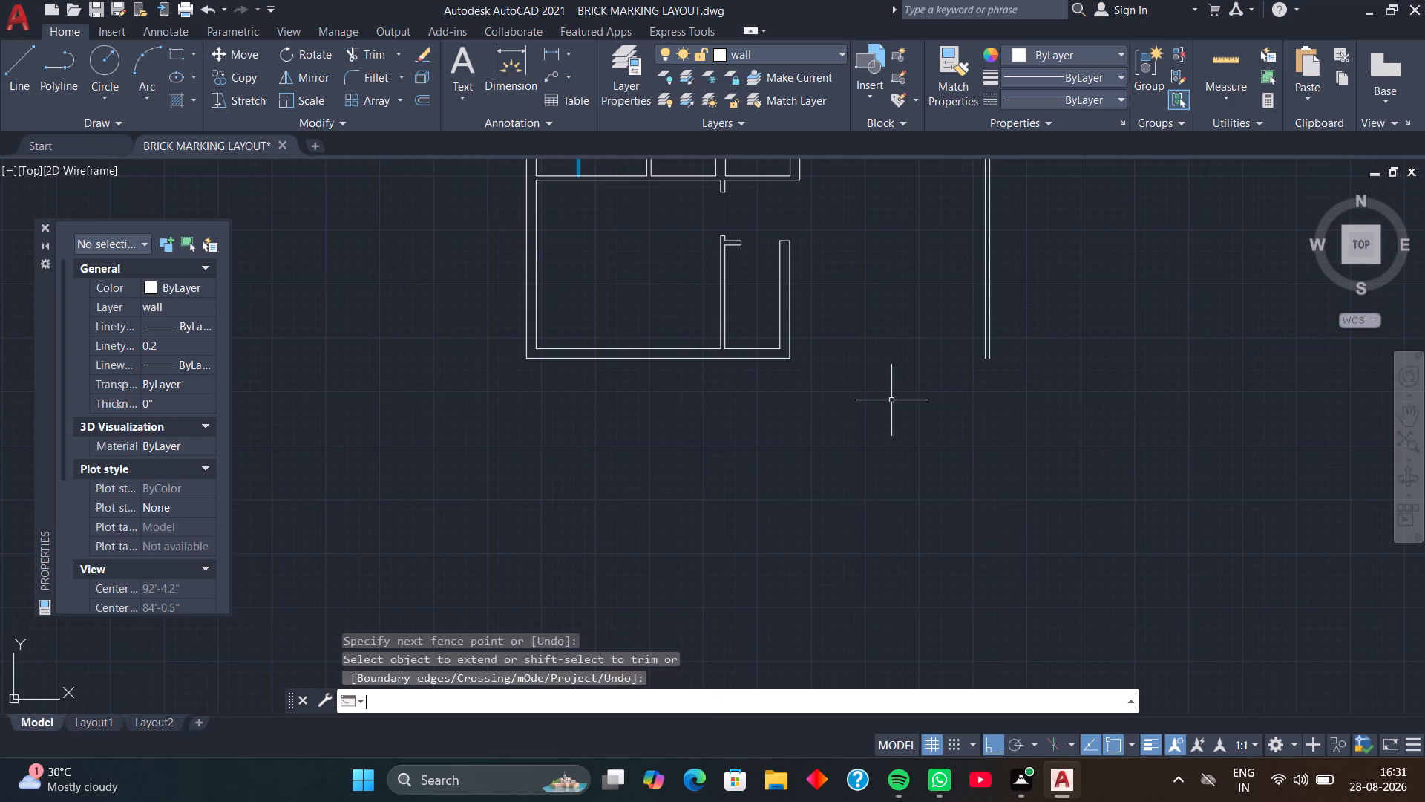
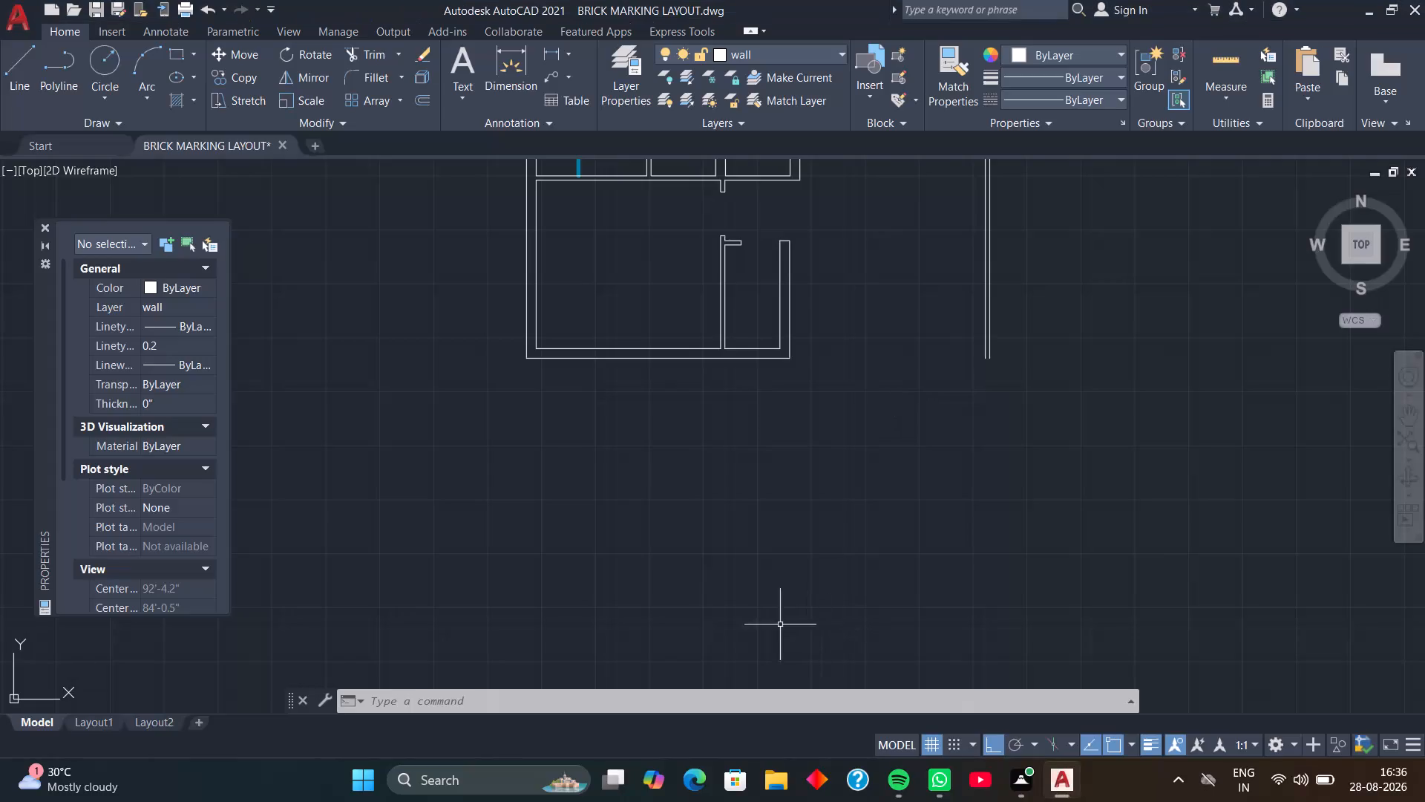
Delete the right-hand line of the new 4" partition that meets the long horizontal top wall.
middle_click_drag(780, 414, 718, 465)
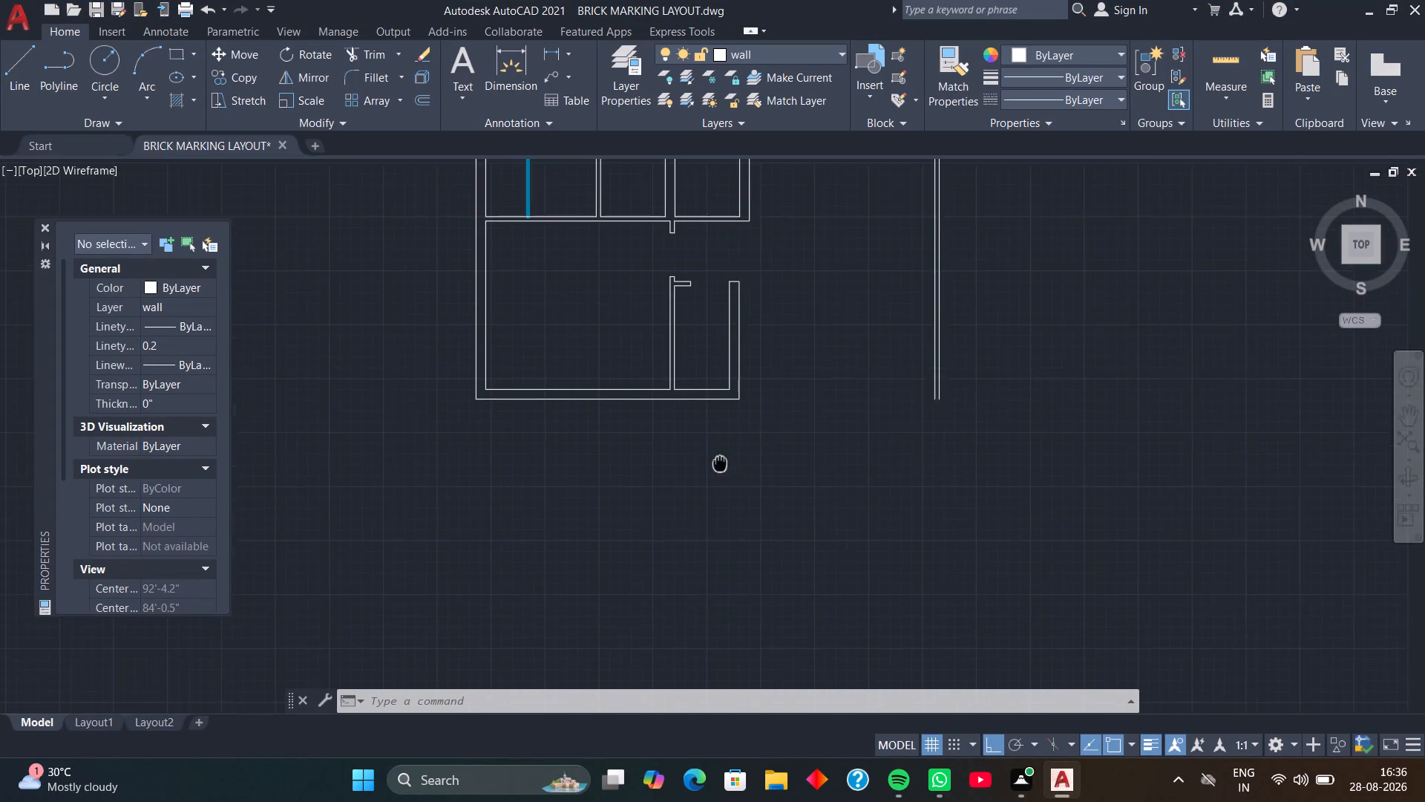
middle_click_drag(718, 465, 702, 489)
scroll(724, 444, "up", 2)
middle_click_drag(707, 415, 736, 495)
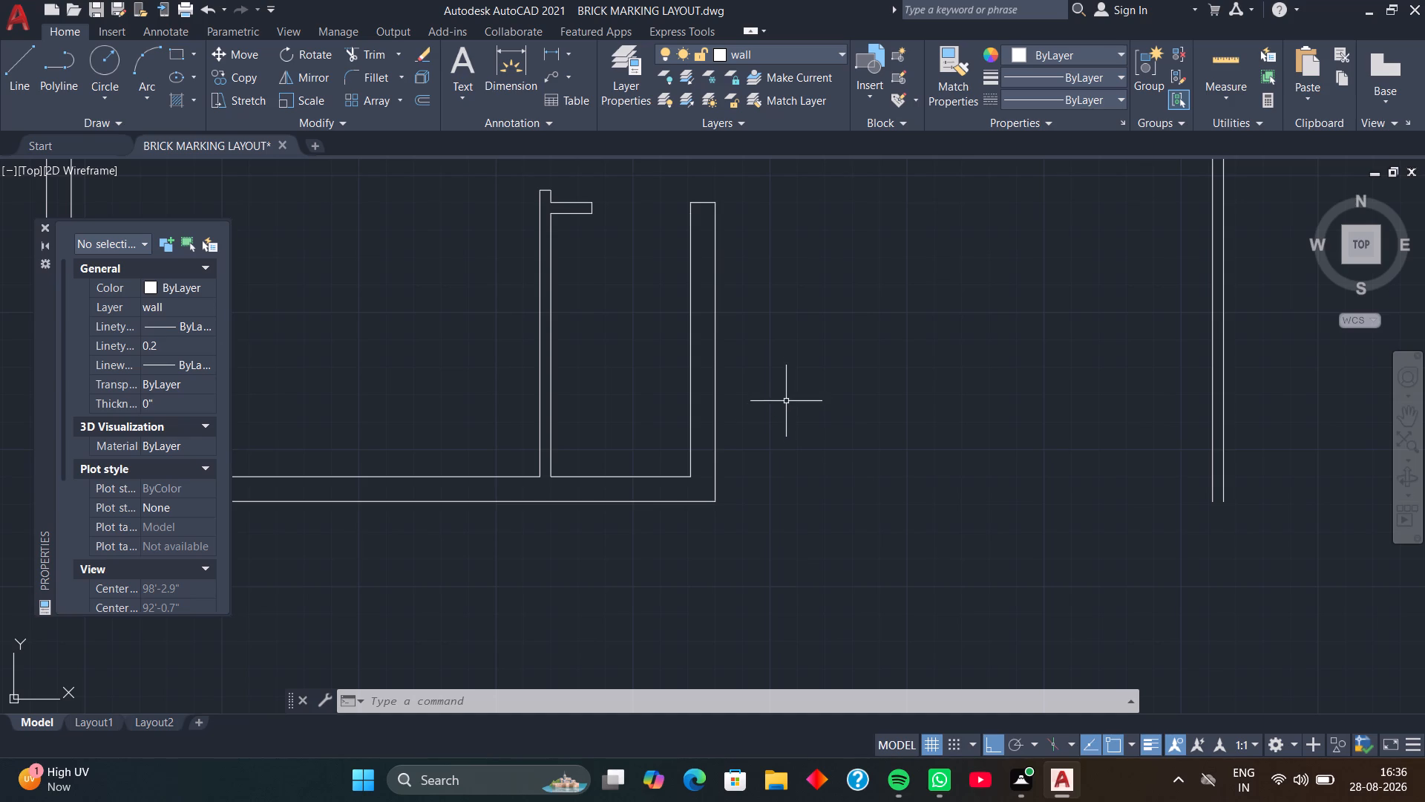
scroll(786, 374, "down", 1)
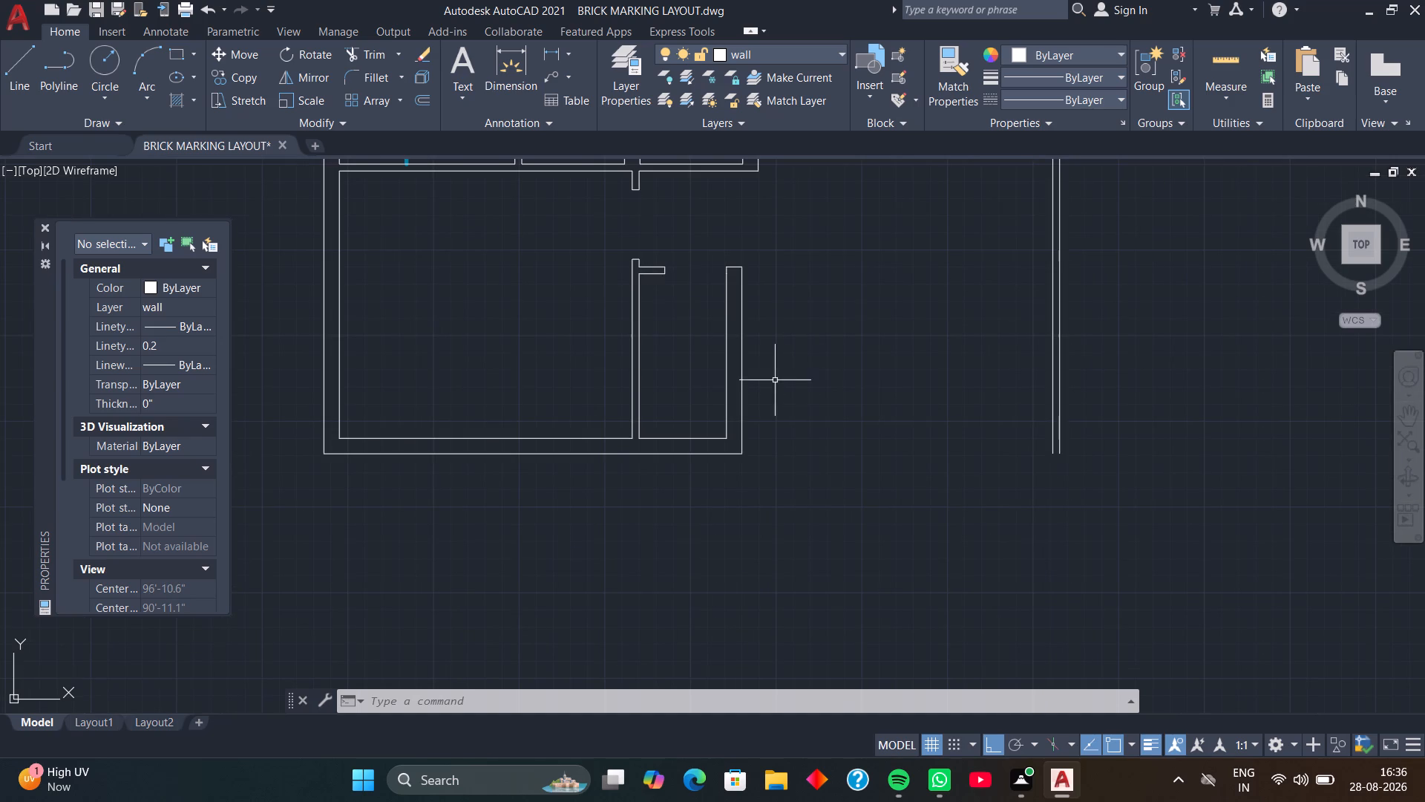
middle_click_drag(799, 350, 582, 503)
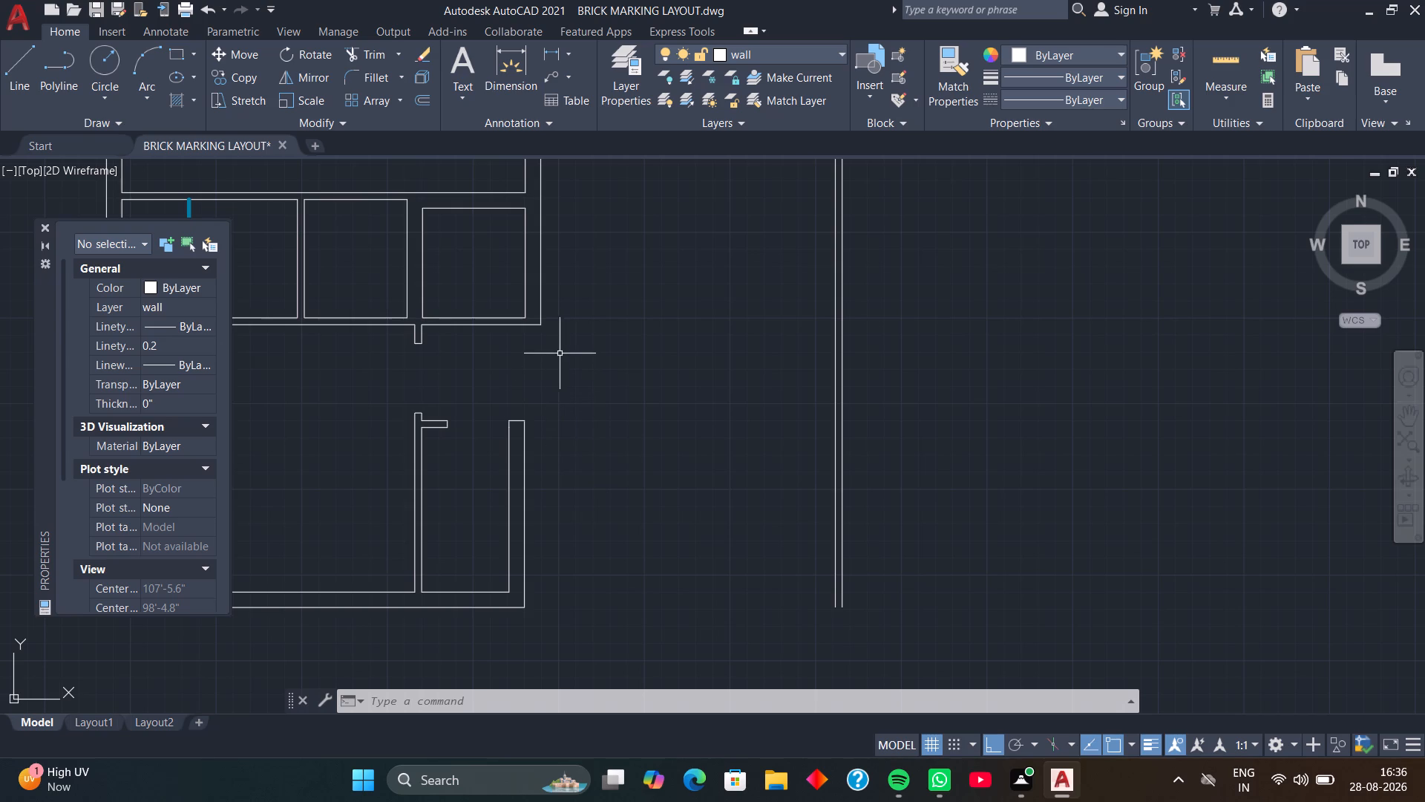
middle_click_drag(581, 310, 612, 614)
middle_click_drag(701, 343, 612, 442)
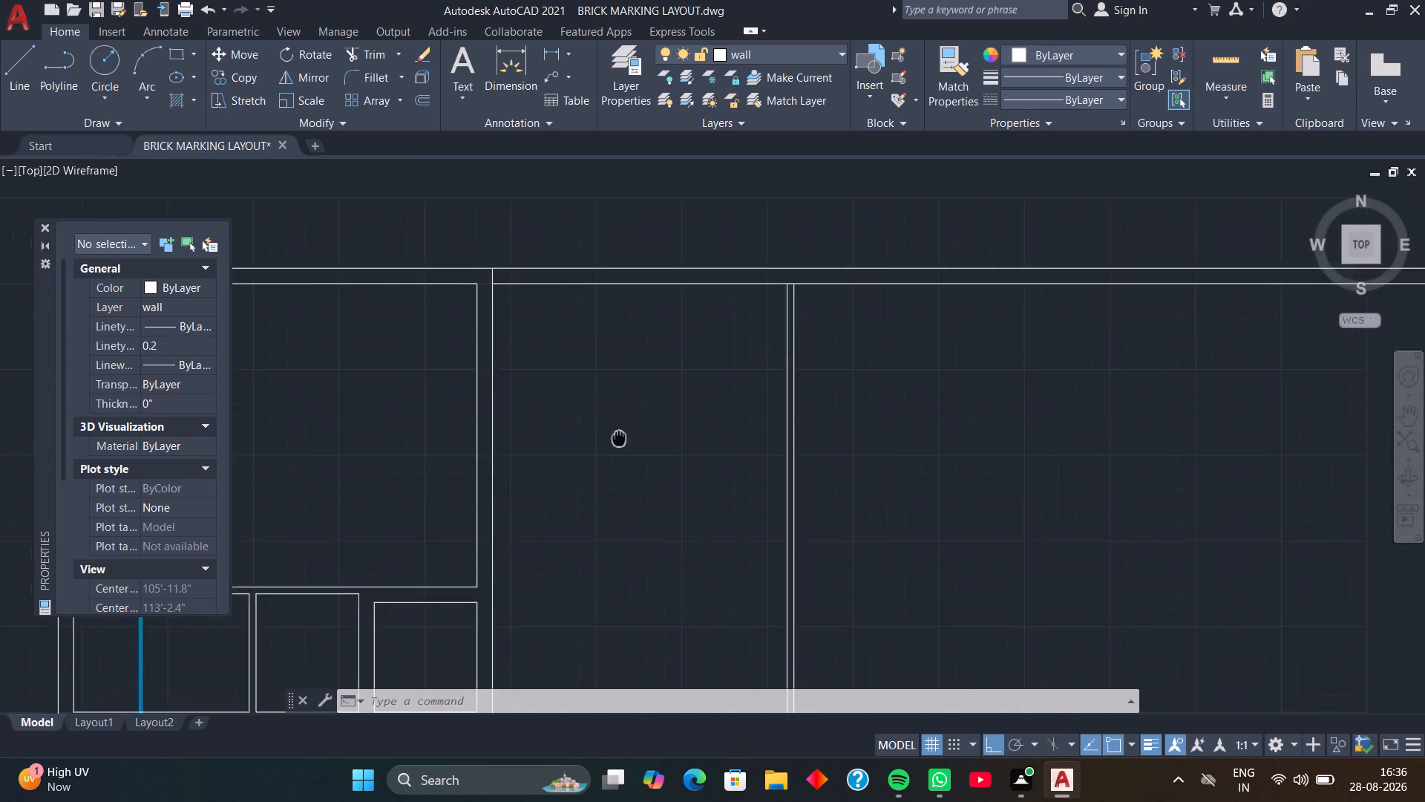
middle_click_drag(612, 442, 540, 485)
middle_click_drag(571, 443, 503, 576)
scroll(580, 516, "up", 2)
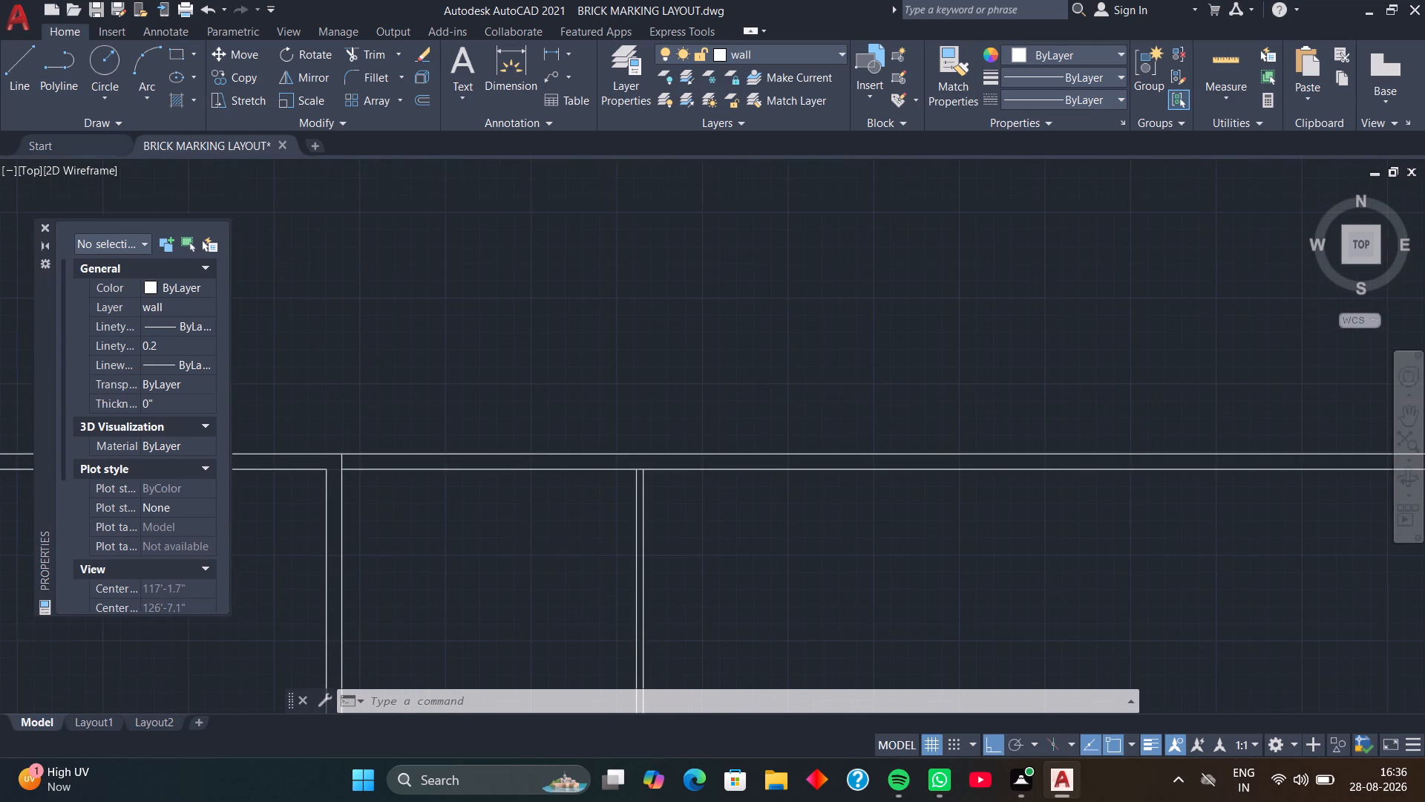
scroll(586, 510, "up", 1)
middle_click_drag(613, 431, 574, 495)
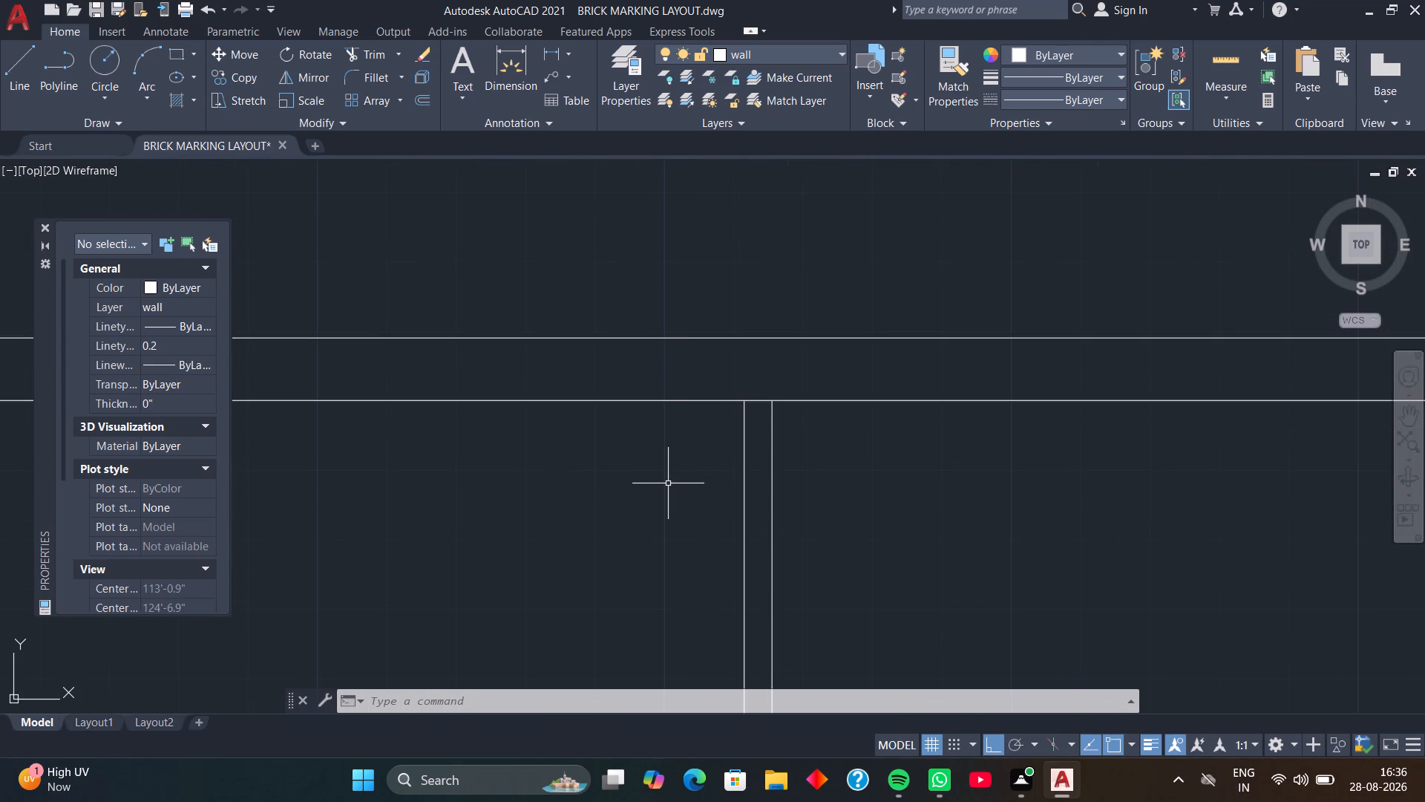
scroll(668, 489, "down", 4)
middle_click_drag(662, 533, 681, 408)
scroll(688, 418, "up", 2)
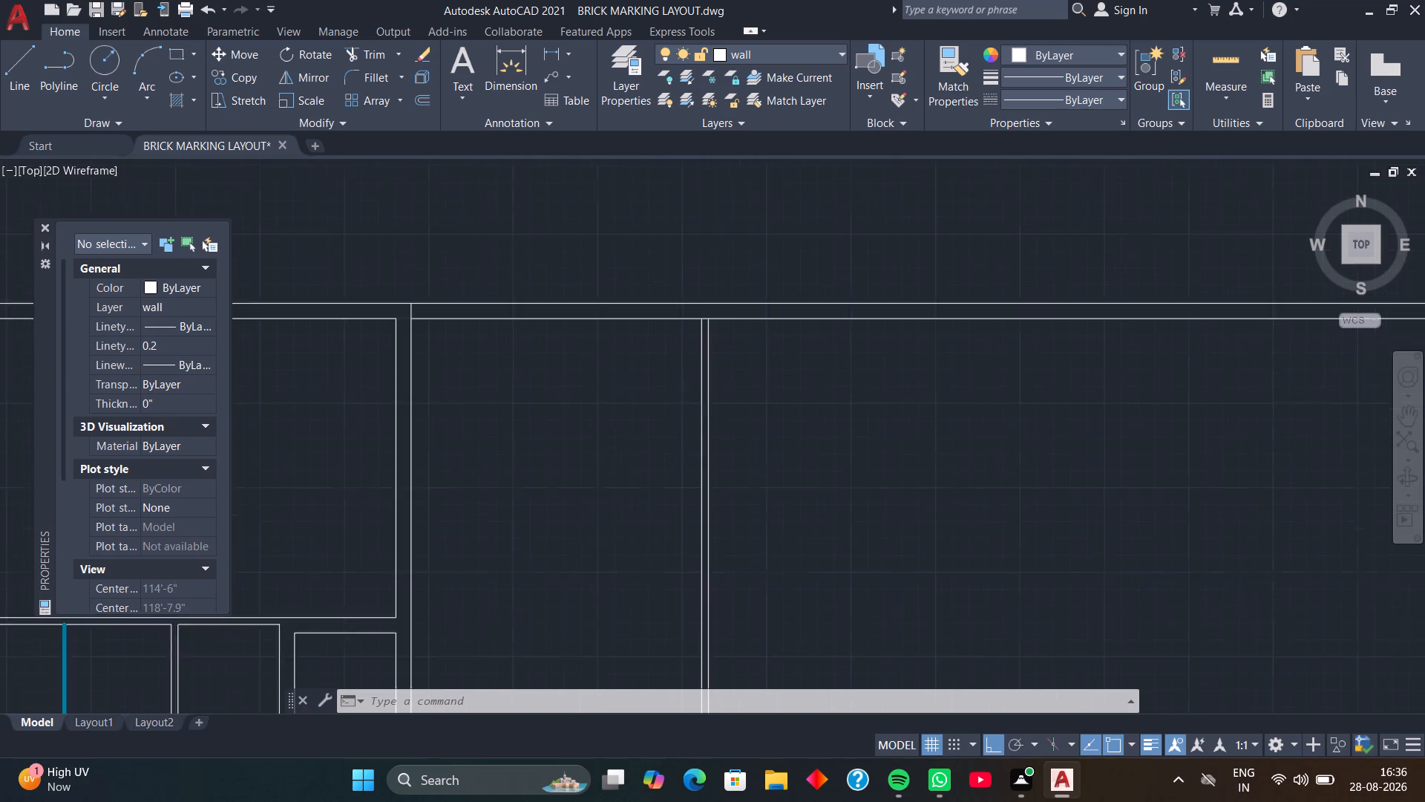
scroll(689, 418, "up", 1)
left_click(727, 405)
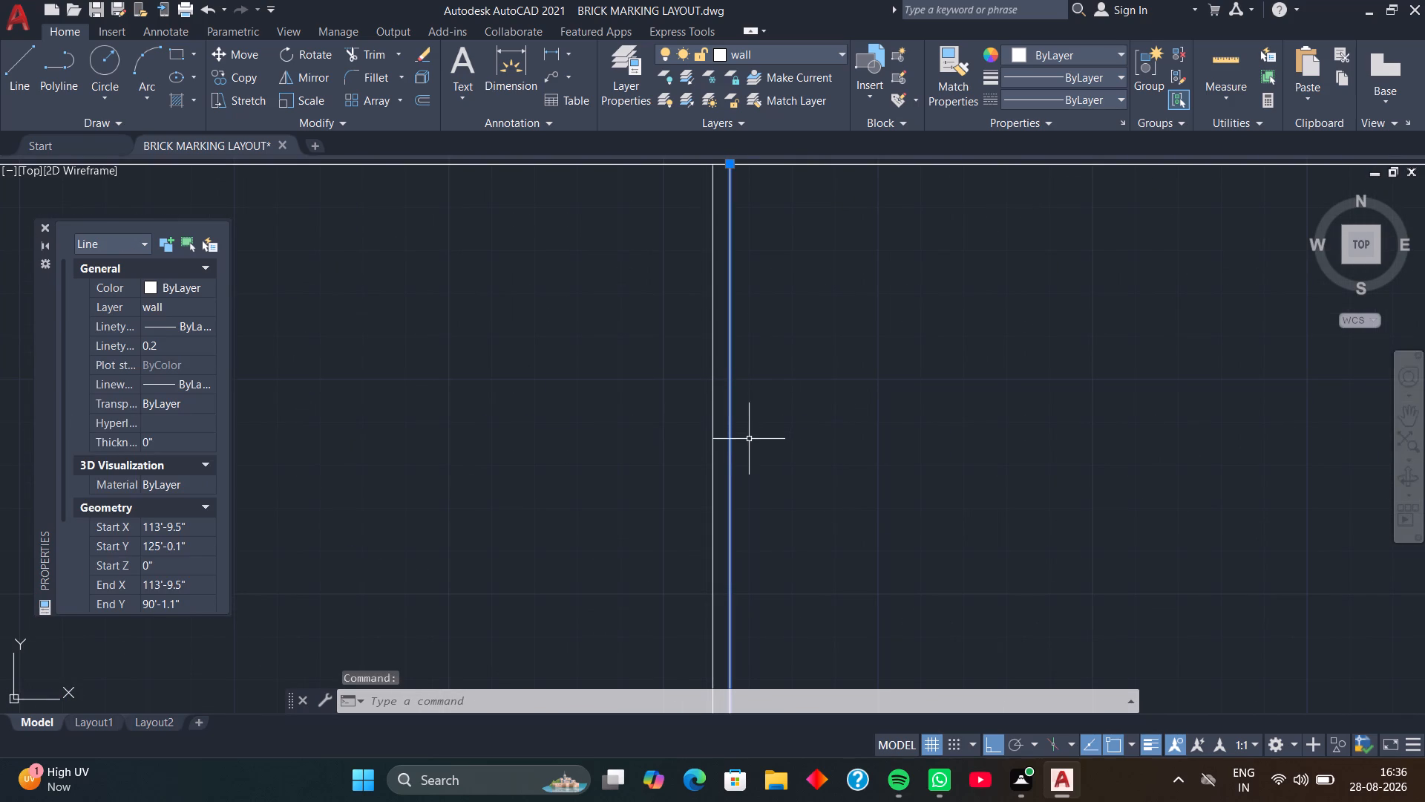
key("Delete")
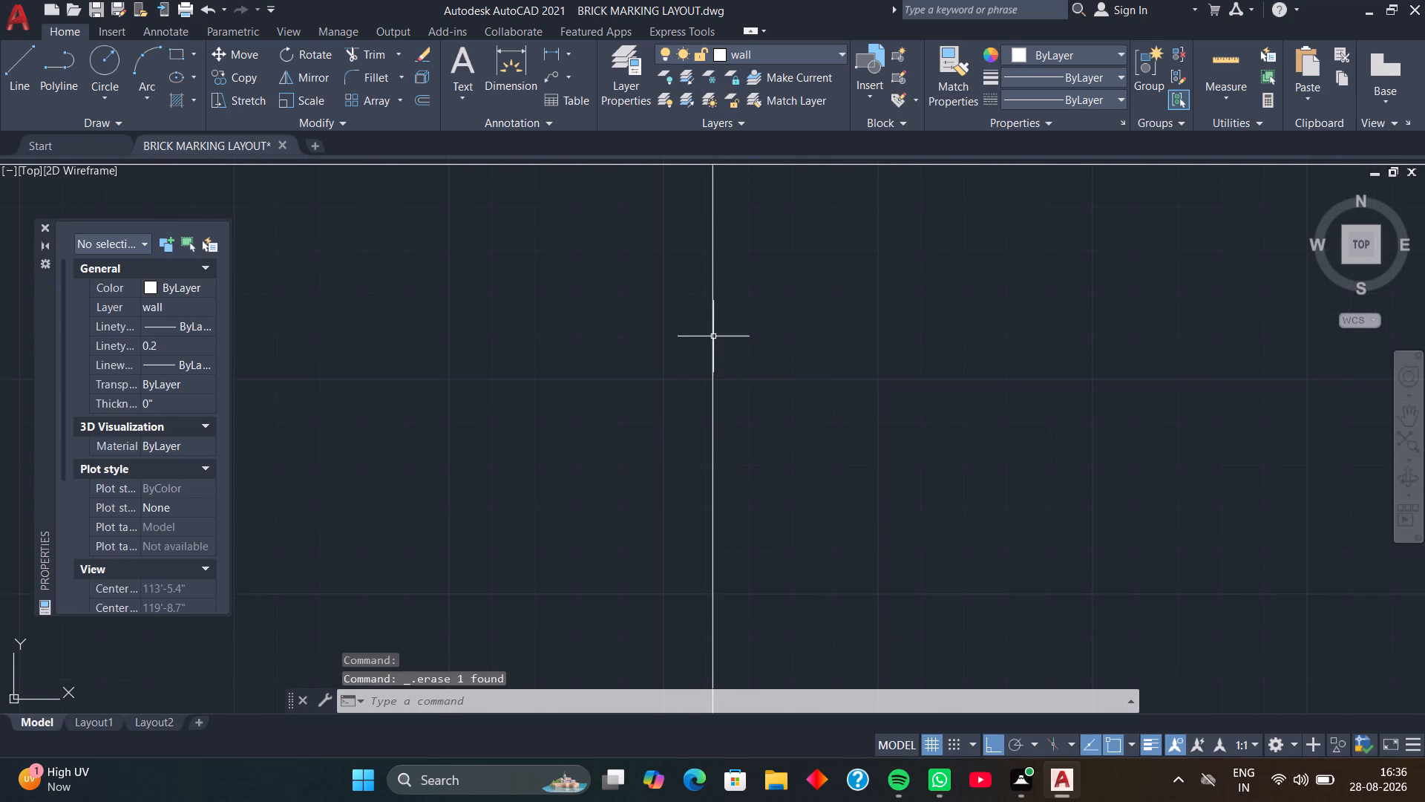
Extend the remaining vertical partition line up to the outer line of the long top wall.
scroll(717, 378, "down", 2)
middle_click_drag(664, 368, 676, 521)
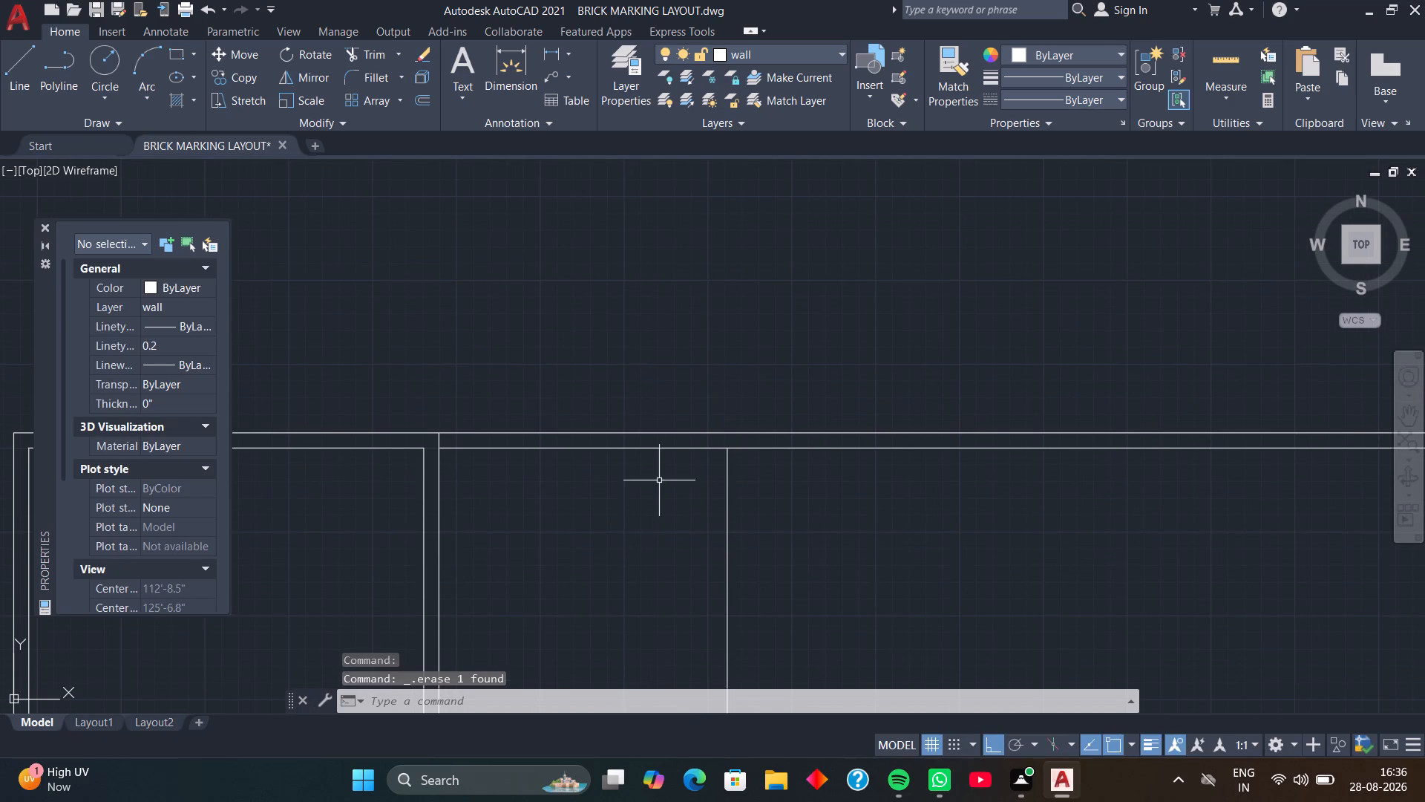
type("ex")
key("space")
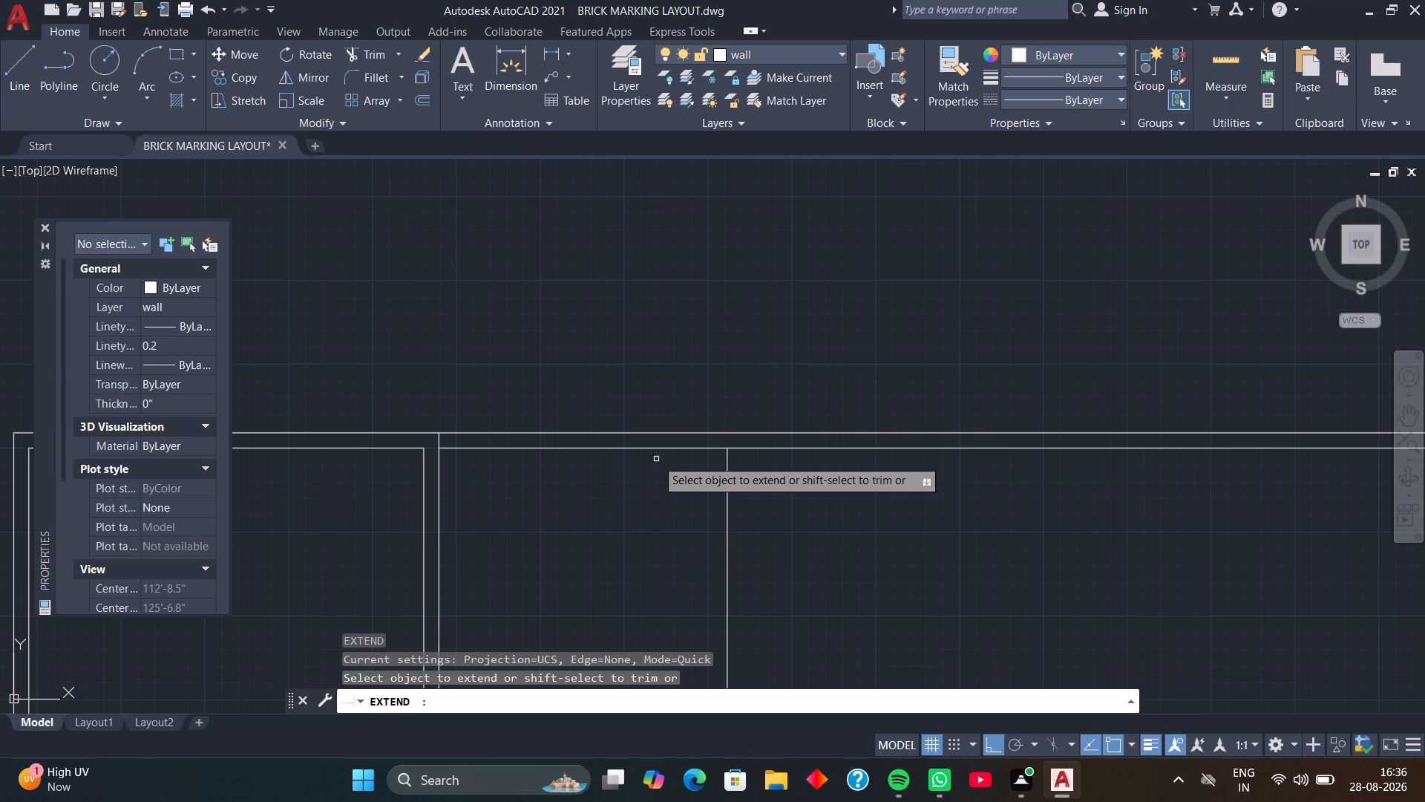
left_click(727, 474)
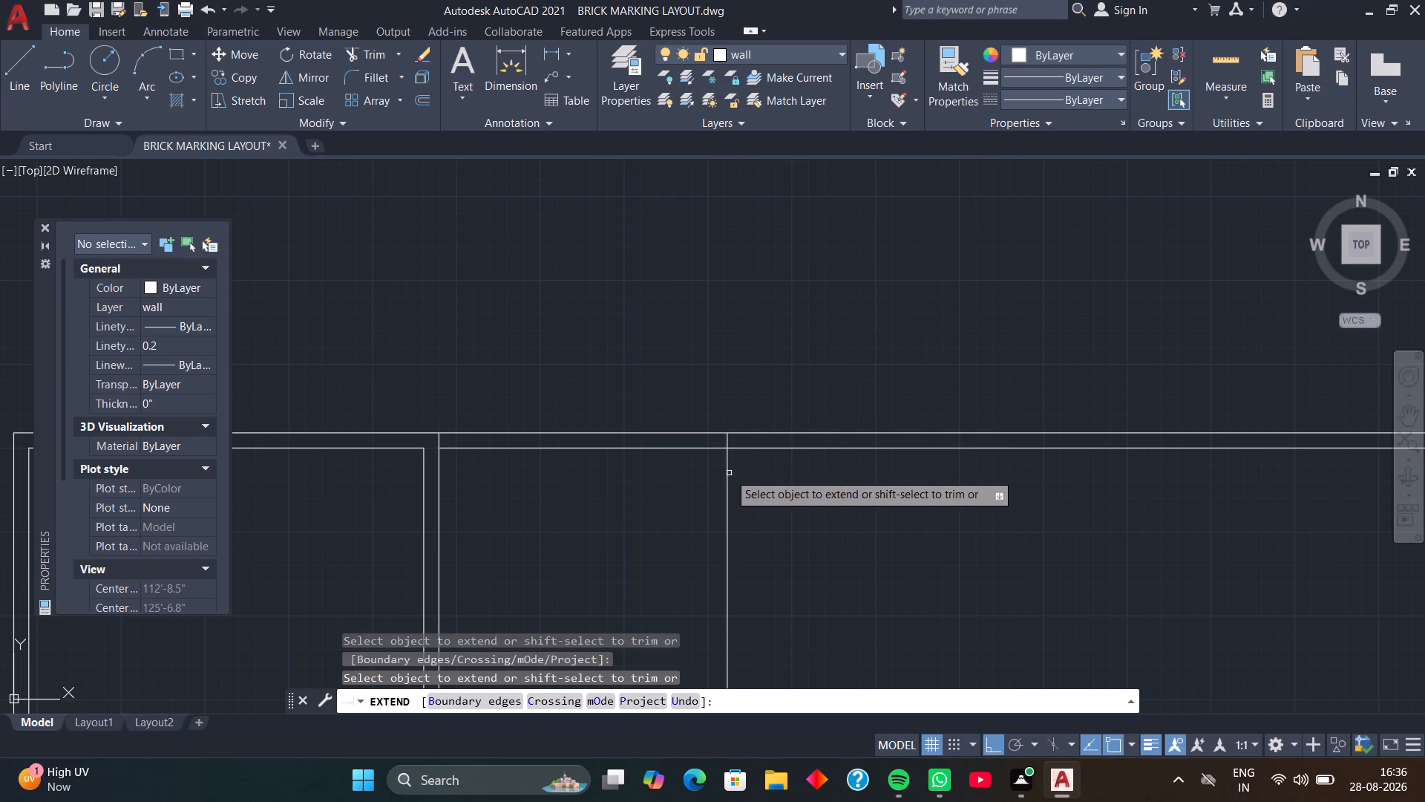
scroll(755, 476, "down", 1)
key("space")
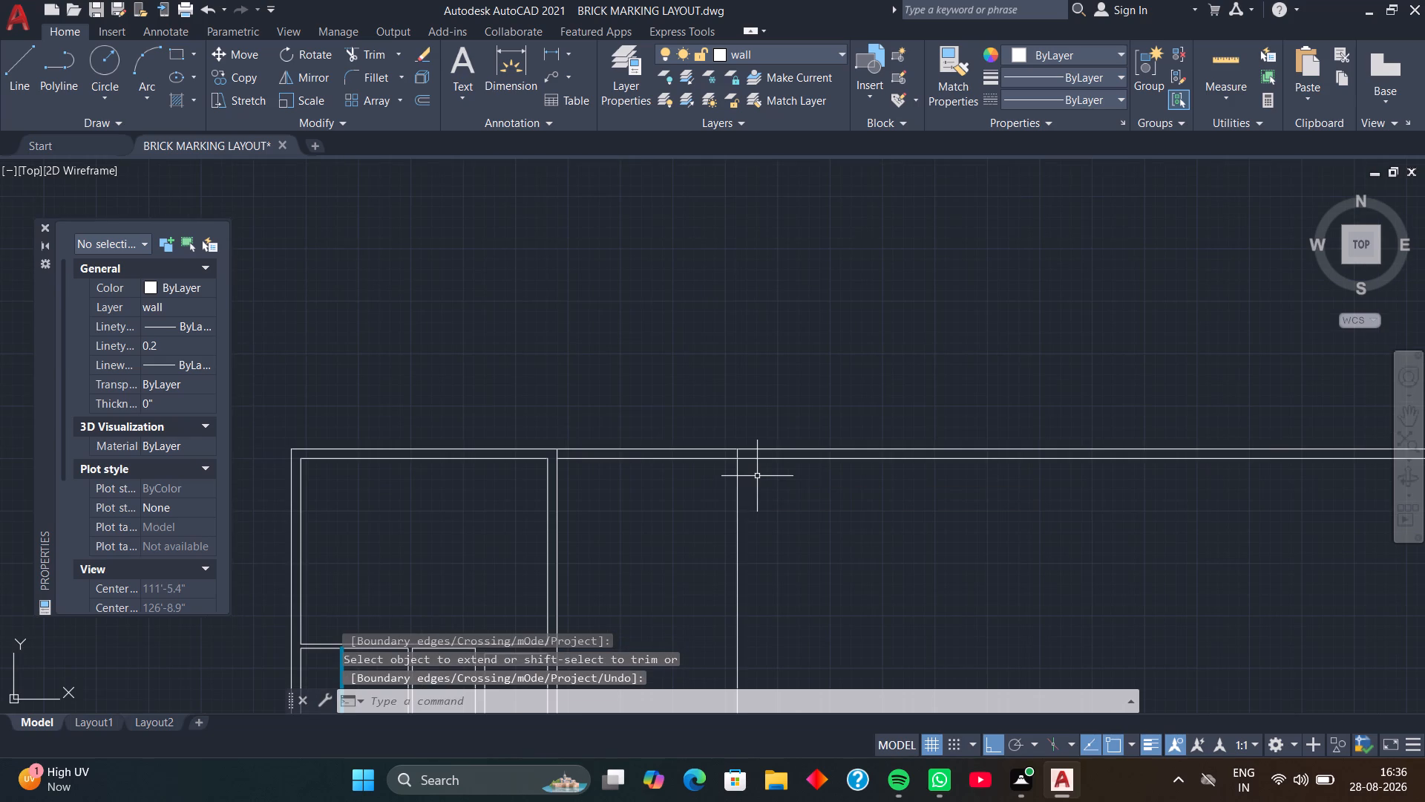
Offset the extended vertical line 9" to the right to form a thicker wall.
middle_click_drag(757, 476, 770, 498)
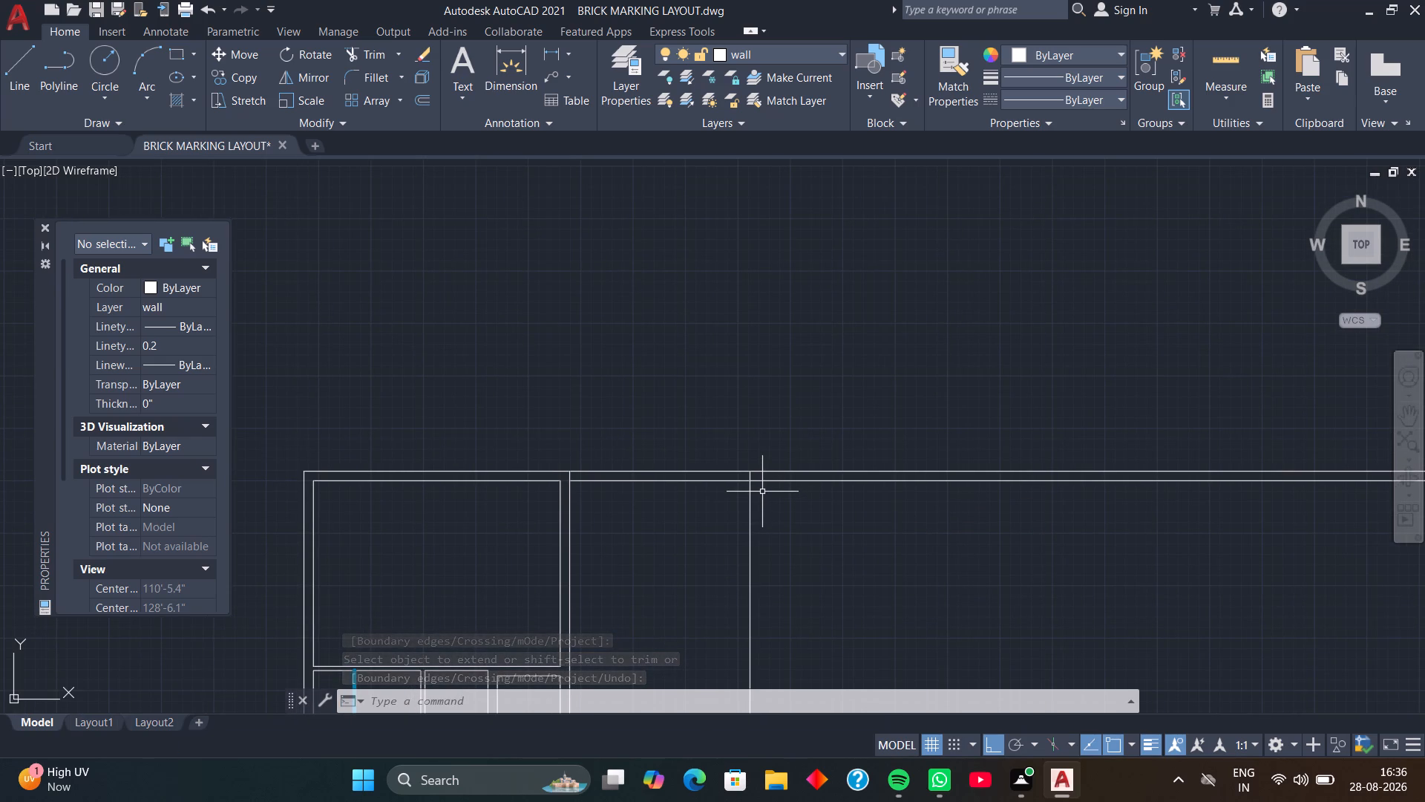
key("o")
key("space")
key("space")
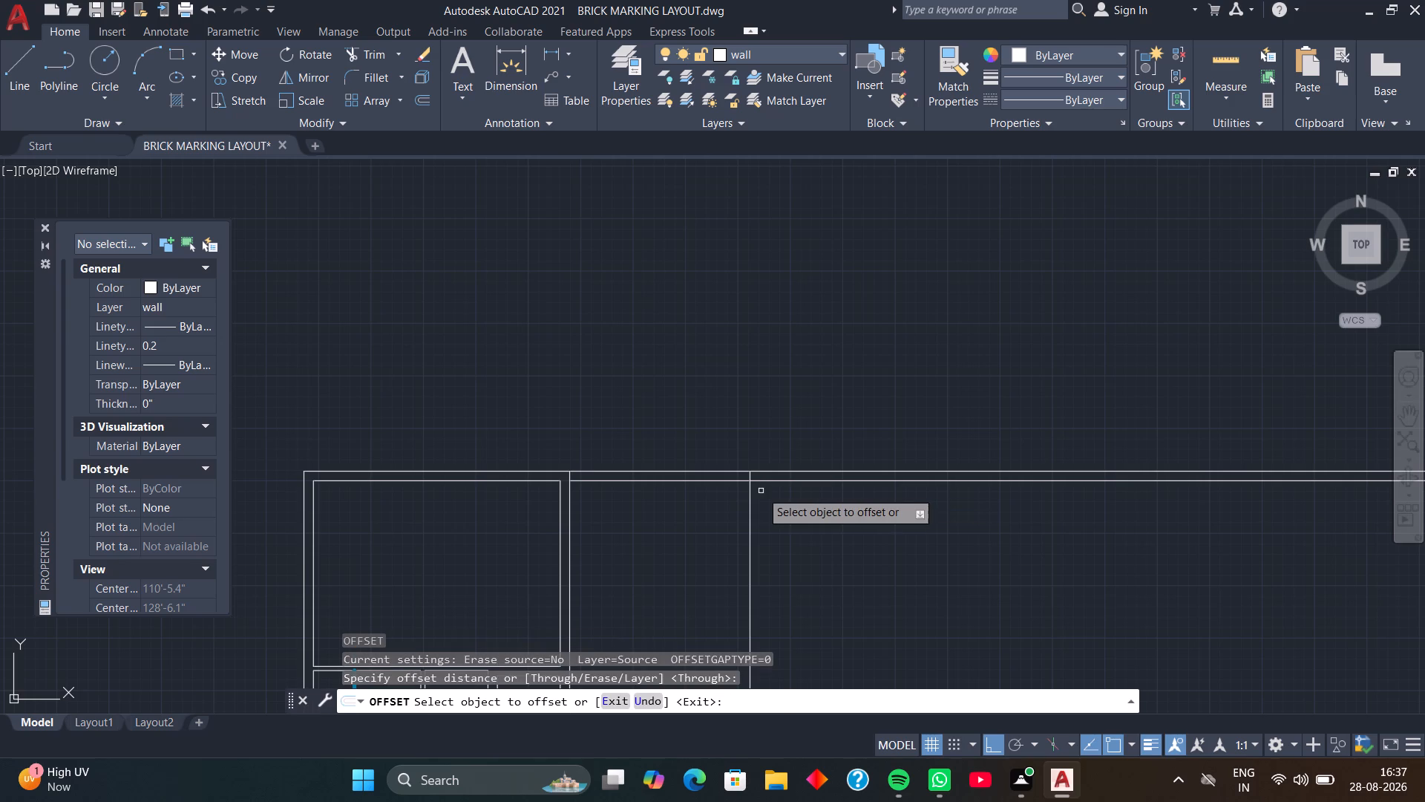
left_click(749, 491)
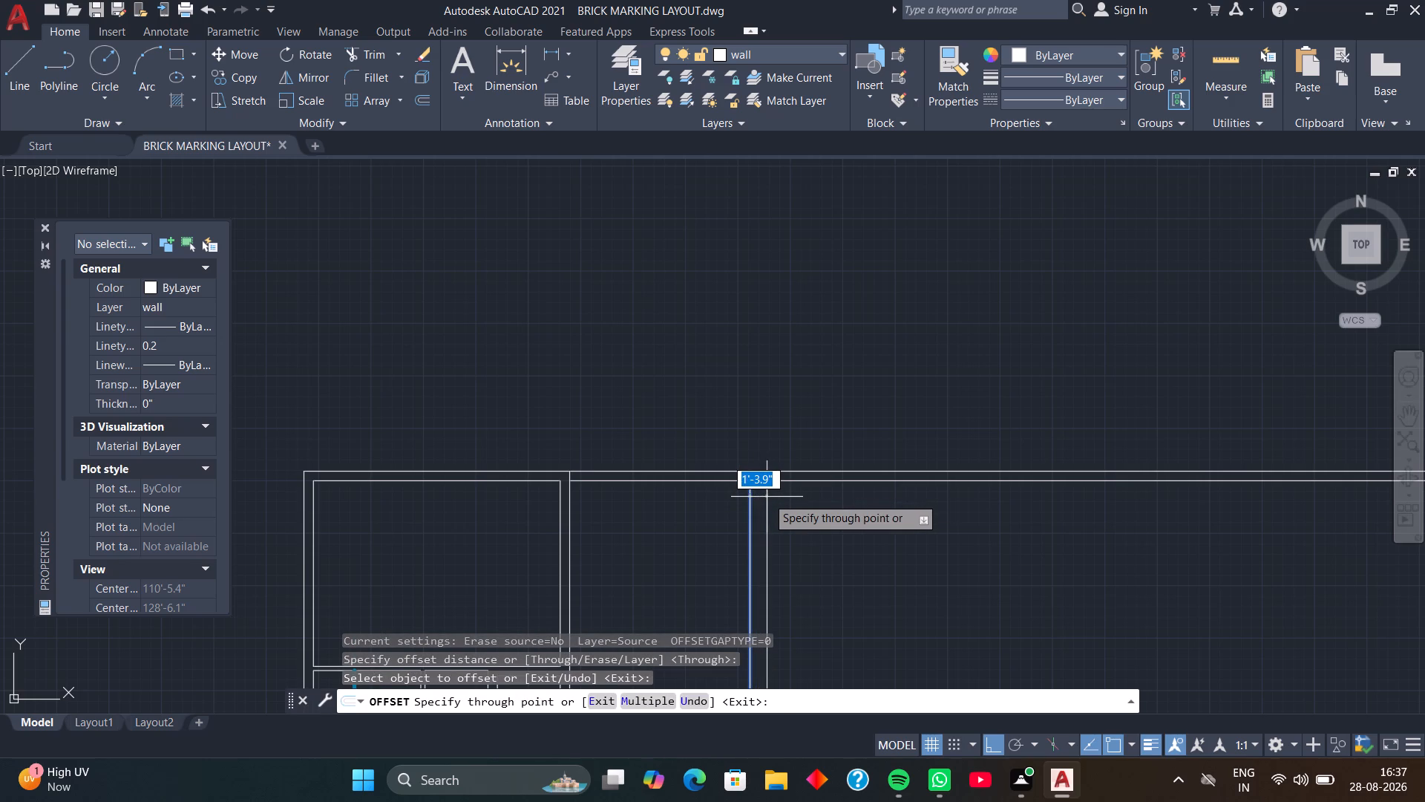
key("9")
key("Return")
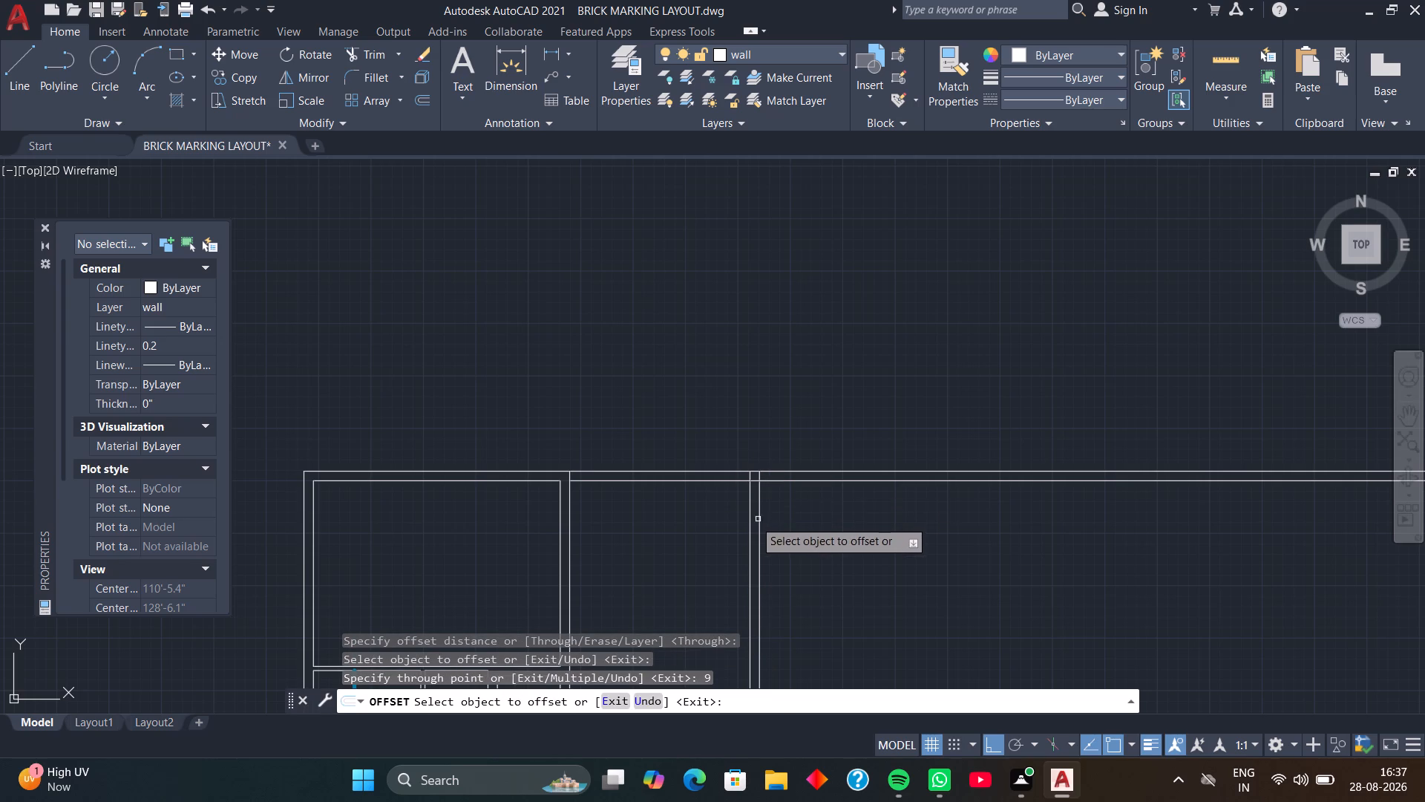
scroll(753, 501, "up", 2)
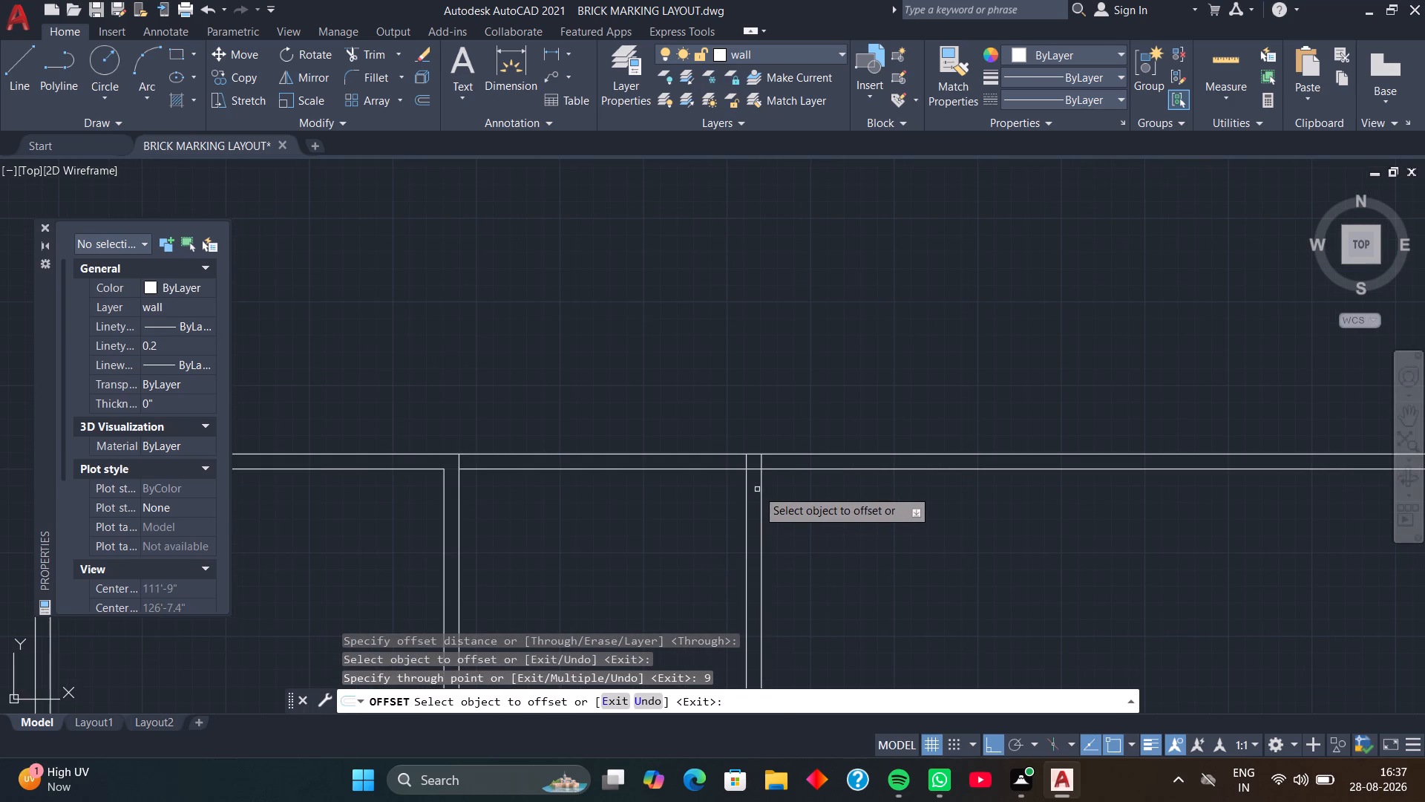
scroll(757, 489, "up", 2)
middle_click_drag(744, 463, 795, 503)
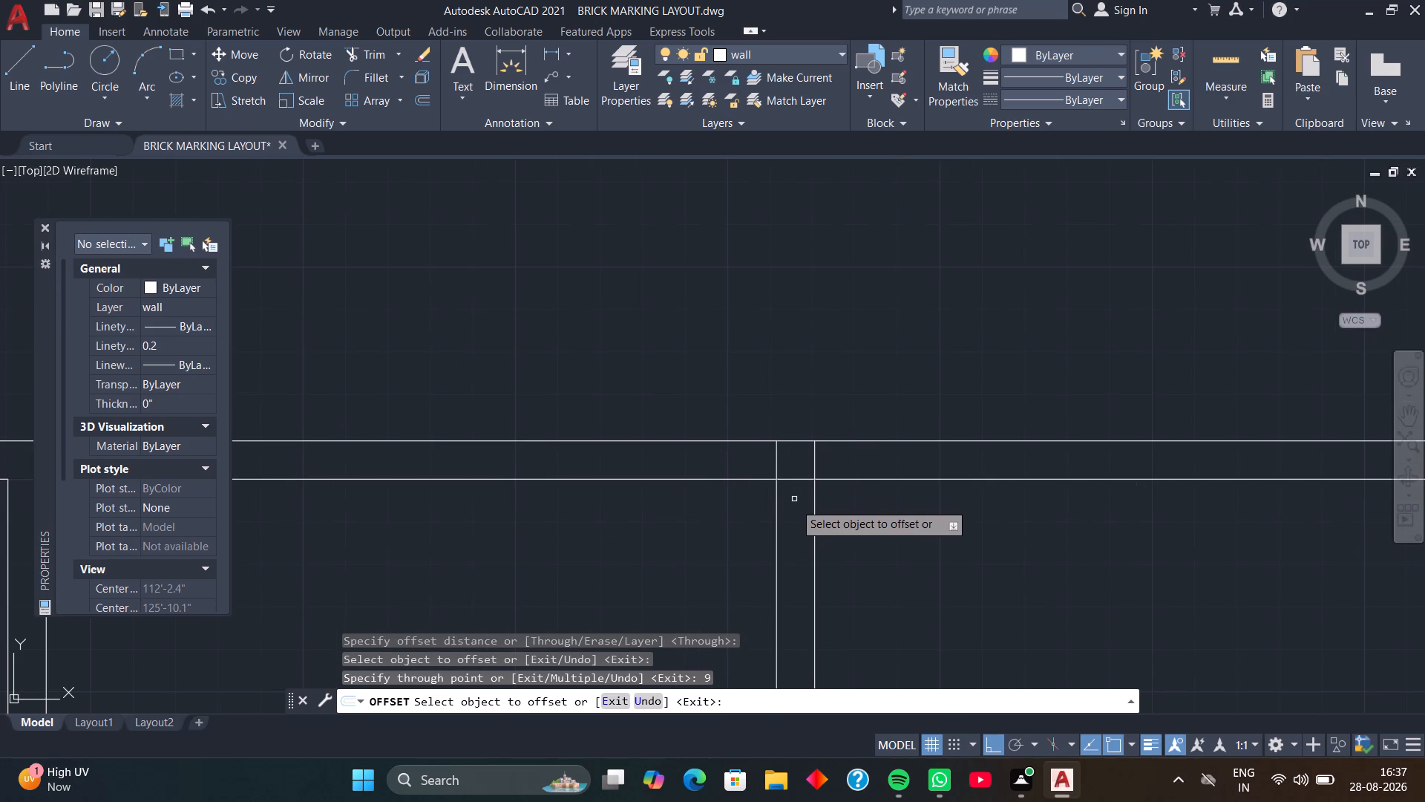
key("t")
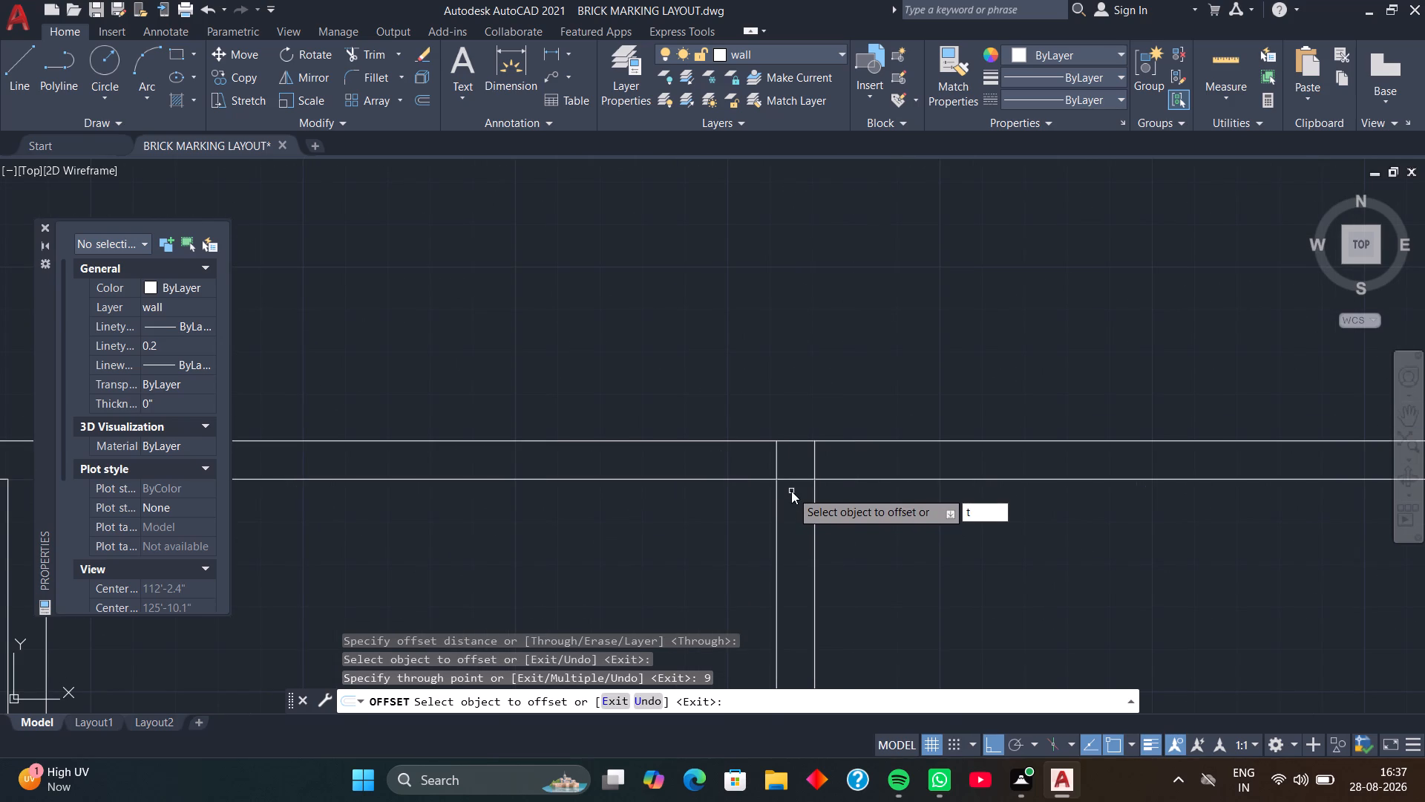
key("Escape")
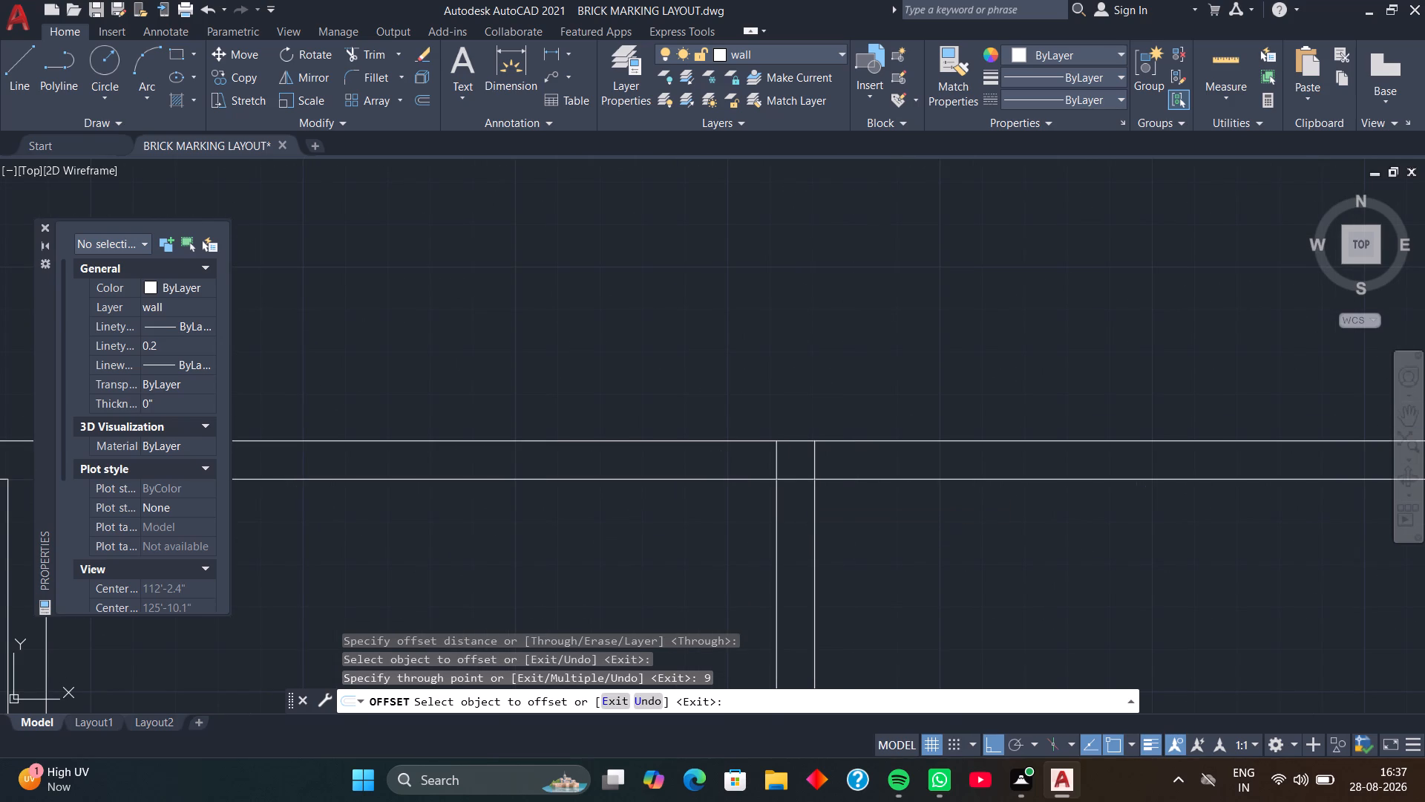
Trim the top wall's inner line between the 9" wall's faces and the right face's end inside the top wall.
type("tr")
key("space")
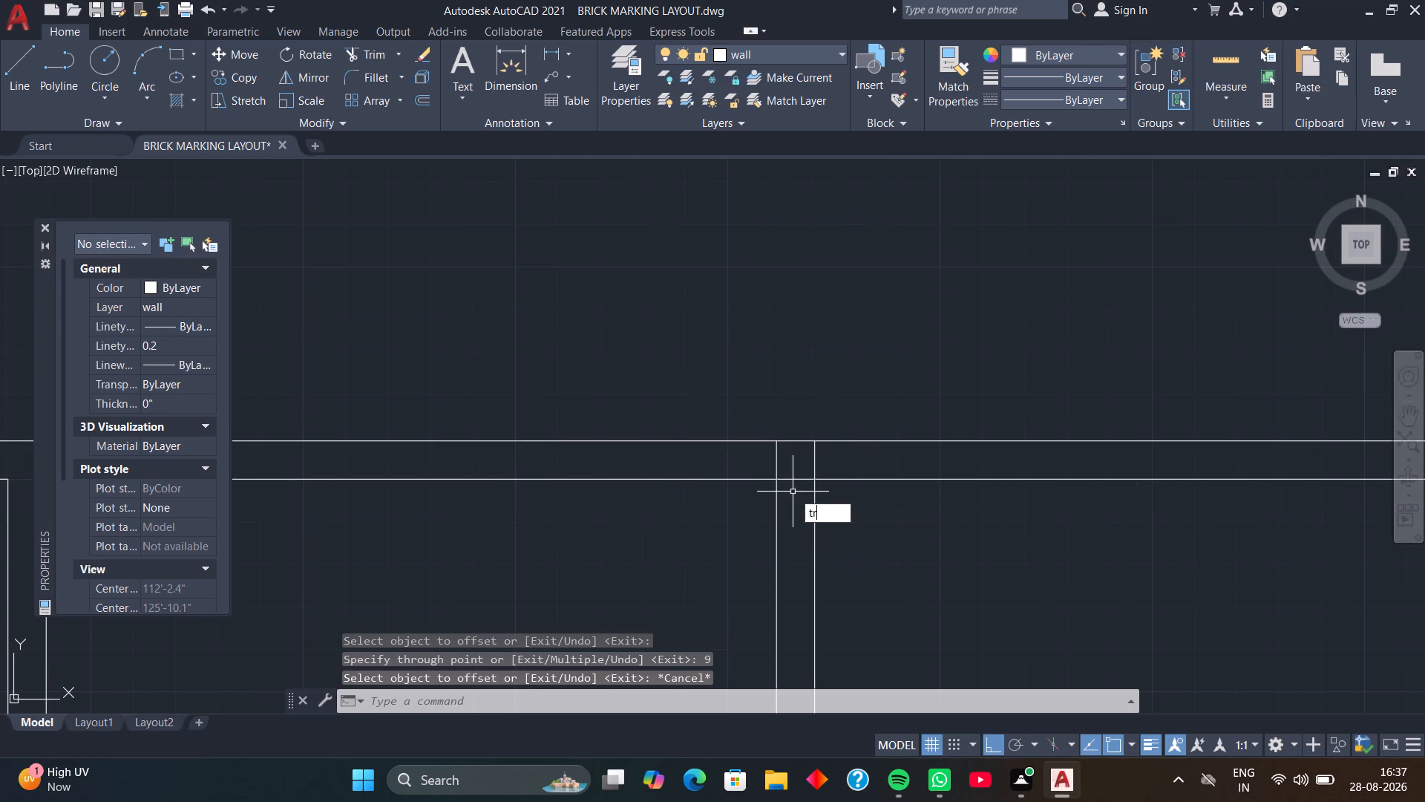
left_click(796, 481)
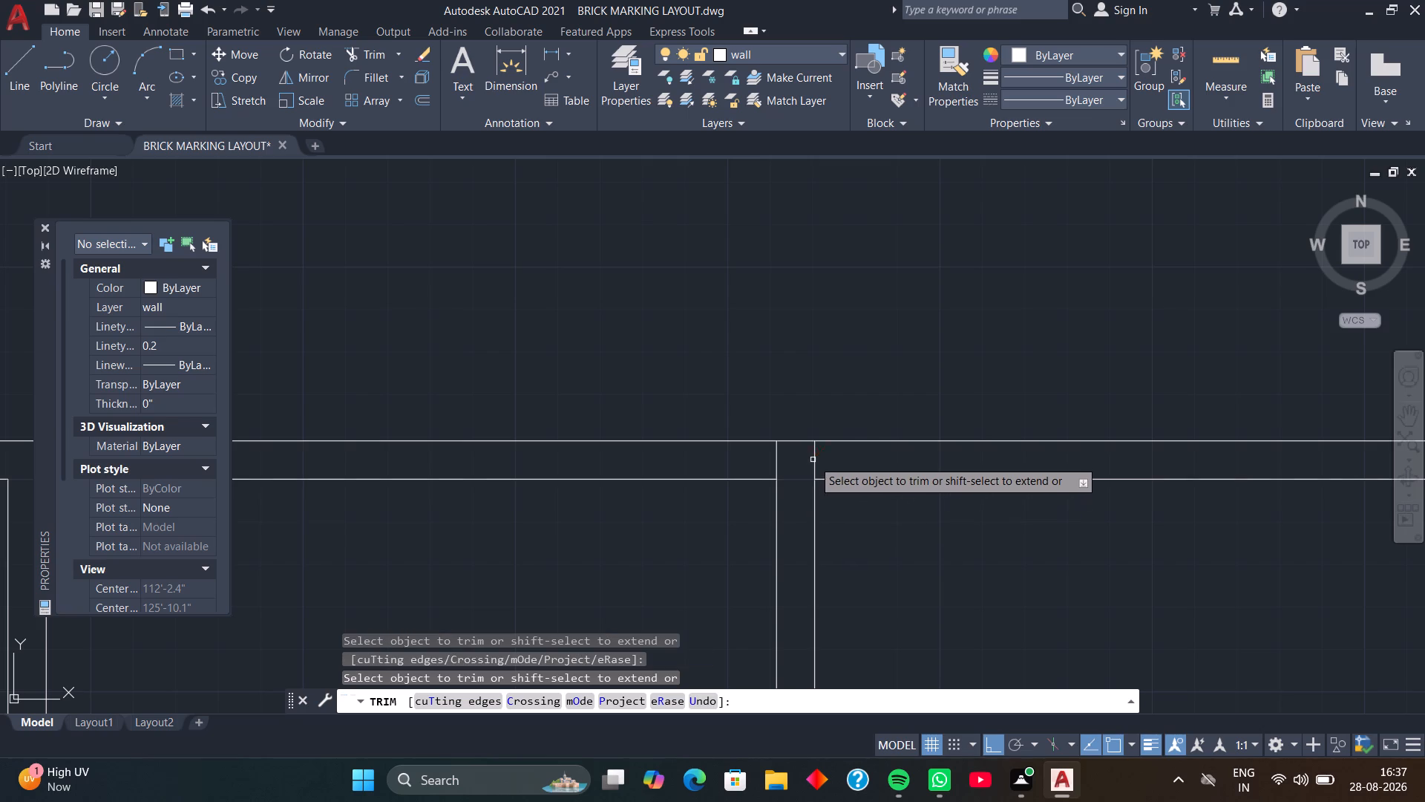
left_click(813, 460)
scroll(799, 471, "down", 2)
middle_click_drag(801, 489, 806, 451)
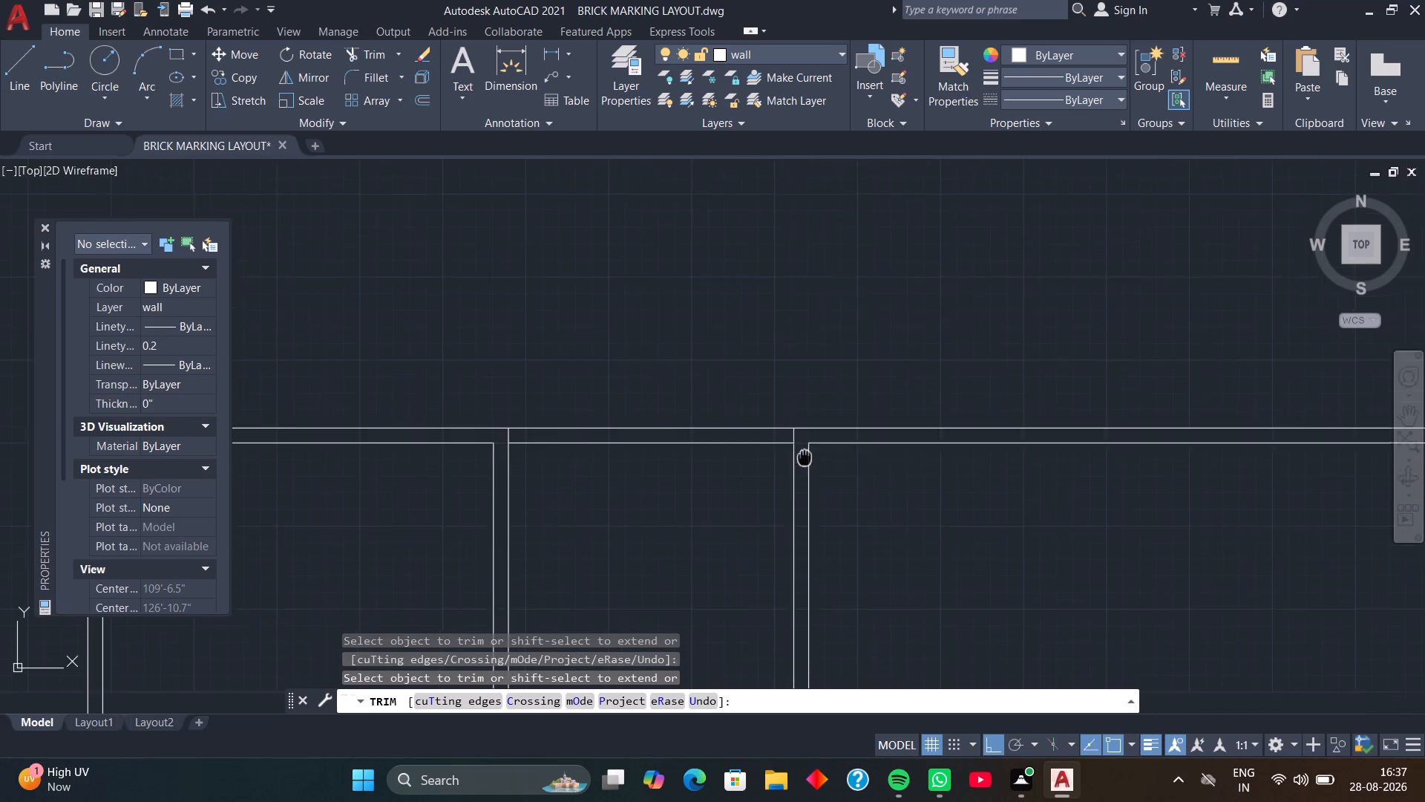
middle_click_drag(806, 451, 807, 441)
key("space")
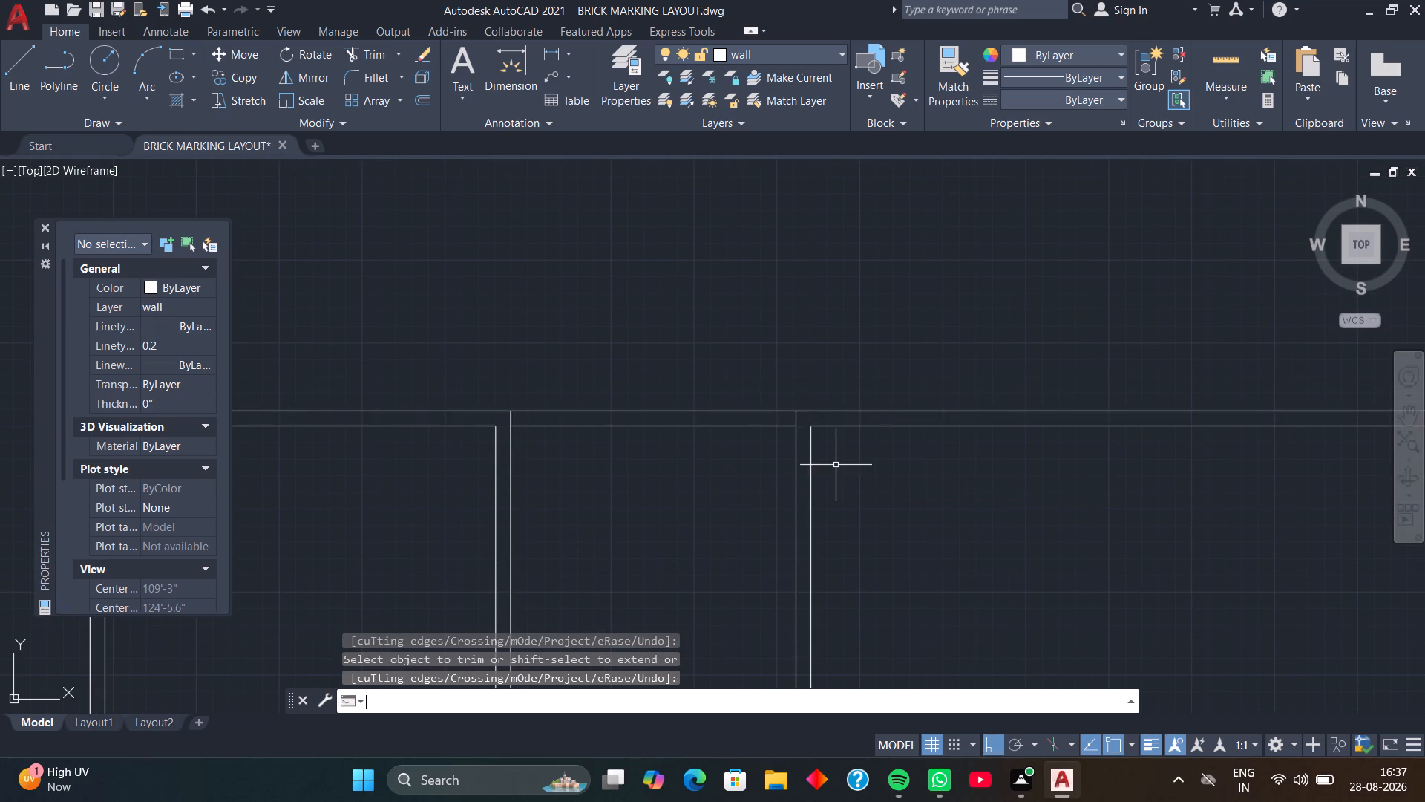
Offset the right face line of the 9" wall 9'3" to the right.
middle_click_drag(836, 471, 831, 426)
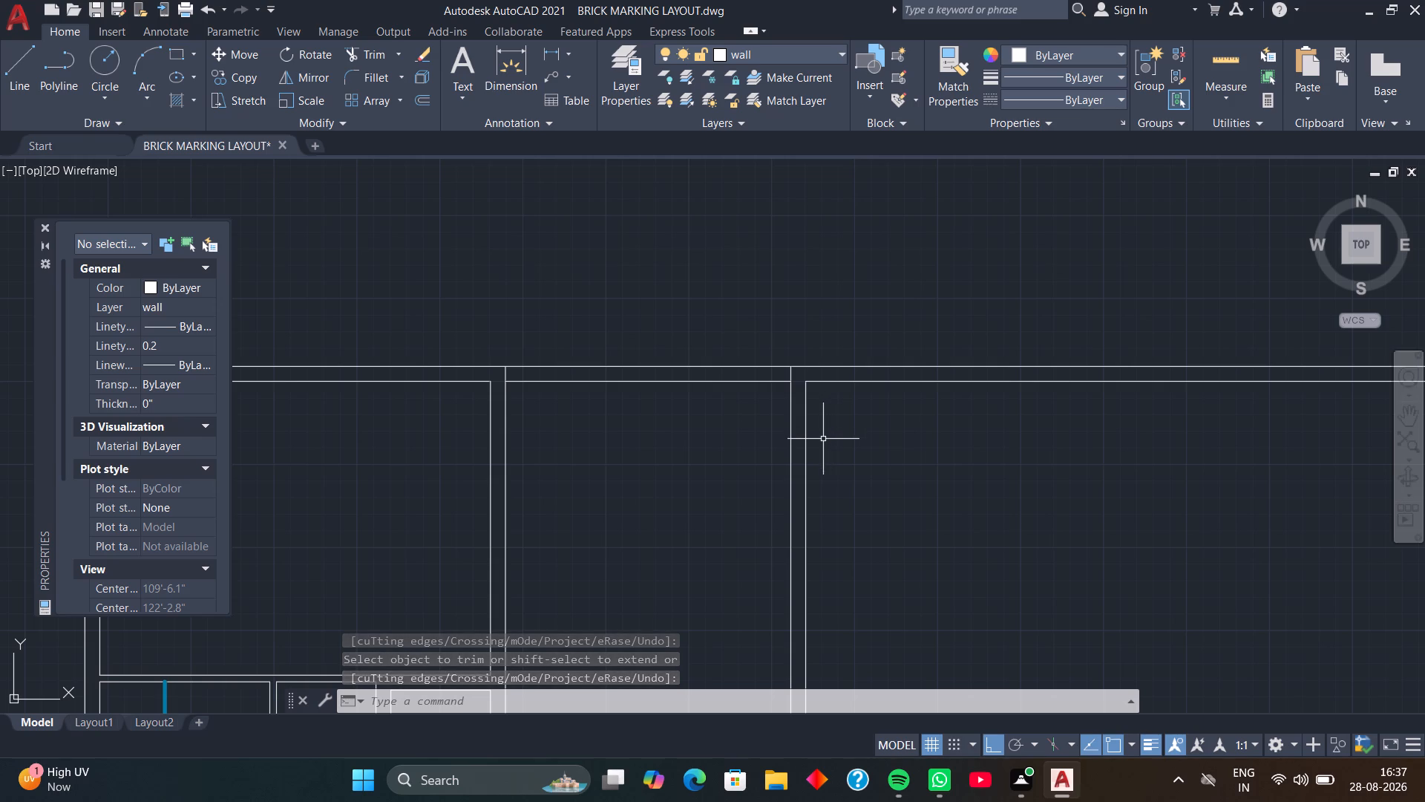
key("o")
key("space")
key("space")
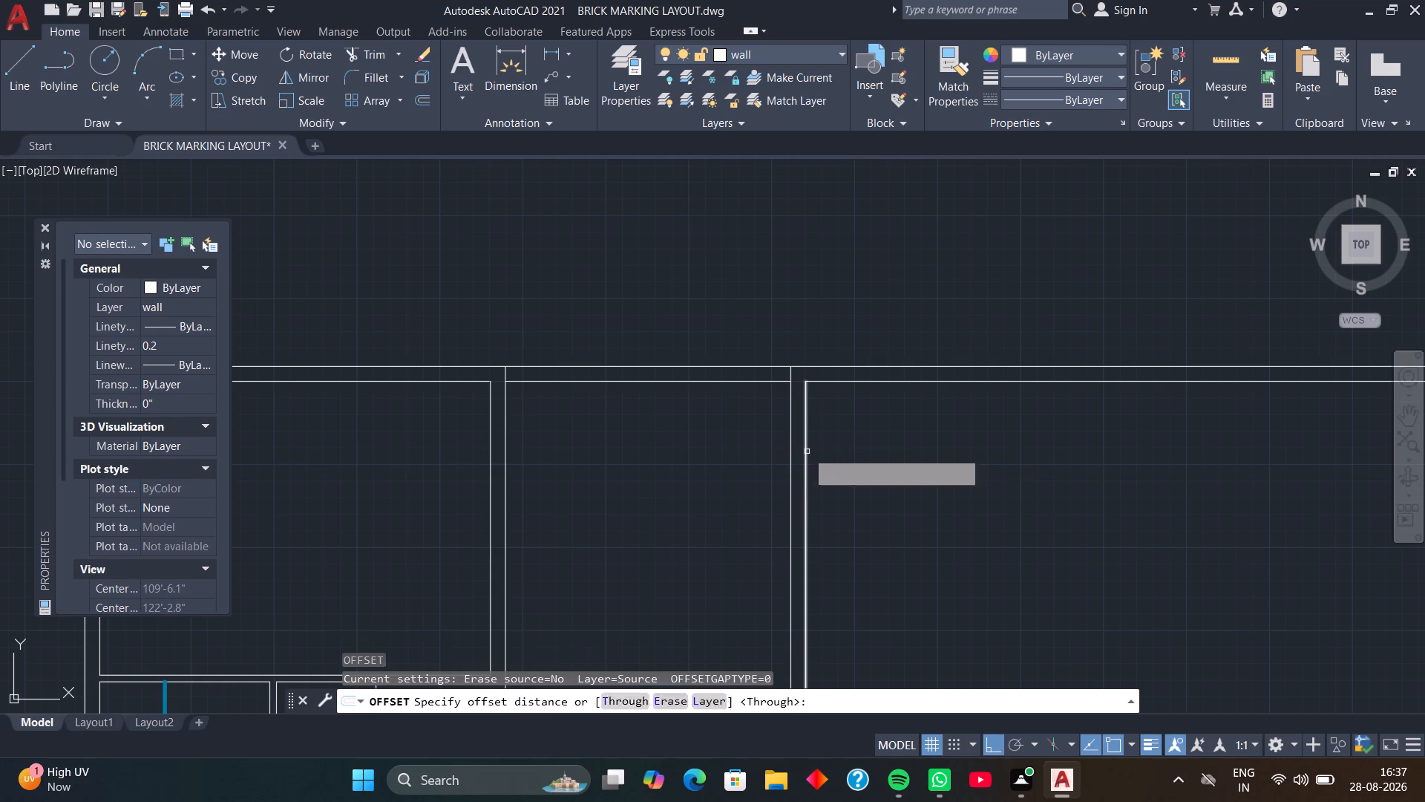
left_click(805, 452)
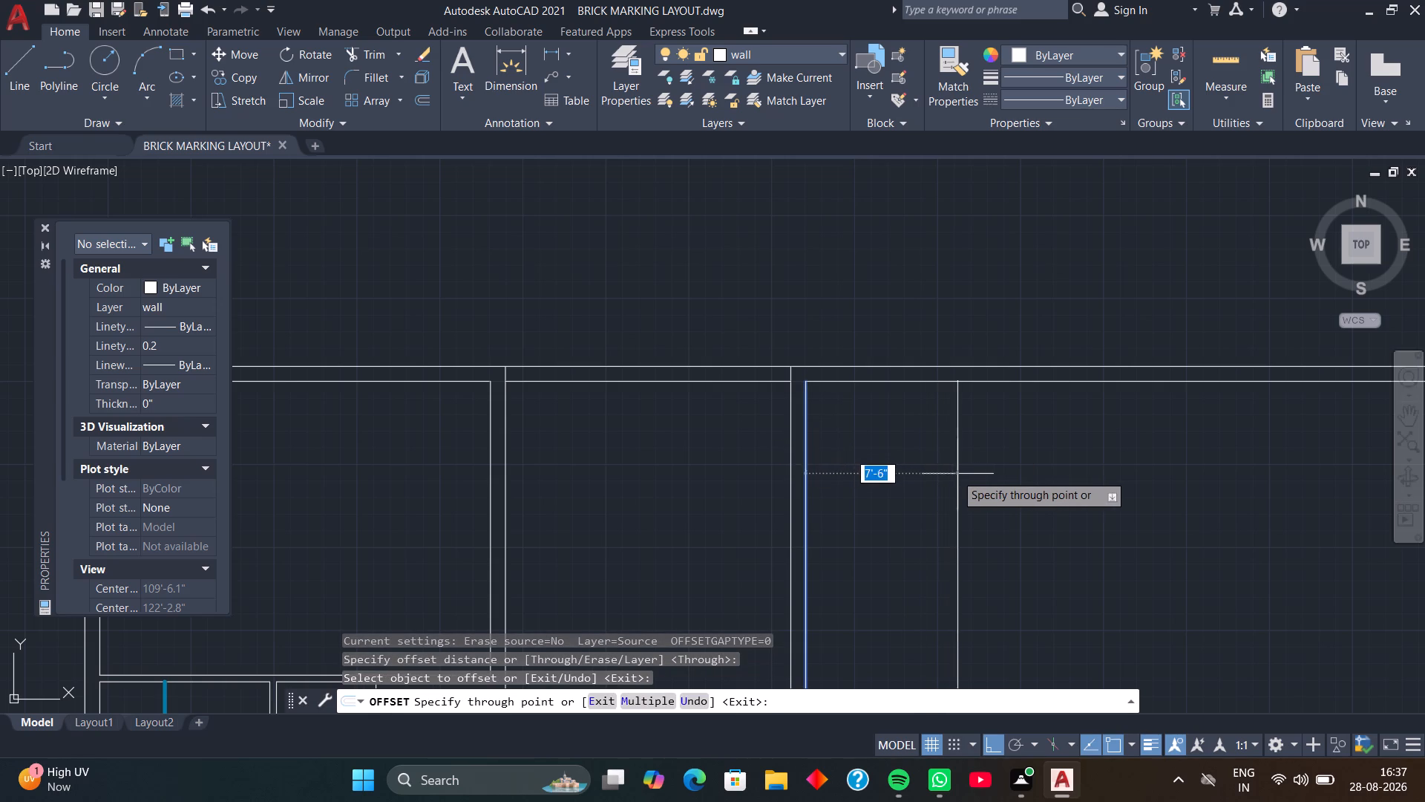
type("9'3")
key("Return")
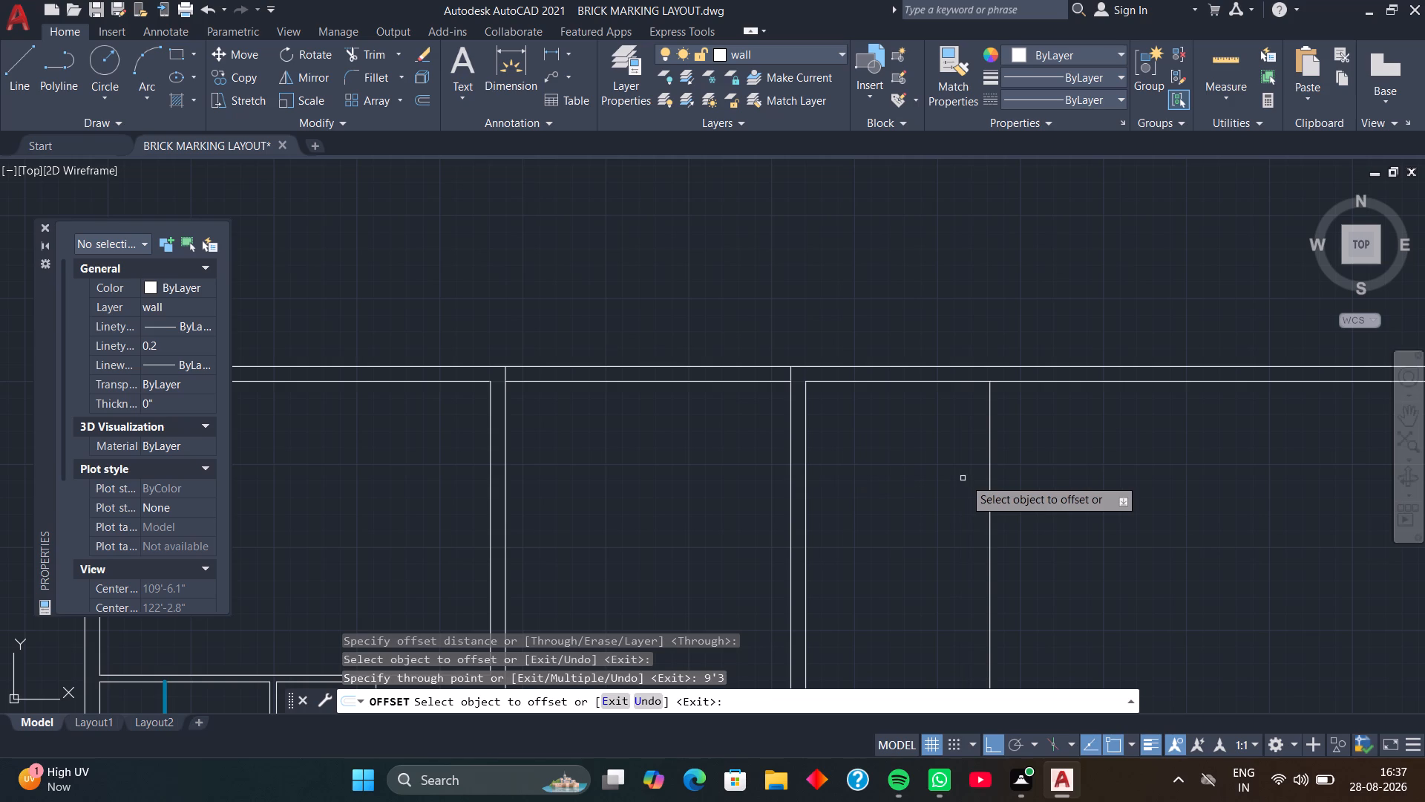
Offset the new vertical line 4" to the right to form a partition wall.
left_click(991, 475)
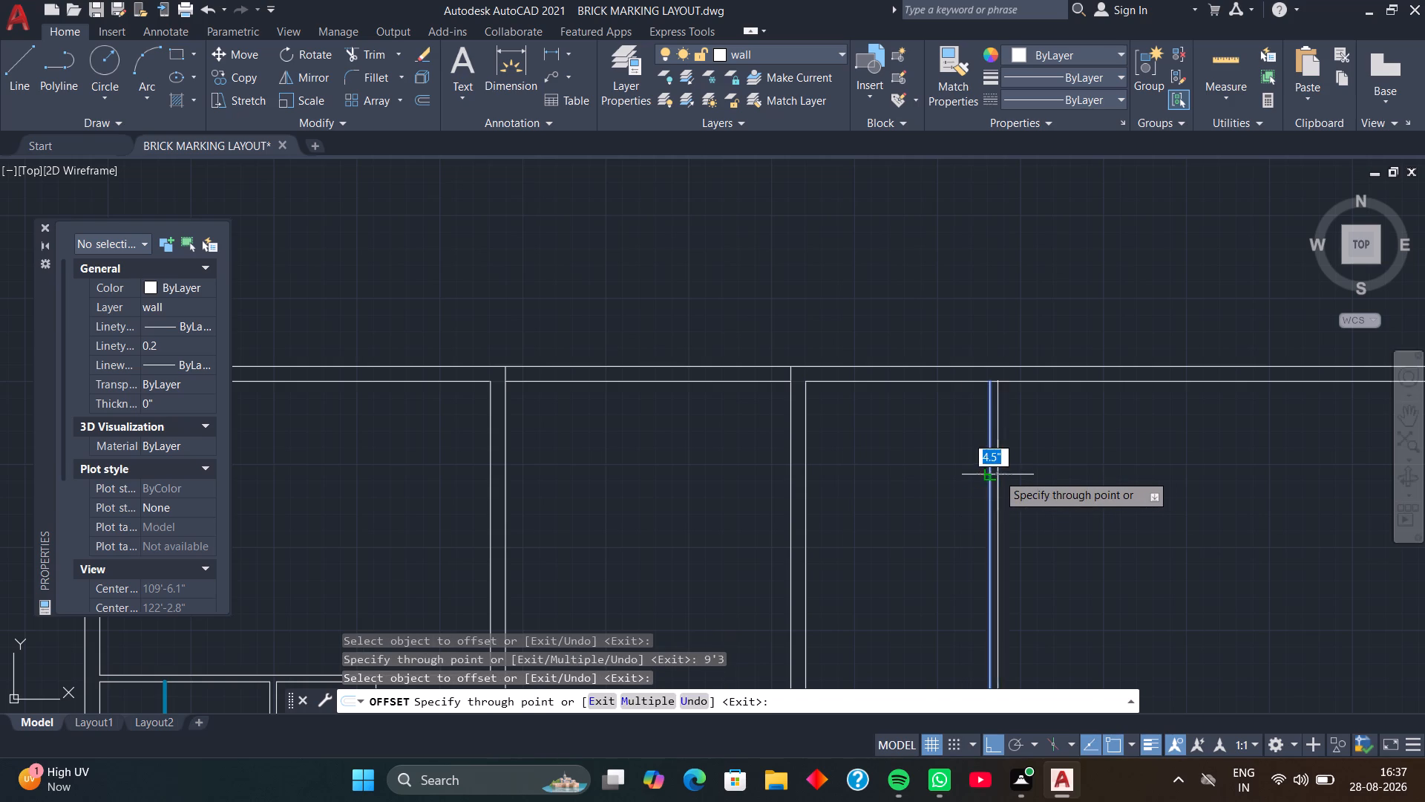
key("4")
key("Return")
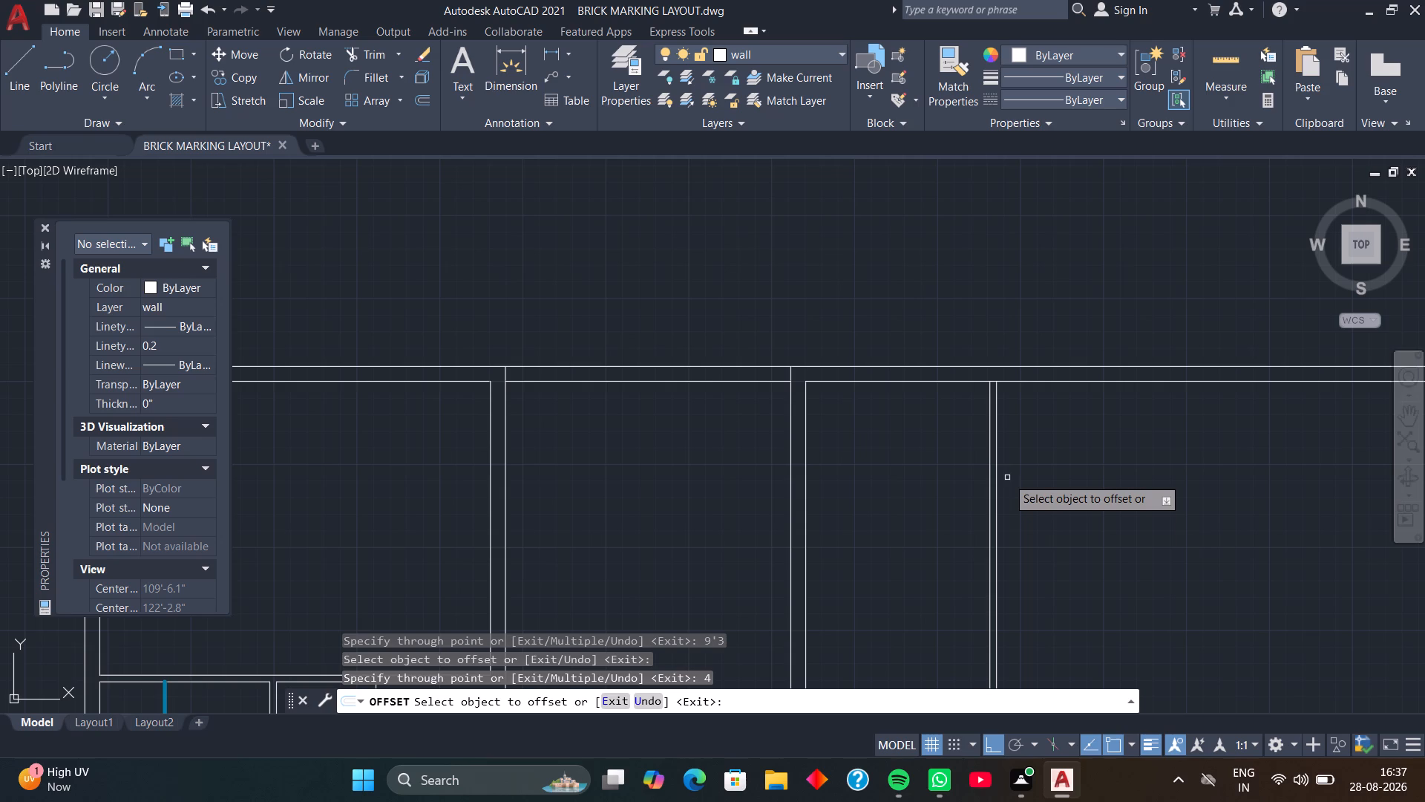
scroll(987, 412, "up", 3)
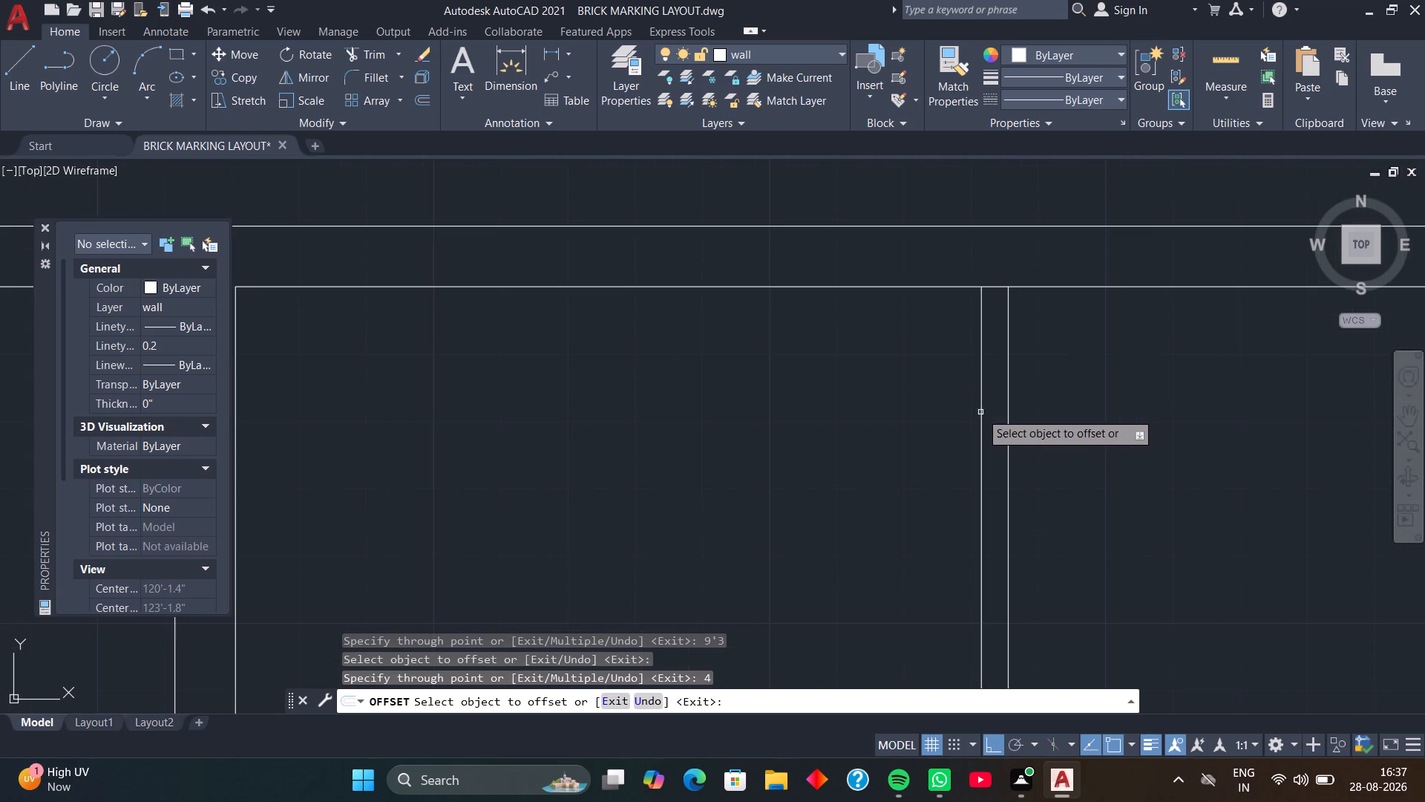
key("space")
Trim the top wall's inner line between the two faces of the 4" partition wall.
middle_click_drag(952, 402, 904, 503)
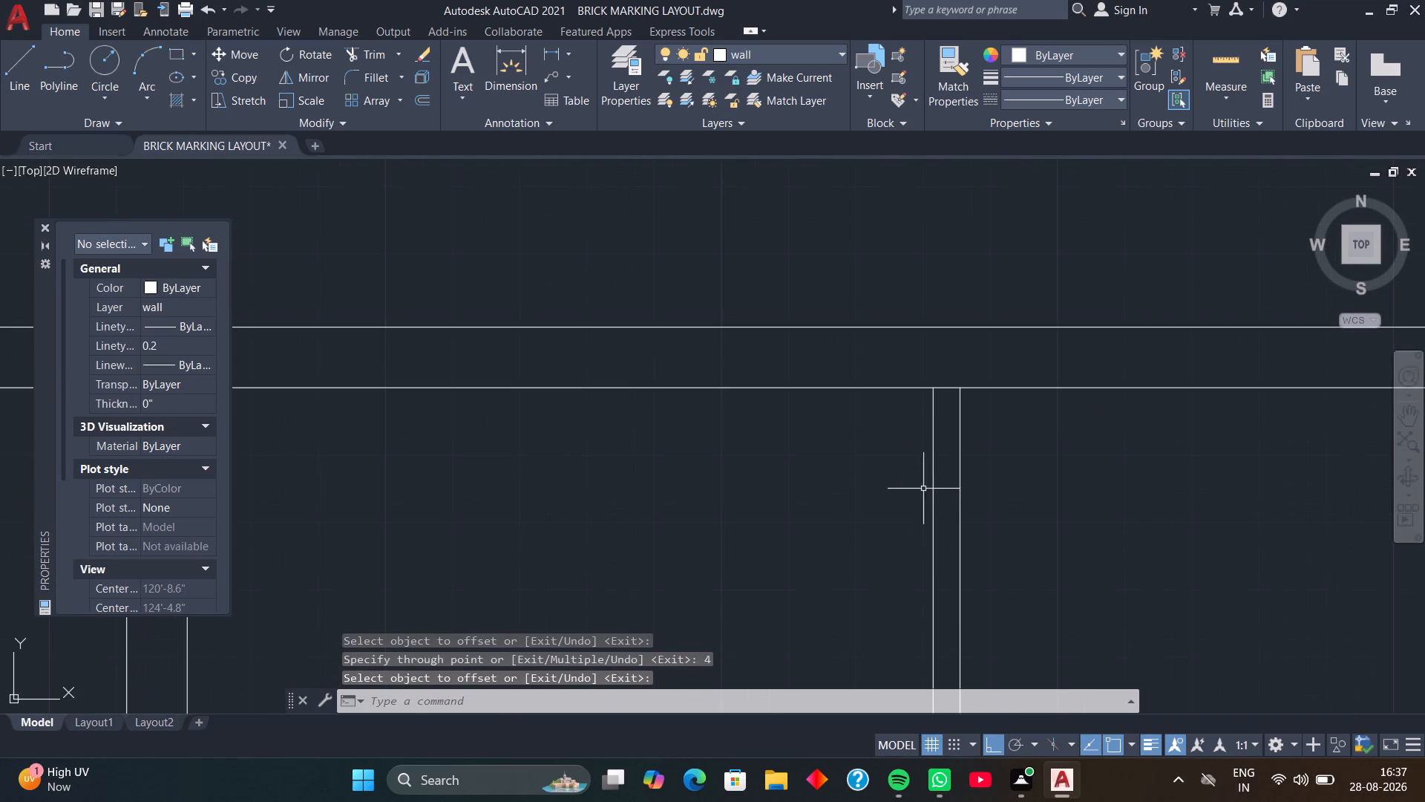
key("t")
key("r")
key("space")
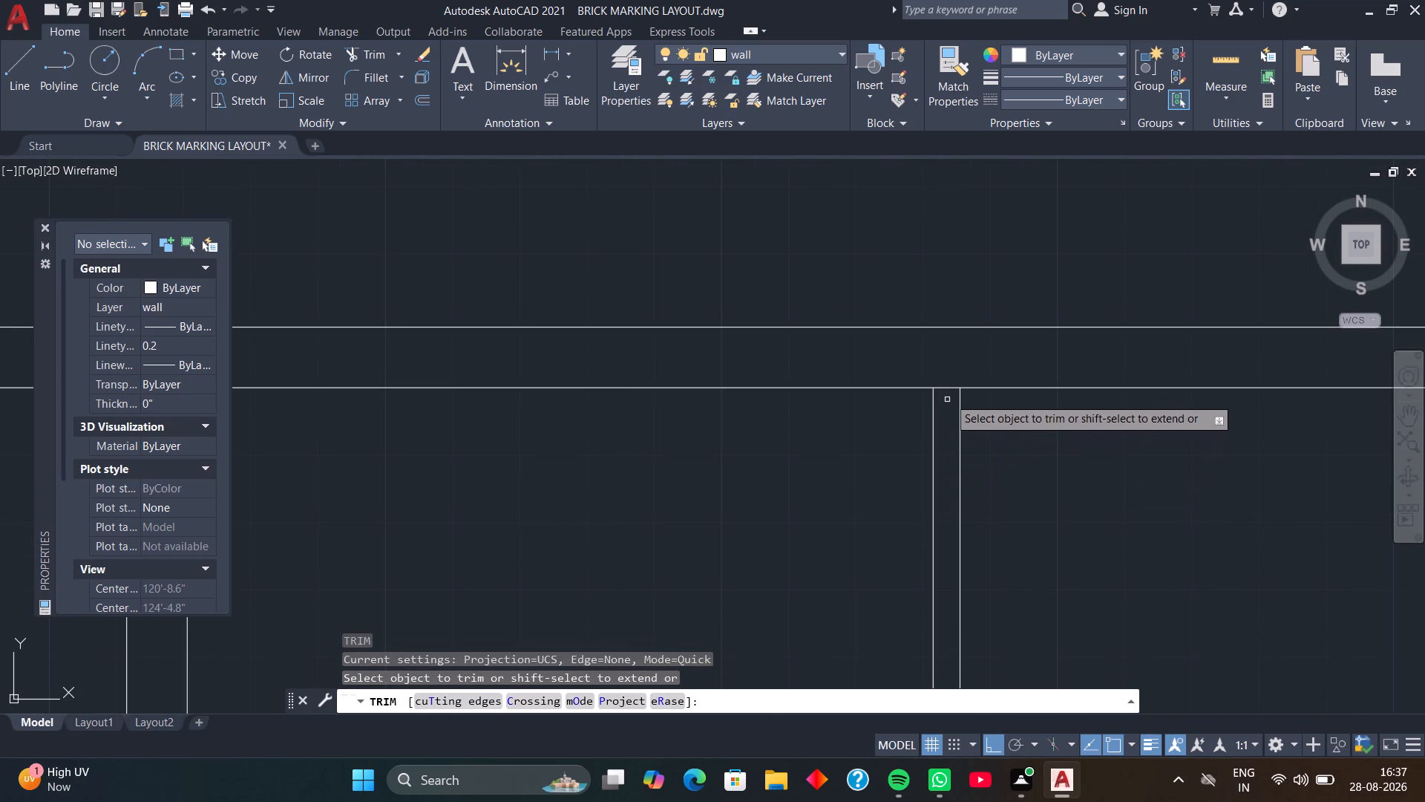
left_click(952, 388)
key("space")
Draw a horizontal line across the 9" wall between its faces, level with the top wall's inner line.
scroll(952, 404, "down", 3)
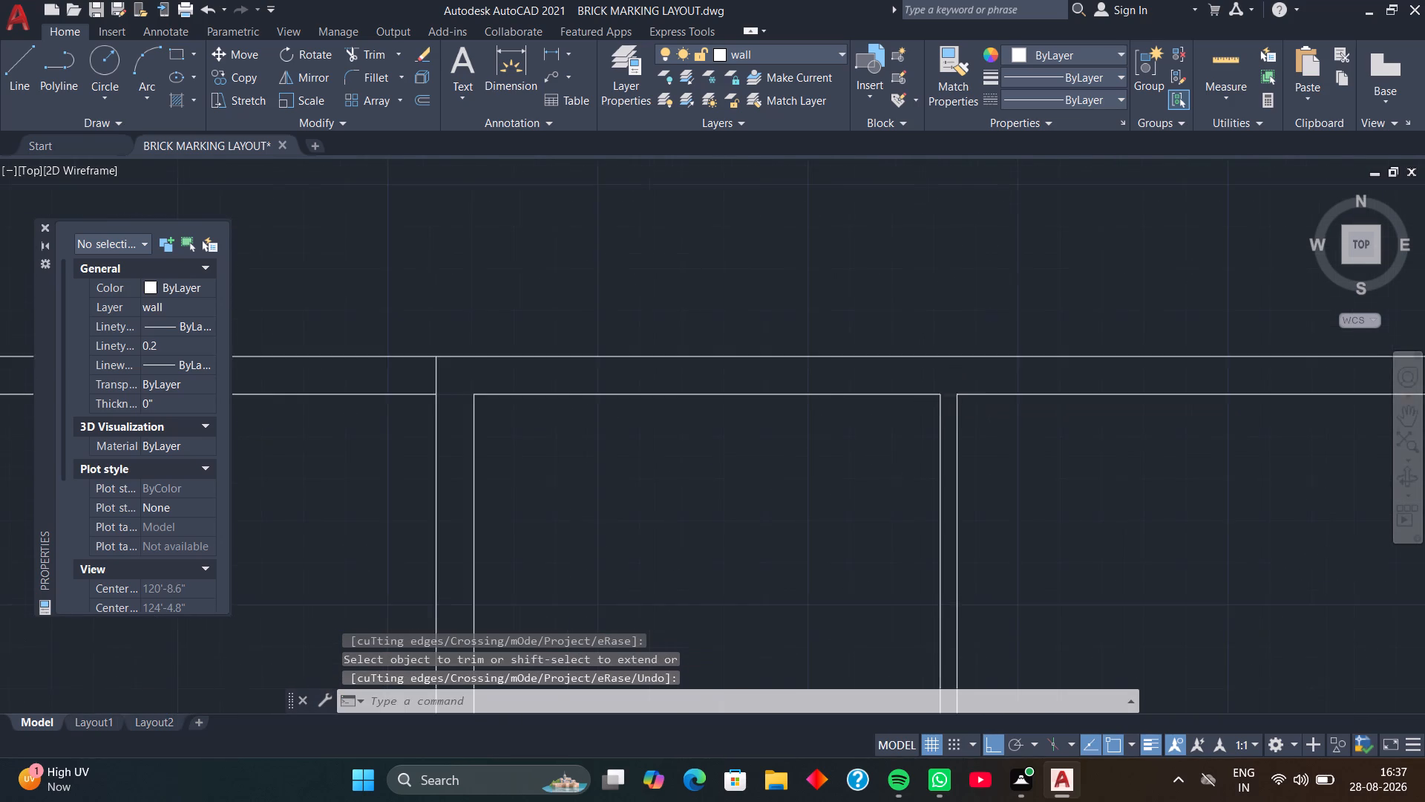
middle_click_drag(893, 460, 935, 386)
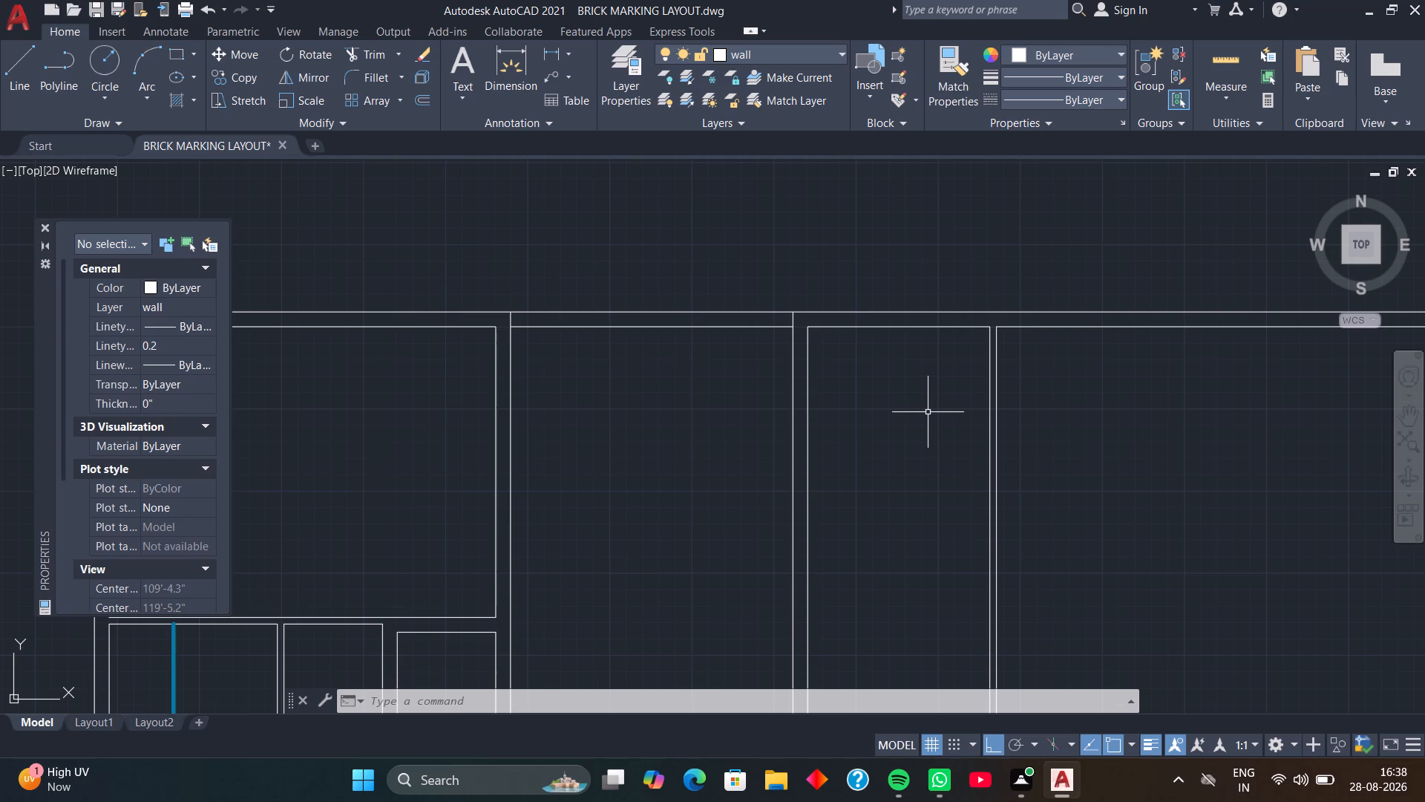
middle_click_drag(879, 377, 966, 400)
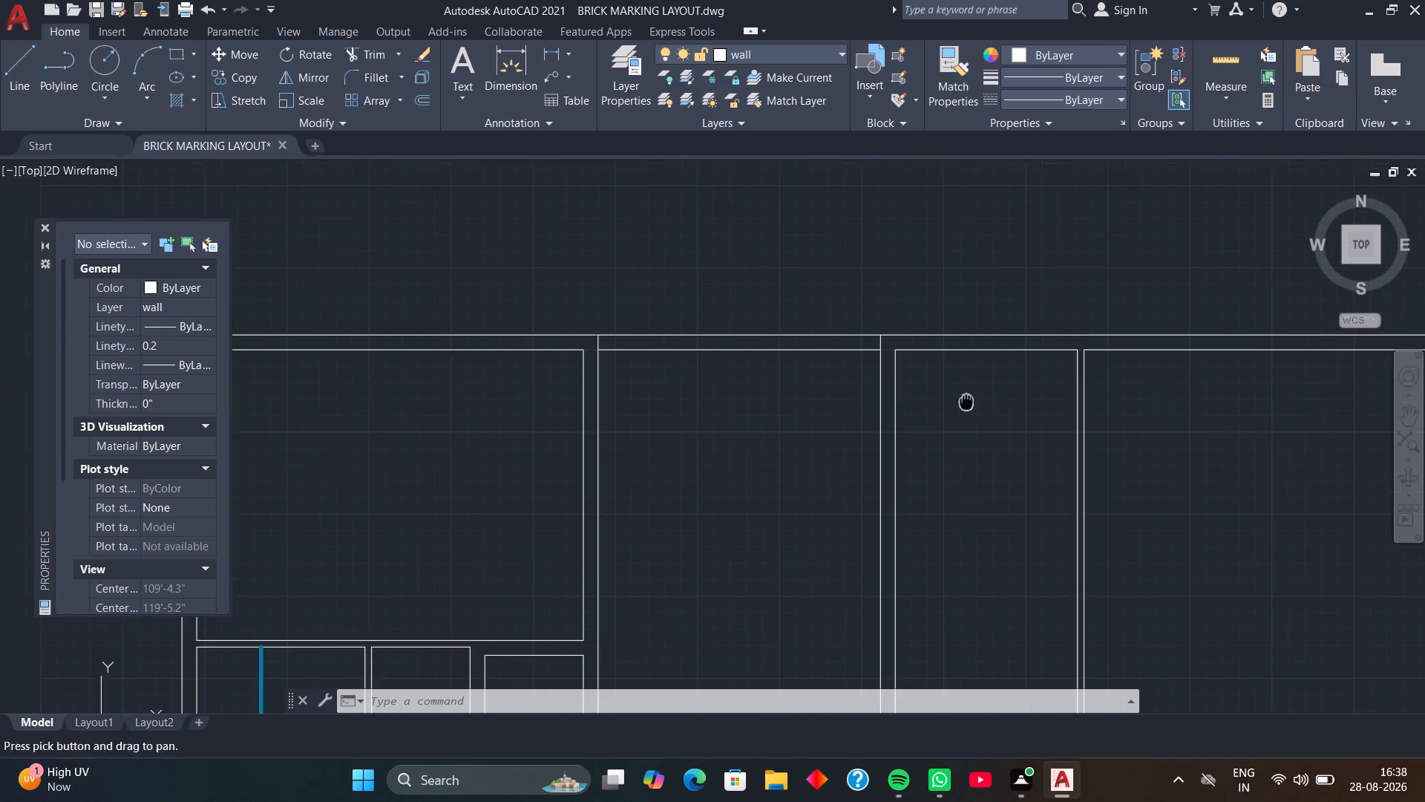
scroll(883, 365, "up", 4)
middle_click_drag(879, 326, 859, 404)
key("l")
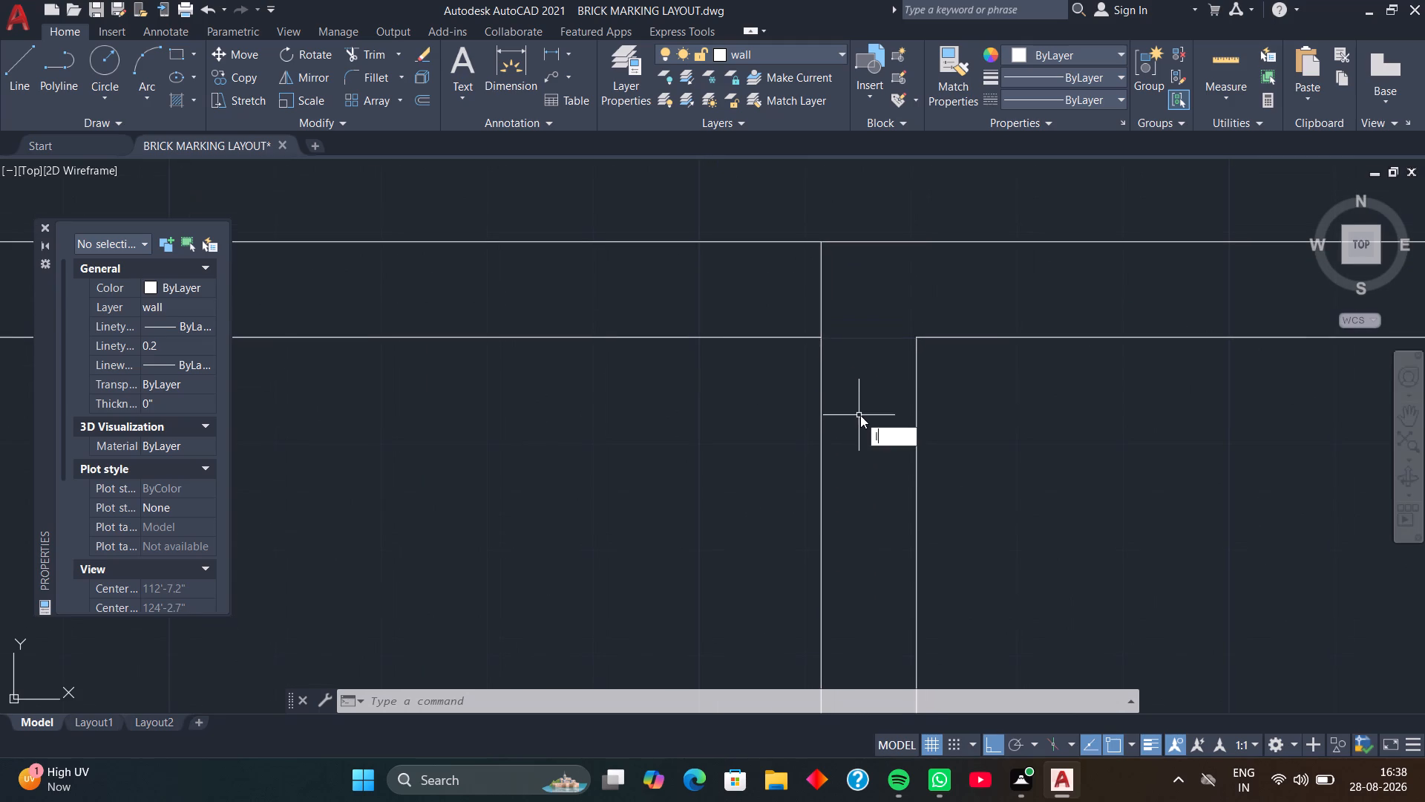
key("space")
left_click(819, 338)
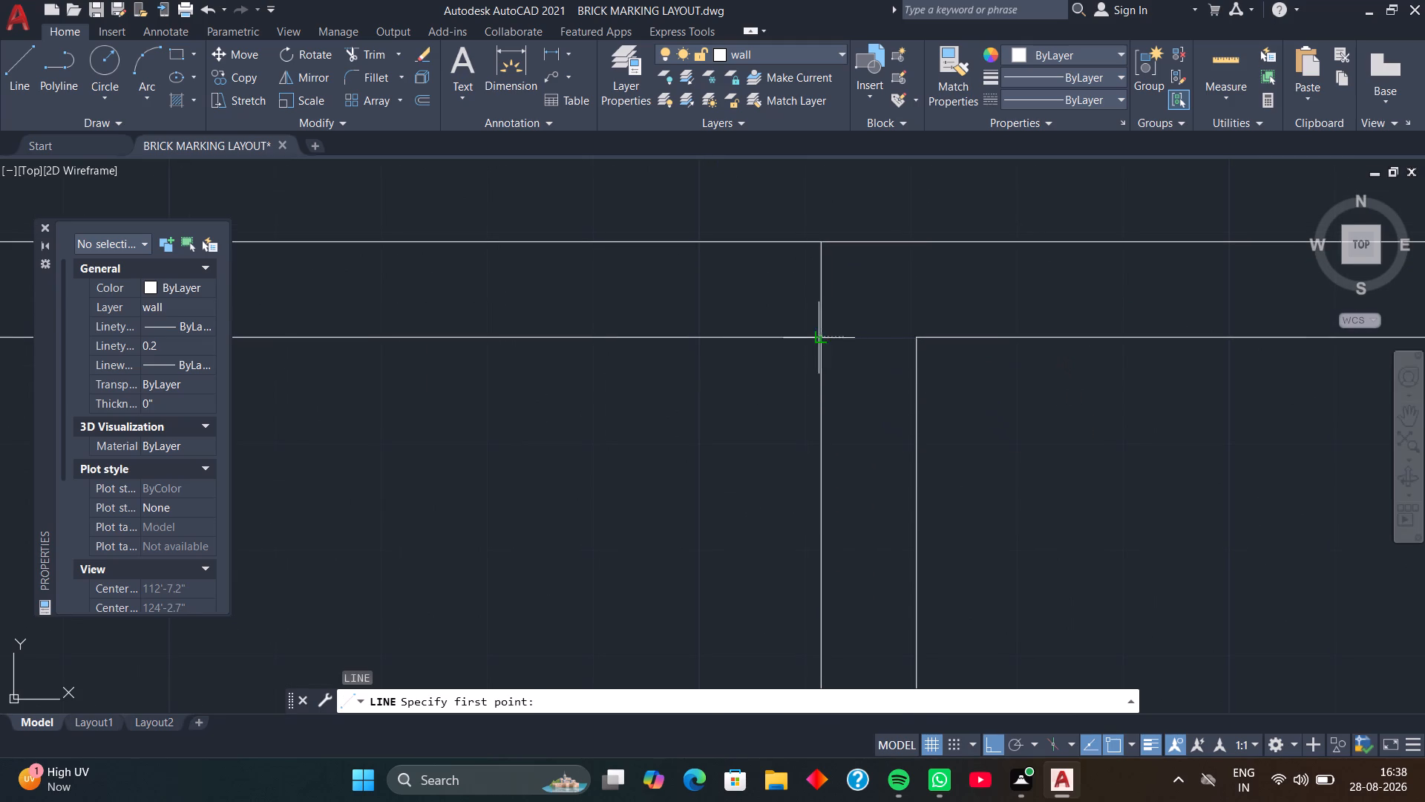
left_click(916, 336)
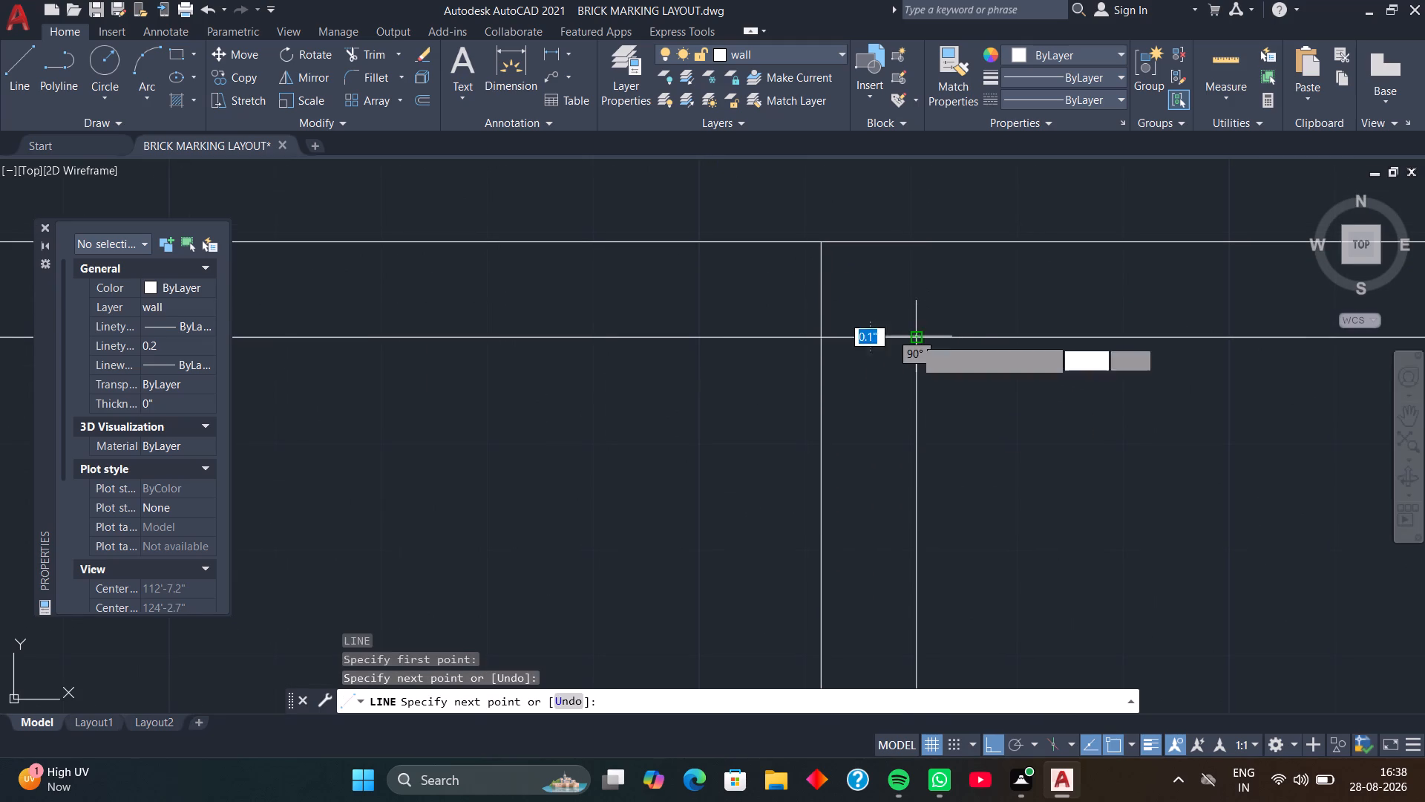
key("space")
Move the short line across the 9" wall down by 2'.
left_click(881, 338)
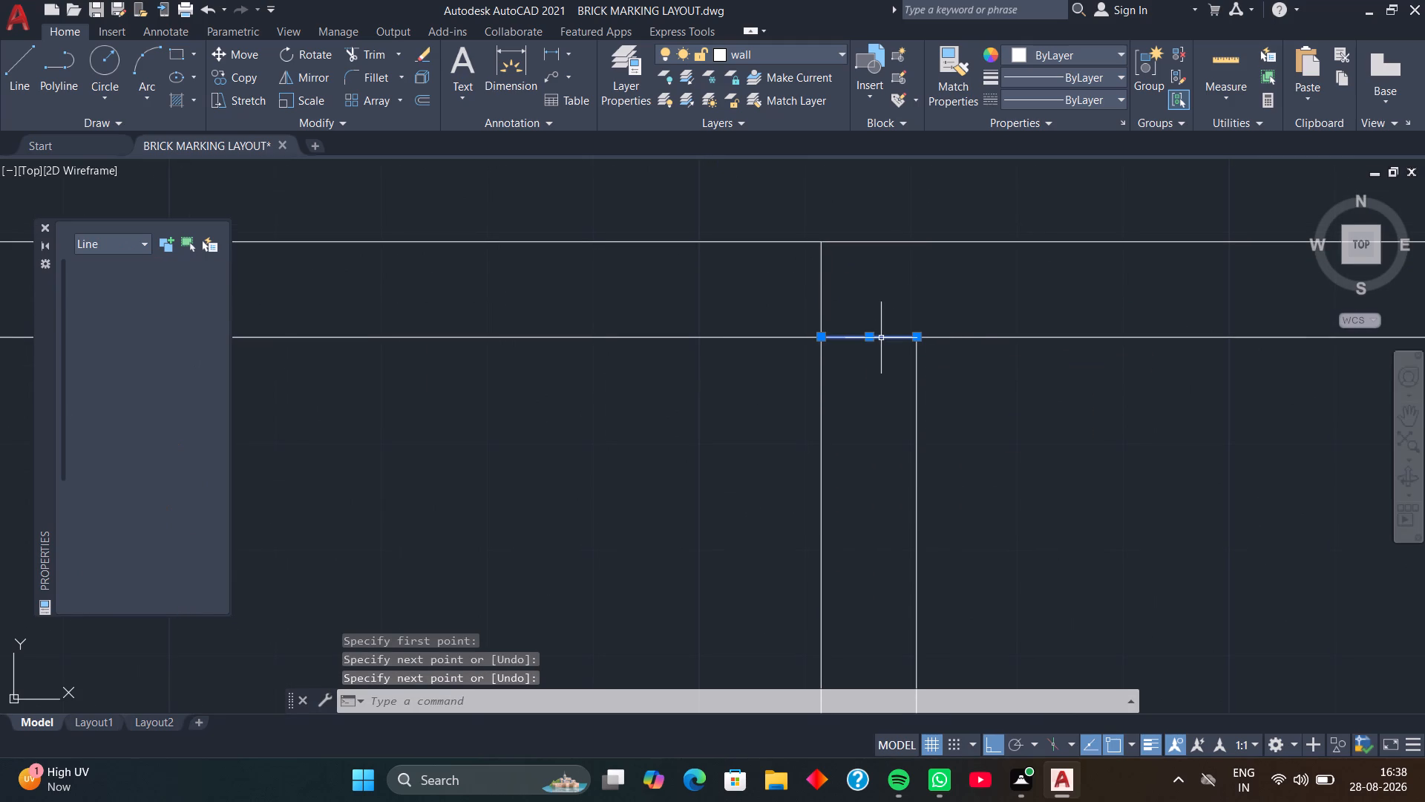
type("m")
key("space")
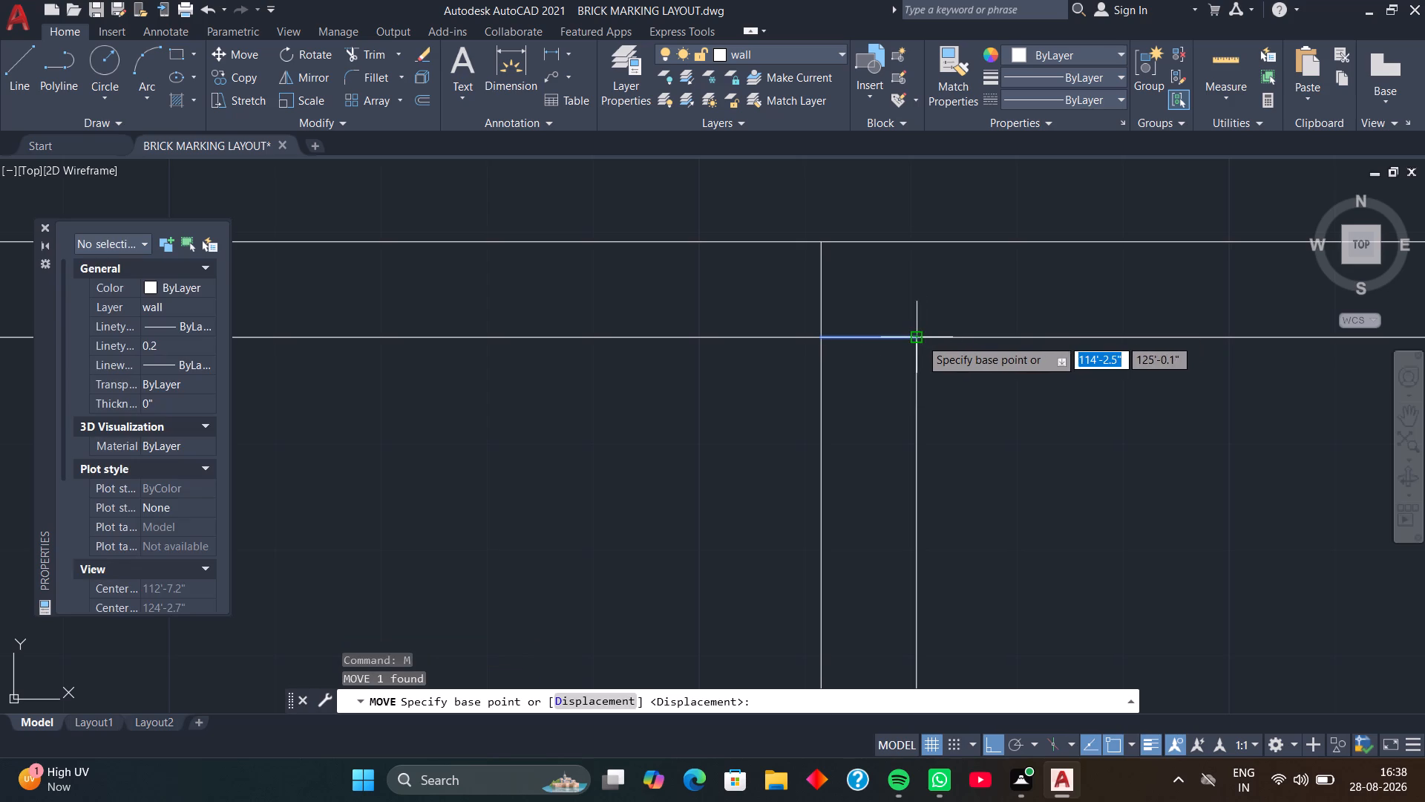
left_click(920, 339)
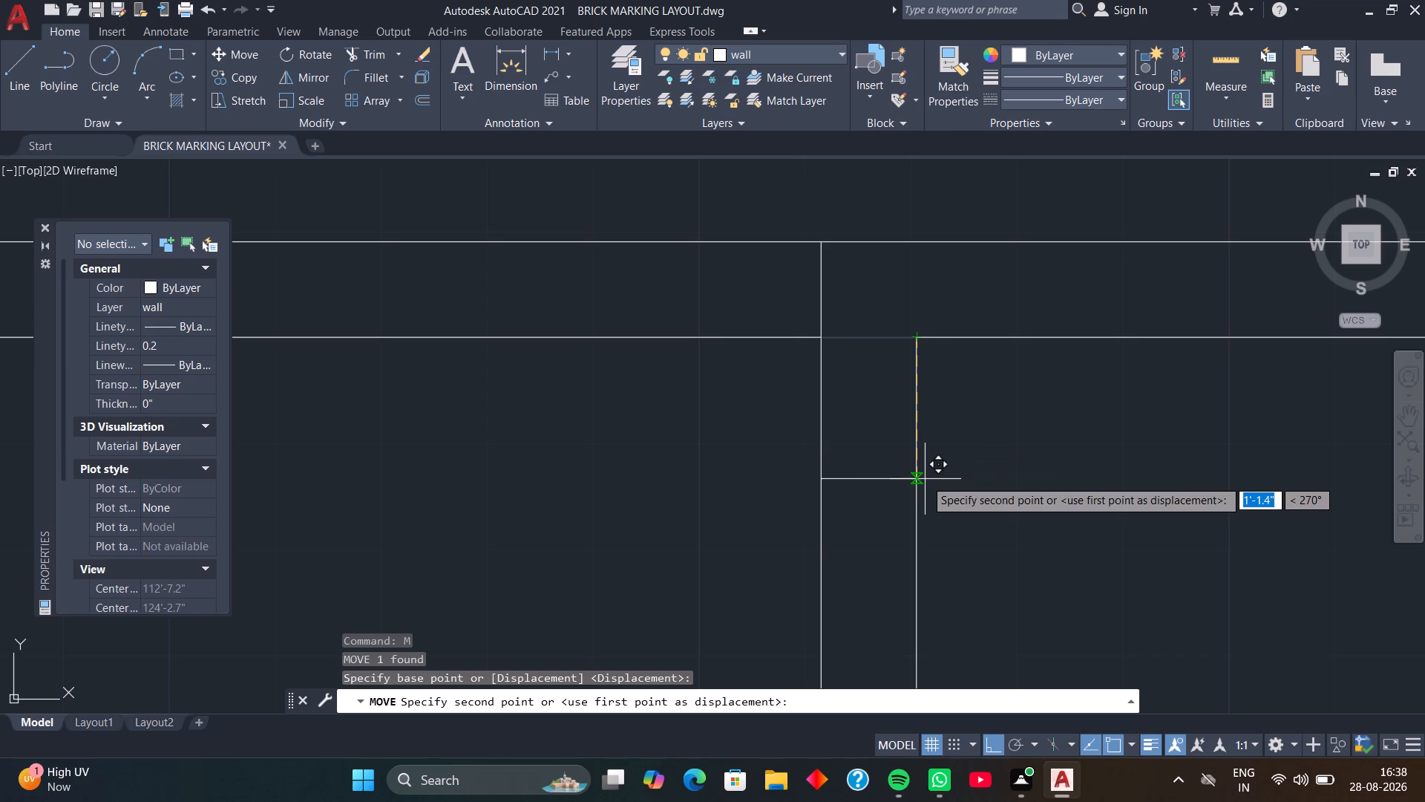
type("2'")
key("Return")
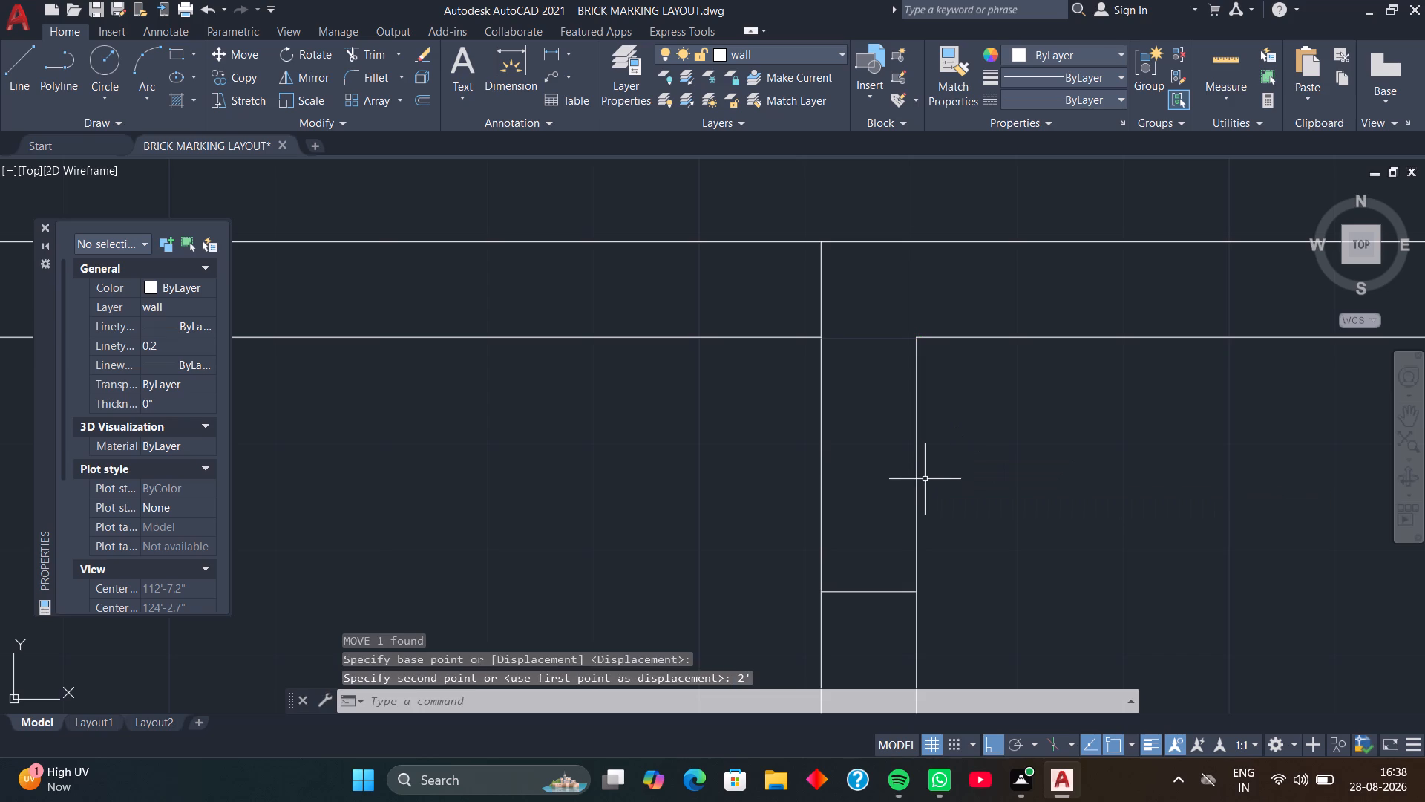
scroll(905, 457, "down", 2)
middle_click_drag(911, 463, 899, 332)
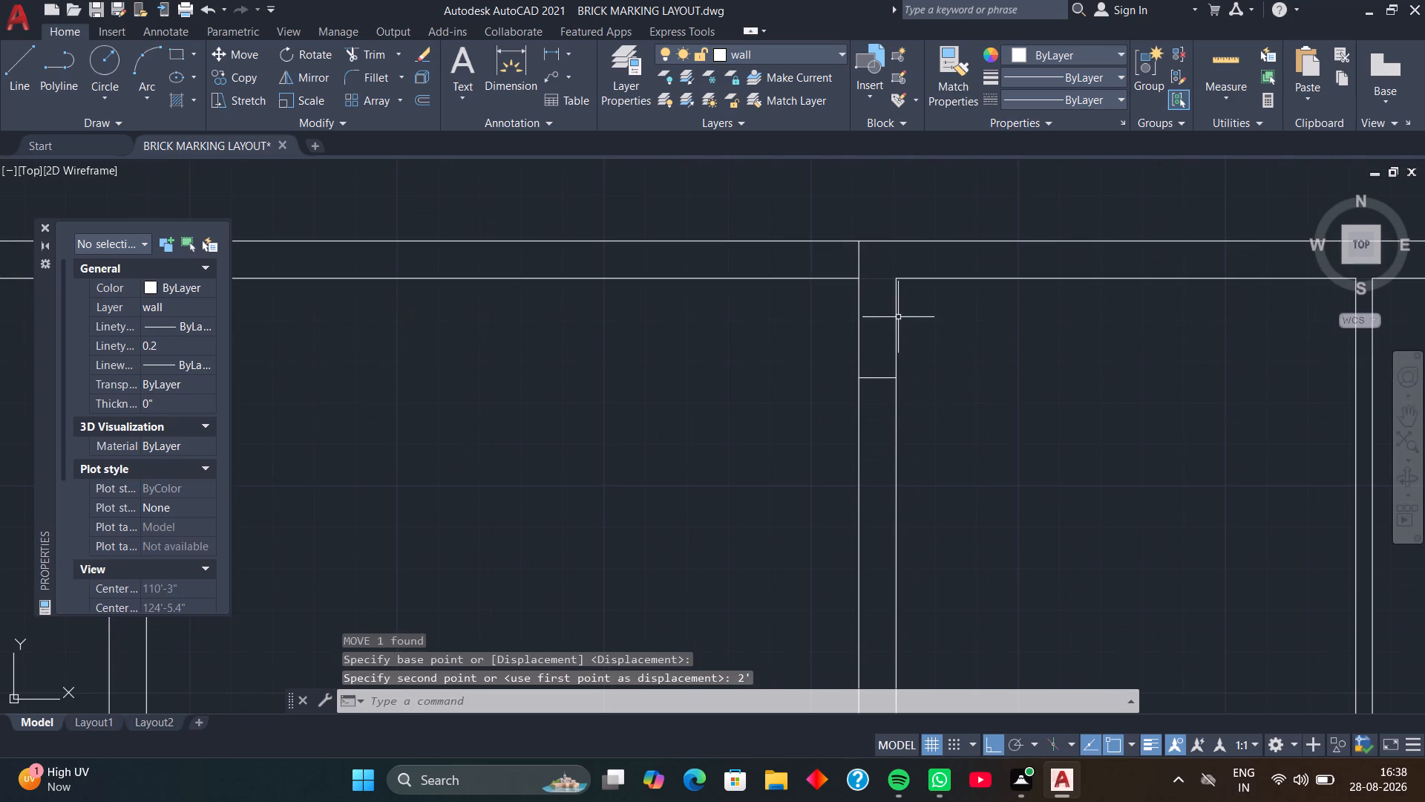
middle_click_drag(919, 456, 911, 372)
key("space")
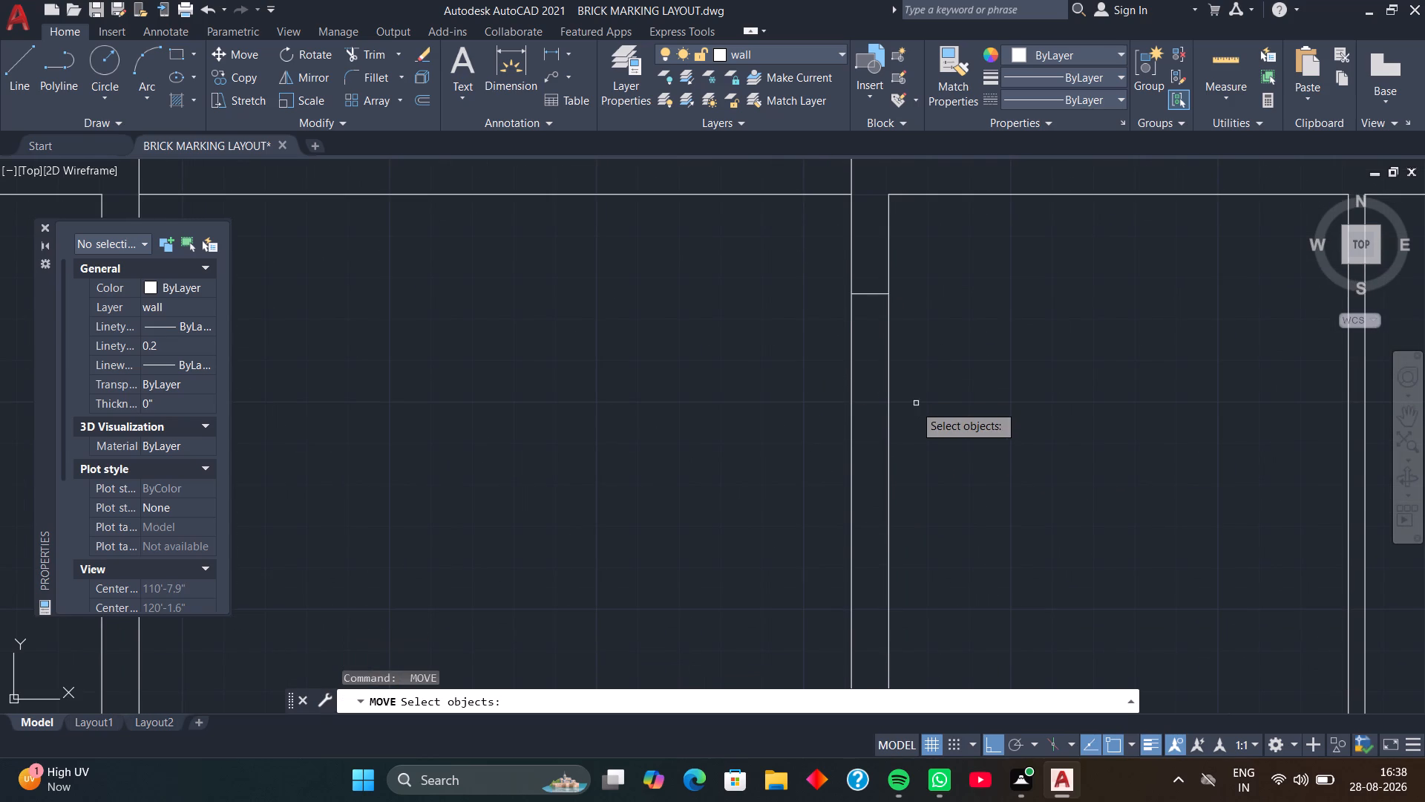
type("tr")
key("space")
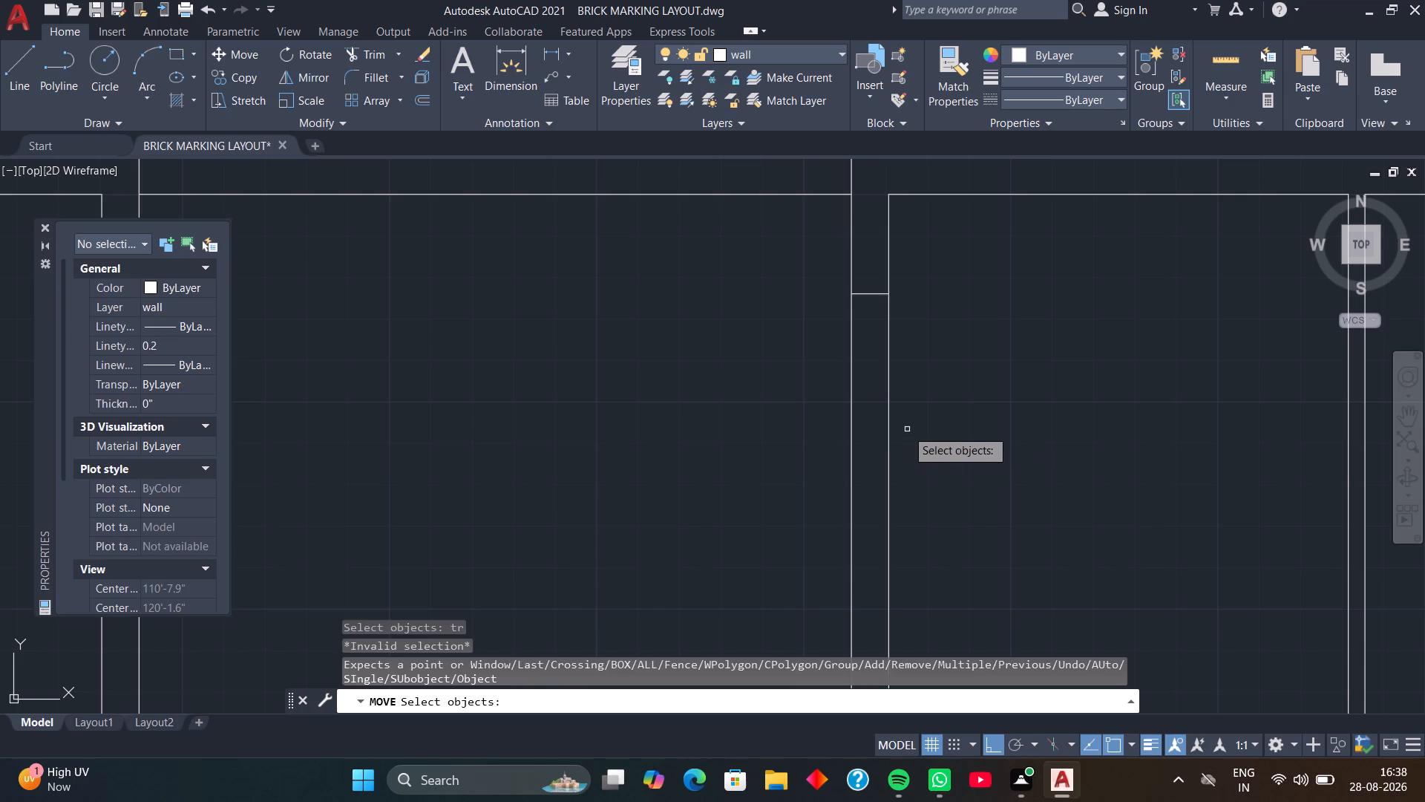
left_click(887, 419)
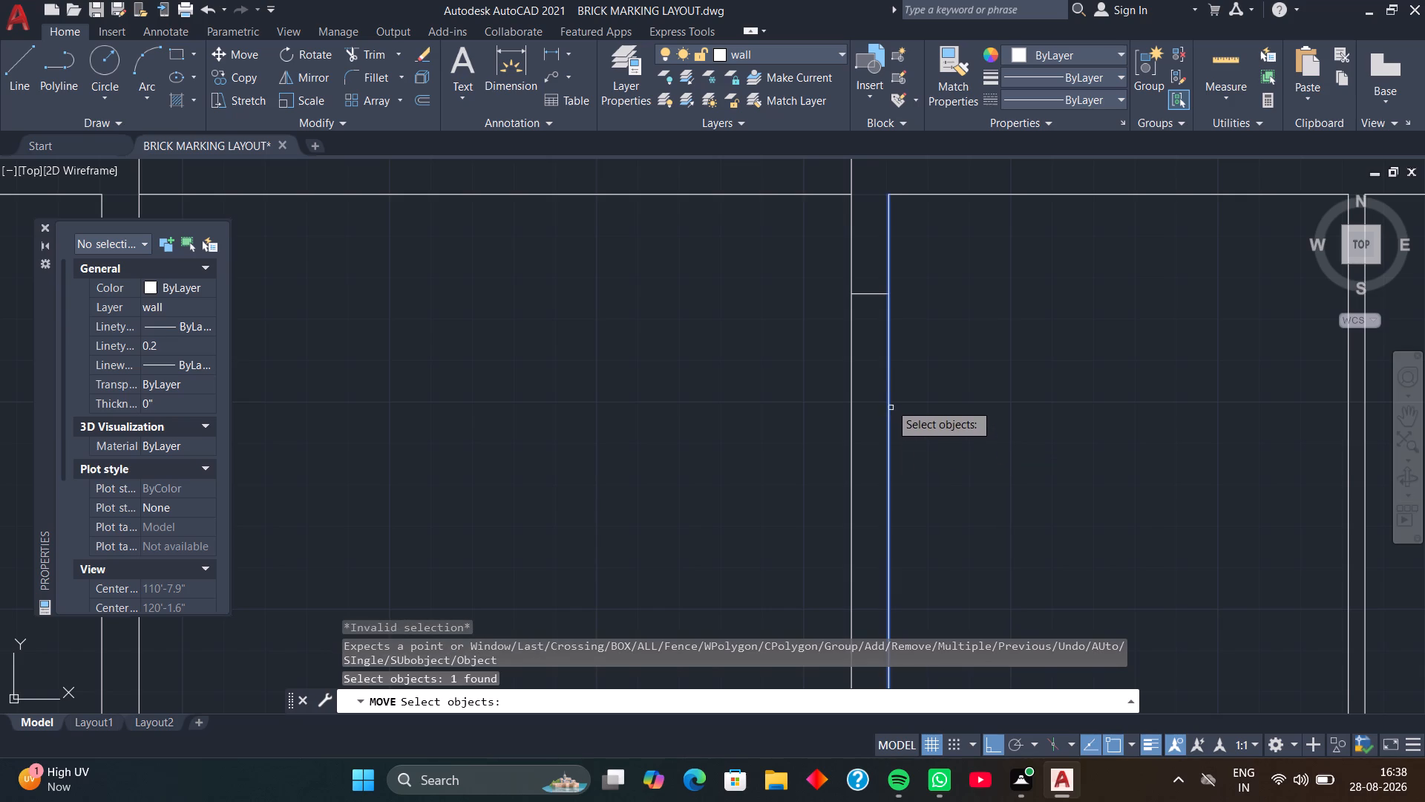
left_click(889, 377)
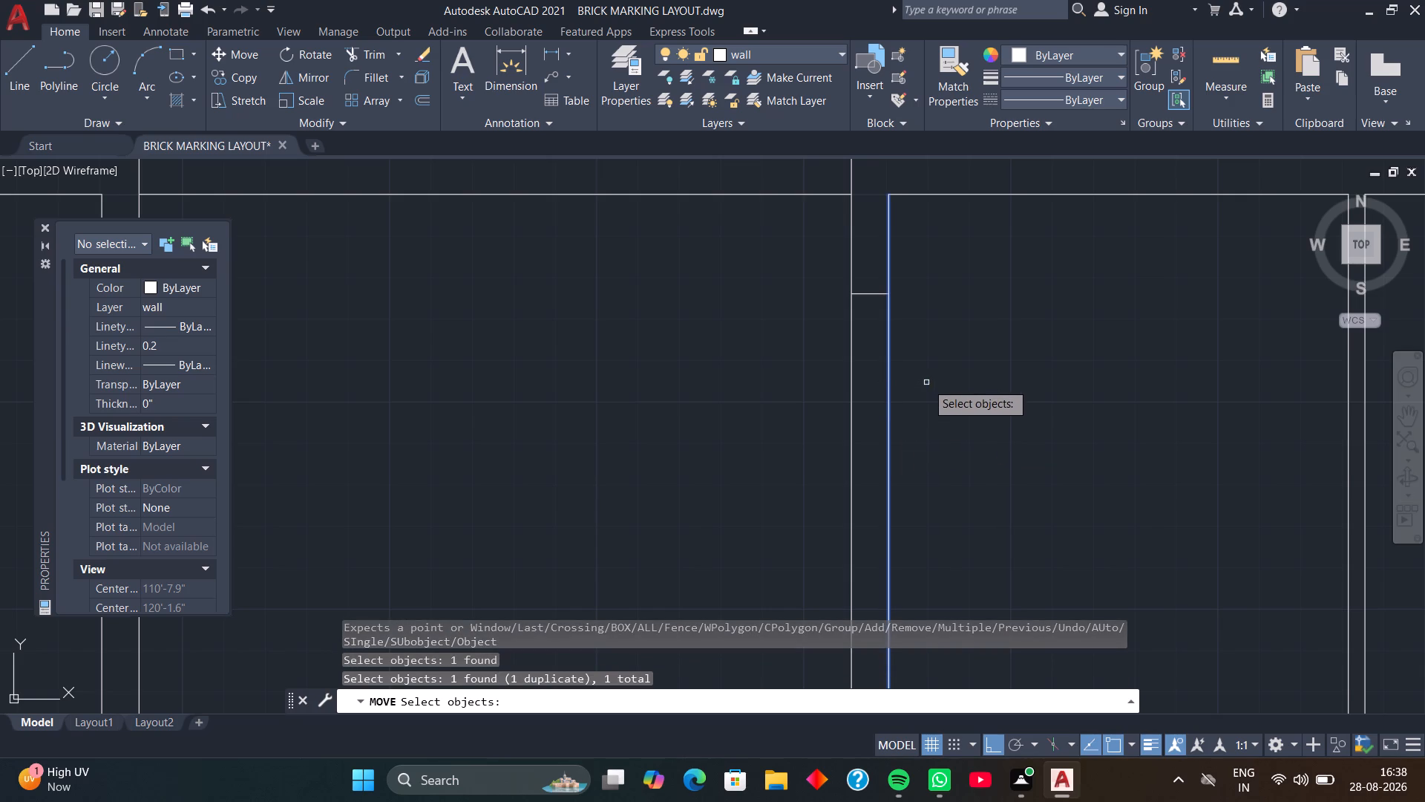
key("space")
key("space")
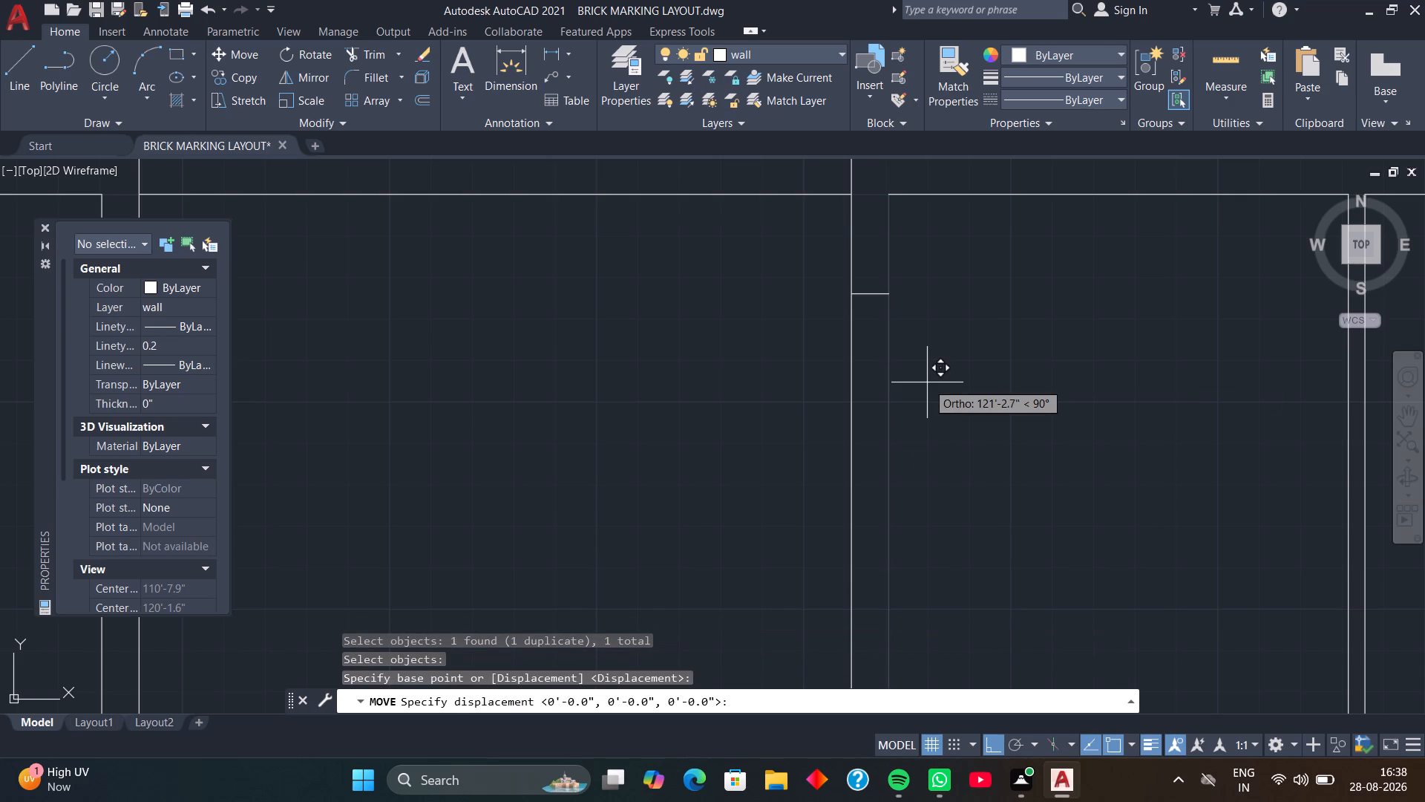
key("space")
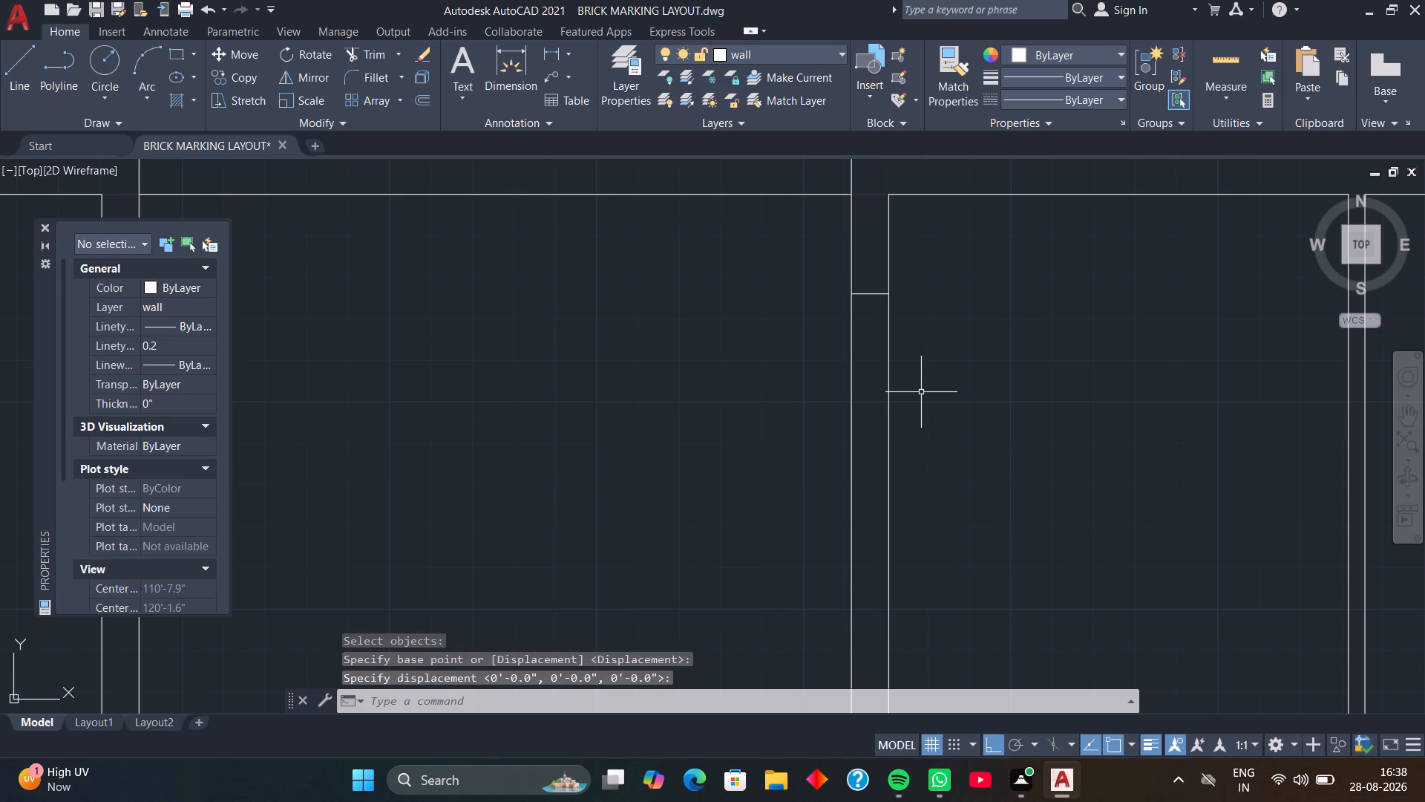
Trim the right face of the 9" wall below the short crossing line, leaving only a stub at the top wall.
key("t")
key("r")
key("space")
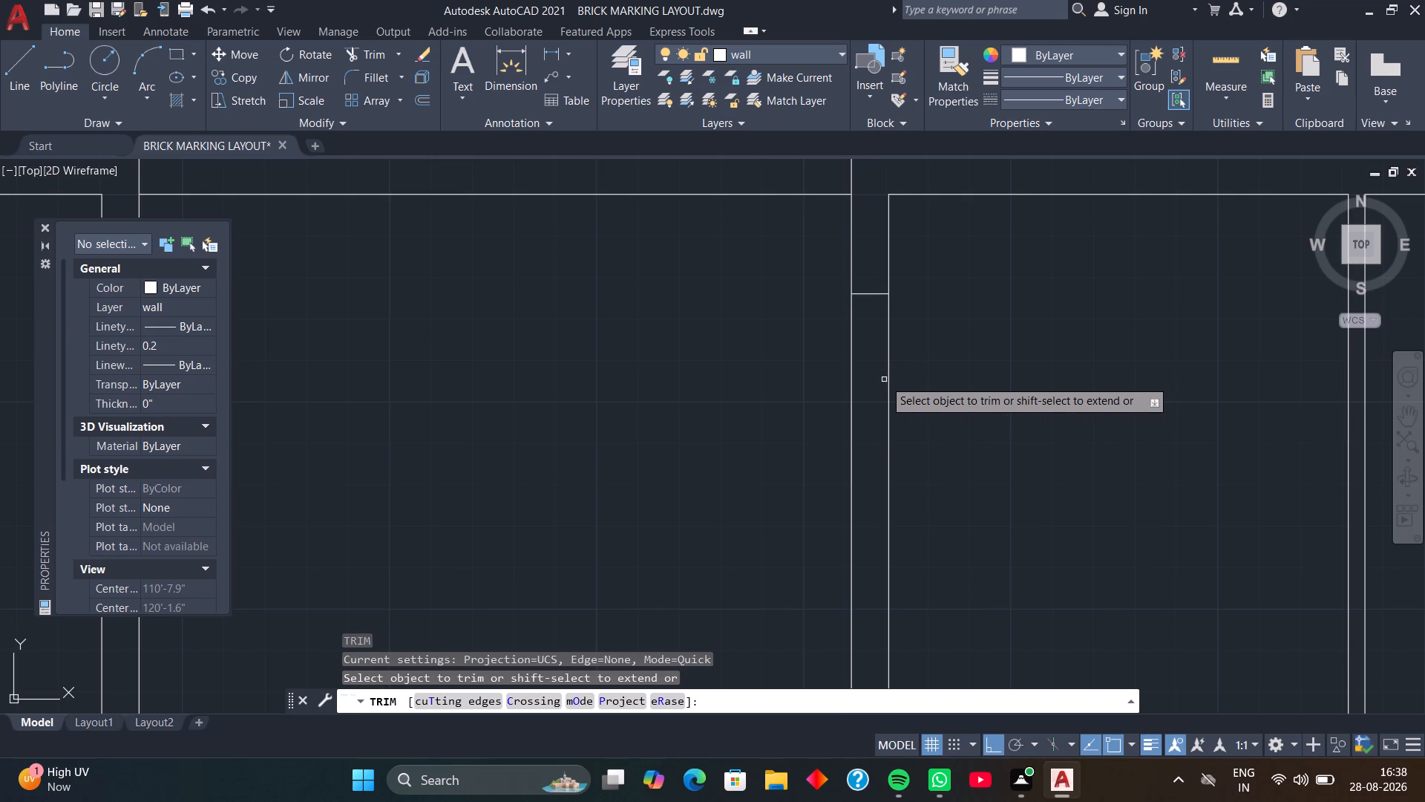
left_click(888, 381)
scroll(908, 373, "down", 1)
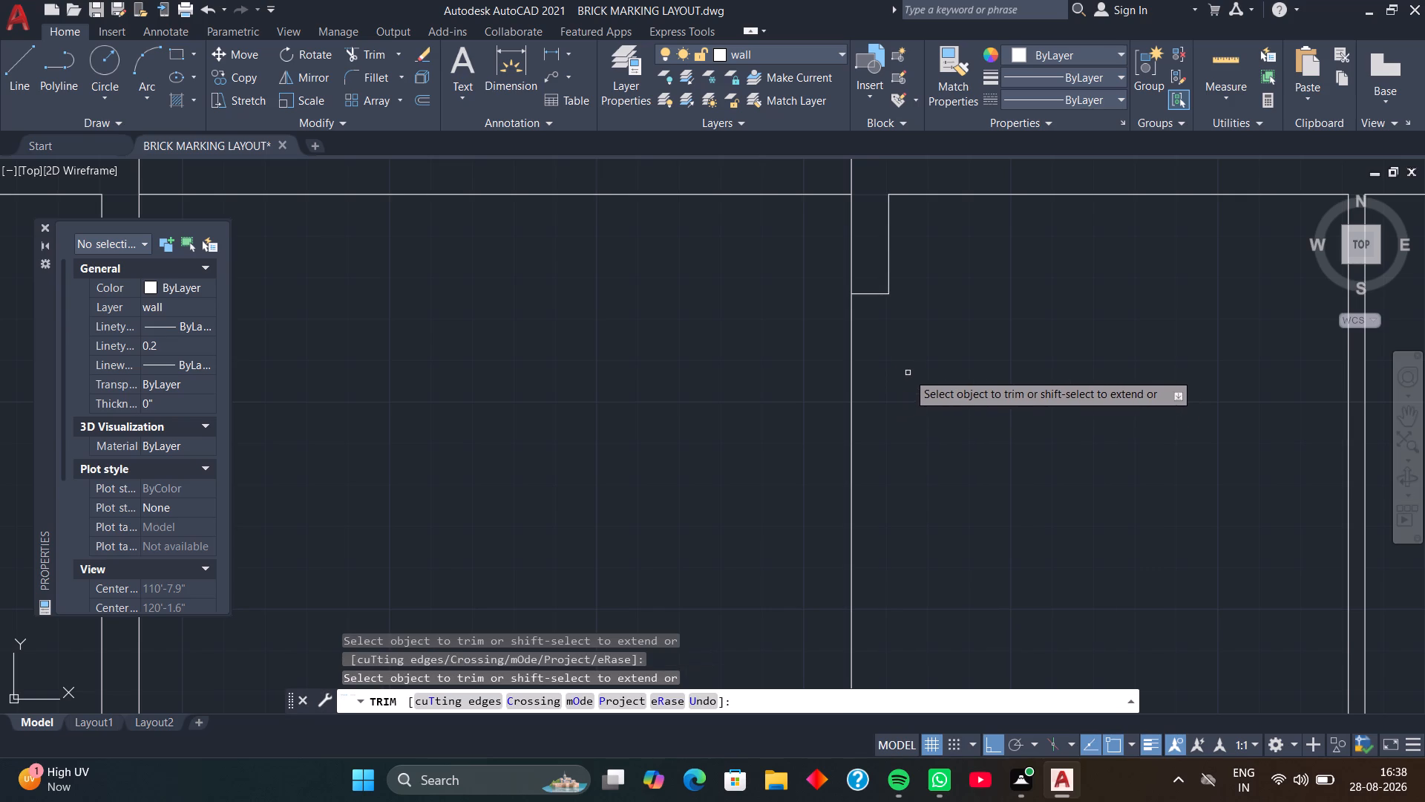
scroll(908, 373, "down", 2)
key("space")
Offset the right face line of the 4" partition wall 8'4.5" to the right.
middle_click_drag(939, 379, 868, 352)
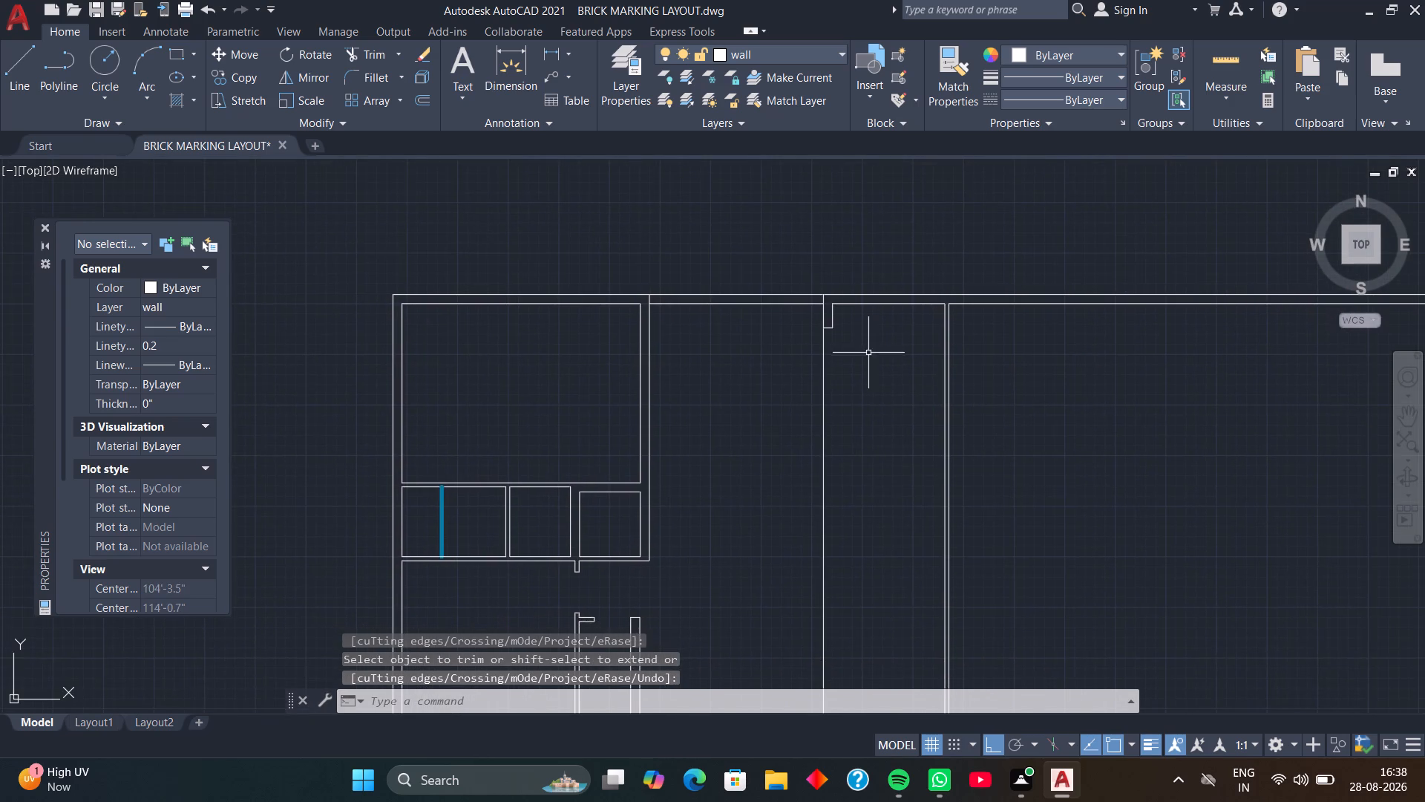
scroll(877, 377, "down", 1)
middle_click_drag(883, 386, 851, 353)
scroll(864, 379, "up", 2)
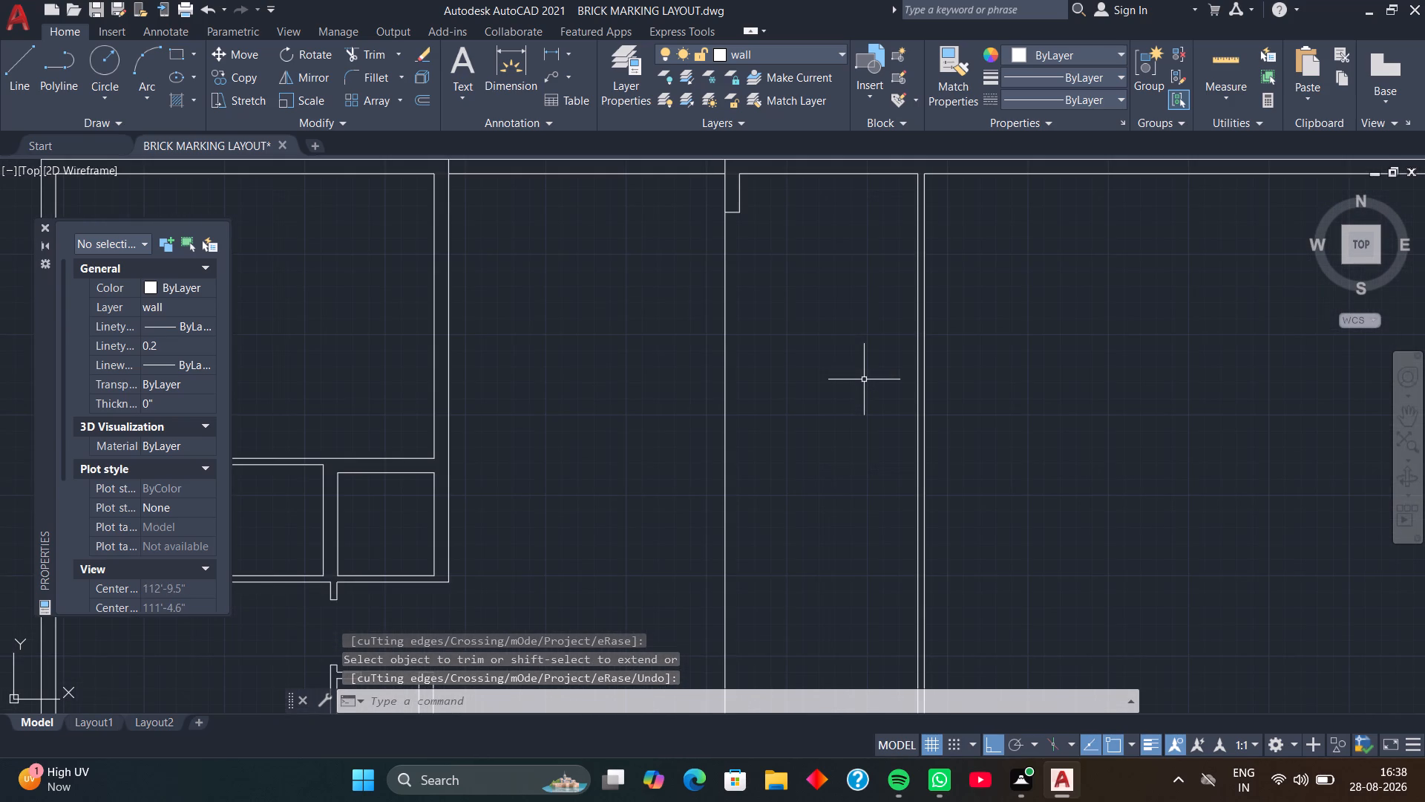
middle_click_drag(862, 373, 781, 395)
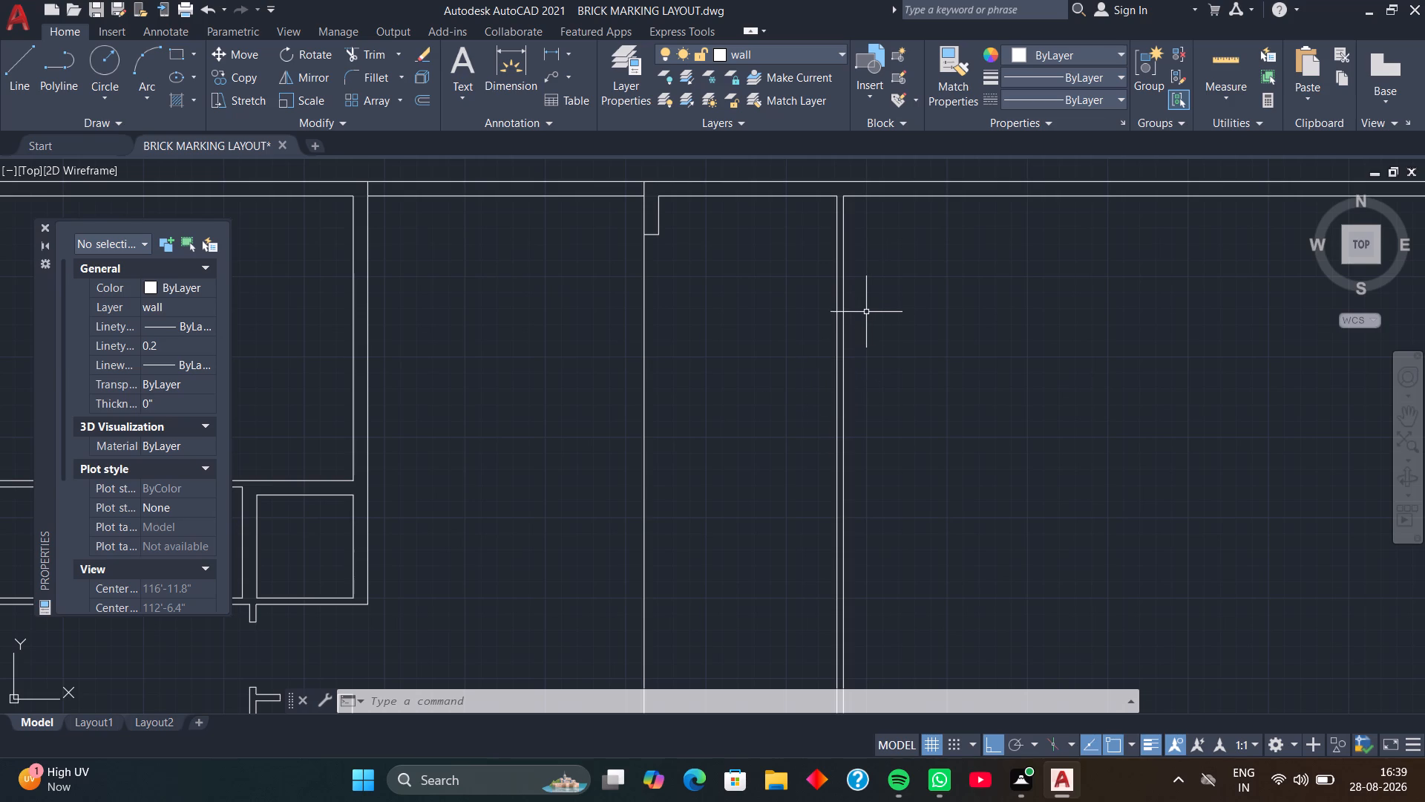
key("o")
key("space")
key("space")
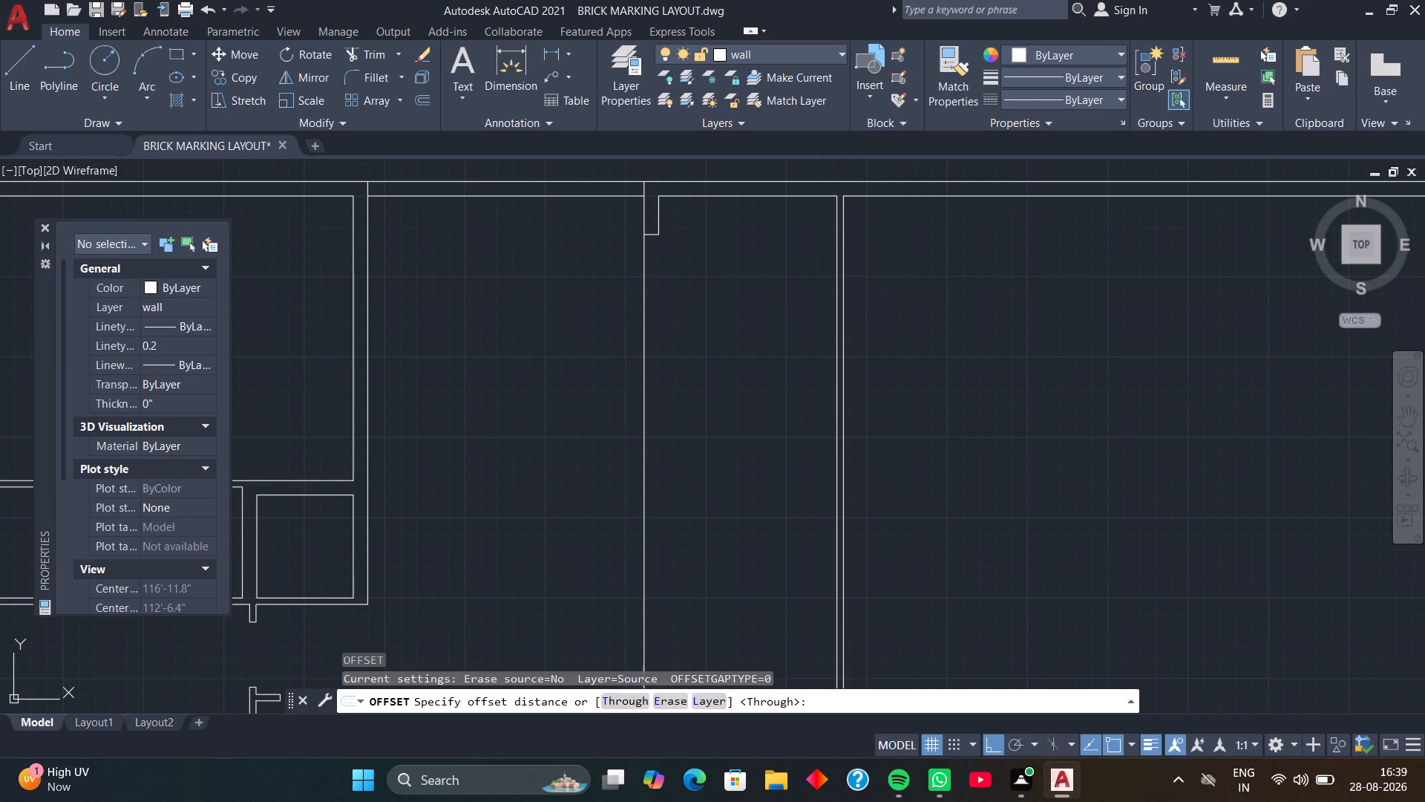
left_click(843, 261)
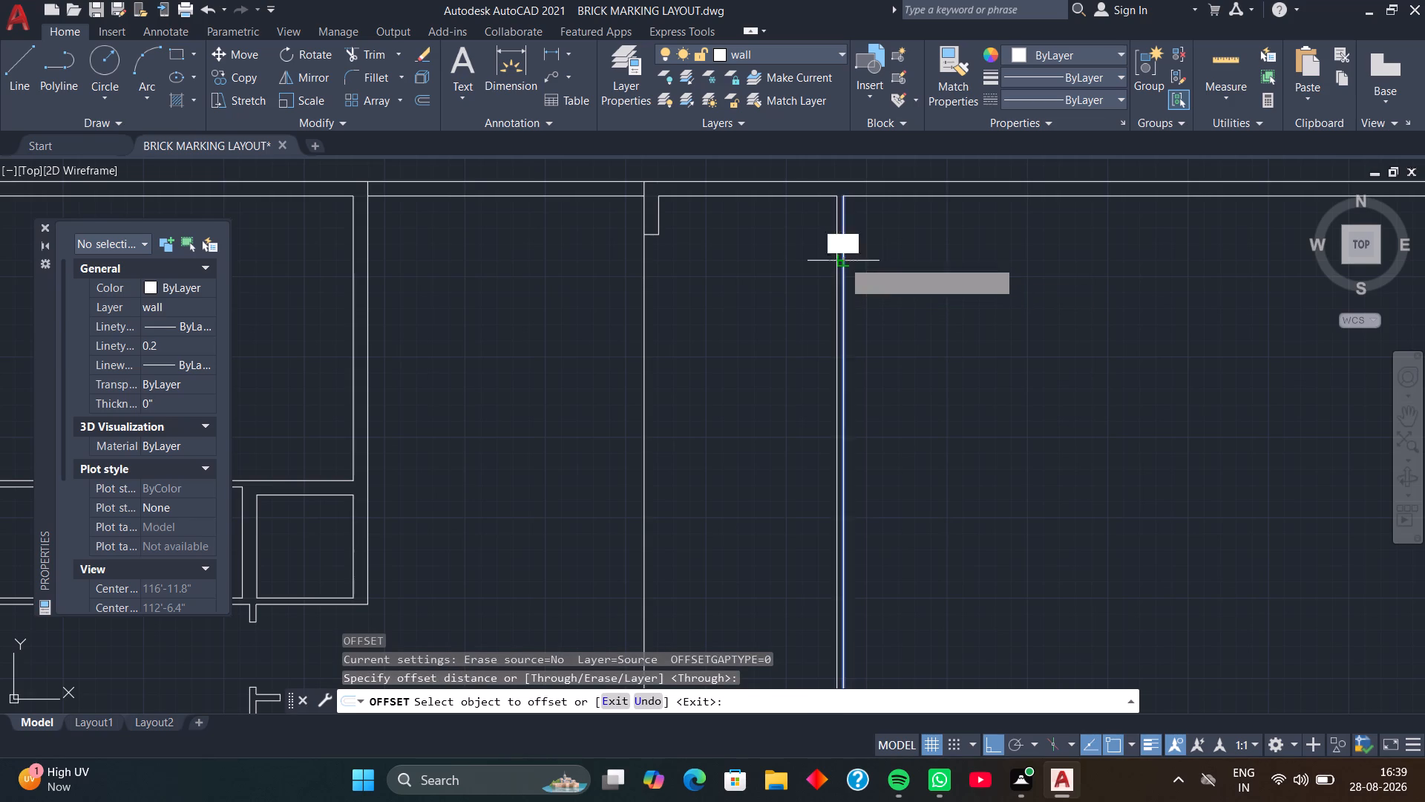
type("8'4")
type(".5")
key("Return")
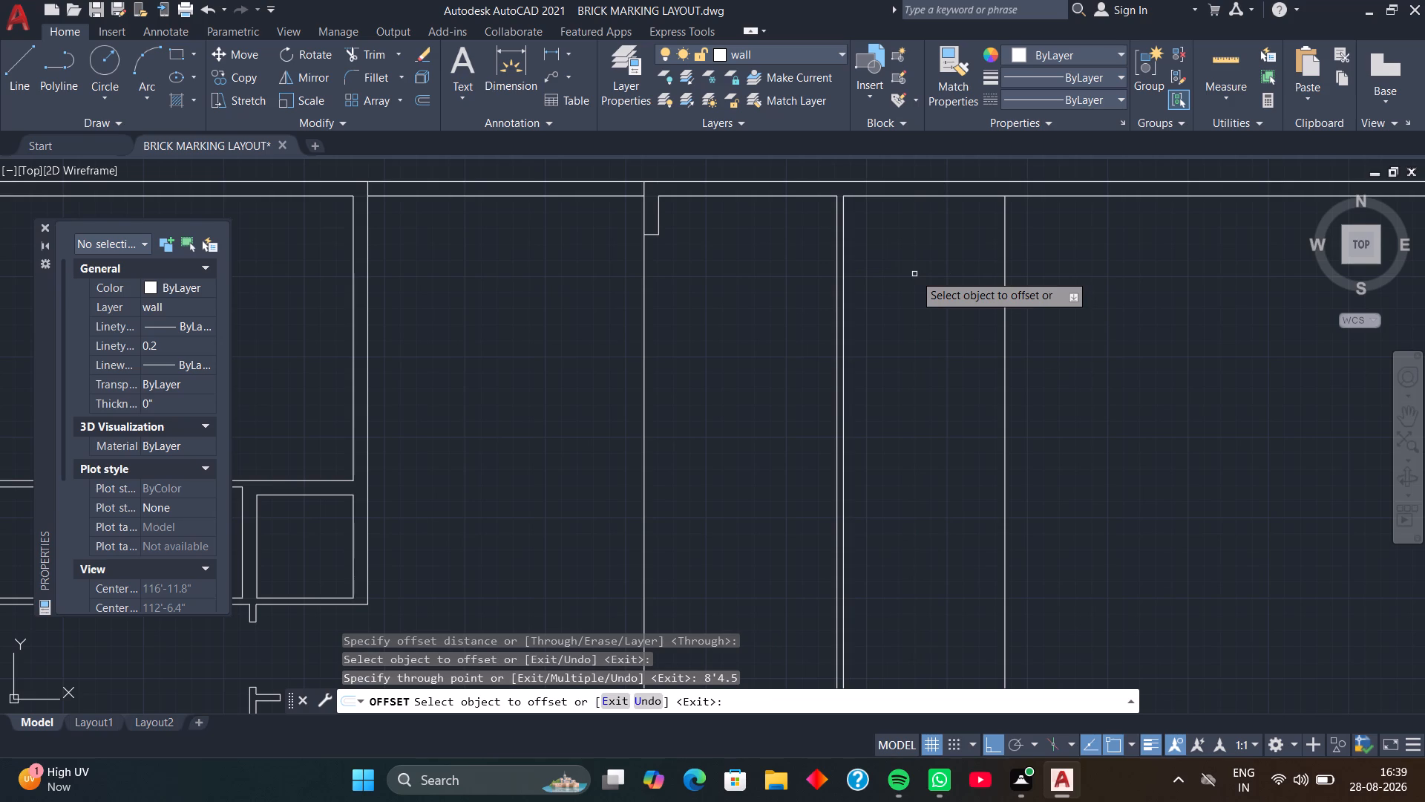
Offset the new vertical line 9" to the right to form the end wall.
left_click(1005, 278)
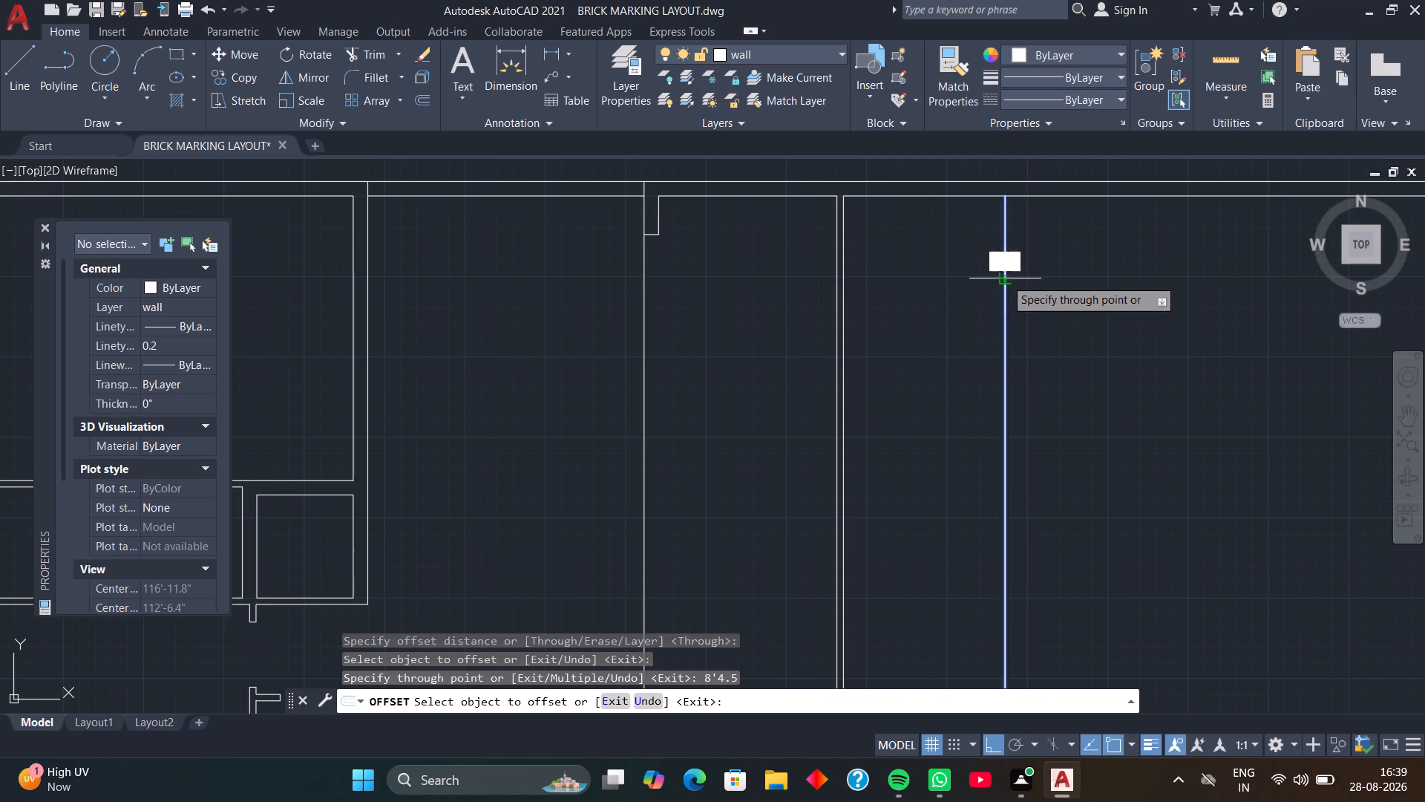
key("9")
key("Return")
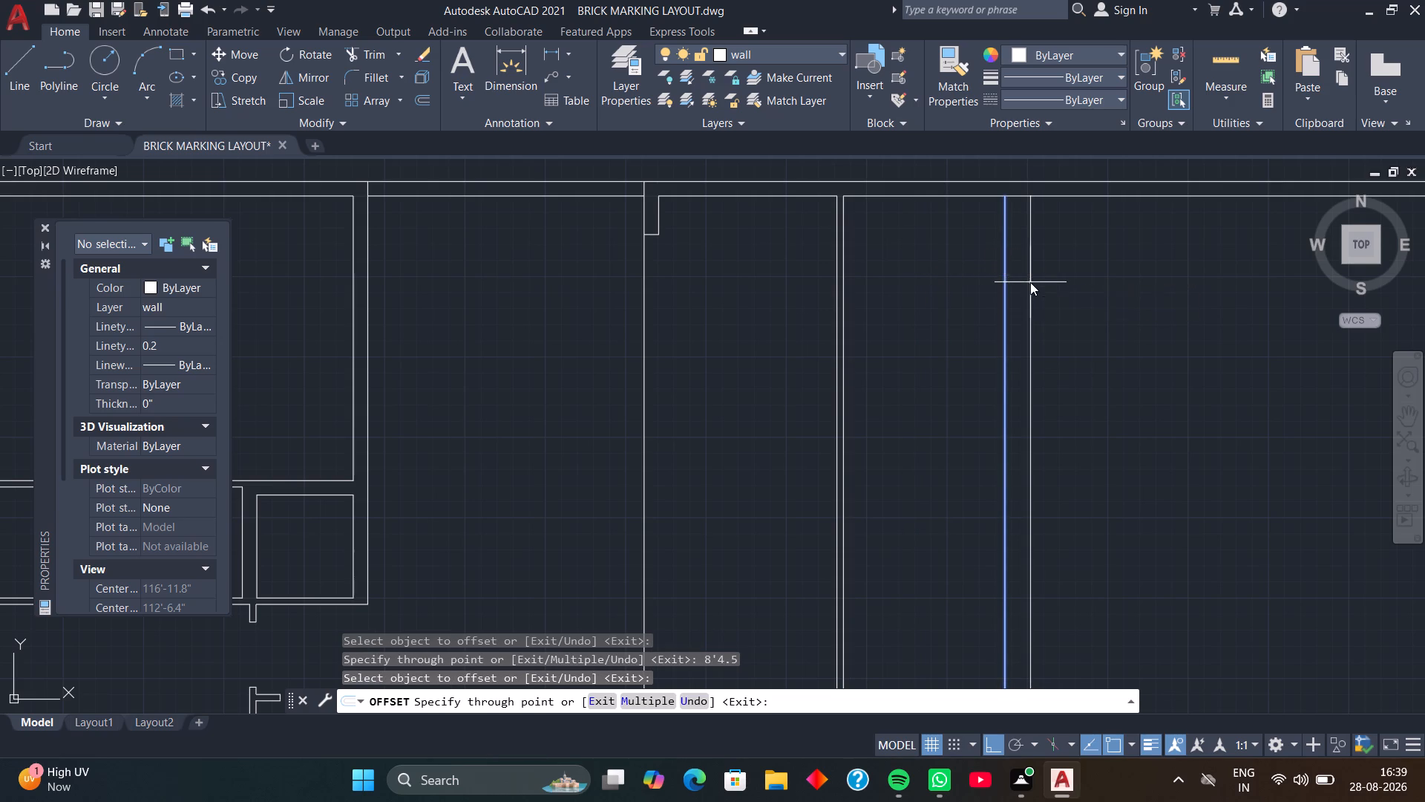
key("space")
Extend the outer face line of the new 9" wall up to the top wall's outer line.
type("ex")
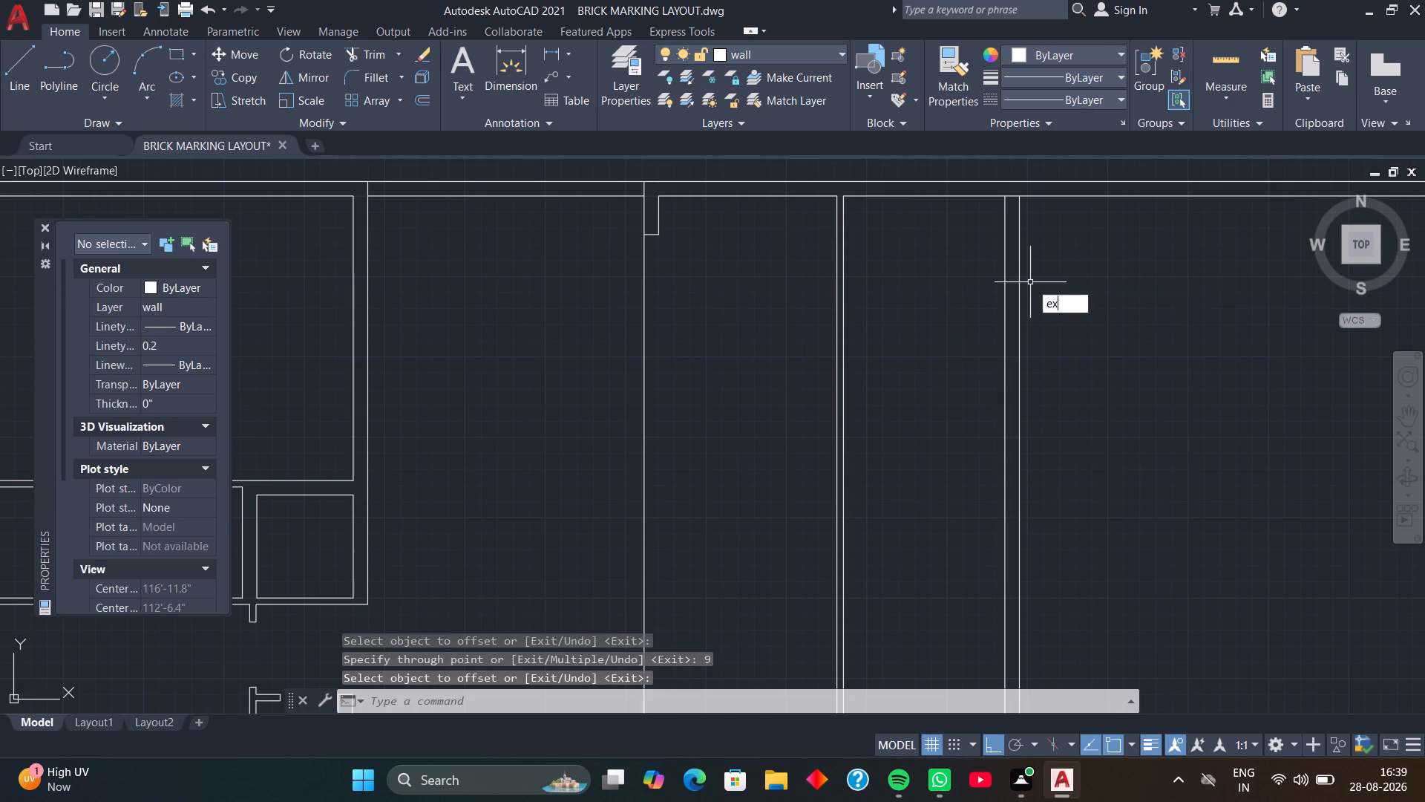
key("space")
left_click(1020, 247)
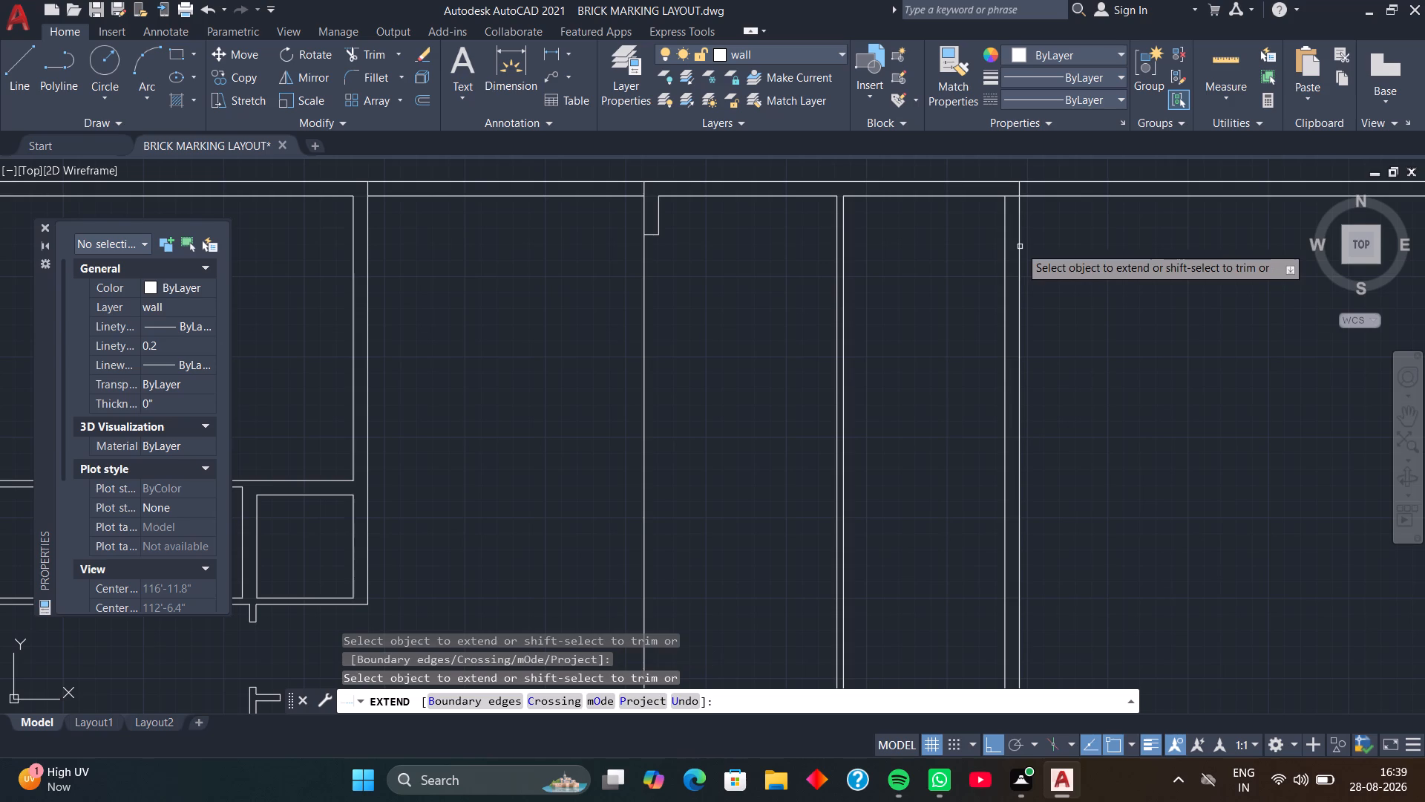
key("space")
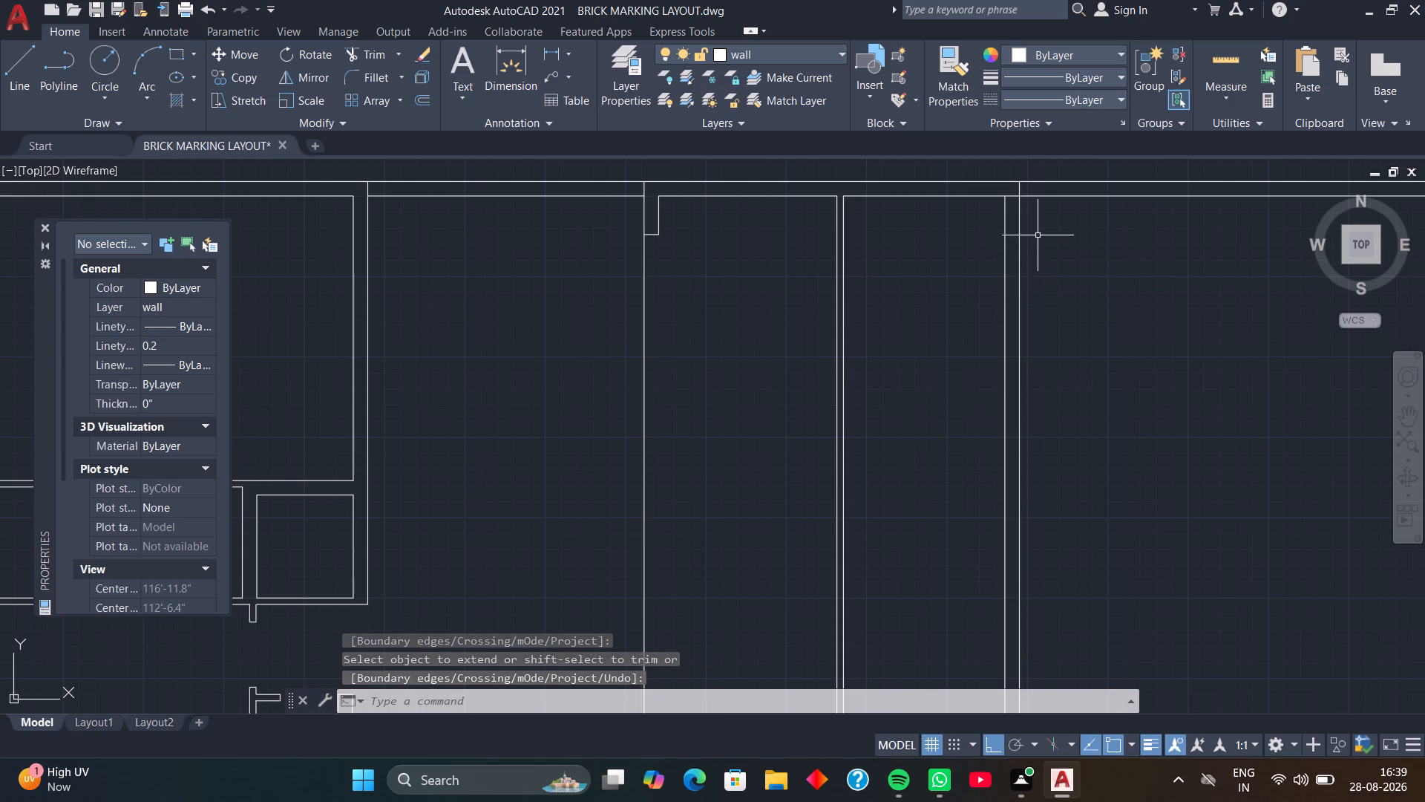
Trim both top wall lines beyond the new 9" wall and the inner line between its faces to form the corner.
scroll(1052, 233, "up", 3)
middle_click_drag(1058, 232, 1004, 466)
scroll(976, 359, "down", 2)
middle_click_drag(985, 363, 986, 400)
key("t")
type("r")
key("space")
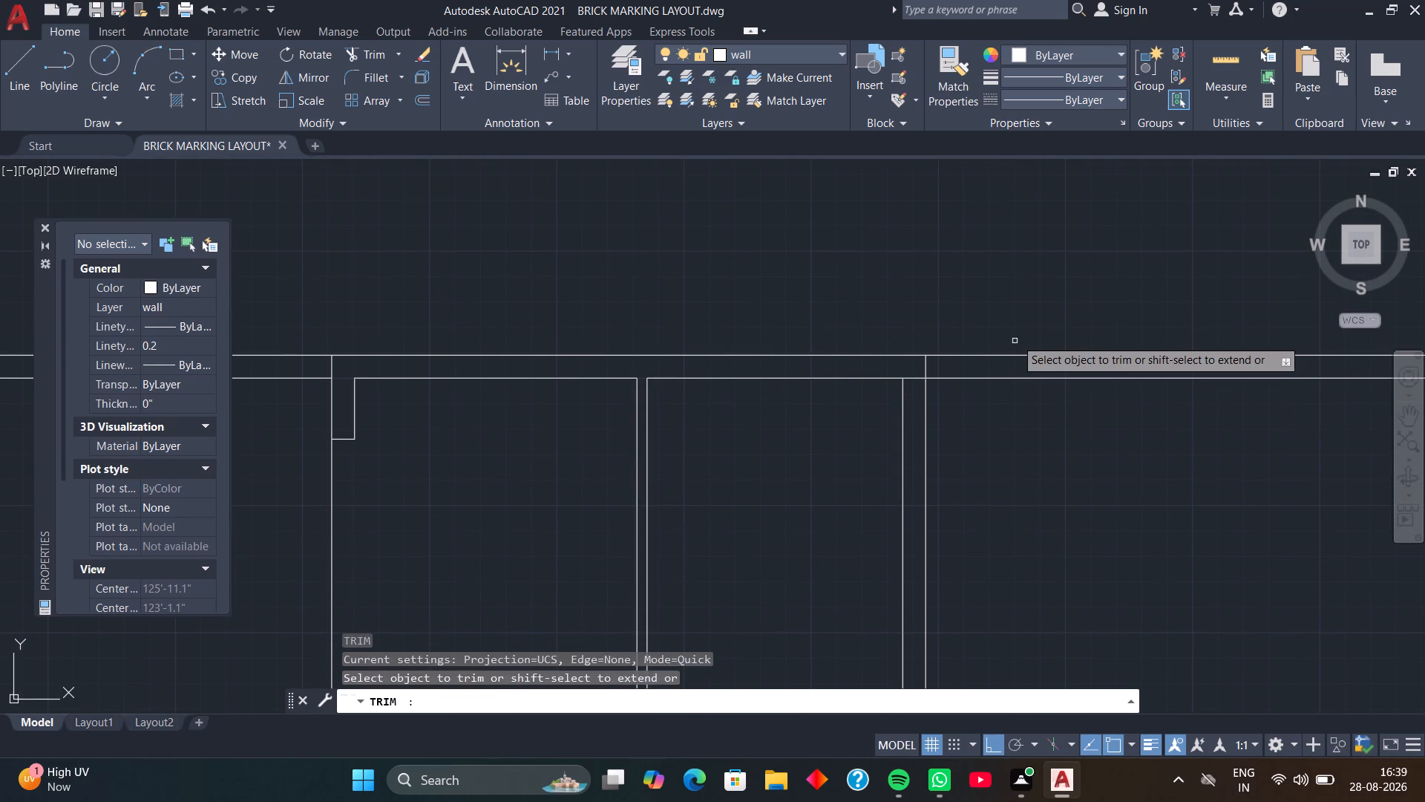
left_click_drag(1014, 326, 1040, 419)
scroll(1026, 386, "down", 1)
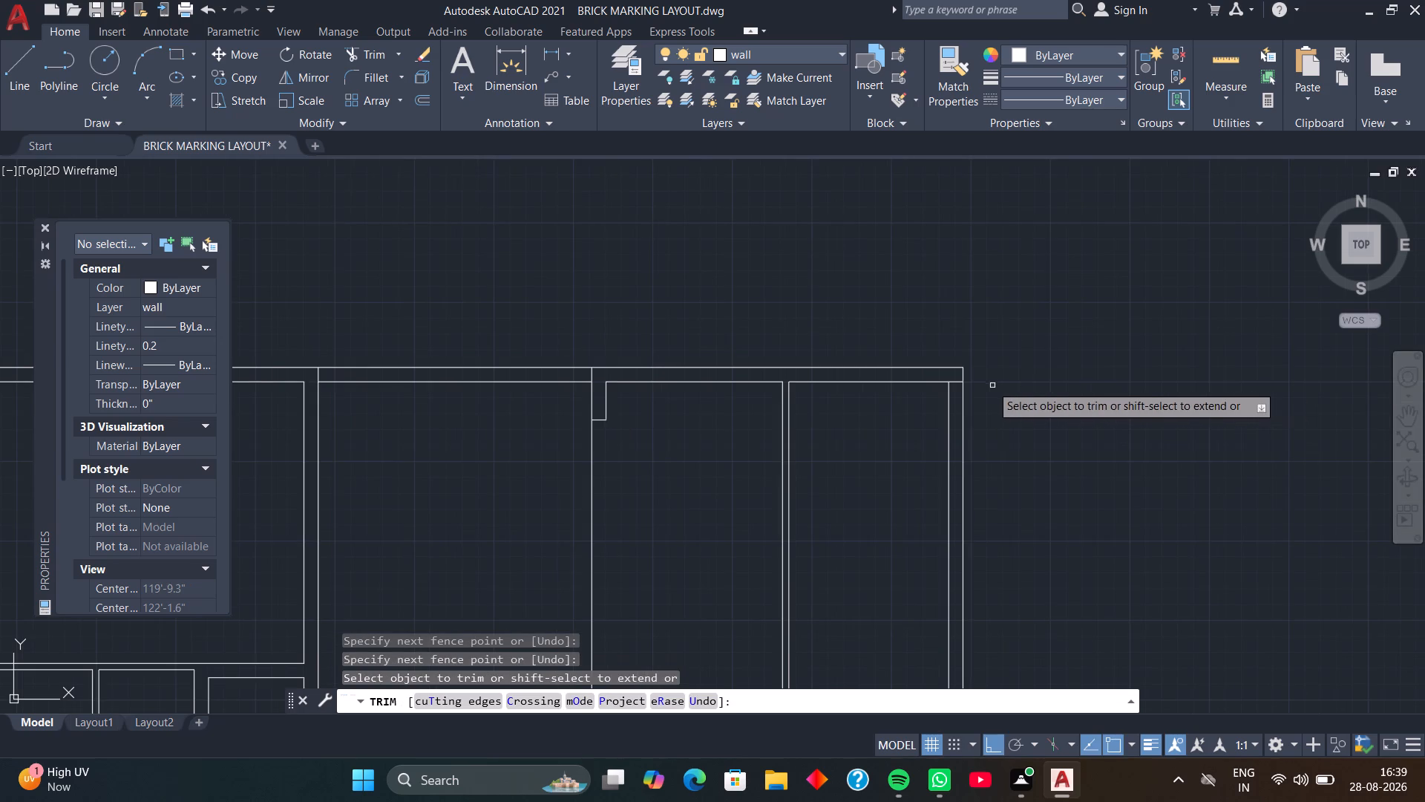
scroll(957, 381, "up", 4)
left_click(937, 387)
key("space")
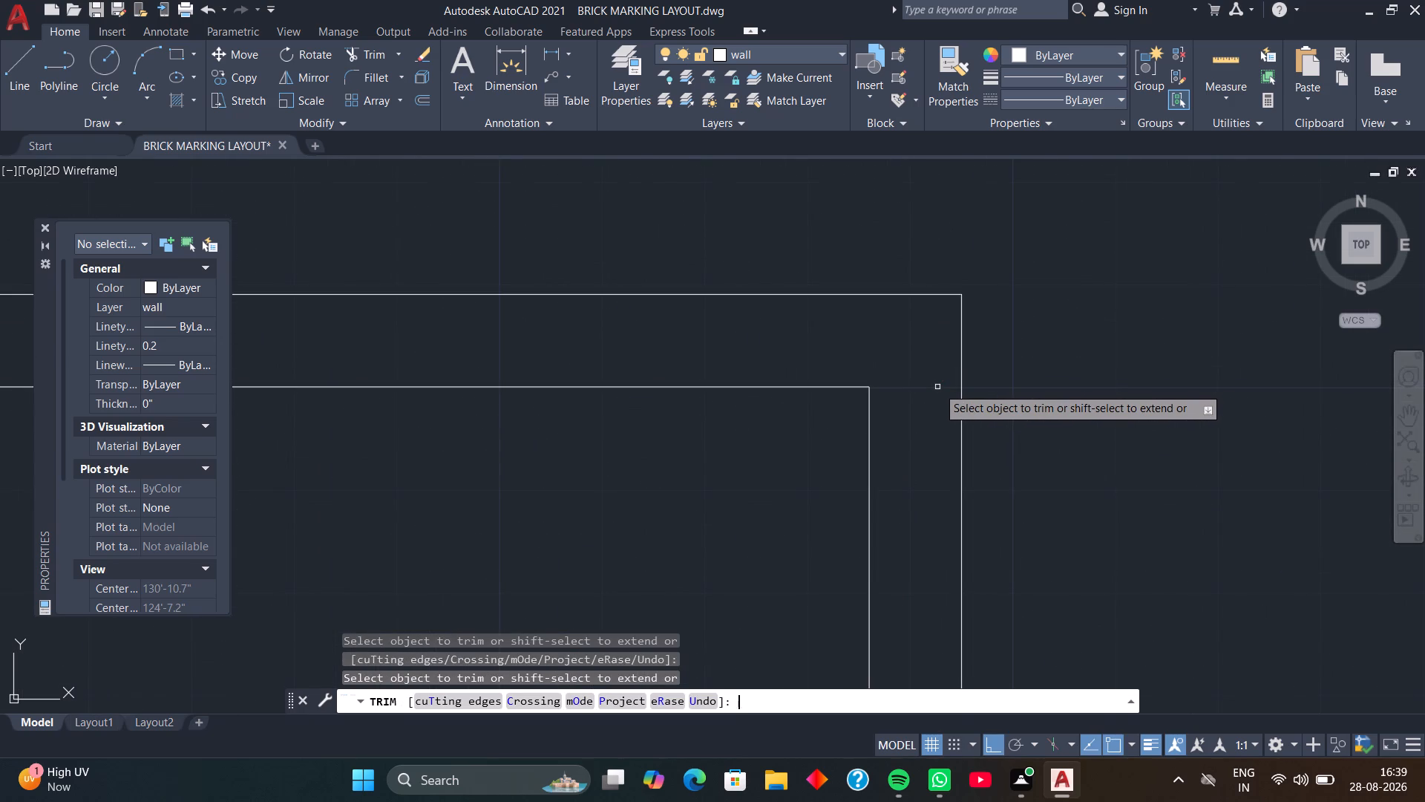
Offset the top wall's inner line 6'6" downward in the room between the 4" partition and the 9" end wall.
scroll(954, 376, "down", 4)
middle_click_drag(940, 385, 971, 250)
middle_click_drag(926, 379, 928, 378)
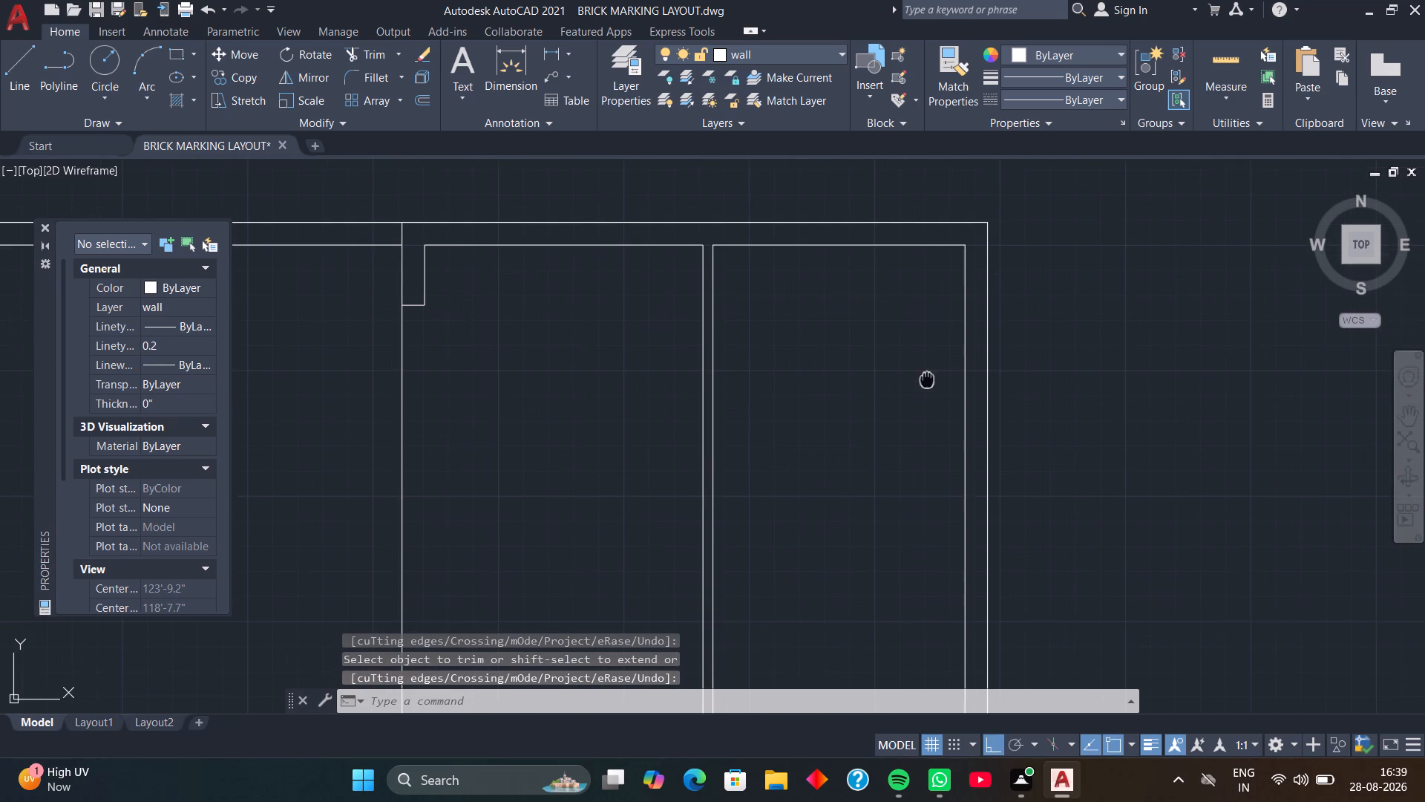
middle_click_drag(928, 378, 973, 355)
type("o")
key("space")
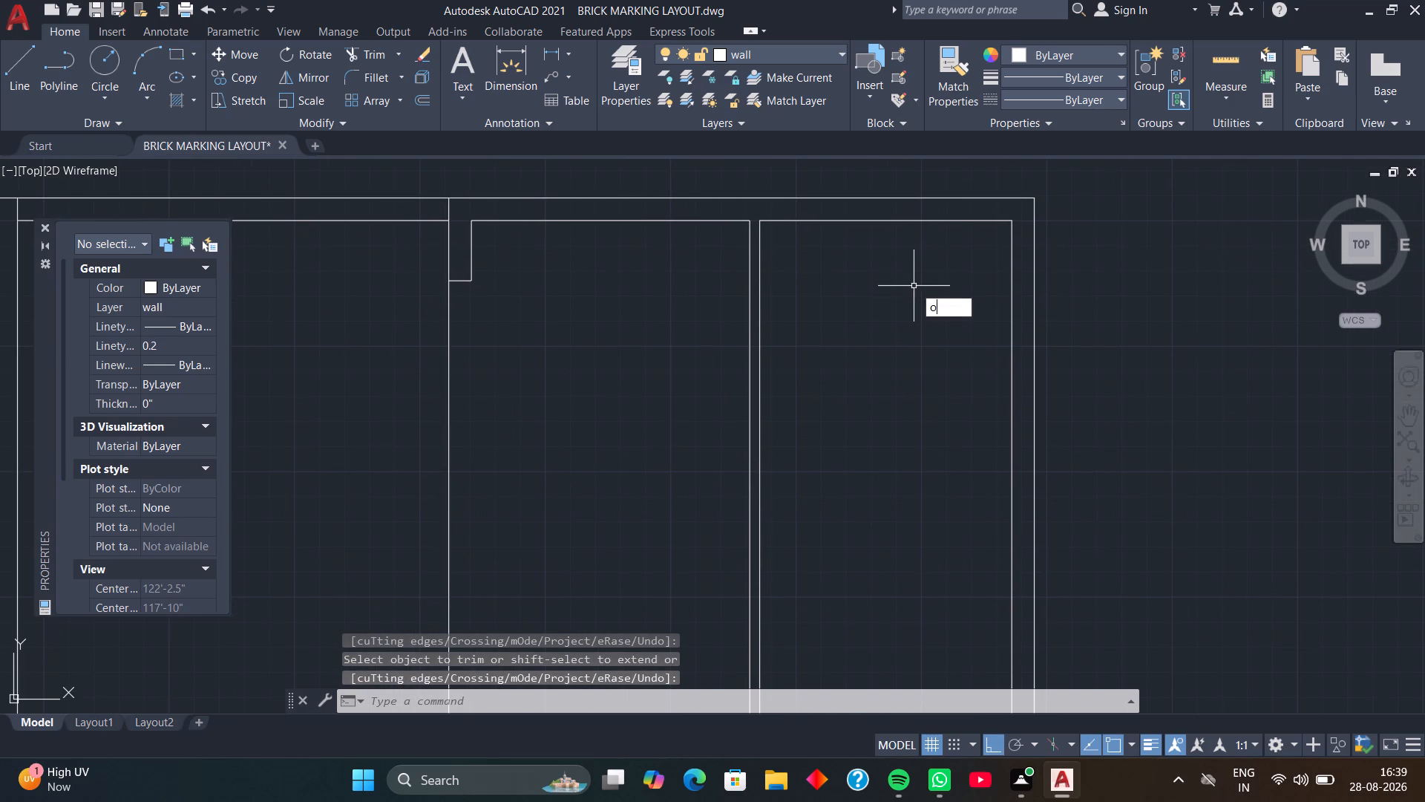
key("space")
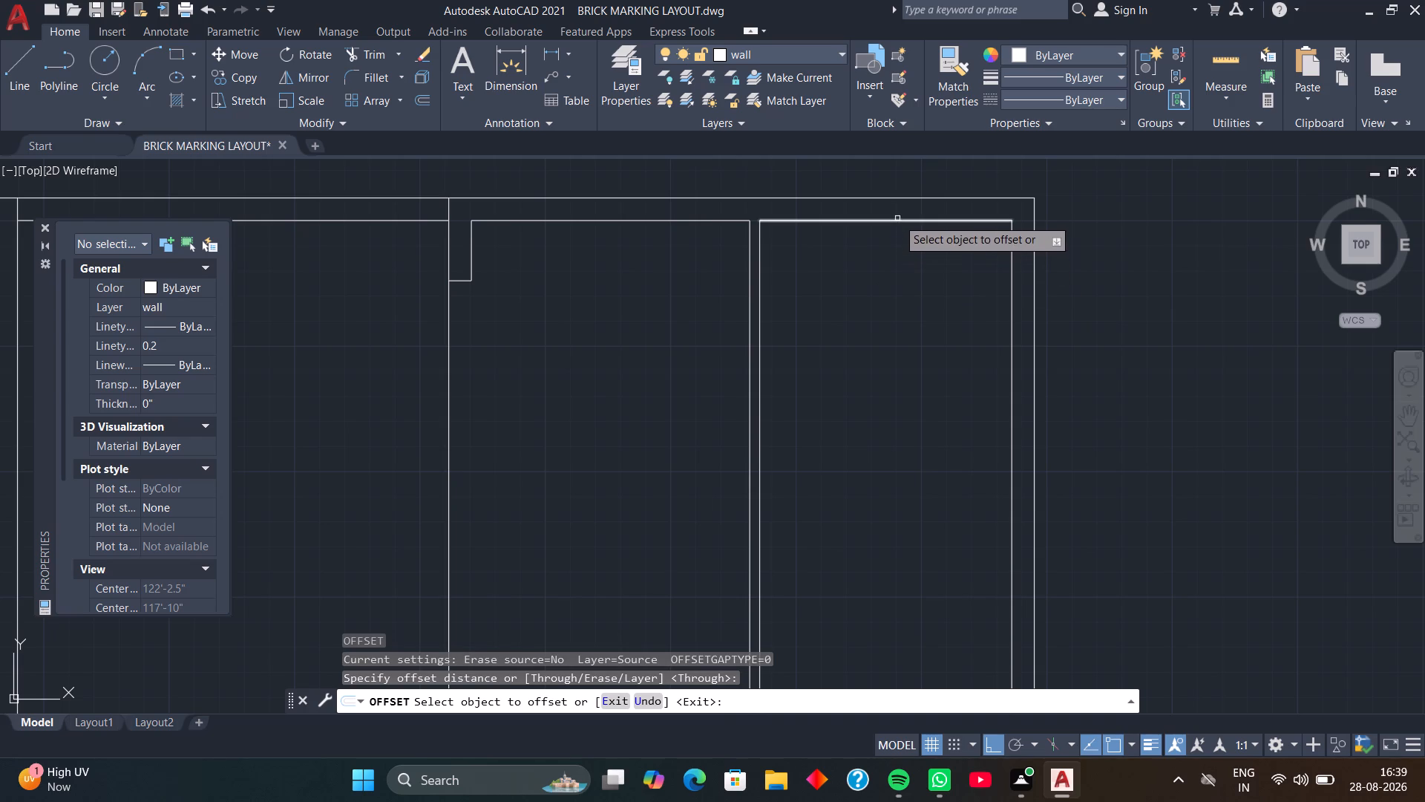
left_click(897, 218)
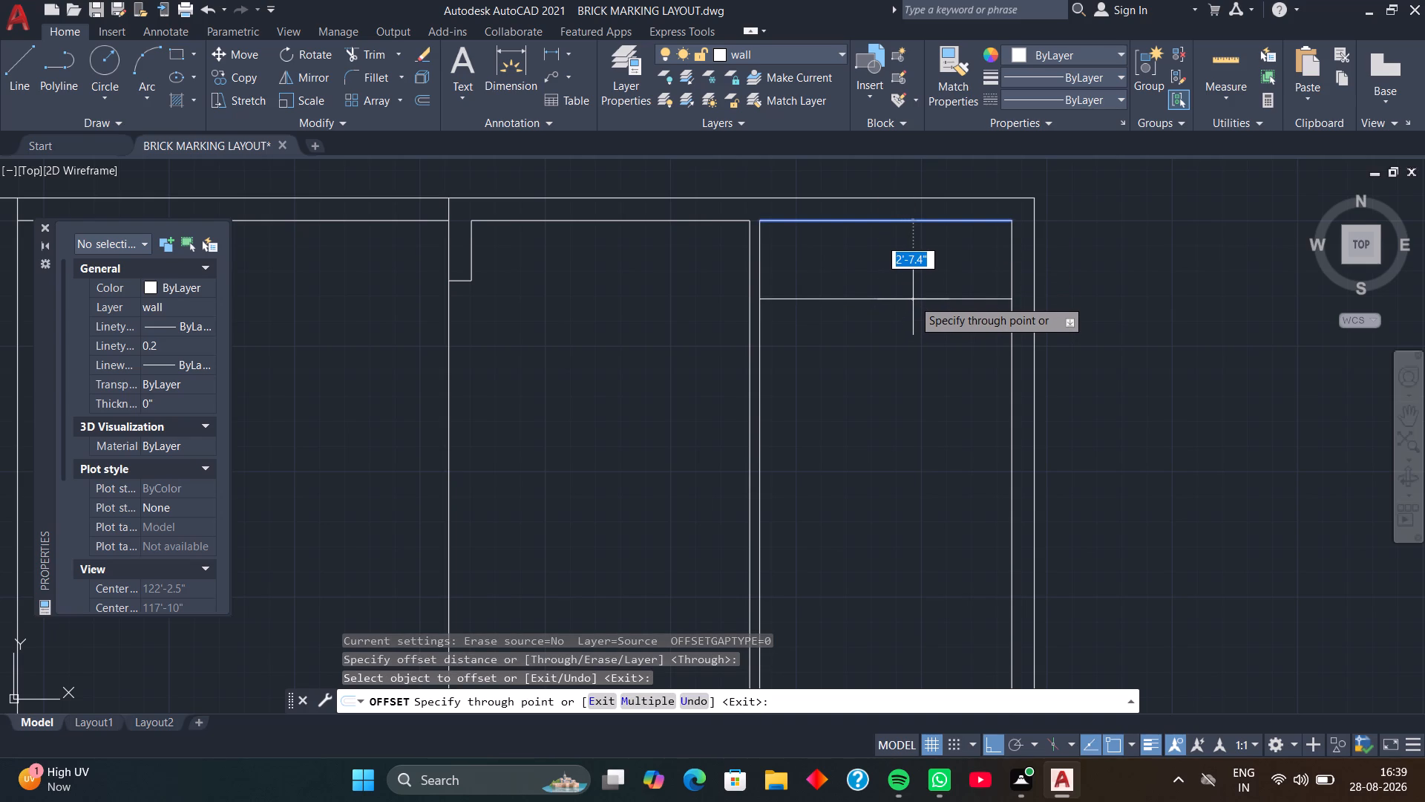
type("6'6")
key("Return")
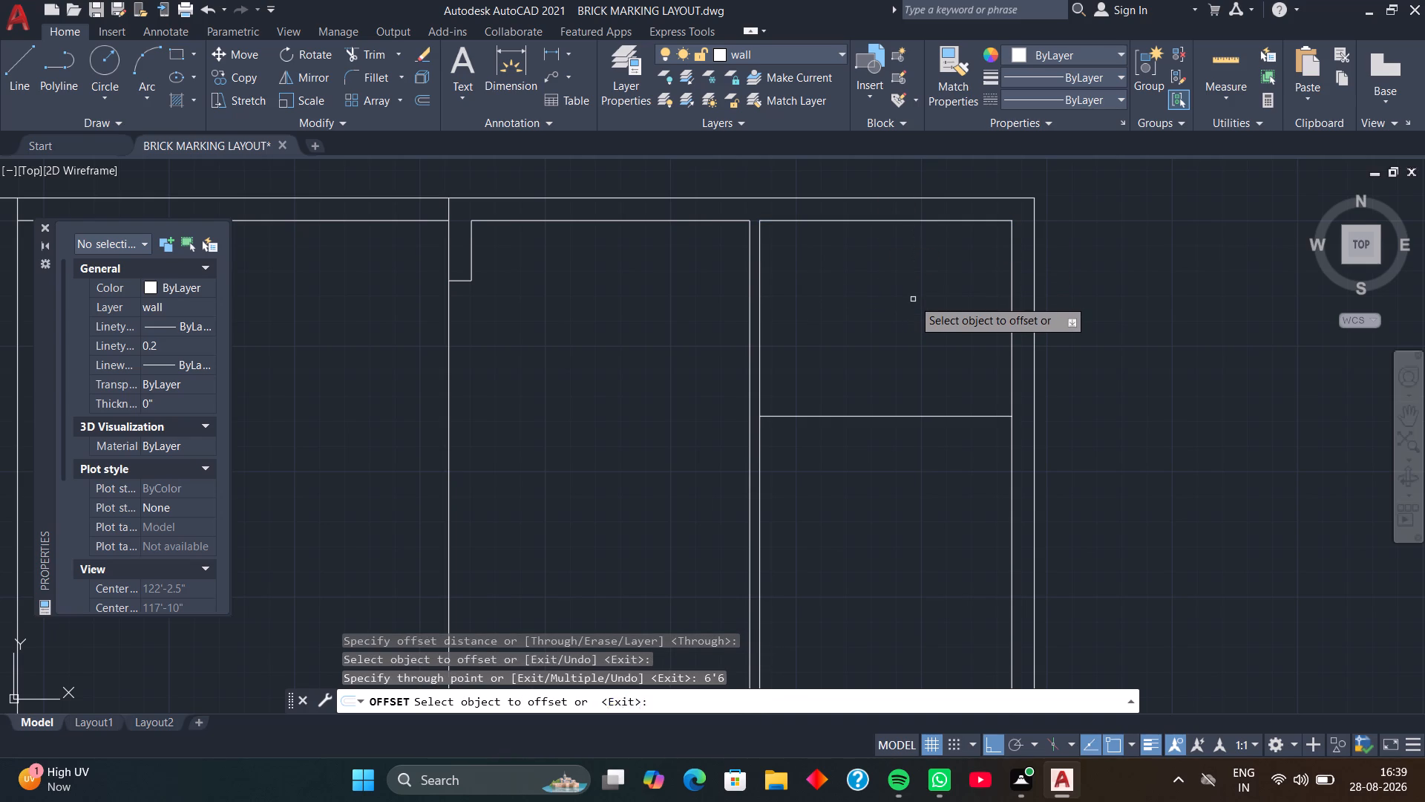
Offset the new horizontal line 9" downward to form the room's lower wall.
left_click(928, 417)
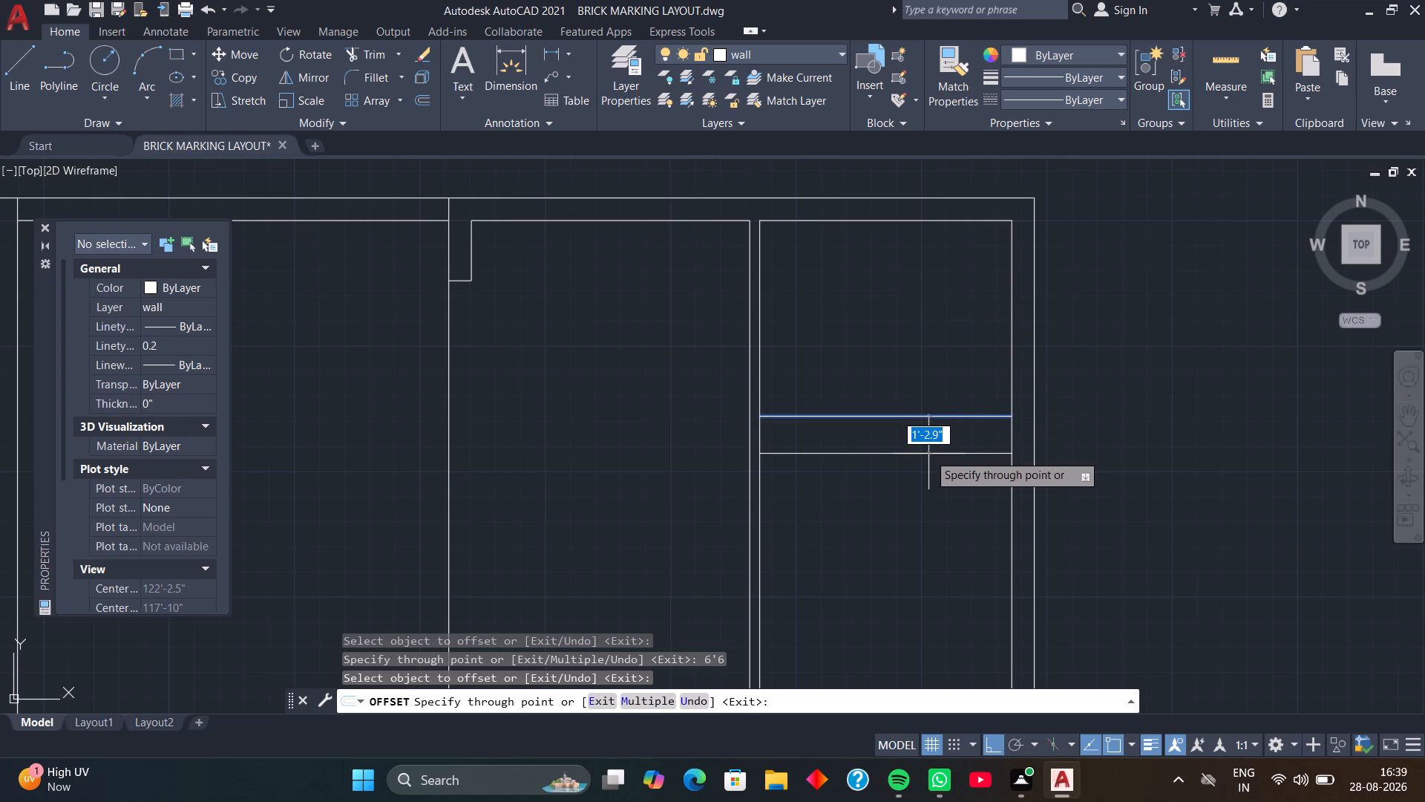
key("9")
key("Return")
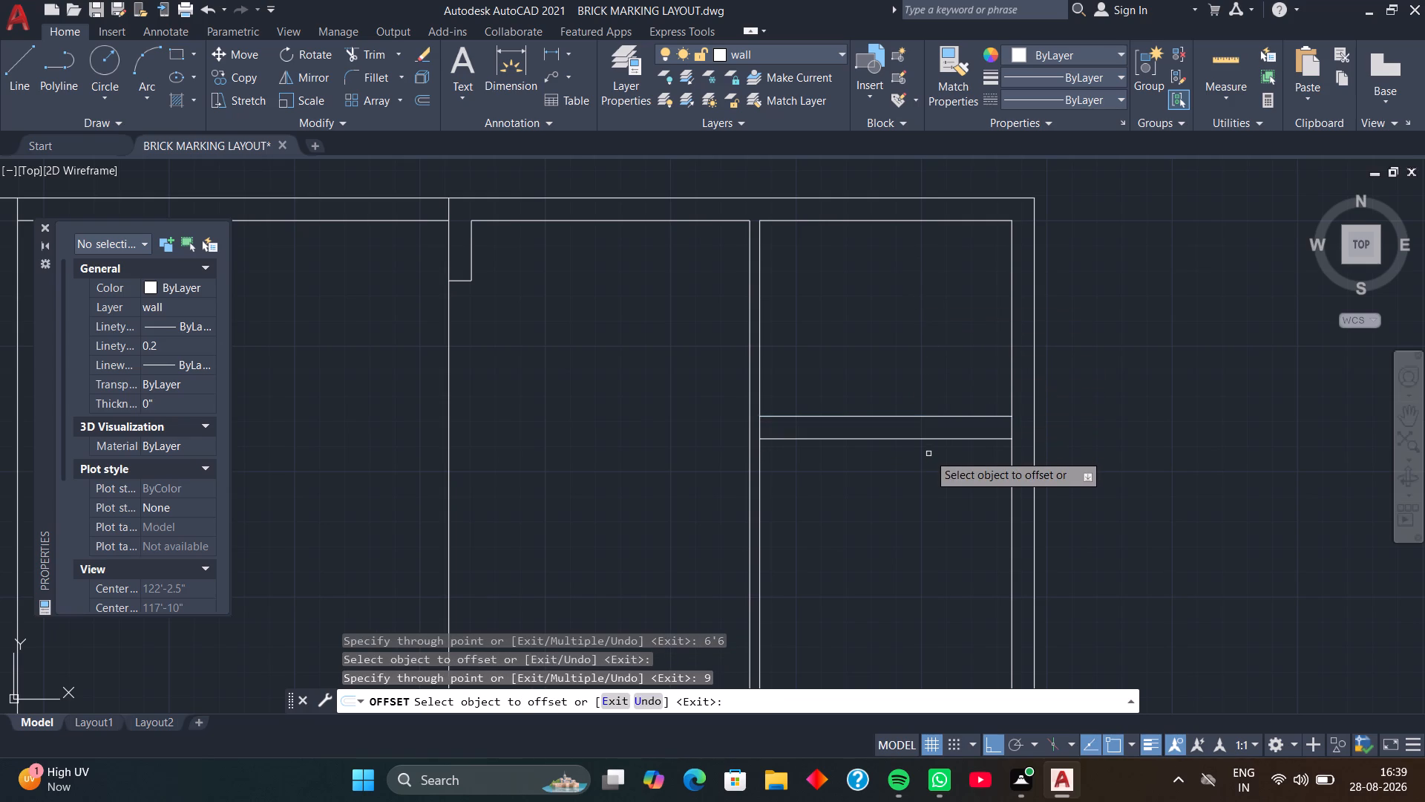
key("space")
Trim the end wall's inner line and the partition's right face line between the faces of the new horizontal wall.
middle_click_drag(903, 464, 913, 462)
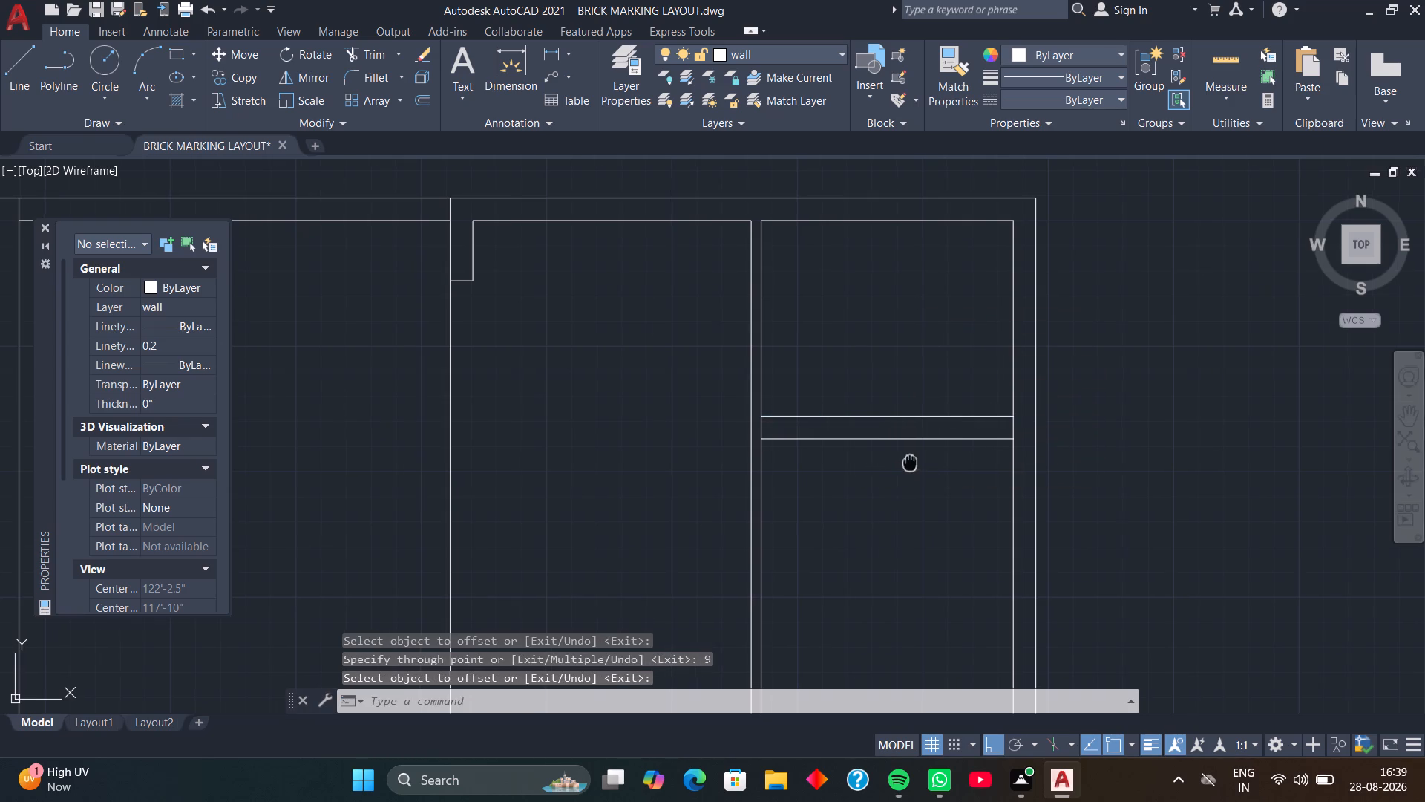
middle_click_drag(913, 462, 918, 461)
type("tr")
key("space")
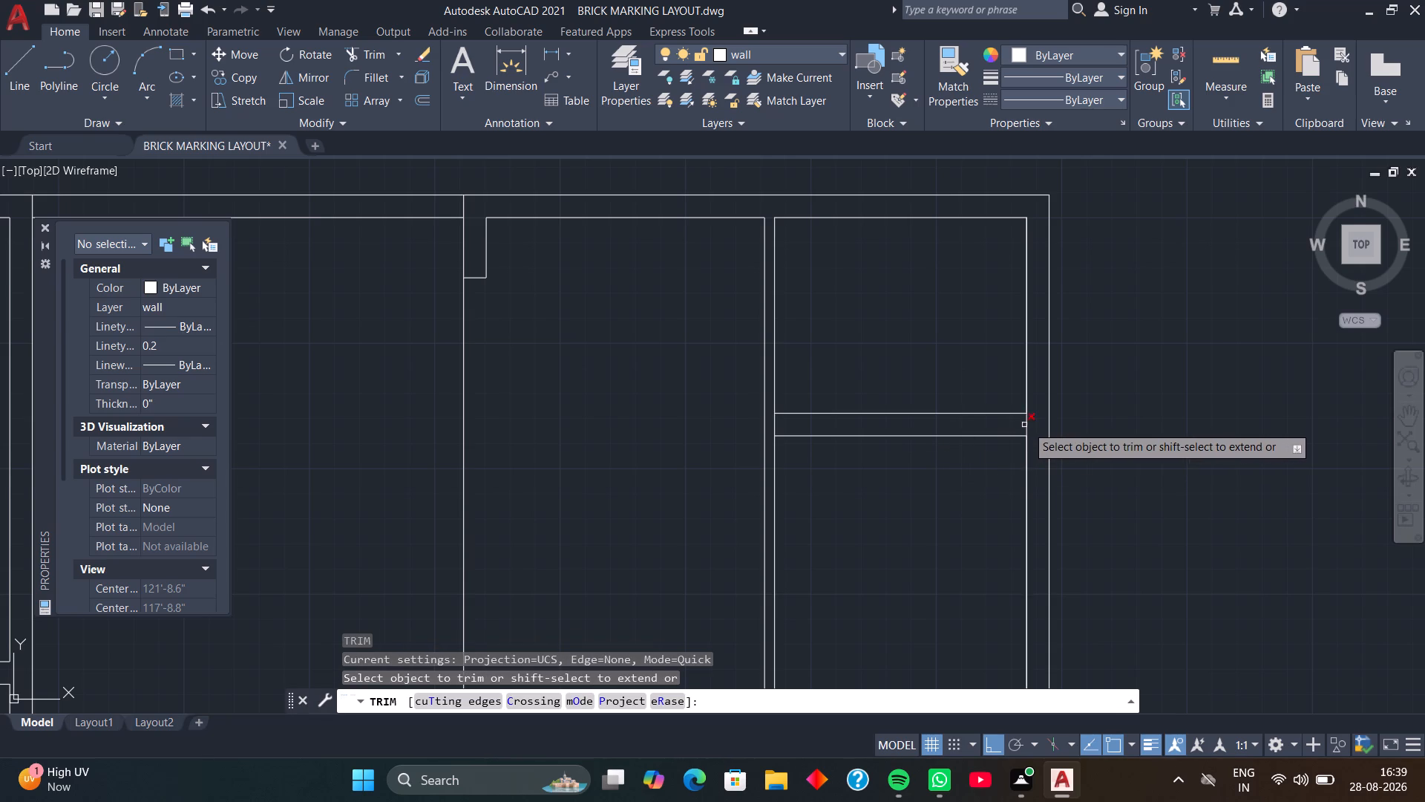
left_click(1027, 426)
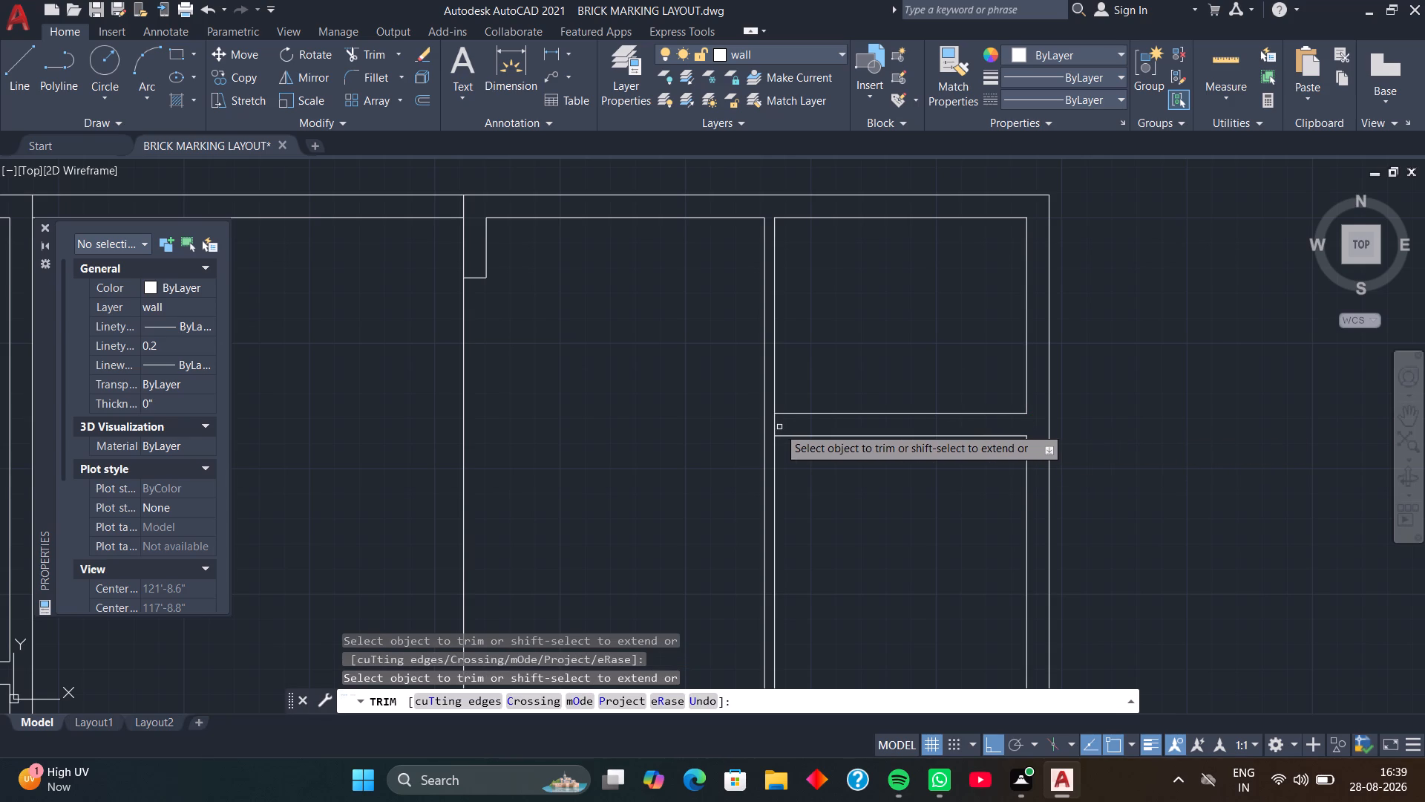
left_click(777, 428)
key("space")
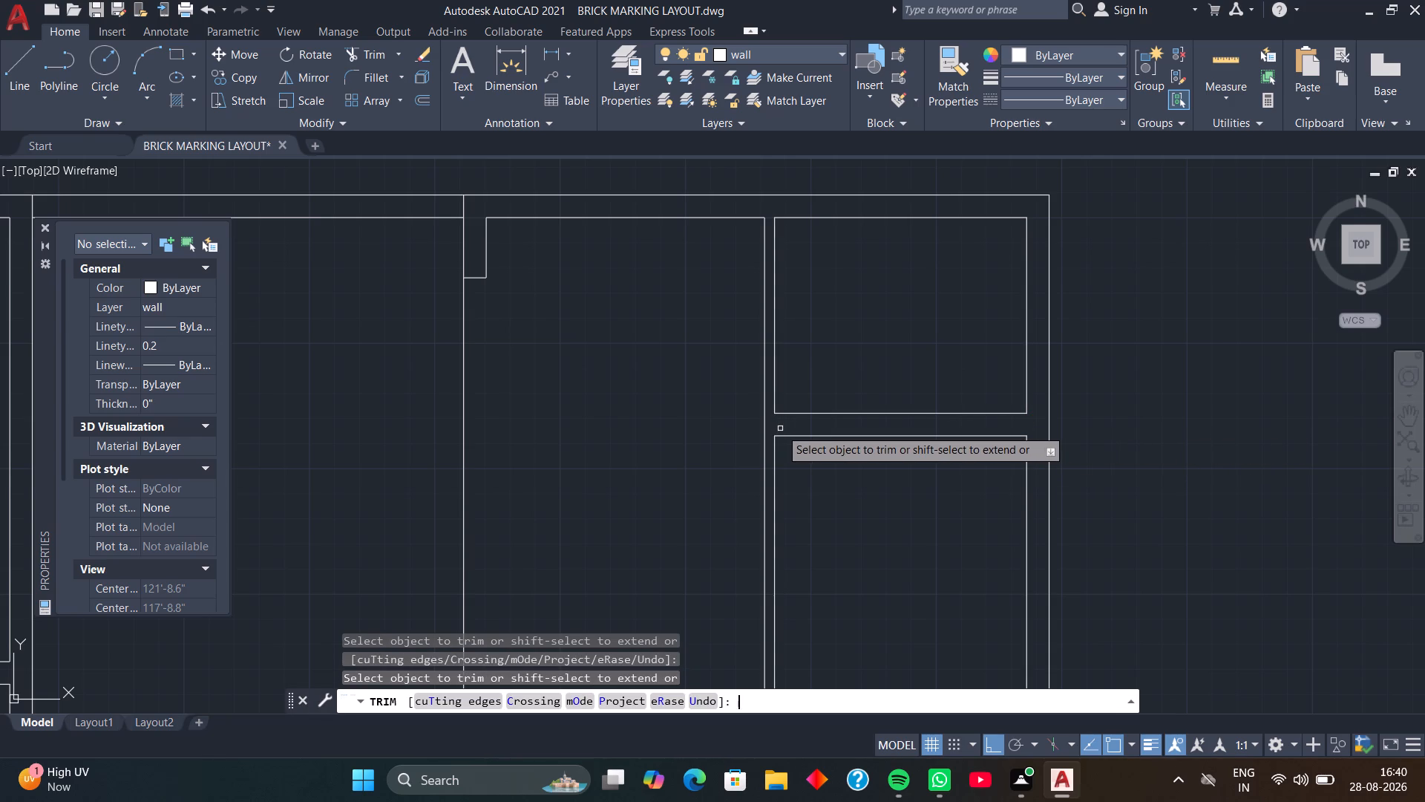
Delete the partition's right face line below the new horizontal wall.
scroll(787, 472, "up", 1)
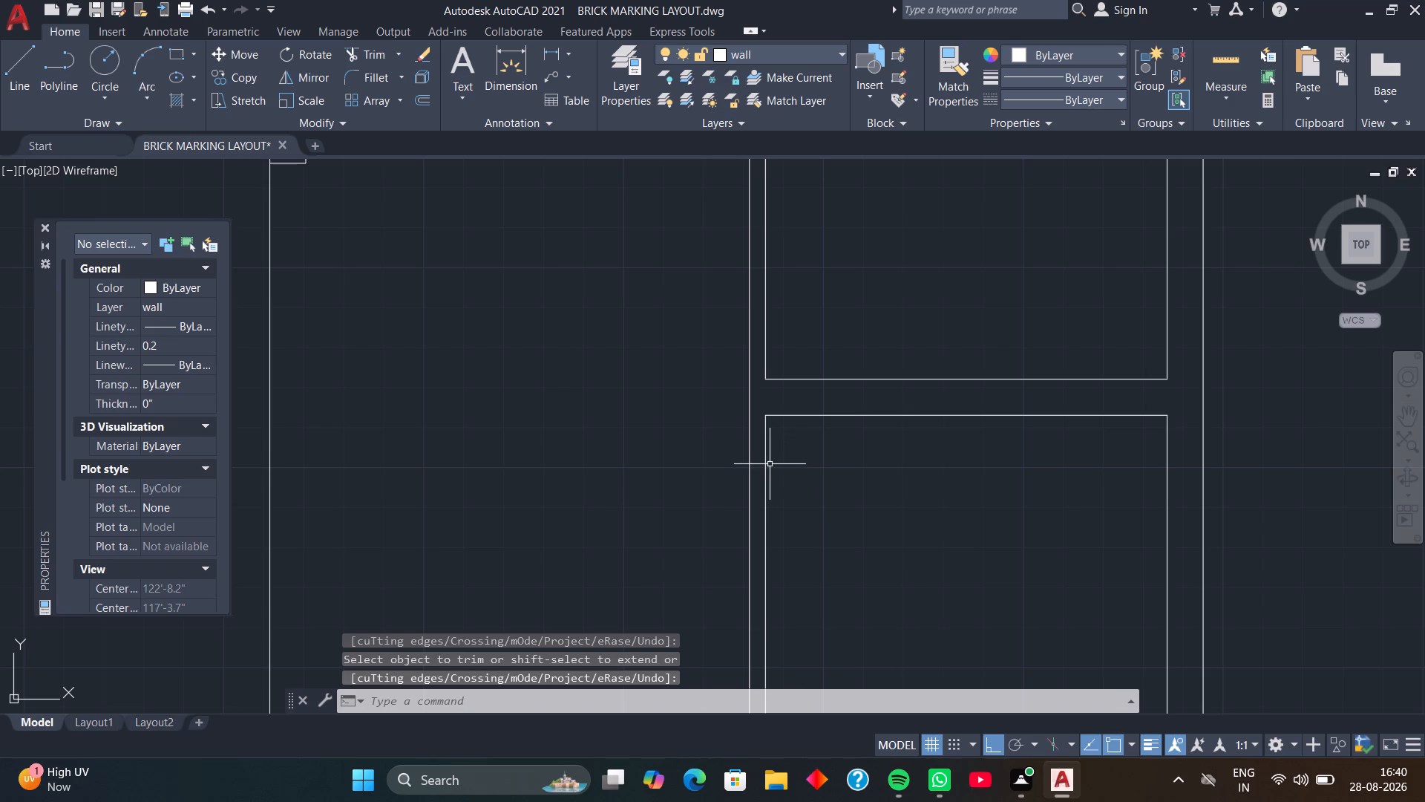
left_click(767, 464)
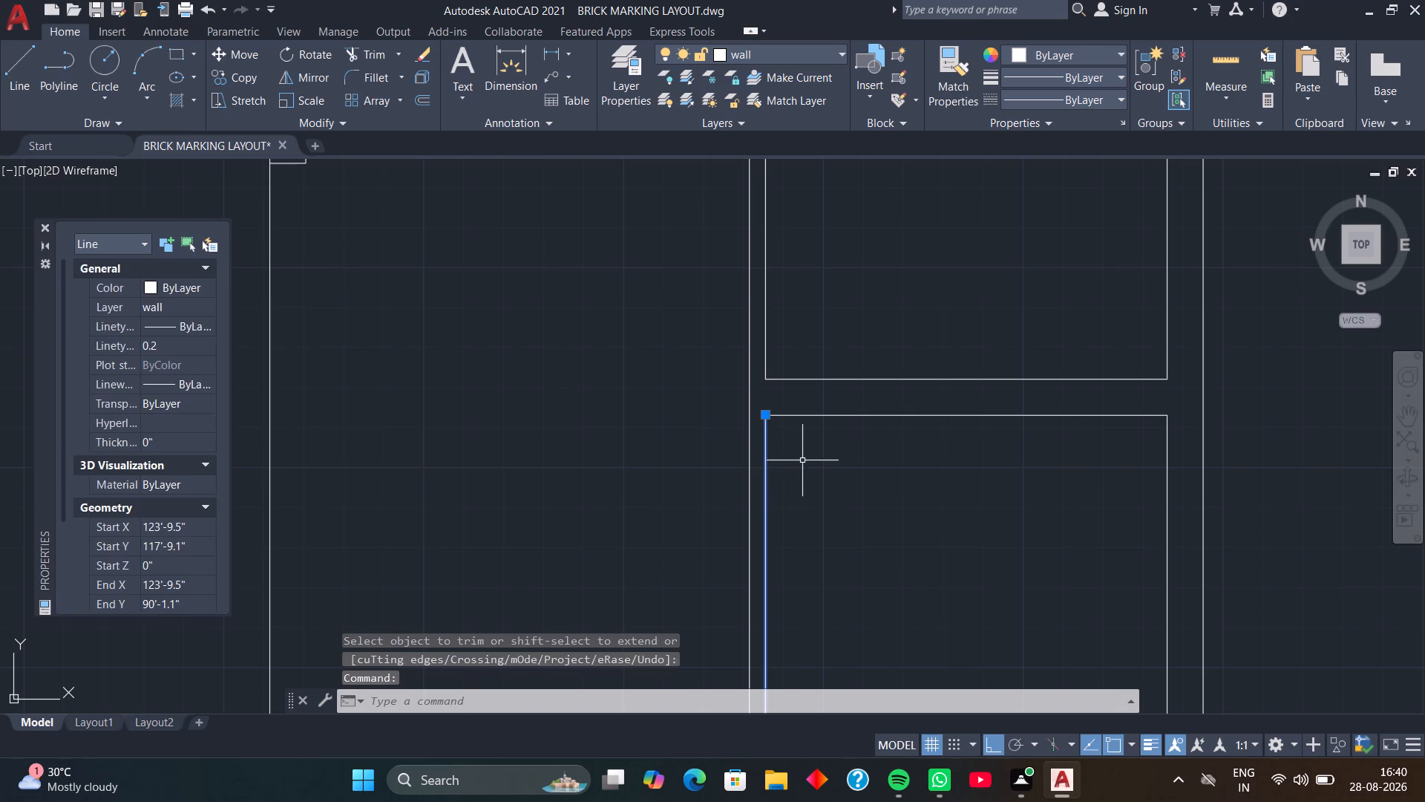
key("Delete")
Offset the partition's left face line 9" to the right.
key("o")
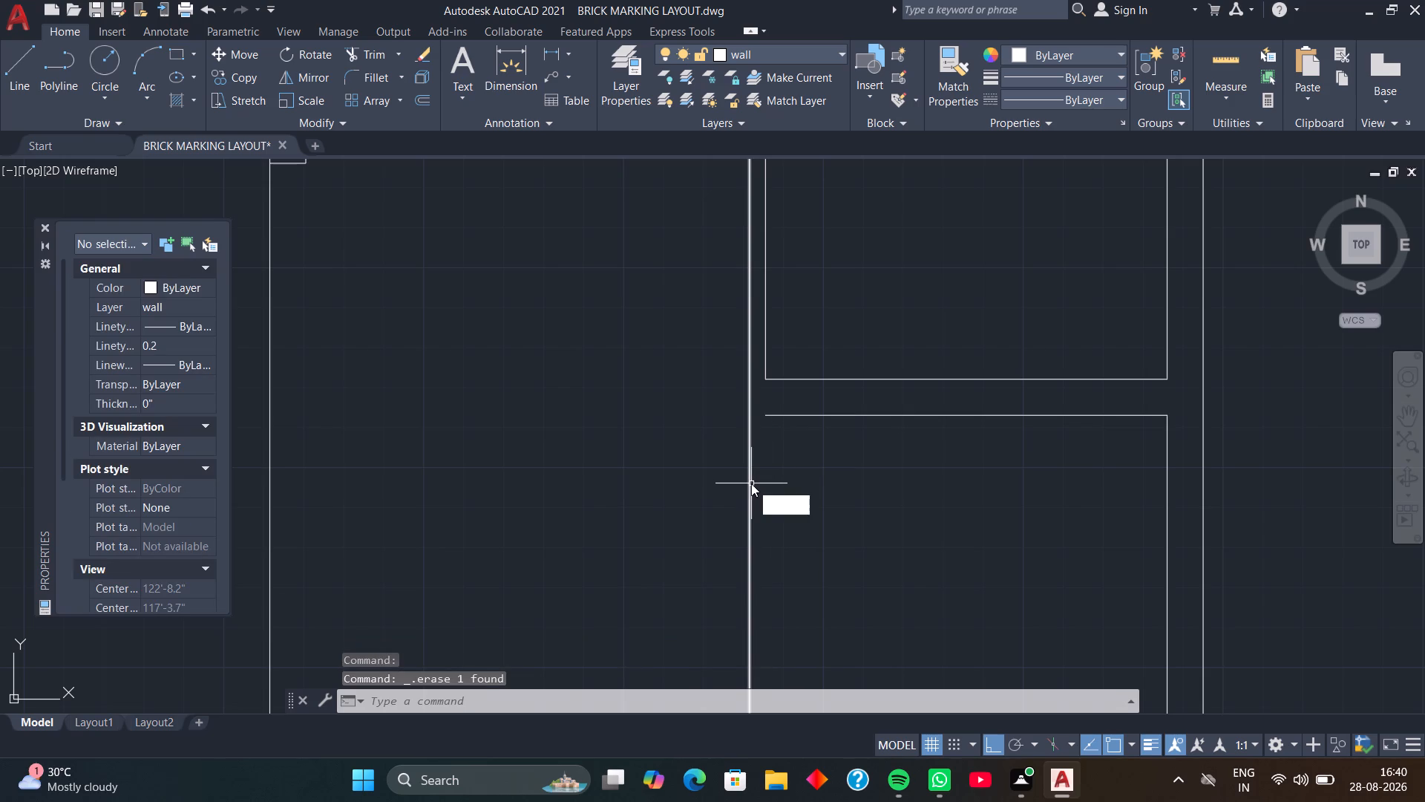
key("space")
key("space")
left_click(748, 483)
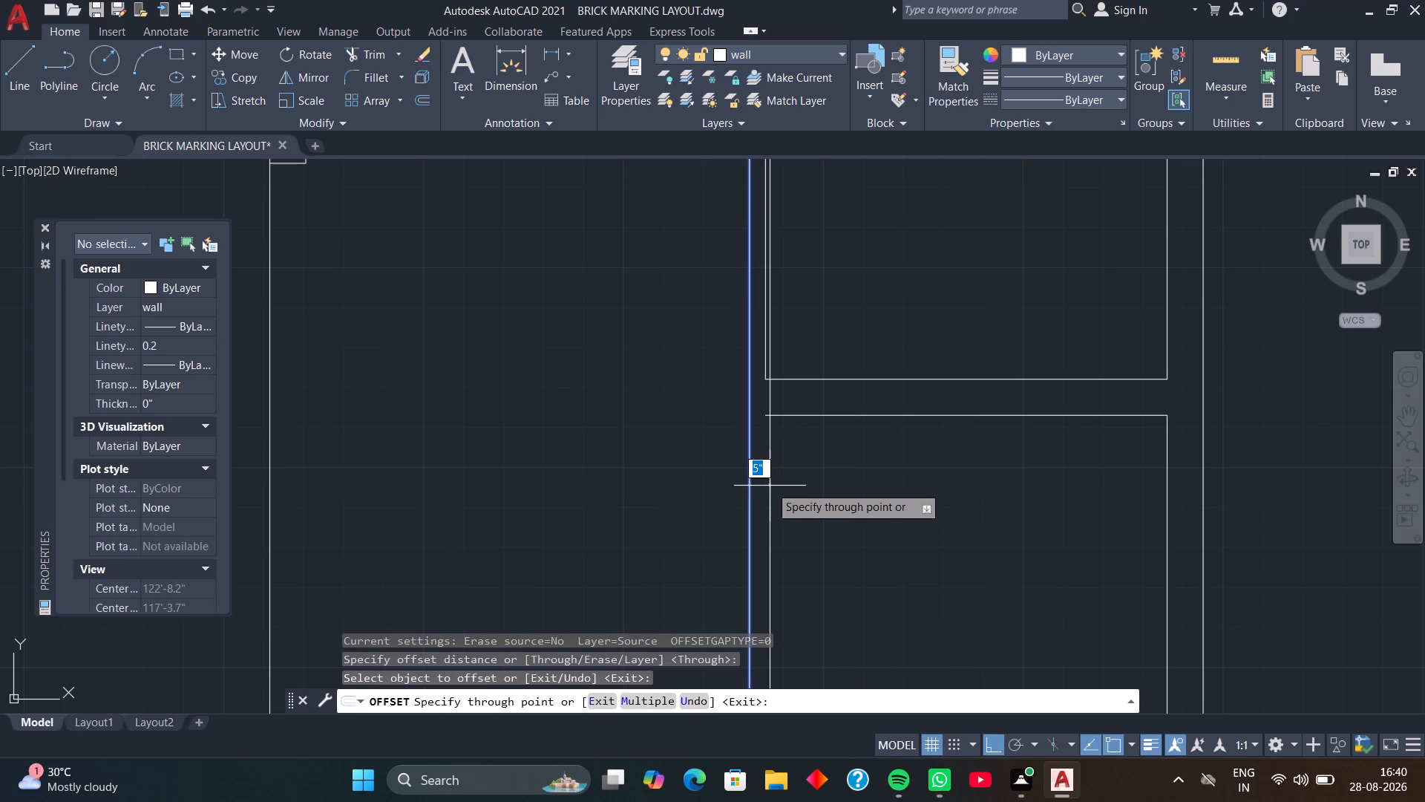
key("9")
key("Return")
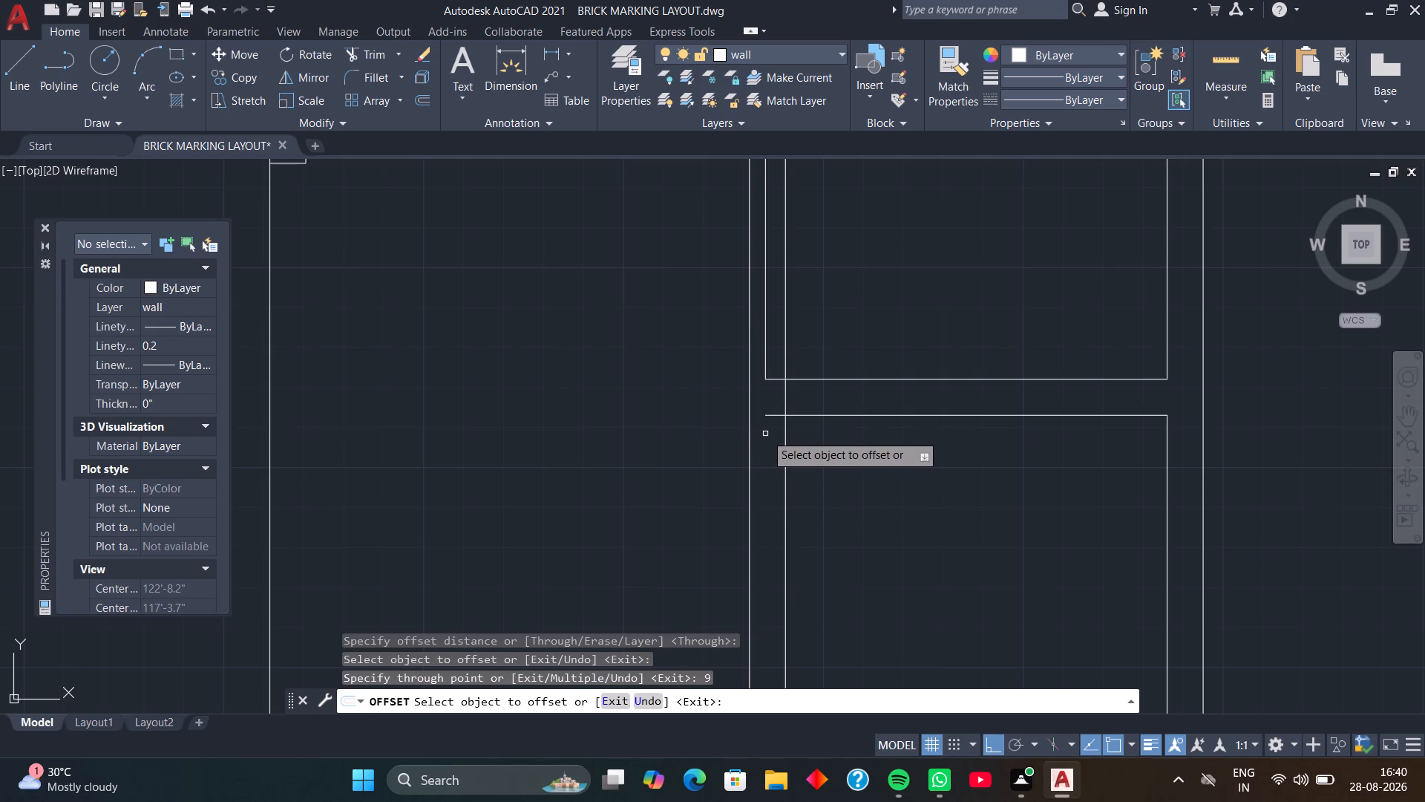
key("space")
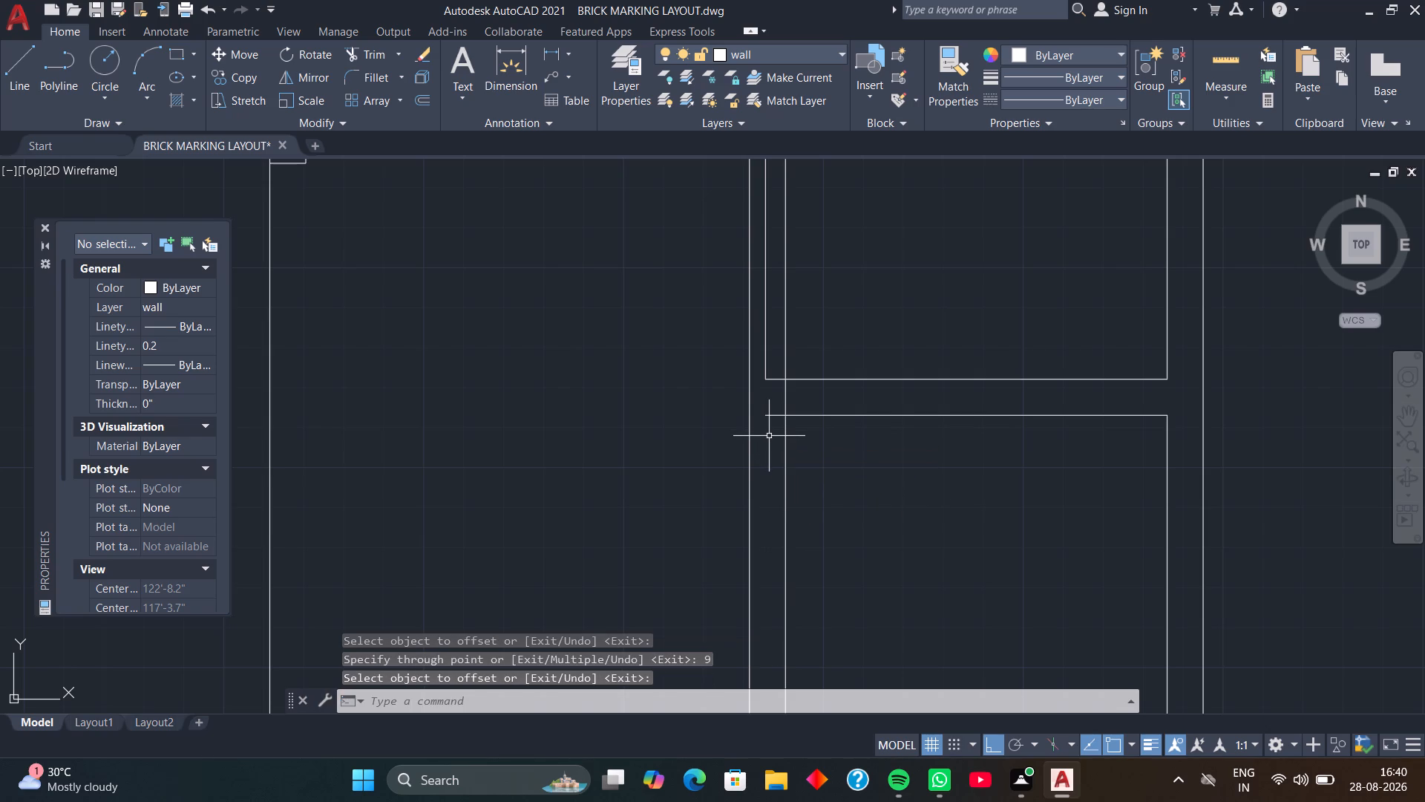
Trim the horizontal wall's lower line back to the new 9" face line, and remove that face line above the corner.
key("t")
type("r")
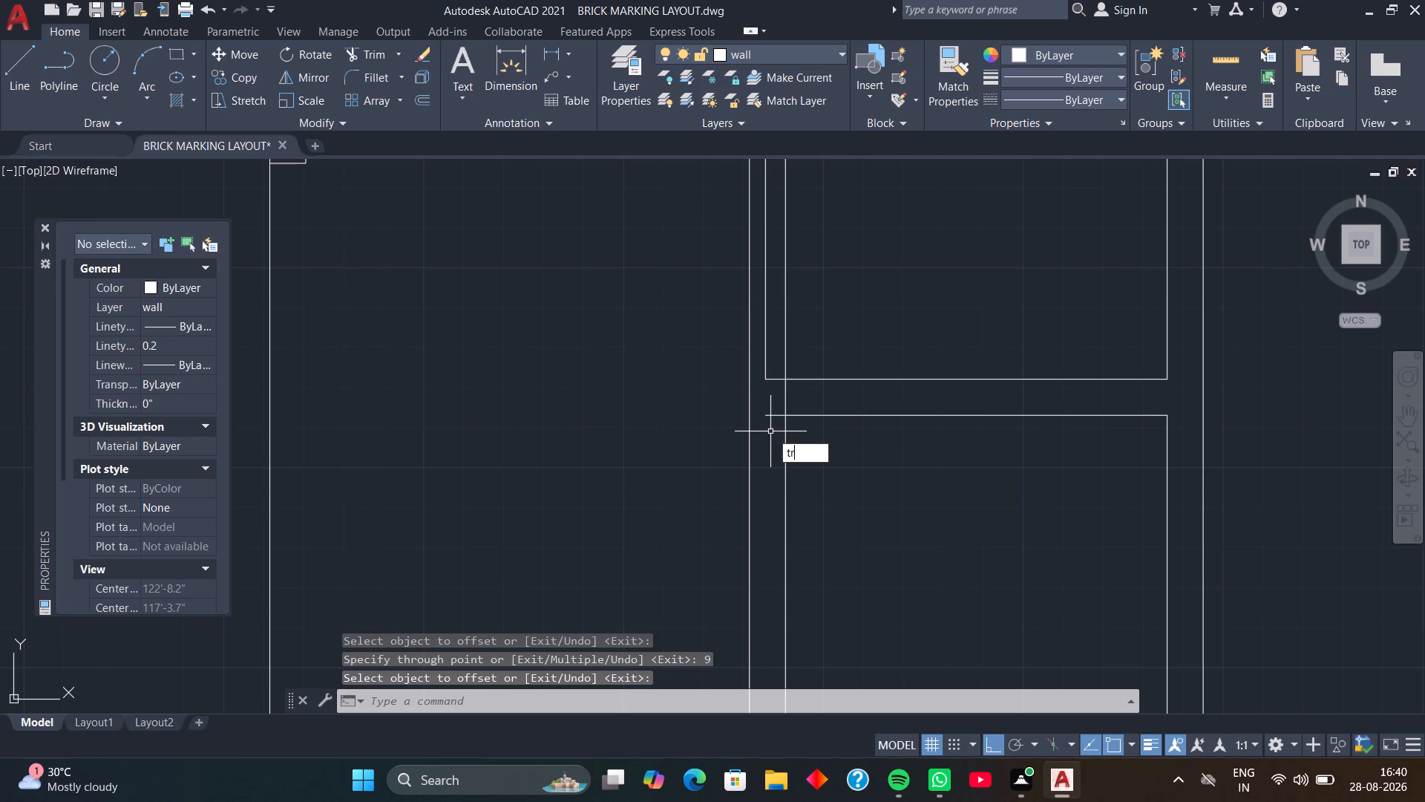
key("space")
left_click(772, 417)
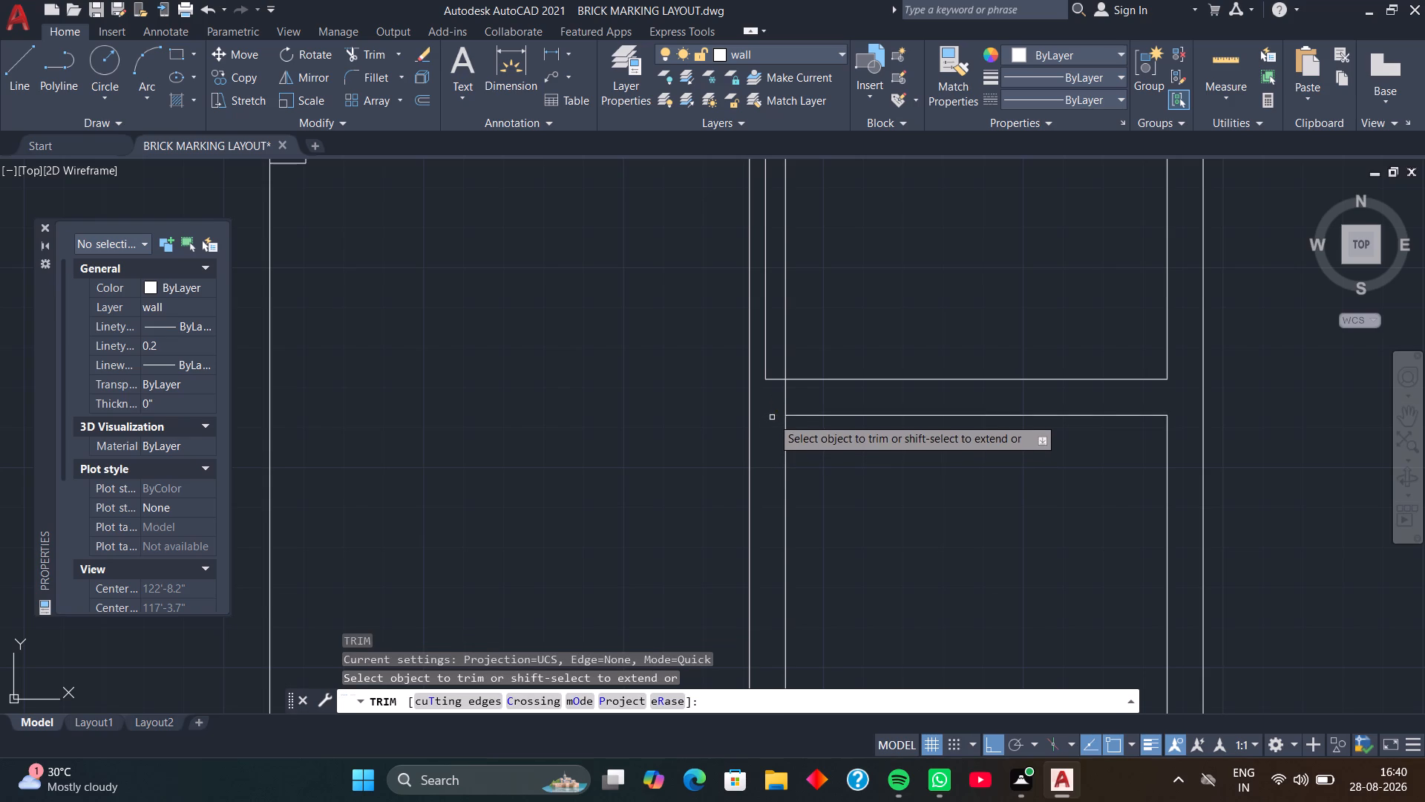
left_click(784, 403)
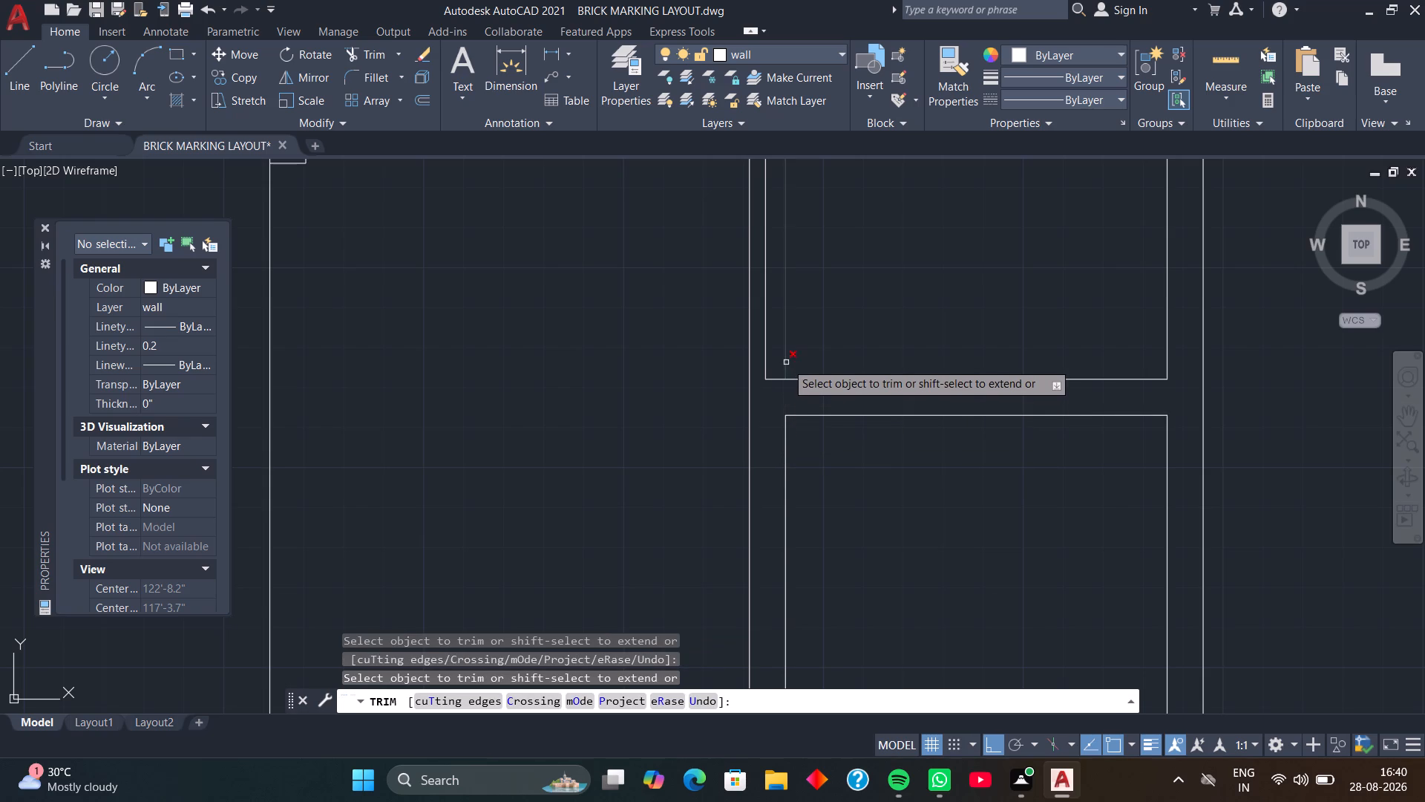
left_click(786, 362)
scroll(786, 358, "down", 3)
scroll(786, 358, "up", 2)
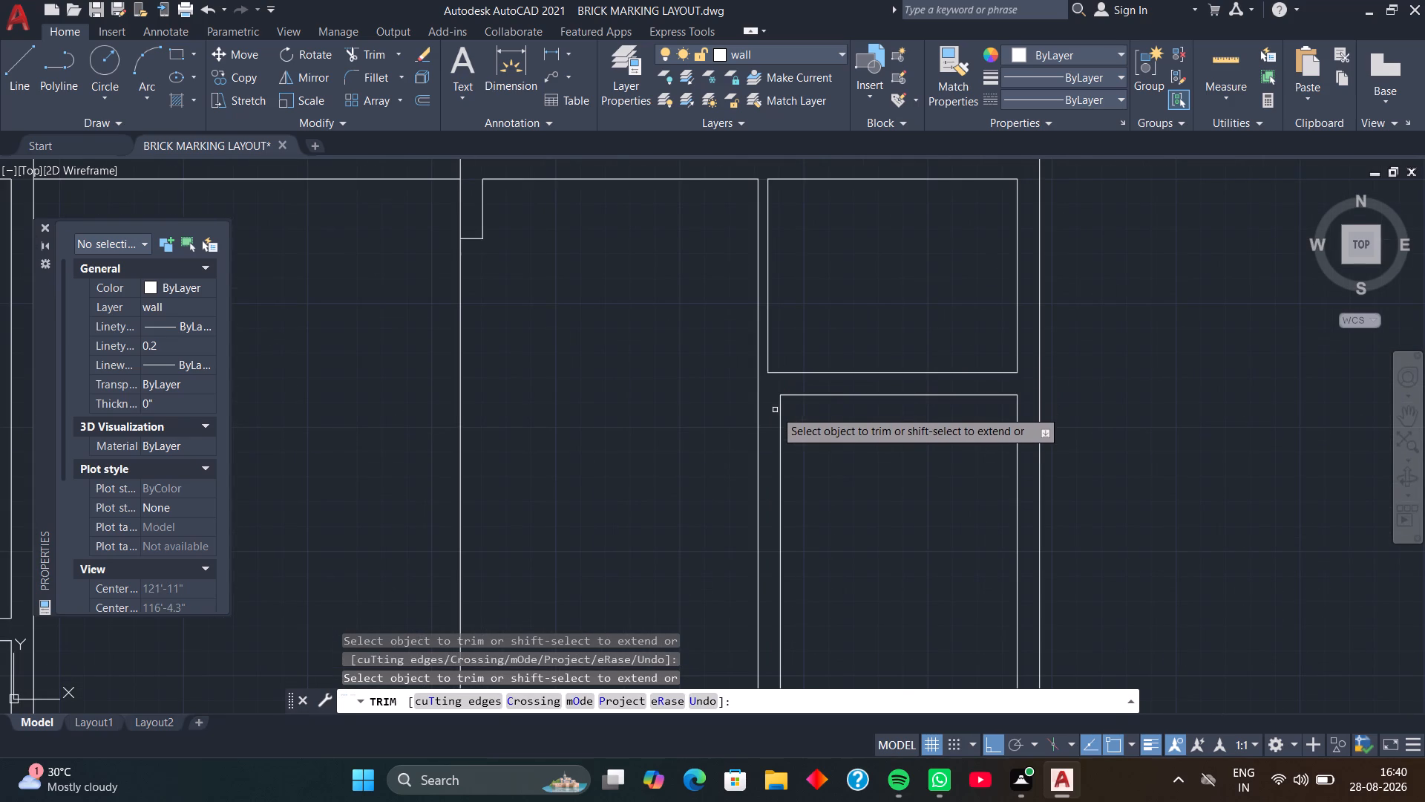
key("space")
Draw a horizontal line across the vertical 9" wall, from its upper right corner to its left face.
type("l")
key("space")
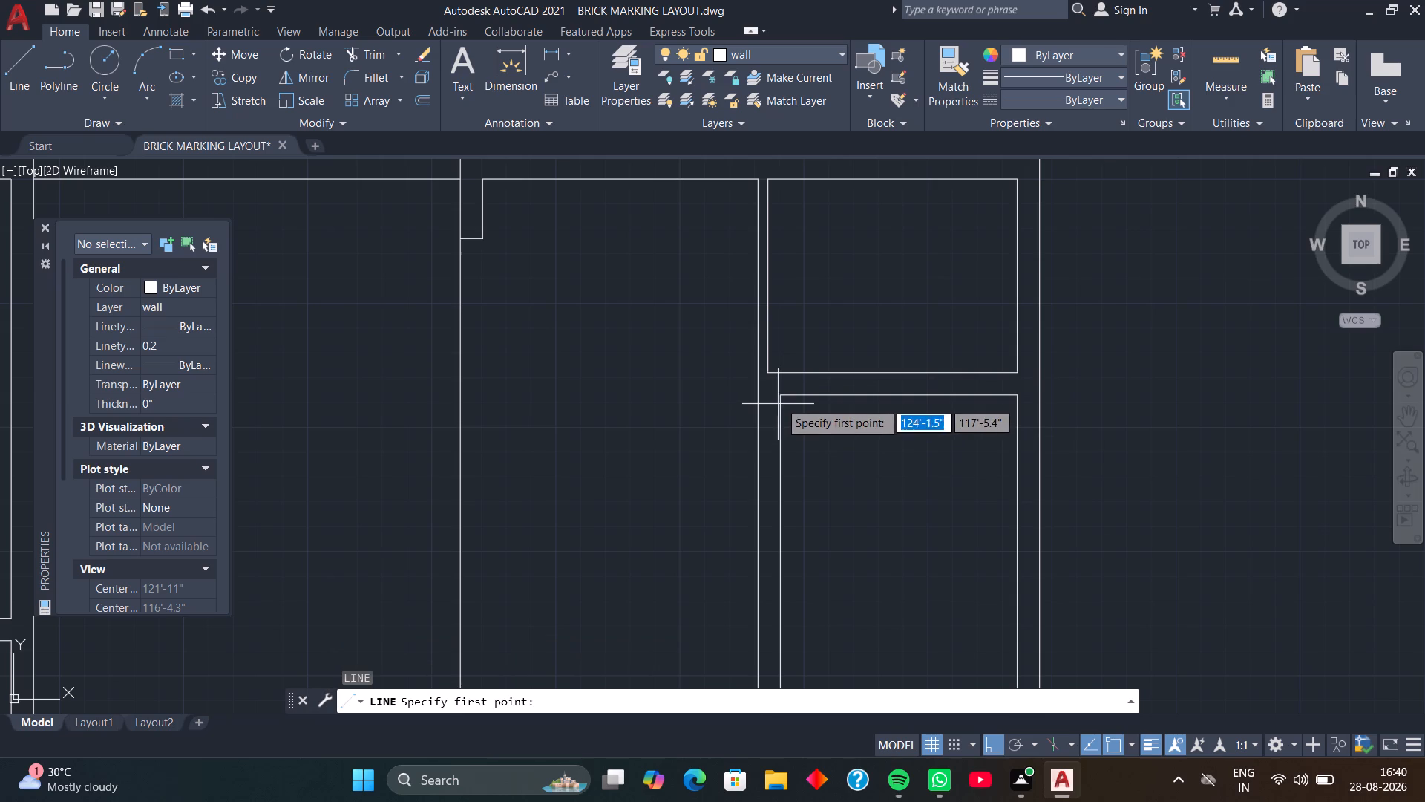
scroll(780, 399, "up", 2)
left_click(778, 389)
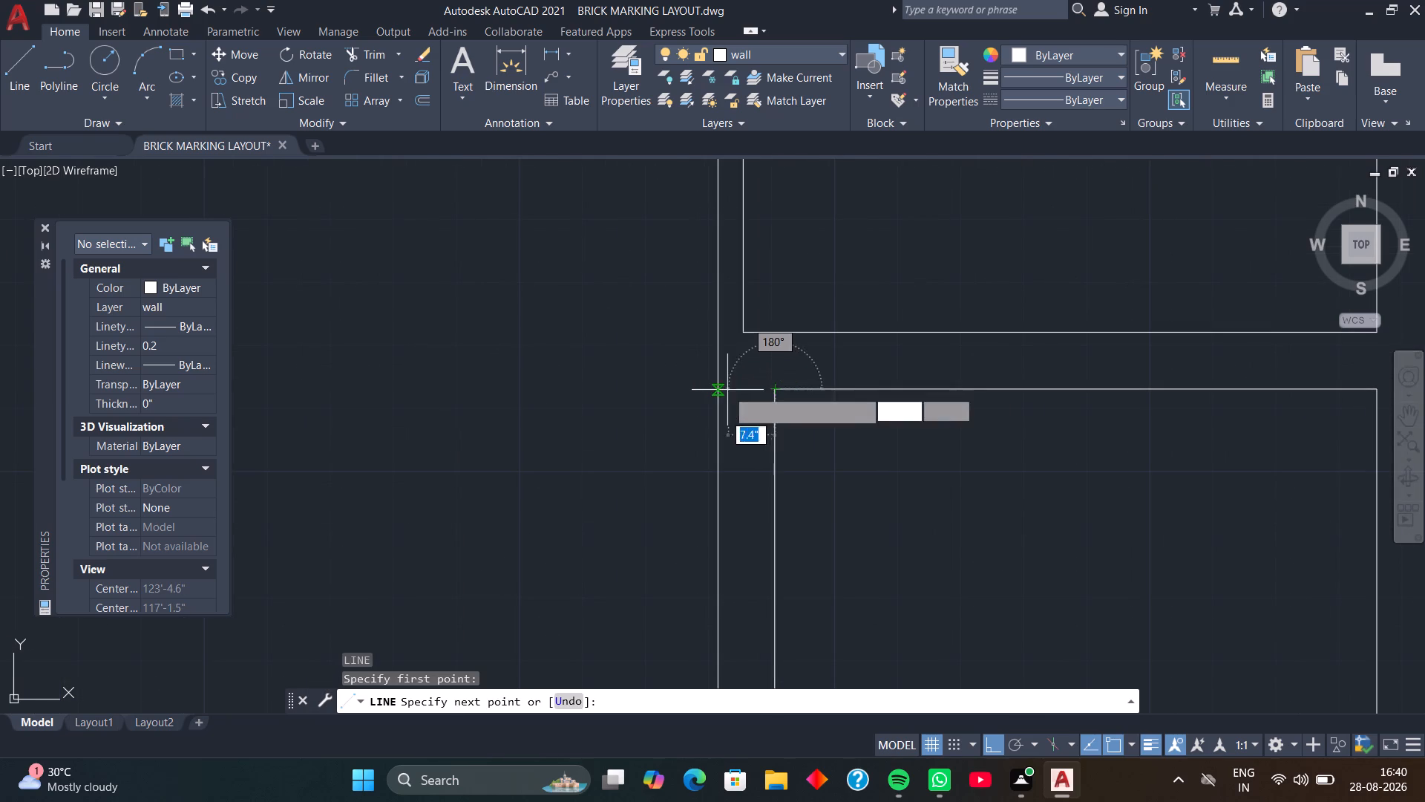
left_click(716, 389)
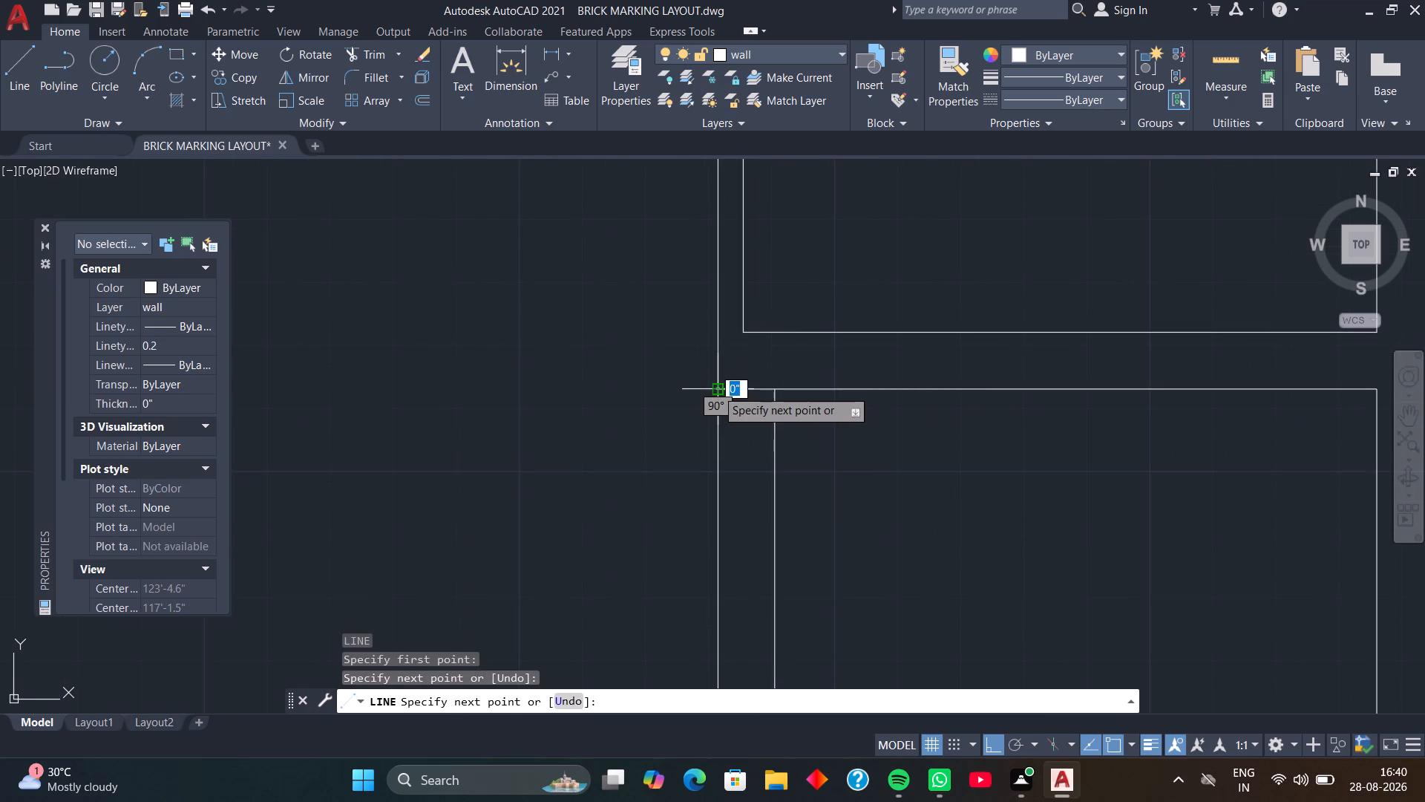
key("space")
Move the short cross line 9" down along the vertical wall.
left_click(742, 388)
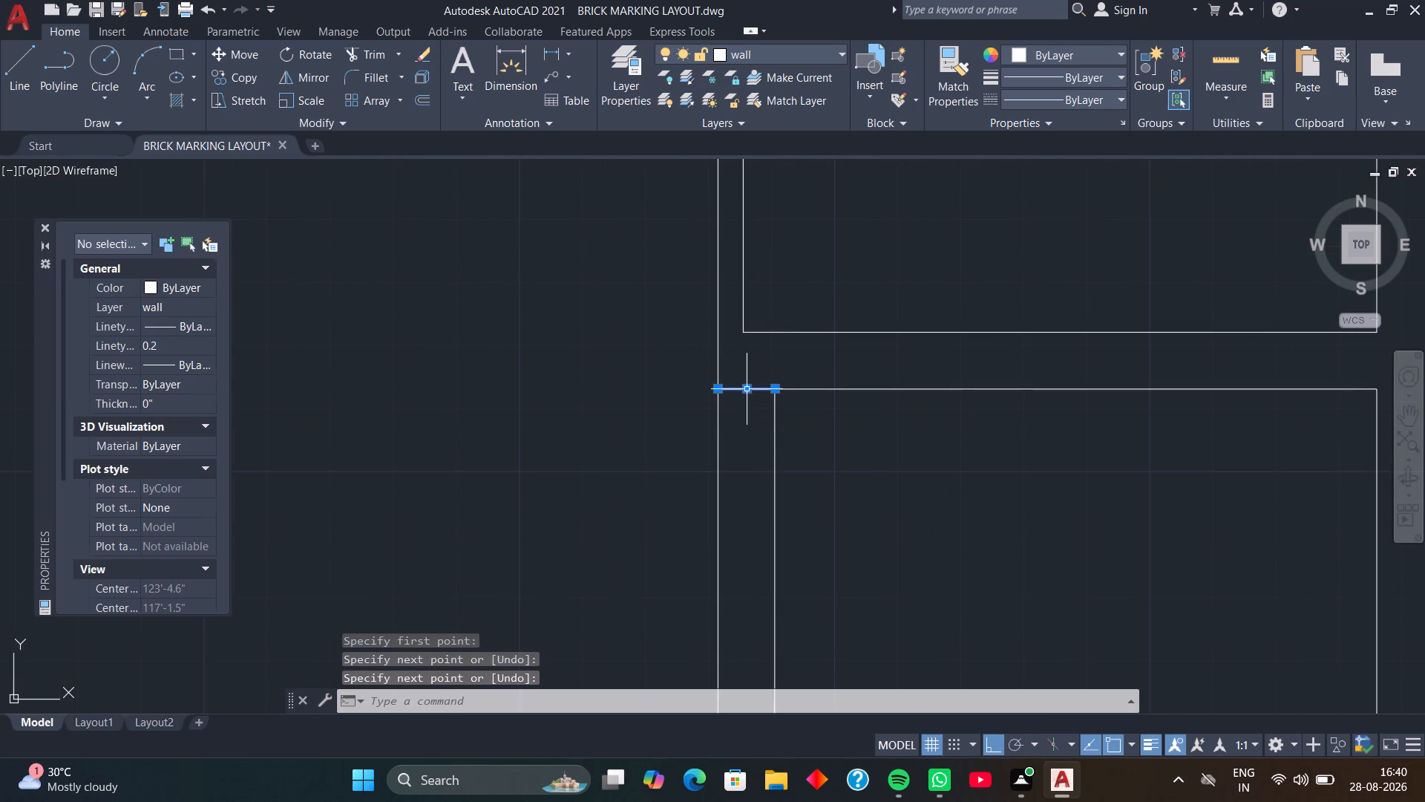
type("m")
key("space")
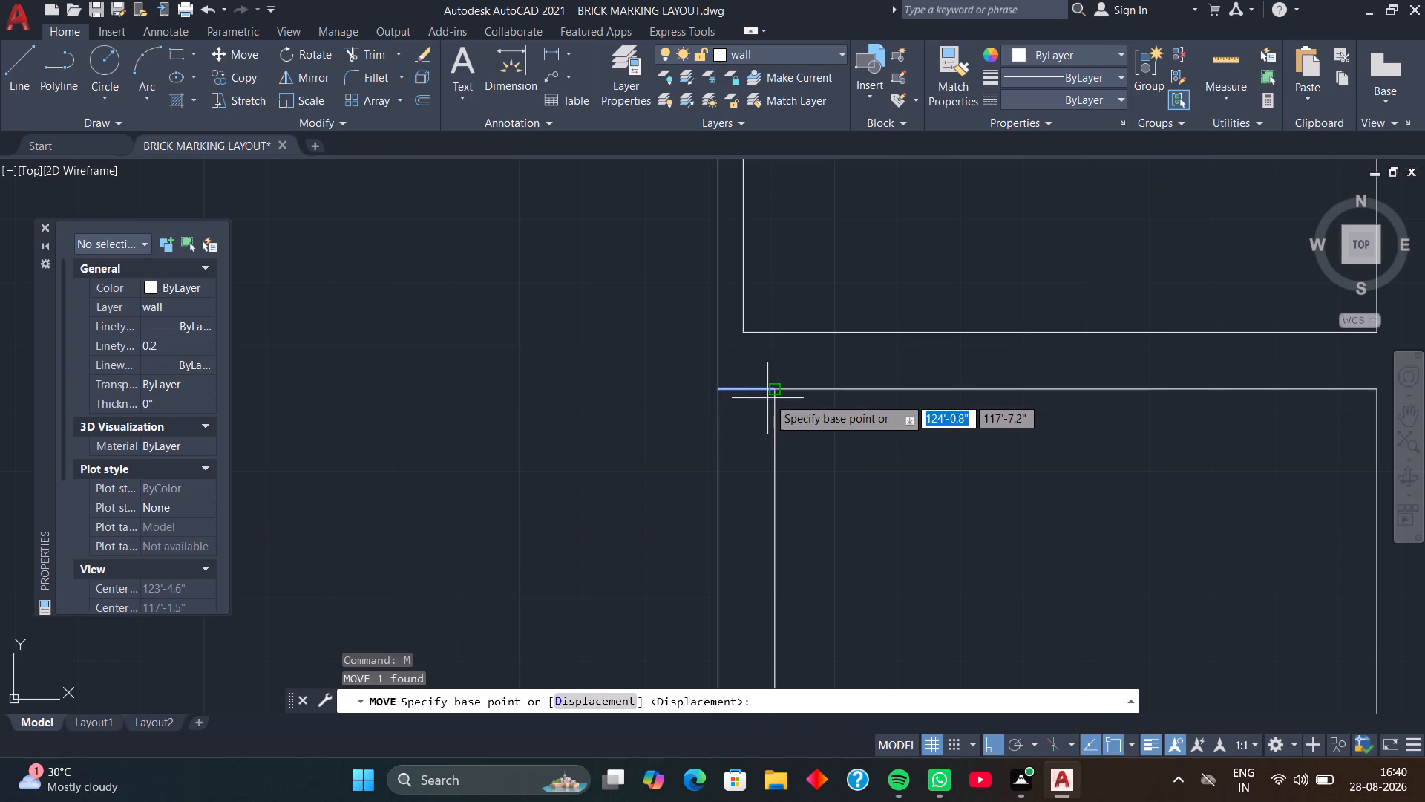
left_click(770, 393)
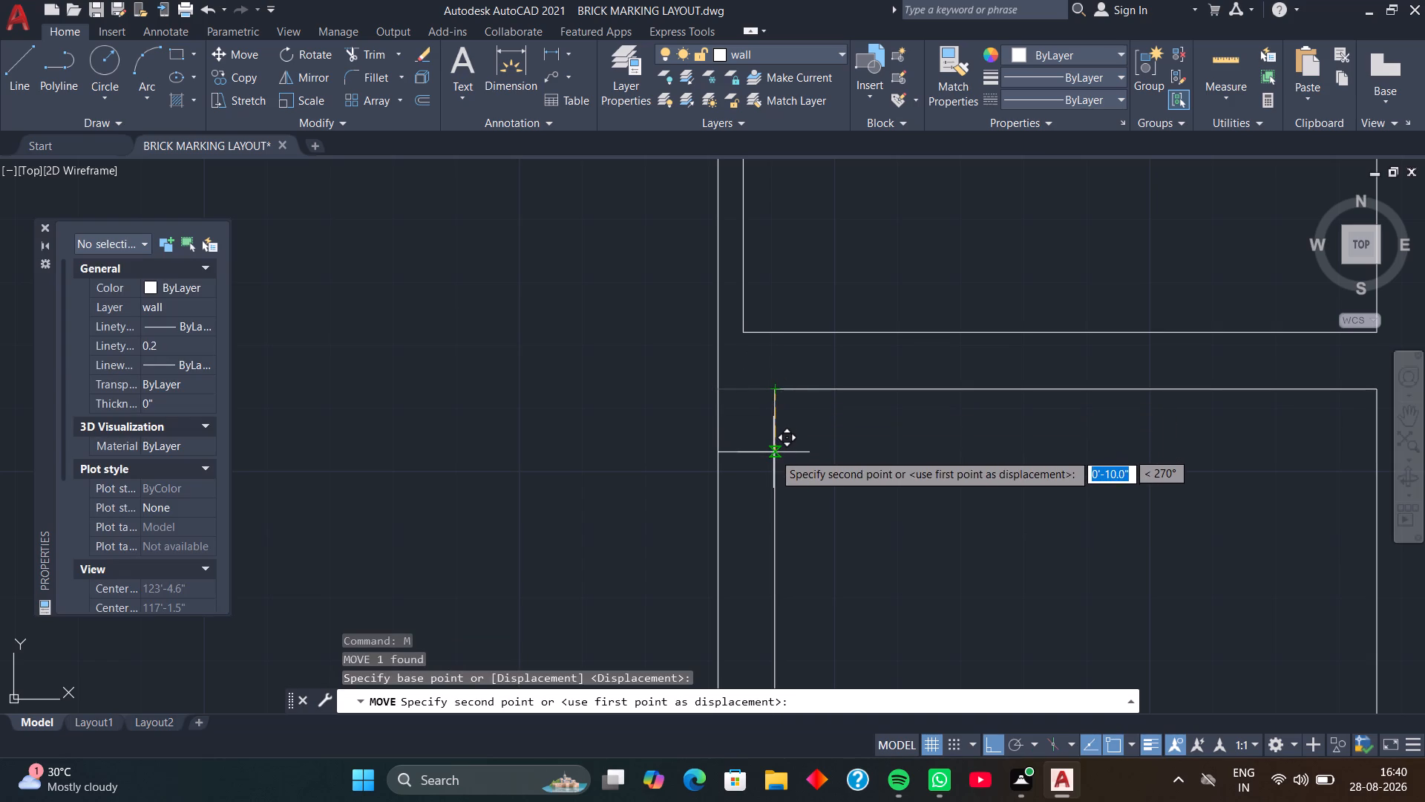
key("9")
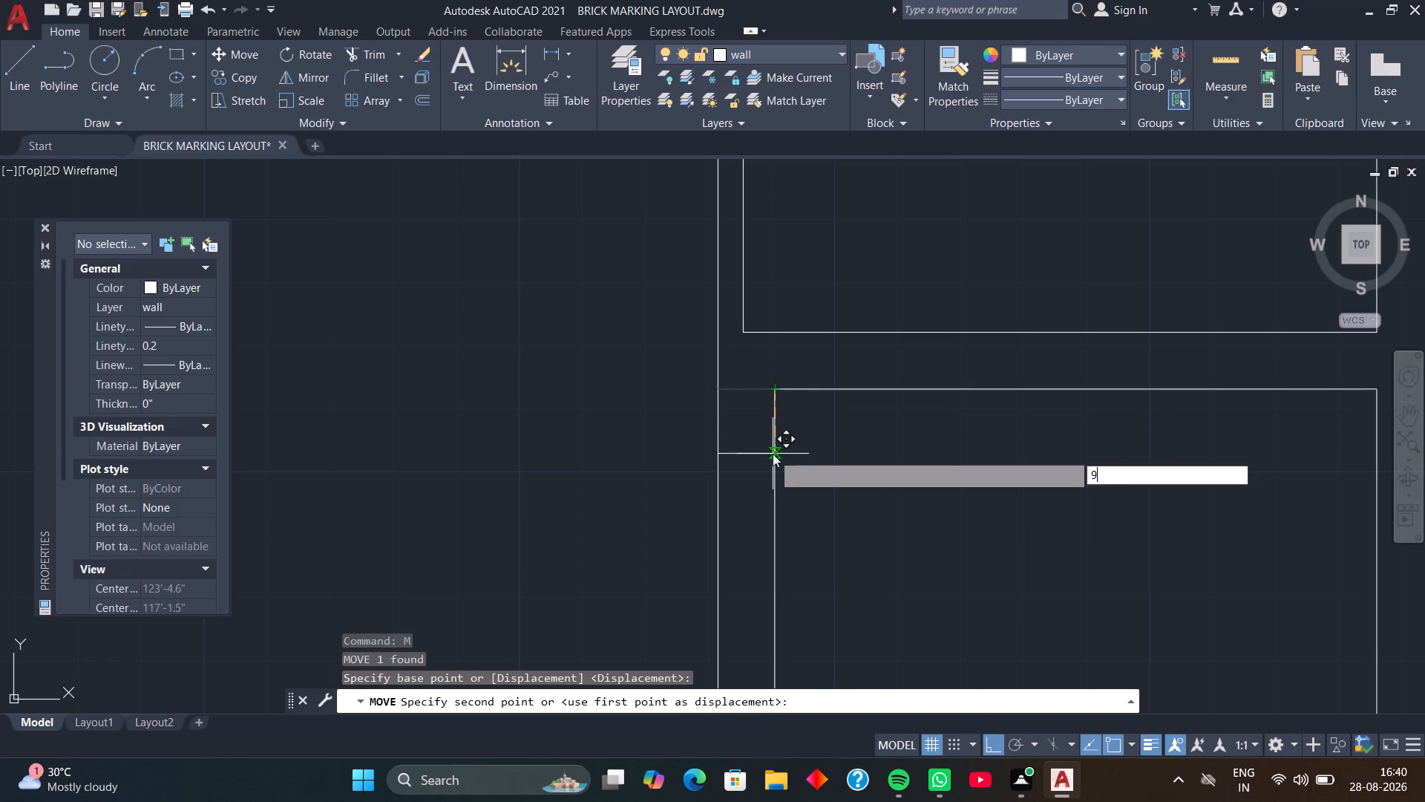
key("Return")
scroll(777, 456, "down", 1)
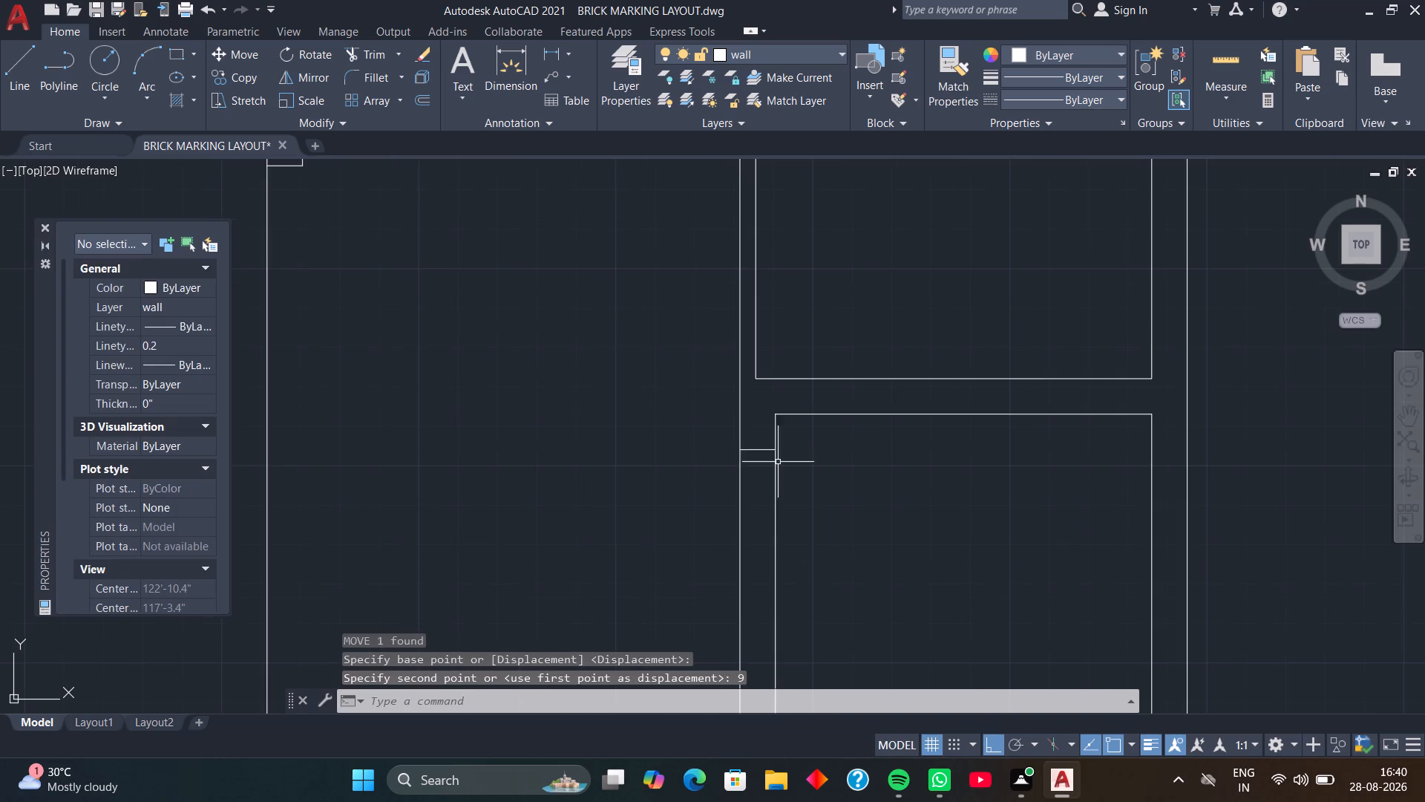
Trim both vertical wall faces below the short cross line, leaving a 9" wall stub.
middle_click_drag(778, 462, 781, 360)
type("tr")
key("space")
left_click_drag(820, 440, 724, 459)
scroll(767, 449, "down", 3)
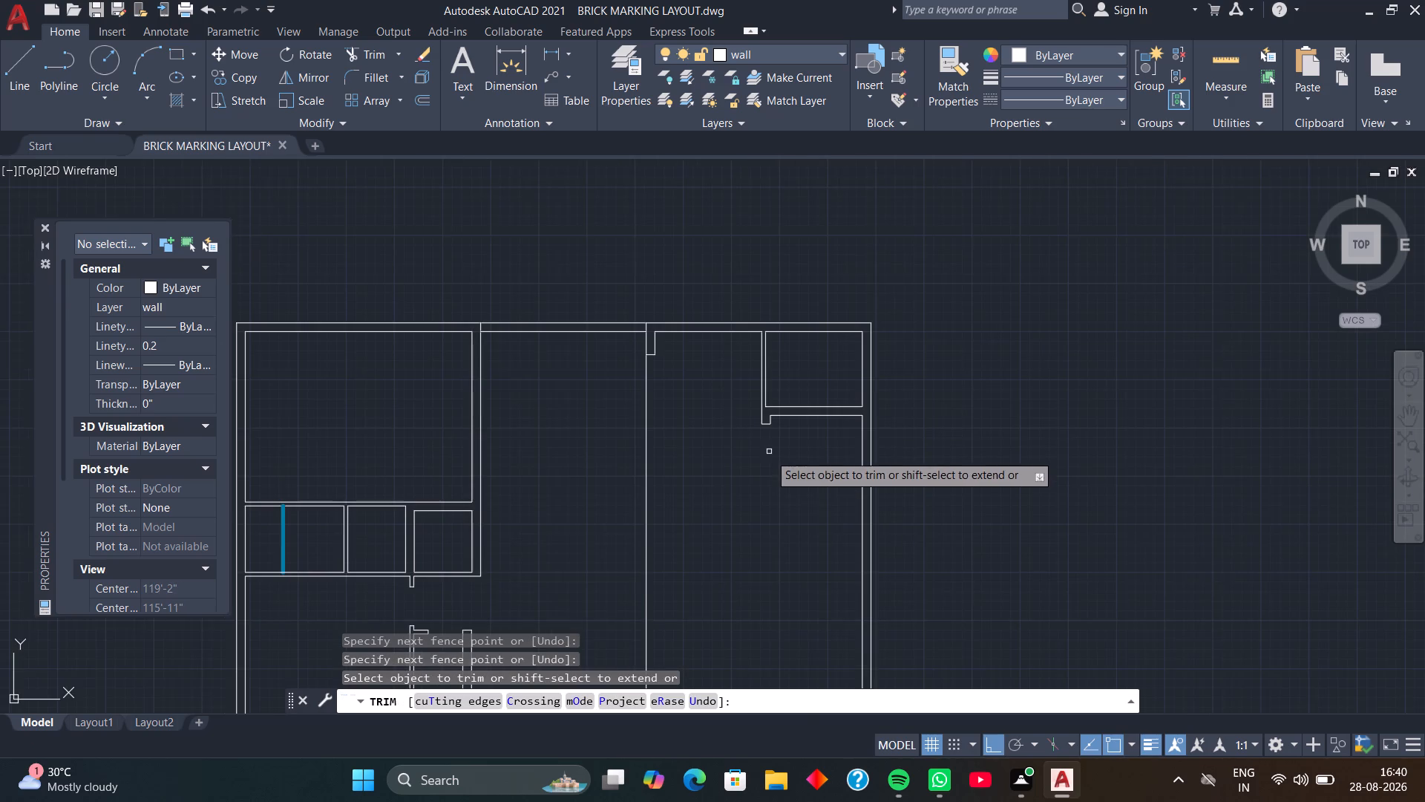
middle_click_drag(770, 458, 786, 374)
middle_click_drag(791, 401, 753, 367)
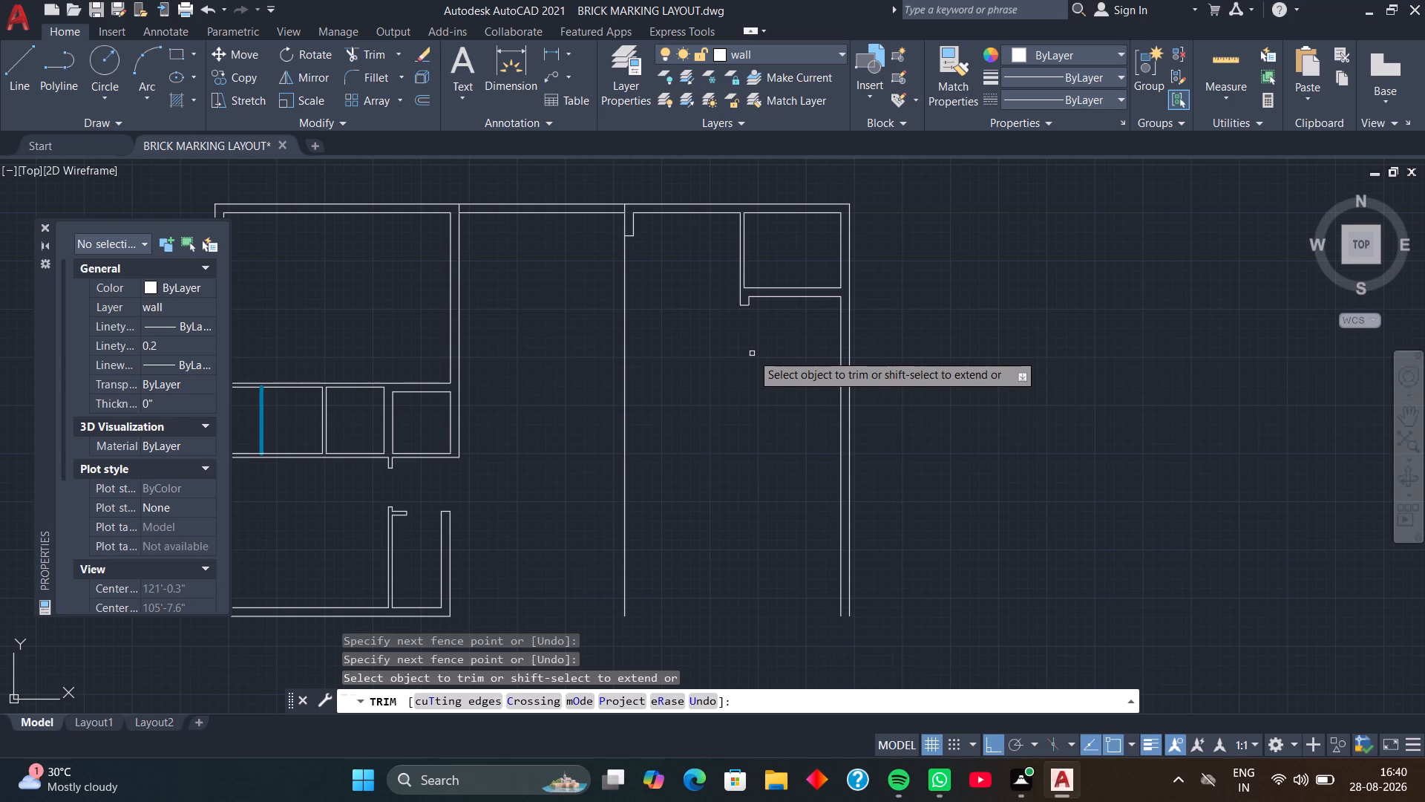
scroll(750, 349, "up", 2)
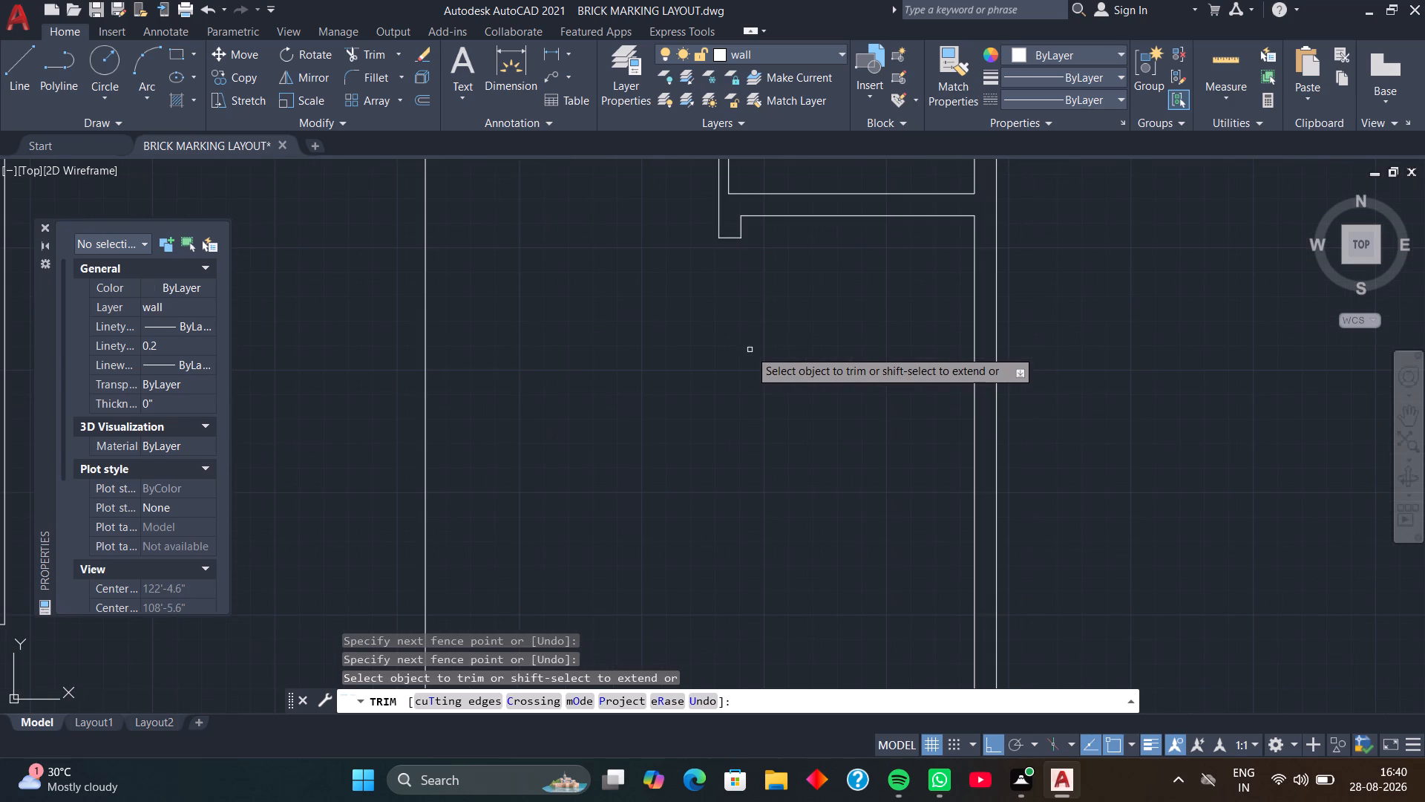
key("space")
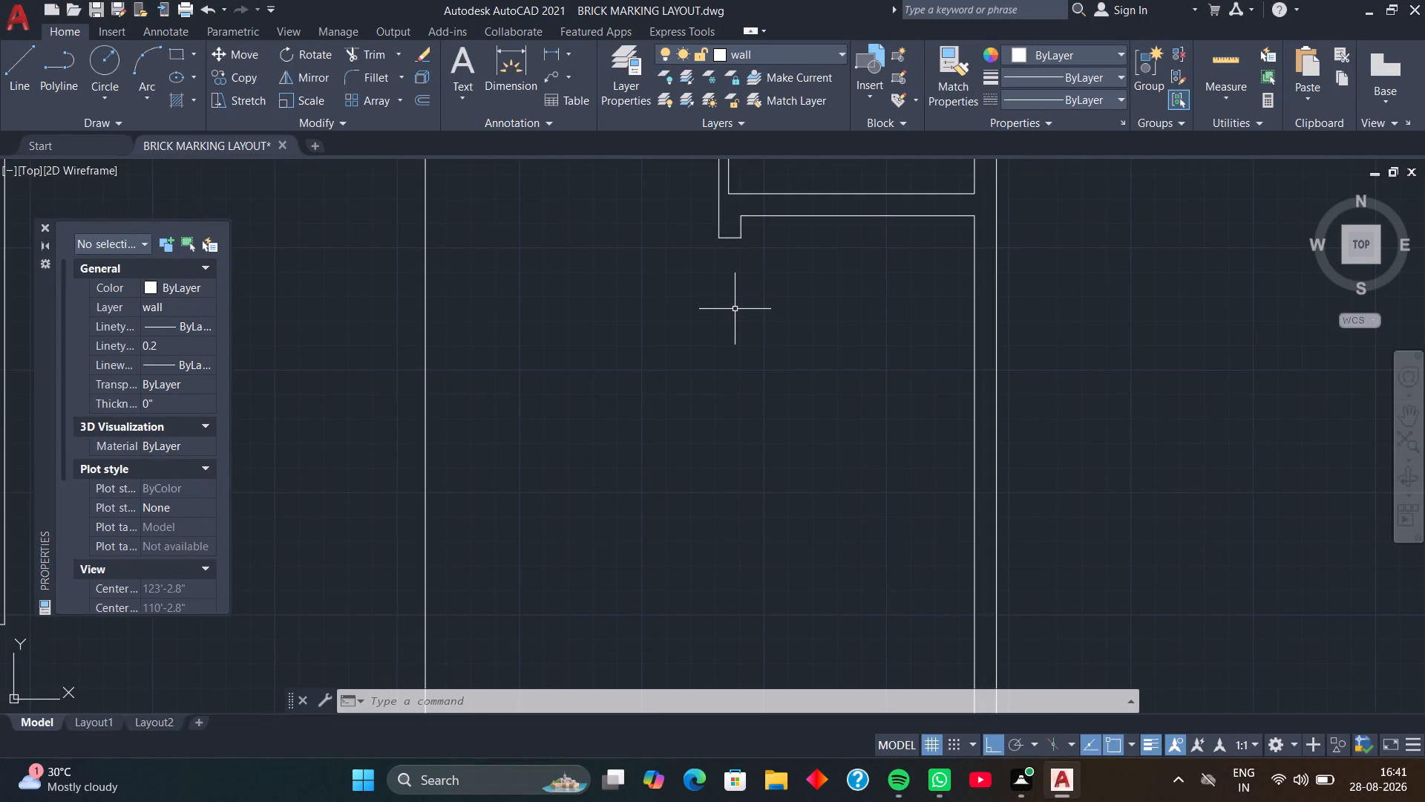
Draw a vertical ray straight down from the lower right corner of the 9" wall stub.
scroll(712, 281, "up", 2)
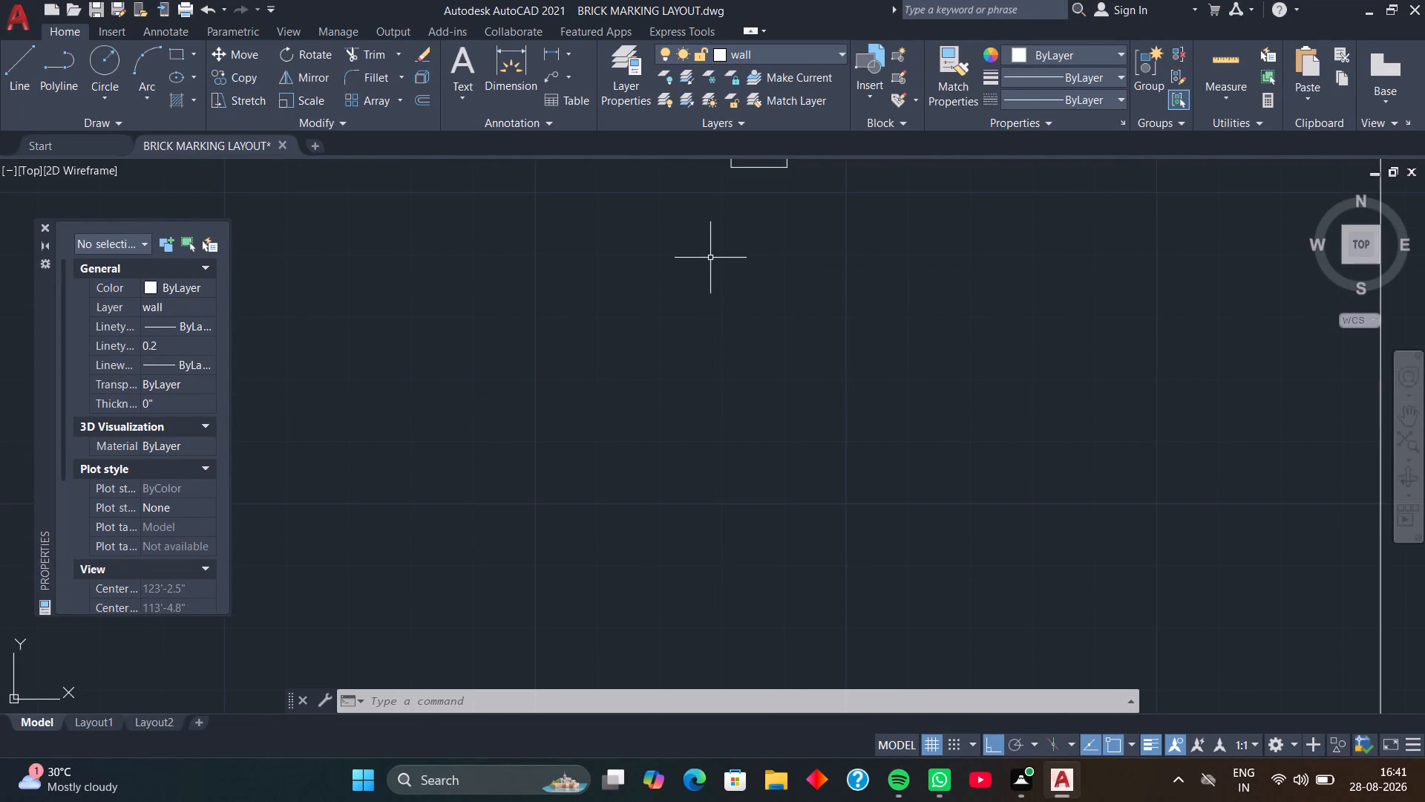
middle_click_drag(710, 256, 693, 322)
middle_click_drag(699, 310, 702, 363)
key("r")
key("a")
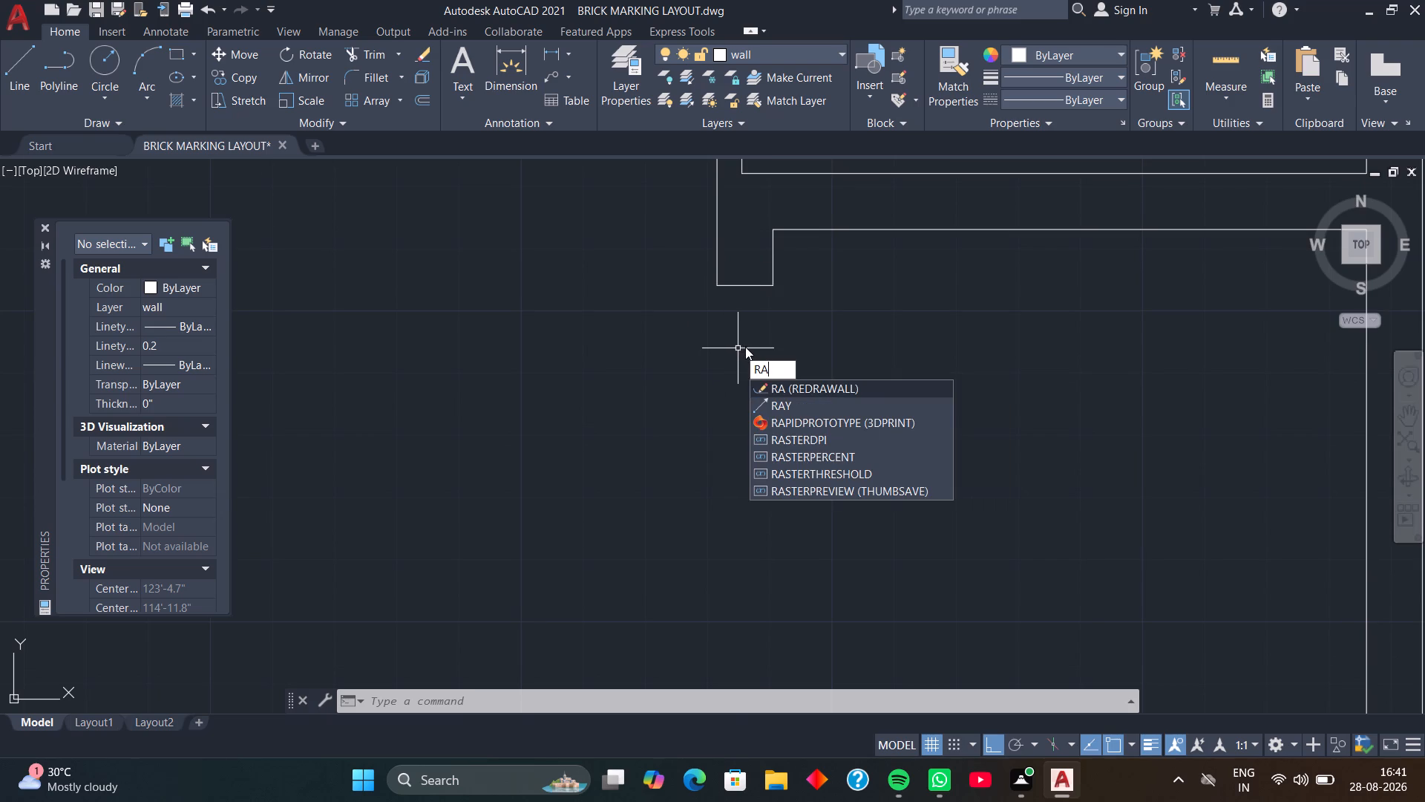
key("y")
key("space")
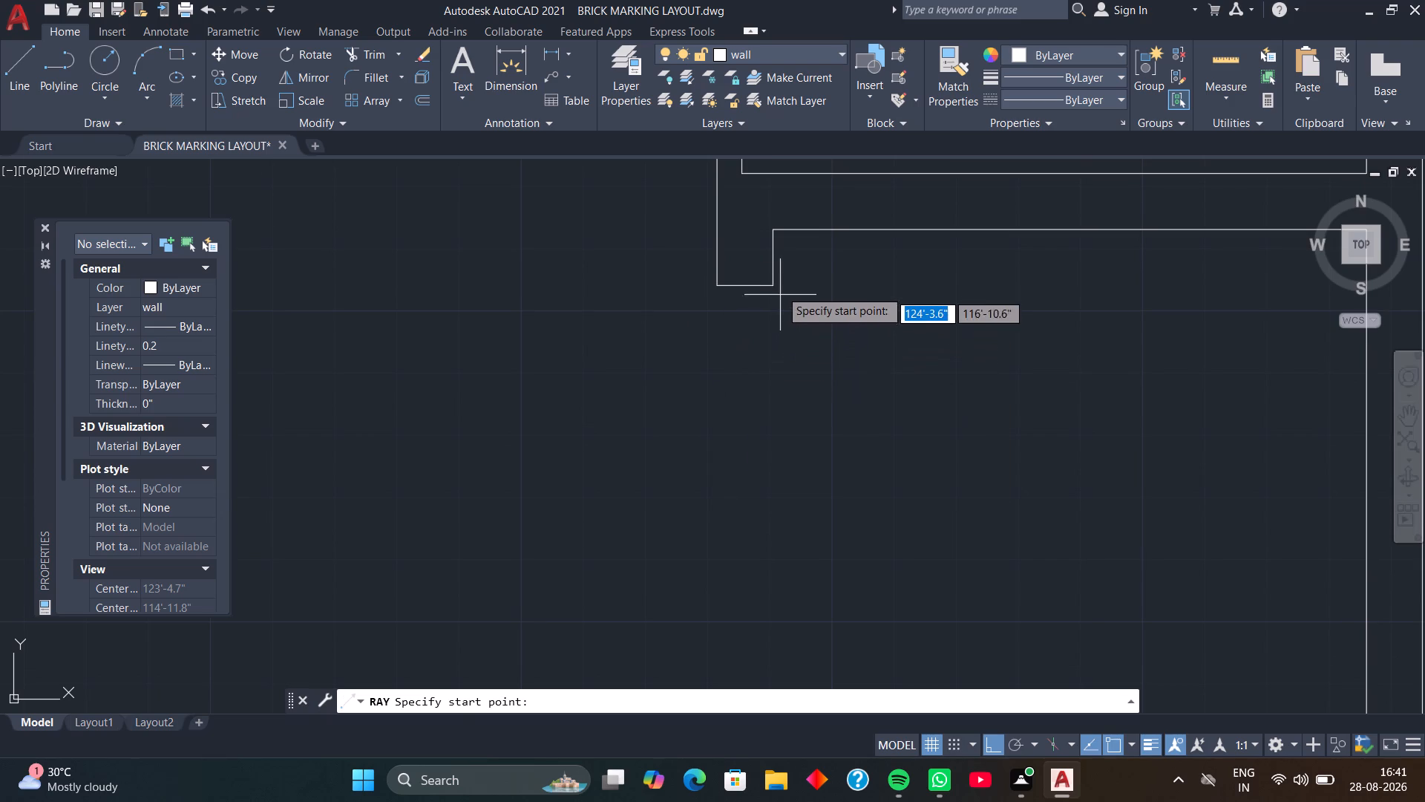
left_click(775, 289)
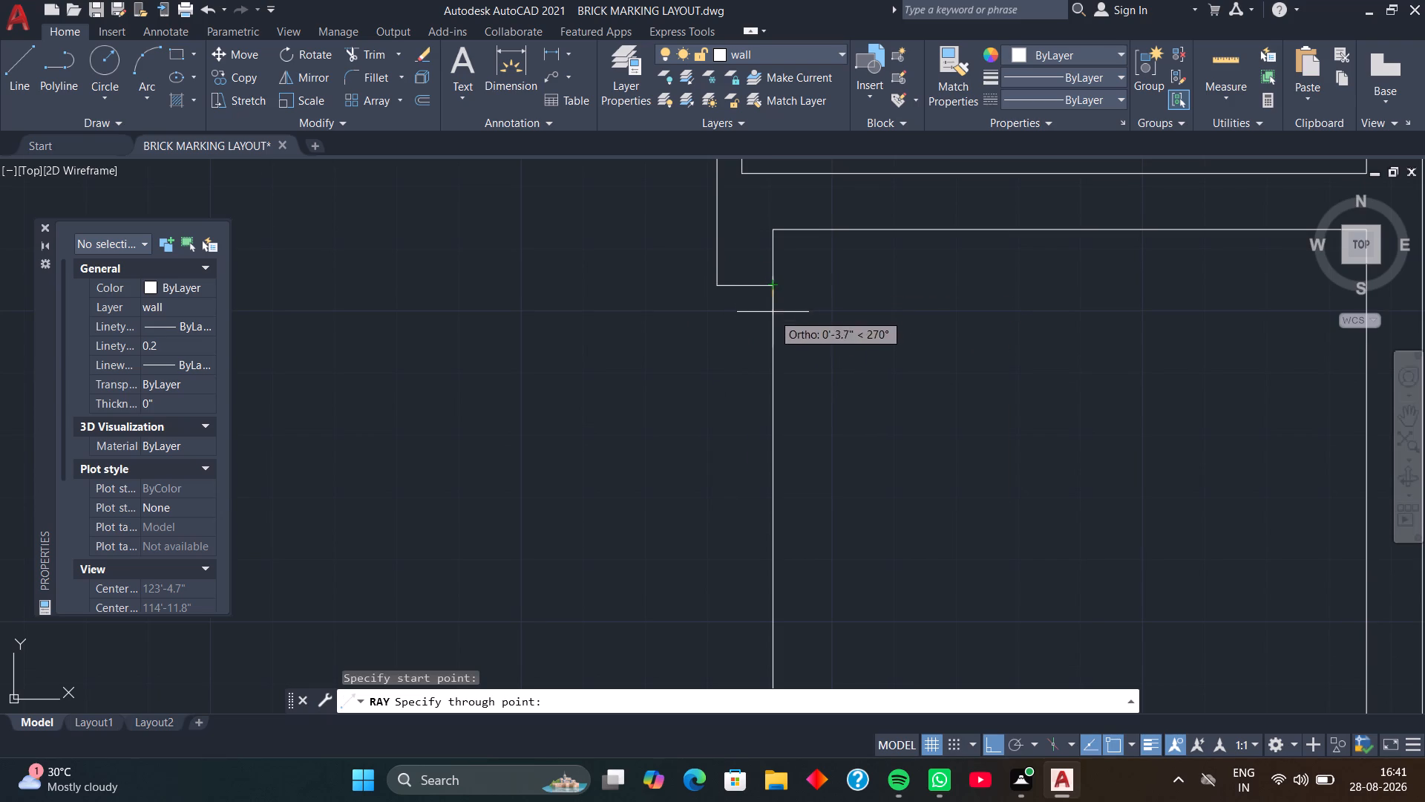
left_click(777, 396)
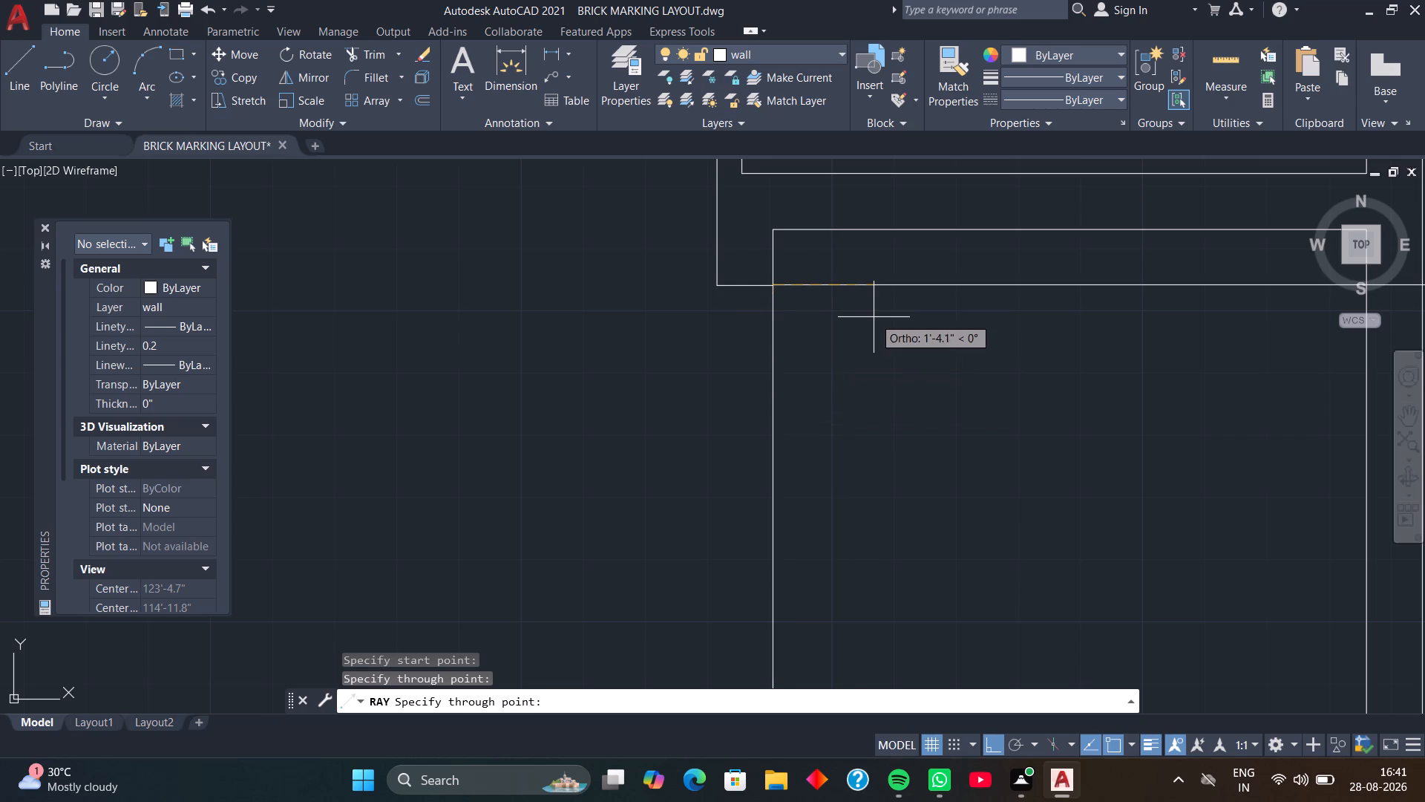
key("space")
Extend the lower line of the top right room's bottom wall to the outer face of the outer right wall.
scroll(830, 327, "down", 2)
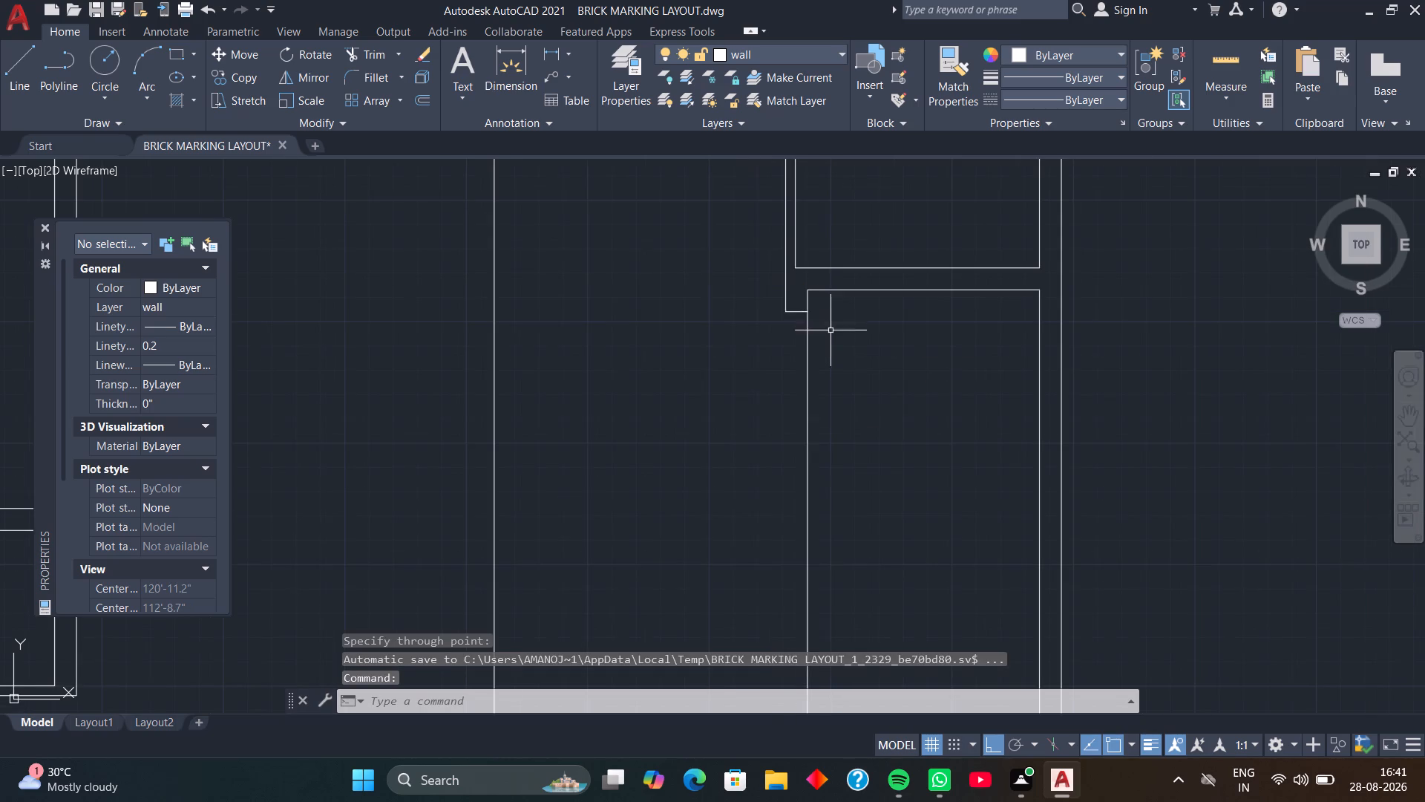
middle_click_drag(831, 330, 775, 288)
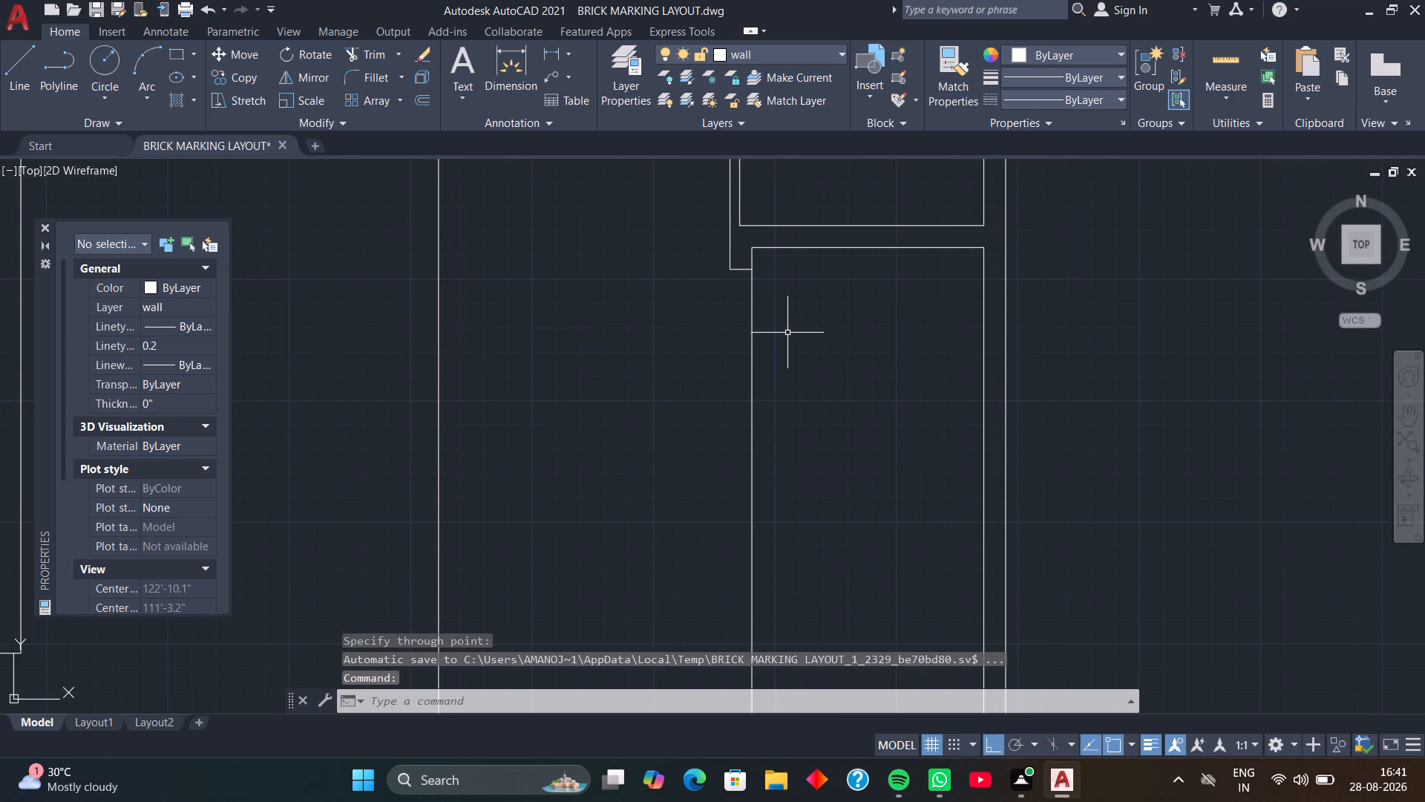
middle_click_drag(784, 333, 718, 325)
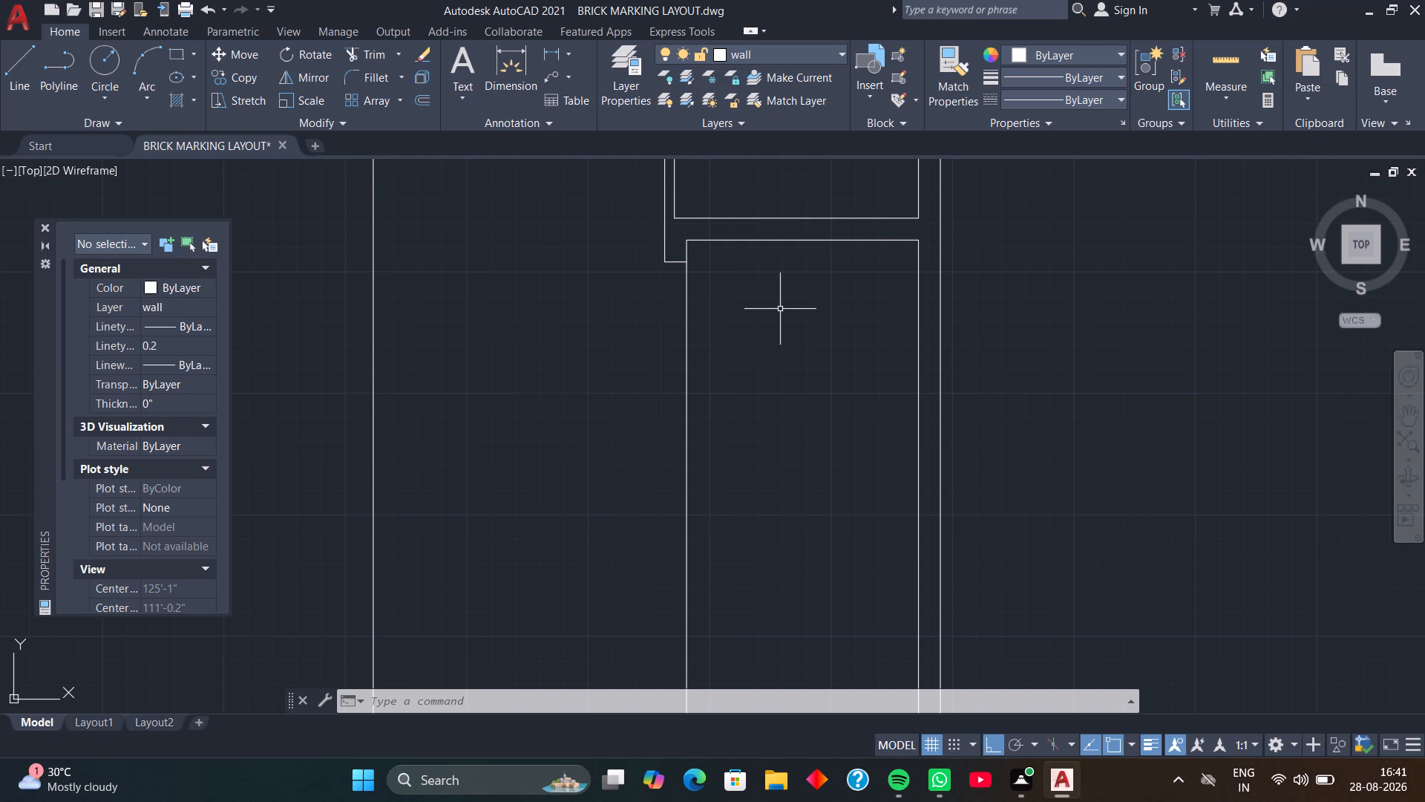
key("e")
type("x")
key("space")
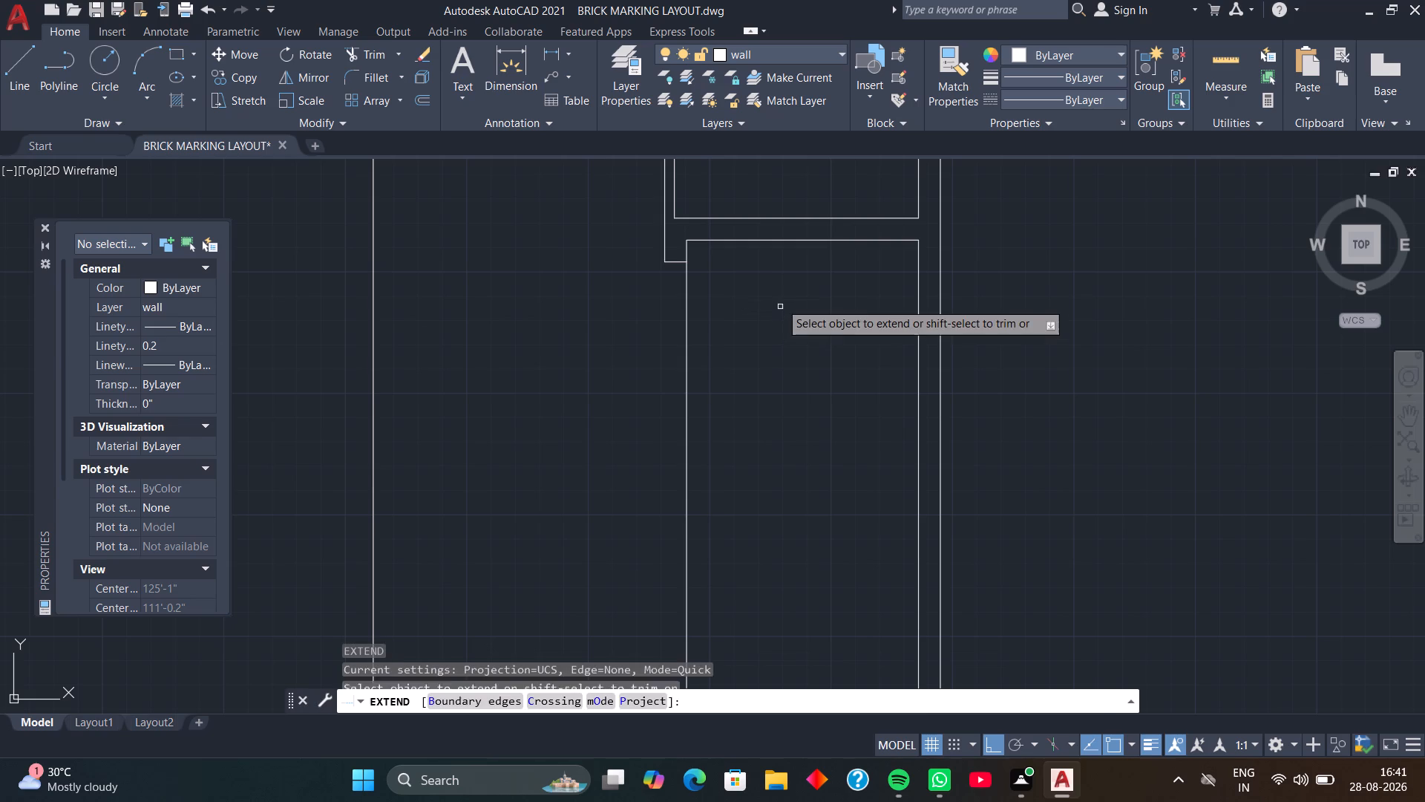
left_click(829, 238)
key("space")
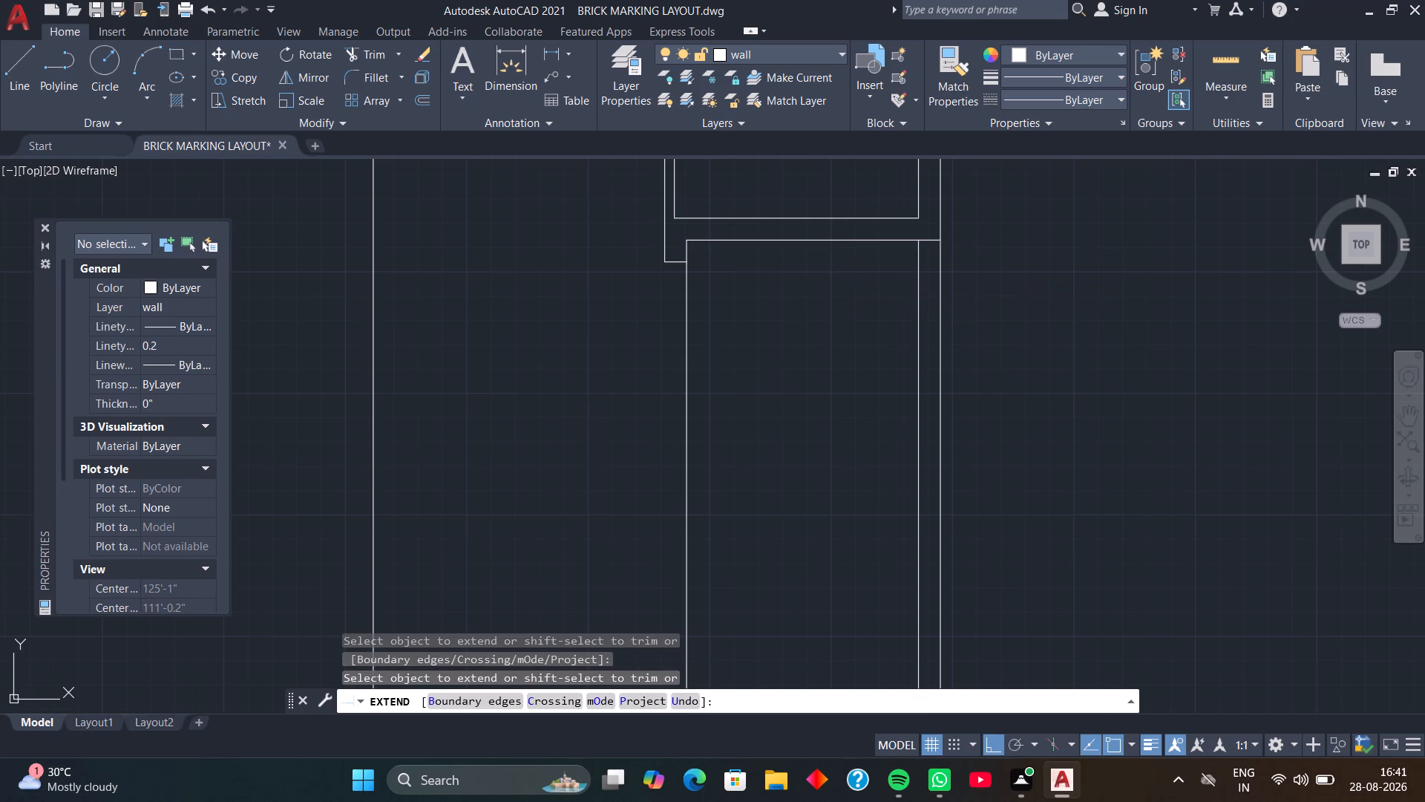
Trim both faces of the outer right wall below the top right room's bottom wall.
type("tr")
key("space")
left_click_drag(852, 296, 901, 294)
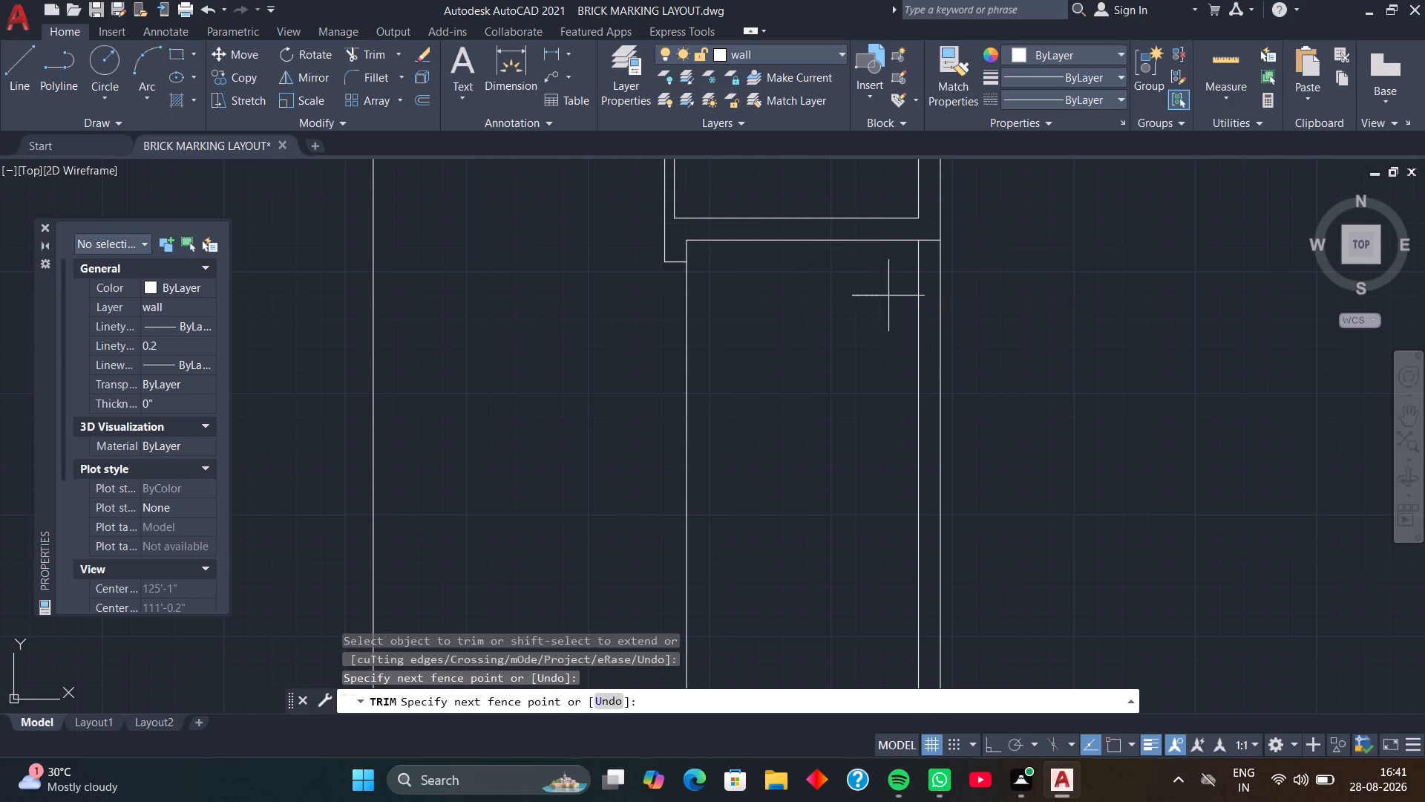
left_click_drag(901, 294, 971, 290)
key("space")
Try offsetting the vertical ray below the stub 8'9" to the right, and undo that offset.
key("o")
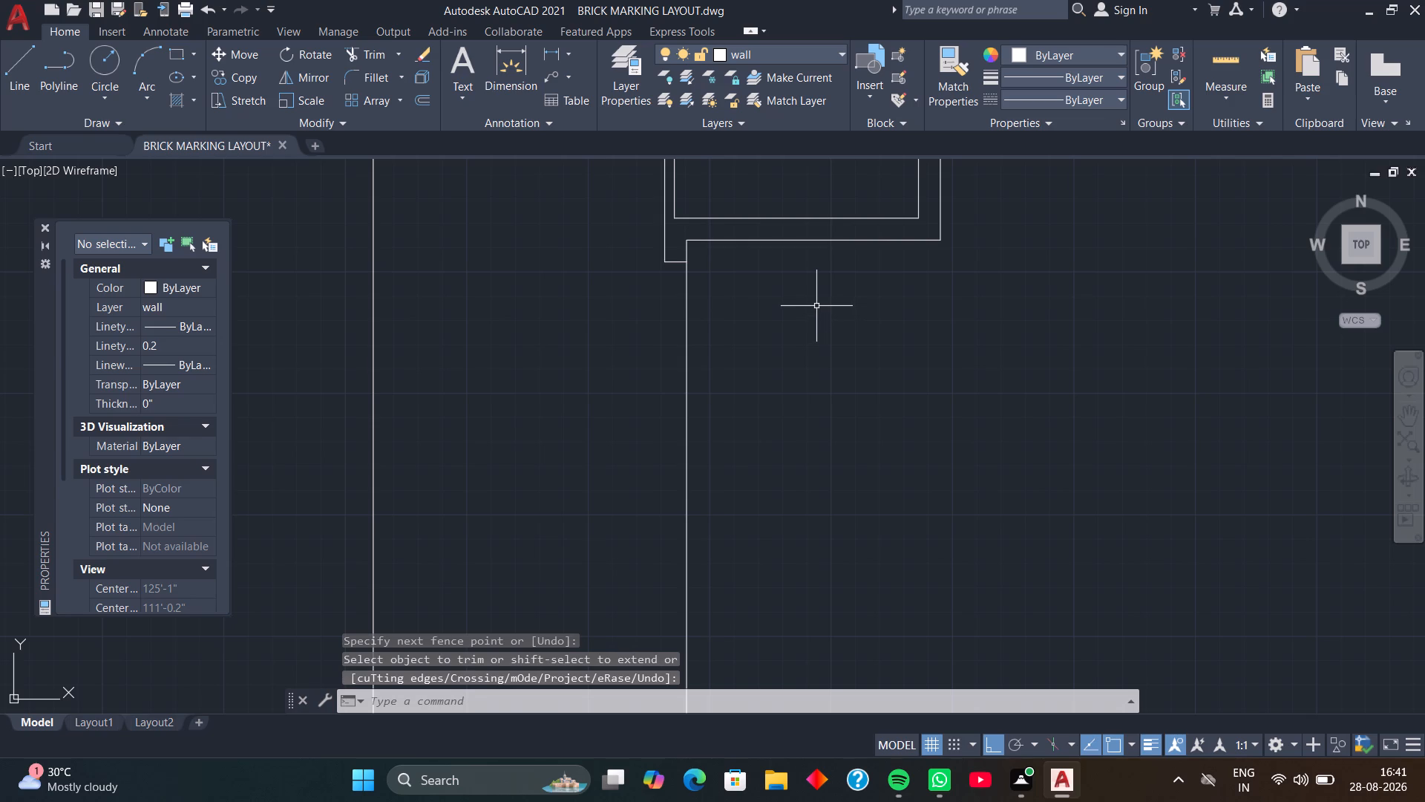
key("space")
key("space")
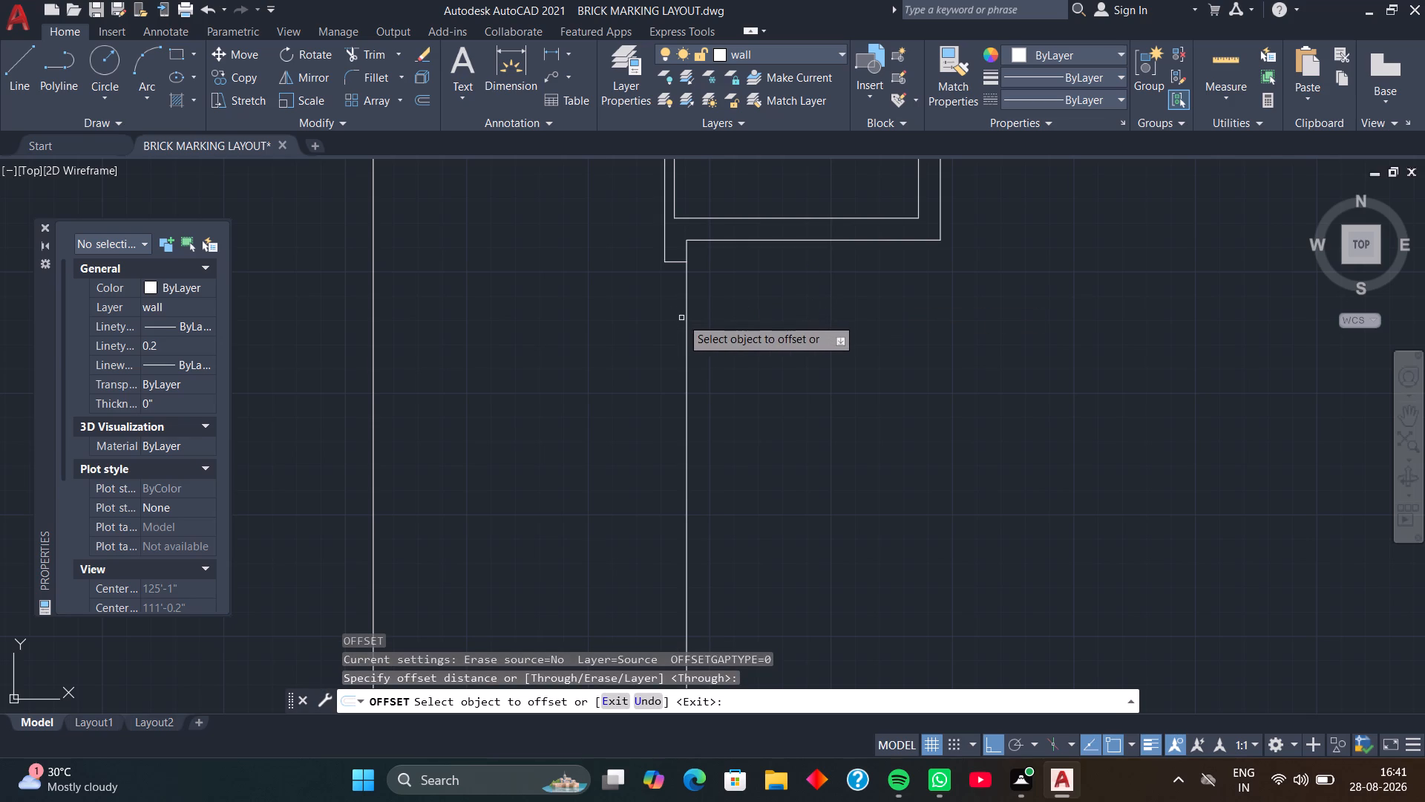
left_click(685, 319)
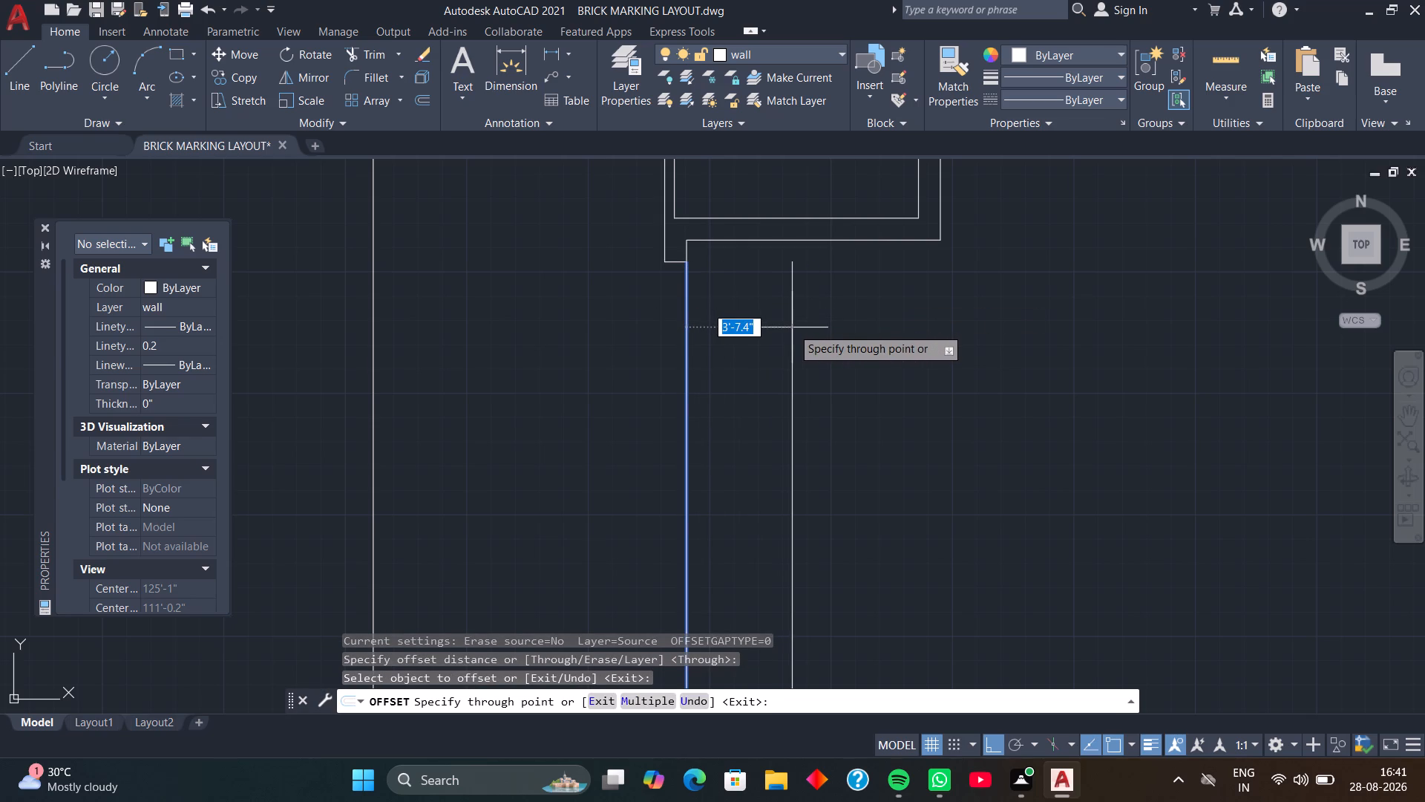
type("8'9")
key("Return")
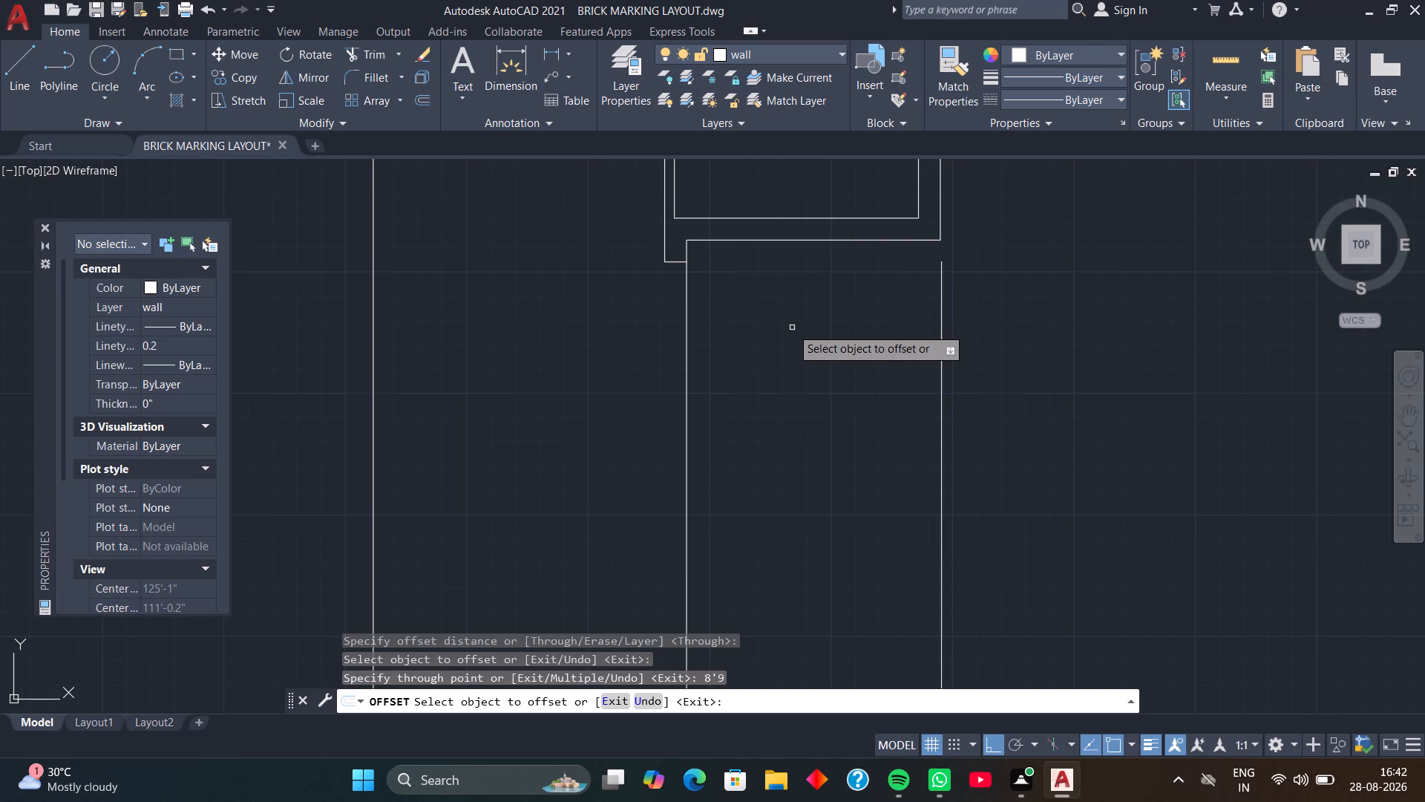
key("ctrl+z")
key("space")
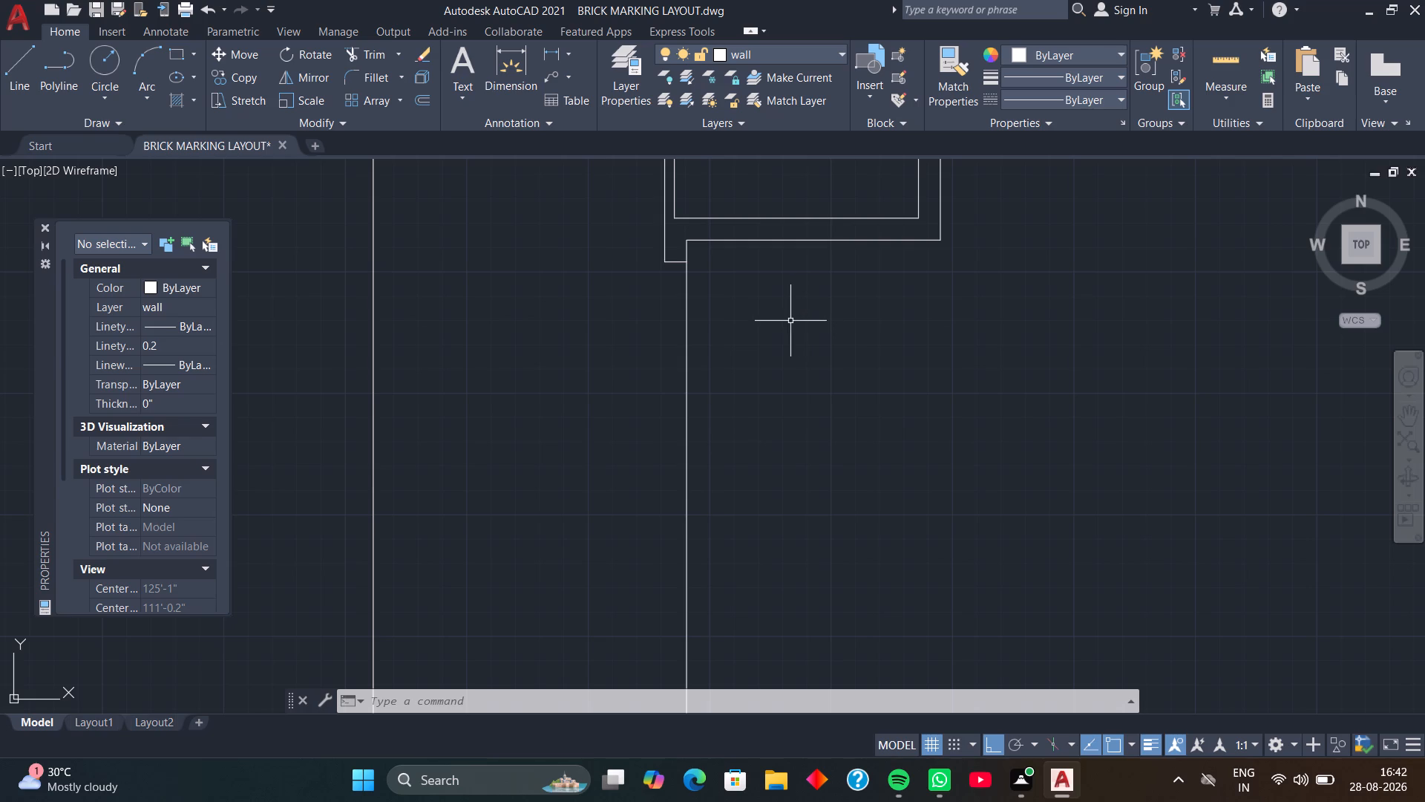
Offset the vertical ray 6'6" to the right, and offset that copy another 4" to the right for a wall.
key("o")
key("space")
key("space")
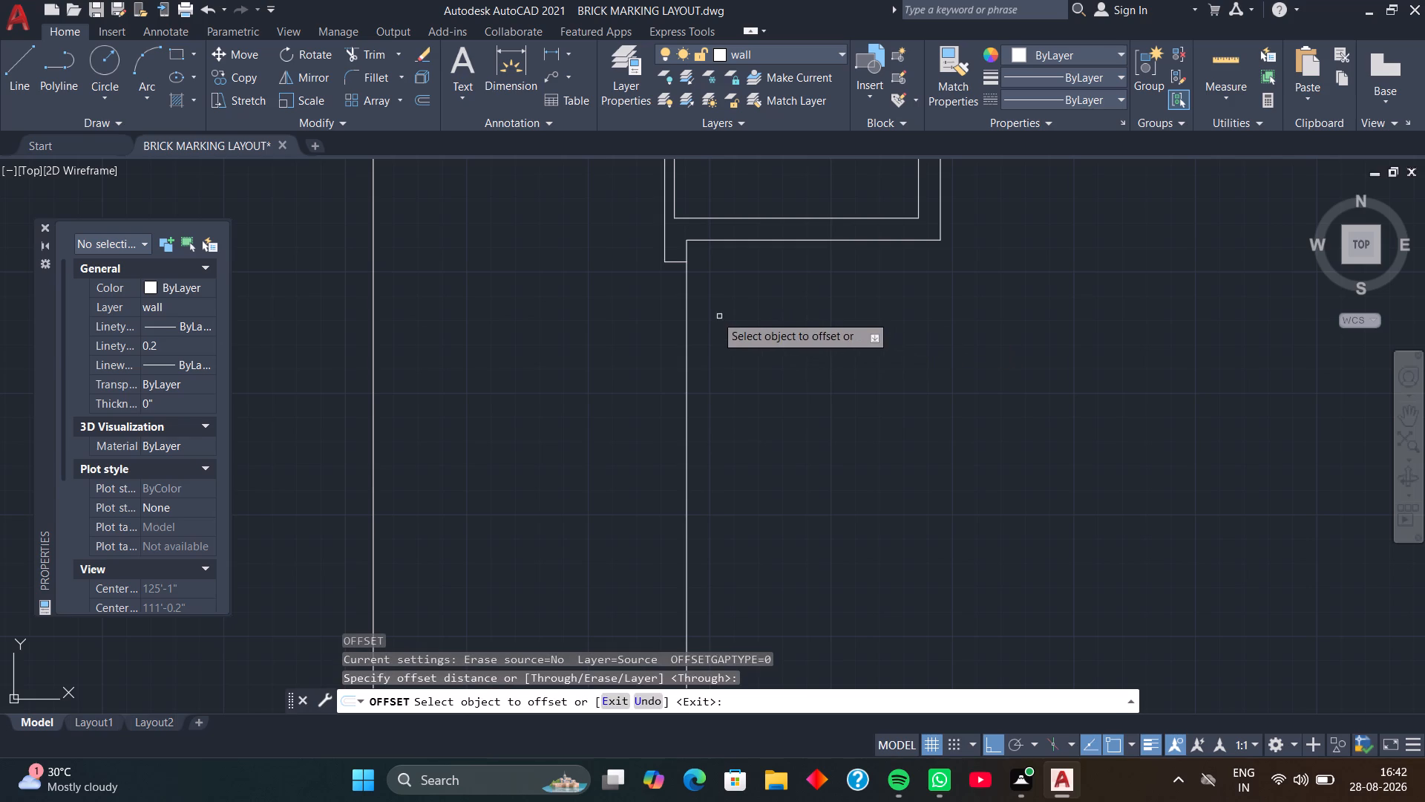
left_click(684, 310)
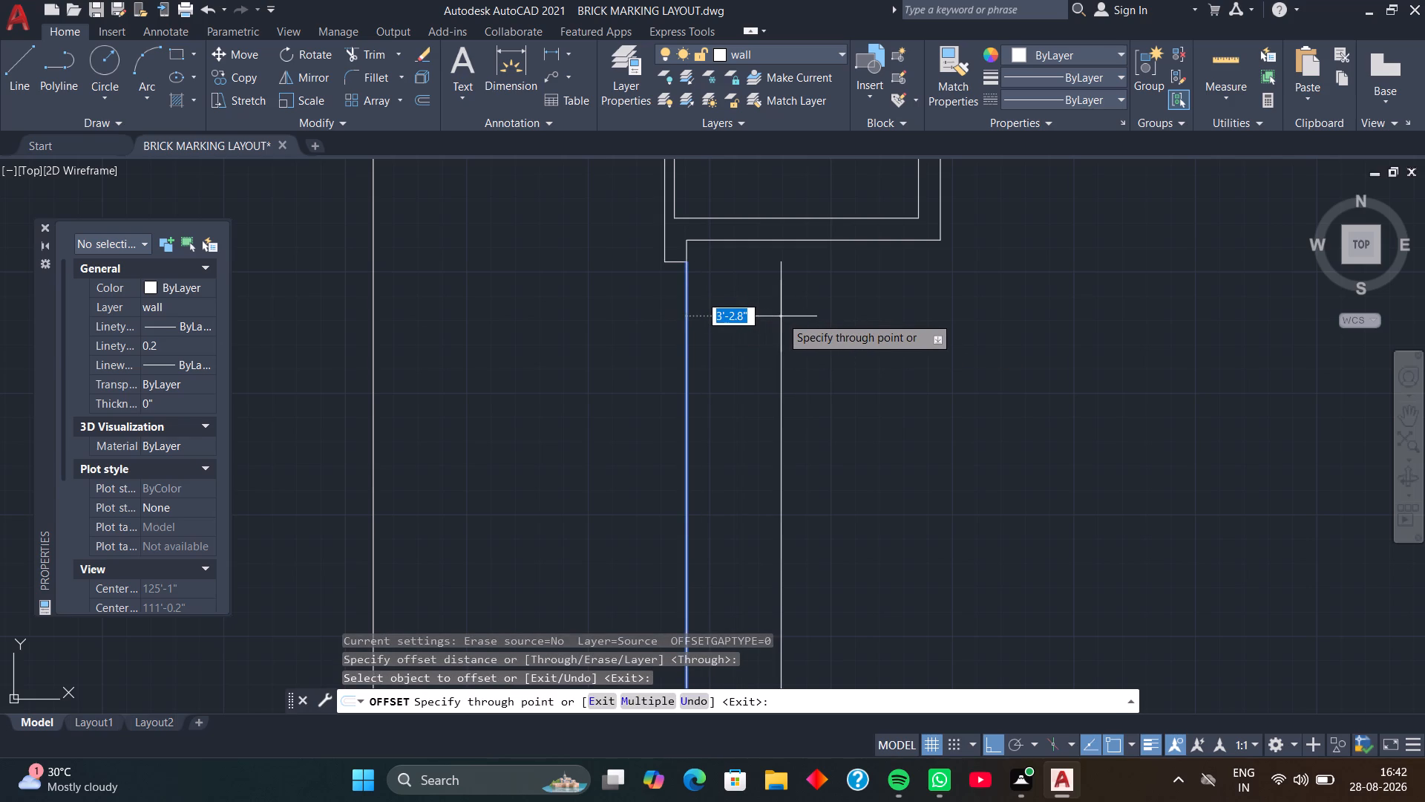
type("6'6")
key("Return")
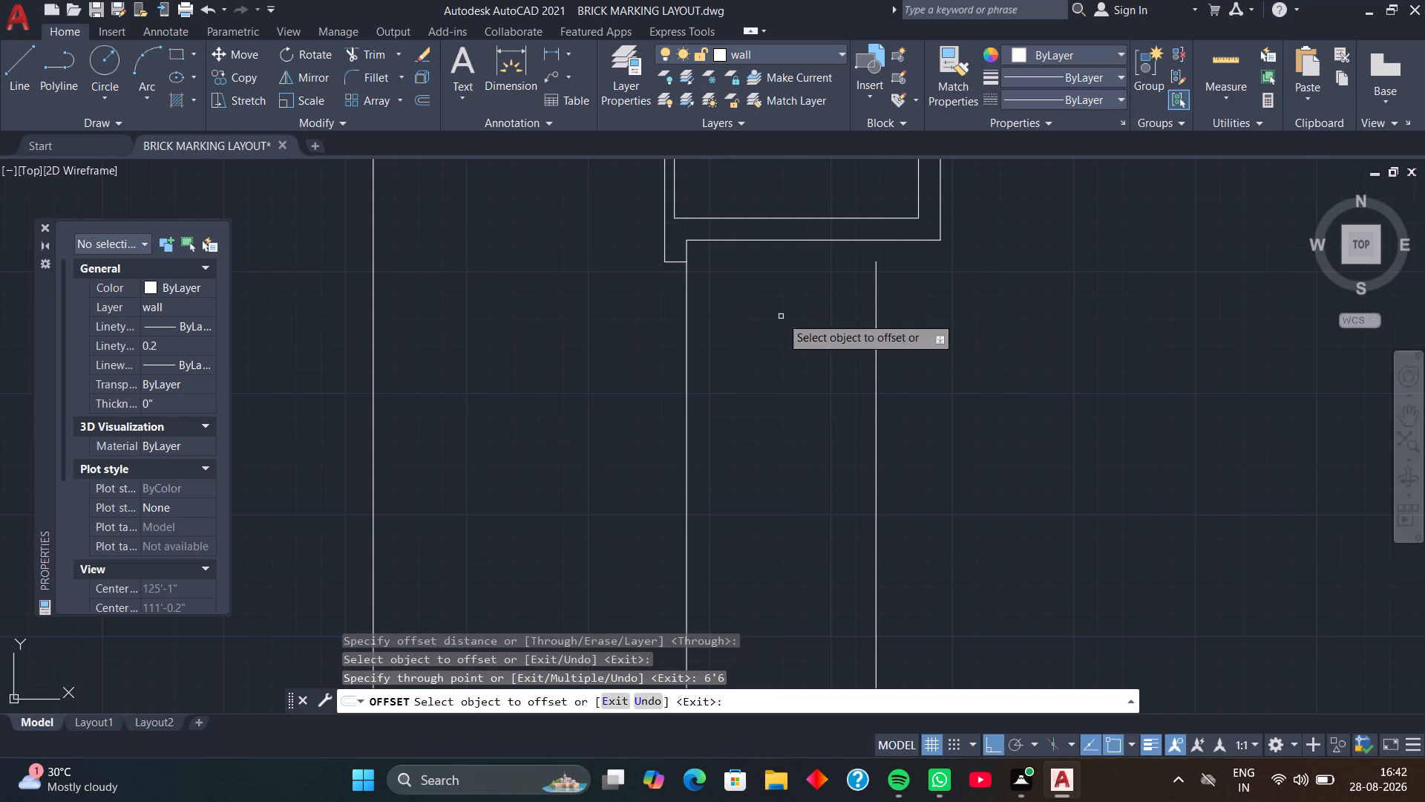
left_click(877, 319)
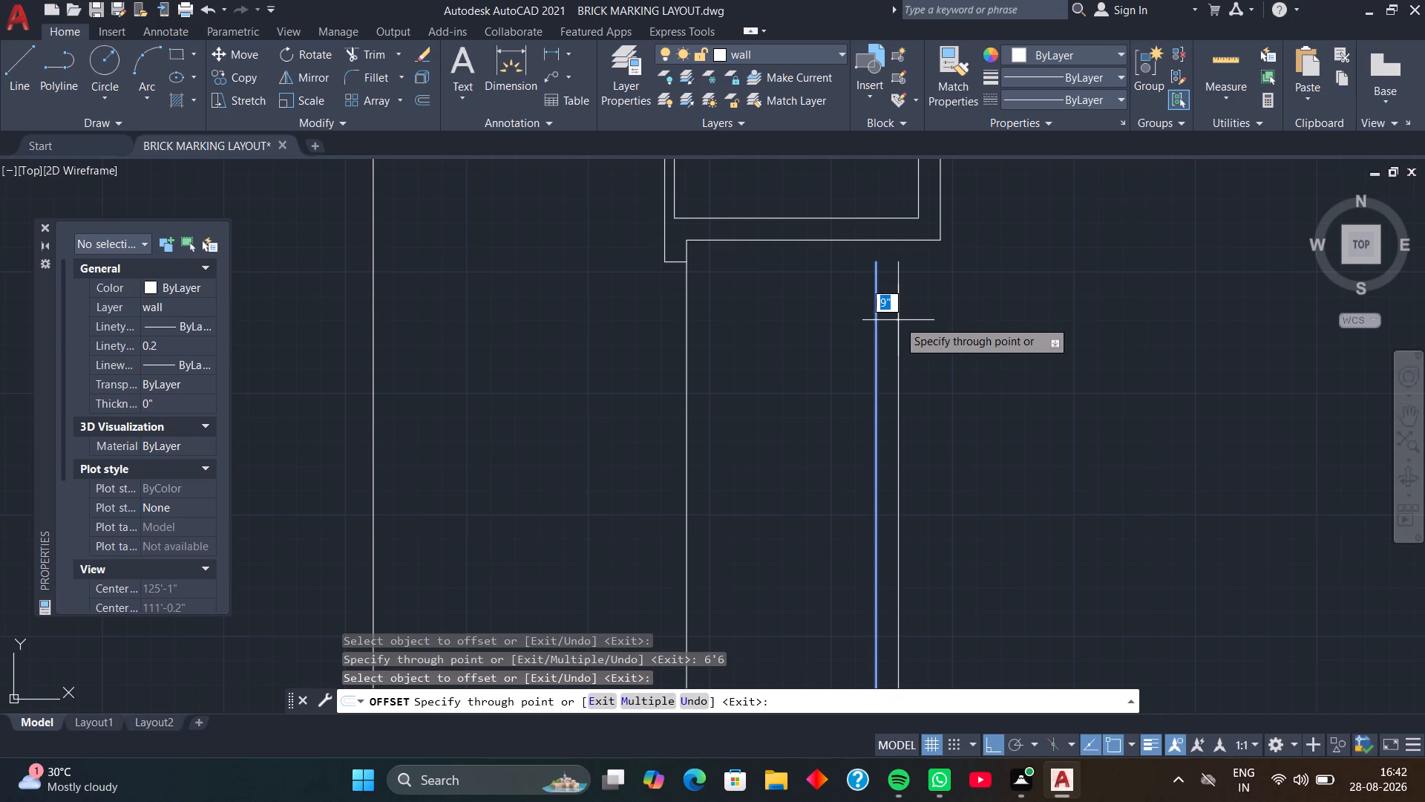
key("4")
key("Return")
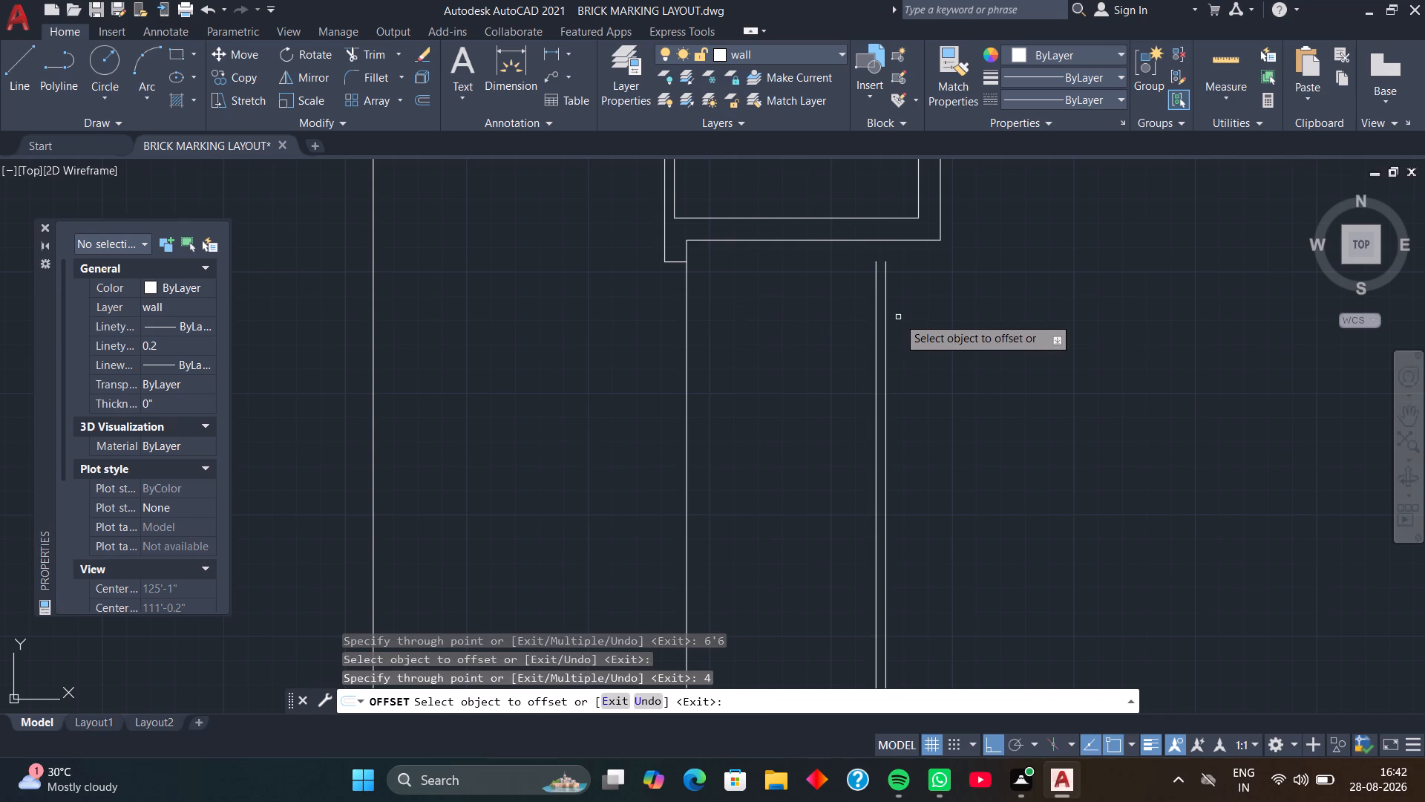
key("space")
Extend both faces of the 4" wall up to the top right room's lower wall line.
key("e")
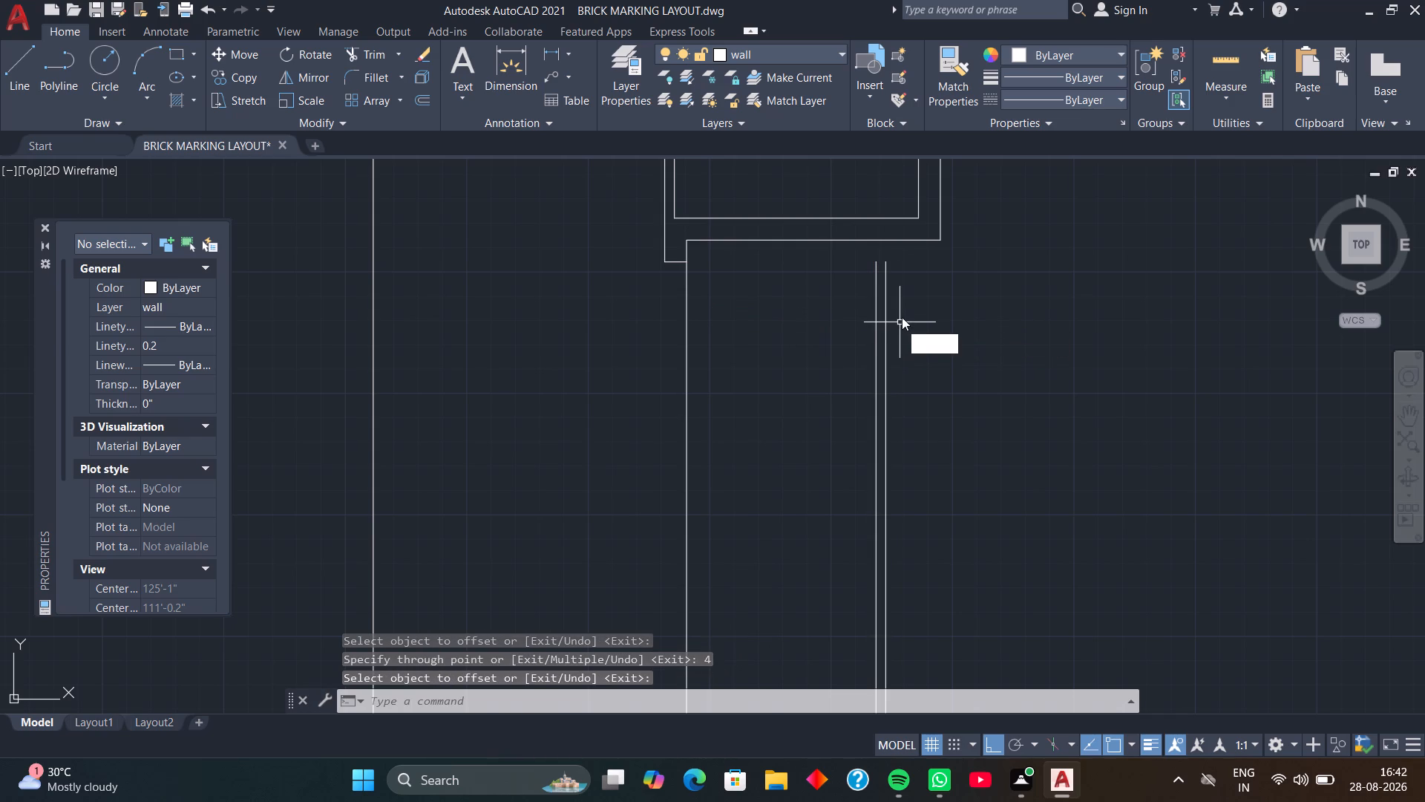
type("x")
key("space")
left_click_drag(902, 316, 858, 330)
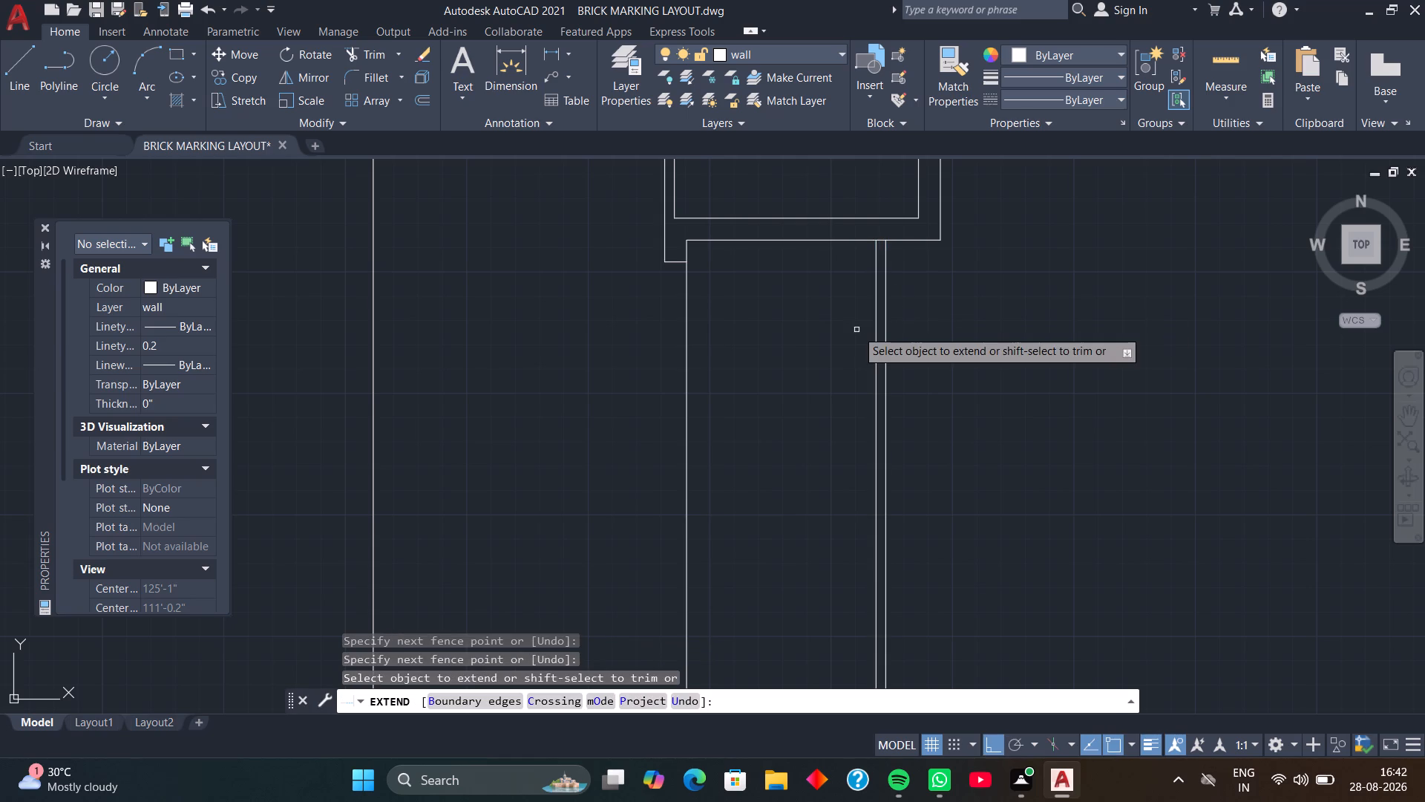
key("space")
Trim the horizontal wall line between the two faces of the 4" wall to open the junction.
type("tr")
key("space")
scroll(862, 282, "up", 4)
middle_click_drag(877, 232, 854, 374)
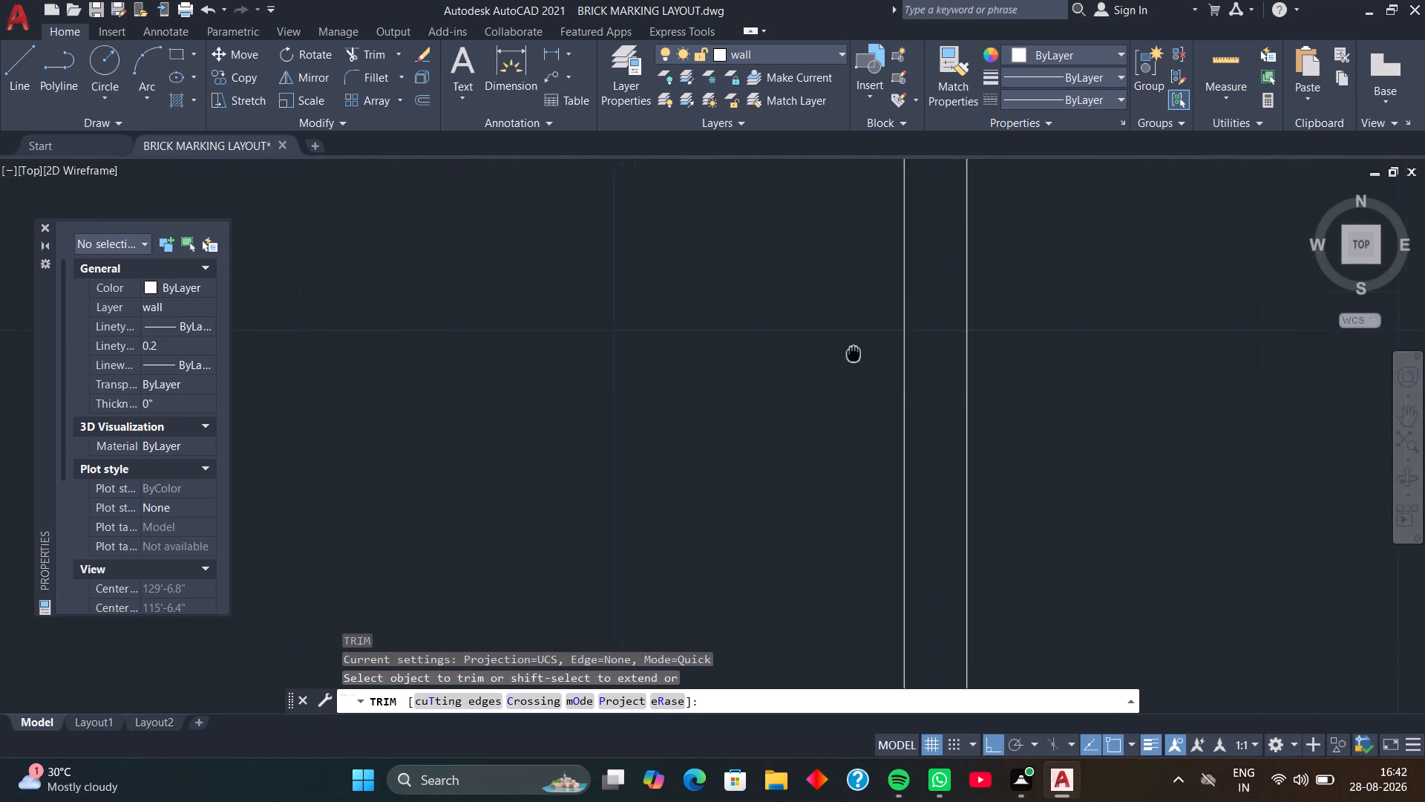
middle_click_drag(854, 374, 850, 423)
left_click(926, 211)
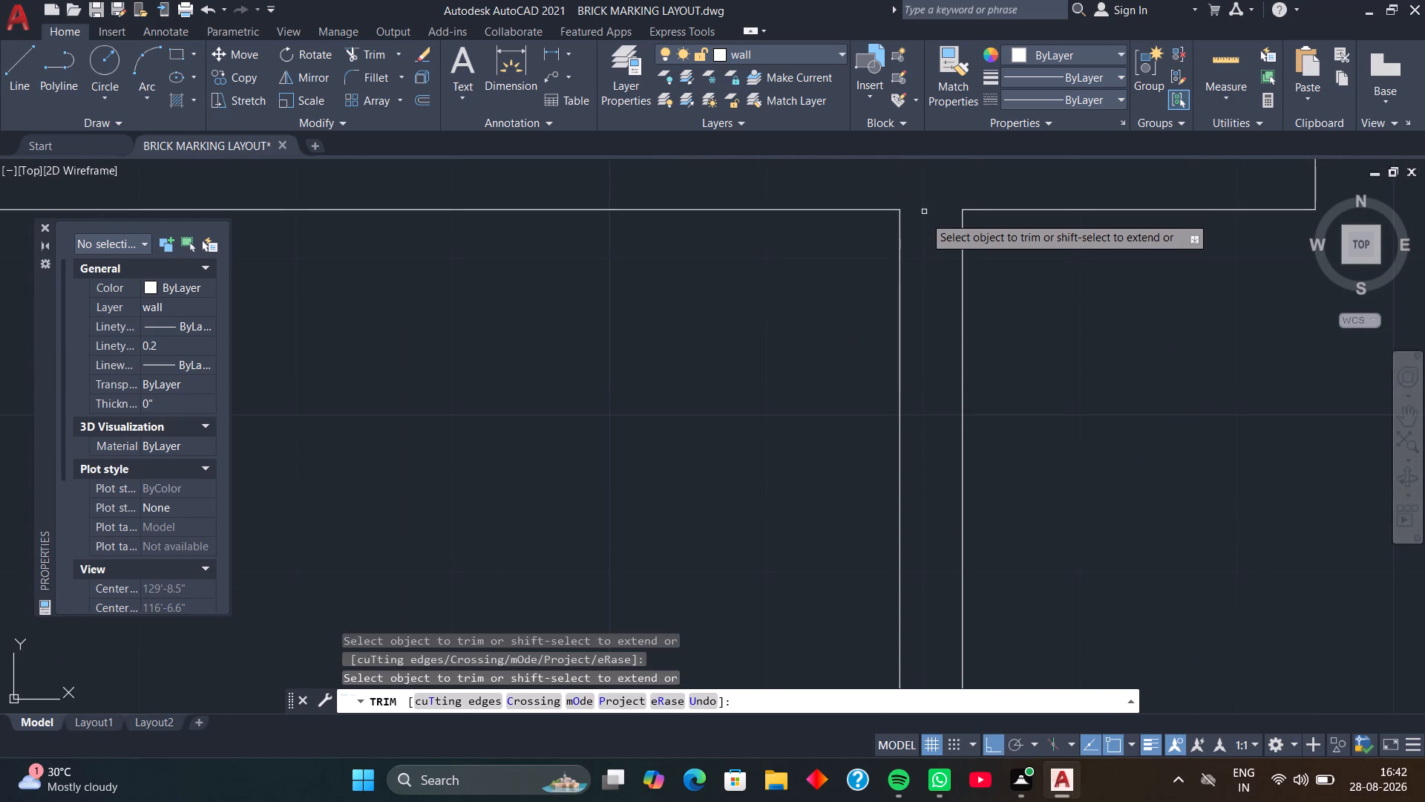
scroll(921, 233, "down", 7)
middle_click_drag(876, 335, 888, 268)
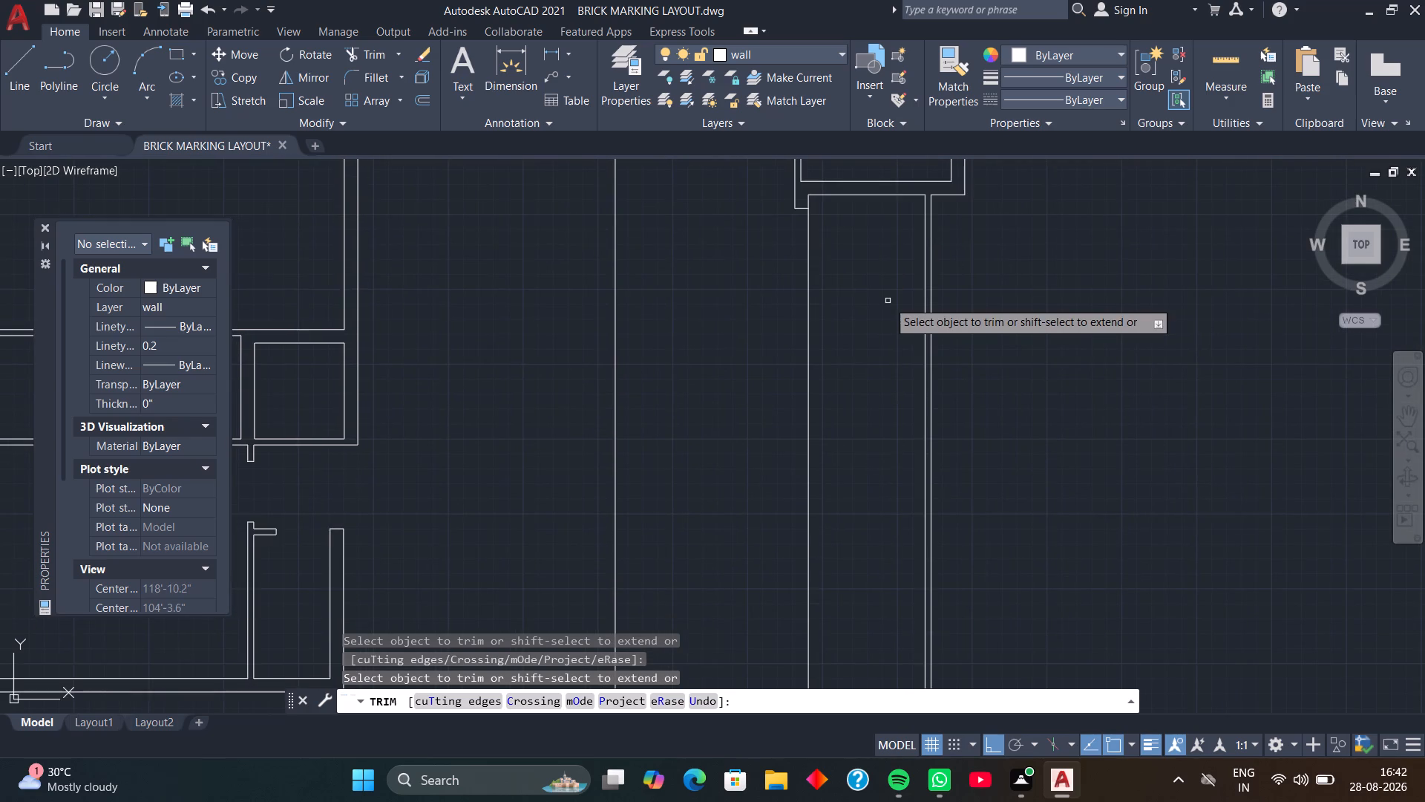
scroll(888, 306, "down", 1)
key("space")
Offset the vertical ray below the stub 9" to the left to form the other wall face.
middle_click_drag(884, 323, 883, 278)
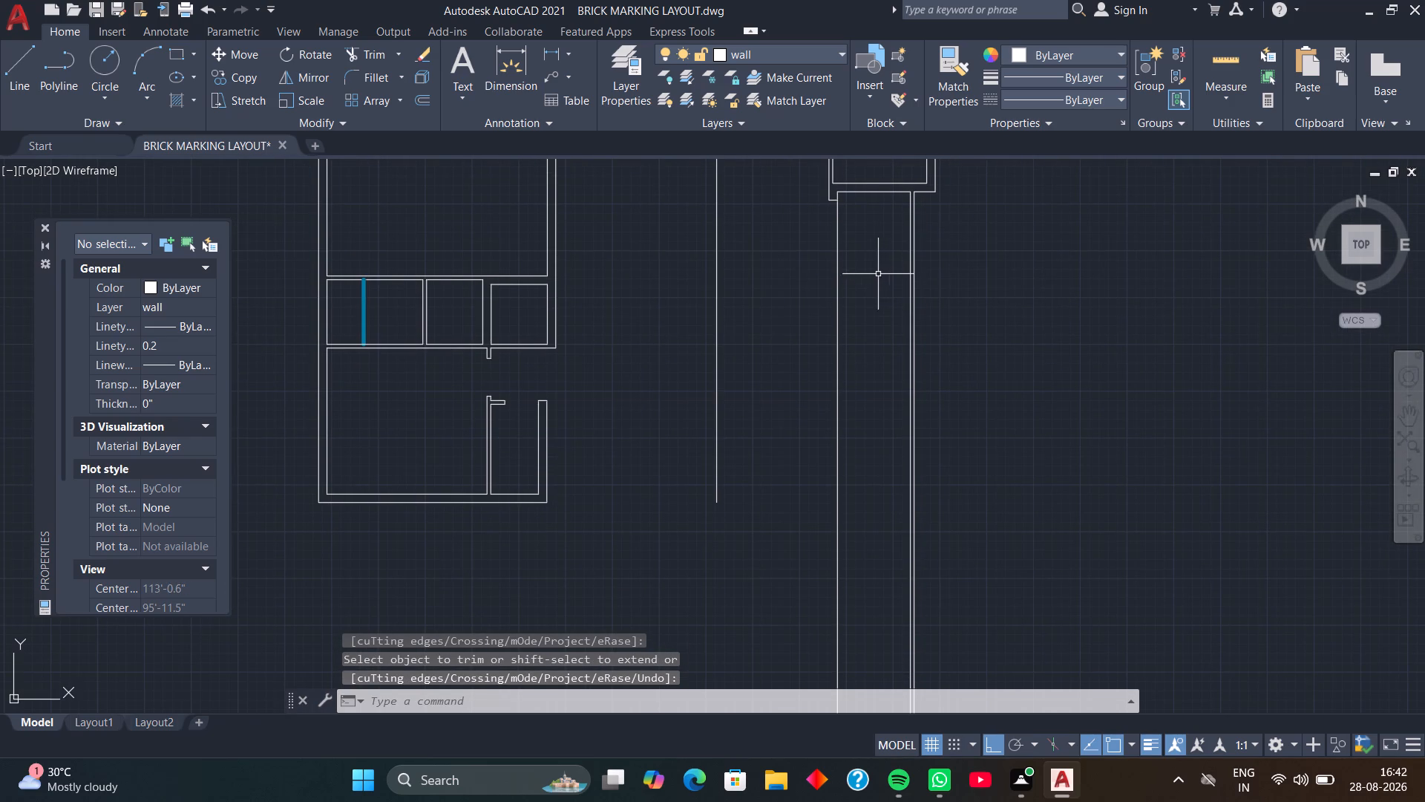
middle_click_drag(873, 266, 897, 270)
scroll(897, 270, "up", 3)
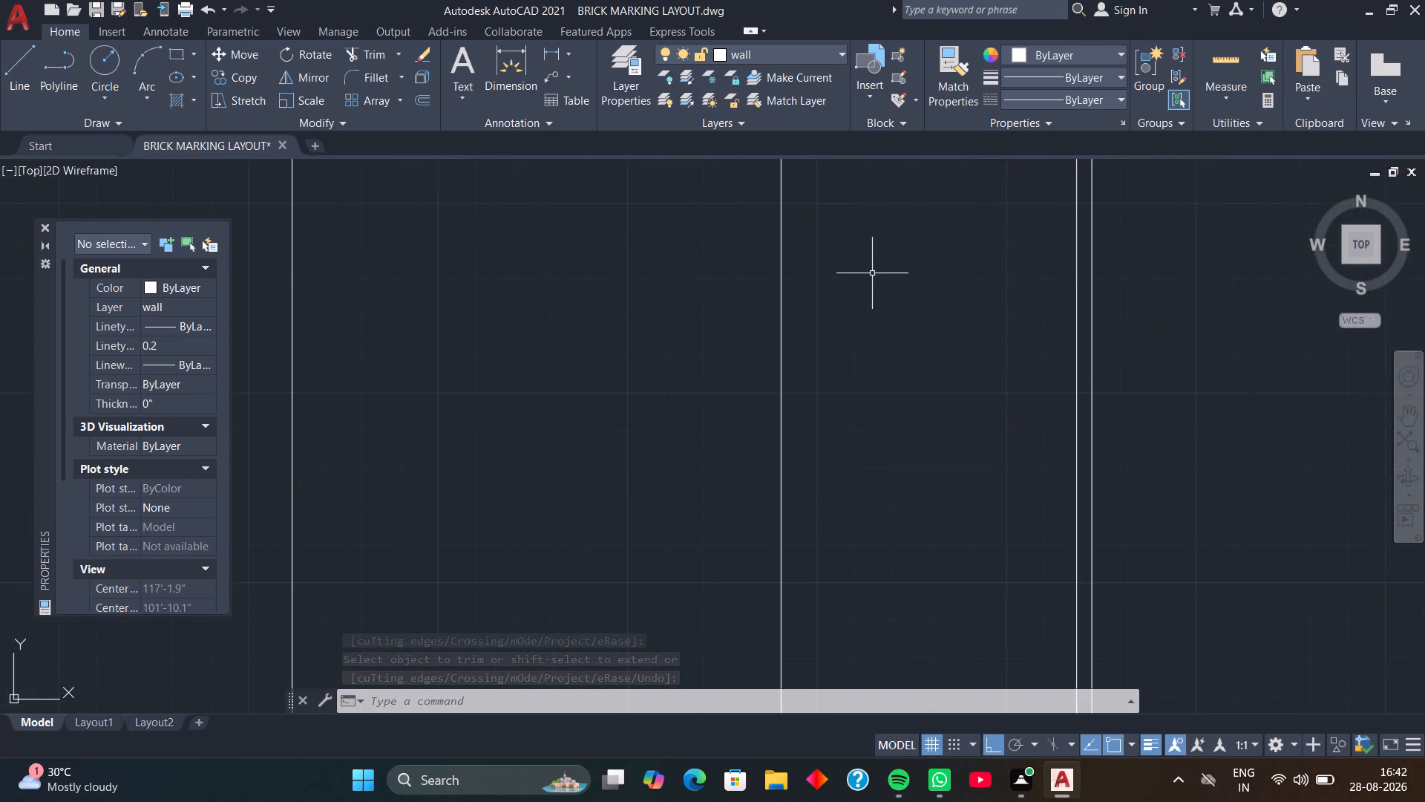
middle_click_drag(867, 265, 949, 429)
scroll(941, 370, "down", 2)
middle_click_drag(927, 343, 947, 356)
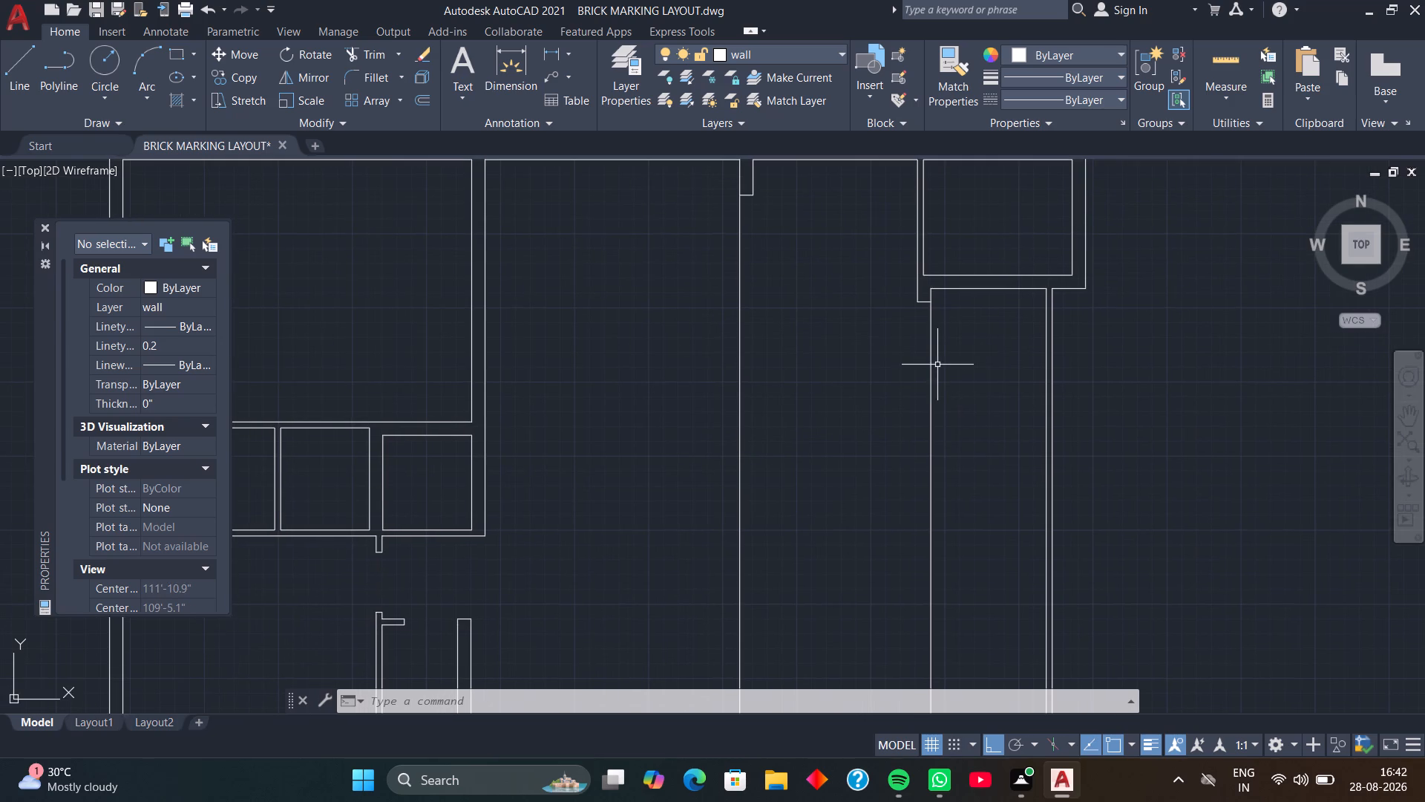
type("o")
key("space")
key("space")
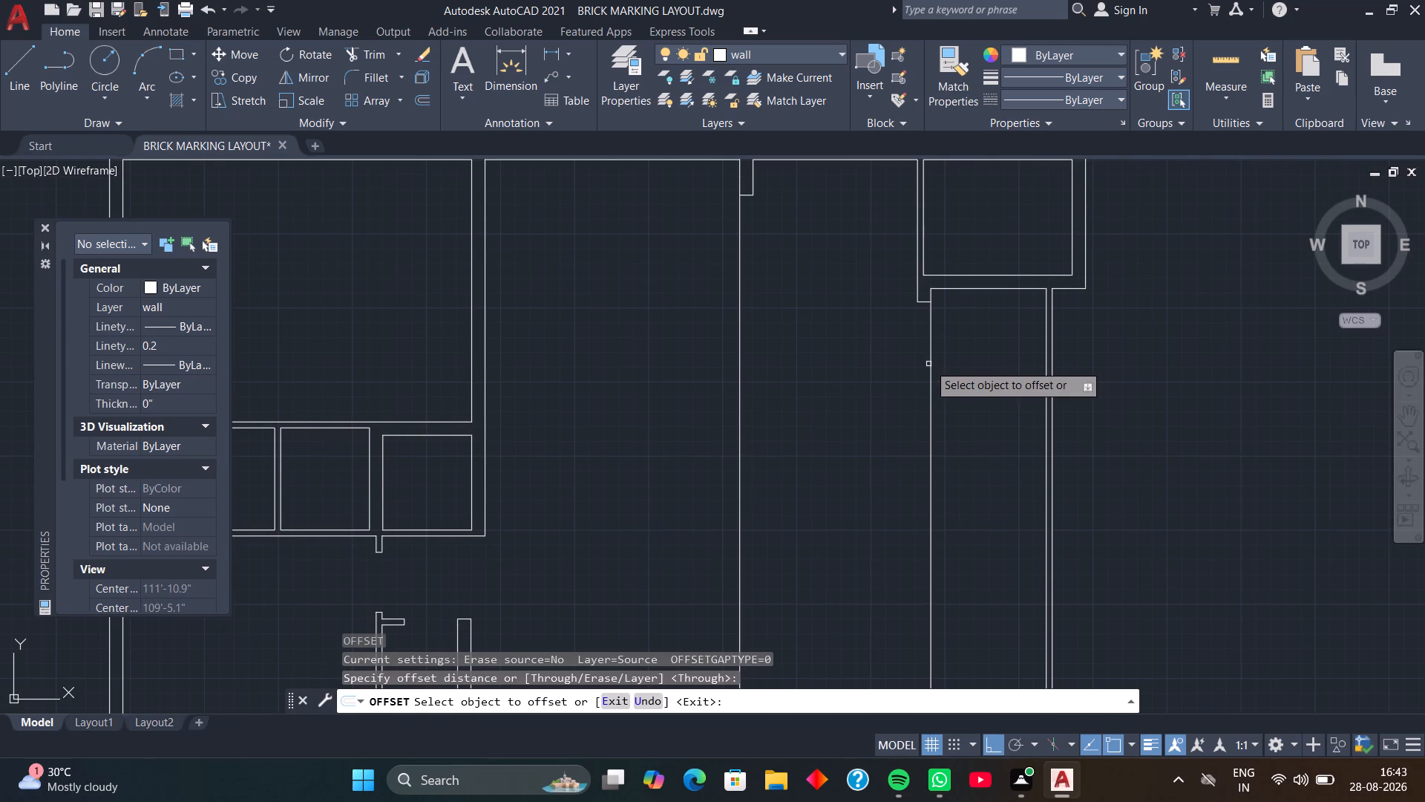
left_click(930, 365)
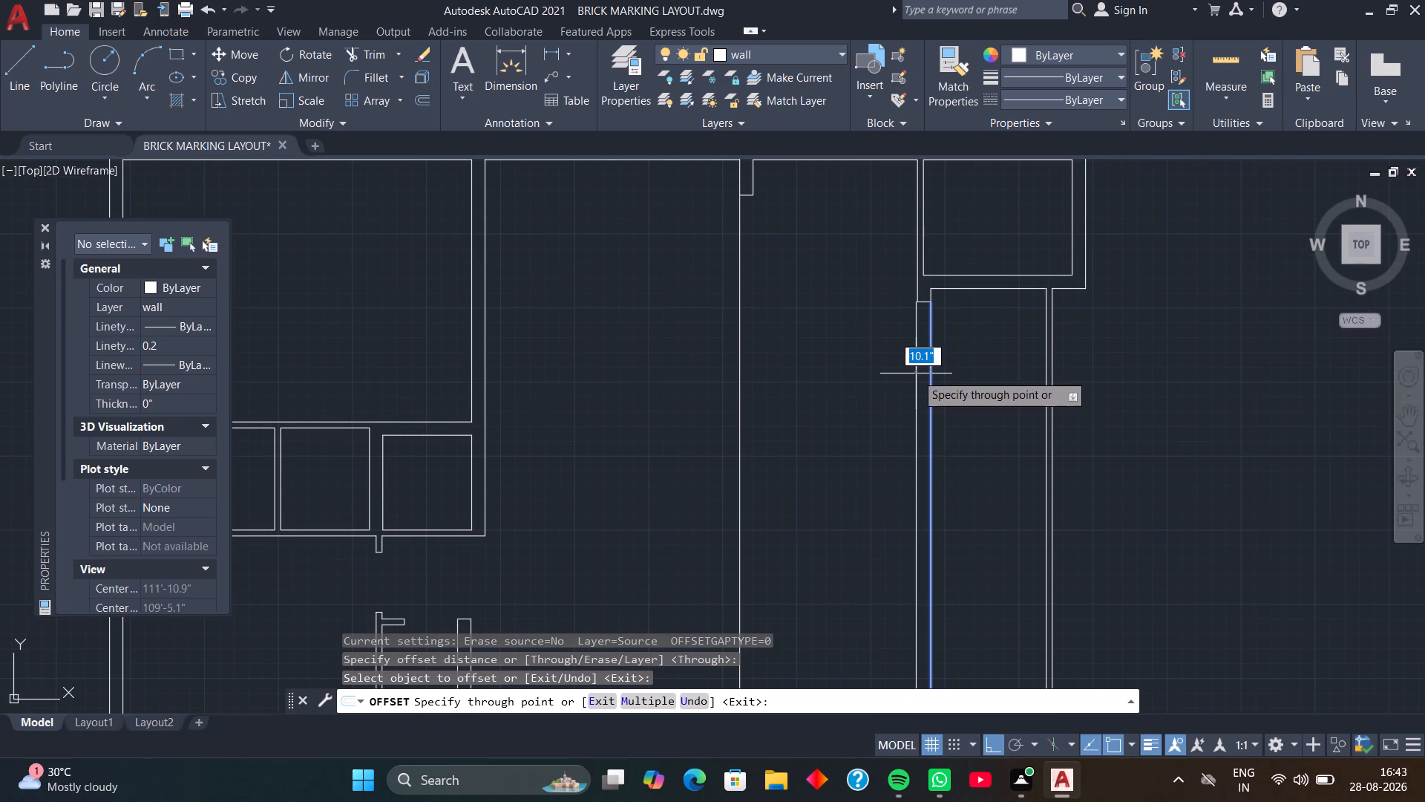
key("9")
key("Return")
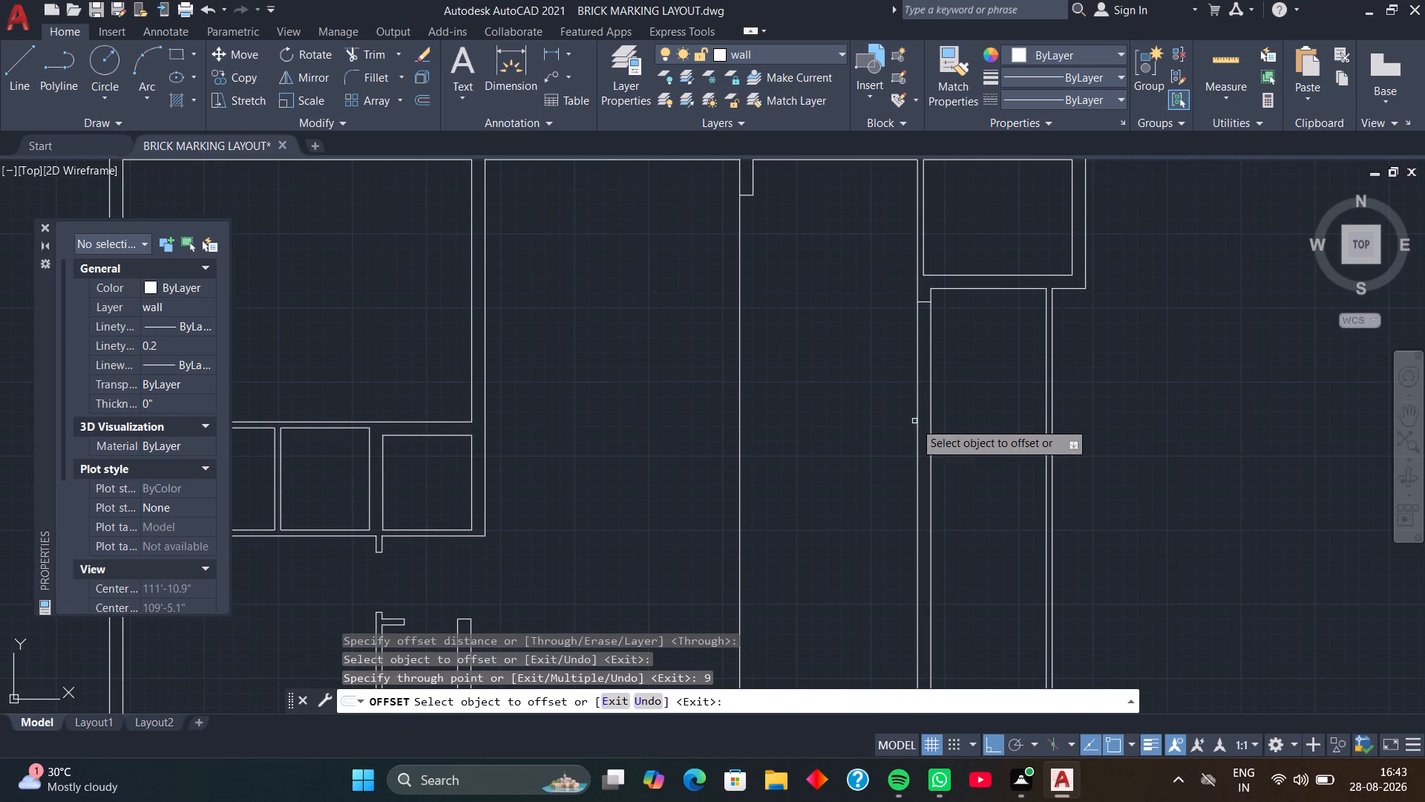
scroll(912, 427, "up", 1)
scroll(865, 409, "down", 2)
middle_click_drag(862, 409, 876, 380)
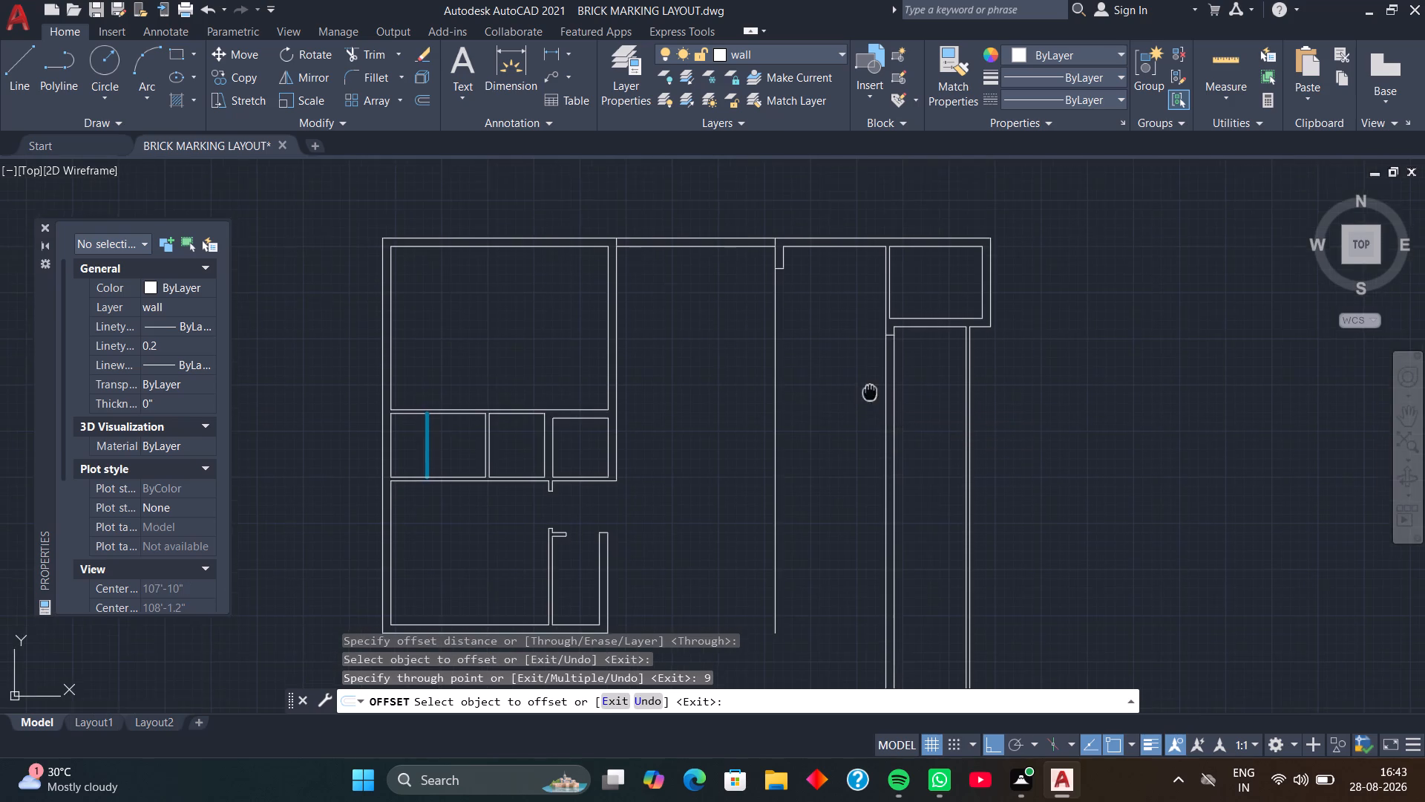
middle_click_drag(876, 380, 877, 377)
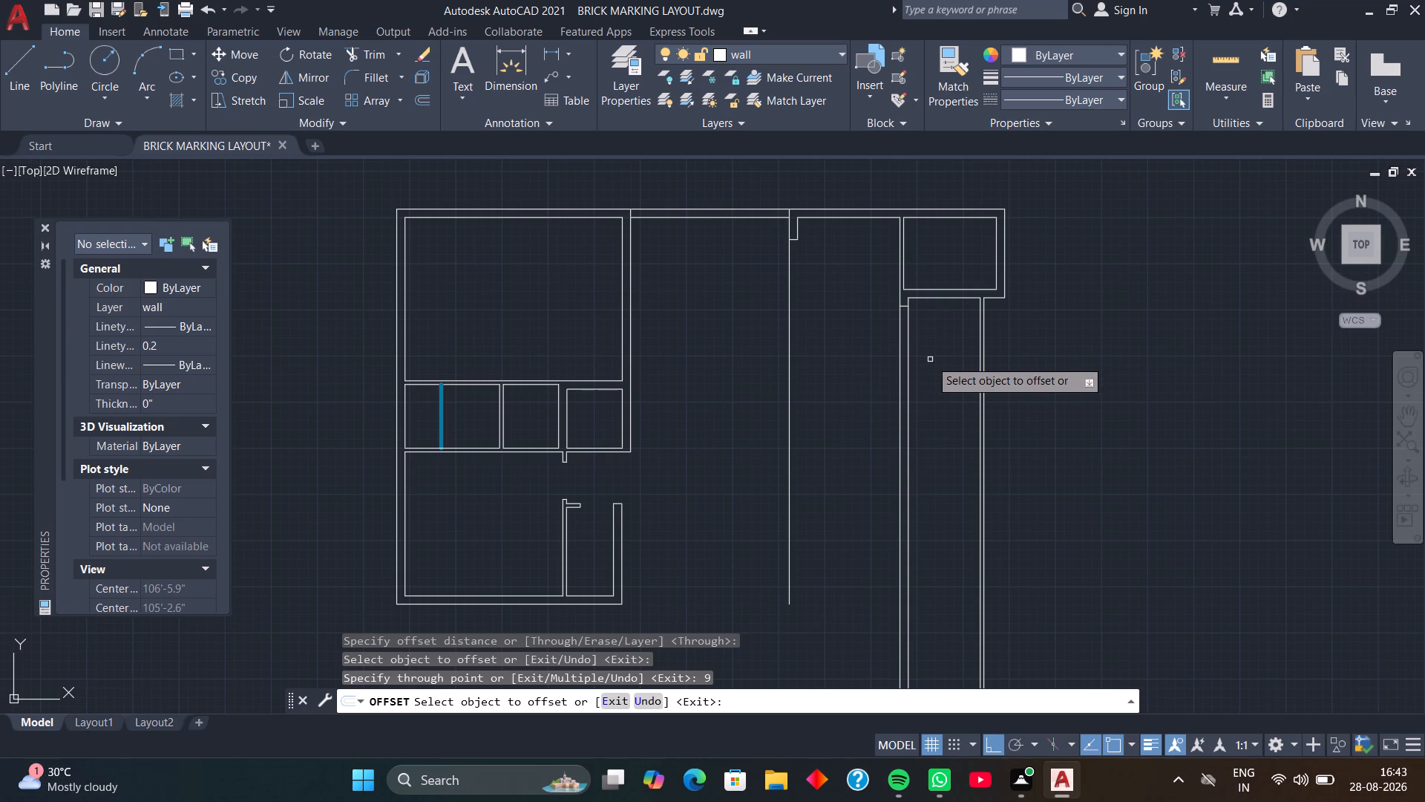
key("space")
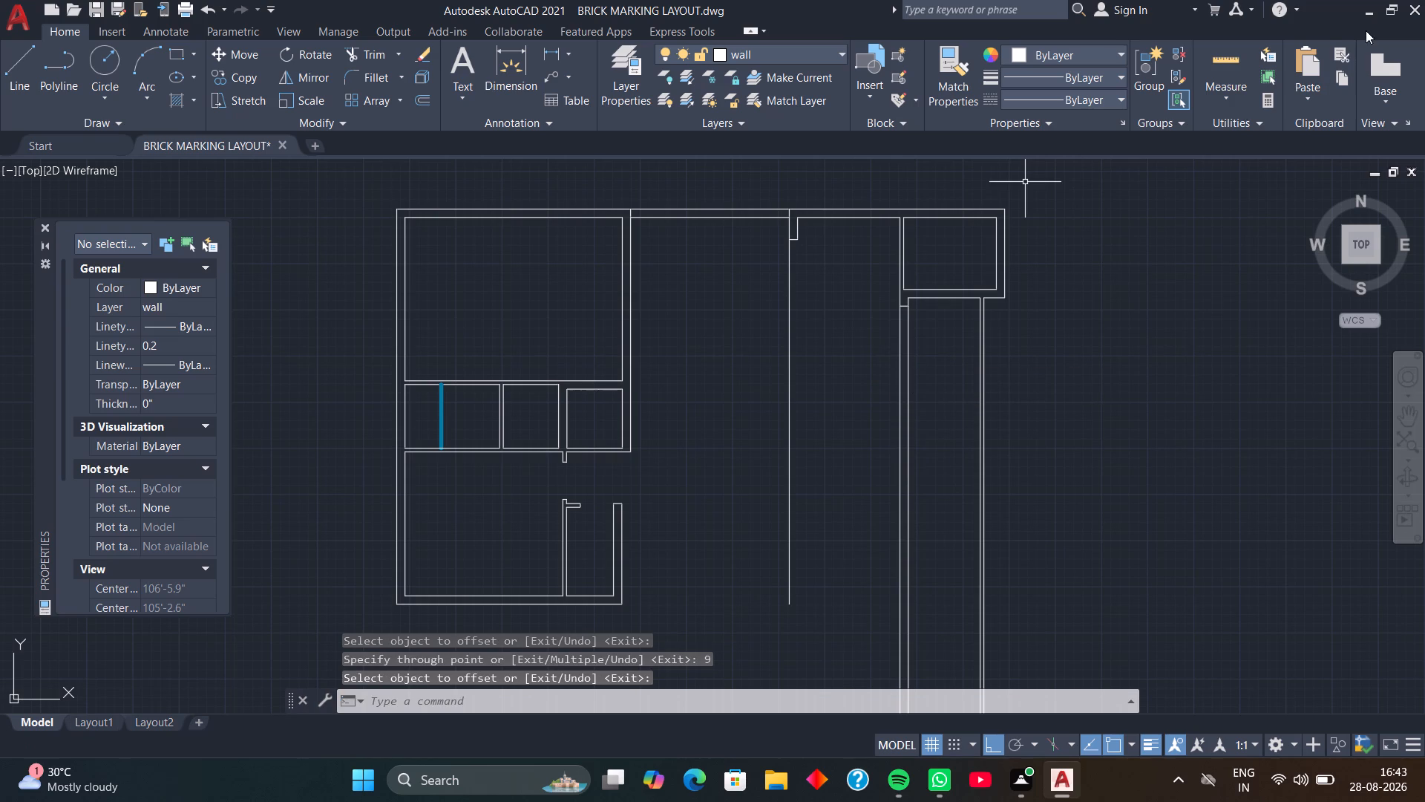
Close AutoCAD, saving the changes to the BRICK MARKING LAYOUT drawing.
left_click(1416, 13)
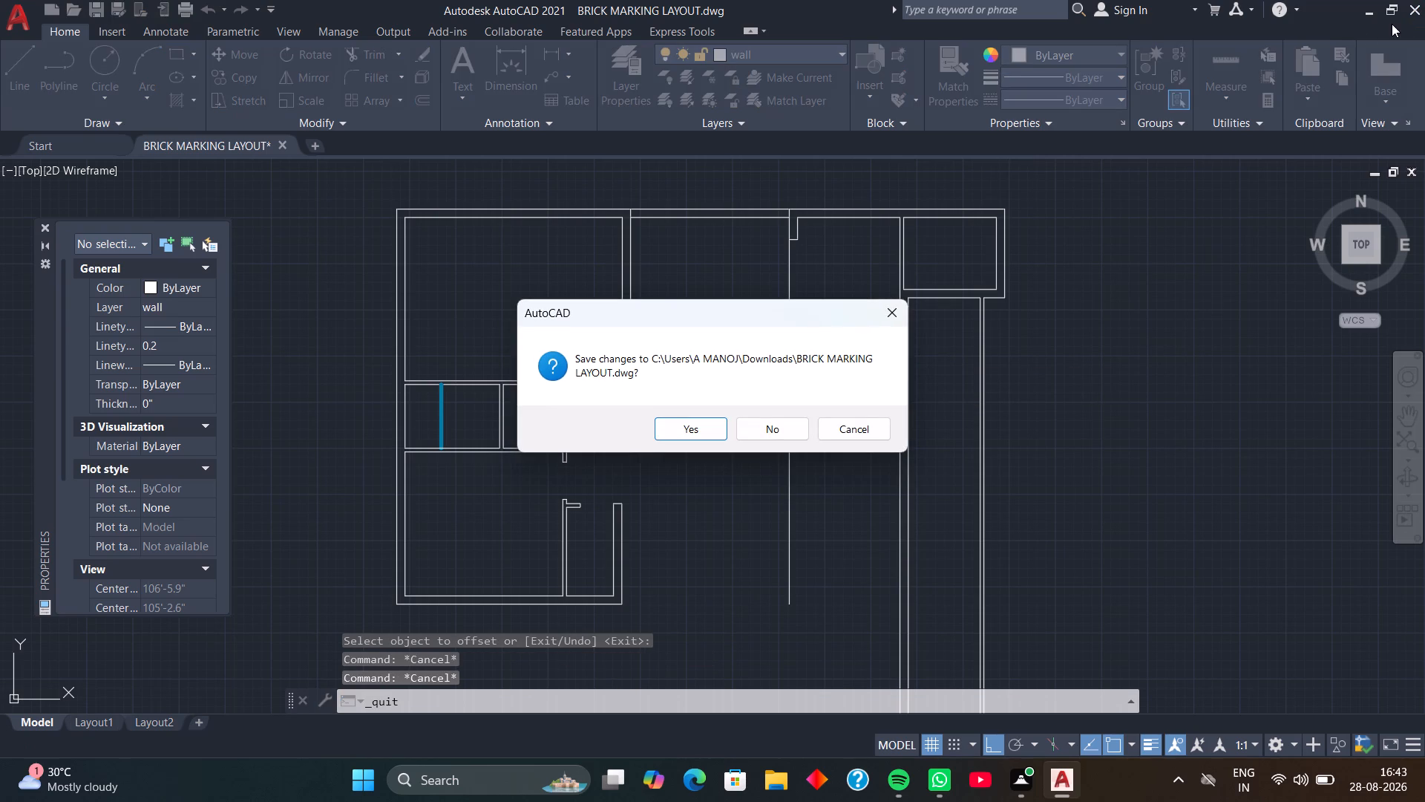
left_click(708, 428)
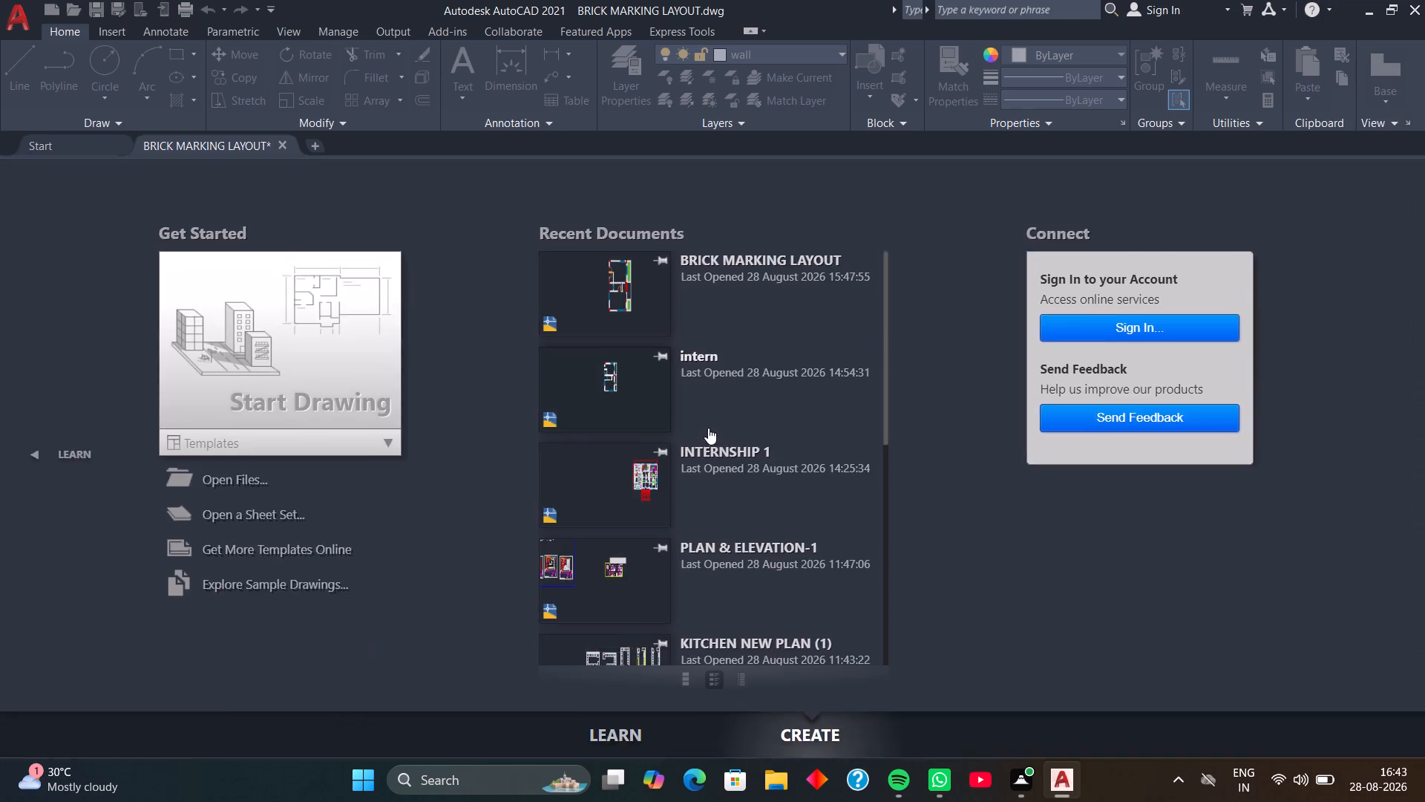
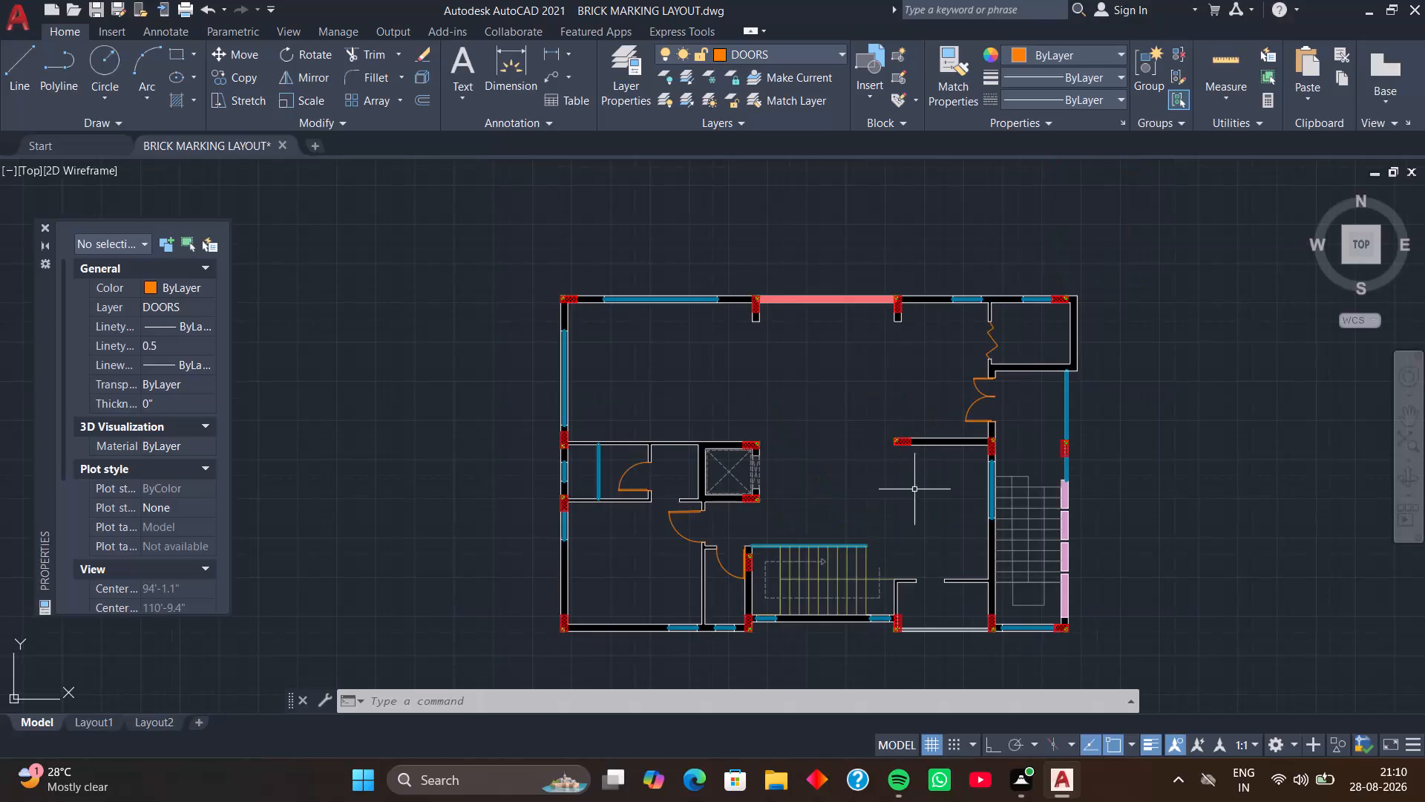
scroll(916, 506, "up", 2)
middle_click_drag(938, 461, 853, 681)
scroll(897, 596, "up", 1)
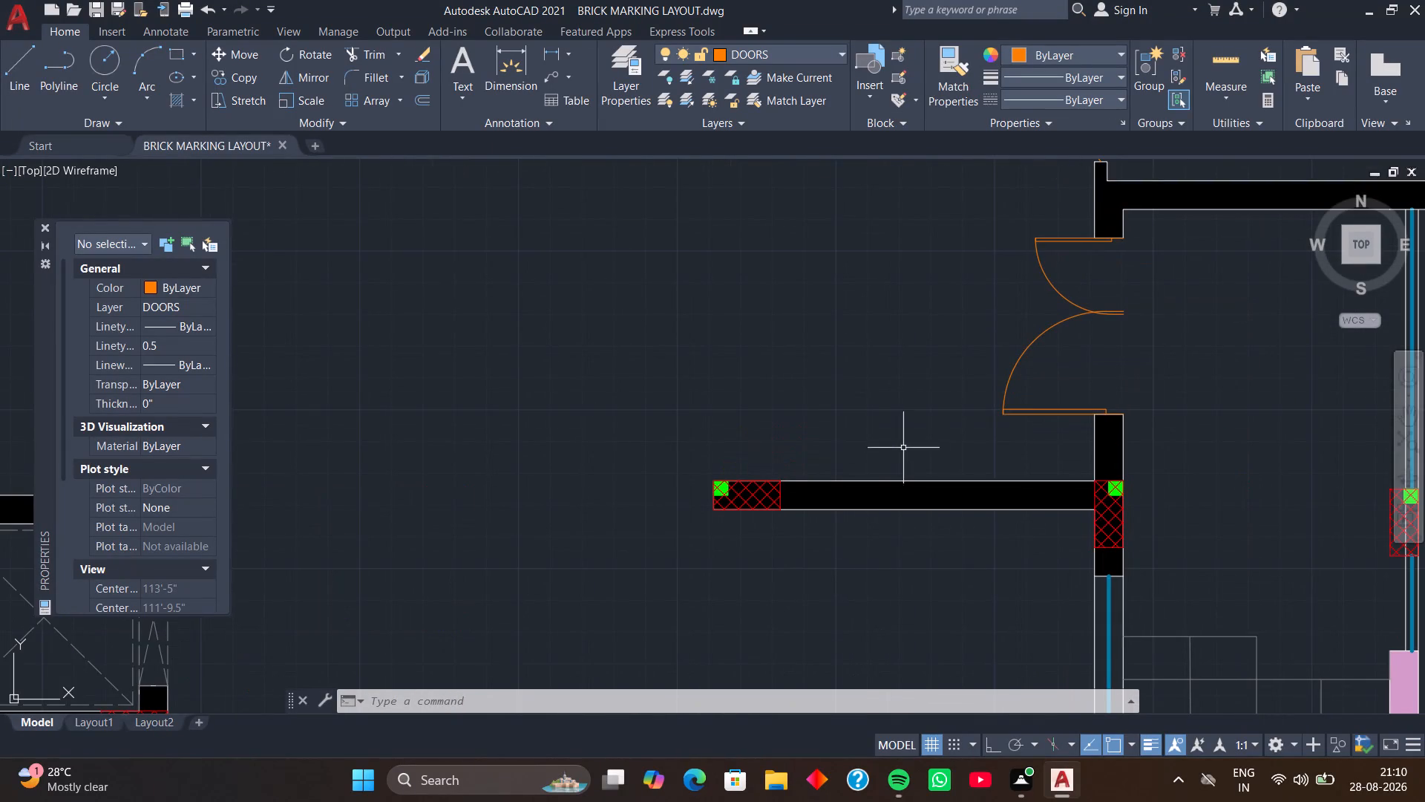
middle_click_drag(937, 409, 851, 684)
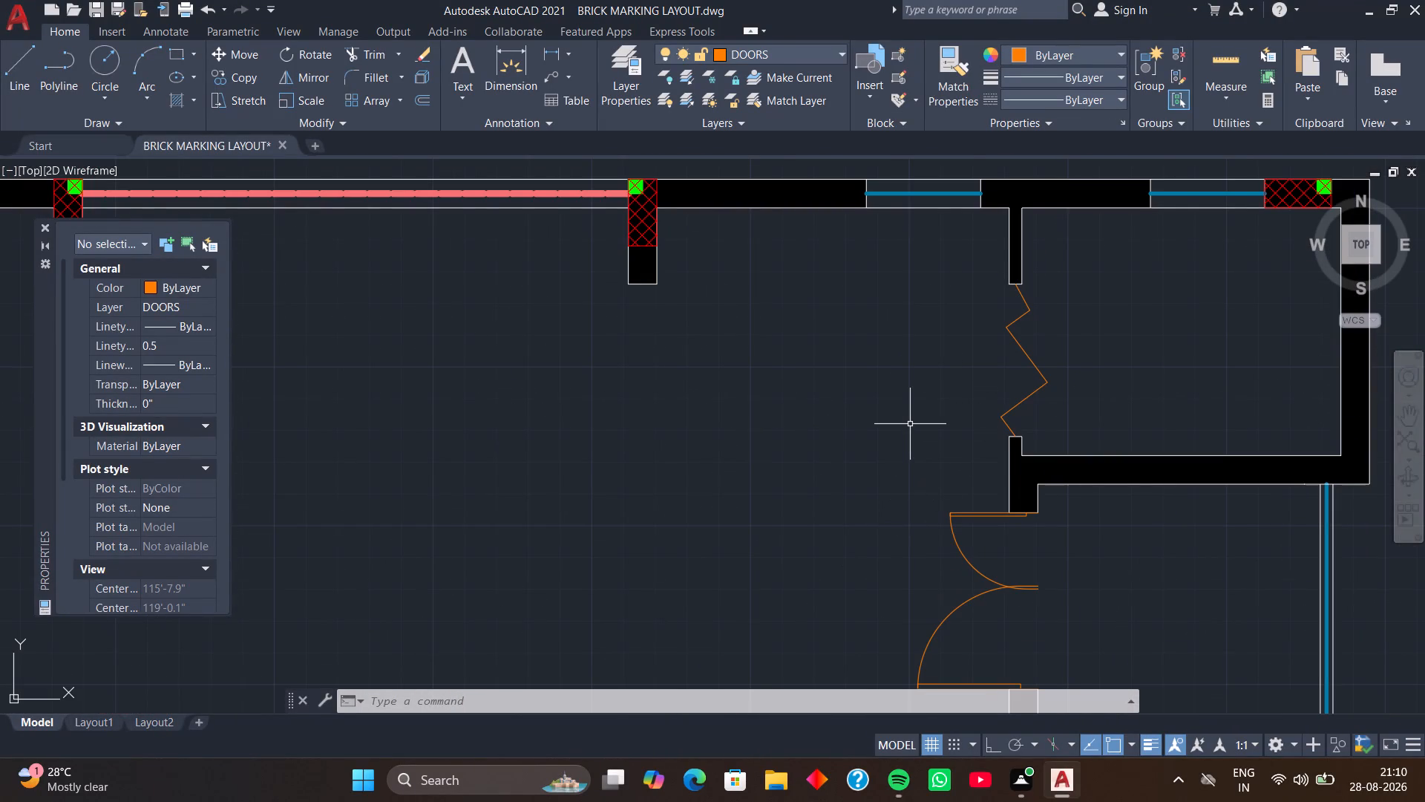
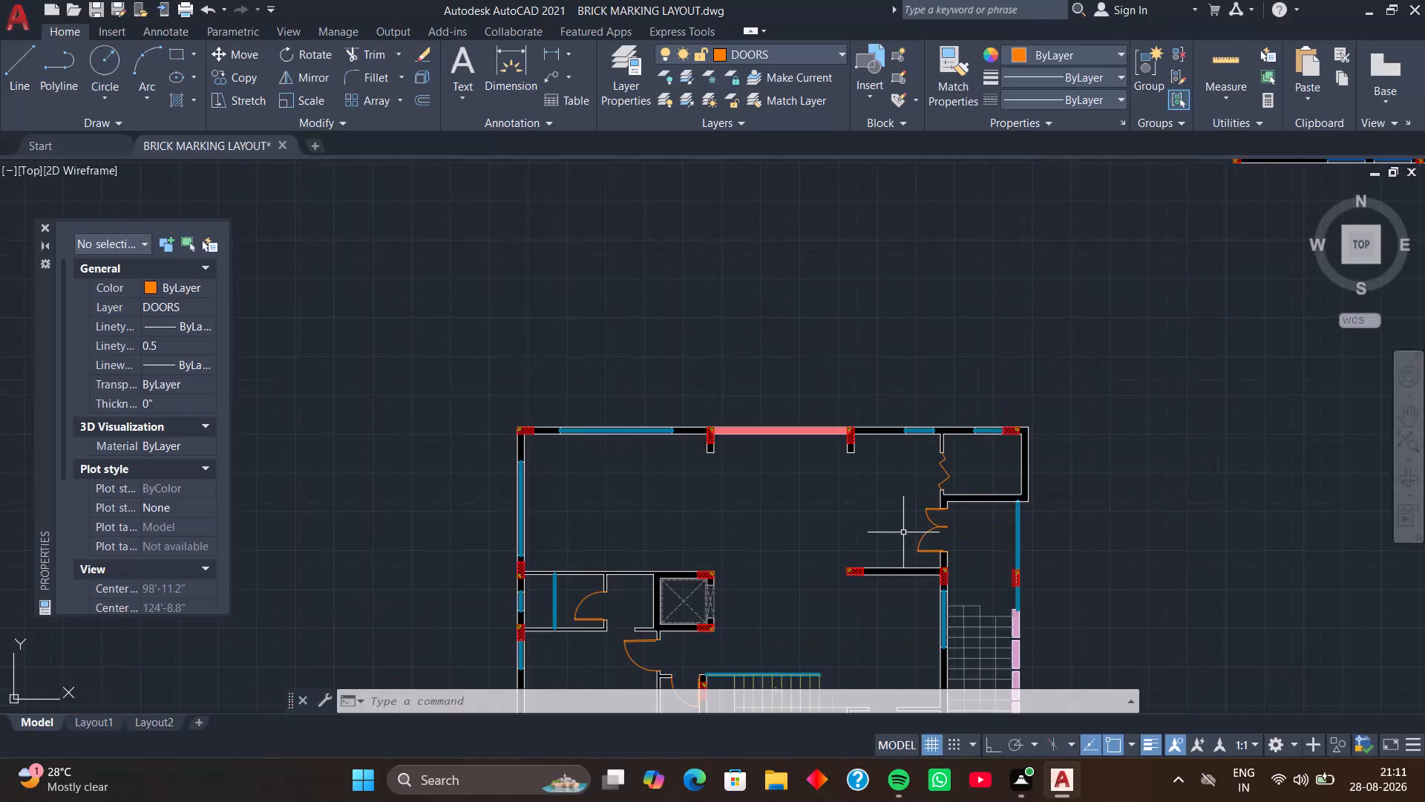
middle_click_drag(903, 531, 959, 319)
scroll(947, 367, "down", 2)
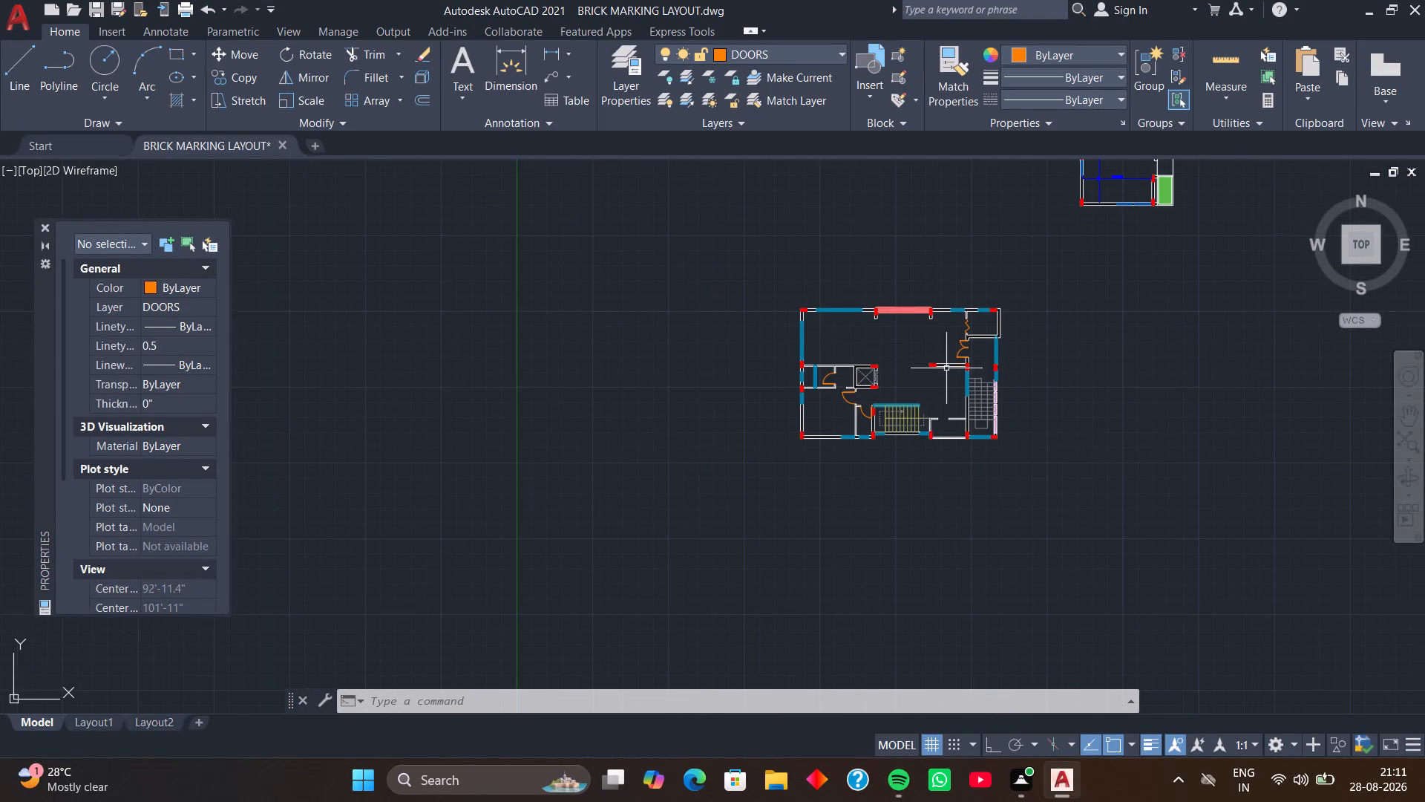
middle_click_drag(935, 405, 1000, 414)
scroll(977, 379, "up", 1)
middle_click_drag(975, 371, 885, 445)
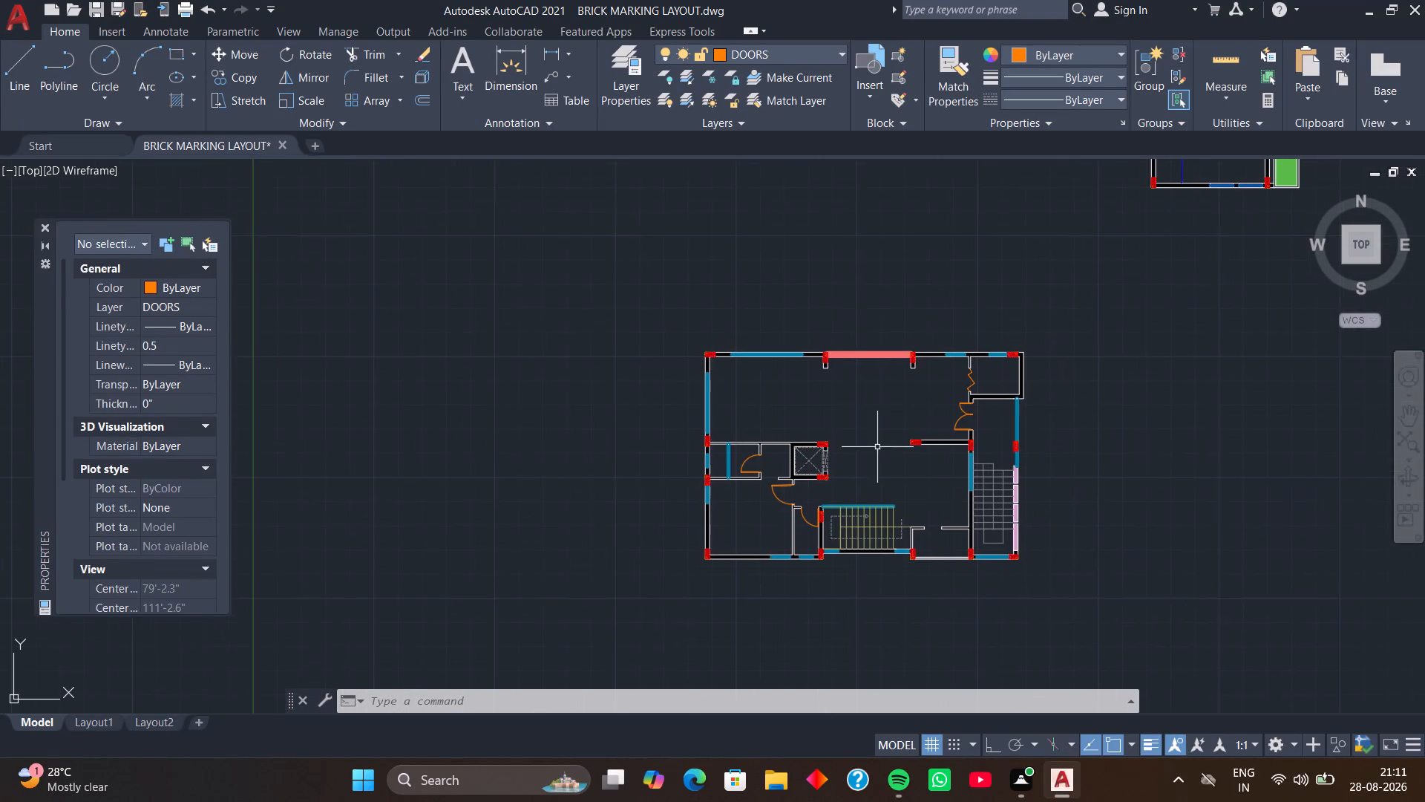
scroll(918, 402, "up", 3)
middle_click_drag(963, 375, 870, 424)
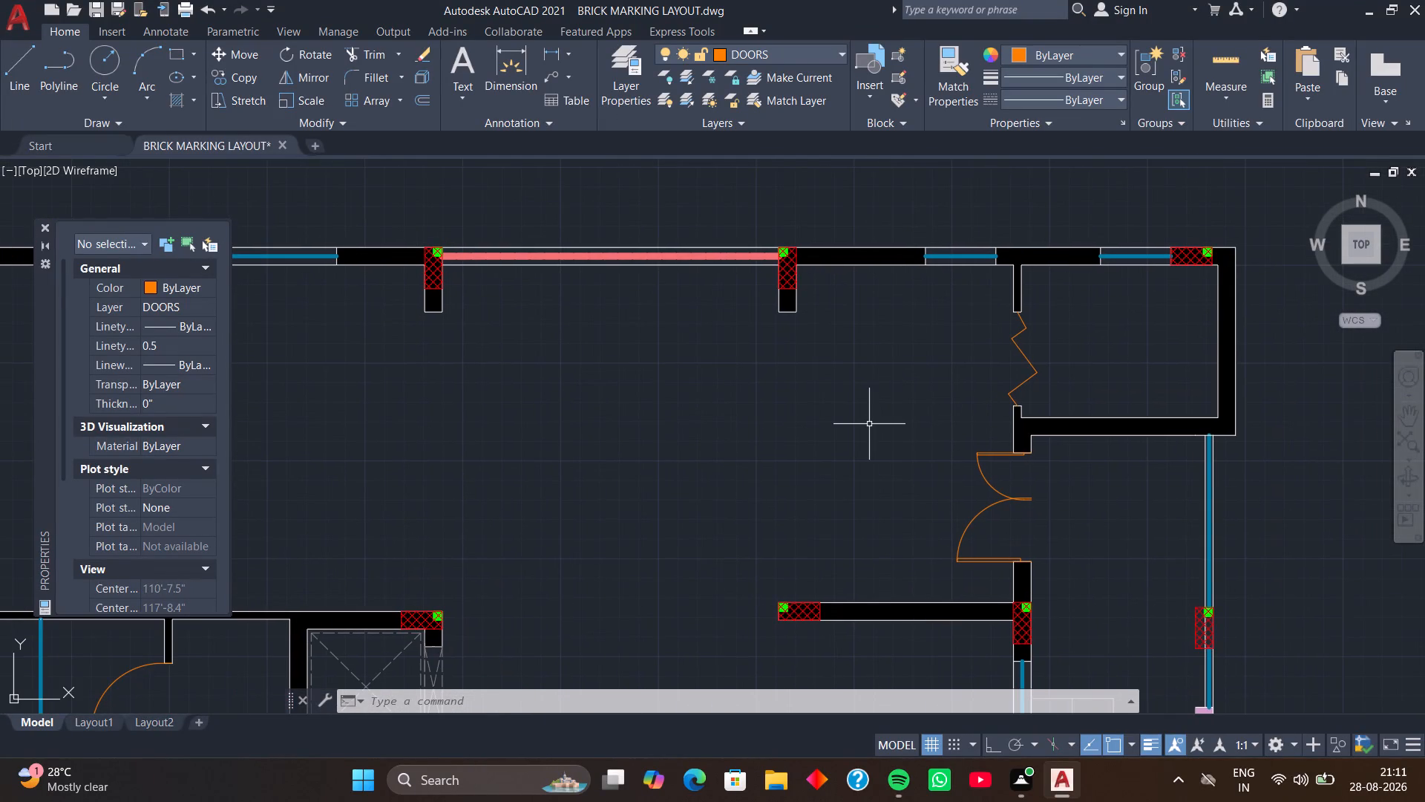
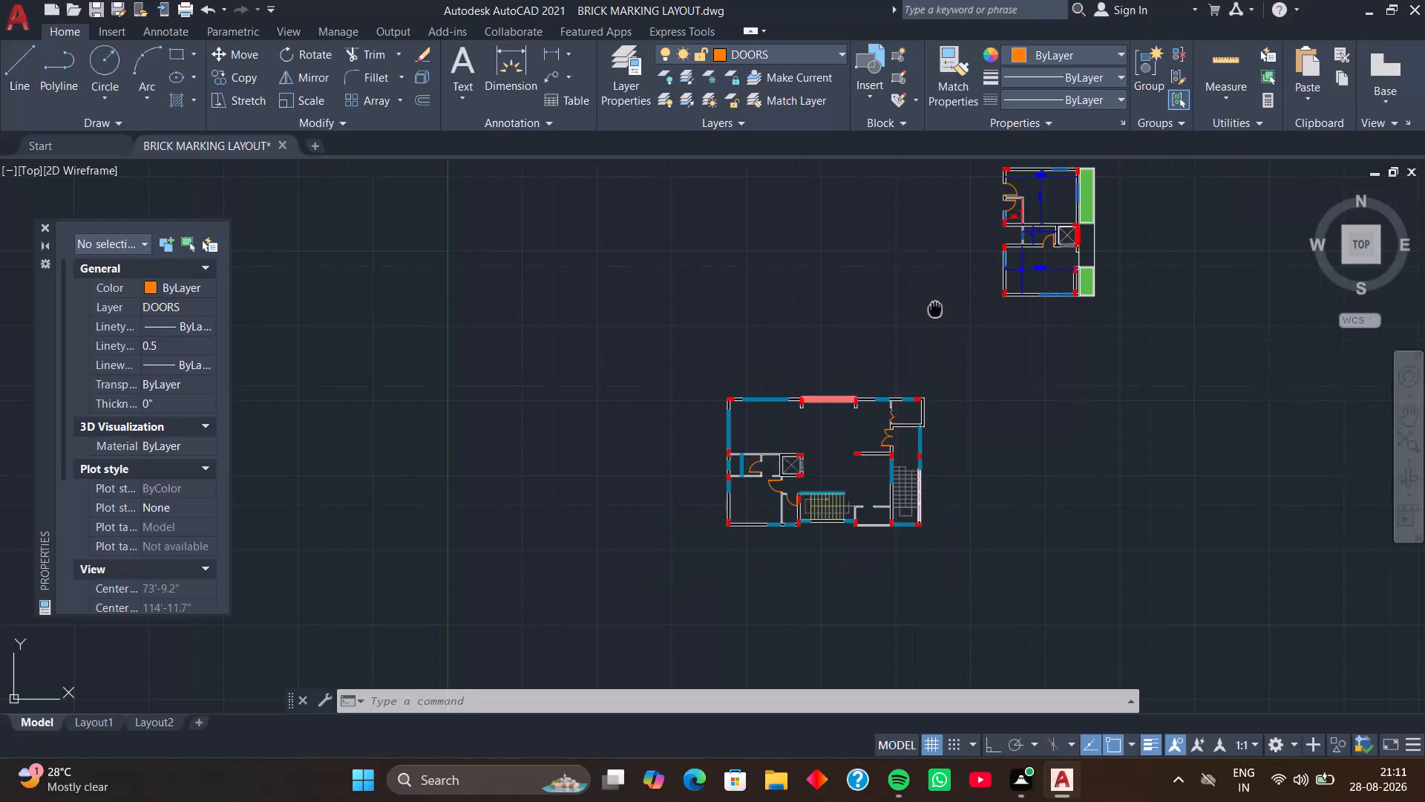
Examine the smaller plan with the green strips, including its lift and toilet area, and its placement relative to the larger floor plan.
scroll(866, 341, "up", 4)
middle_click_drag(852, 250, 847, 373)
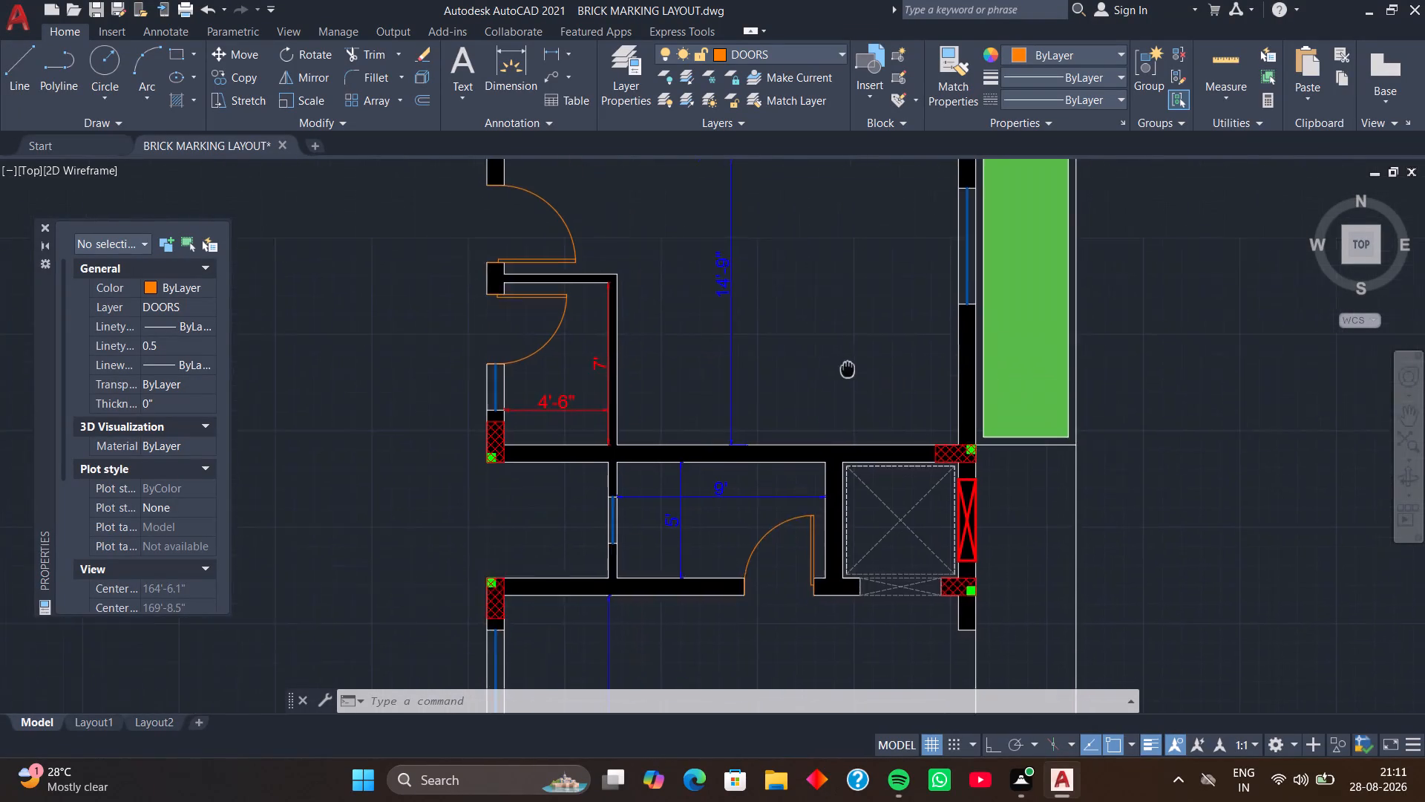
middle_click_drag(847, 373, 842, 446)
scroll(831, 381, "down", 2)
middle_click_drag(833, 406, 795, 316)
scroll(793, 349, "down", 2)
middle_click_drag(807, 438, 805, 387)
middle_click_drag(779, 428, 787, 386)
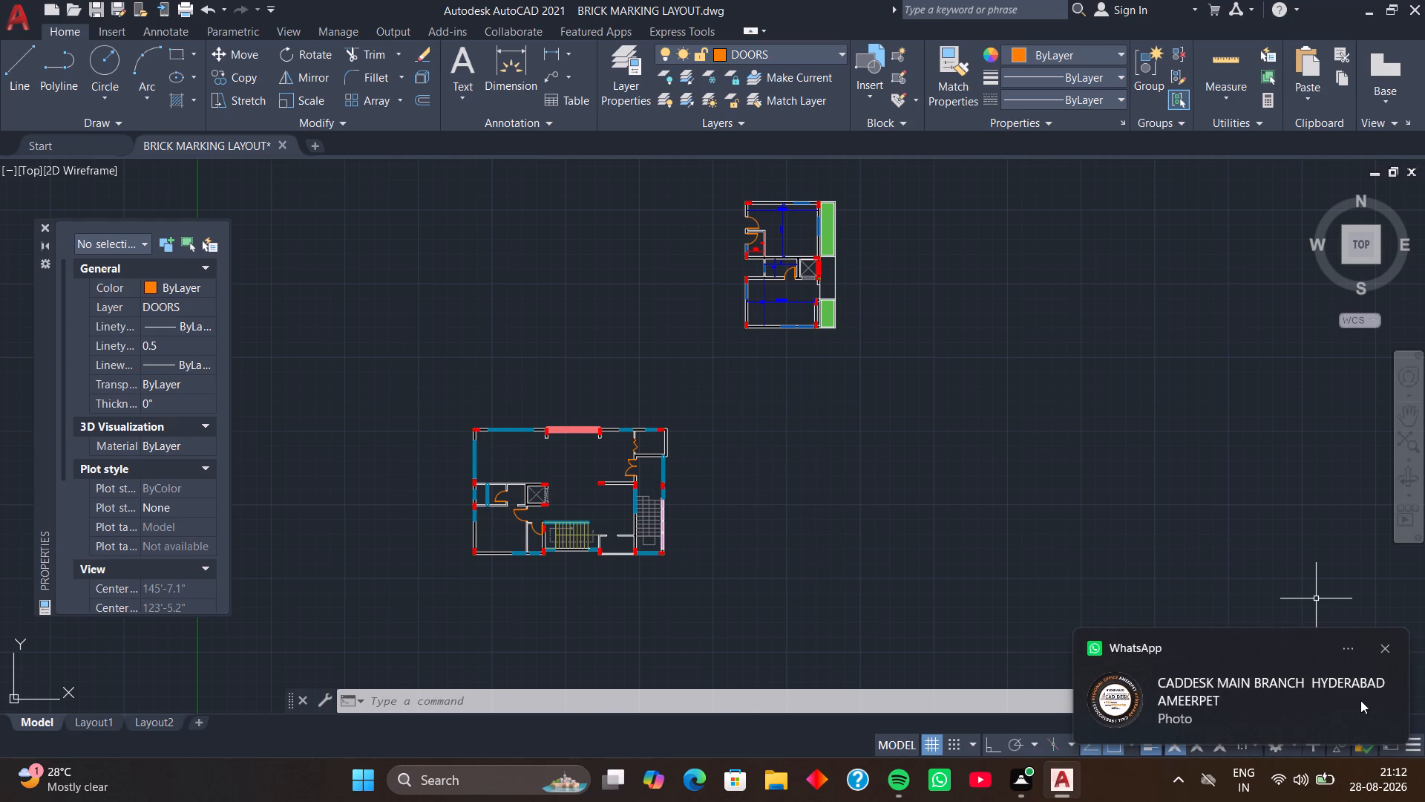
left_click(1392, 653)
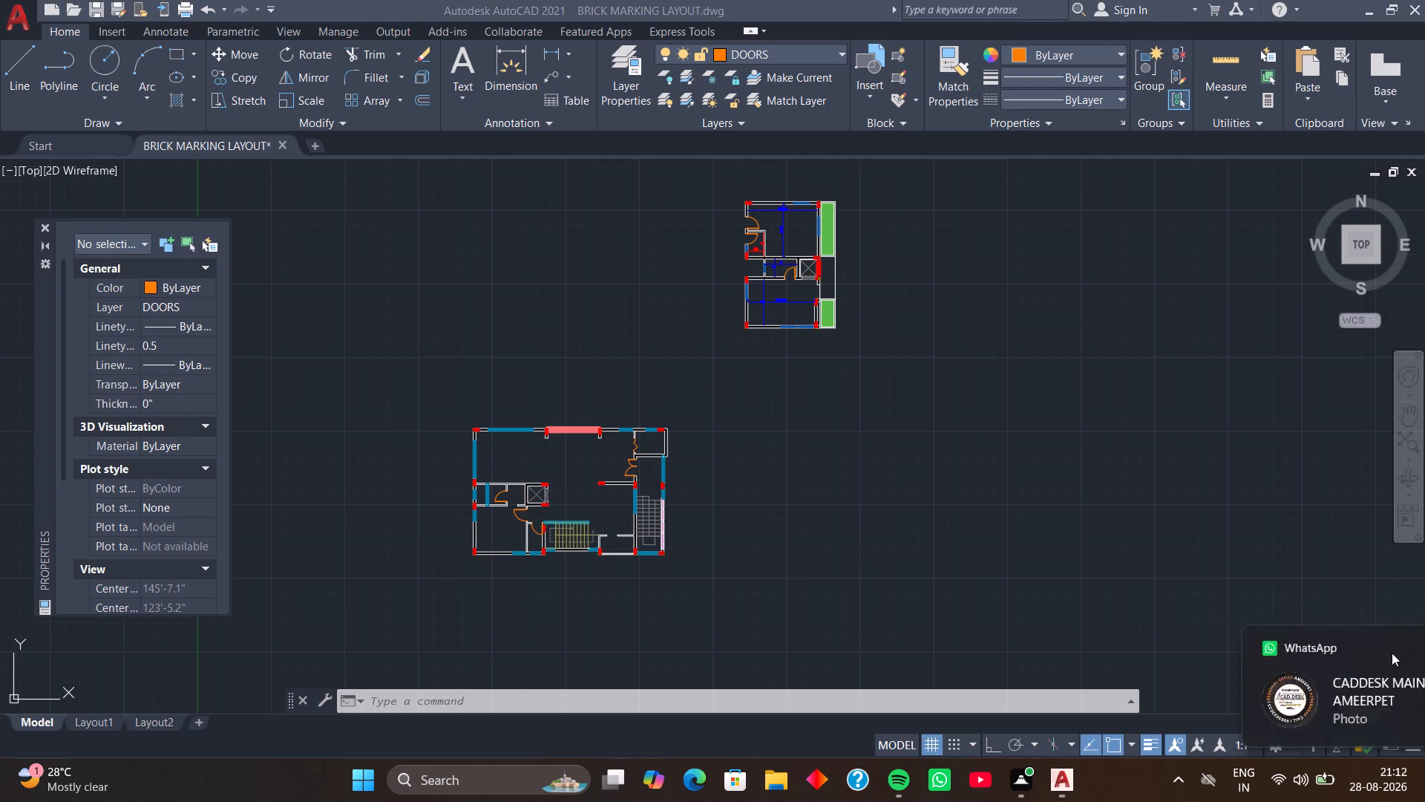
middle_click_drag(583, 601, 633, 604)
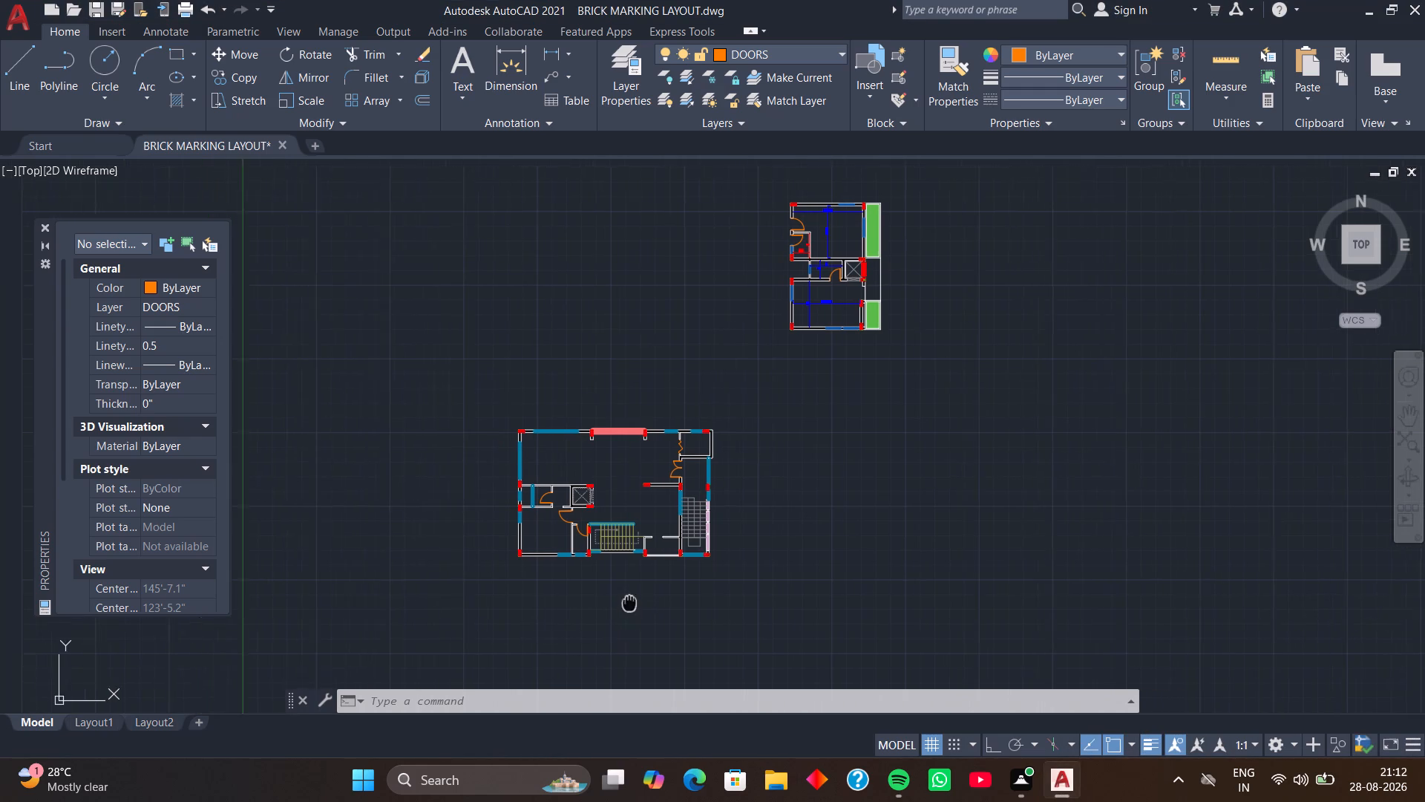
middle_click_drag(633, 604, 672, 613)
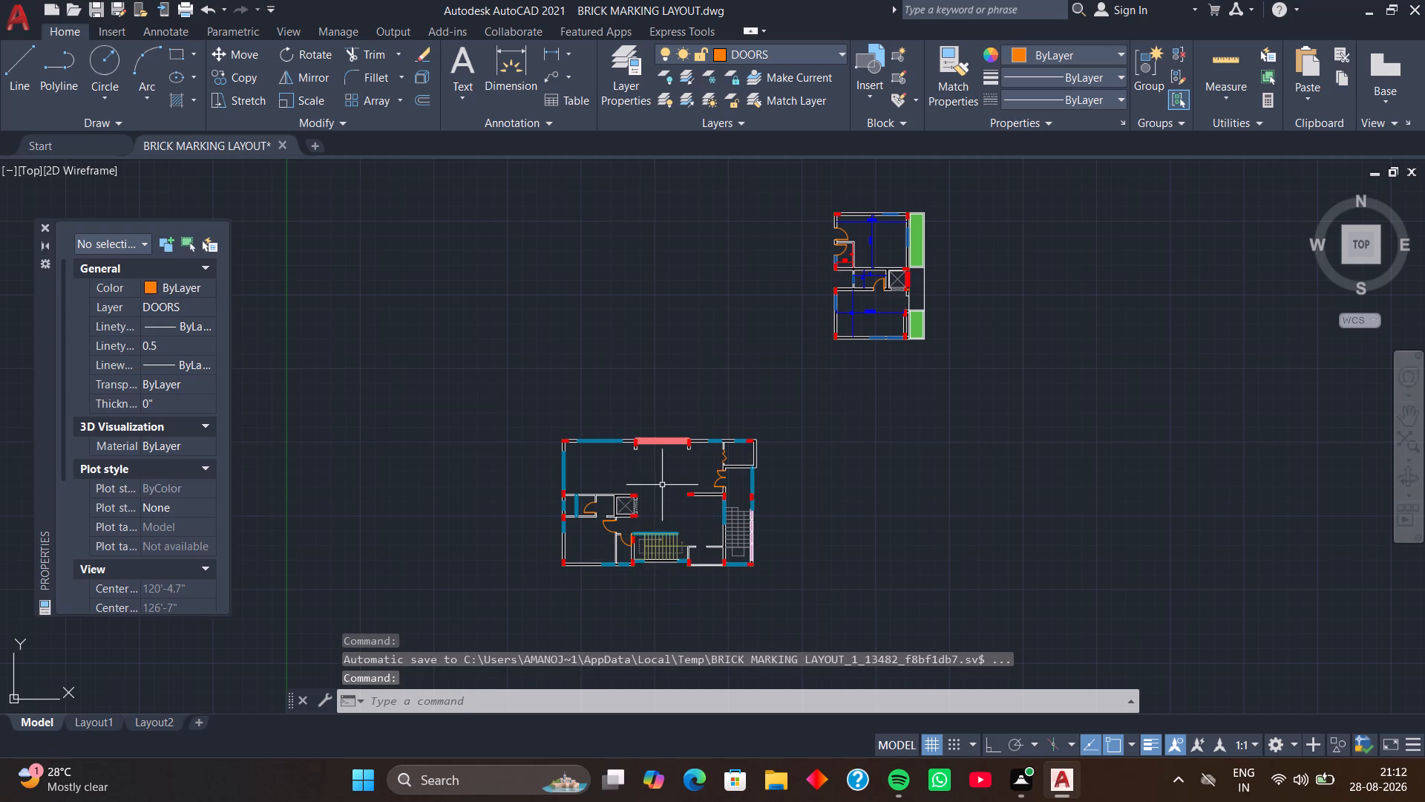
middle_click_drag(662, 484, 763, 558)
middle_click_drag(707, 534, 773, 560)
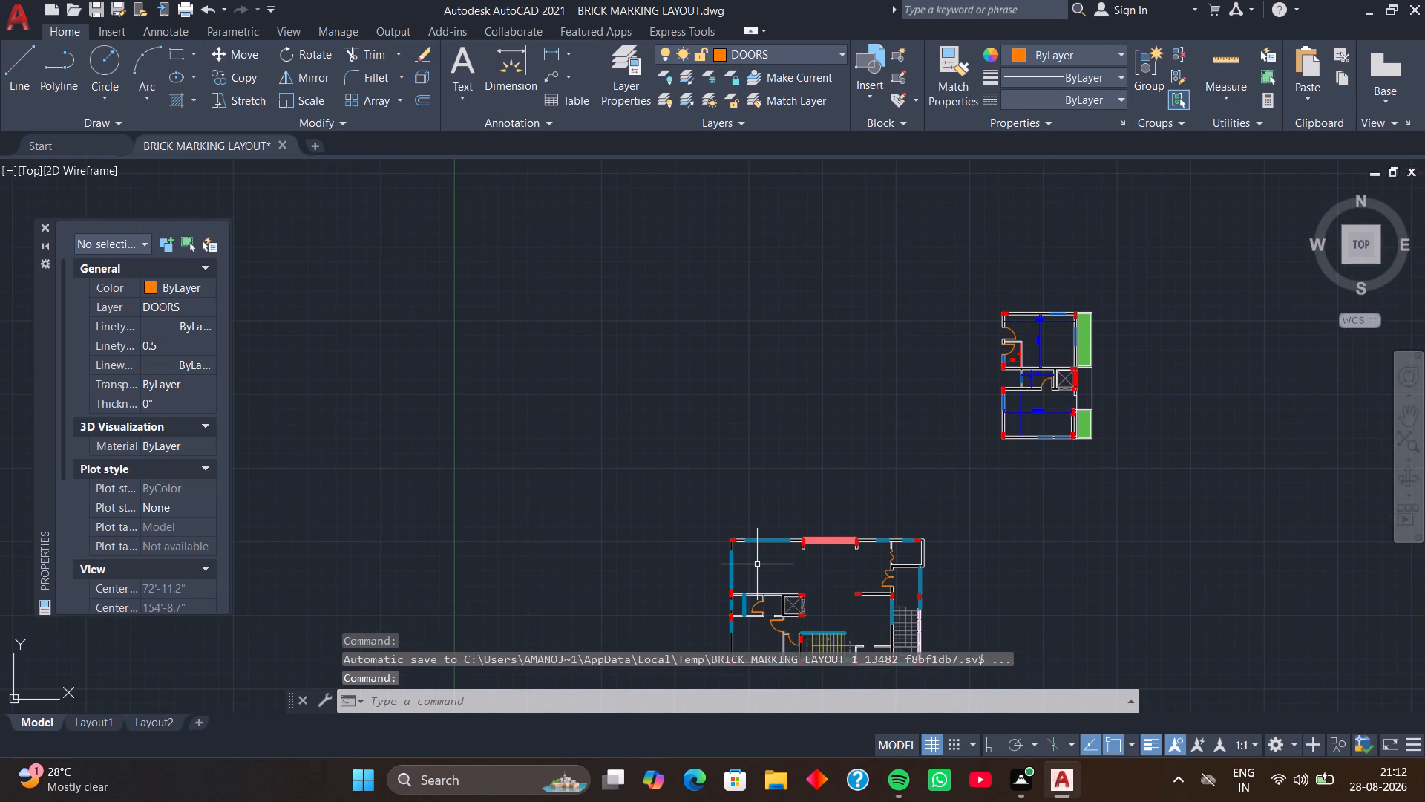
scroll(747, 438, "up", 2)
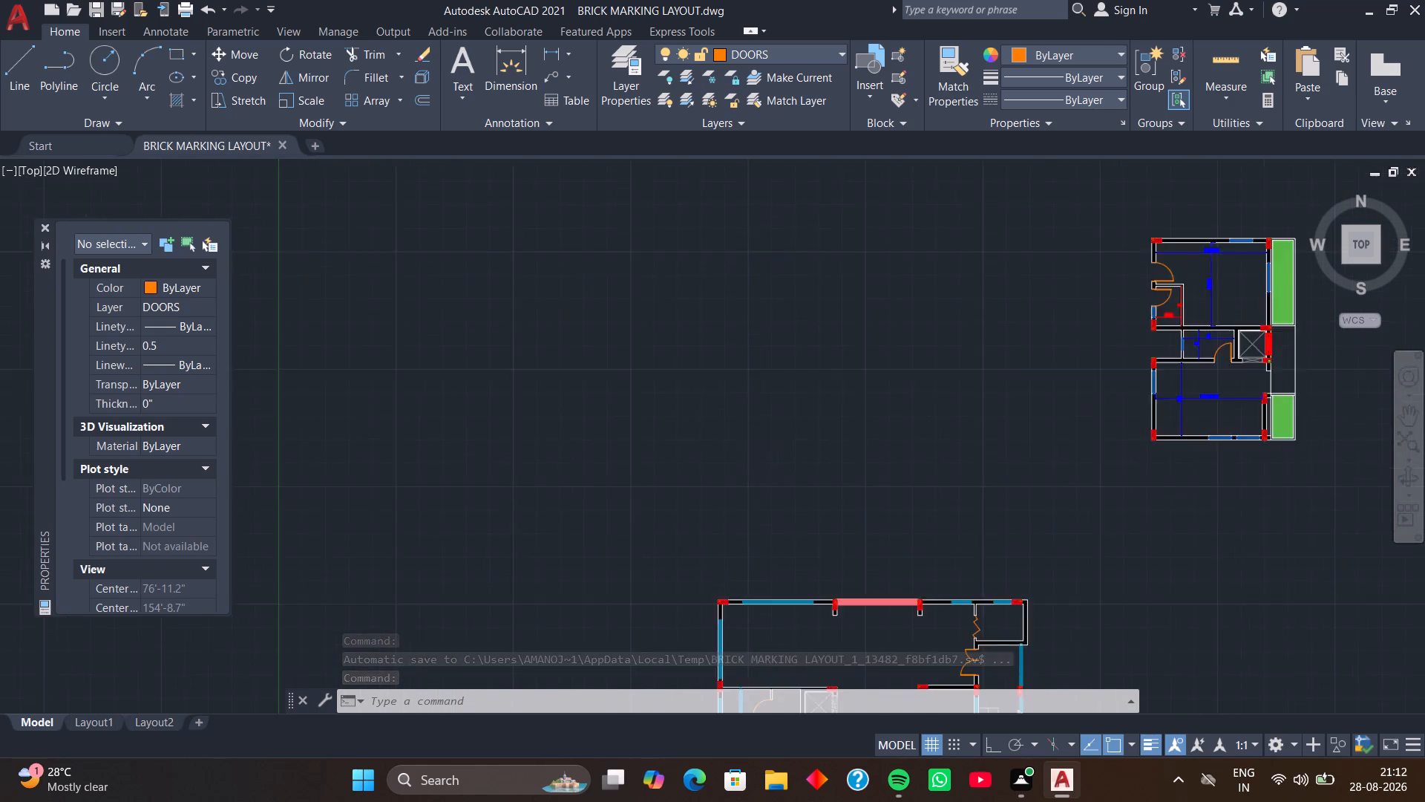
scroll(747, 438, "up", 1)
scroll(738, 421, "down", 2)
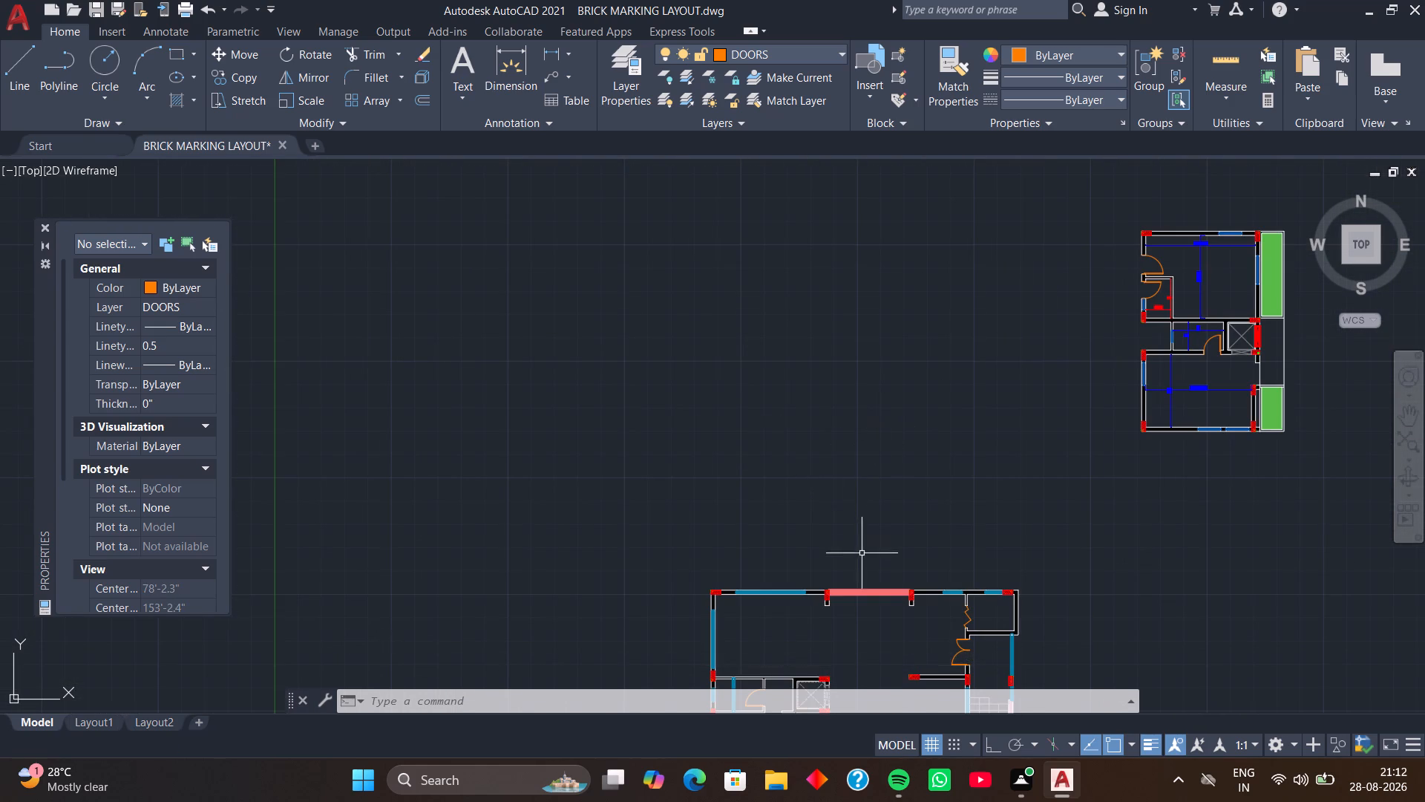
Move the entire larger floor plan by its upper-left outer corner to below the smaller plan, aligning their left outer walls.
middle_click_drag(851, 532, 779, 276)
scroll(770, 346, "down", 1)
left_click_drag(642, 305, 639, 320)
left_click(930, 522)
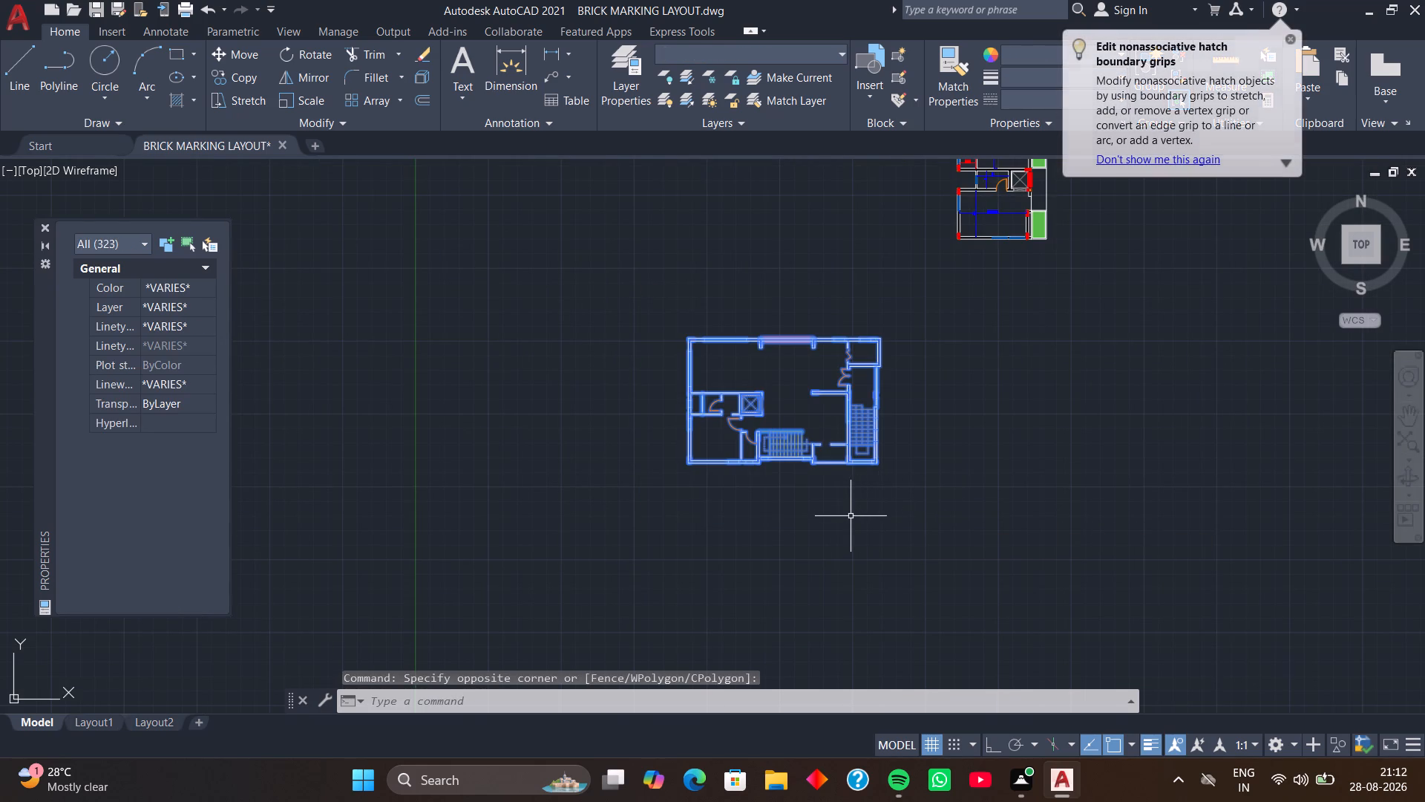
type("m")
key("space")
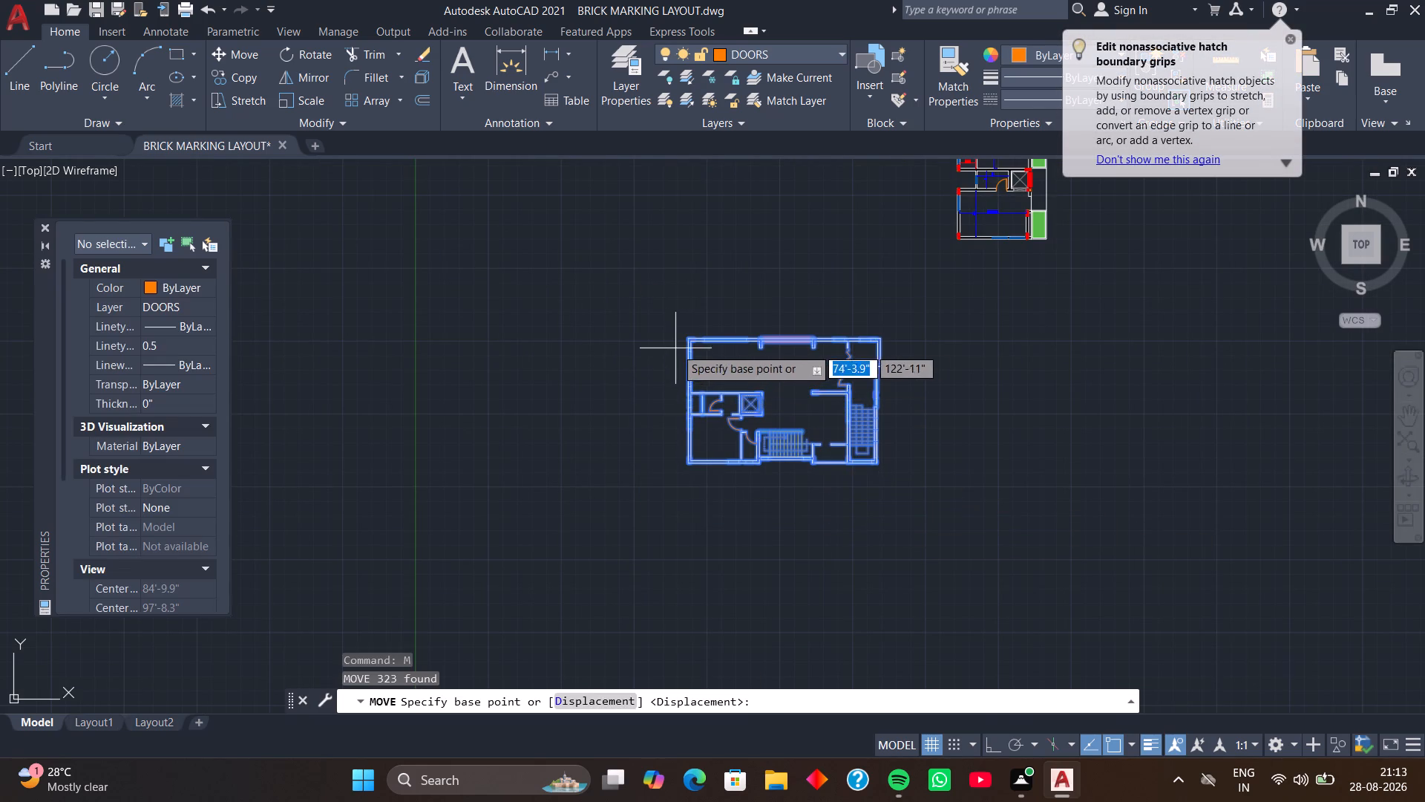
left_click(684, 338)
scroll(920, 322, "up", 2)
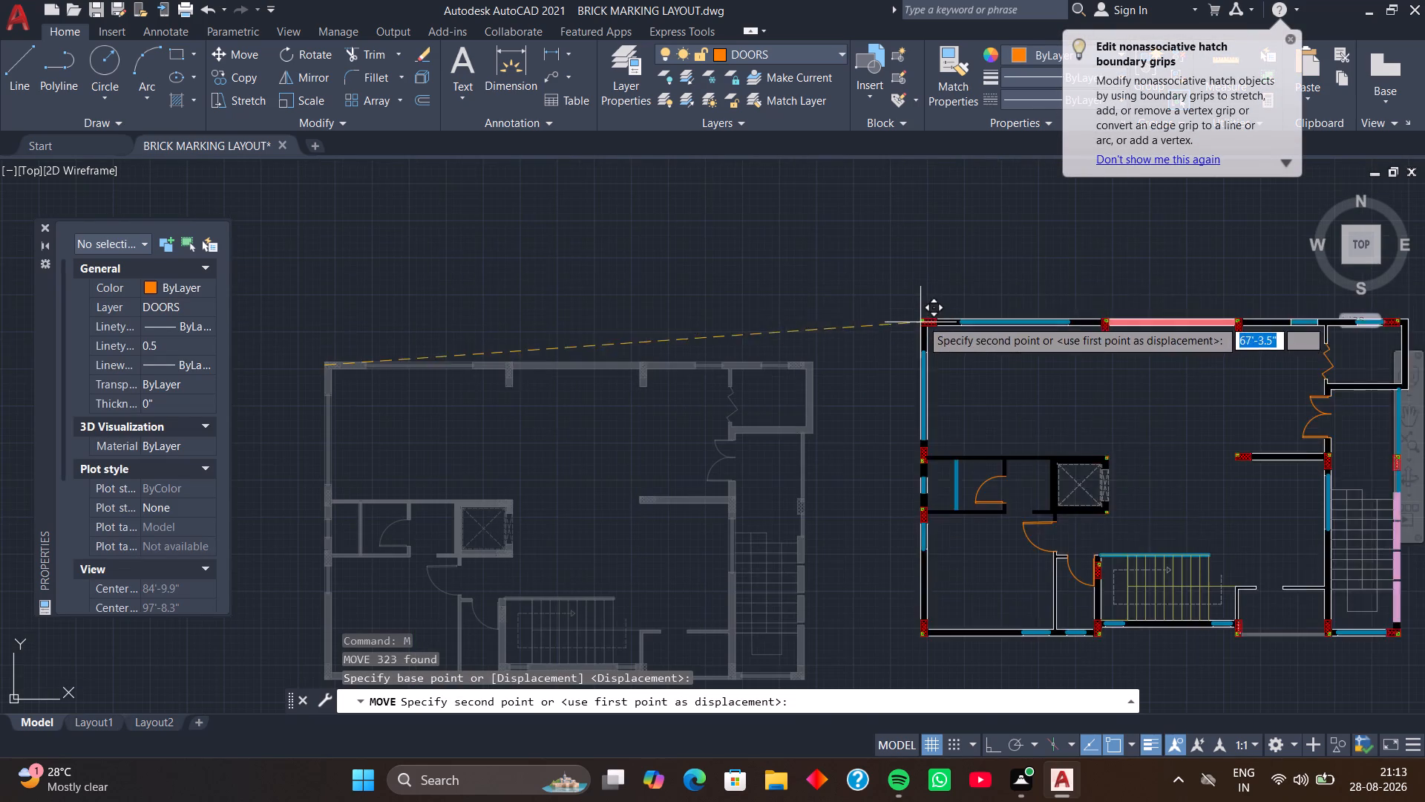
scroll(969, 298, "down", 2)
middle_click_drag(972, 300, 866, 375)
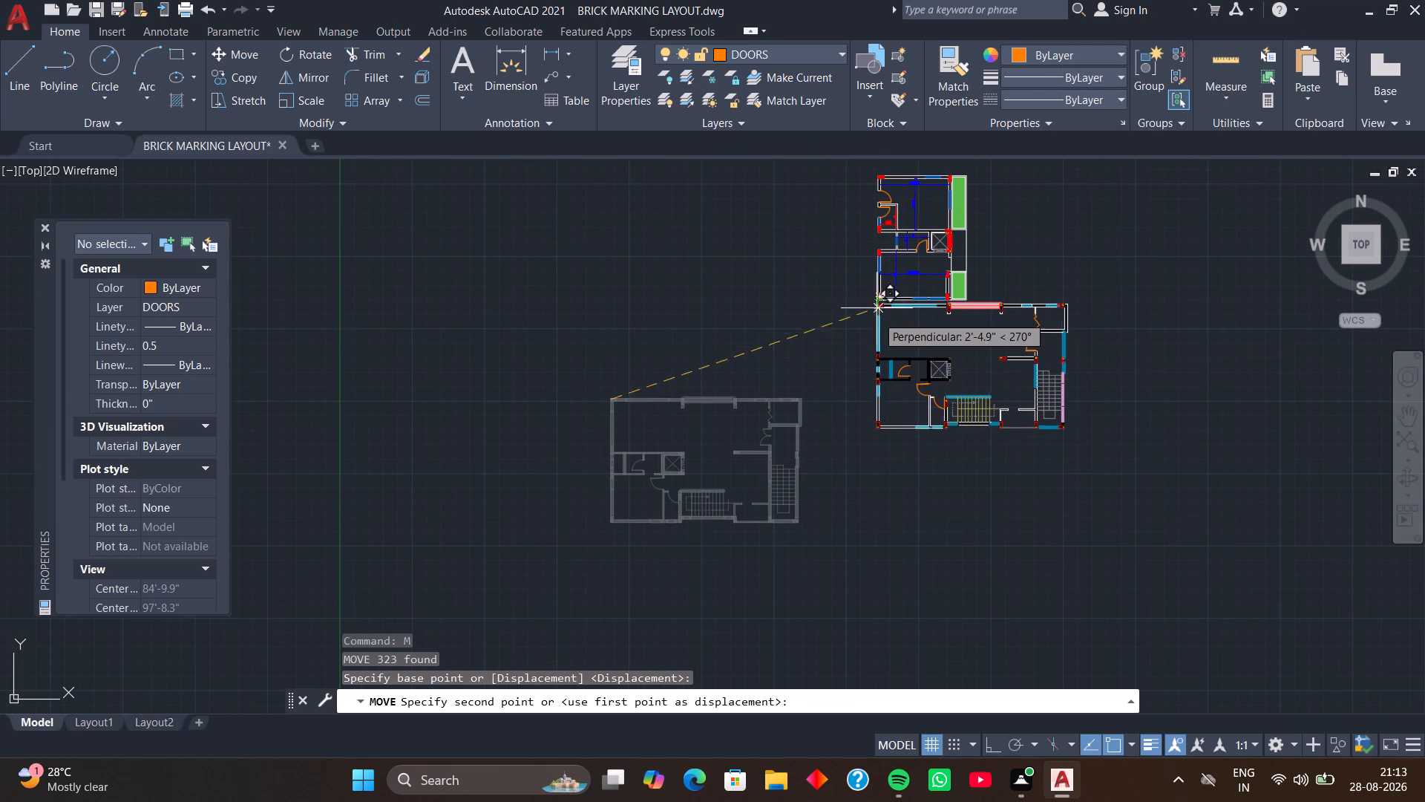
left_click(875, 362)
Check the larger plan's alignment with the smaller plan and examine its lift, door and staircase area.
scroll(887, 322, "up", 2)
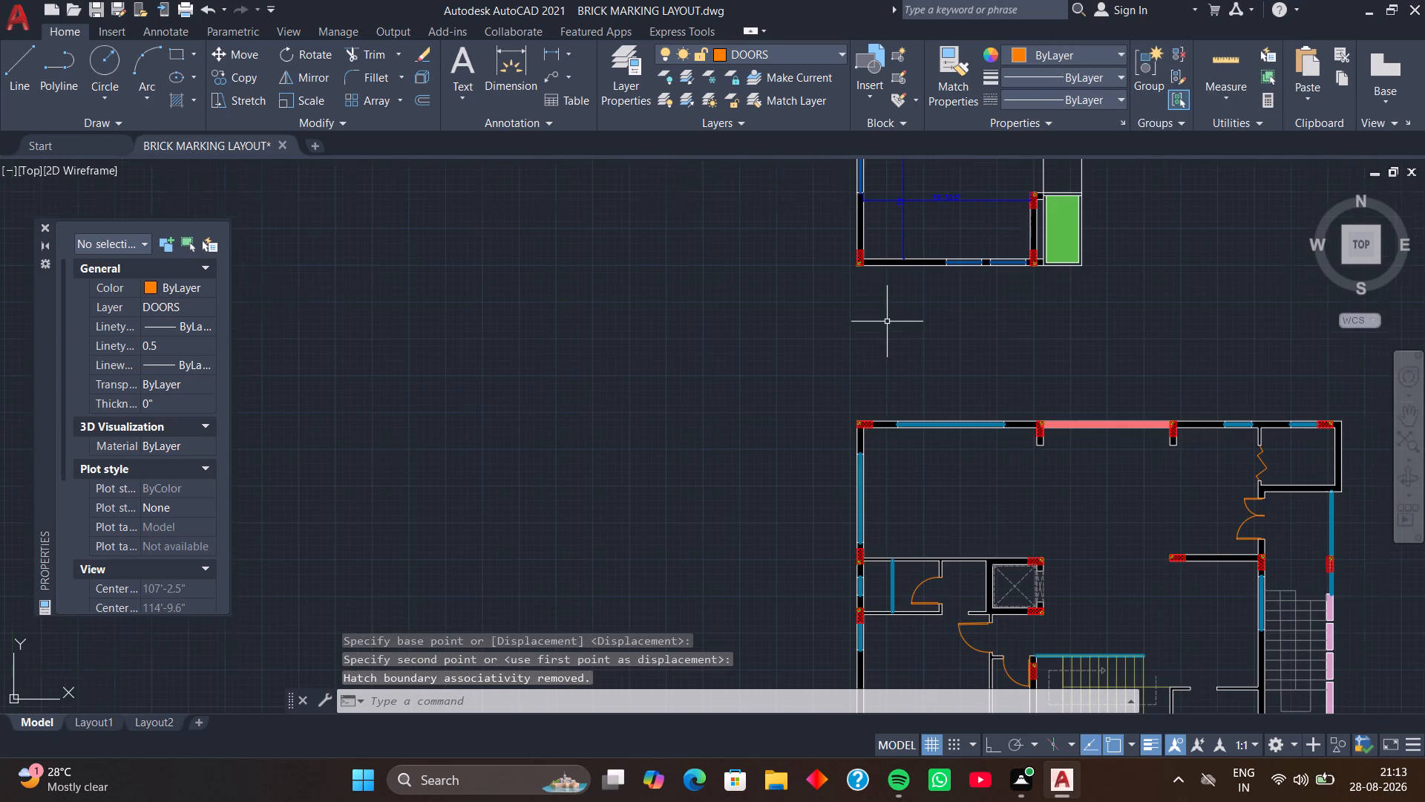
scroll(902, 342, "down", 1)
middle_click_drag(931, 347, 841, 327)
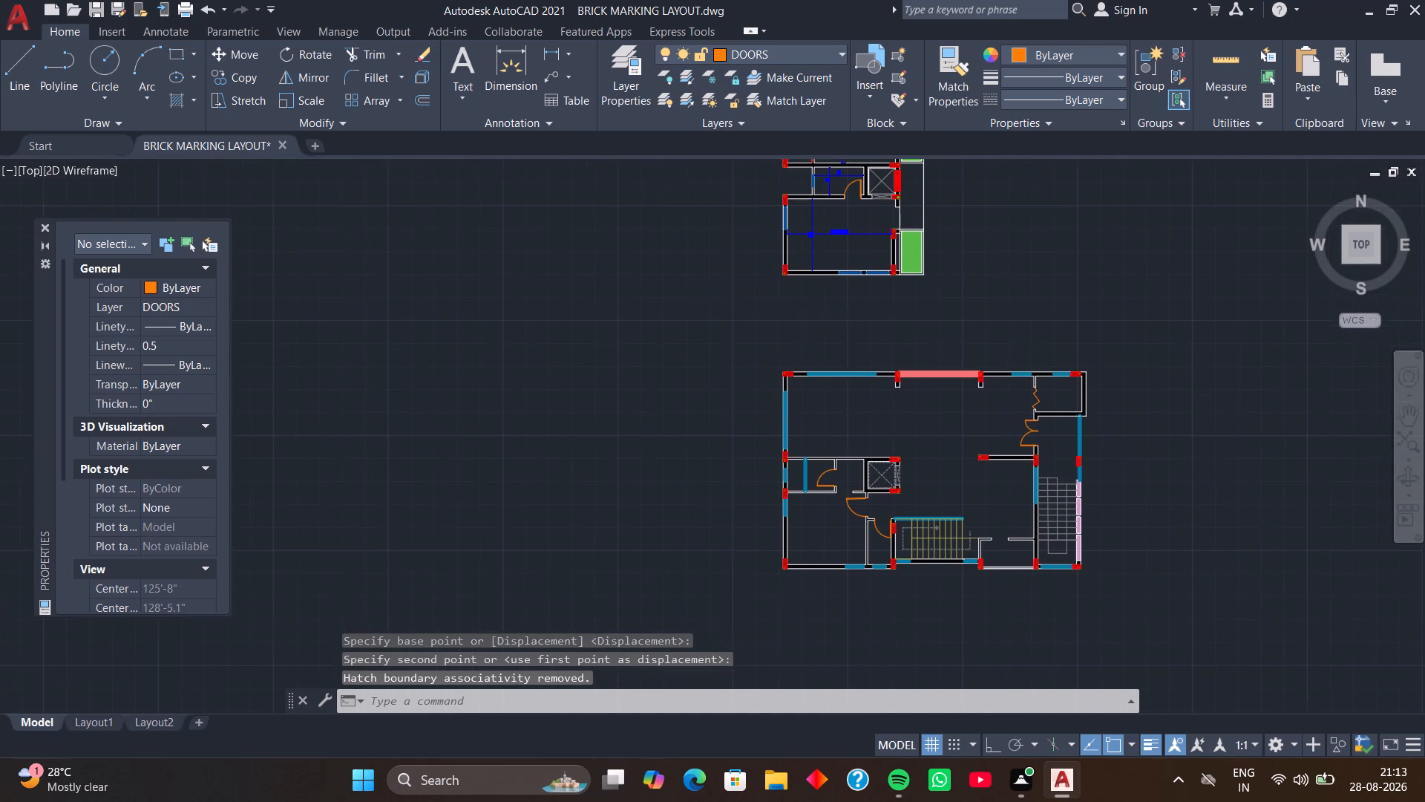
scroll(954, 319, "down", 2)
middle_click_drag(949, 329, 896, 263)
middle_click_drag(914, 357, 923, 356)
scroll(908, 322, "up", 4)
middle_click_drag(845, 329, 853, 418)
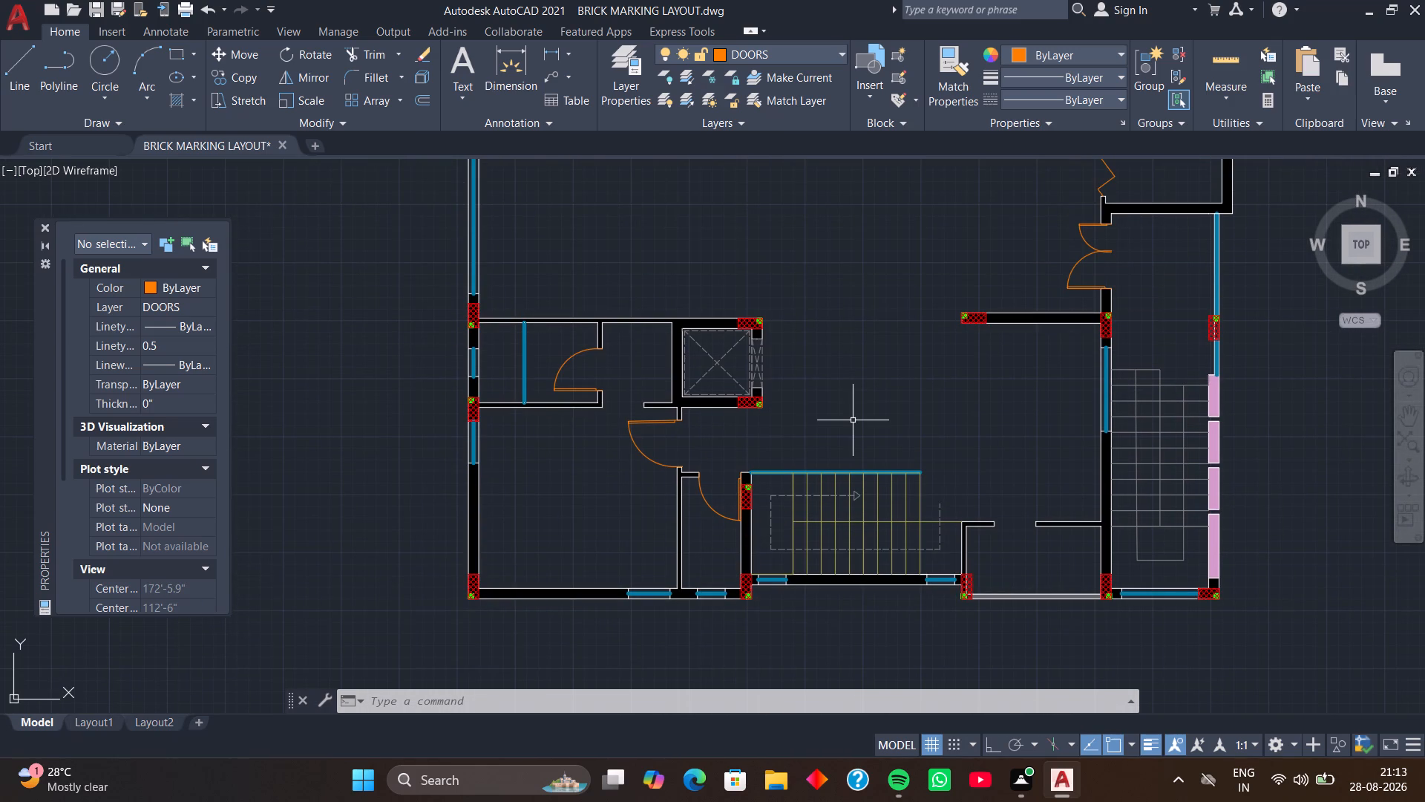
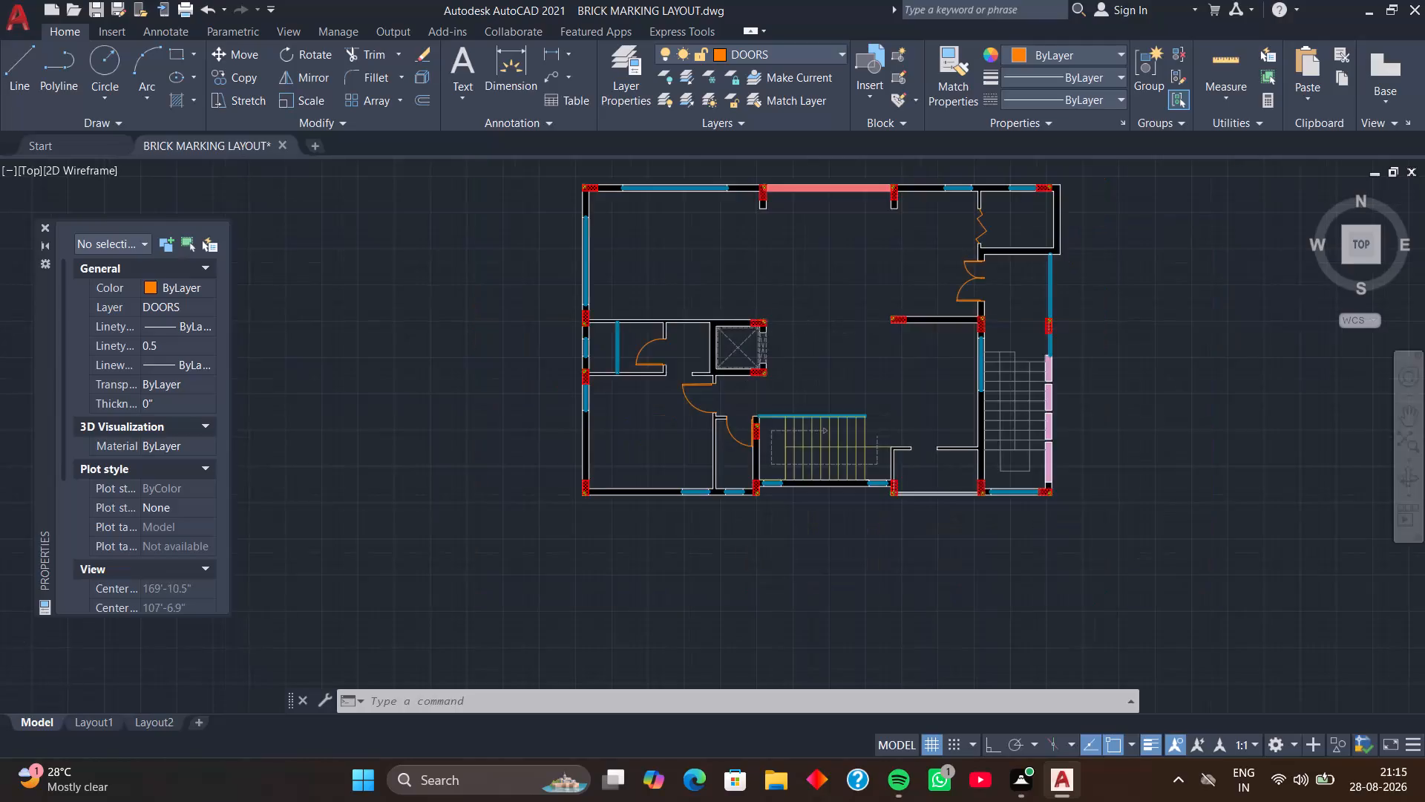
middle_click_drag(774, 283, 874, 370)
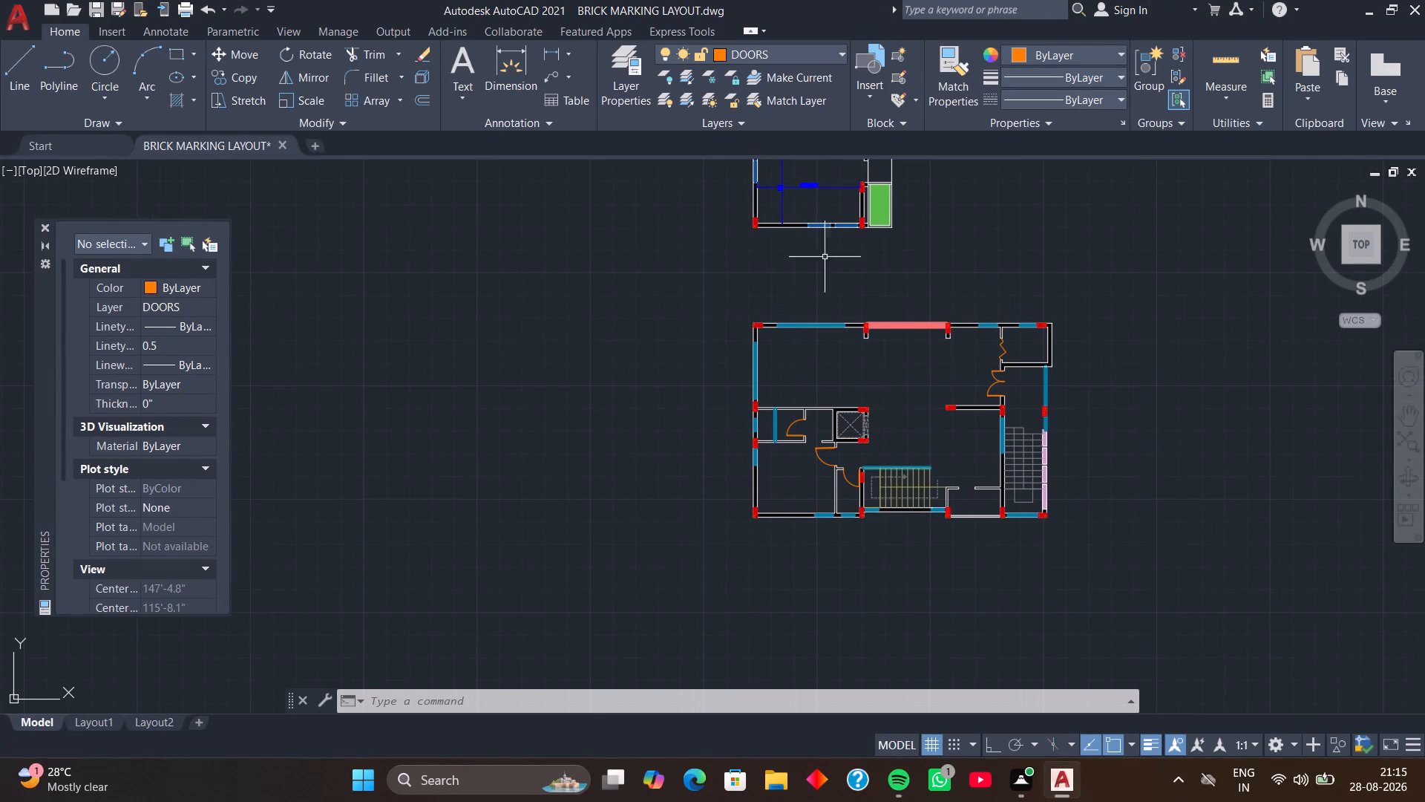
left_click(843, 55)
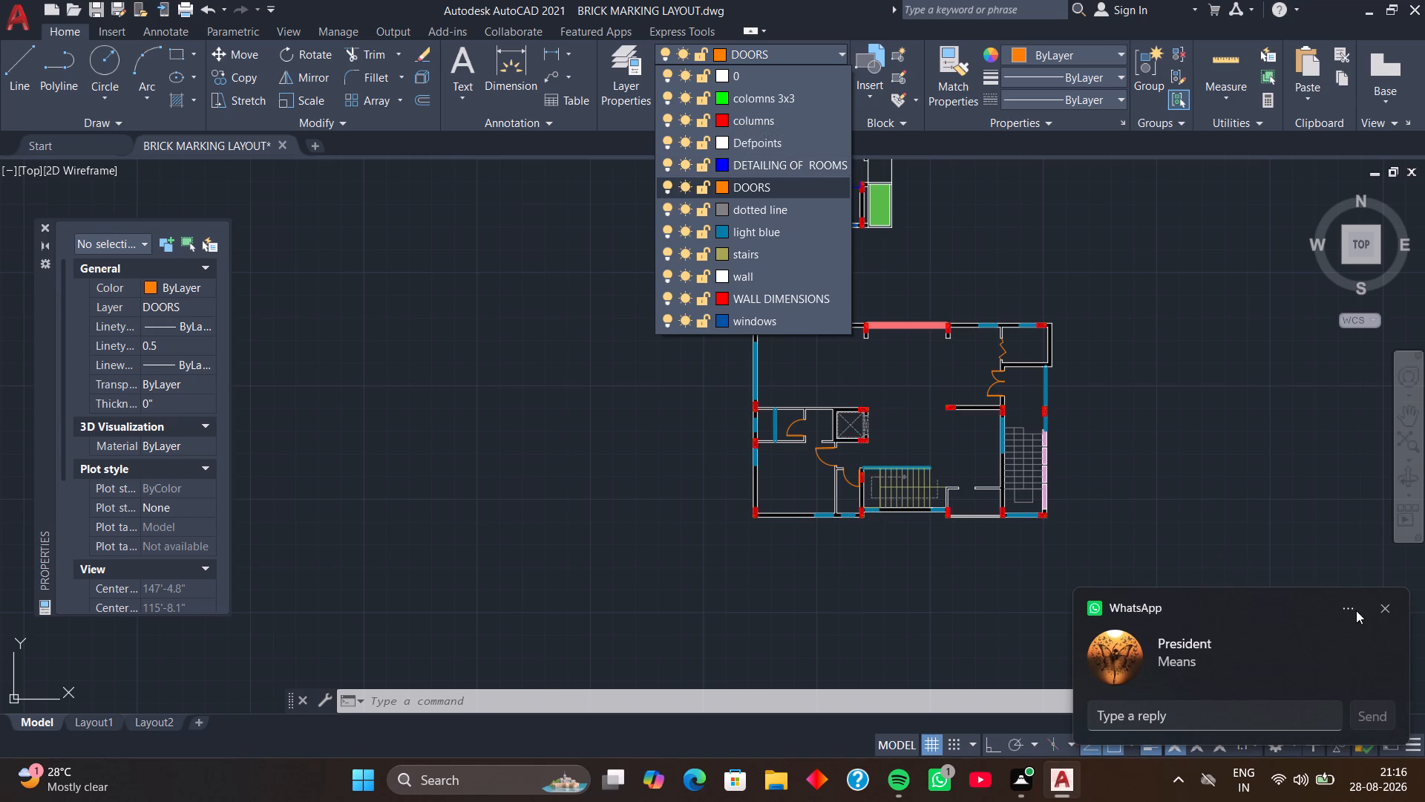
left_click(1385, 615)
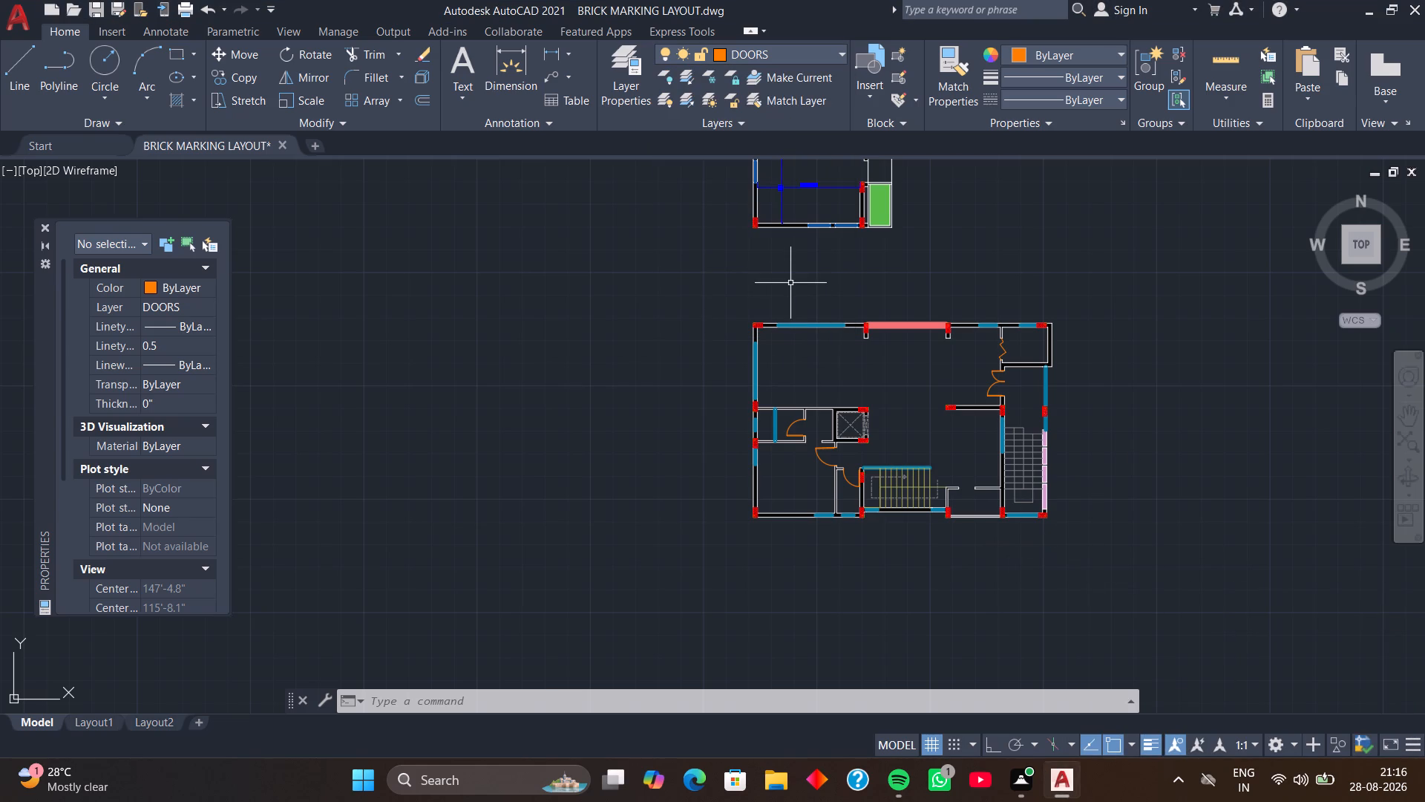
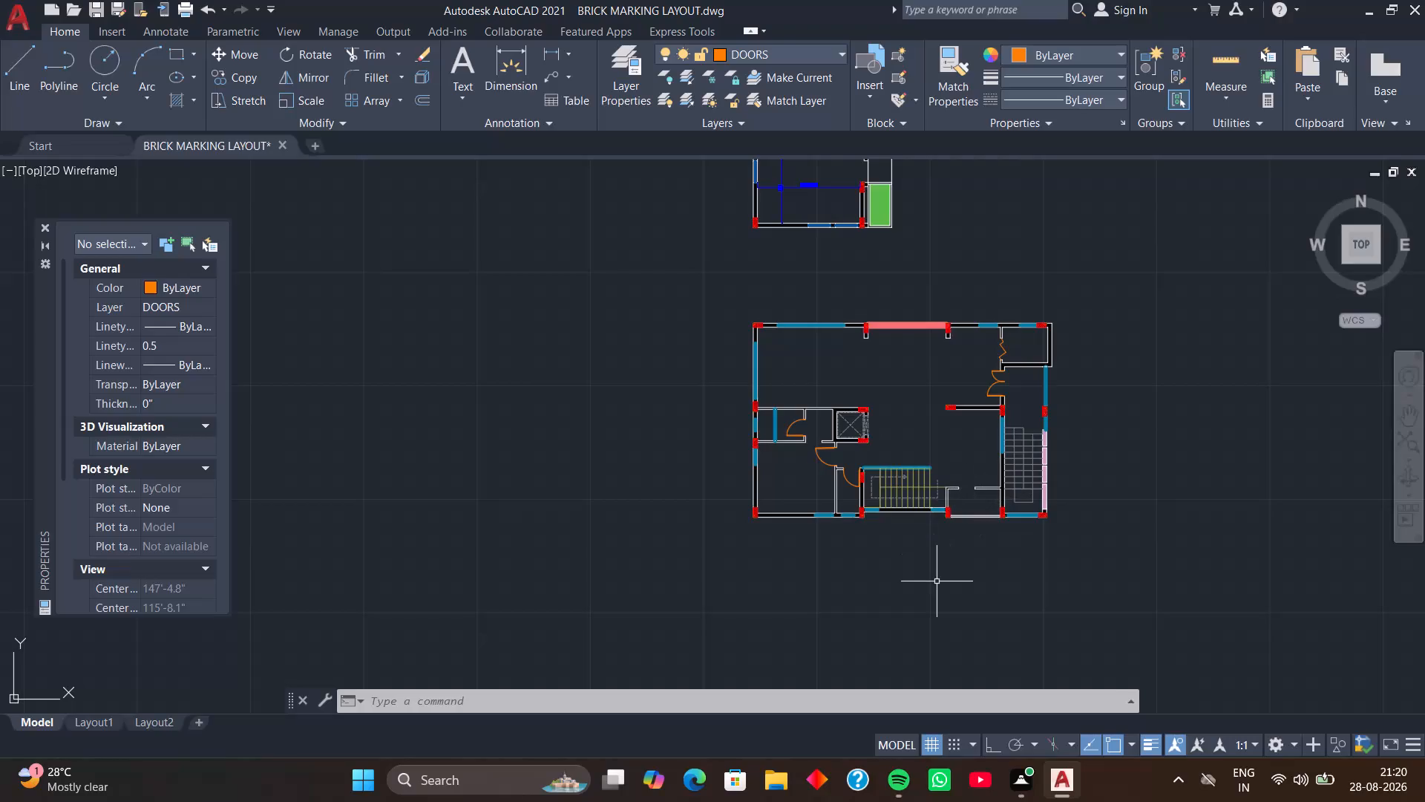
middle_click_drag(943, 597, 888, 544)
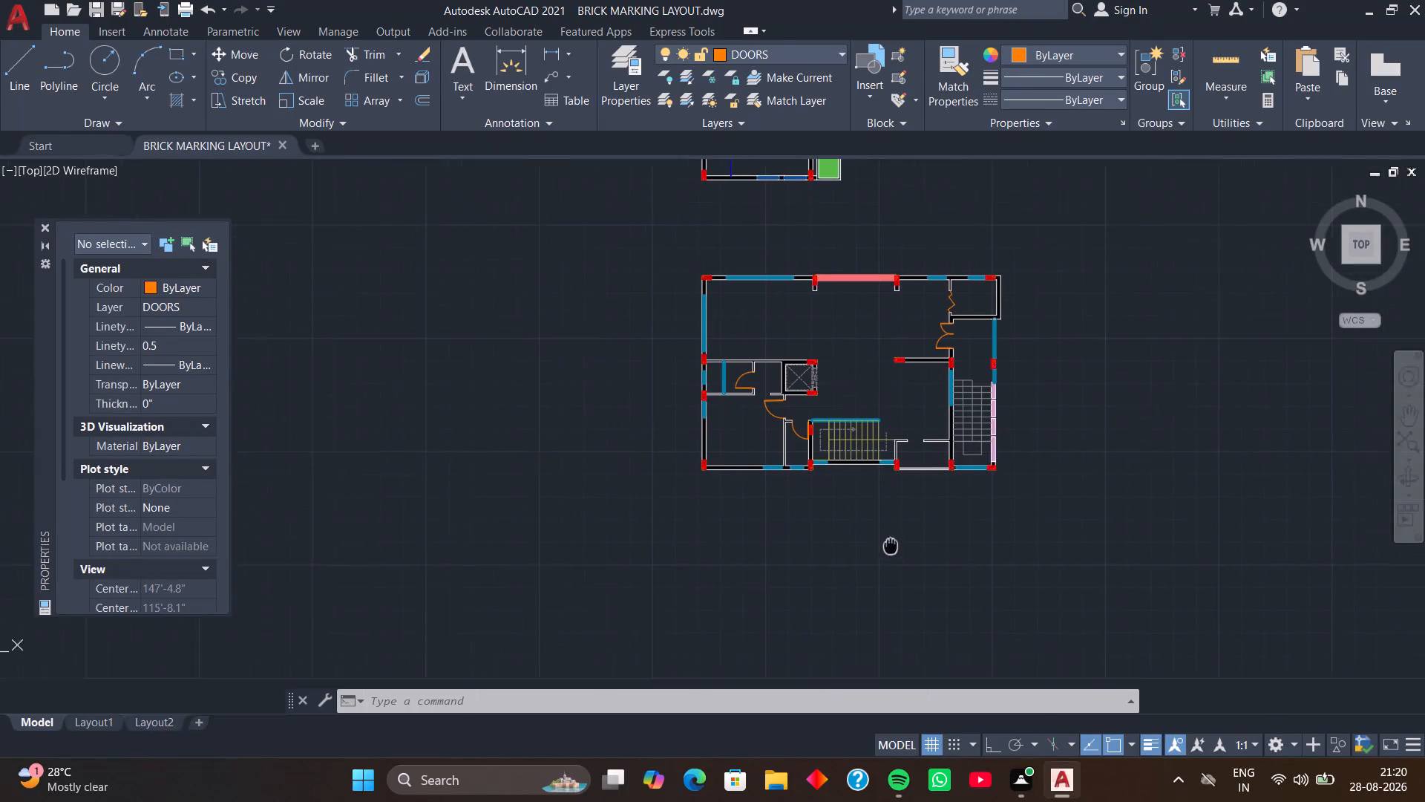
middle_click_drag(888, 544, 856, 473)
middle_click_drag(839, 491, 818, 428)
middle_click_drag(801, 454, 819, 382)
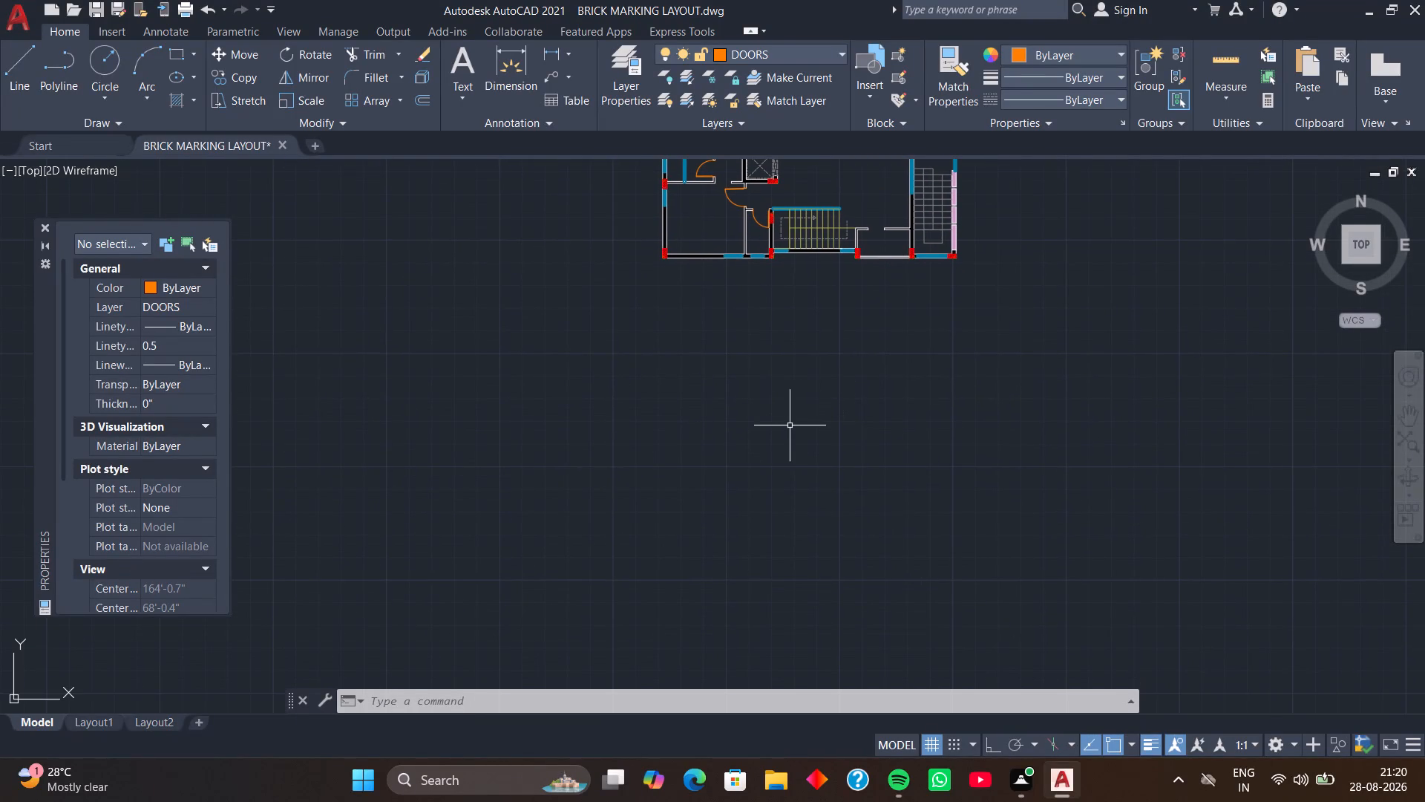
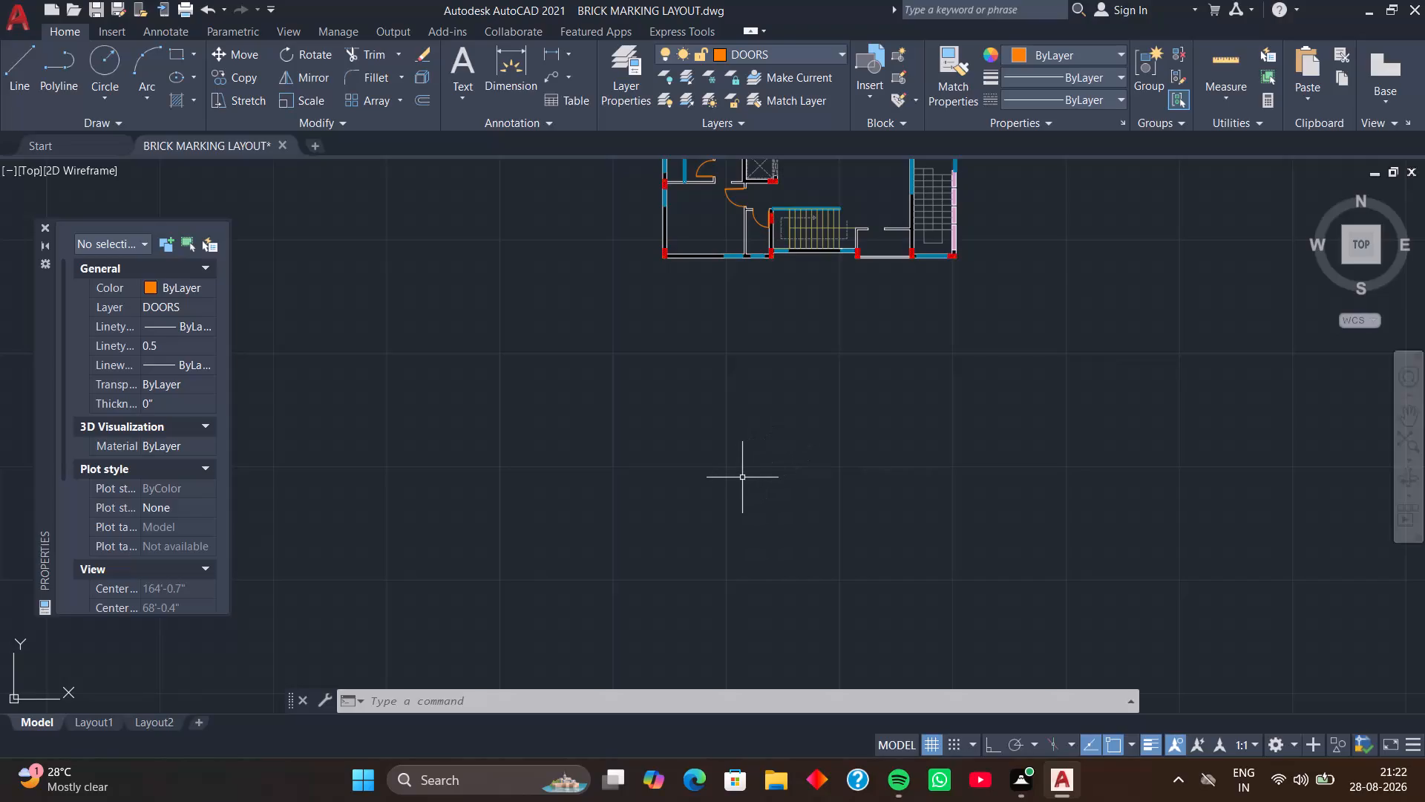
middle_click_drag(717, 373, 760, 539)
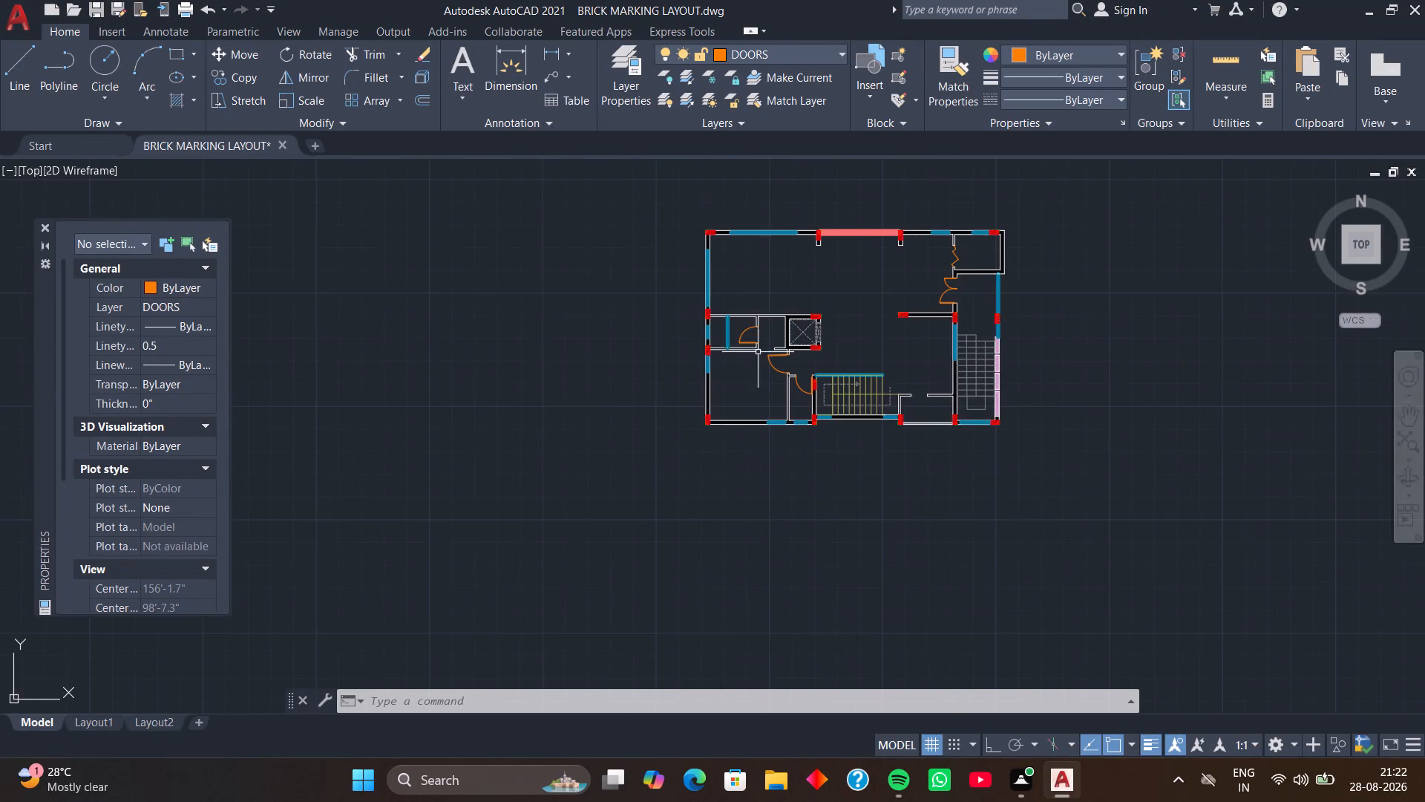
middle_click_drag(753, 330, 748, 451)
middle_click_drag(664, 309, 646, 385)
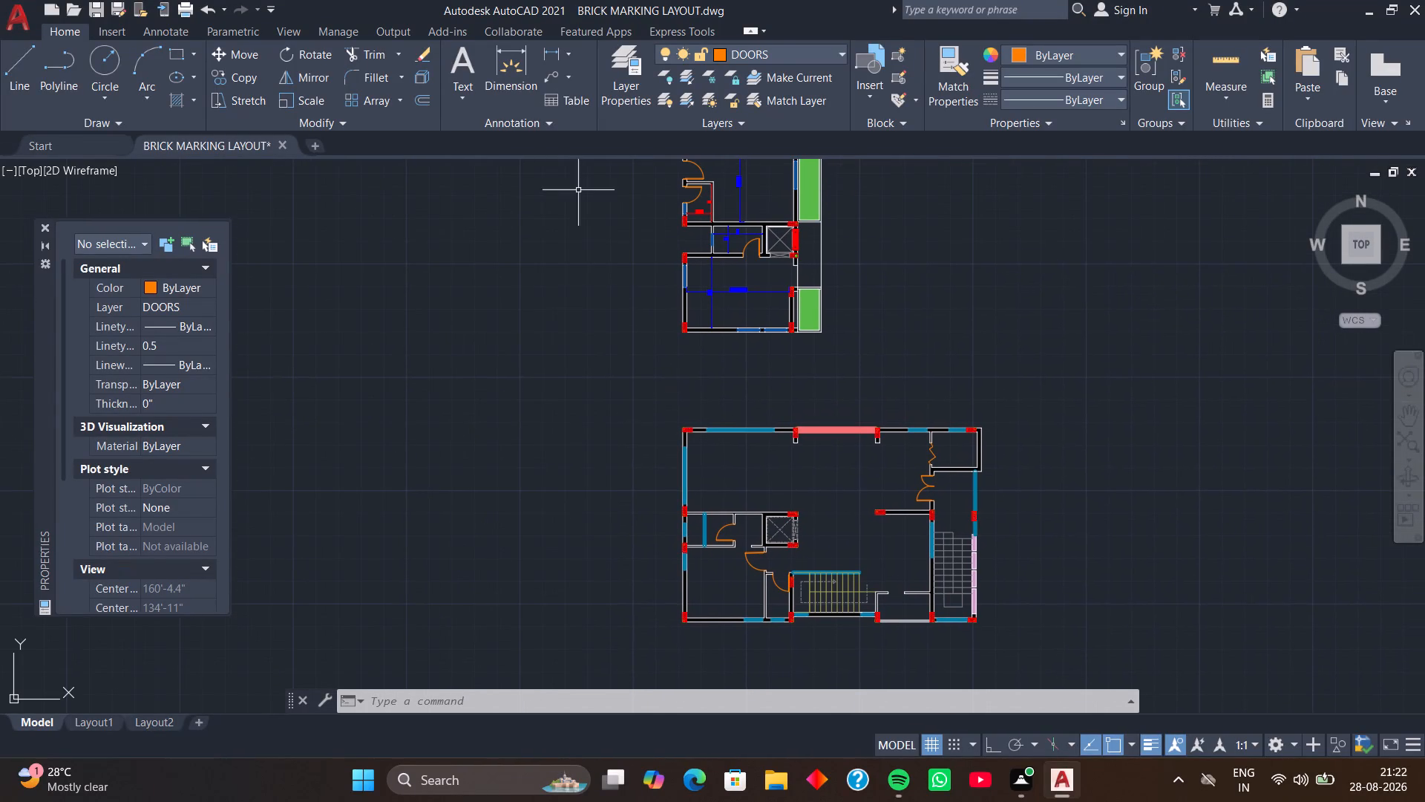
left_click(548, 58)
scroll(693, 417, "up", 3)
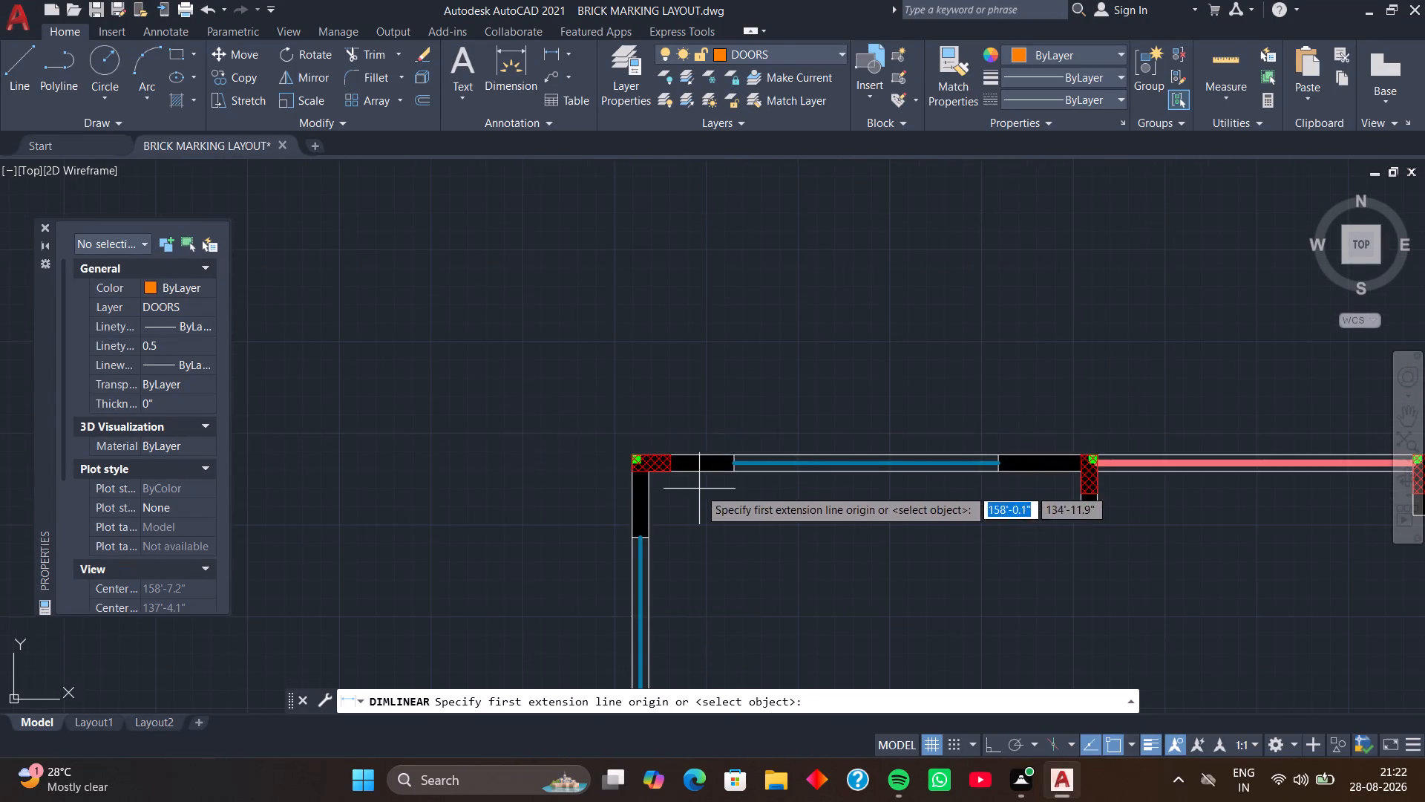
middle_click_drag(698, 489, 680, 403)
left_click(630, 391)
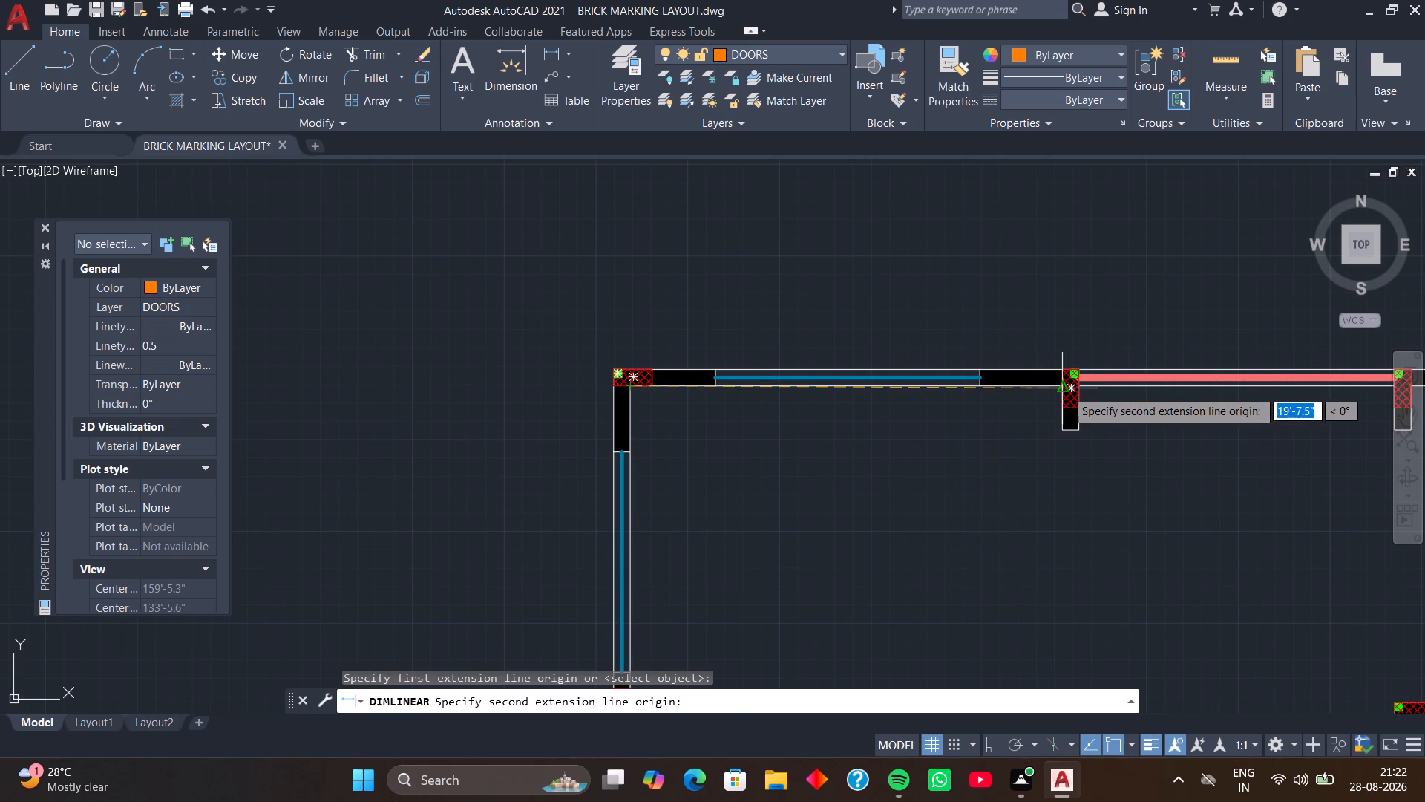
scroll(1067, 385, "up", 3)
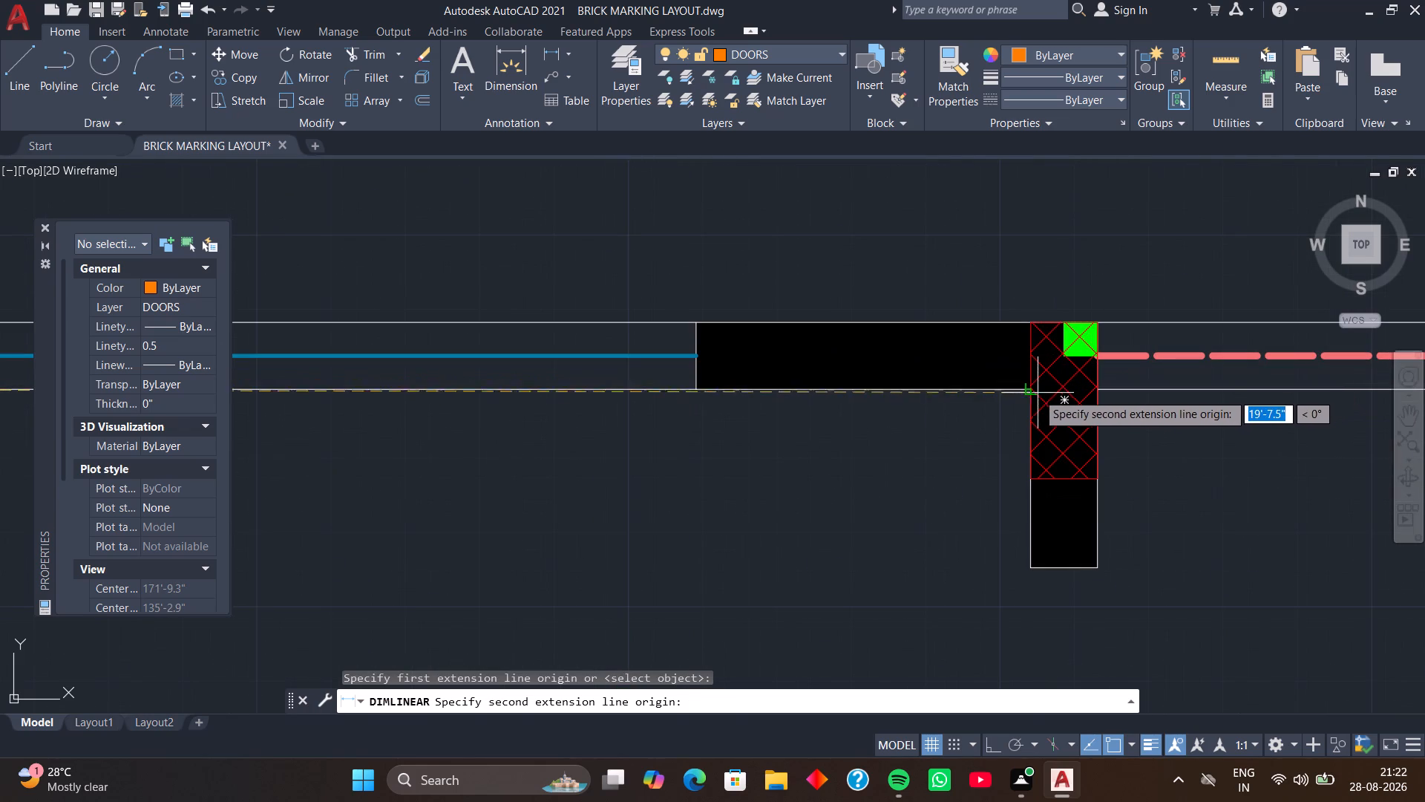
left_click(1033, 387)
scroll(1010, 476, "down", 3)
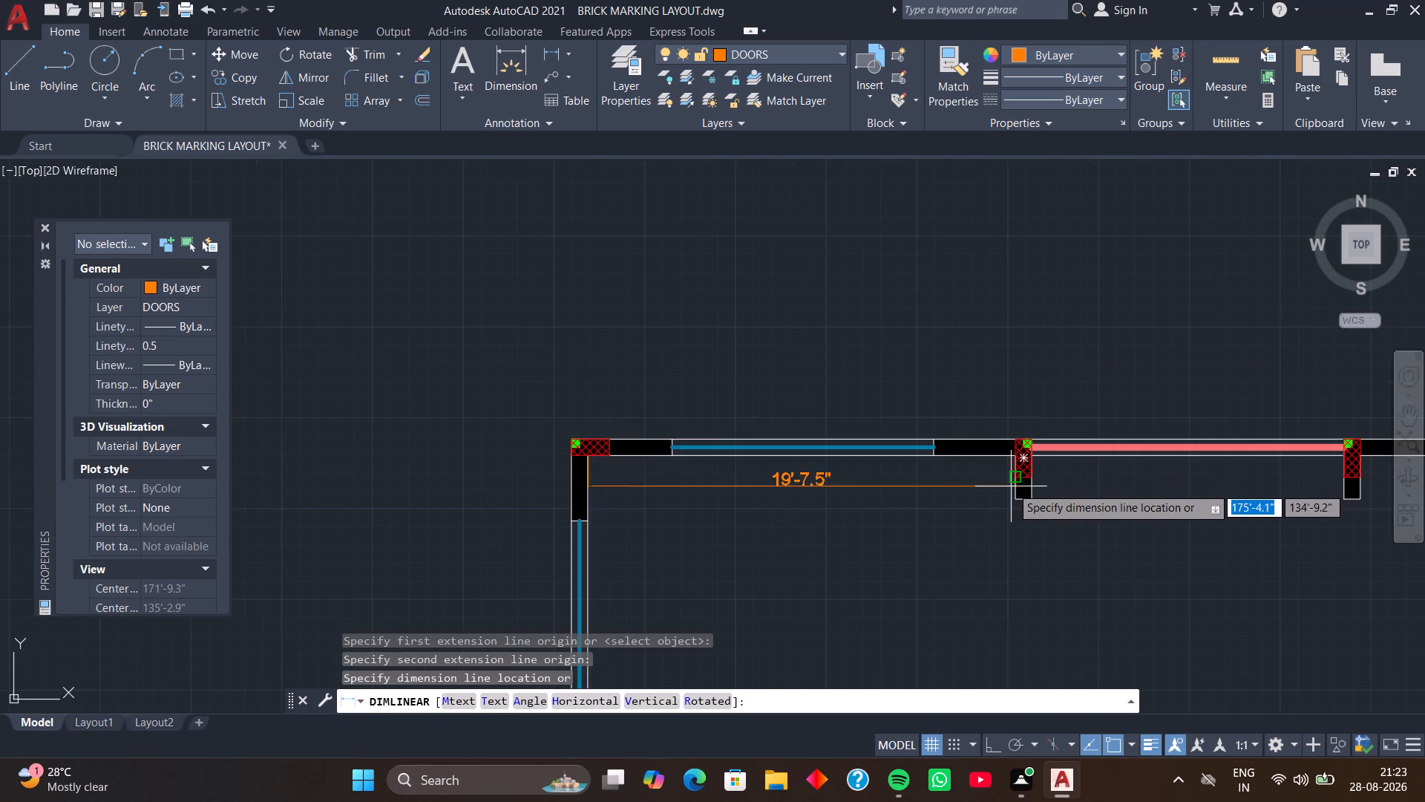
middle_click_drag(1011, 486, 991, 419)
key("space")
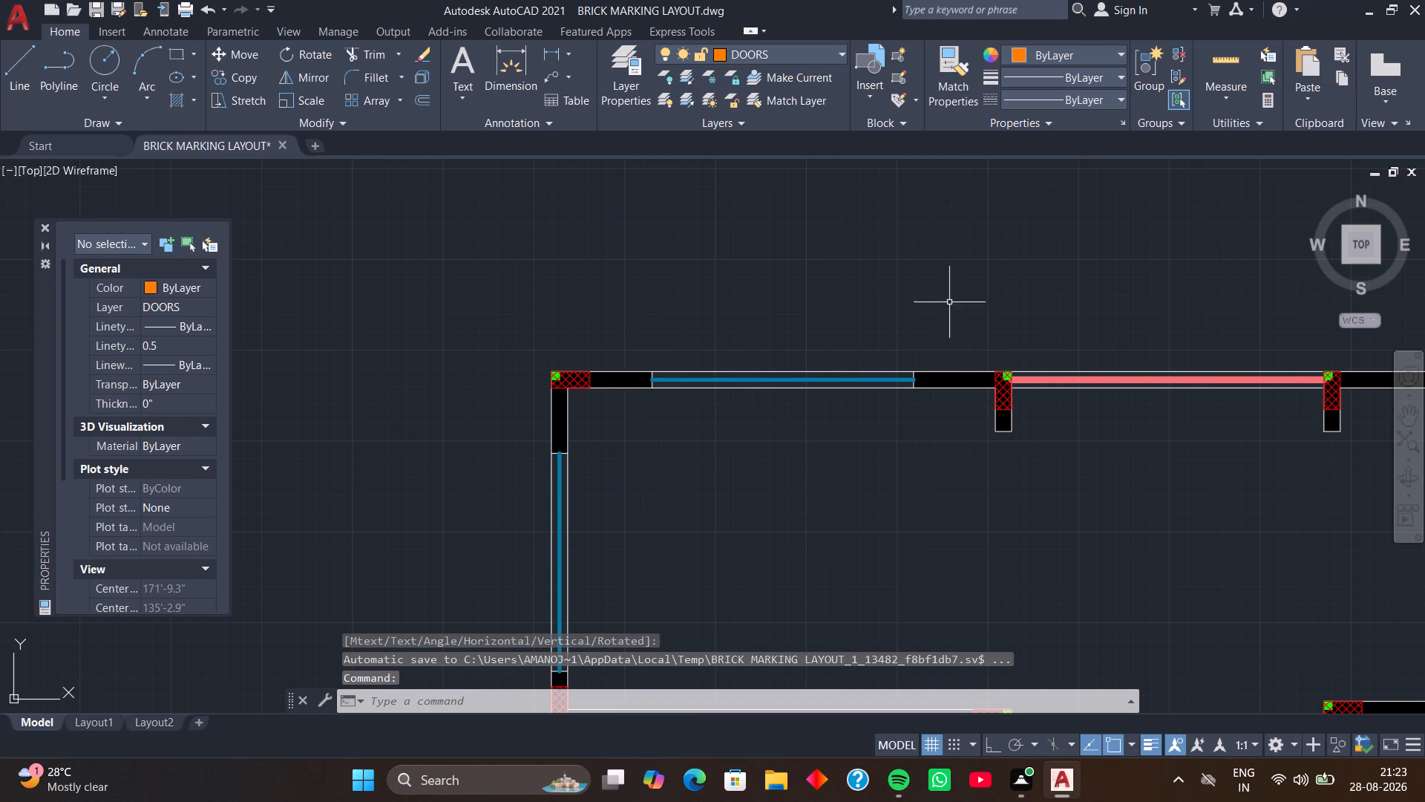
On the DETAILING OF ROOMS layer, add a horizontal linear dimension inside the lower plan's top-left room, from the corner to the next column.
left_click(842, 50)
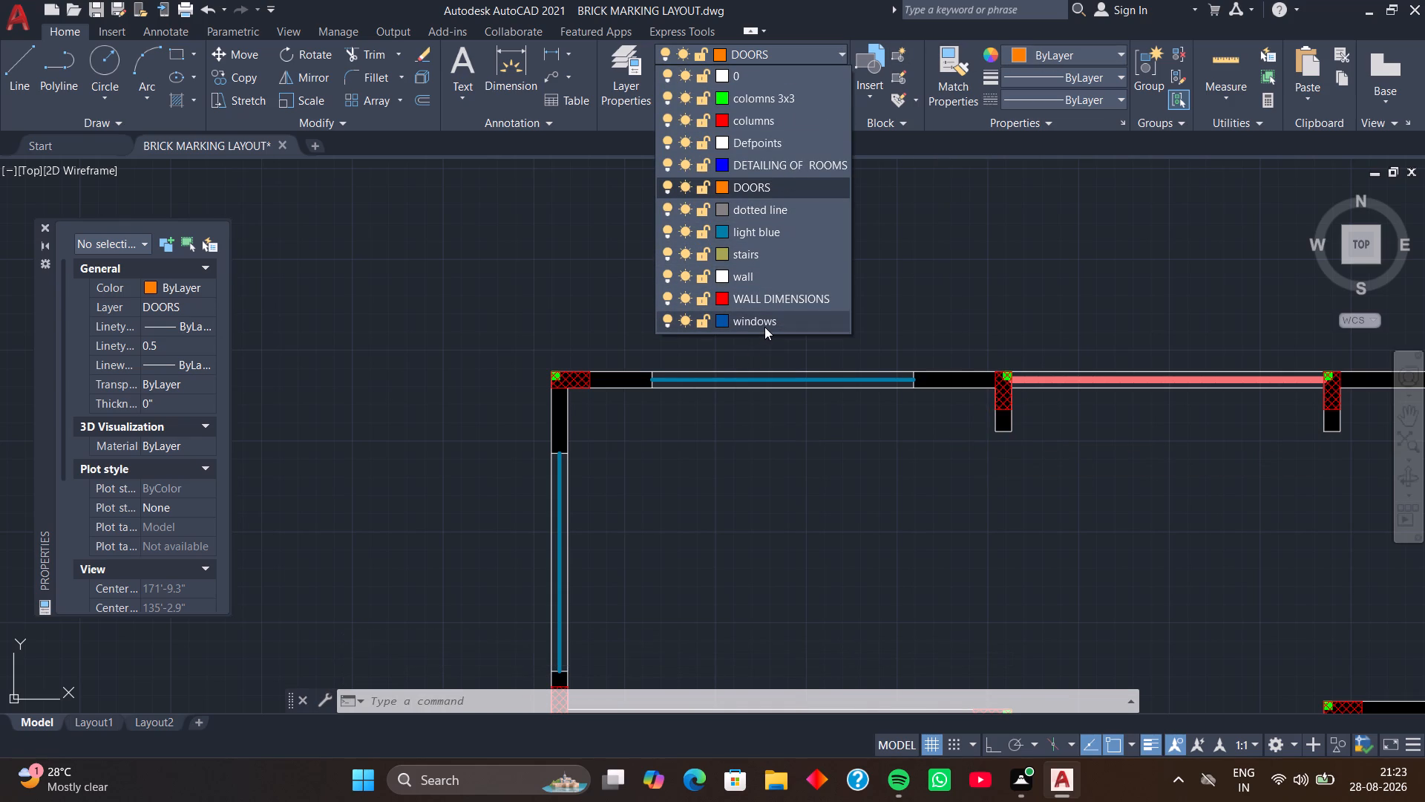
left_click(802, 167)
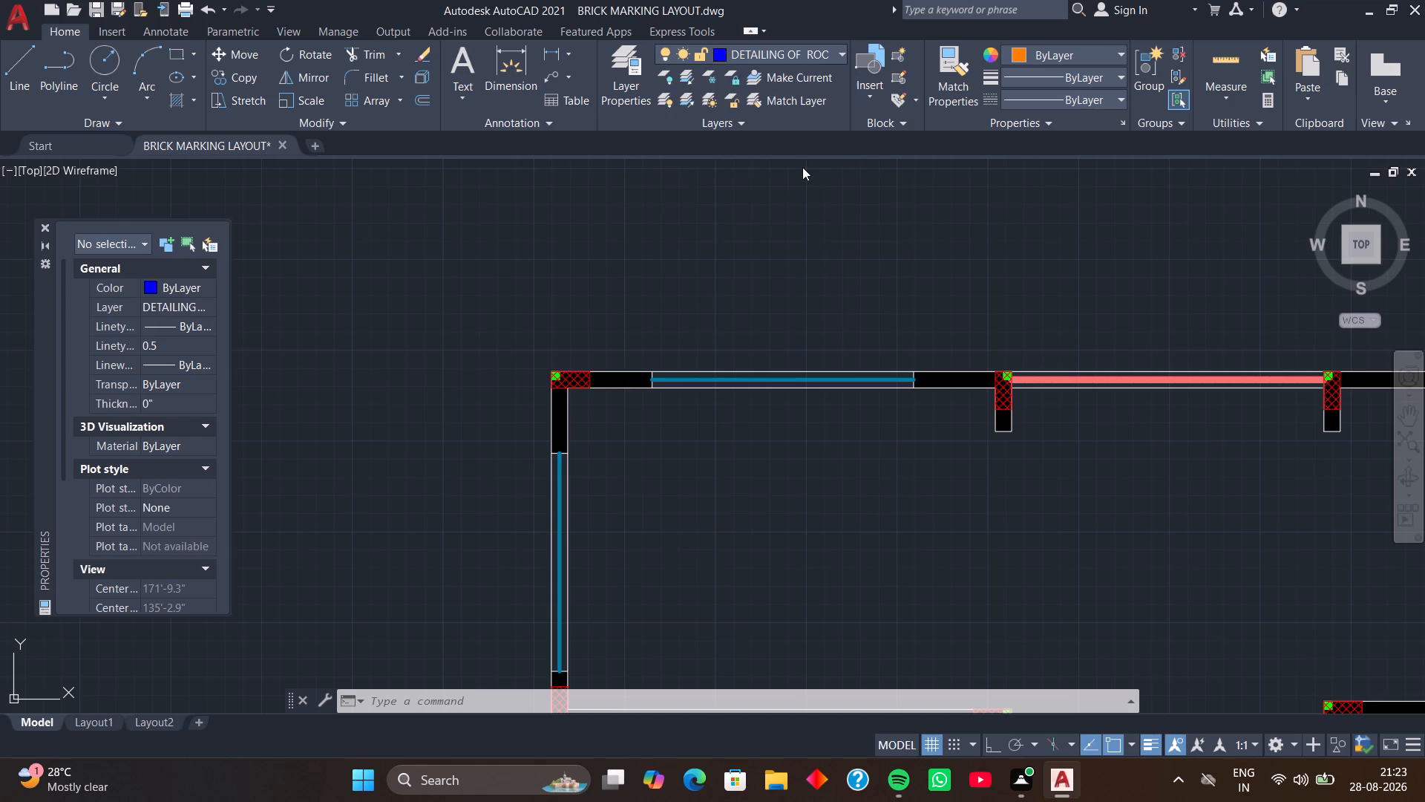
left_click(548, 52)
scroll(569, 388, "up", 2)
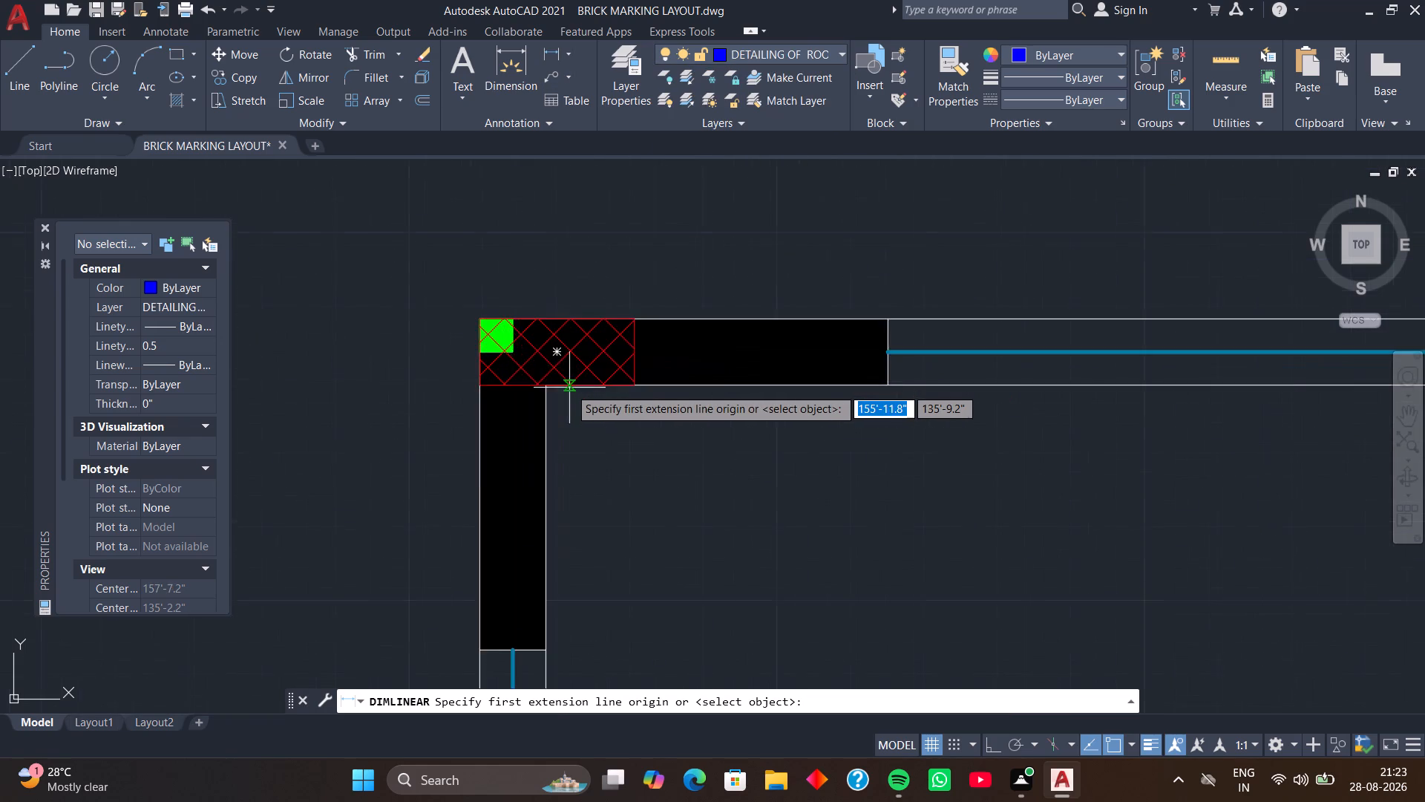
scroll(569, 388, "up", 3)
left_click(502, 381)
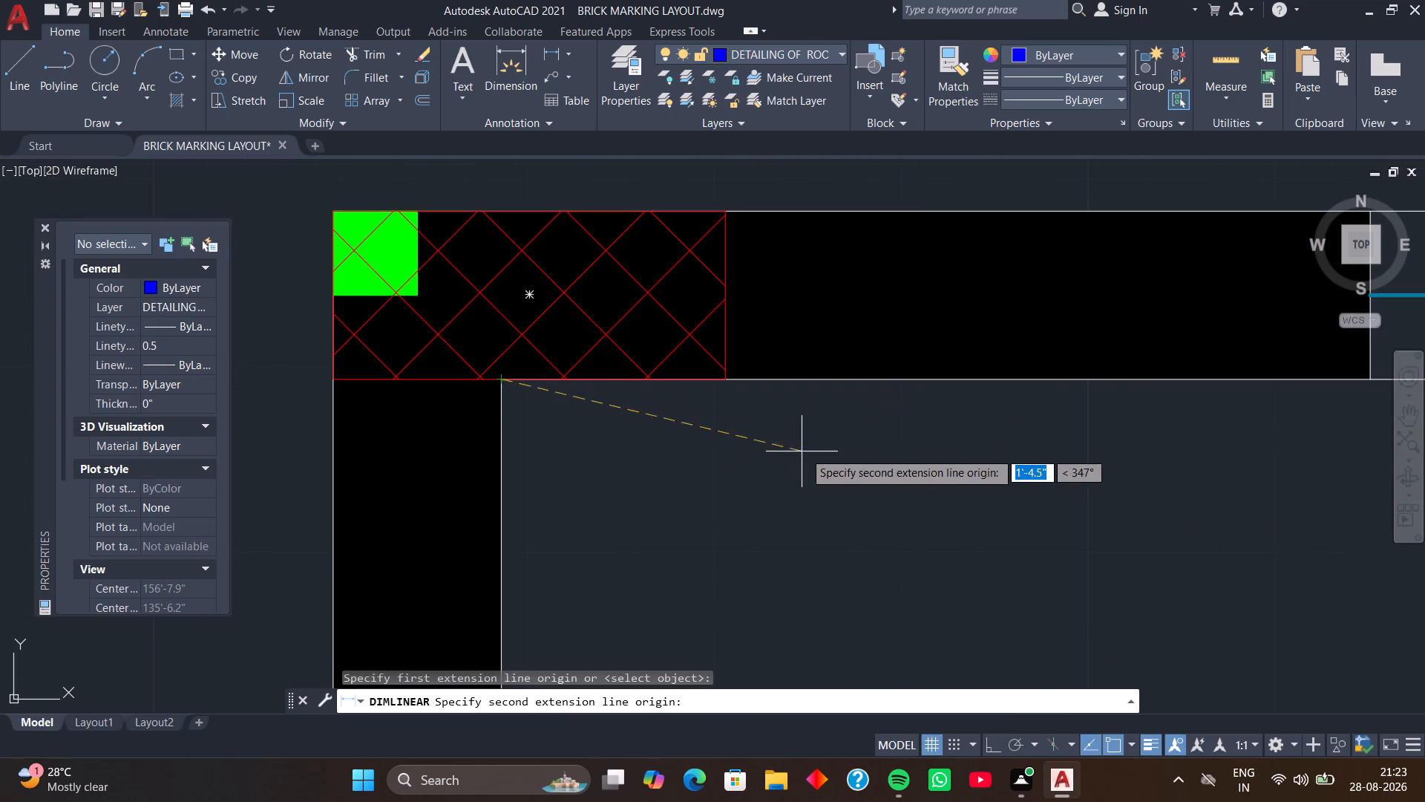
scroll(806, 451, "down", 4)
middle_click_drag(872, 473, 652, 405)
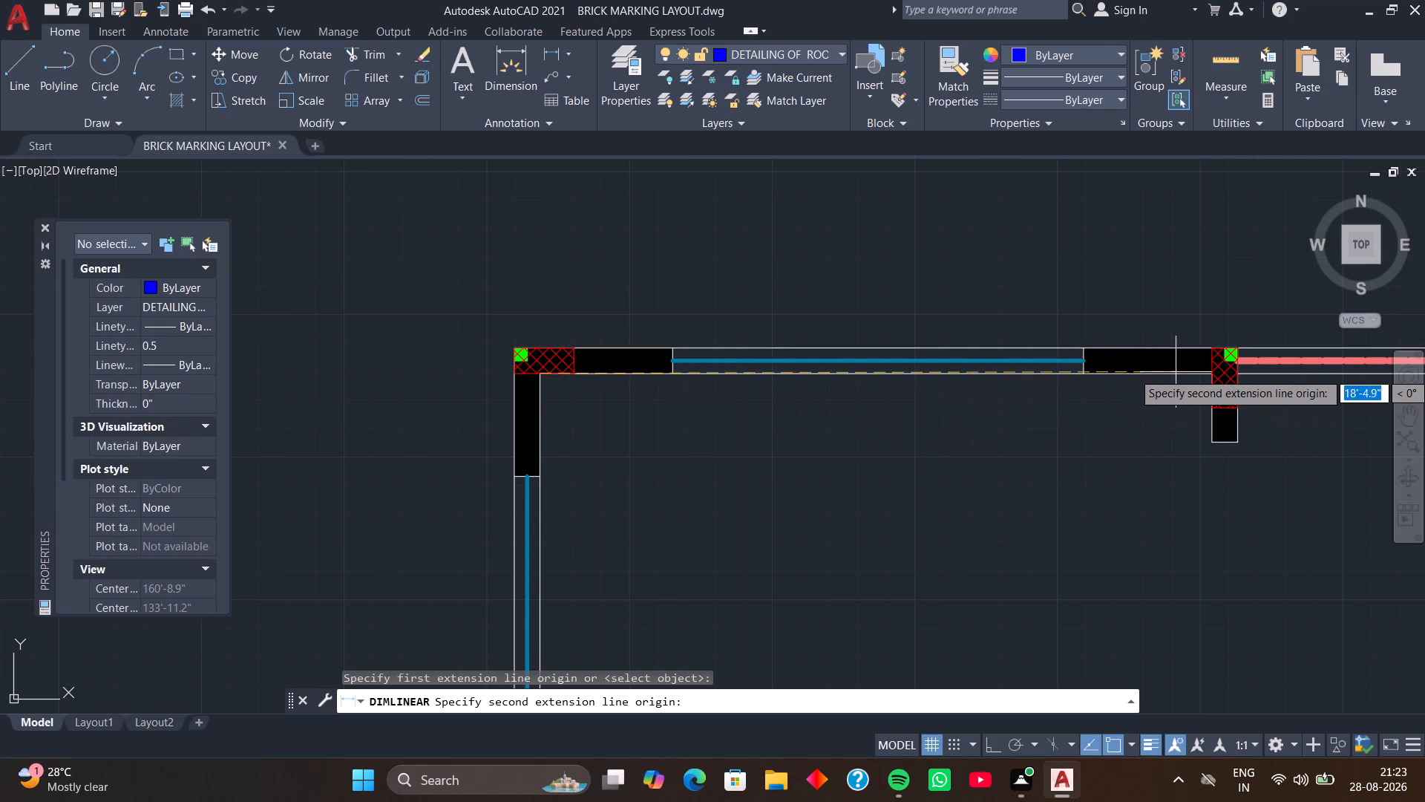
scroll(1213, 369, "up", 3)
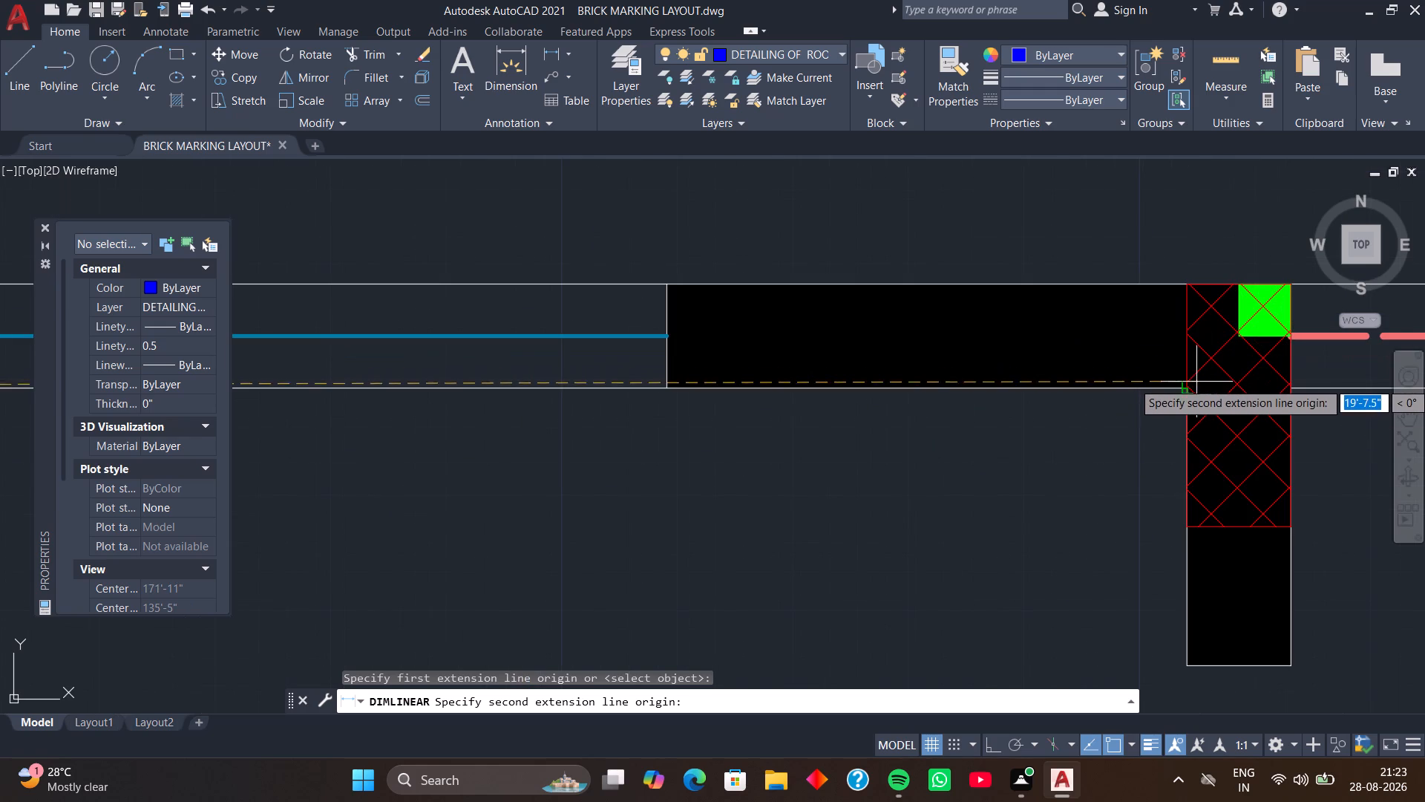
left_click(1190, 388)
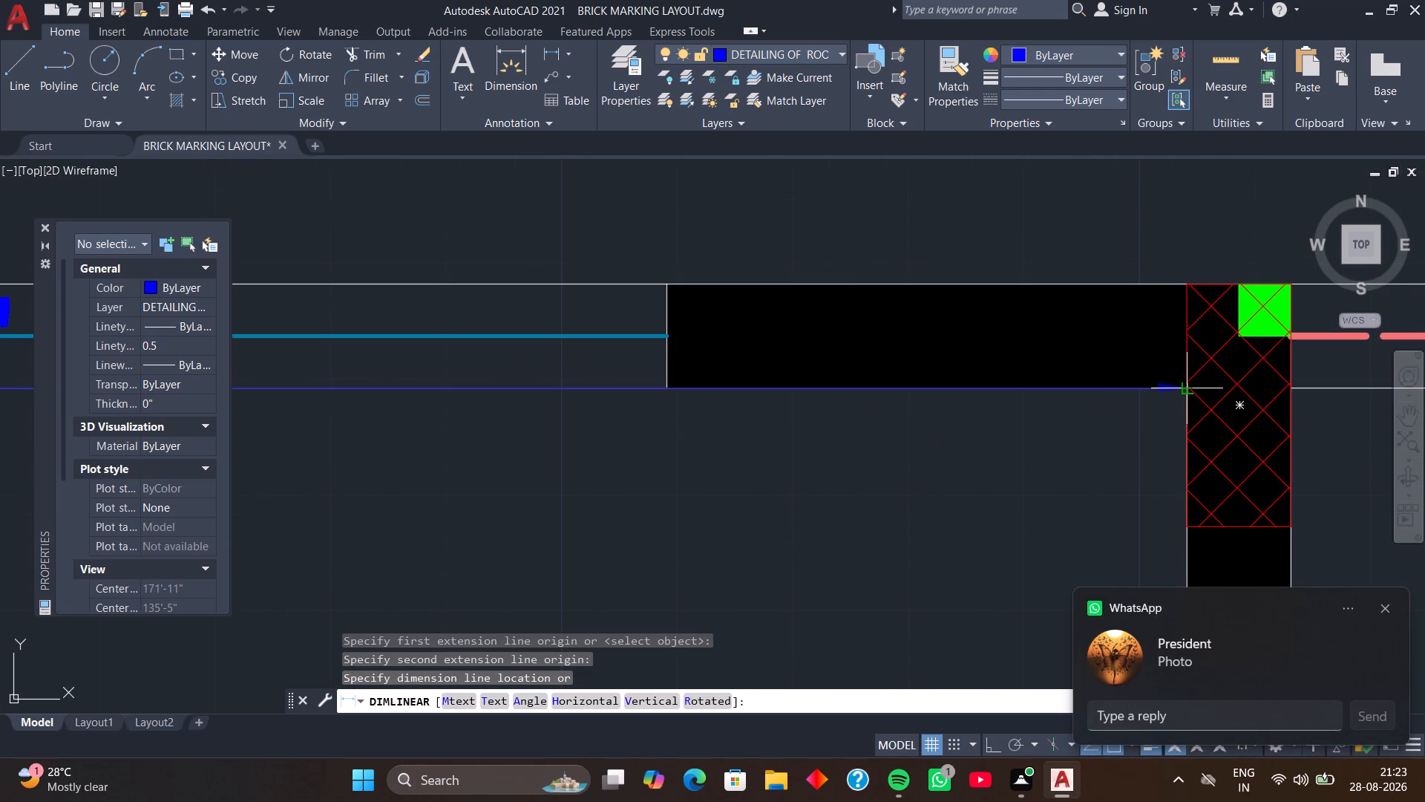
scroll(1153, 508, "down", 3)
middle_click_drag(1152, 514, 1106, 359)
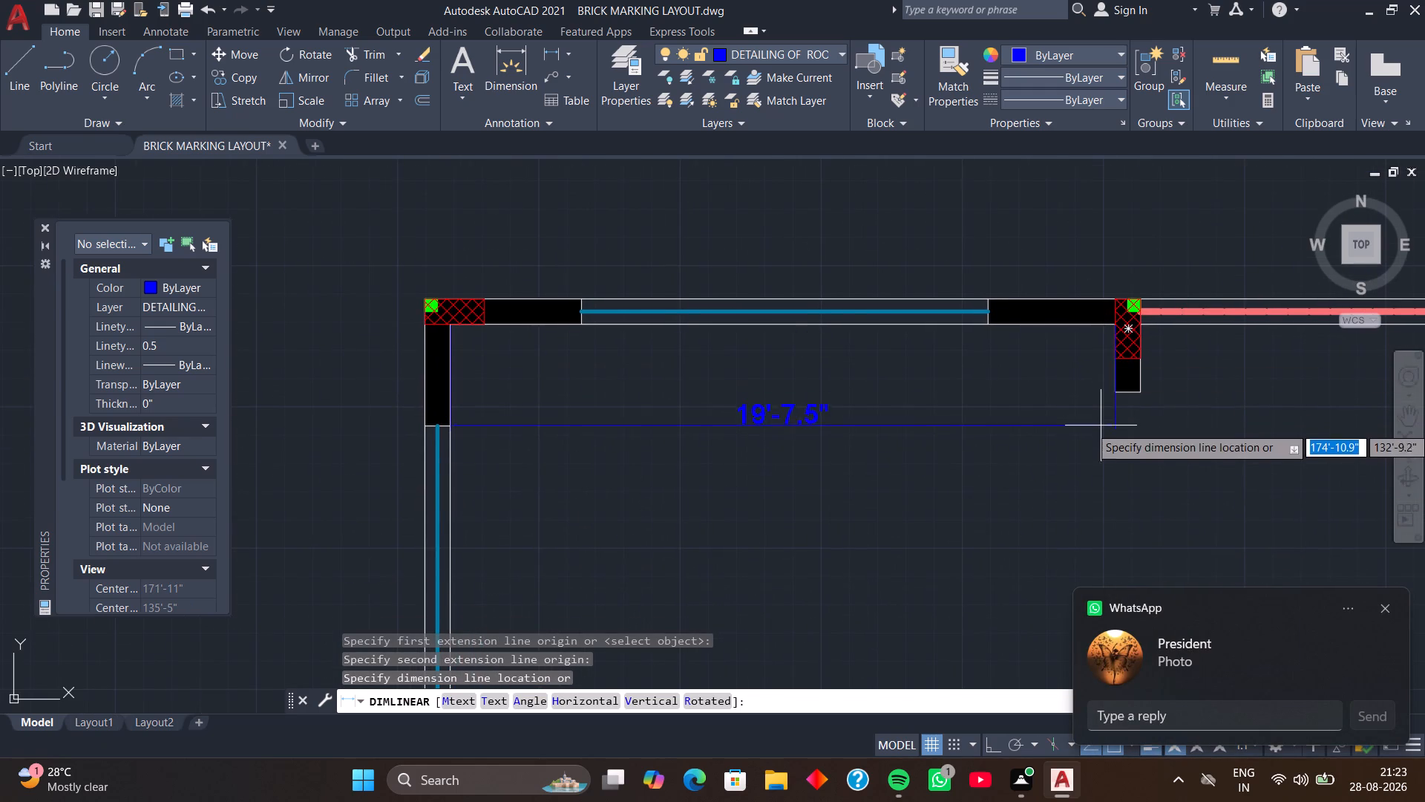
left_click(1102, 466)
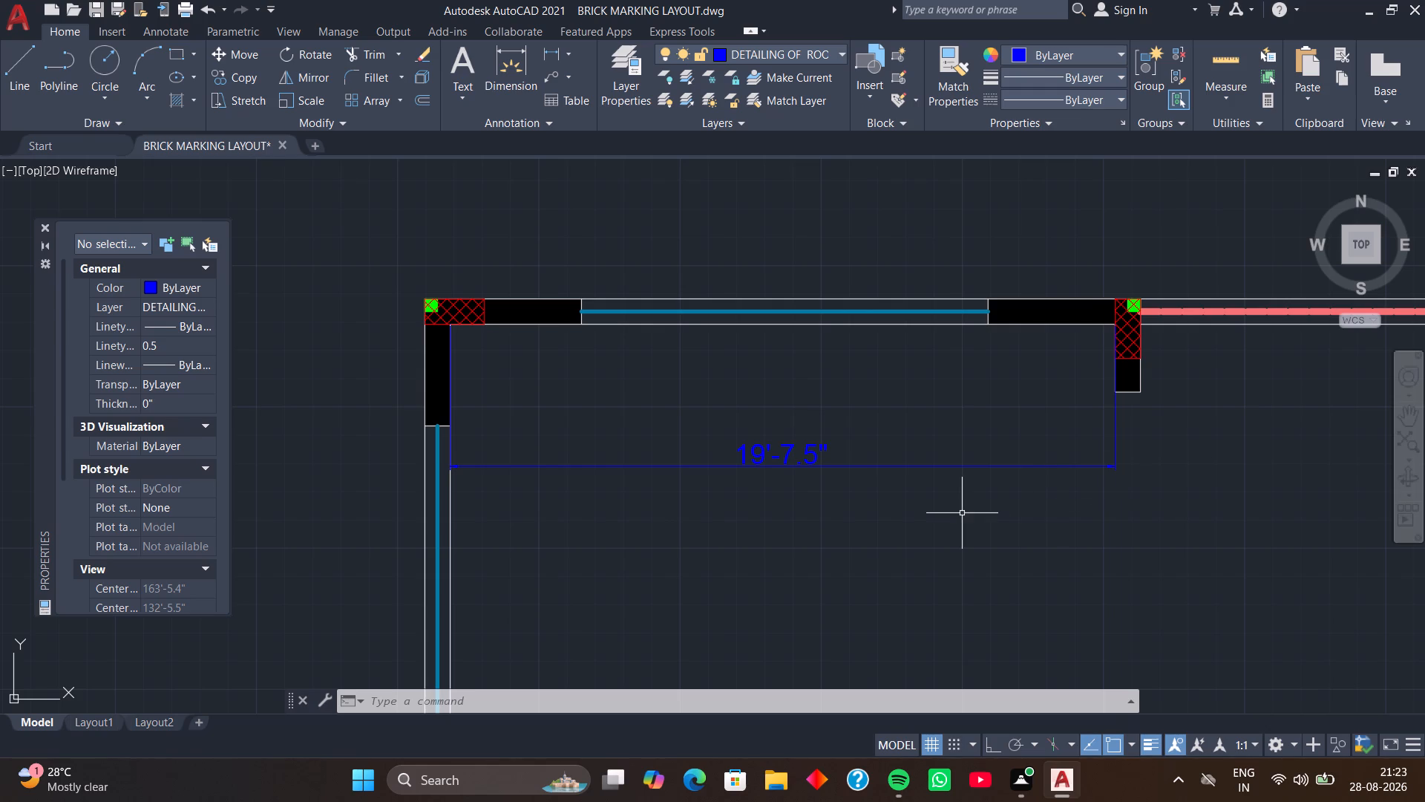
Add a vertical linear dimension across the same room, from the inner face of its windowed top wall to the bathroom partition wall.
key("space")
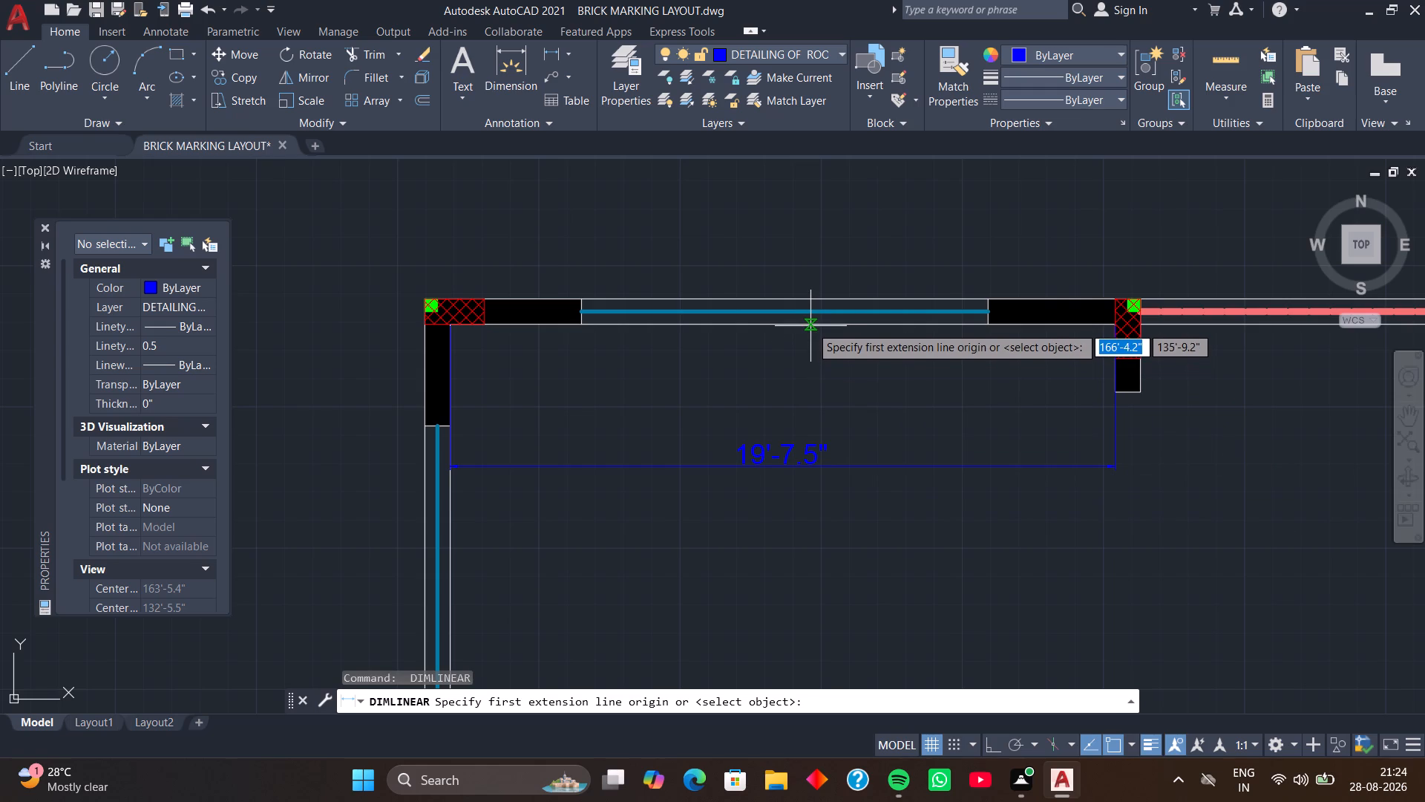
left_click(810, 325)
scroll(826, 506, "down", 2)
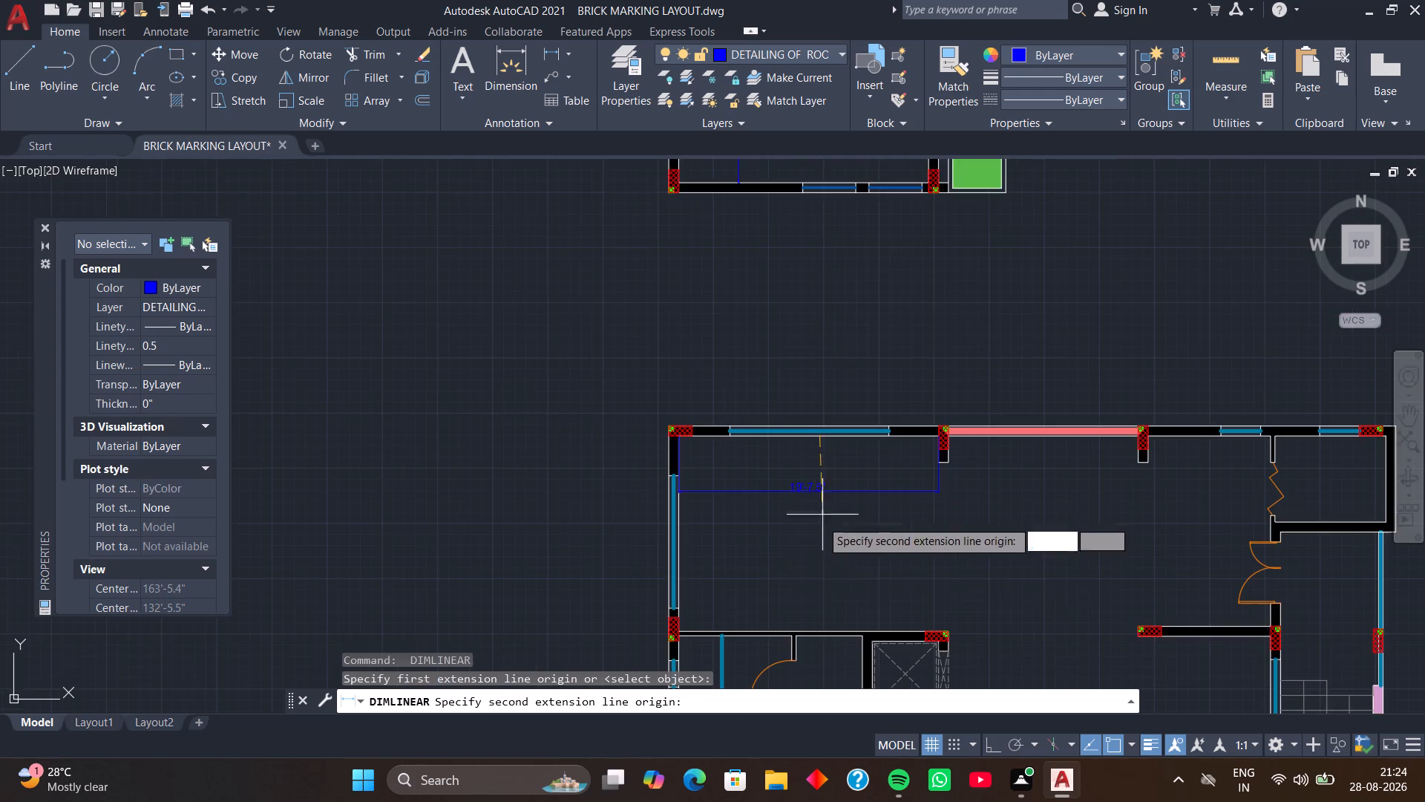
middle_click_drag(803, 578, 808, 426)
scroll(825, 457, "up", 2)
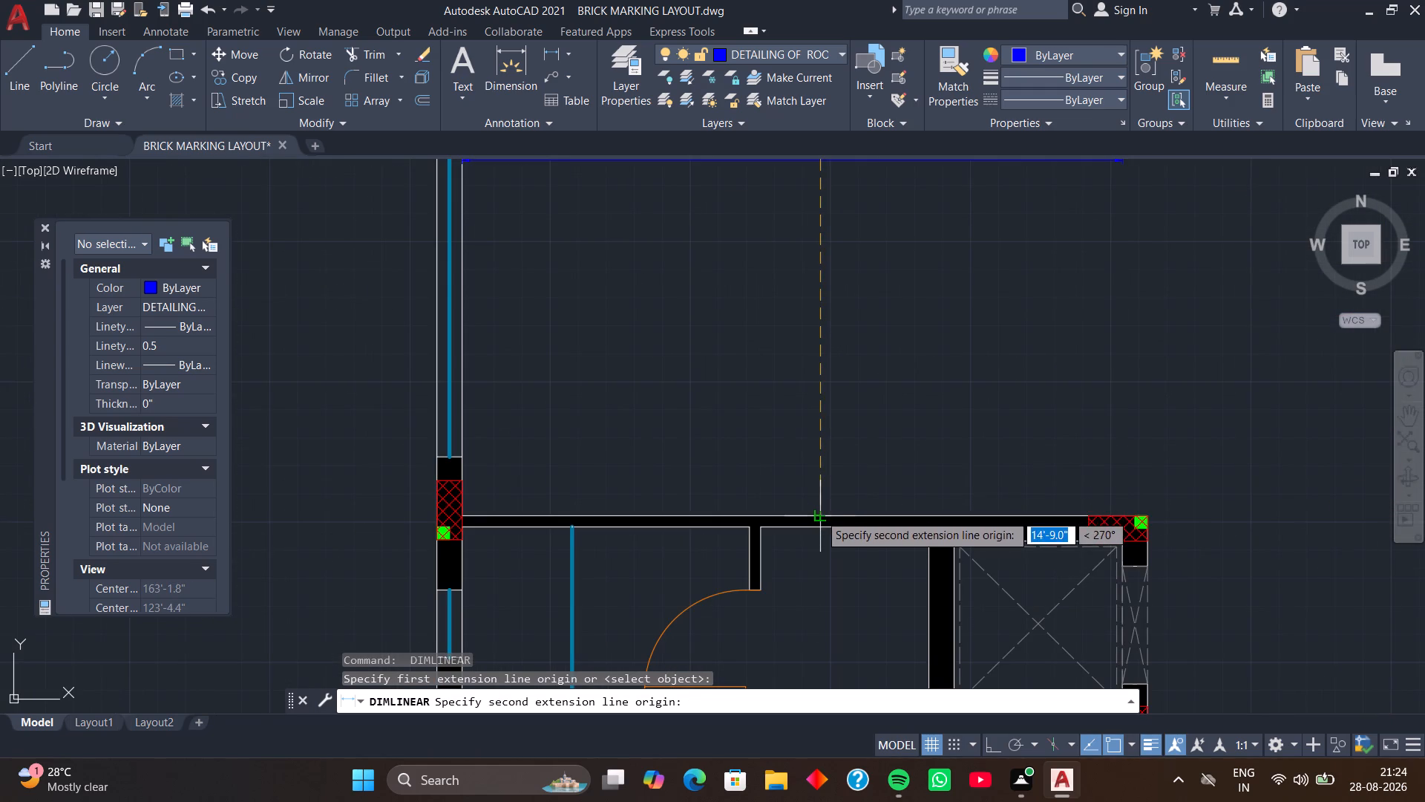
left_click(819, 514)
left_click(812, 489)
scroll(865, 499, "down", 3)
middle_click_drag(887, 486, 805, 470)
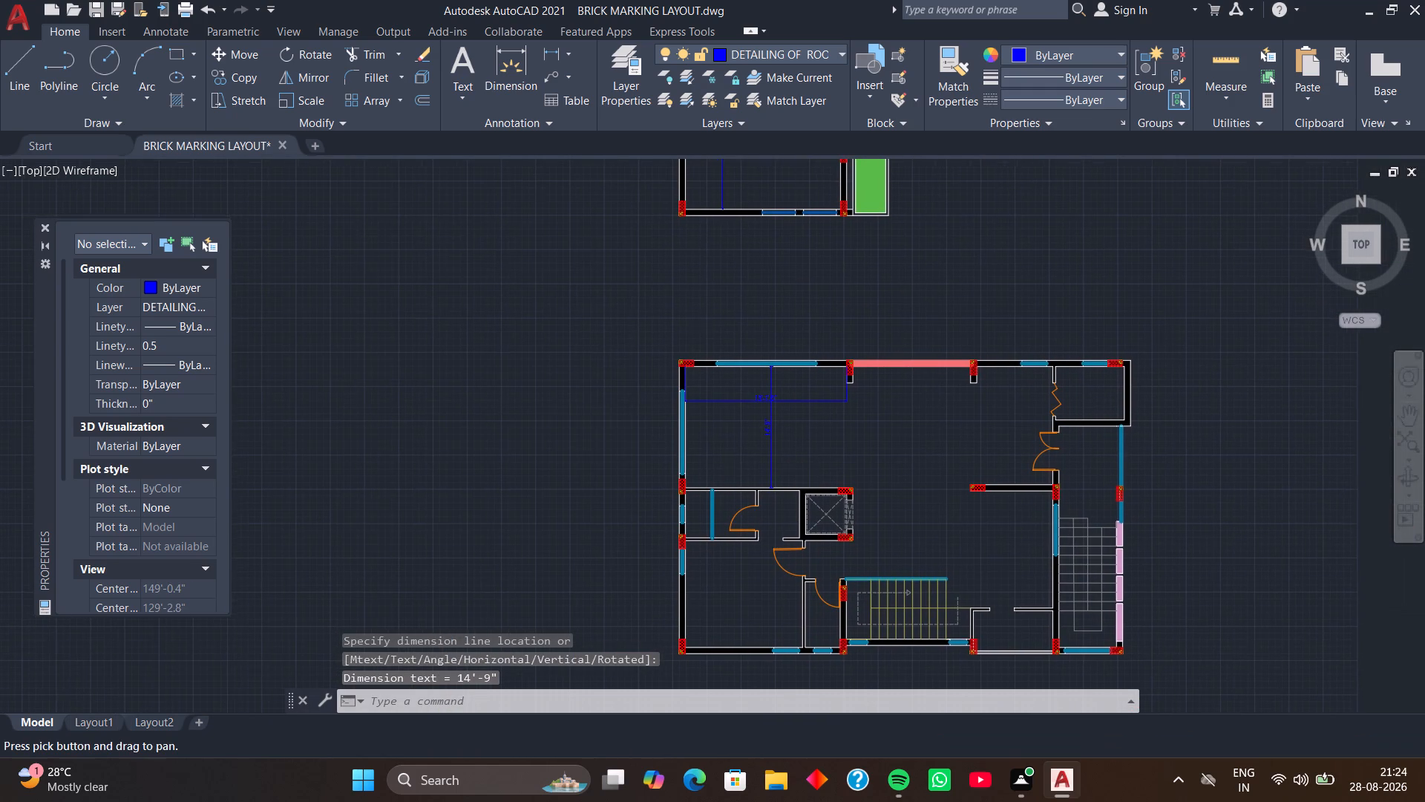
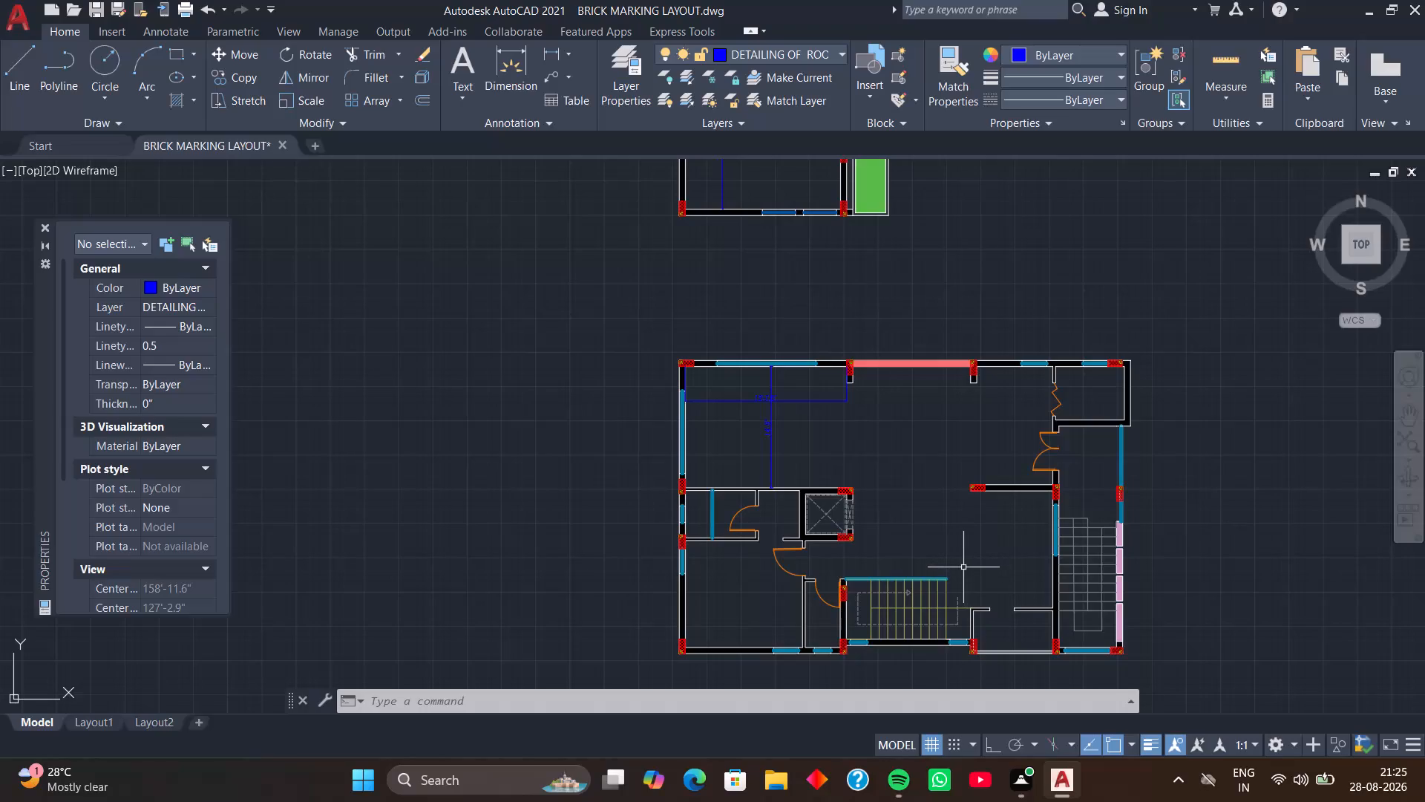
Add another linear room dimension to the lower floor plan on the DETAILING OF ROOMS layer.
scroll(963, 564, "down", 1)
middle_click_drag(955, 567, 920, 448)
middle_click_drag(848, 365, 865, 377)
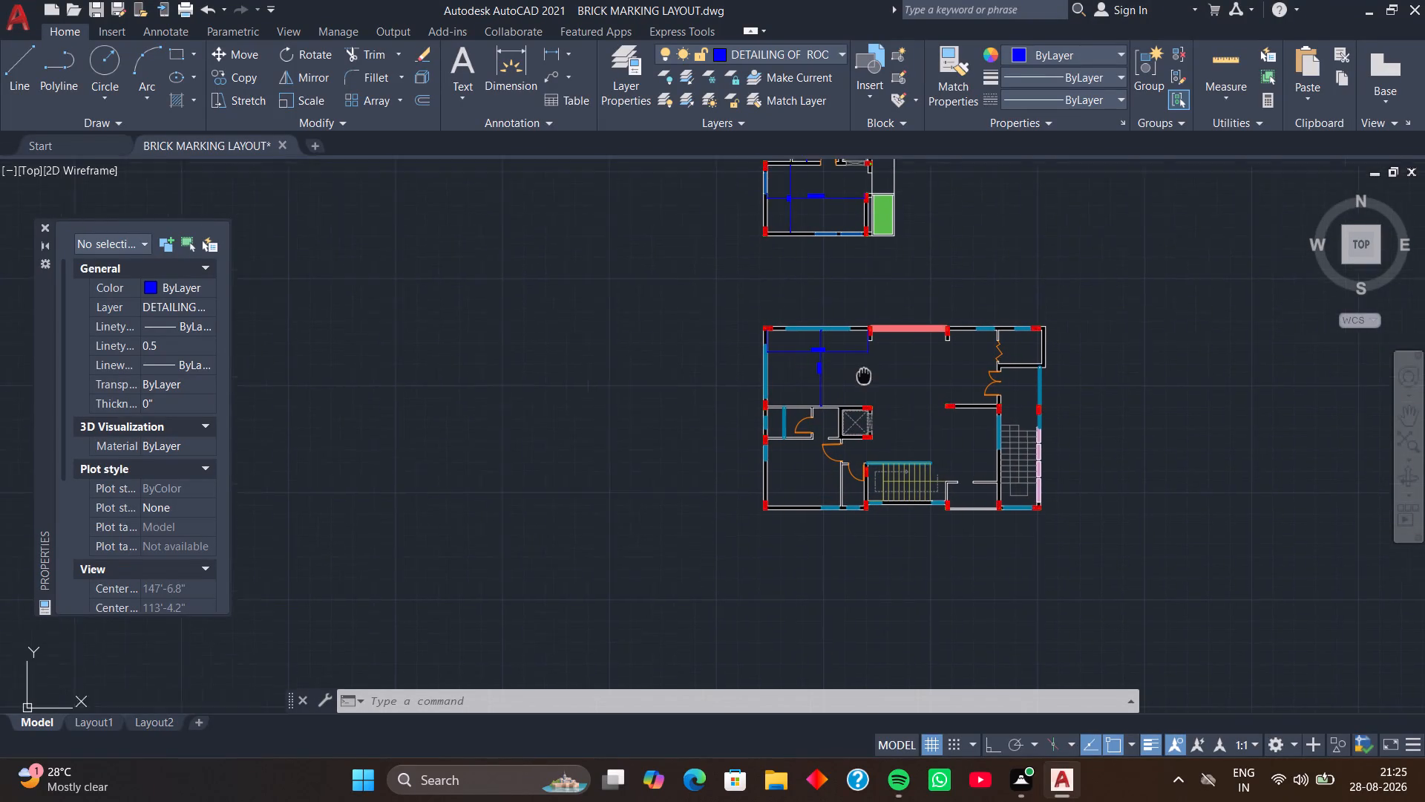
middle_click_drag(865, 377, 897, 445)
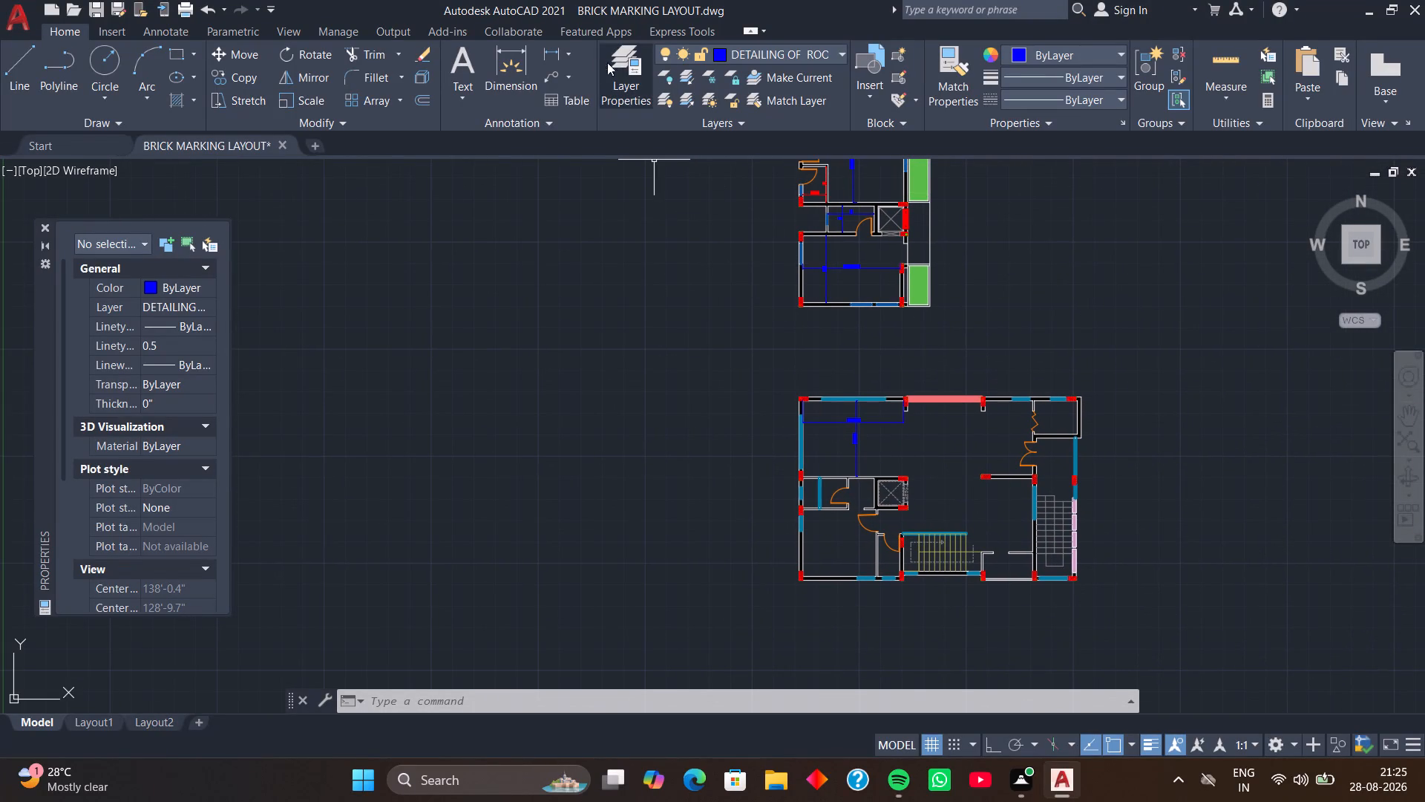
left_click(550, 50)
middle_click_drag(943, 451, 930, 465)
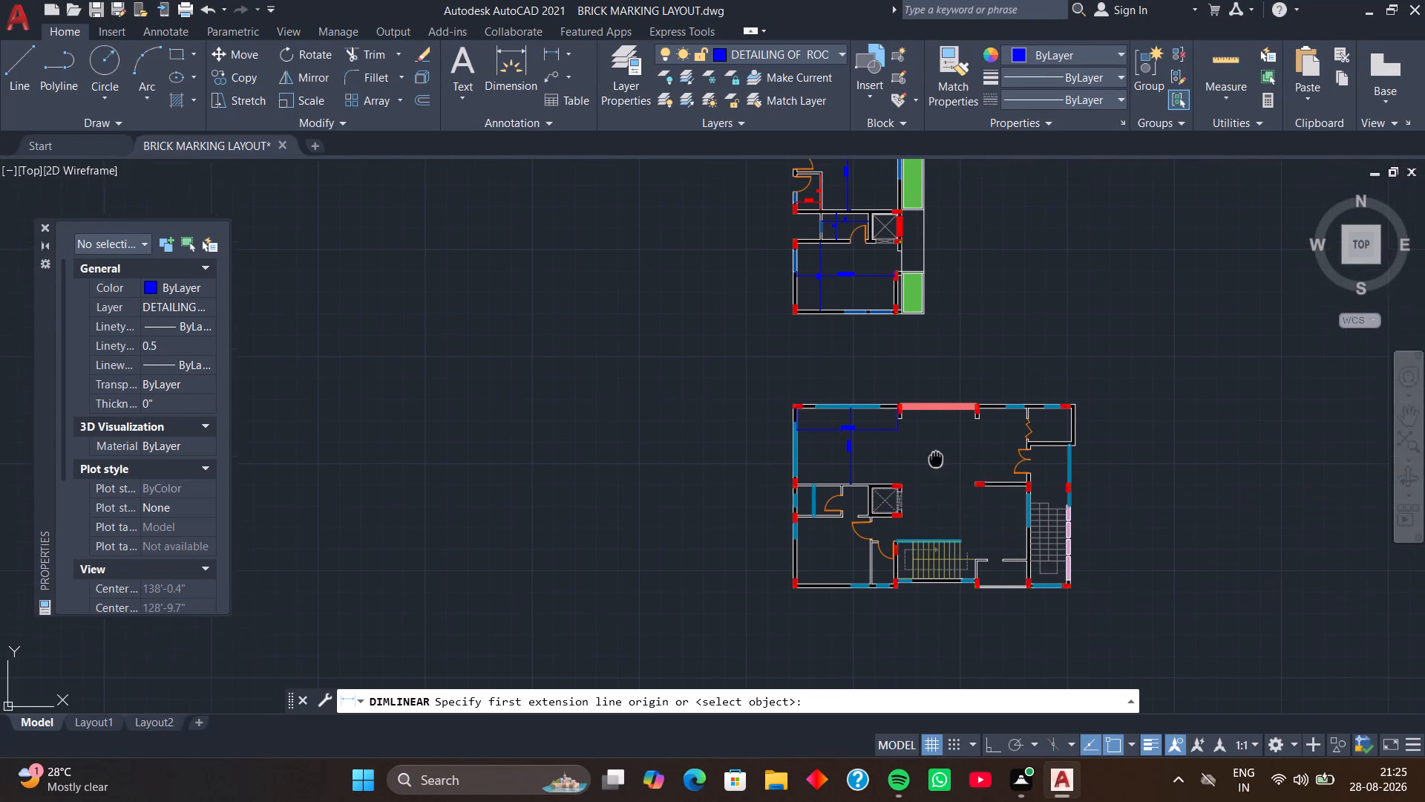
middle_click_drag(930, 465, 921, 471)
middle_click_drag(908, 509, 883, 529)
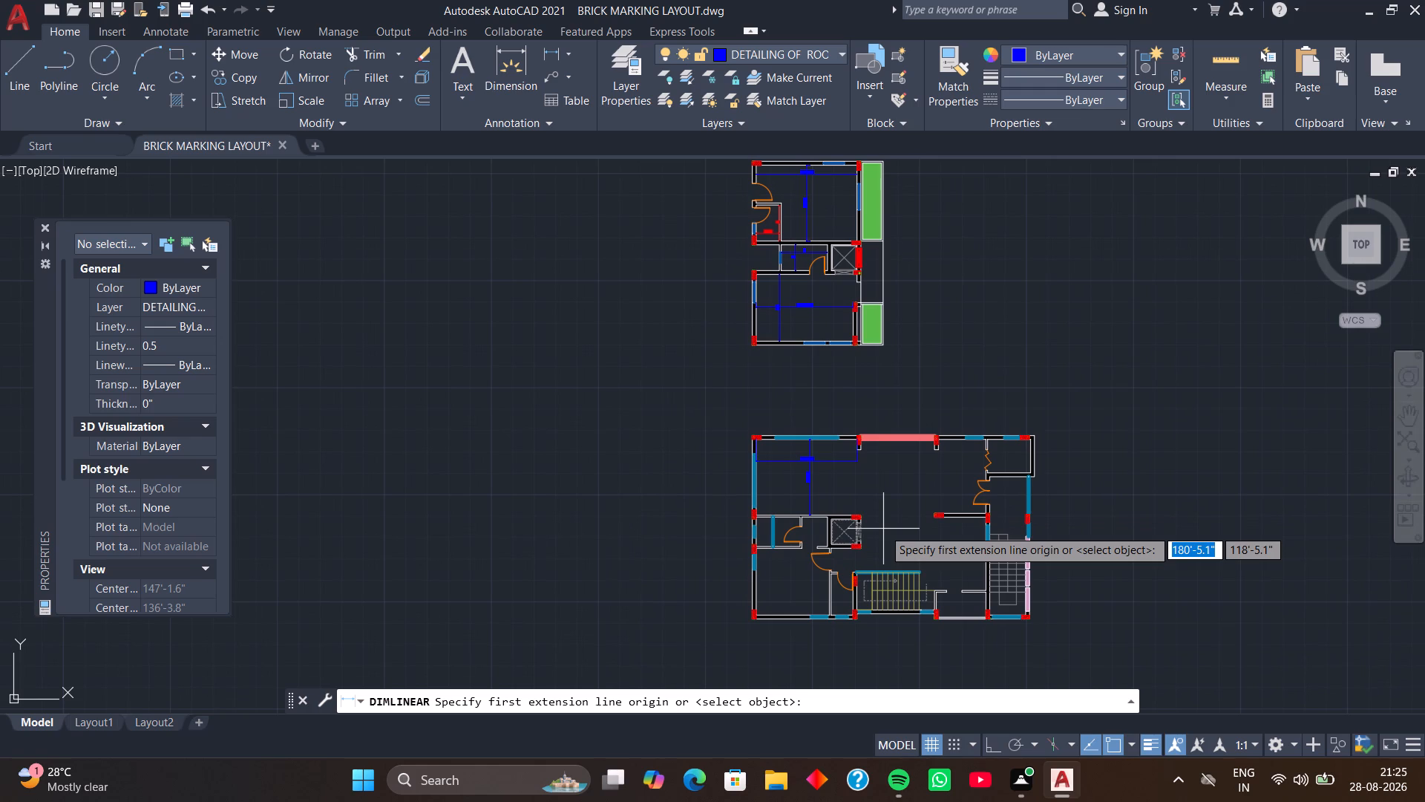
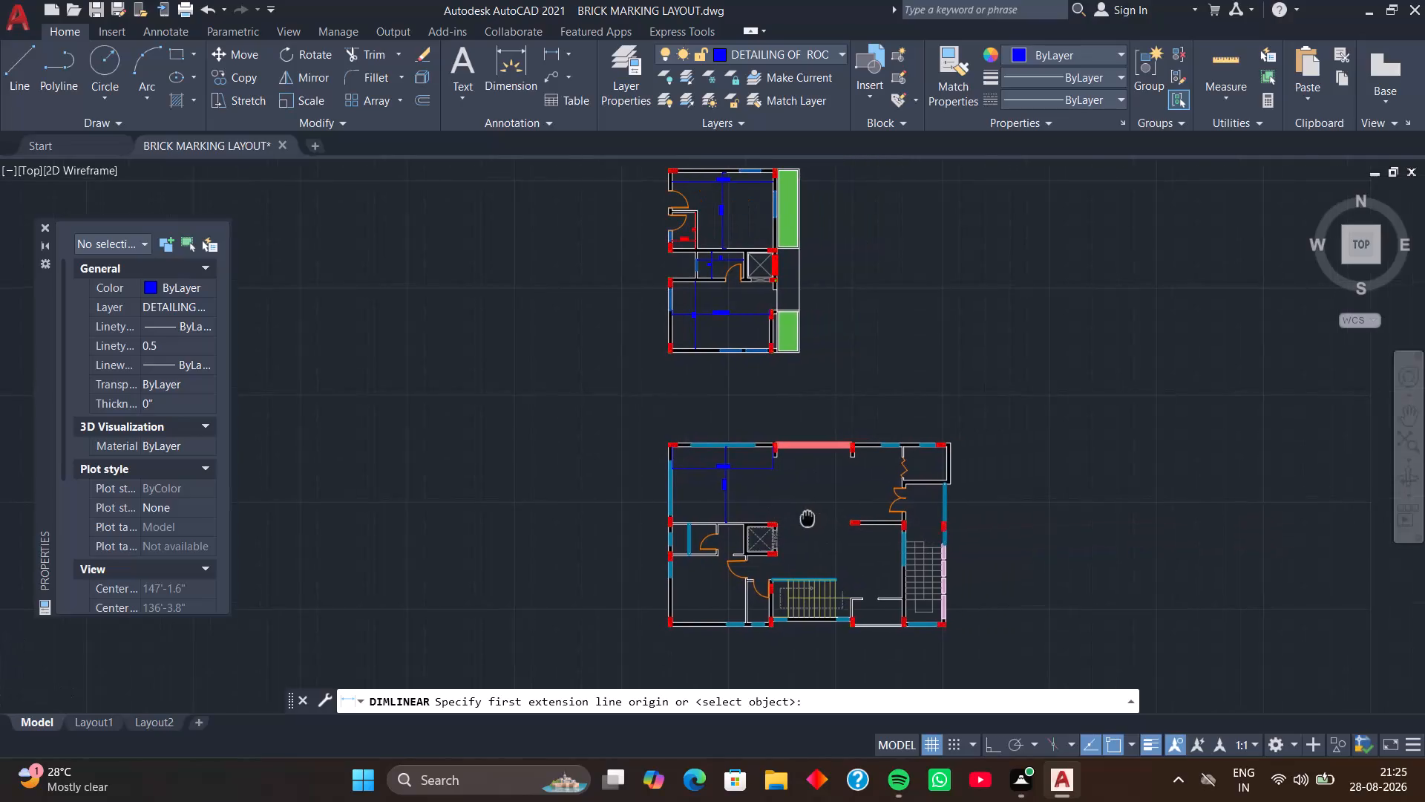
Add a vertical linear dimension between the inner wall faces of the small folding-door room in the lower plan's northeast corner, with Ortho on.
middle_click_drag(885, 506, 854, 518)
scroll(872, 506, "up", 3)
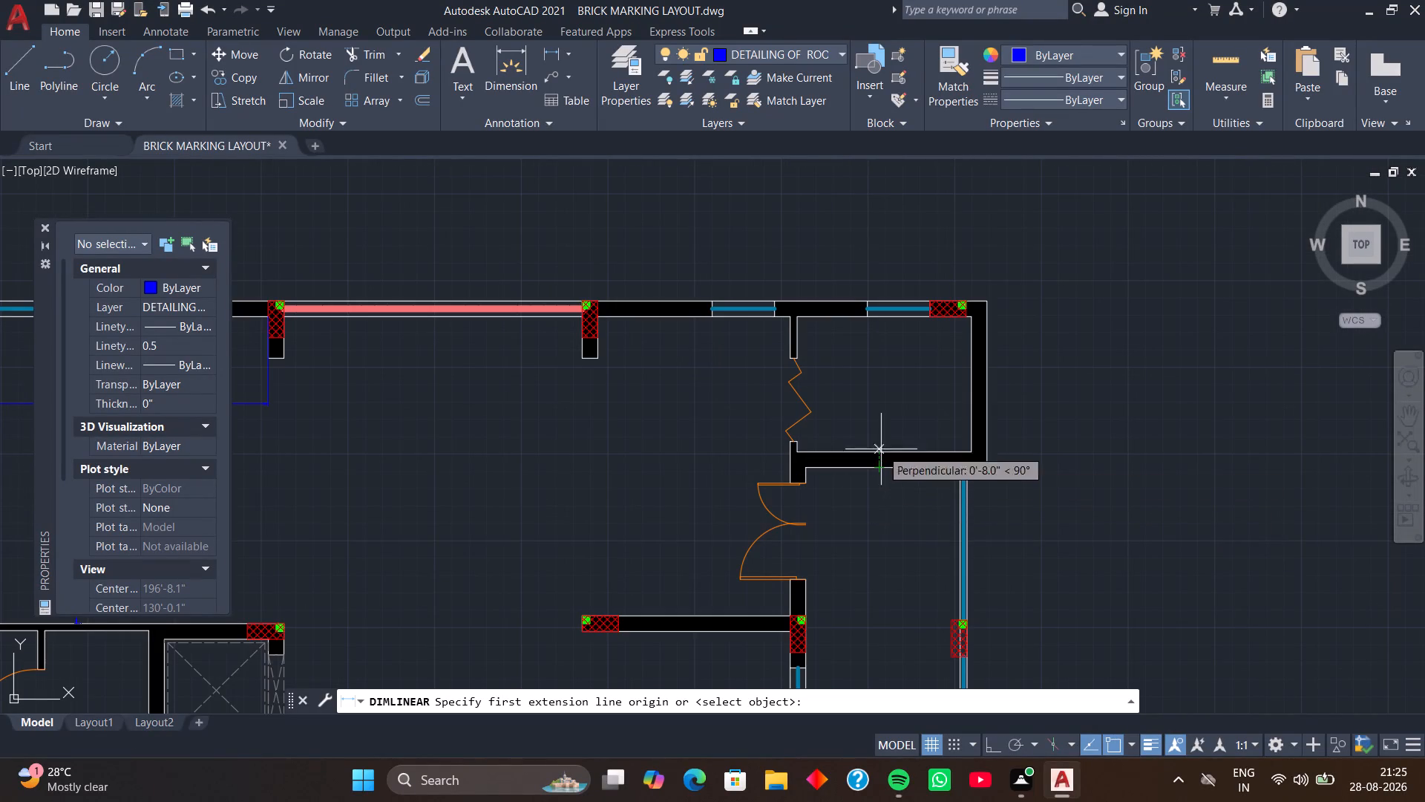
scroll(878, 459, "up", 3)
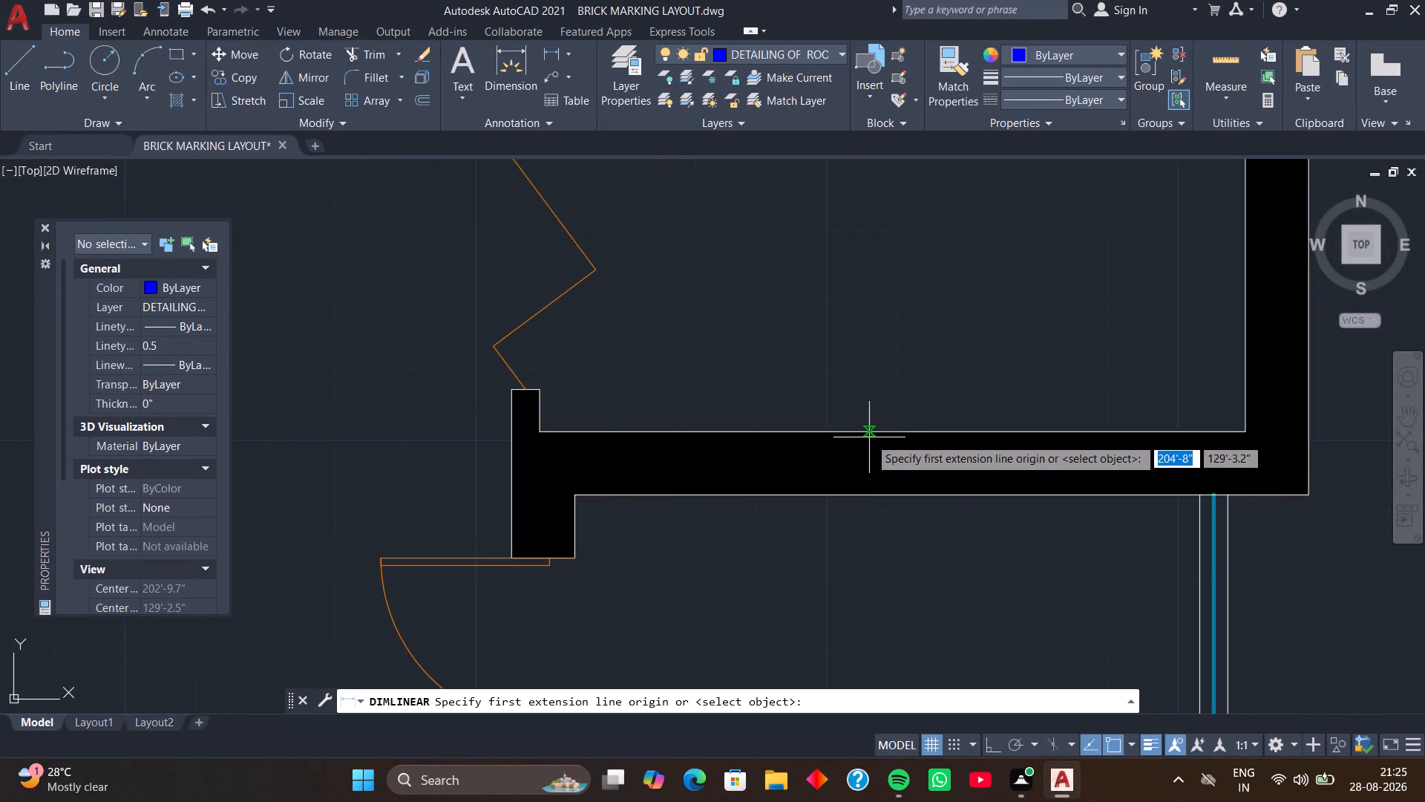
left_click(869, 433)
scroll(842, 336, "down", 3)
key("F8")
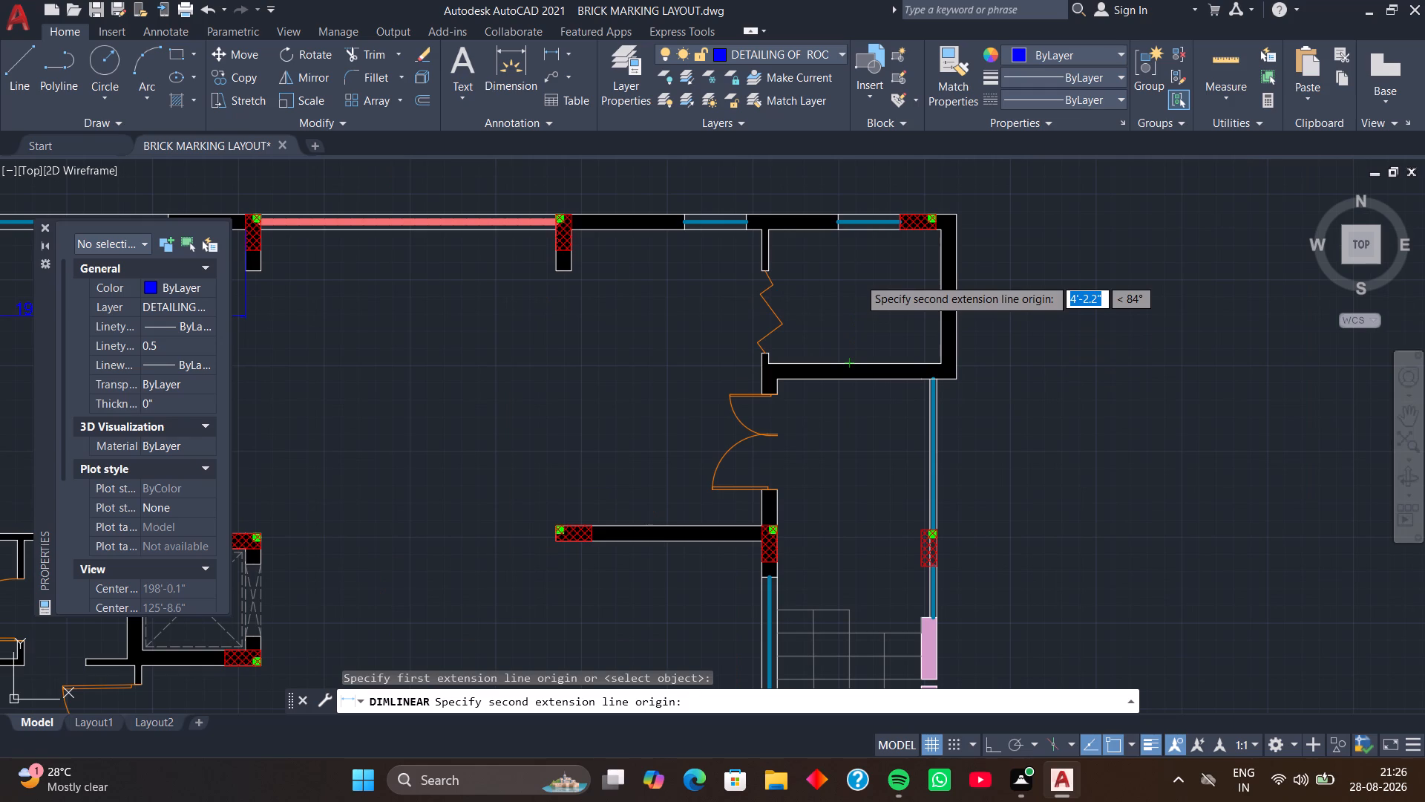
left_click(849, 229)
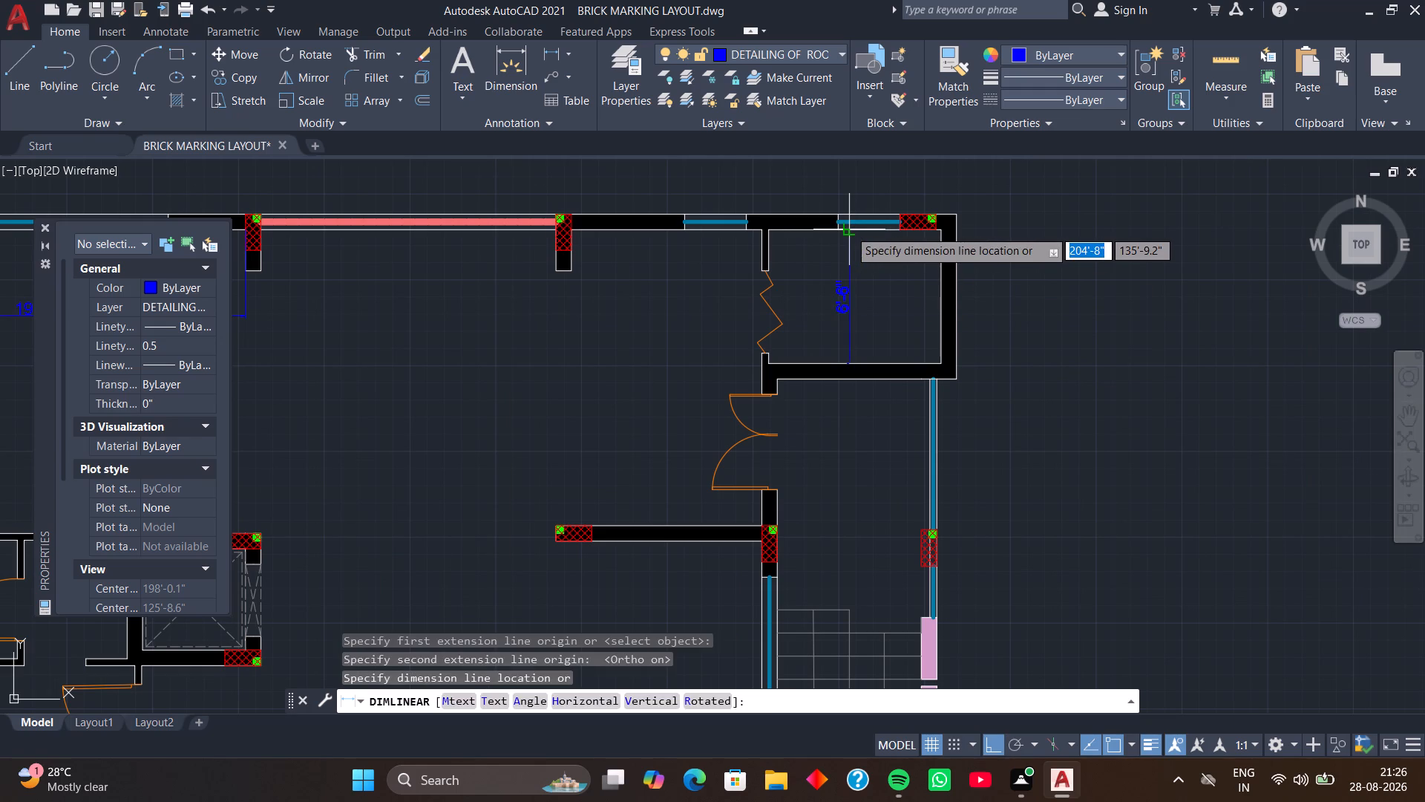
left_click(849, 229)
Add a horizontal linear dimension across the small folding-door room, between its inner wall faces just above the south wall.
key("space")
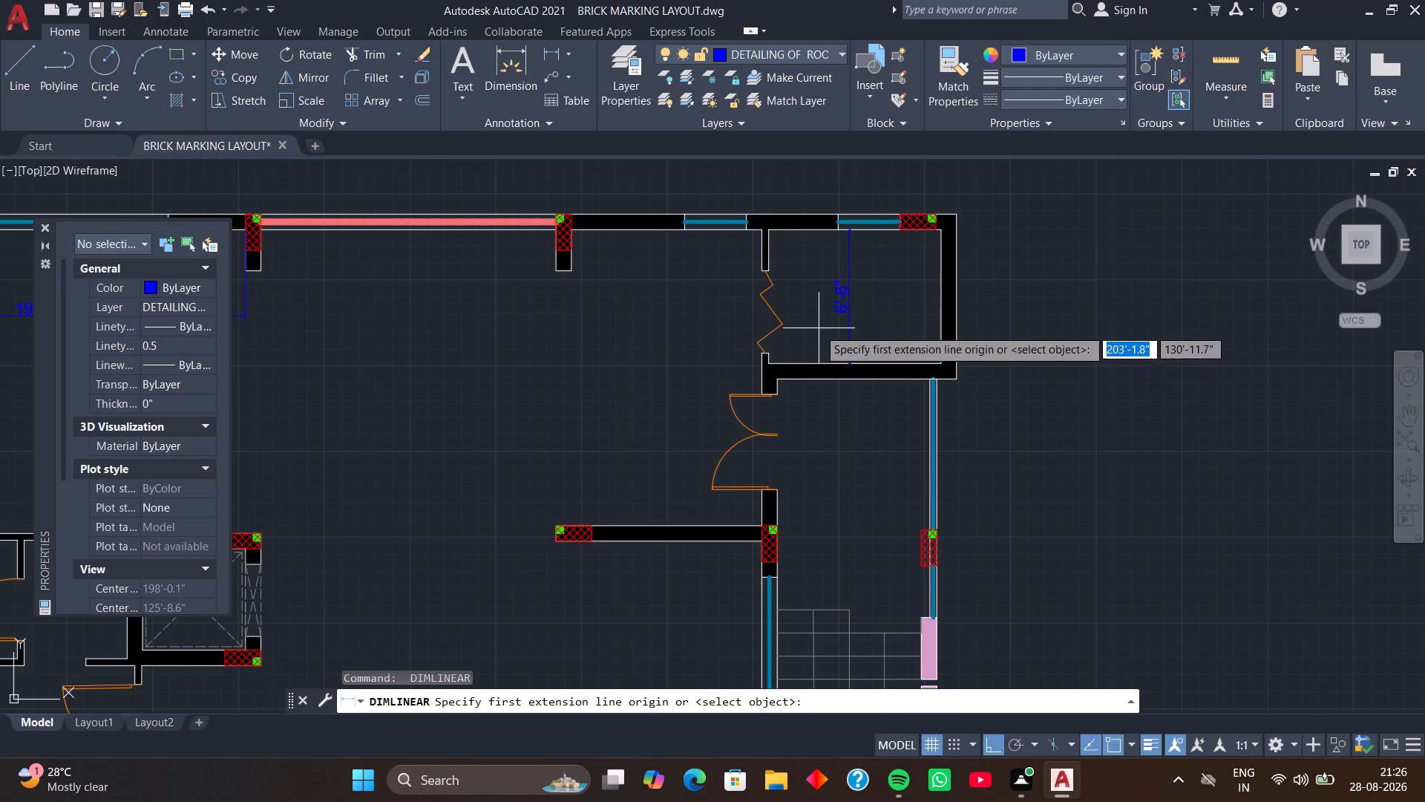
scroll(775, 351, "up", 2)
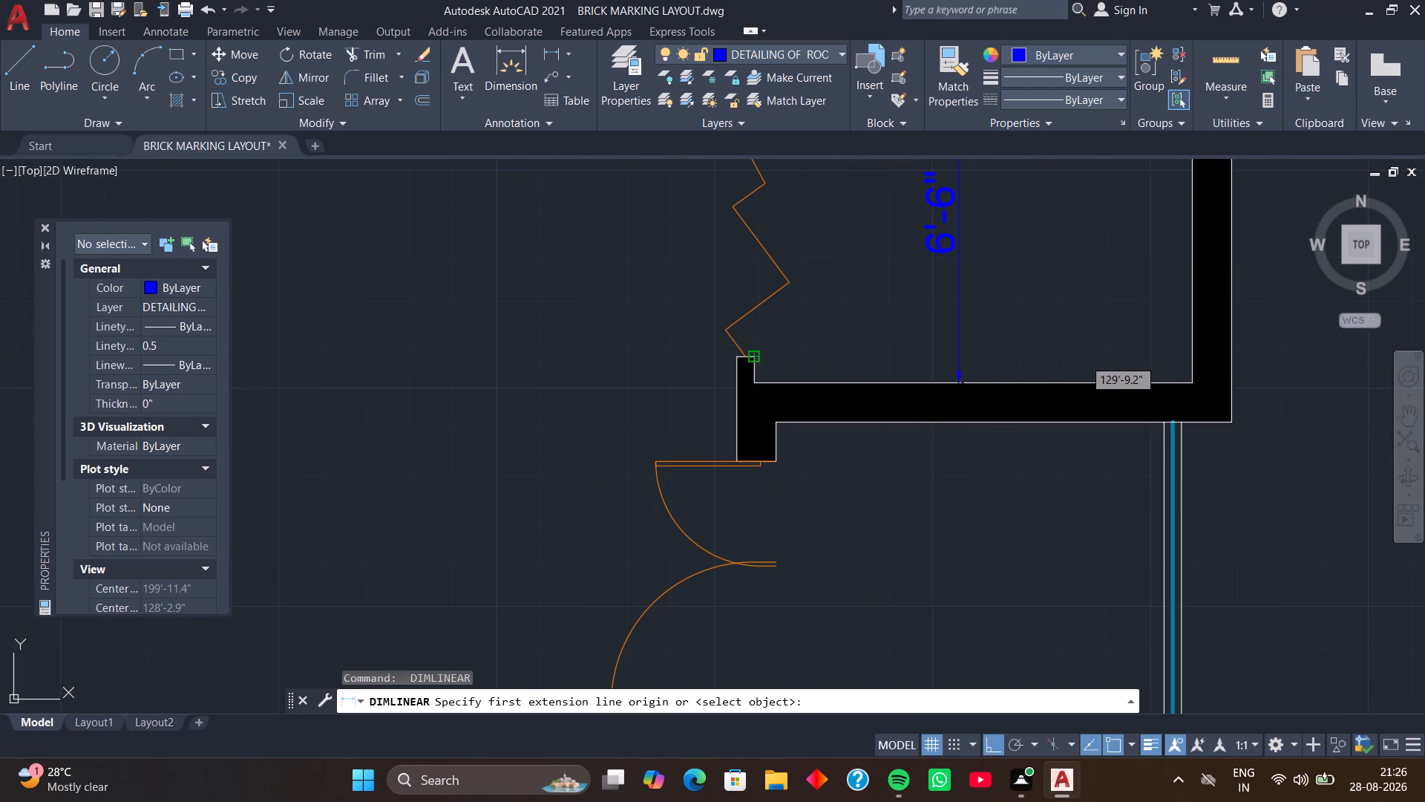
left_click(753, 359)
left_click(1196, 358)
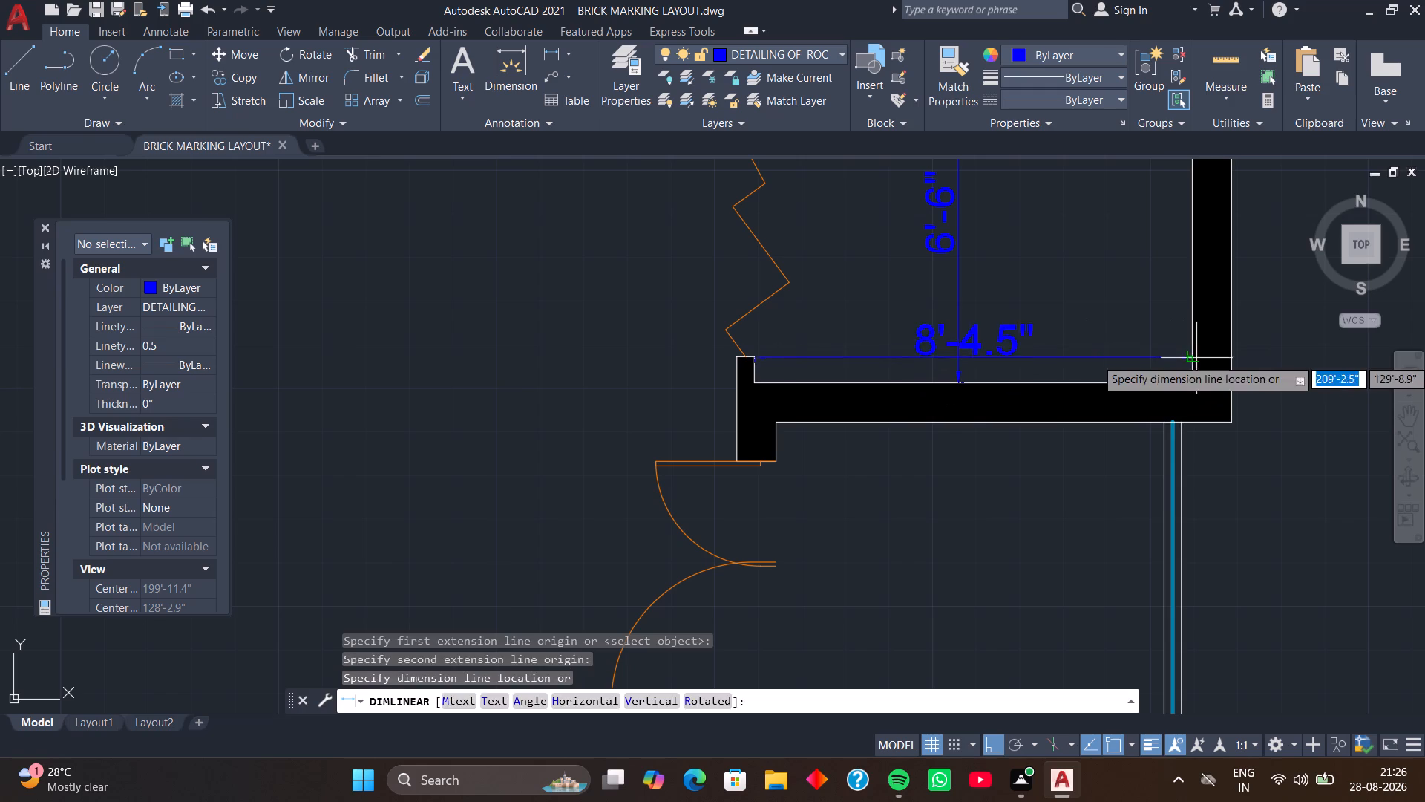
left_click(1189, 336)
Add a vertical linear dimension between the north and south inner faces of the cross-marked shaft in the lower plan.
scroll(1081, 400, "down", 3)
middle_click_drag(1035, 486, 1047, 427)
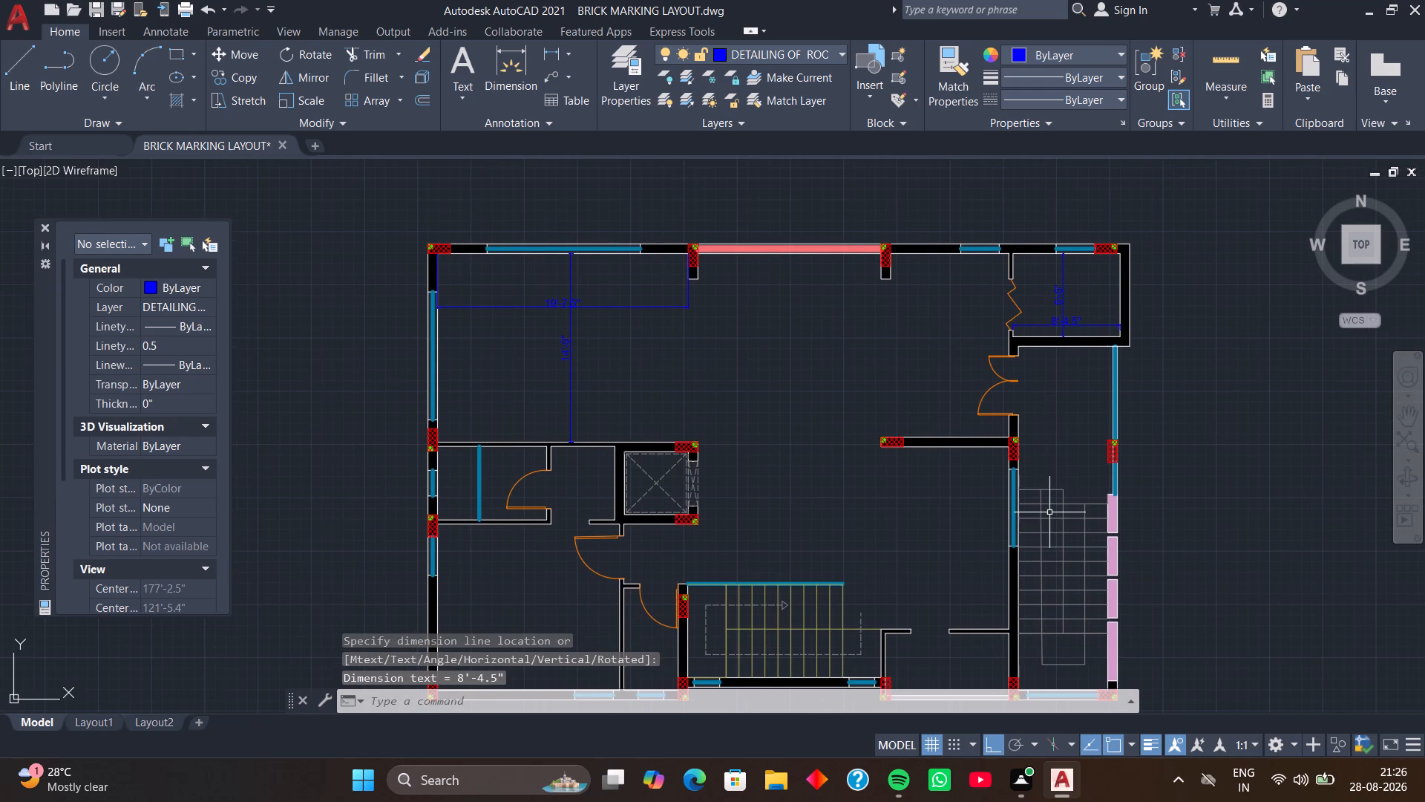
middle_click_drag(1020, 489, 997, 475)
middle_click_drag(904, 540, 969, 486)
middle_click_drag(740, 522, 799, 509)
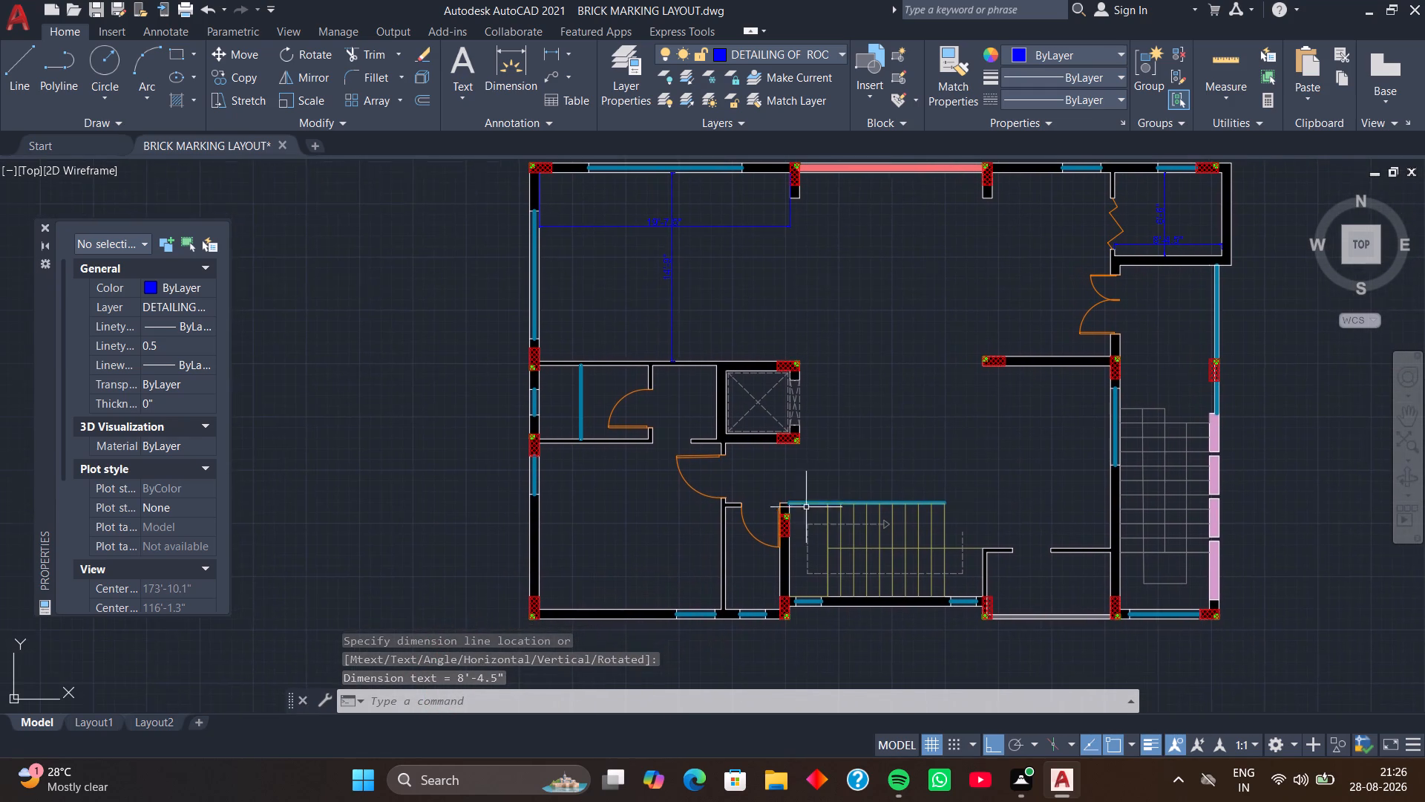
key("space")
scroll(733, 428, "up", 3)
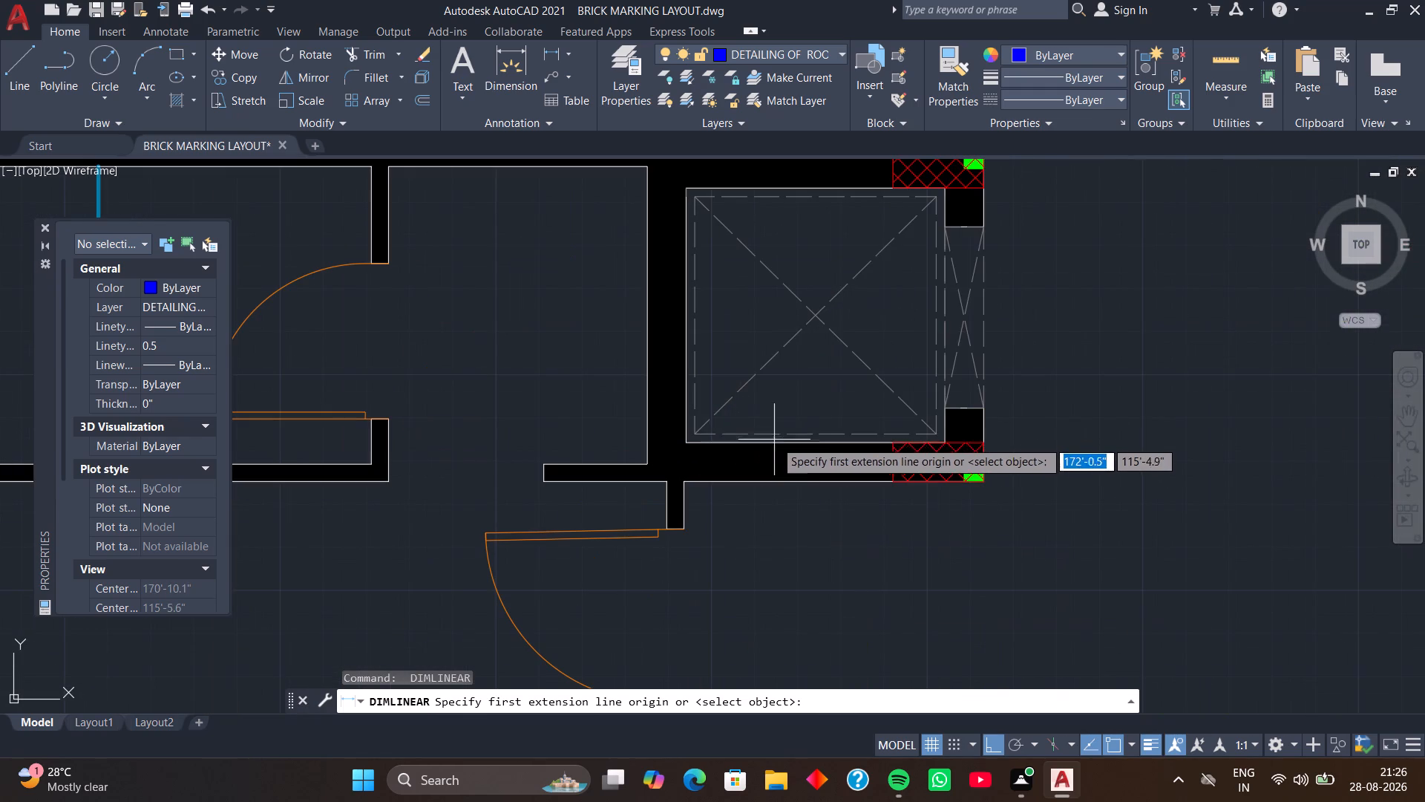
left_click(689, 445)
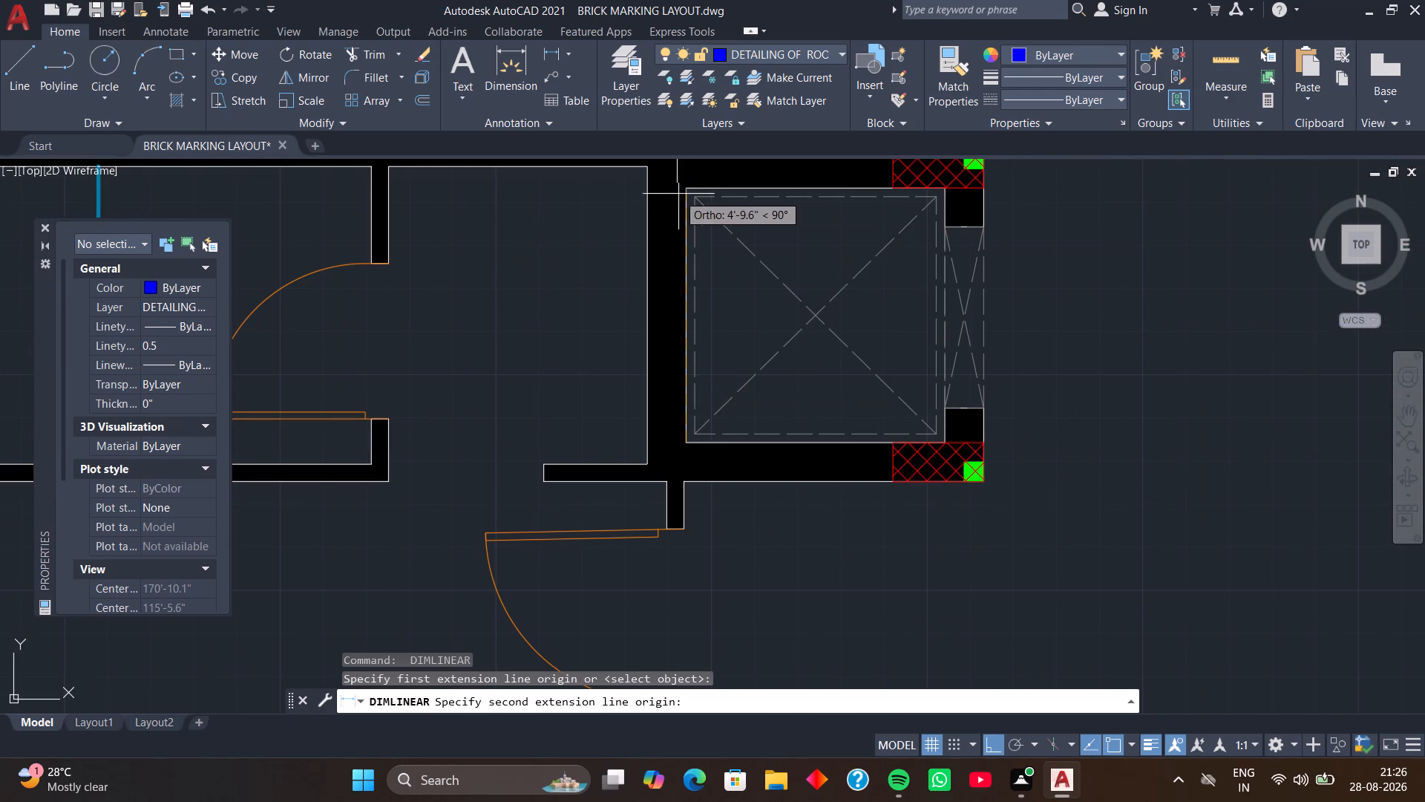
left_click(684, 186)
left_click(803, 213)
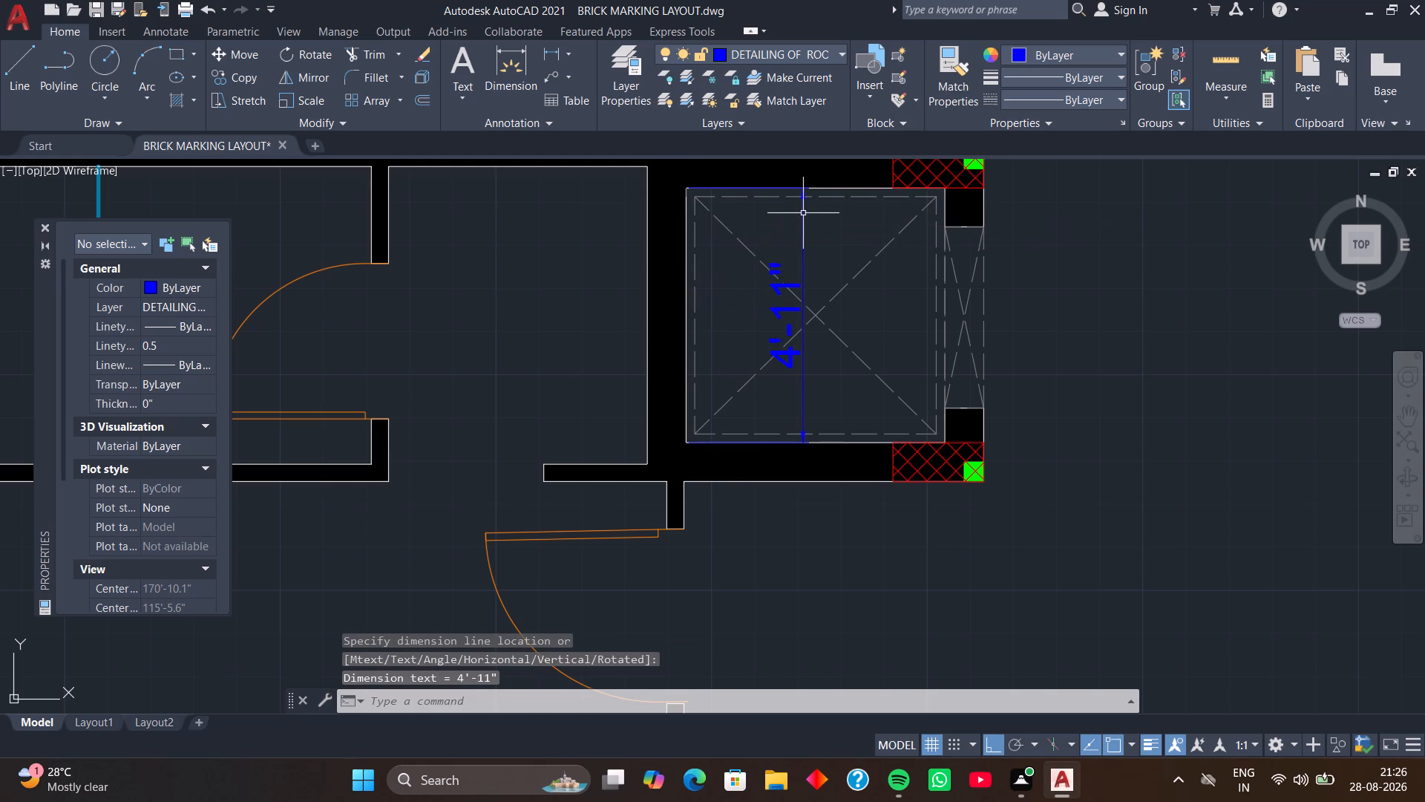
Add a horizontal linear dimension across the cross-marked shaft, from its west inner face to its east opening.
scroll(773, 309, "up", 2)
middle_click_drag(749, 235, 798, 375)
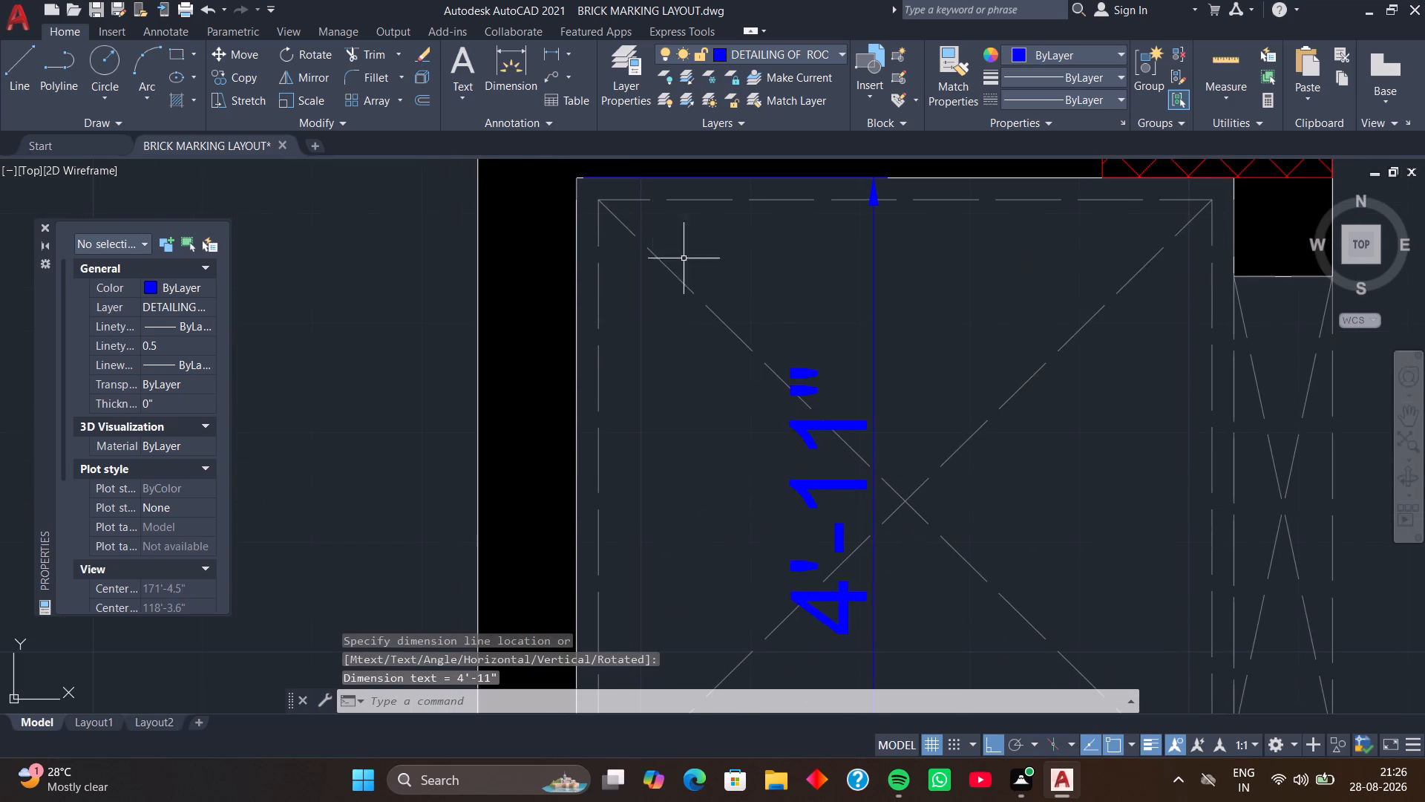
middle_click_drag(637, 200, 646, 226)
scroll(713, 259, "down", 2)
middle_click_drag(721, 307, 727, 250)
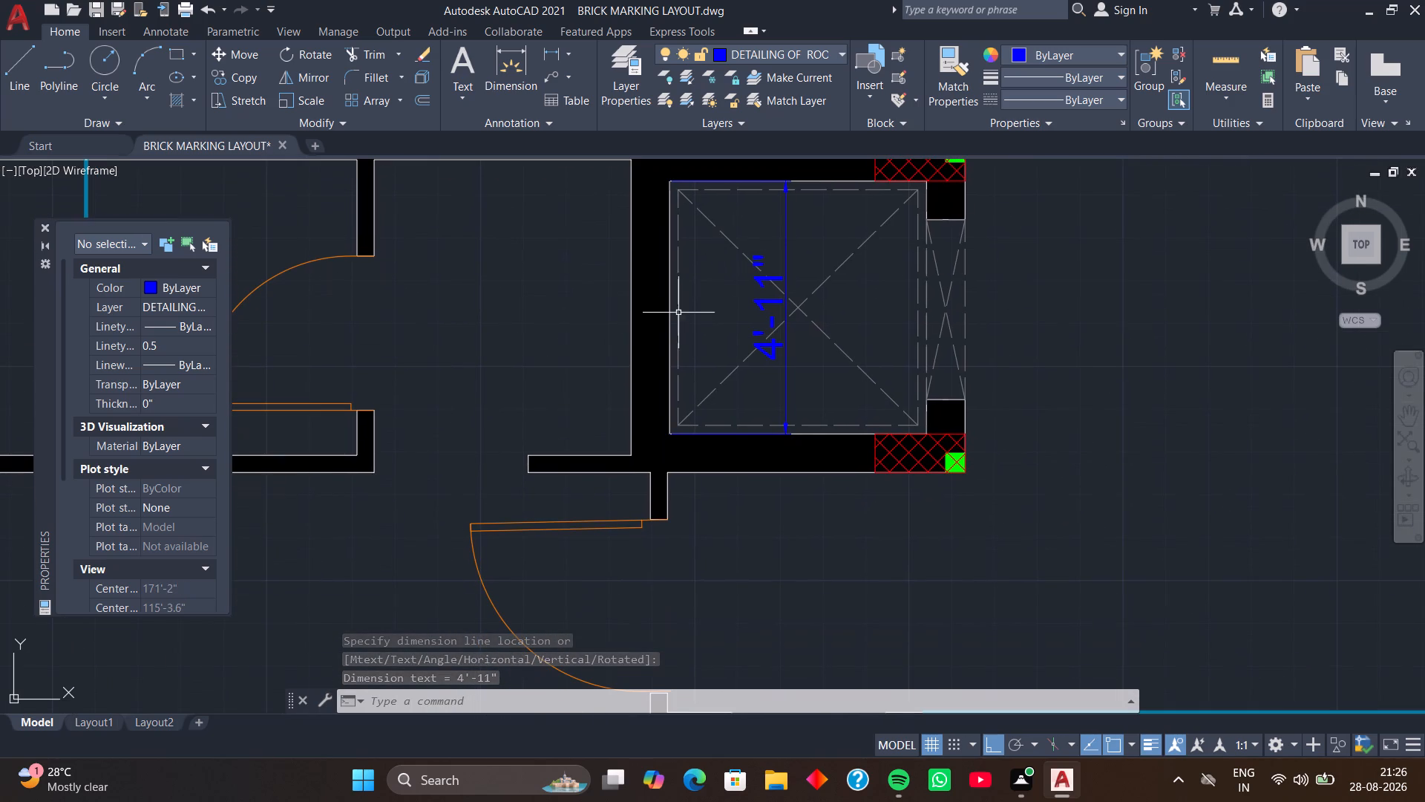
key("space")
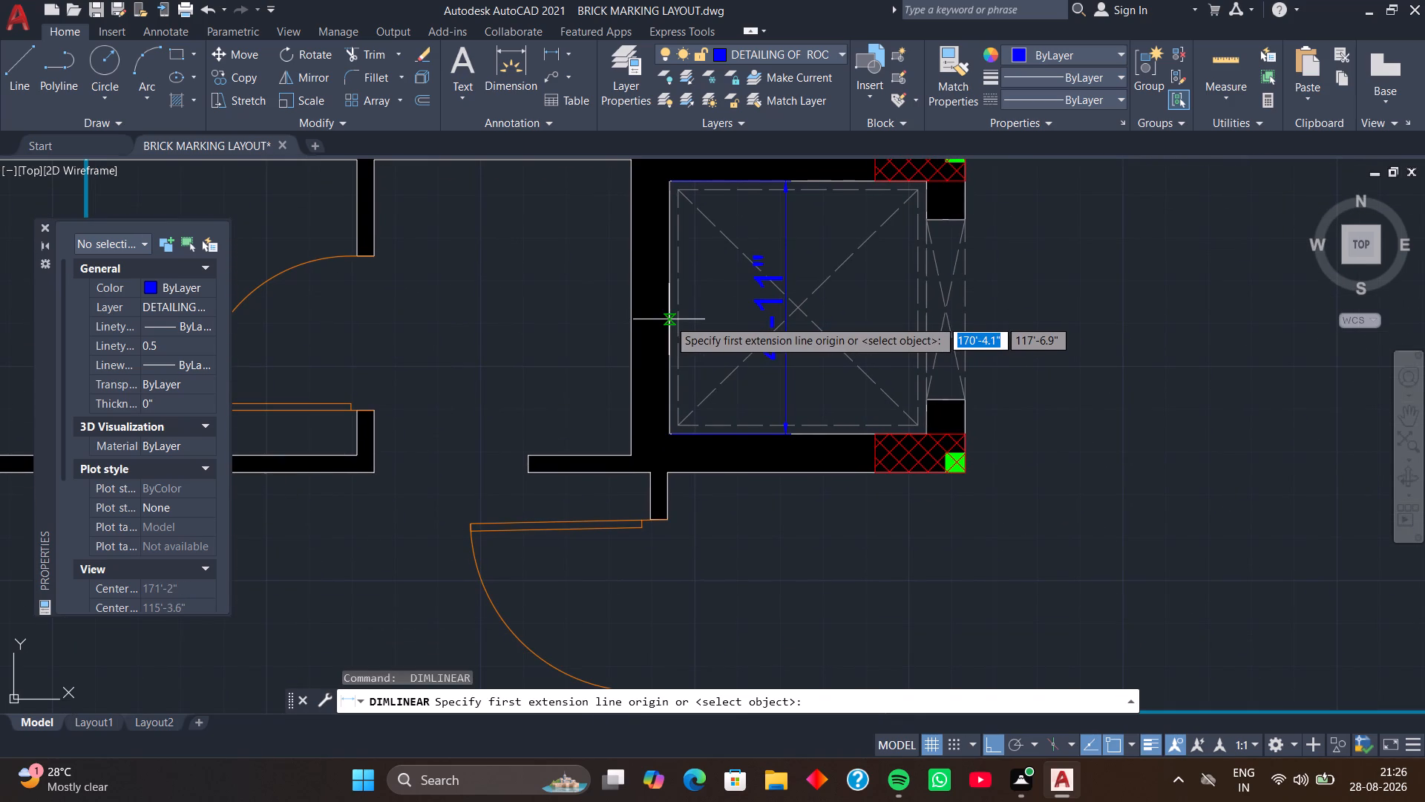
left_click(669, 319)
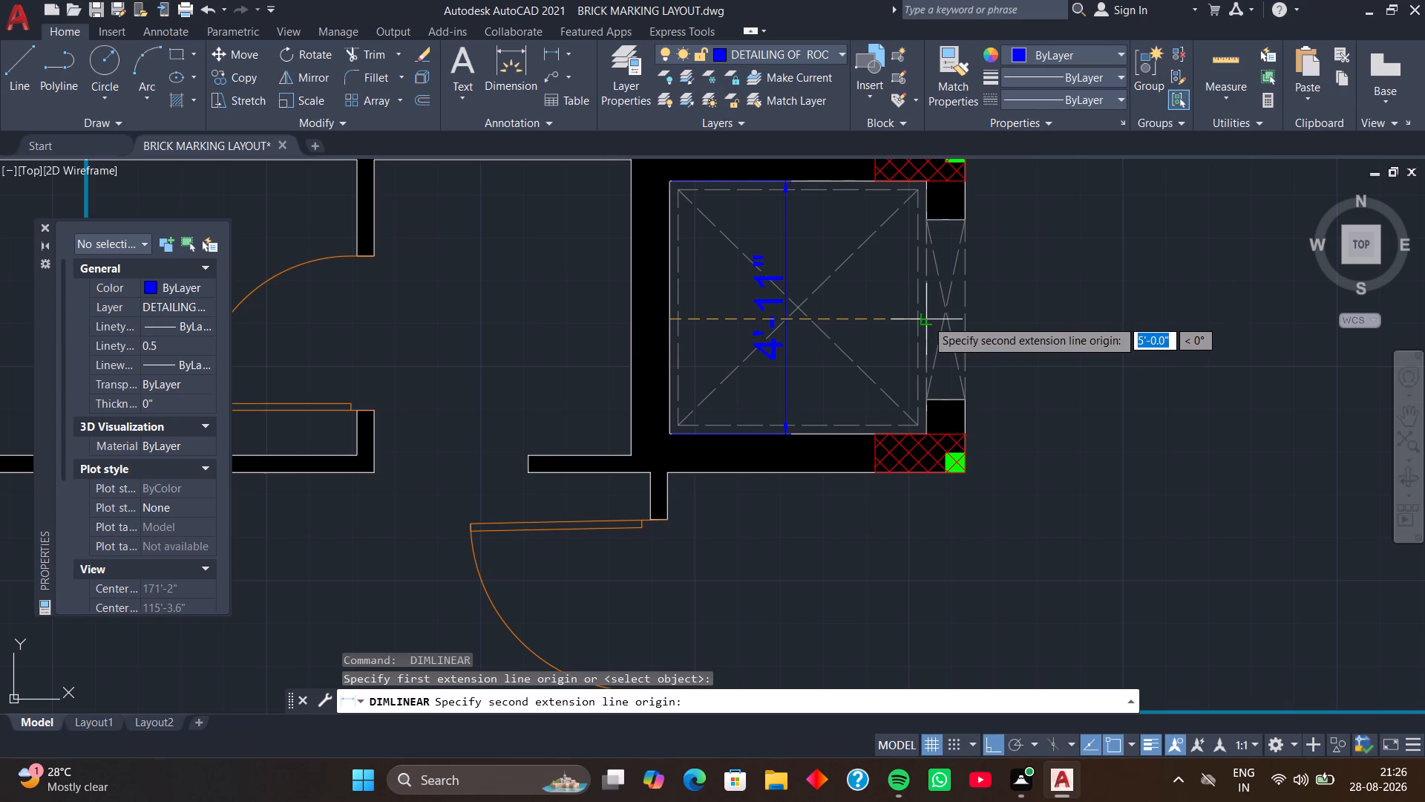
left_click(926, 319)
left_click(920, 233)
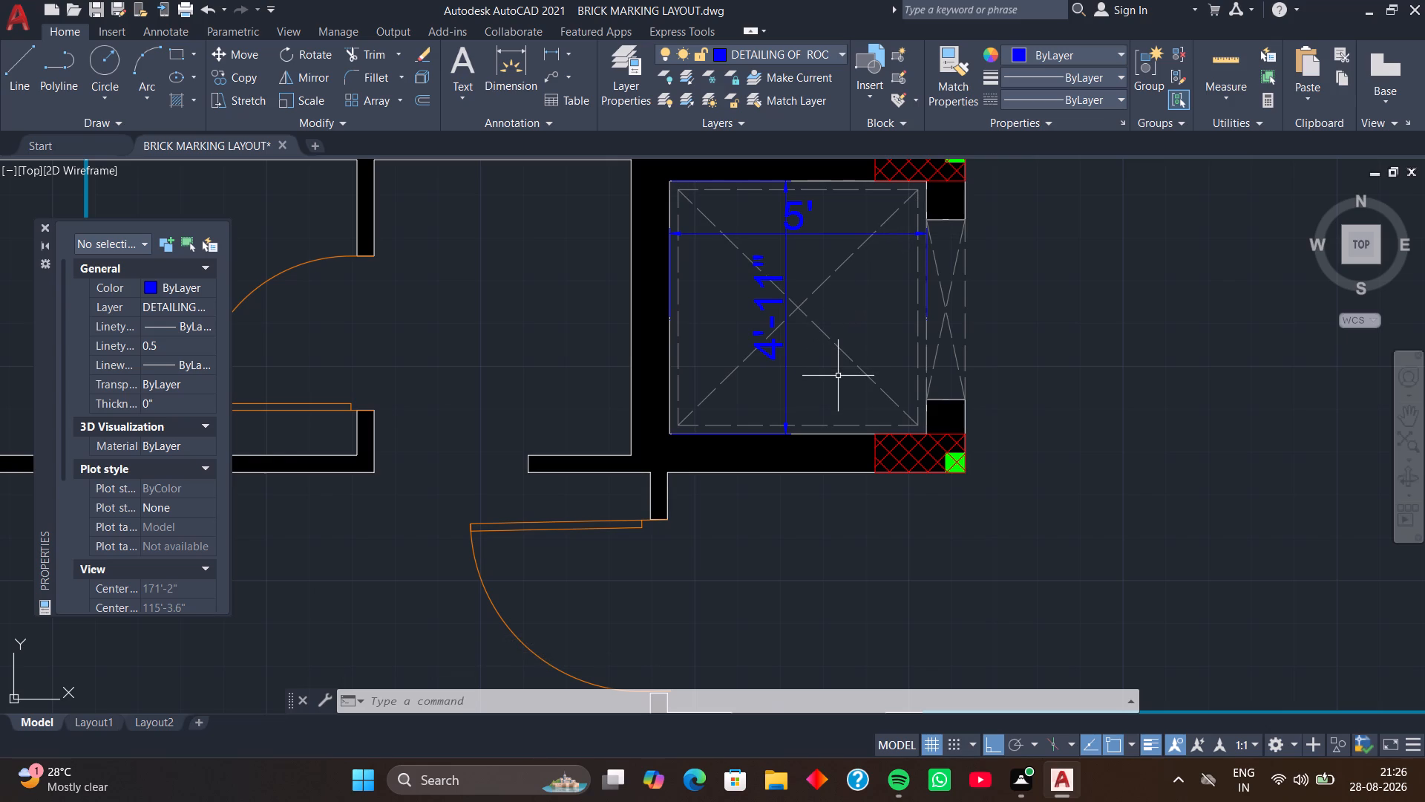
Add a vertical linear dimension to the small space west of the shaft, from the south wall stub to the north wall.
middle_click_drag(621, 371, 653, 369)
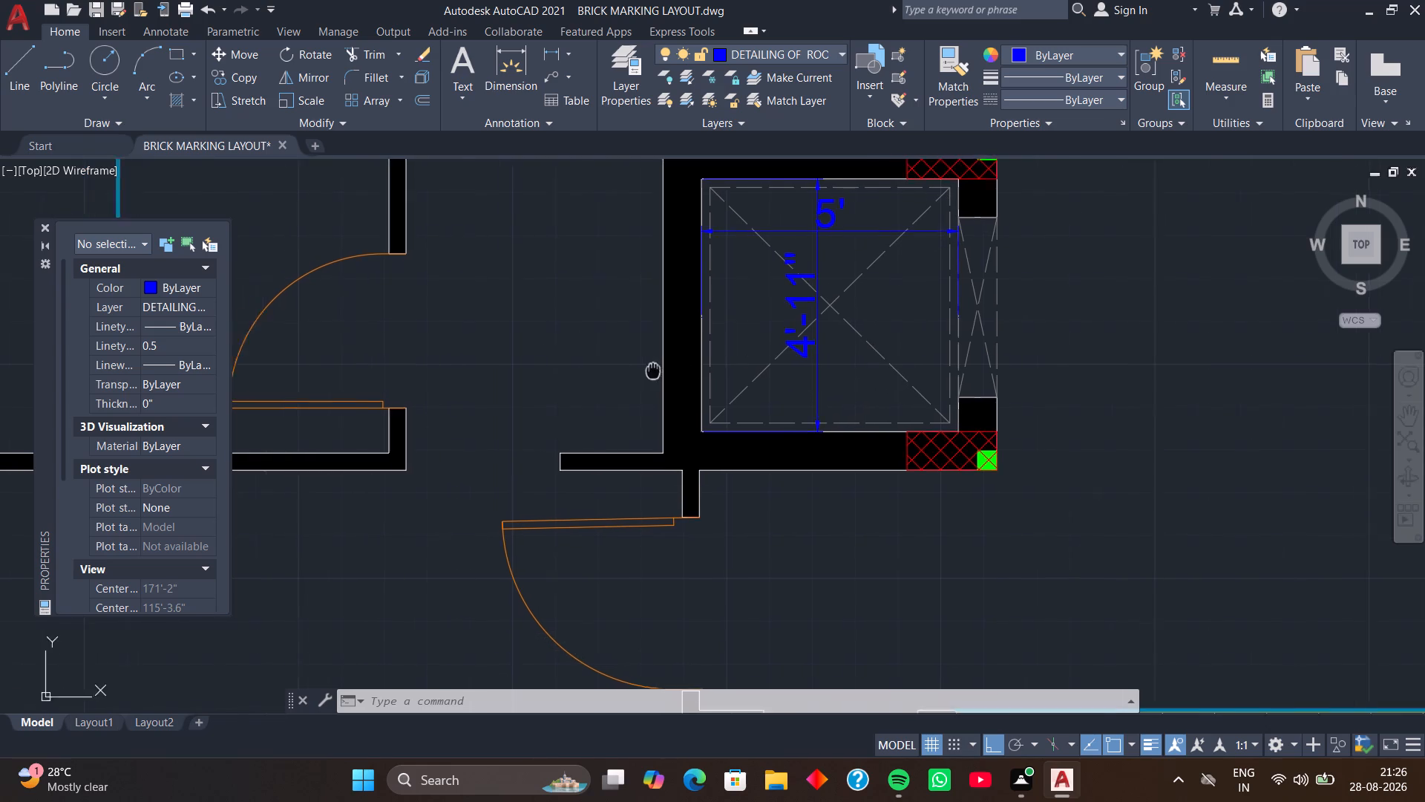
middle_click_drag(653, 369, 806, 348)
middle_click_drag(710, 368, 816, 365)
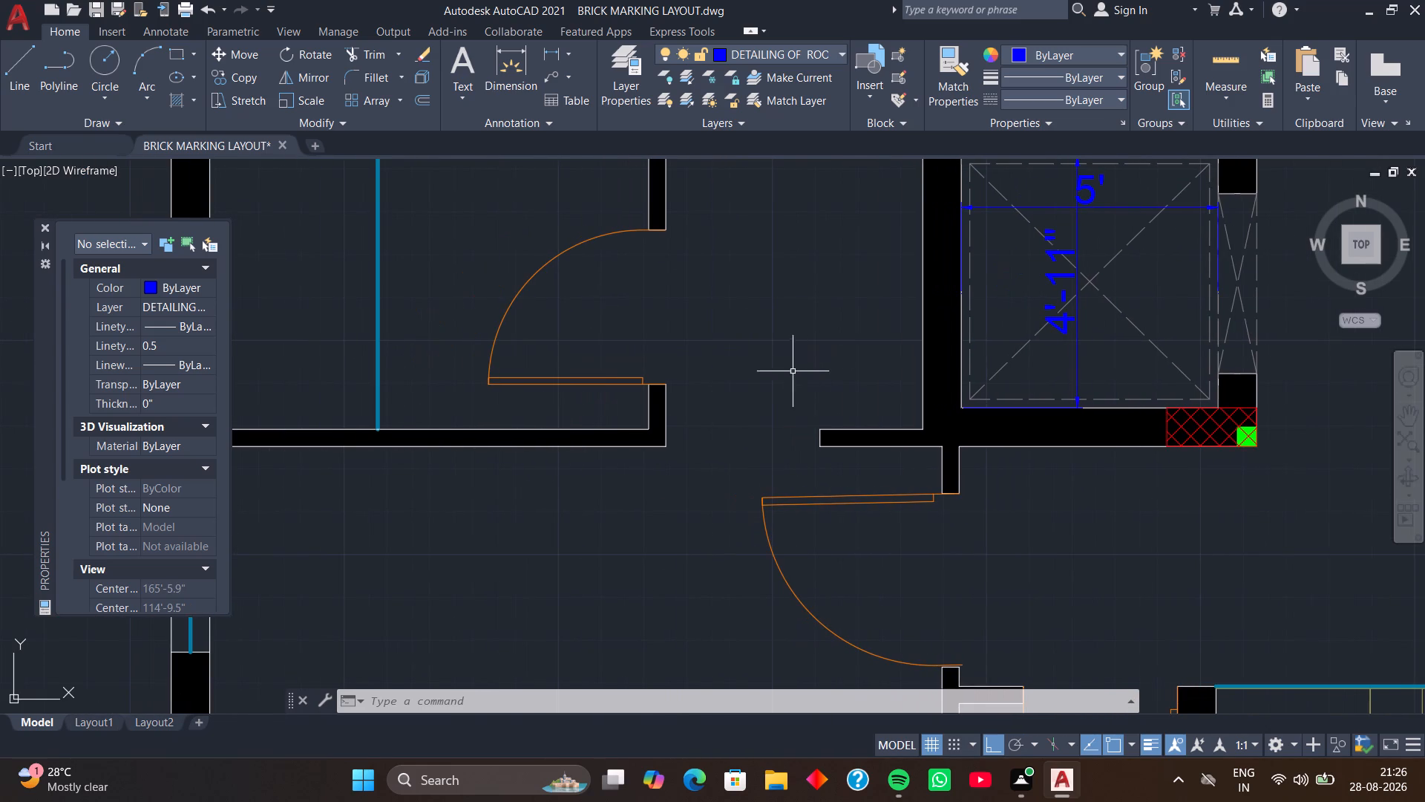
middle_click_drag(826, 352, 799, 434)
key("space")
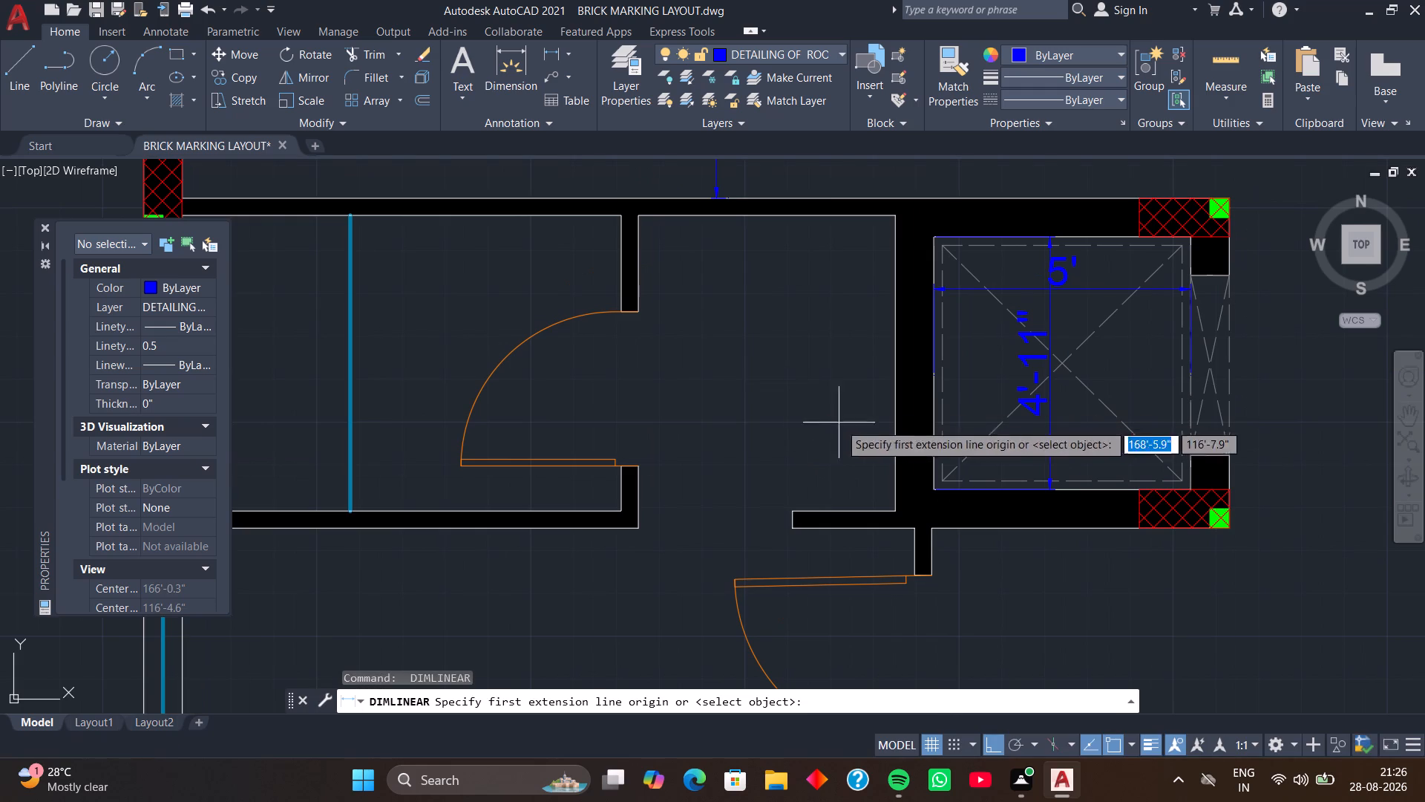
left_click_drag(790, 511, 789, 501)
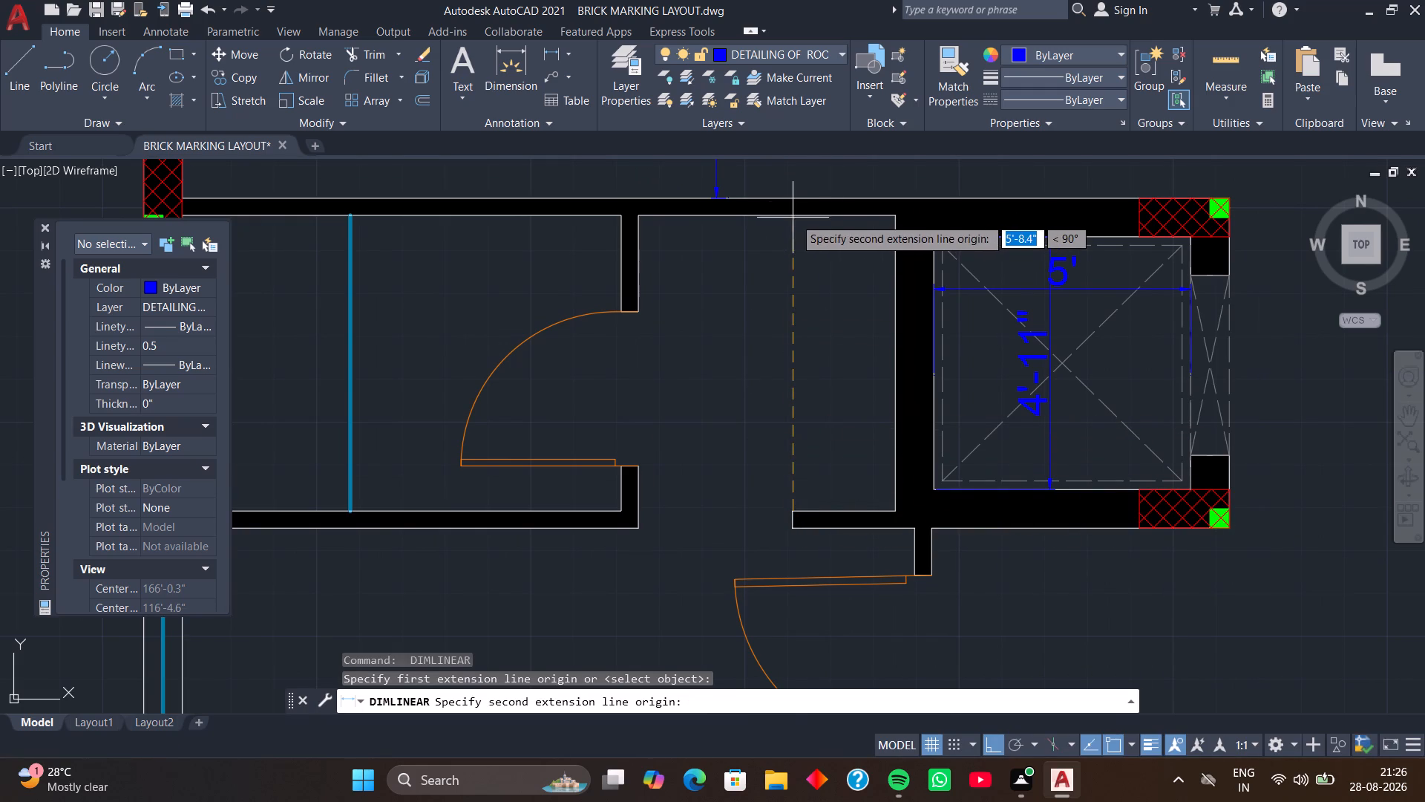
left_click(794, 218)
left_click(805, 221)
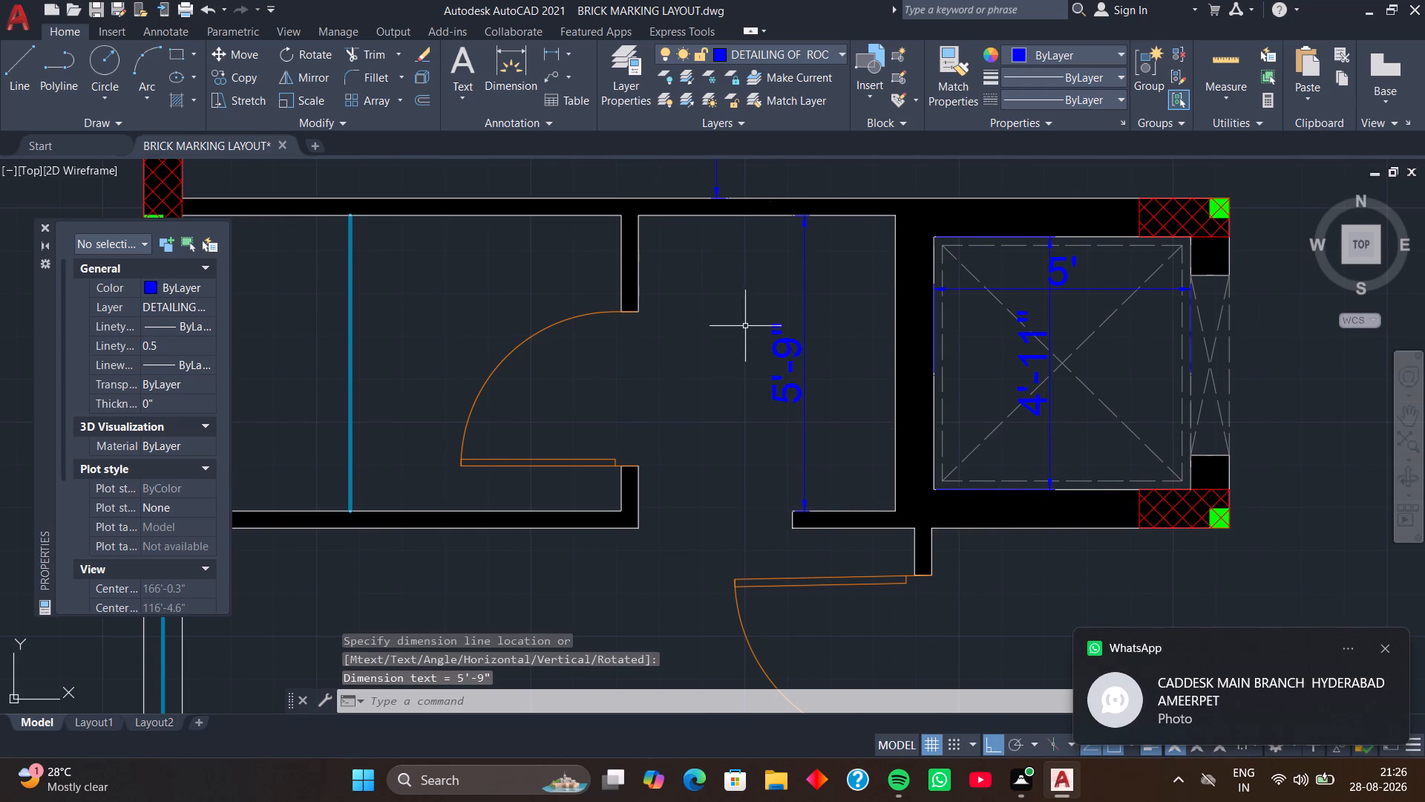
Add a horizontal linear dimension in the small room with the glass partition, from the partition to the wall with the door.
scroll(744, 327, "down", 2)
middle_click_drag(745, 354, 839, 336)
middle_click_drag(750, 362, 816, 358)
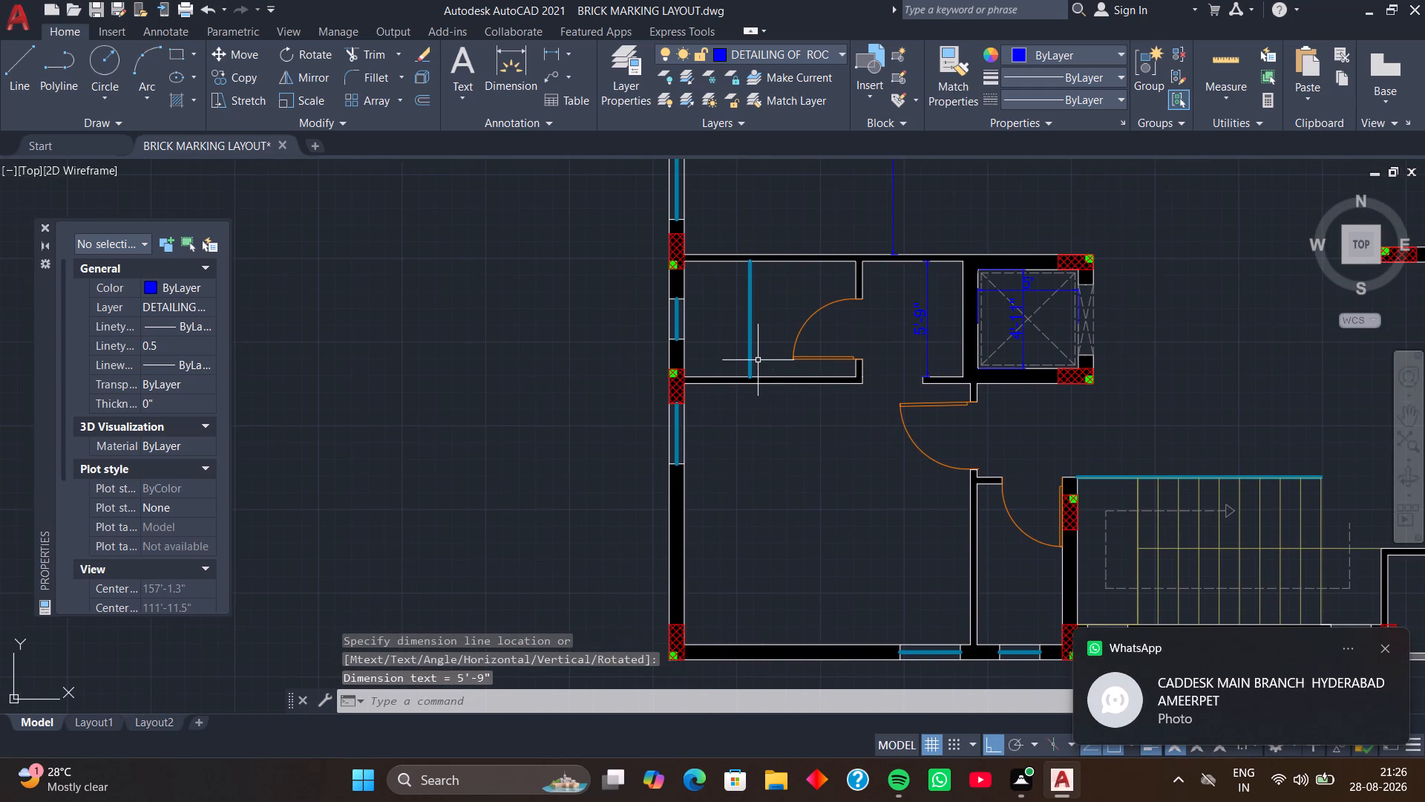
middle_click_drag(740, 344, 750, 382)
key("space")
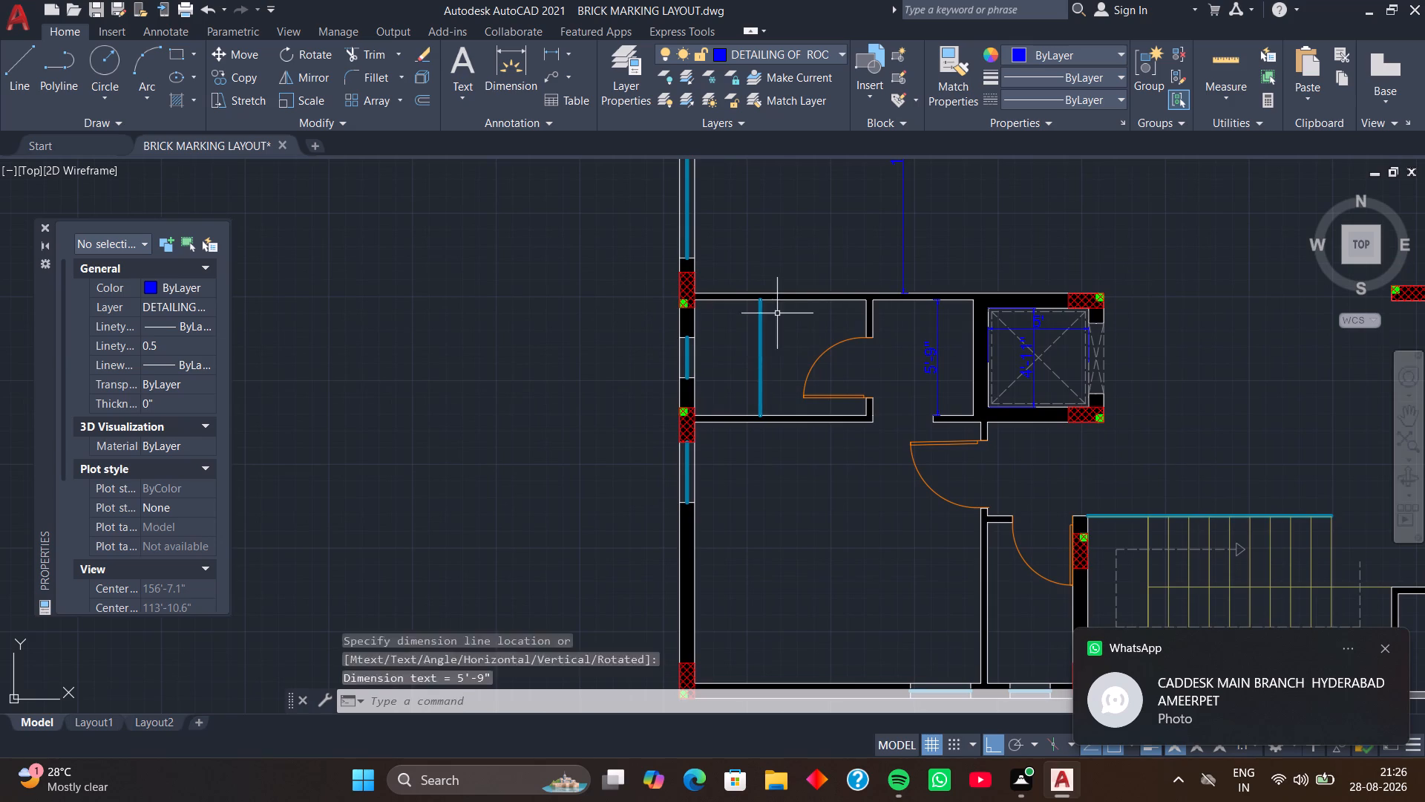
scroll(749, 300, "up", 6)
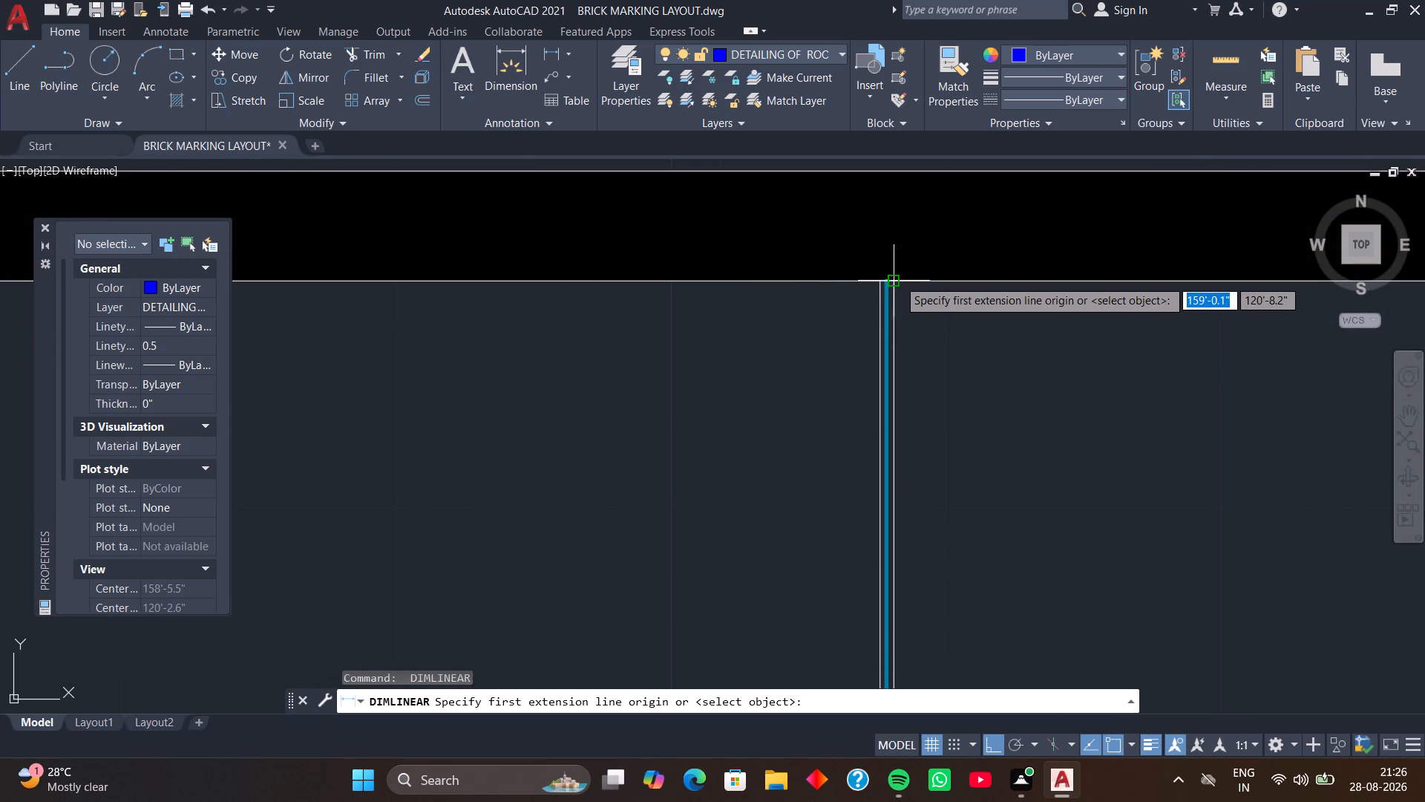
left_click(898, 279)
scroll(1015, 325, "down", 4)
middle_click_drag(1015, 325, 726, 339)
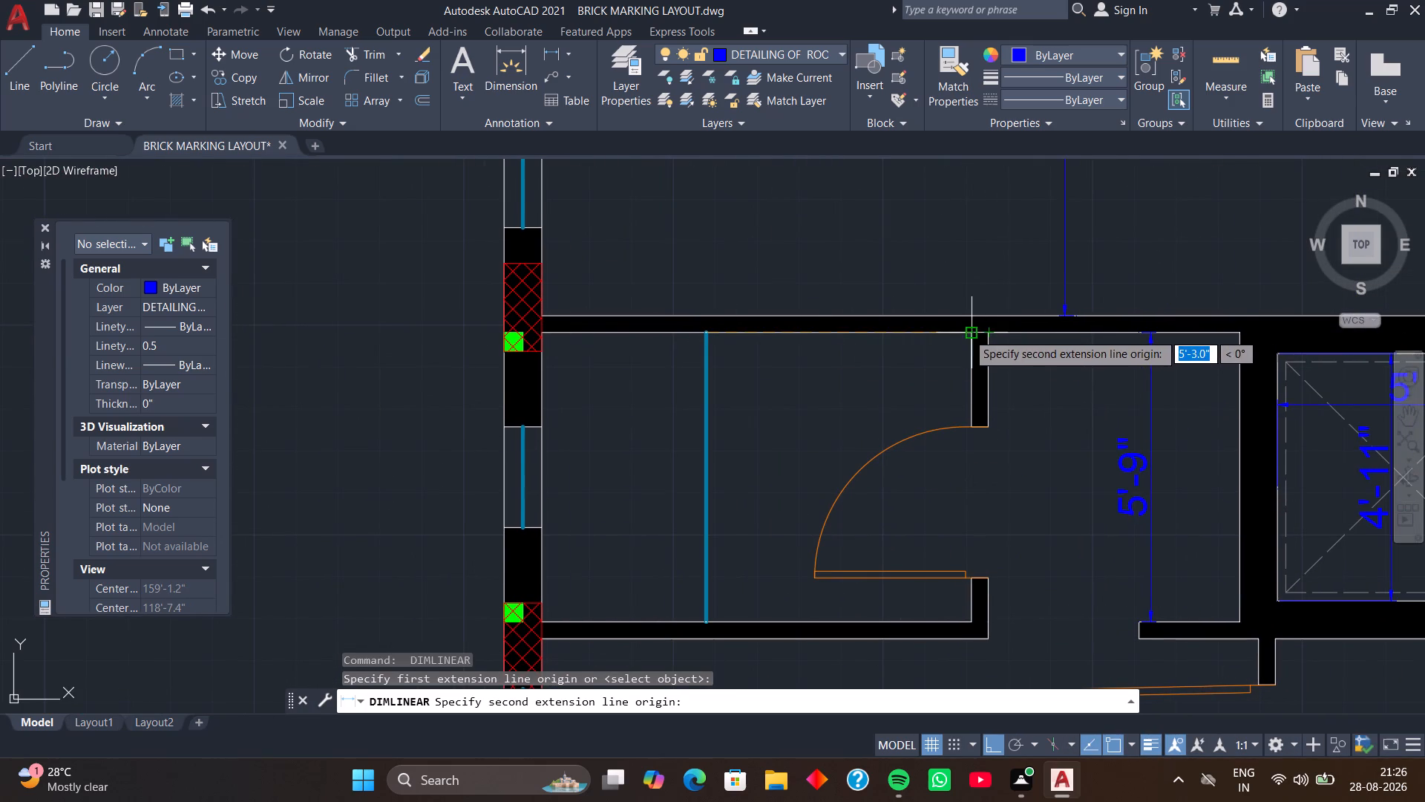
left_click(967, 331)
left_click(951, 374)
Add a vertical linear dimension to the southwest room, between the inner faces of its south and north walls.
scroll(945, 390, "down", 3)
middle_click_drag(941, 442, 925, 347)
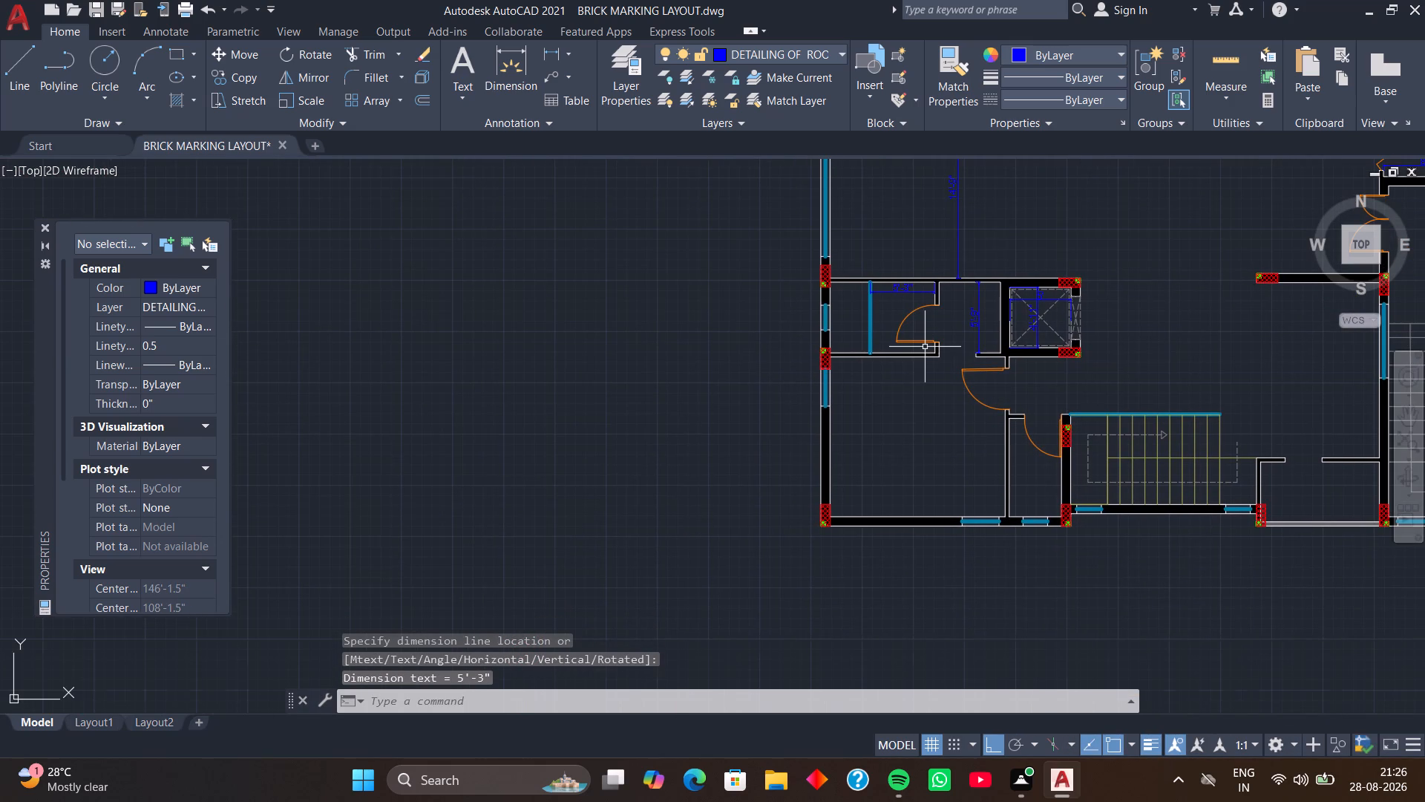
middle_click_drag(914, 449, 942, 307)
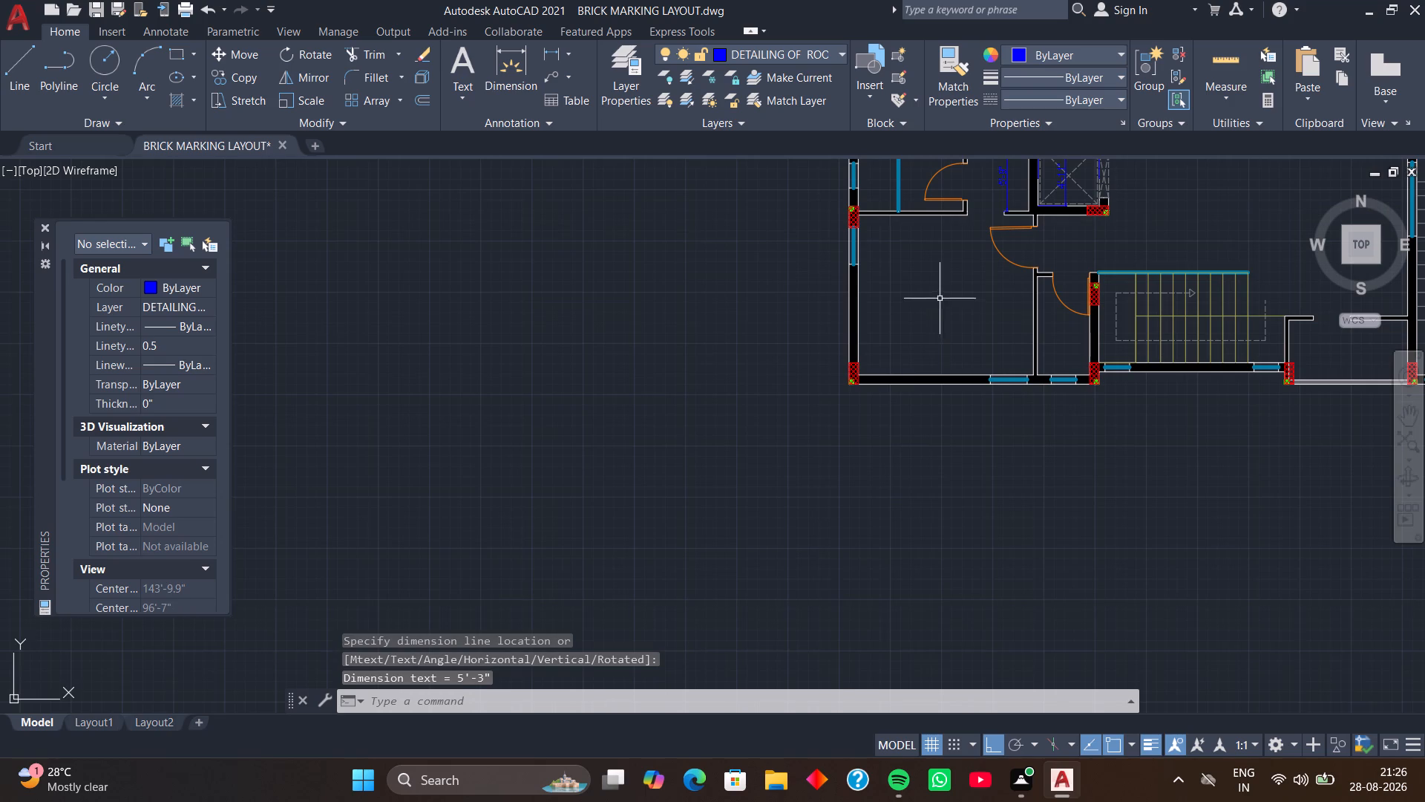
key("space")
scroll(857, 380, "up", 4)
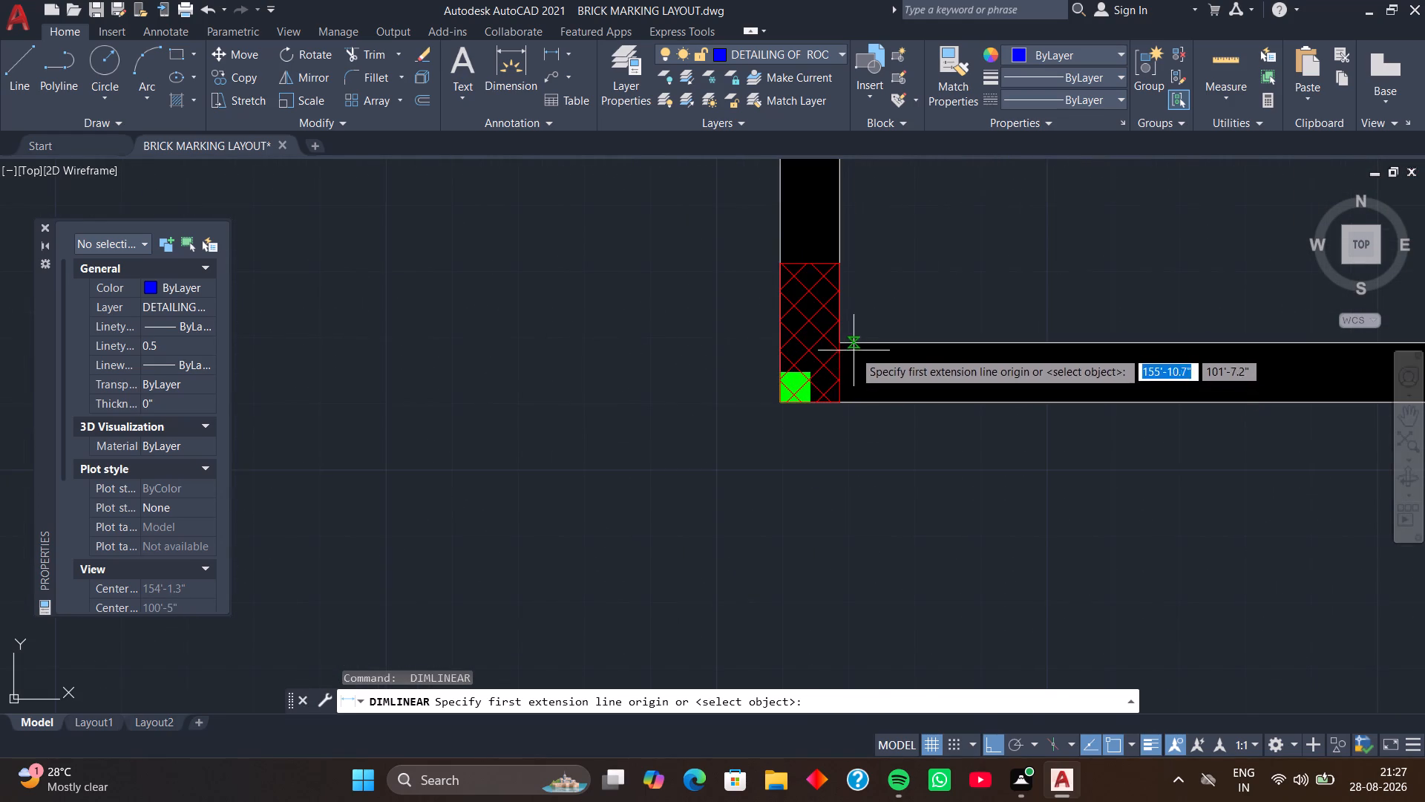
left_click(842, 342)
scroll(865, 245, "down", 5)
middle_click_drag(865, 255, 885, 509)
scroll(896, 437, "up", 4)
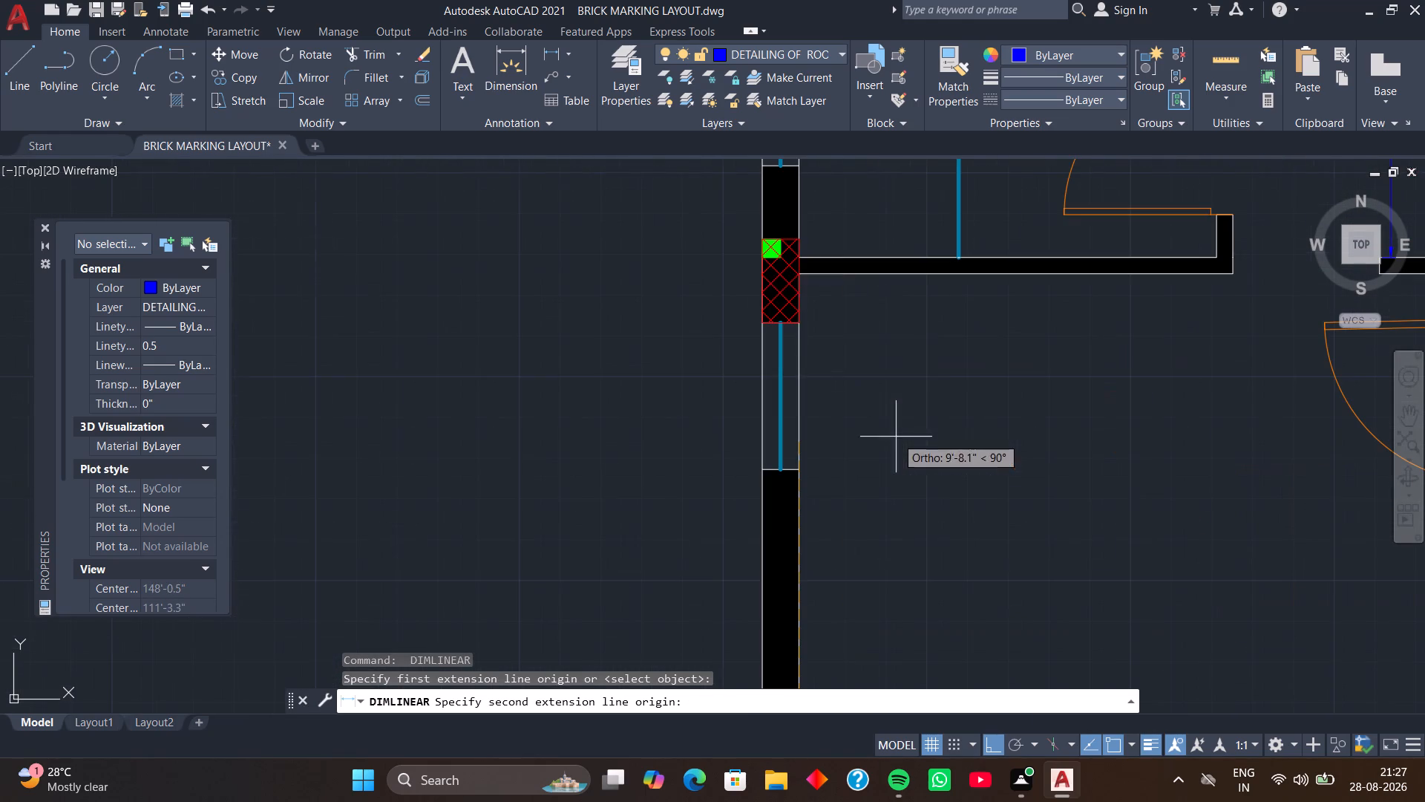
left_click(799, 272)
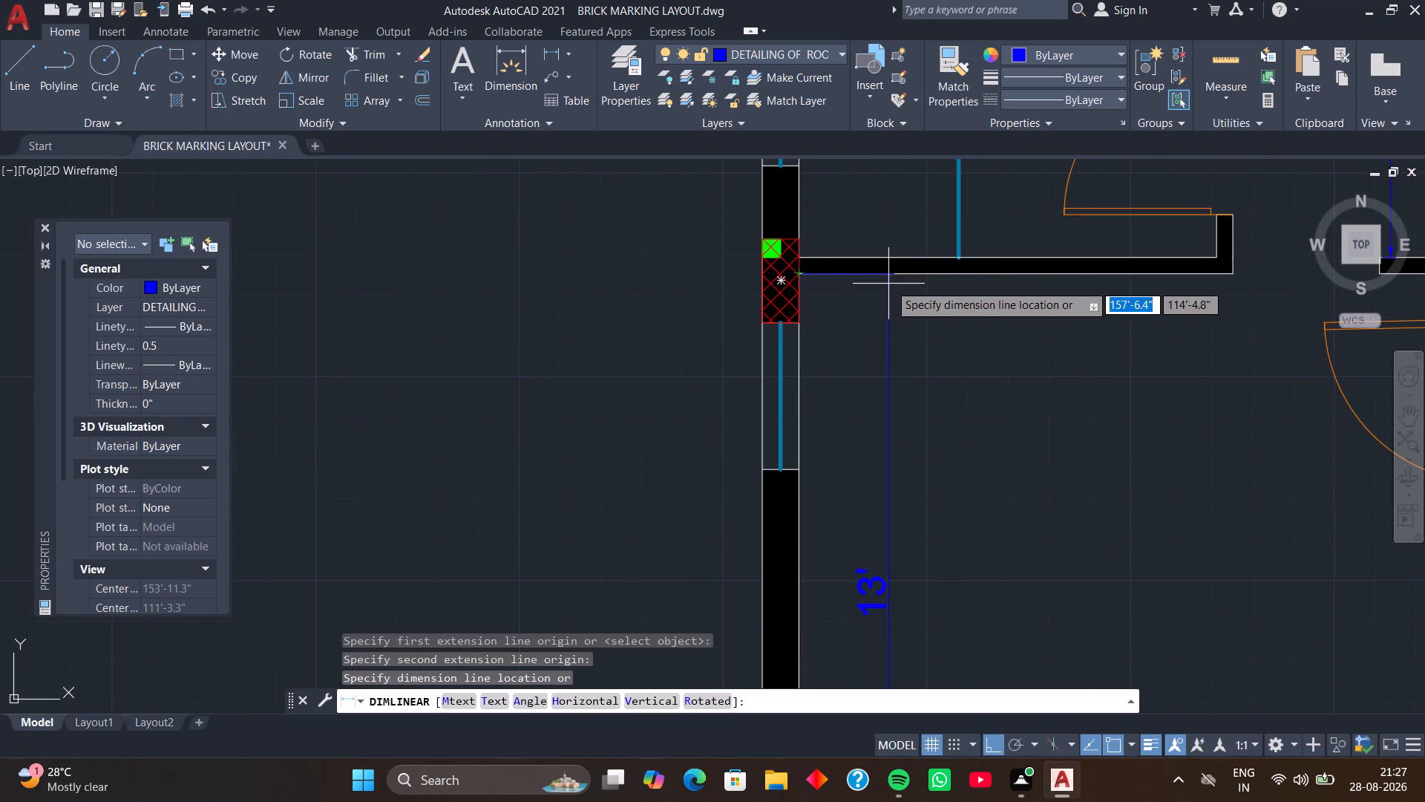
left_click(890, 284)
Add a horizontal linear dimension across the southwest room, between the inner faces of its west and east walls near the south wall.
scroll(917, 316, "down", 3)
middle_click_drag(951, 379, 875, 300)
scroll(839, 356, "up", 3)
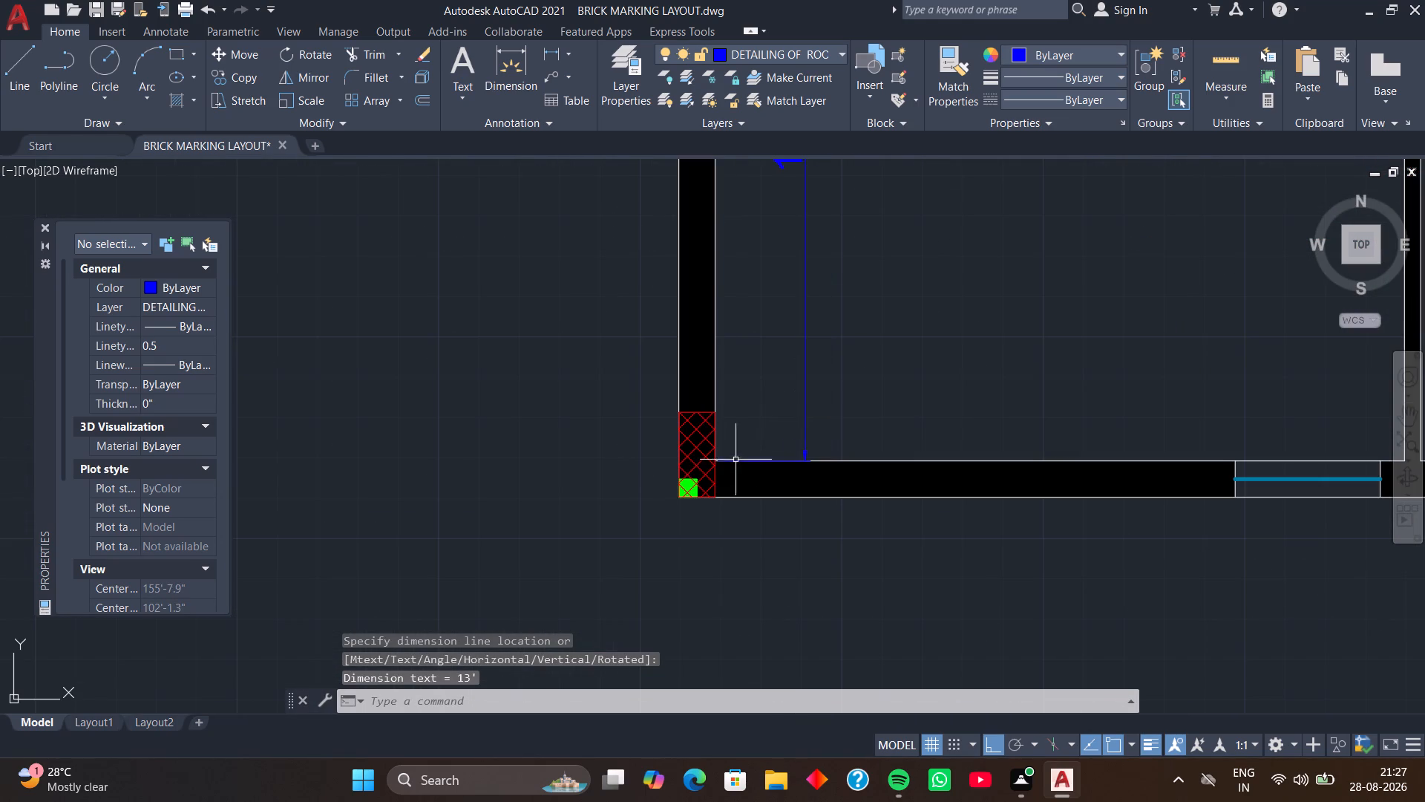
key("space")
left_click(718, 460)
scroll(1017, 408, "down", 3)
middle_click_drag(1021, 410, 1021, 410)
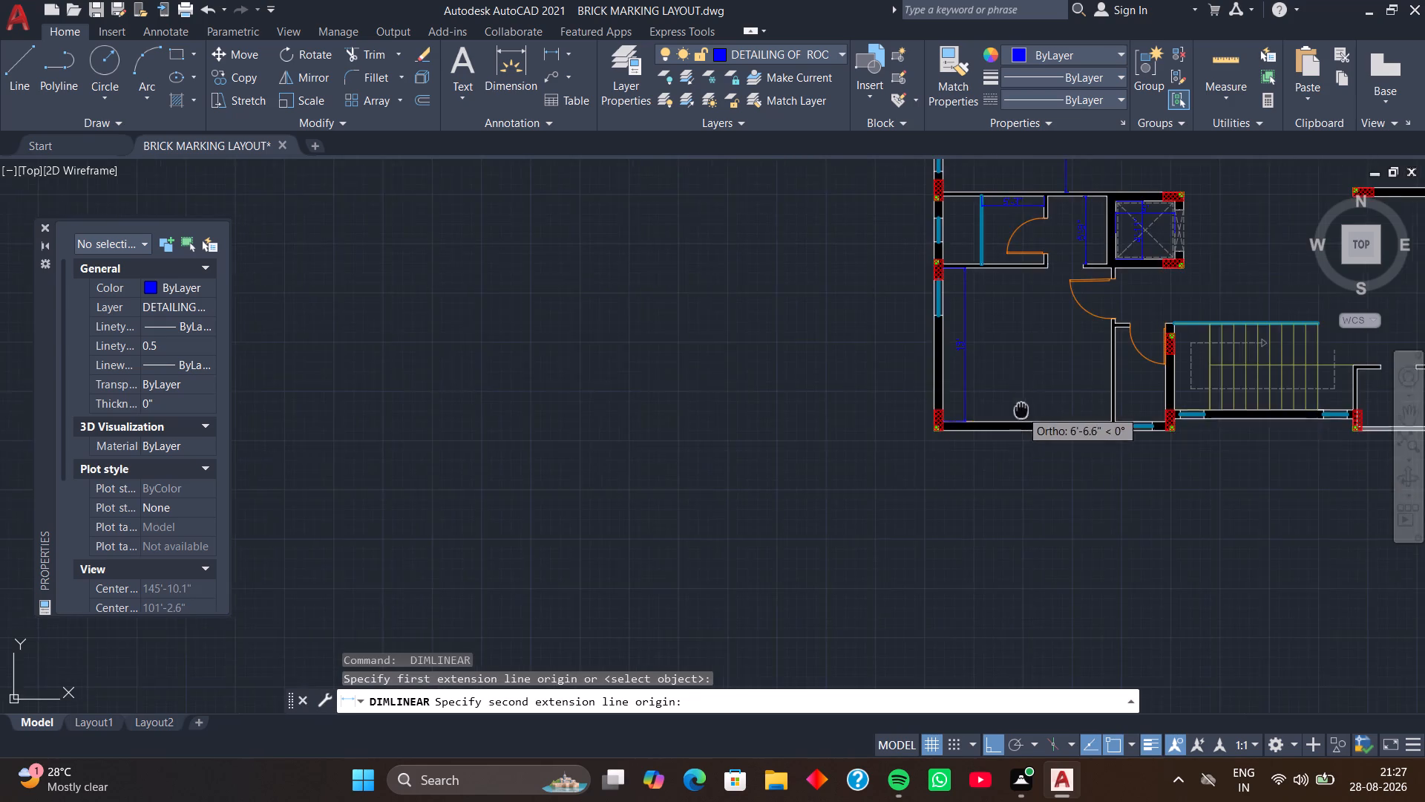
middle_click_drag(1021, 410, 840, 368)
scroll(839, 368, "up", 4)
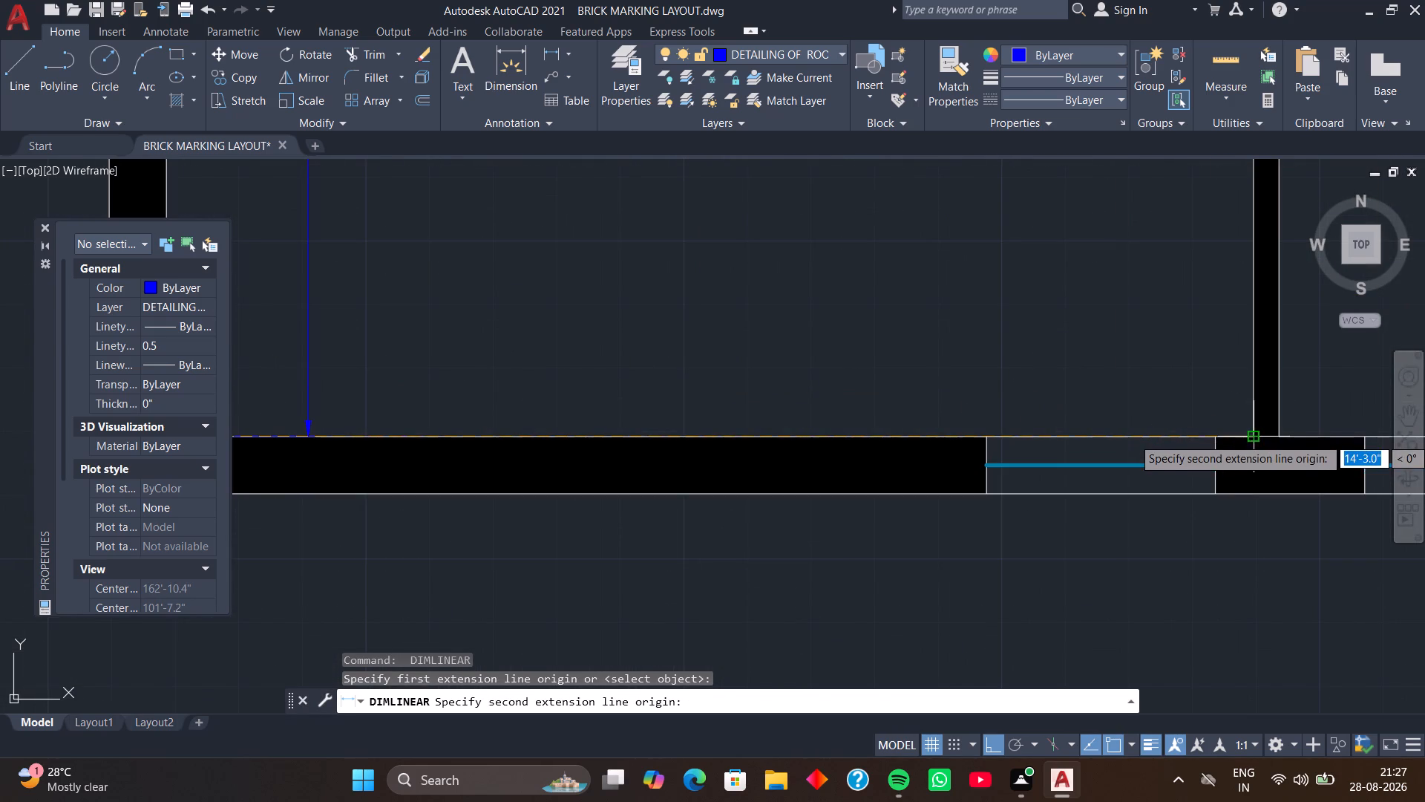
left_click(1251, 437)
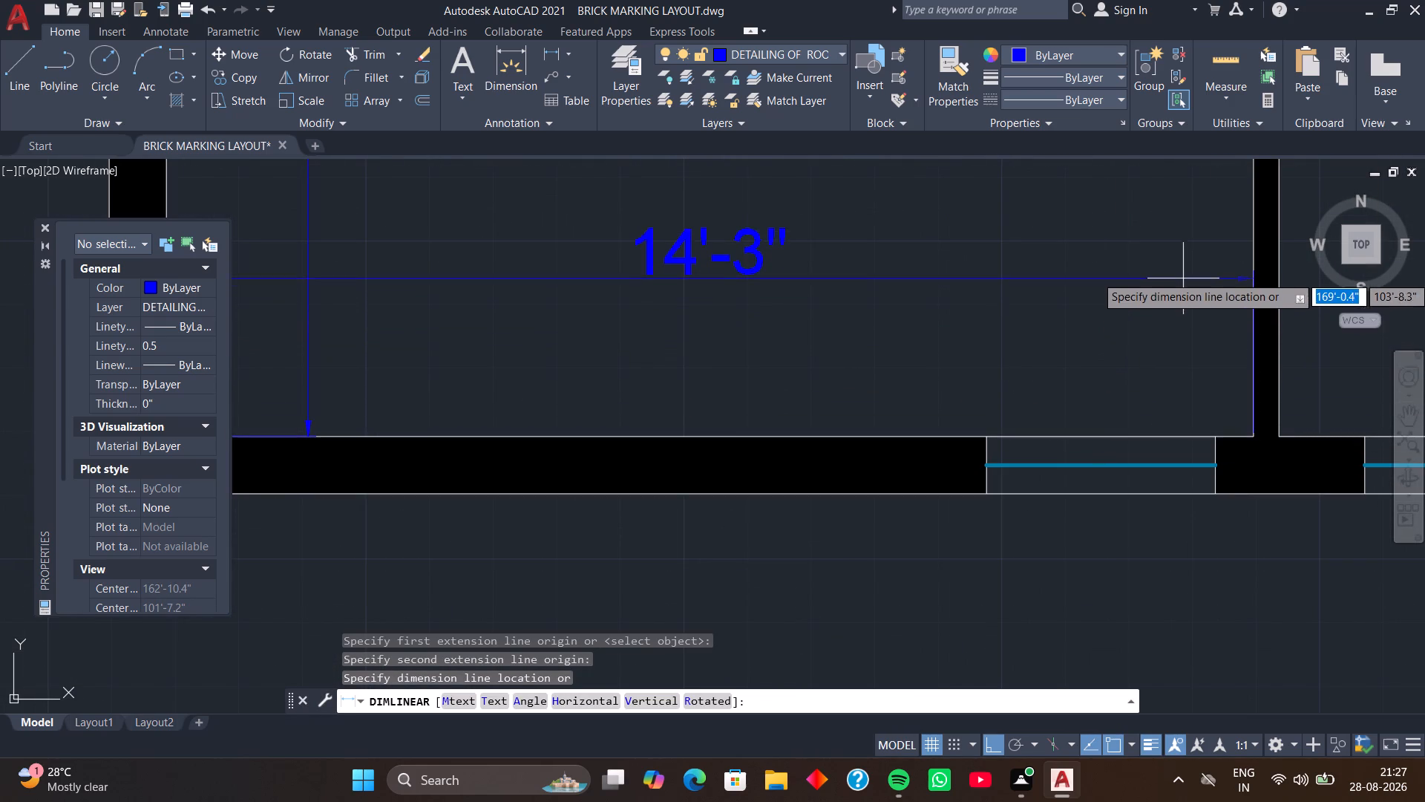
left_click(1179, 261)
Add a horizontal linear dimension across the narrow room between the southwest room and the staircase, placed near its south wall.
scroll(1161, 321, "down", 4)
middle_click_drag(1161, 321, 822, 379)
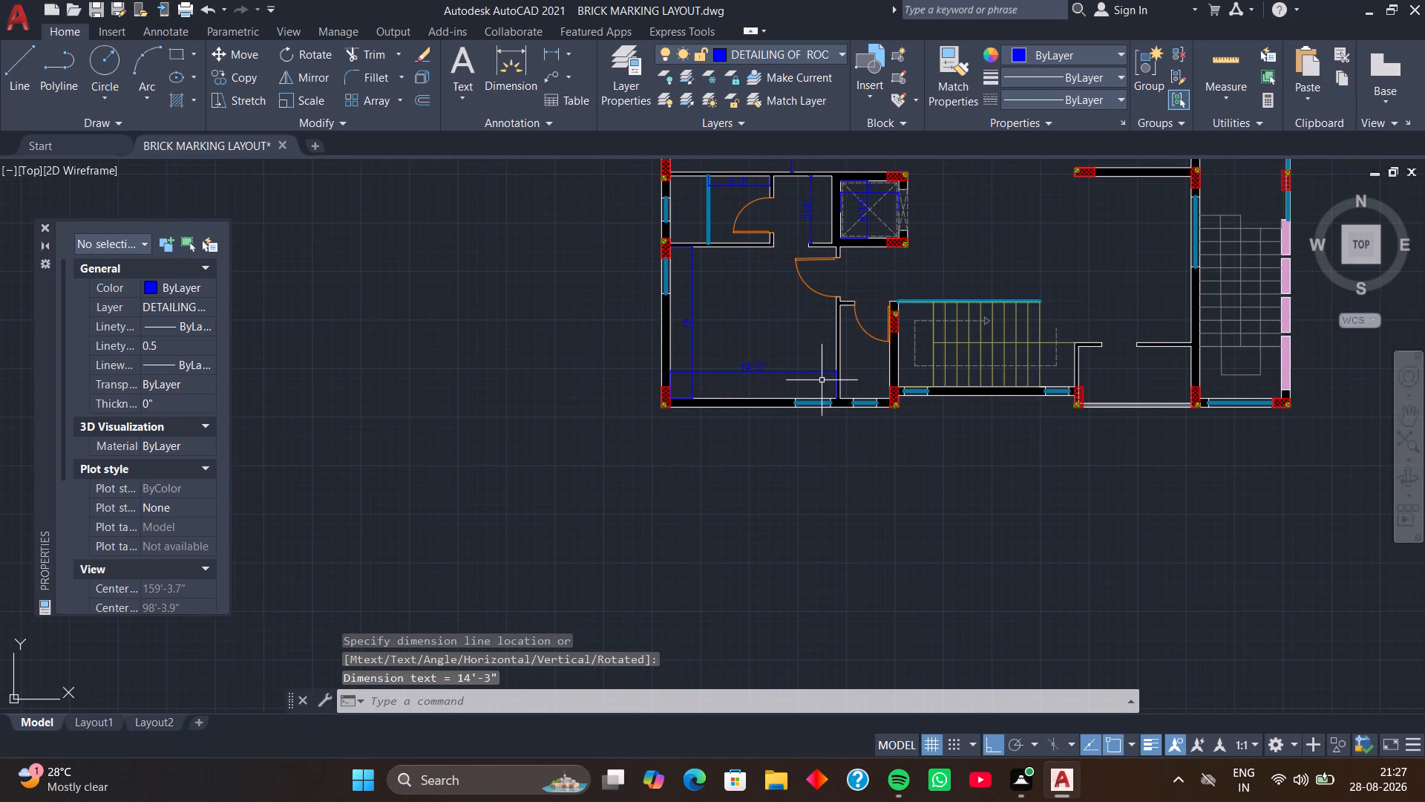
middle_click_drag(862, 388, 832, 392)
key("space")
scroll(822, 402, "up", 3)
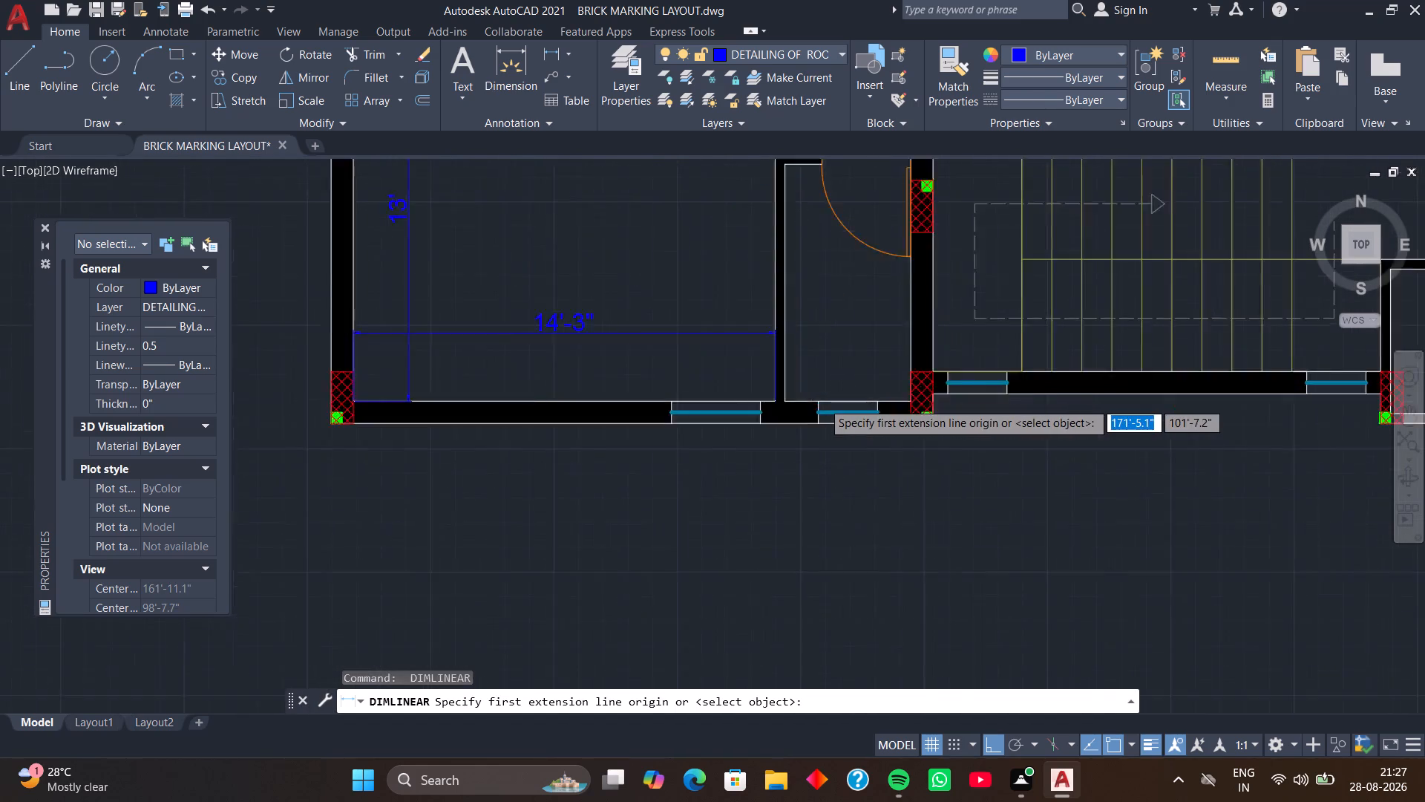
scroll(822, 402, "up", 1)
left_click(721, 399)
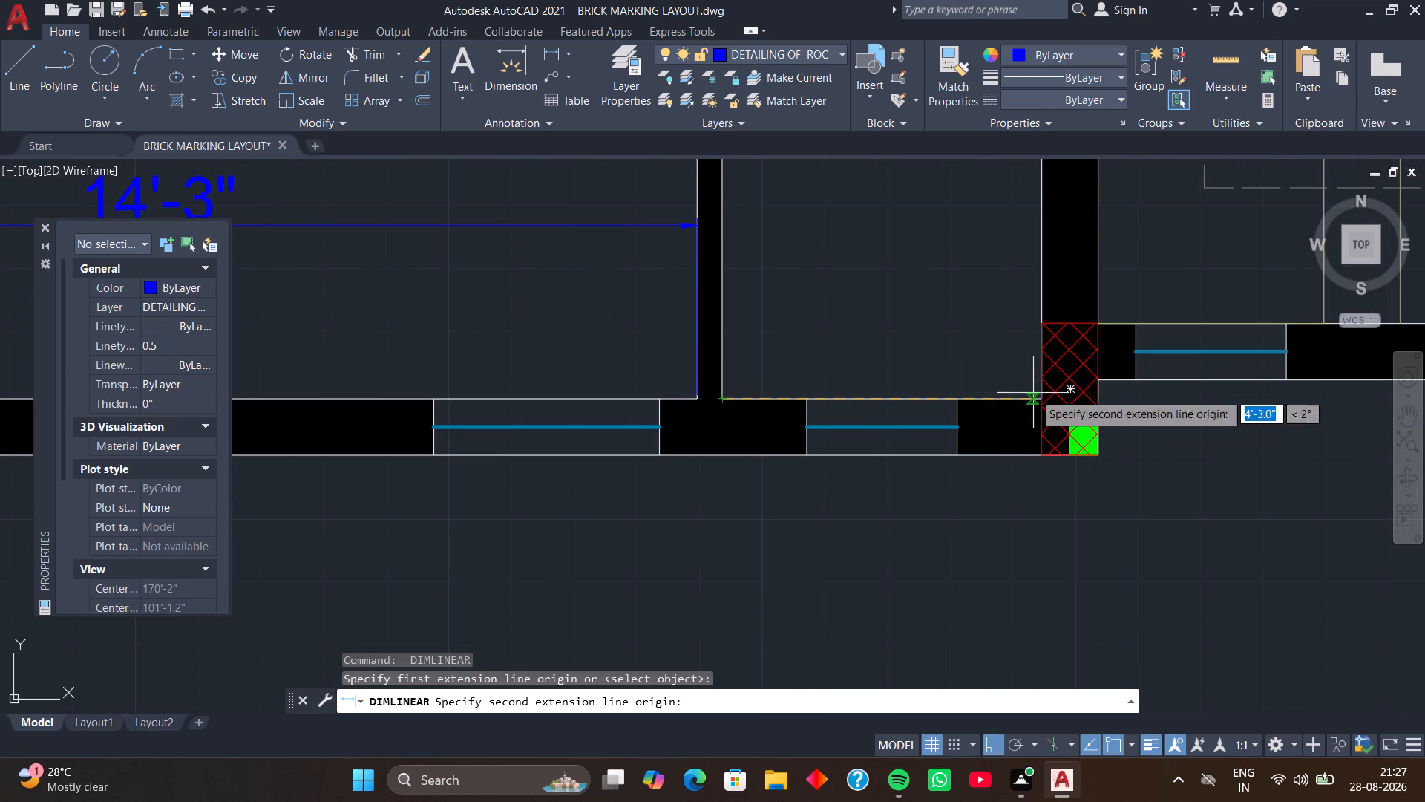
left_click(1043, 402)
left_click(1012, 264)
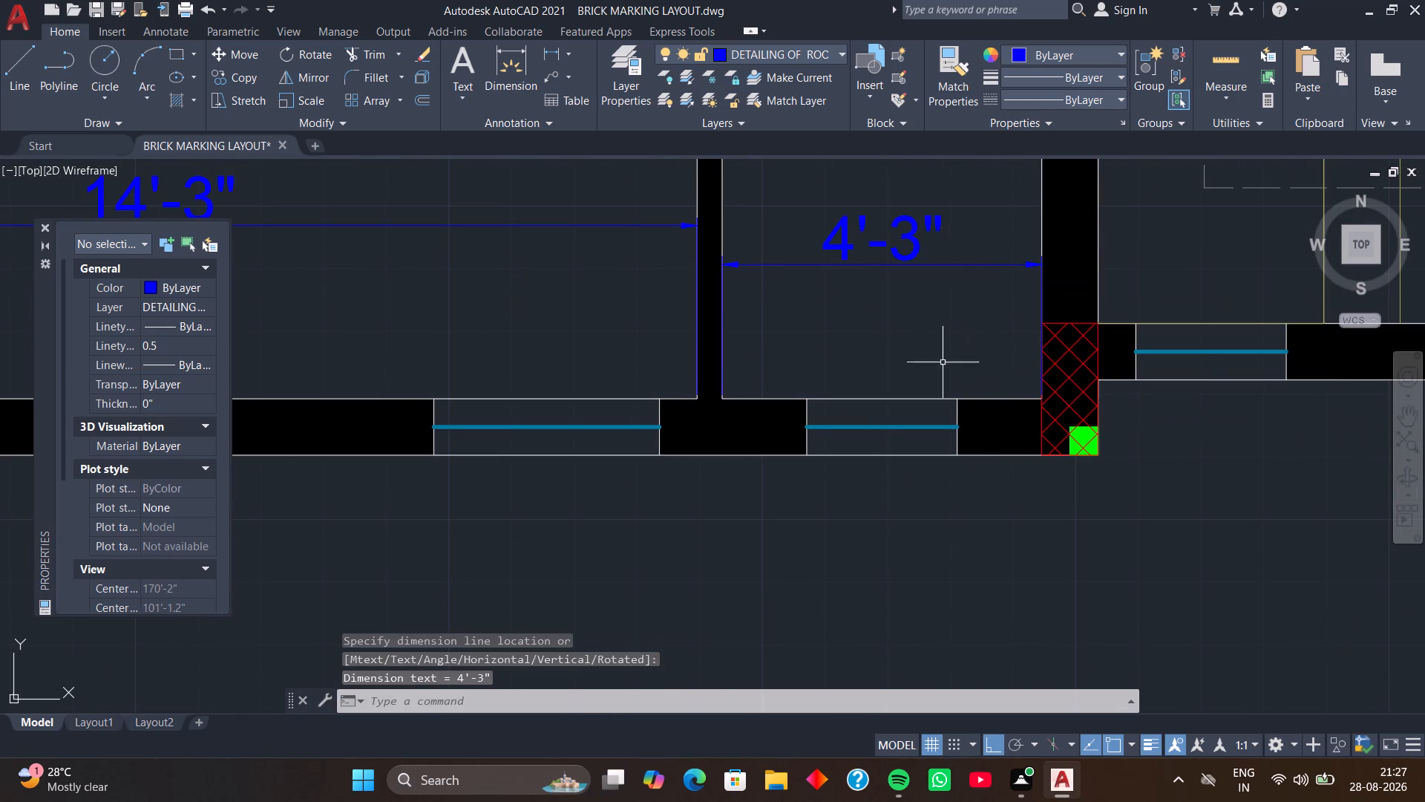
Add a vertical linear dimension in the narrow room west of the staircase, from the wall stub beside its door to the south wall.
scroll(942, 362, "down", 4)
middle_click_drag(940, 362, 925, 450)
scroll(898, 396, "up", 3)
key("space")
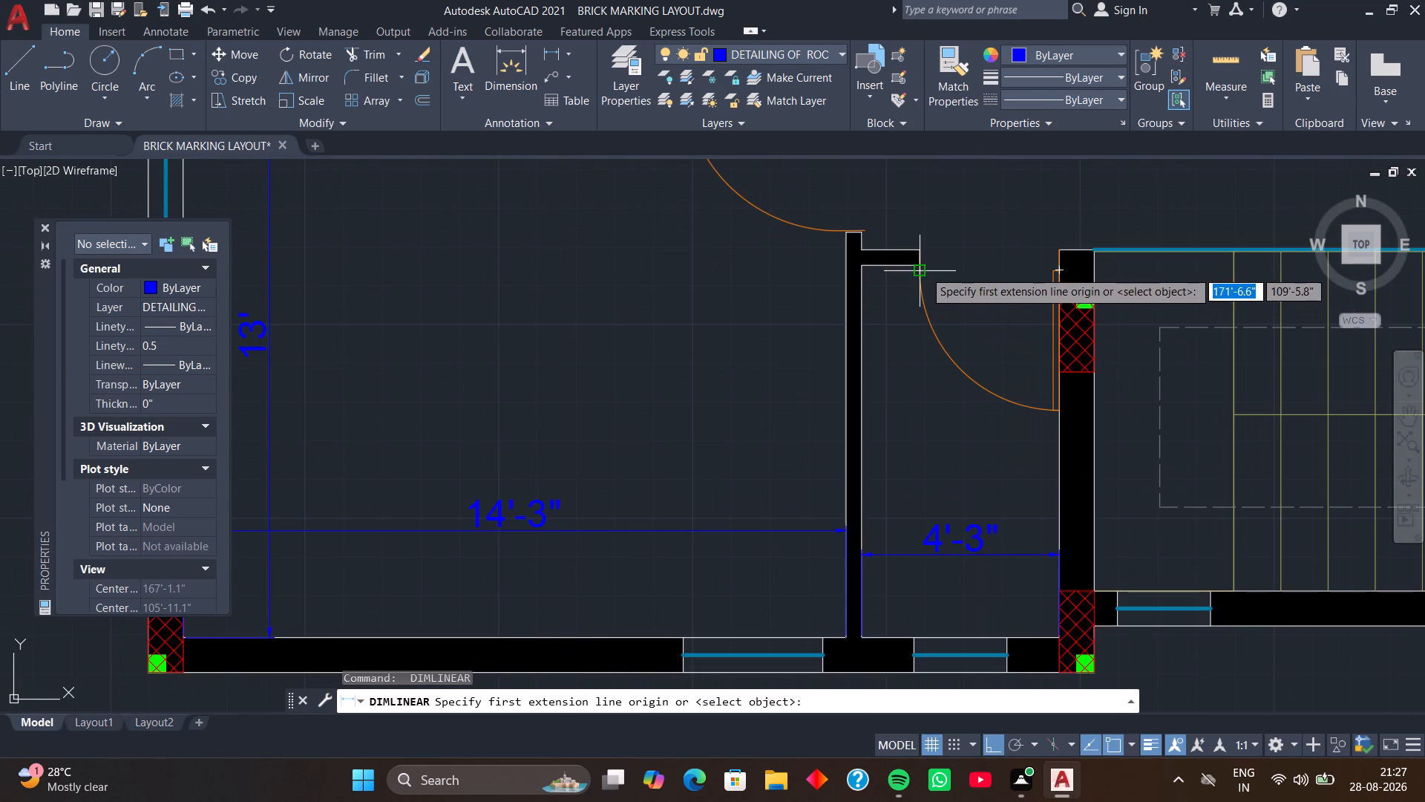
left_click(920, 266)
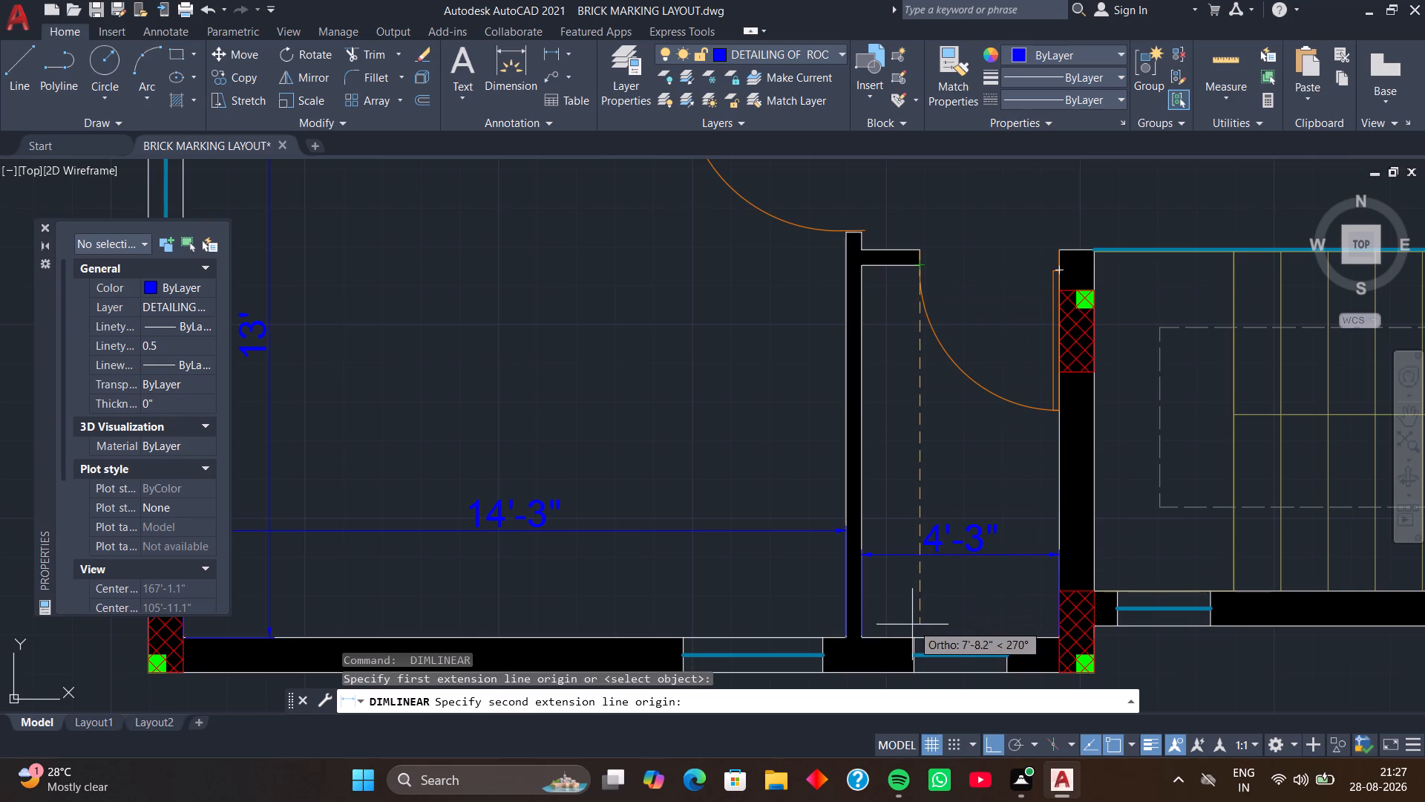
left_click(923, 634)
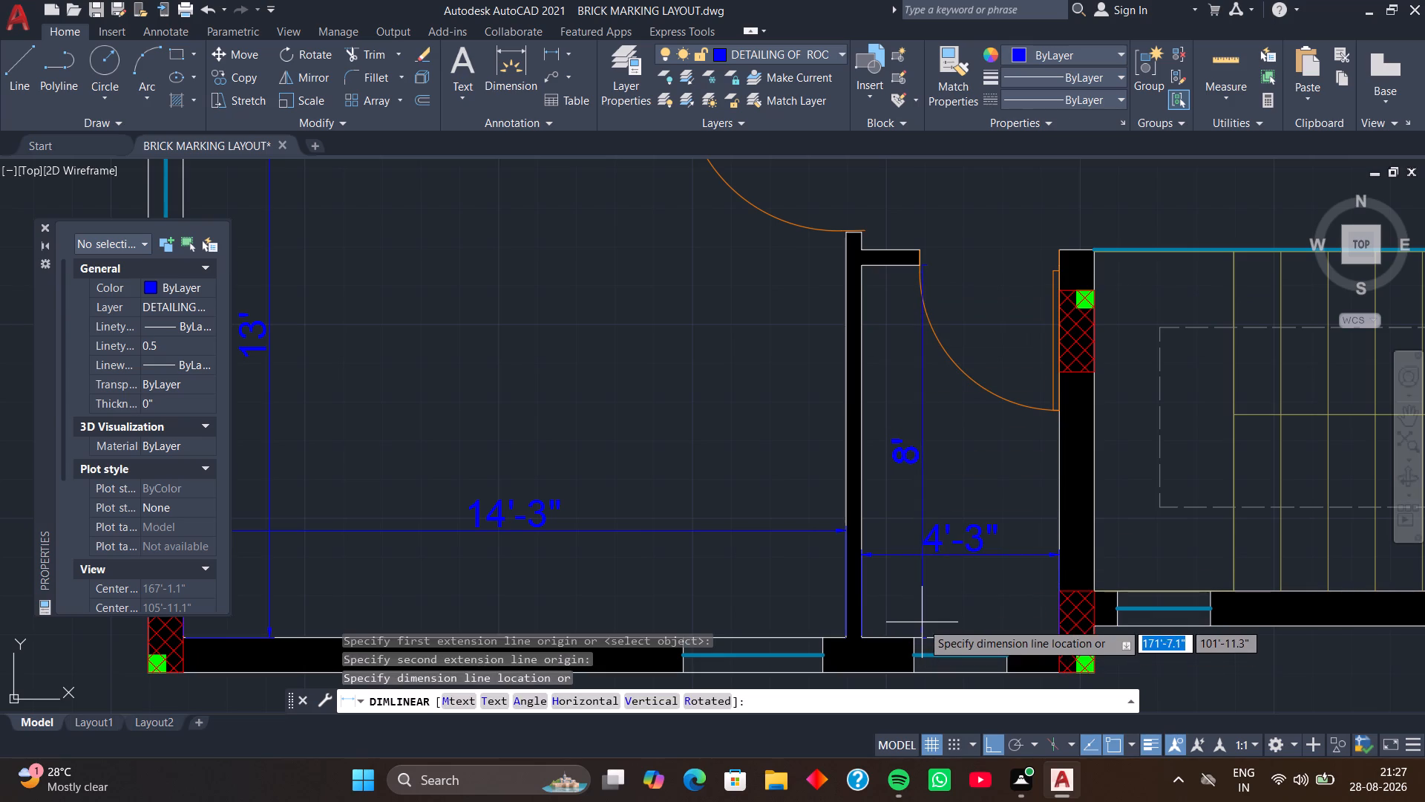
left_click(922, 622)
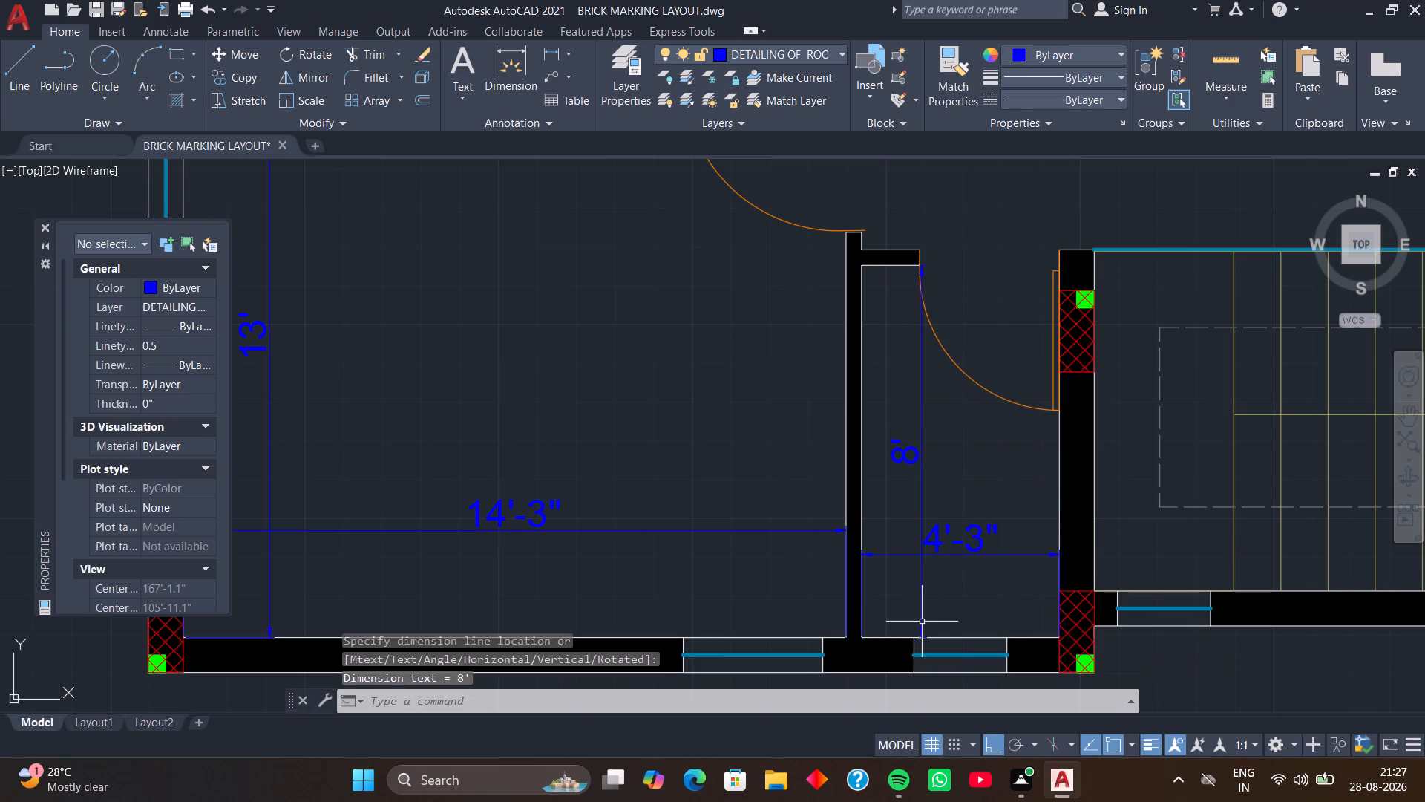
Add a vertical linear dimension in the small south room east of the staircase, from its north wall opening to the south edge.
scroll(940, 532, "down", 2)
middle_click_drag(969, 512, 771, 506)
middle_click_drag(1081, 523, 1026, 523)
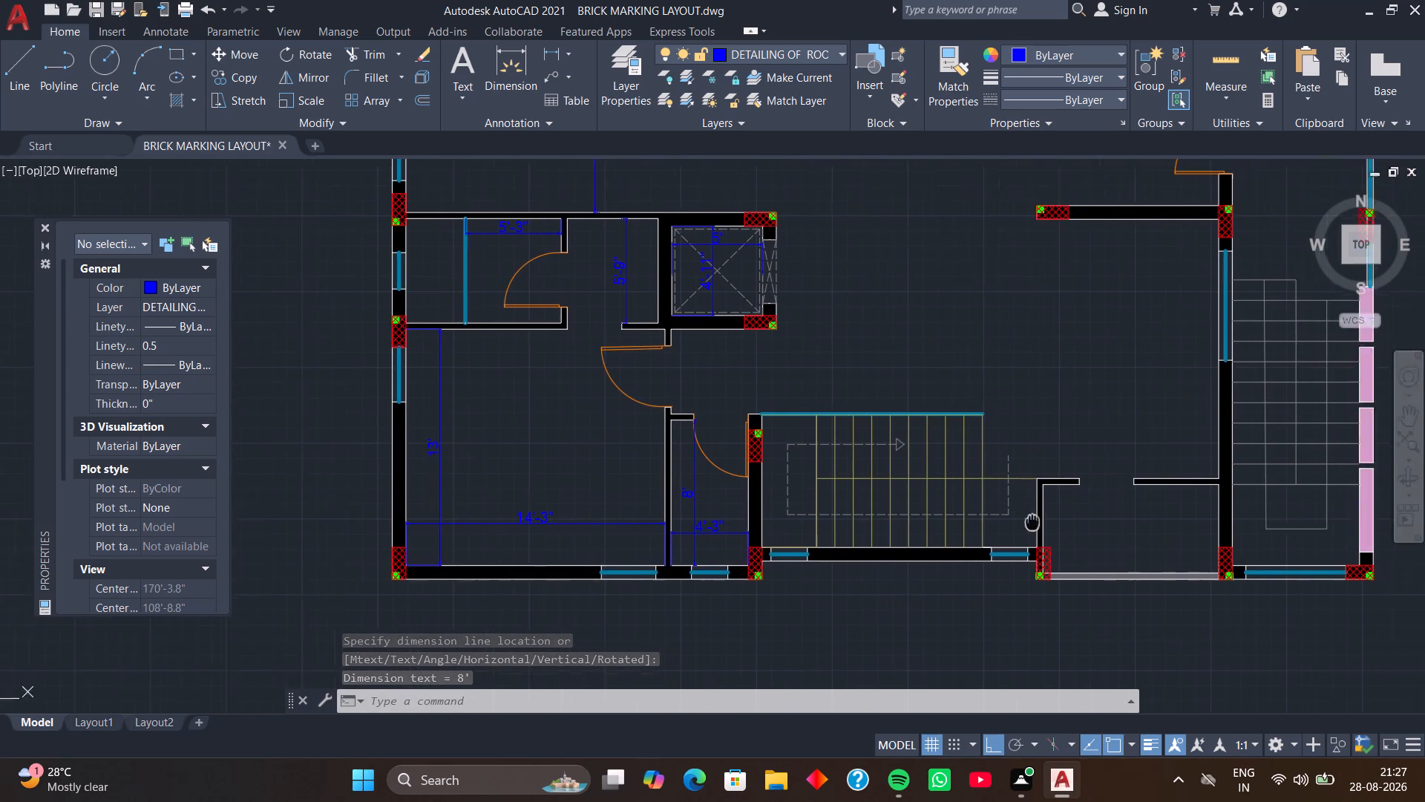
middle_click_drag(1026, 523, 888, 535)
middle_click_drag(980, 545, 929, 509)
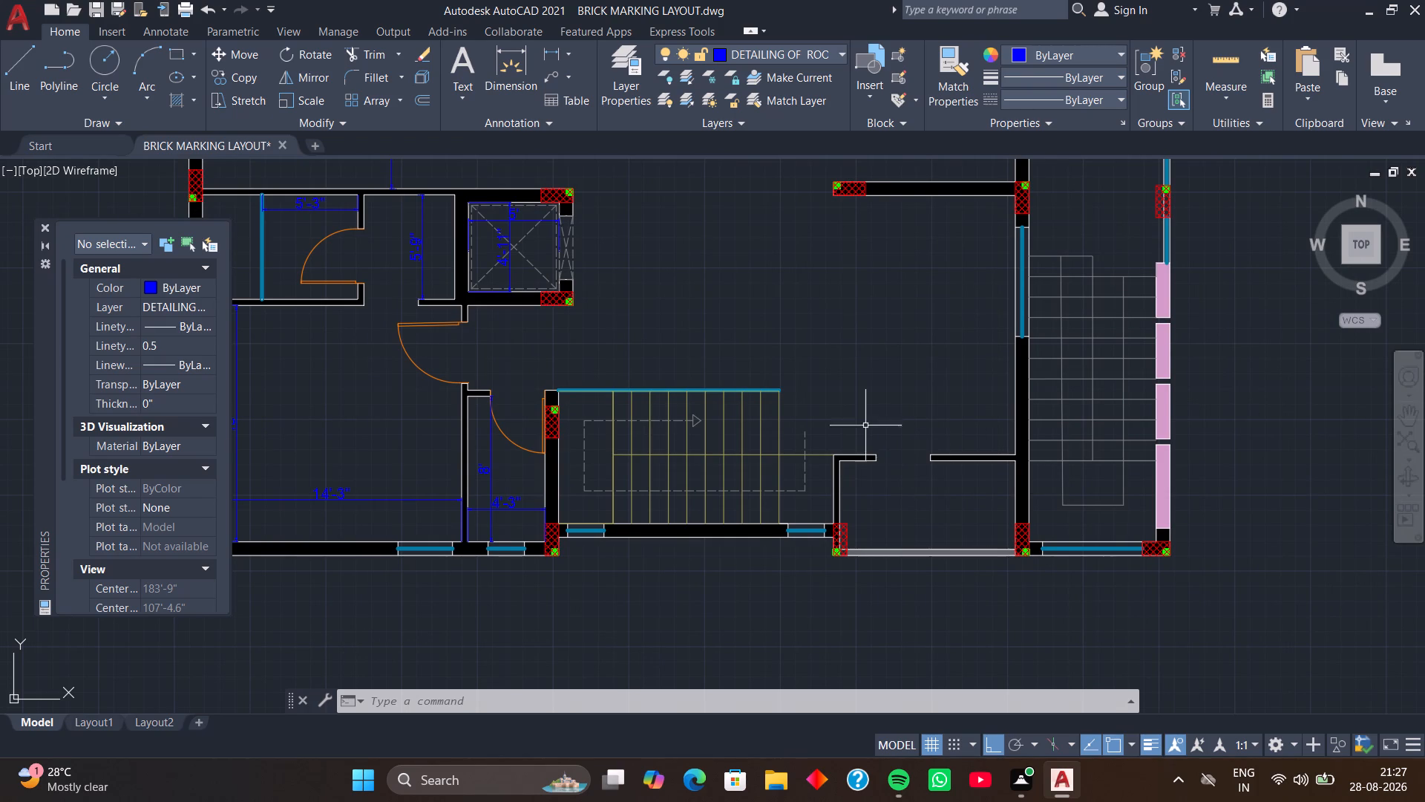
key("space")
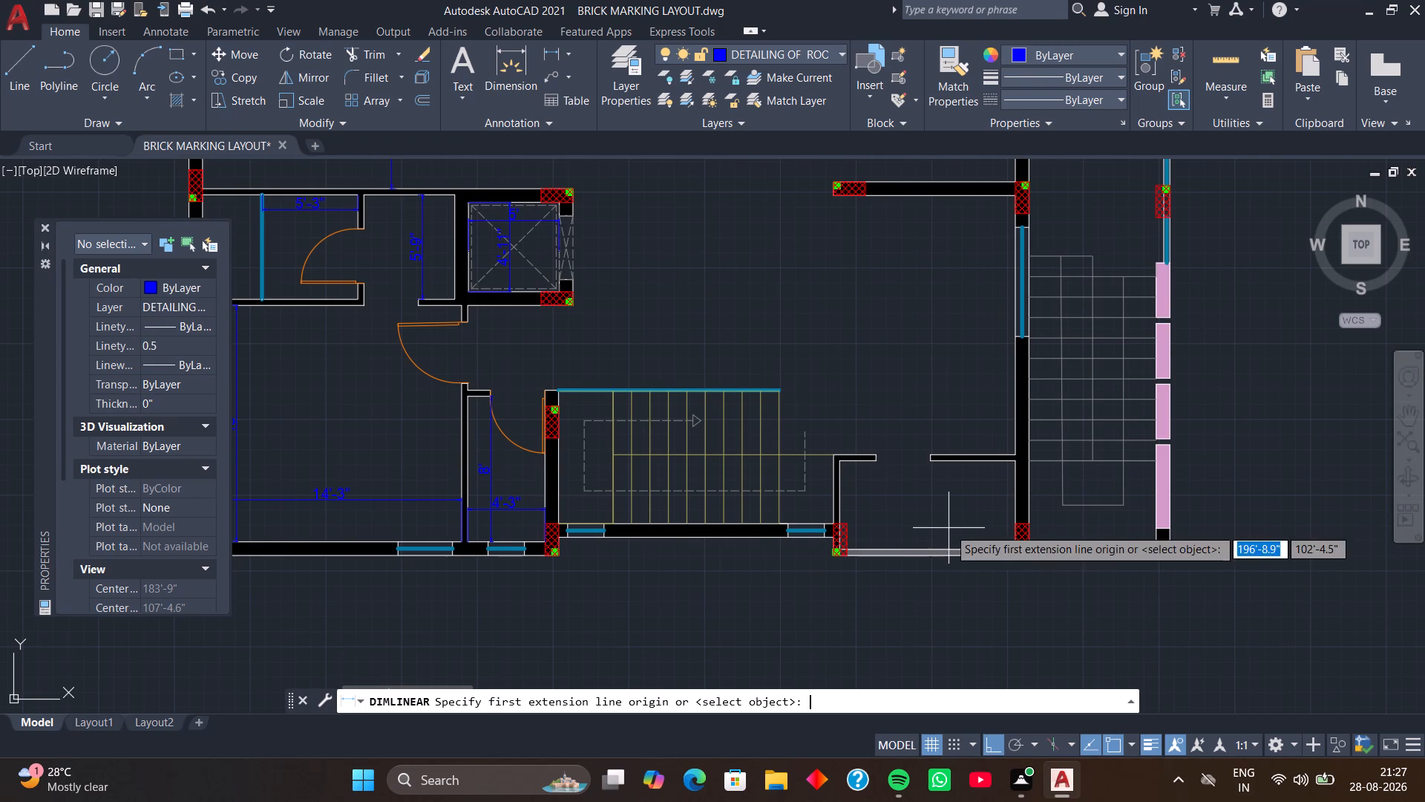
scroll(946, 497, "up", 2)
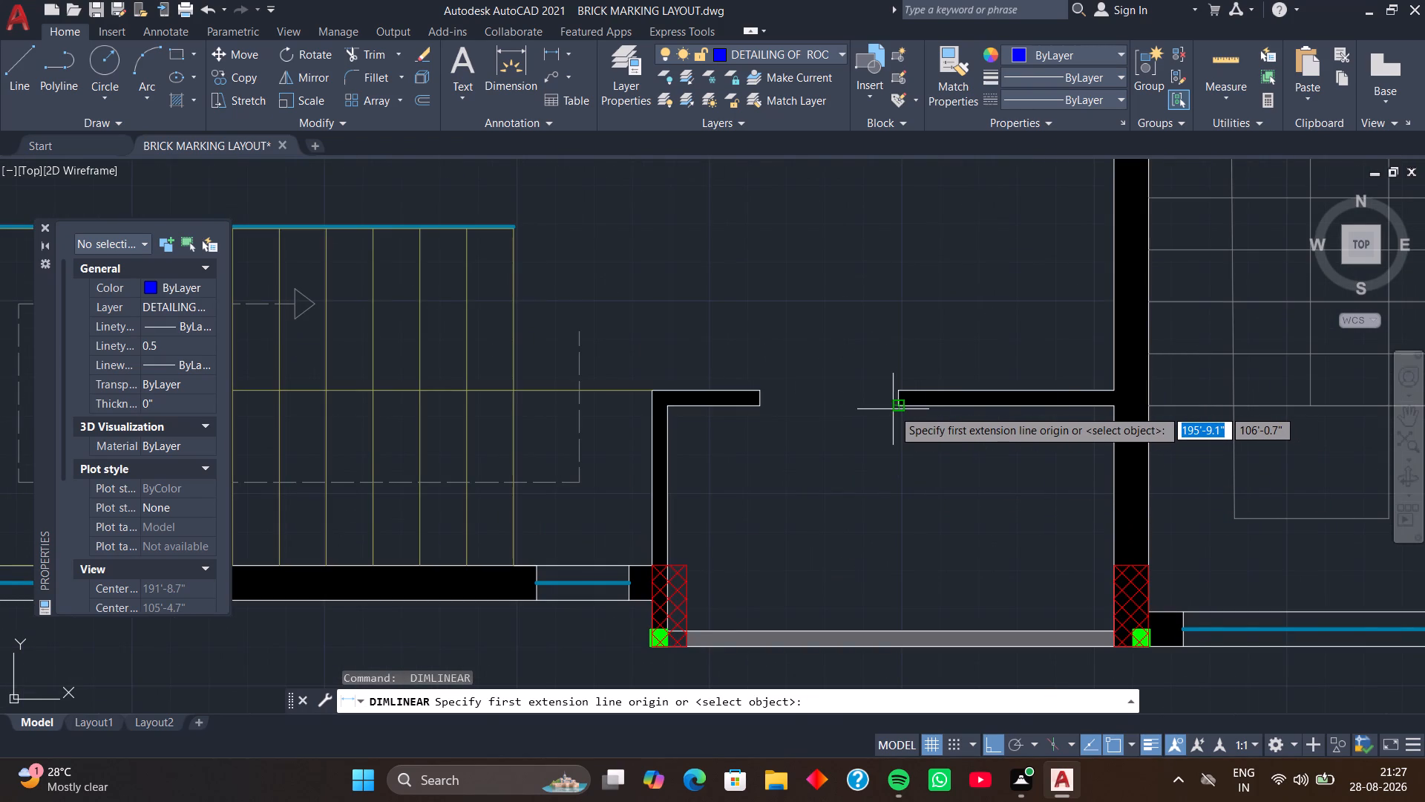
left_click(897, 408)
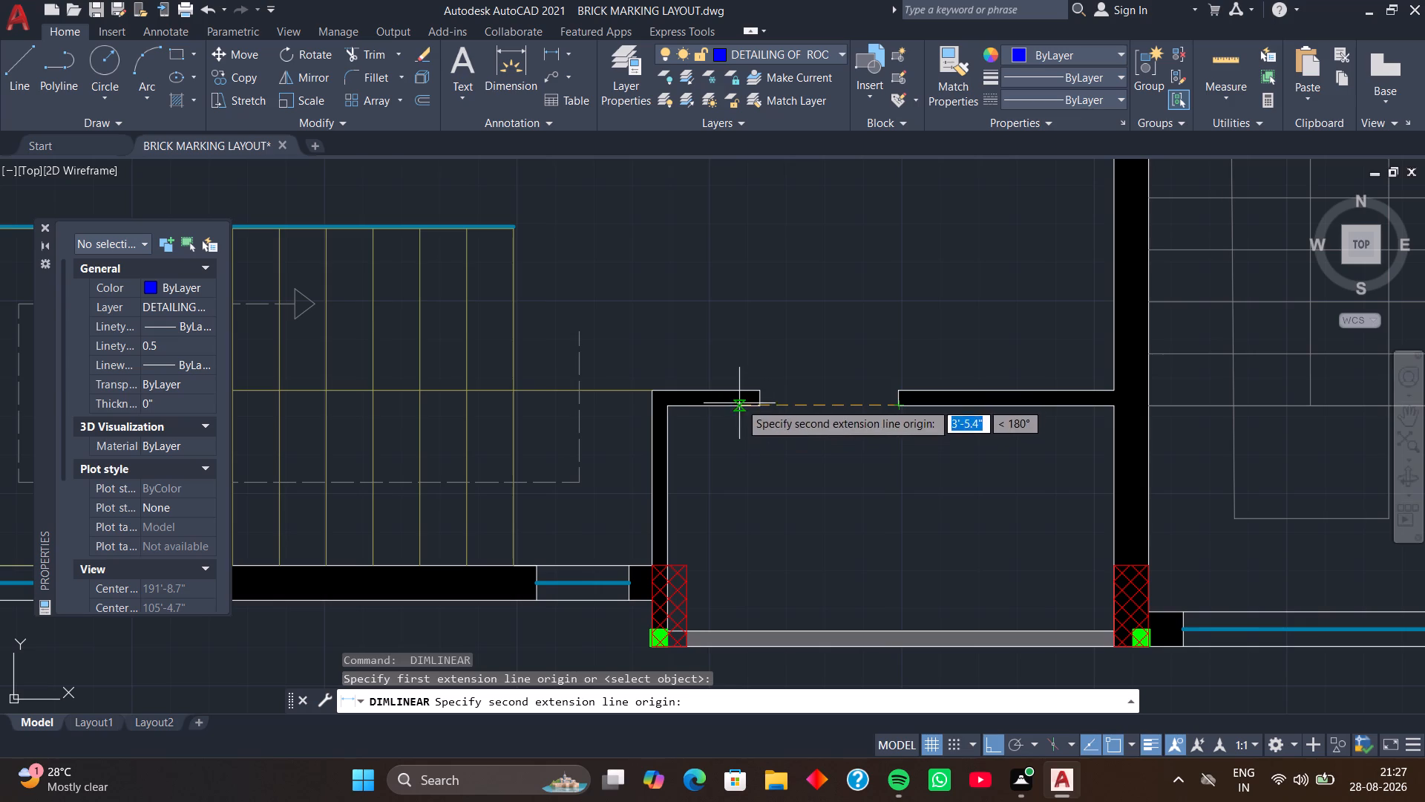
left_click(900, 633)
left_click(897, 633)
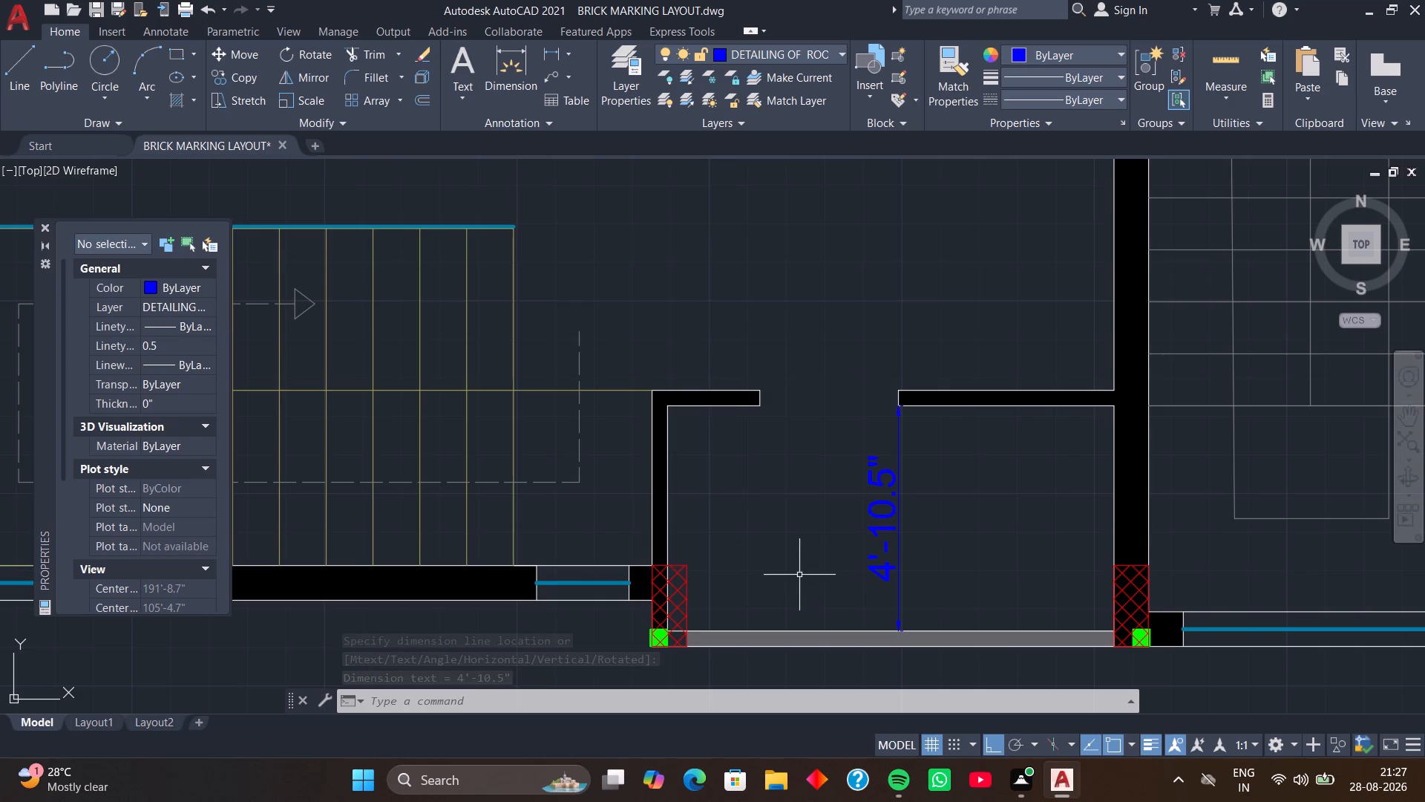
Add a horizontal linear dimension across the small room east of the staircase, between its west and east walls, just below the north wall.
key("space")
left_click(668, 408)
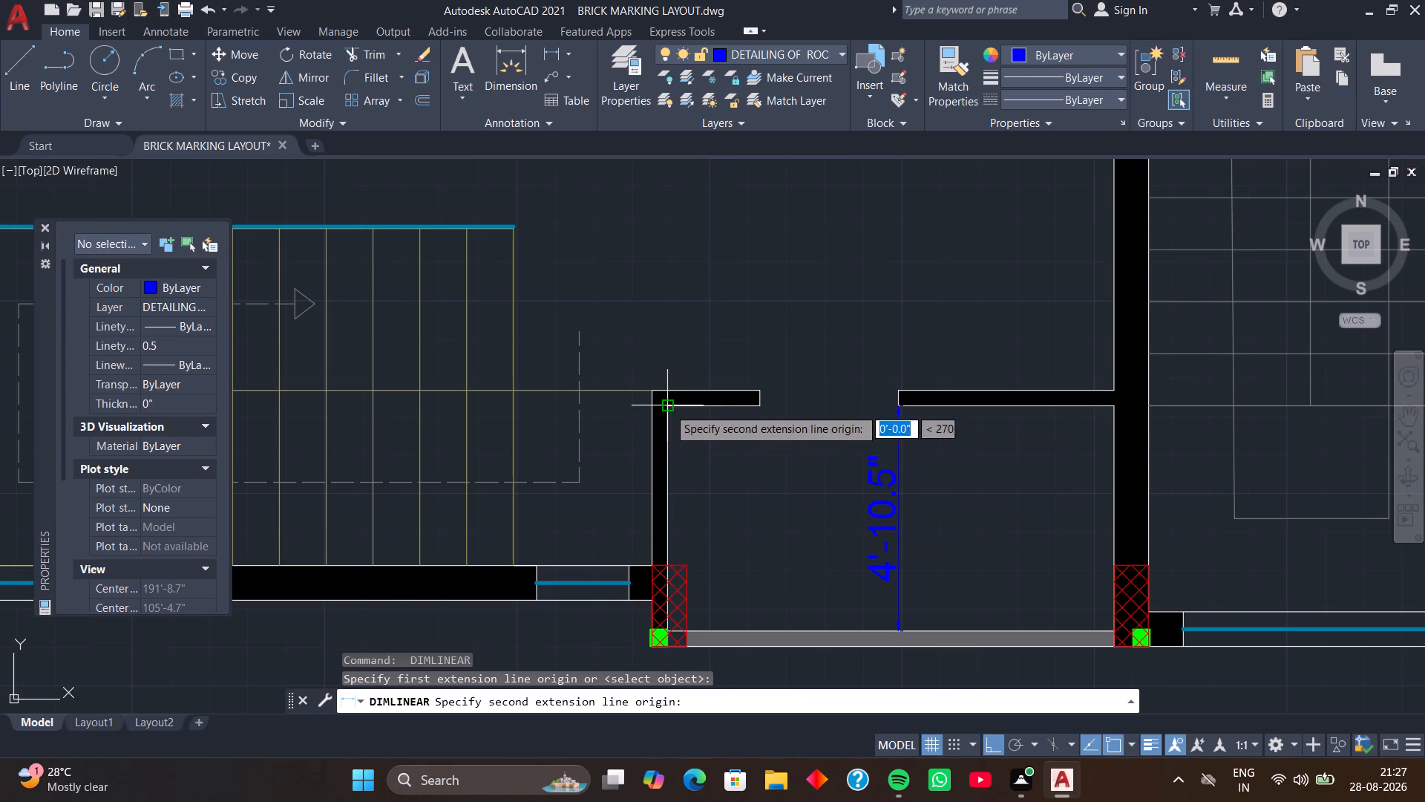
left_click(1113, 408)
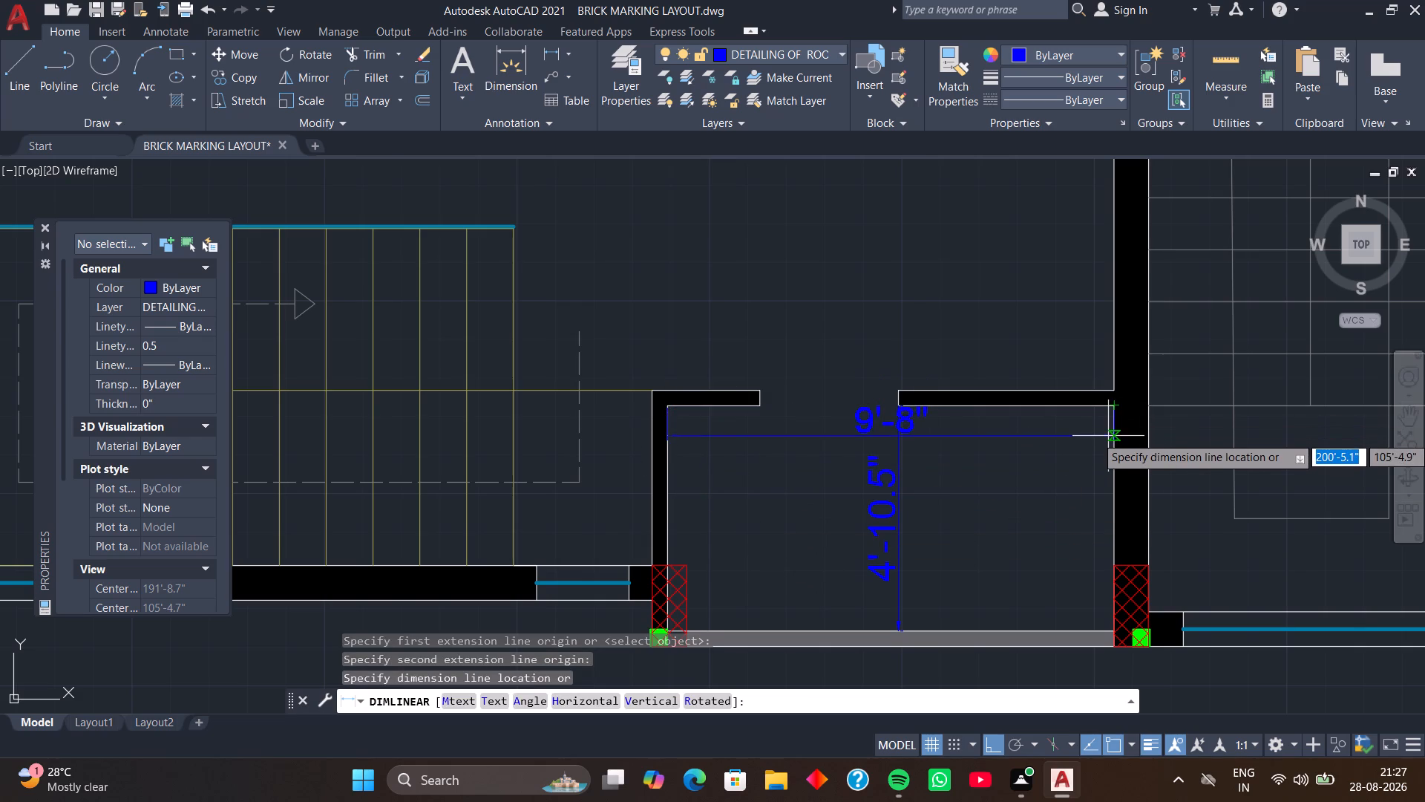
left_click(1108, 443)
Add a horizontal linear dimension across the southeast gridded strip, between its west and east inner faces, just above the south window.
scroll(1092, 477, "down", 2)
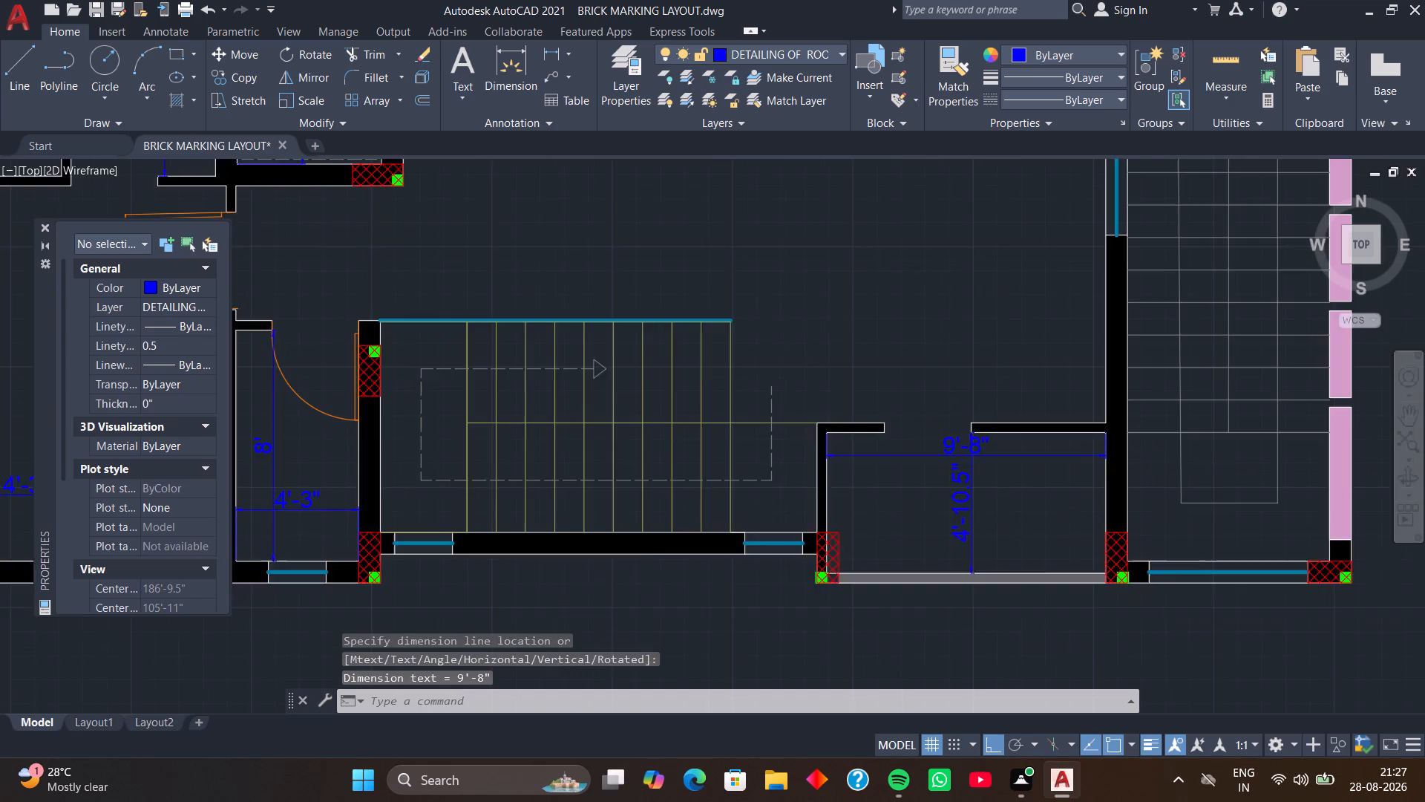
middle_click_drag(1090, 484, 1064, 472)
middle_click_drag(1118, 551, 1150, 517)
middle_click_drag(955, 573, 1069, 563)
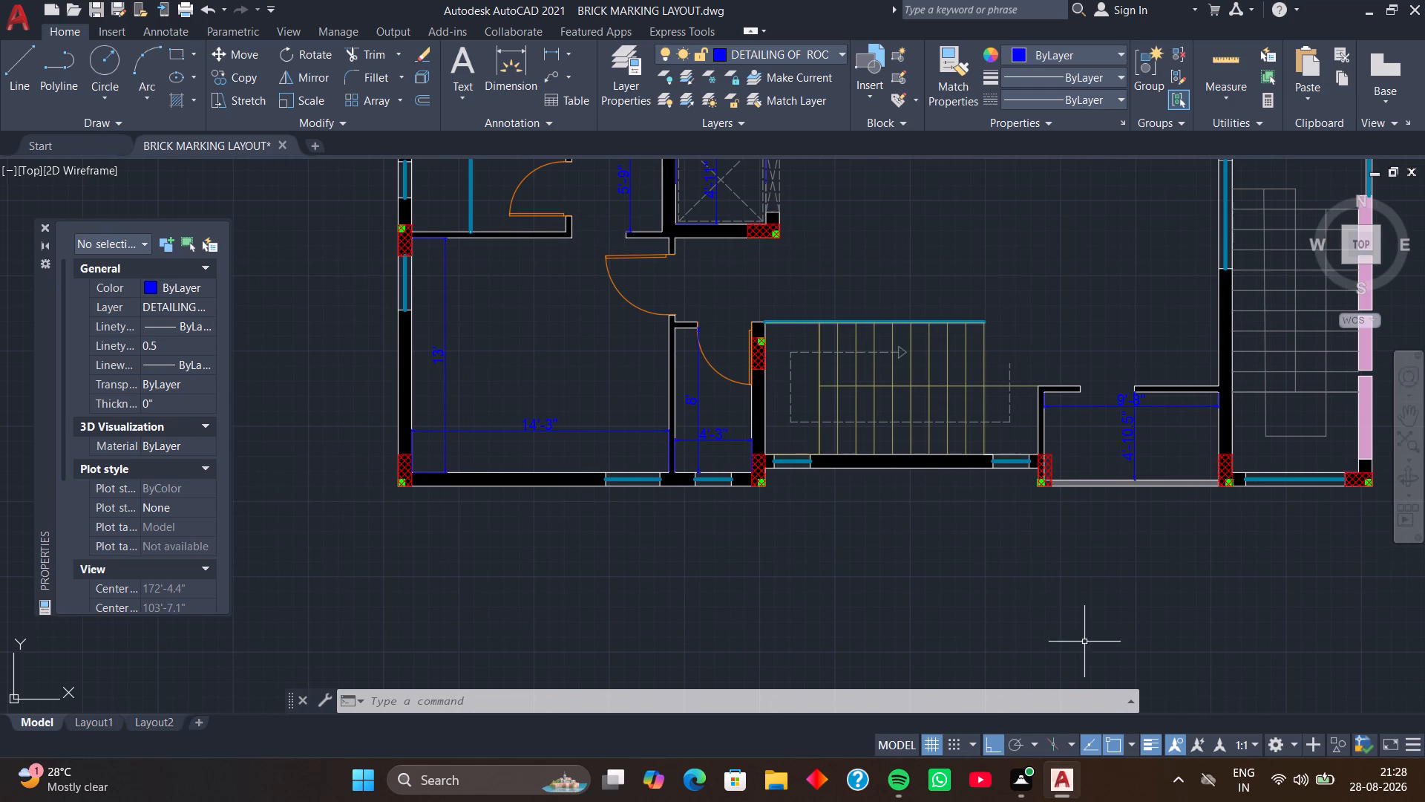
middle_click_drag(1086, 638, 940, 639)
middle_click_drag(1186, 567, 1156, 584)
key("space")
scroll(1035, 466, "up", 1)
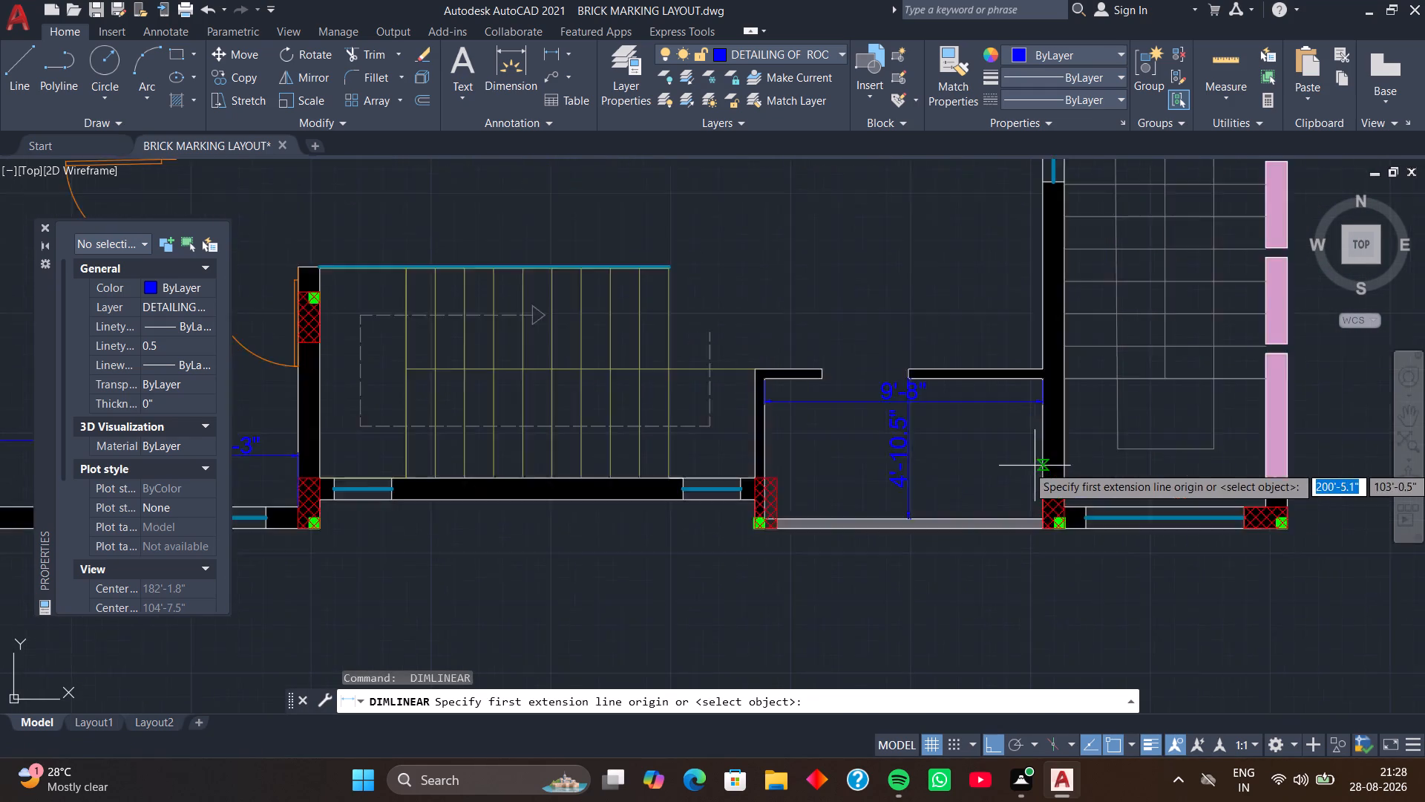
scroll(1035, 466, "up", 2)
left_click(1102, 573)
scroll(1297, 534, "down", 4)
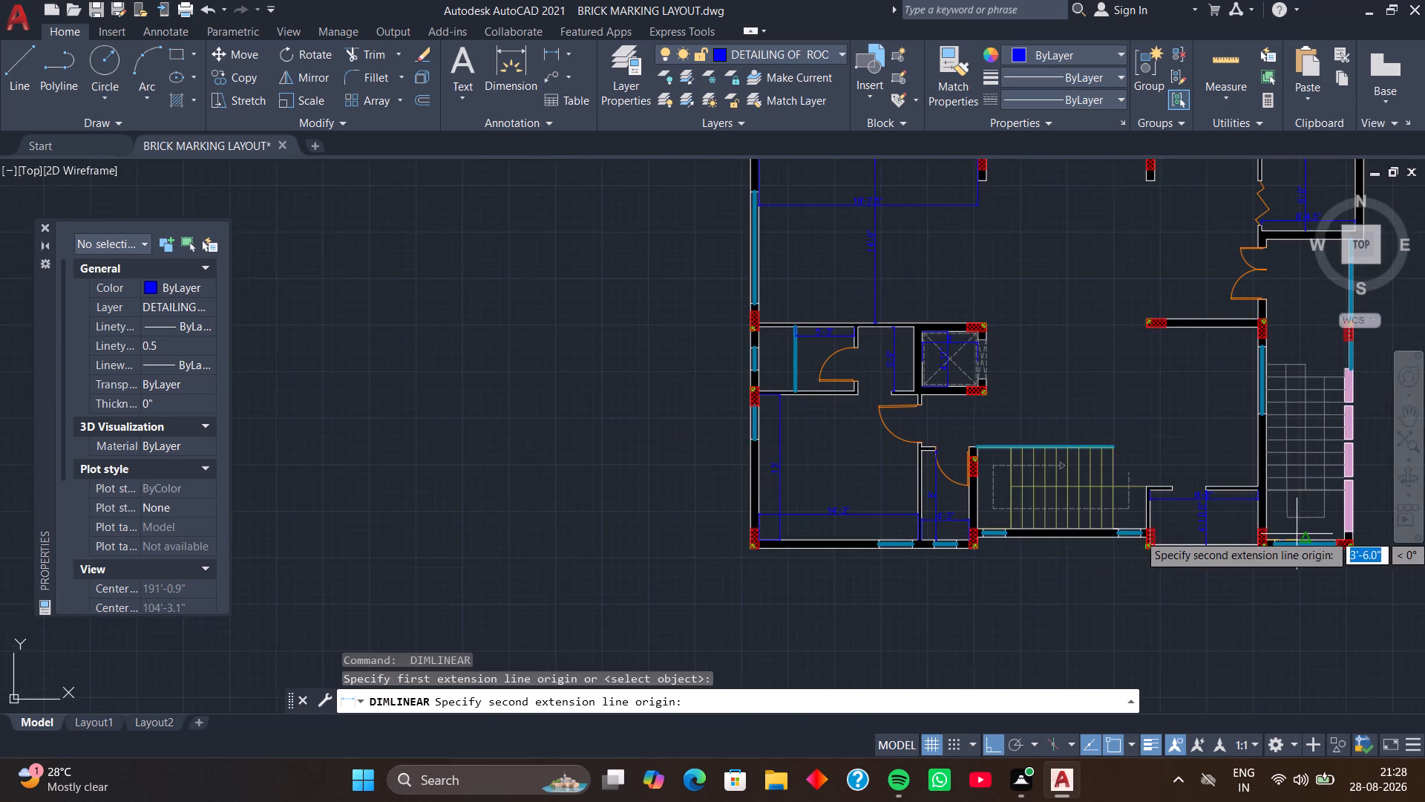
middle_click_drag(1297, 534, 1185, 523)
scroll(1239, 529, "up", 4)
left_click(1164, 532)
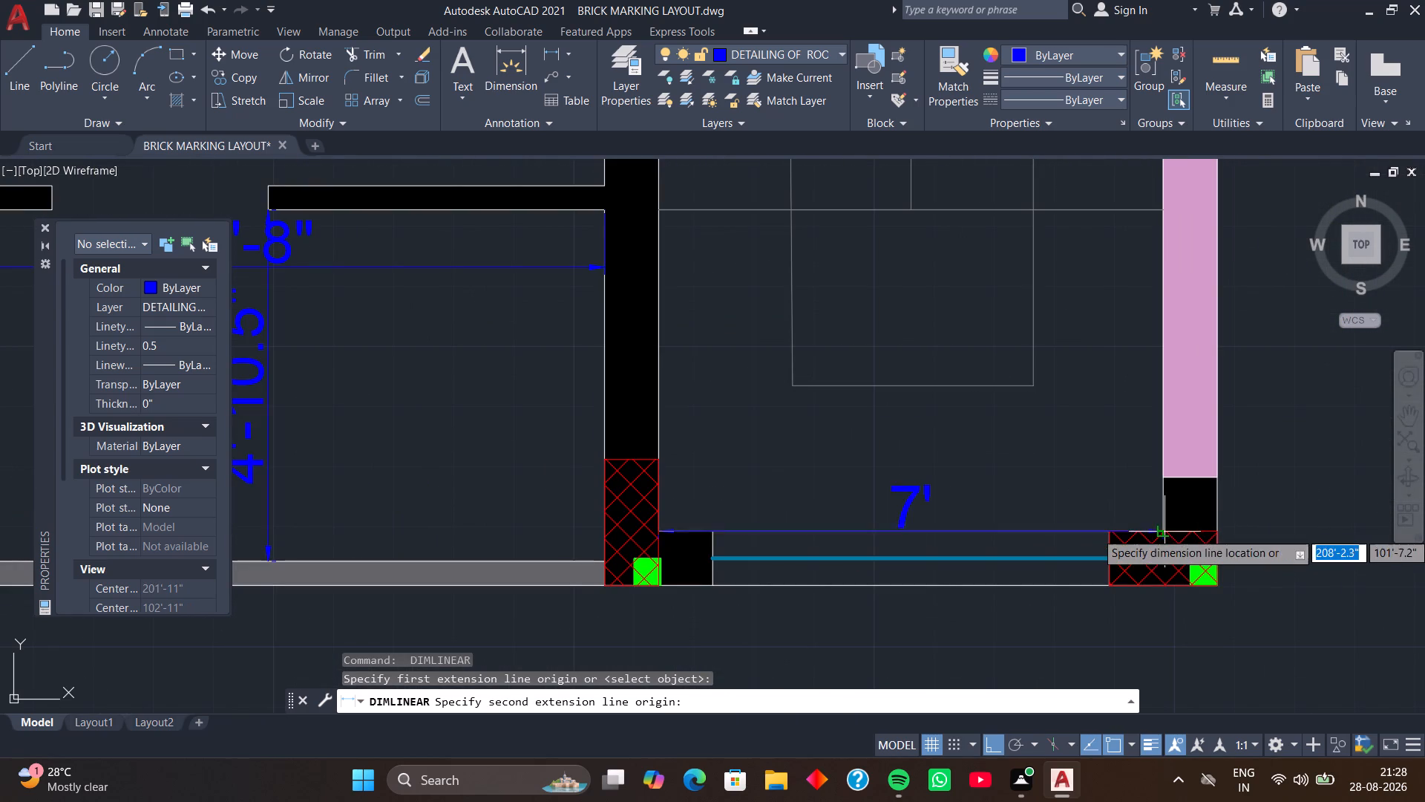
left_click(1164, 476)
Add a vertical linear dimension from the north wall's inner face at the folding-door partition to the double door's upper jamb, placed west of the partition.
scroll(1124, 618, "down", 3)
middle_click_drag(1098, 529, 1167, 619)
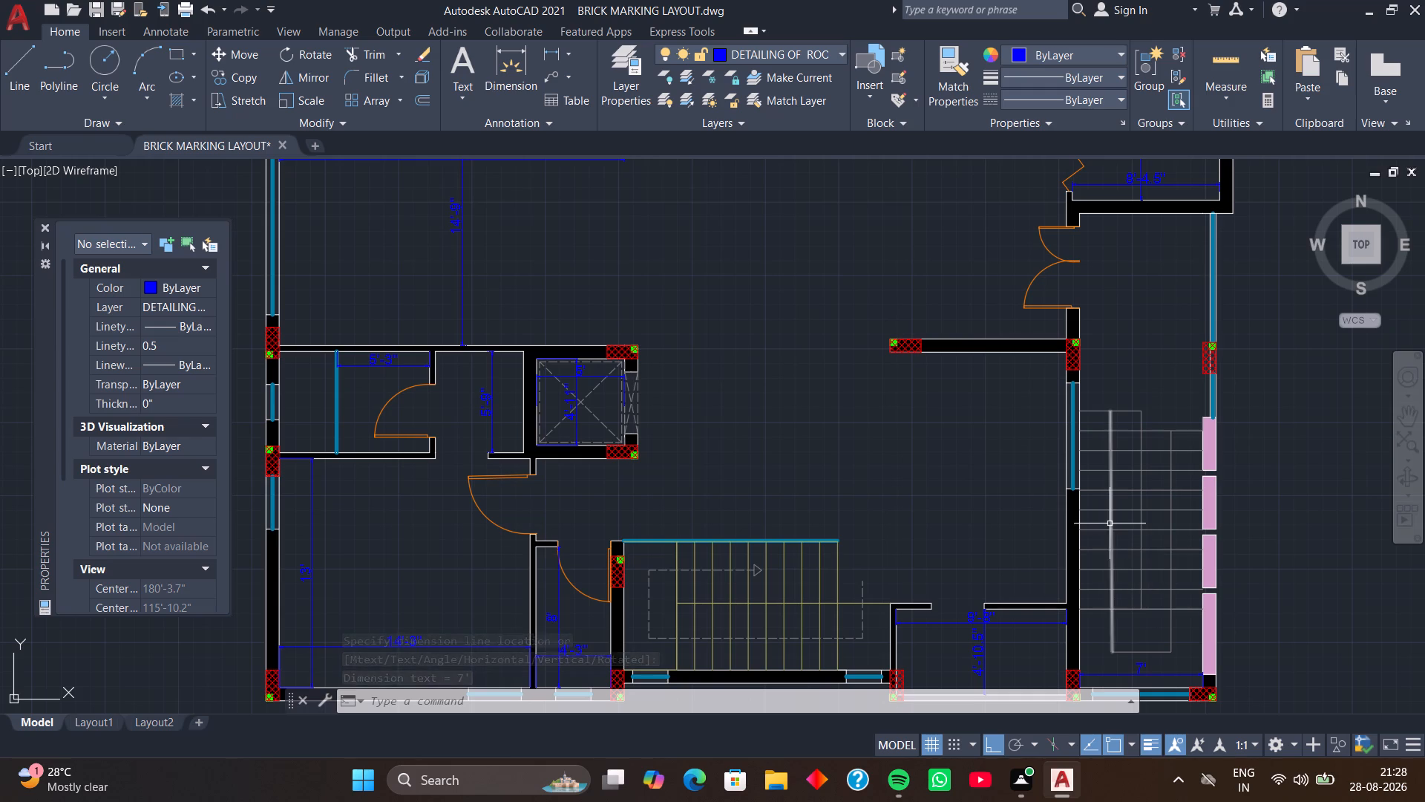
middle_click_drag(1112, 512, 1145, 648)
middle_click_drag(1052, 450, 1123, 538)
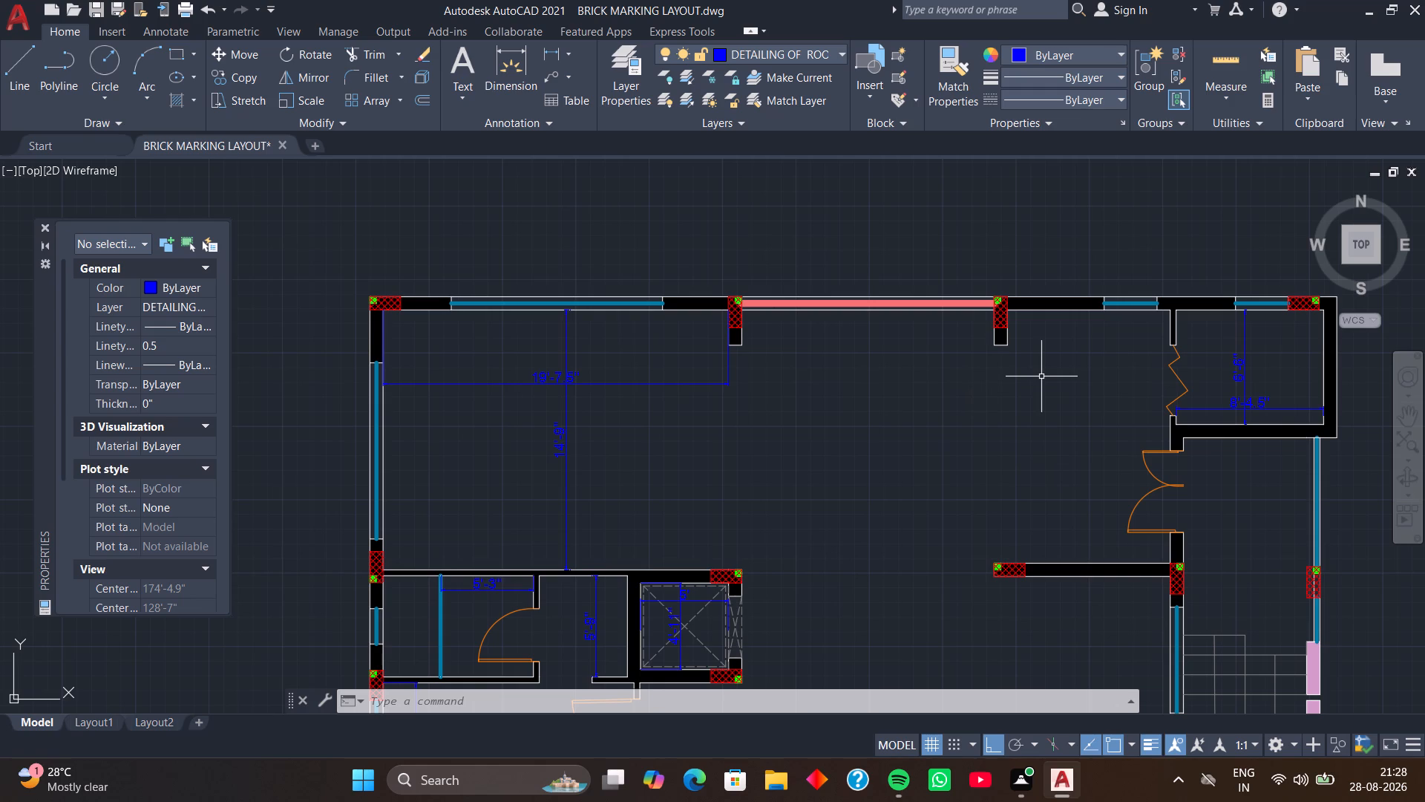
key("space")
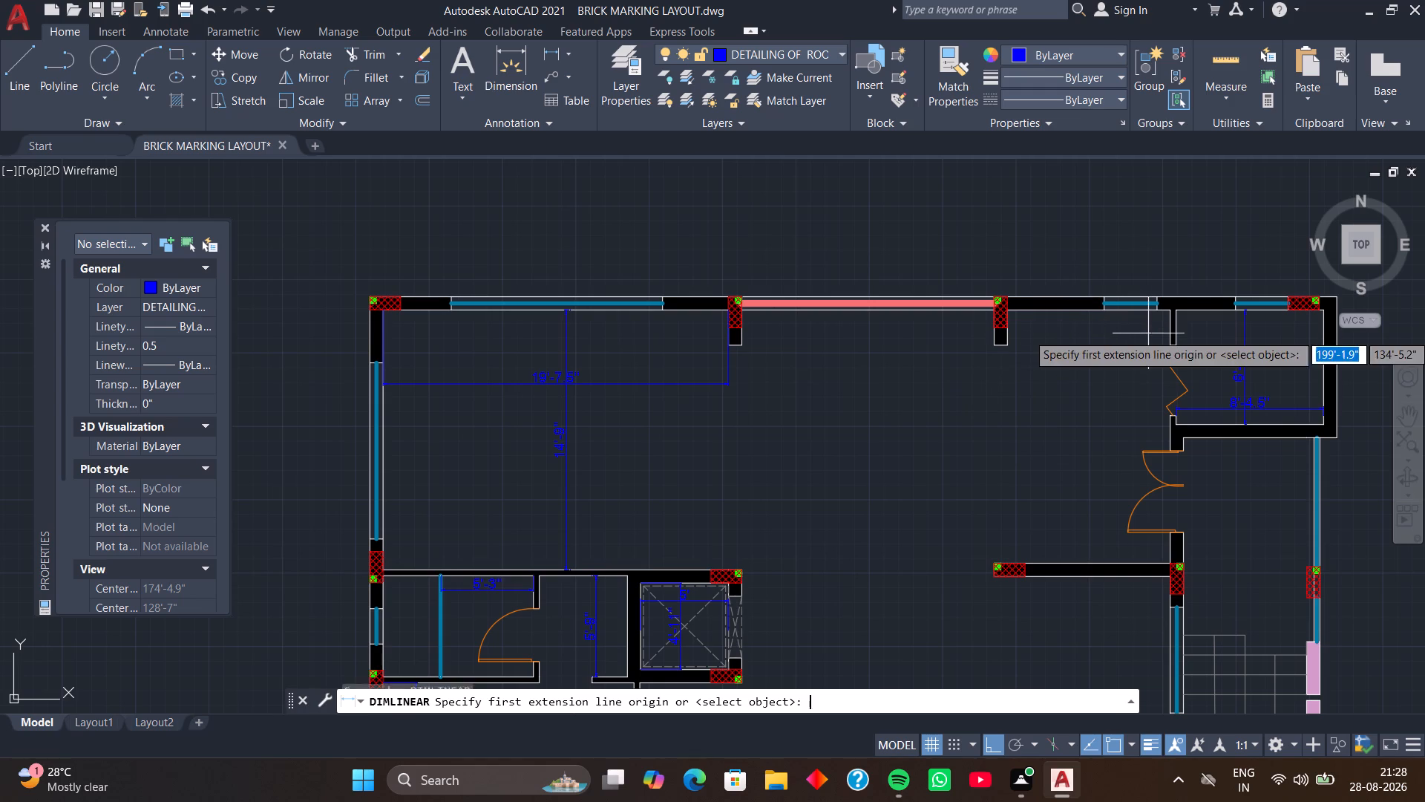
scroll(1178, 308, "up", 2)
left_click(1144, 313)
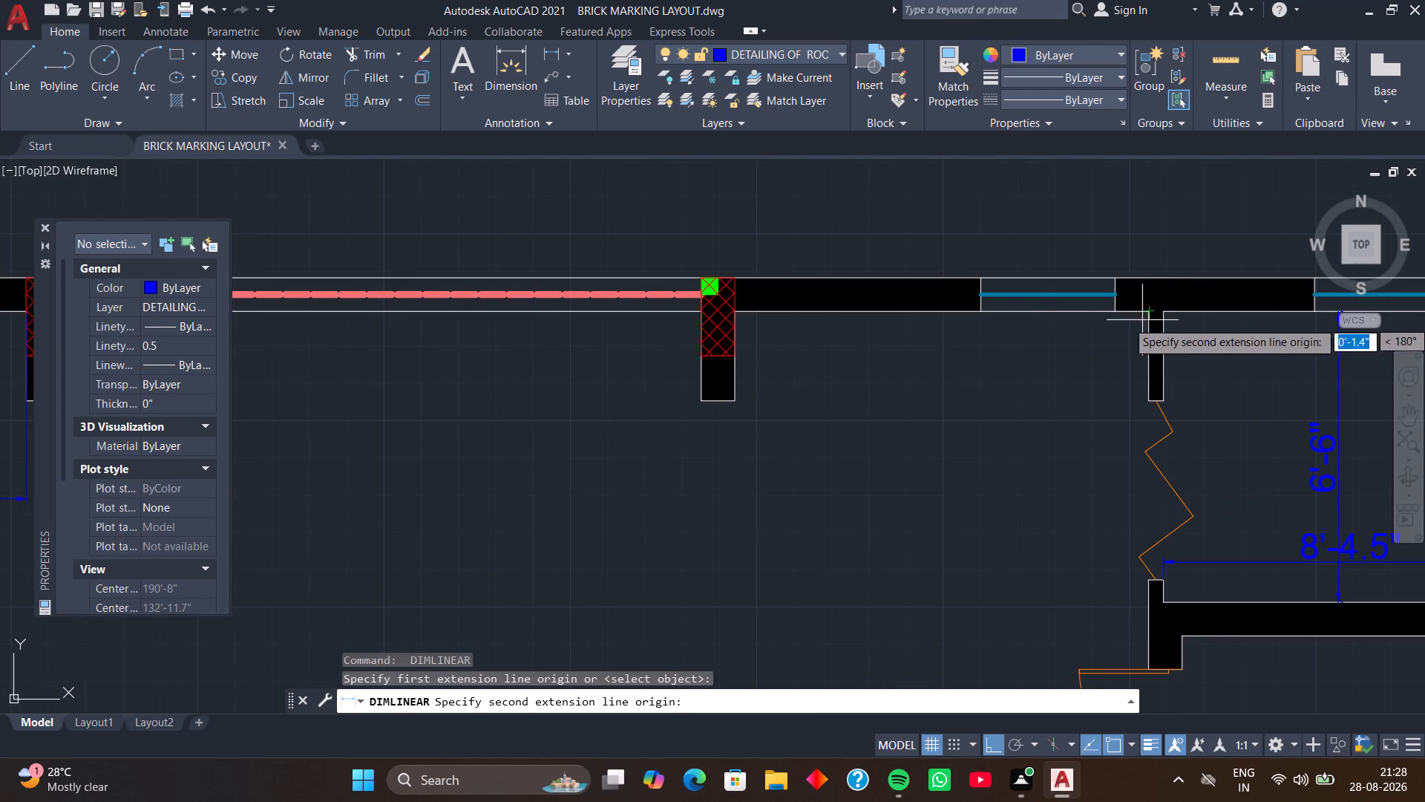
scroll(1100, 438, "down", 3)
middle_click_drag(1105, 484, 1079, 350)
scroll(1084, 371, "up", 2)
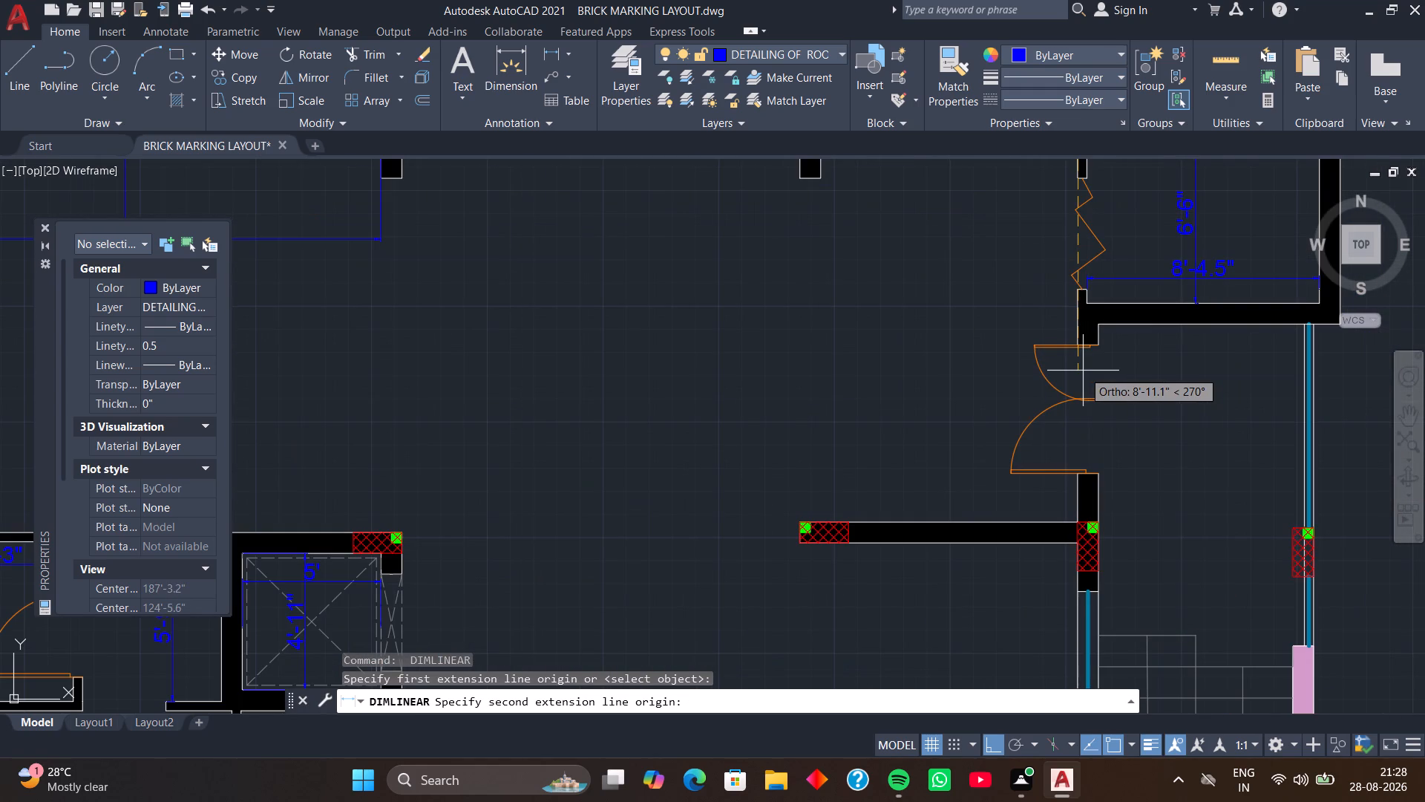
scroll(1076, 362, "up", 3)
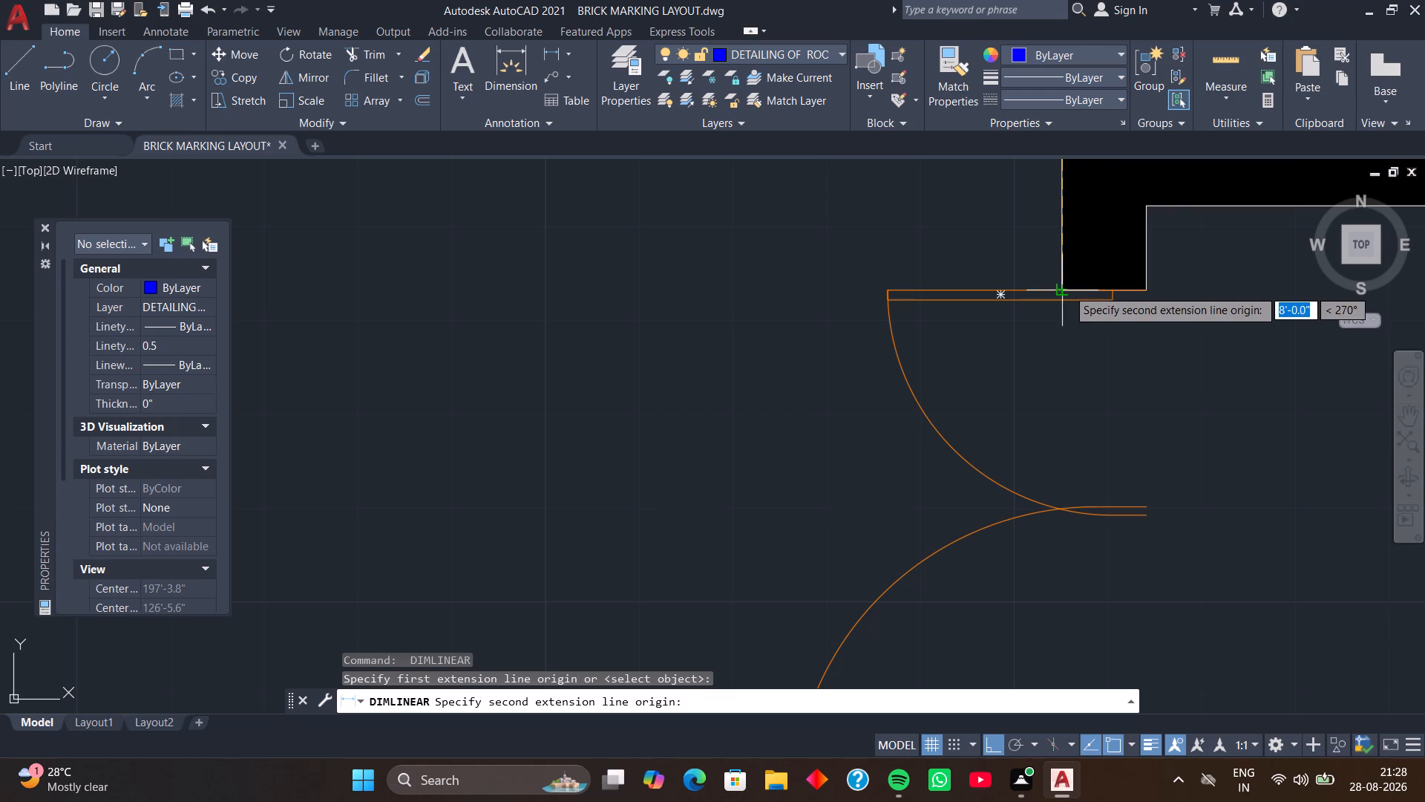
left_click(1067, 289)
scroll(862, 323, "down", 4)
middle_click_drag(827, 328, 1032, 407)
left_click(986, 393)
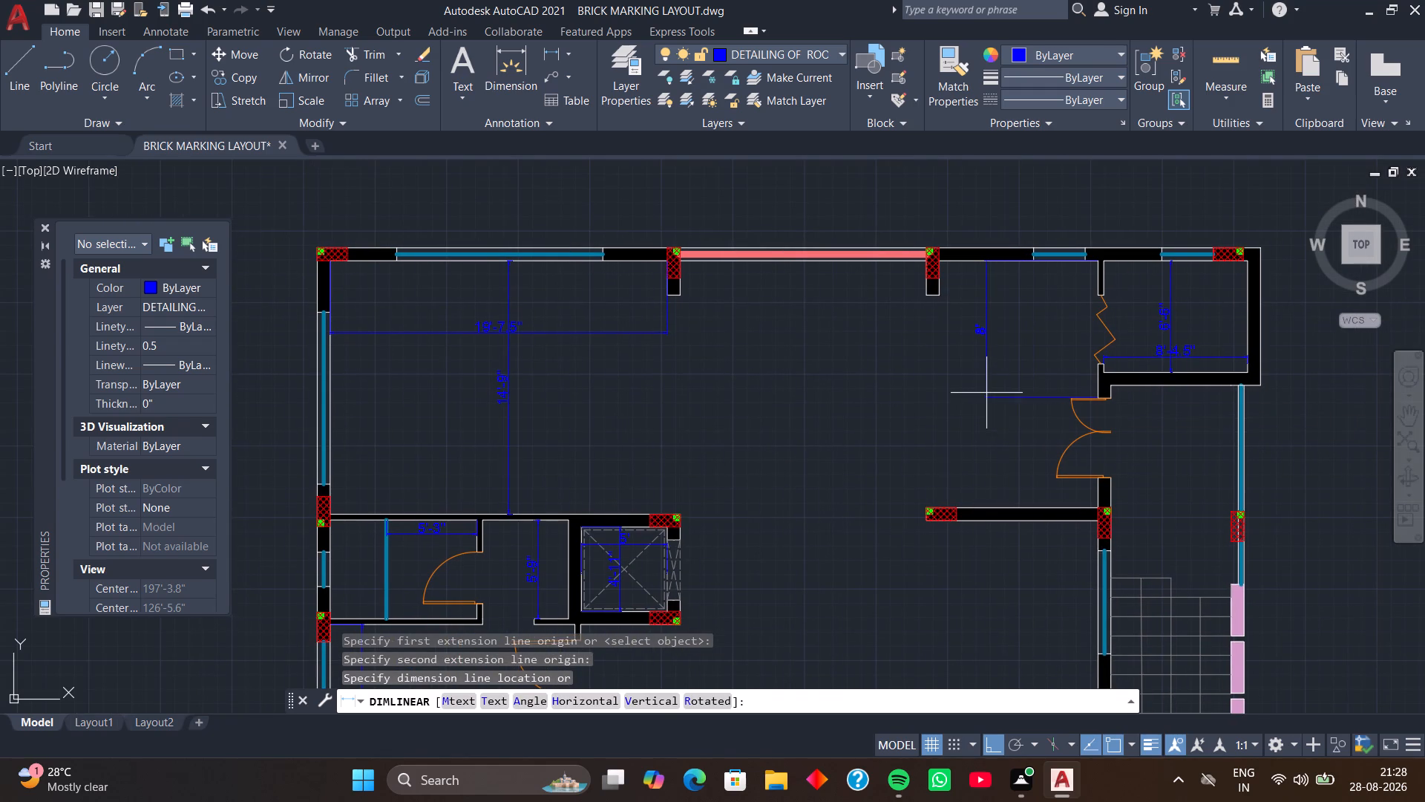
Add a horizontal linear dimension from the wall stub at the pink opening's east end to the folding-door partition wall, level with the stub's south end.
middle_click_drag(912, 339, 937, 373)
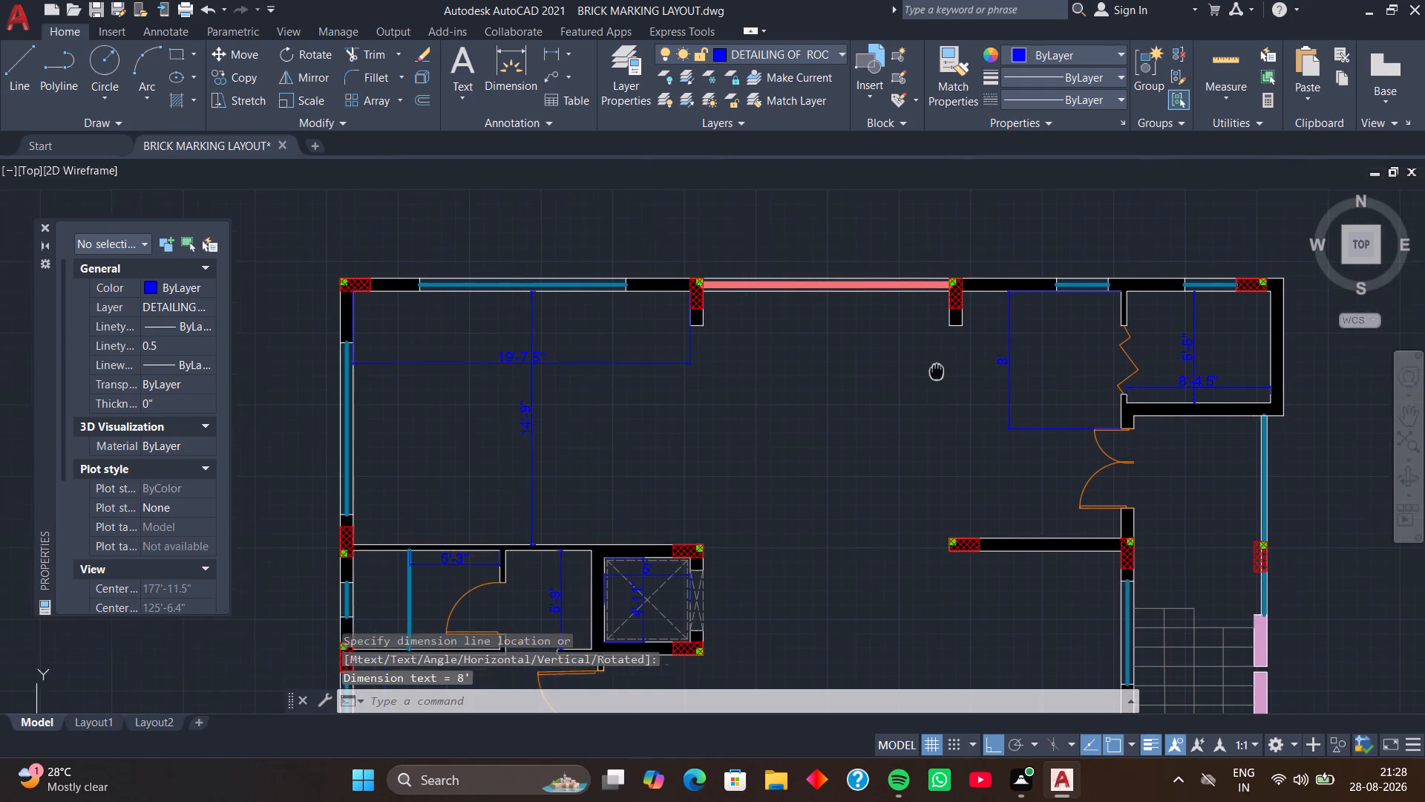
middle_click_drag(937, 373, 995, 496)
middle_click_drag(970, 477, 963, 522)
scroll(966, 512, "up", 1)
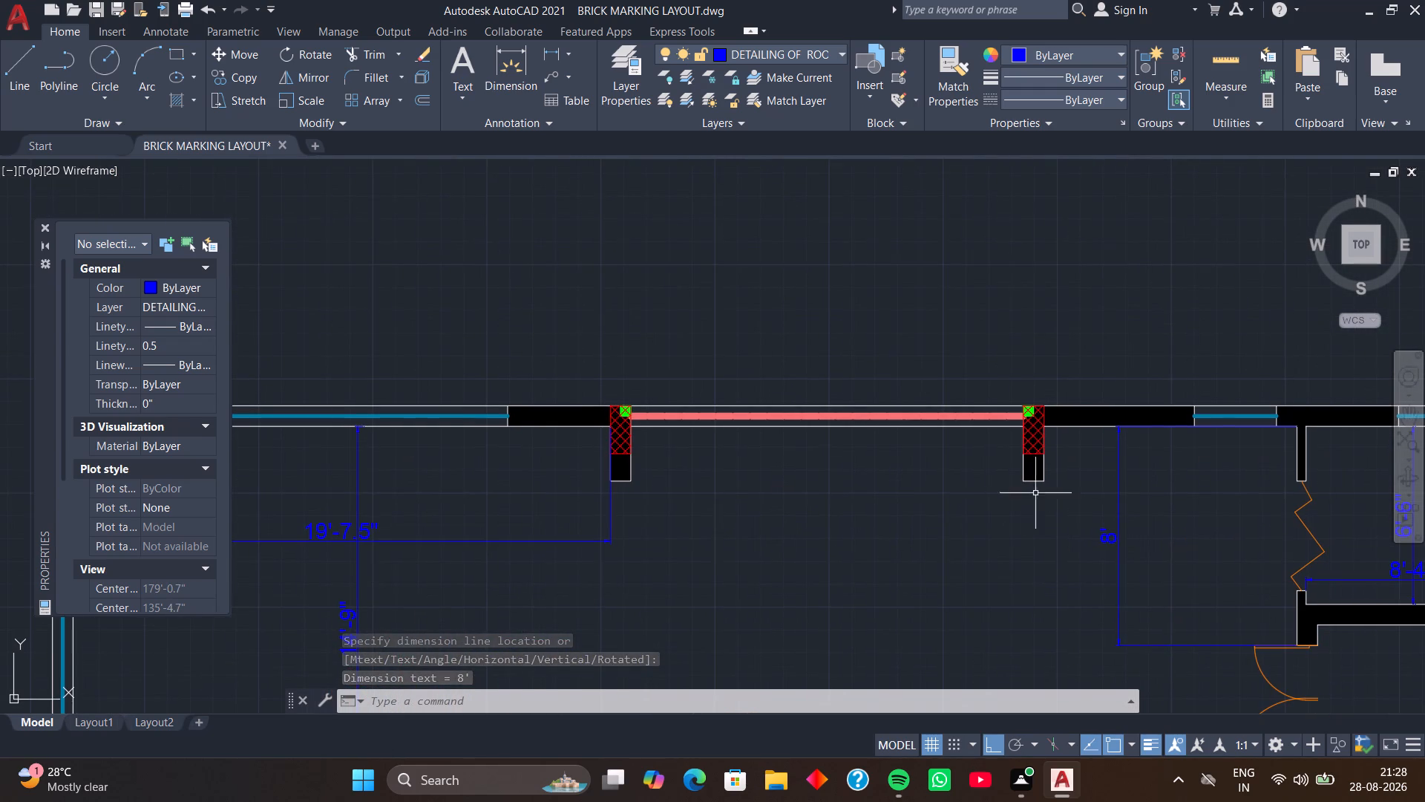
key("space")
left_click(1049, 478)
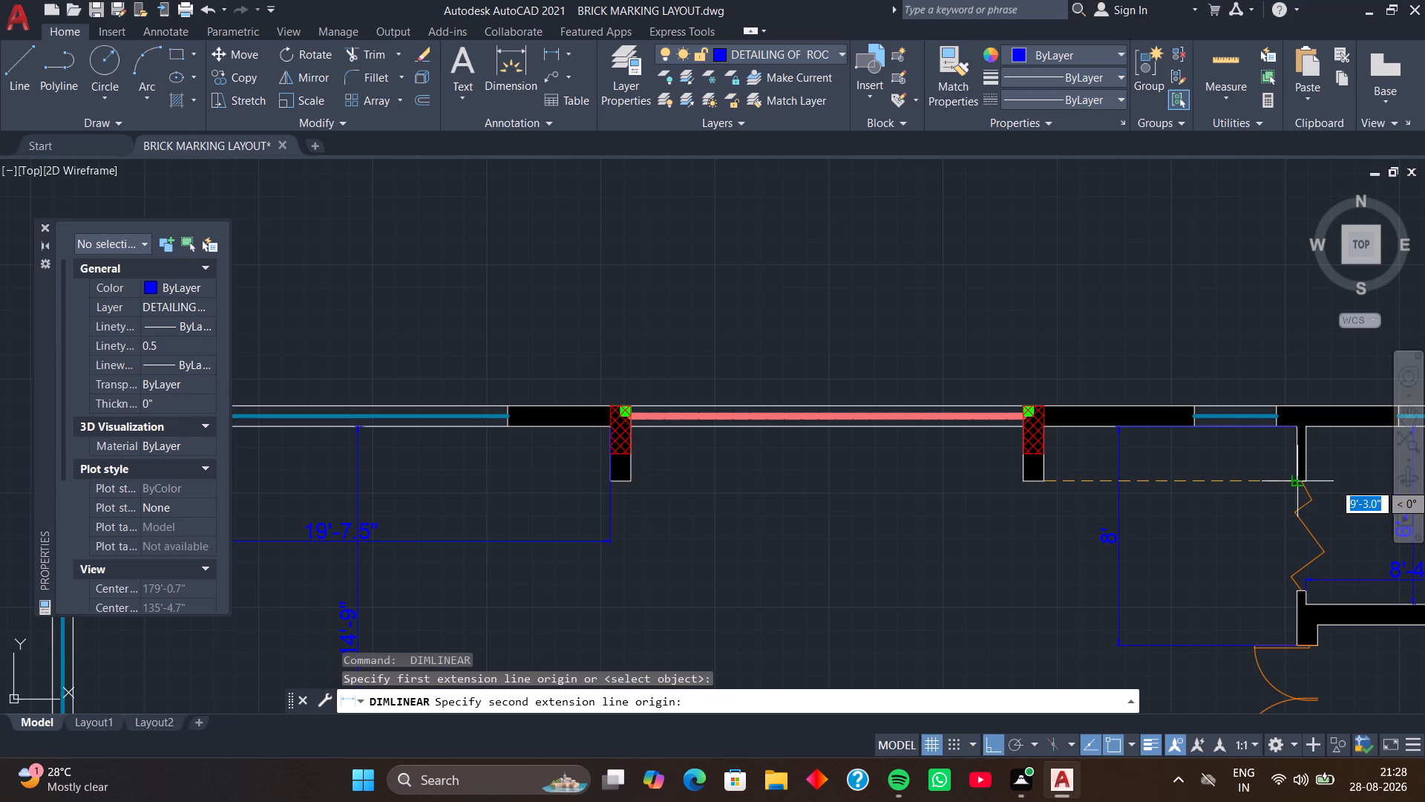
left_click(1294, 483)
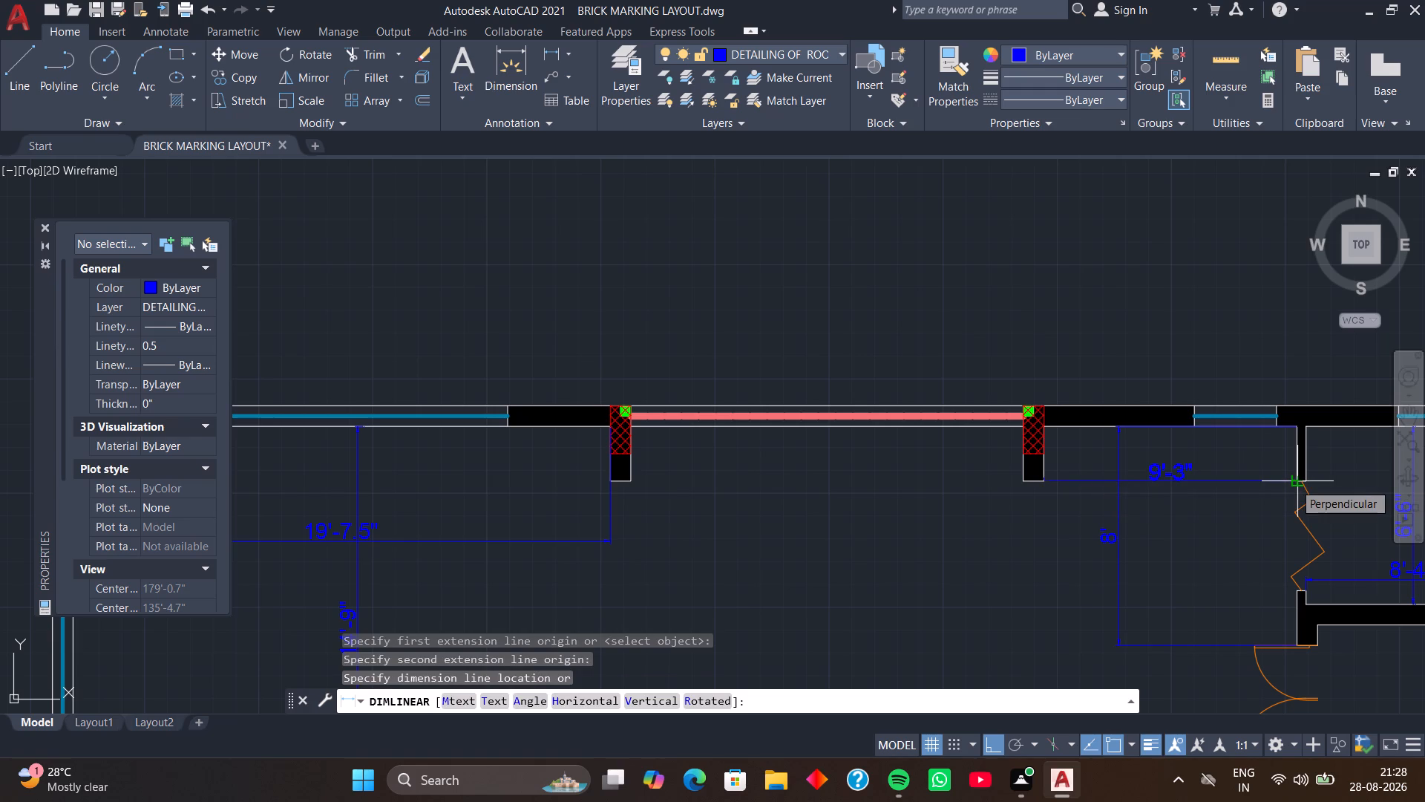
left_click(1294, 483)
Make the dotted line layer current.
scroll(1038, 539, "down", 1)
middle_click_drag(1012, 552, 1116, 538)
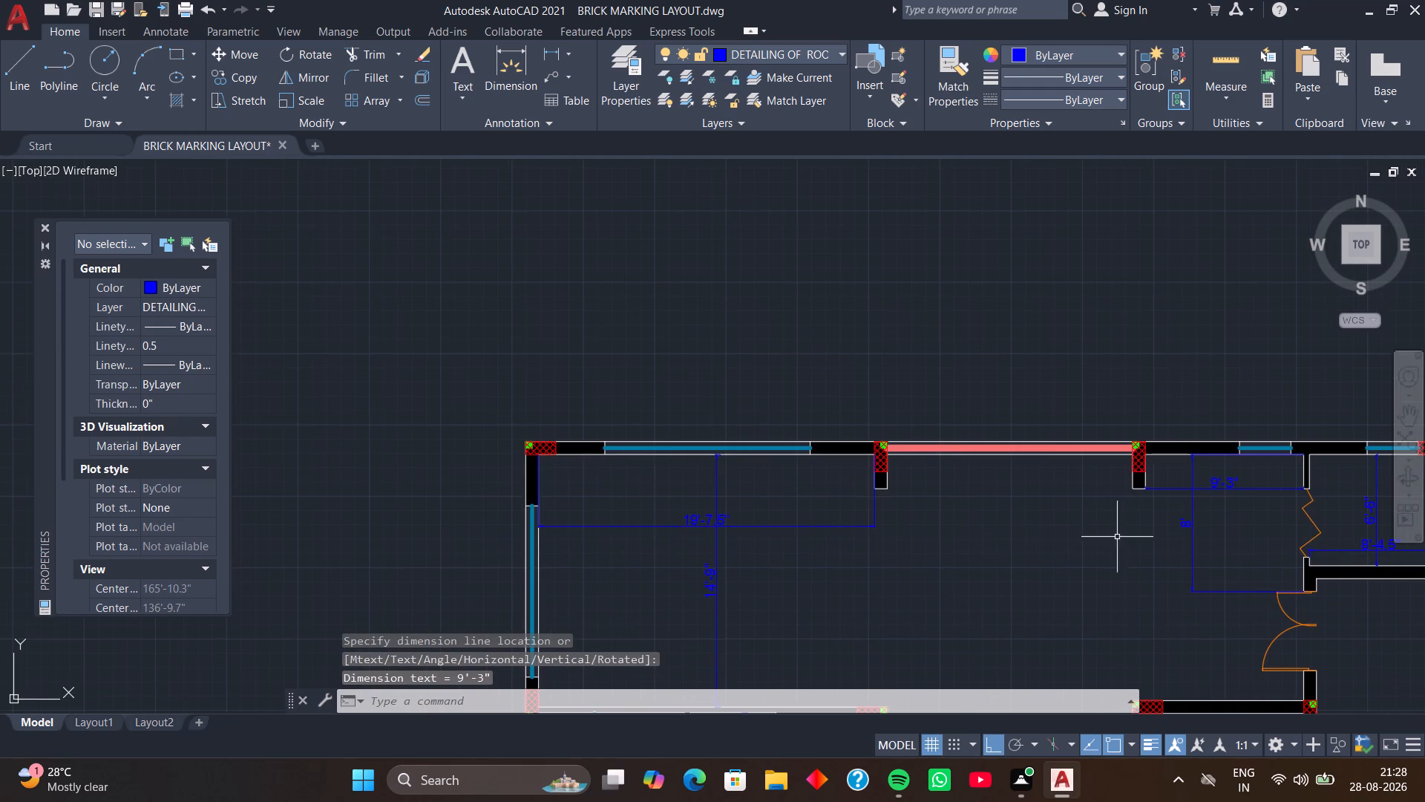
middle_click_drag(1023, 552, 1089, 554)
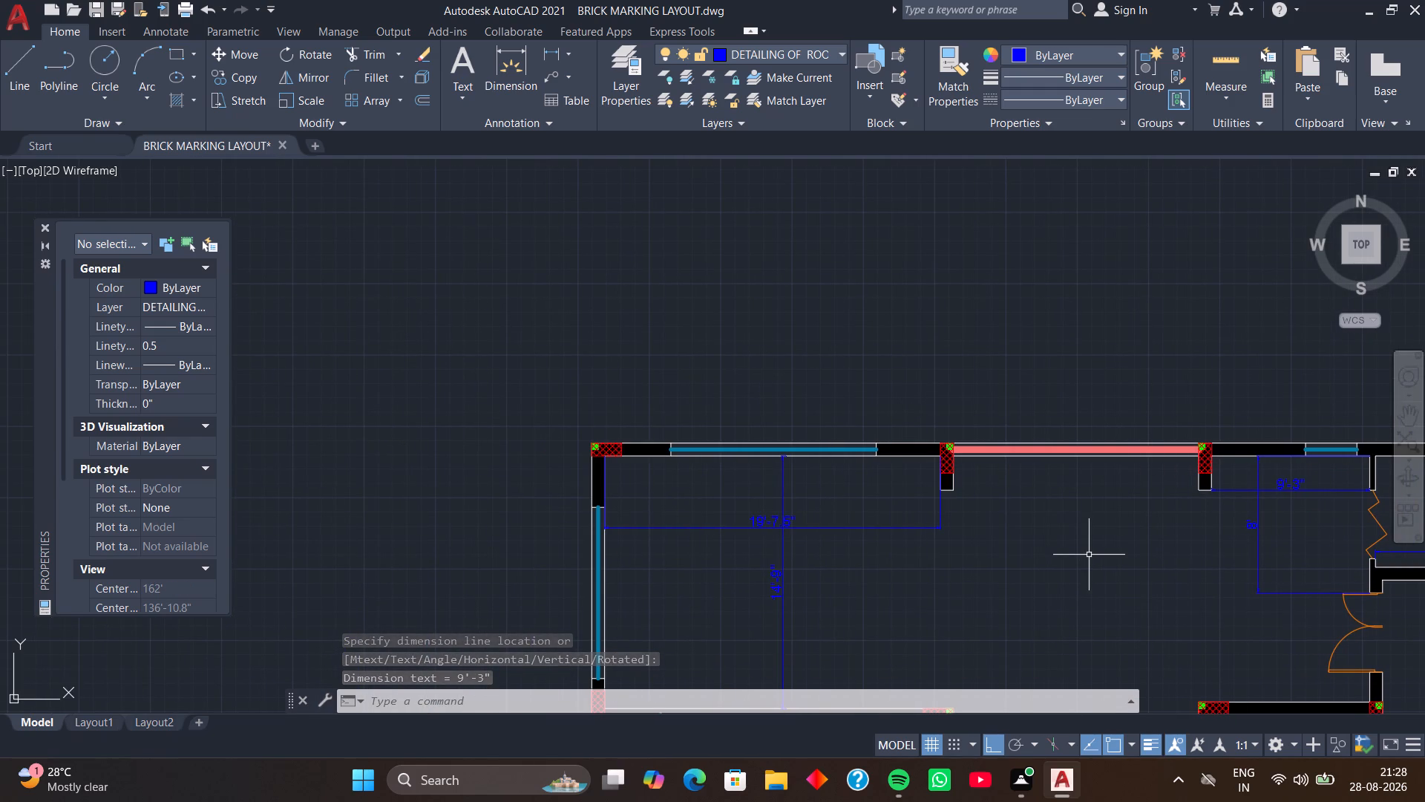
scroll(1084, 559, "down", 1)
middle_click_drag(1059, 520, 1074, 369)
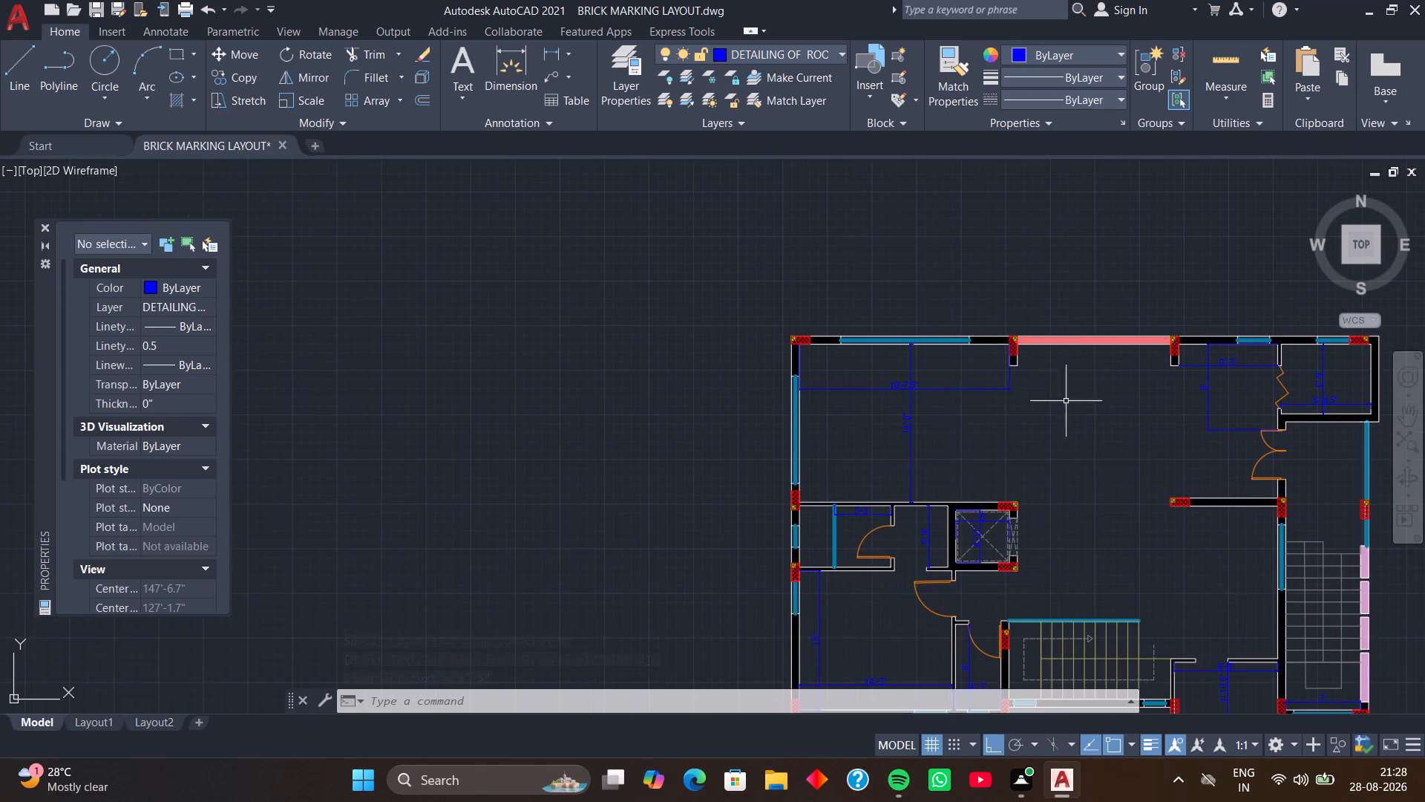
middle_click_drag(1064, 491, 1033, 358)
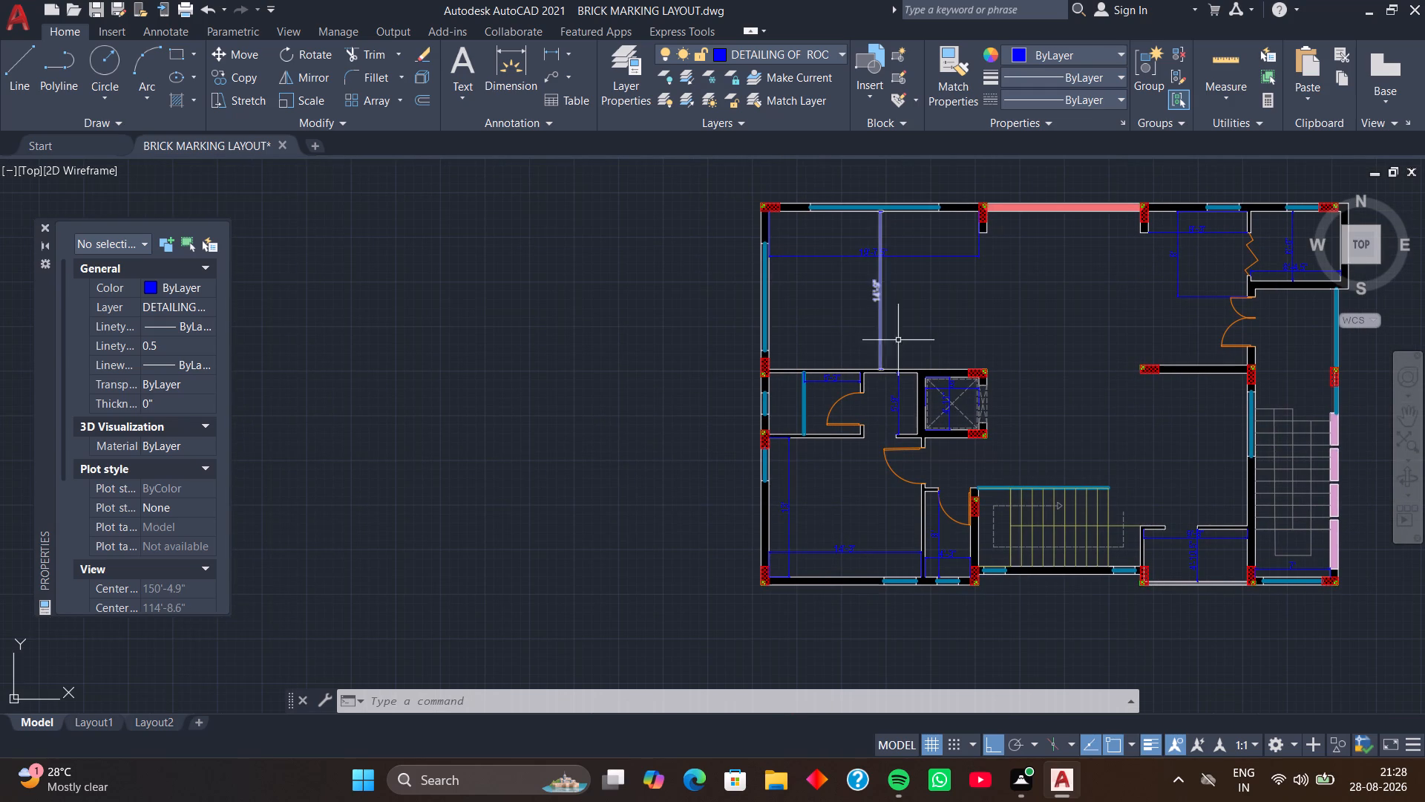
middle_click_drag(907, 327, 1031, 363)
middle_click_drag(950, 345, 963, 392)
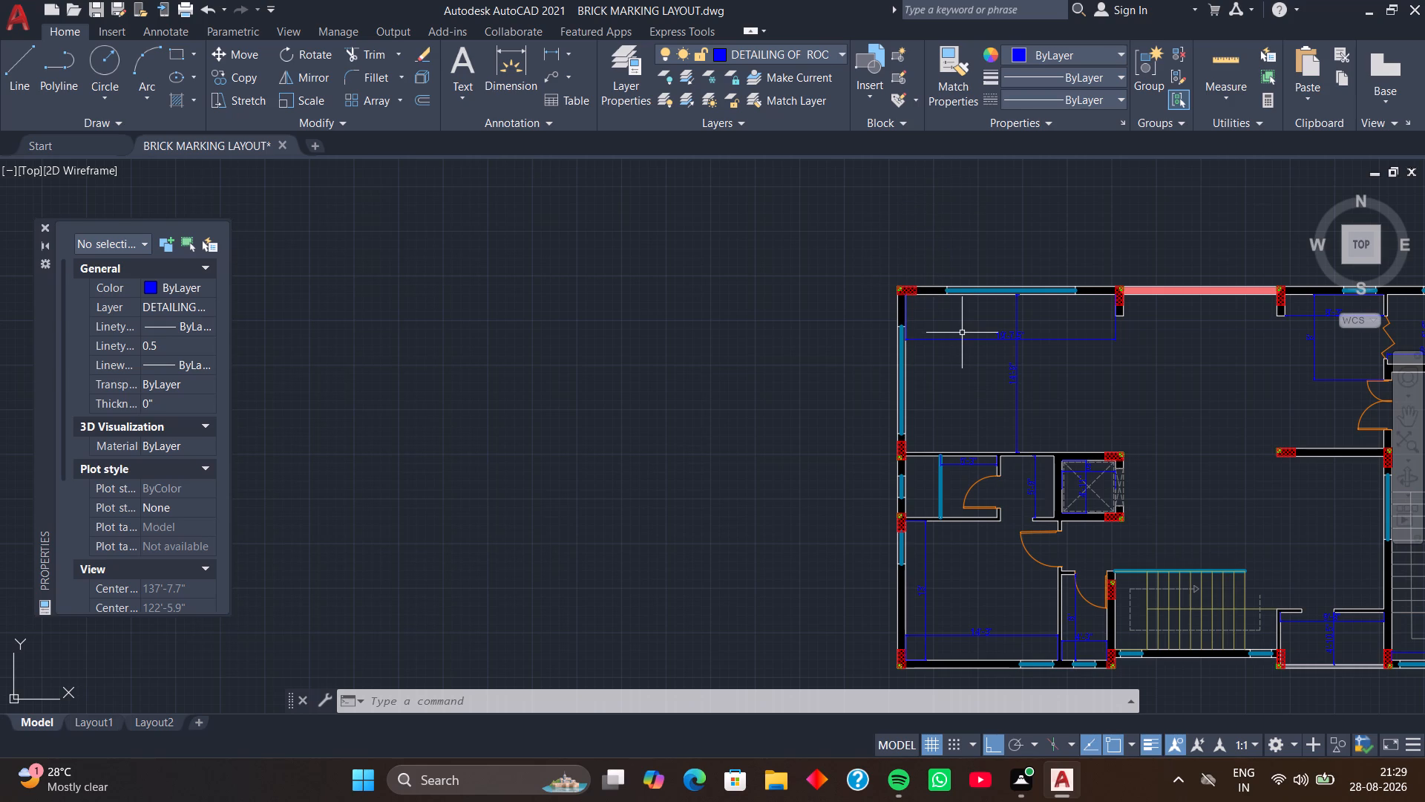
left_click(840, 52)
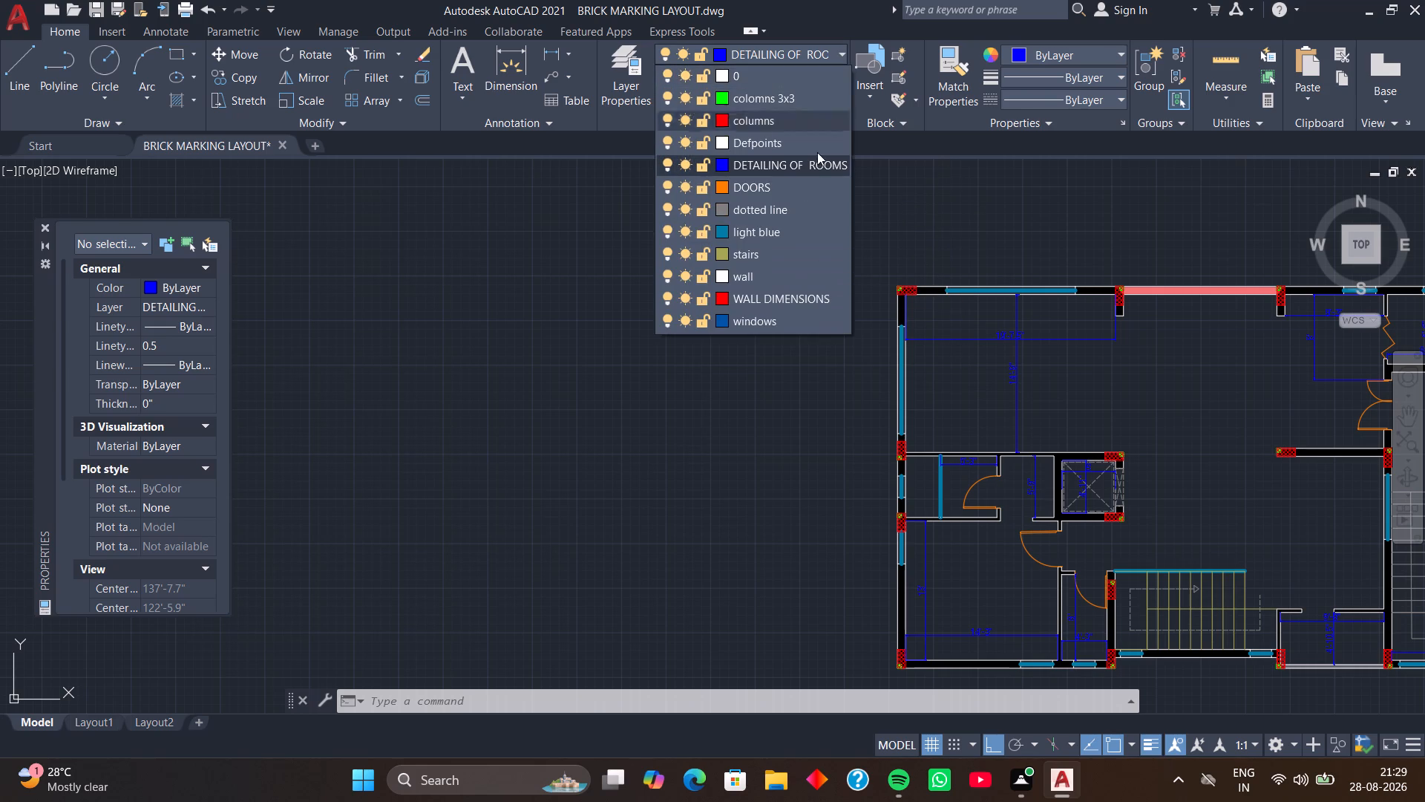
left_click(782, 214)
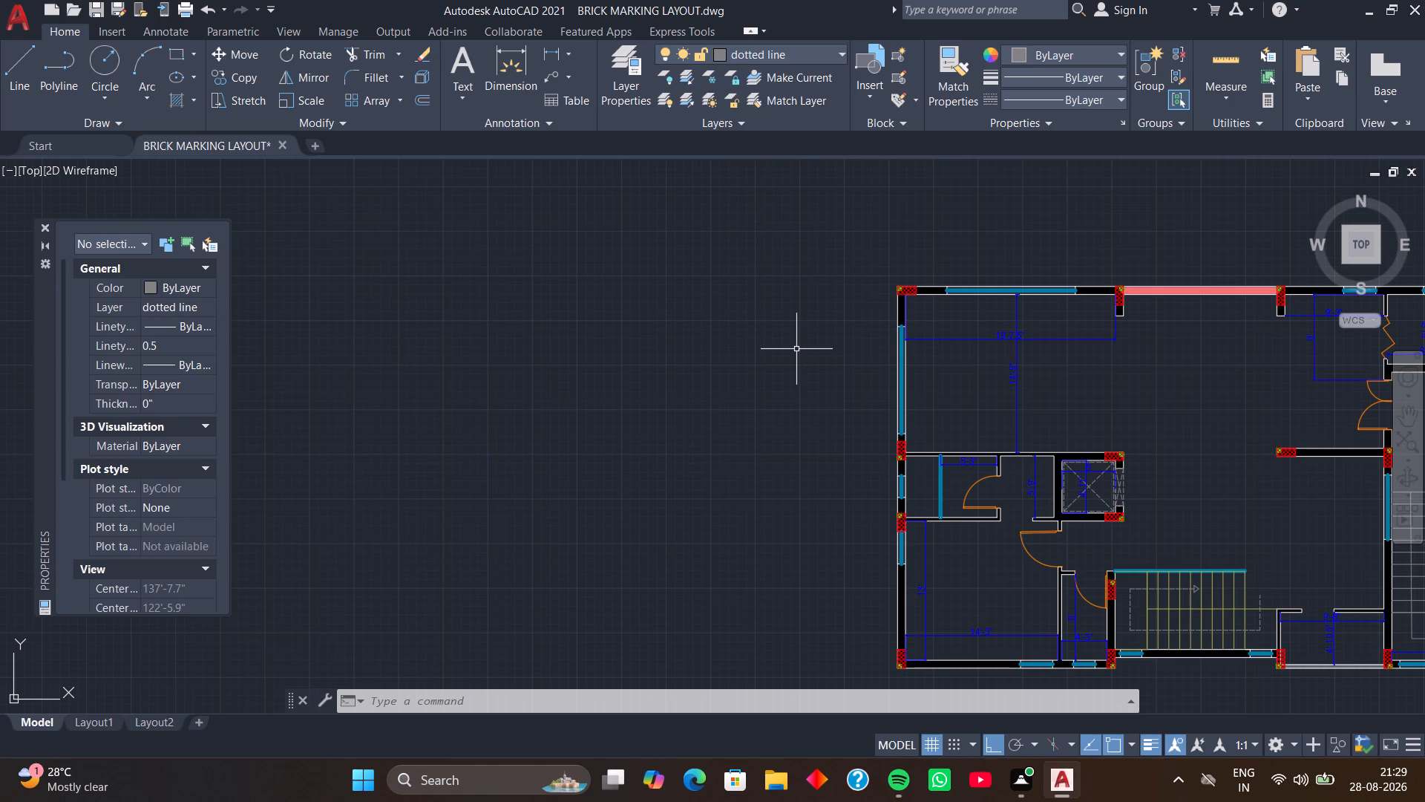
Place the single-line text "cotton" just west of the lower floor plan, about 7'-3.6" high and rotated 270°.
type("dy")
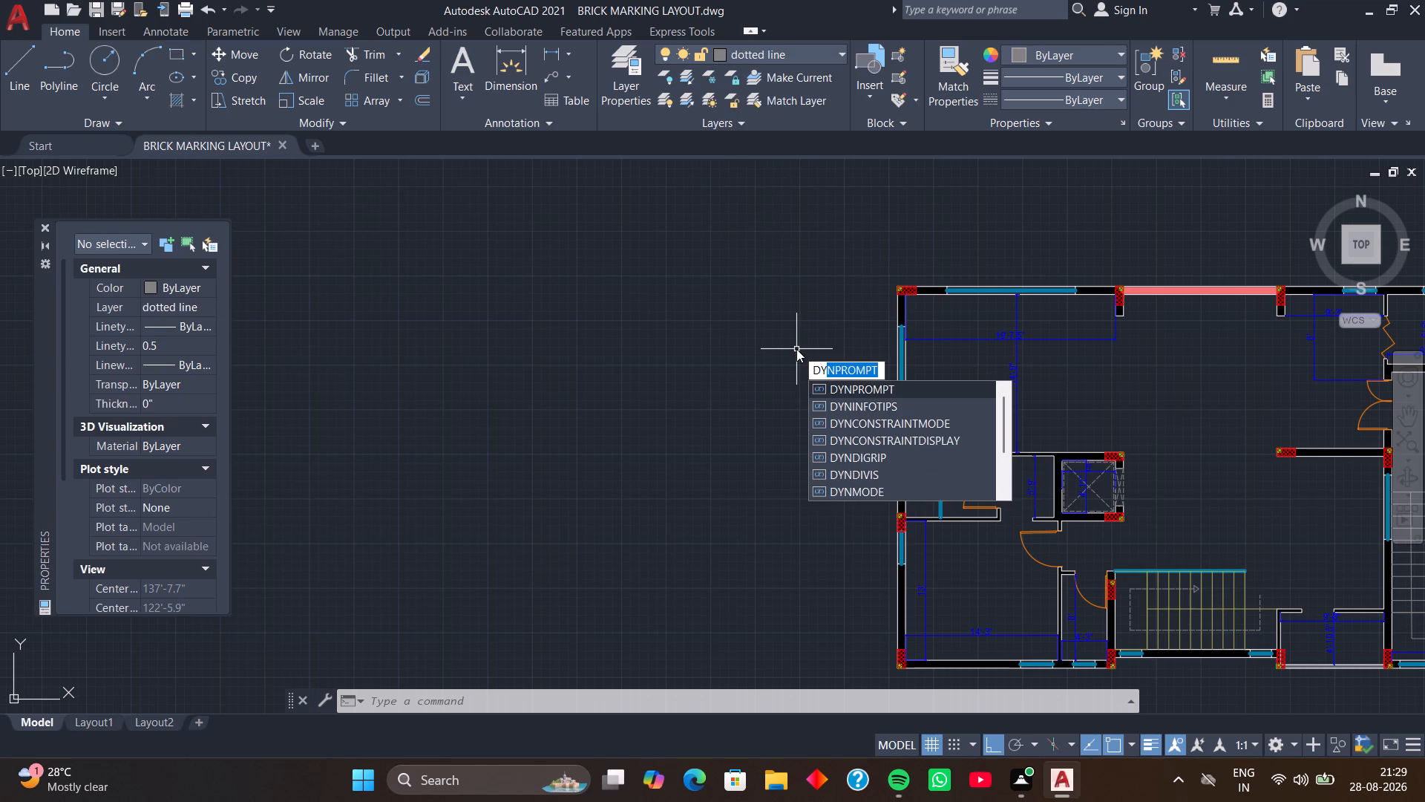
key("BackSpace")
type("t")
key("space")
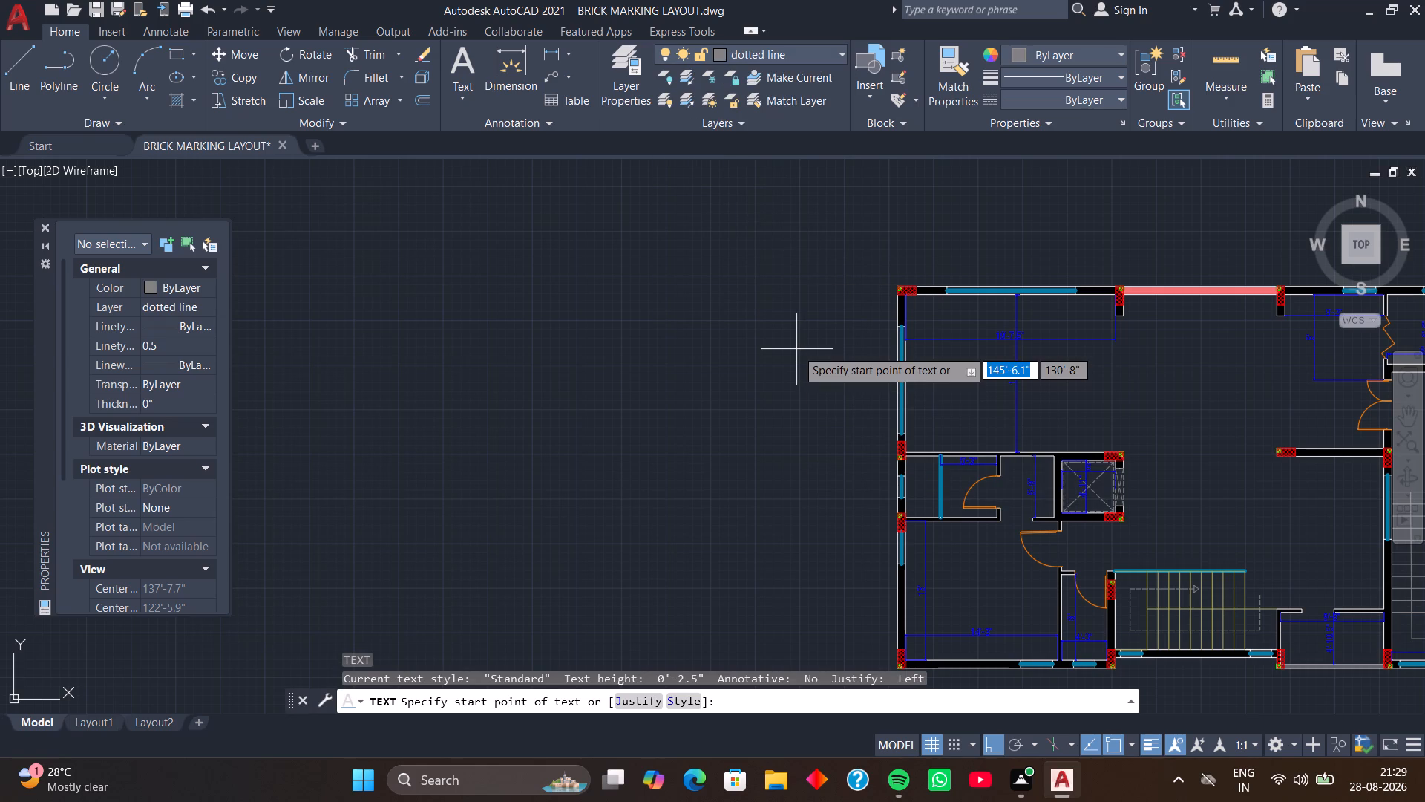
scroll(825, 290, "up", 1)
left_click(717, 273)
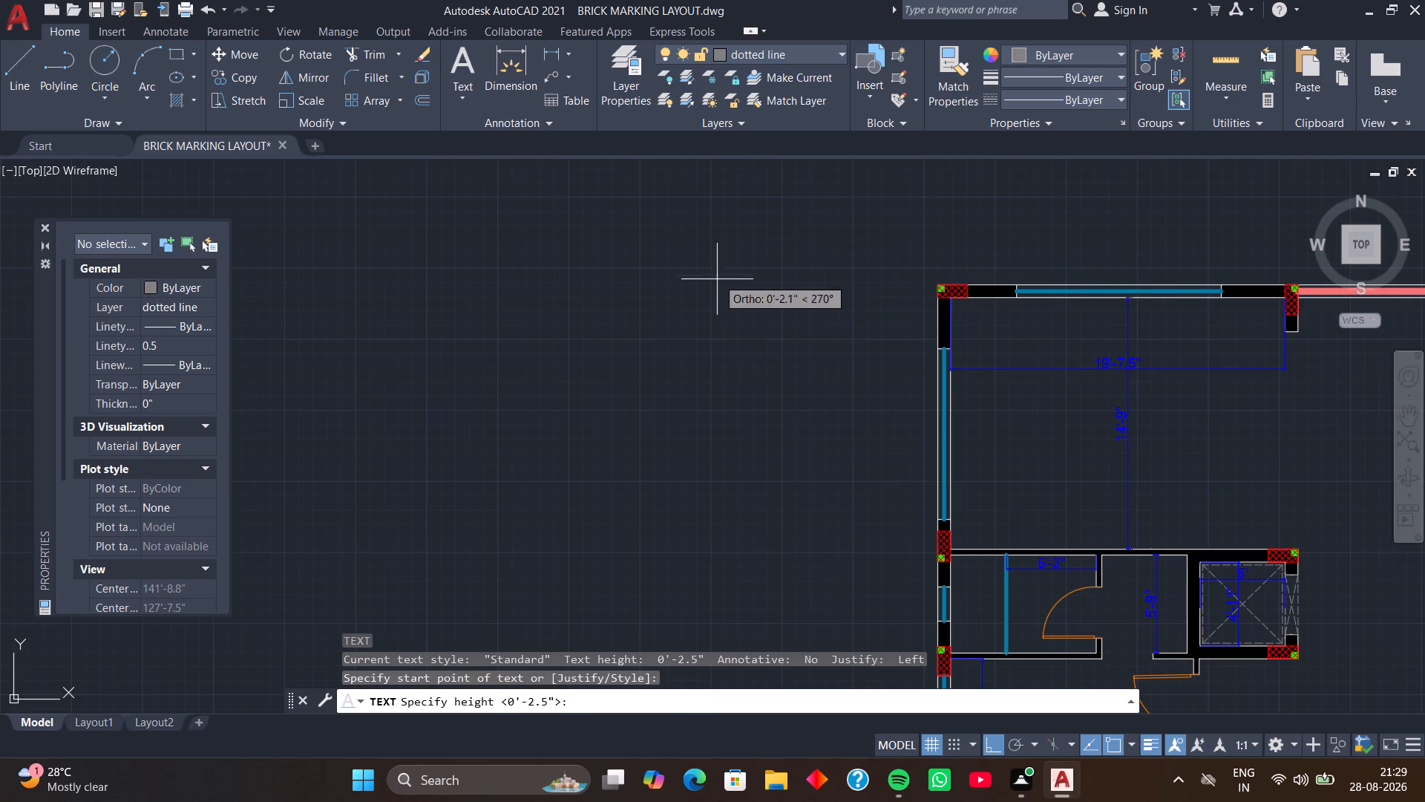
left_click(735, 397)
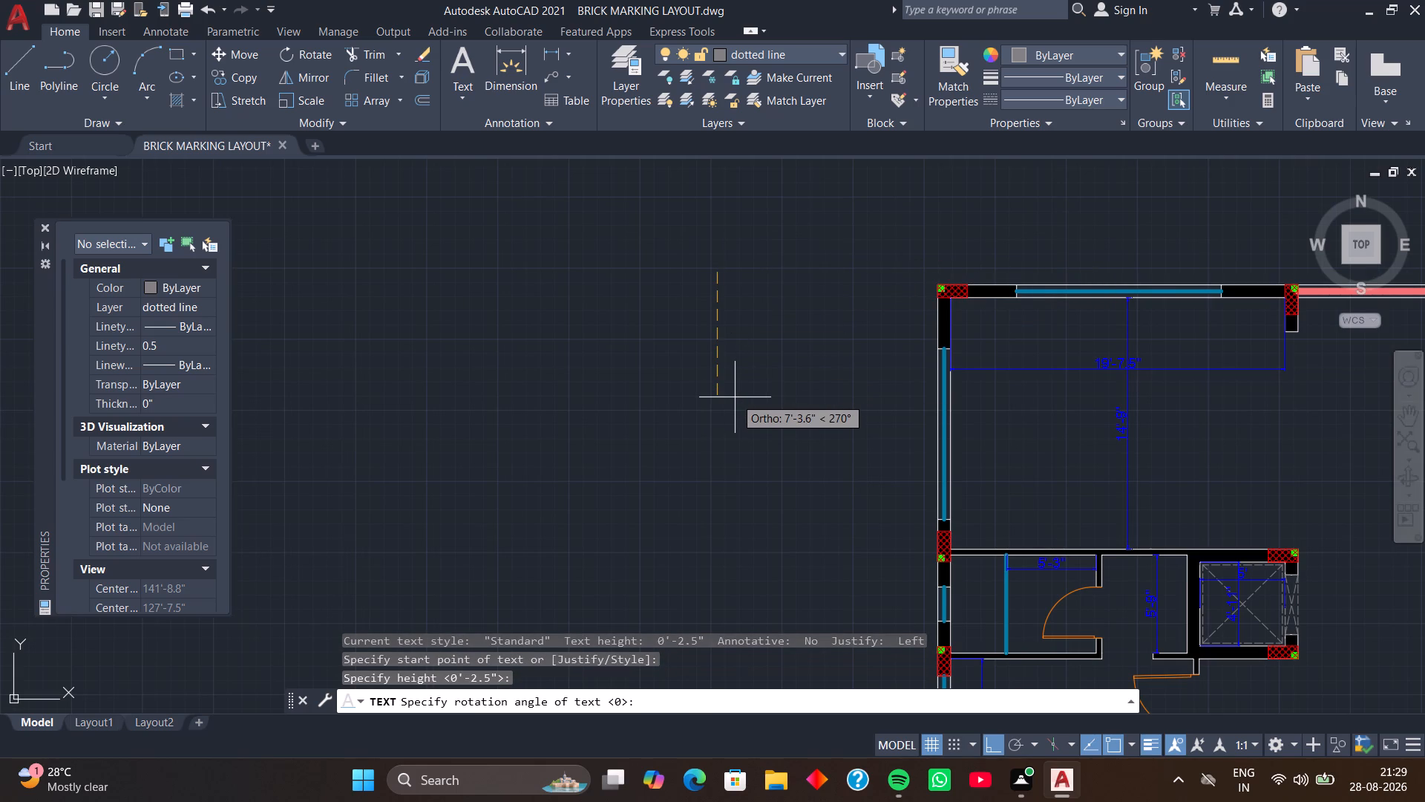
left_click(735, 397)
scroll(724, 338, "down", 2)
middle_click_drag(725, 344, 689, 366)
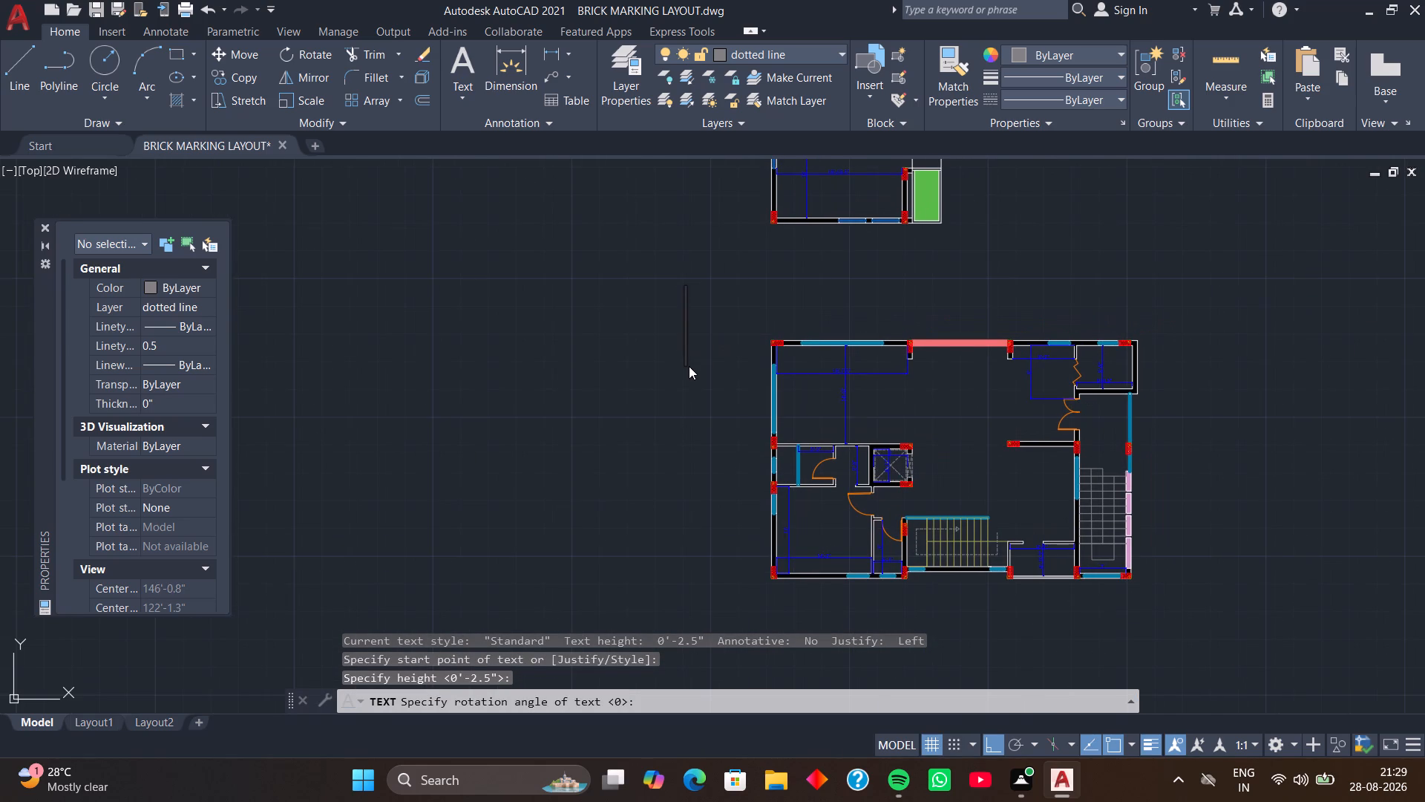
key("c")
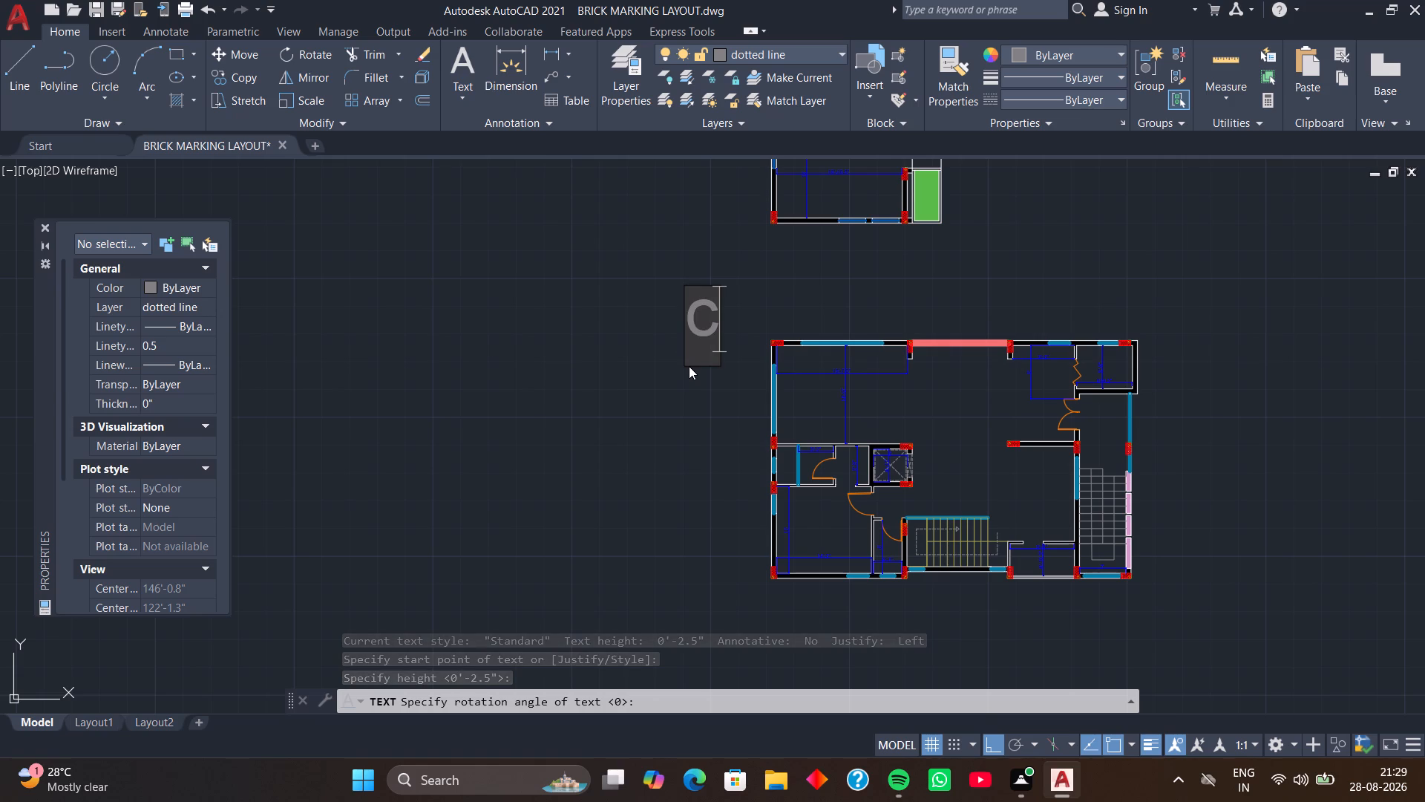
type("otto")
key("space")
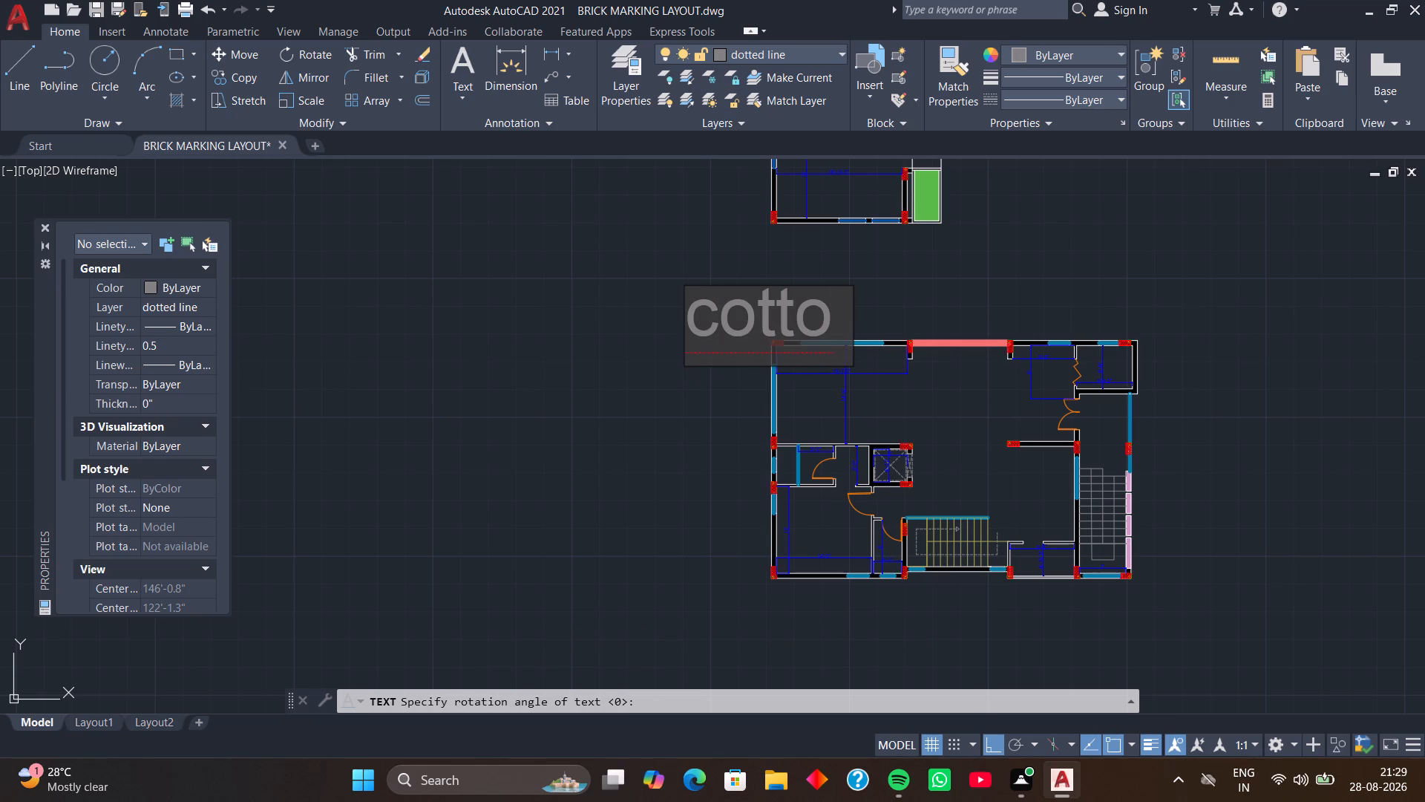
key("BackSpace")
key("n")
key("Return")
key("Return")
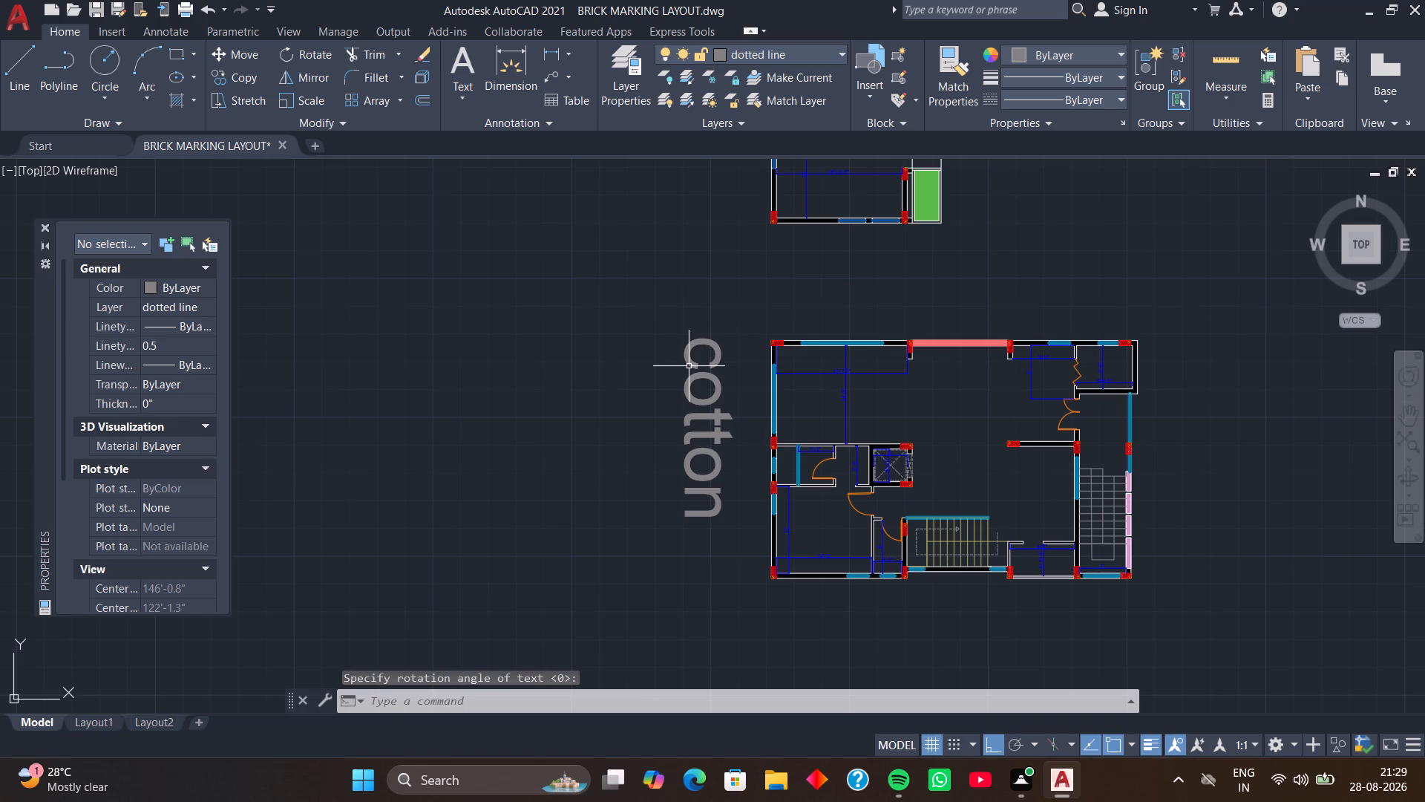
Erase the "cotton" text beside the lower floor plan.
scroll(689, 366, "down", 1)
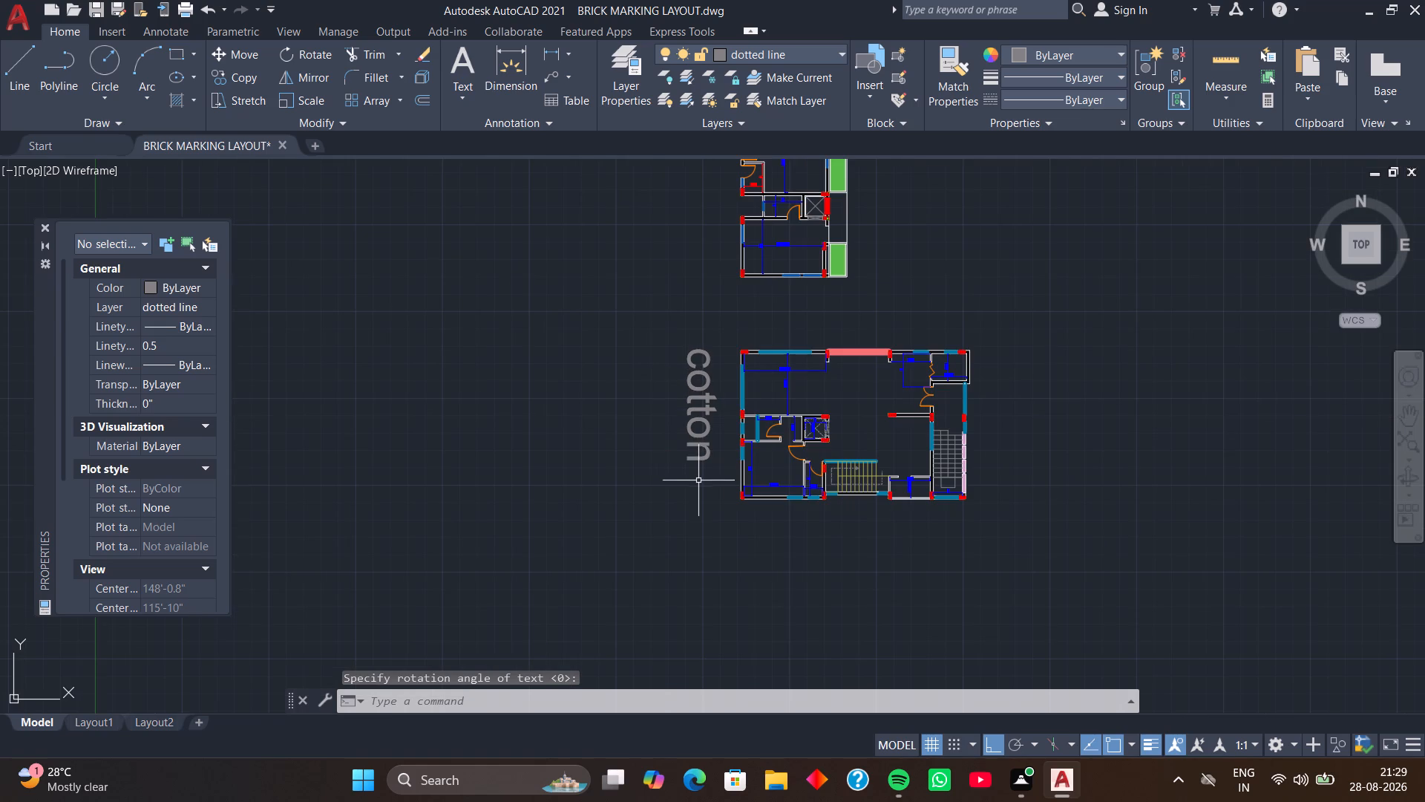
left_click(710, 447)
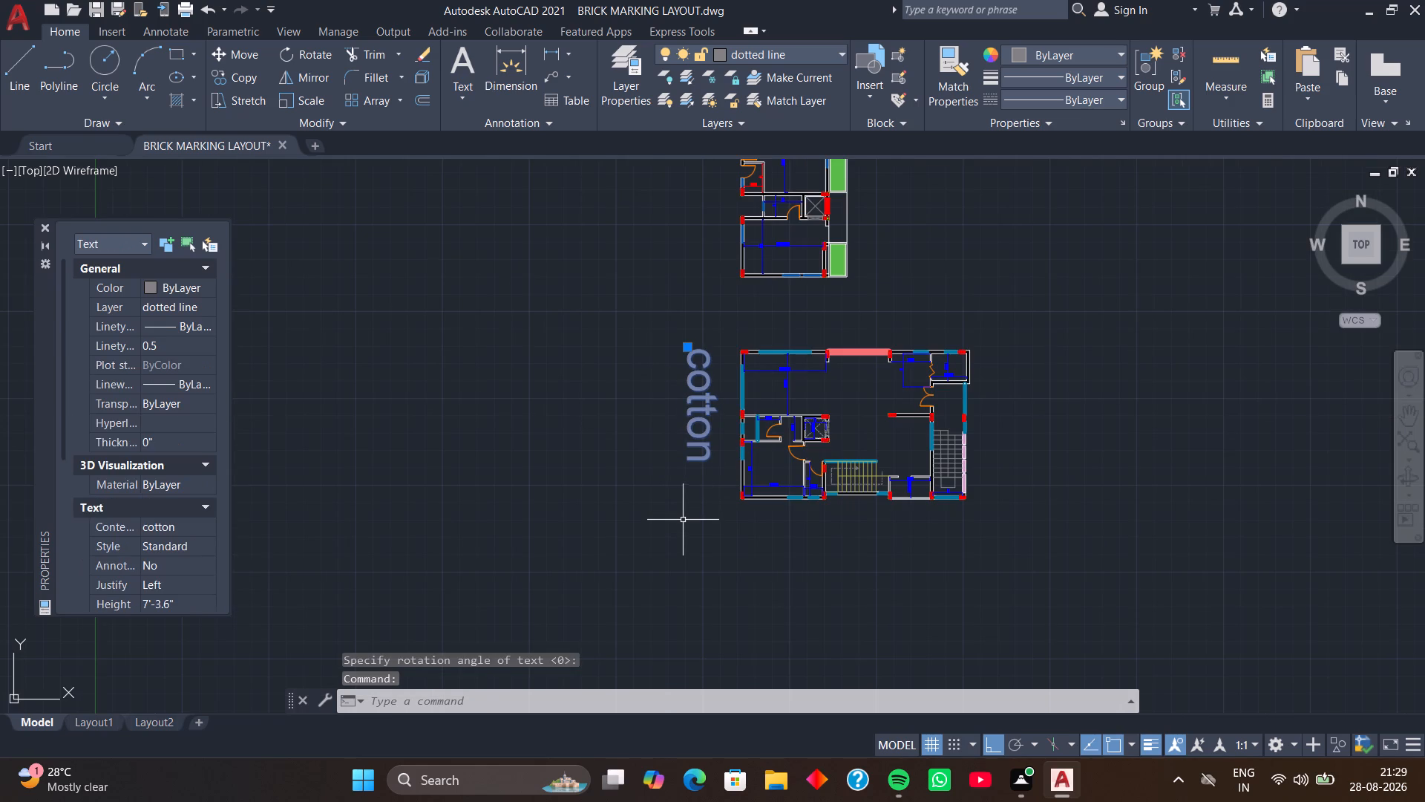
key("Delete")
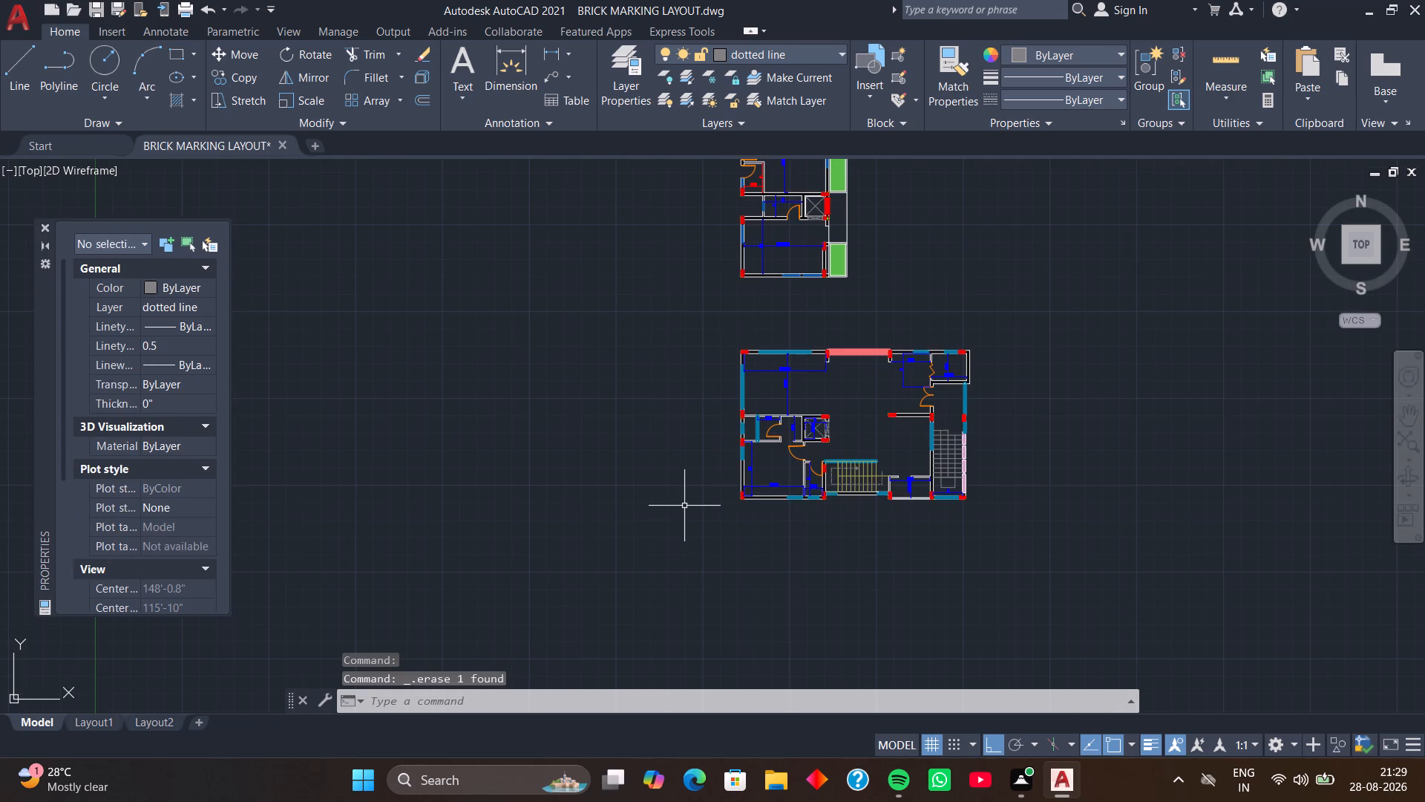
Start a single-line text northwest of the lower floor plan with a height of 5" and a rotation angle of 0.
type("dt")
key("space")
left_click(574, 313)
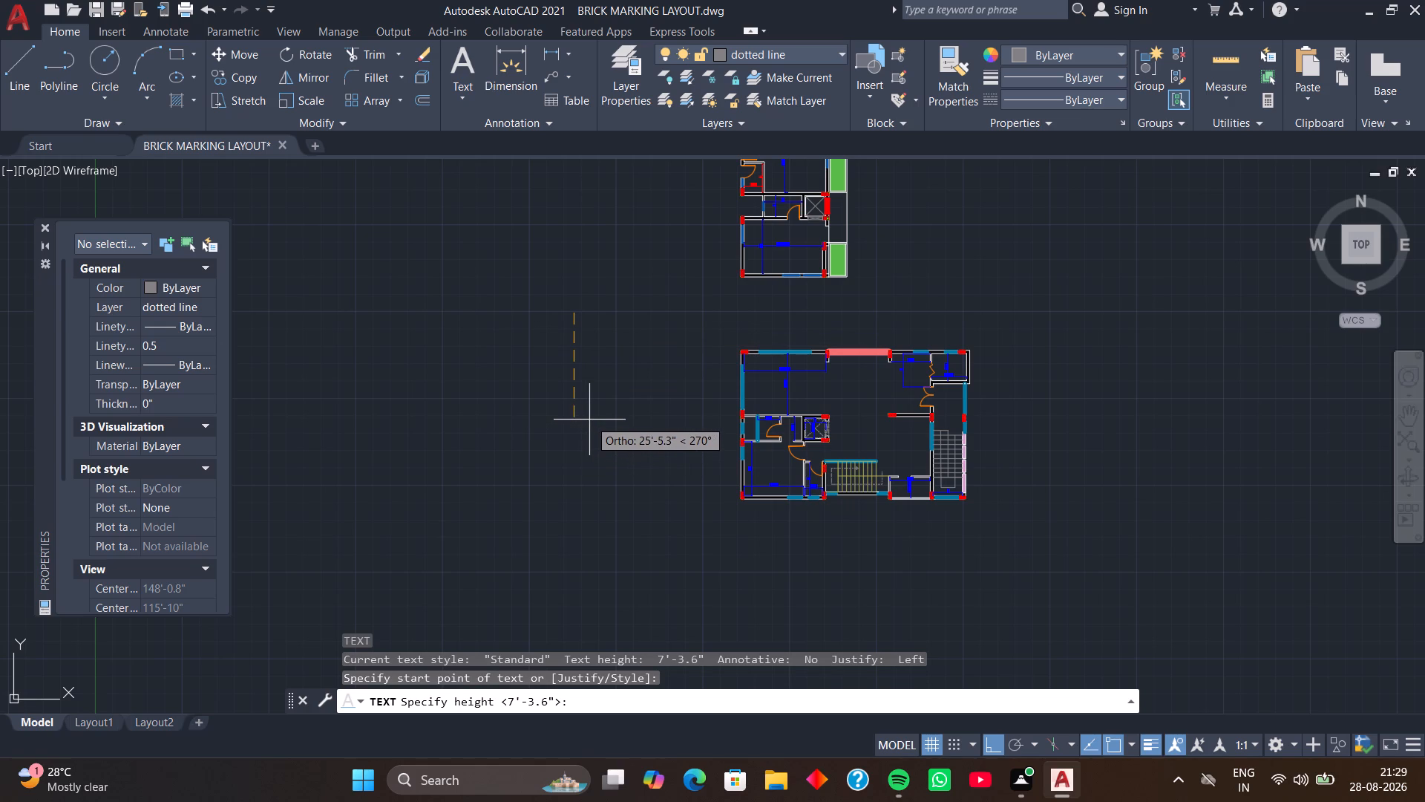
key("2")
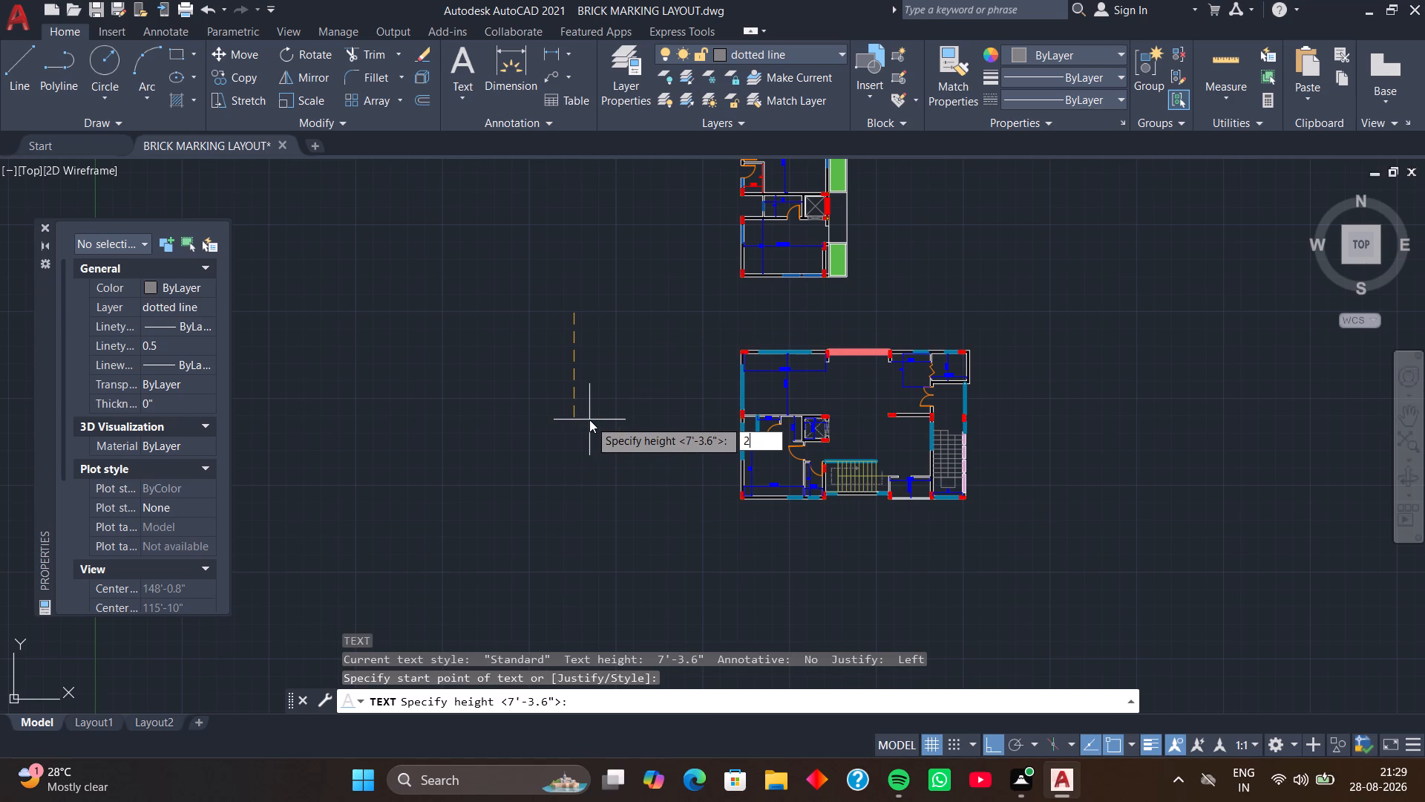
key("BackSpace")
key("5")
key("shift+quotedbl")
key("Return")
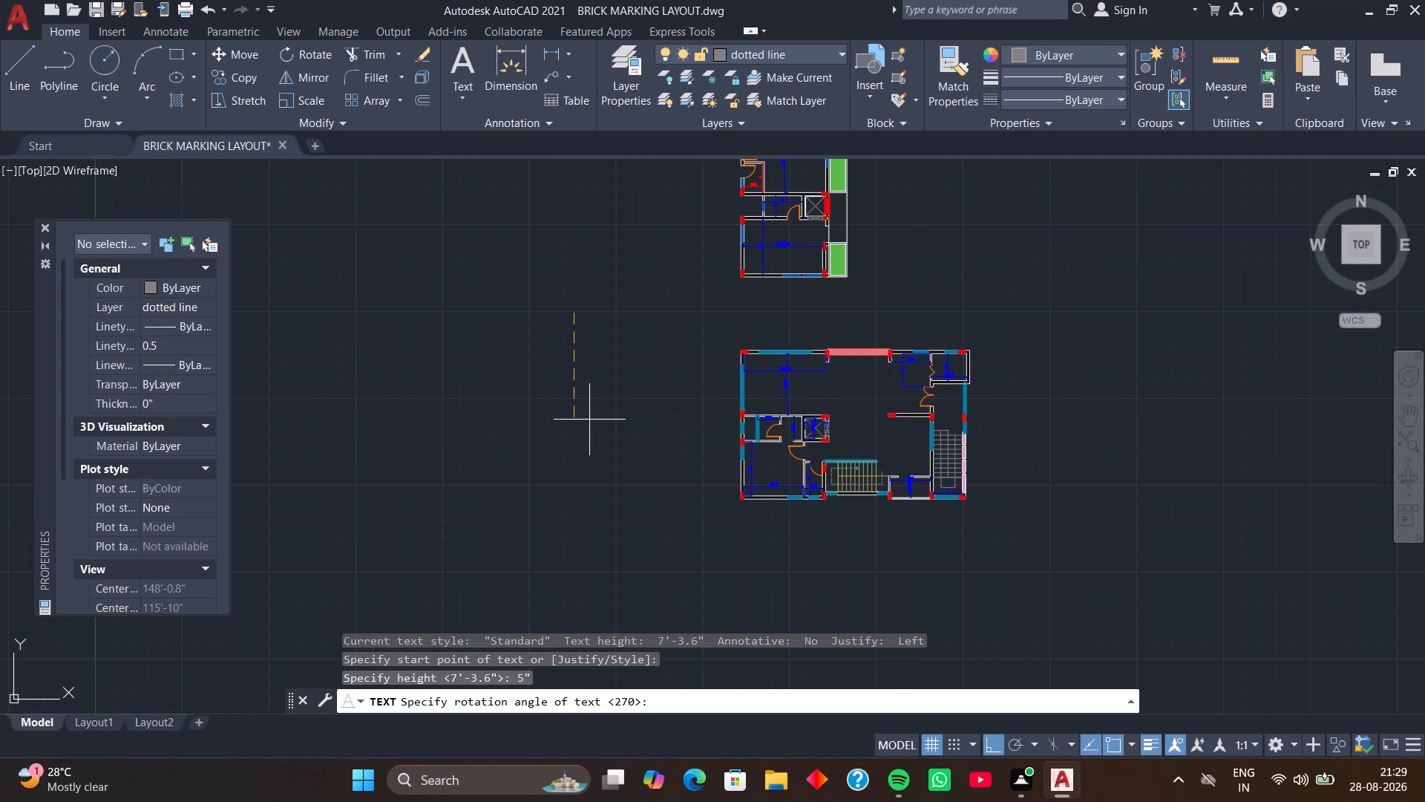
key("0")
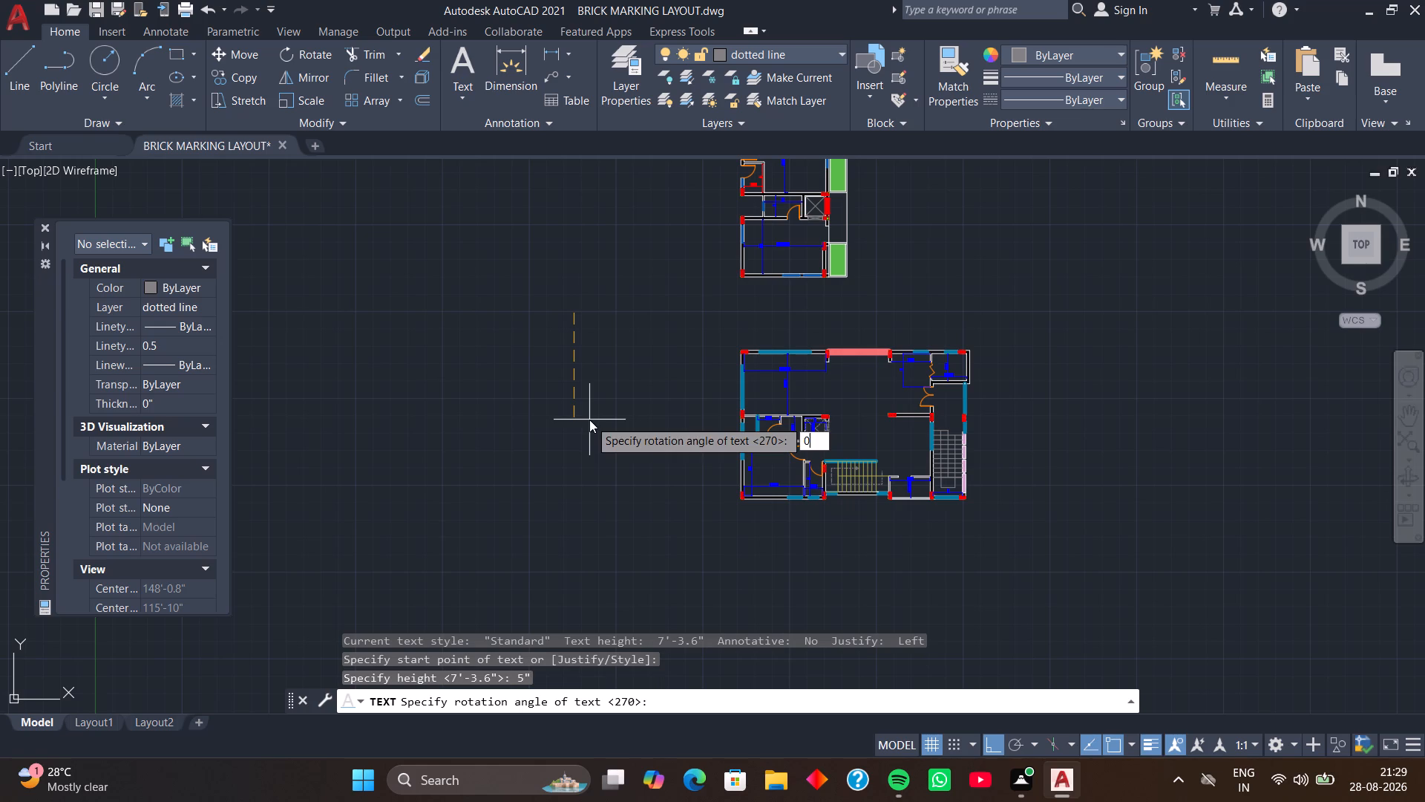
key("Return")
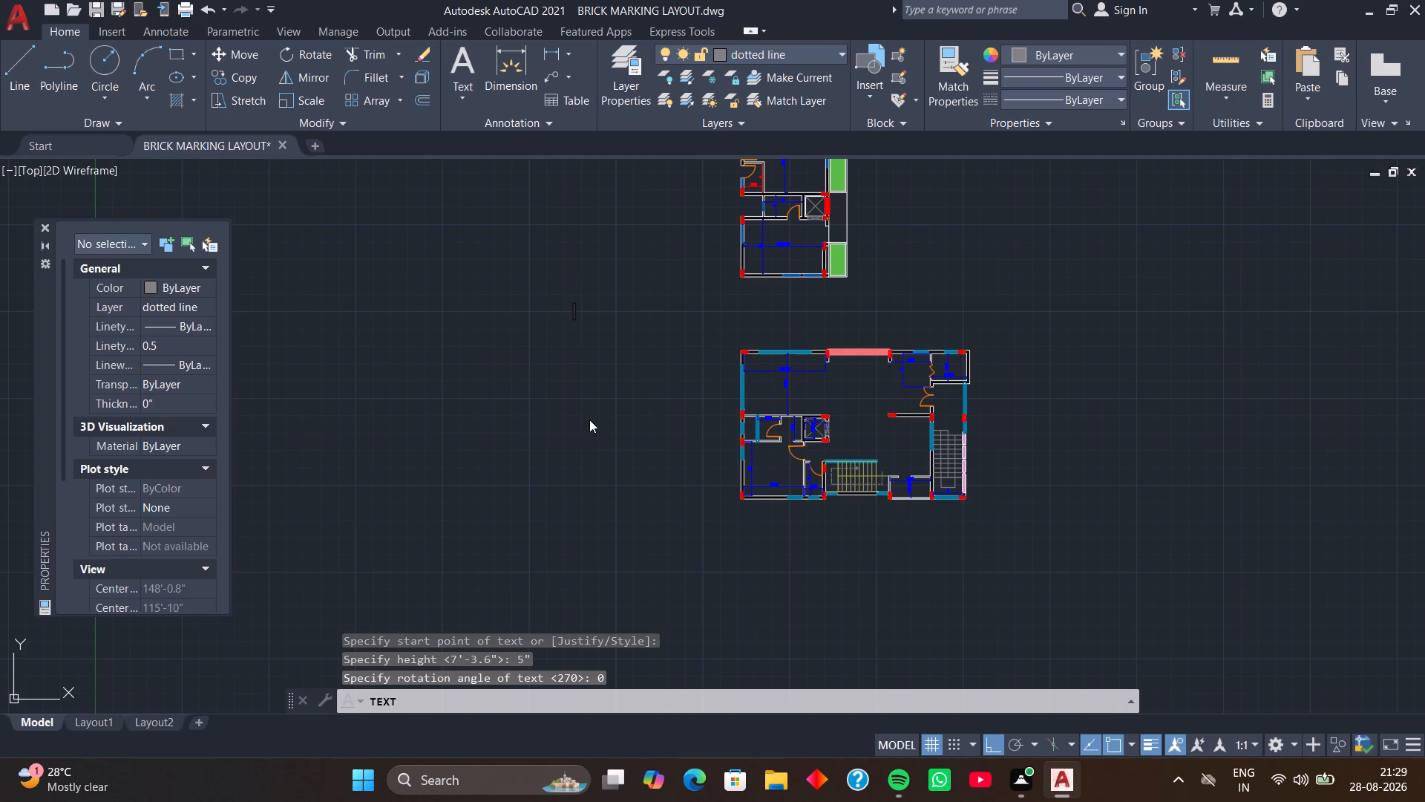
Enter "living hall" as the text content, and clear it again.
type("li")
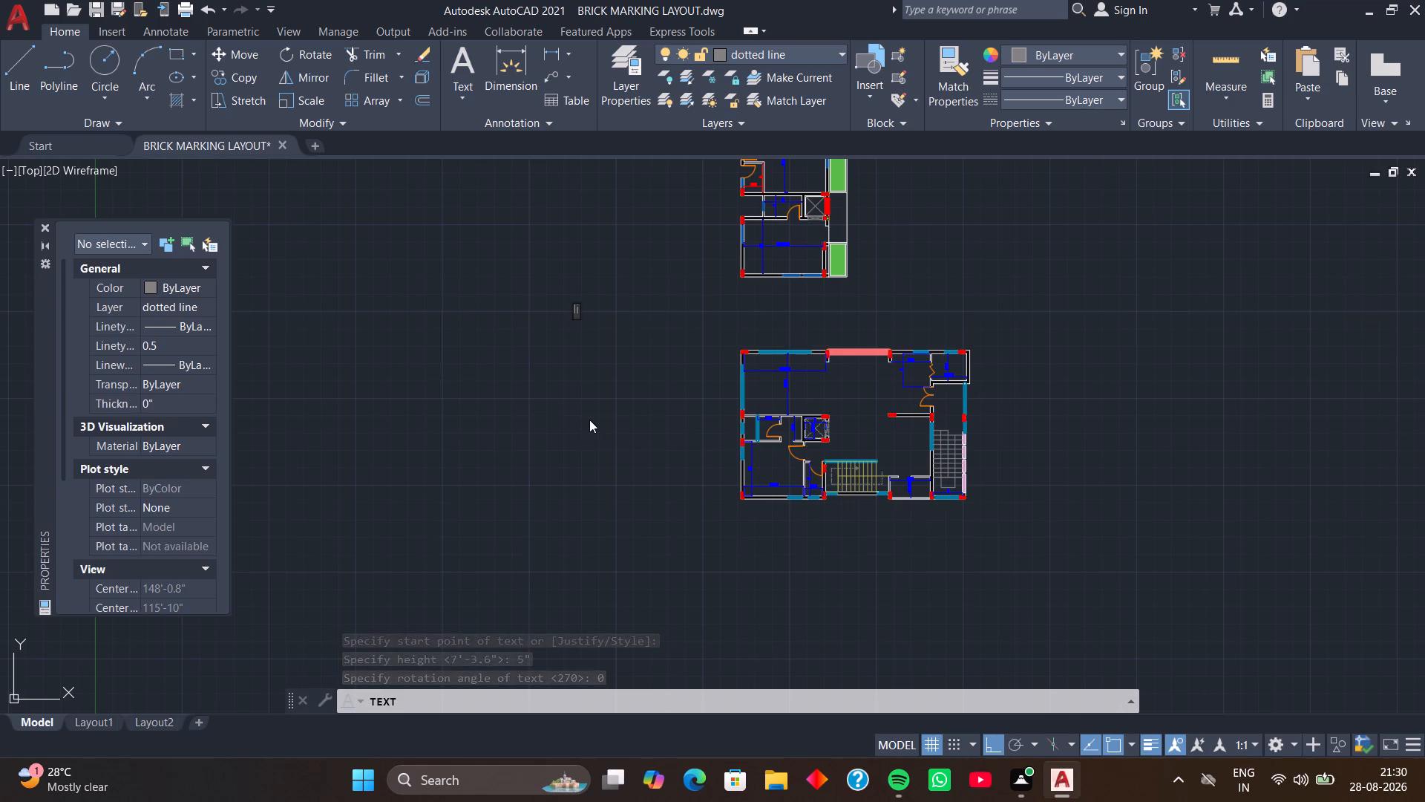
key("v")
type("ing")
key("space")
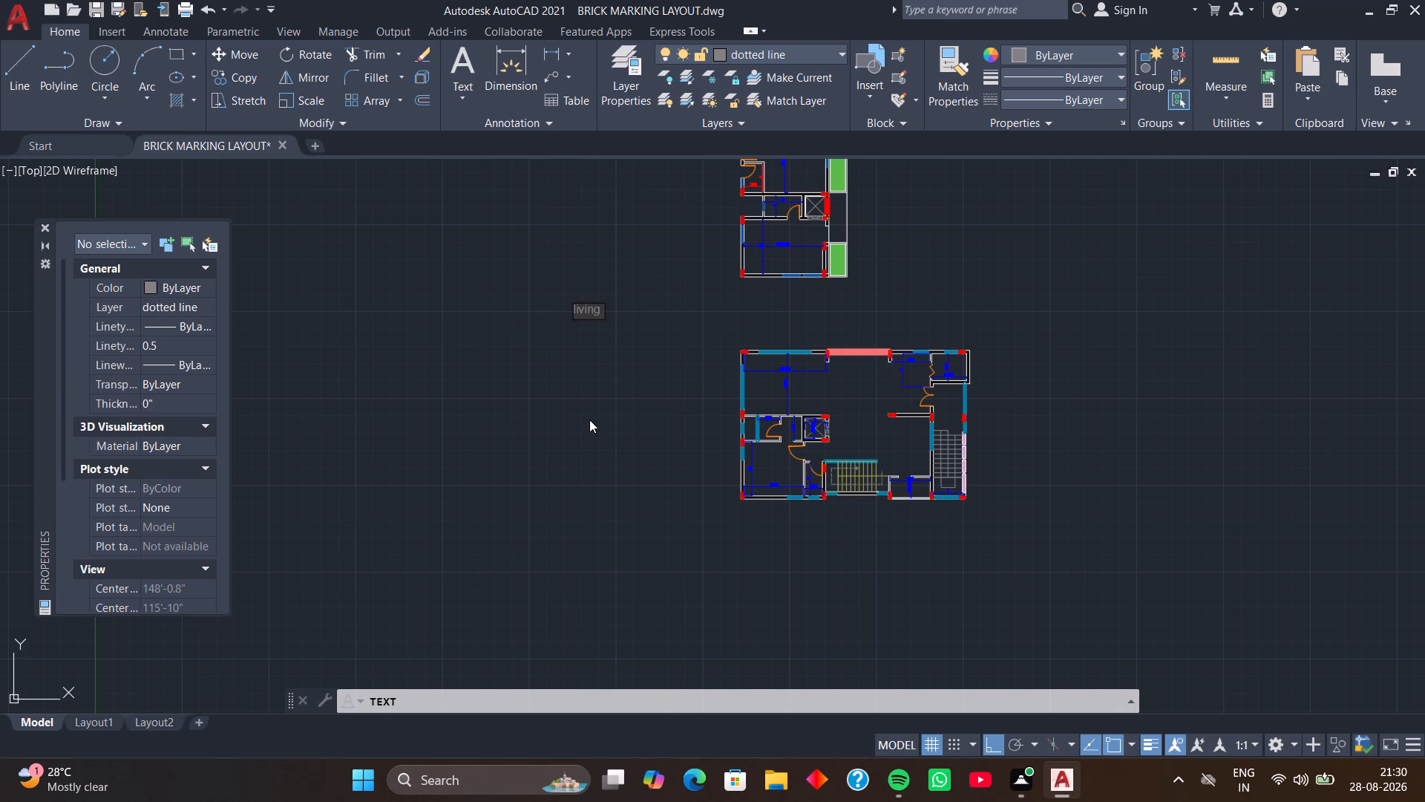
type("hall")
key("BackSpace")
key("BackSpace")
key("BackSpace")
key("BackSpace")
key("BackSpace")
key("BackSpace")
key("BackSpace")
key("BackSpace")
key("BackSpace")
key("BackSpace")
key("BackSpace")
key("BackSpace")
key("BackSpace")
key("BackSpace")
Enter "LIVING HALL" as the content of the single-line text and finish the text command.
key("l")
type("IVING HALL")
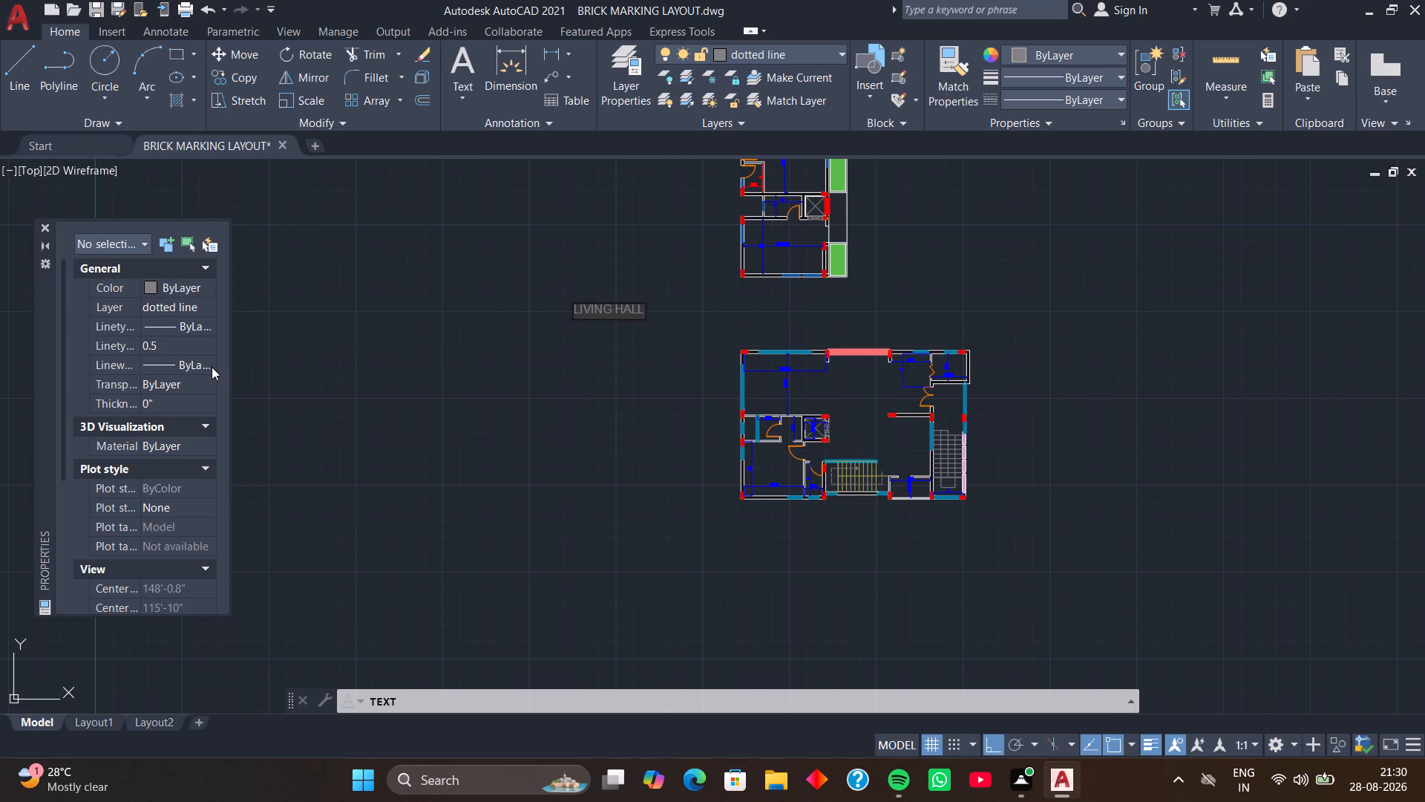
left_click(165, 340)
left_click(172, 346)
left_click(172, 346)
scroll(186, 477, "down", 5)
scroll(209, 532, "down", 11)
key("Return")
key("Return")
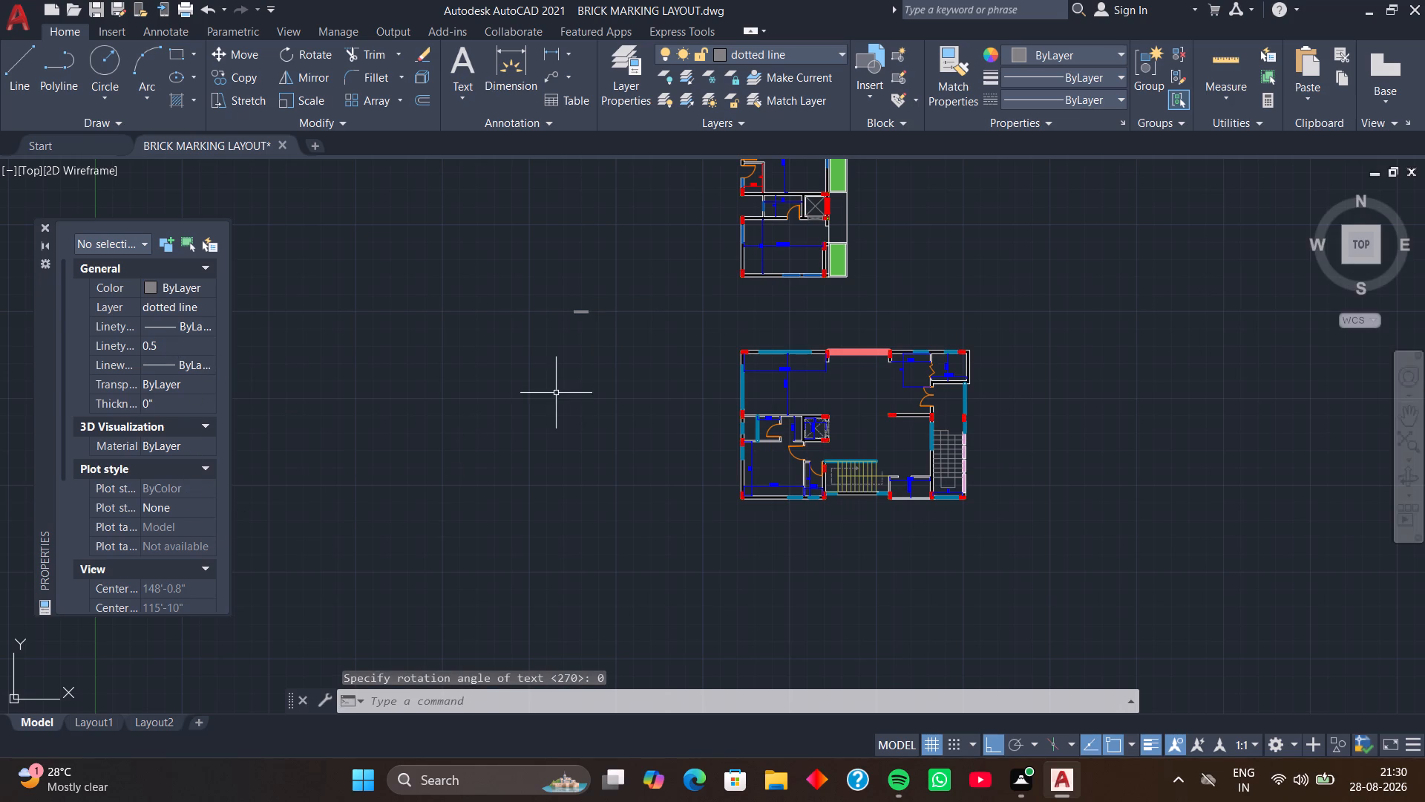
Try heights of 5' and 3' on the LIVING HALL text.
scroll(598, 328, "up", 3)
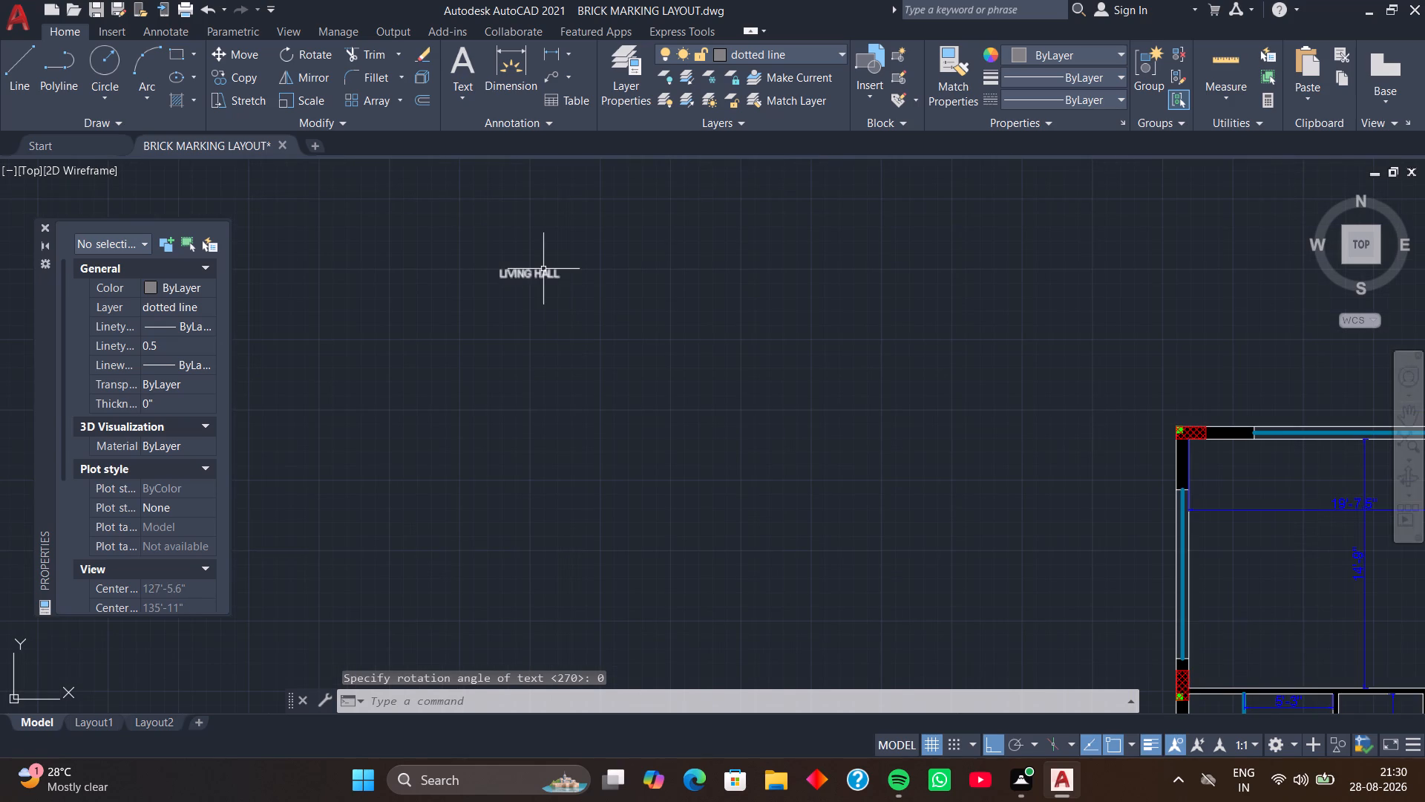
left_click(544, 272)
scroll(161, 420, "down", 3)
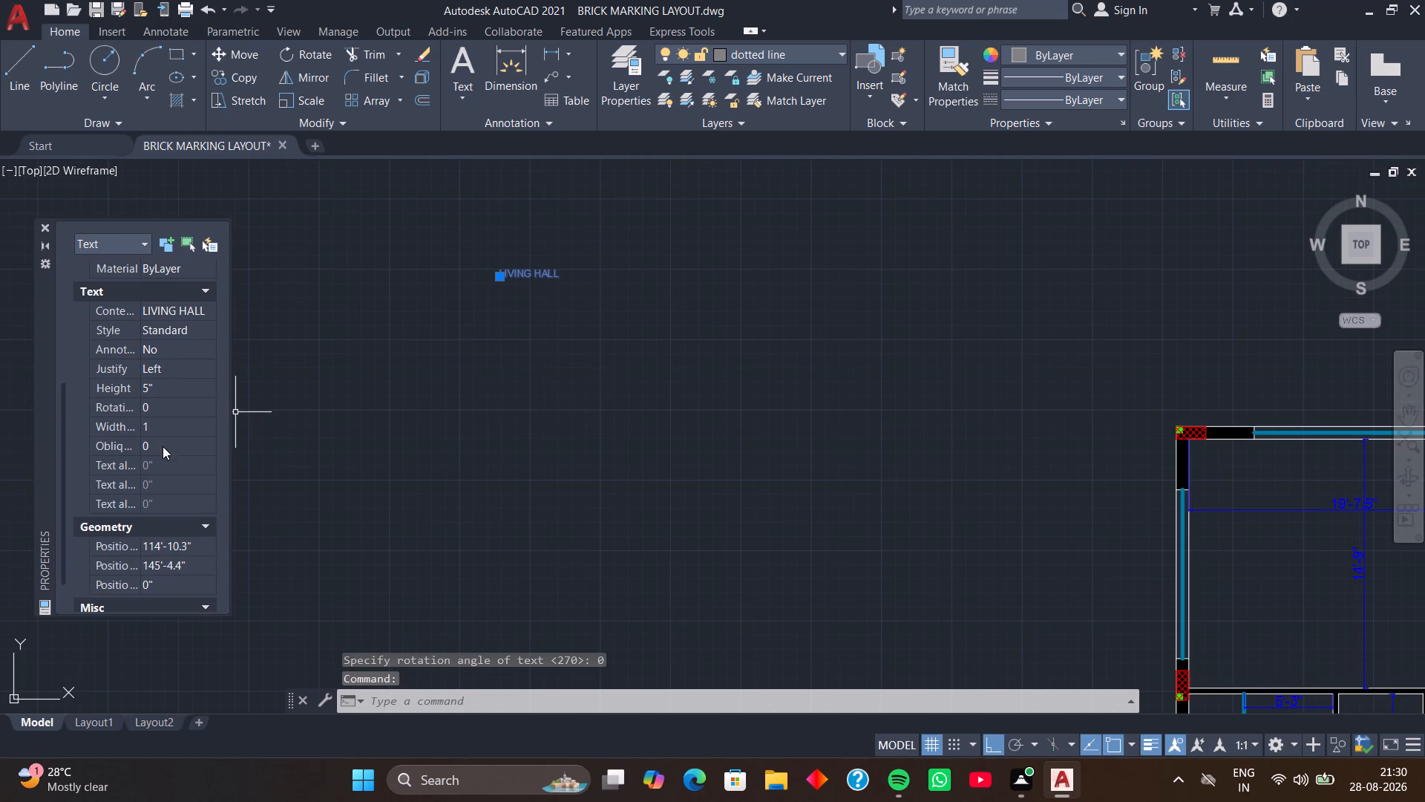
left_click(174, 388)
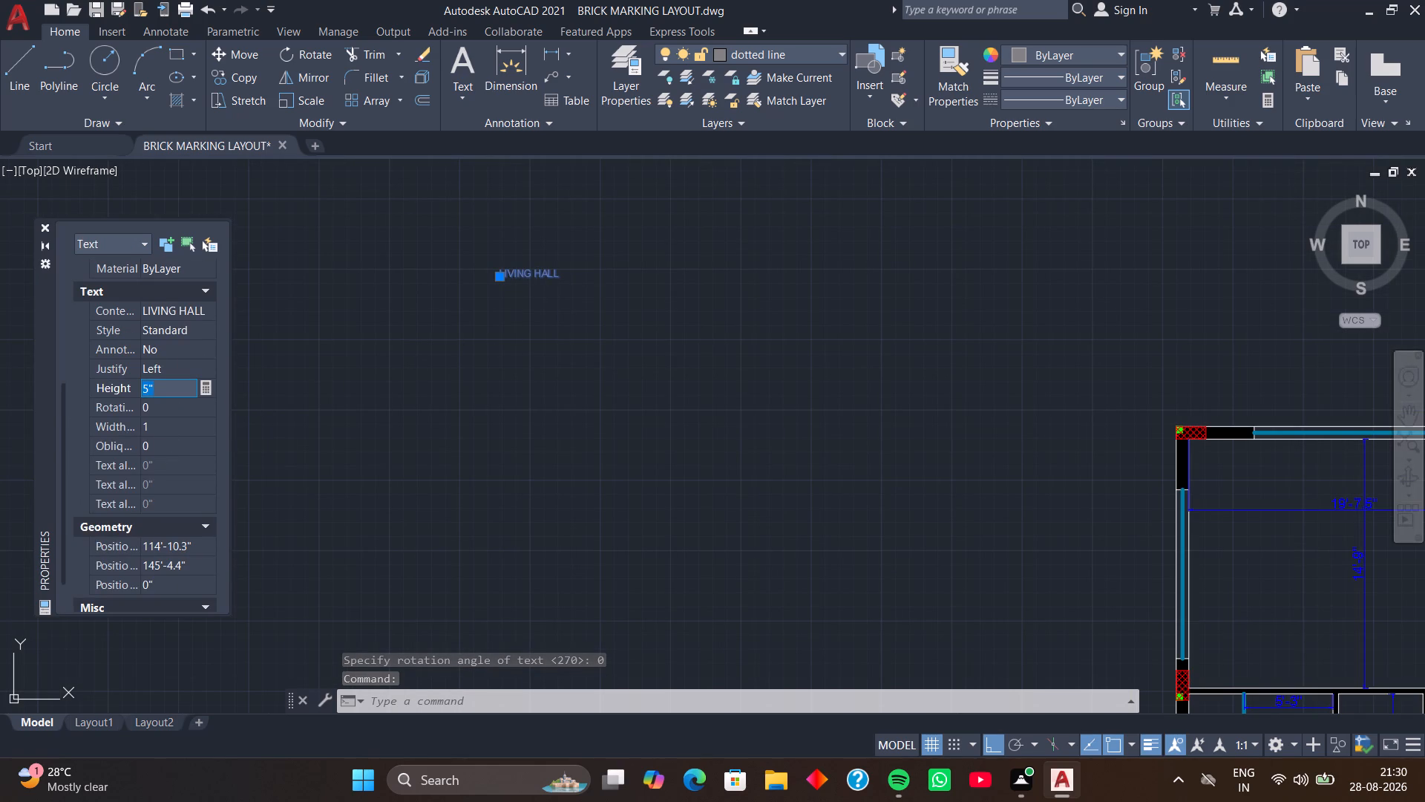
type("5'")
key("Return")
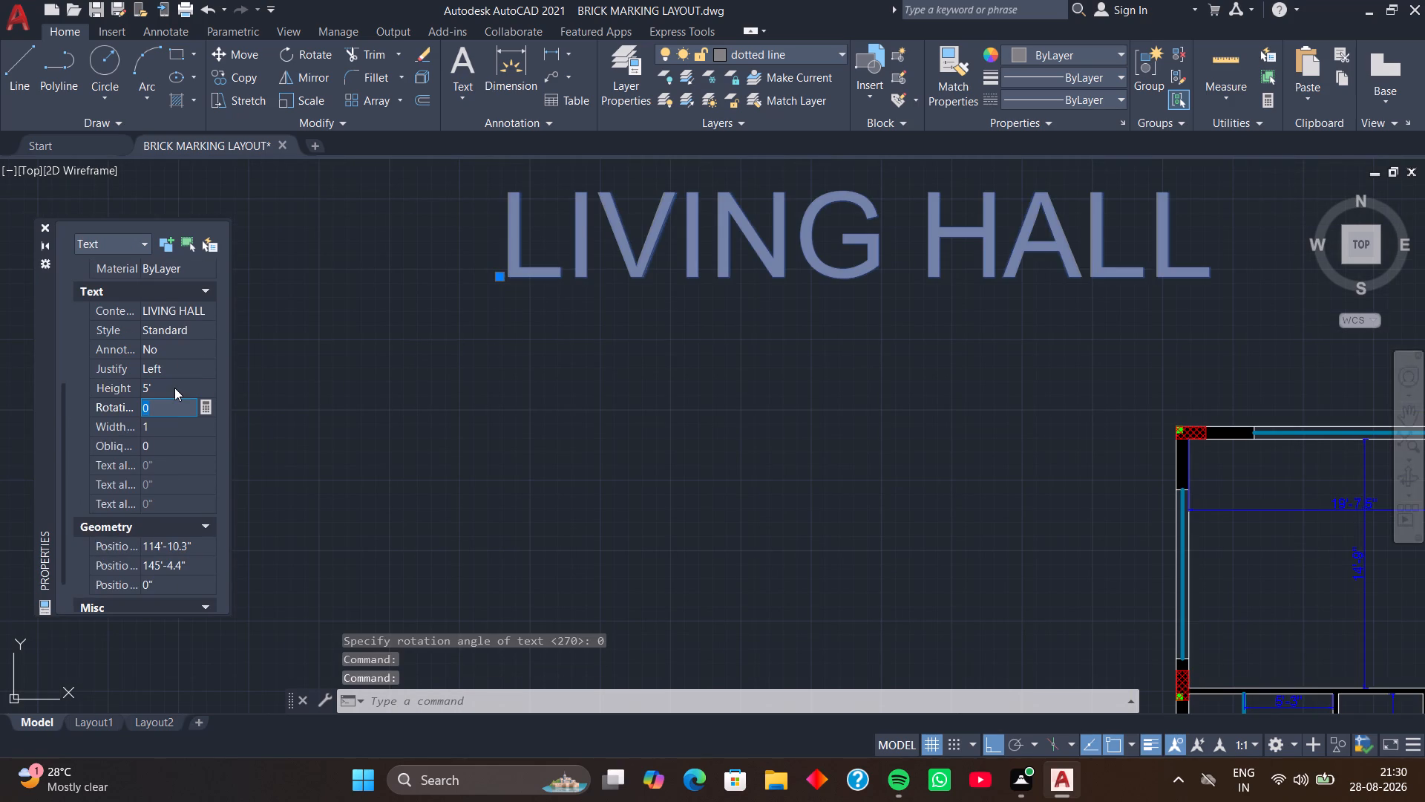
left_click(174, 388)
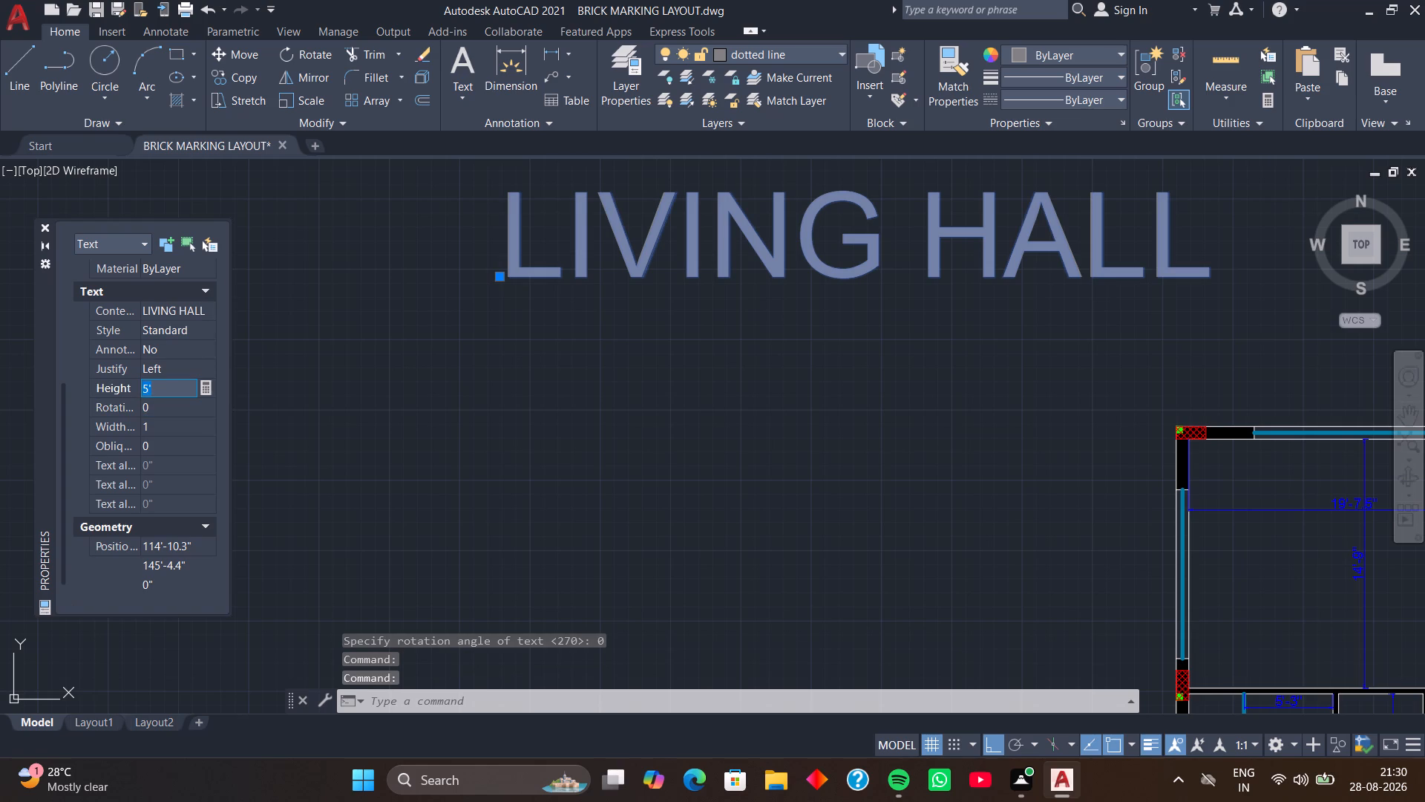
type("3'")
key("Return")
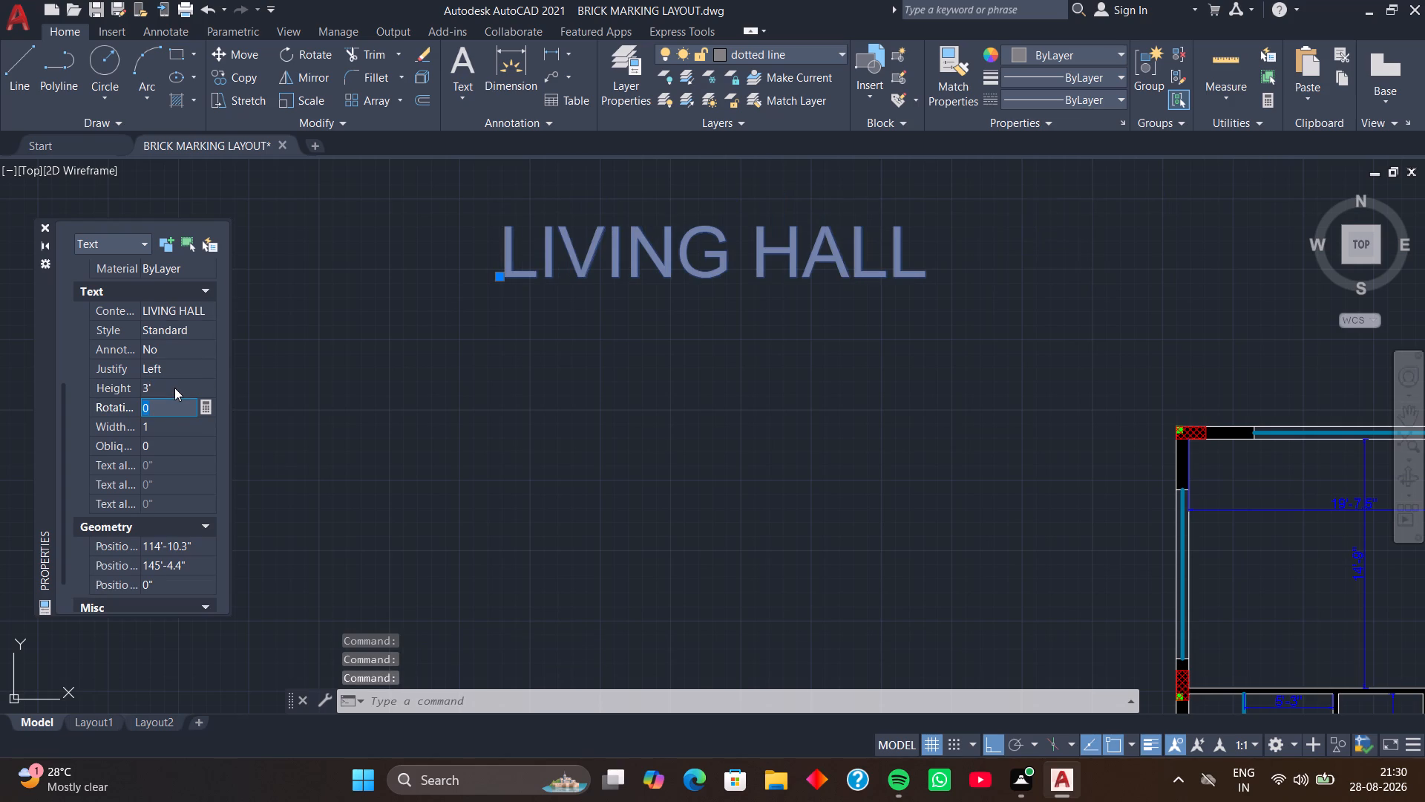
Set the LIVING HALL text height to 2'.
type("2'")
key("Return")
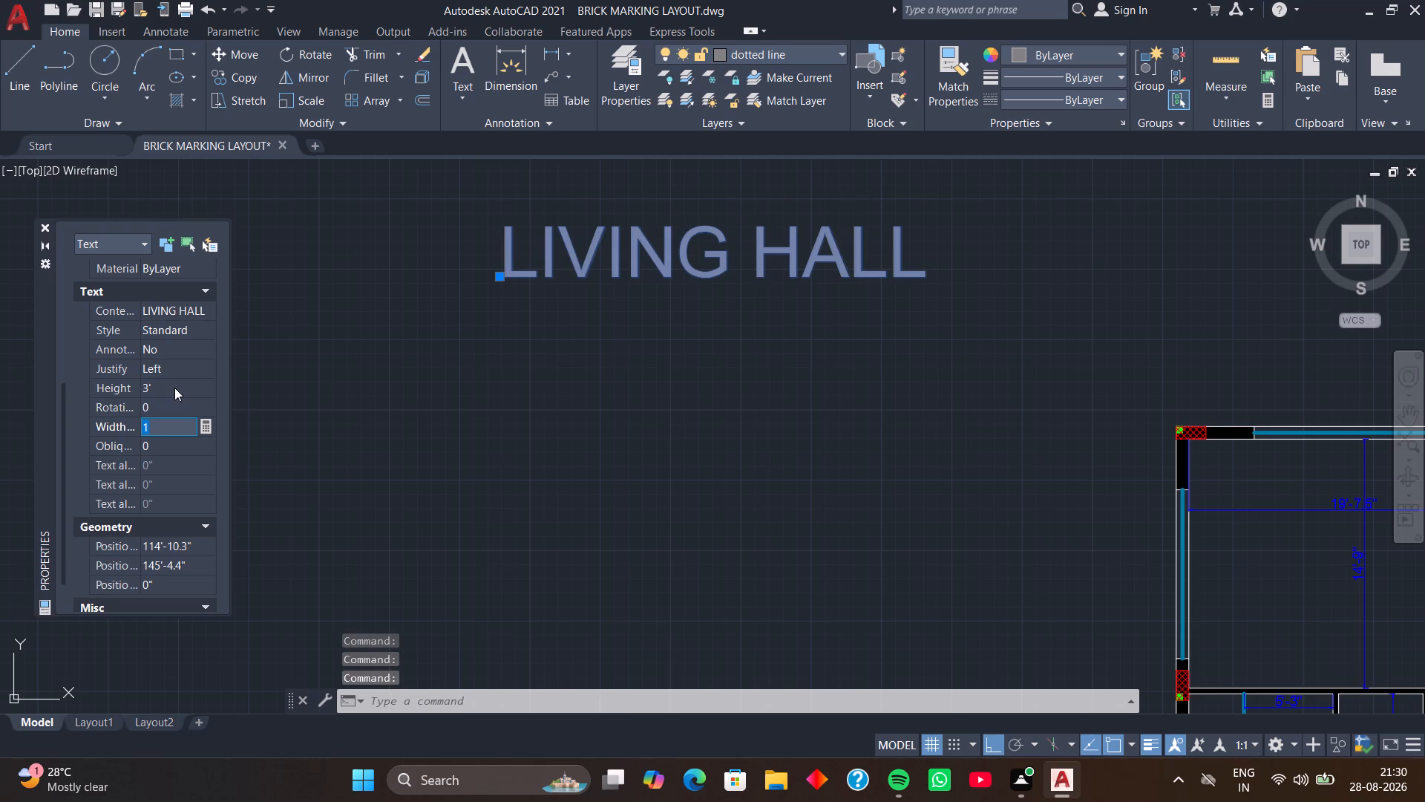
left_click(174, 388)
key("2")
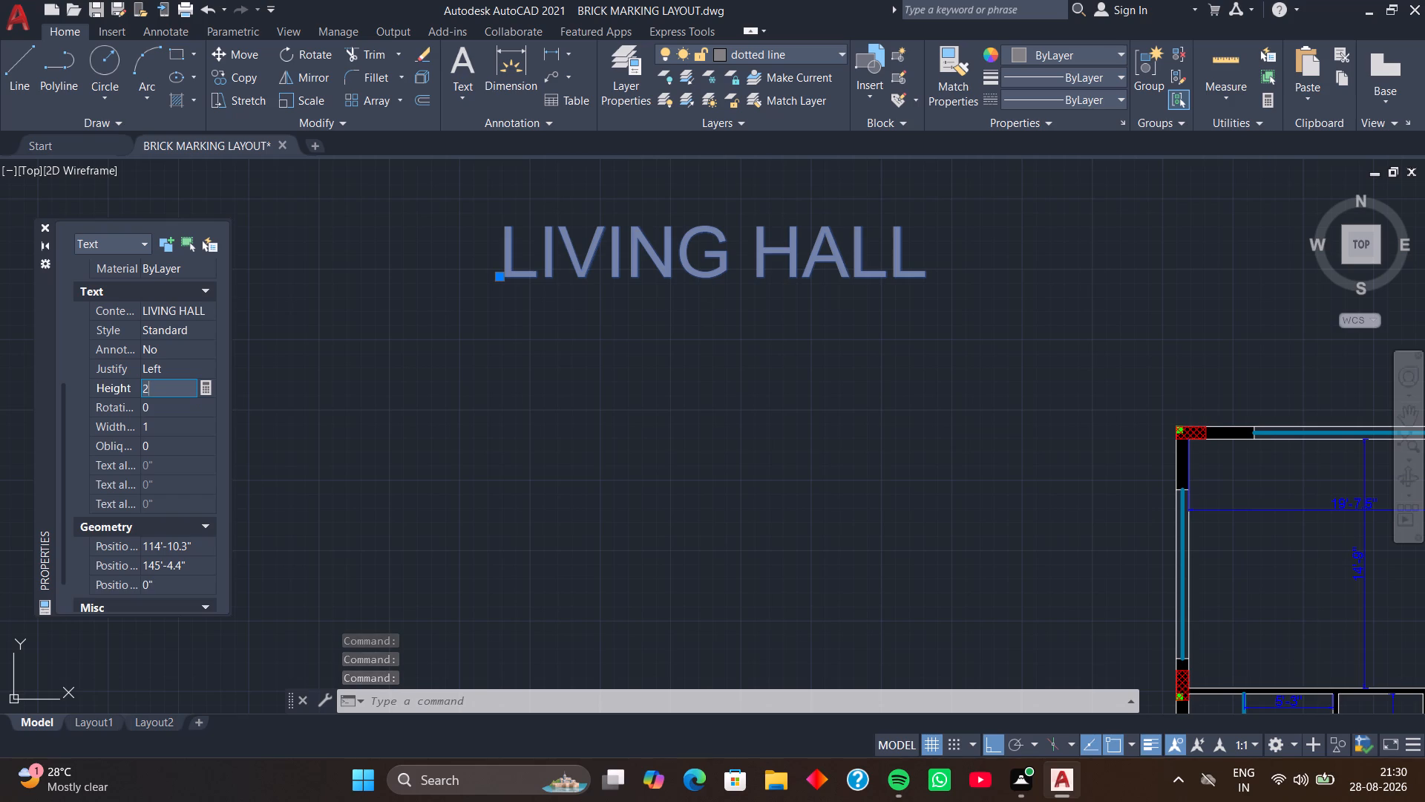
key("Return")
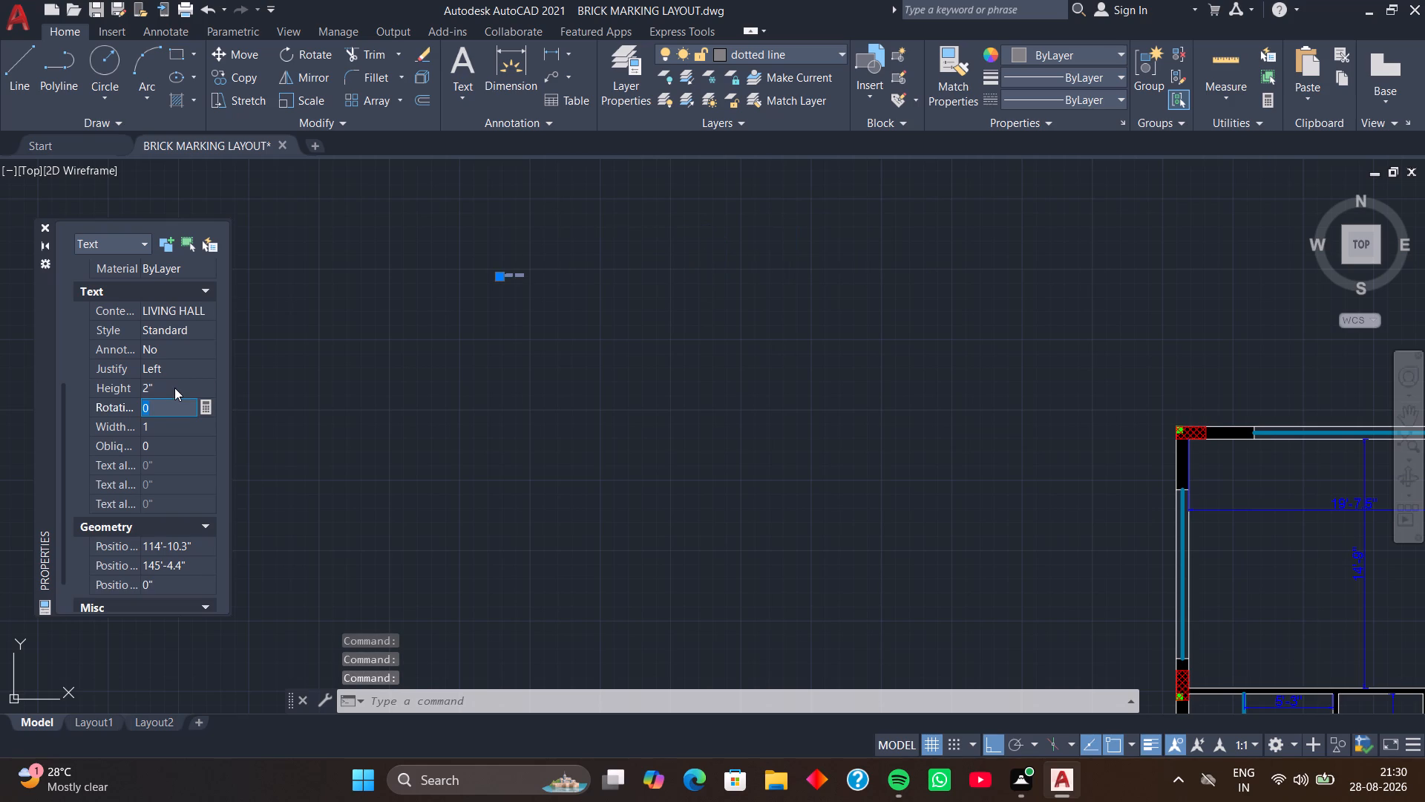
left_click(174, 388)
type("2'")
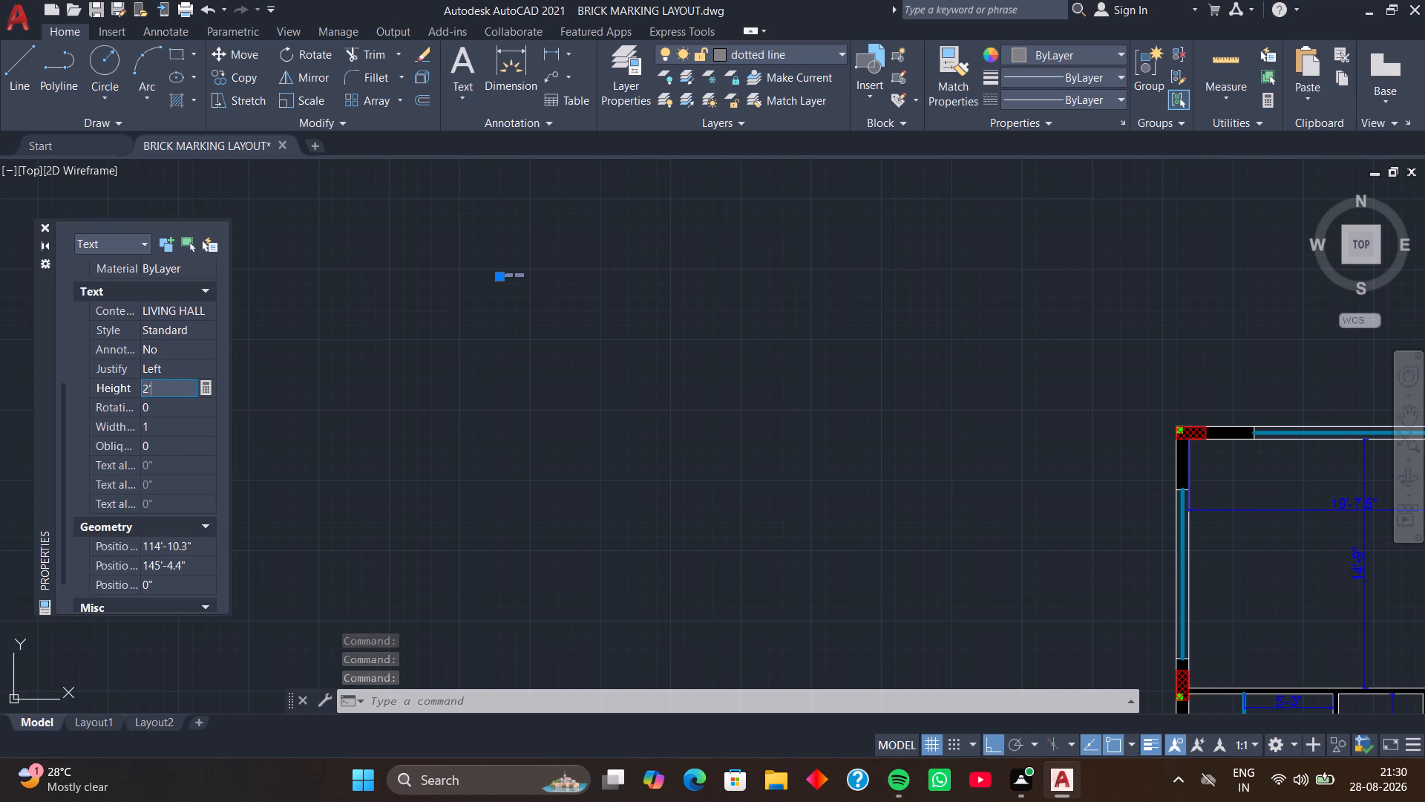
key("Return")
Turn off Ortho and move the LIVING HALL text to just above the northwest corner of the lower floor plan.
scroll(175, 402, "down", 2)
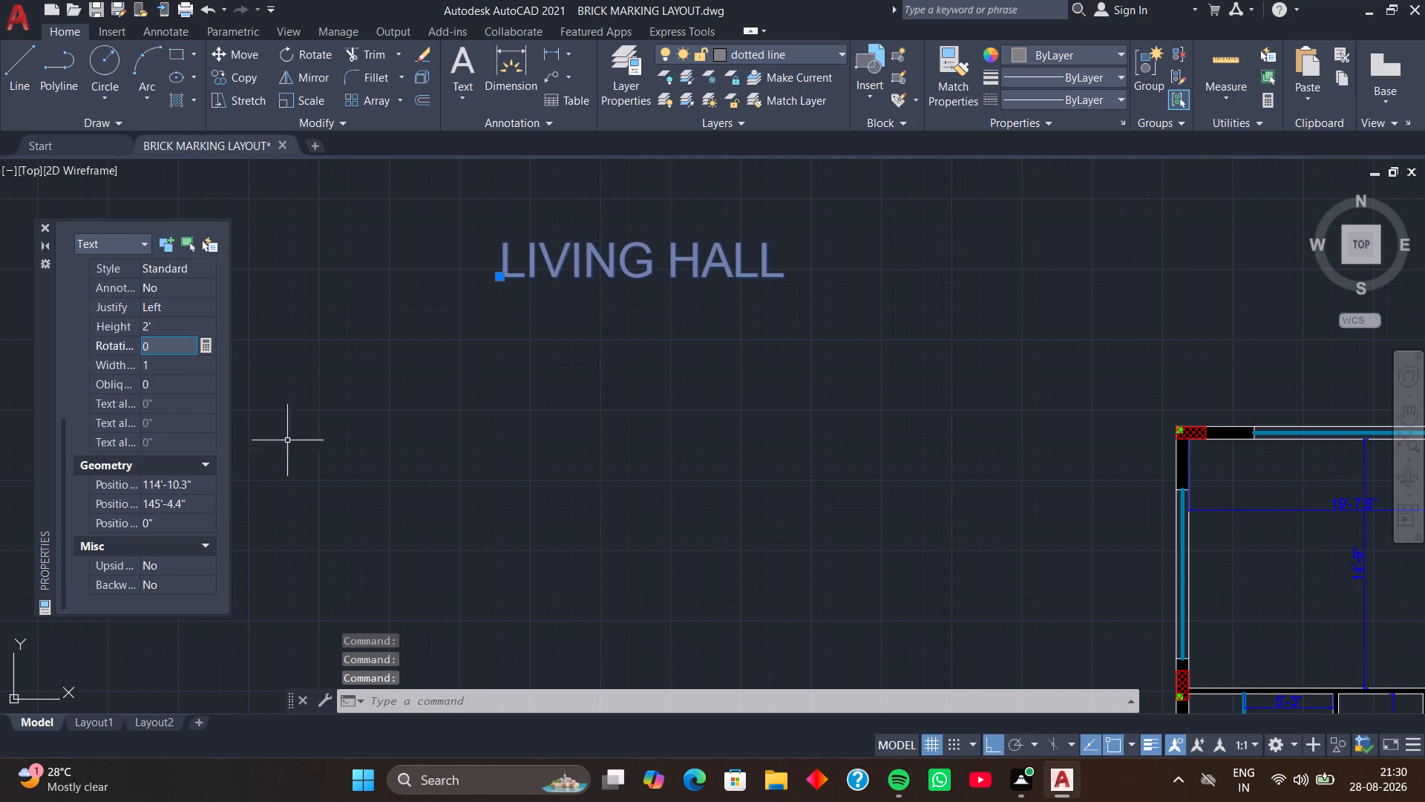
scroll(491, 434, "down", 2)
middle_click_drag(538, 437, 543, 382)
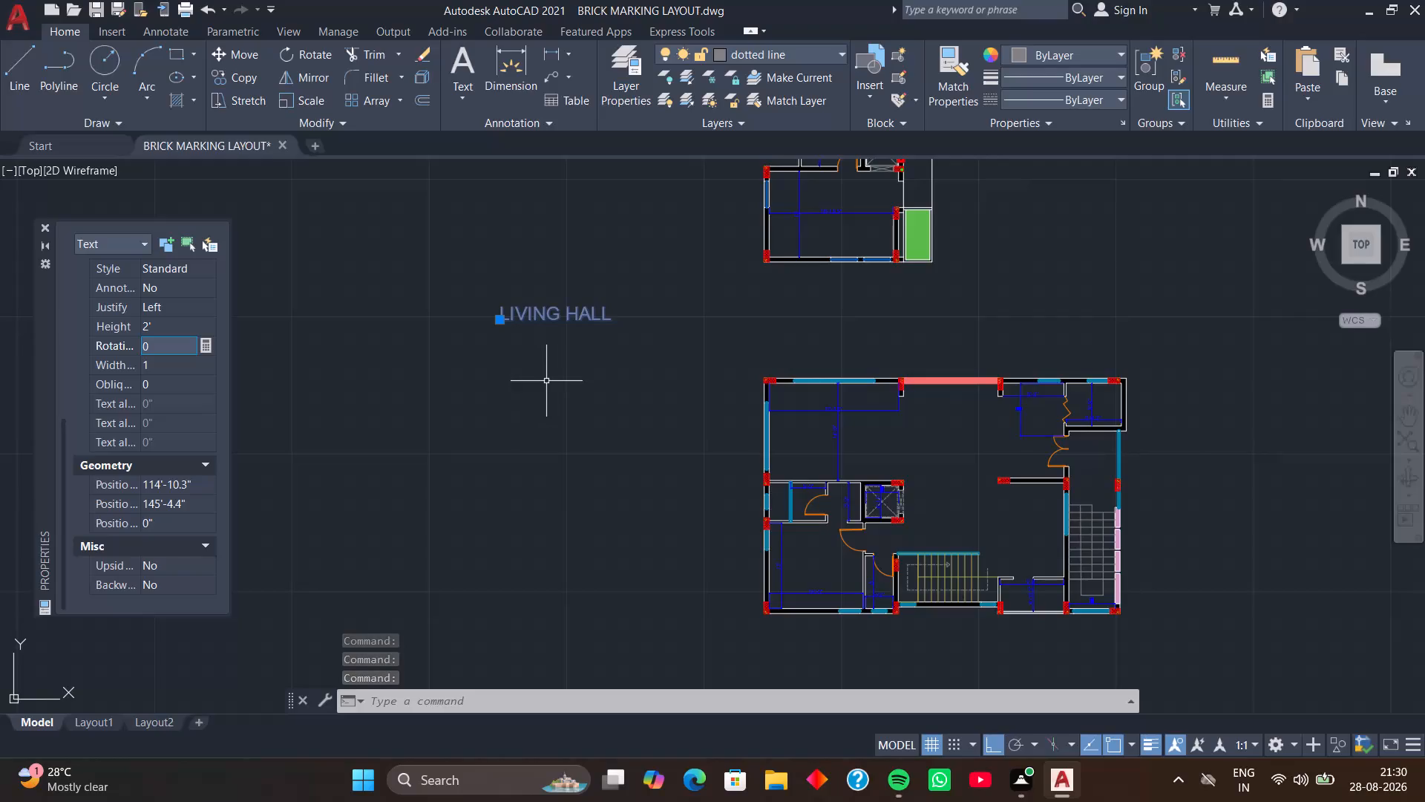
left_click(497, 322)
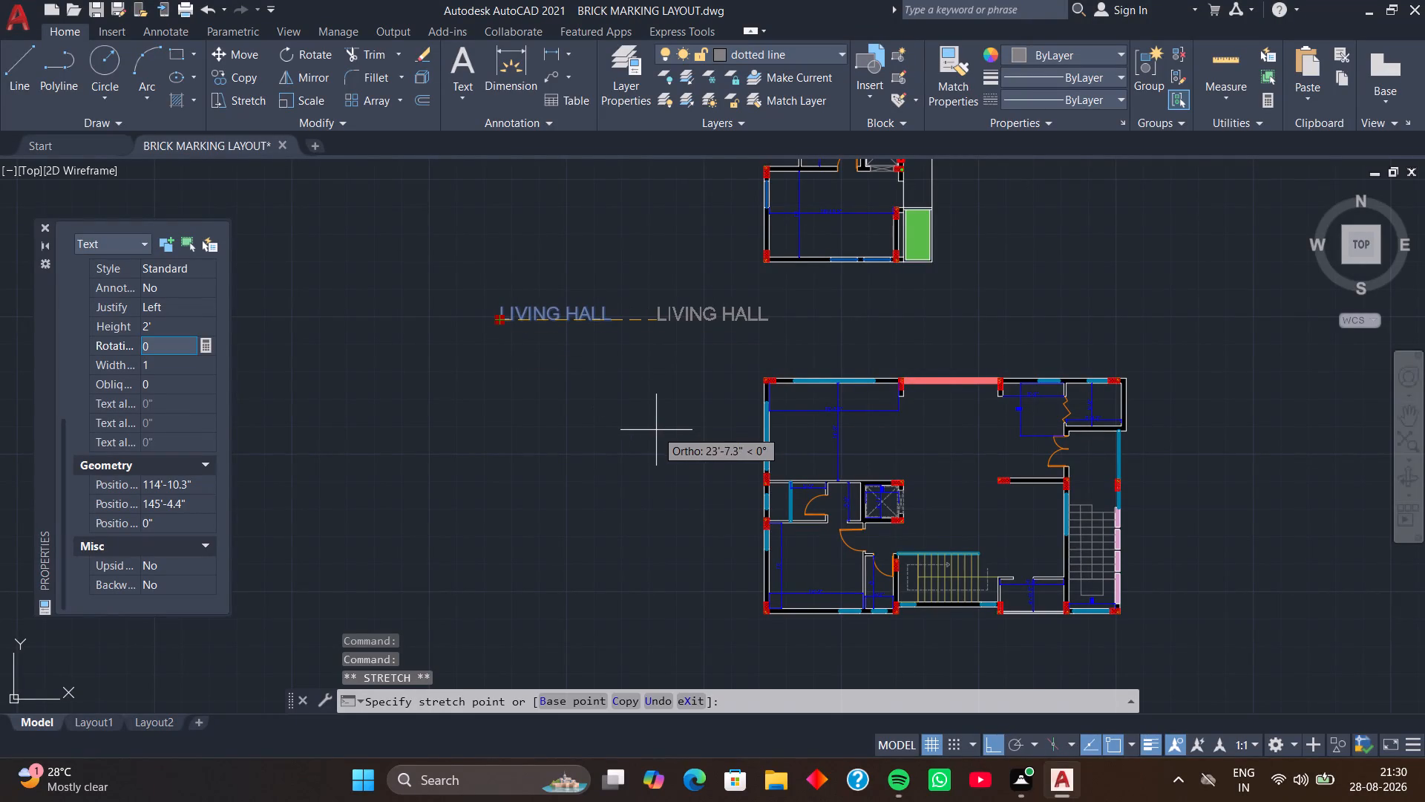
key("F8")
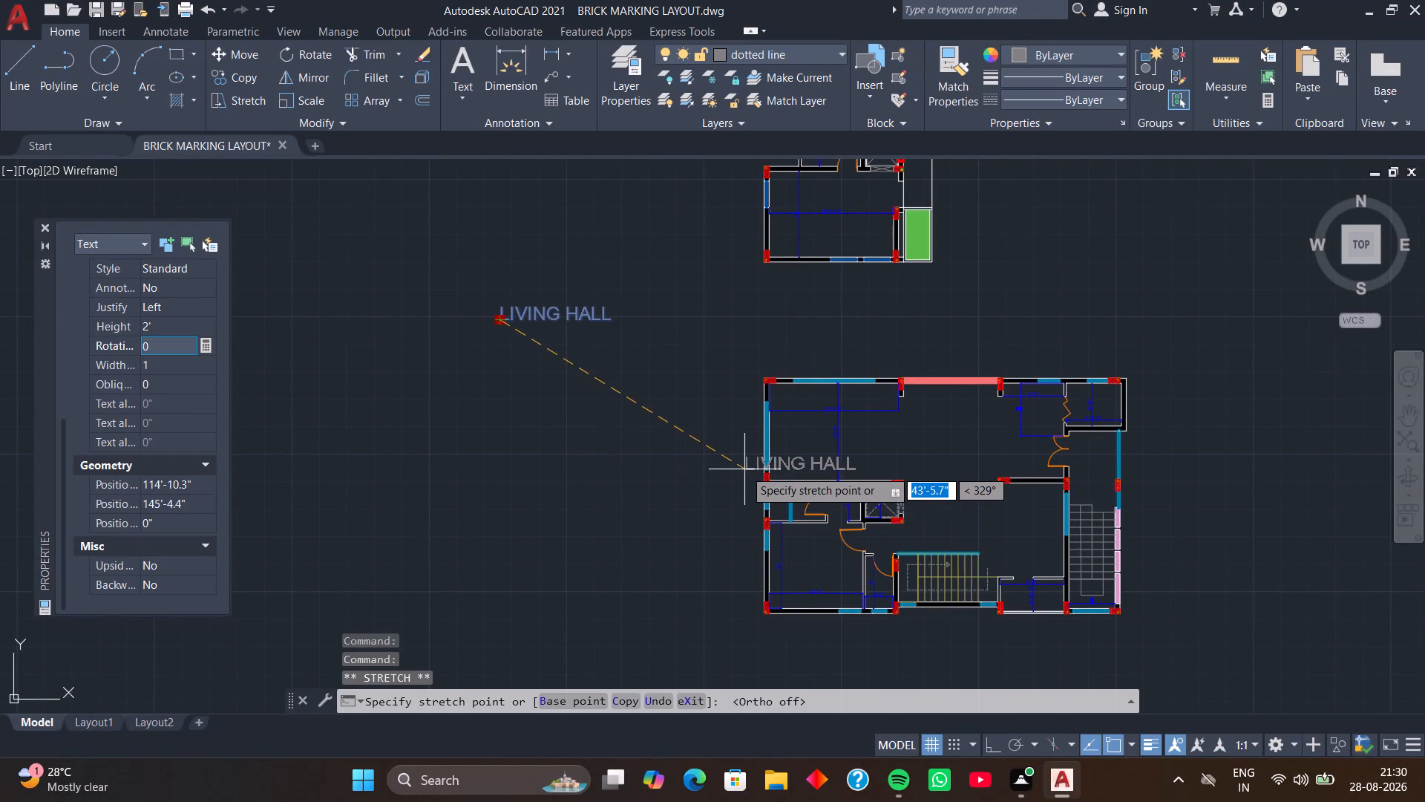
scroll(805, 434, "up", 1)
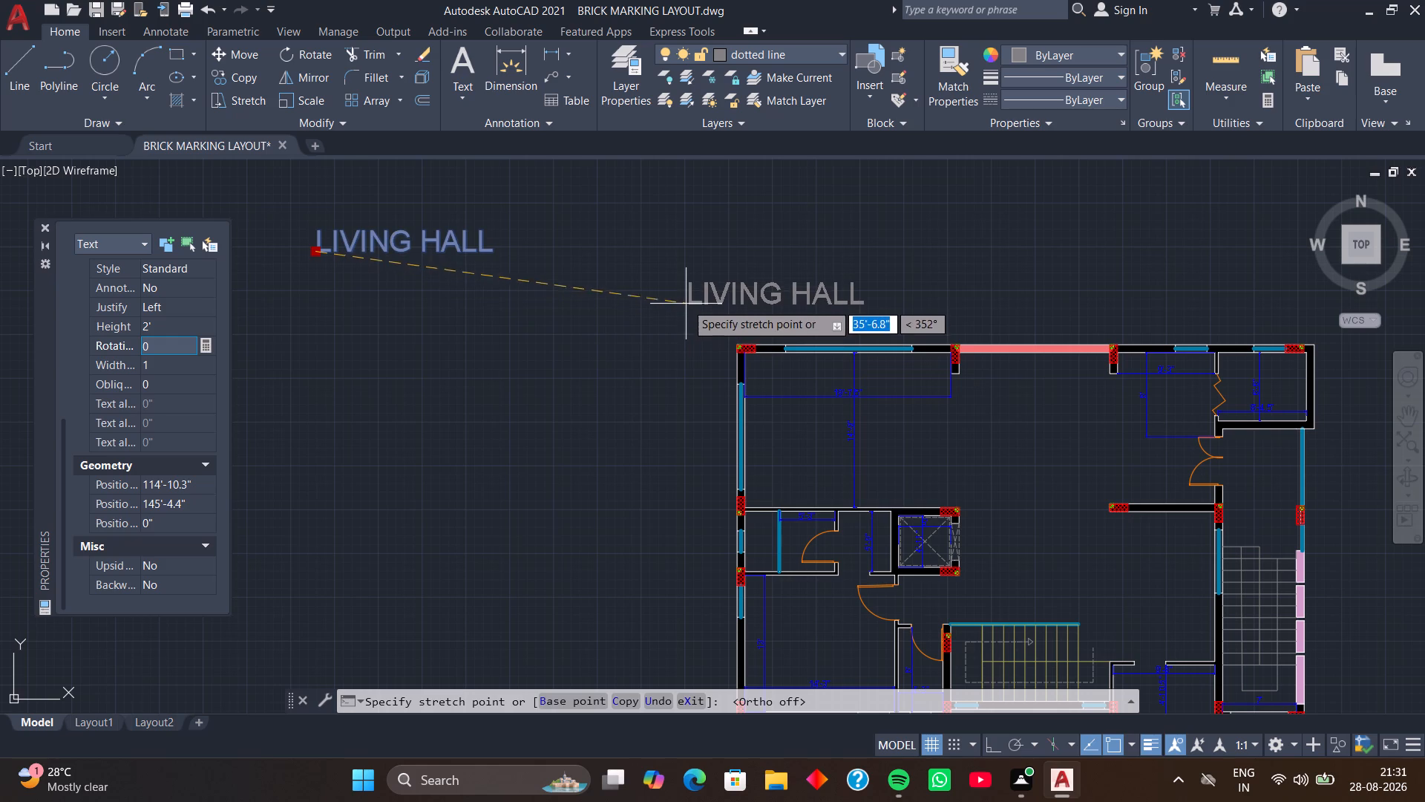
left_click(686, 301)
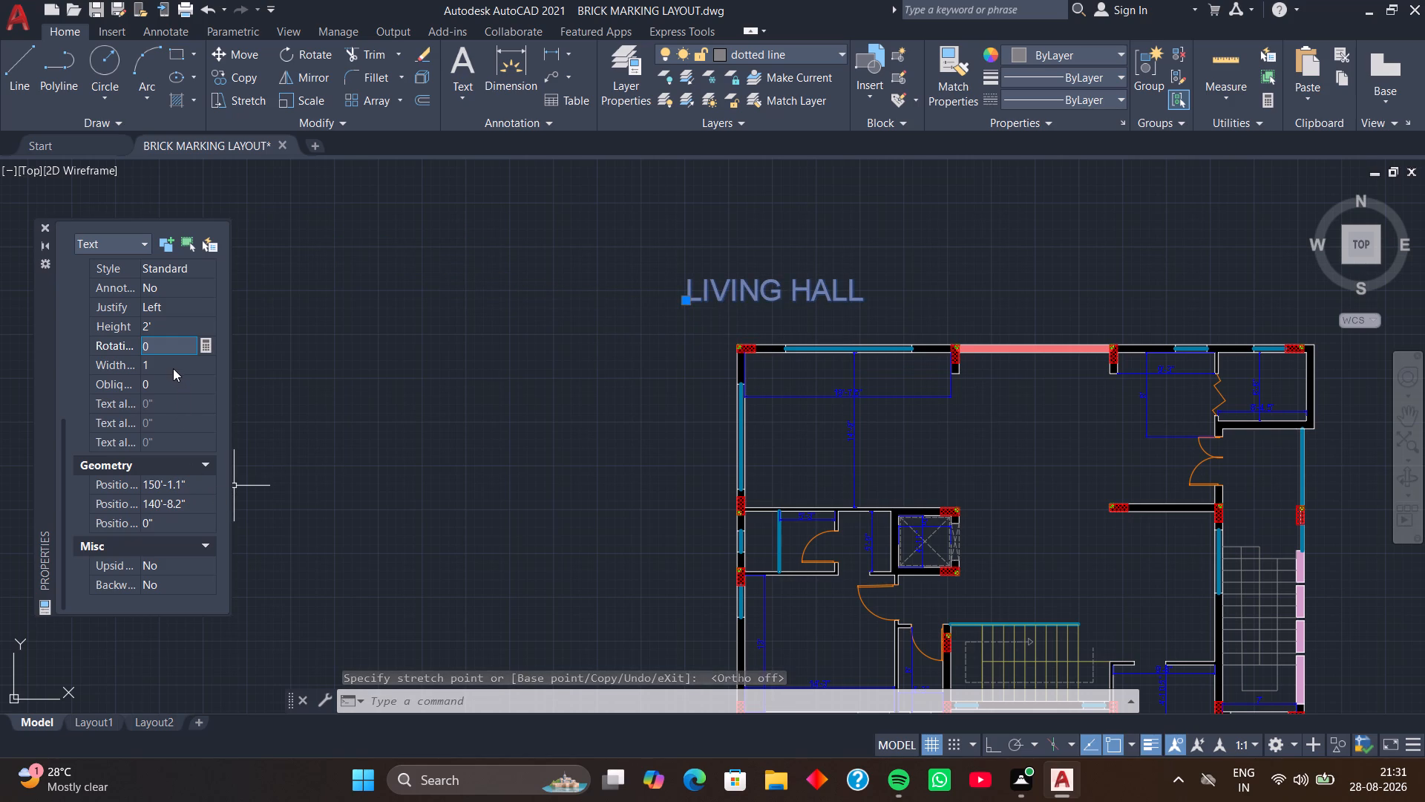
Set the LIVING HALL text height to 1'.
left_click(172, 324)
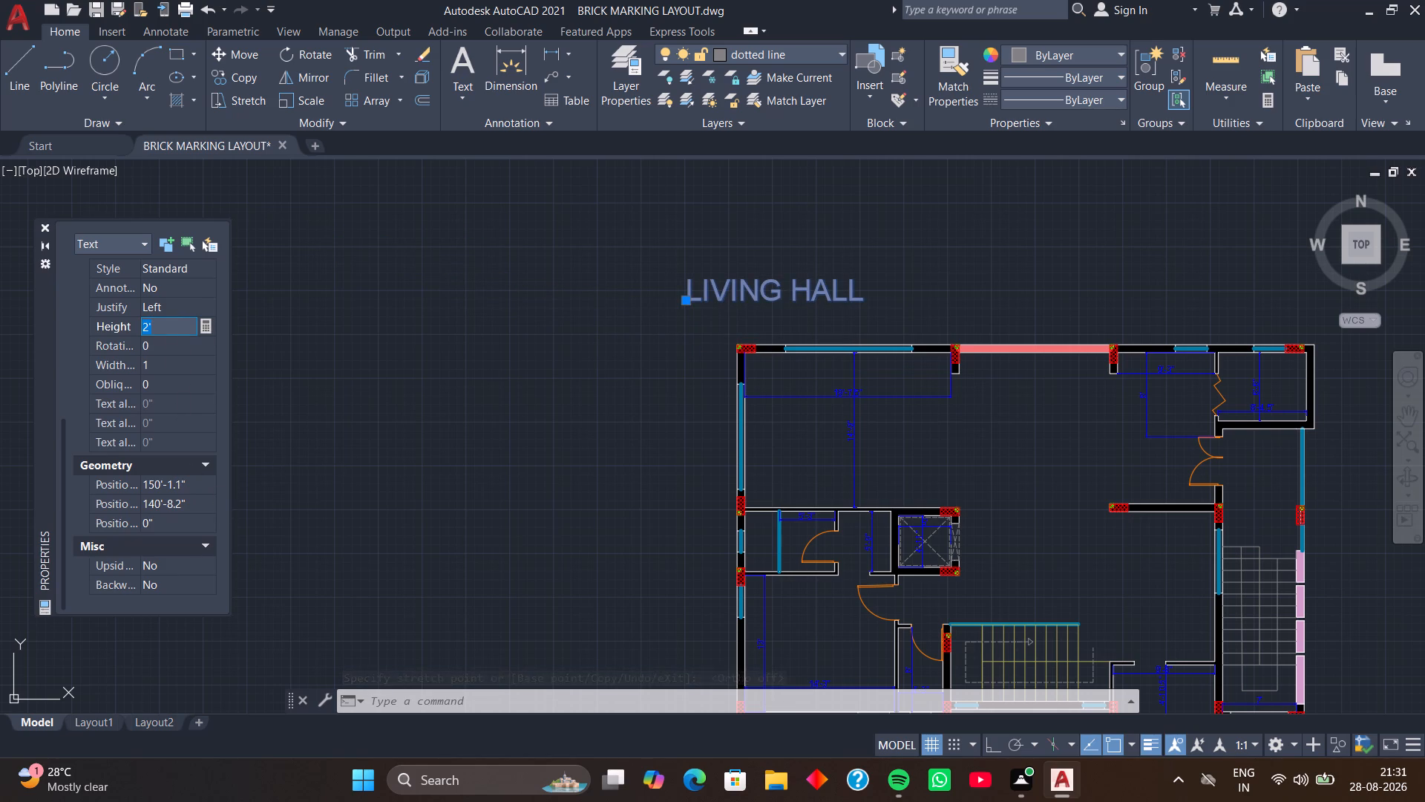
type("1'")
key("Return")
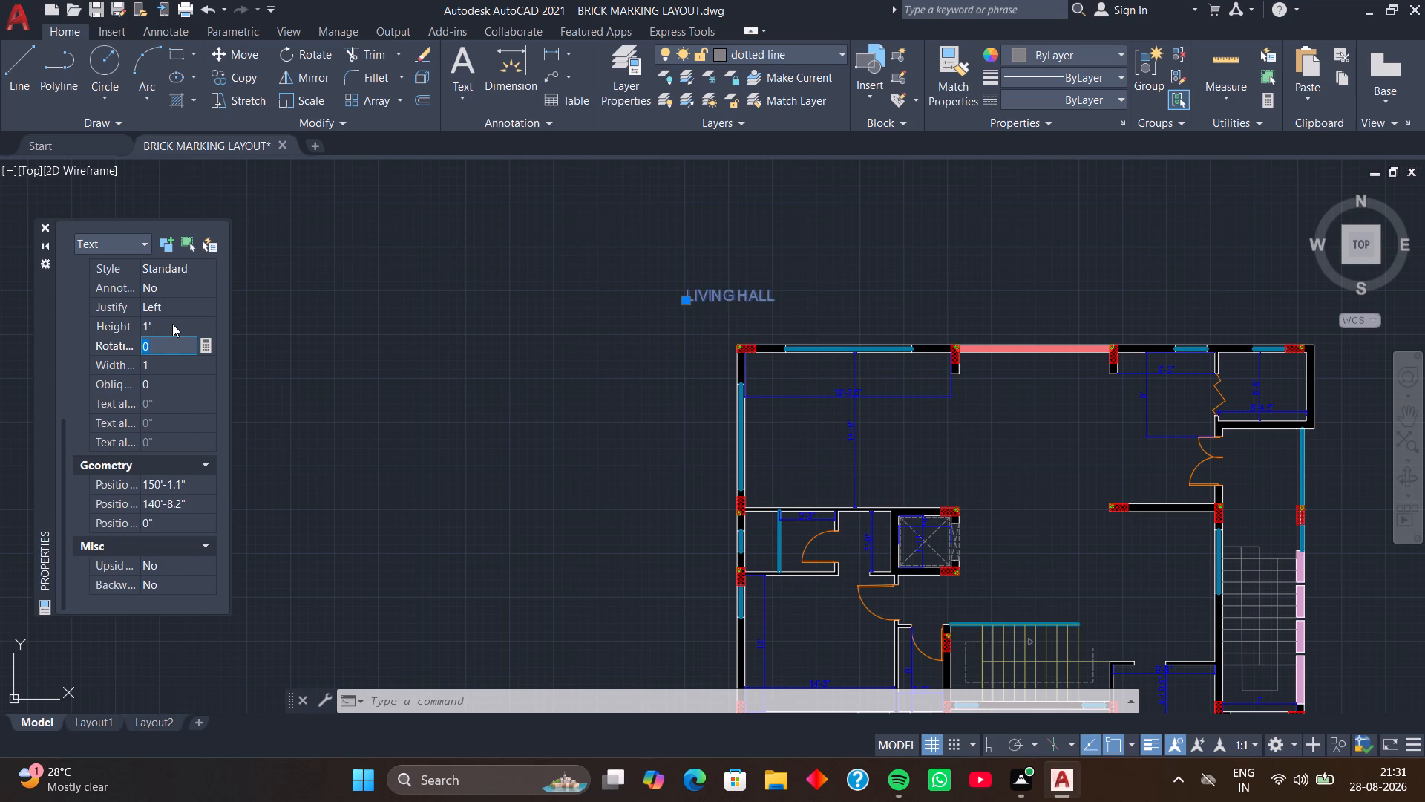
Move the LIVING HALL text into the large northwest room of the lower floor plan, below its horizontal dimension.
left_click(683, 301)
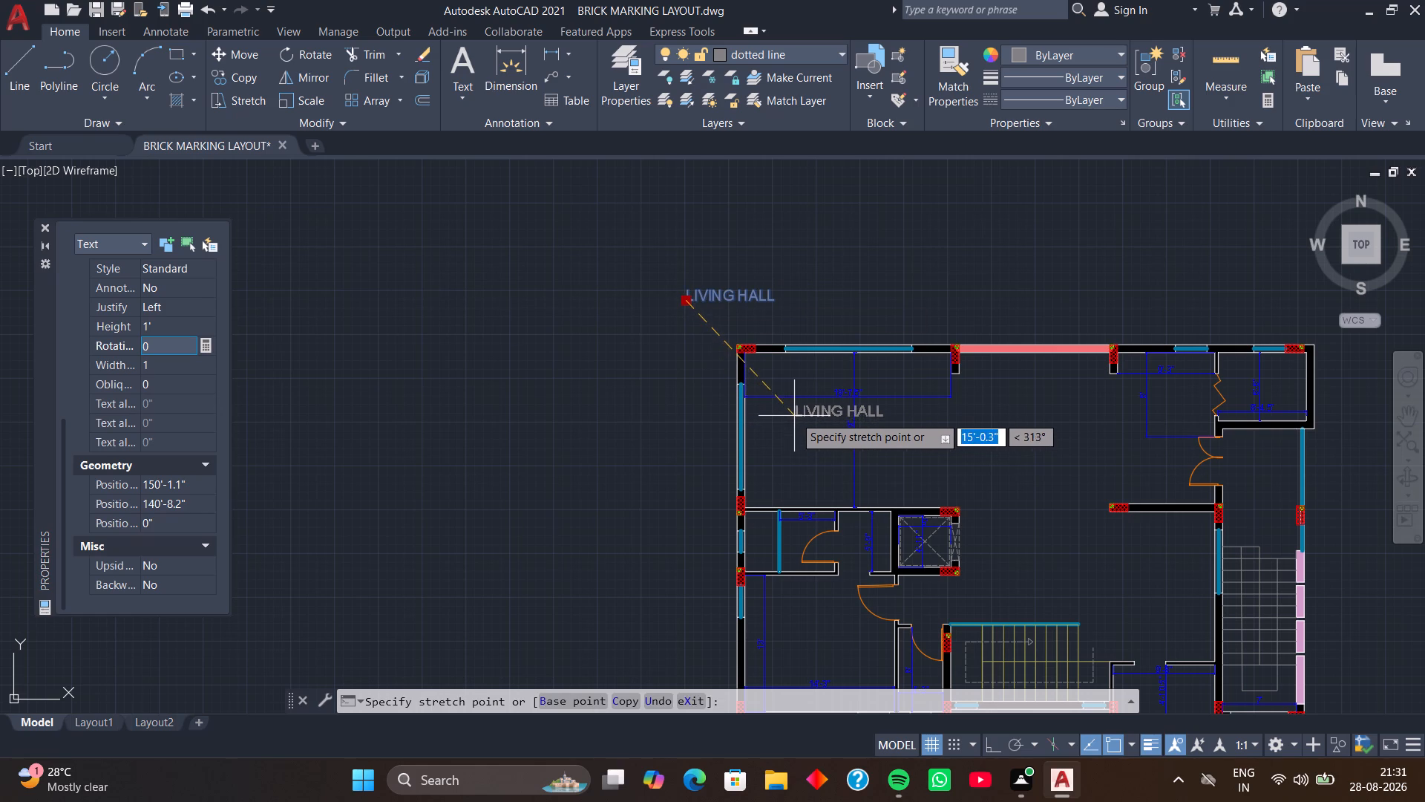
left_click(800, 453)
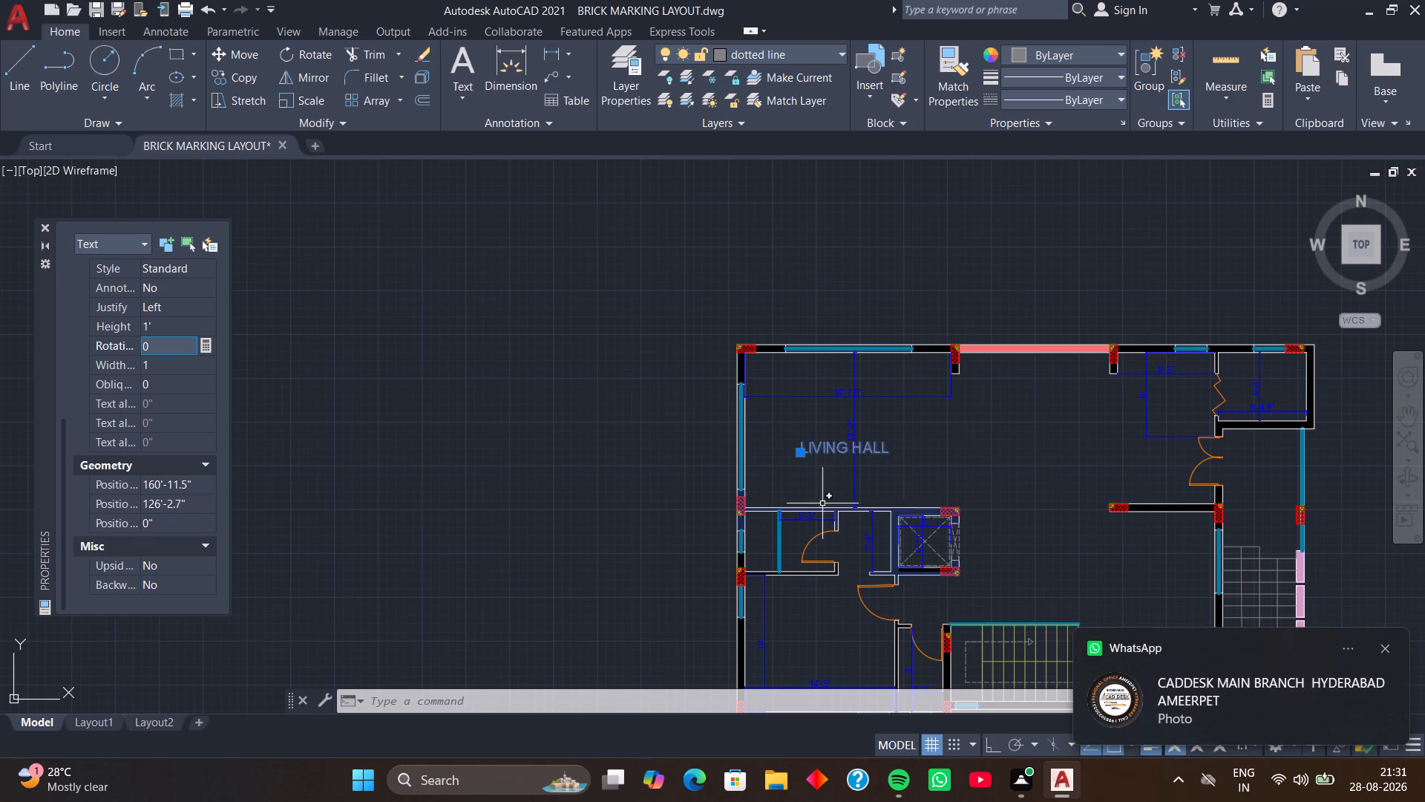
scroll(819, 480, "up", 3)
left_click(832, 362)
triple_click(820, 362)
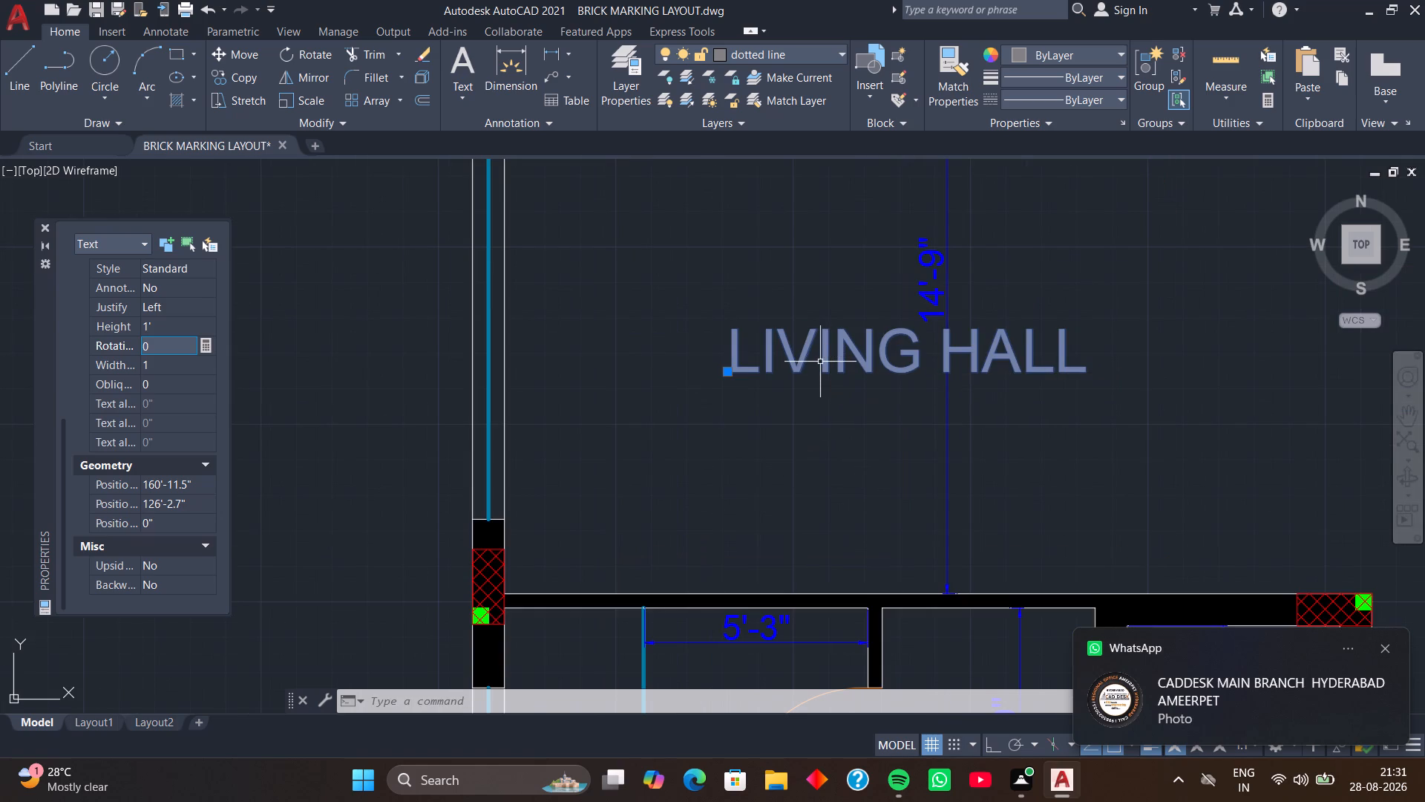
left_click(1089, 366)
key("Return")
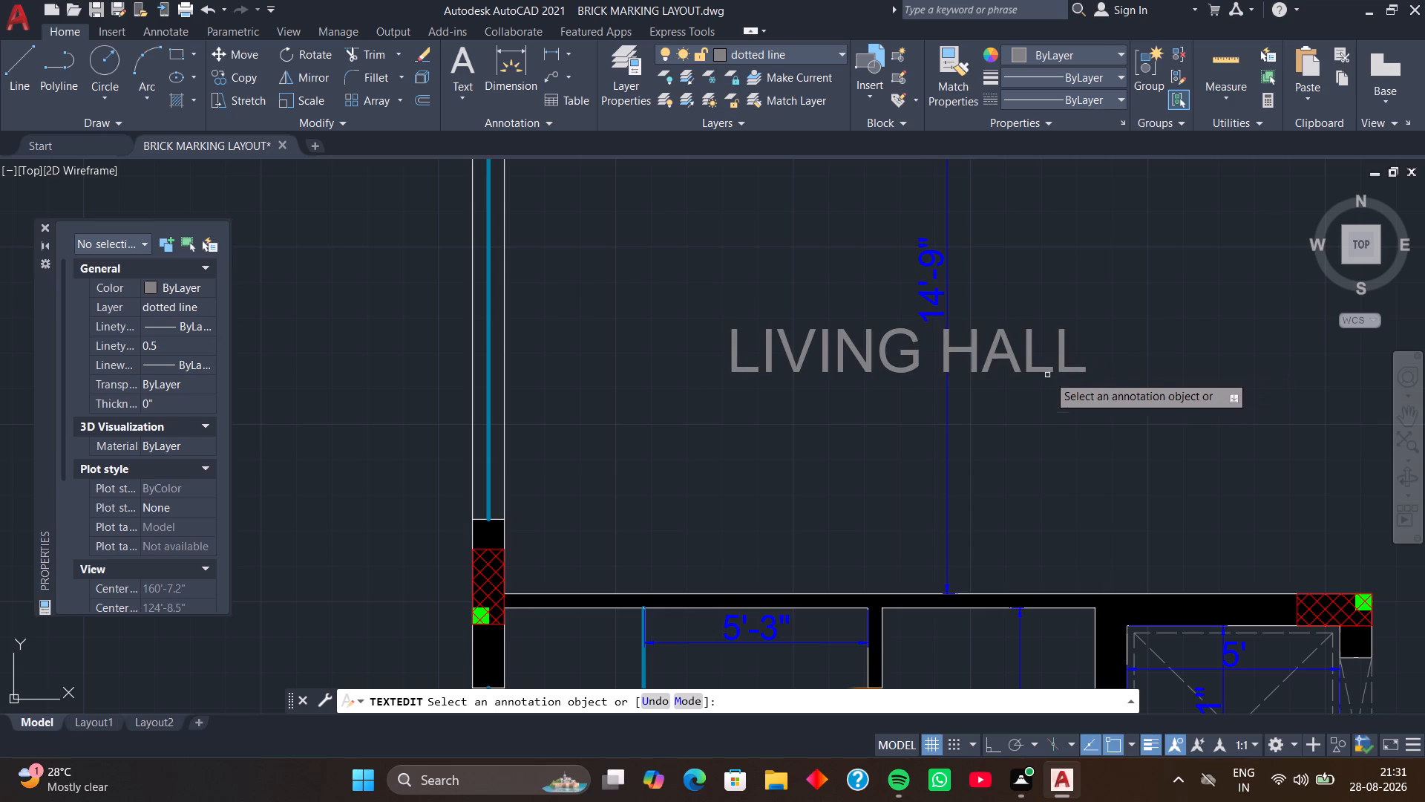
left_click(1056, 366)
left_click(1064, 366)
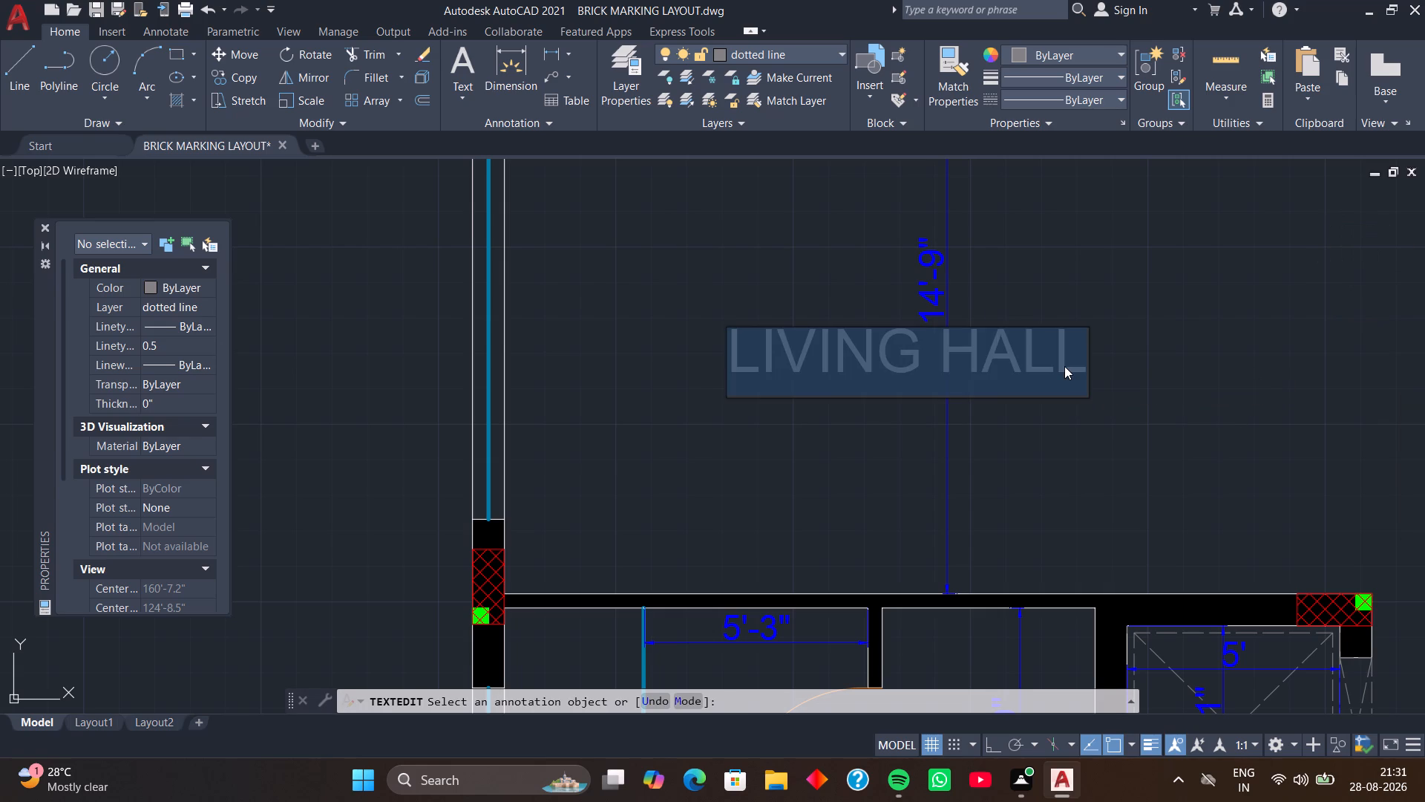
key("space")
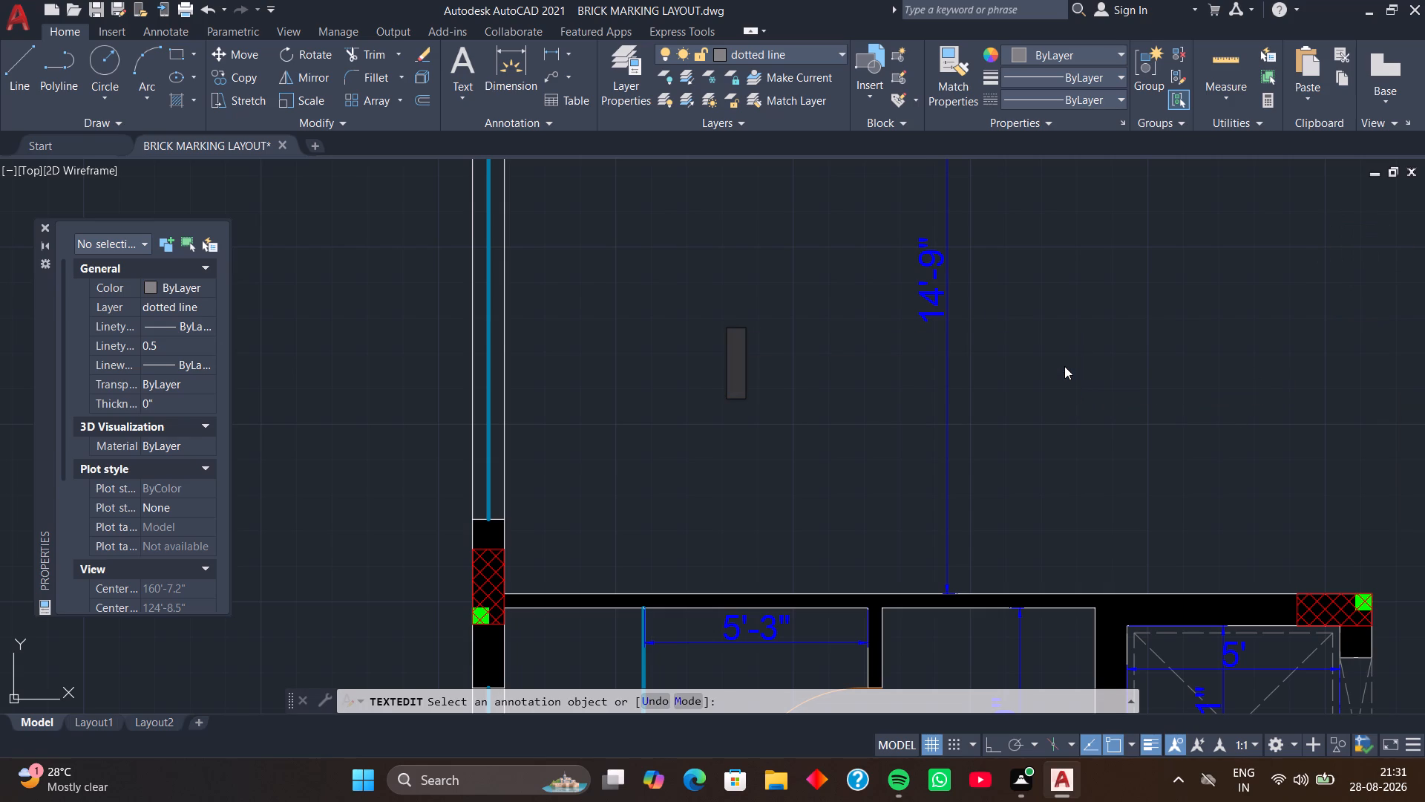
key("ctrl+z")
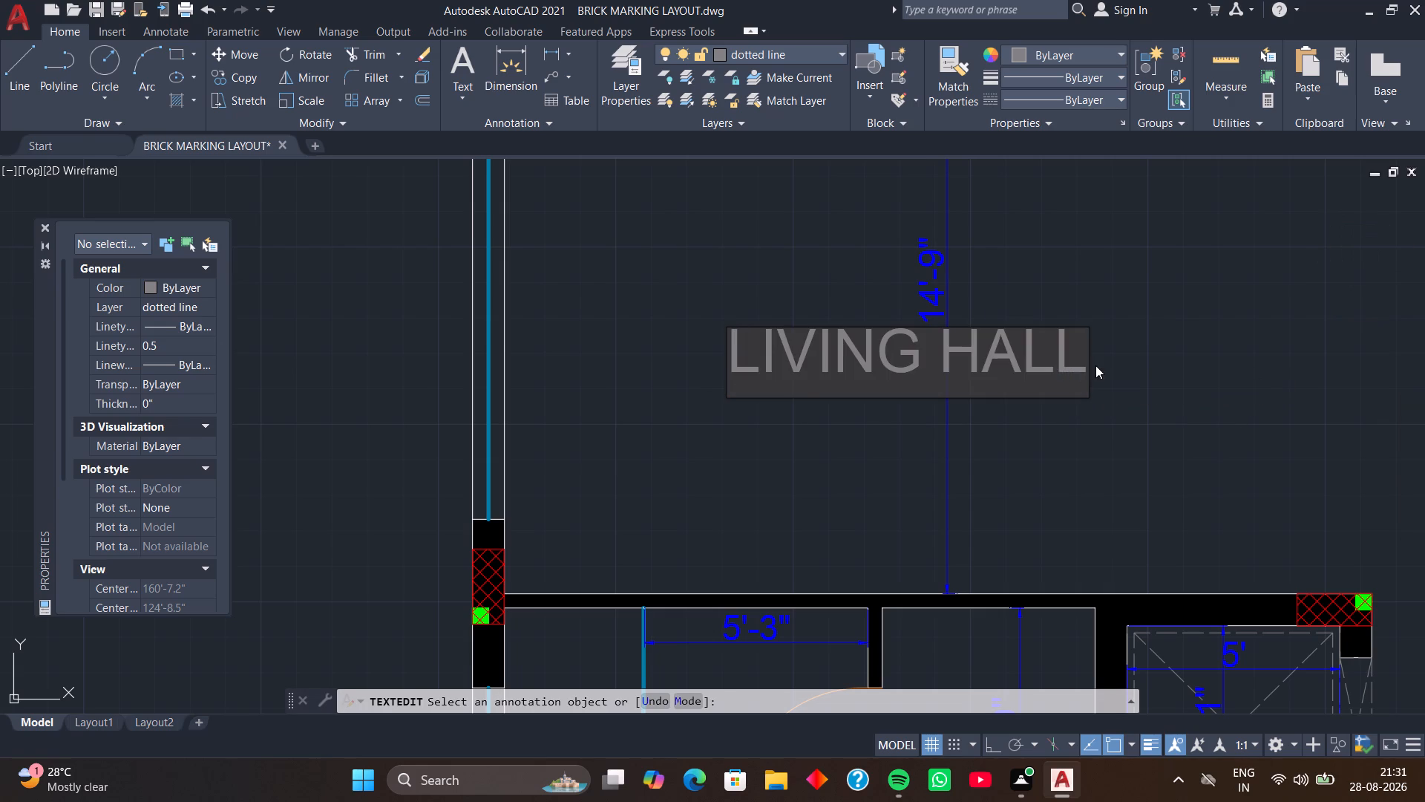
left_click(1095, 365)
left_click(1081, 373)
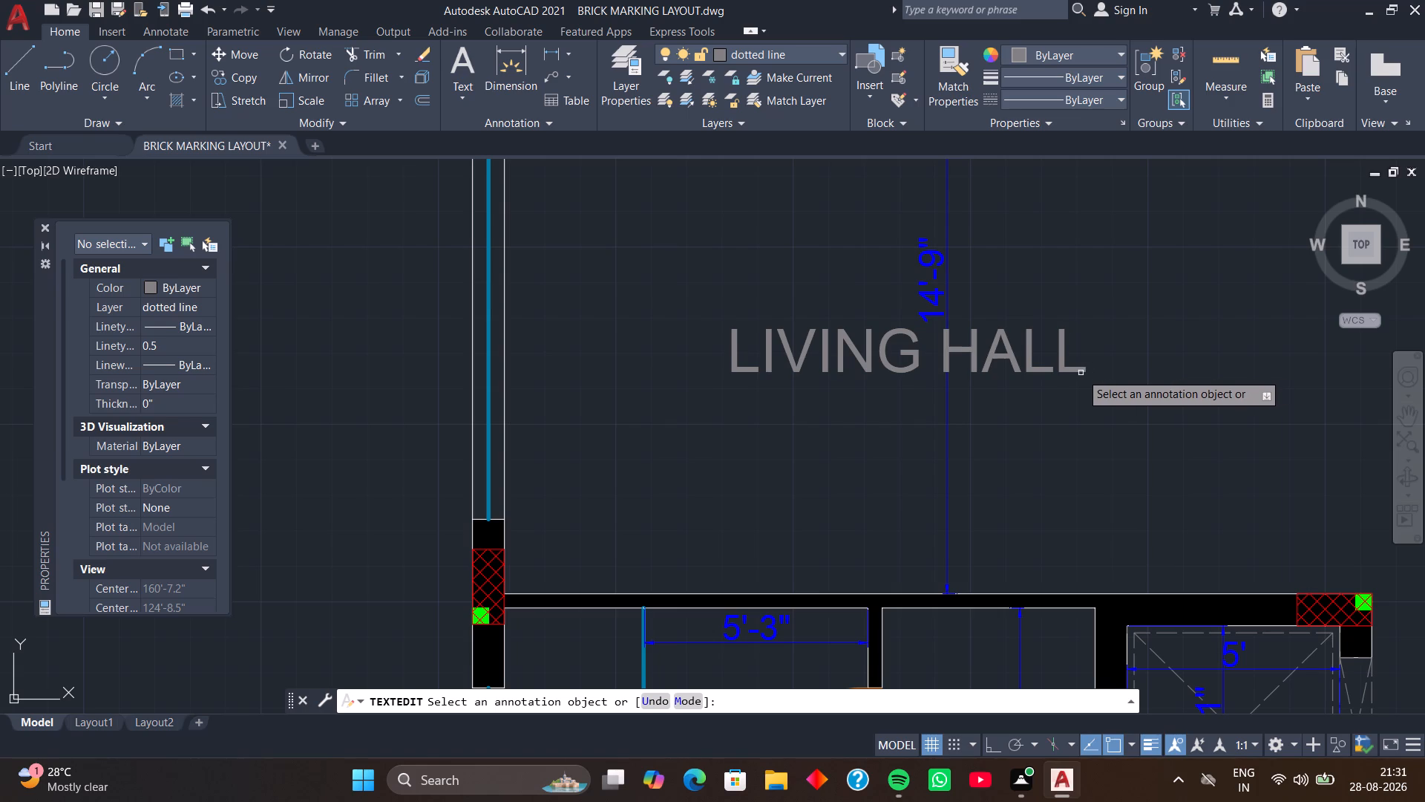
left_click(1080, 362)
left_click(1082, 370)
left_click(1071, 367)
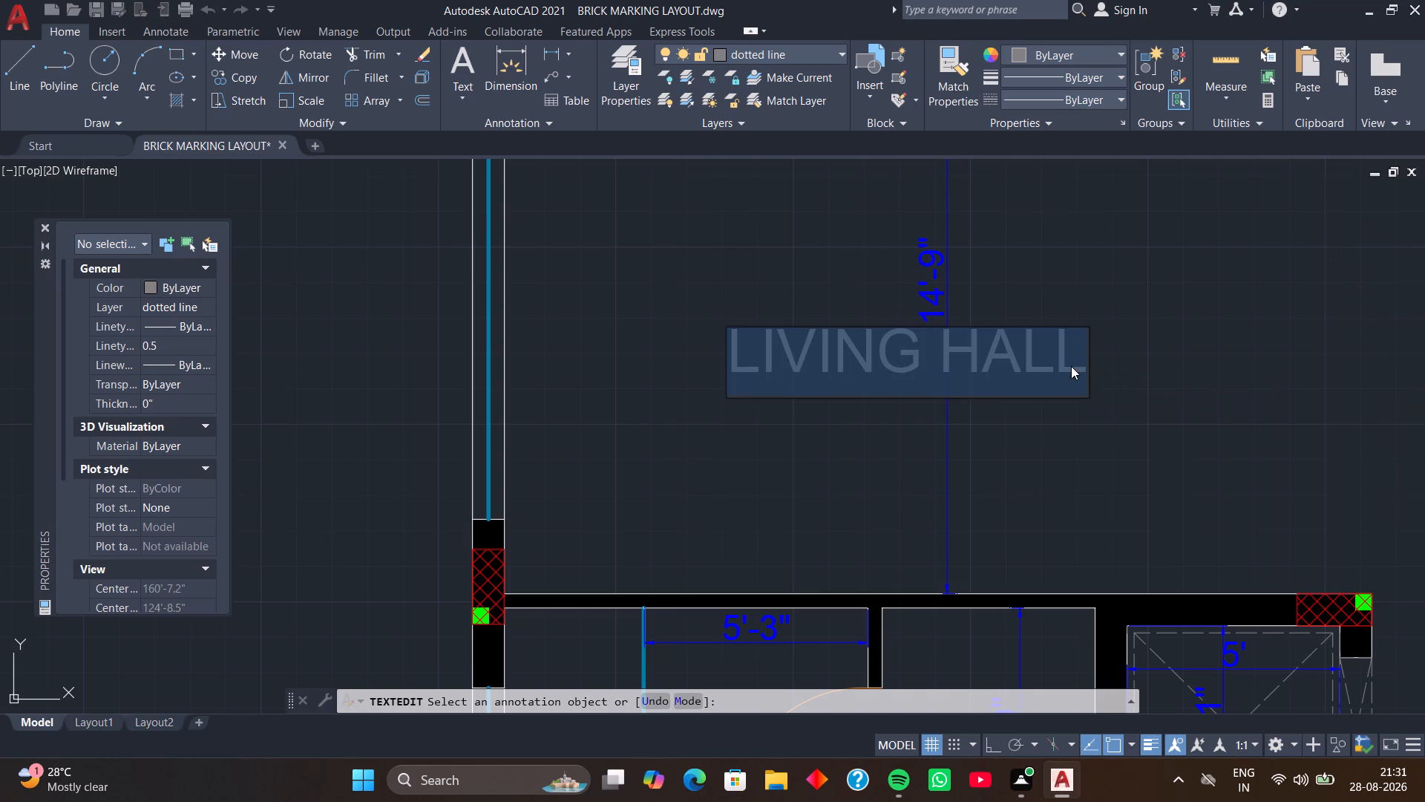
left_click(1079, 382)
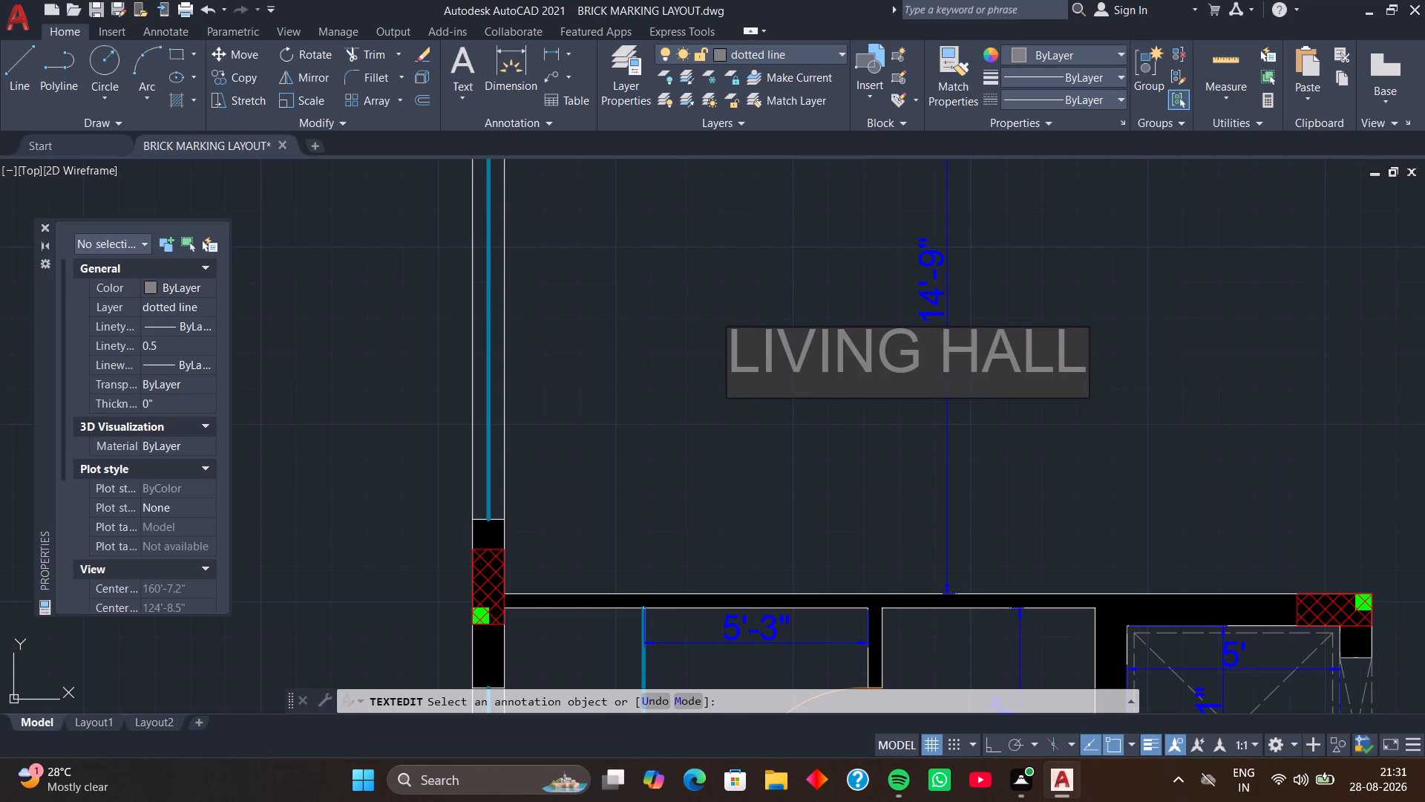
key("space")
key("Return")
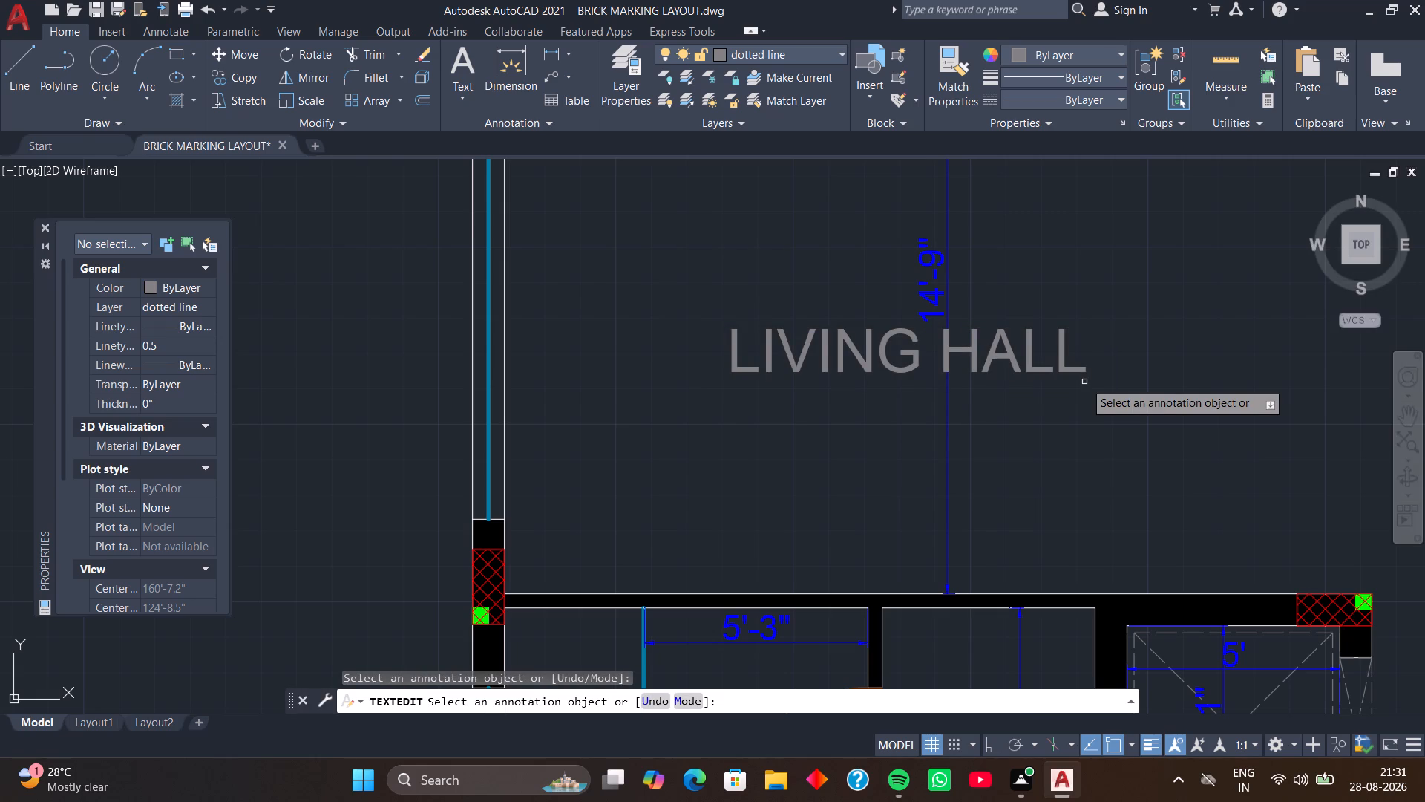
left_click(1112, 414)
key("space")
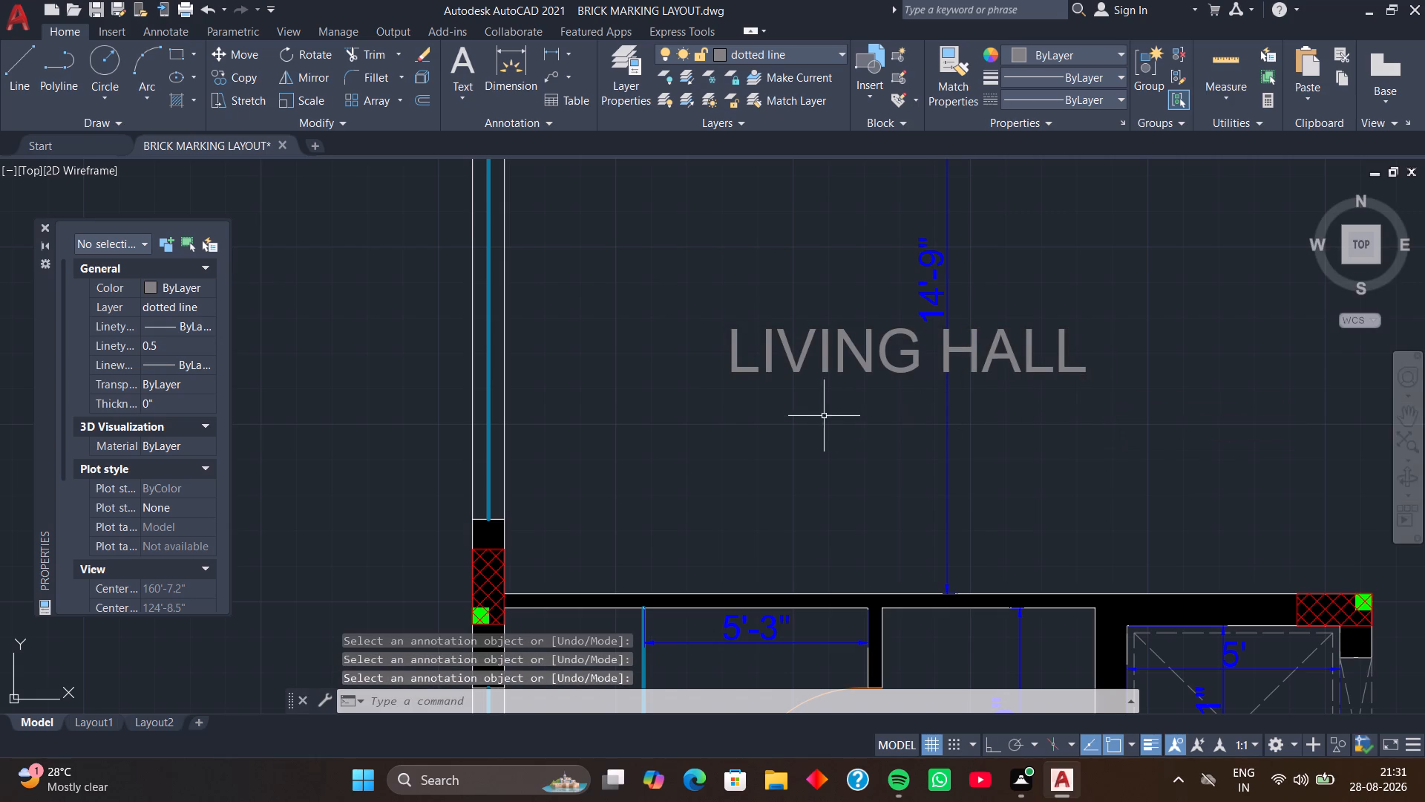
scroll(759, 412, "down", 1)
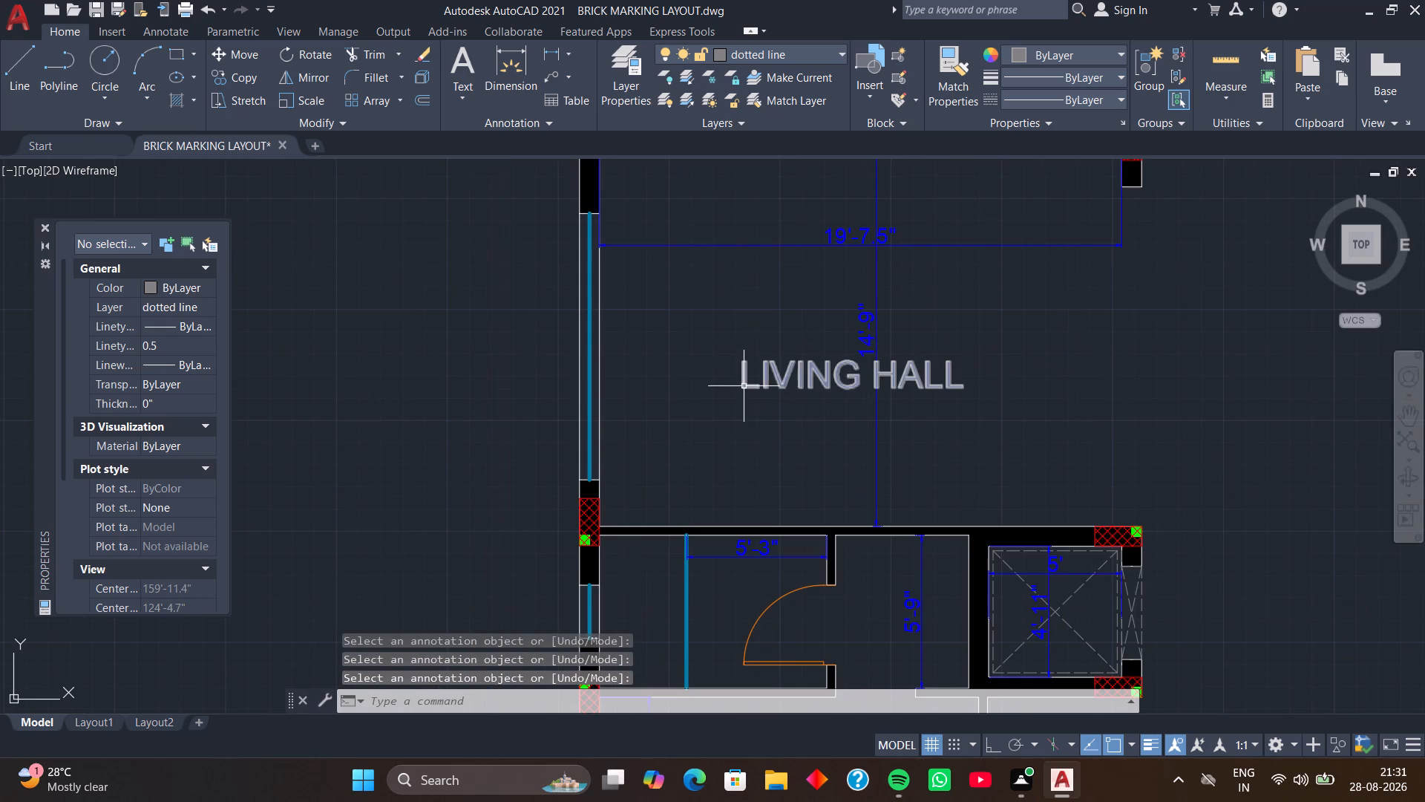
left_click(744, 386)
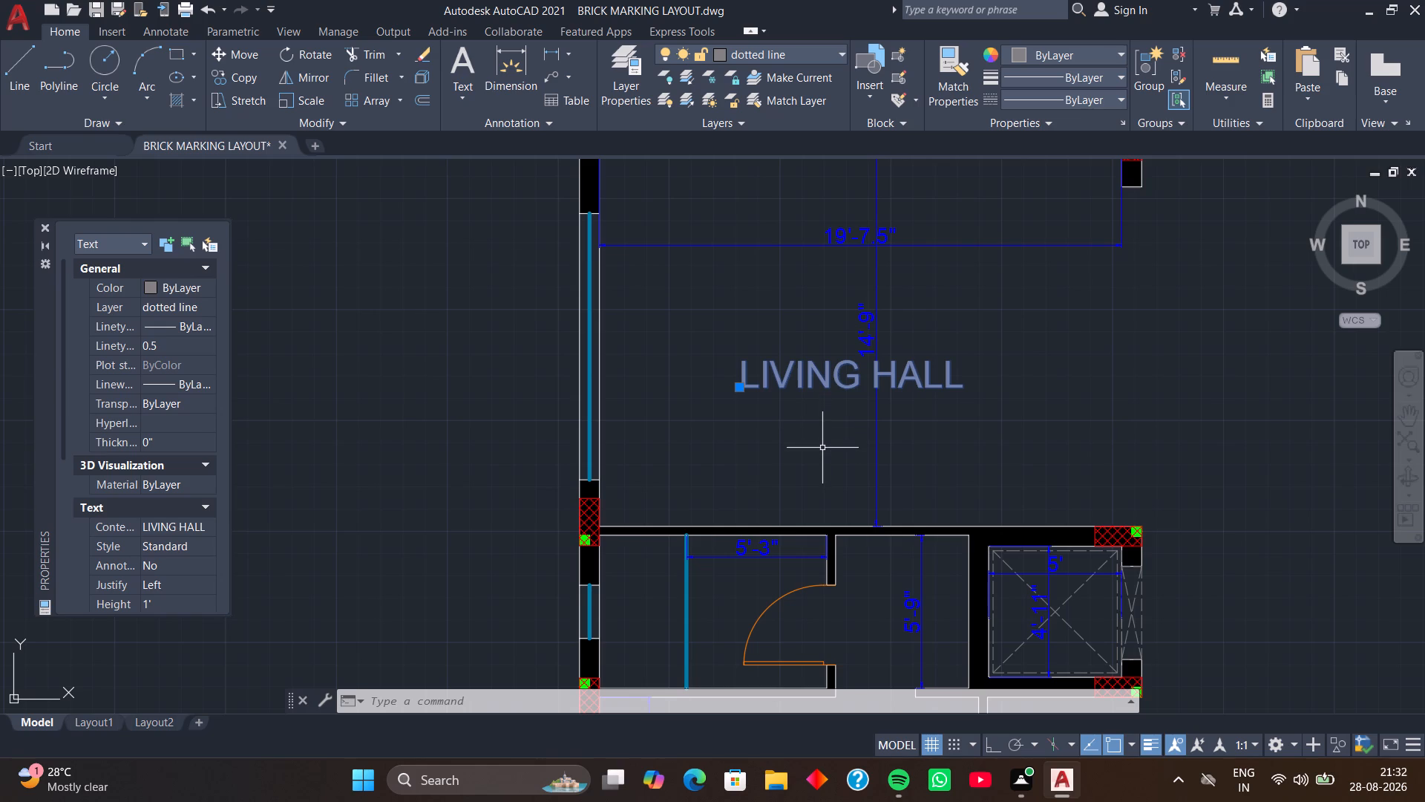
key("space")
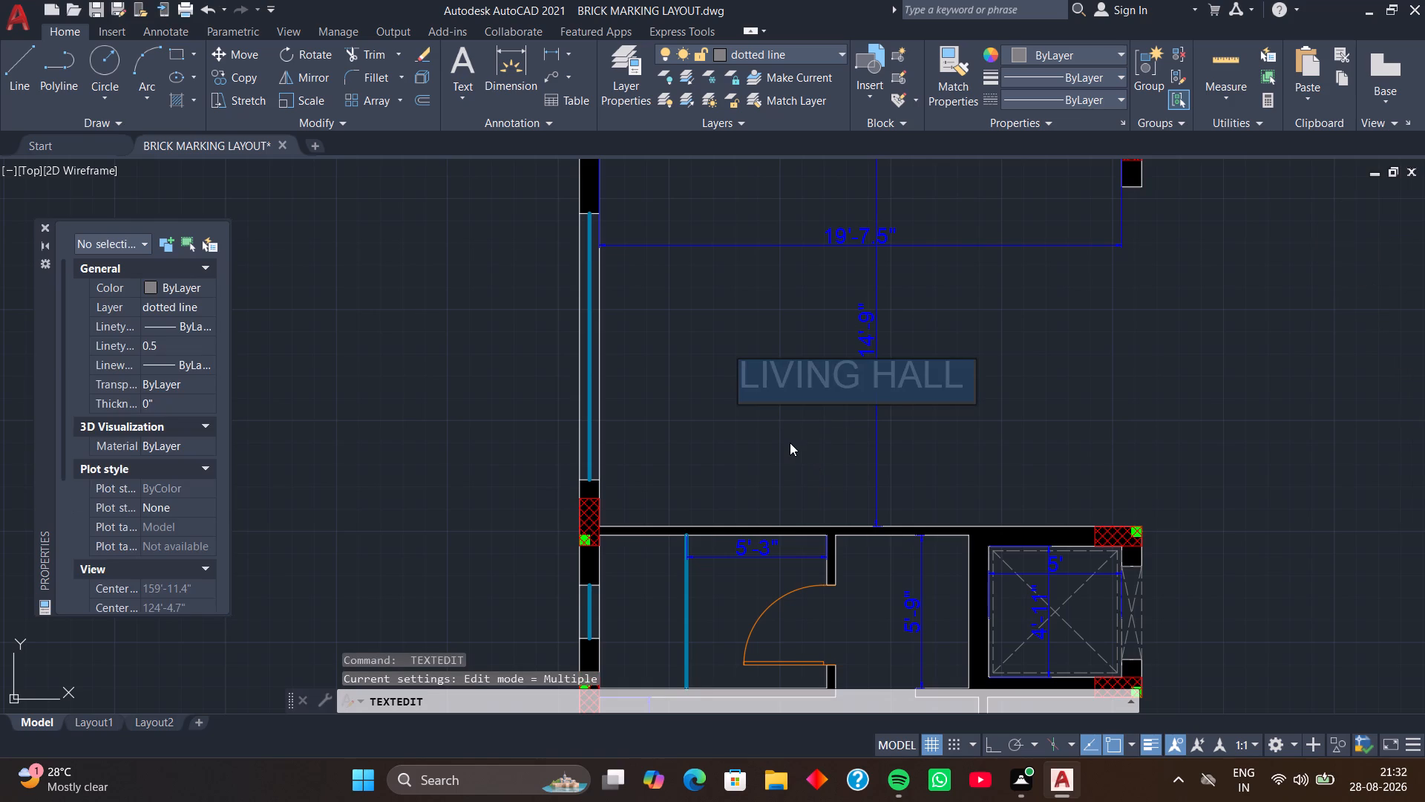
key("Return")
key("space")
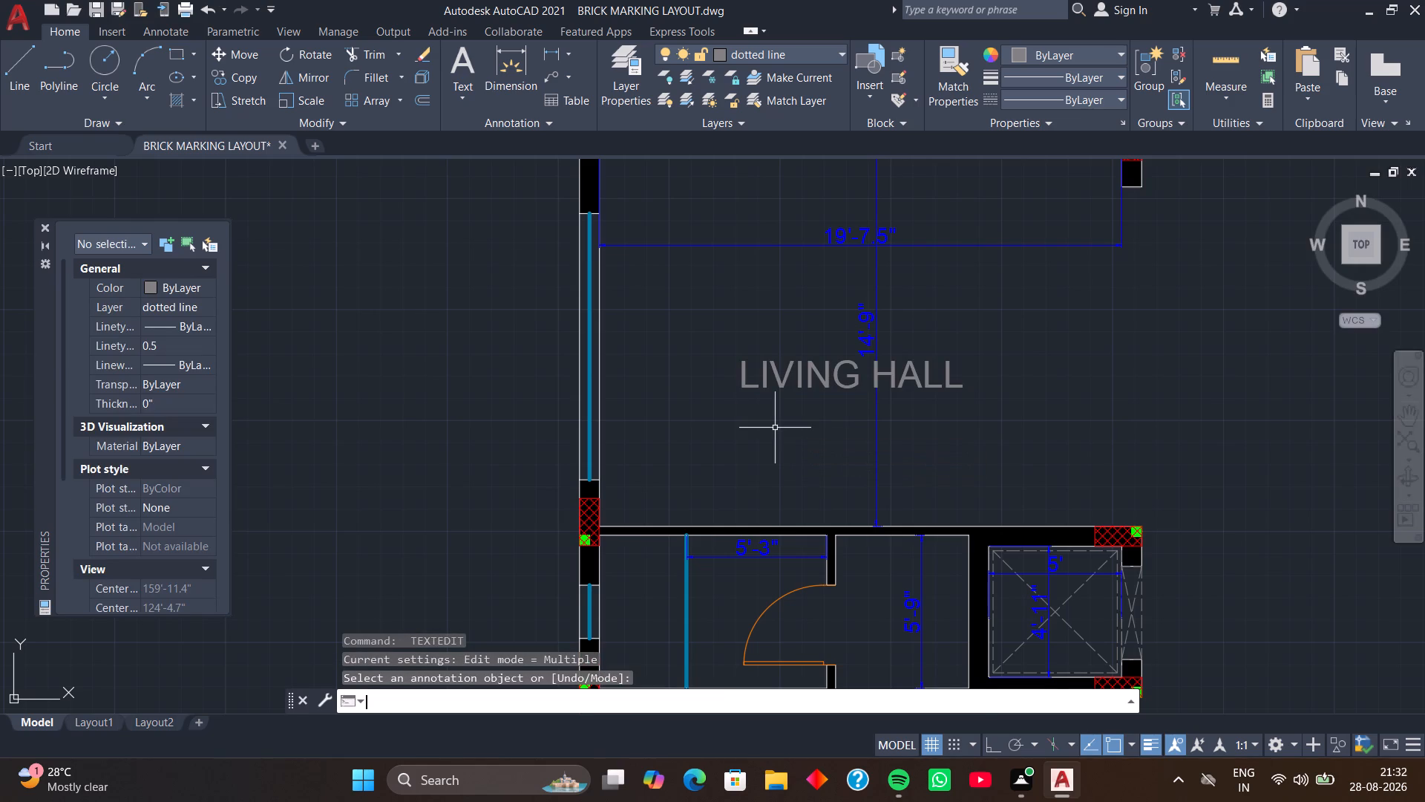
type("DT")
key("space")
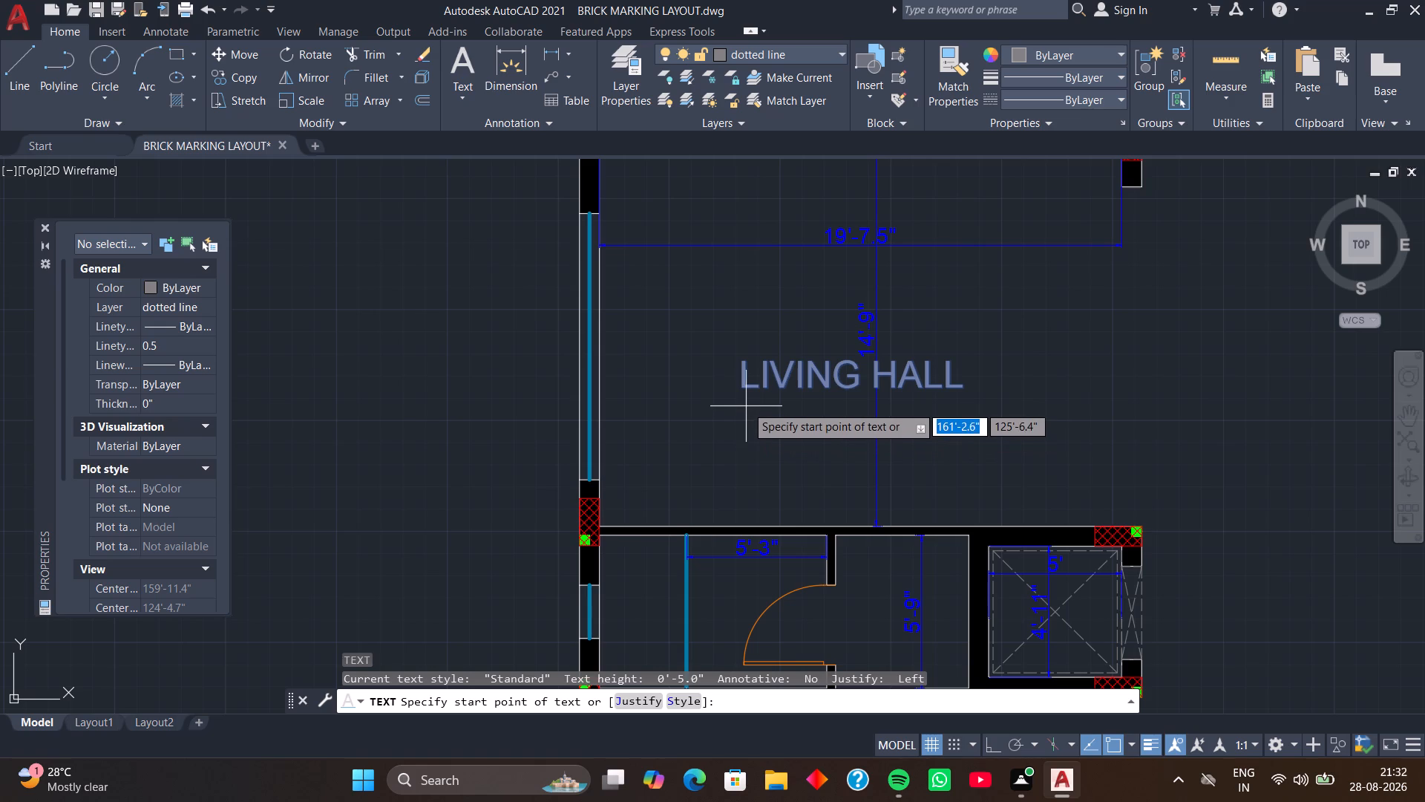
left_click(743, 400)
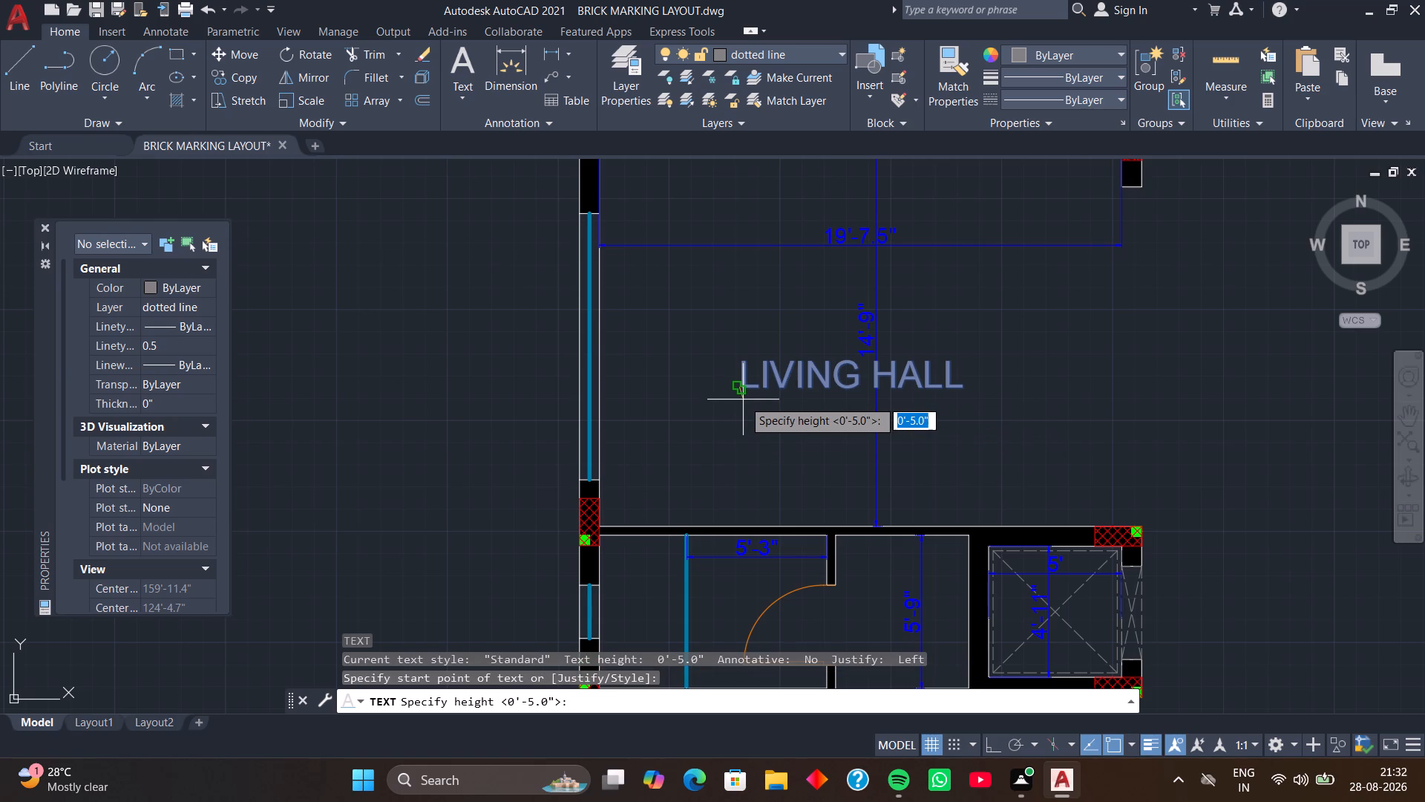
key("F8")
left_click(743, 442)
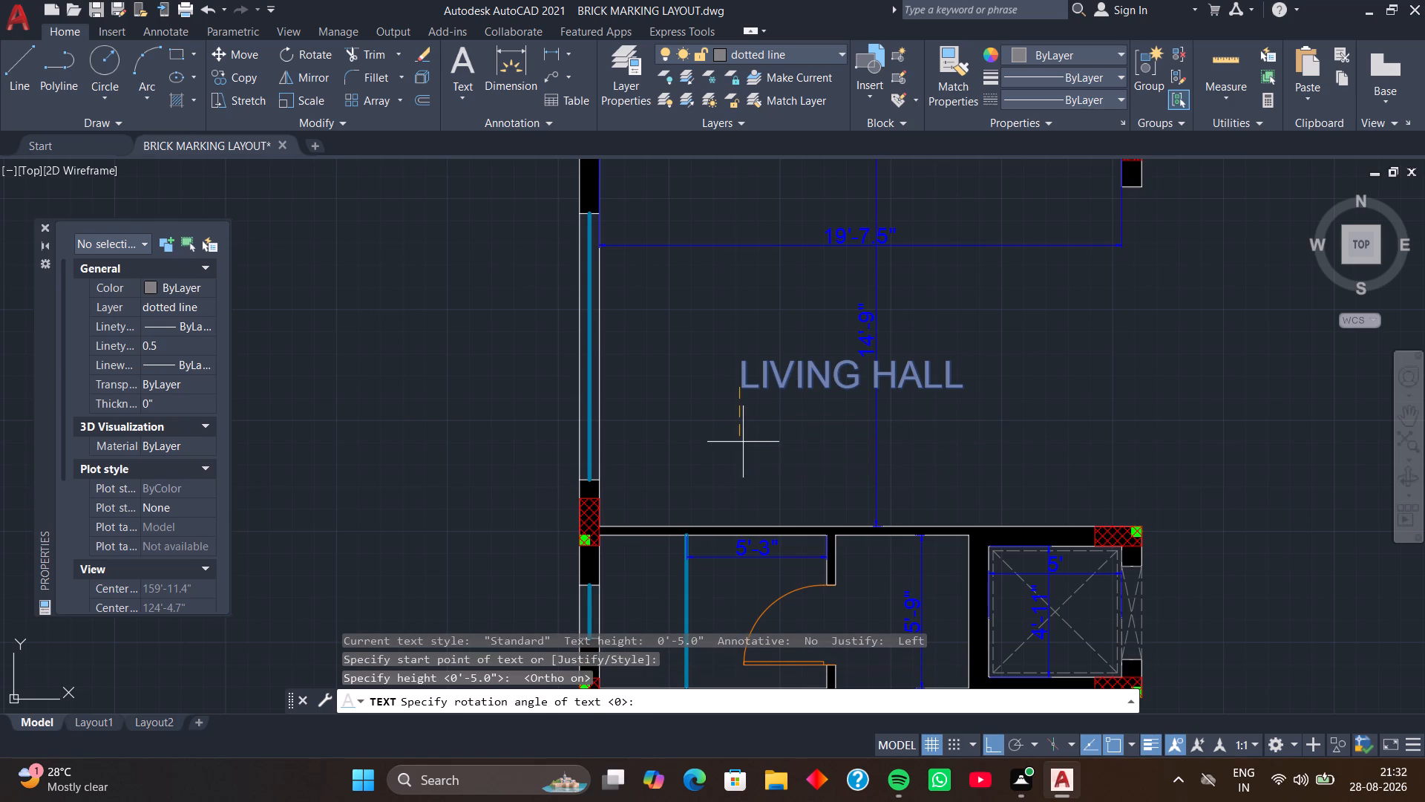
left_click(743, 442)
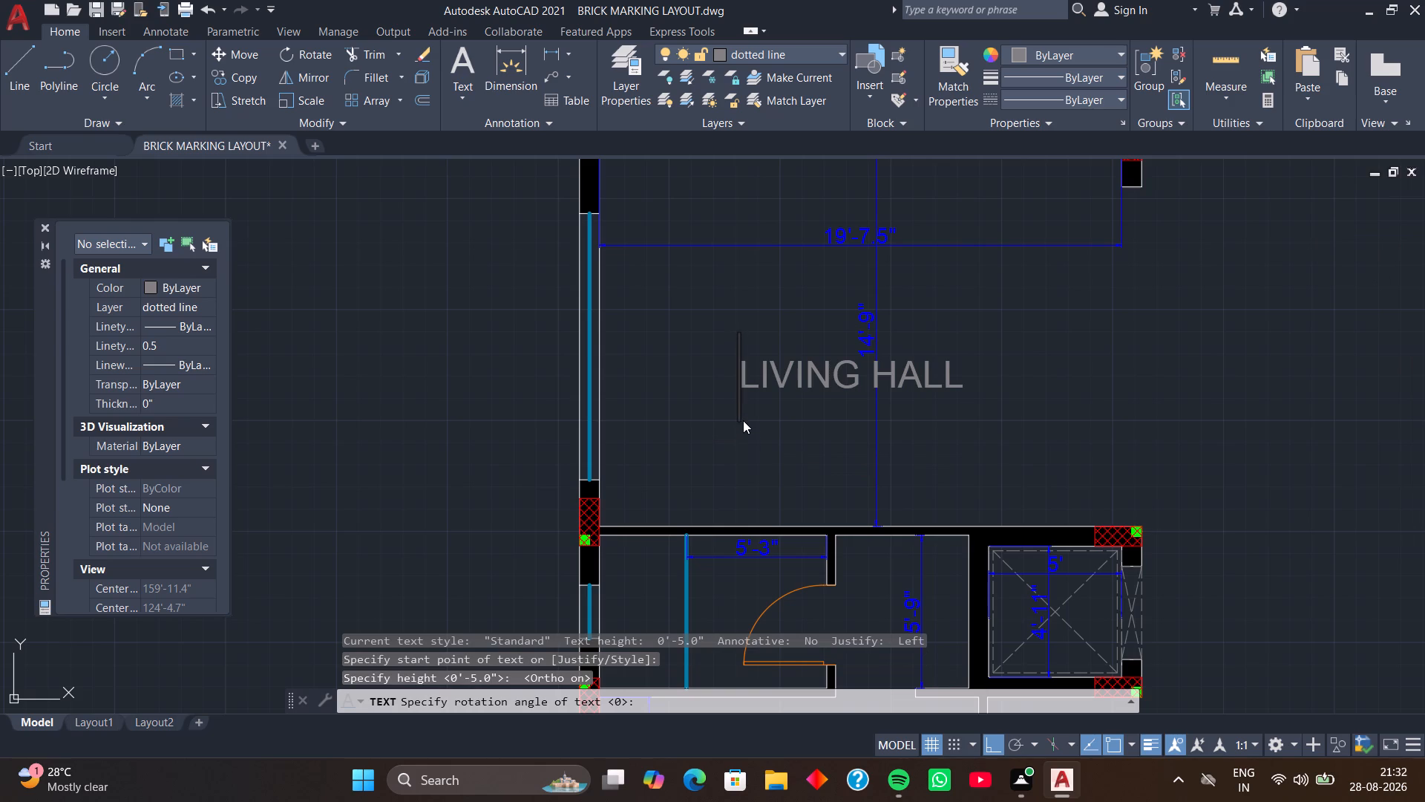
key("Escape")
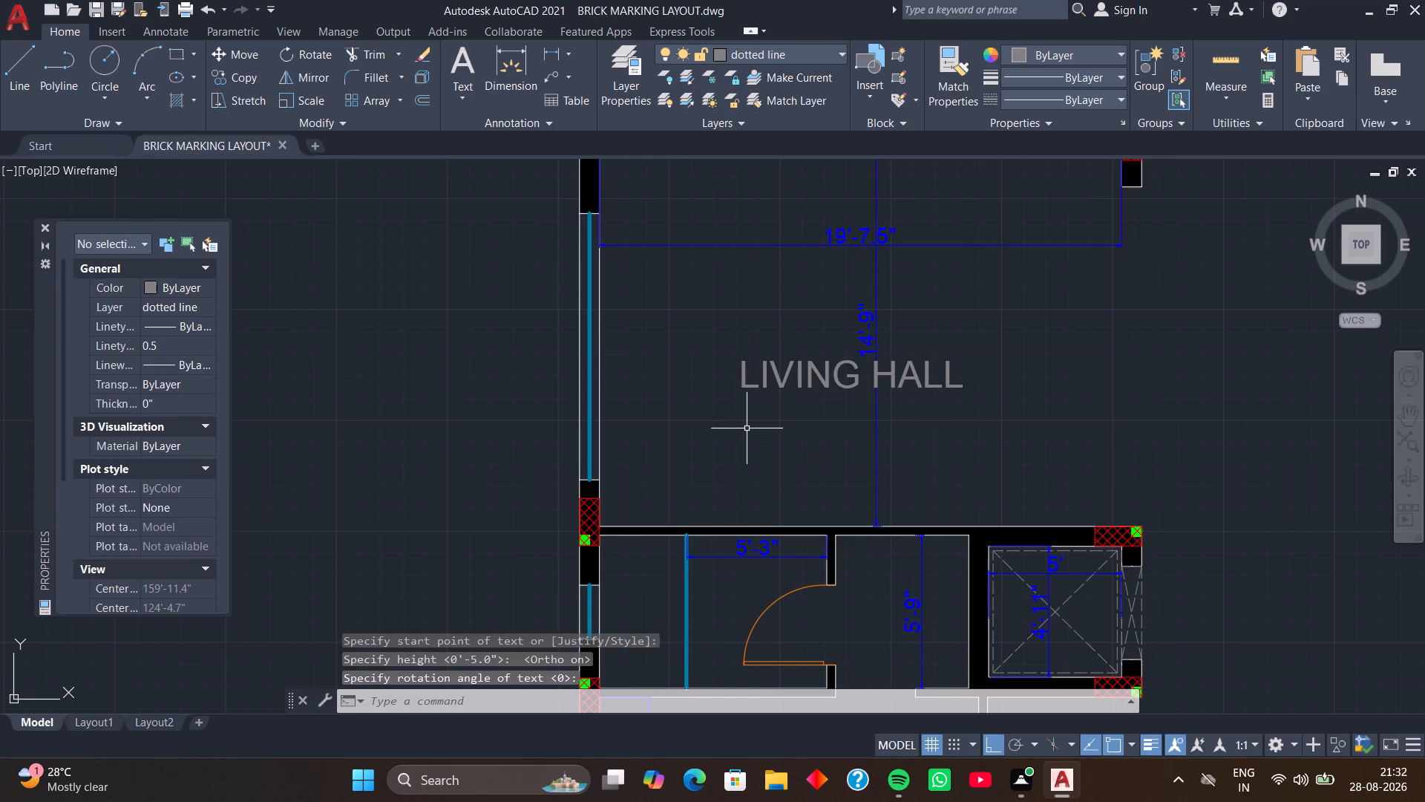
Add single-line text 19'7.5"X14'9 just below the LIVING HALL label, about 1'-11" high and rotated 270 degrees.
type("DT")
key("space")
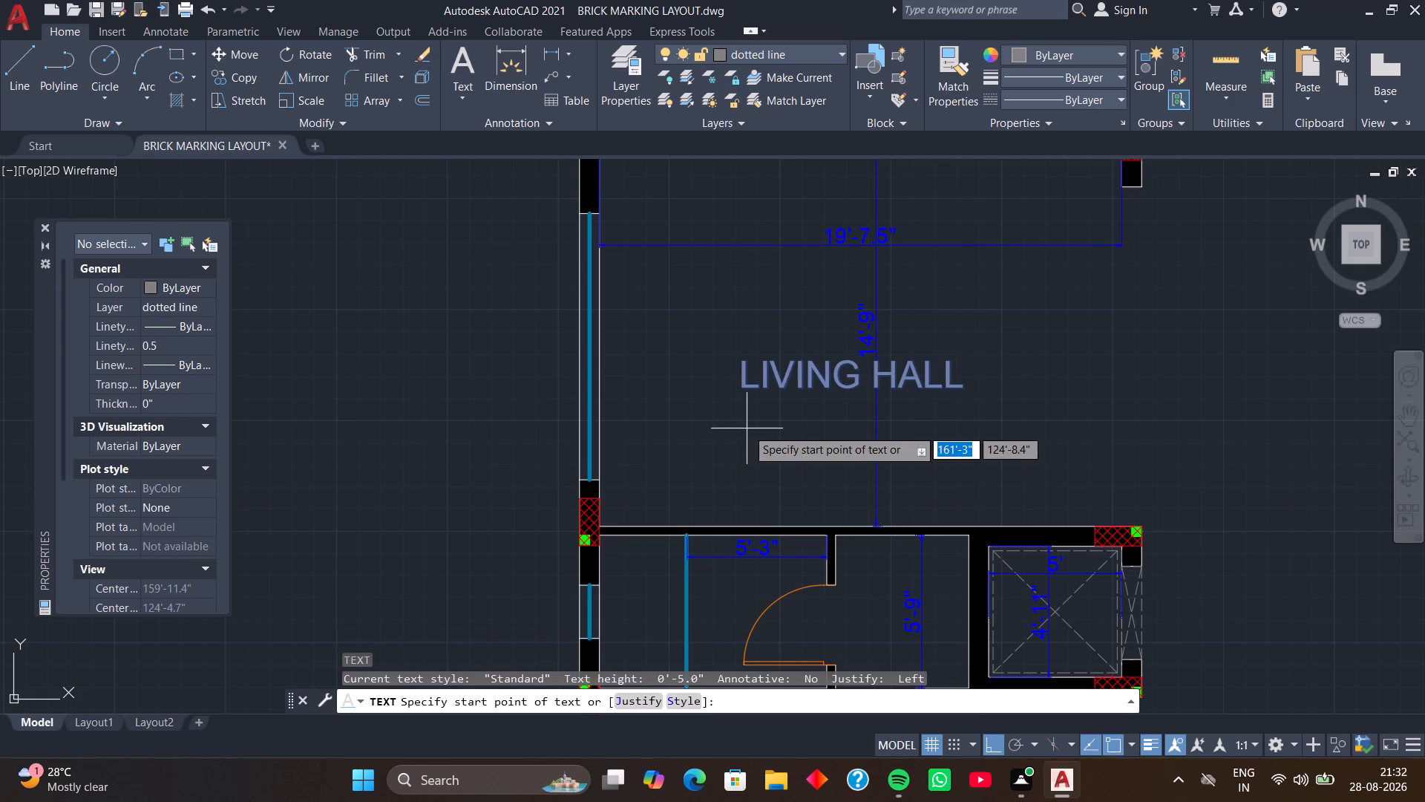
left_click(747, 428)
left_click(752, 480)
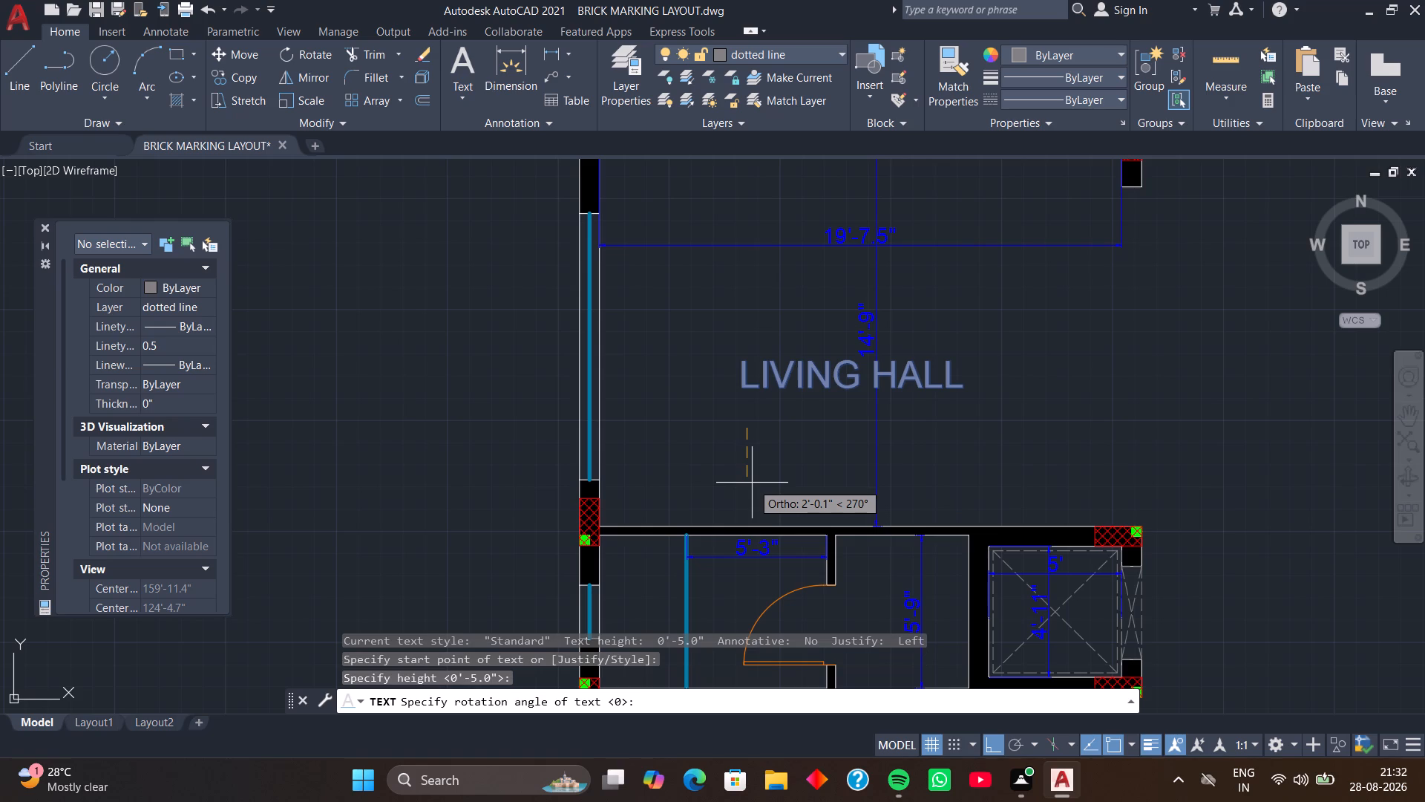
left_click(752, 483)
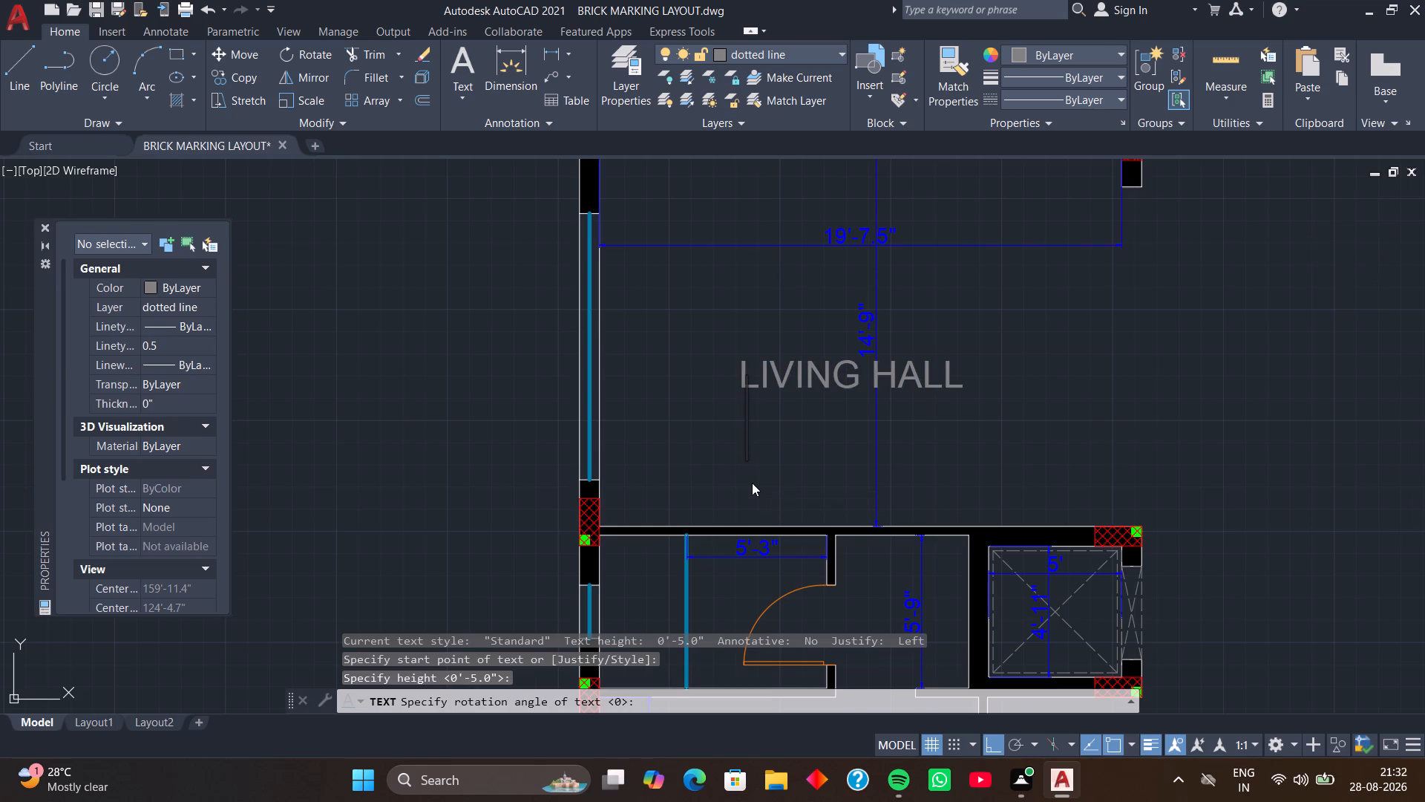
type("19")
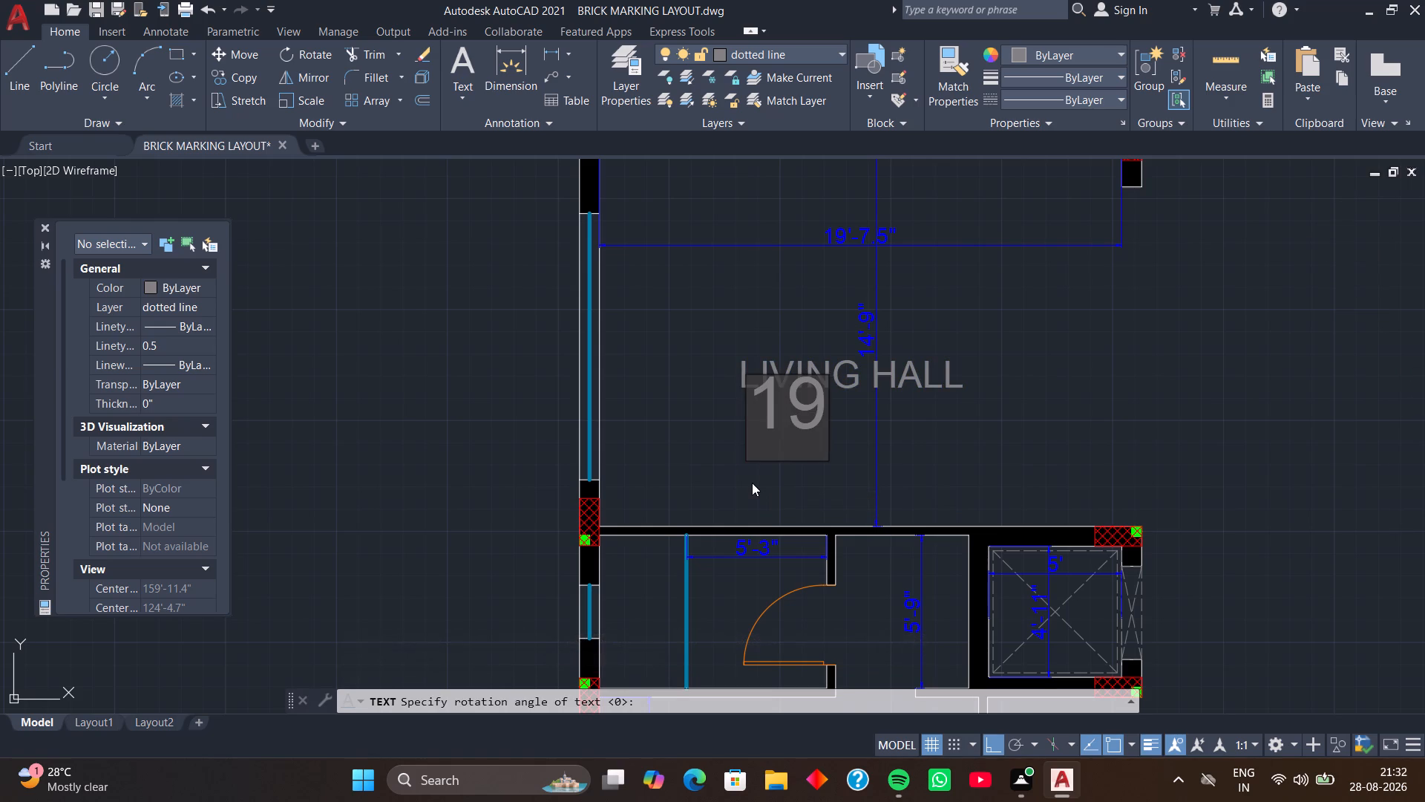
key("apostrophe")
type("7.5")
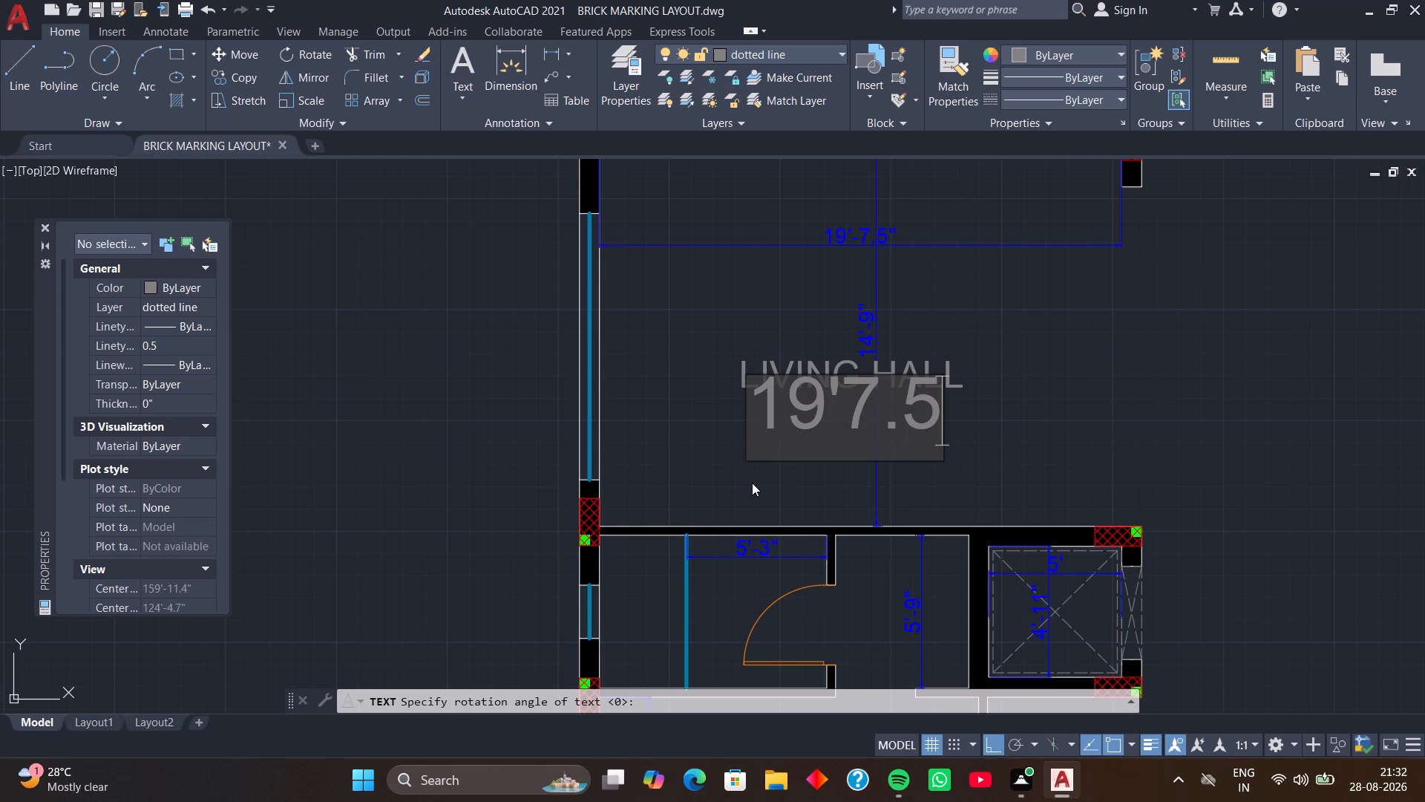
key("shift+quotedbl")
key("x")
type("14")
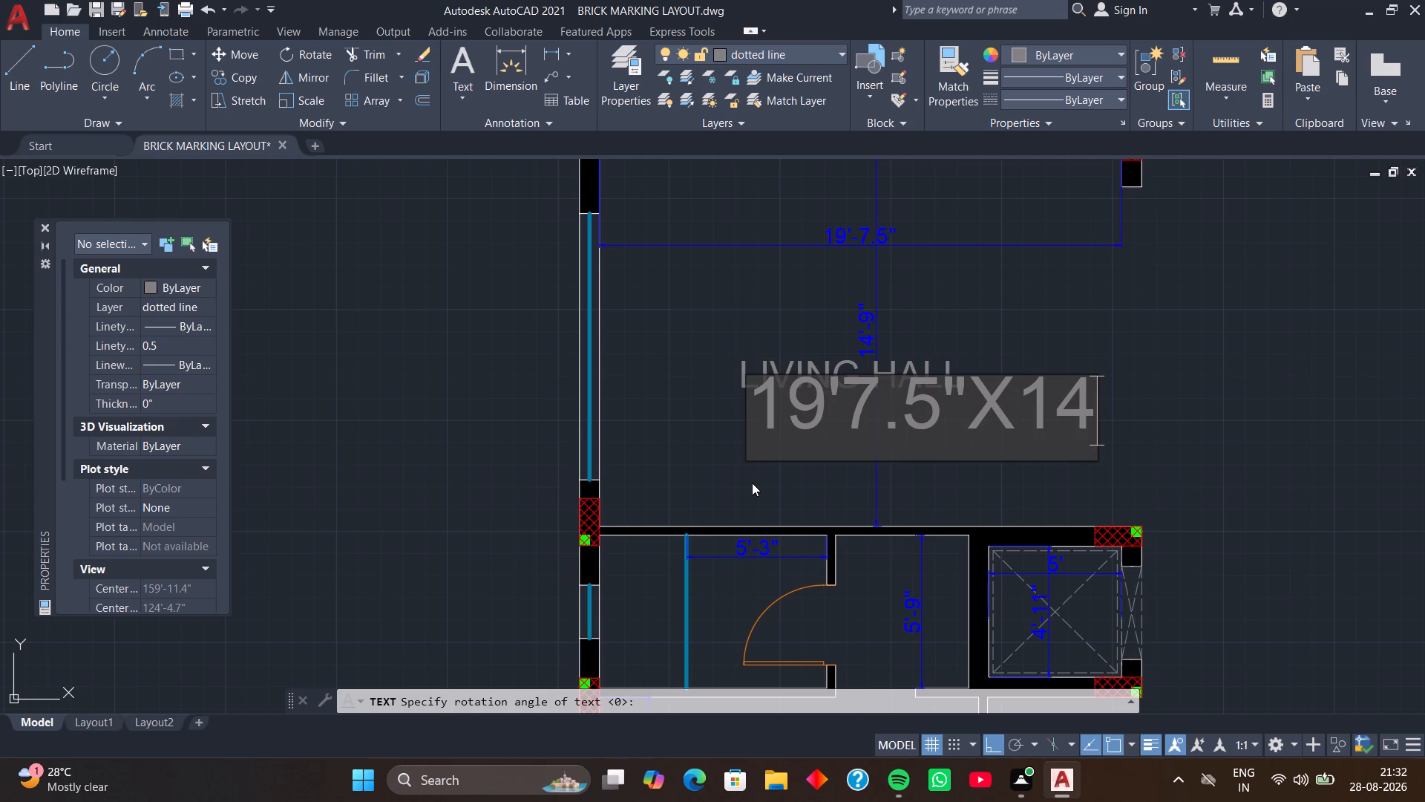
key("apostrophe")
key("9")
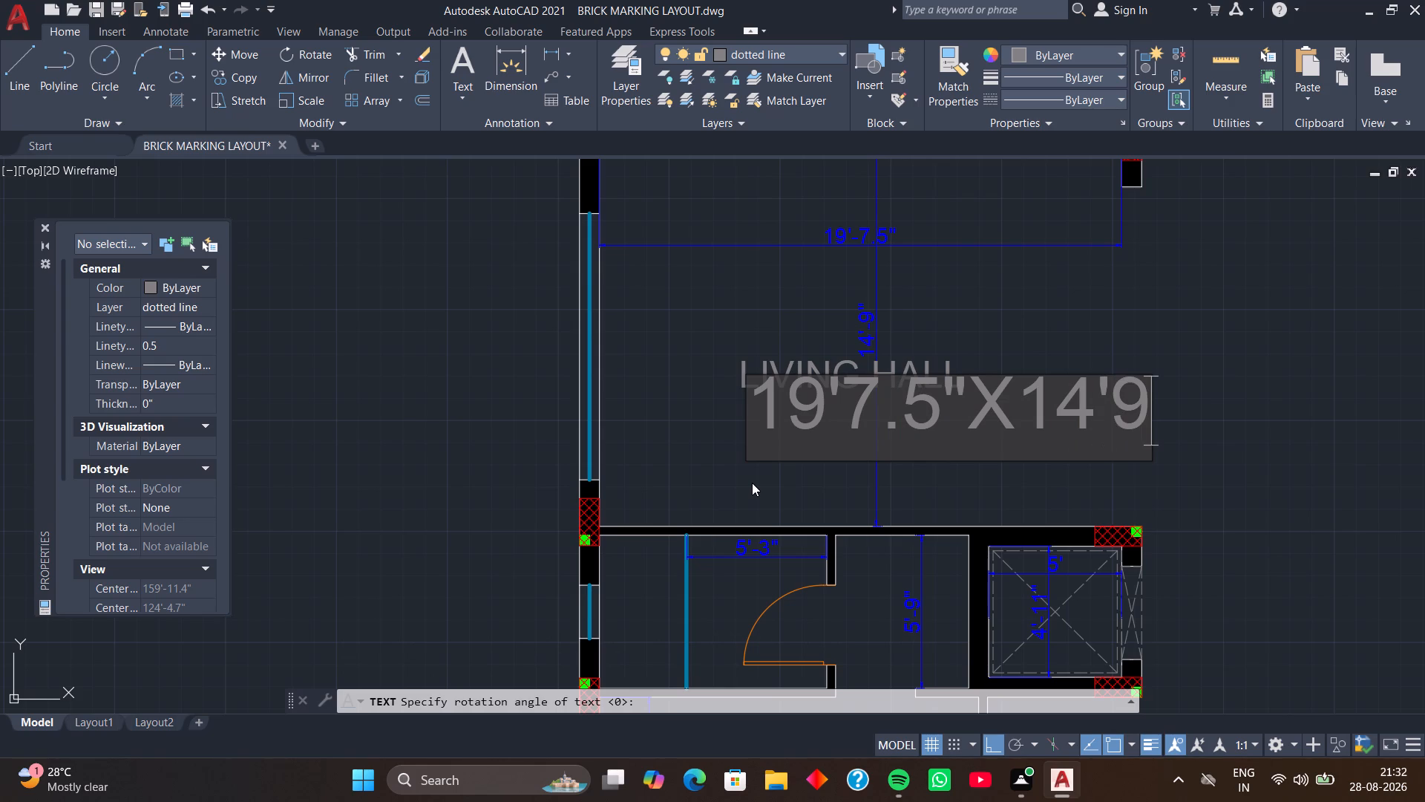
key("Return")
key("Return")
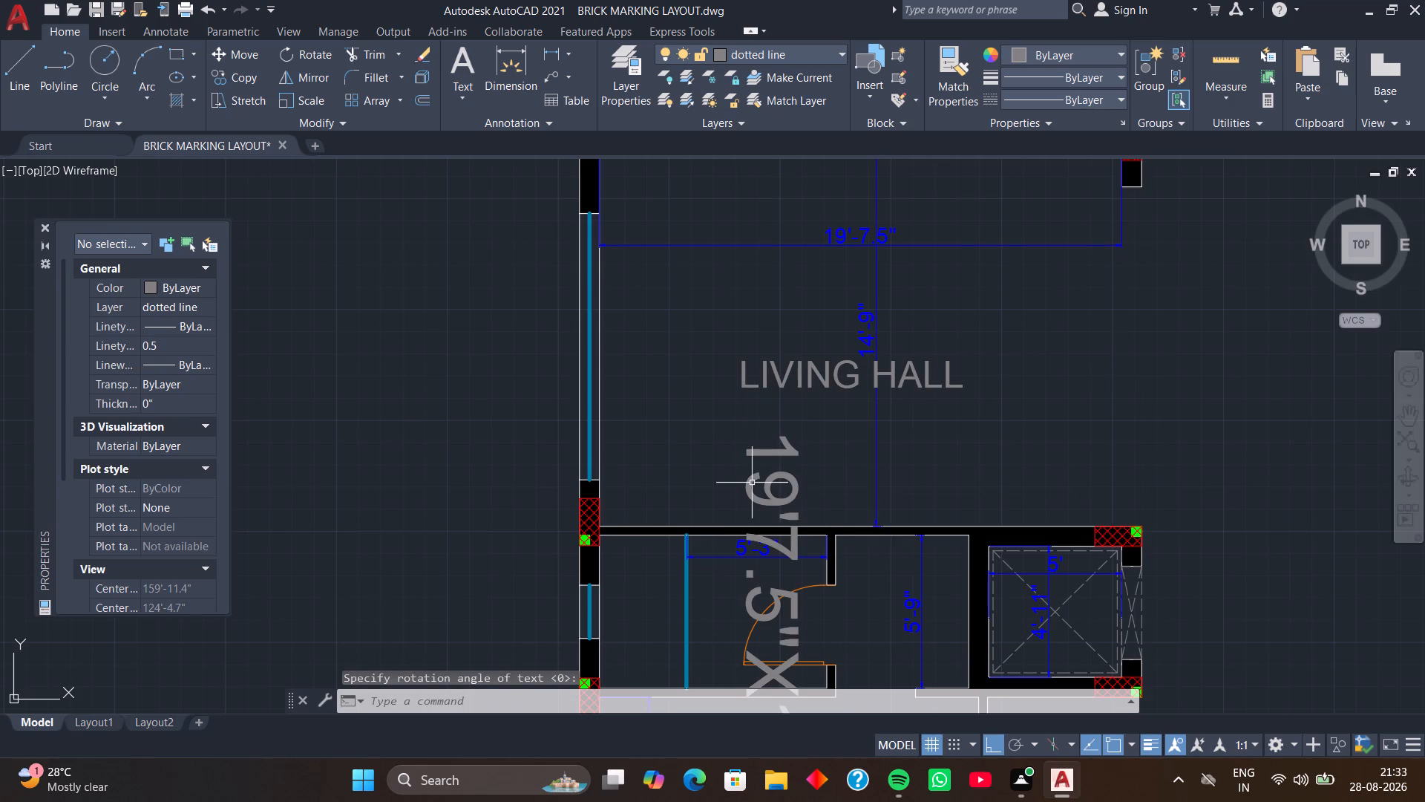
Set the 19'7.5"X14'9 text's rotation to 0 and its height to 1'.
left_click(784, 447)
scroll(224, 483, "down", 2)
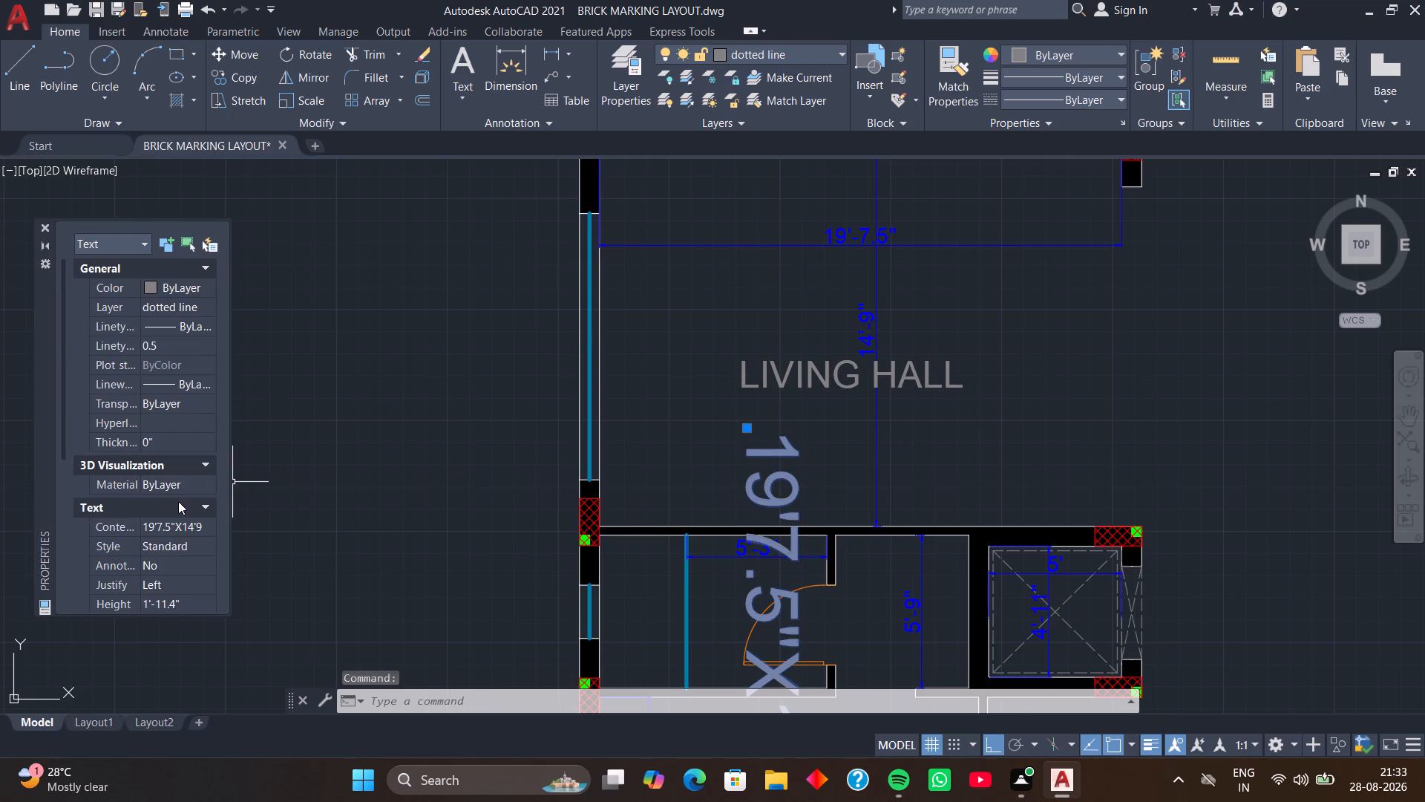
scroll(177, 506, "down", 2)
left_click(167, 443)
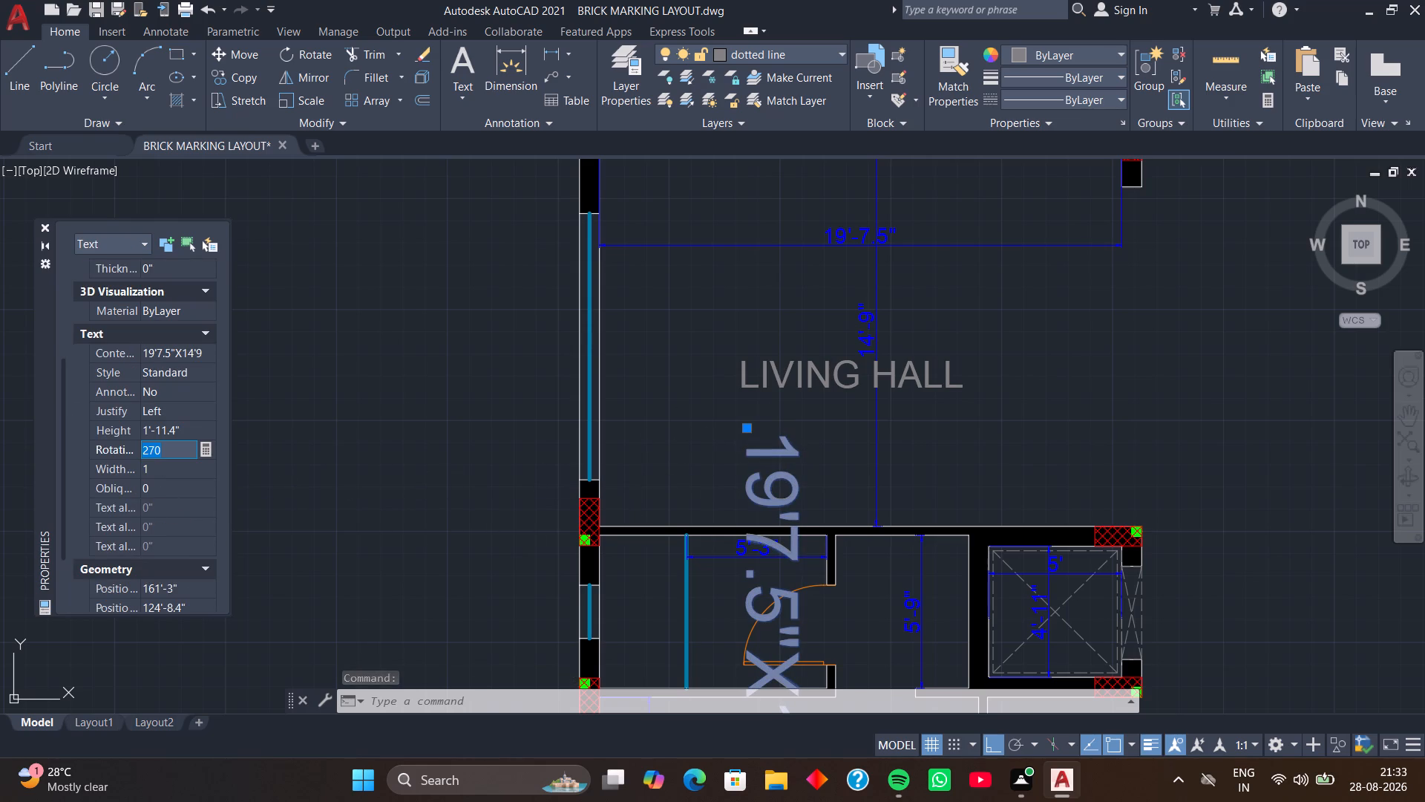
key("0")
key("Return")
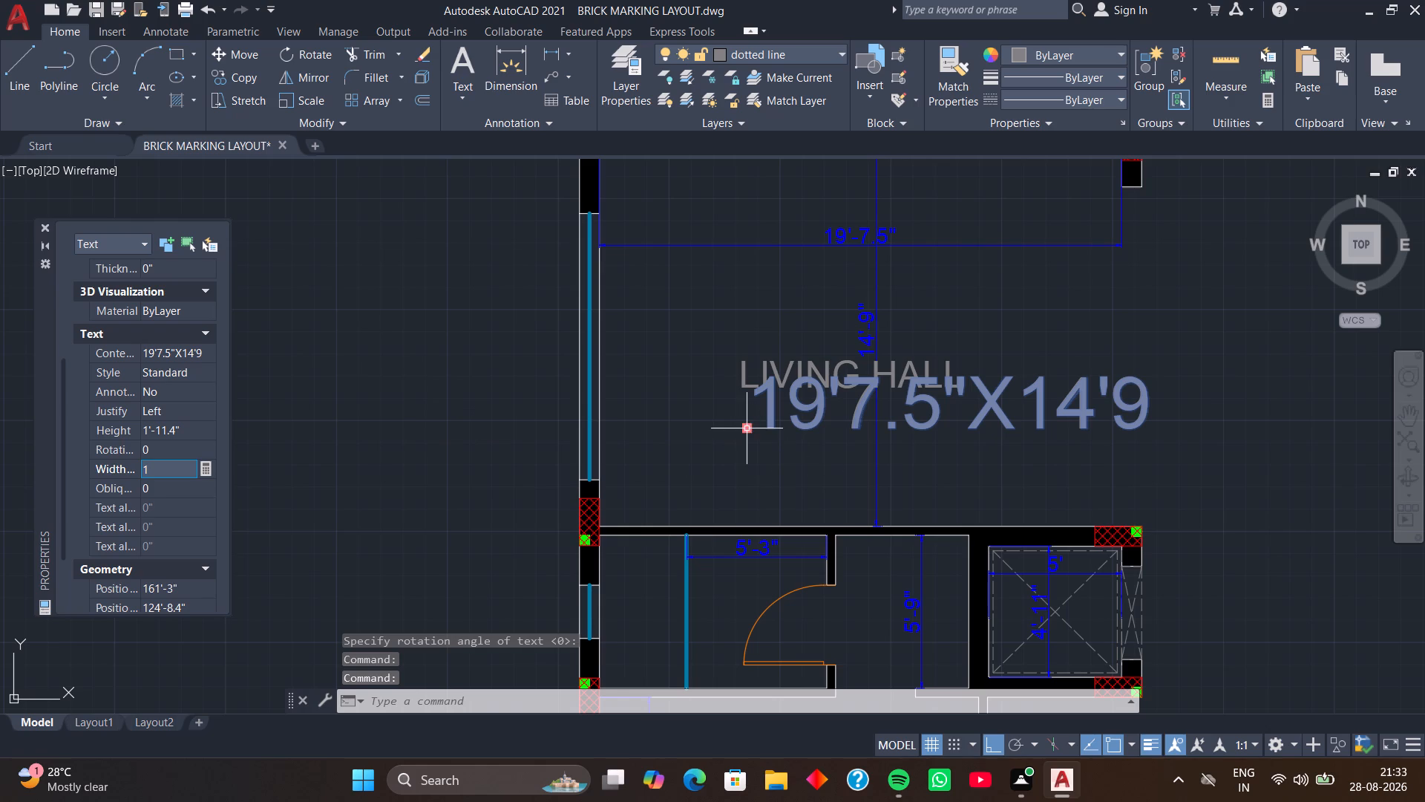
left_click(191, 428)
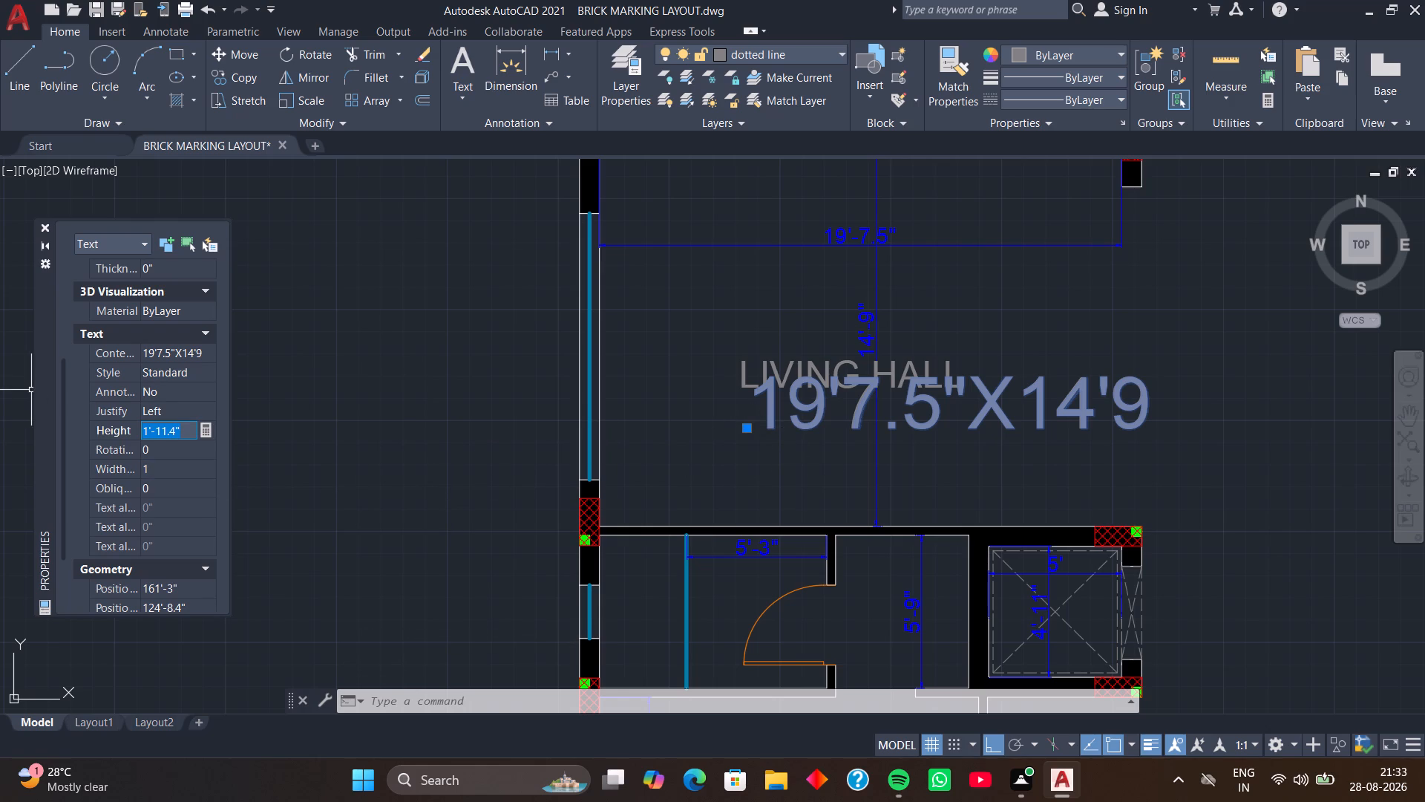
type("1'")
key("Return")
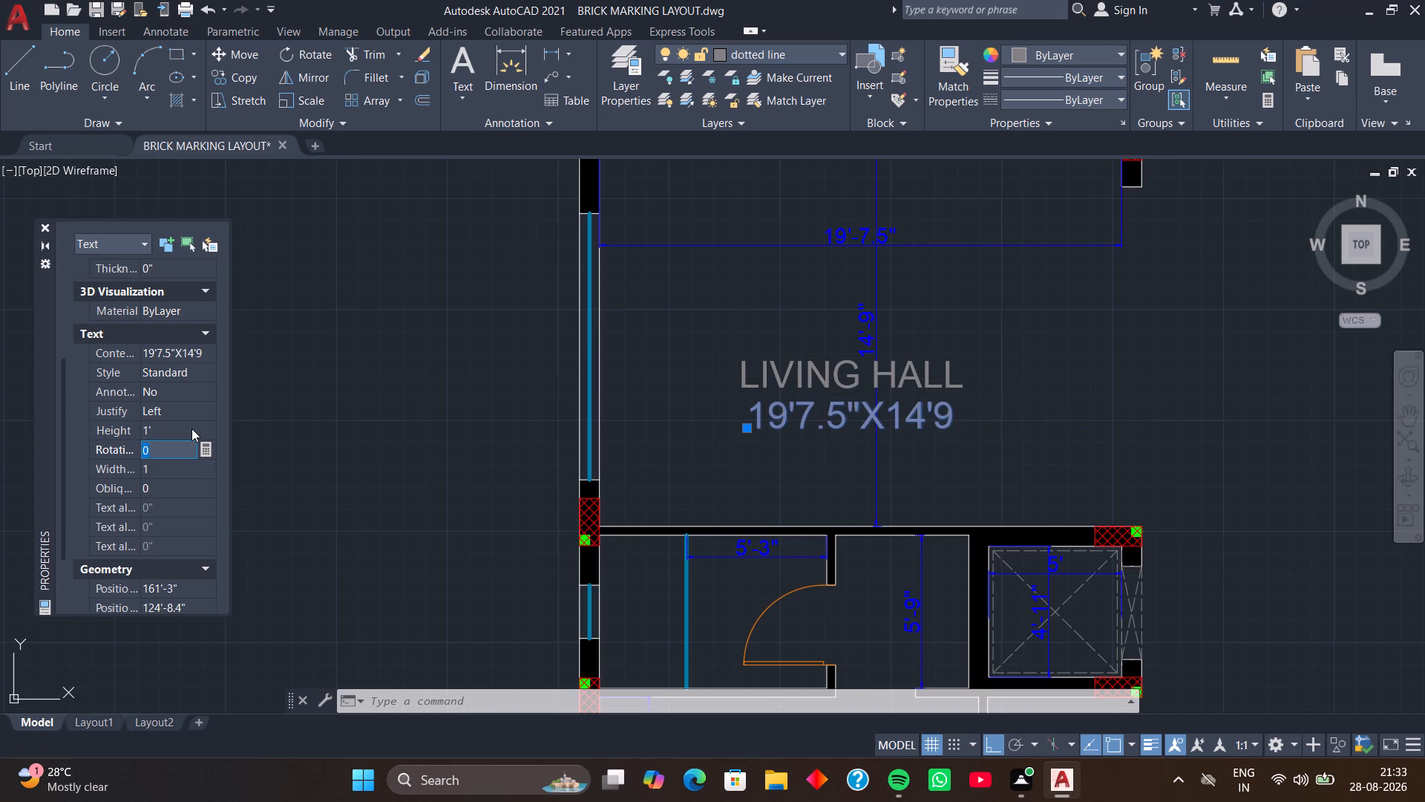
left_click(680, 436)
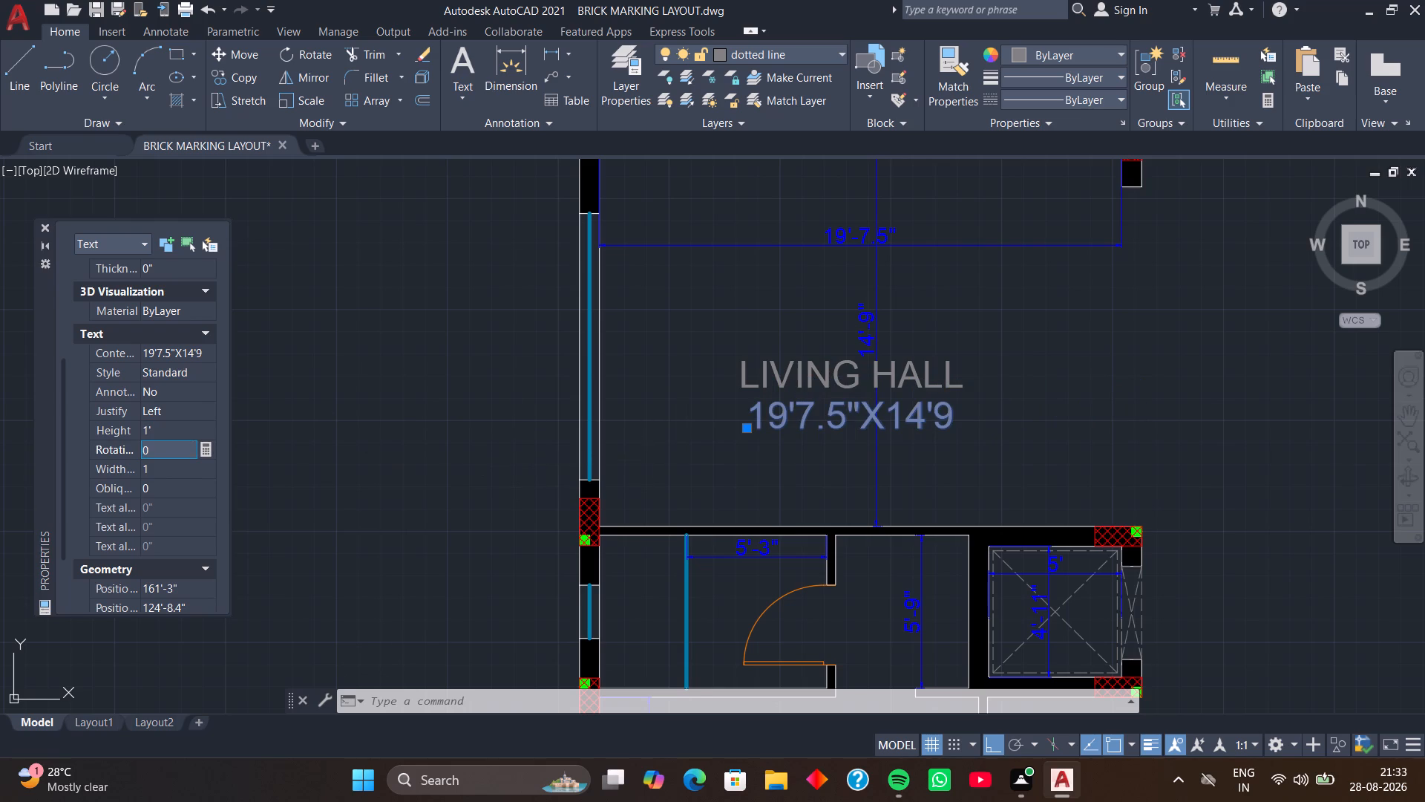
left_click(680, 436)
Copy the LIVING HALL and 19'7.5"X14'9 text pair into the northeast corner room, the area outside the double door, and the space west of the corner room.
left_click(744, 378)
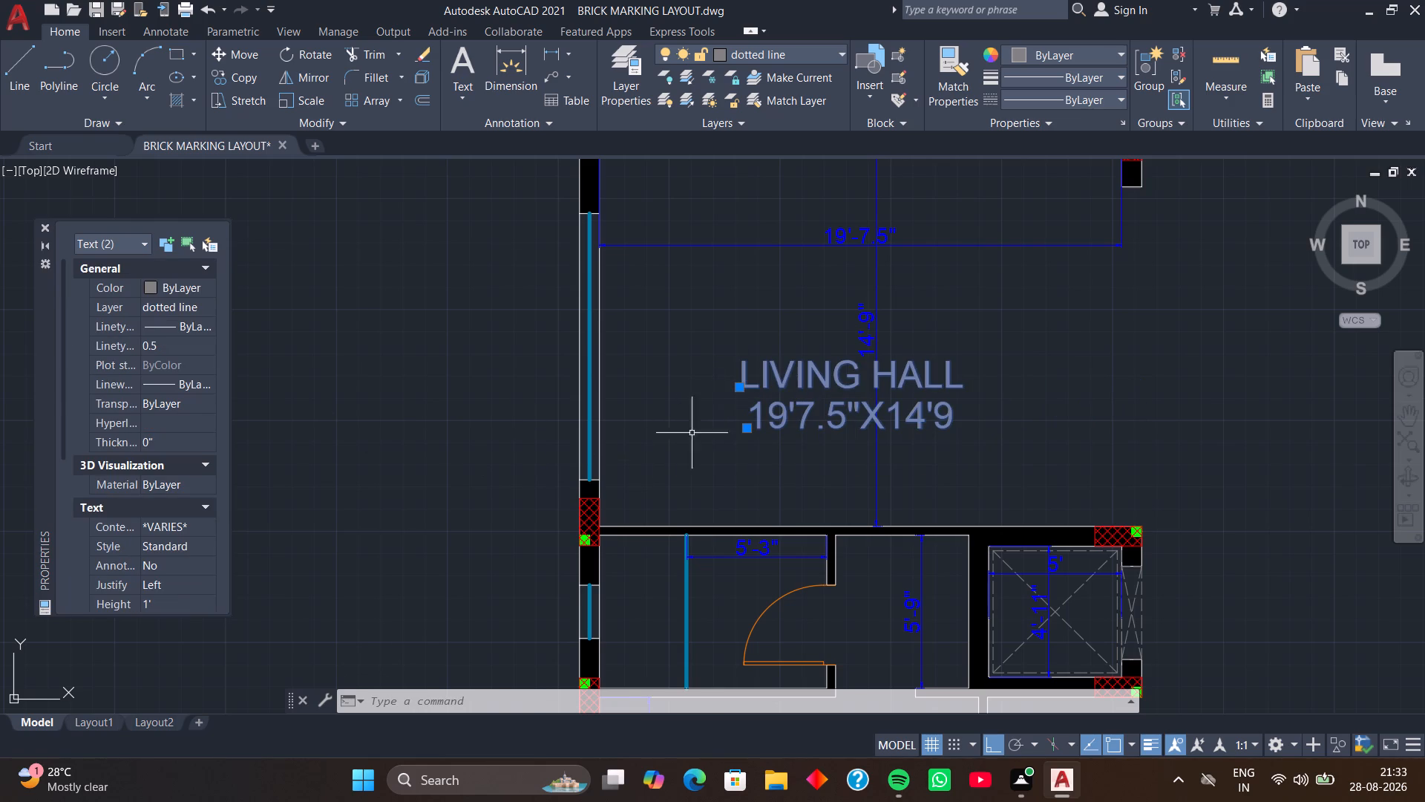
scroll(689, 460, "down", 1)
key("c")
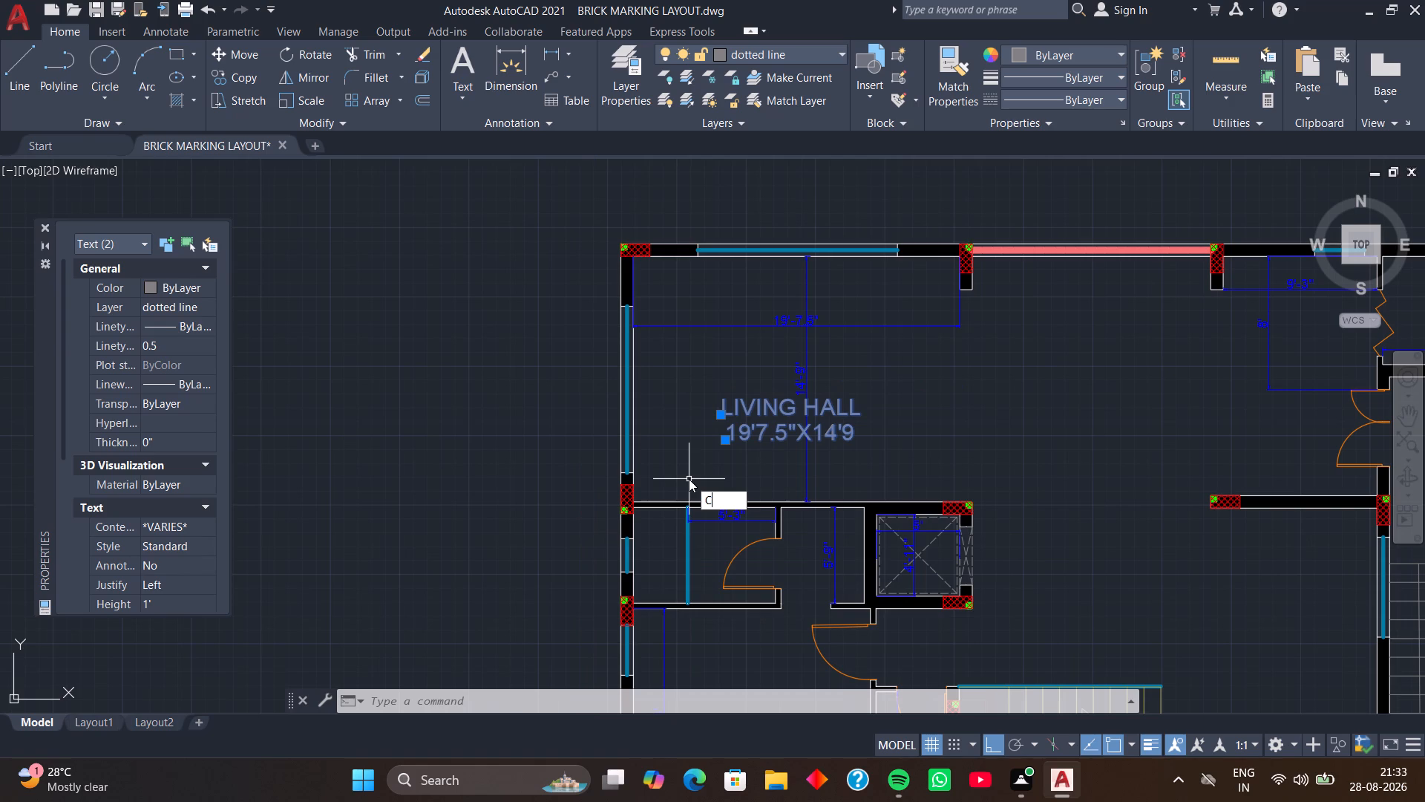
type("O")
key("space")
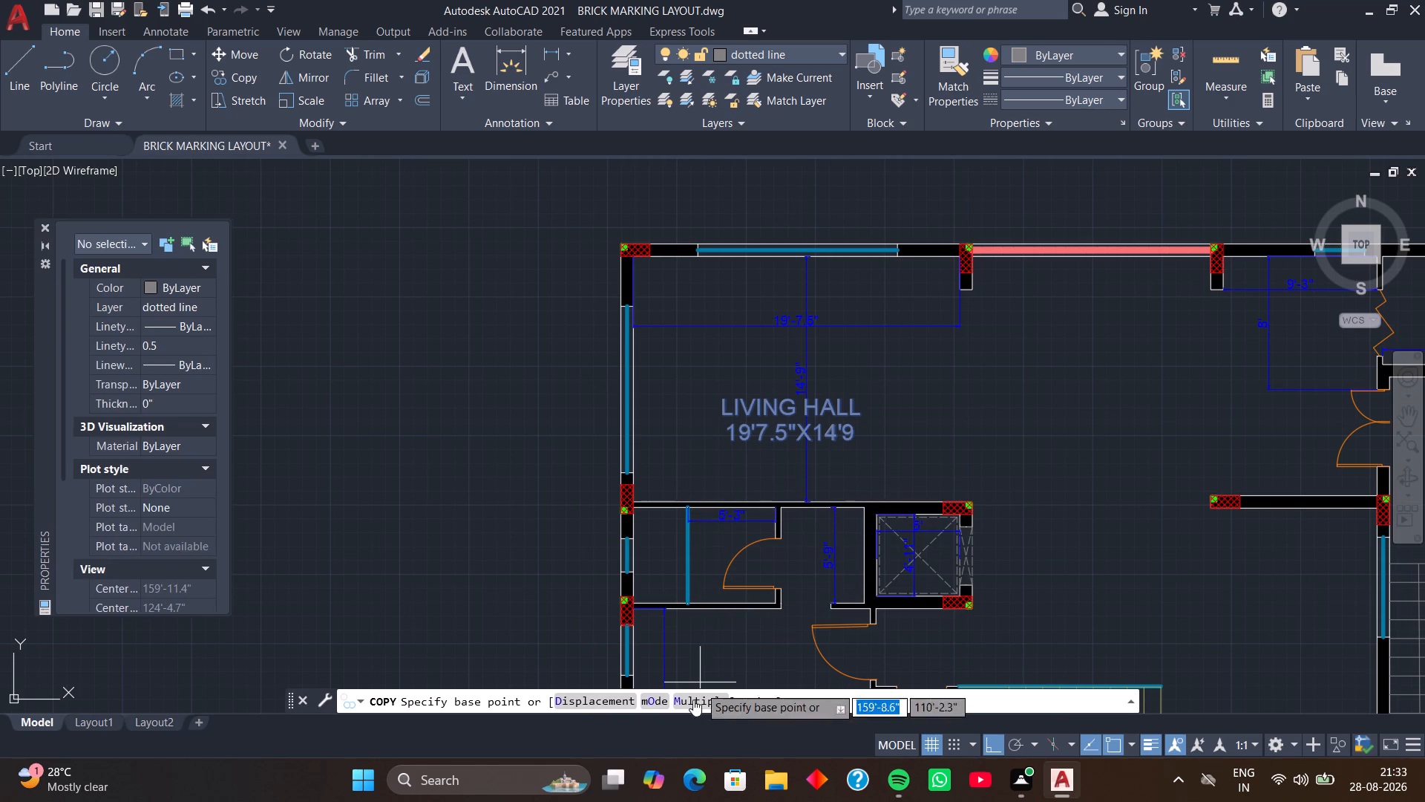
left_click(706, 702)
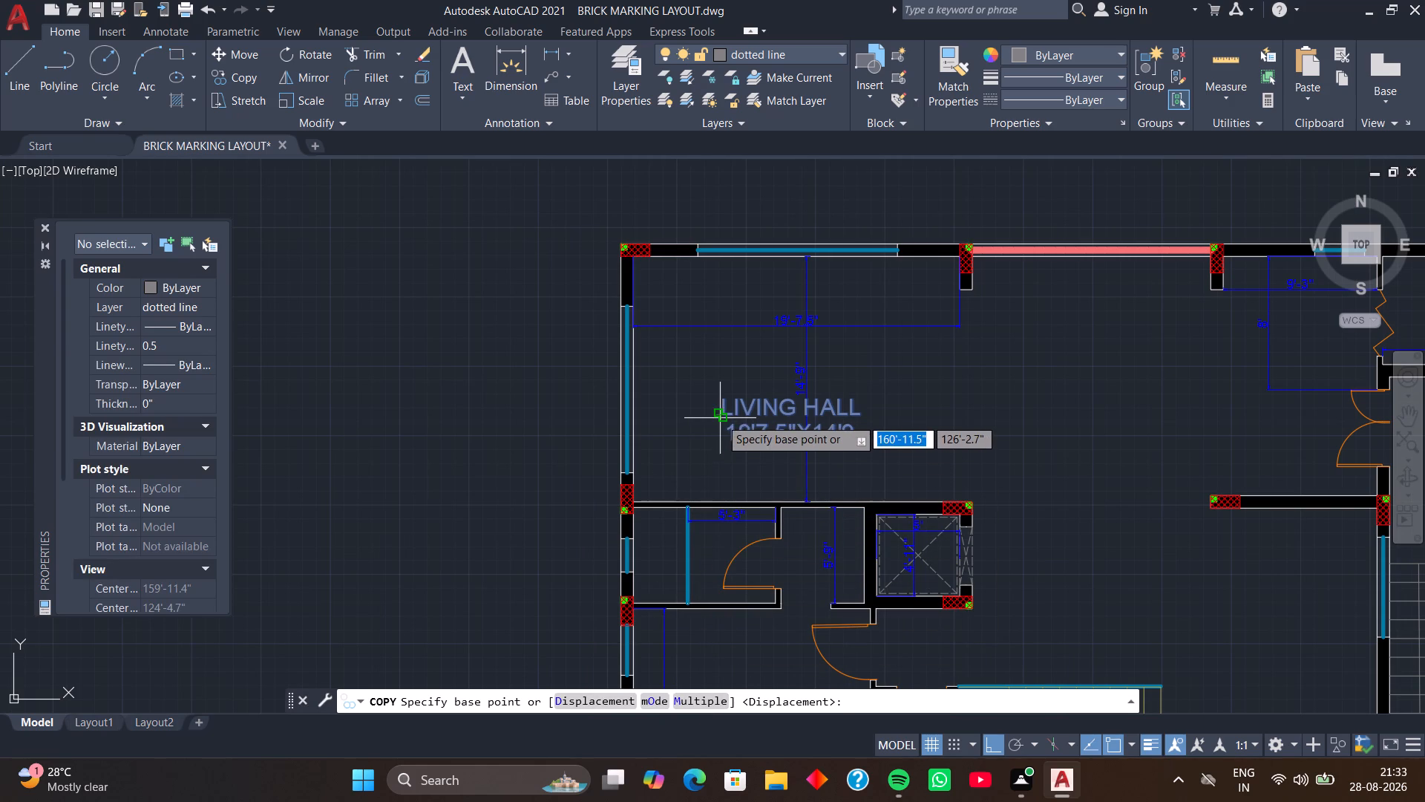
left_click(720, 418)
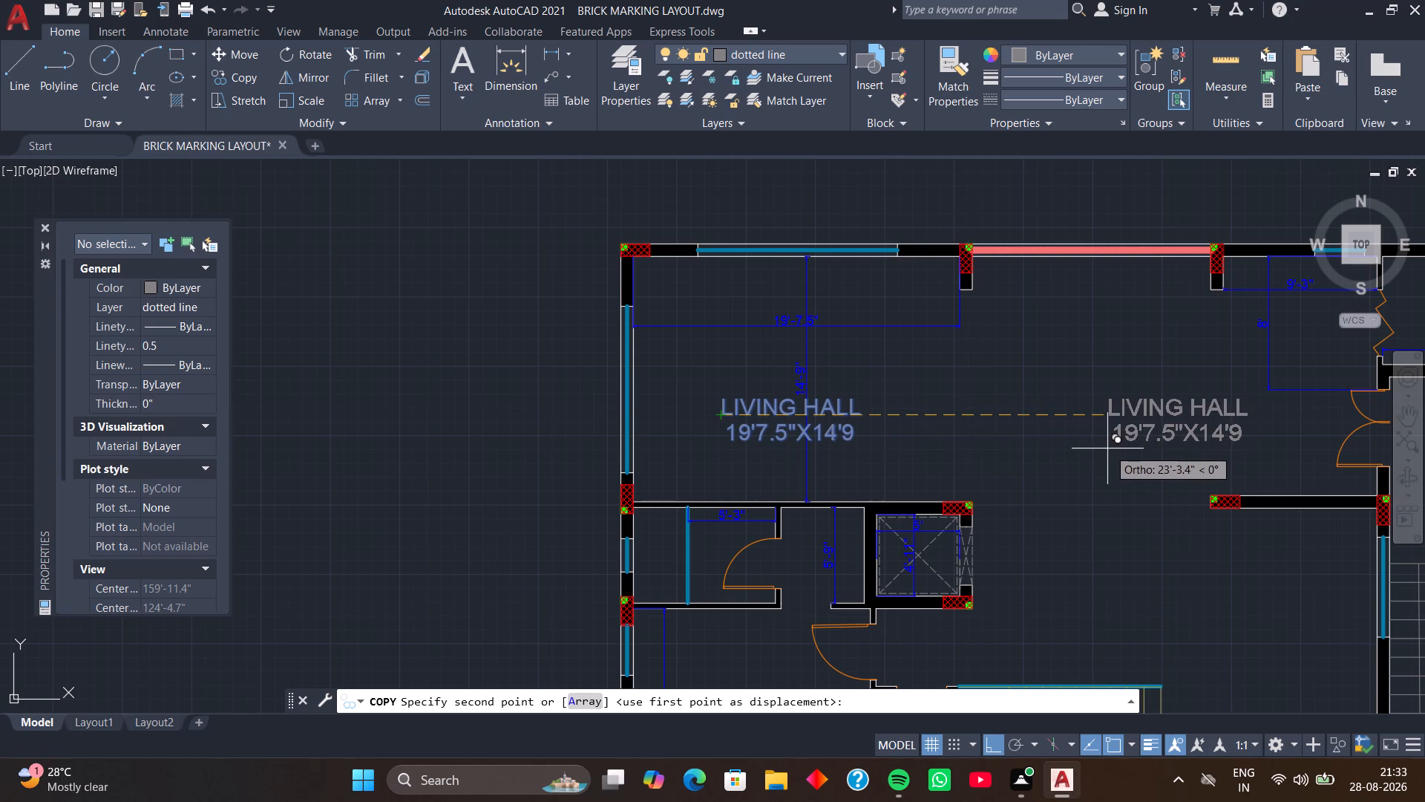
scroll(1088, 446, "down", 3)
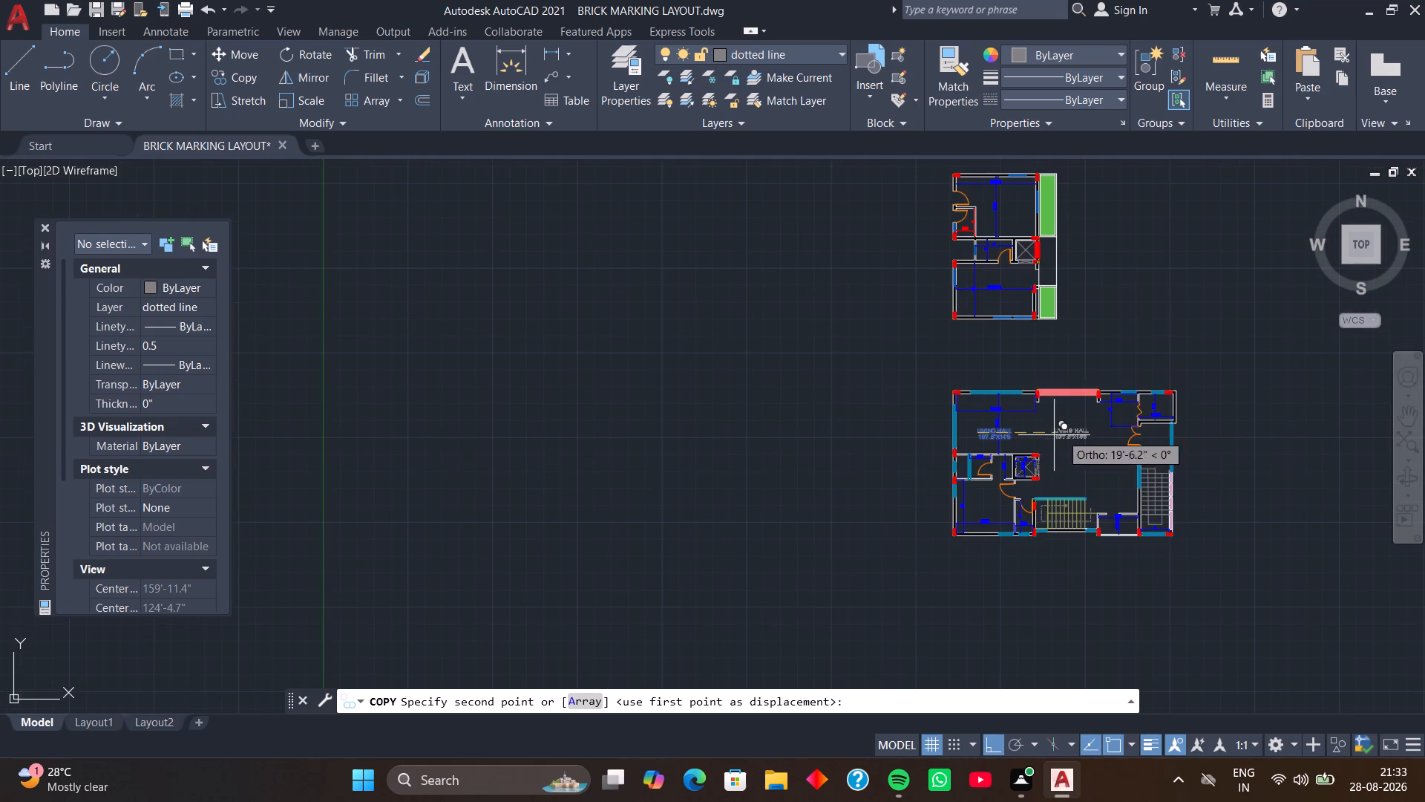
scroll(1130, 412, "up", 3)
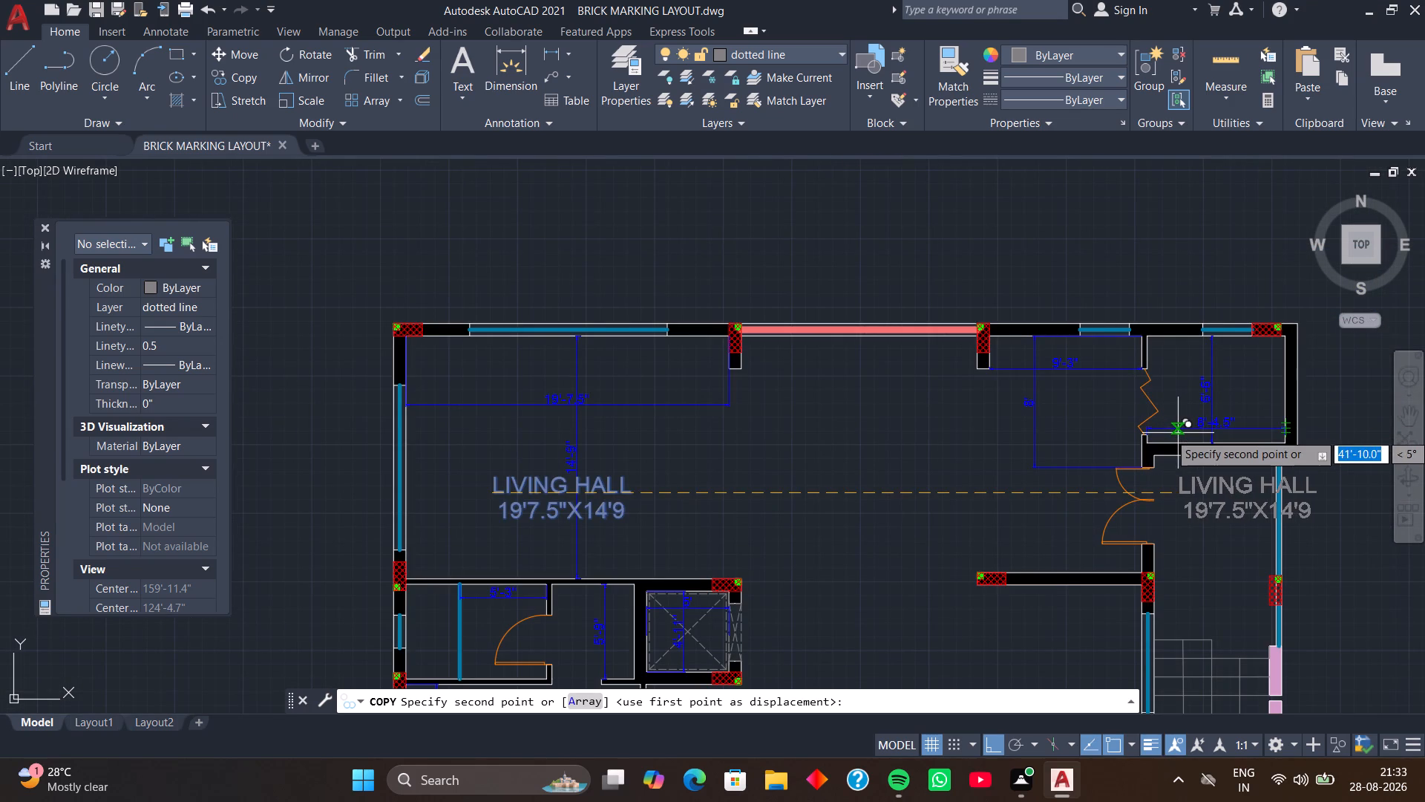
key("F8")
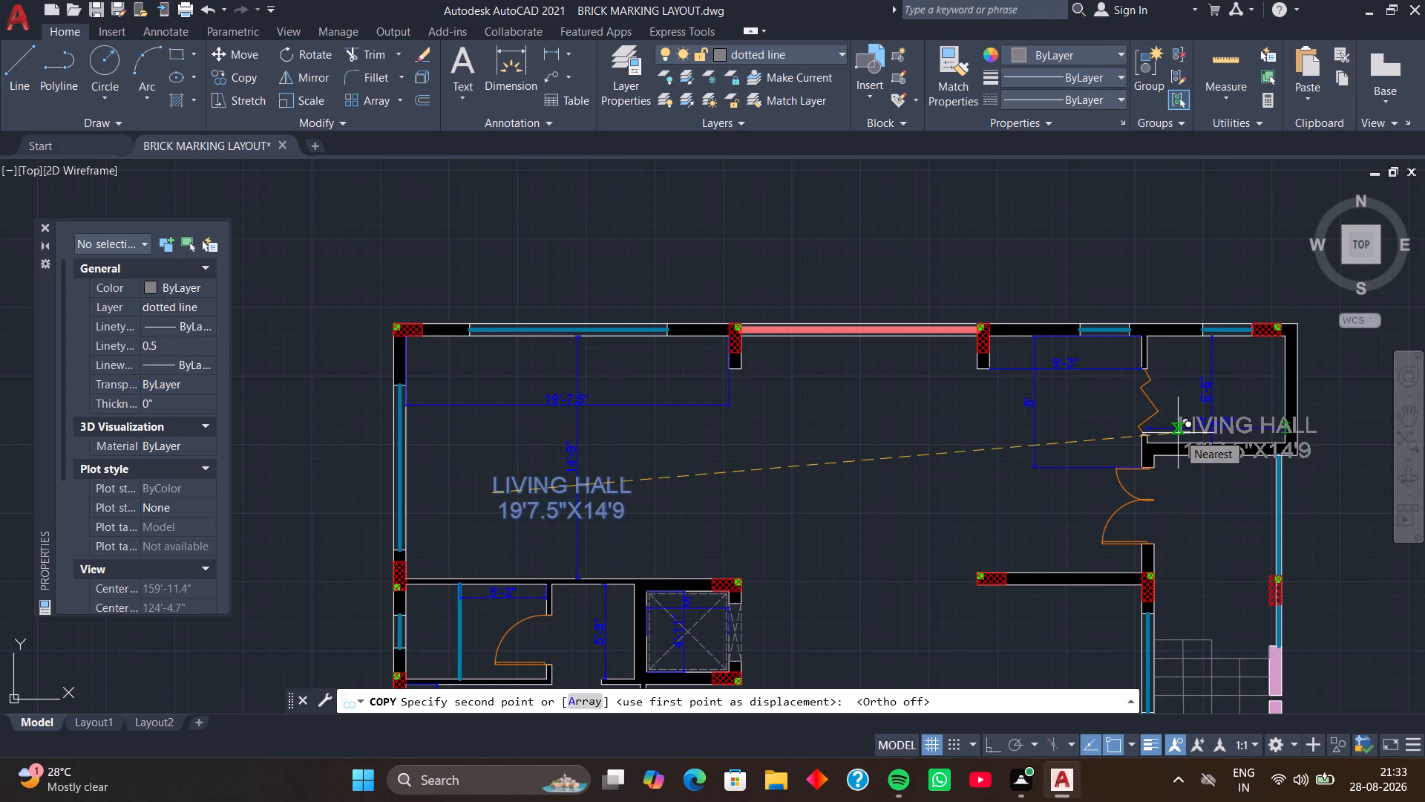
left_click(1153, 374)
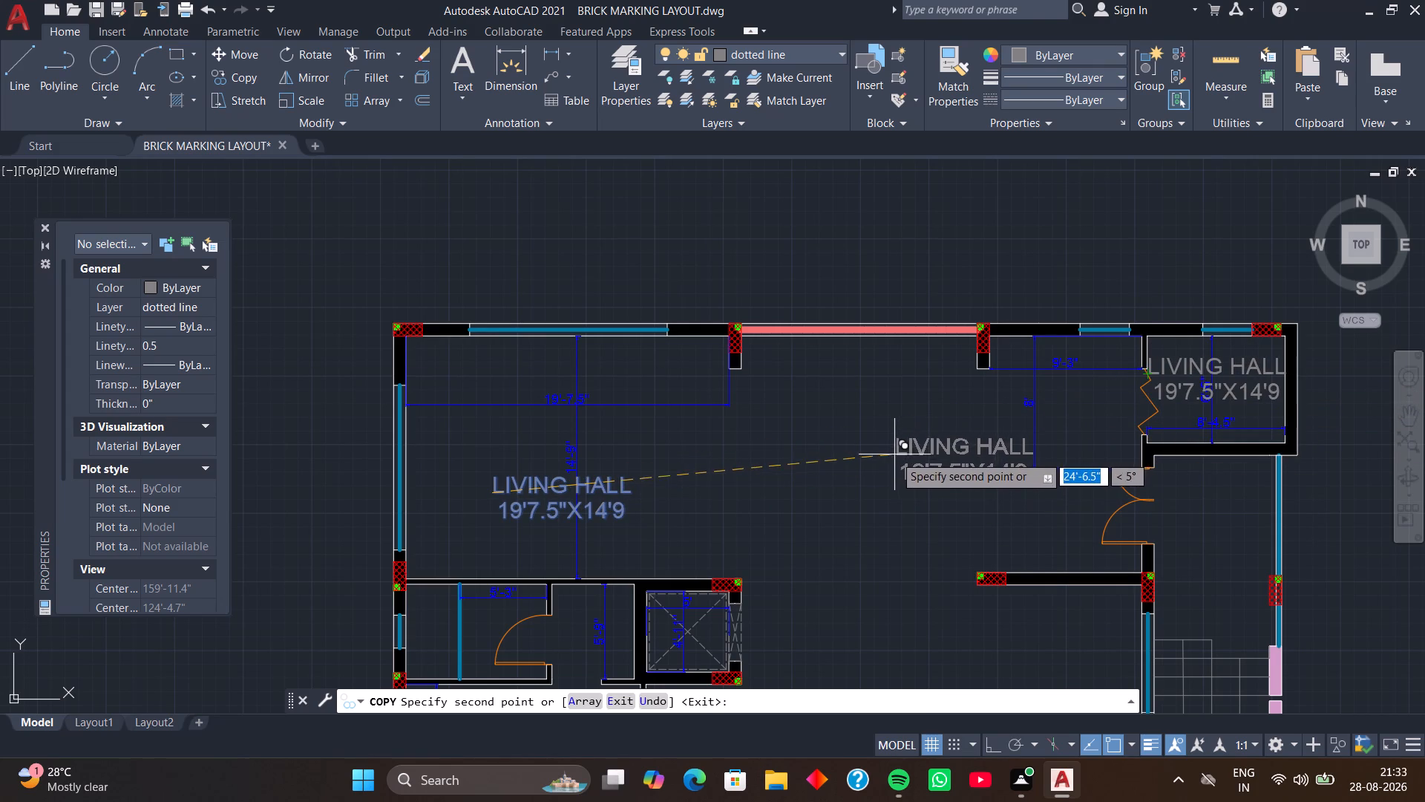
left_click(1156, 503)
scroll(818, 475, "down", 1)
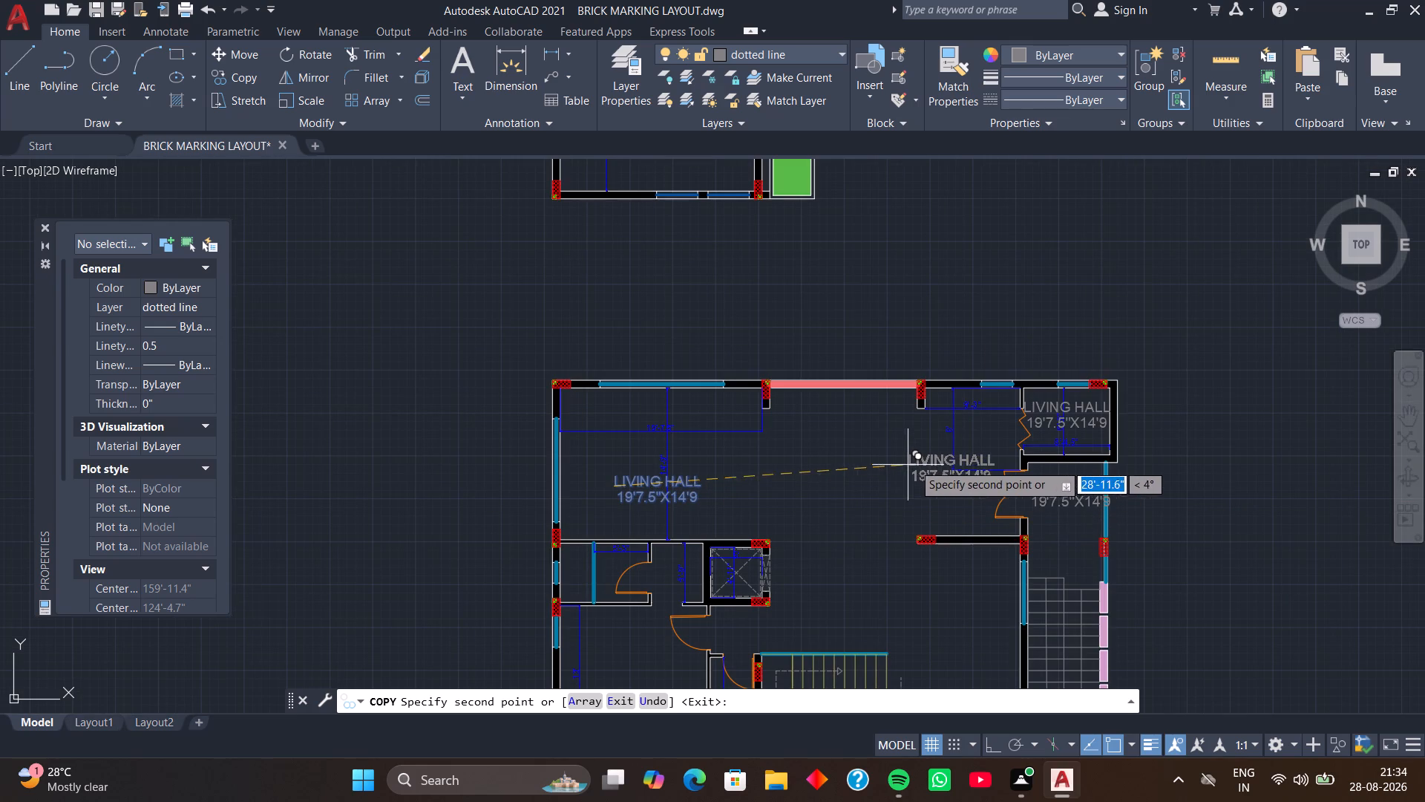
left_click(926, 449)
Copy the same text pair below the short eastern wall, beside the lift's east side, and into the southwest room.
scroll(848, 507, "down", 1)
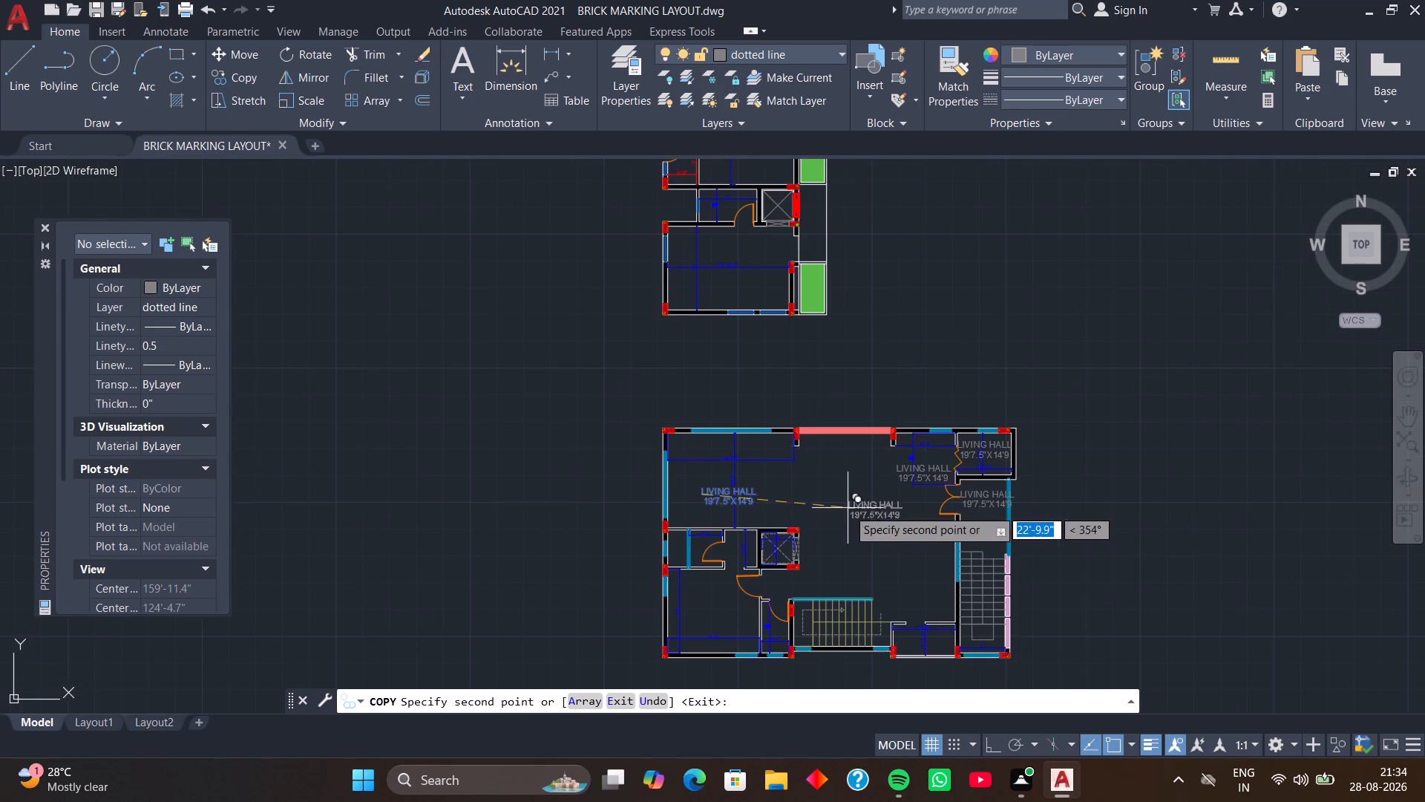
middle_click_drag(848, 509, 880, 387)
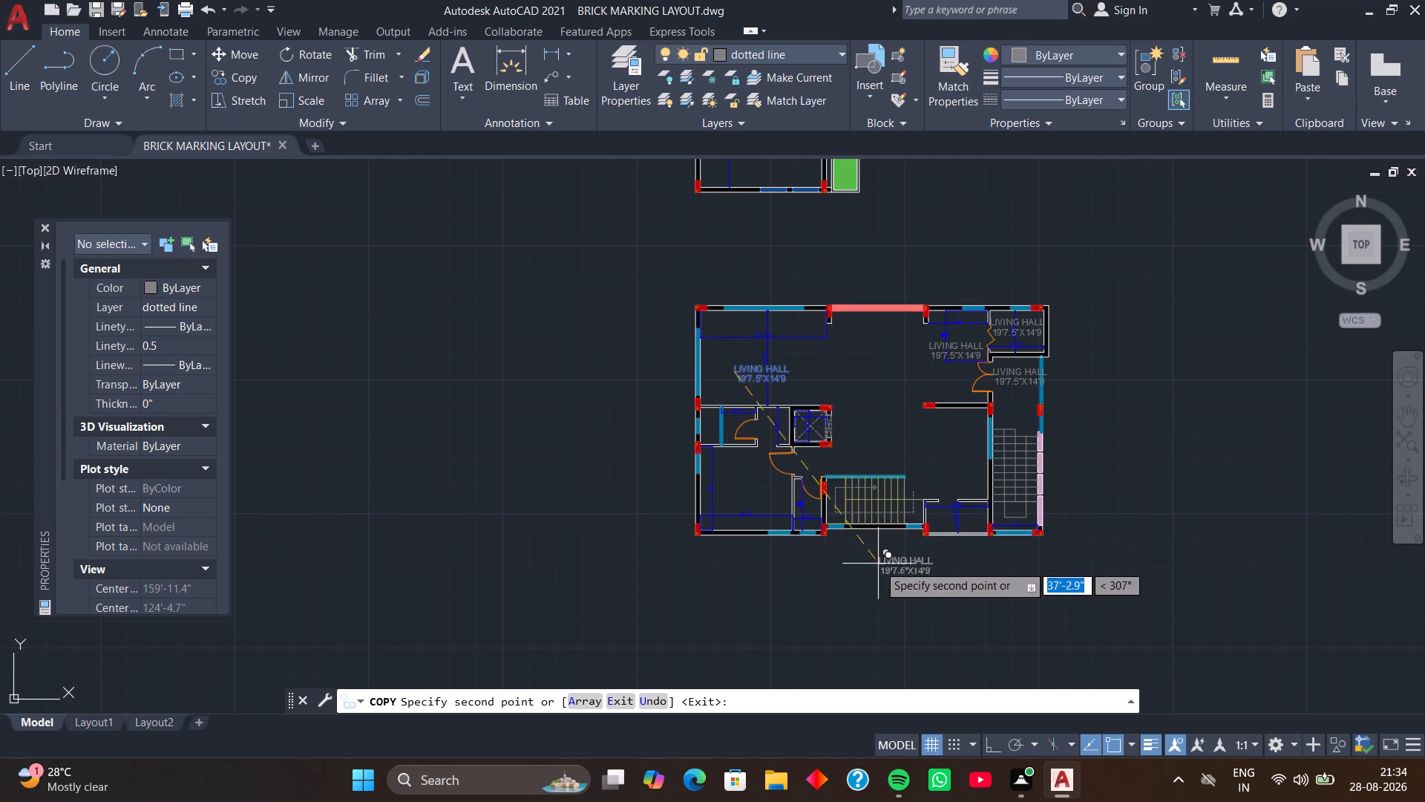
scroll(915, 440, "up", 1)
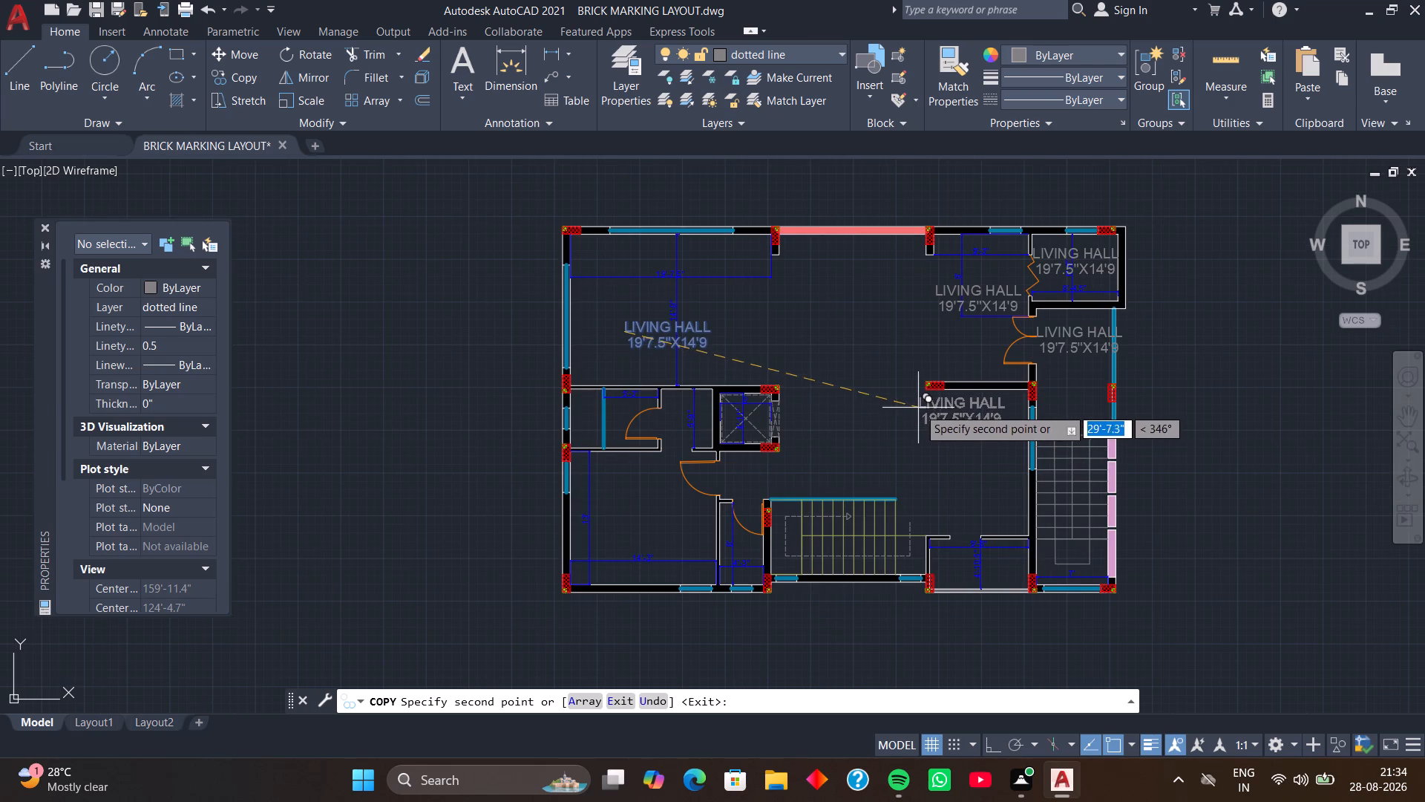
left_click(918, 408)
scroll(894, 451, "down", 1)
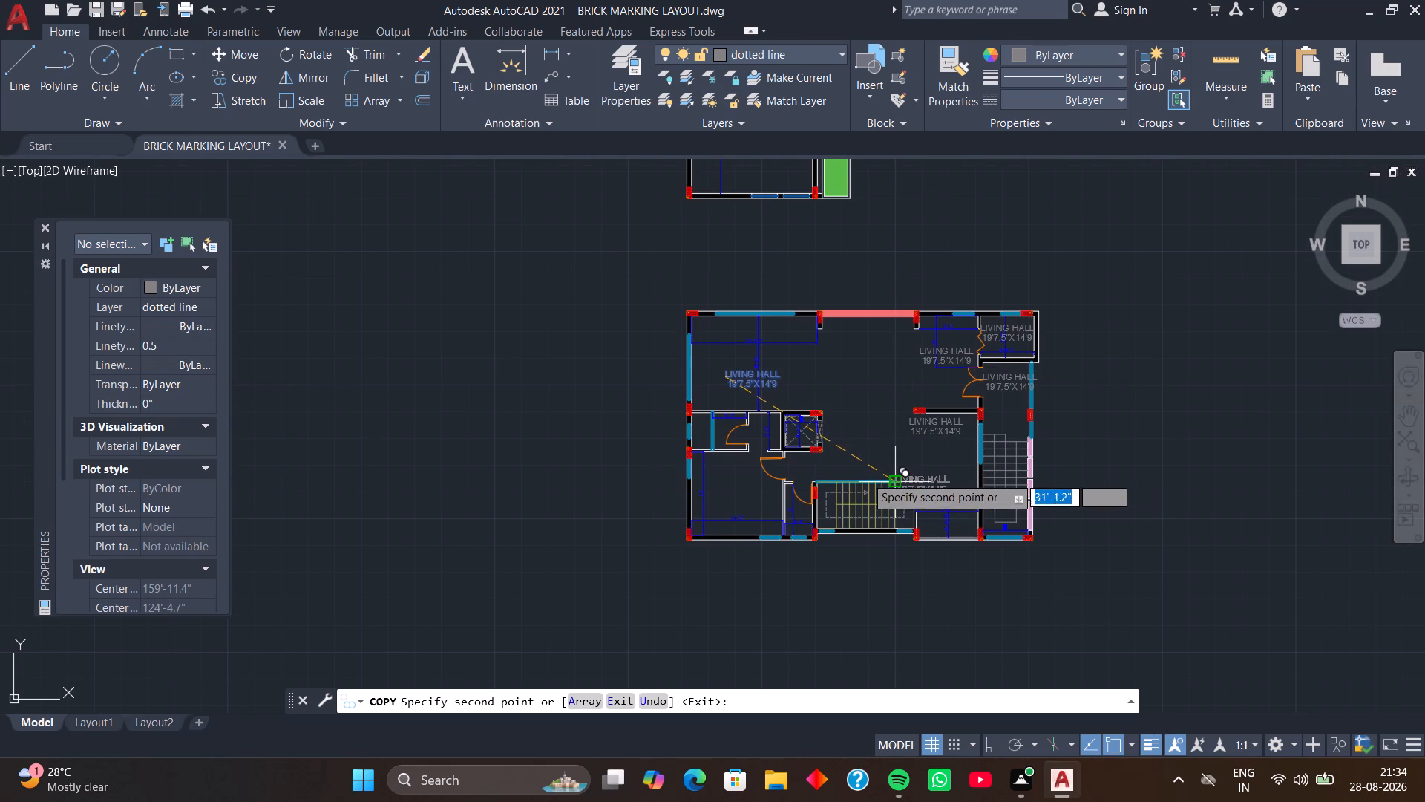
scroll(831, 420, "up", 2)
left_click(831, 415)
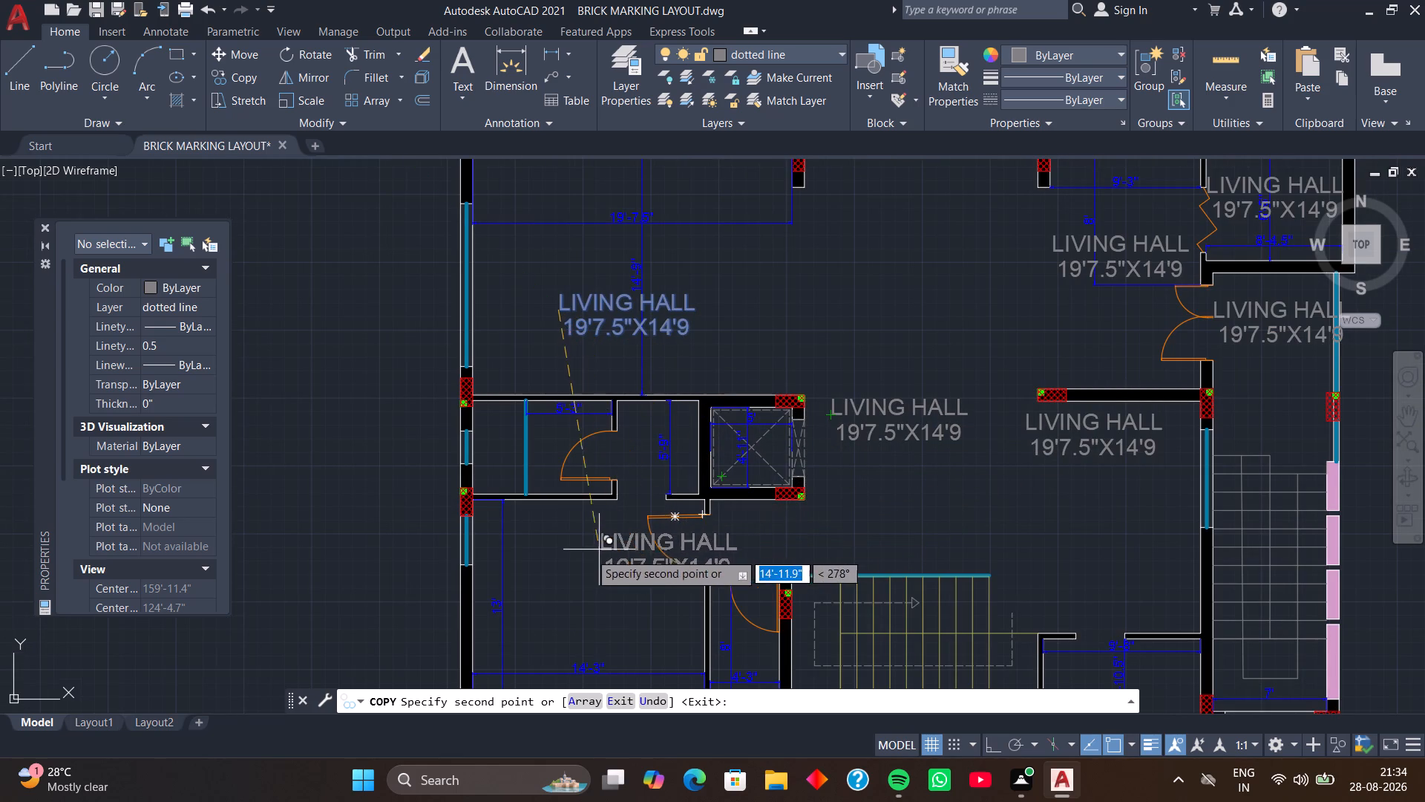
left_click(507, 532)
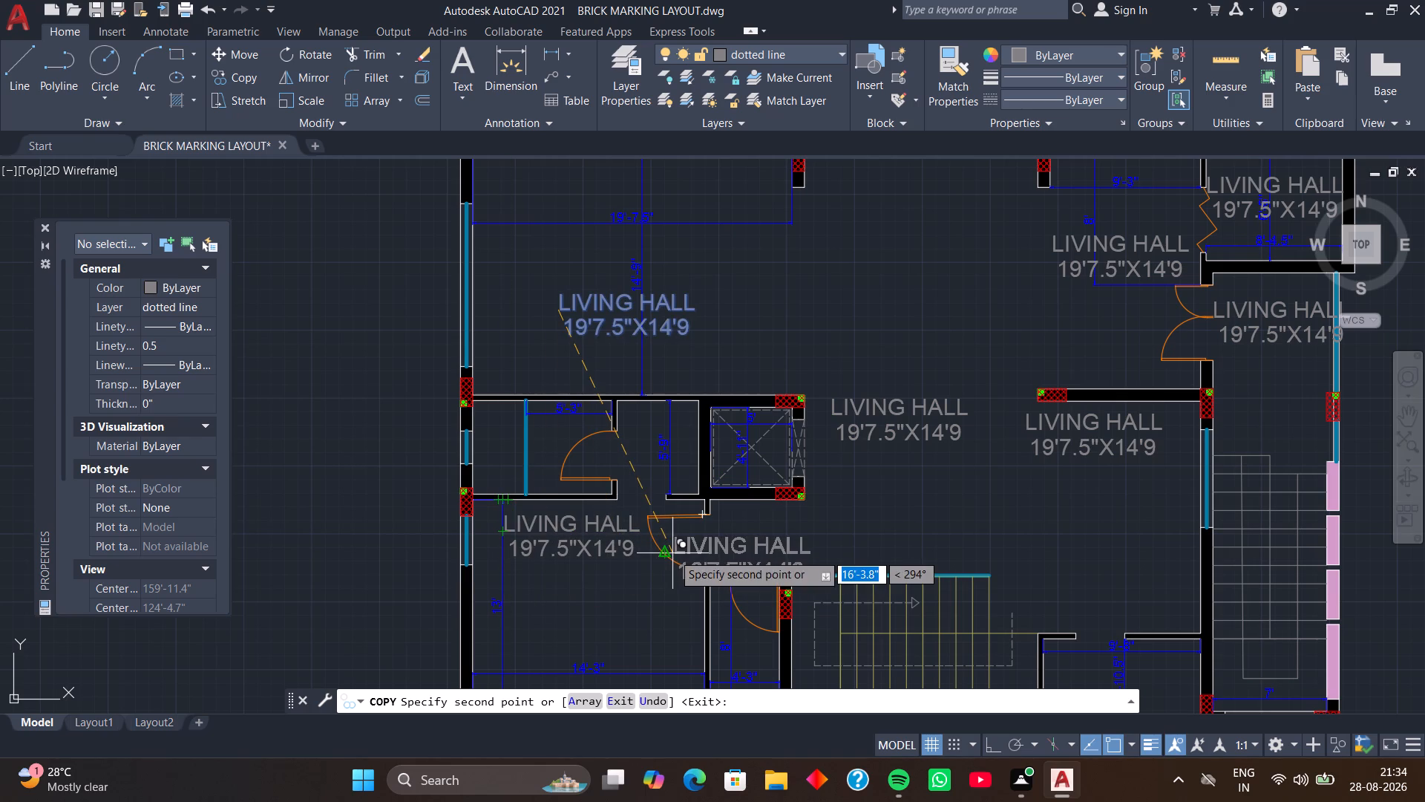
key("space")
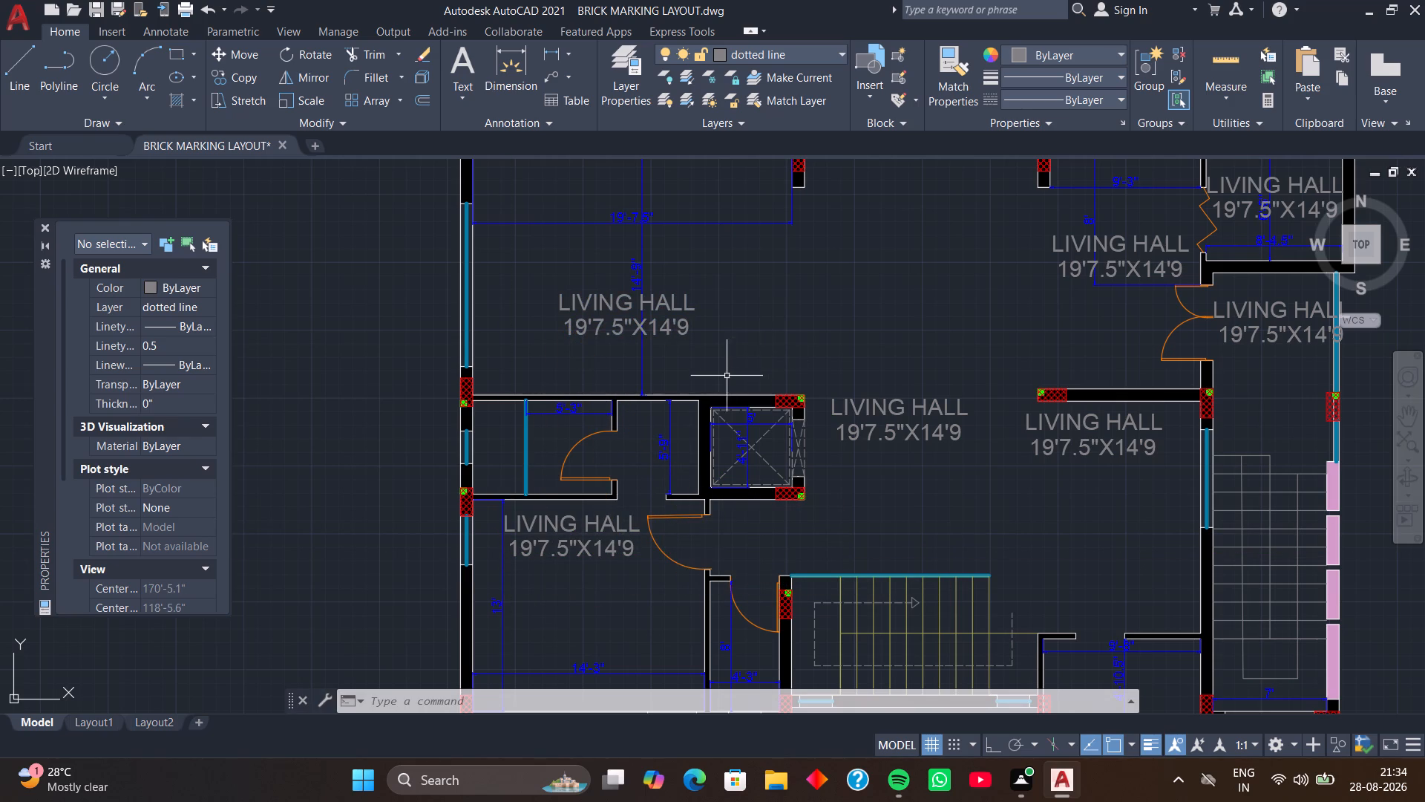
Change the LIVING HALL label just east of the lift to DINING.
scroll(726, 376, "down", 1)
left_click(839, 394)
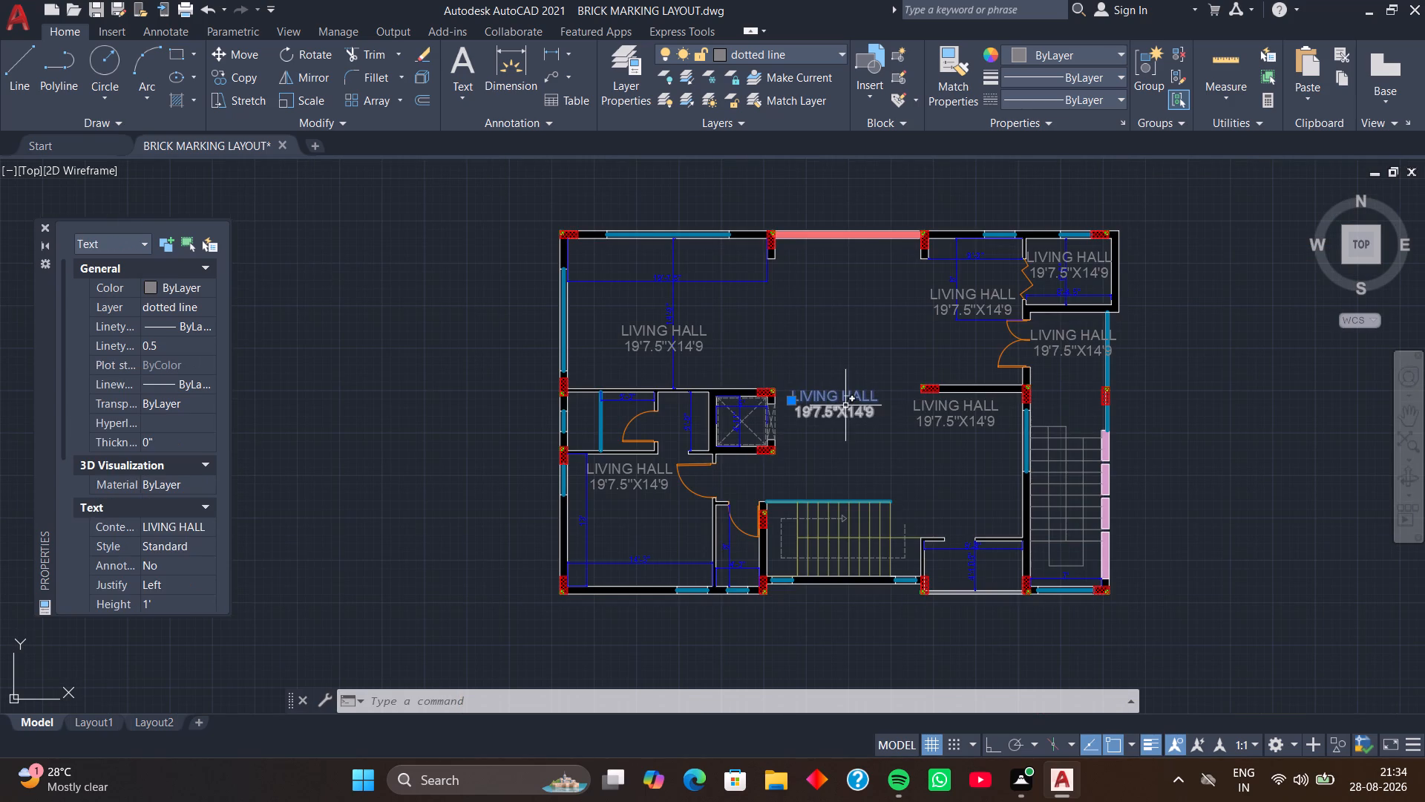
left_click(839, 381)
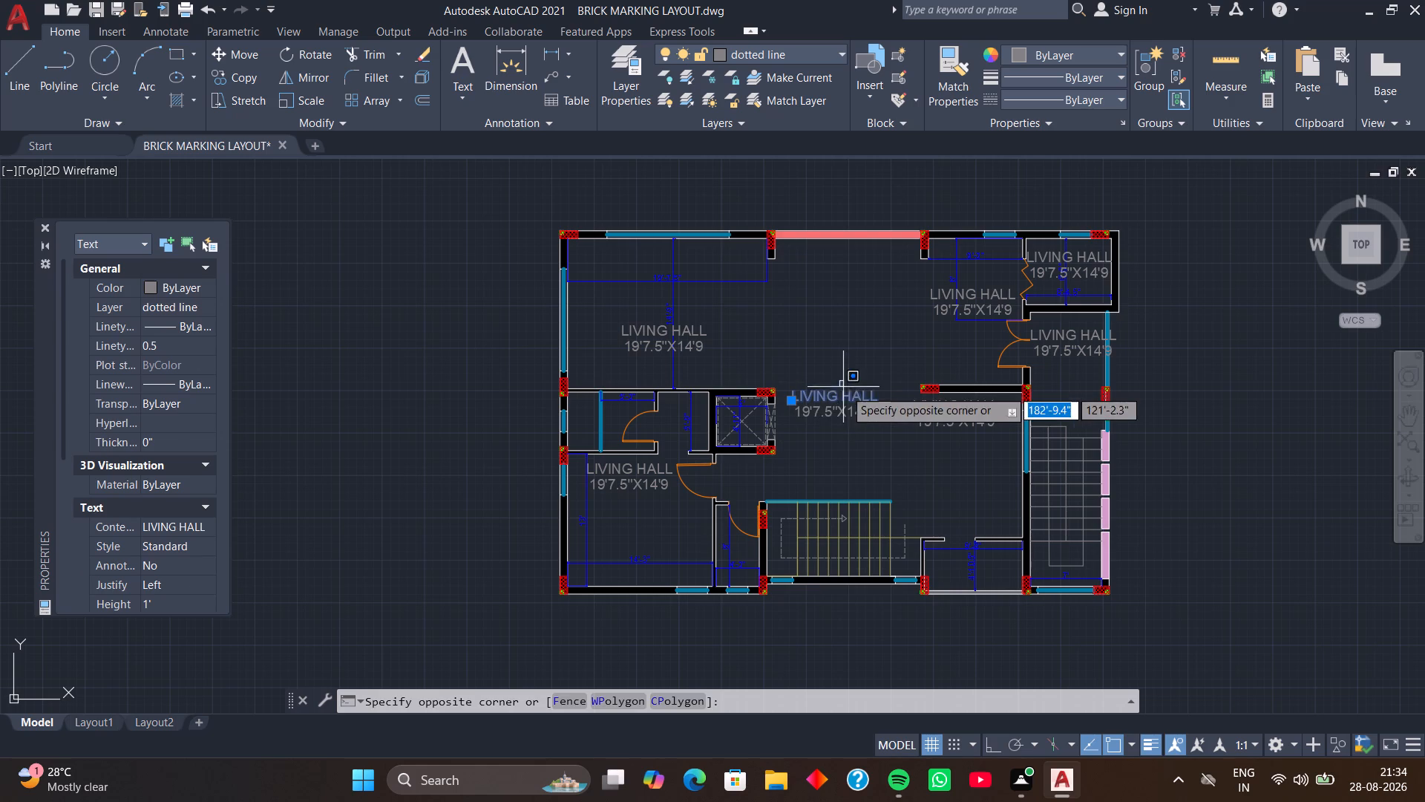
triple_click(847, 400)
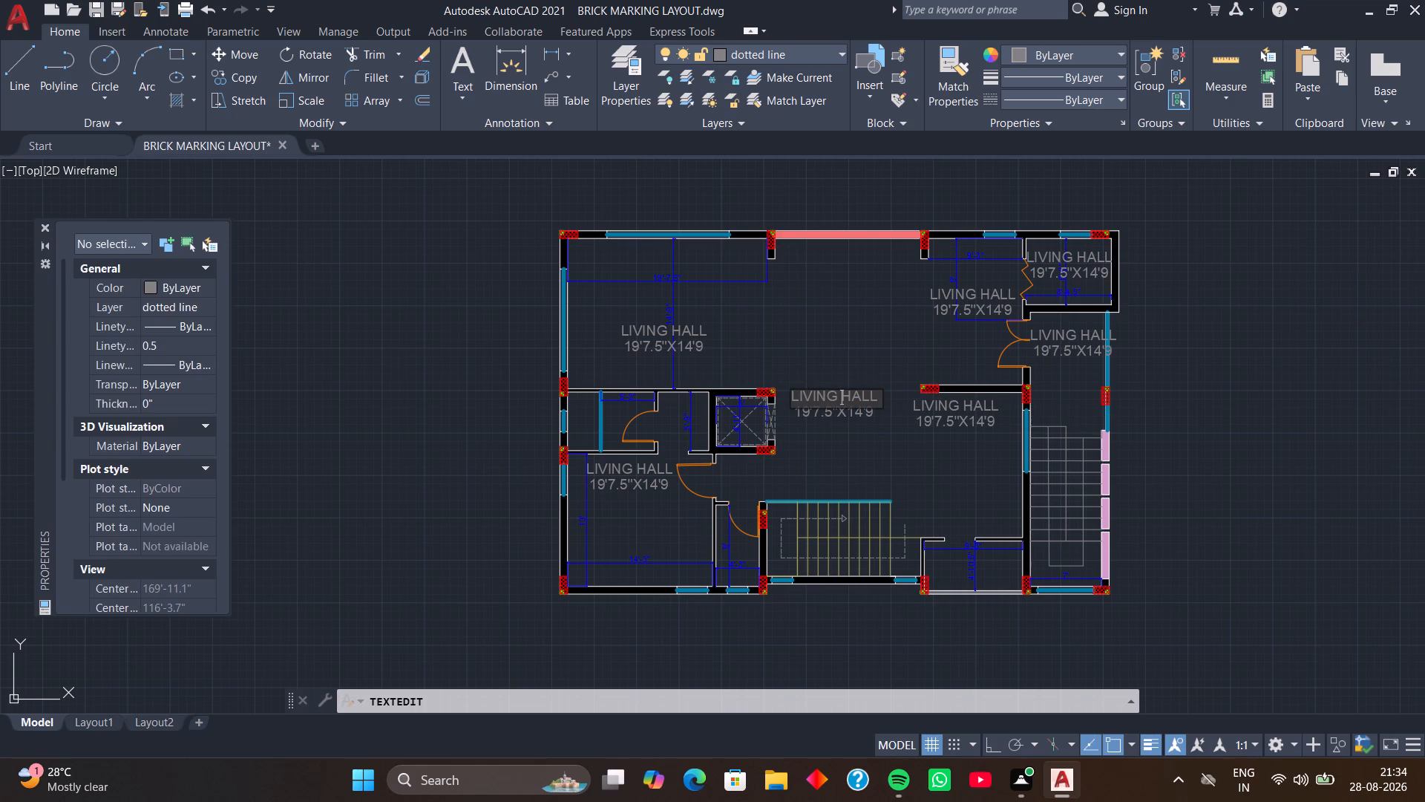
left_click(880, 397)
key("space")
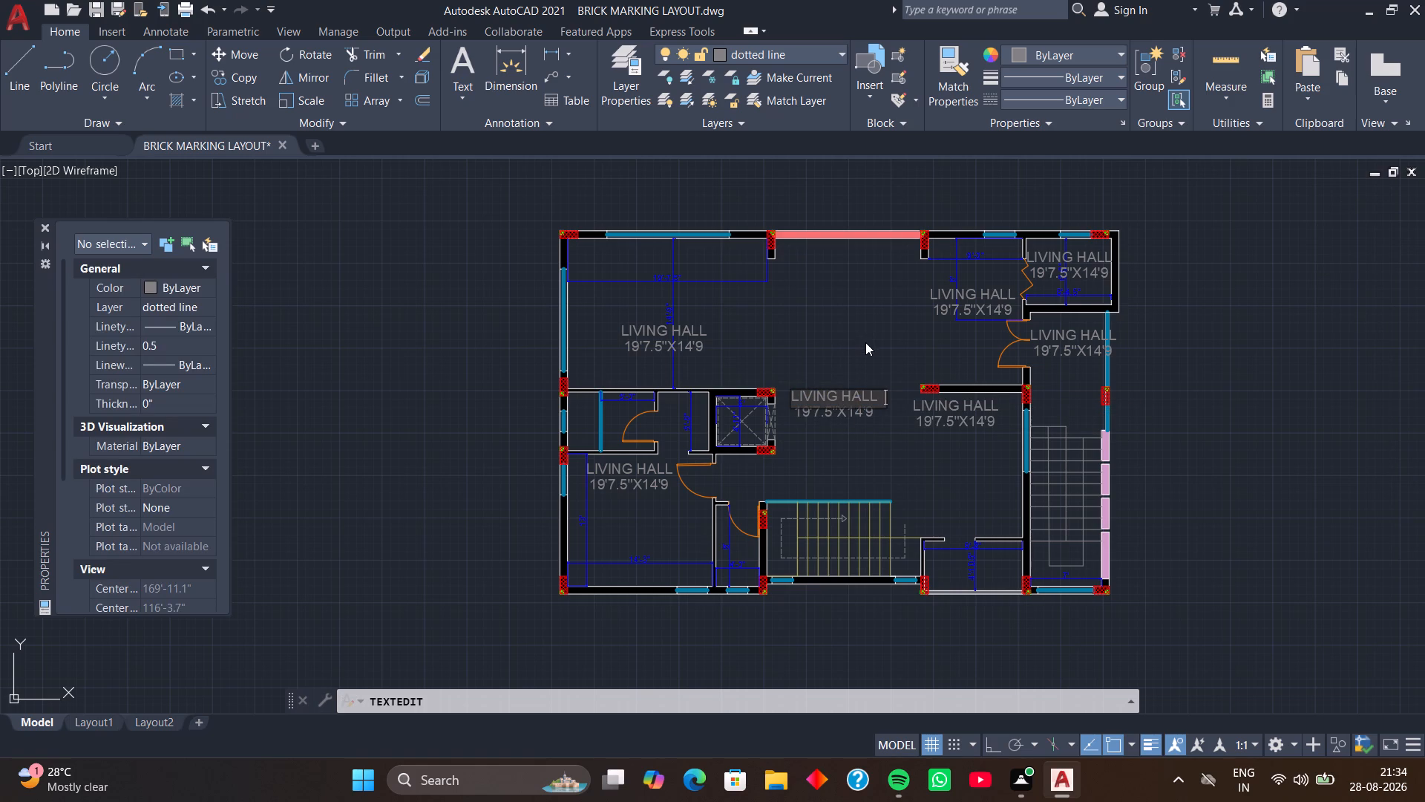
left_click(865, 342)
left_click(871, 391)
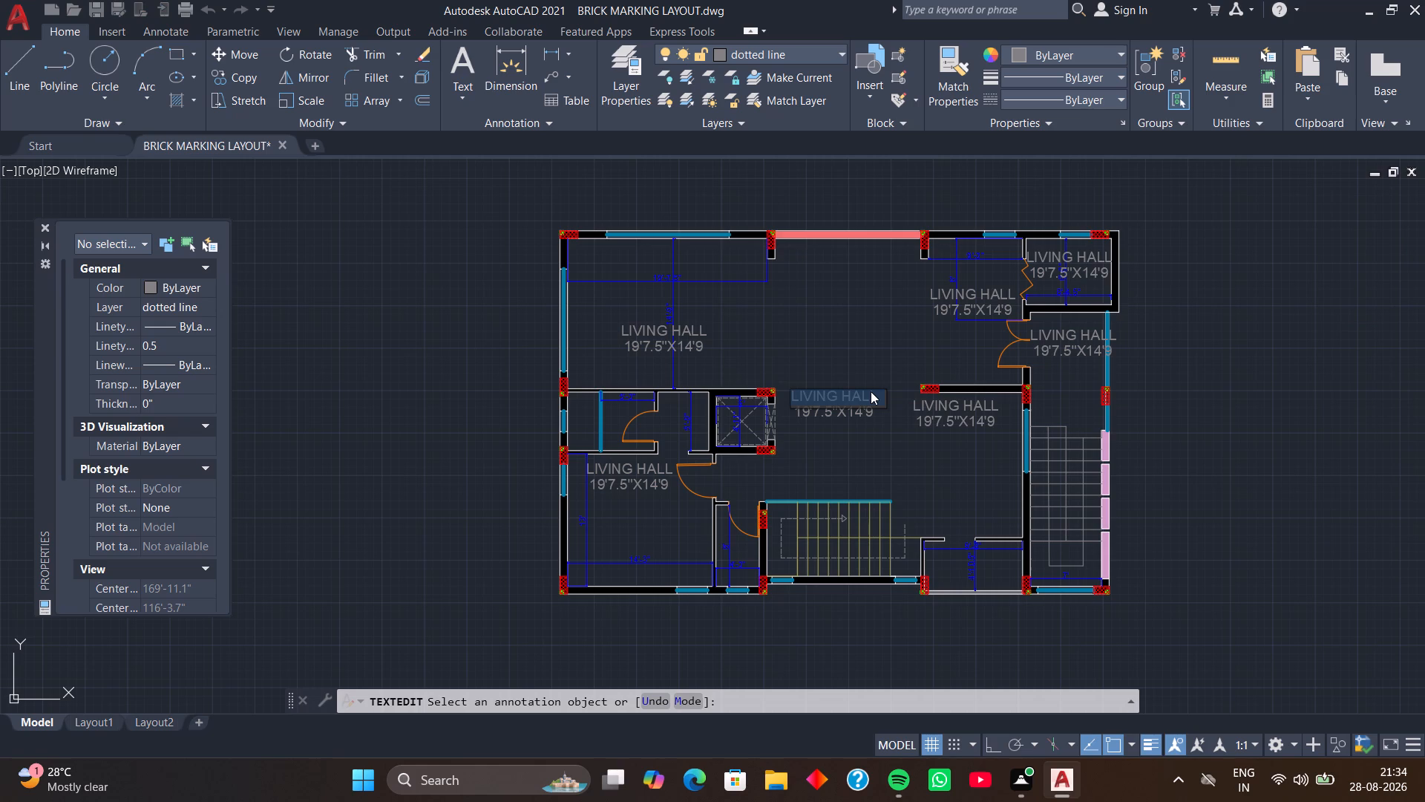
type("DINING")
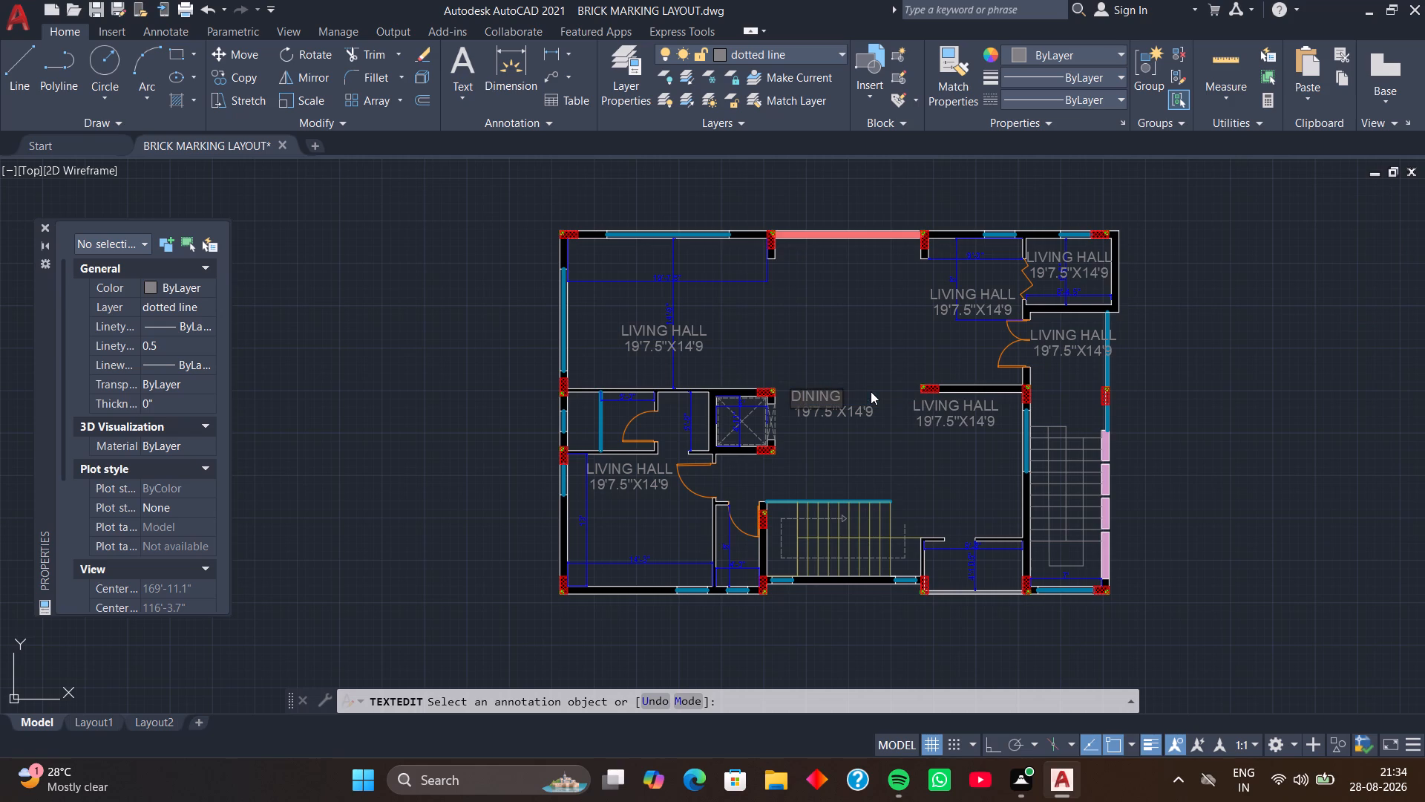
scroll(197, 490, "down", 3)
left_click(862, 382)
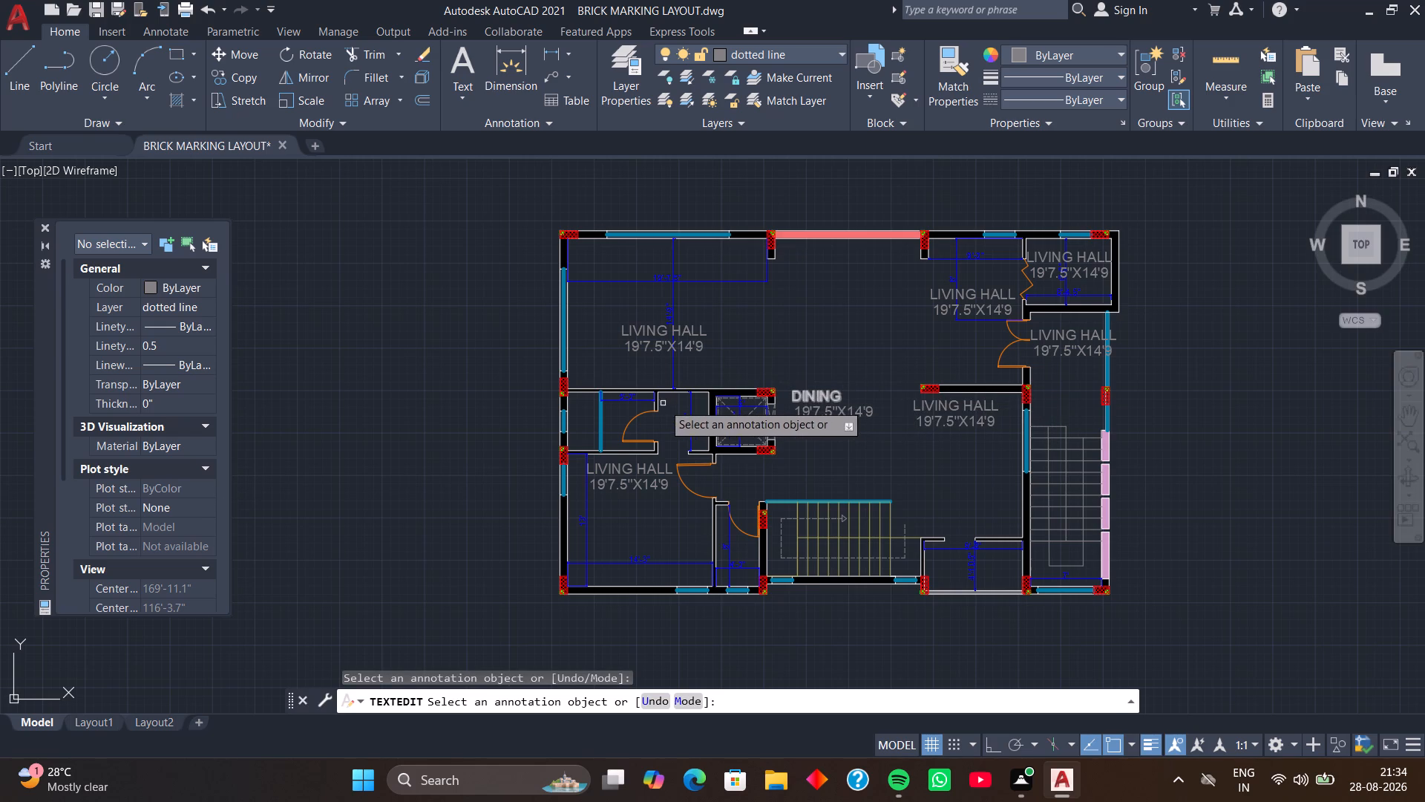
key("space")
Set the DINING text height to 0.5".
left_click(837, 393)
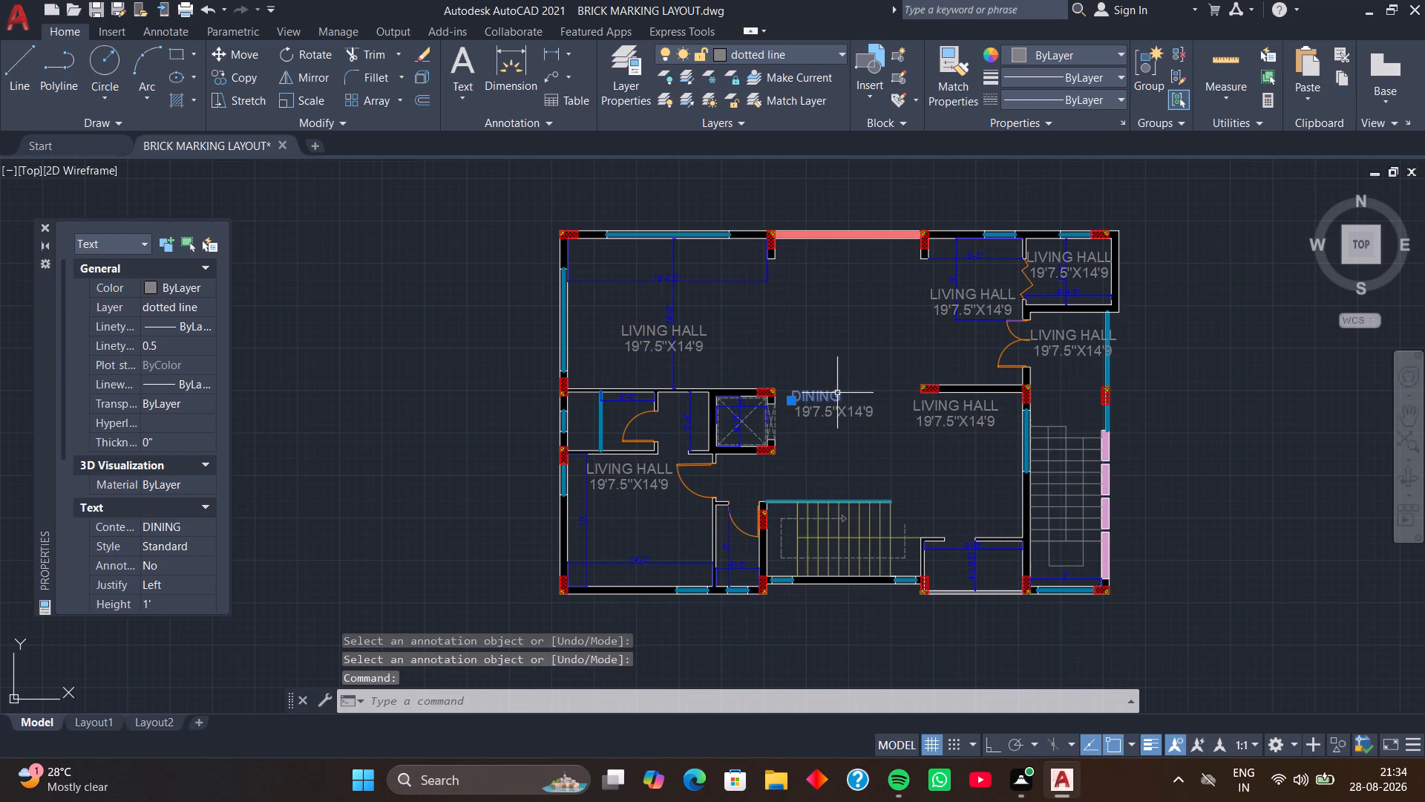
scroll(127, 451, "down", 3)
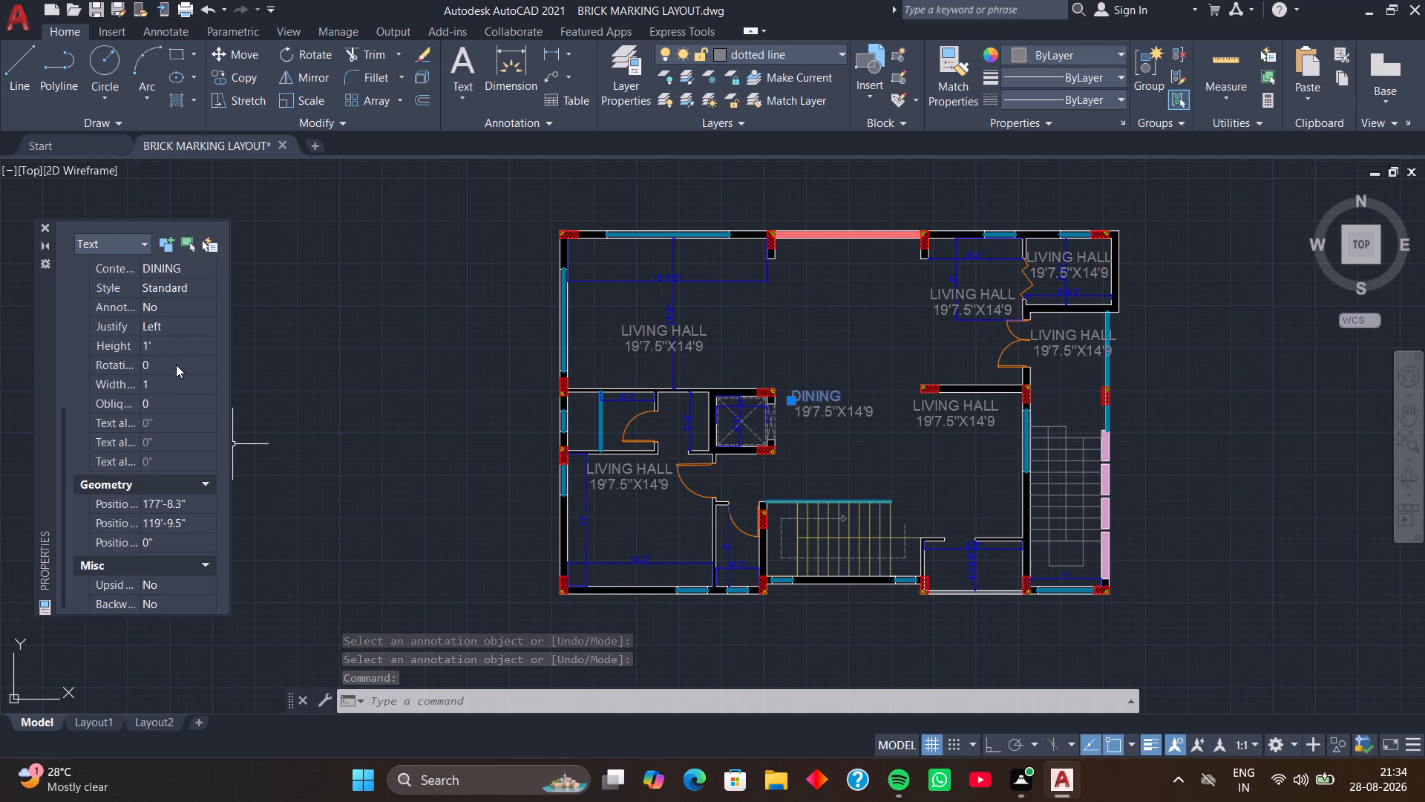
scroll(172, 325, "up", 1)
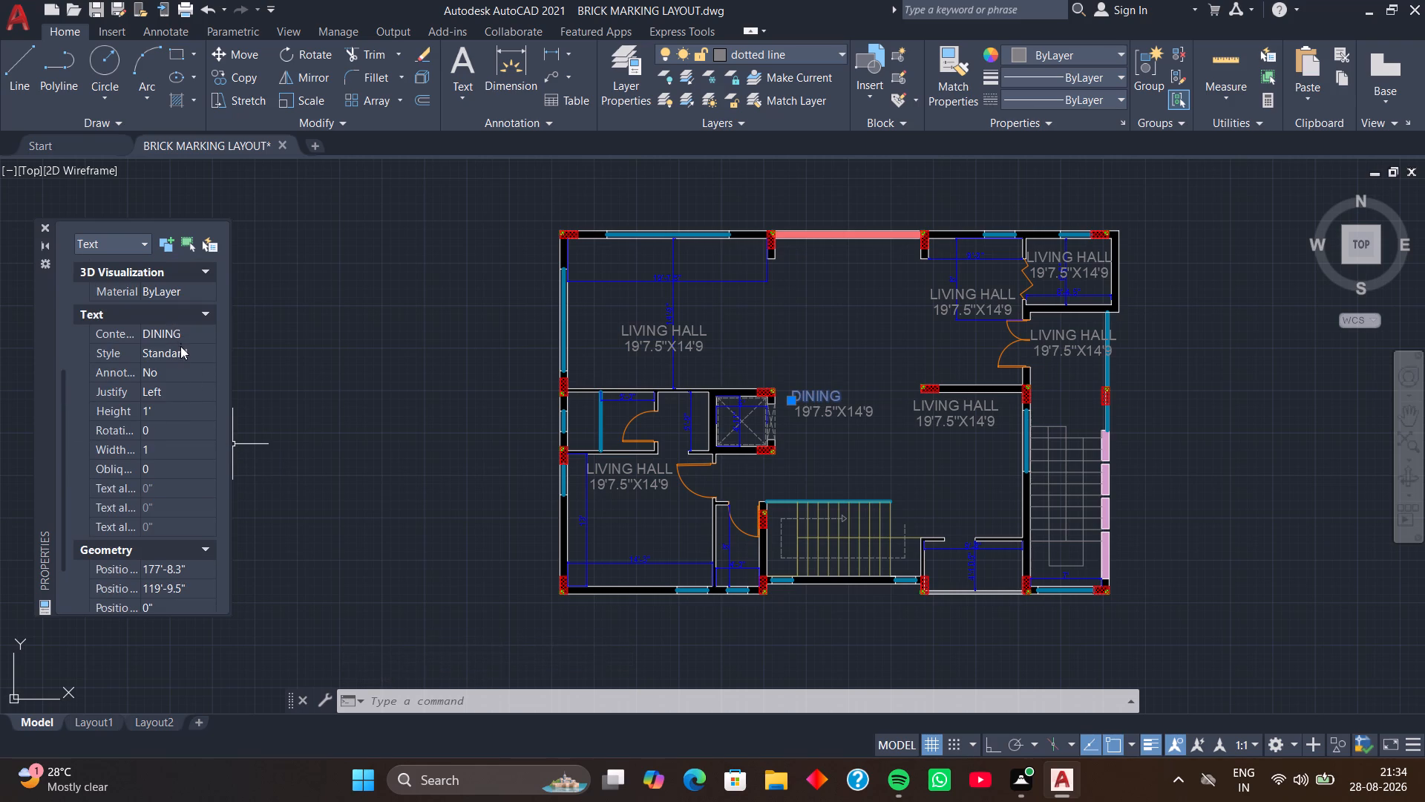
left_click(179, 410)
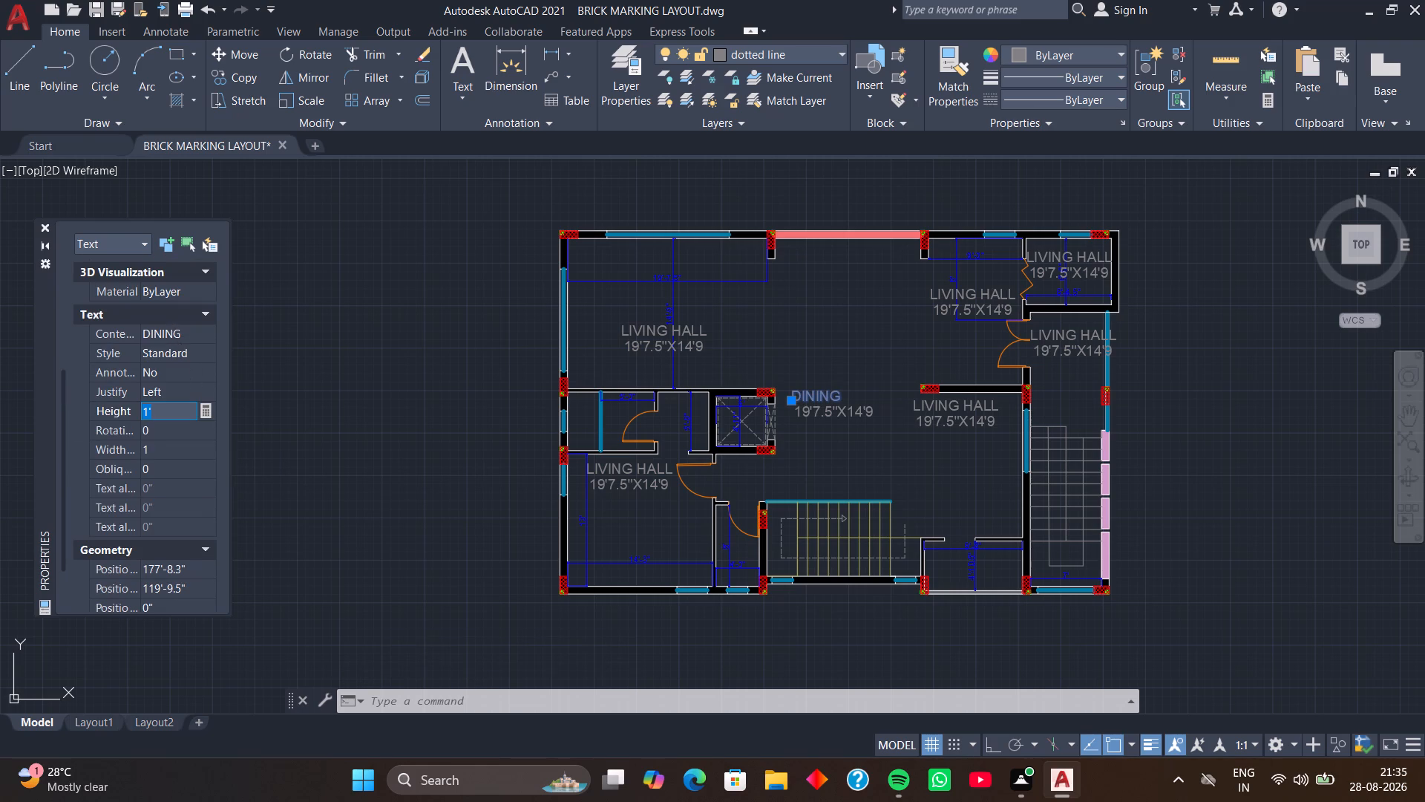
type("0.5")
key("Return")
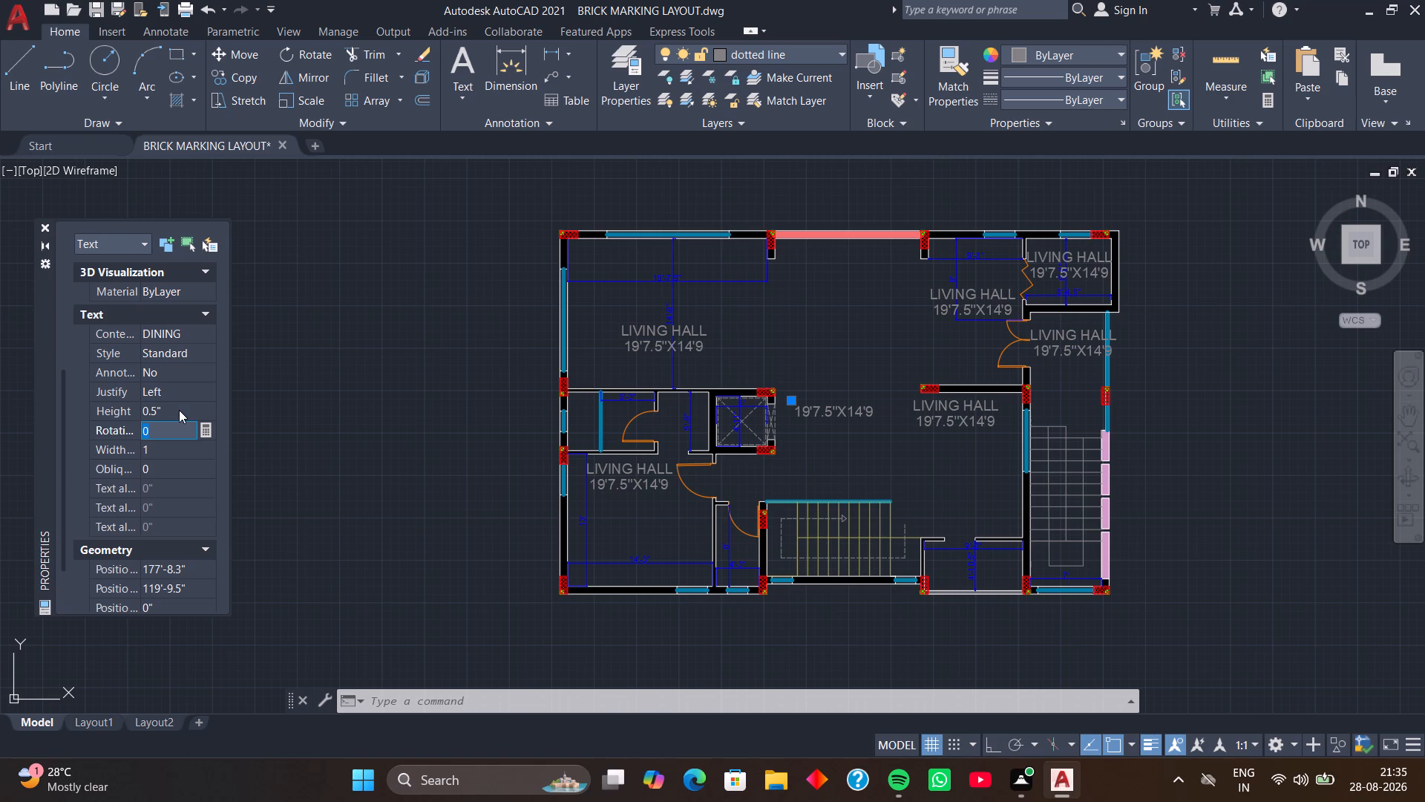
Set the DINING text height to 10".
scroll(761, 401, "up", 3)
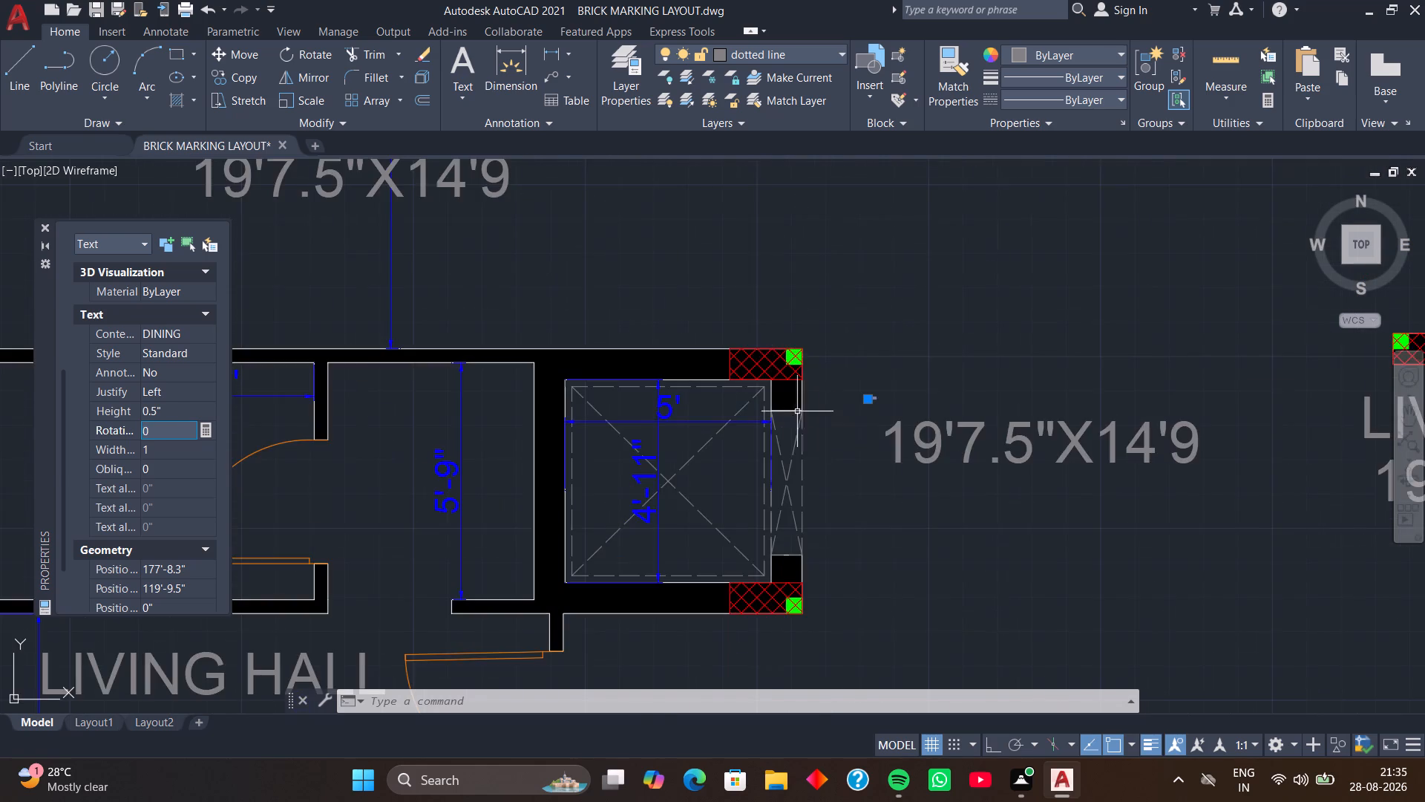
scroll(848, 413, "up", 3)
scroll(888, 363, "down", 1)
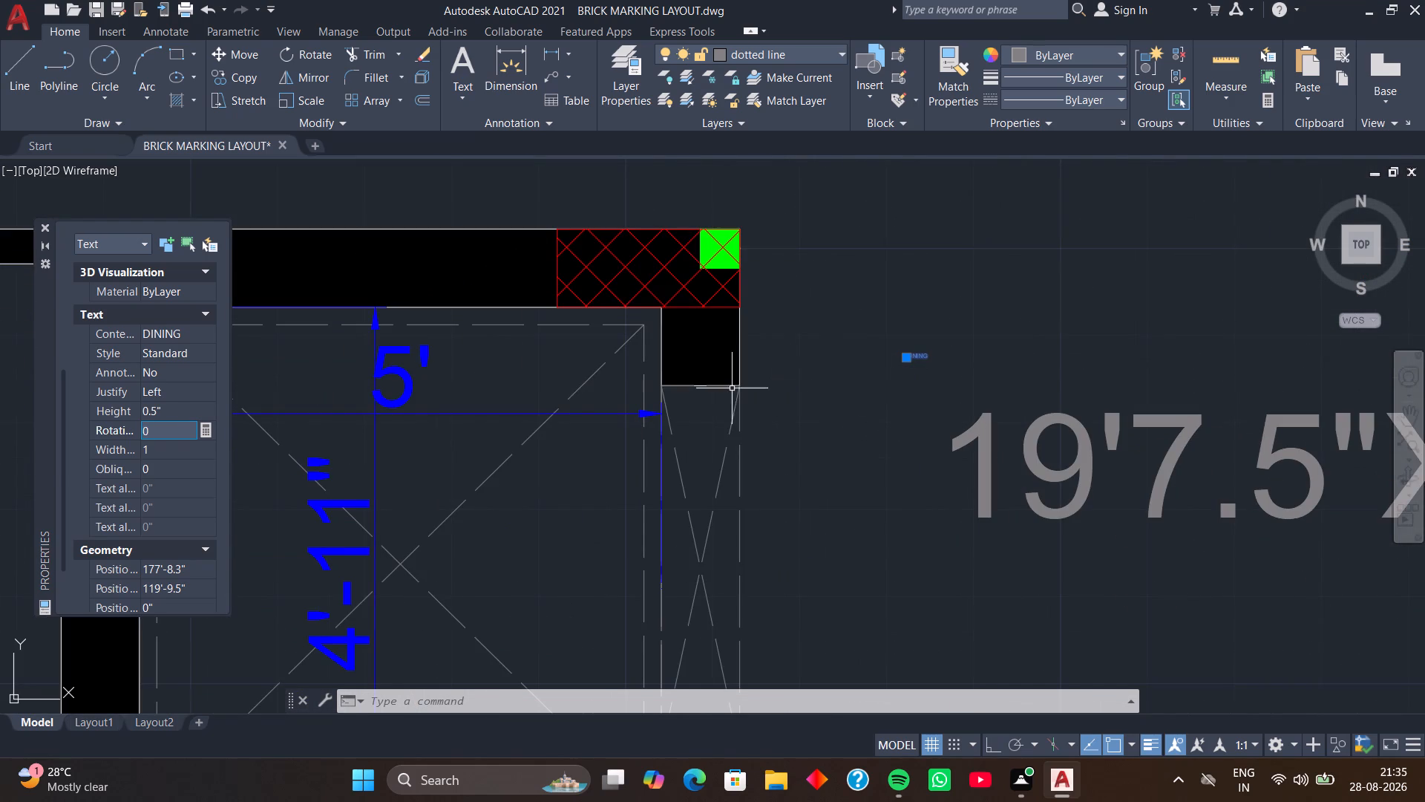
left_click(189, 404)
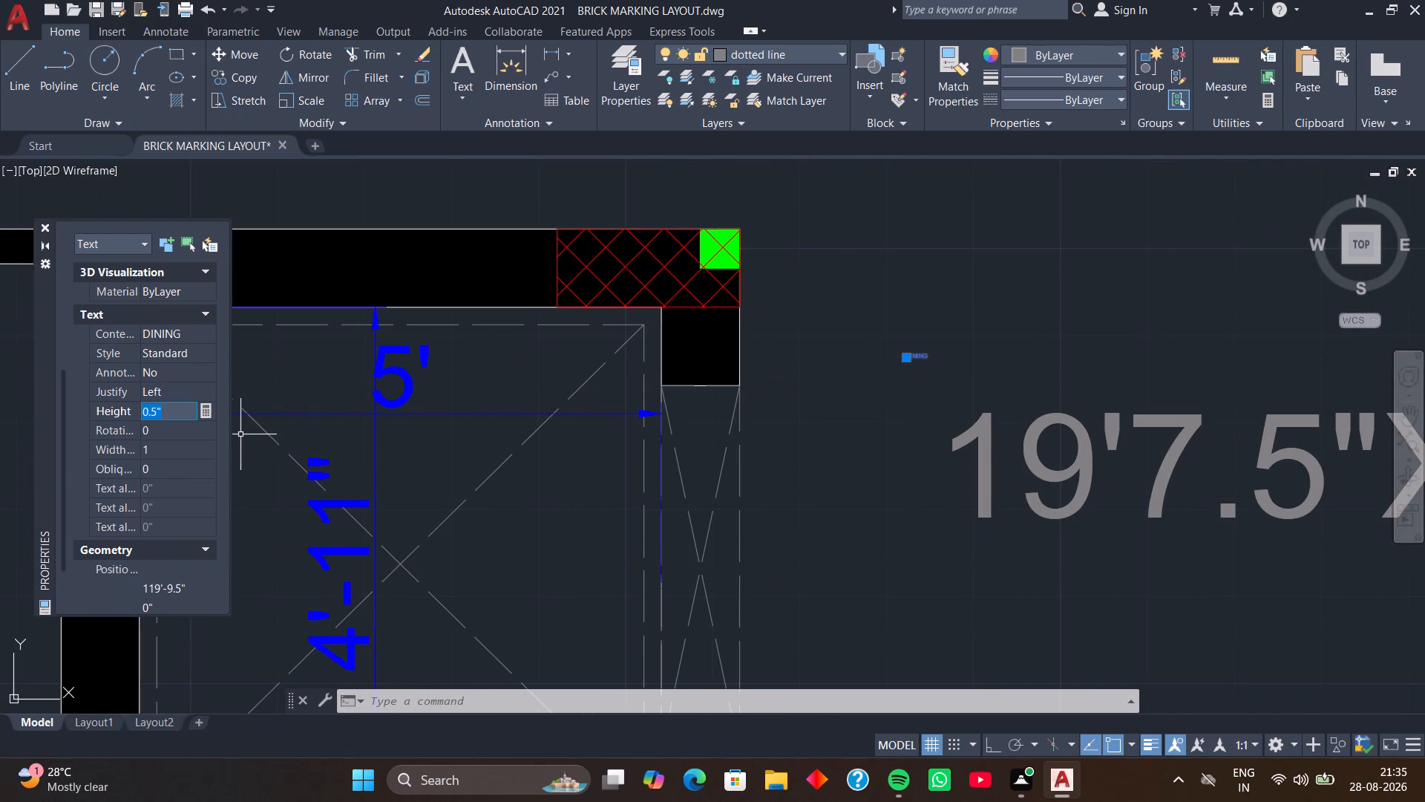
type("10")
key("Return")
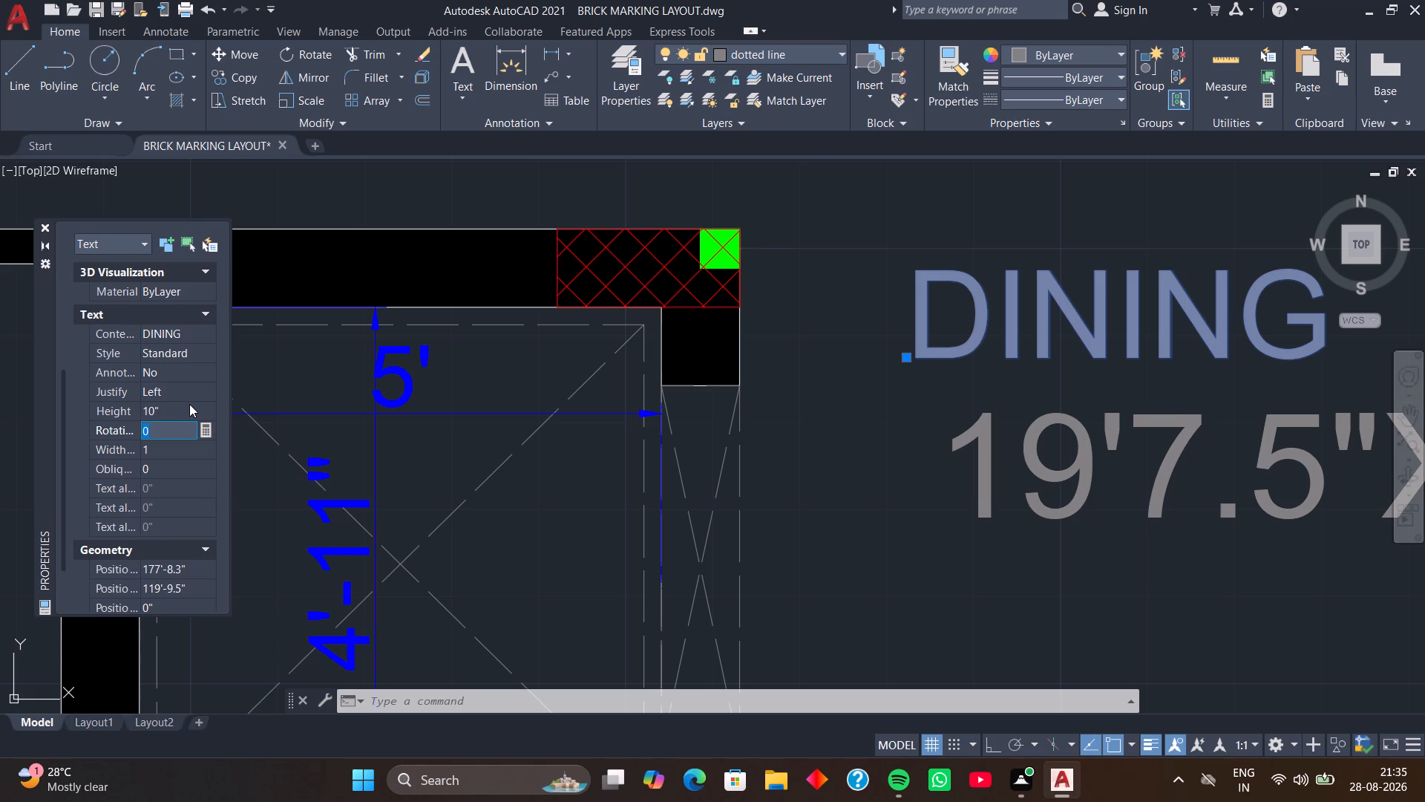
scroll(816, 359, "down", 2)
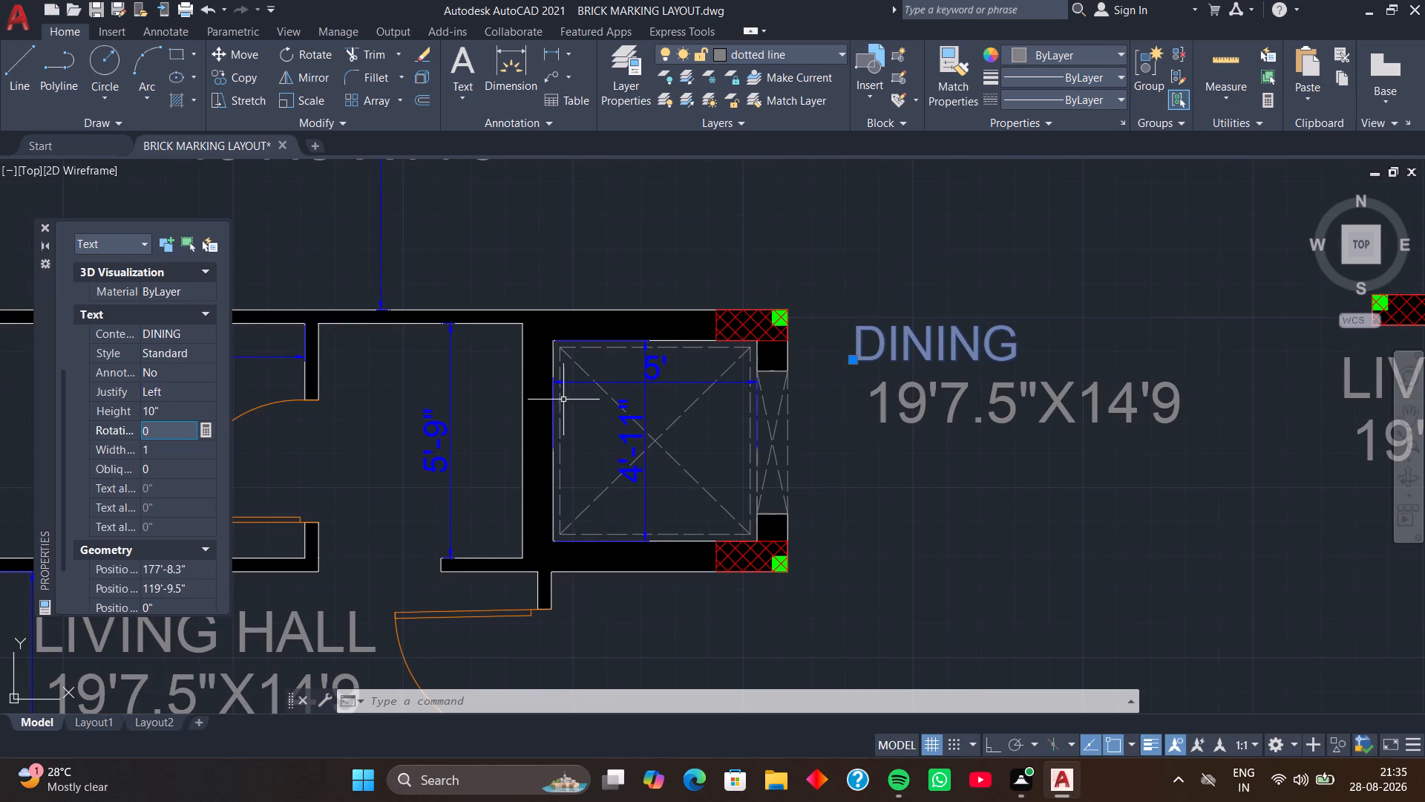
Set the DINING text height to 8".
left_click(171, 405)
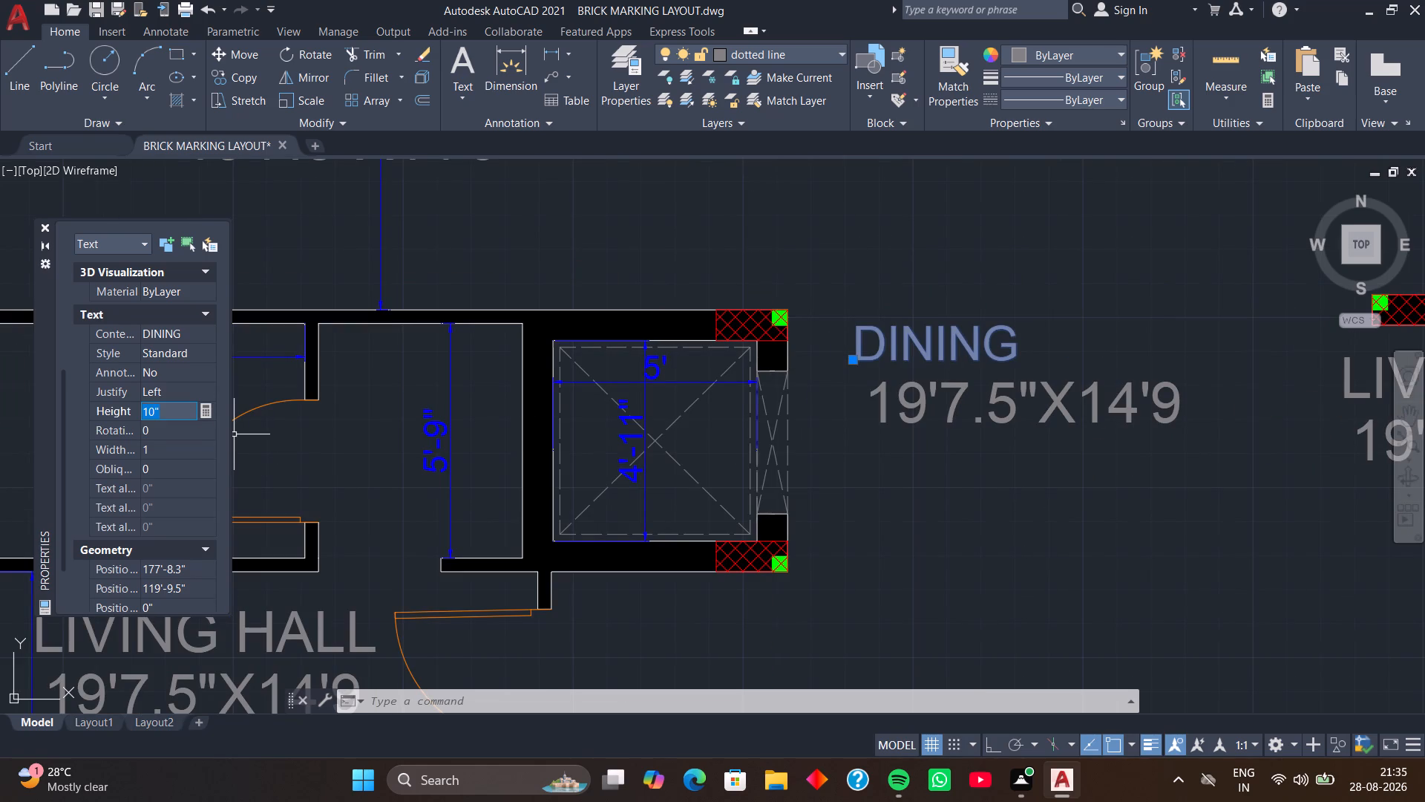
key("8")
key("Return")
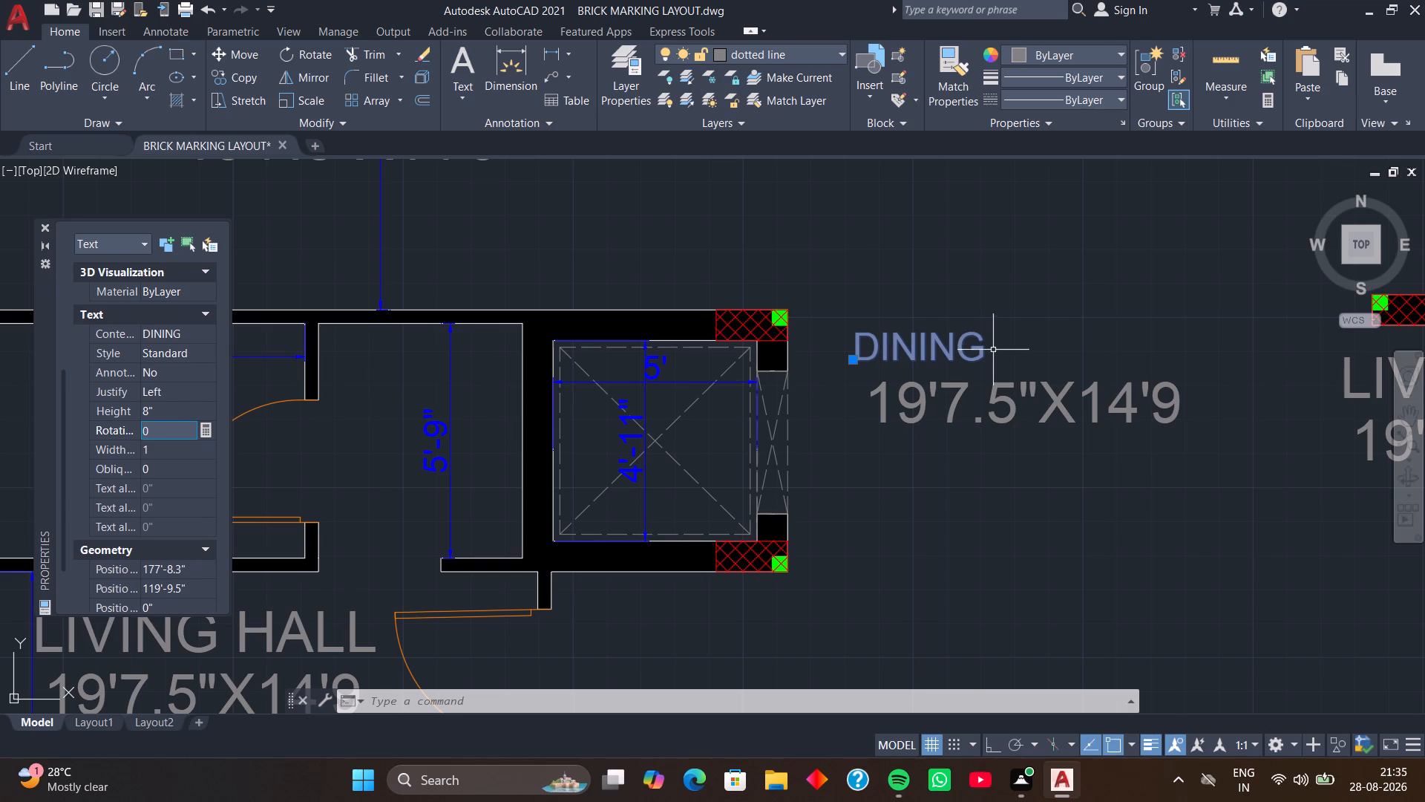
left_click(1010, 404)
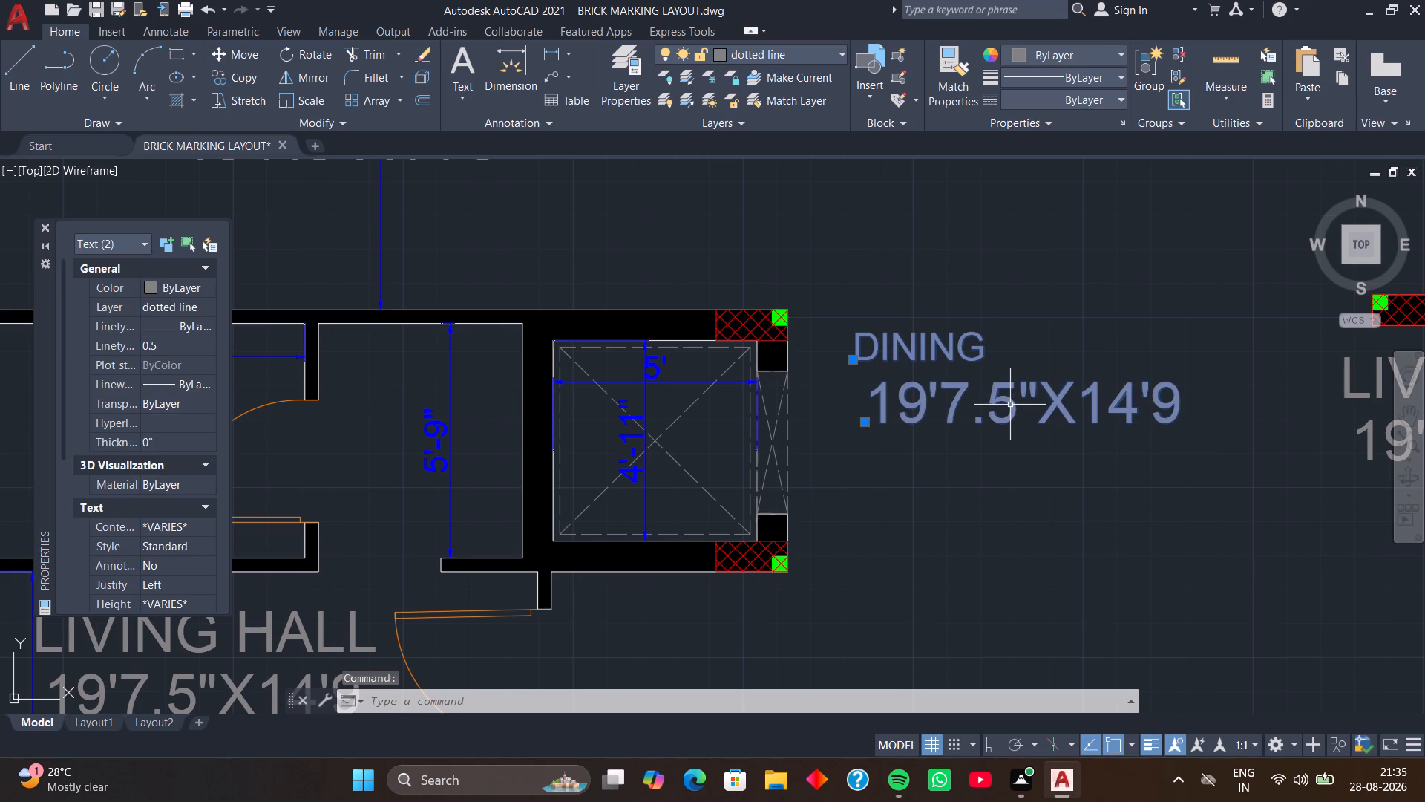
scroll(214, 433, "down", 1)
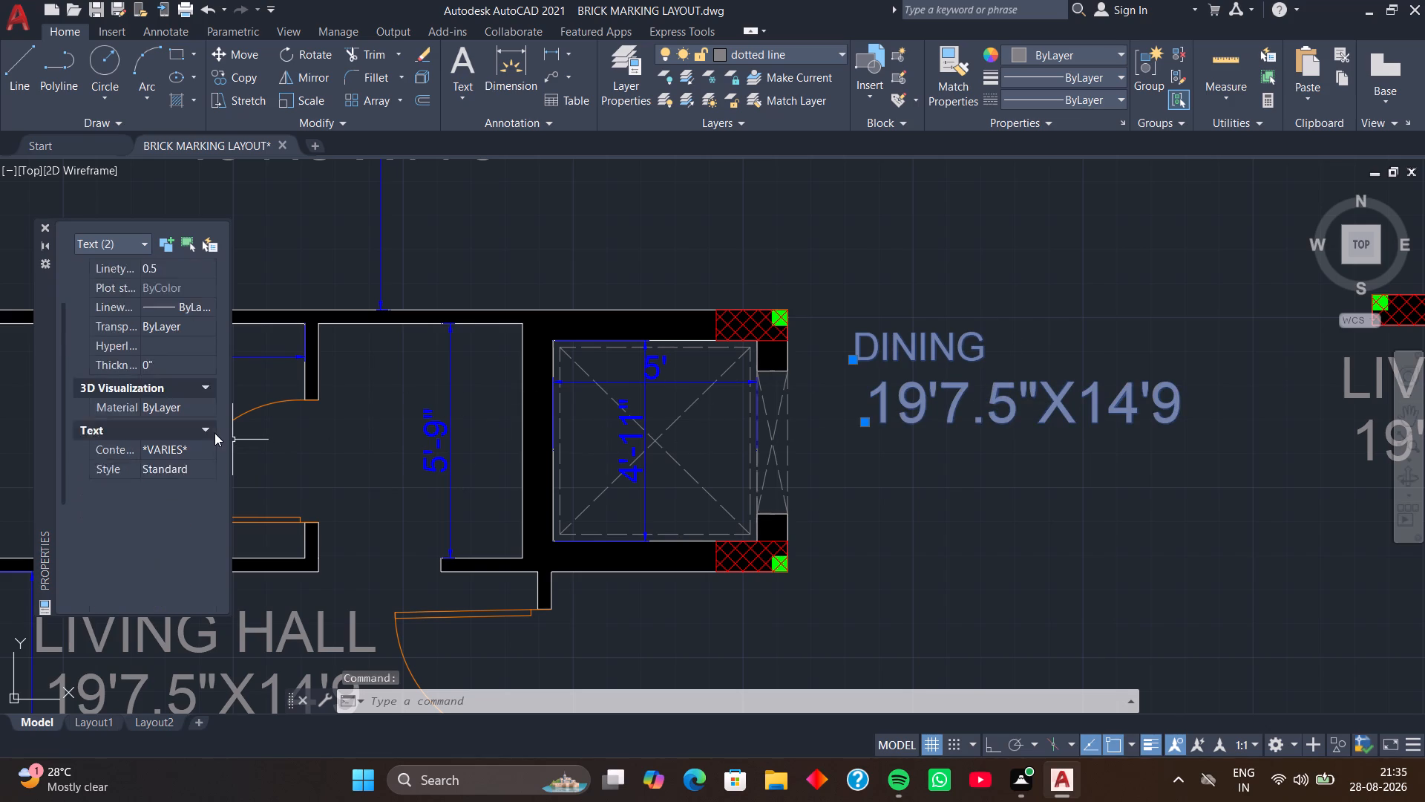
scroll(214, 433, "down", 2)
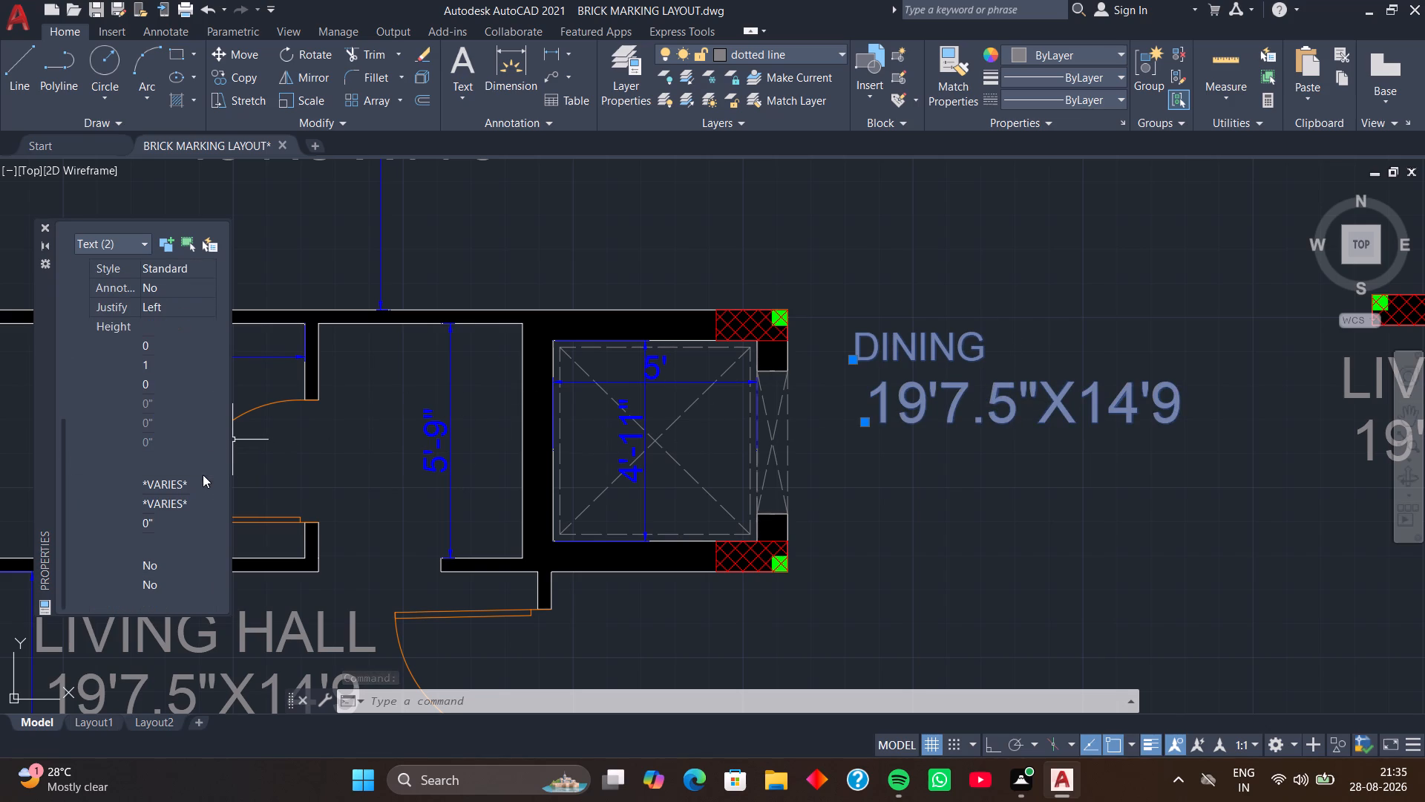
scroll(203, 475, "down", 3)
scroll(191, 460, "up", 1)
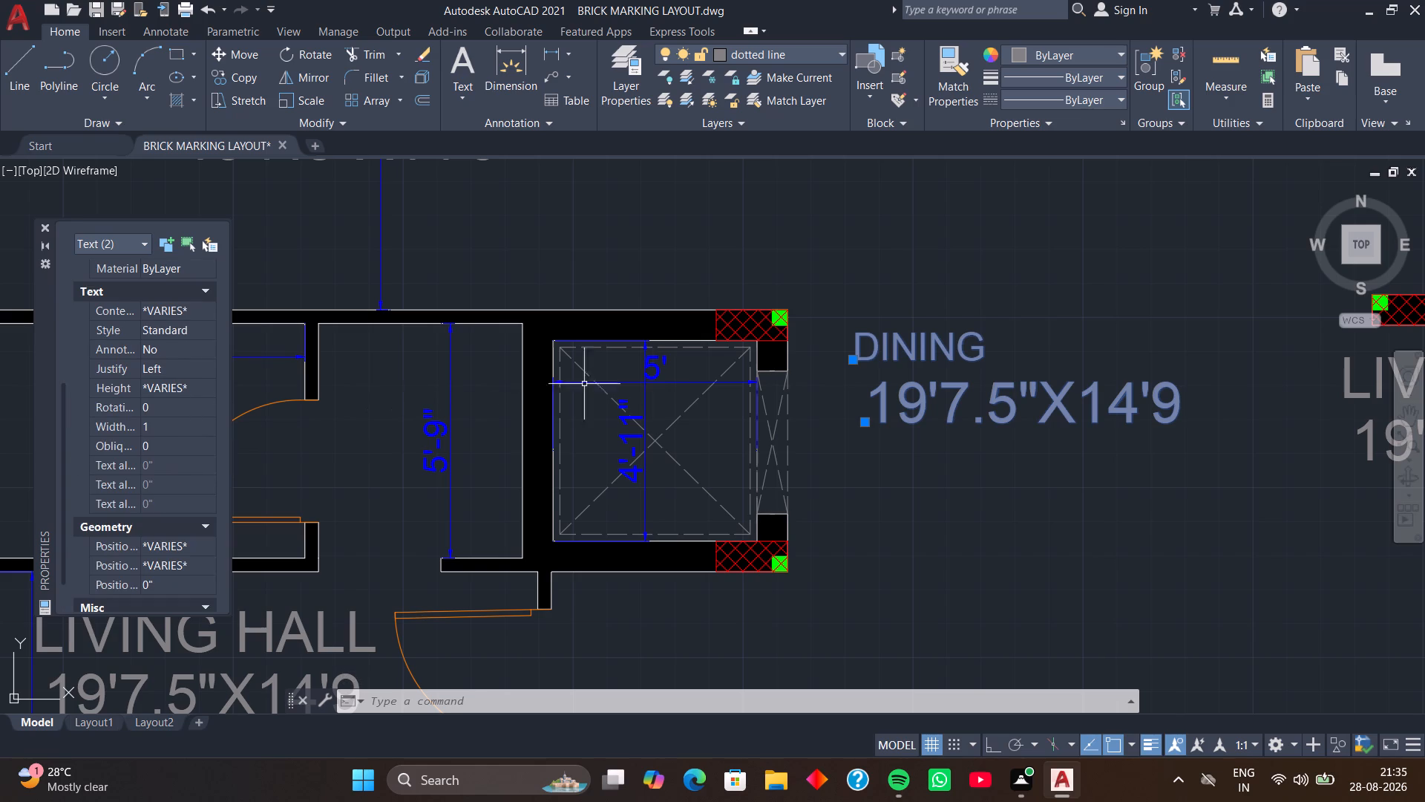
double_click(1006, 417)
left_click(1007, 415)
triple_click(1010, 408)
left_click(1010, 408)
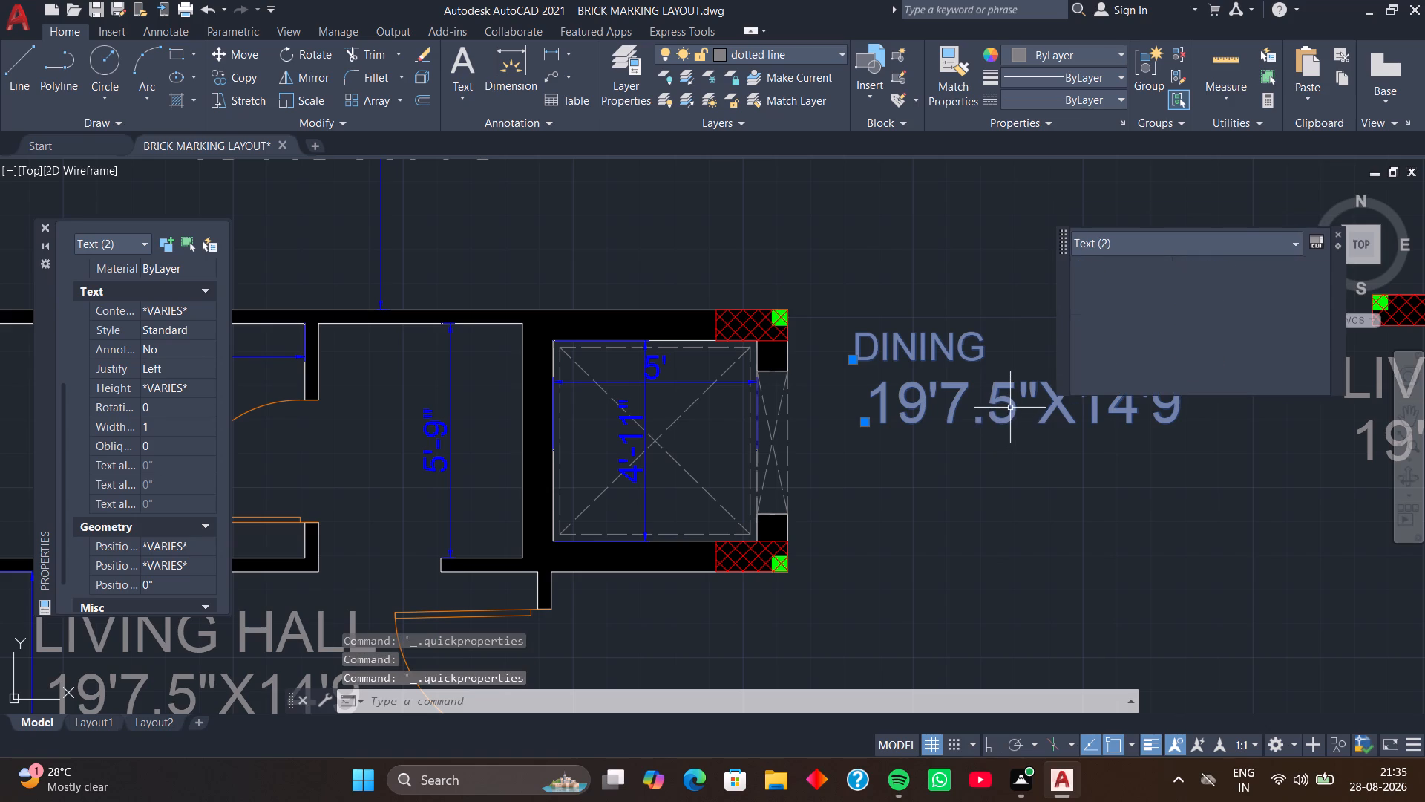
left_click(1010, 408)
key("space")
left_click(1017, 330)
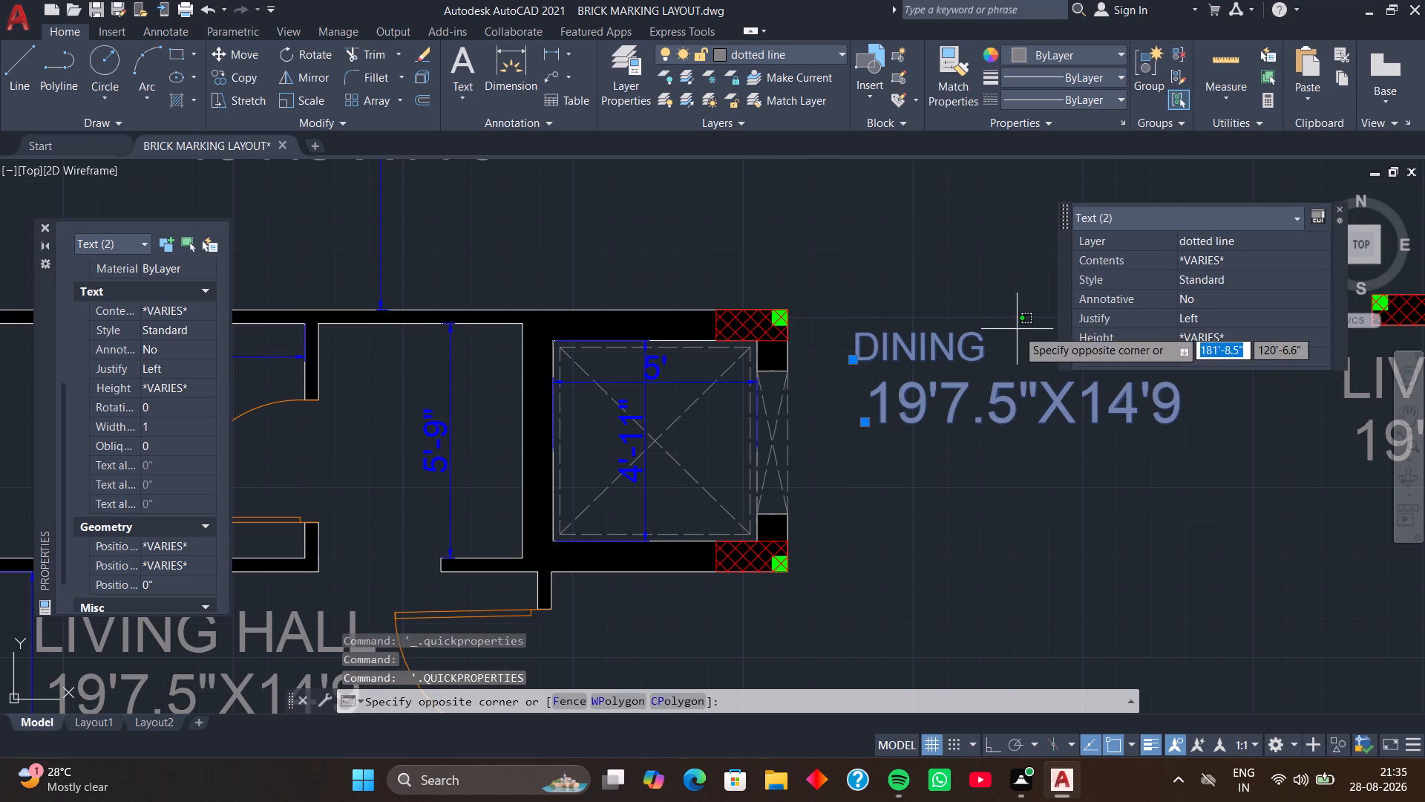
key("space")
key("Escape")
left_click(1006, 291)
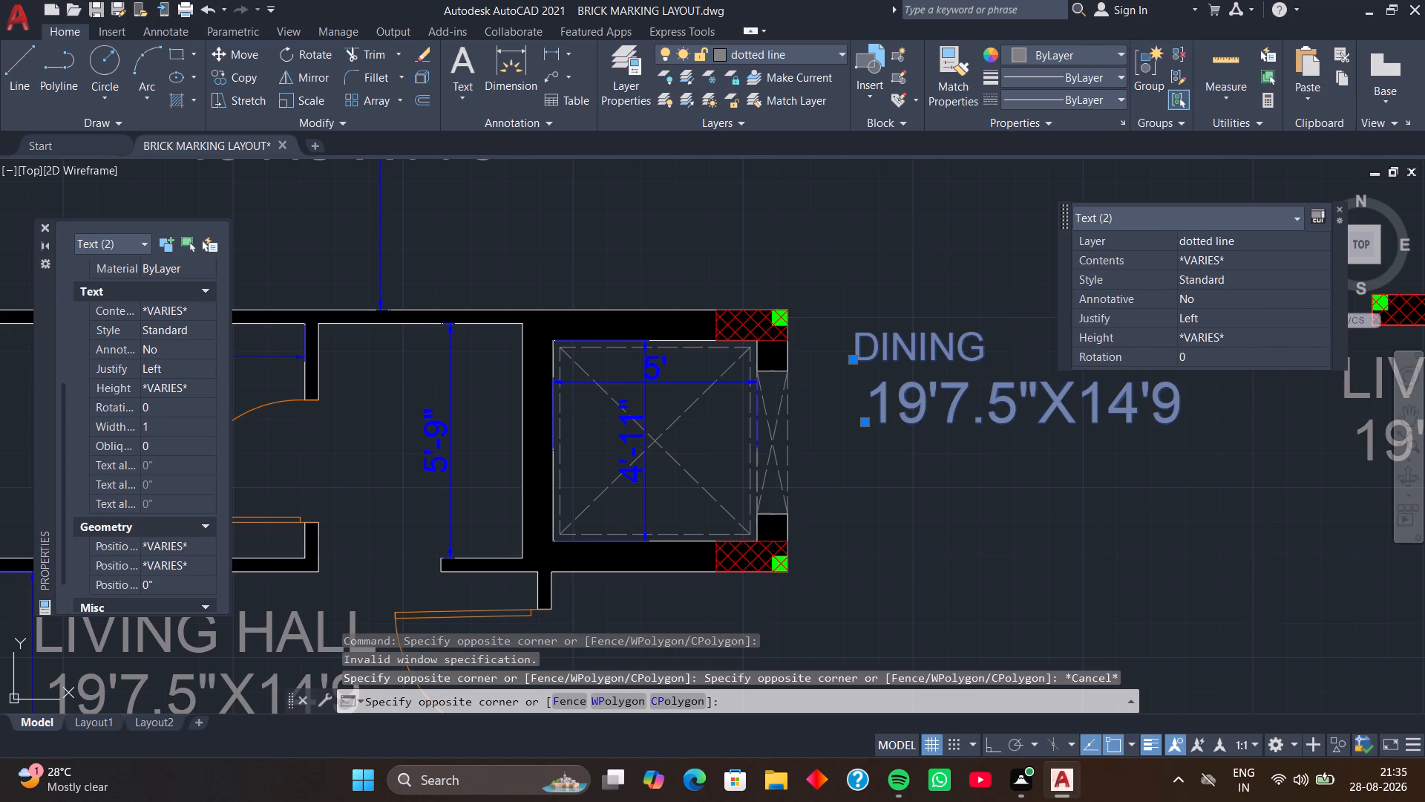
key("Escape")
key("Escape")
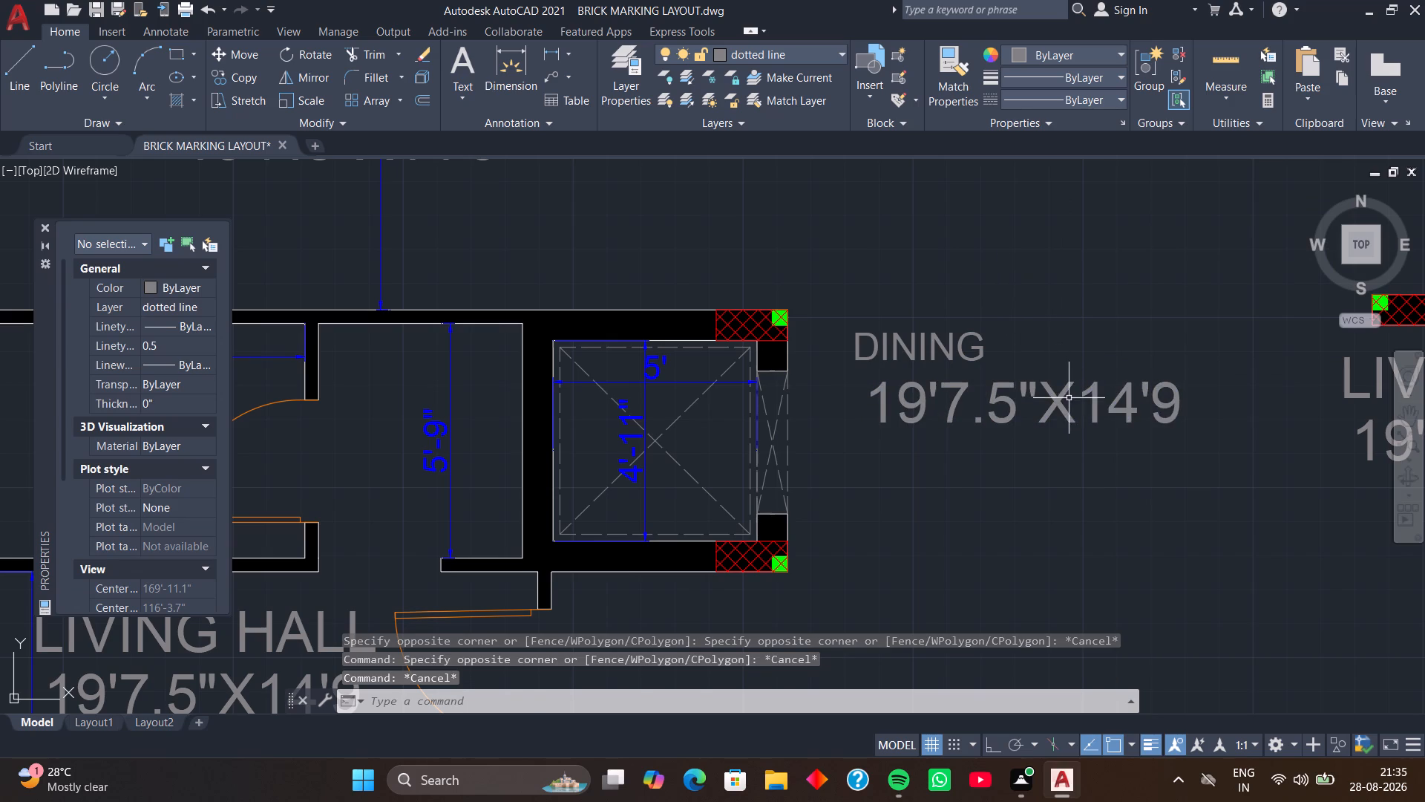
Change the size text under DINING to 14'3"X11'0".
left_click(1069, 398)
left_click(1056, 402)
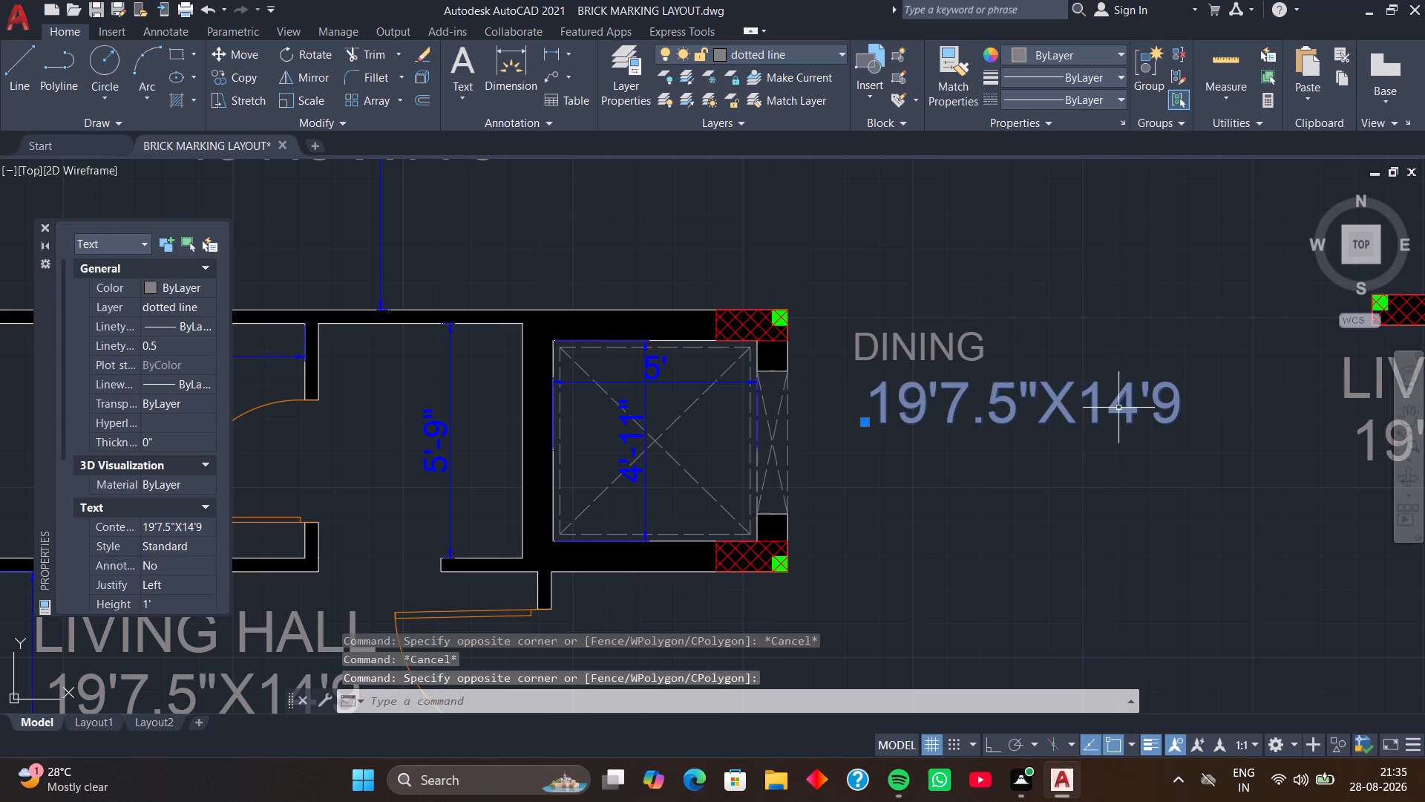
double_click(1119, 407)
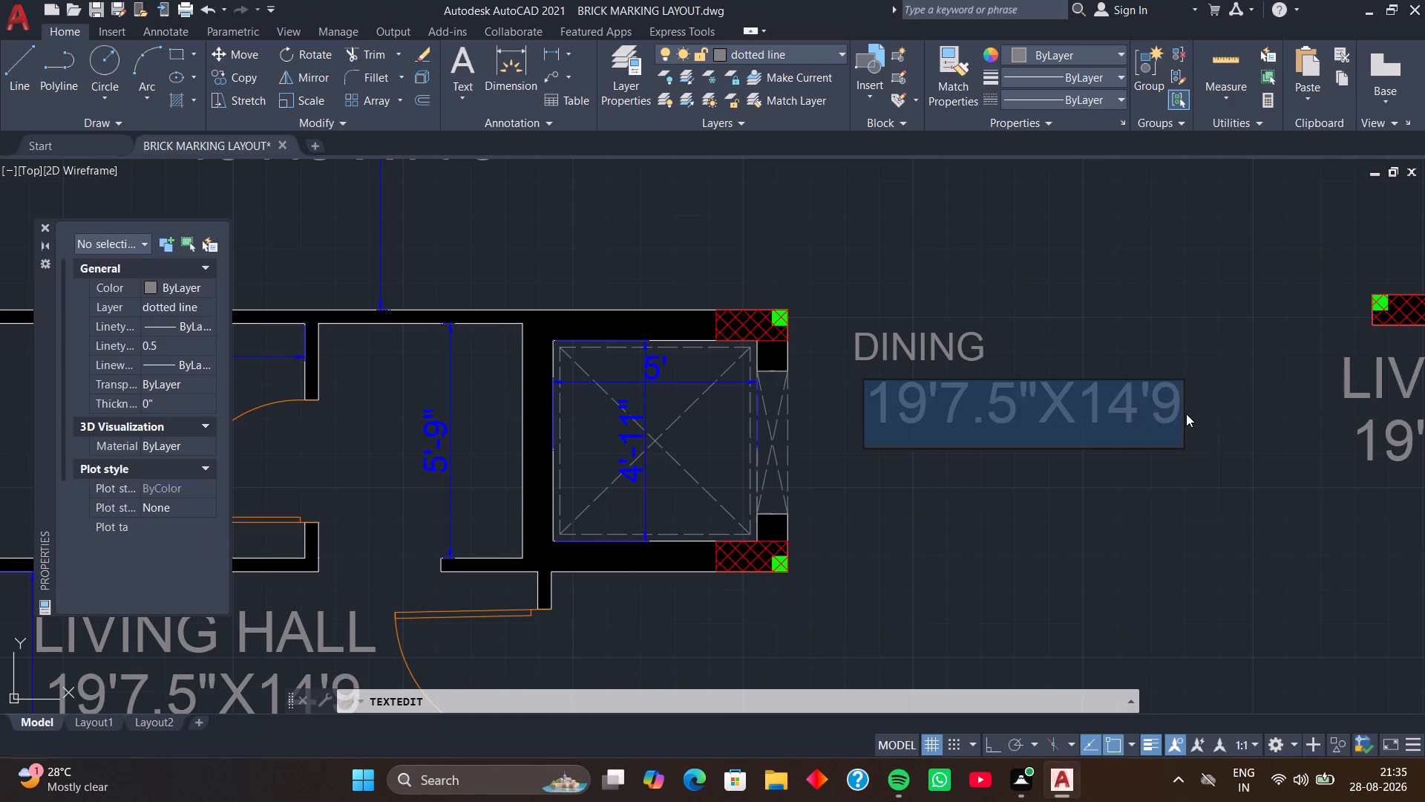
key("1")
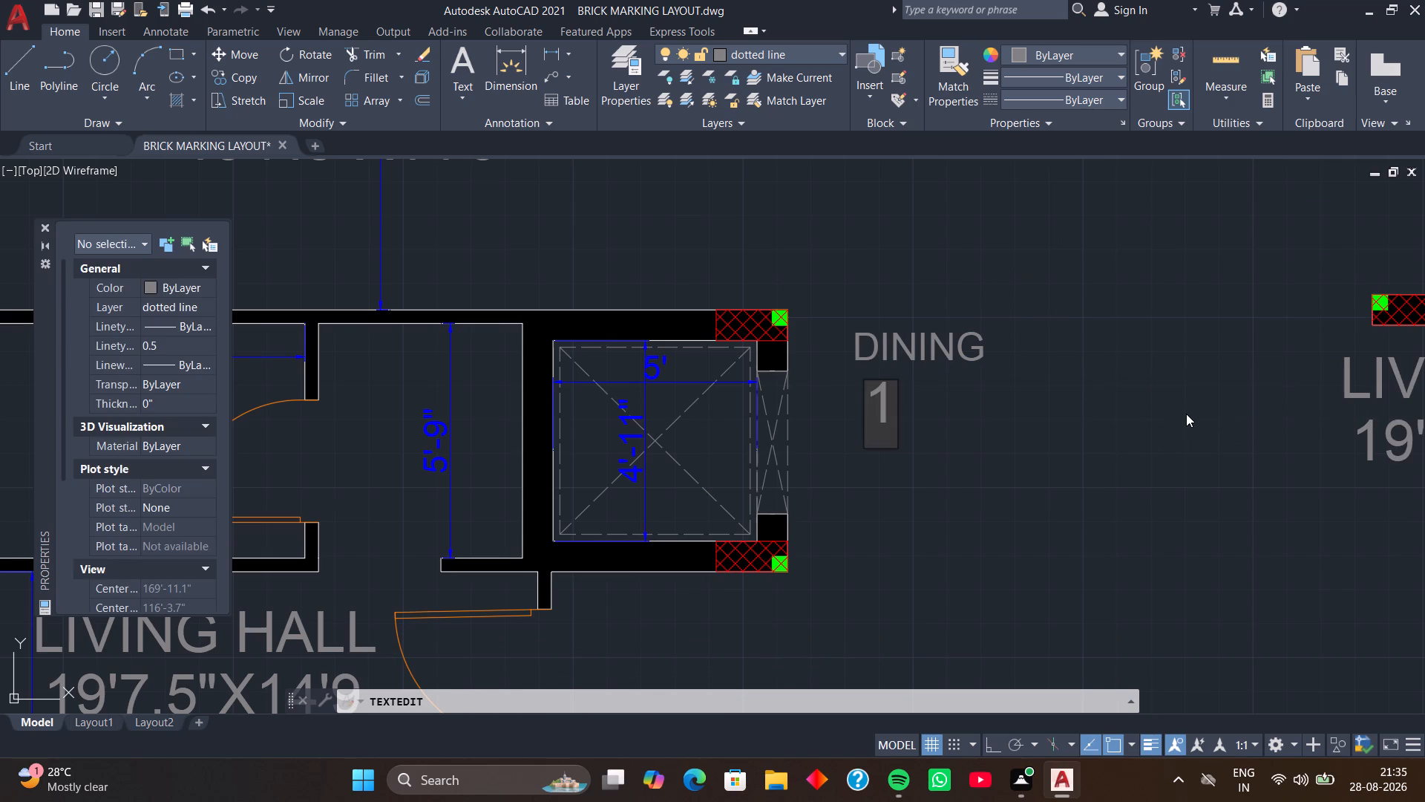
key("4")
key("apostrophe")
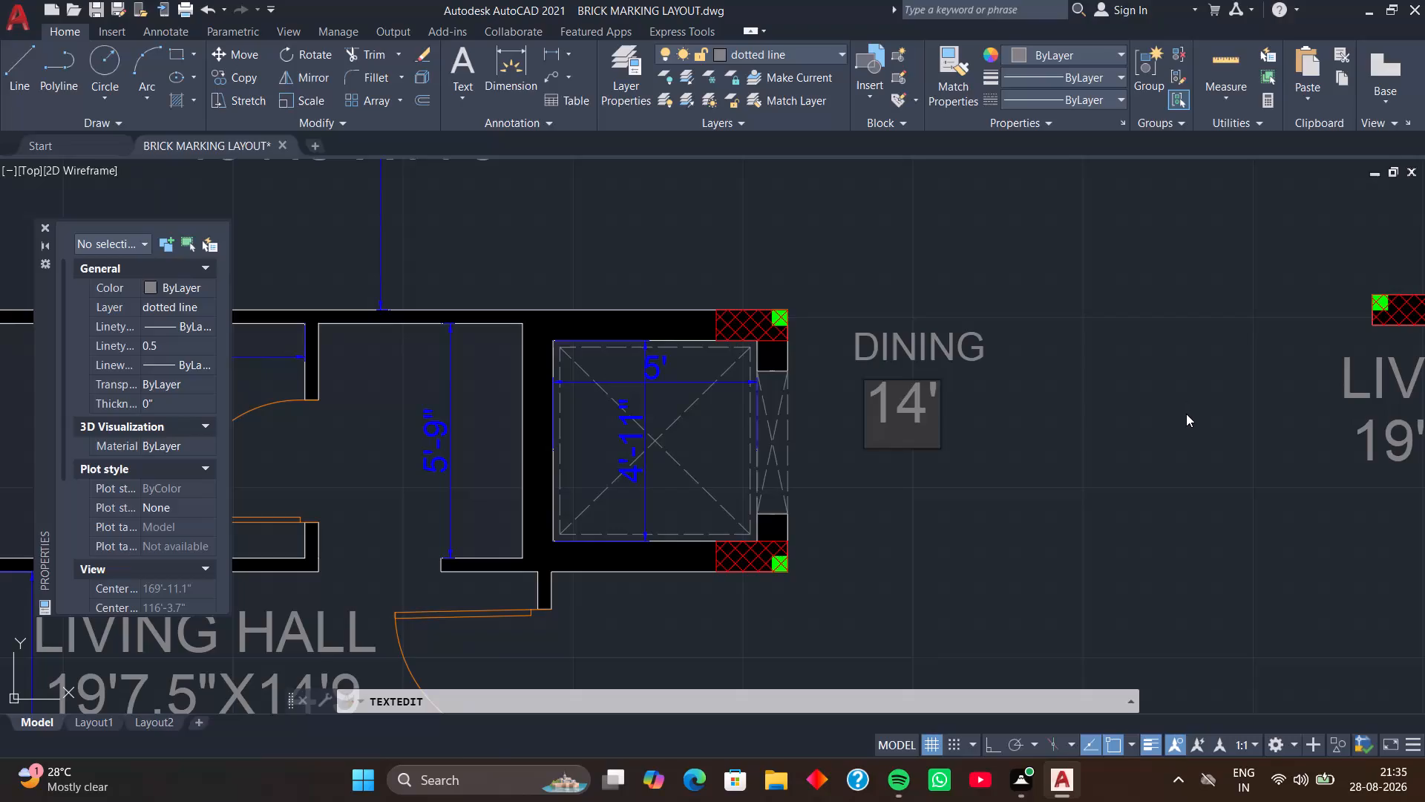
key("3")
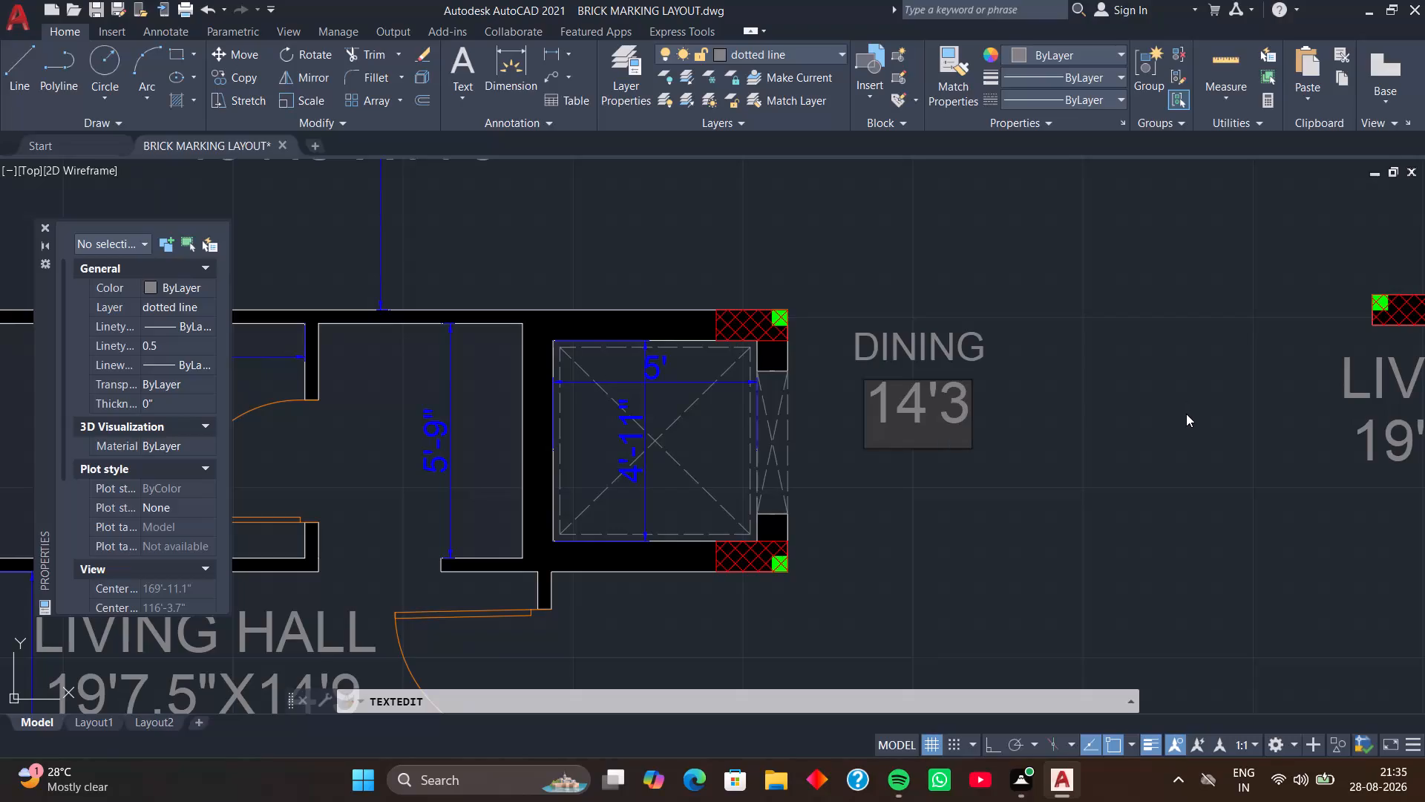
type("\"X")
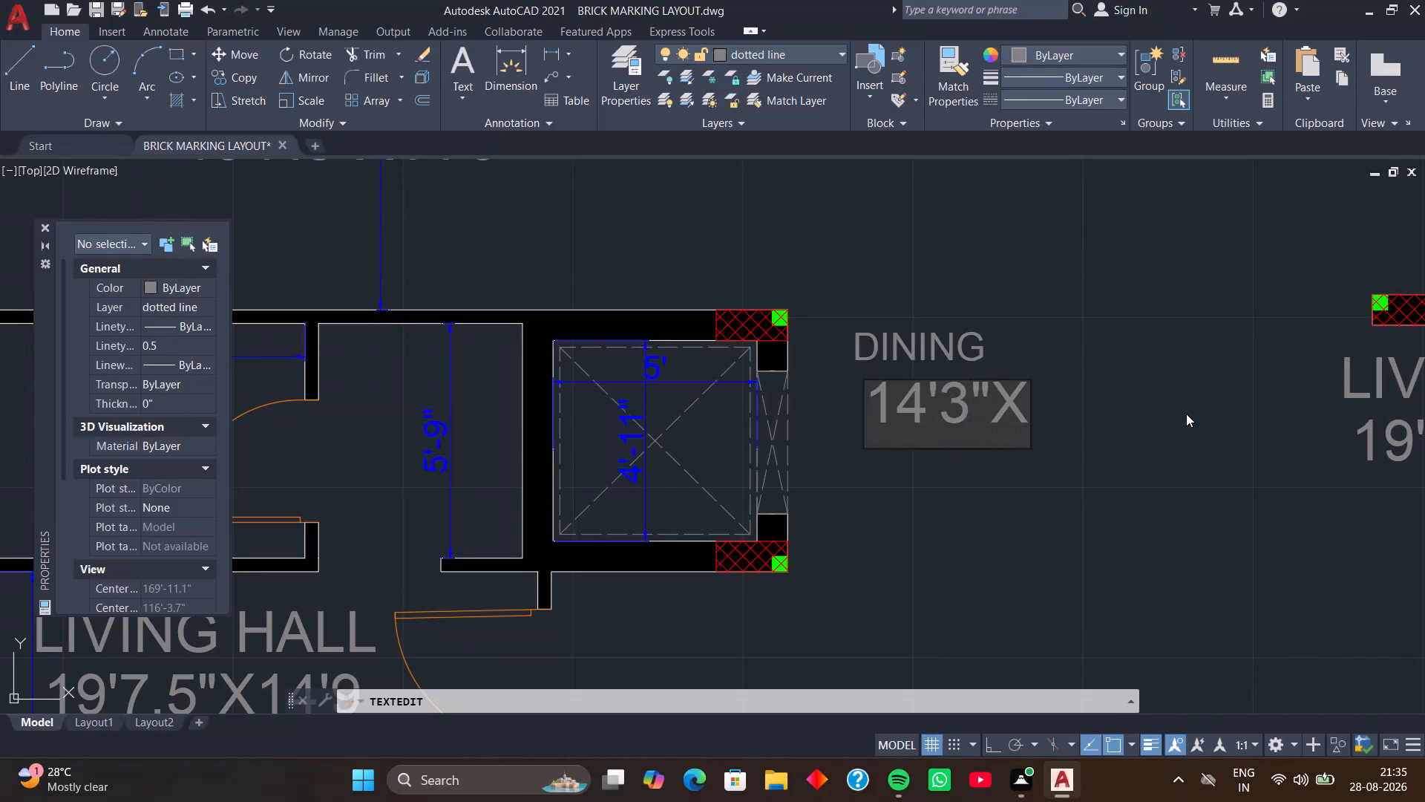
type("11'")
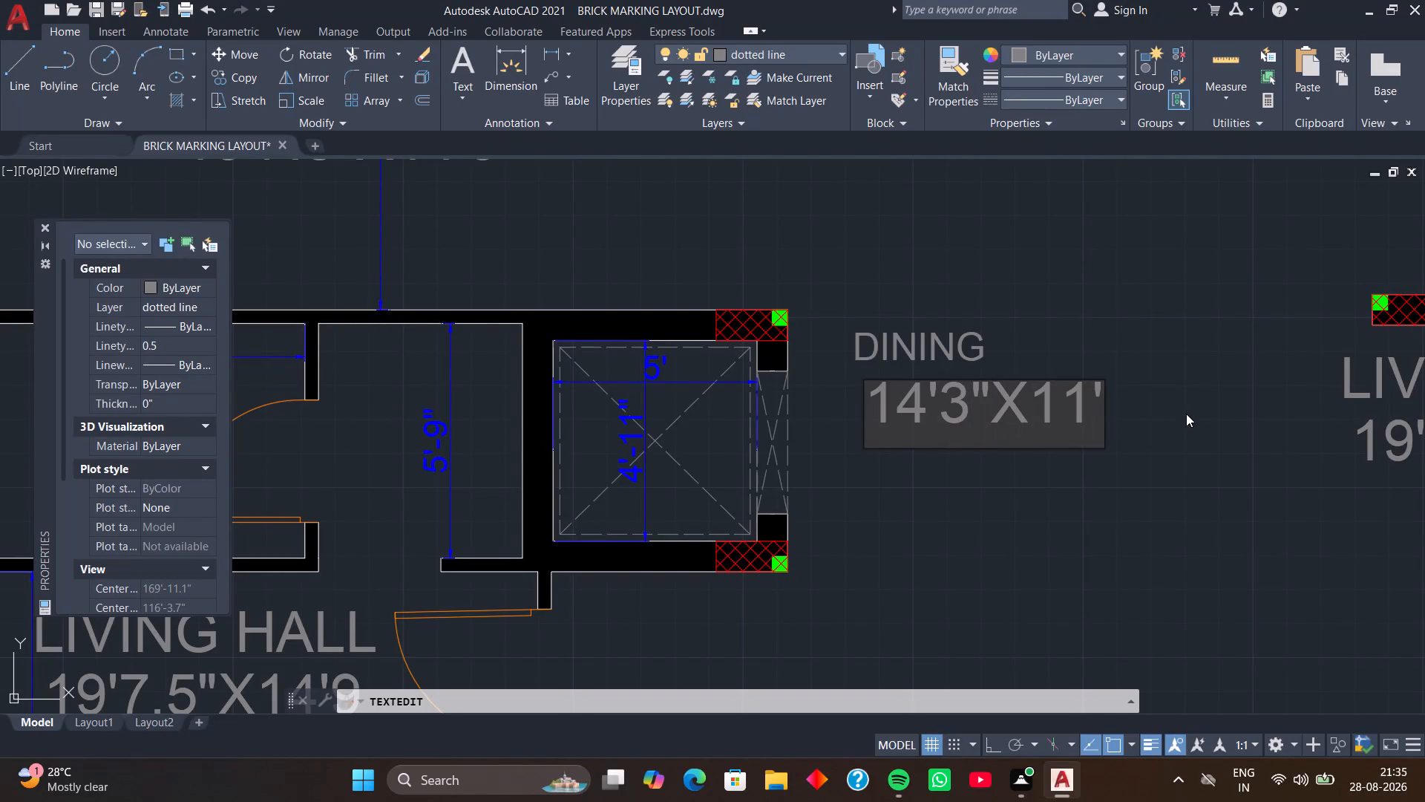
type("0\"")
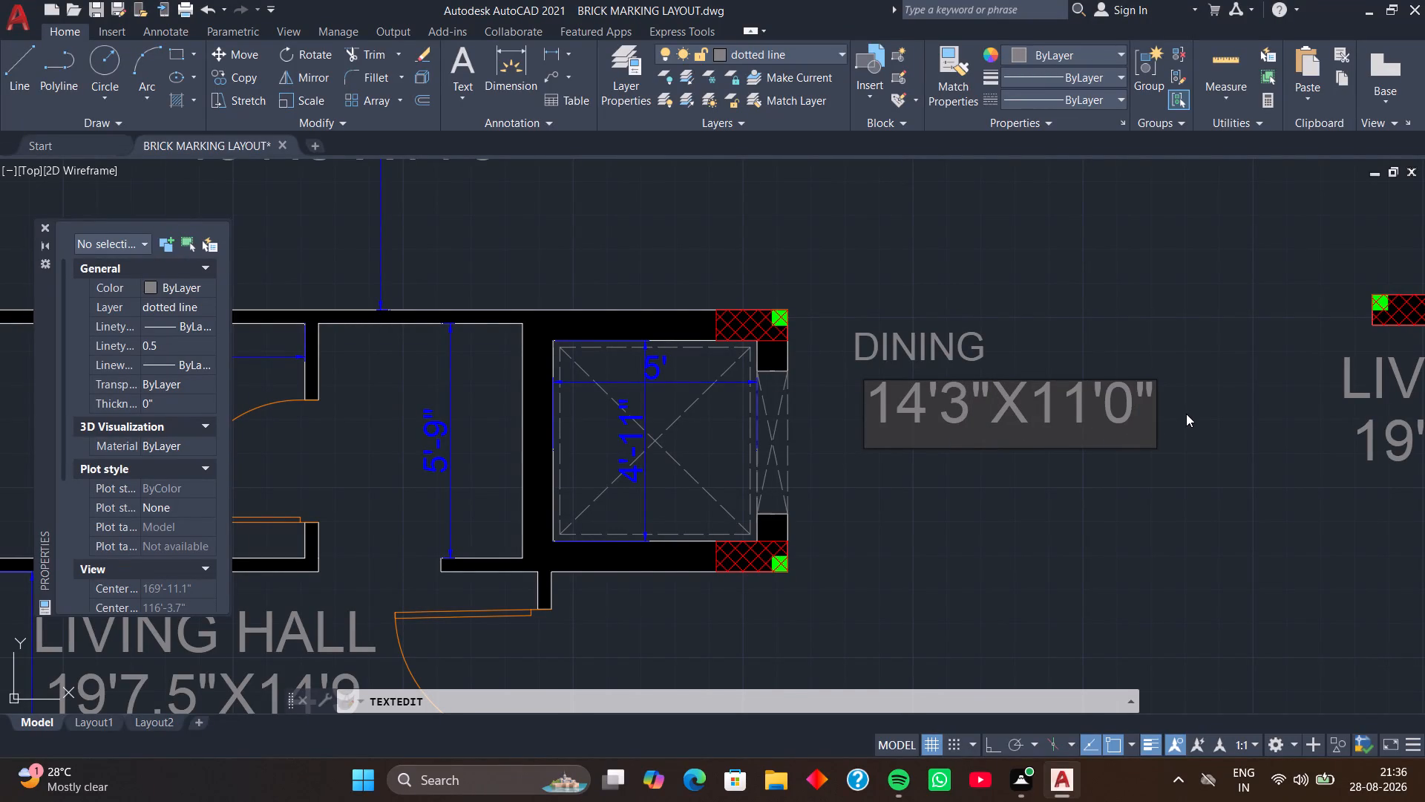
scroll(150, 462, "down", 4)
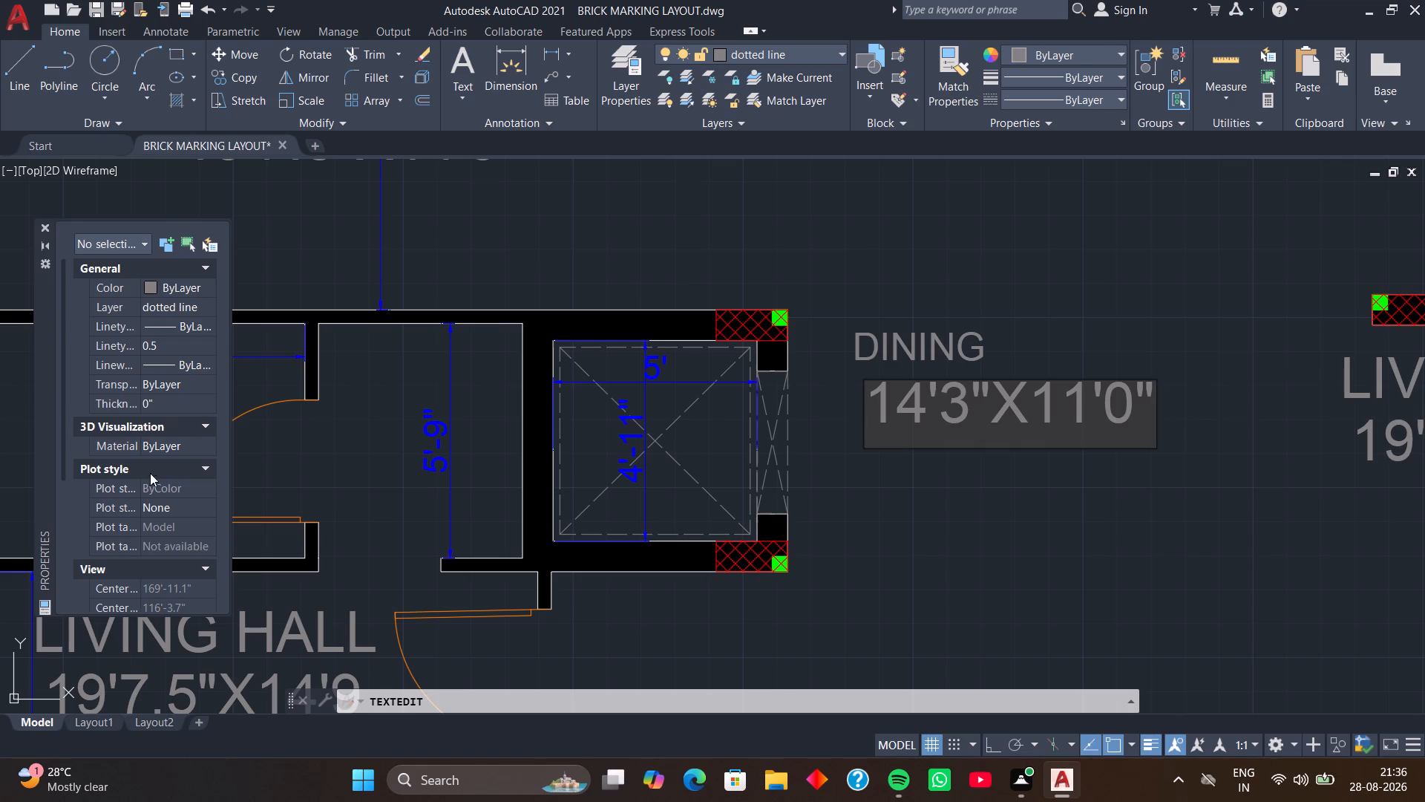
scroll(150, 473, "down", 12)
key("Return")
key("Return")
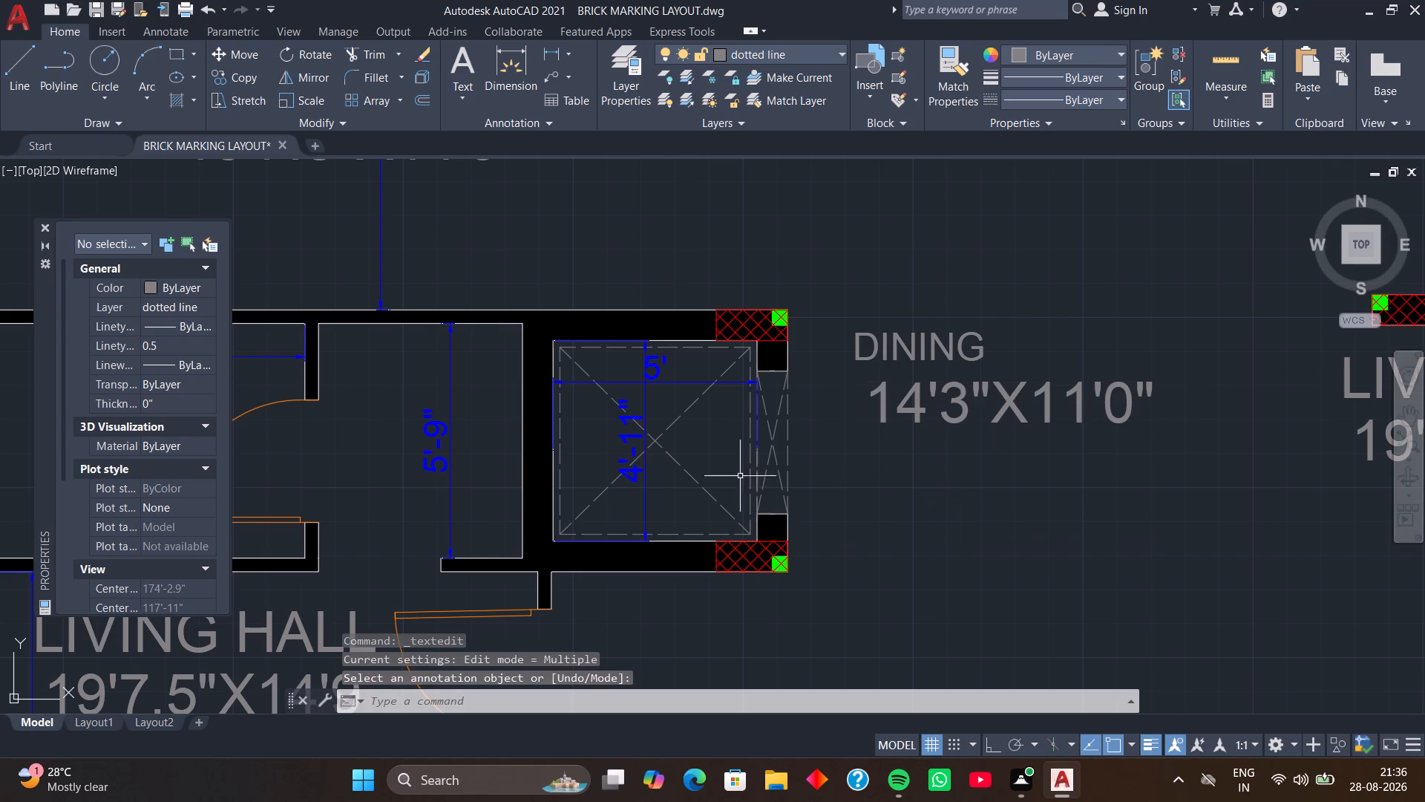
Set the height of the 14'3"X11'0" size text under DINING to 8".
left_click(890, 397)
left_click(880, 404)
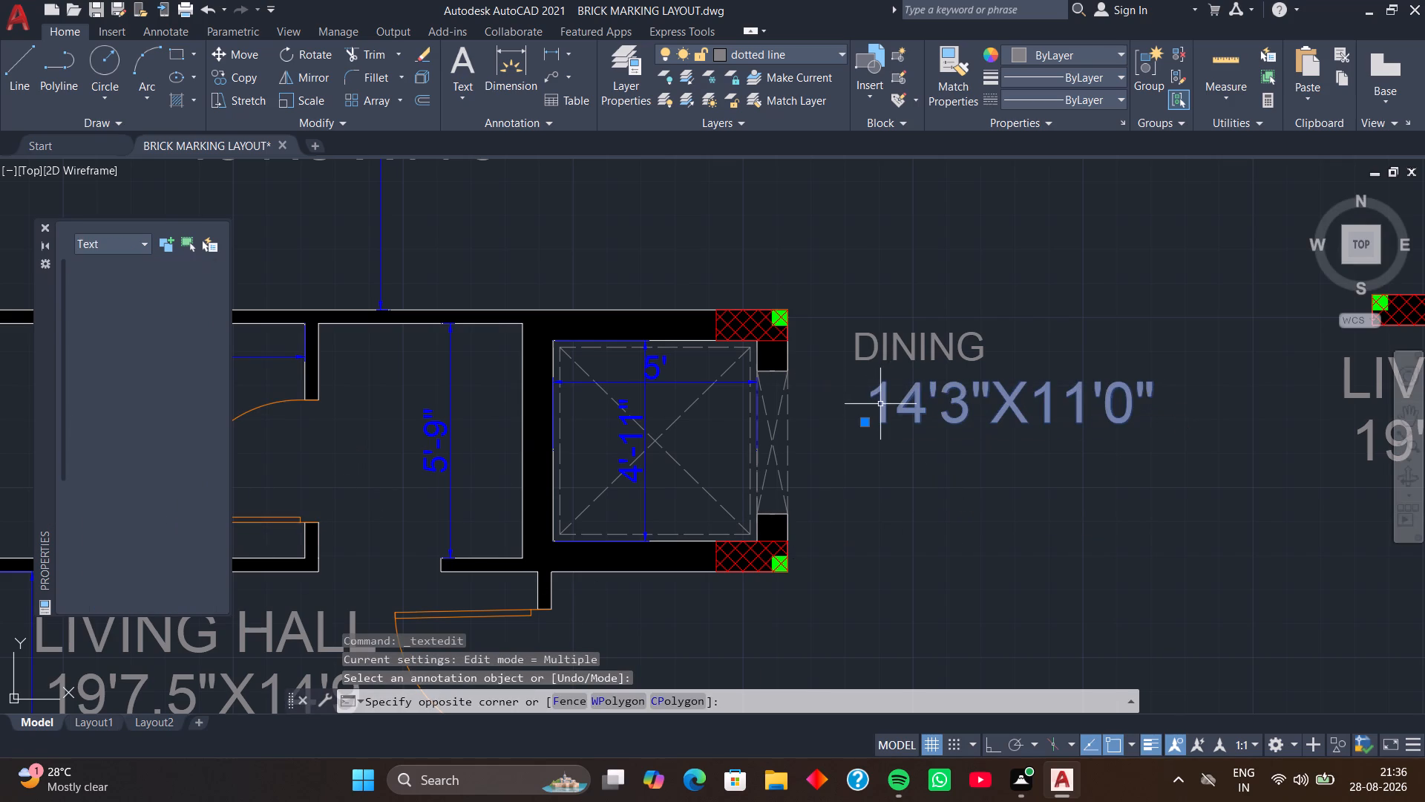
scroll(166, 451, "down", 2)
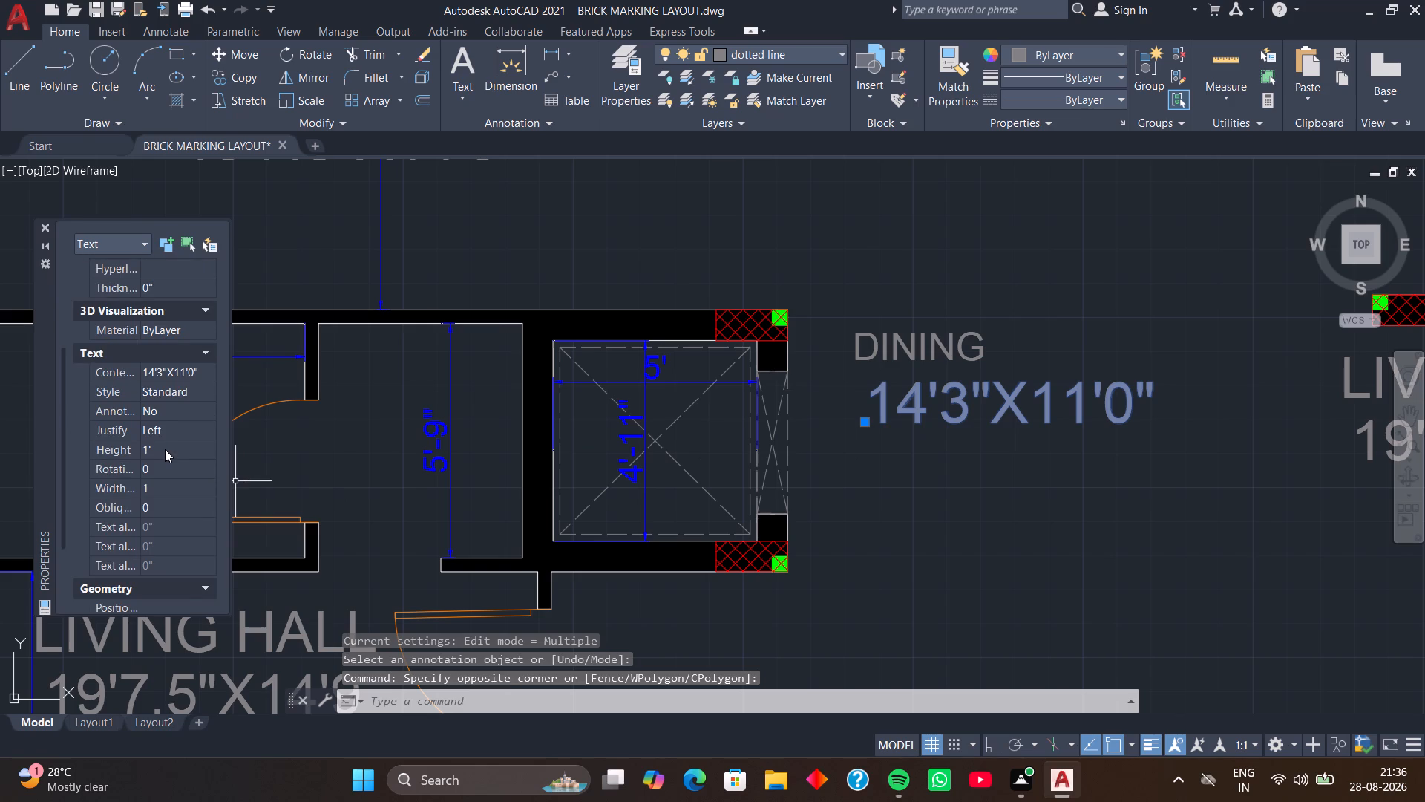
left_click(165, 449)
key("8")
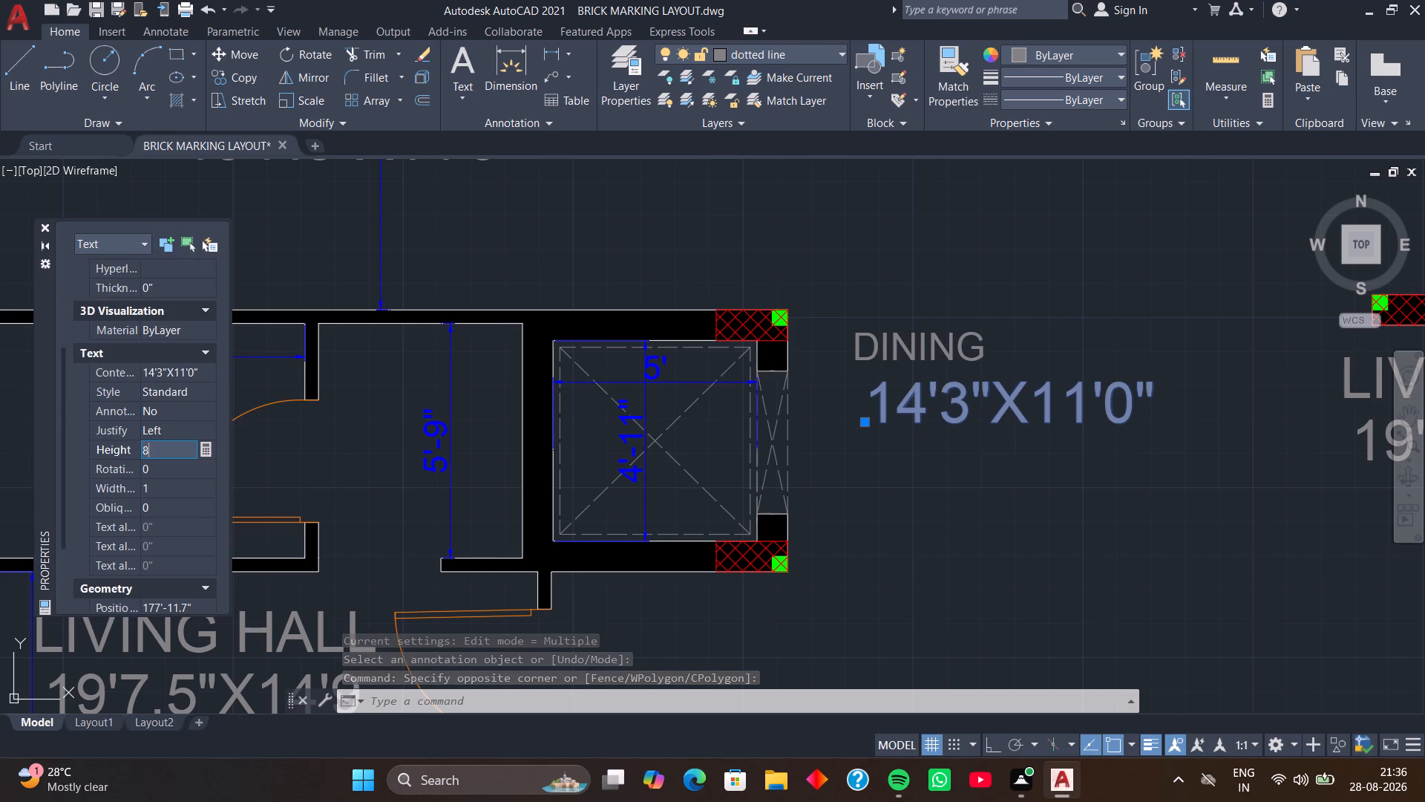
key("Return")
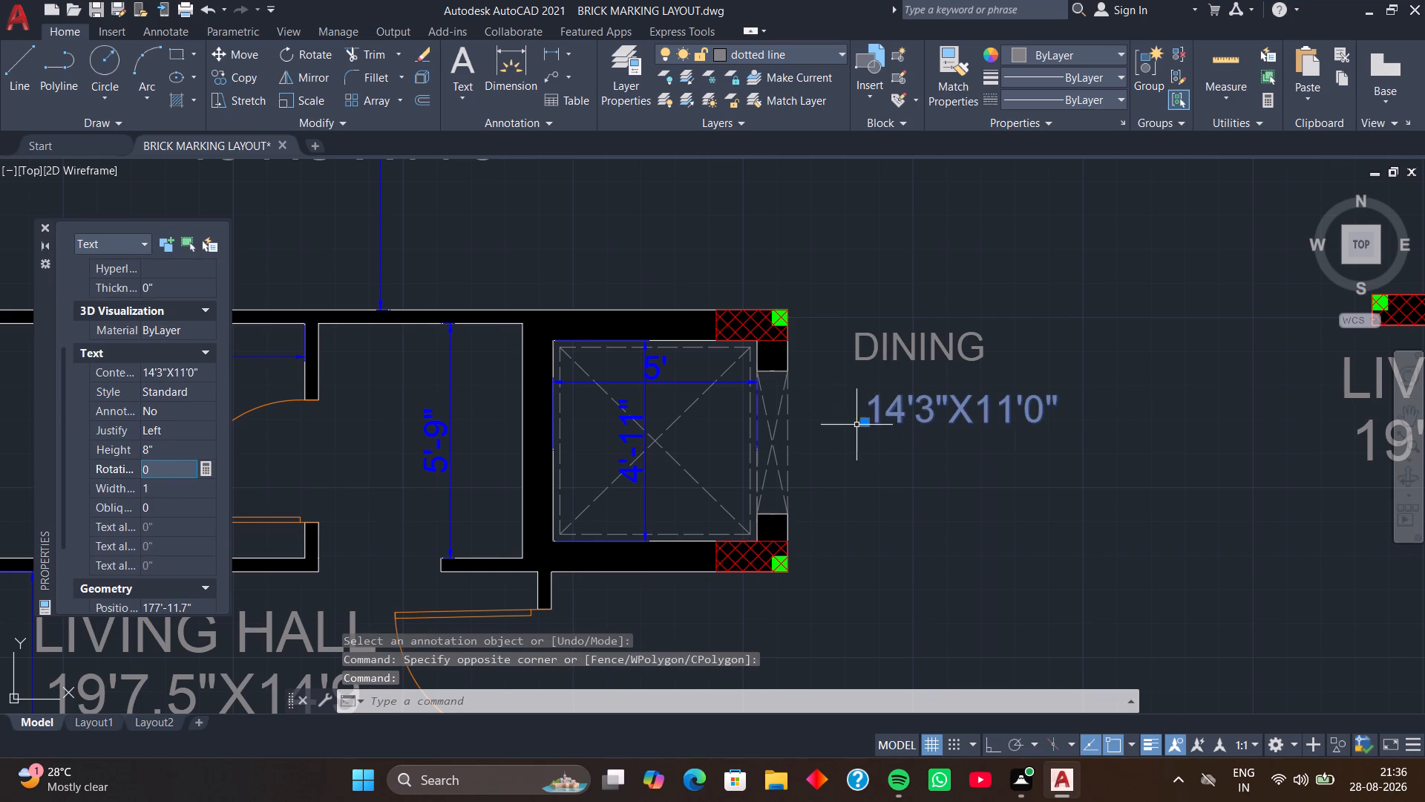
Move the 14'3"X11'0" size text up and west so it sits close beneath the DINING label.
left_click(863, 424)
left_click(836, 398)
Change the LIVING HALL label below the short eastern wall to KITCHEN.
scroll(897, 463, "down", 1)
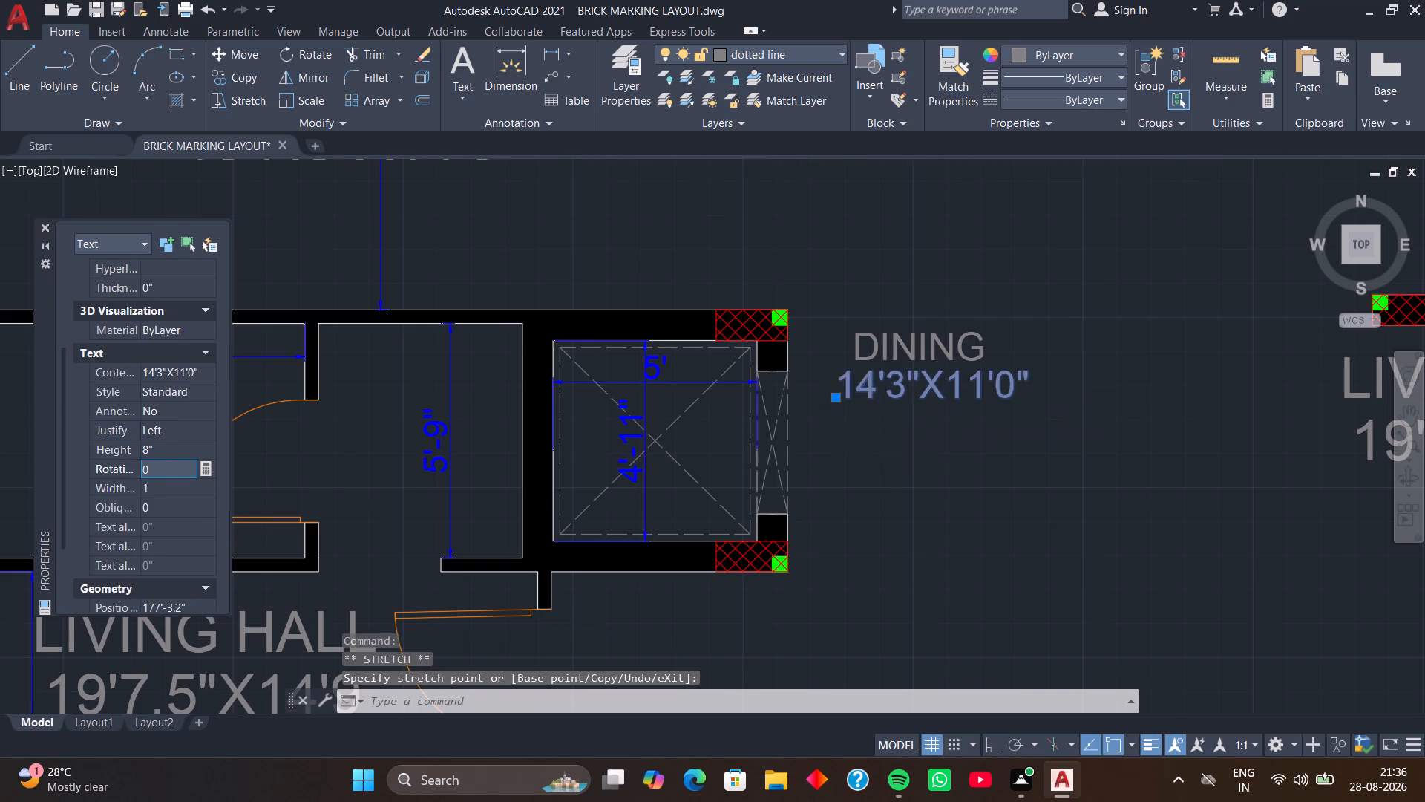
scroll(897, 463, "down", 1)
key("space")
left_click(967, 457)
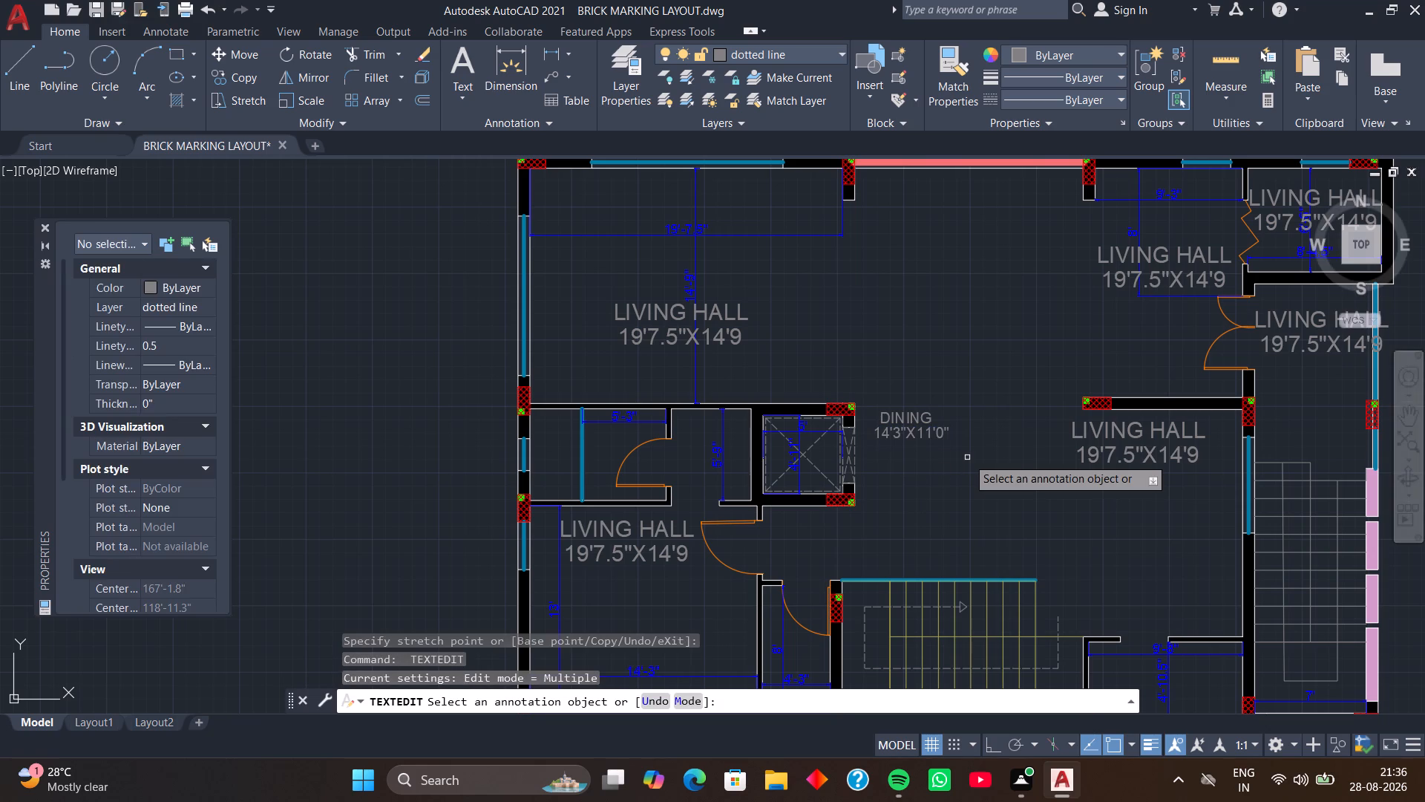
middle_click_drag(1006, 456, 834, 488)
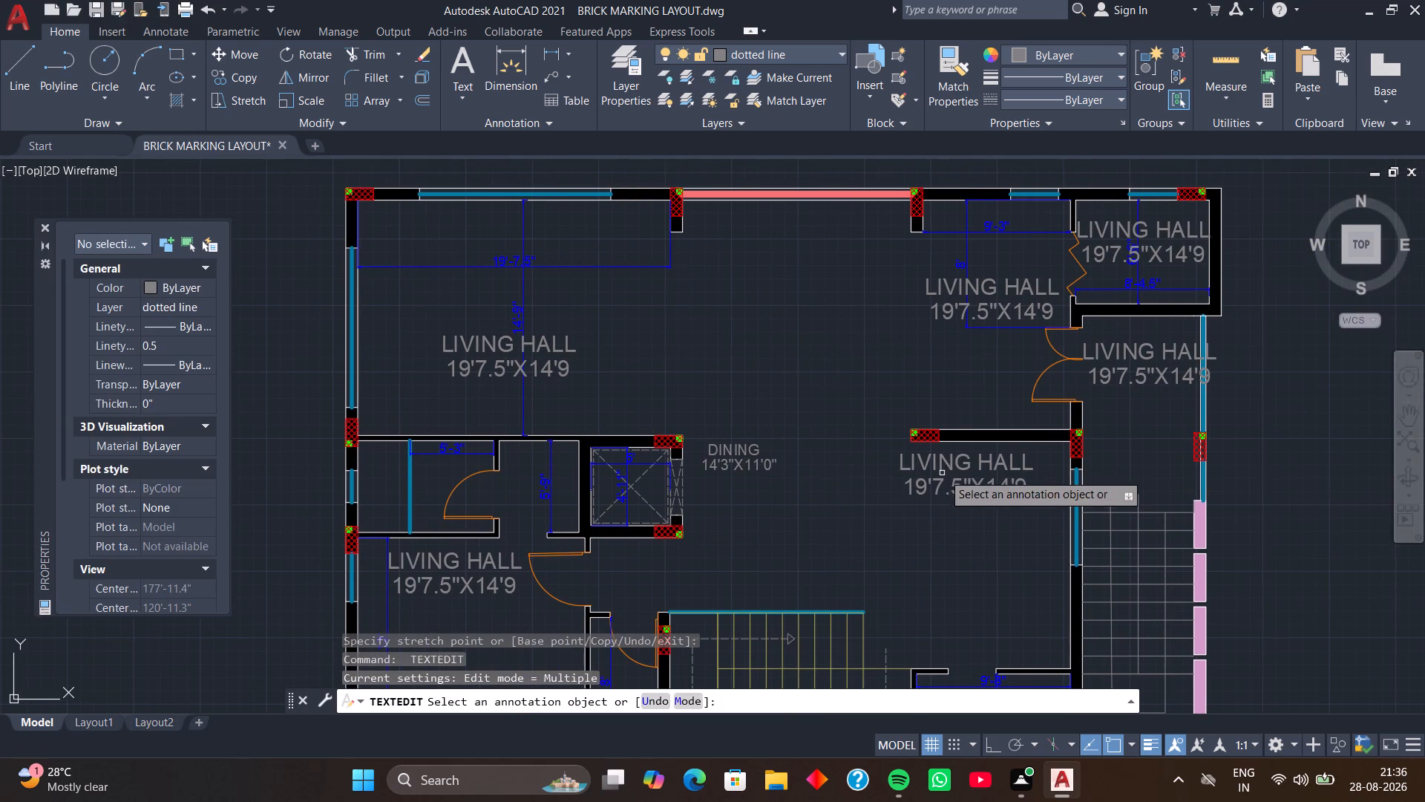
left_click(951, 464)
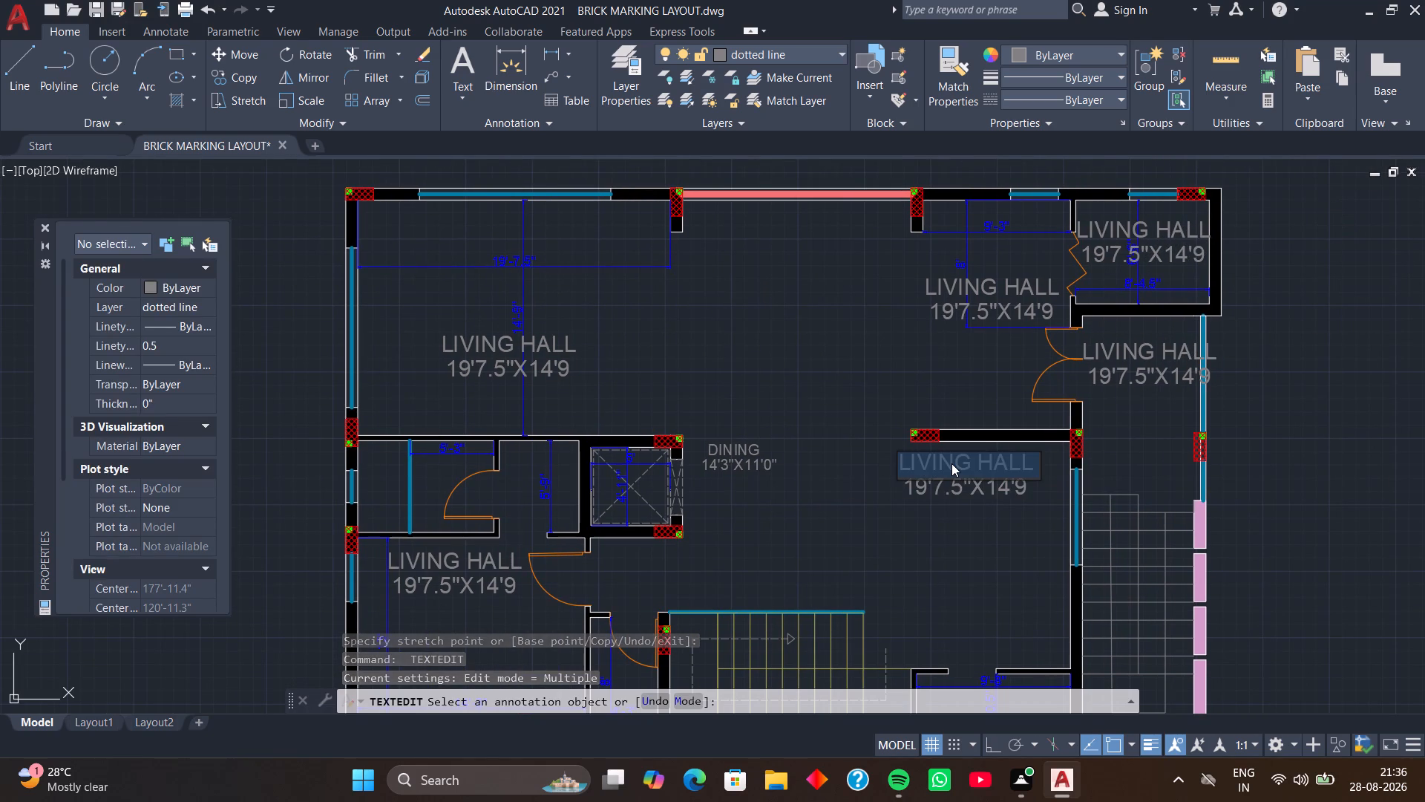
type("KIT")
type("CHEN")
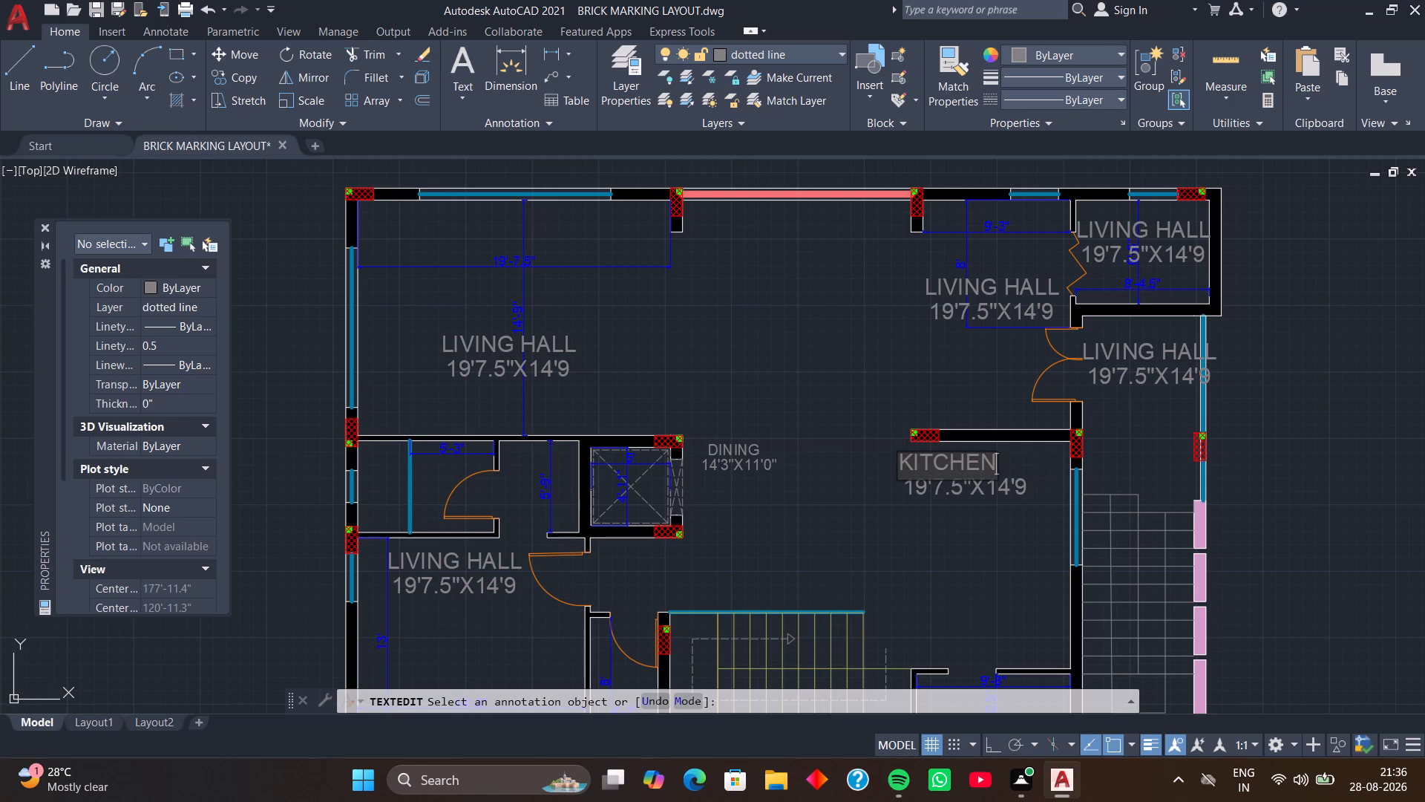
key("Return")
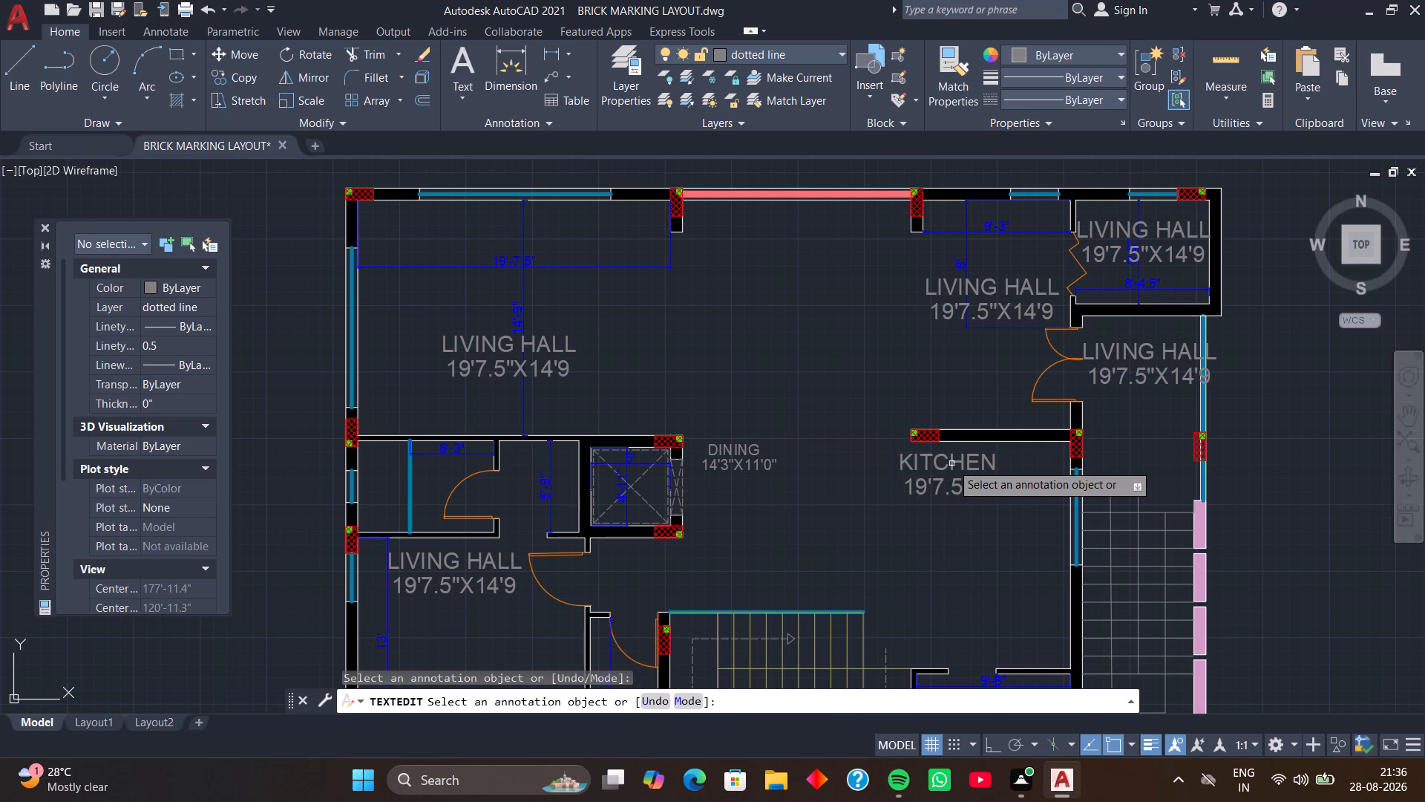
Change the size text under KITCHEN to 10'0"X14'3".
left_click(978, 490)
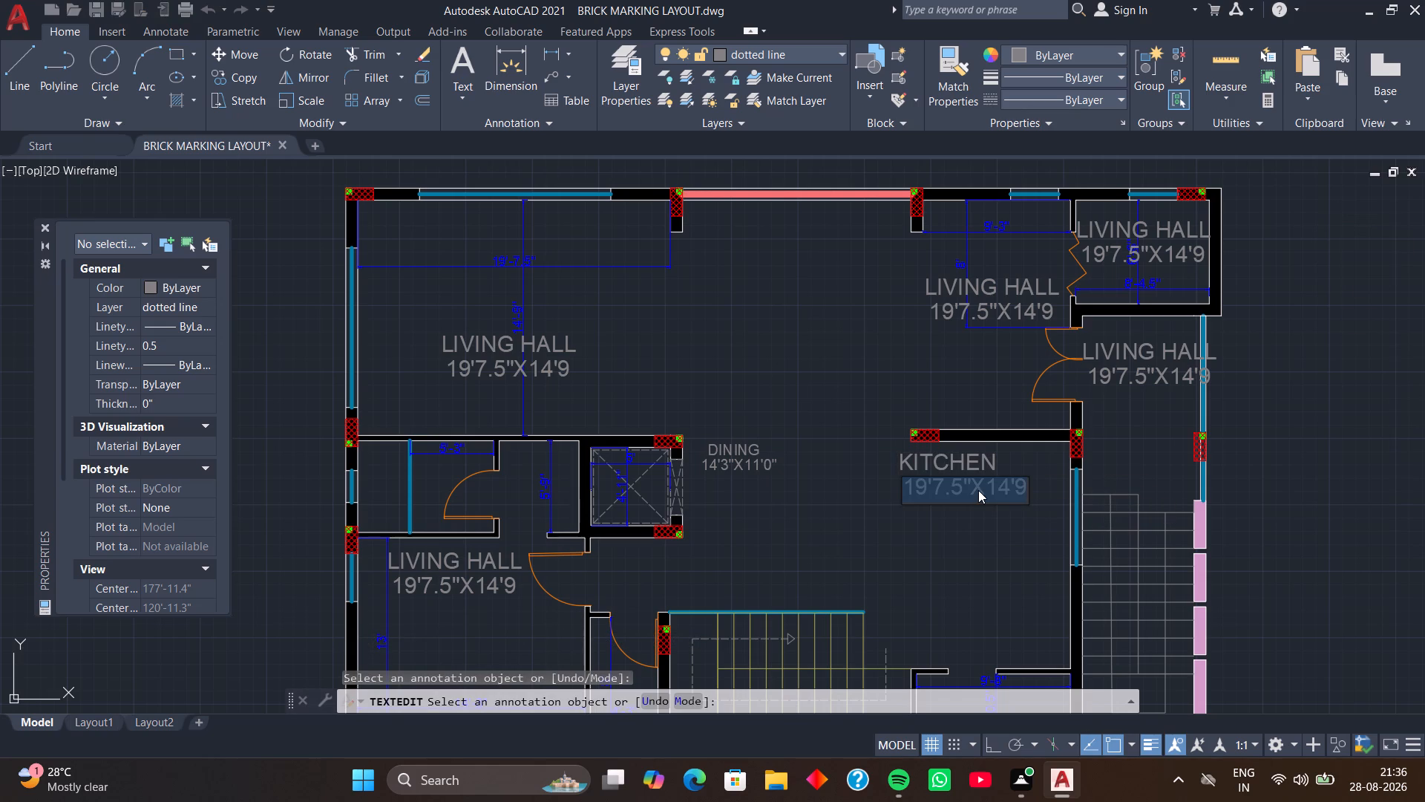
type("10'")
type("0\"")
key("x")
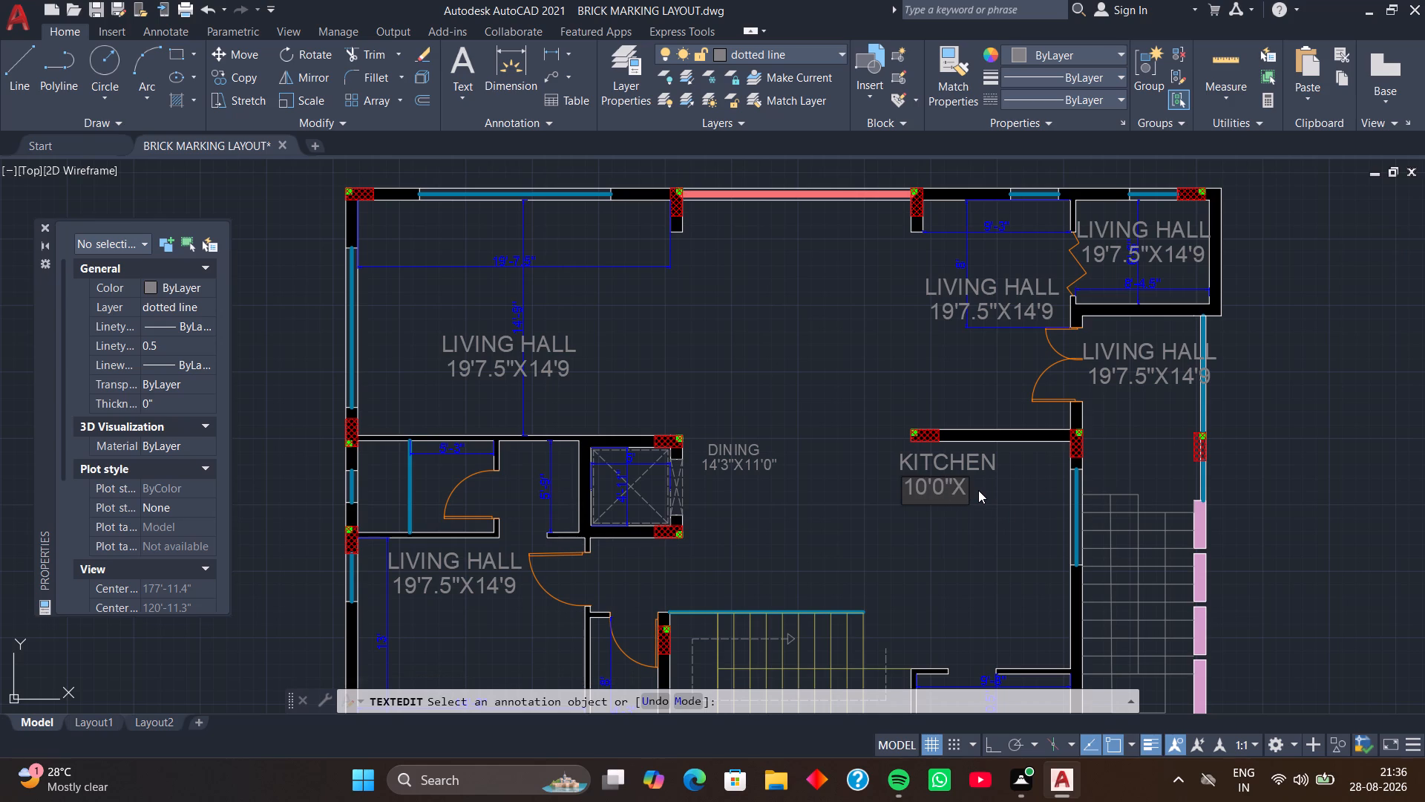
type("14")
type("'3\"")
key("Return")
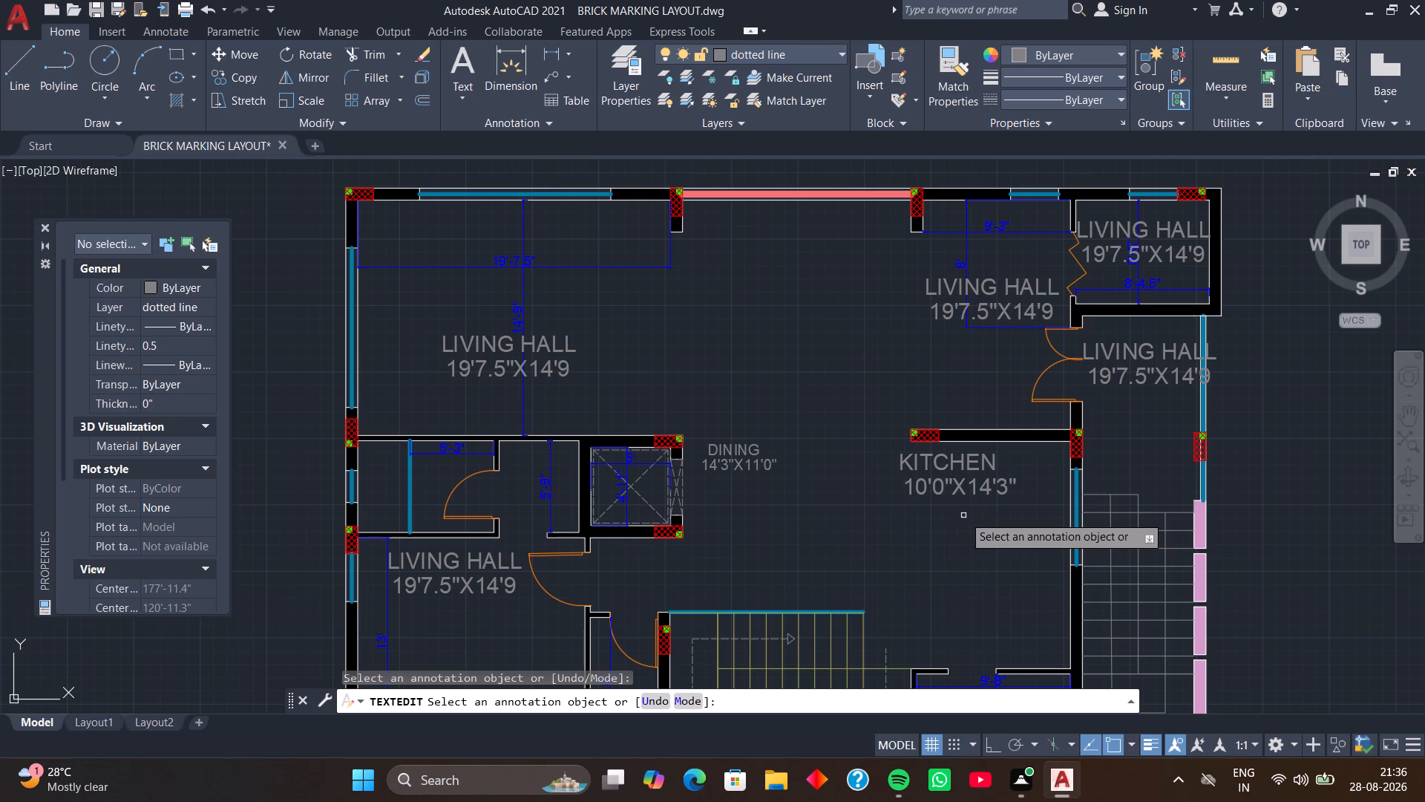
Change the LIVING HALL label north of KITCHEN, just west of the northeast corner room, to DRAWING.
left_click(996, 284)
type("DRAWING")
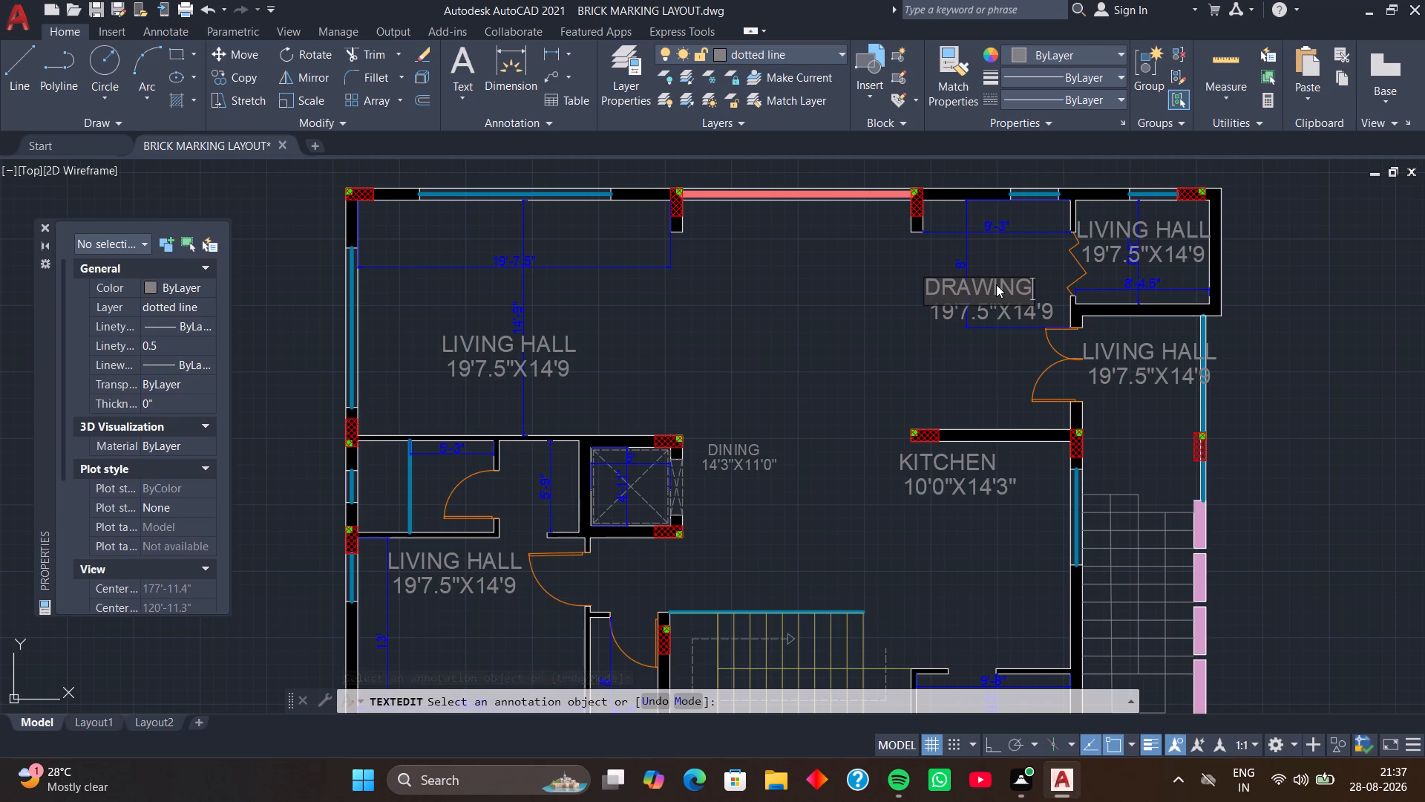
key("Return")
Change the size text under DRAWING to 9'3"X8'3".
left_click(1009, 314)
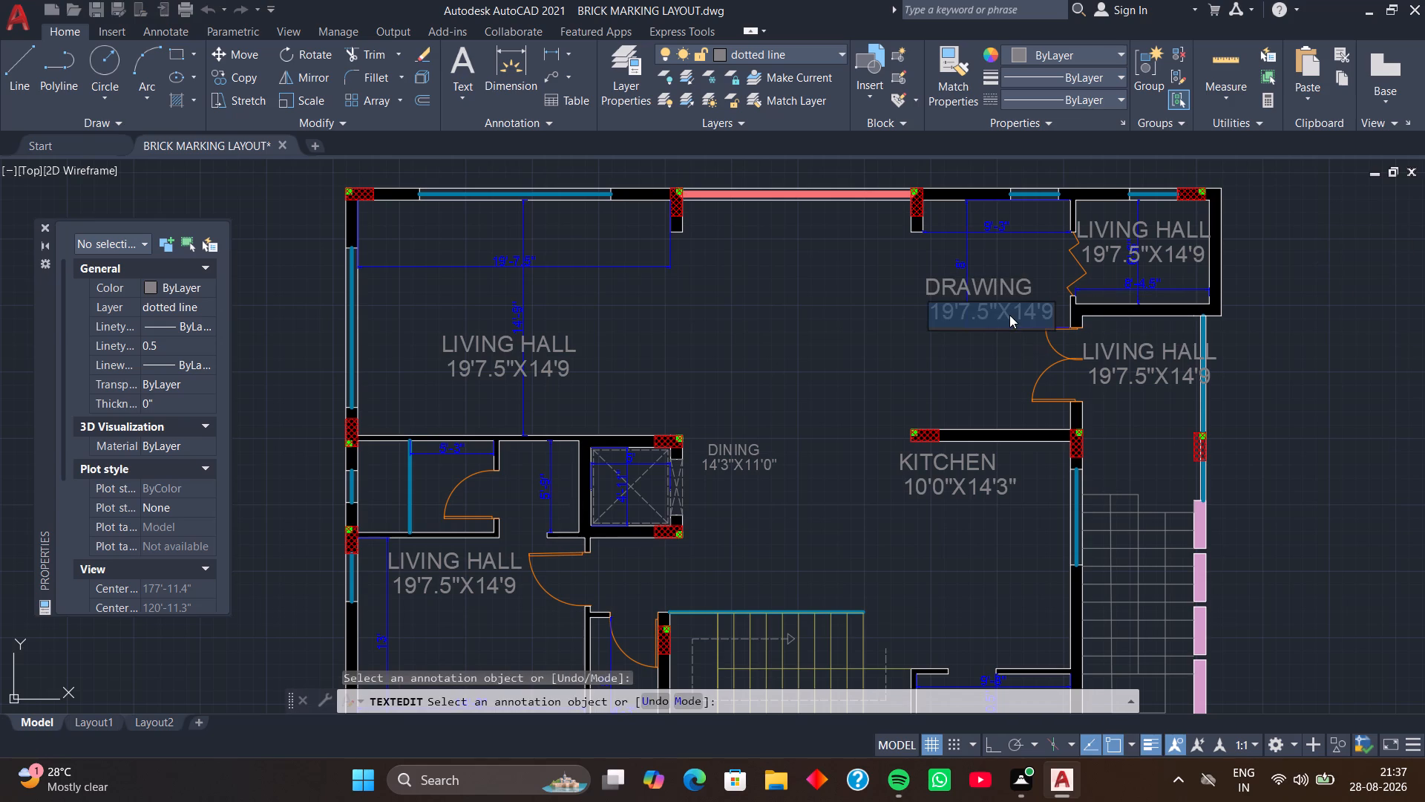
key("9")
type("'3")
key("shift+quotedbl")
key("x")
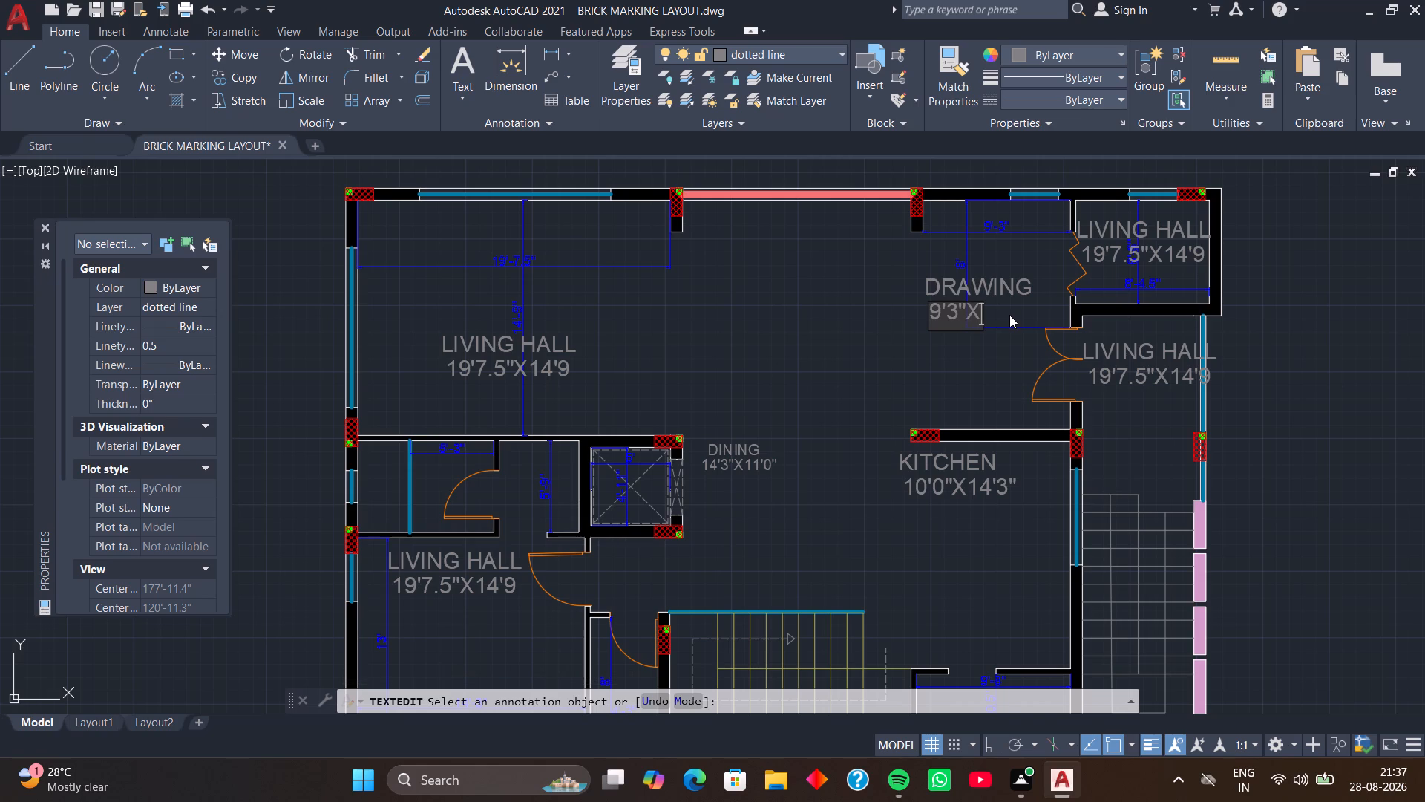
type("8'")
key("3")
key("shift+quotedbl")
key("Return")
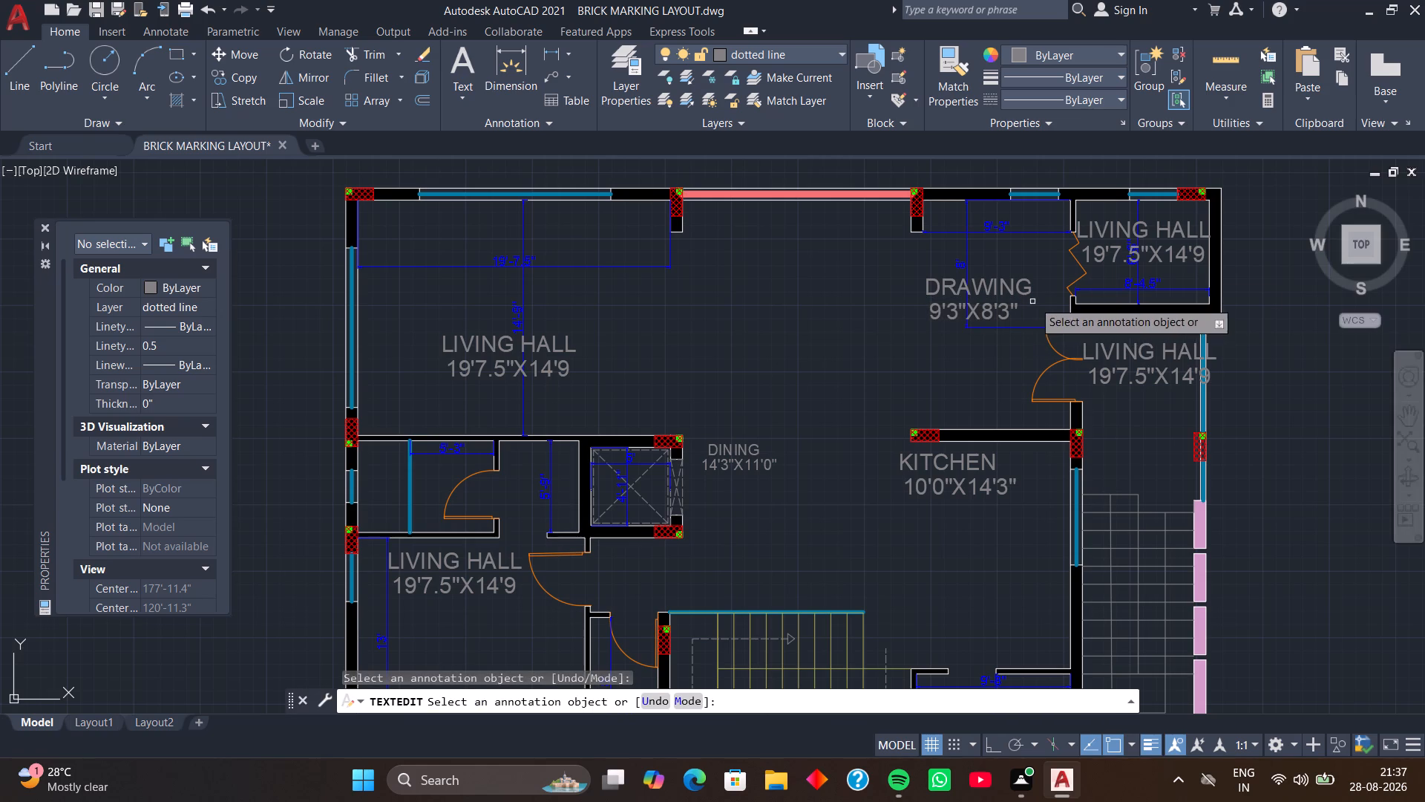
Change the LIVING HALL label in the small northeast corner room to POOJA.
left_click(1176, 228)
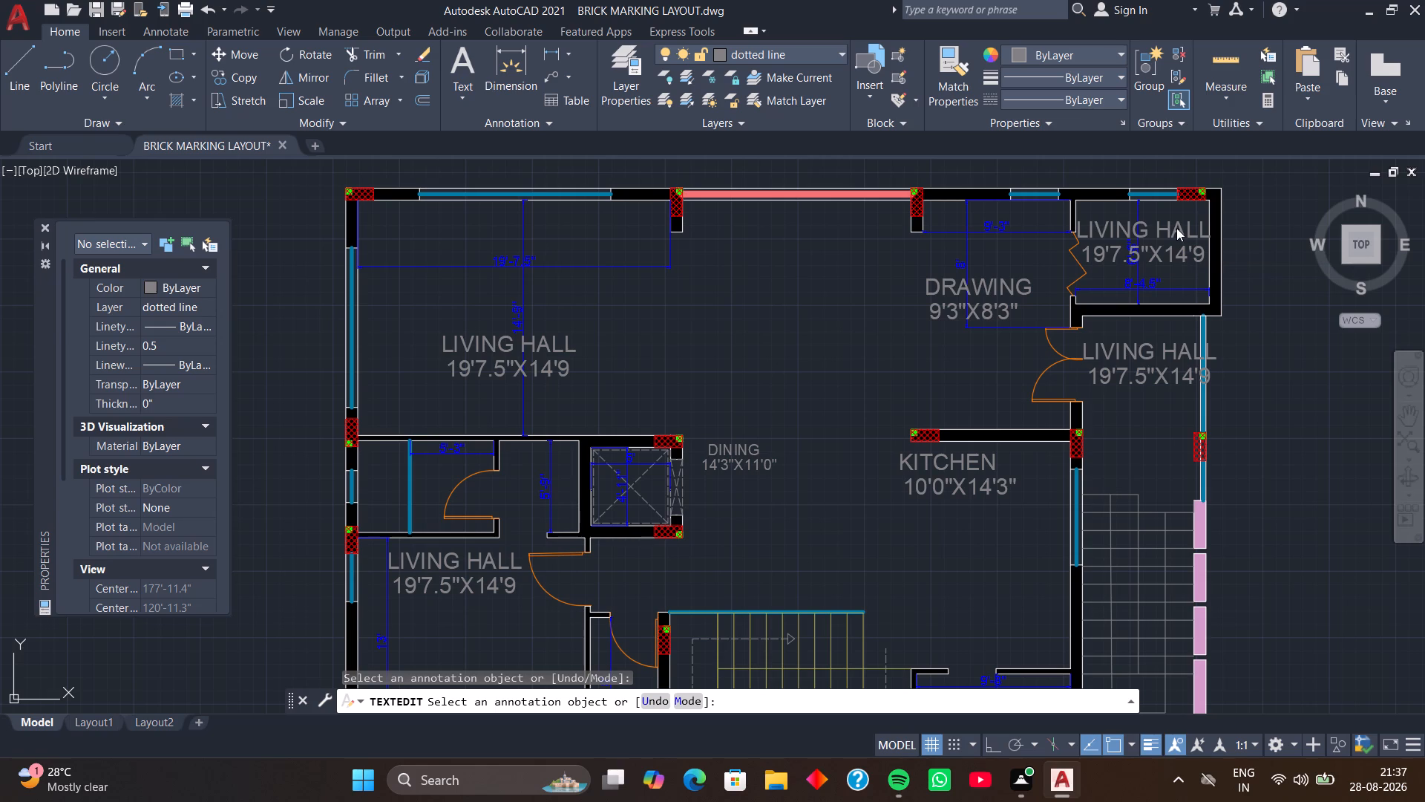
type("POOJA")
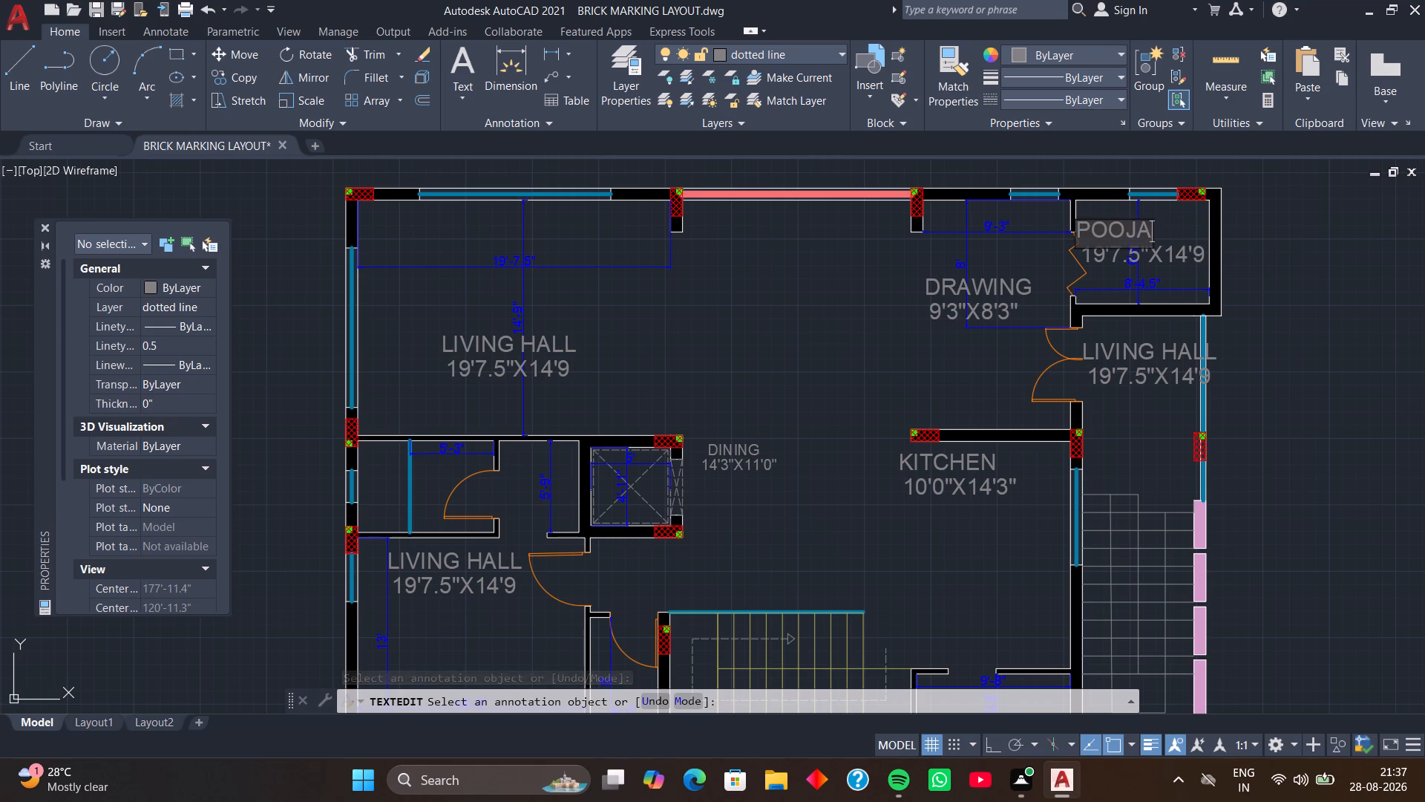
key("Return")
Change the size text under POOJA to 8'4.5"X6'6".
left_click(1179, 250)
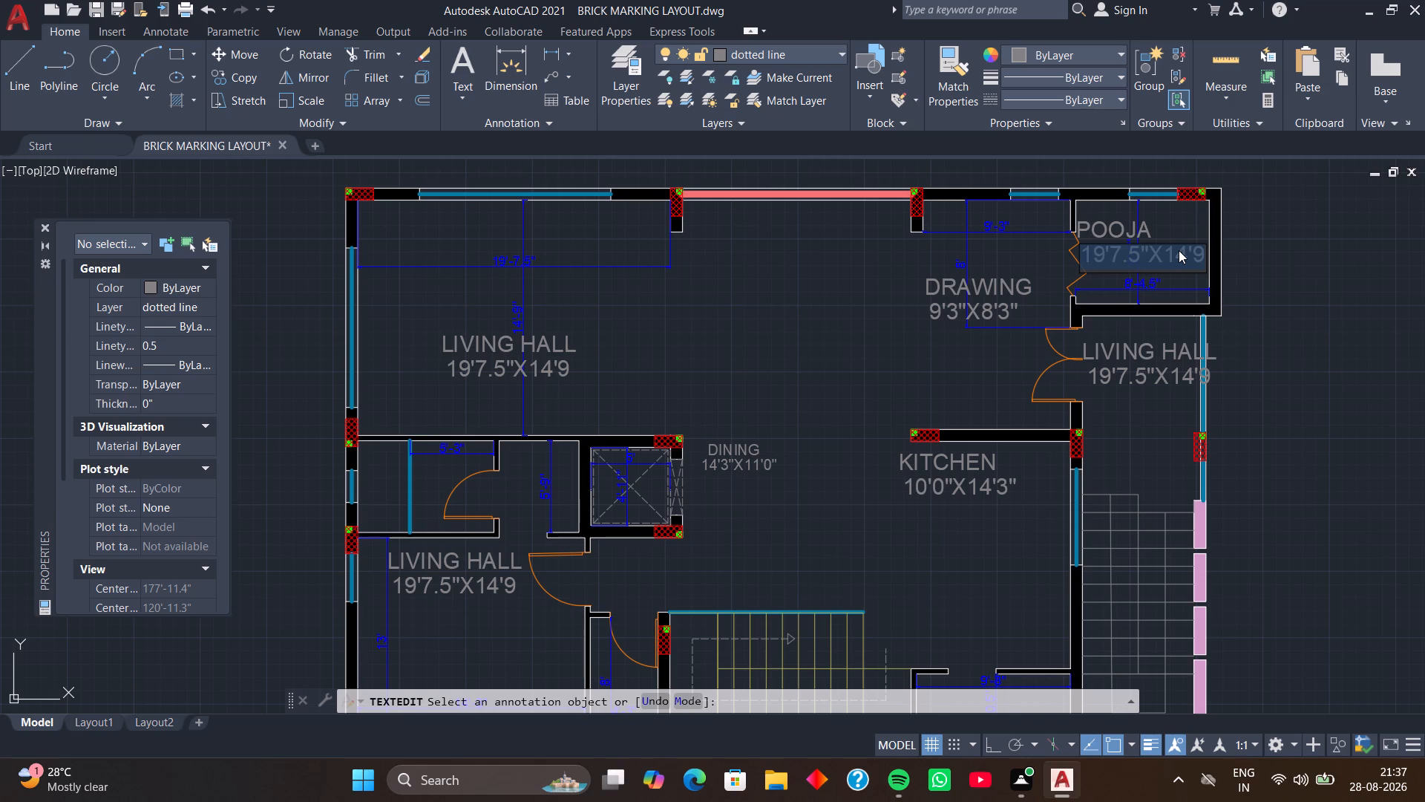
type("8'4.5\"")
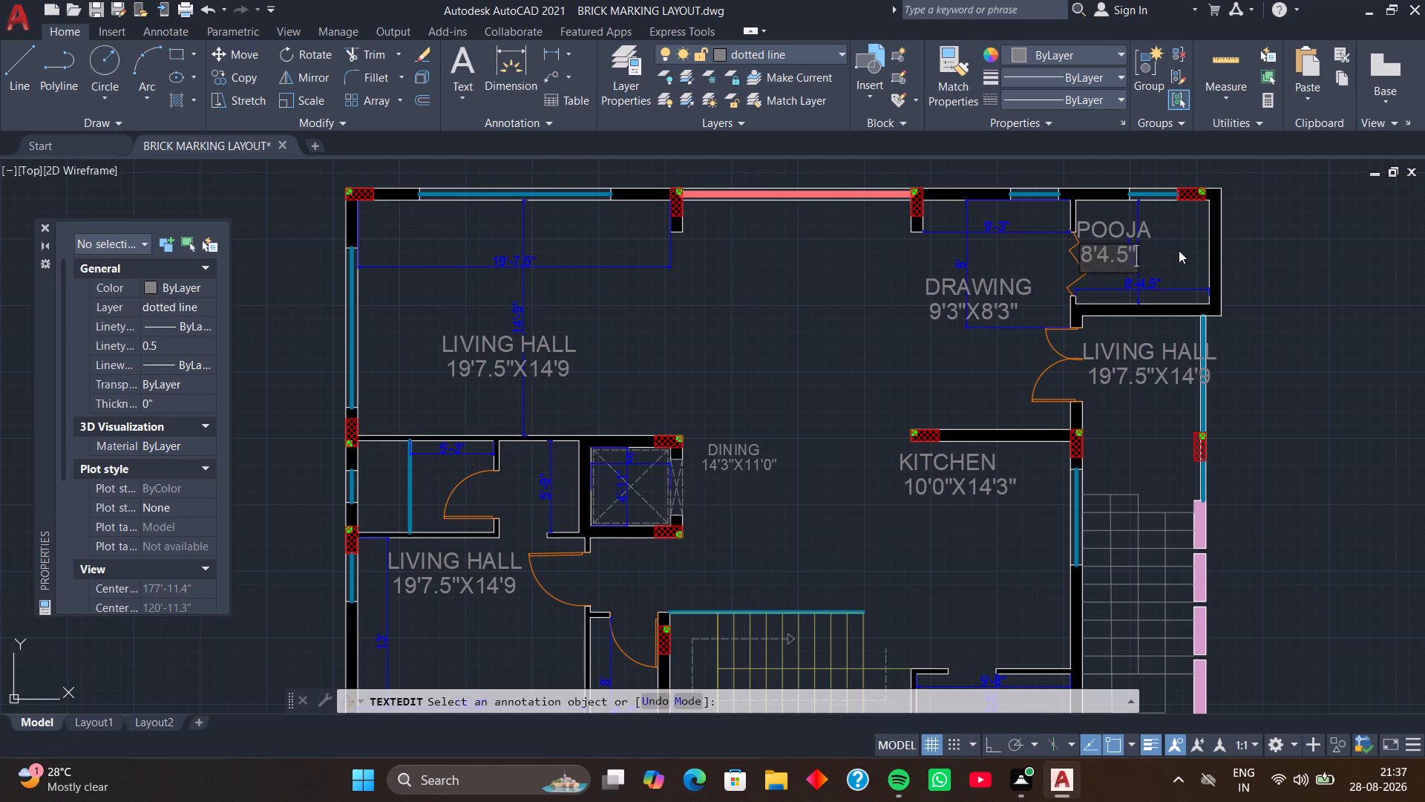
key("x")
type("6'6\"")
key("Return")
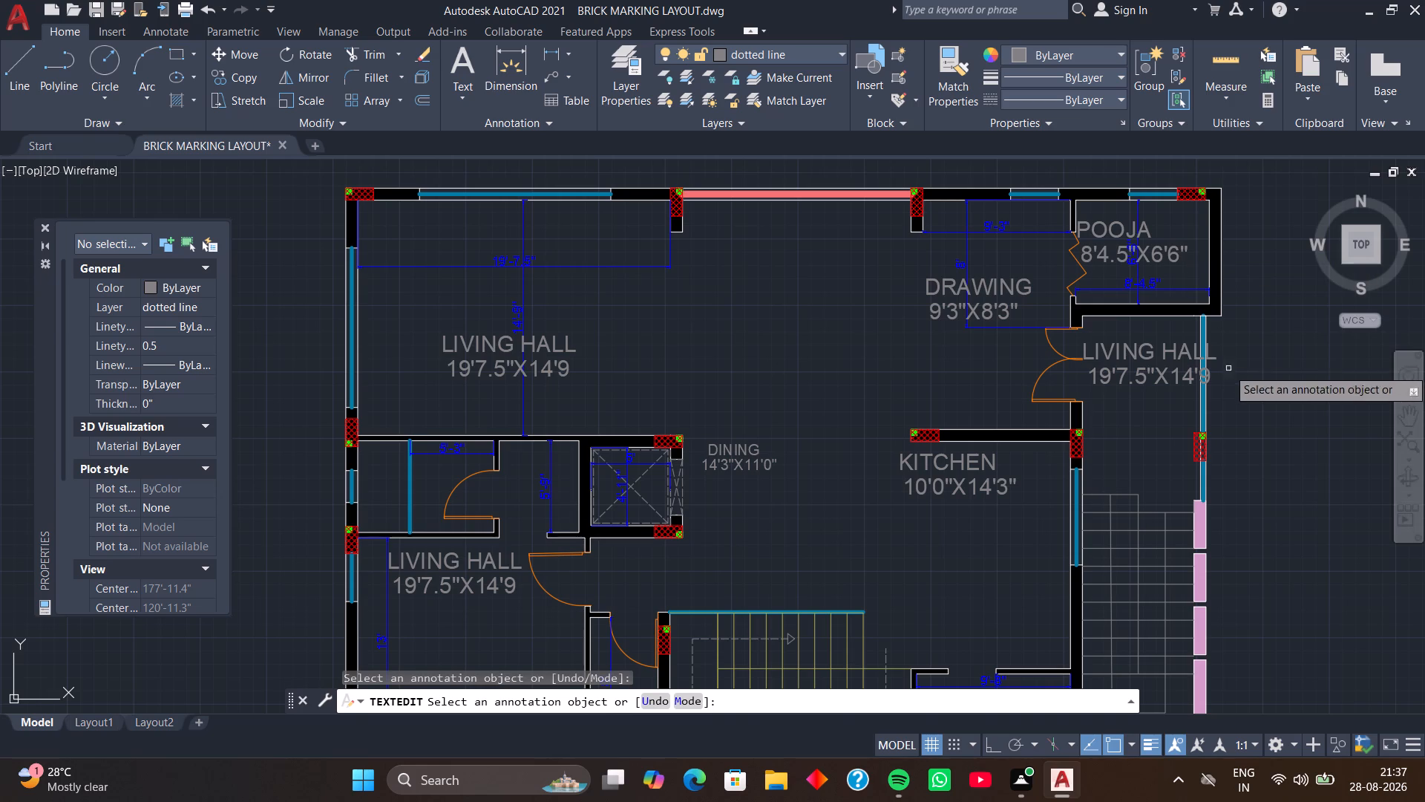
Change the LIVING HALL label south of the POOJA room, beside the double door, to ENTRANCE PORCH.
left_click(1158, 353)
left_click(1140, 357)
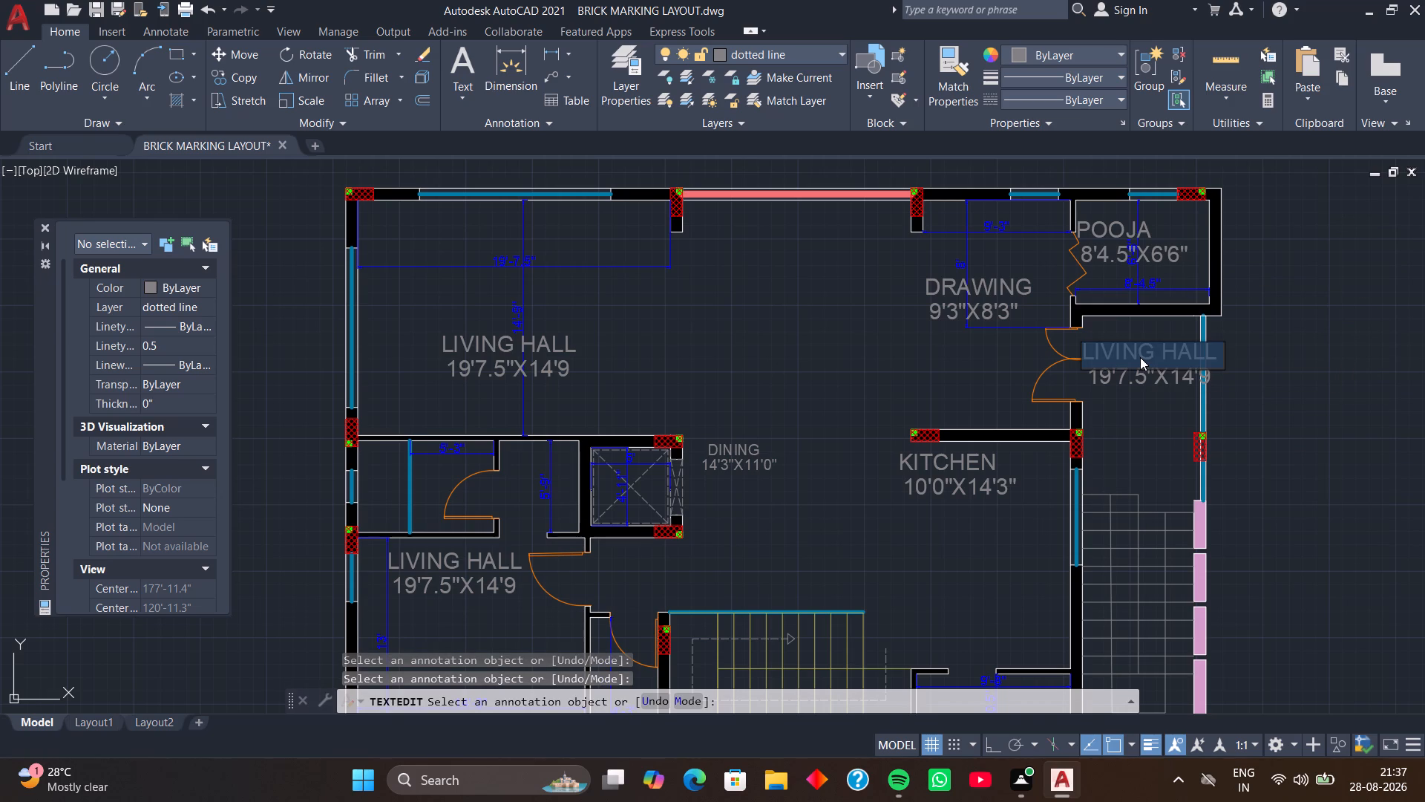
key("e")
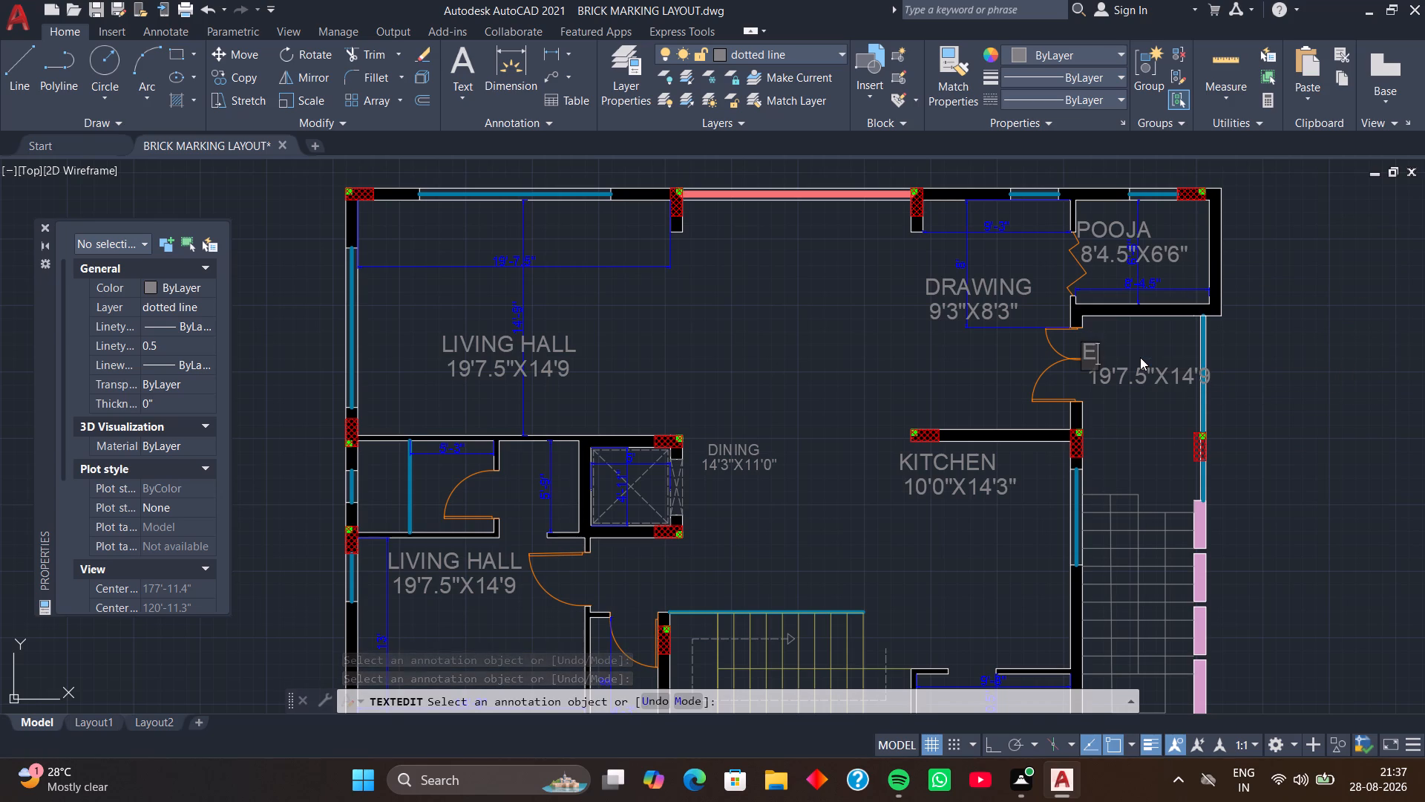
type("NTRA")
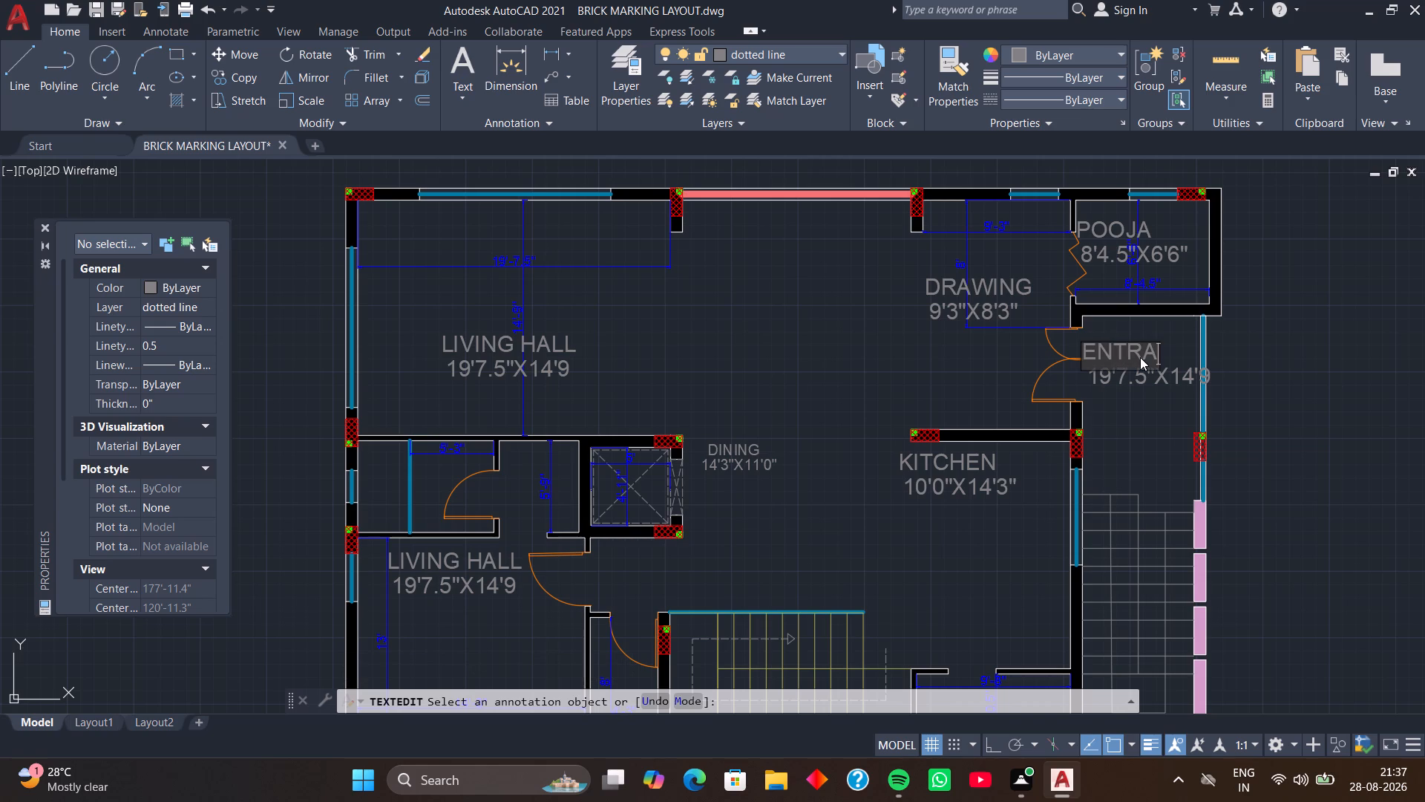
type("NCE")
key("space")
type("PORC")
key("h")
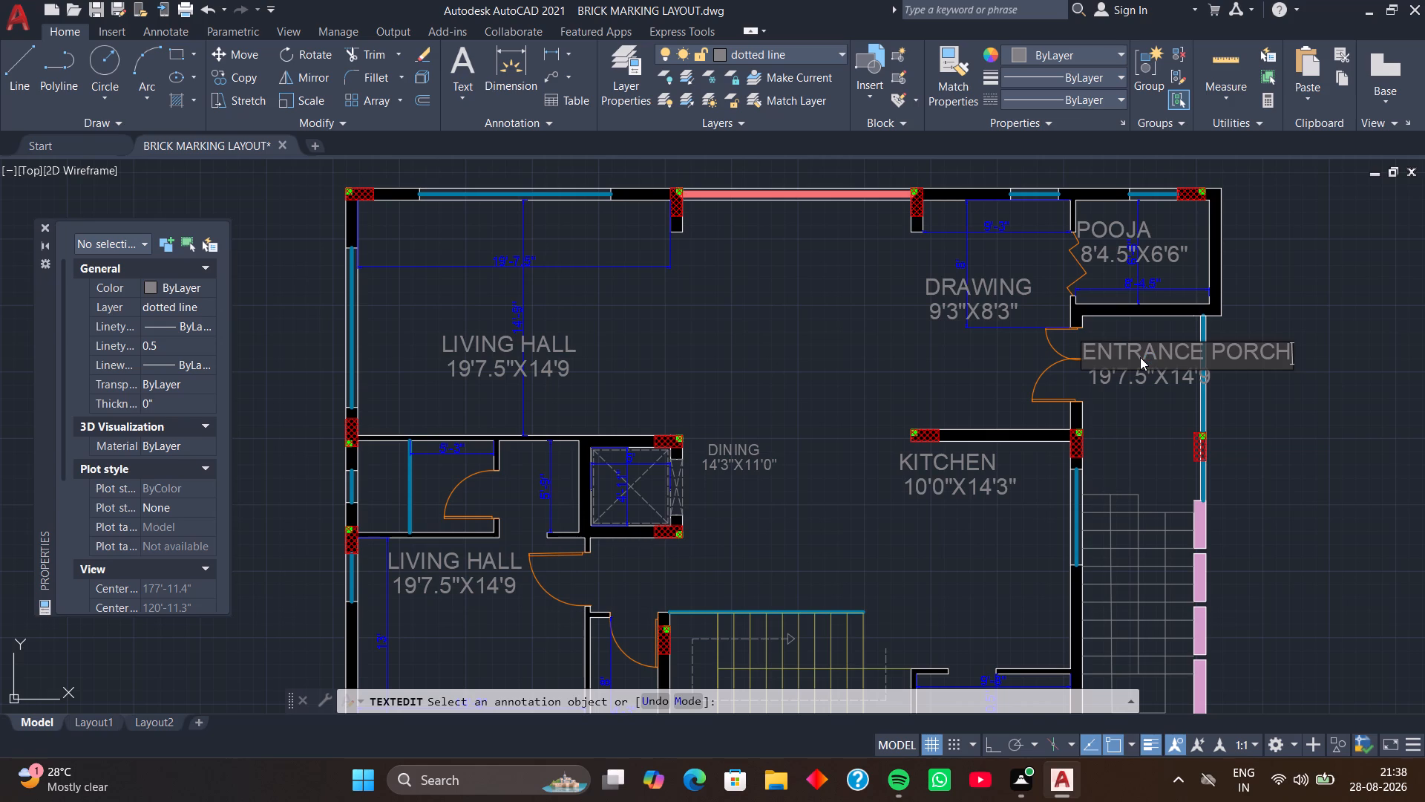
key("Return")
Change the size text under ENTRANCE PORCH to 7'3"X8'6".
left_click(1139, 382)
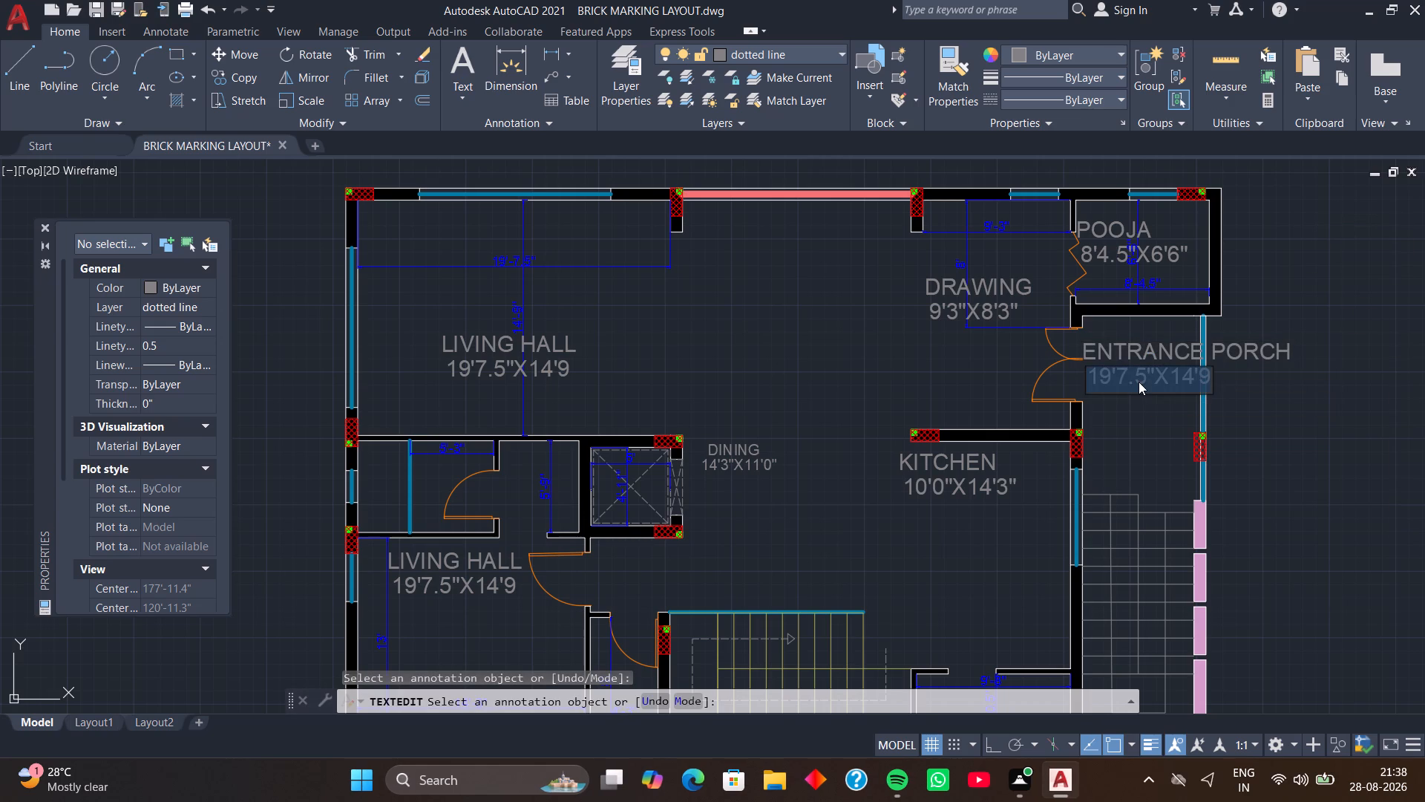
type("7'")
key("3")
key("shift+quotedbl")
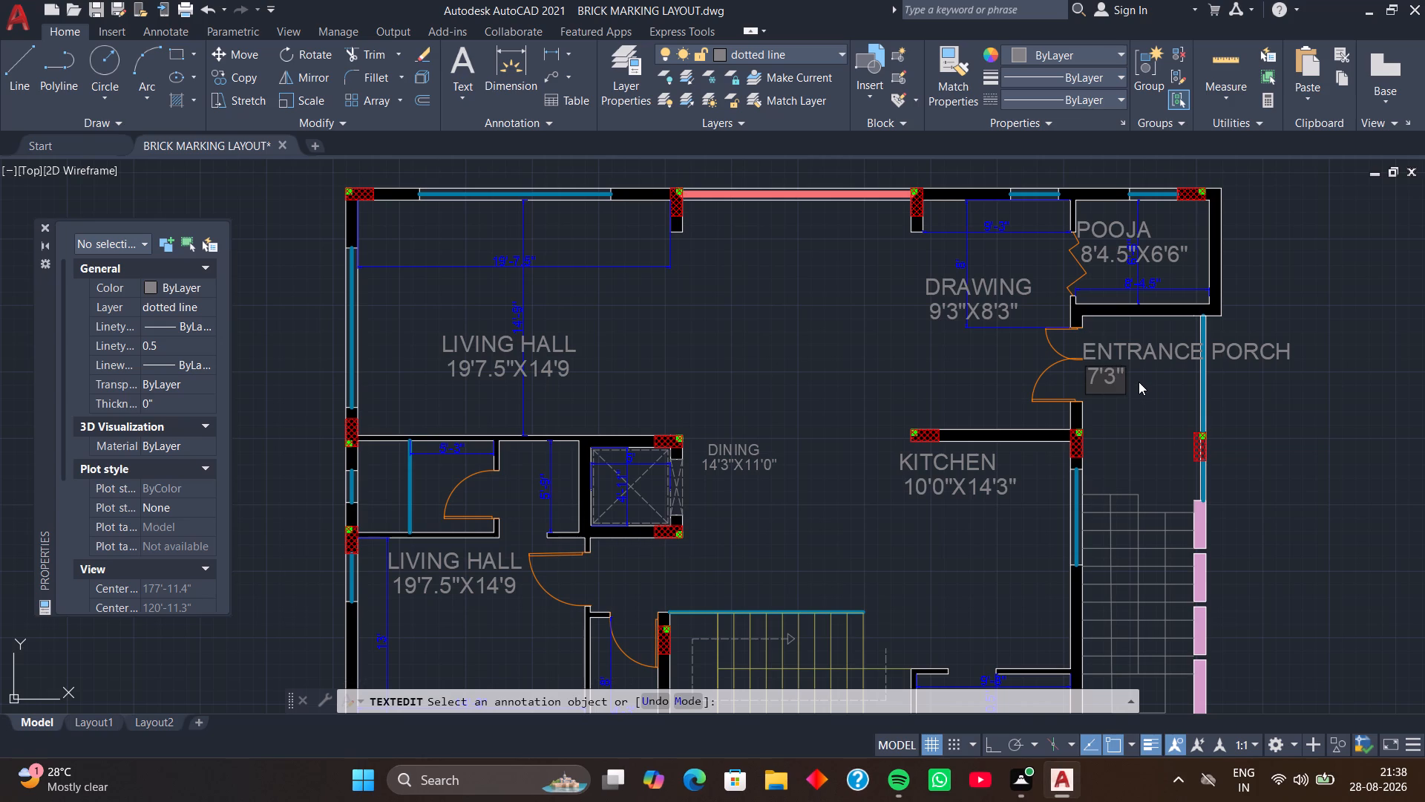
key("x")
type("8'")
key("6")
key("shift+quotedbl")
key("Return")
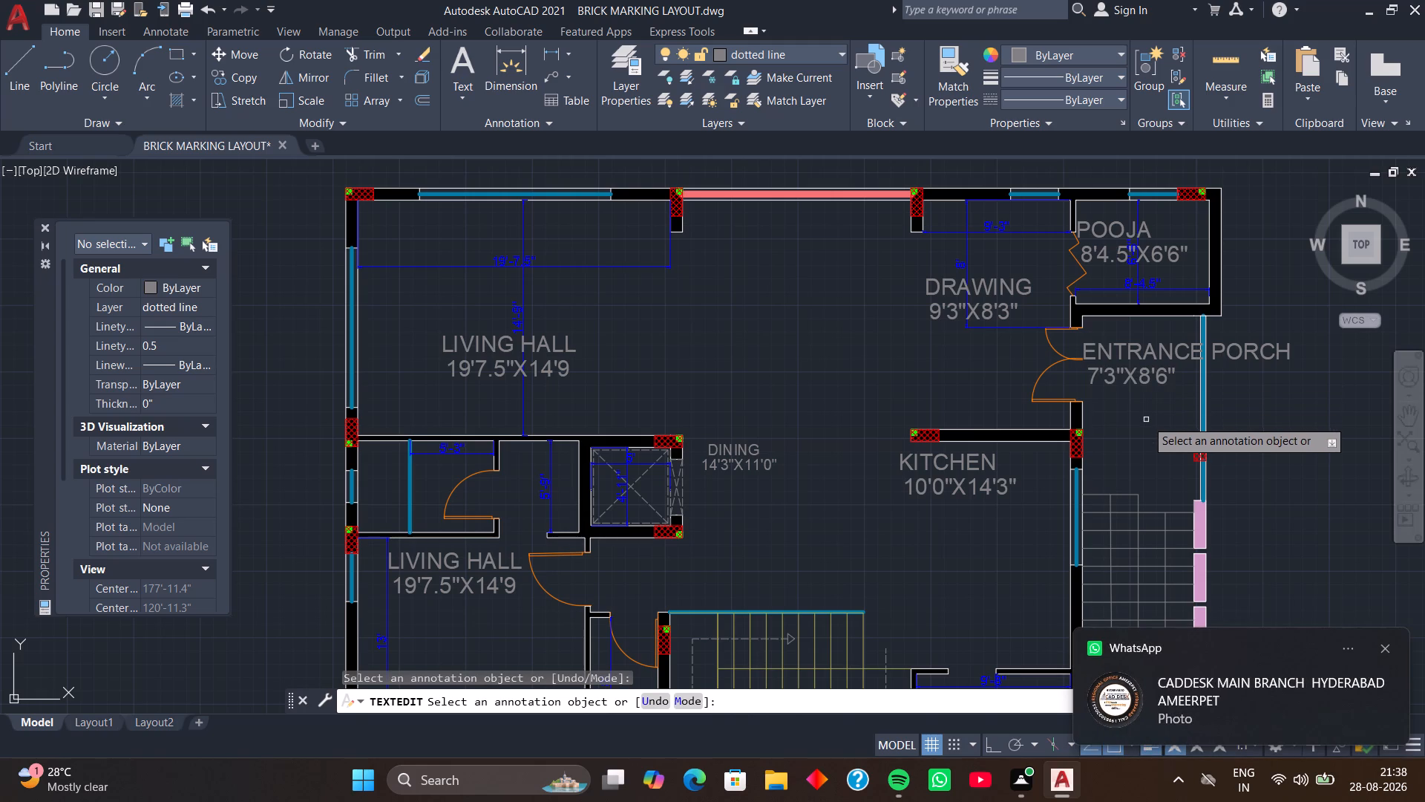
Change the LIVING HALL label in the southwest room to G.BED ROOM.
scroll(958, 483, "down", 1)
middle_click_drag(954, 500, 937, 421)
middle_click_drag(884, 460, 954, 413)
middle_click_drag(841, 440, 902, 432)
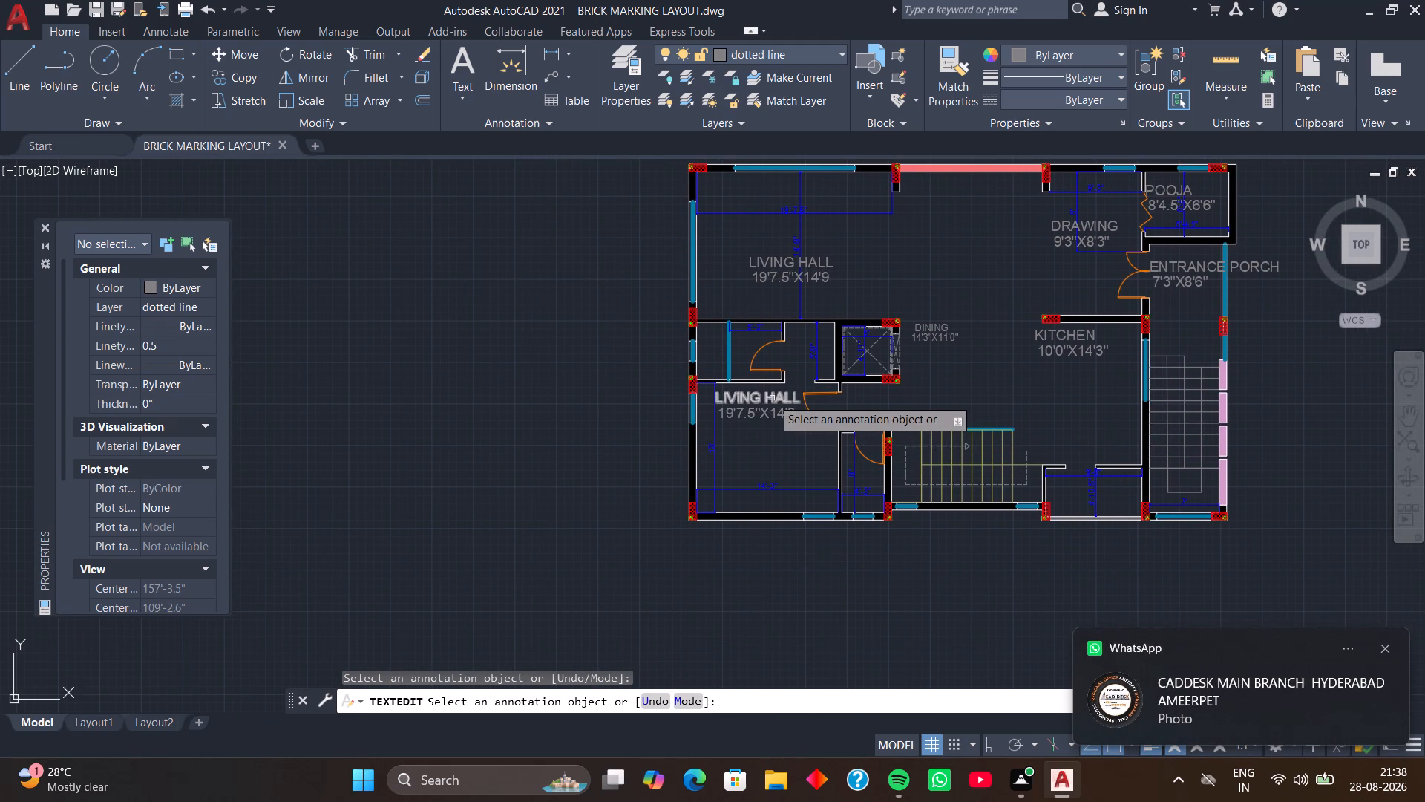
left_click(772, 398)
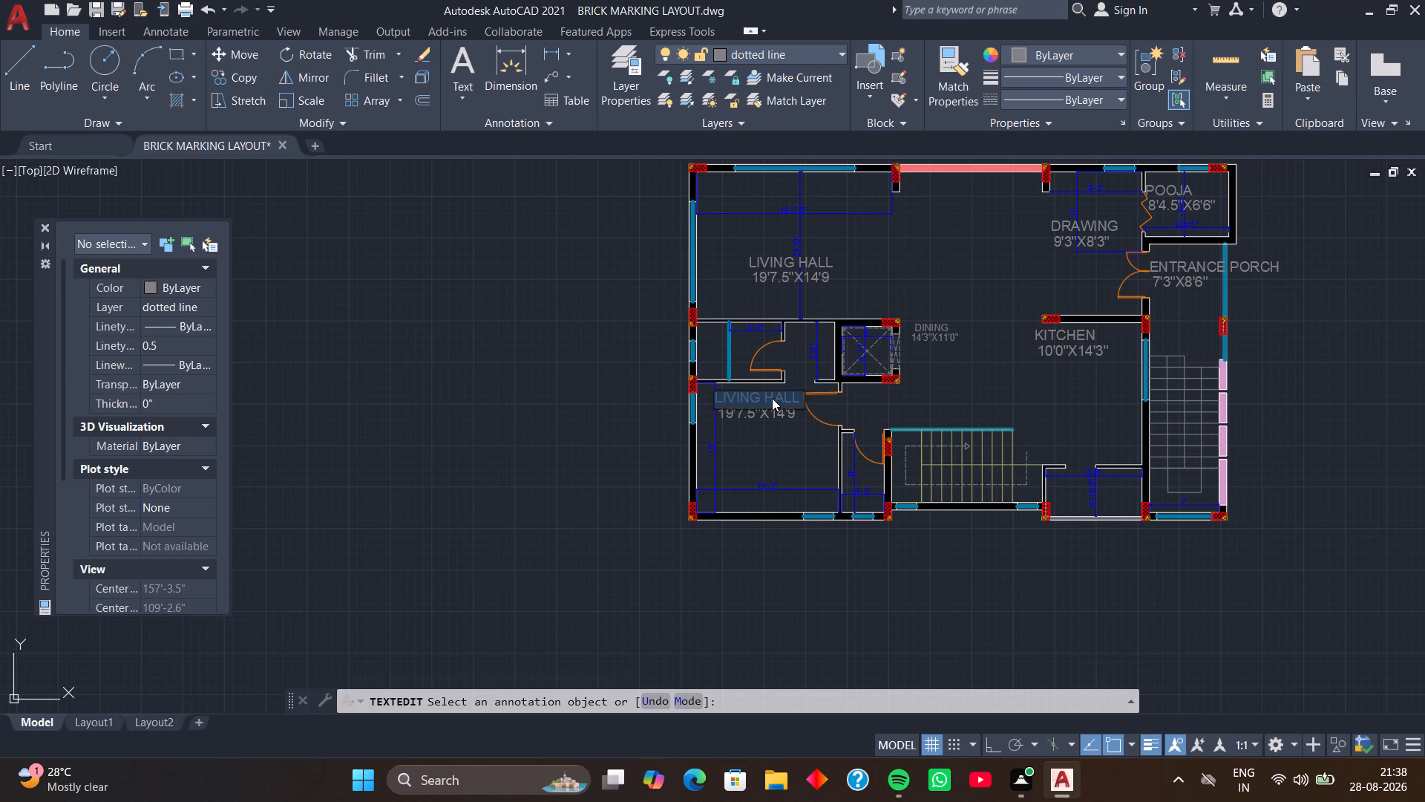
key("g")
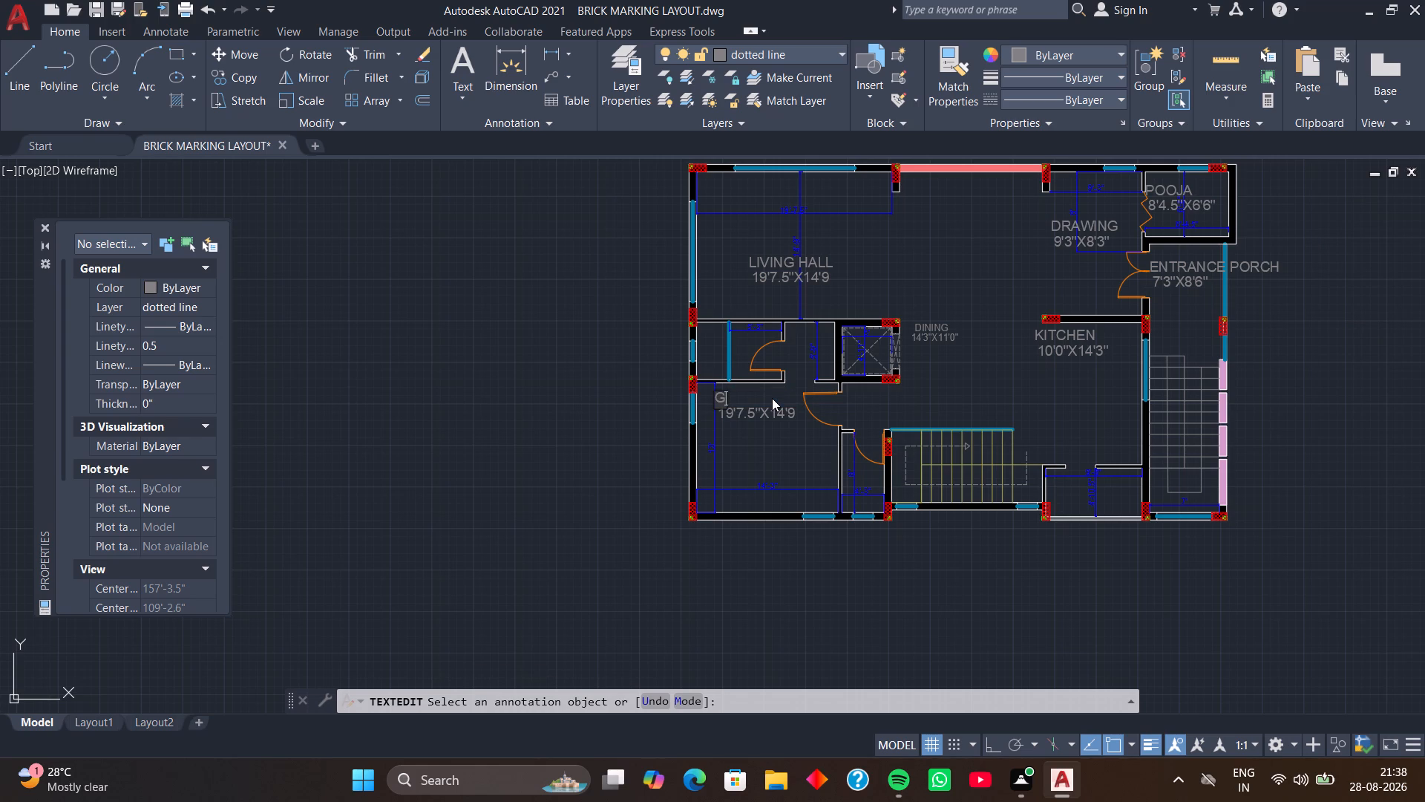
key("period")
key("b")
type("ED ROOM")
key("Return")
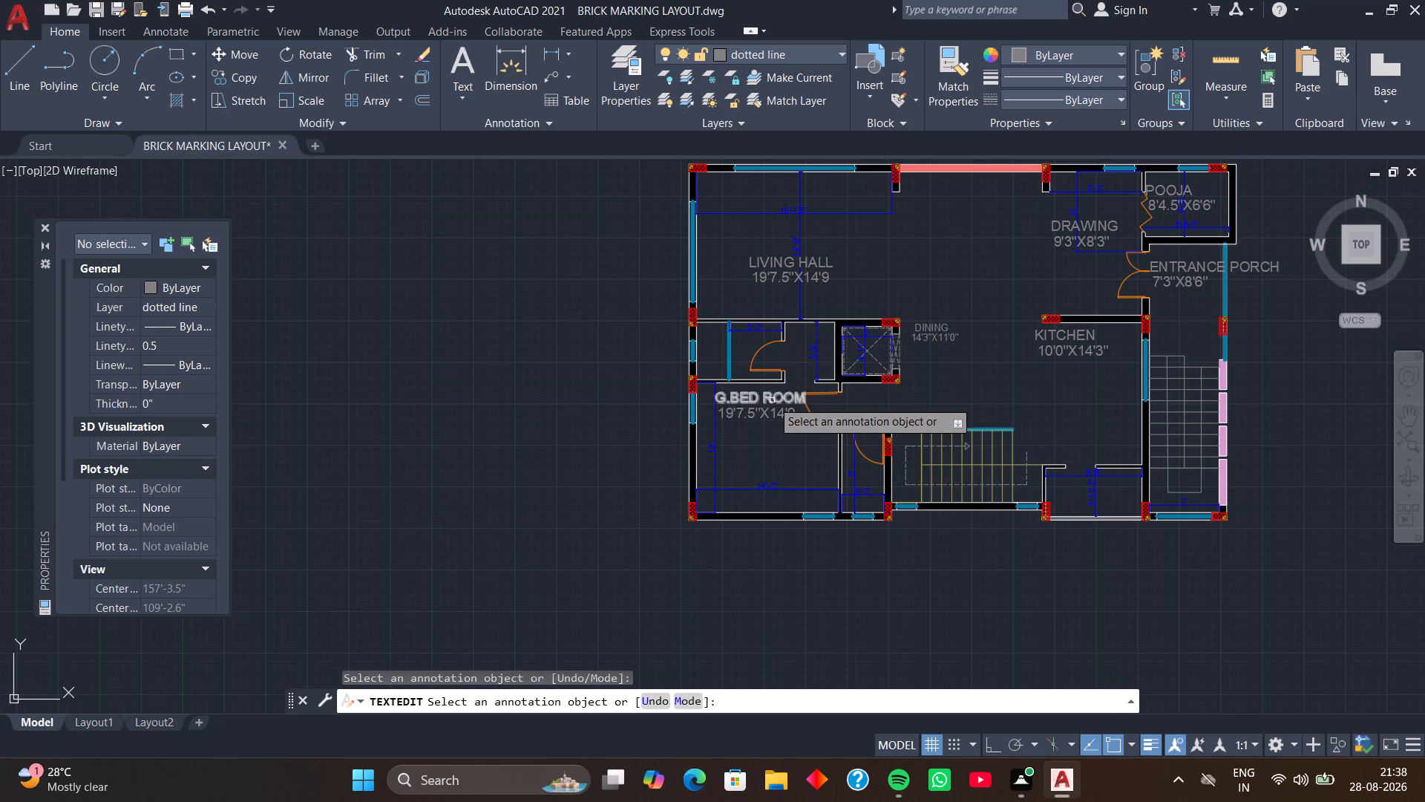
Change the size text under G.BED ROOM to 14'3"X13'0".
left_click(773, 416)
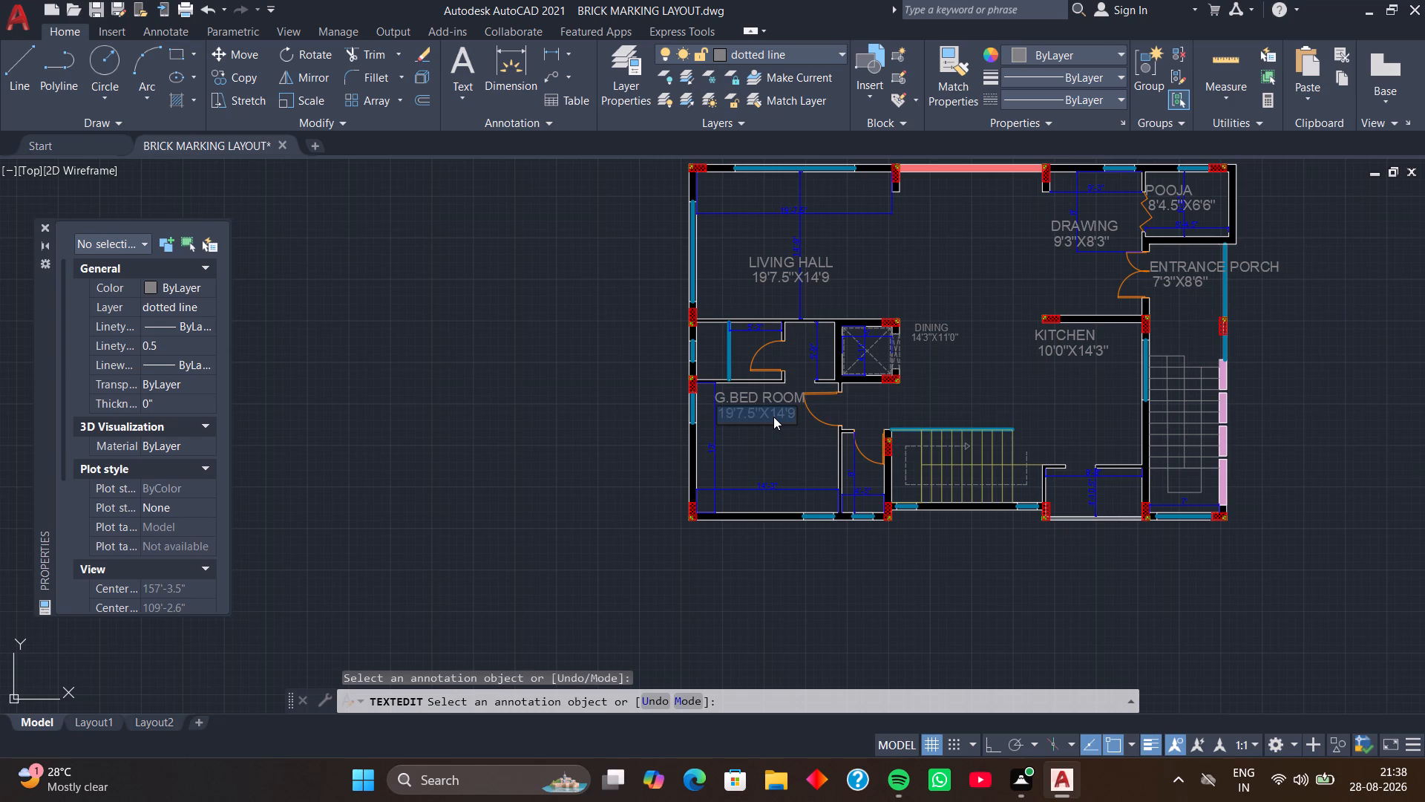
type("14'")
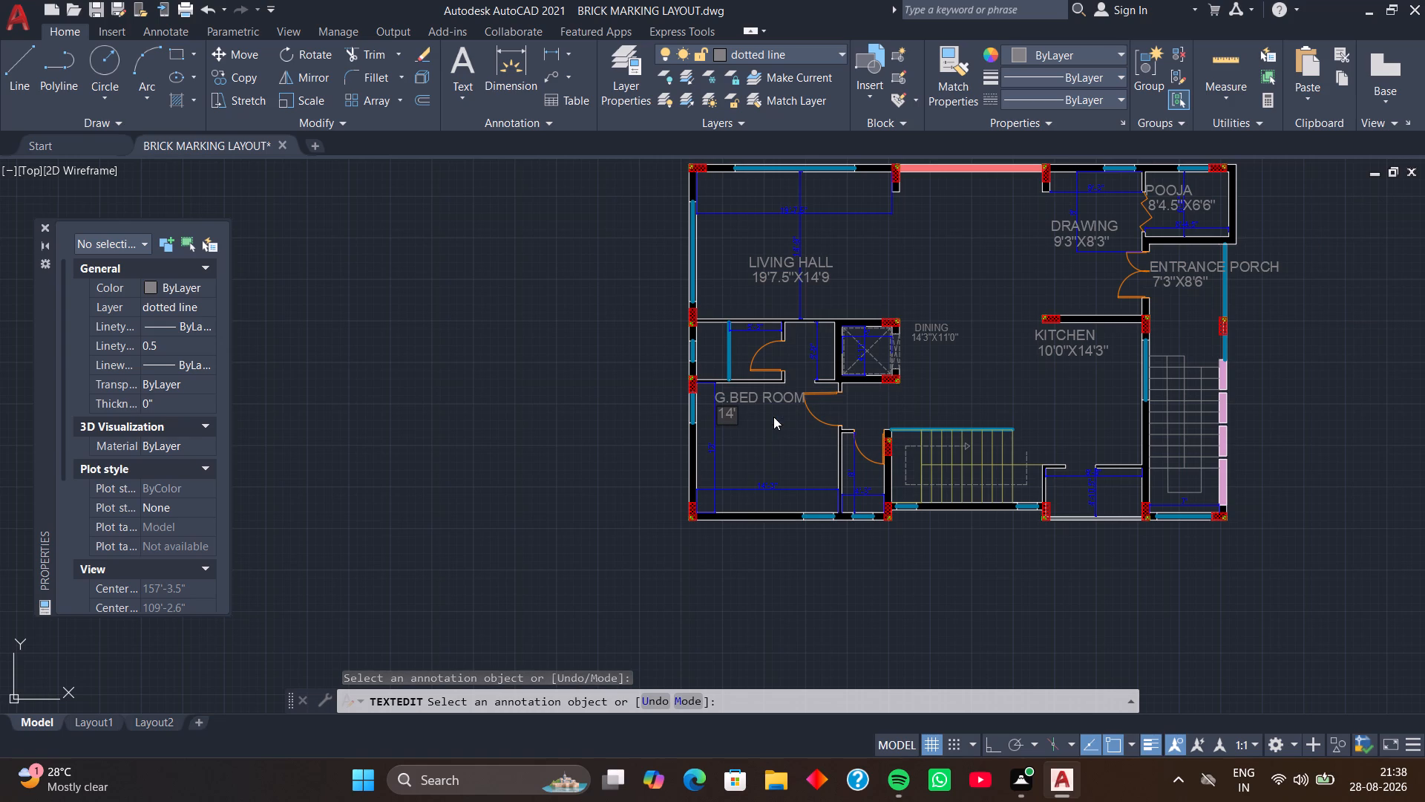
key("3")
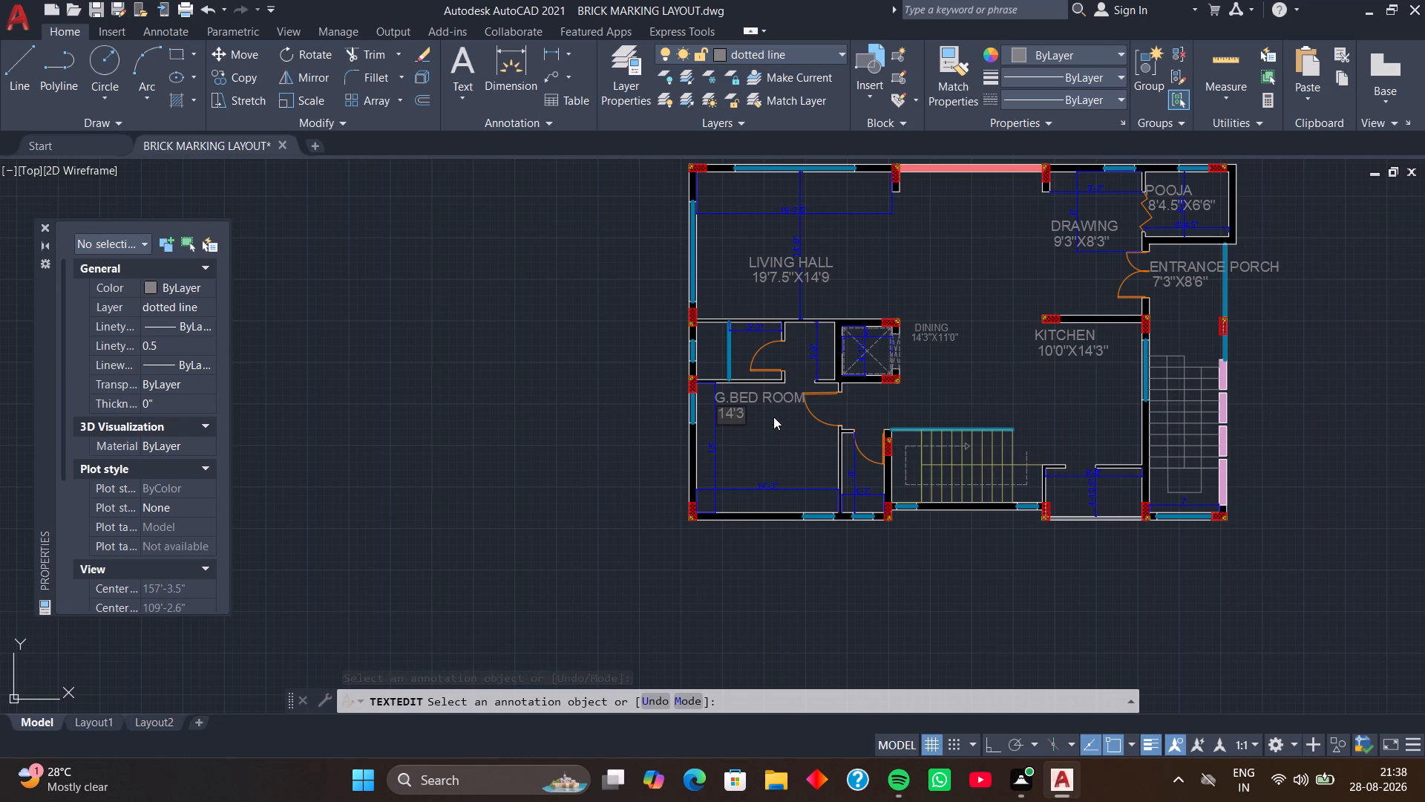
key("shift+quotedbl")
key("x")
type("13'0\"")
key("Return")
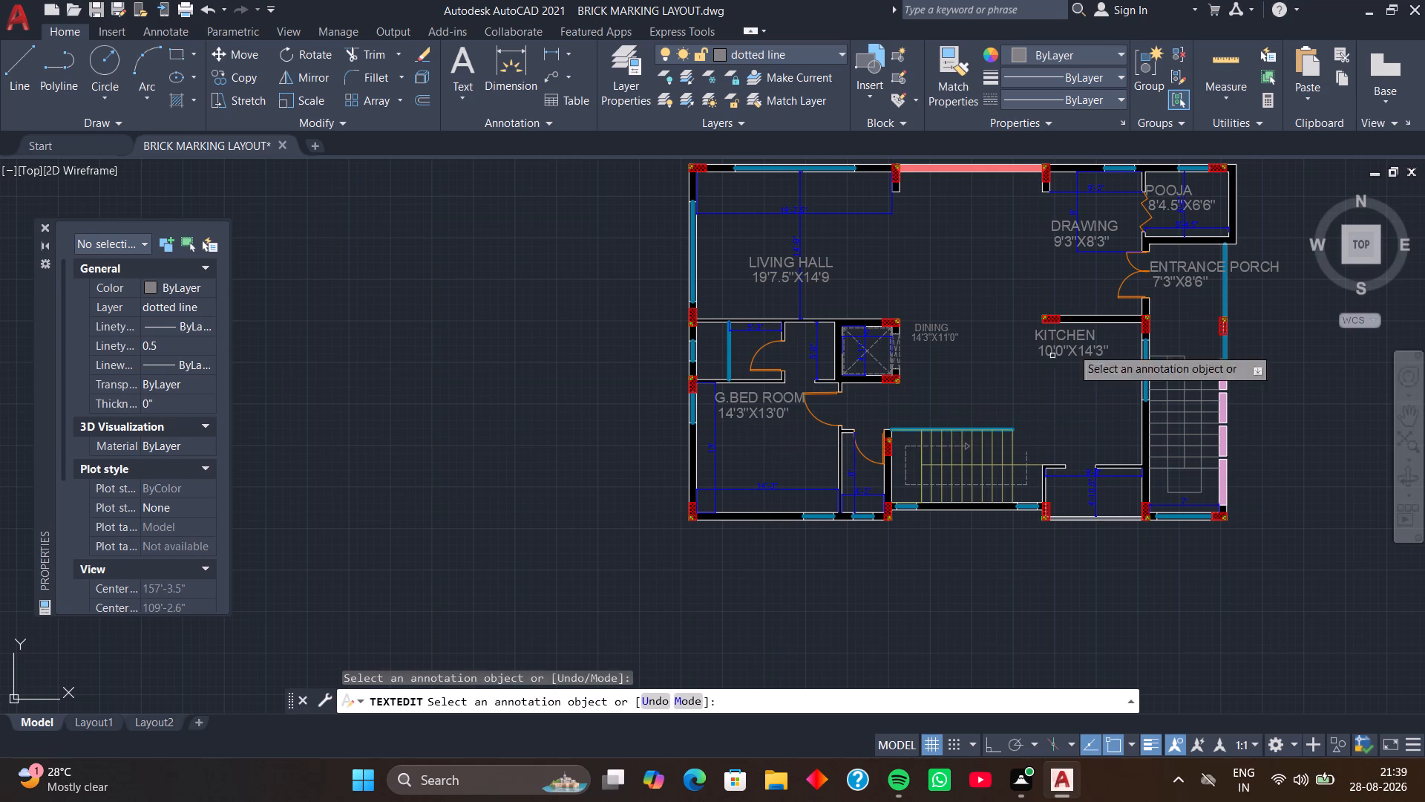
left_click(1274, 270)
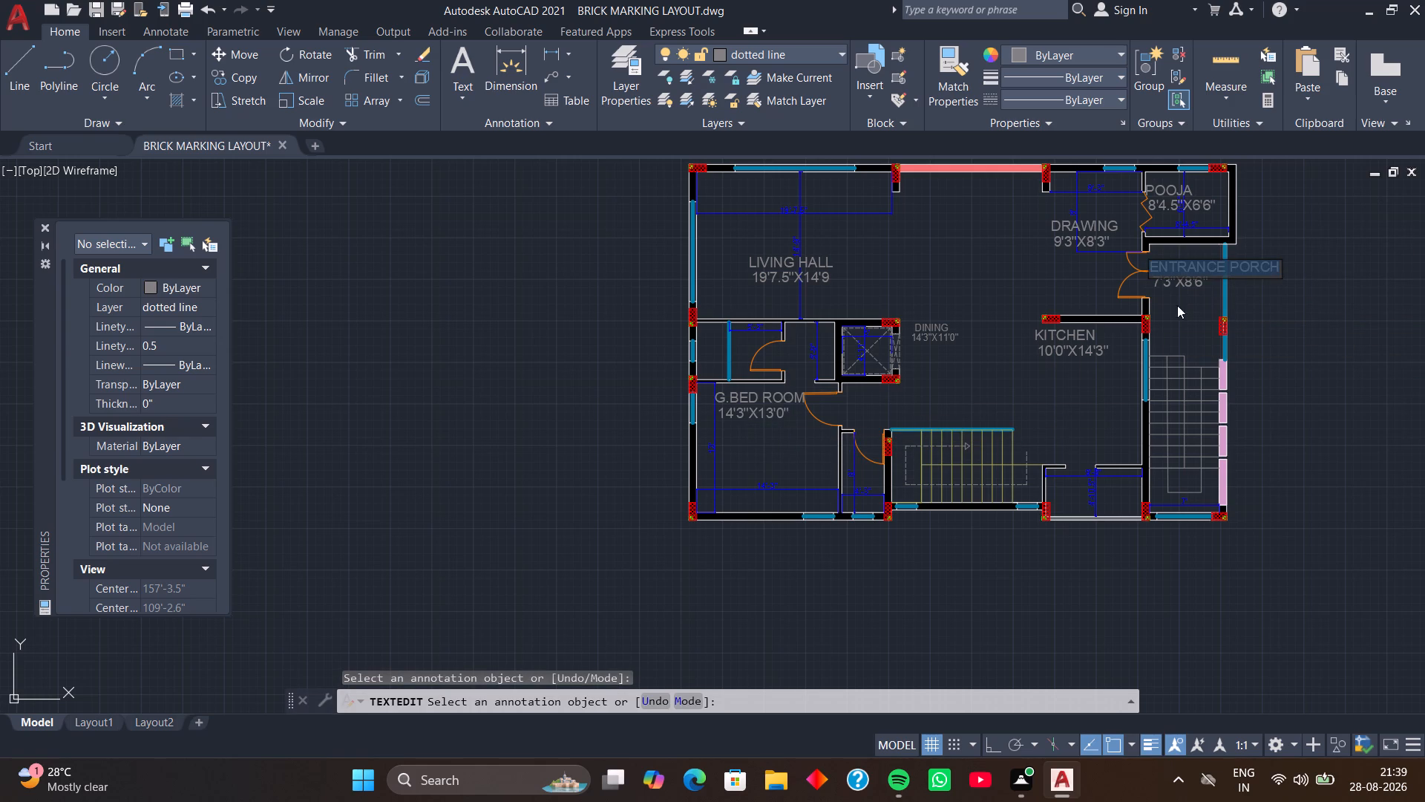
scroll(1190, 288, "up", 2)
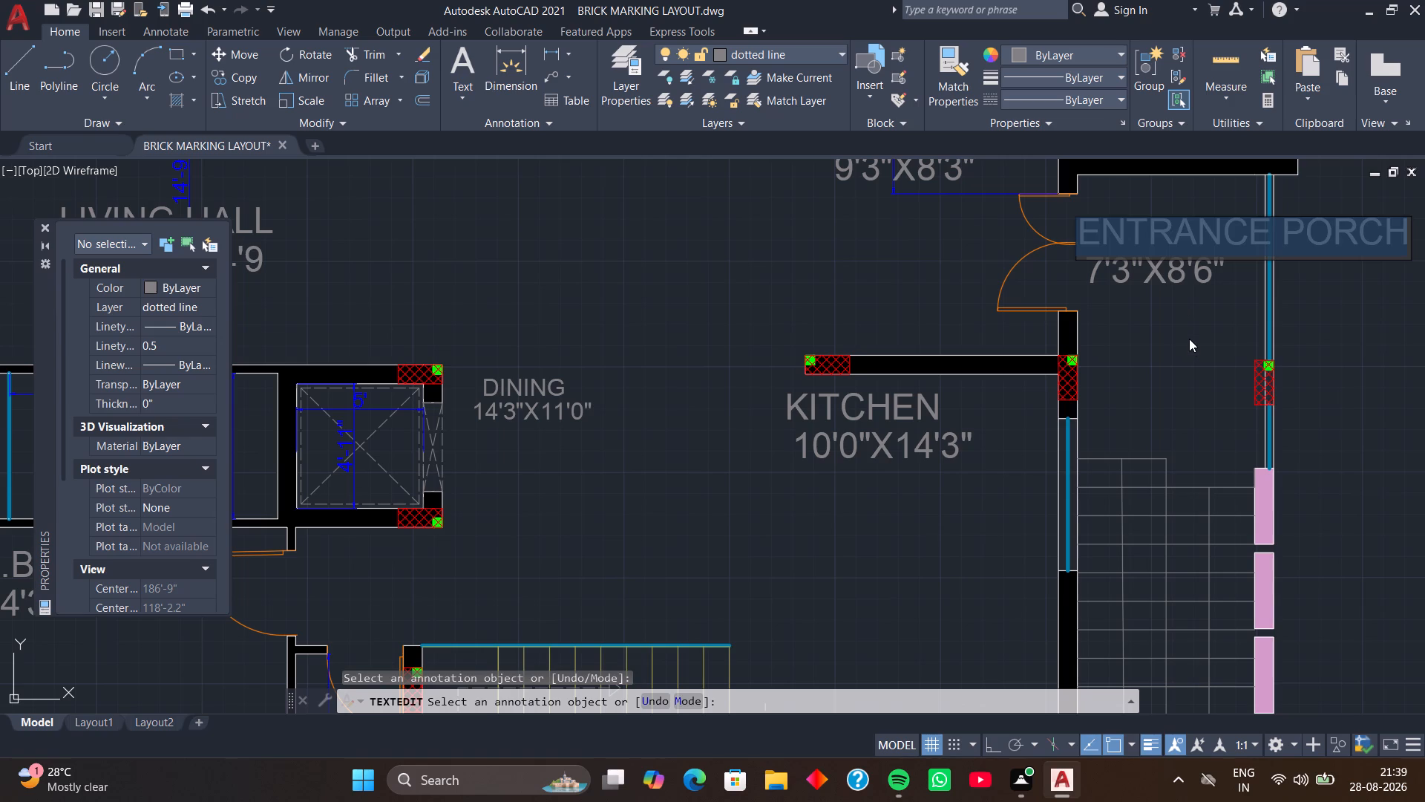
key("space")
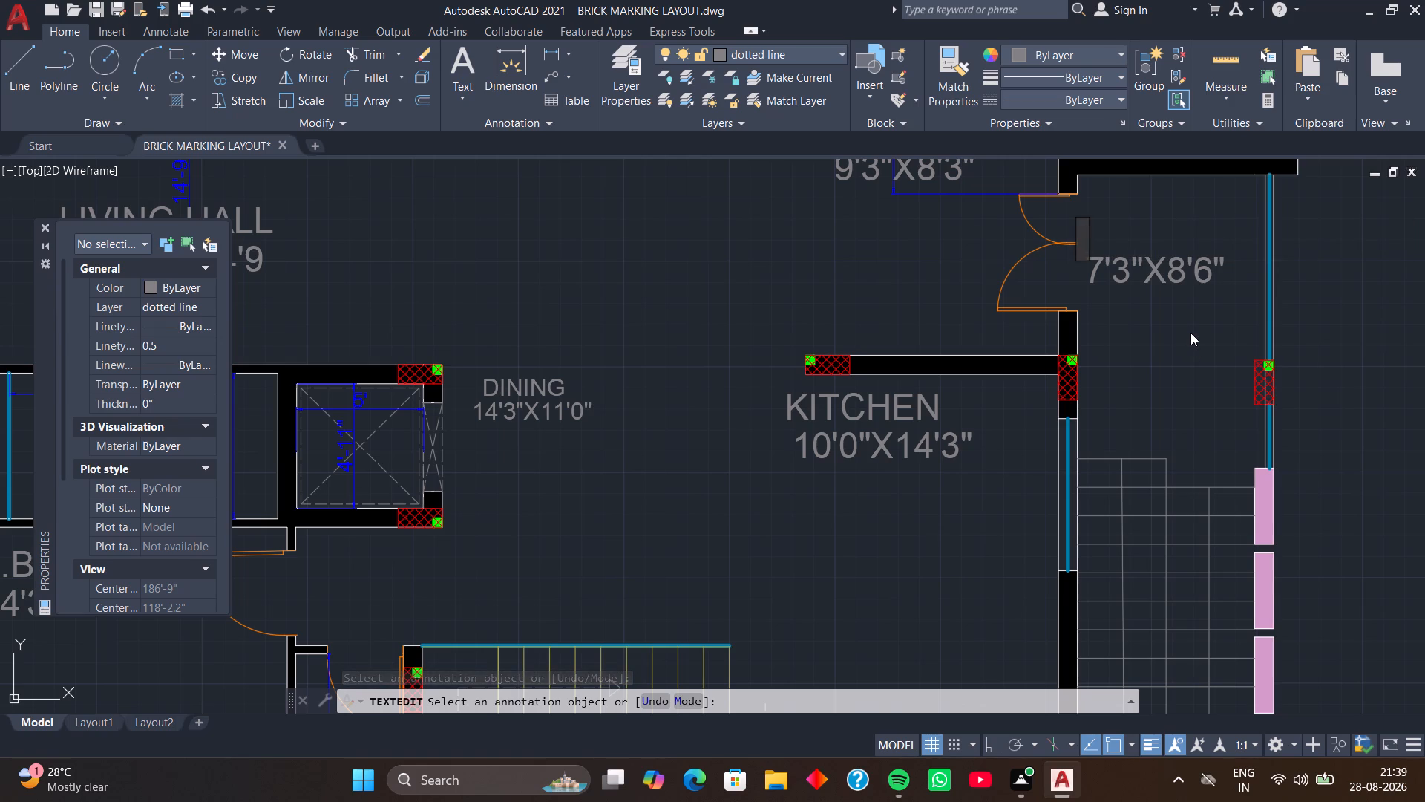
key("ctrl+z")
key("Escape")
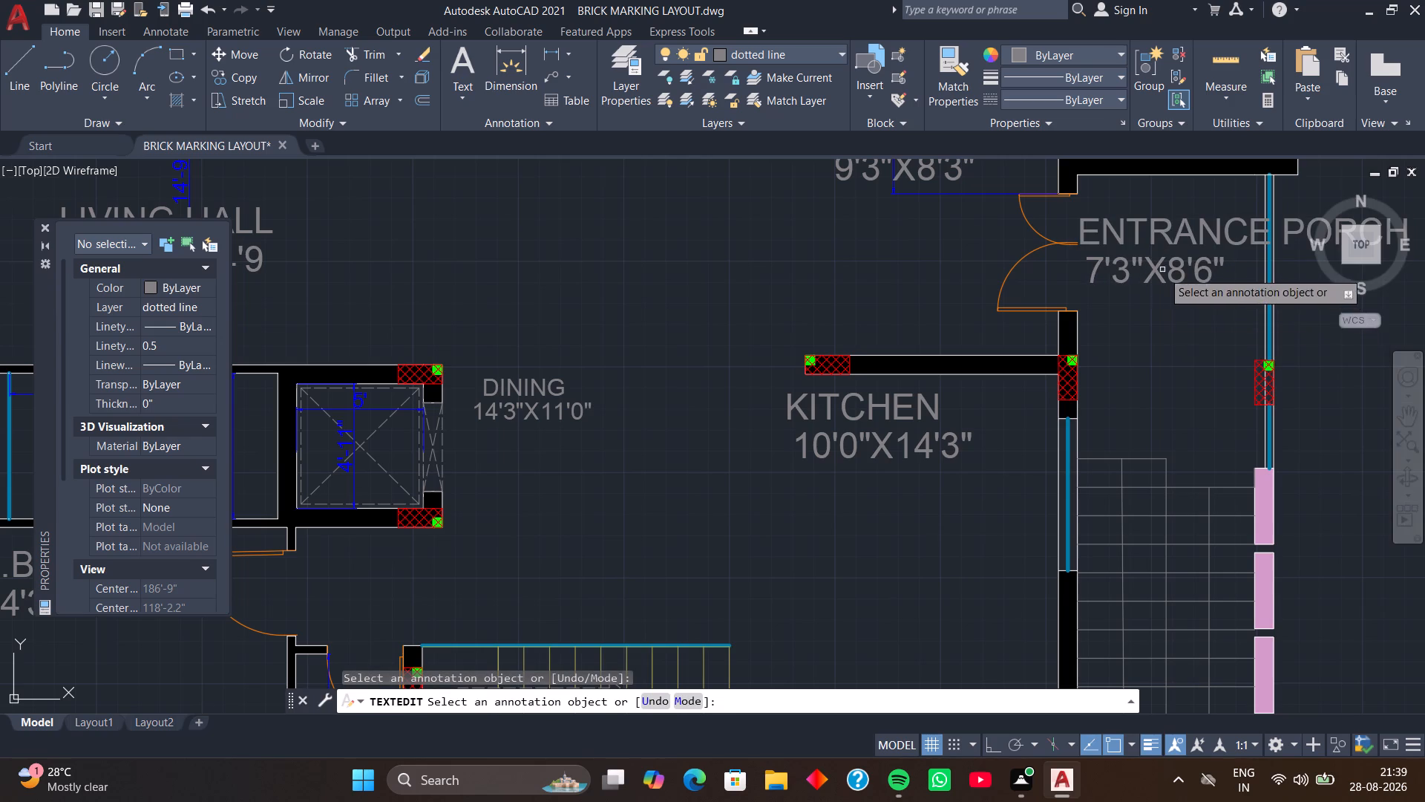
Set the text height of the ENTRANCE PORCH label and its 7'3"X8'6" size text to 8".
key("space")
left_click(1167, 235)
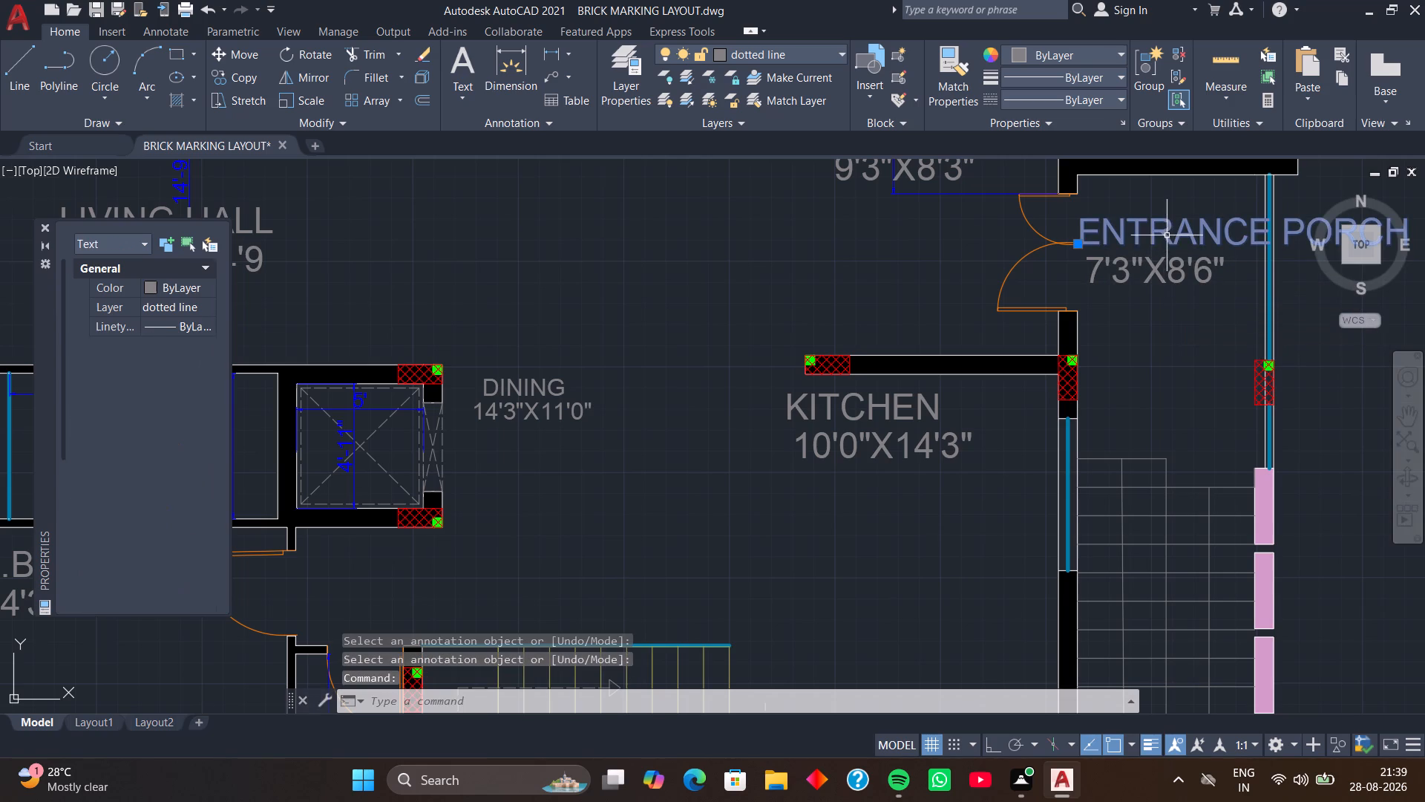
left_click(1166, 275)
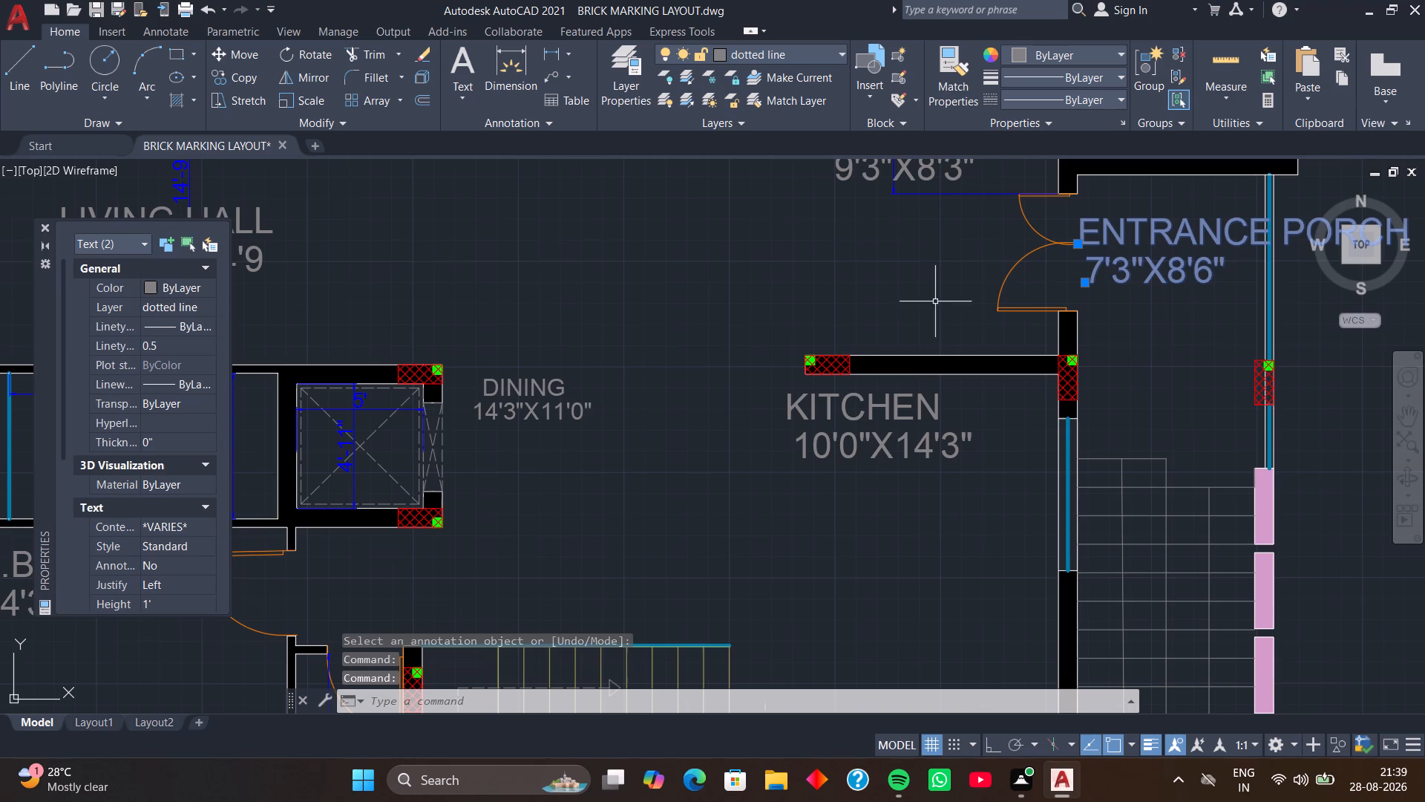
scroll(212, 454, "down", 1)
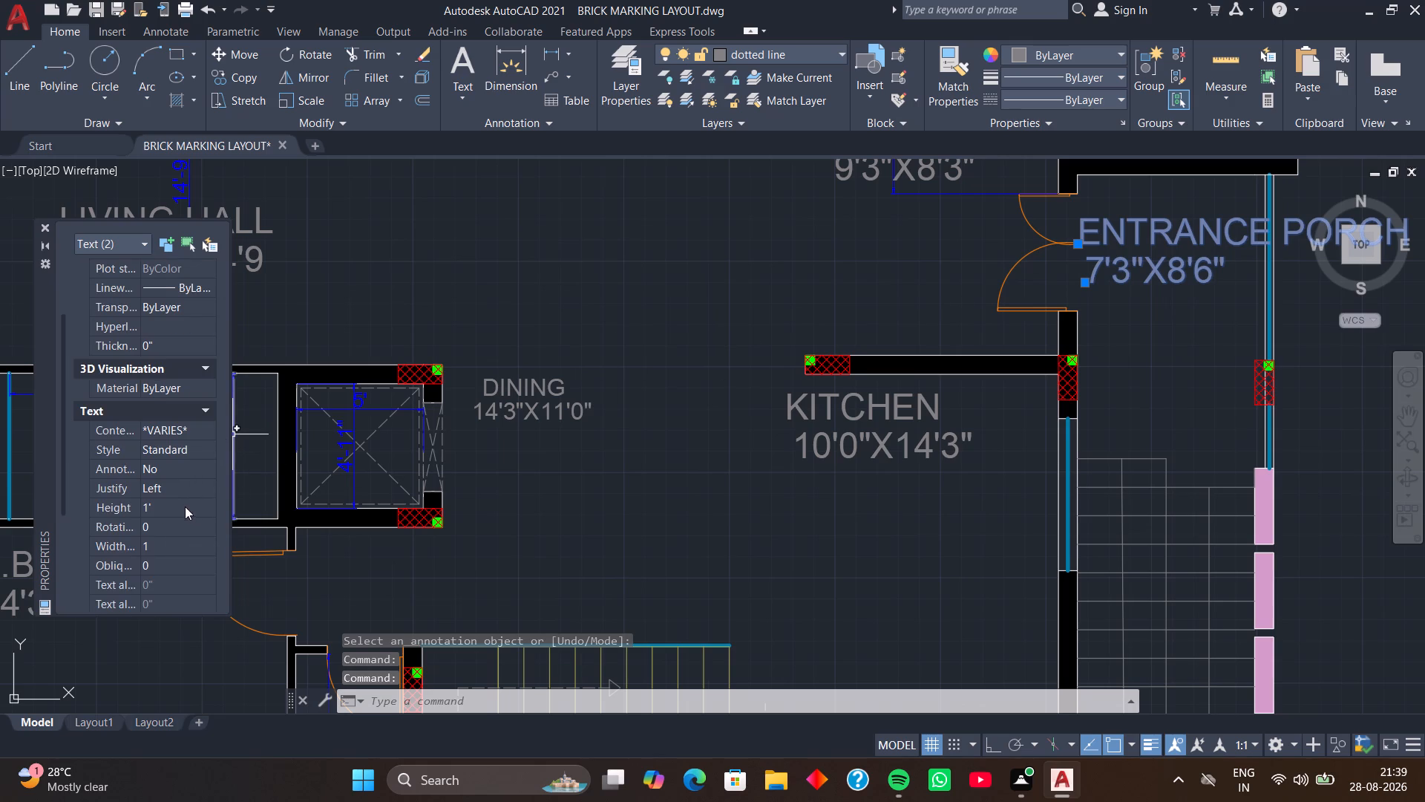
left_click(185, 507)
key("8")
key("Return")
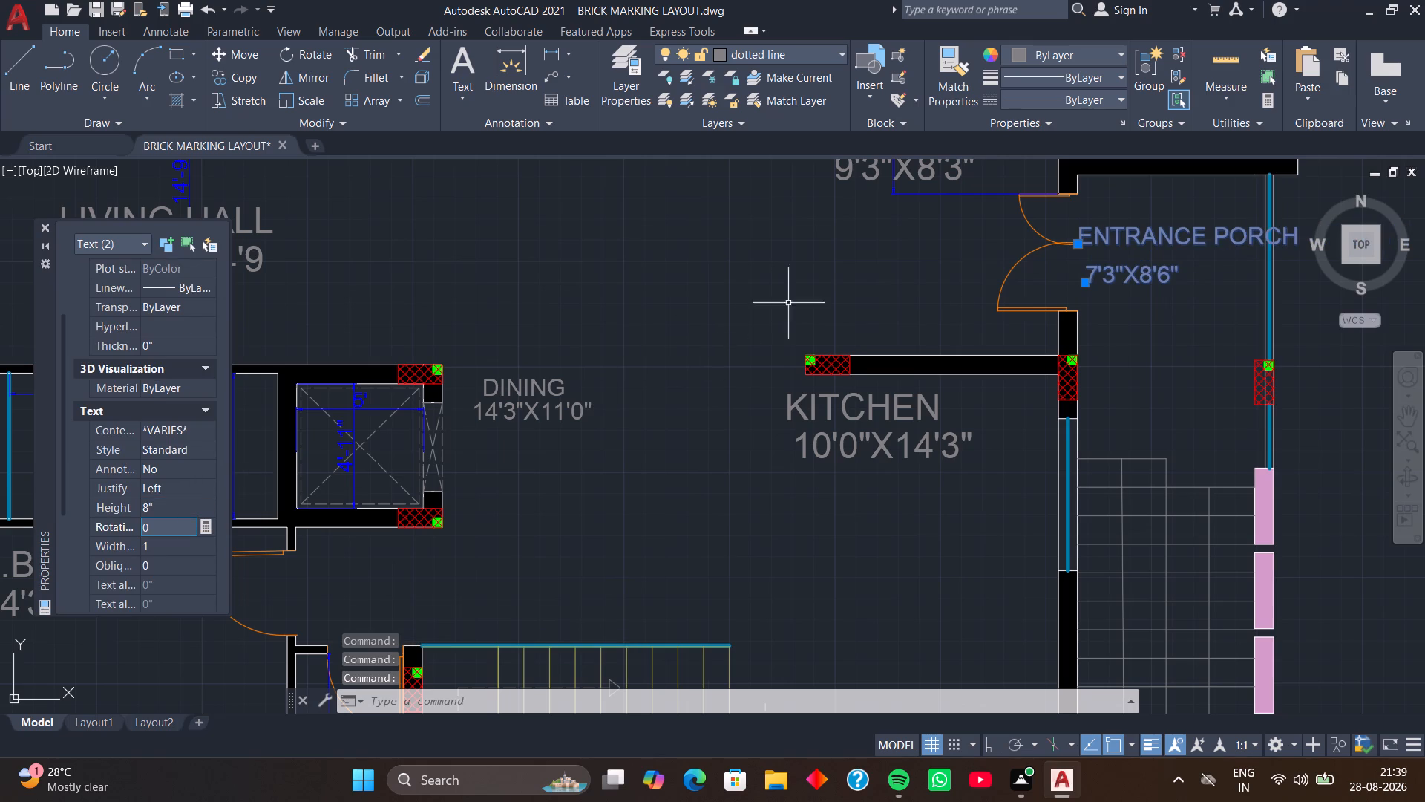
Reposition the ENTRANCE PORCH label and its size text so the size sits centred just beneath the name within the porch.
left_click(1087, 287)
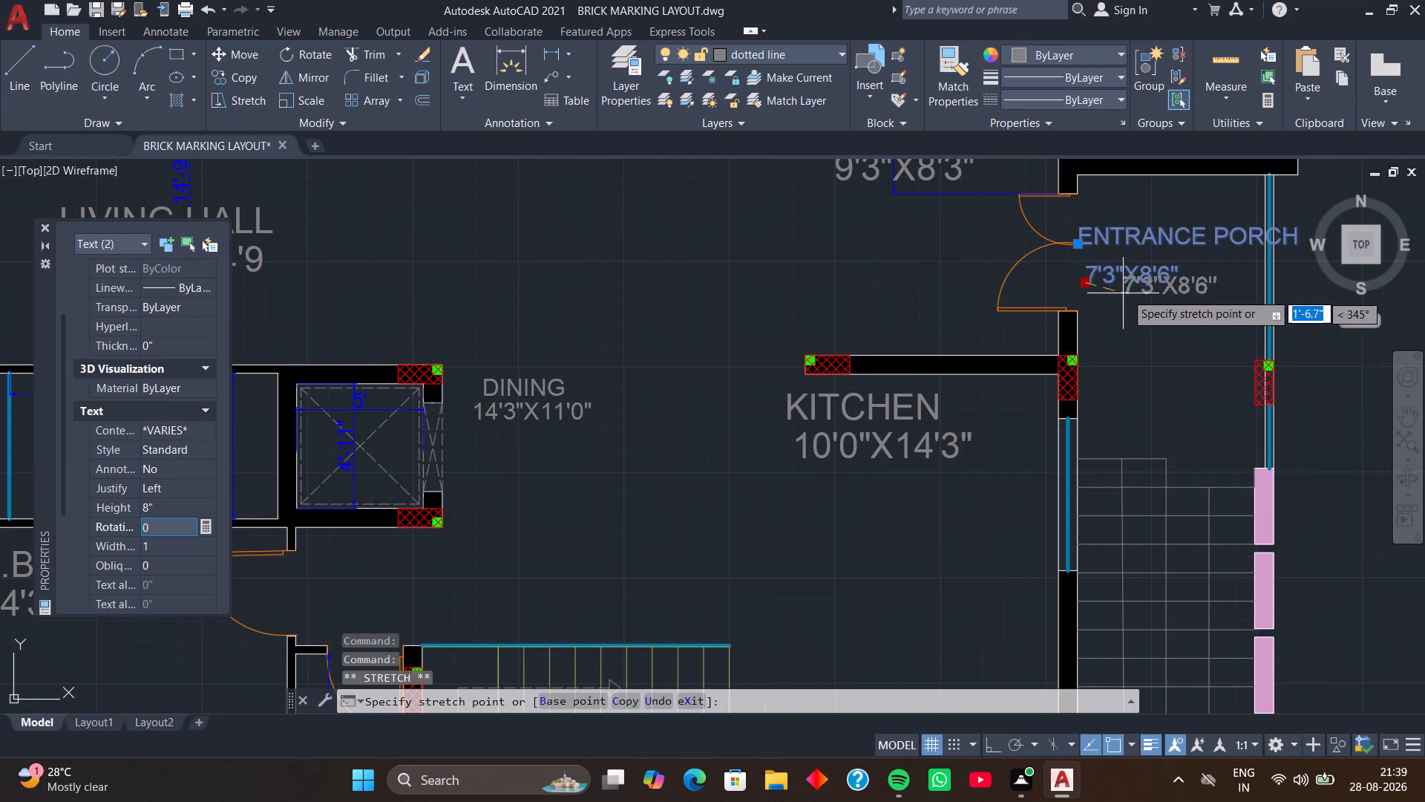
left_click(1133, 280)
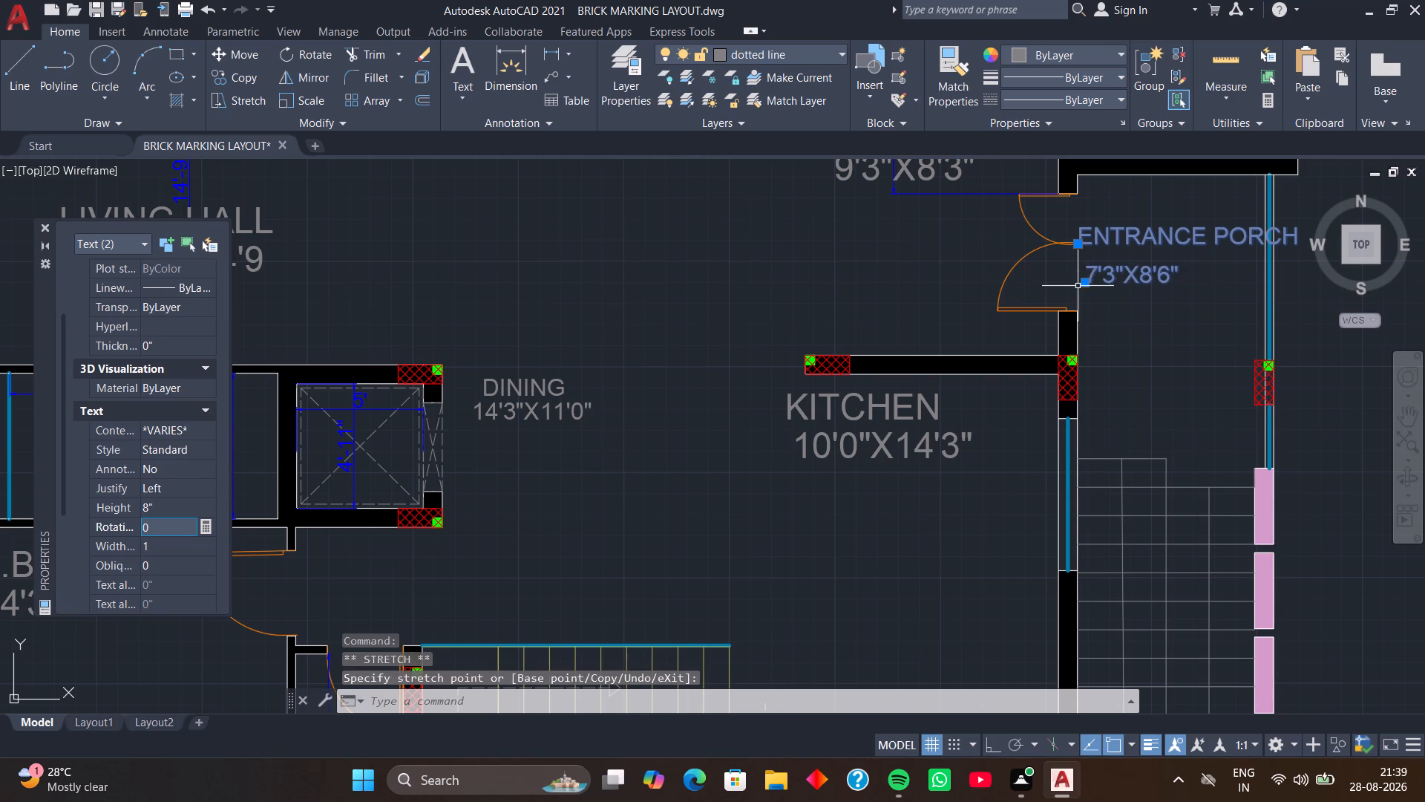
left_click(1084, 284)
left_click(1133, 264)
left_click(1083, 284)
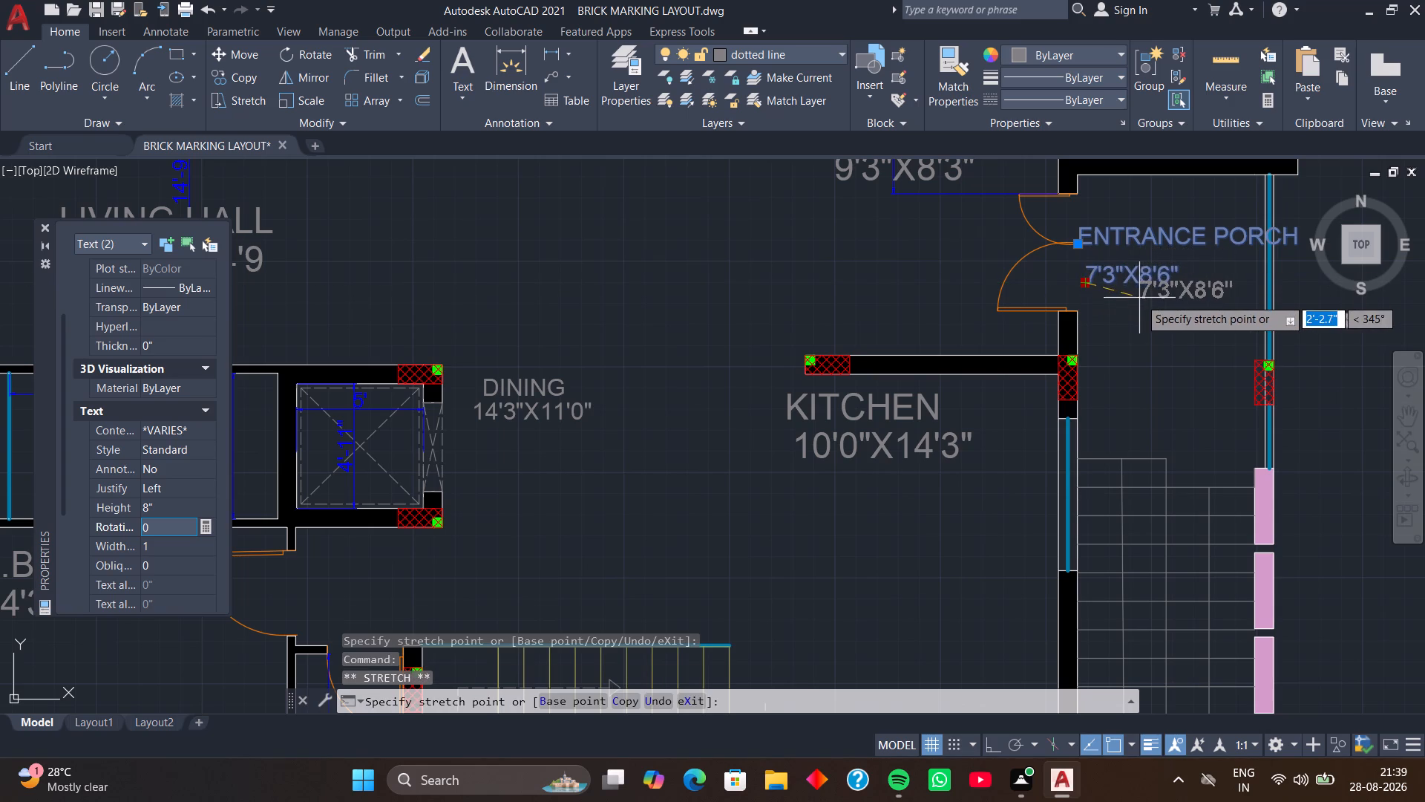
left_click(1139, 298)
left_click(1079, 246)
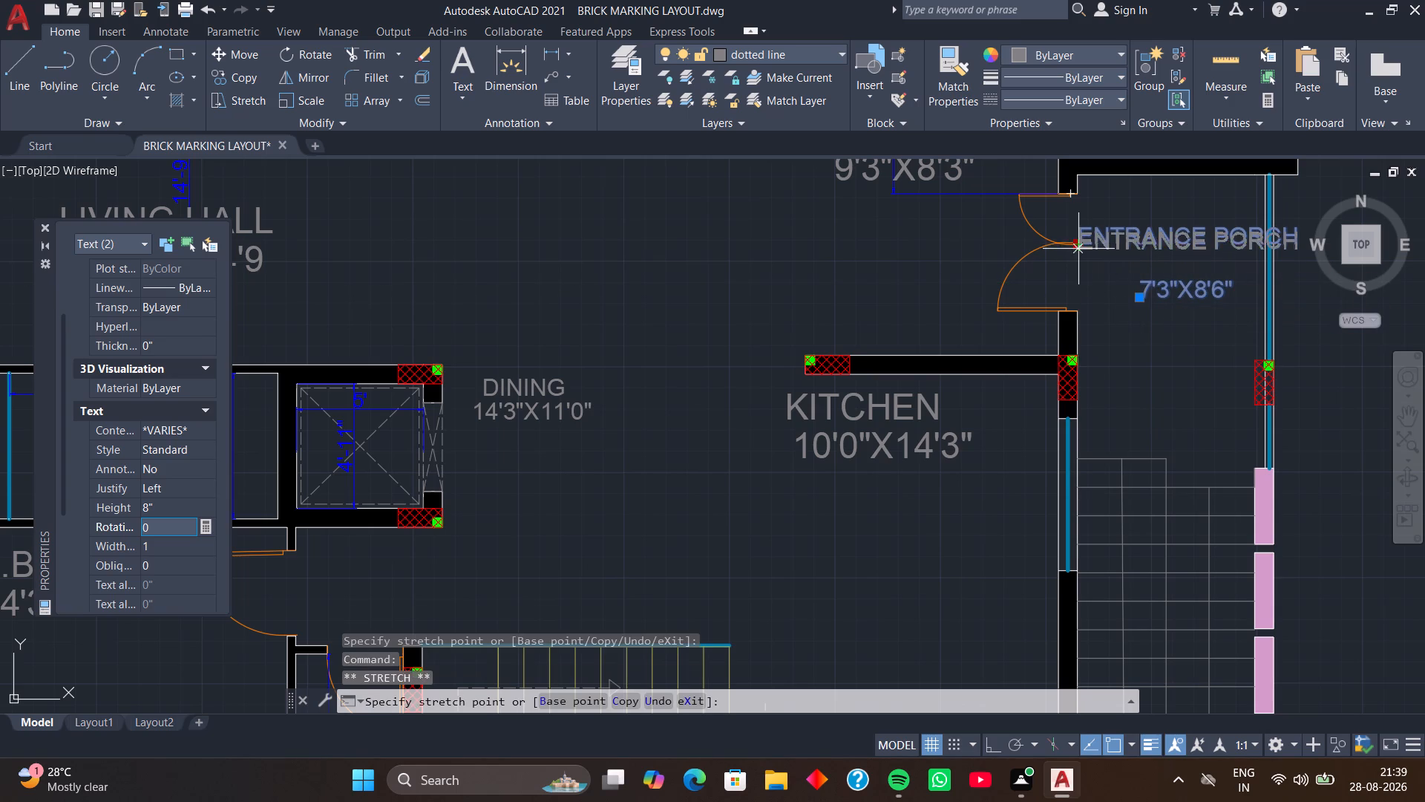
left_click(1039, 273)
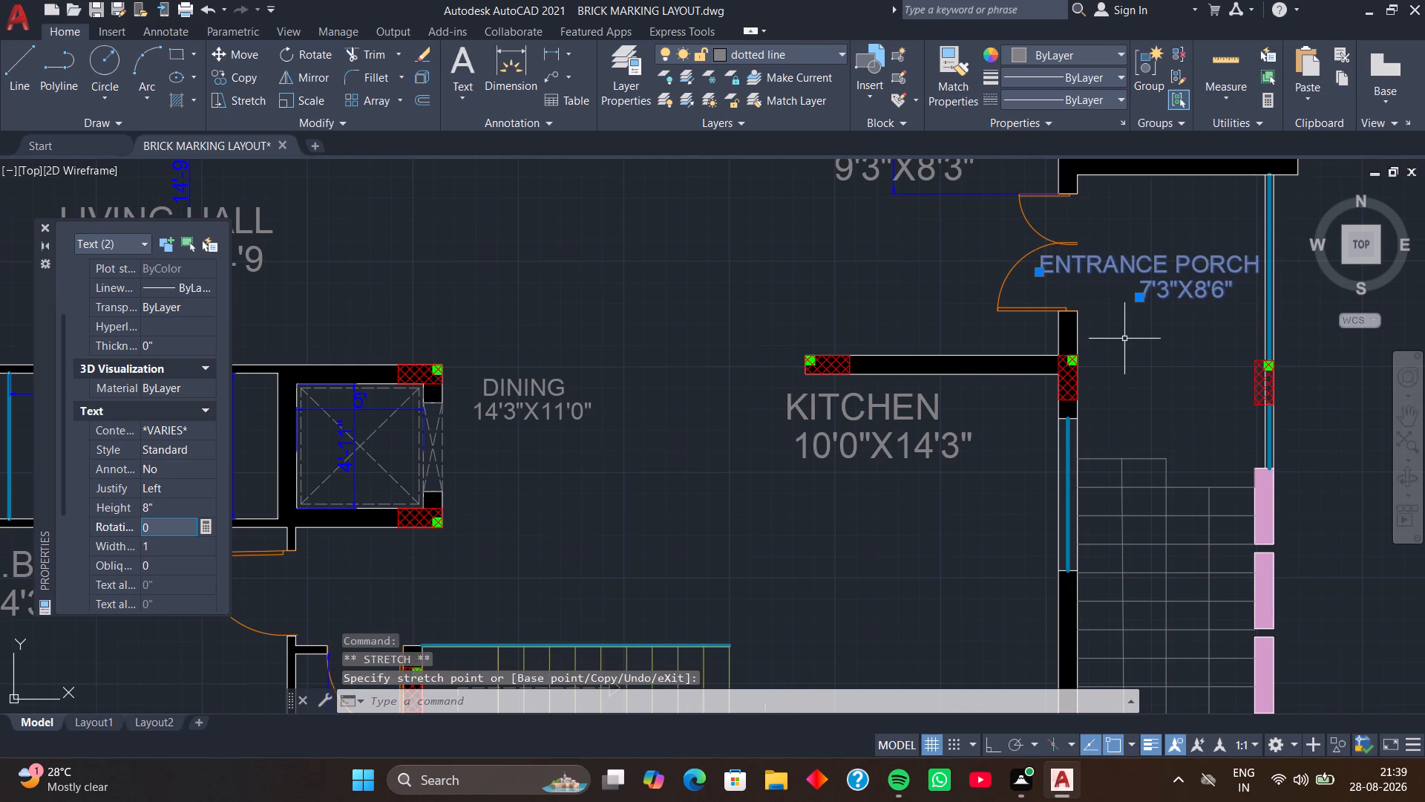
key("Escape")
Add horizontal single-line text SHOWER with 3'3"X5'0" beneath it, about 1'-3.5" high, at the west end of the bathroom north of G.BED ROOM.
scroll(1016, 377, "down", 2)
middle_click_drag(1021, 437, 1061, 376)
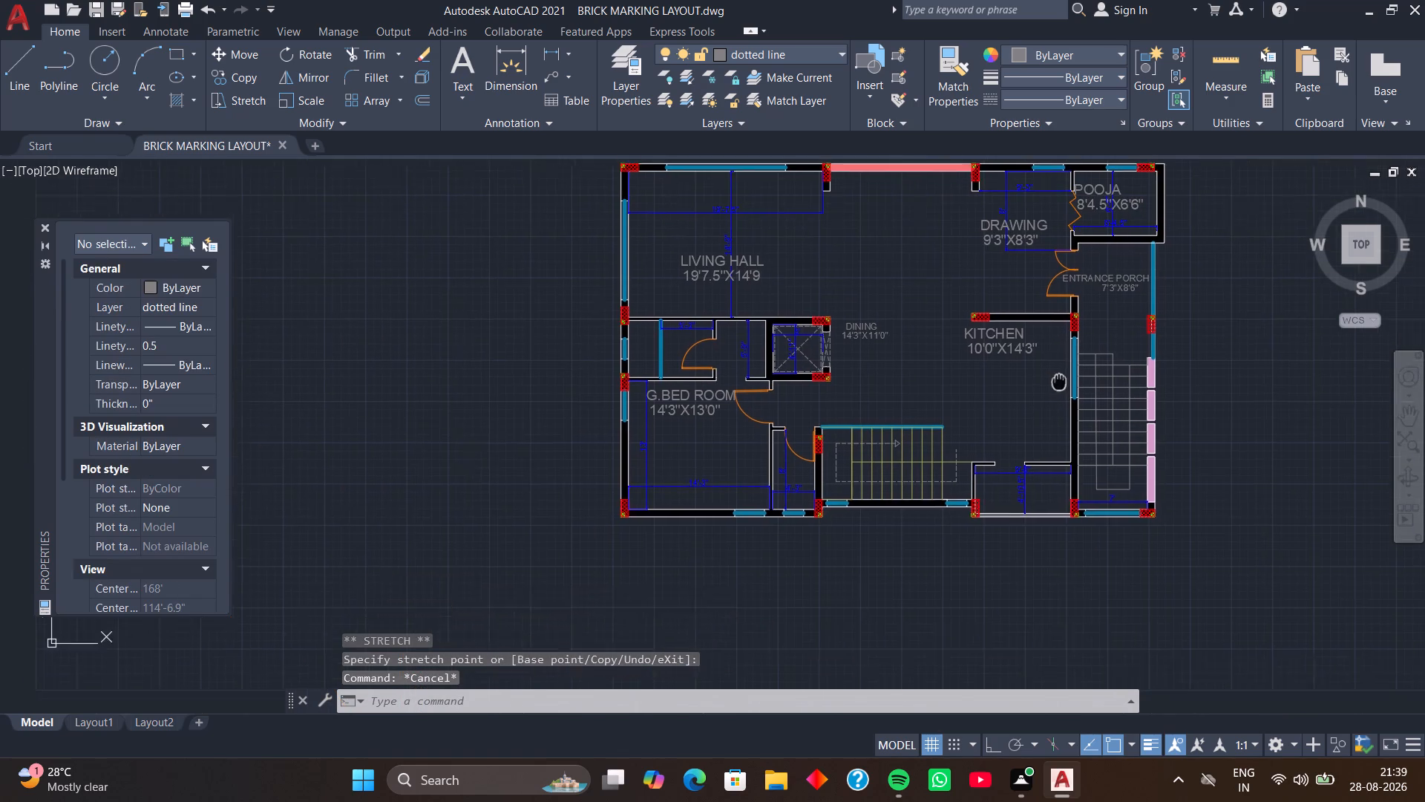
middle_click_drag(1061, 376, 1075, 351)
middle_click_drag(974, 351, 1004, 351)
middle_click_drag(935, 280, 965, 309)
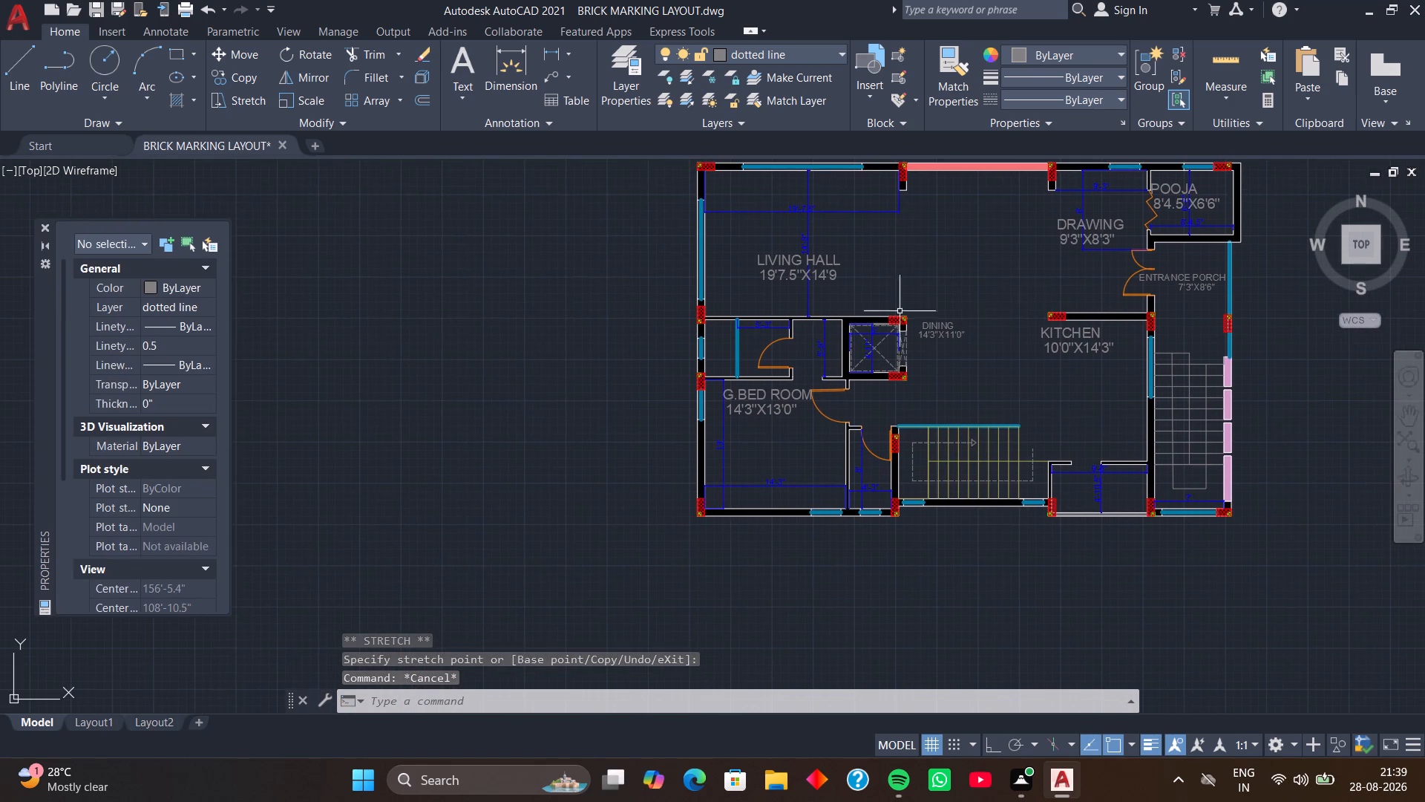
middle_click_drag(931, 373, 954, 345)
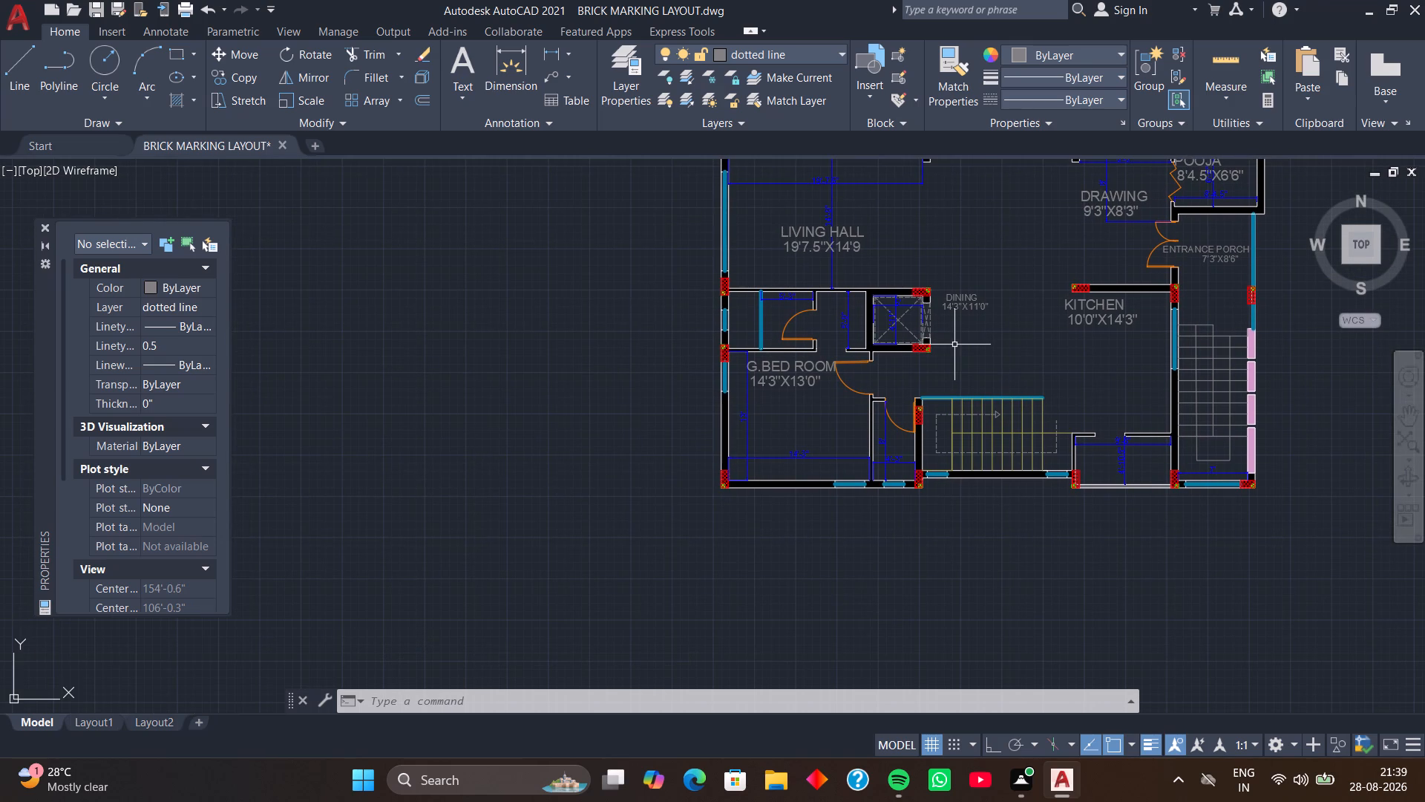
type("DT")
key("space")
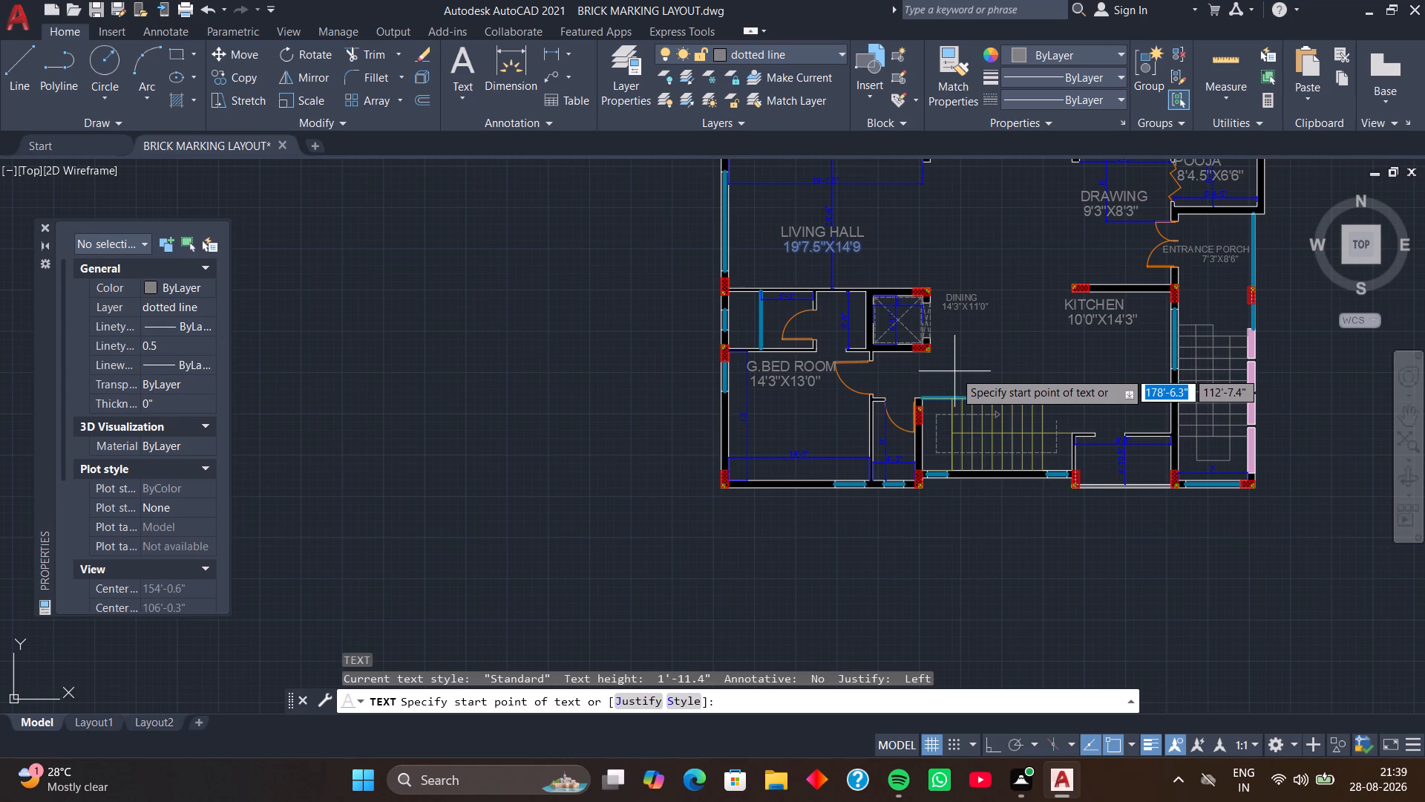
scroll(748, 308, "up", 2)
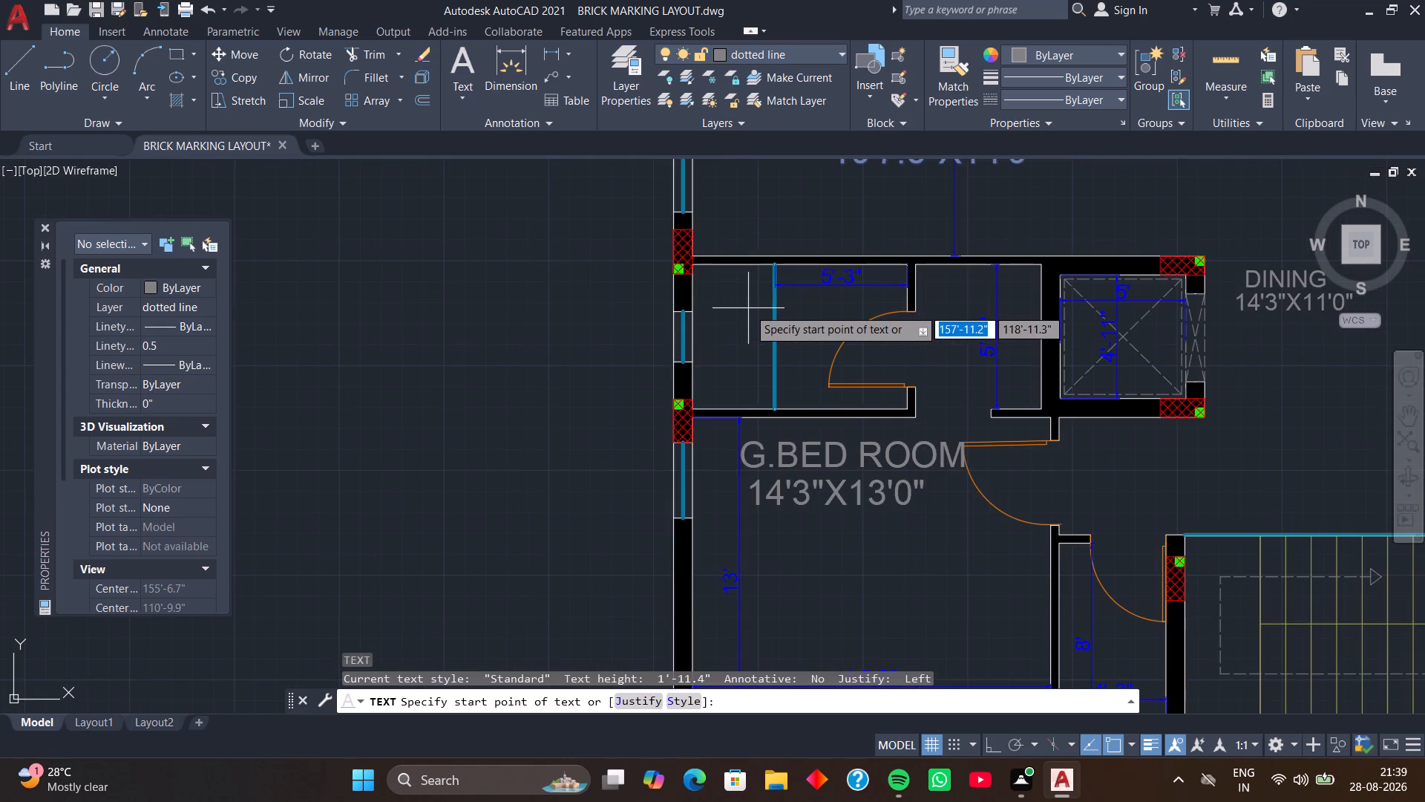
scroll(732, 309, "up", 1)
left_click(678, 262)
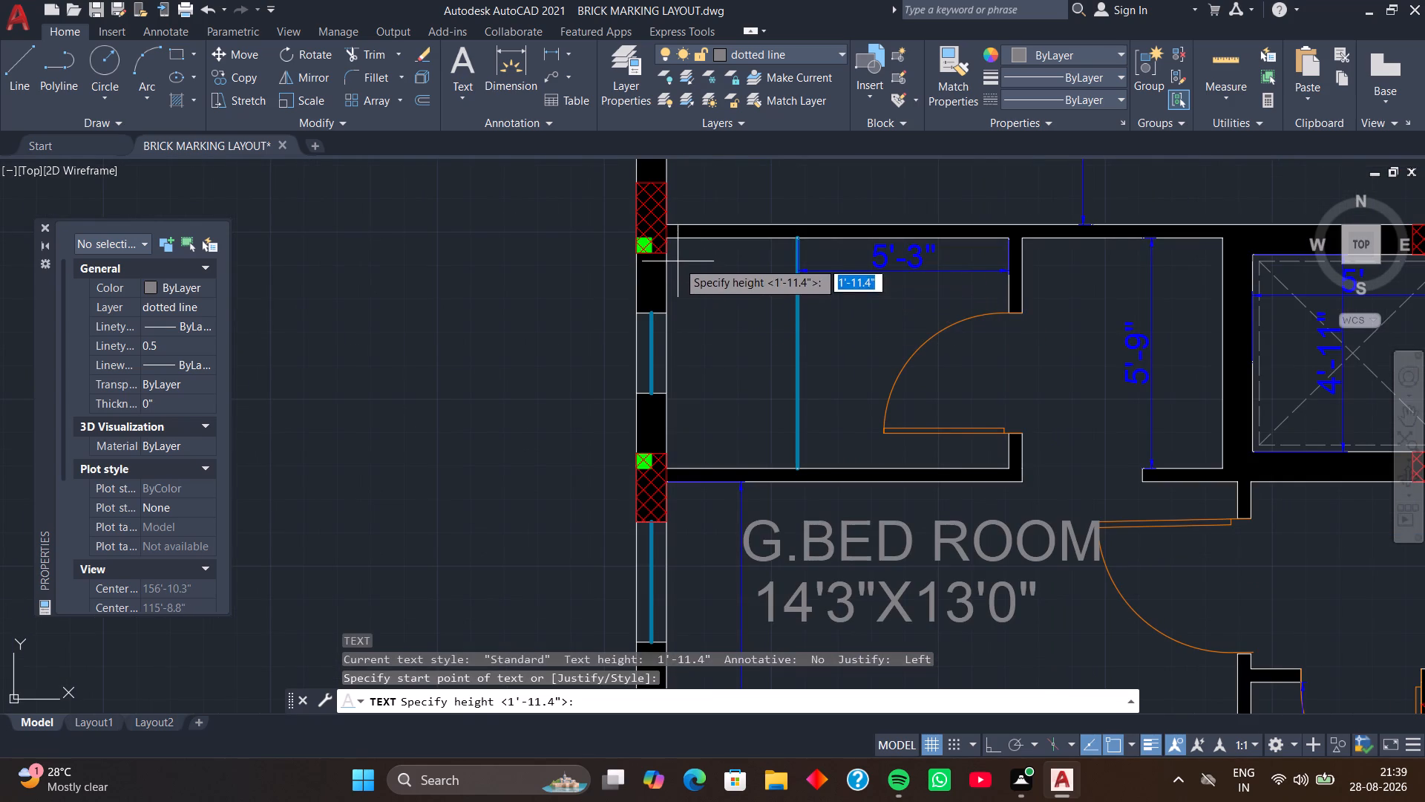
key("F8")
left_click(677, 314)
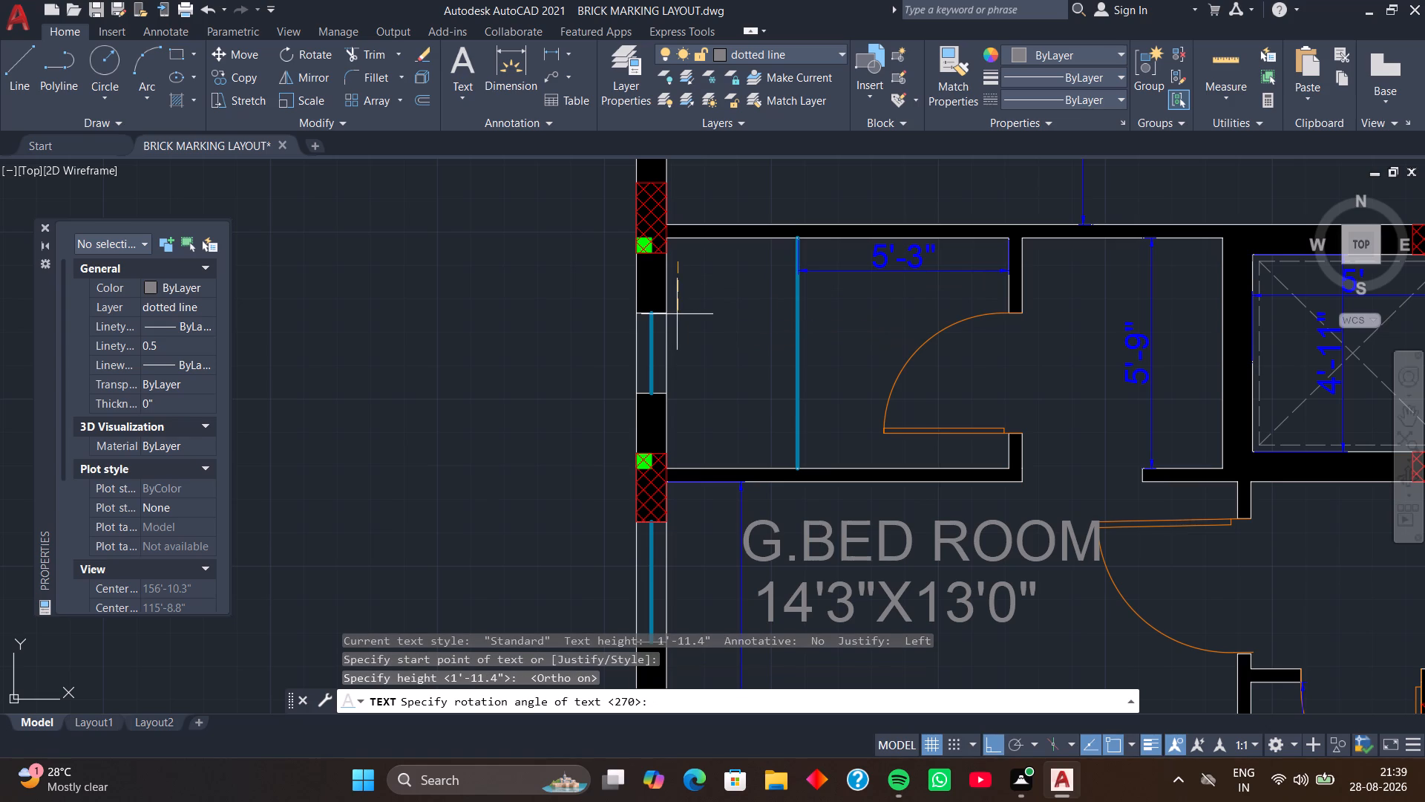
key("0")
key("Return")
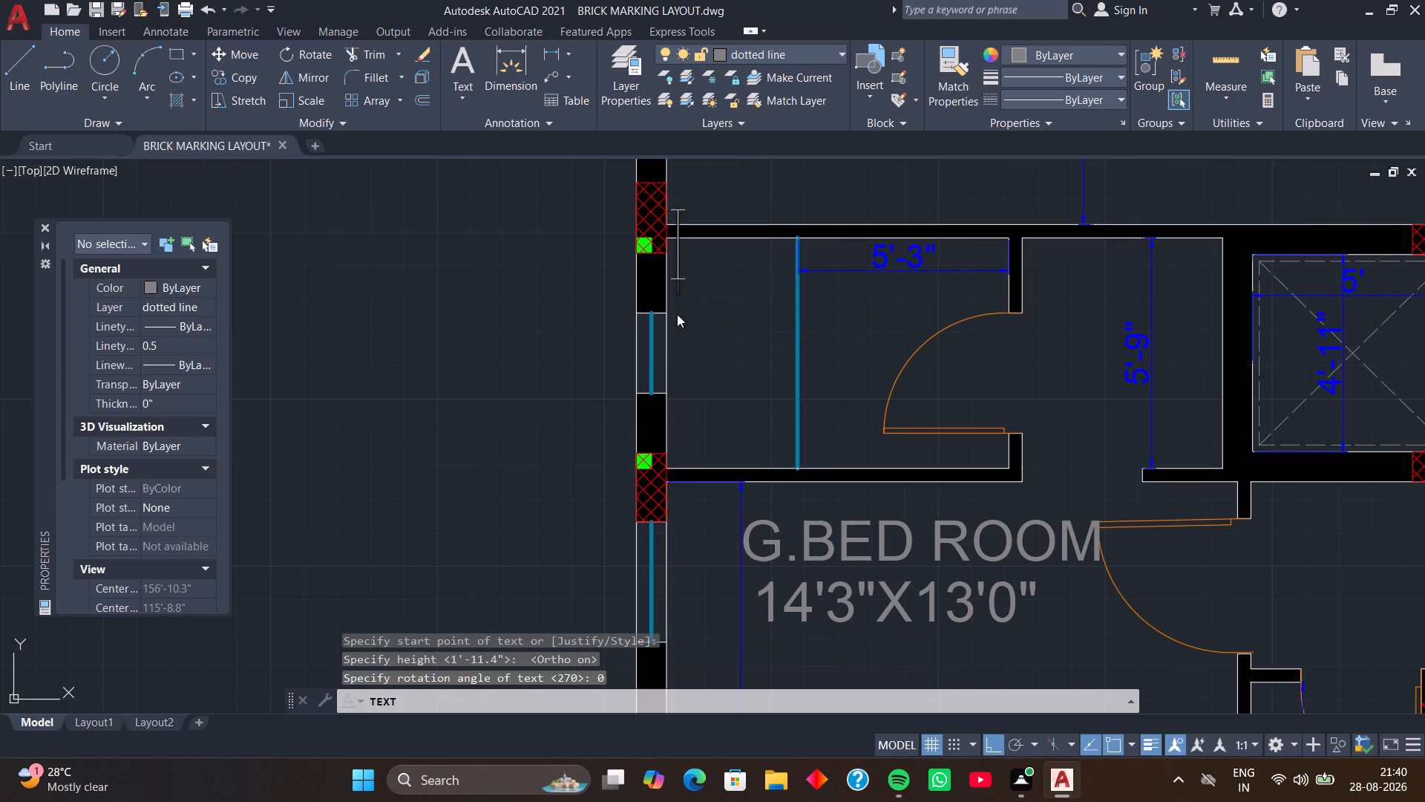
scroll(131, 404, "down", 8)
type("SHOWER")
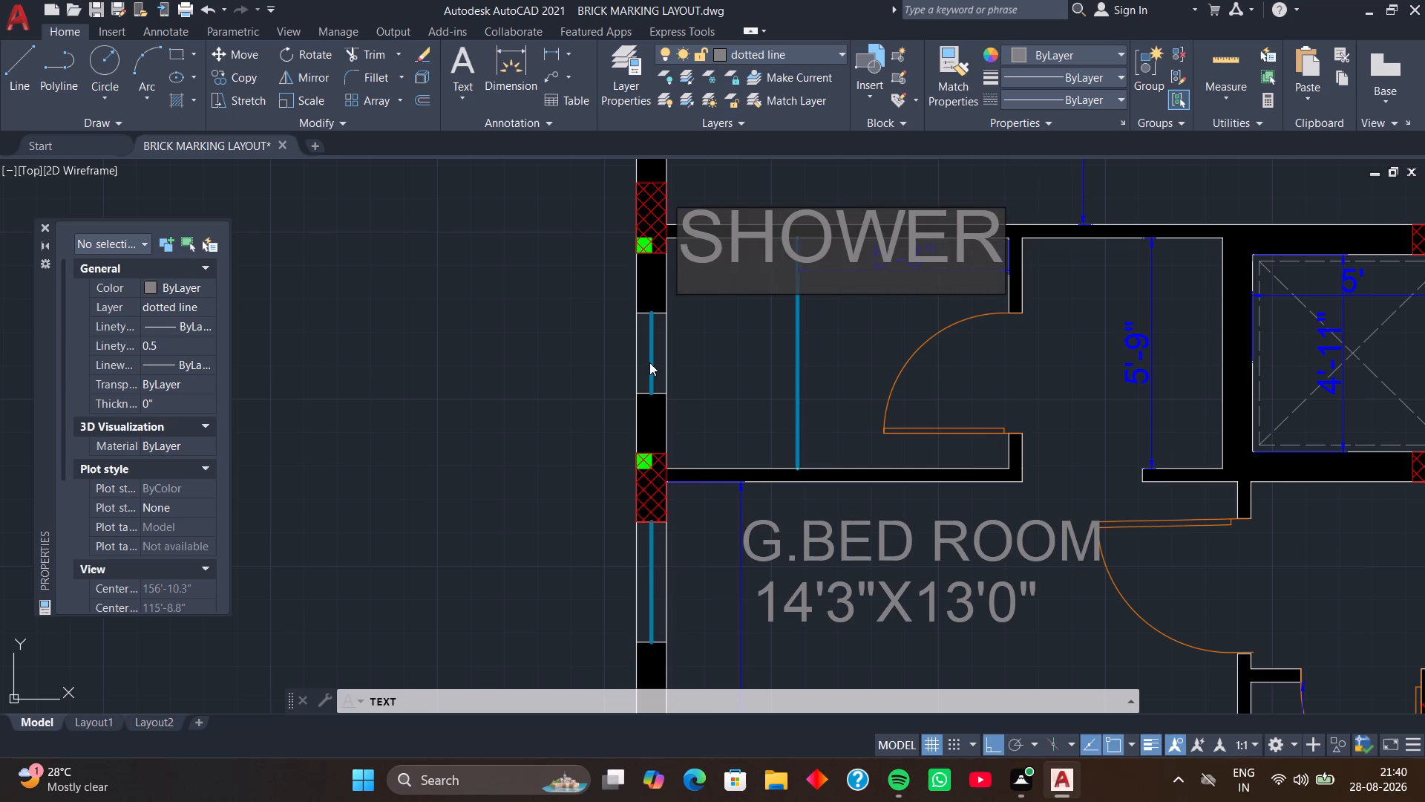
key("Return")
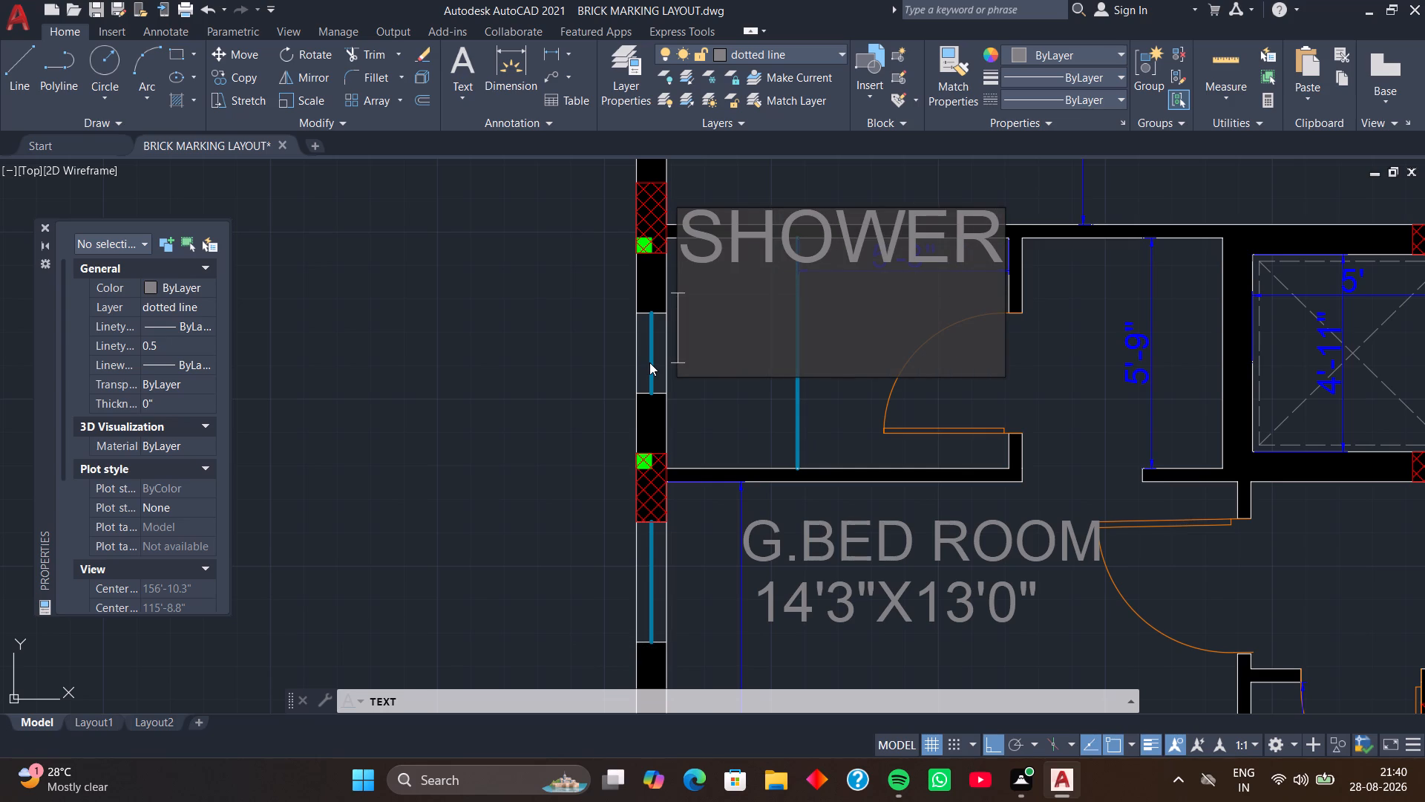
type("3'3\"")
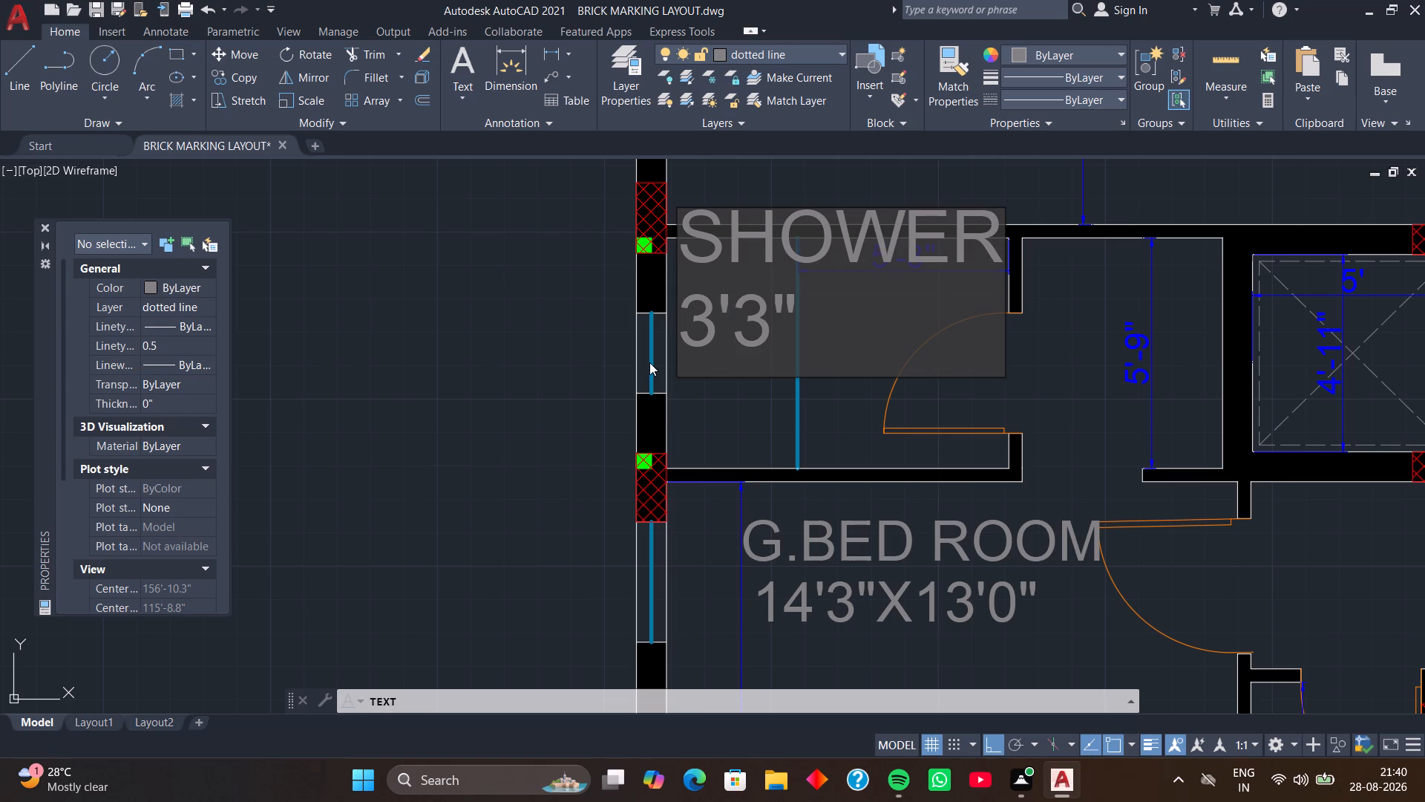
key("x")
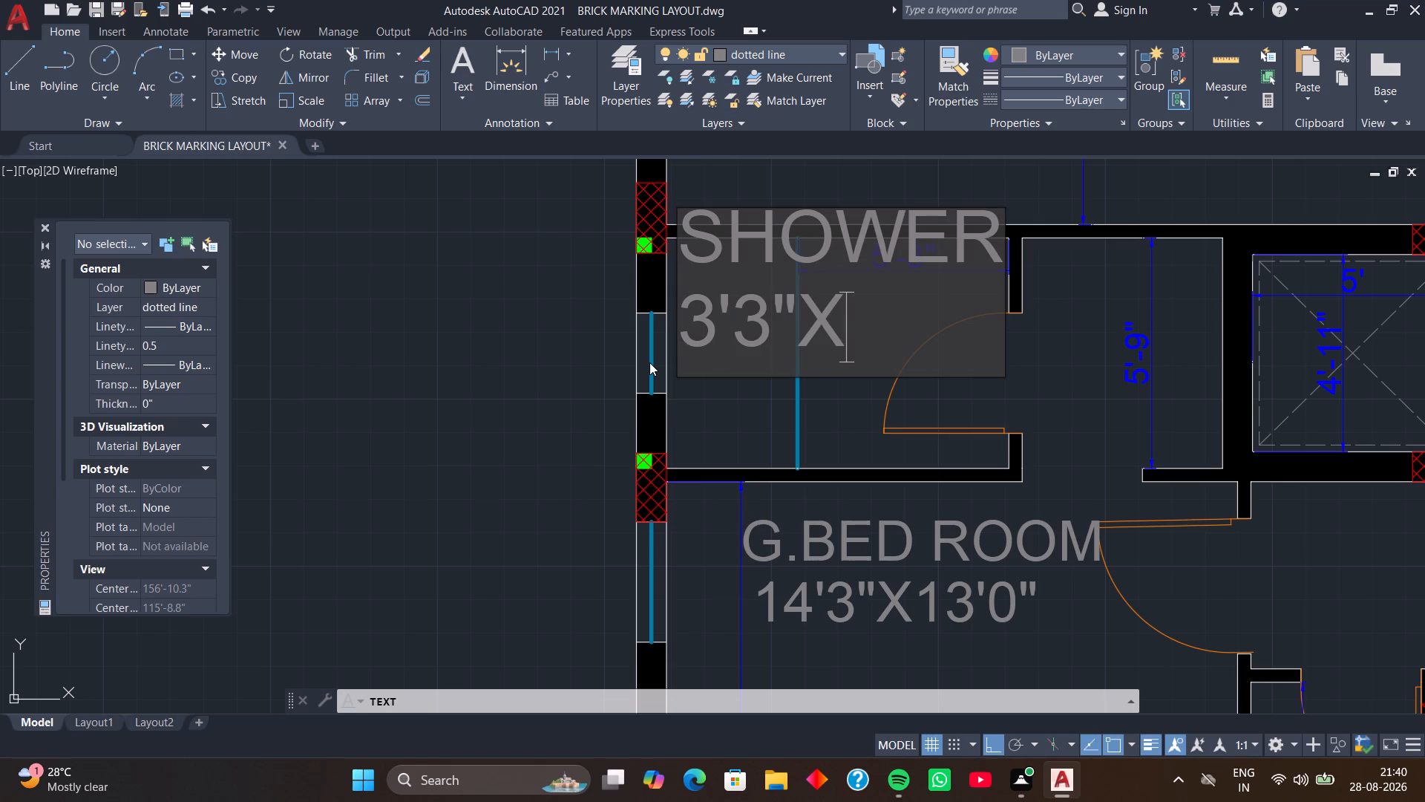
type("5'0\"")
key("Return")
key("Return")
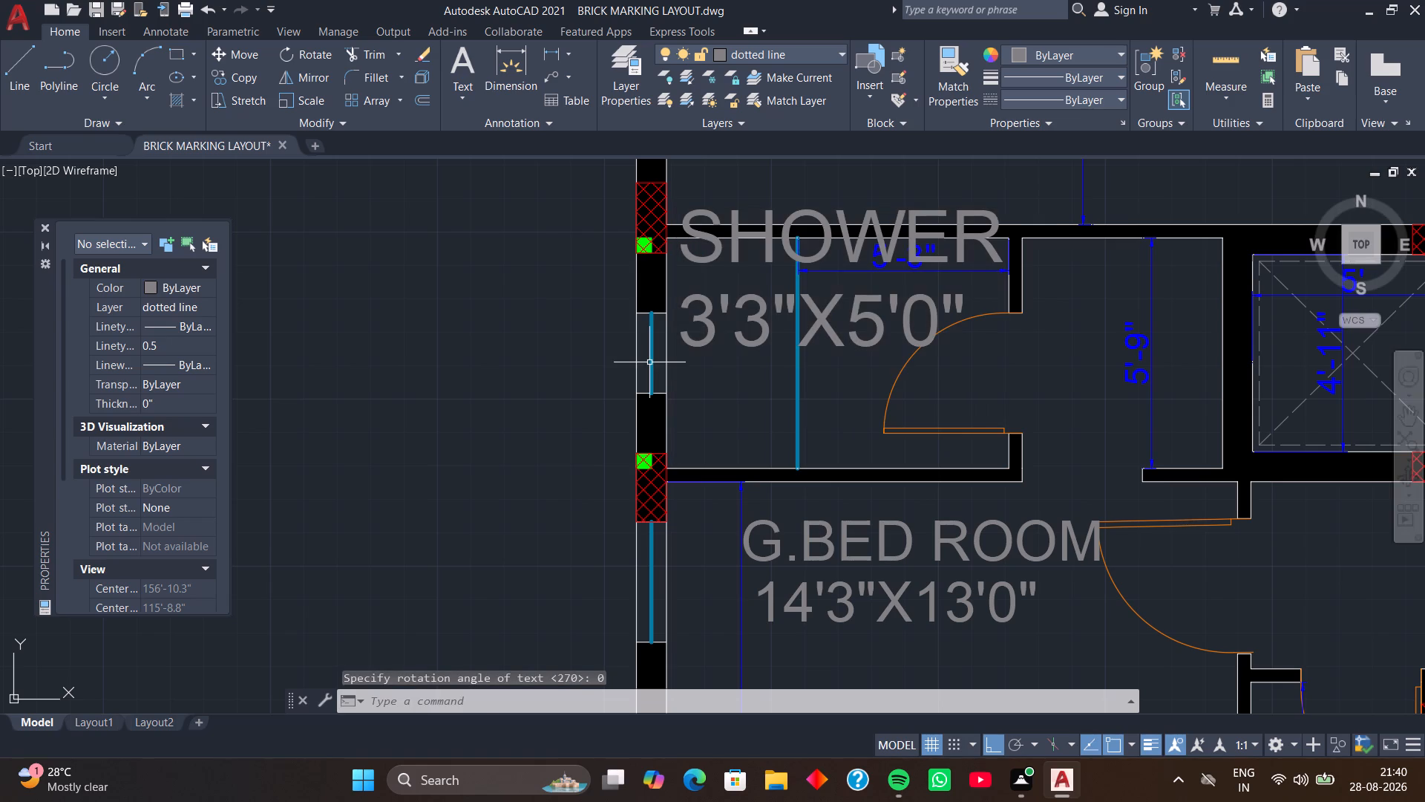
Set the text height of the SHOWER label and its 3'3"X5'0" size text to 8".
left_click(687, 342)
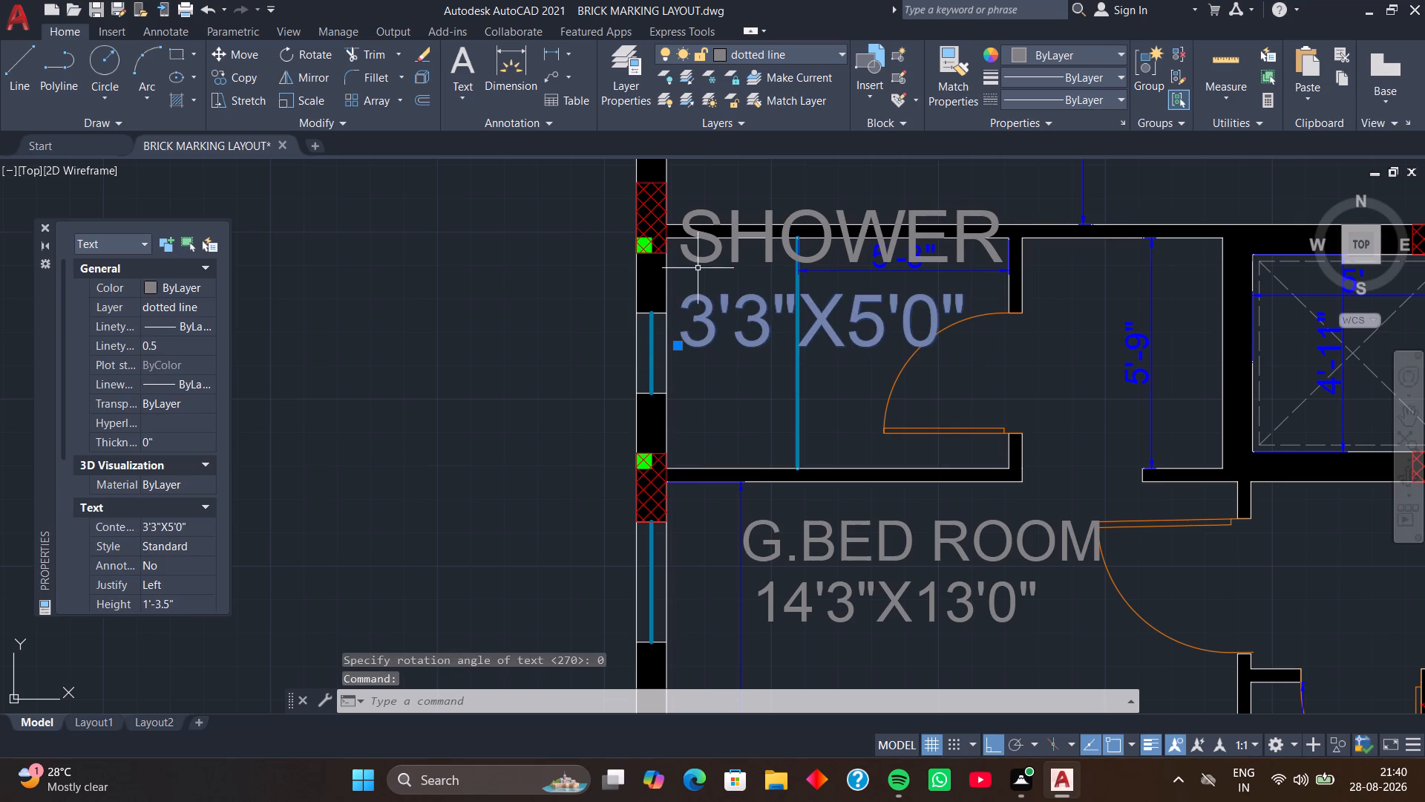
left_click(701, 260)
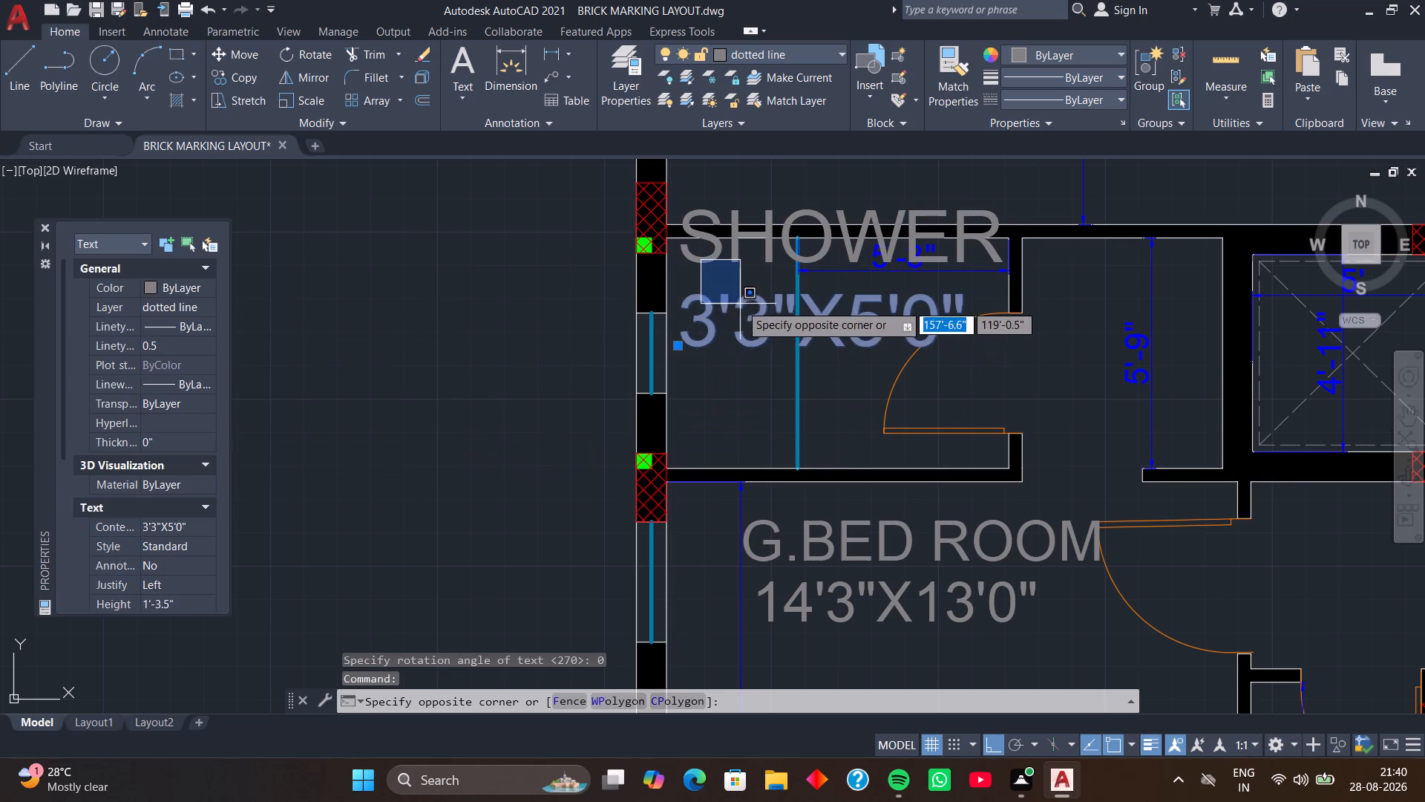
left_click(703, 264)
left_click(695, 258)
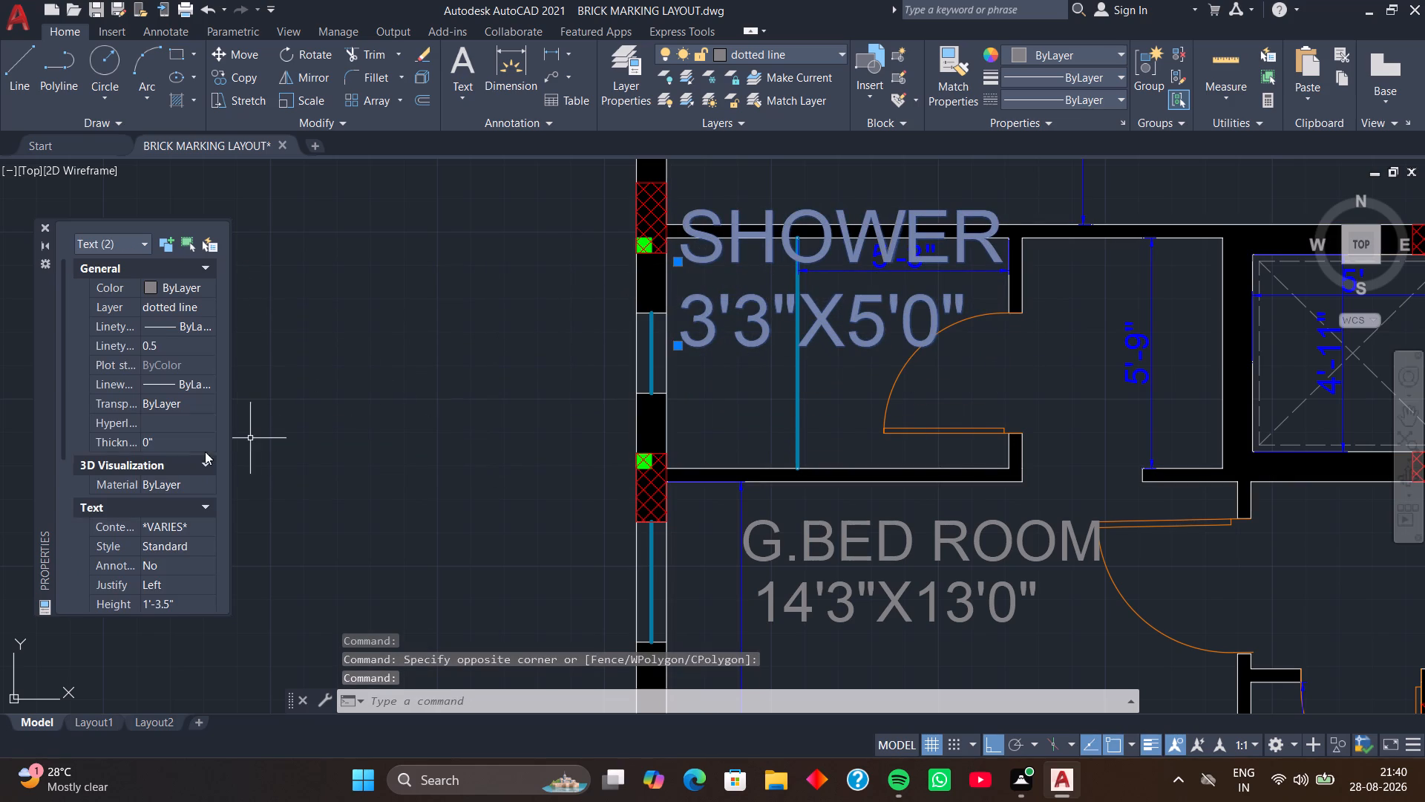
scroll(131, 495, "down", 3)
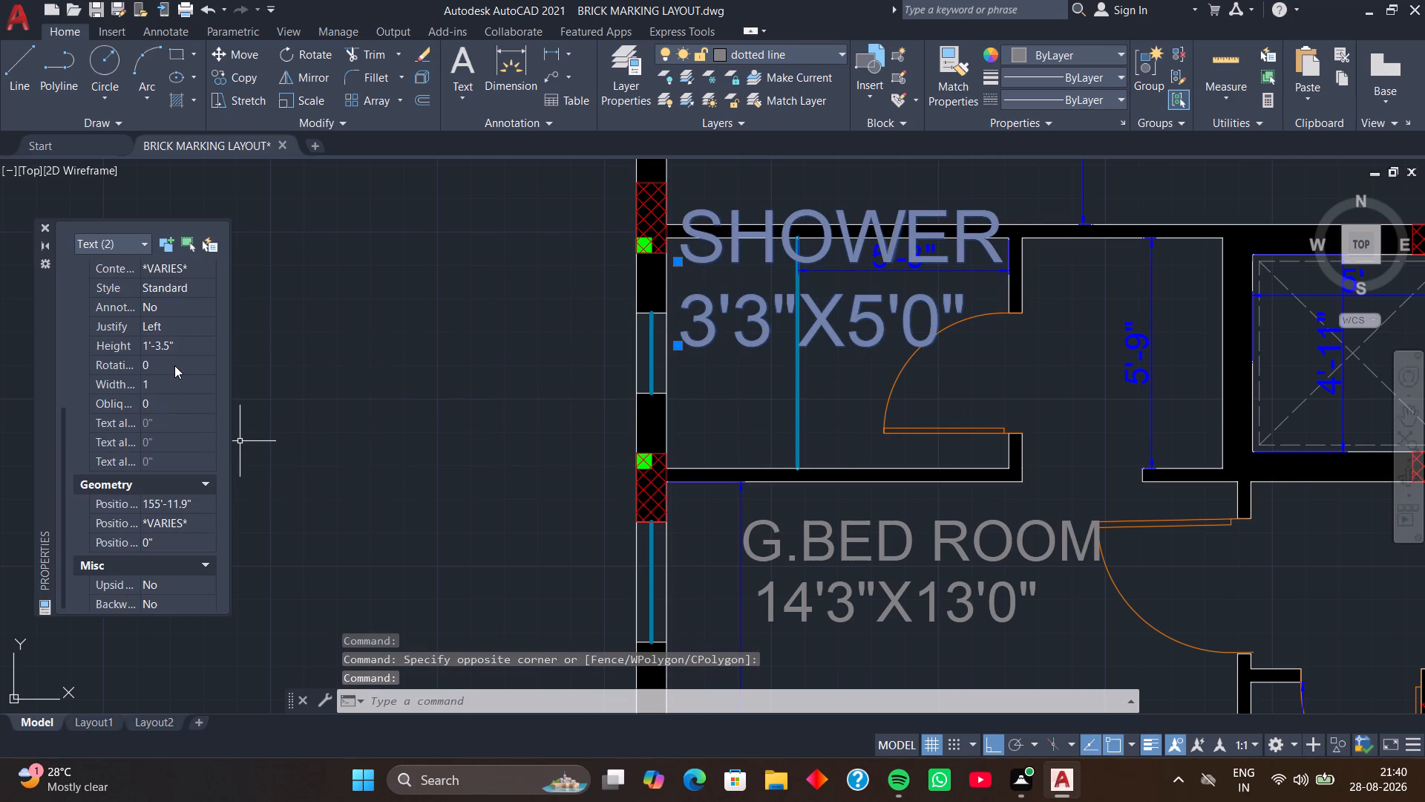
left_click(187, 342)
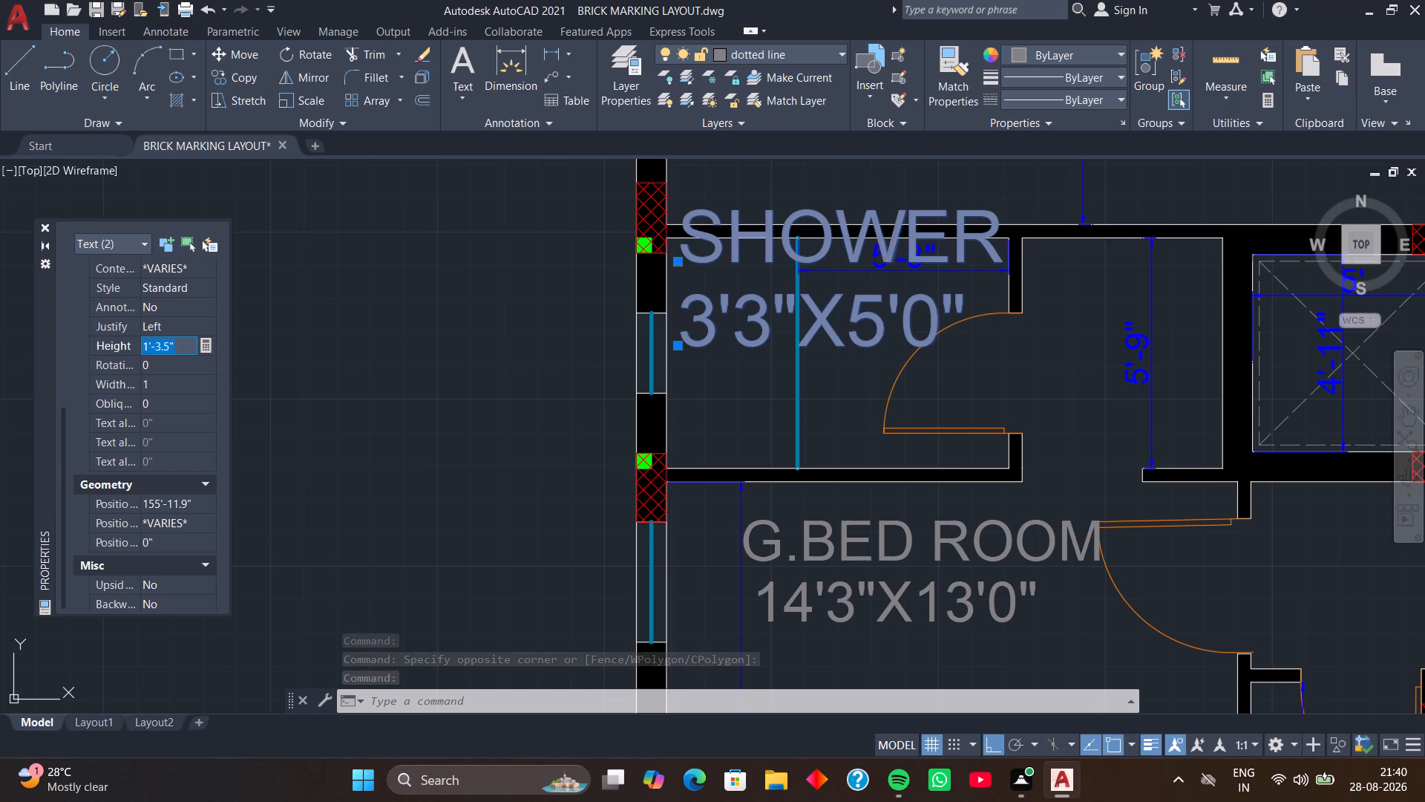
key("8")
key("Return")
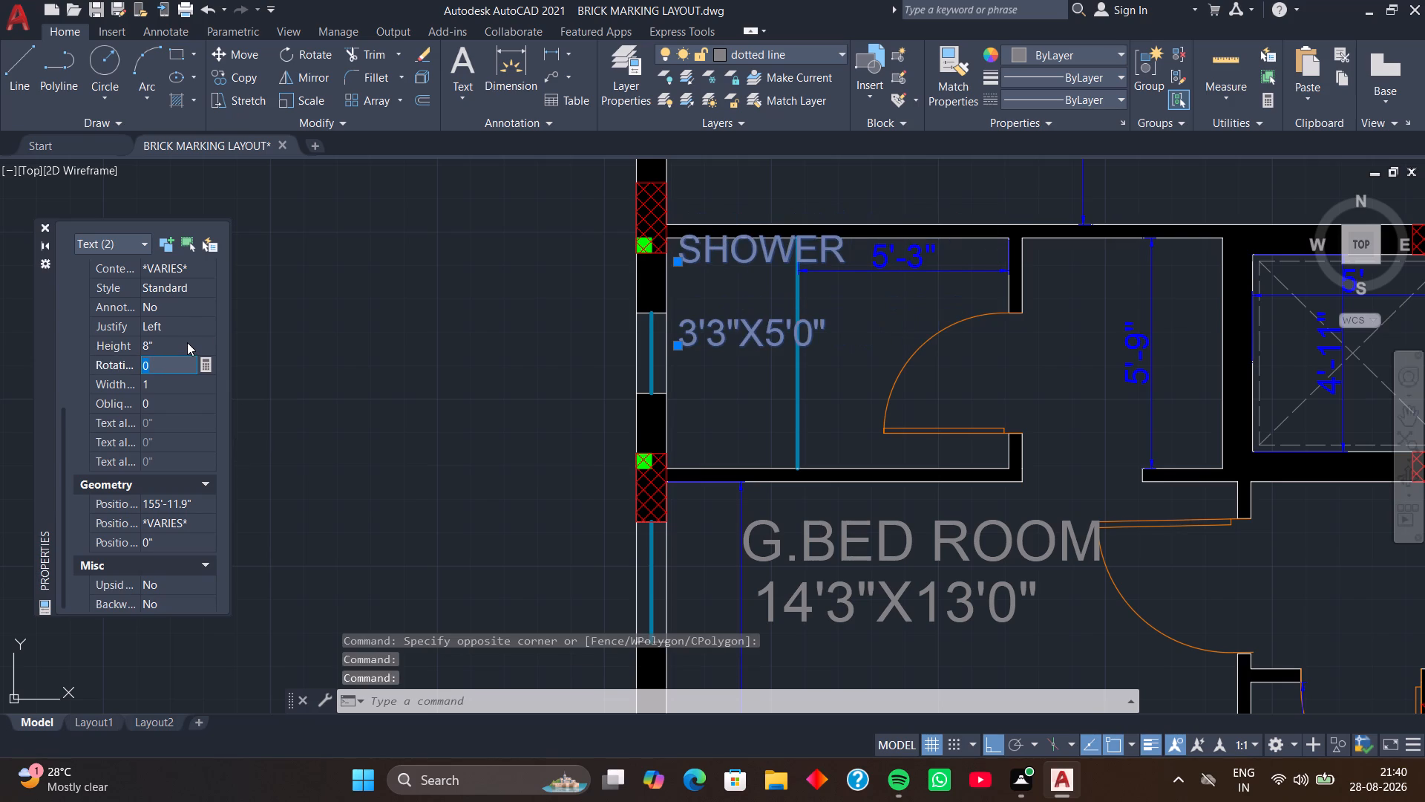
Lower the SHOWER label about 9" to clear the north wall, and try to bring its size text closer.
left_click(678, 261)
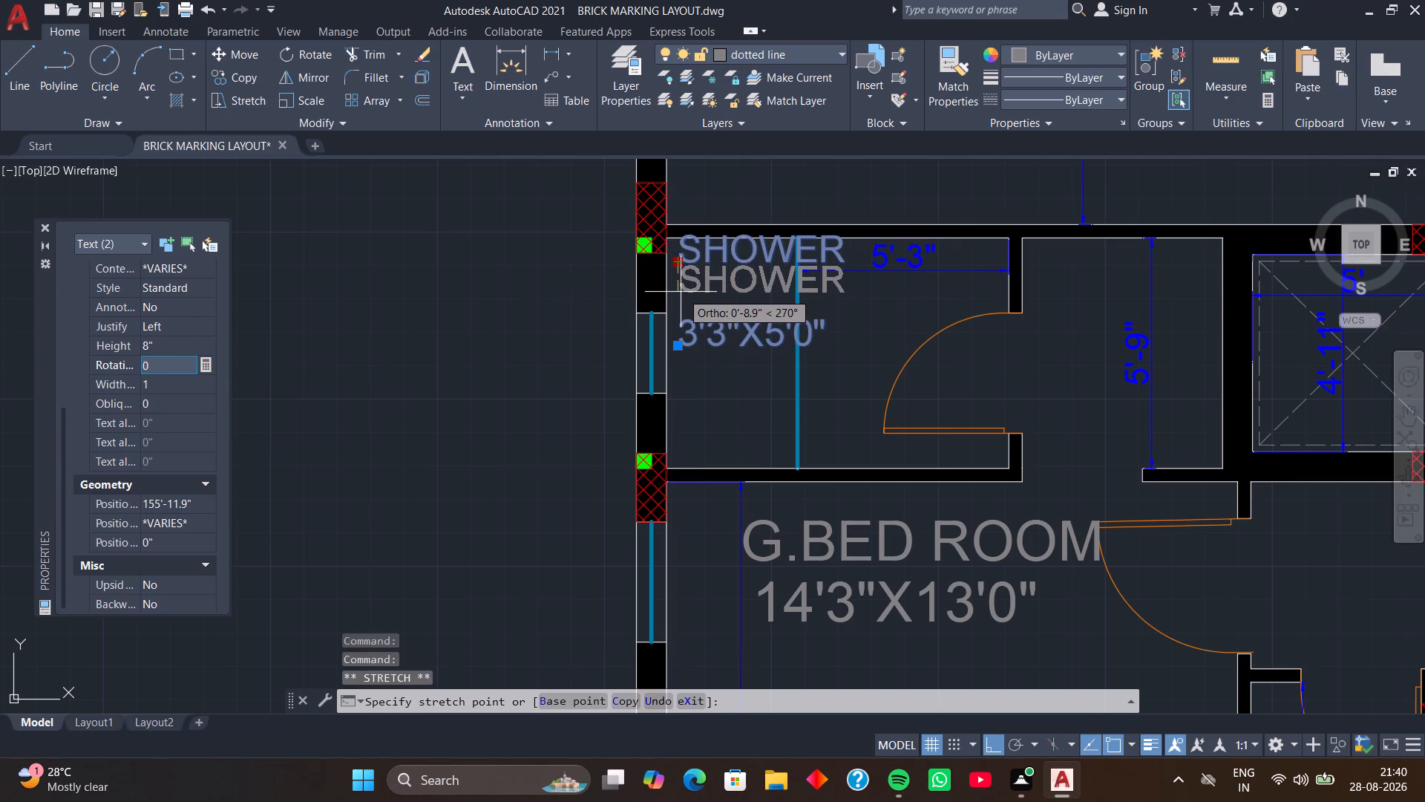
left_click(678, 293)
left_click(677, 345)
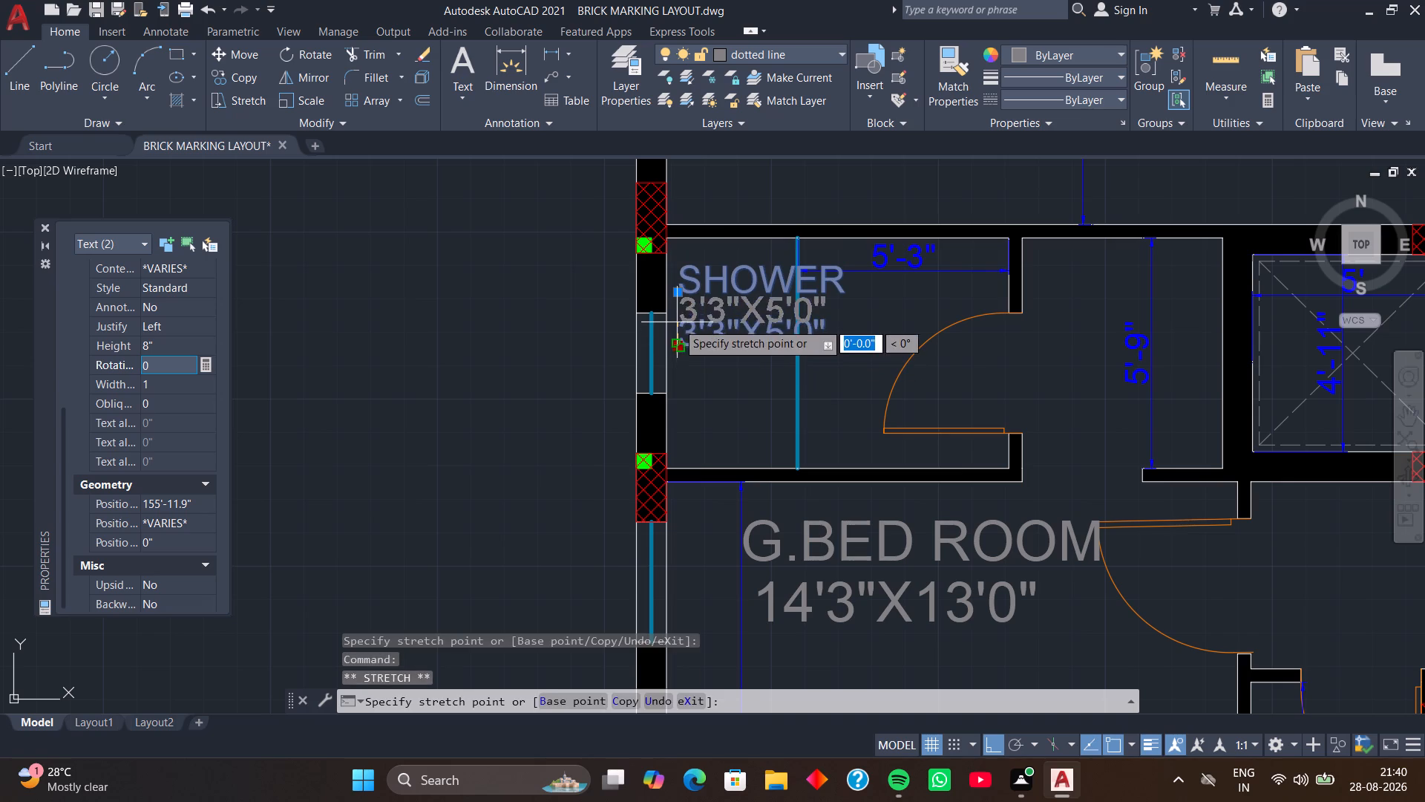
left_click(677, 322)
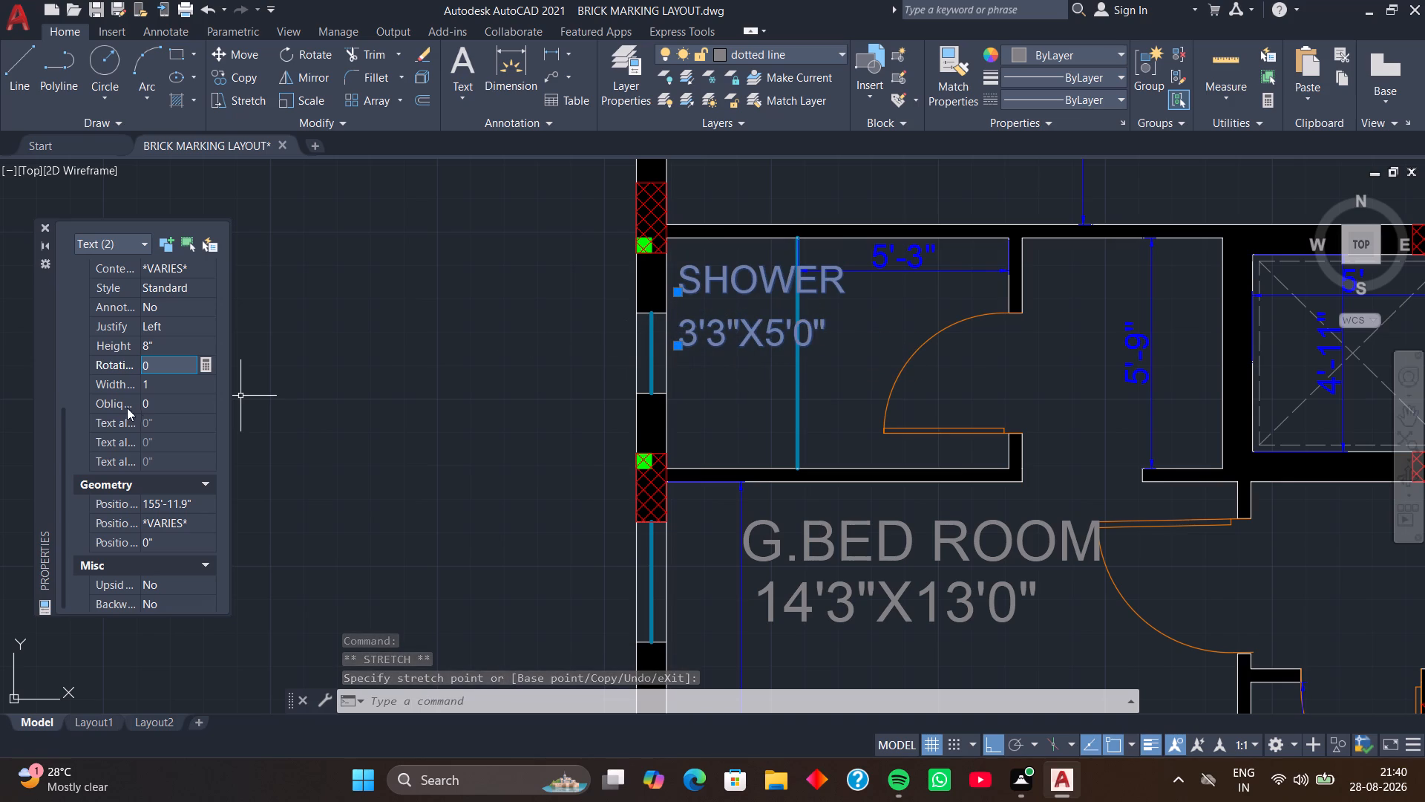
Set the text height of the SHOWER label and its 3'3"X5'0" size text to 5".
left_click(174, 336)
key("5")
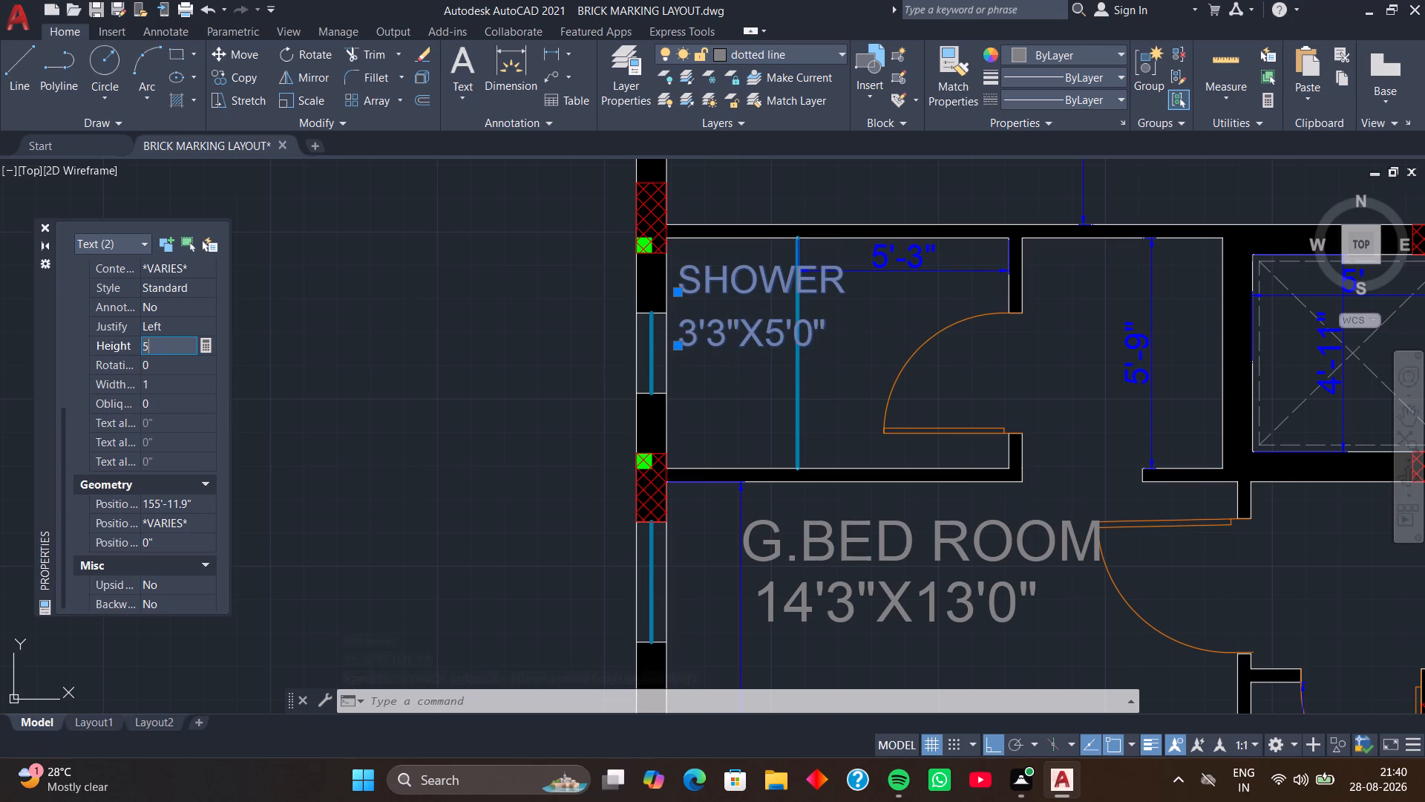
key("Return")
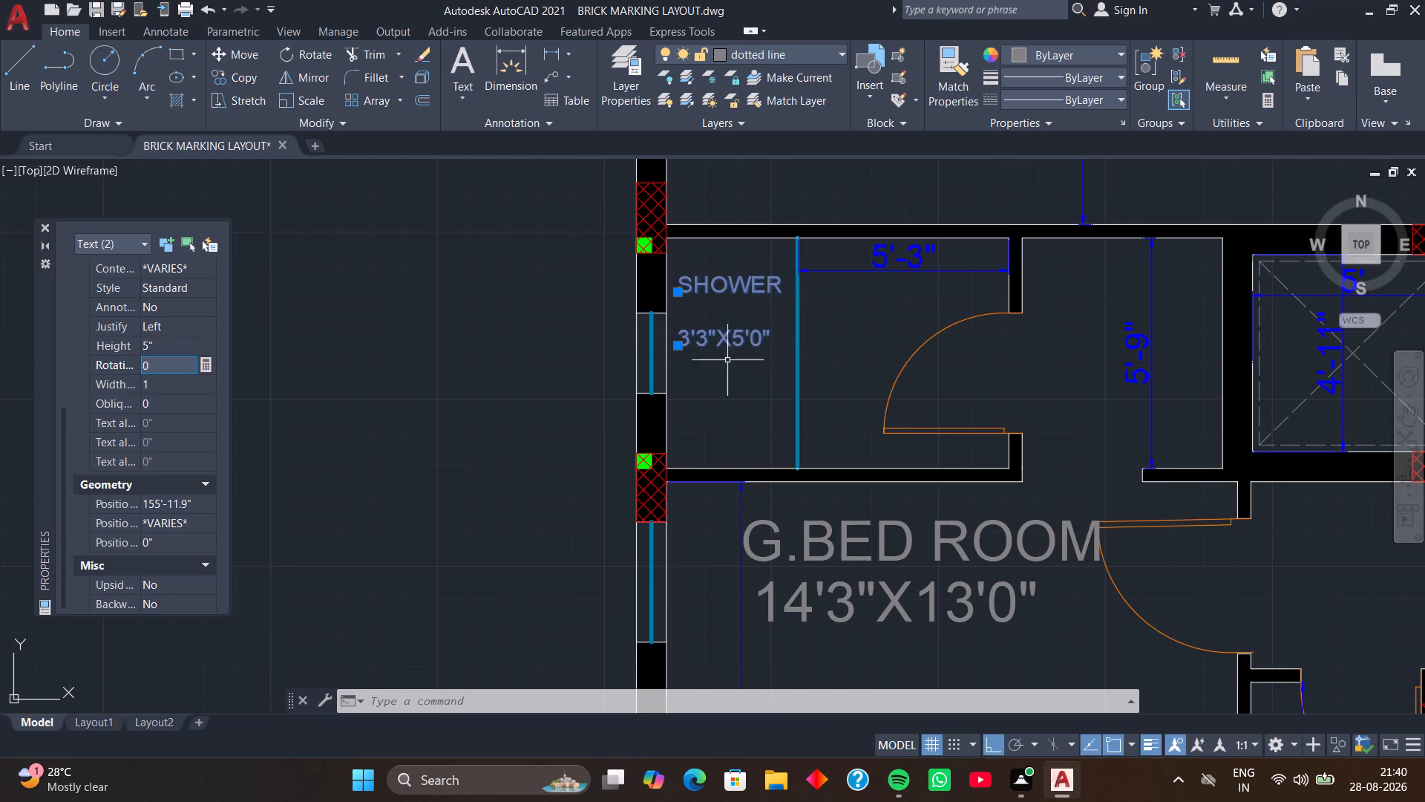
Raise the 3'3"X5'0" size text so it sits just beneath the SHOWER label.
scroll(689, 365, "up", 2)
left_click(653, 317)
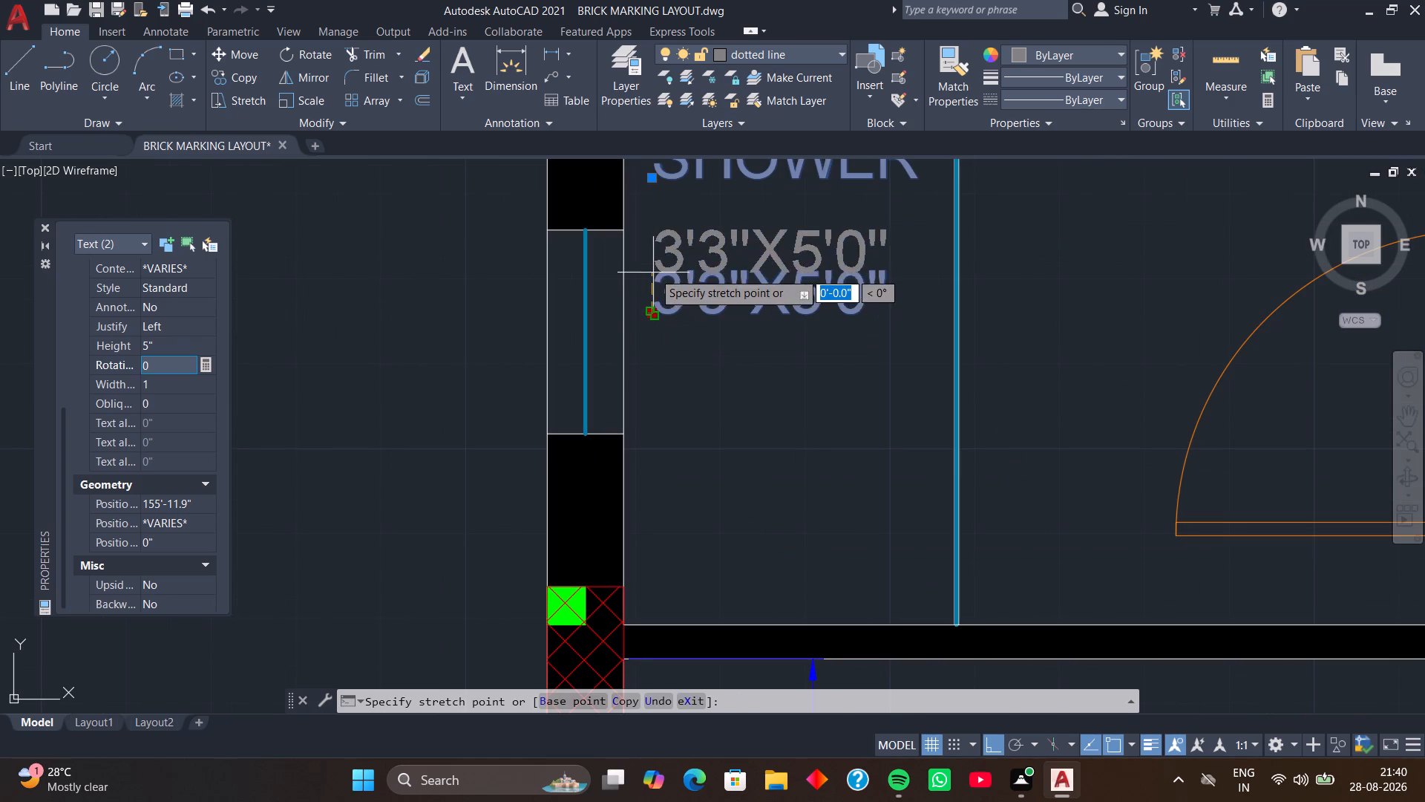
left_click(649, 249)
scroll(692, 317, "down", 2)
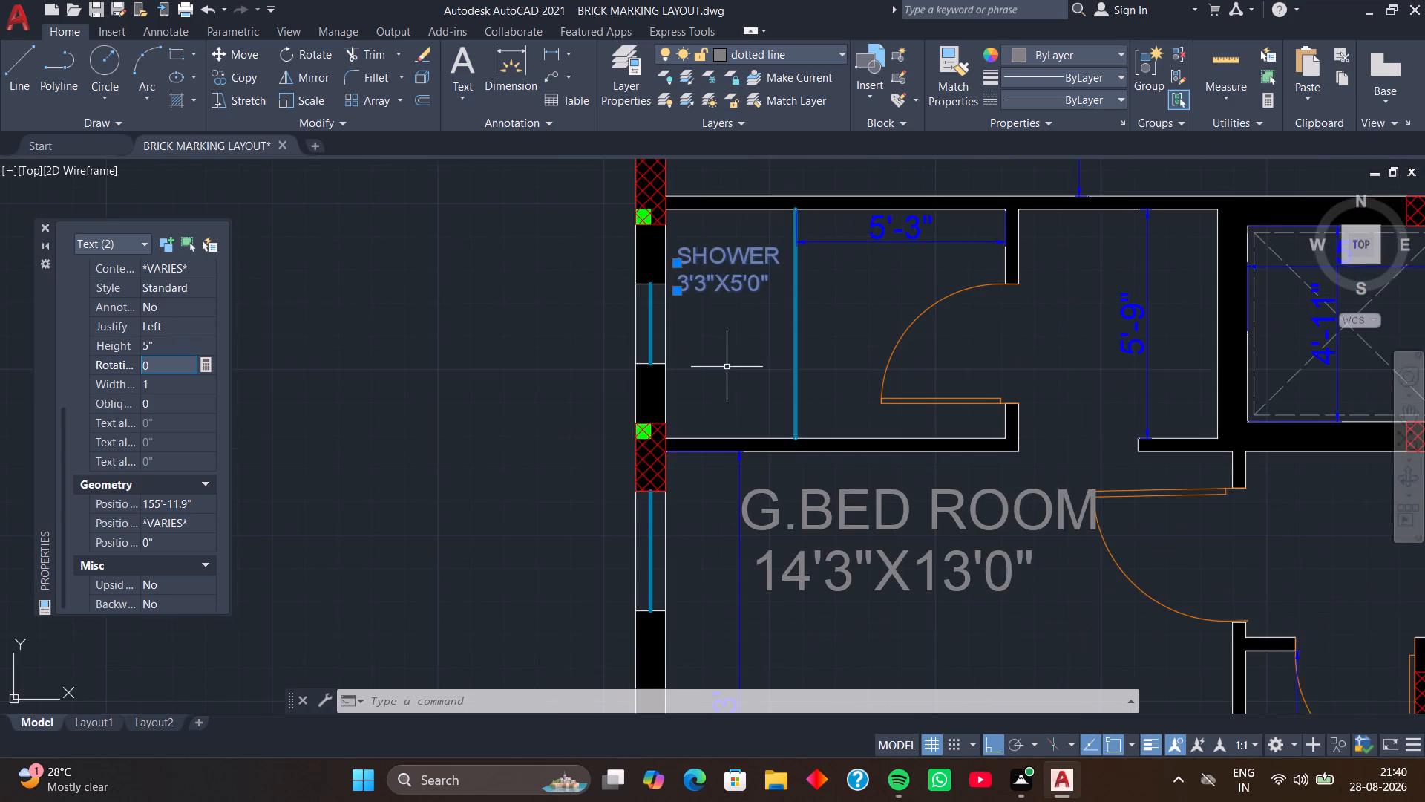
Copy the SHOWER label and its size text about 3'-7.7" east, past the shower partition into the rest of the bathroom.
middle_click_drag(727, 367, 677, 330)
type("CO")
key("space")
left_click(627, 226)
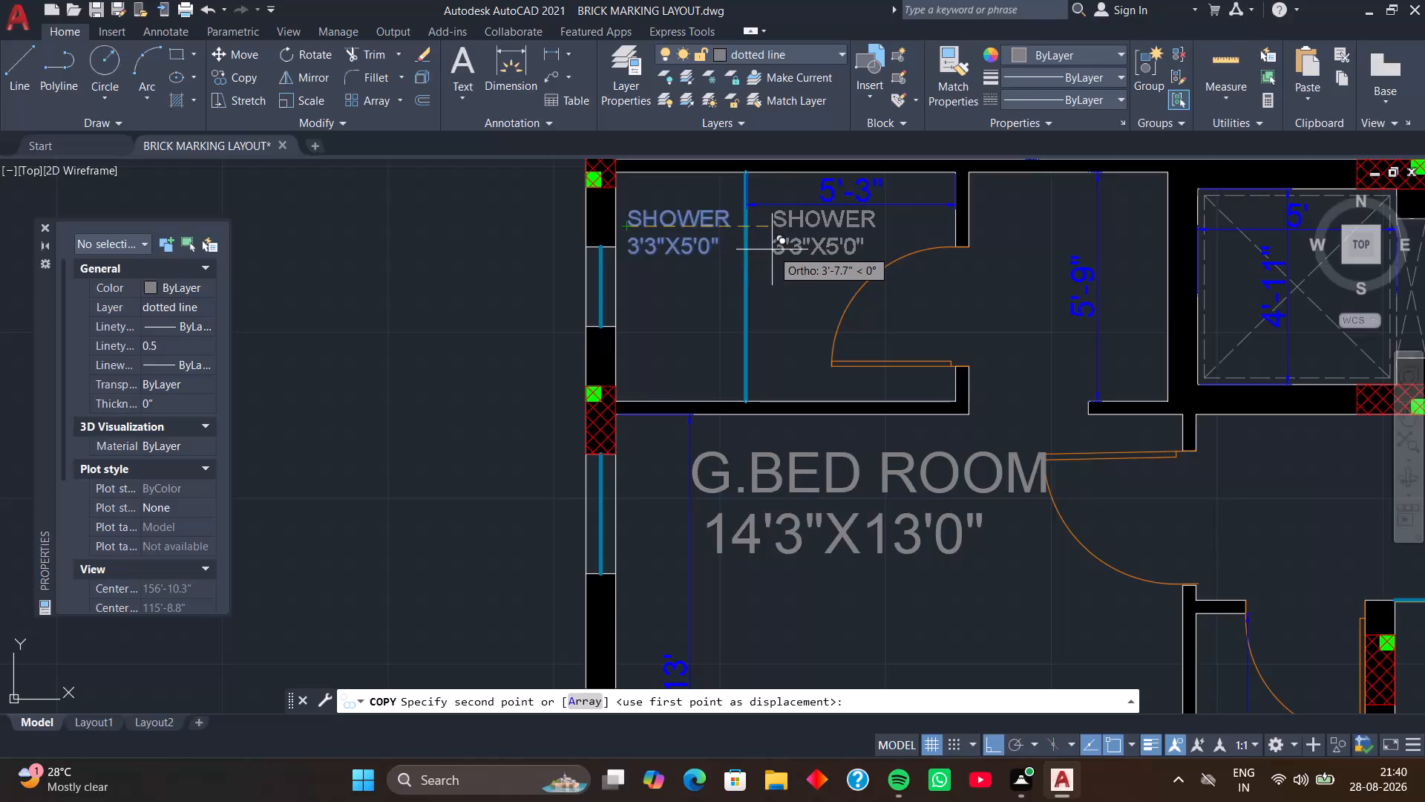
left_click(772, 250)
With Ortho off, copy the bathroom's label pair into the small room just east of it and into the crossed shaft beside DINING.
left_click(774, 224)
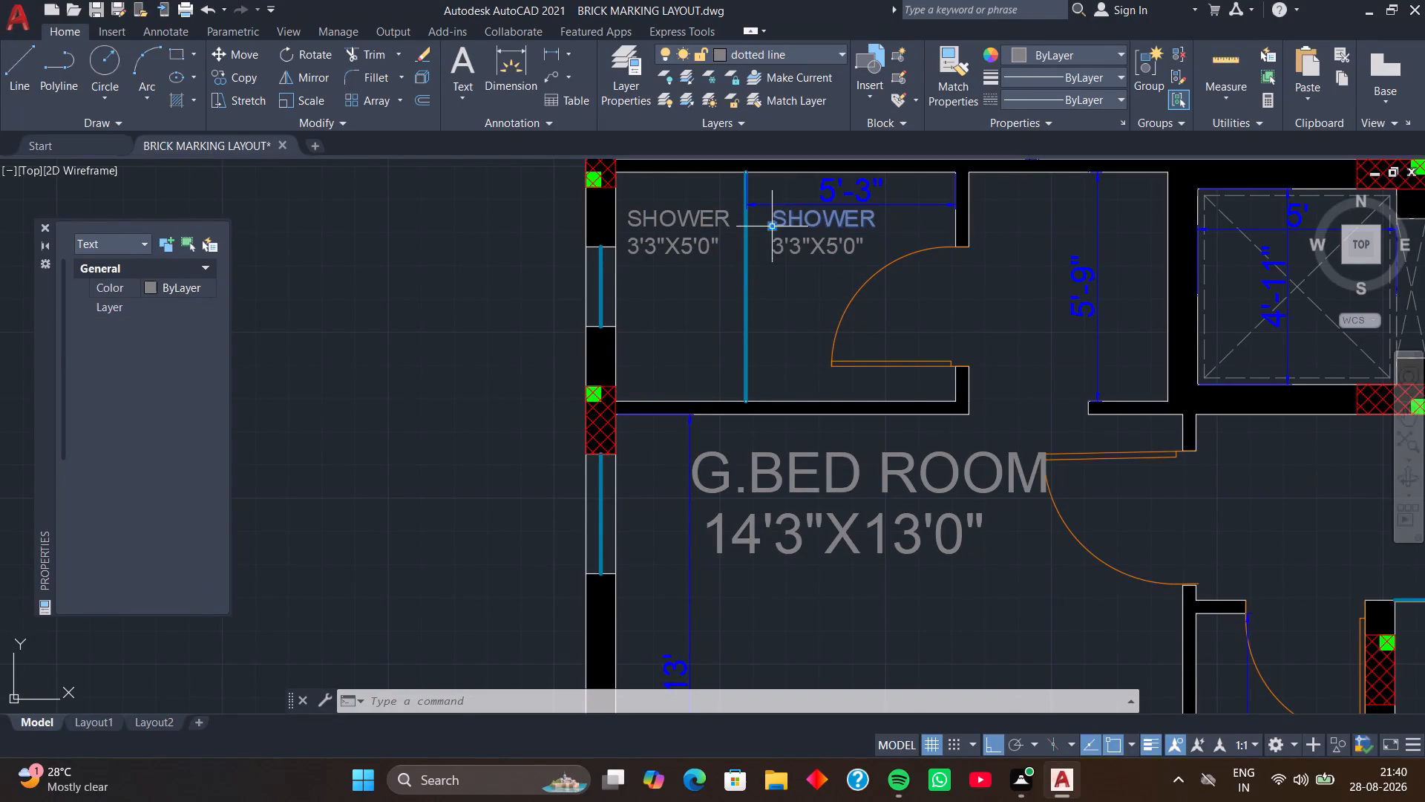
left_click(780, 246)
type("CO")
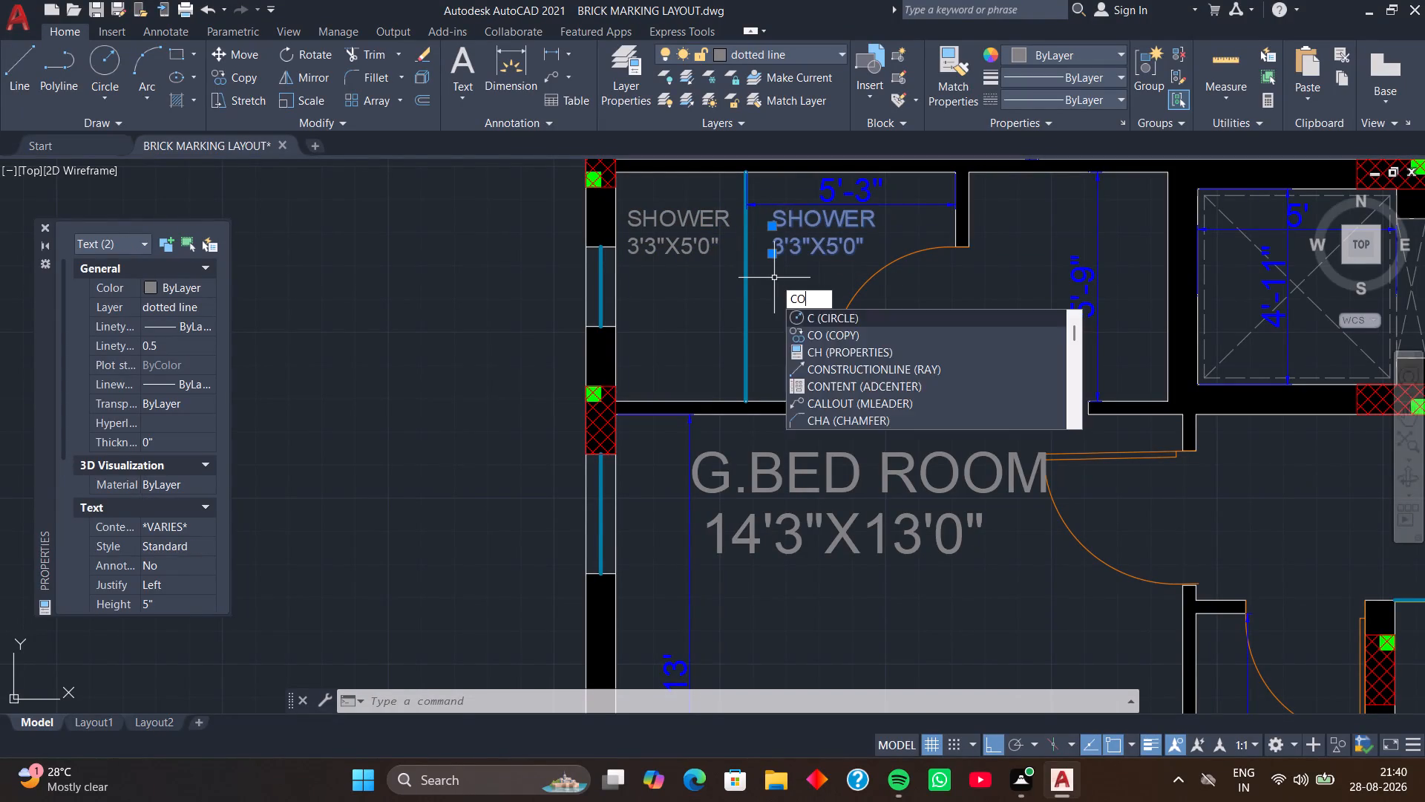
key("space")
left_click(708, 701)
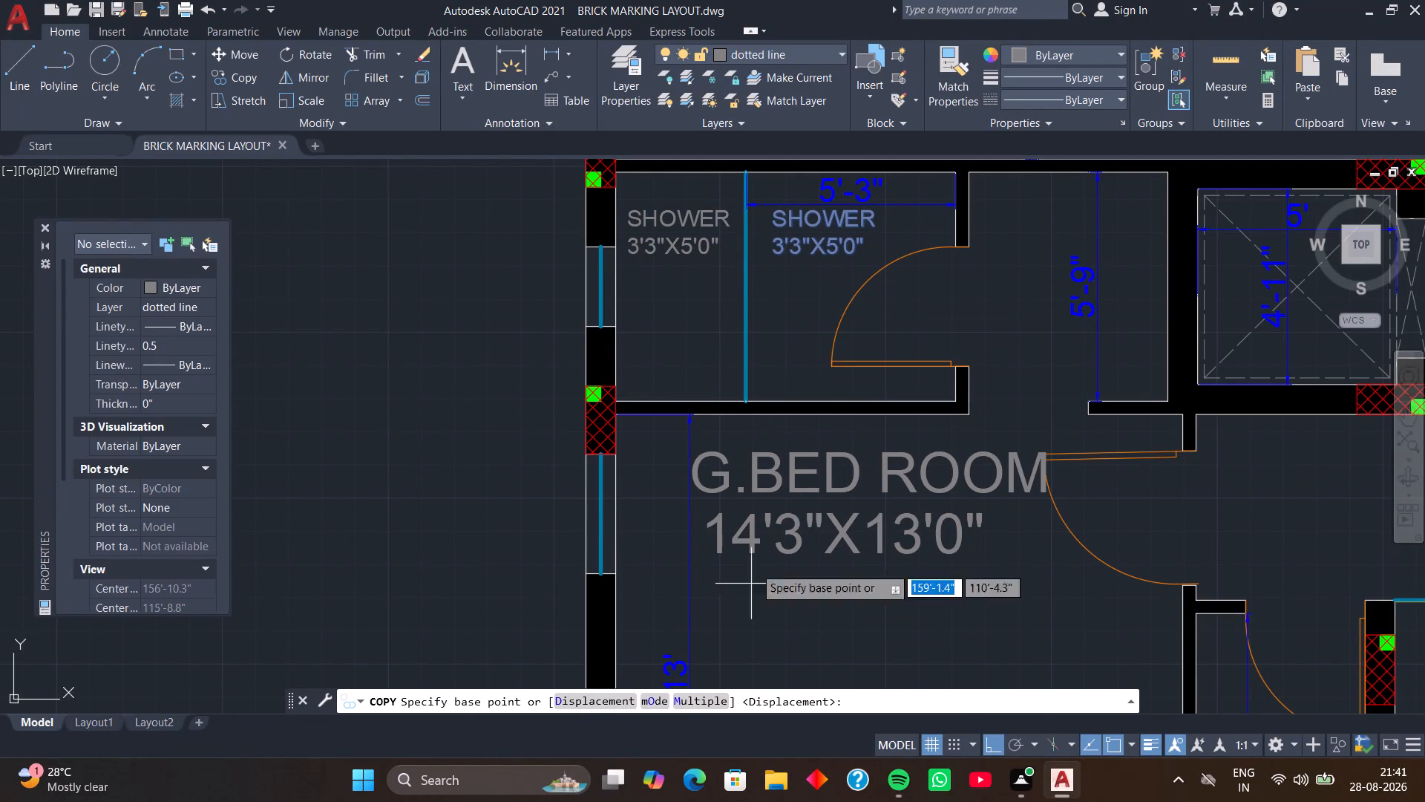
left_click(776, 221)
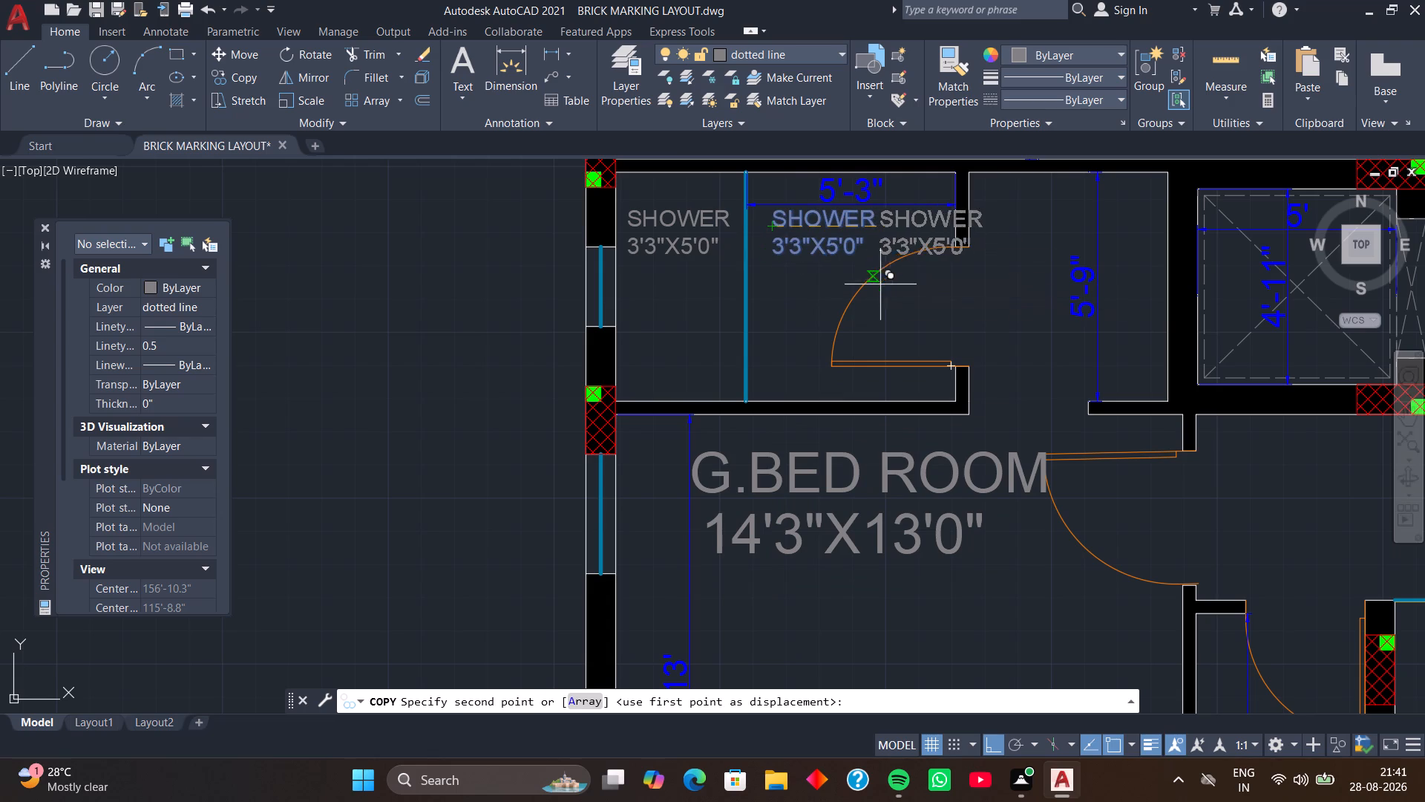
key("F8")
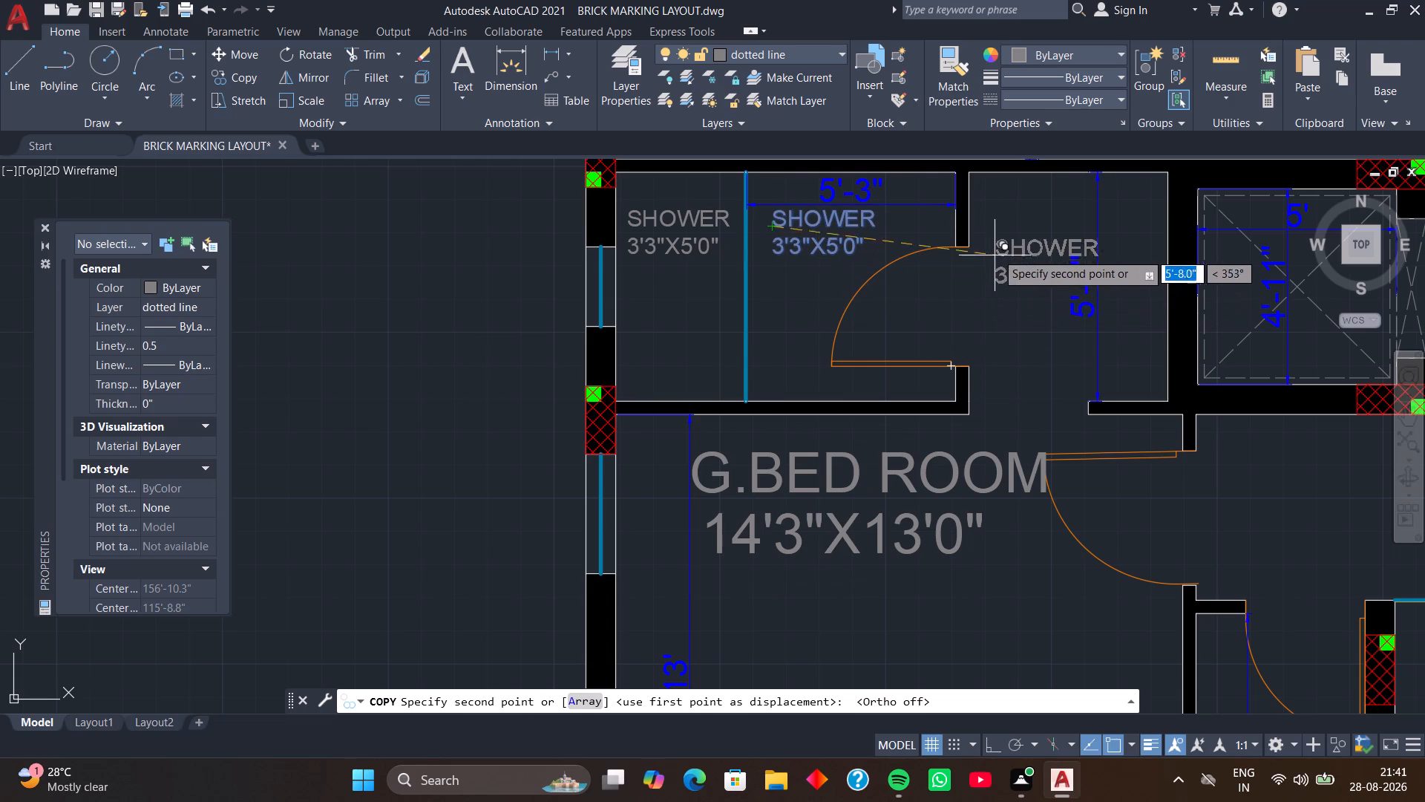
left_click(997, 216)
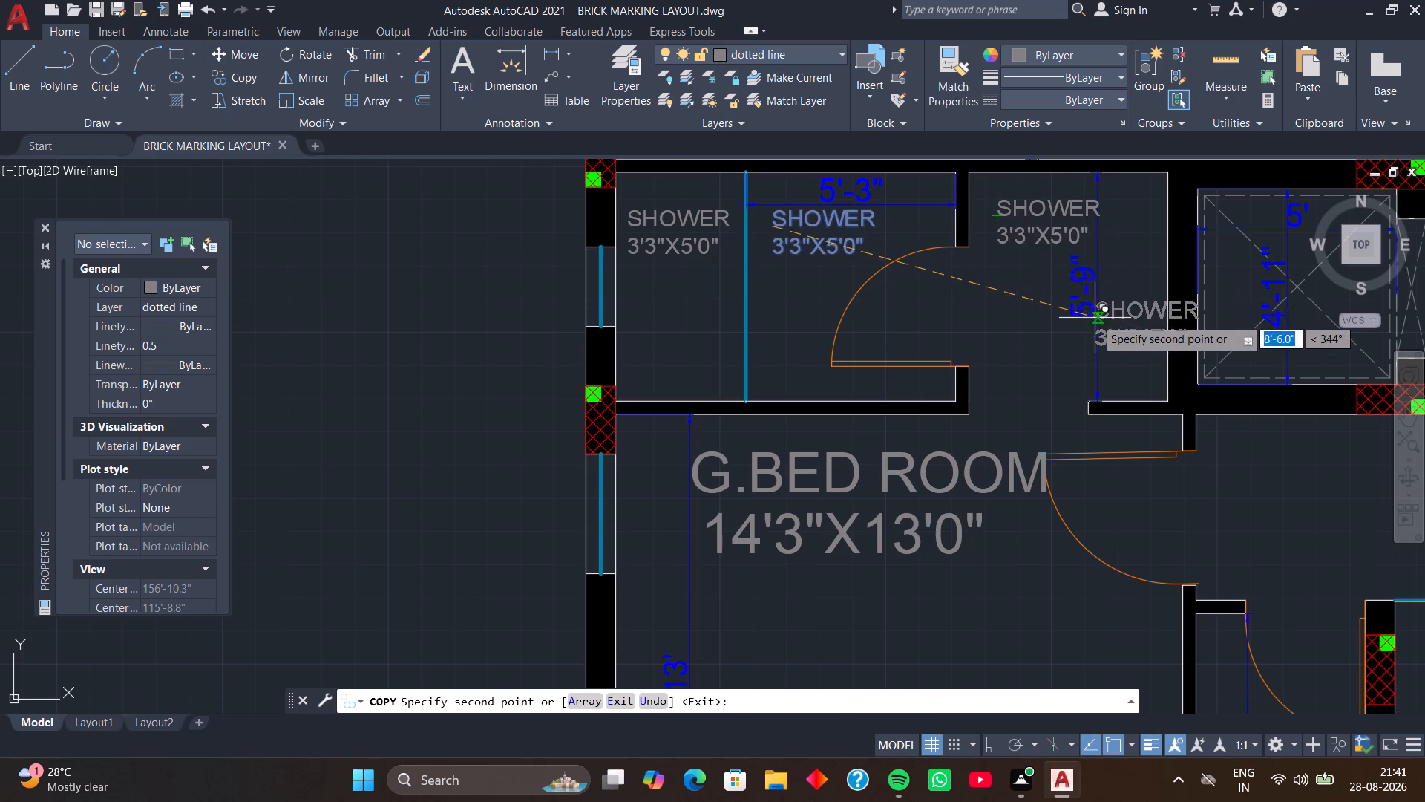
scroll(1095, 318, "down", 2)
middle_click_drag(1095, 318, 985, 339)
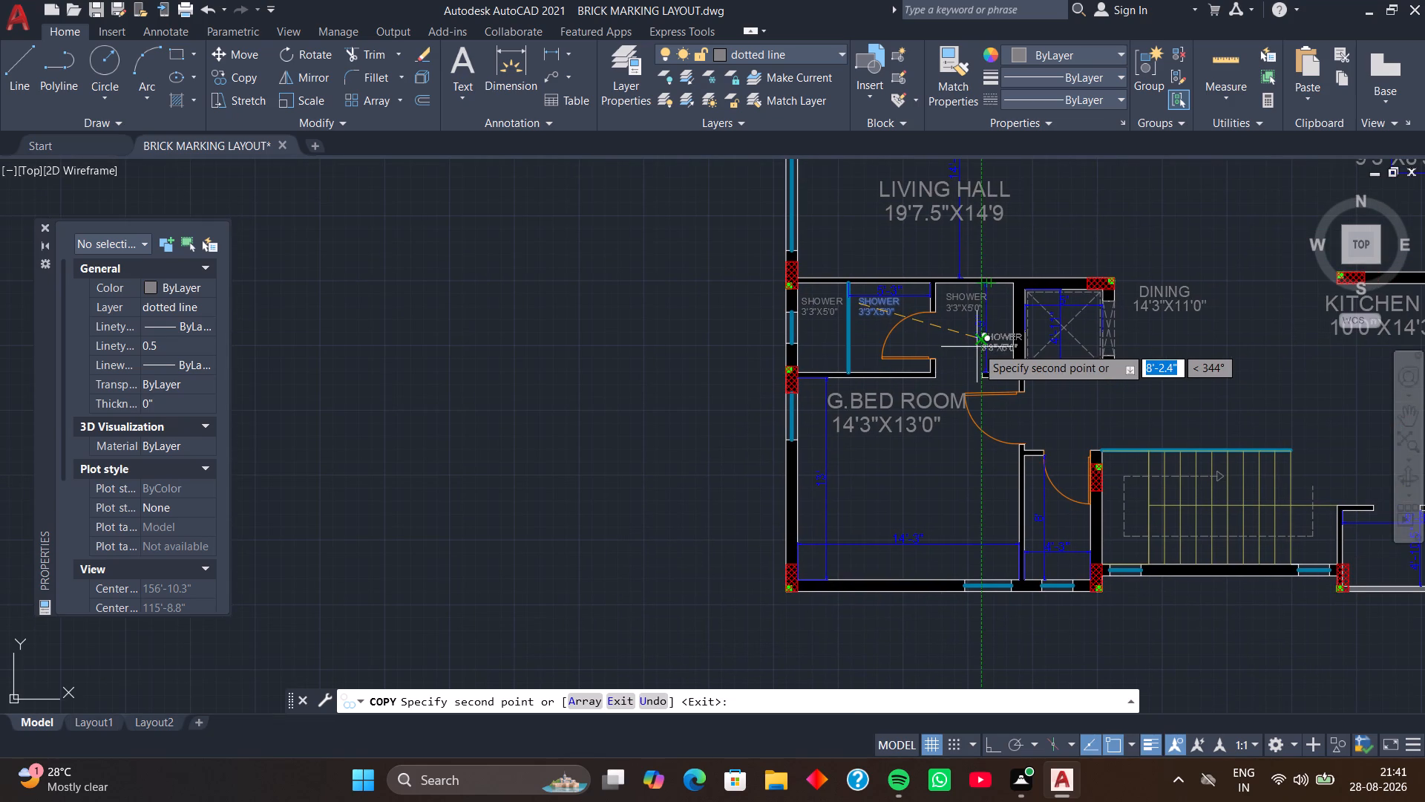
scroll(1042, 327, "up", 5)
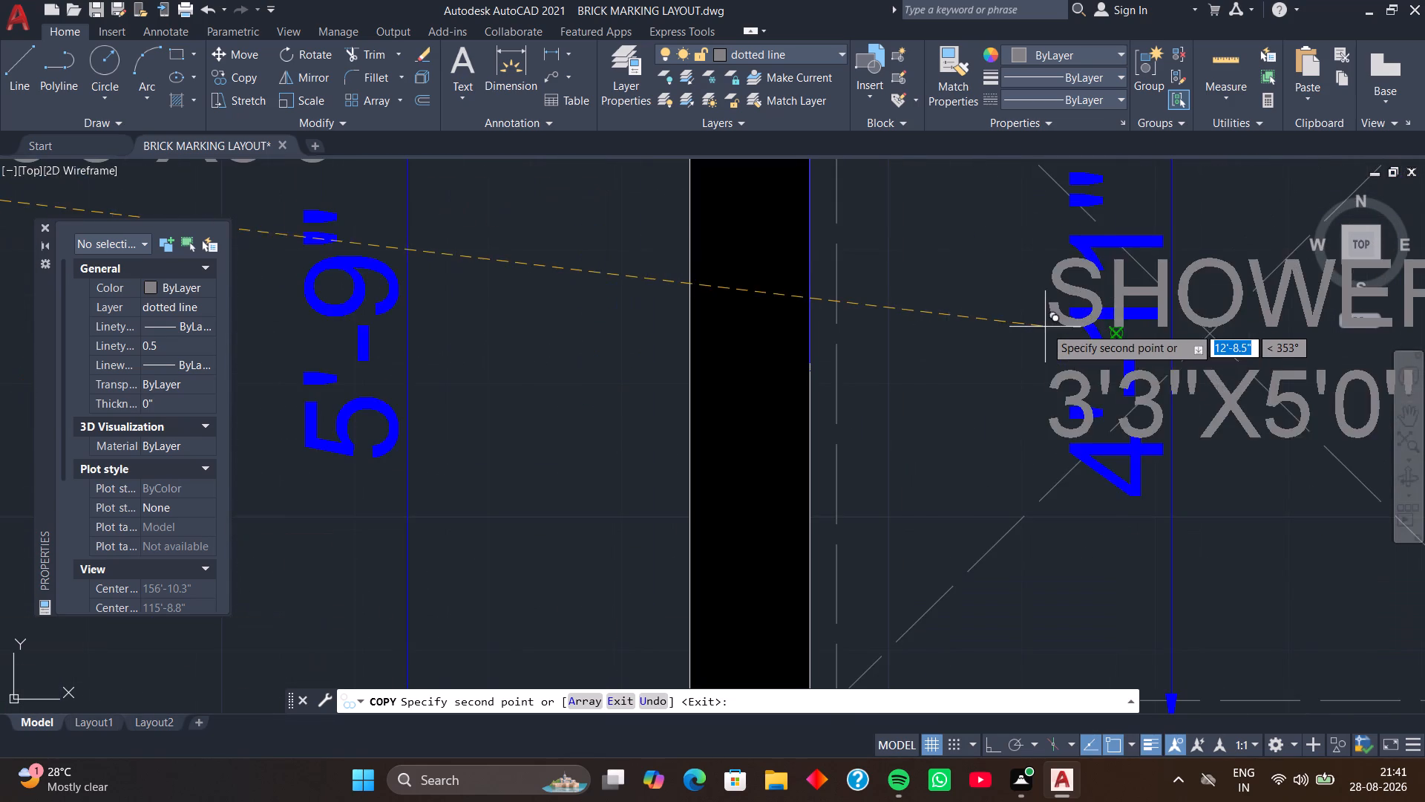
scroll(1023, 345, "down", 3)
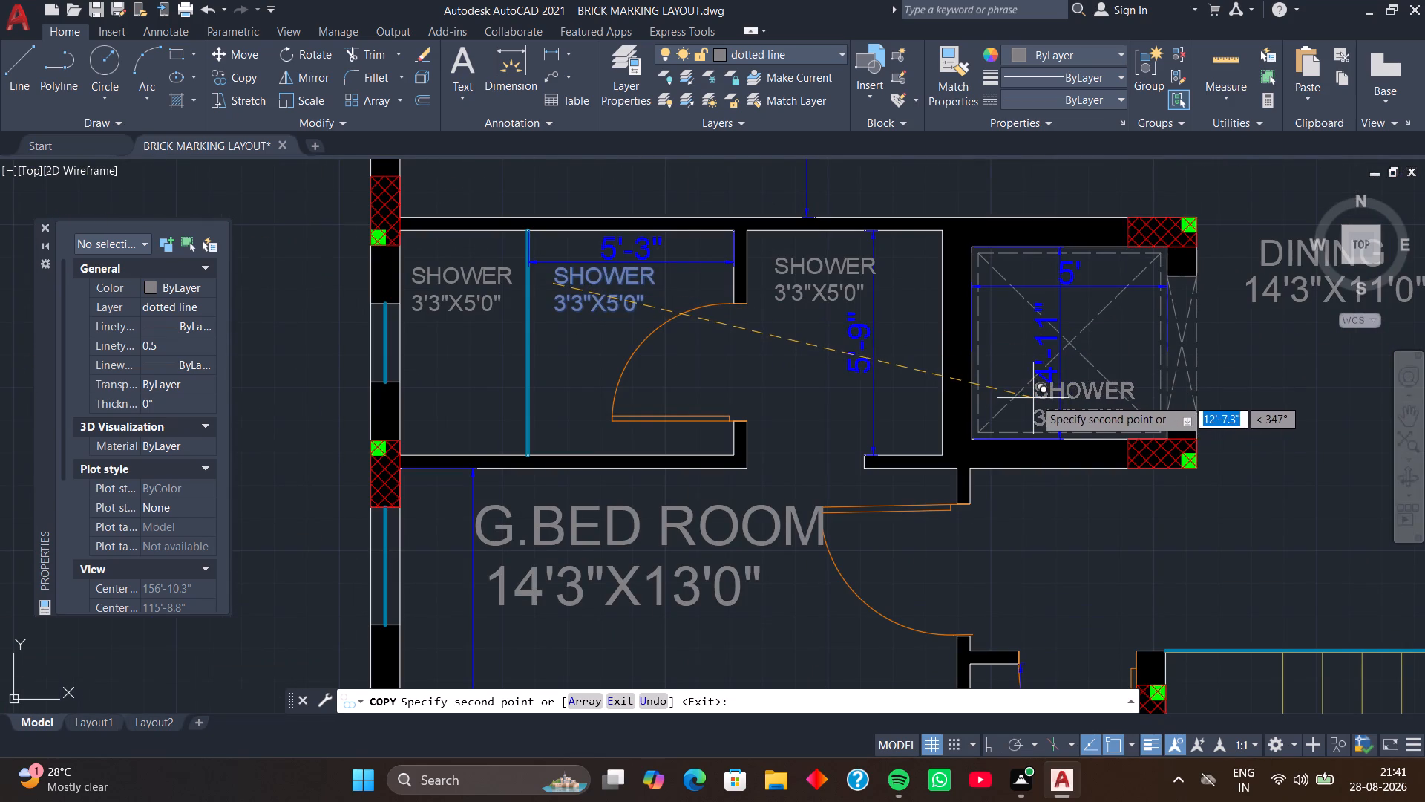
left_click(1059, 334)
Place further copies of the label pair in the 4'-3" wide room east of G.BED ROOM and the small room south of KITCHEN.
scroll(1003, 391, "down", 2)
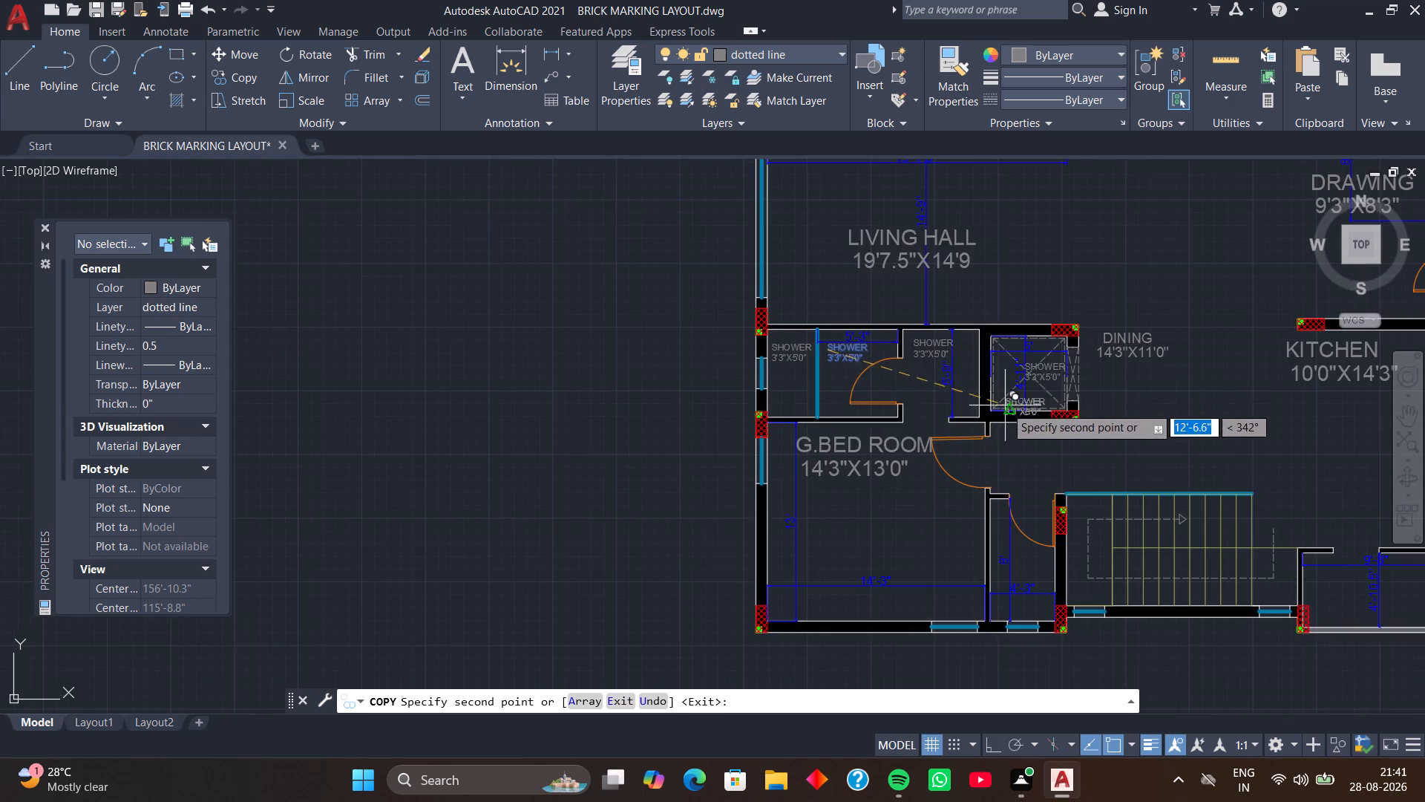
middle_click_drag(1005, 408, 992, 276)
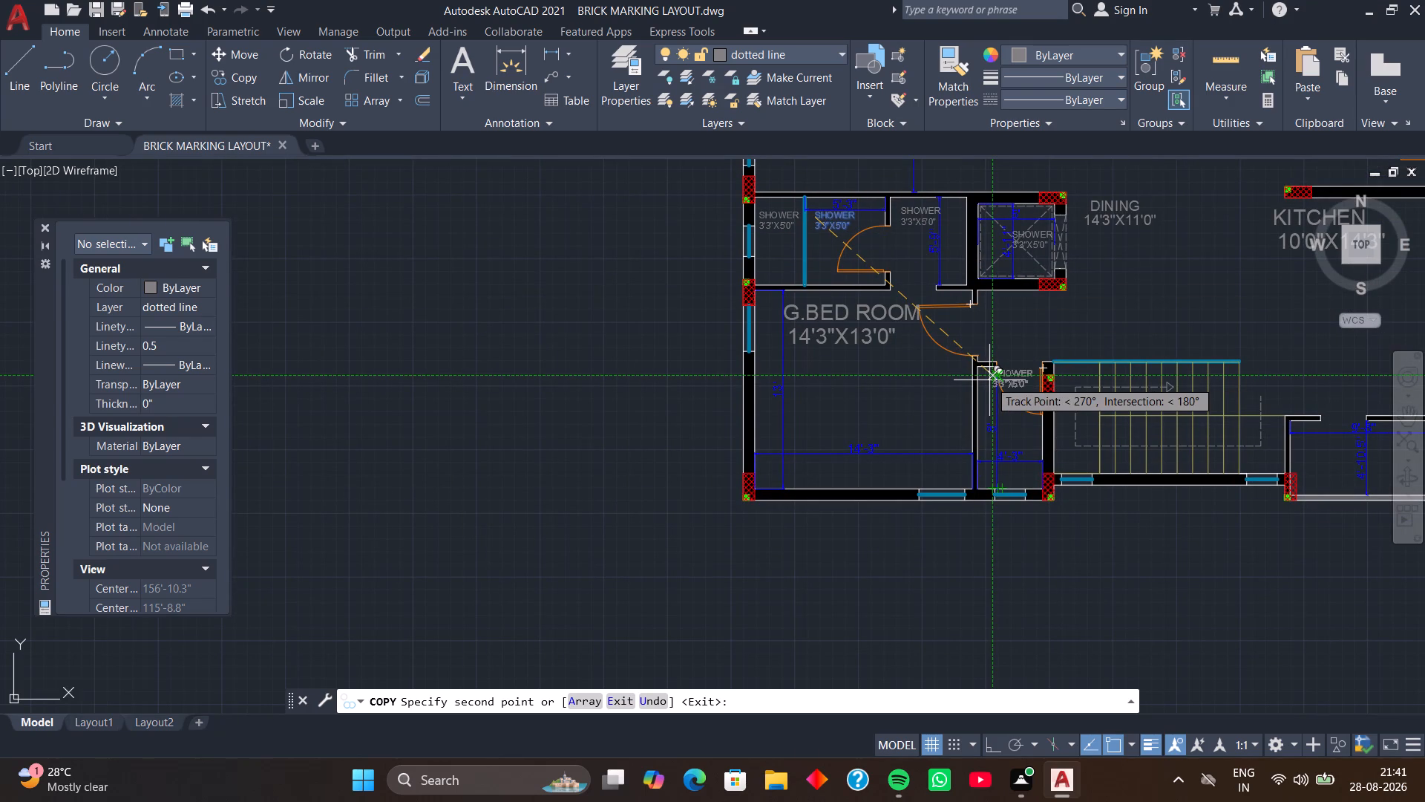
scroll(1015, 466, "up", 3)
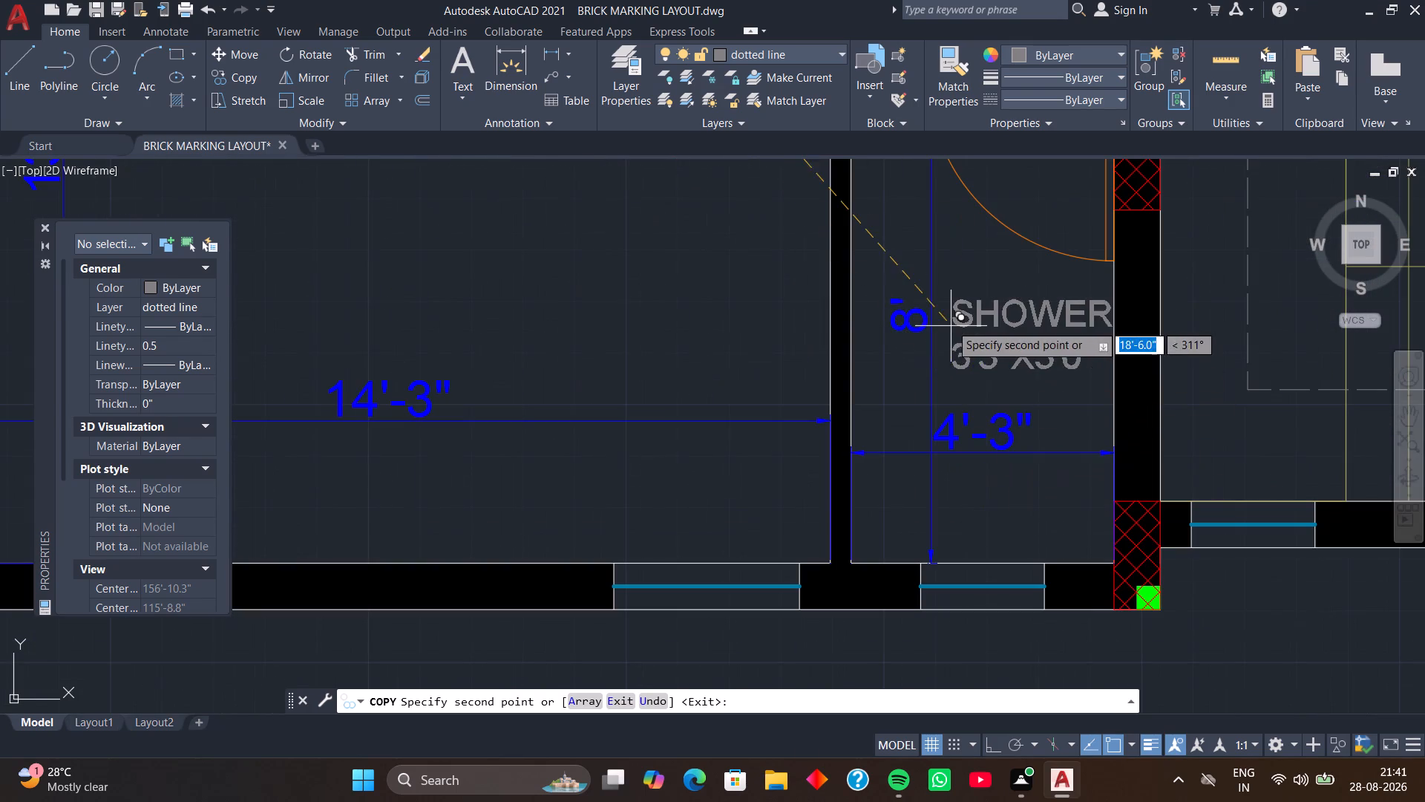
left_click(946, 319)
scroll(1110, 418, "down", 1)
middle_click_drag(1112, 419, 978, 437)
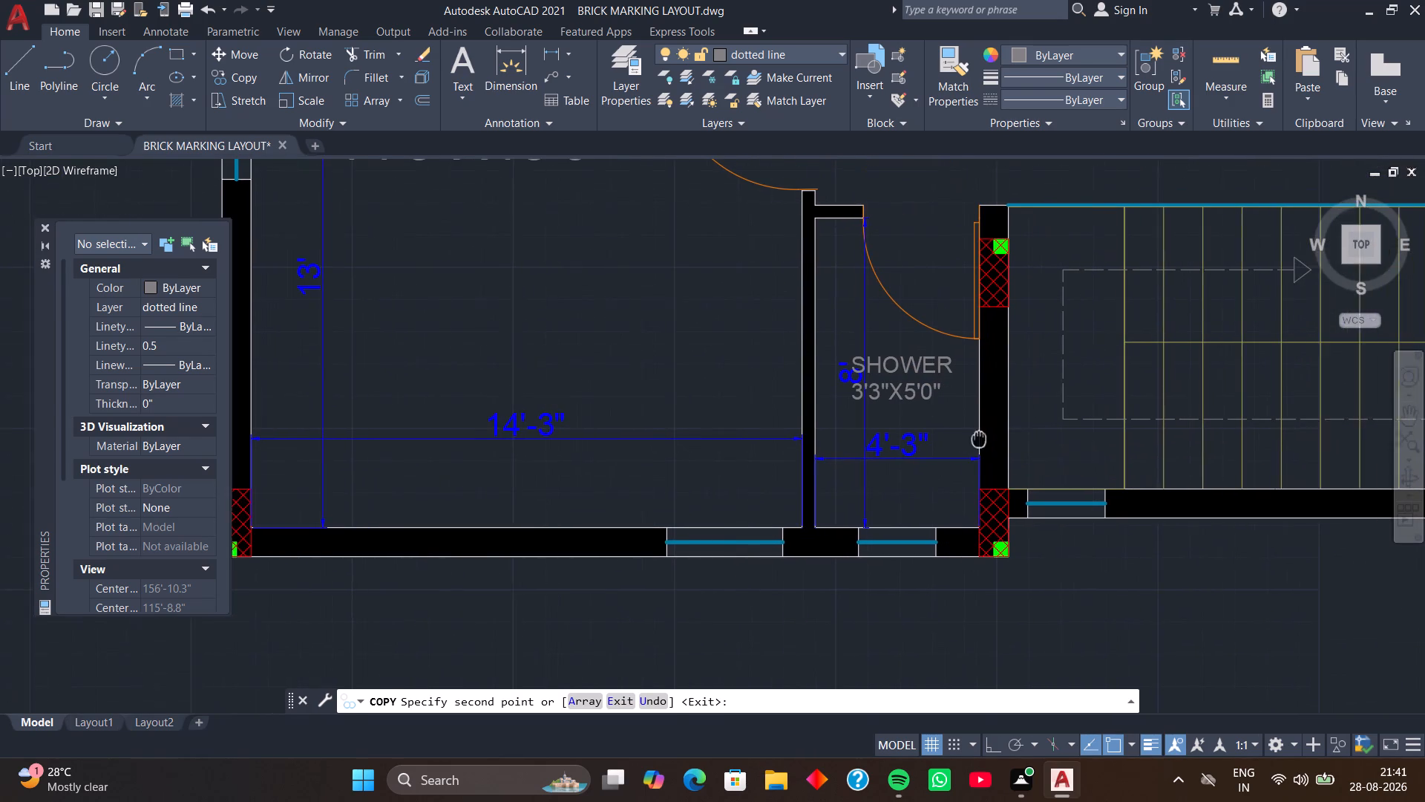
middle_click_drag(978, 437, 970, 438)
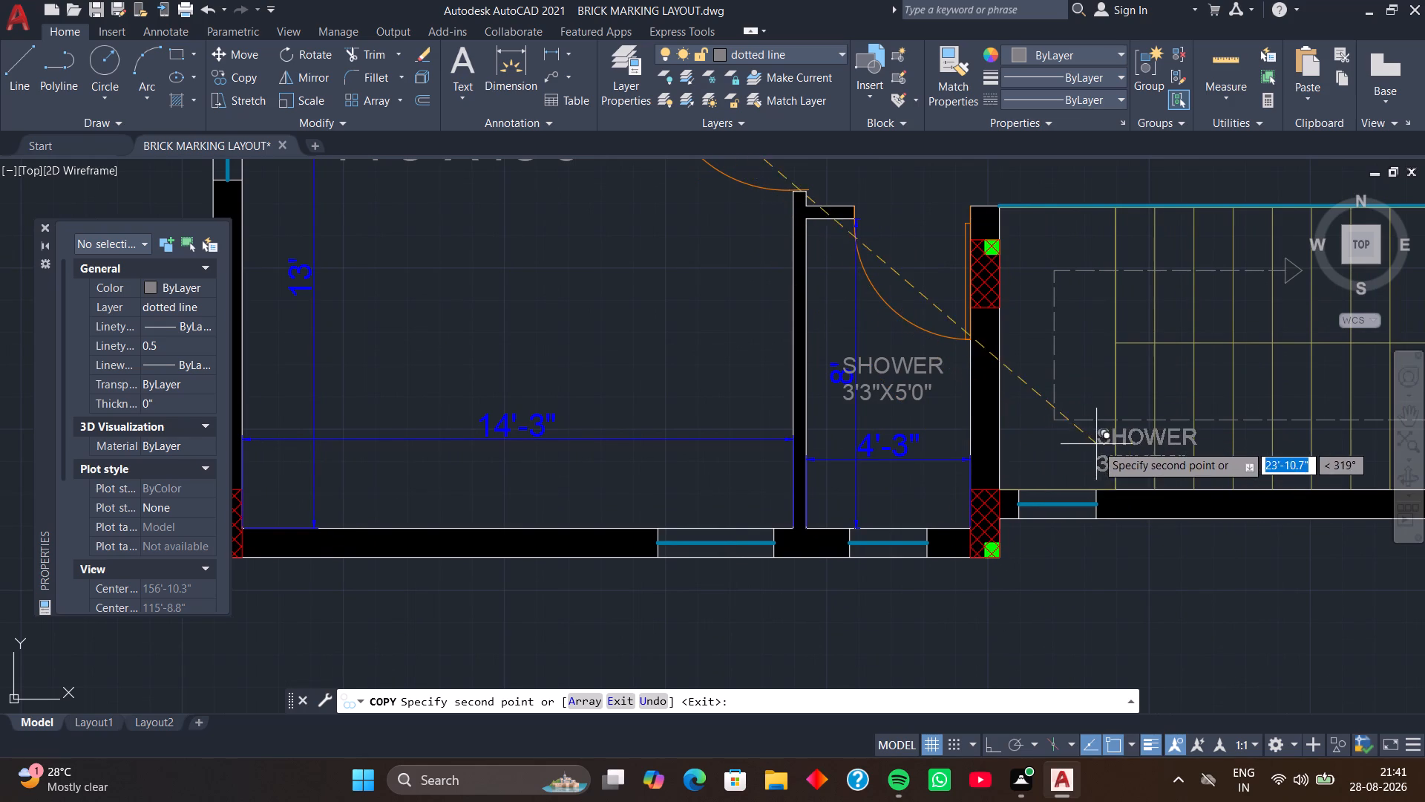
middle_click_drag(1052, 446, 660, 469)
scroll(1086, 368, "down", 2)
middle_click_drag(822, 385, 803, 386)
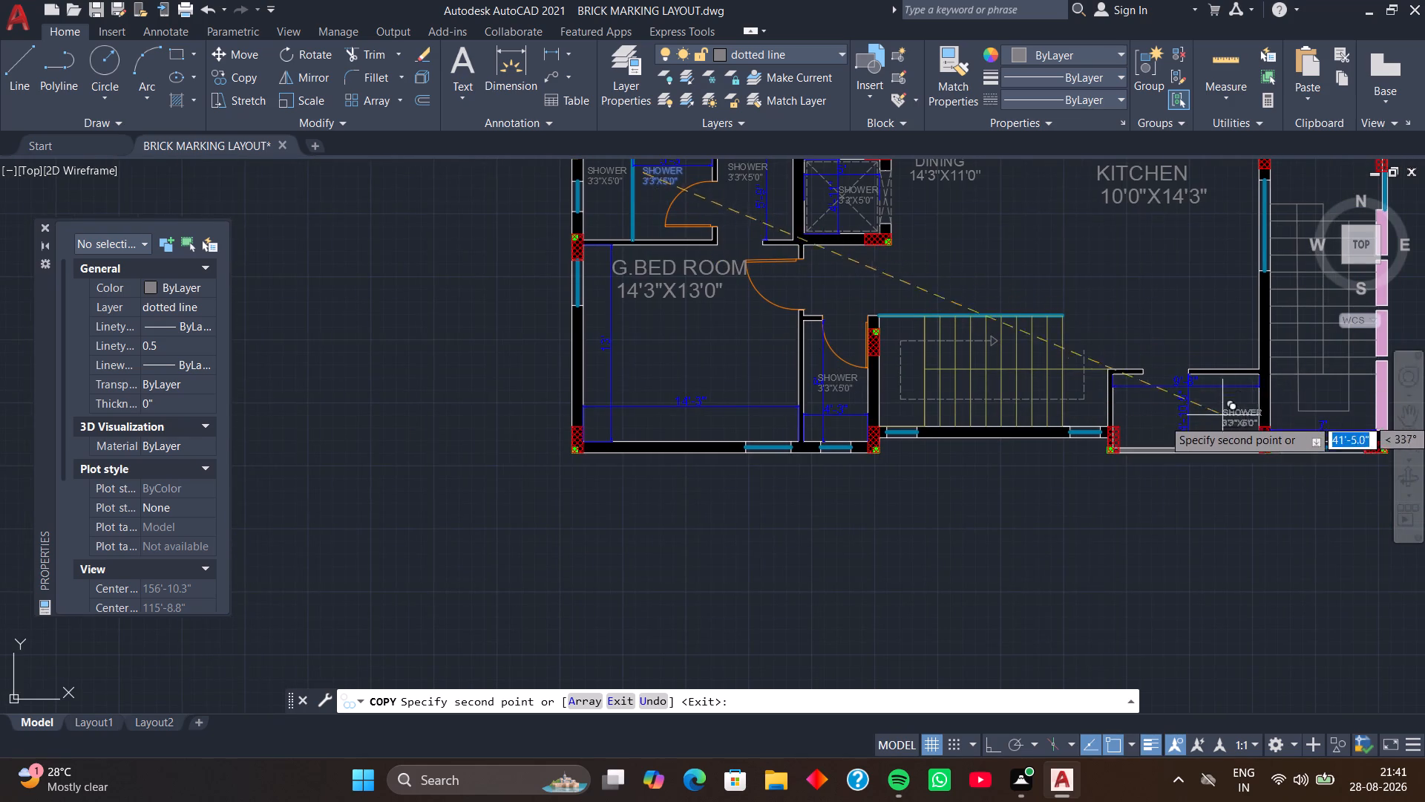
scroll(1214, 423, "up", 3)
left_click(1135, 341)
scroll(1163, 394, "down", 3)
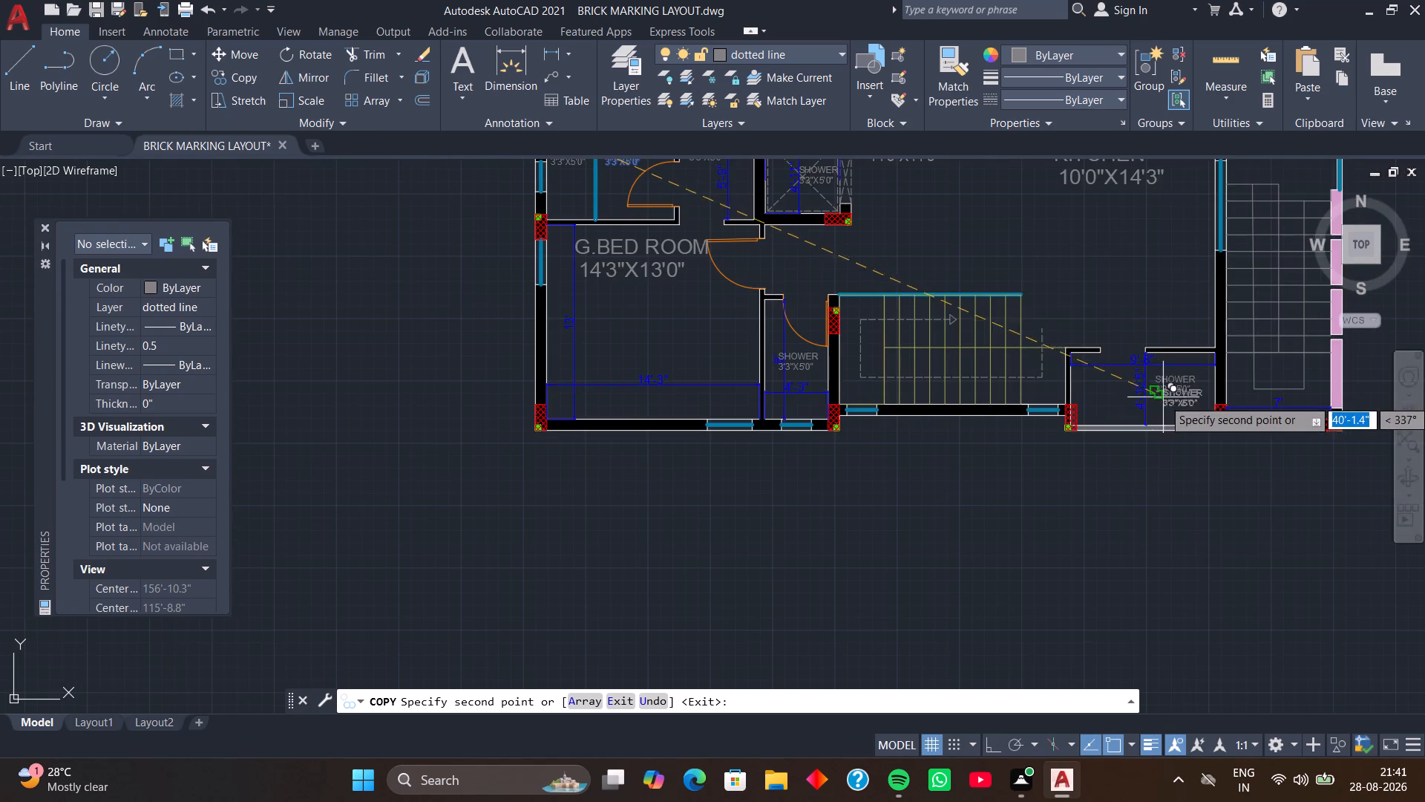
middle_click_drag(1167, 388, 973, 454)
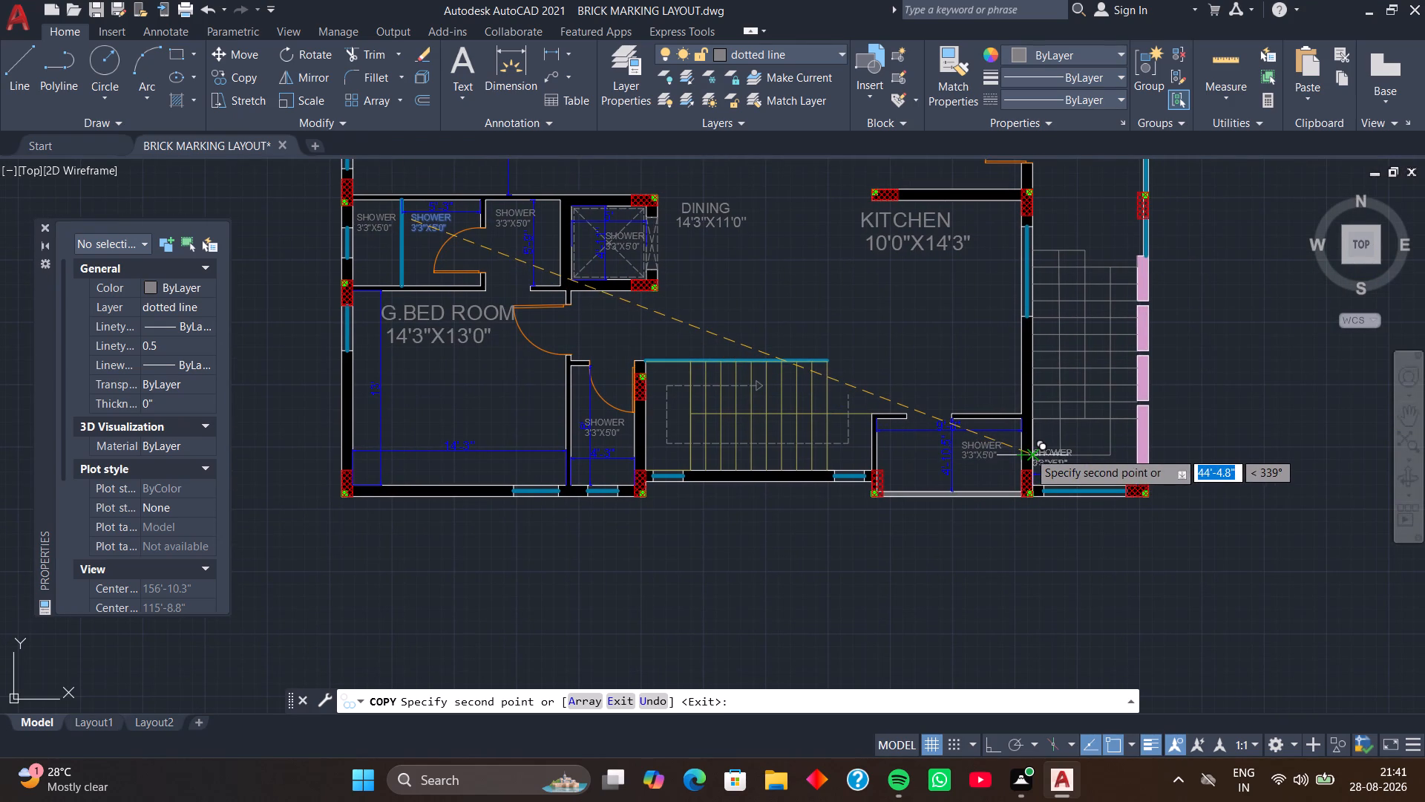
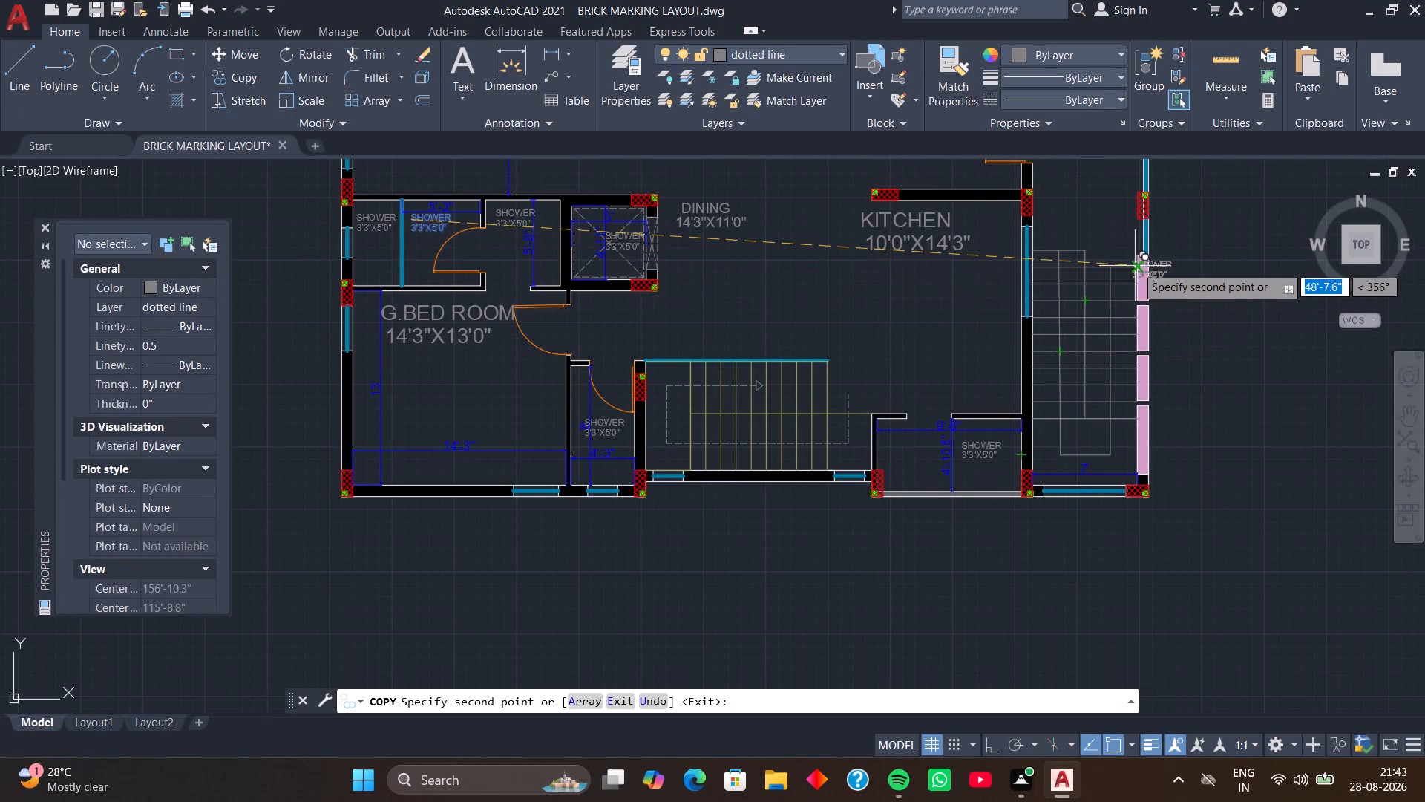
Place another copy of the SHOWER 3'3"X5'0" label just outside the east wall column beside the outer stairs, and finish copying.
middle_click_drag(1139, 262, 1098, 324)
scroll(1125, 284, "up", 2)
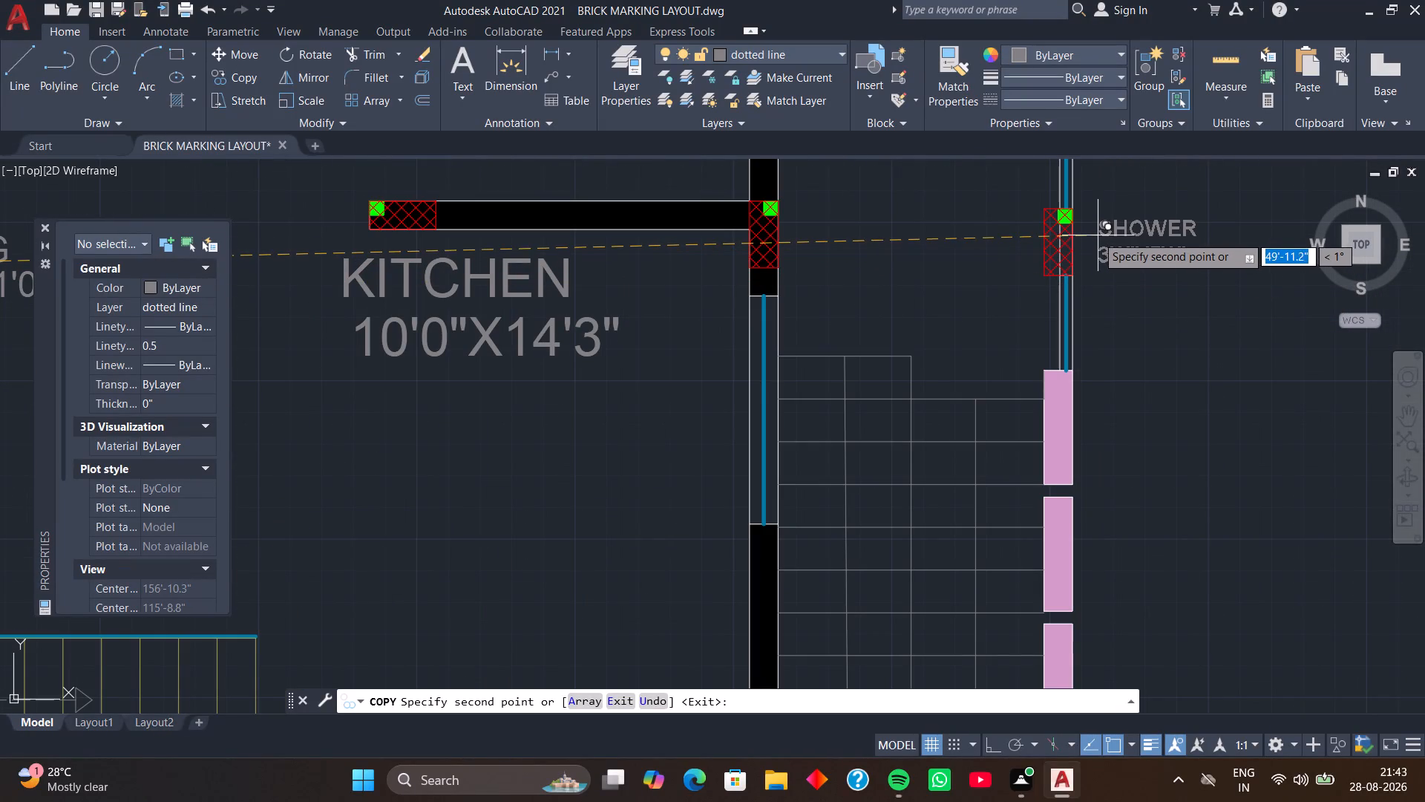
left_click(1090, 232)
scroll(997, 281, "down", 2)
middle_click_drag(973, 278, 1077, 385)
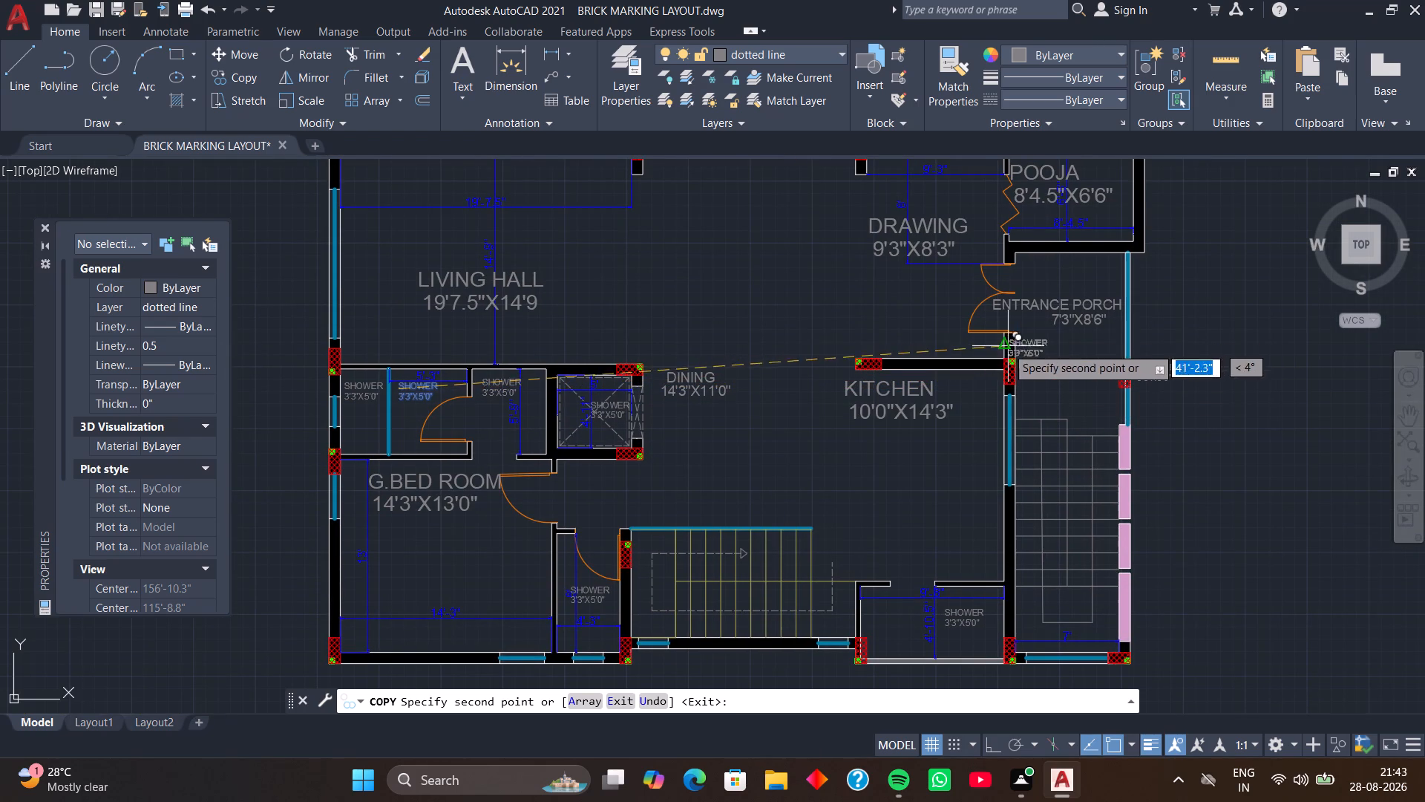
middle_click_drag(828, 316, 1107, 406)
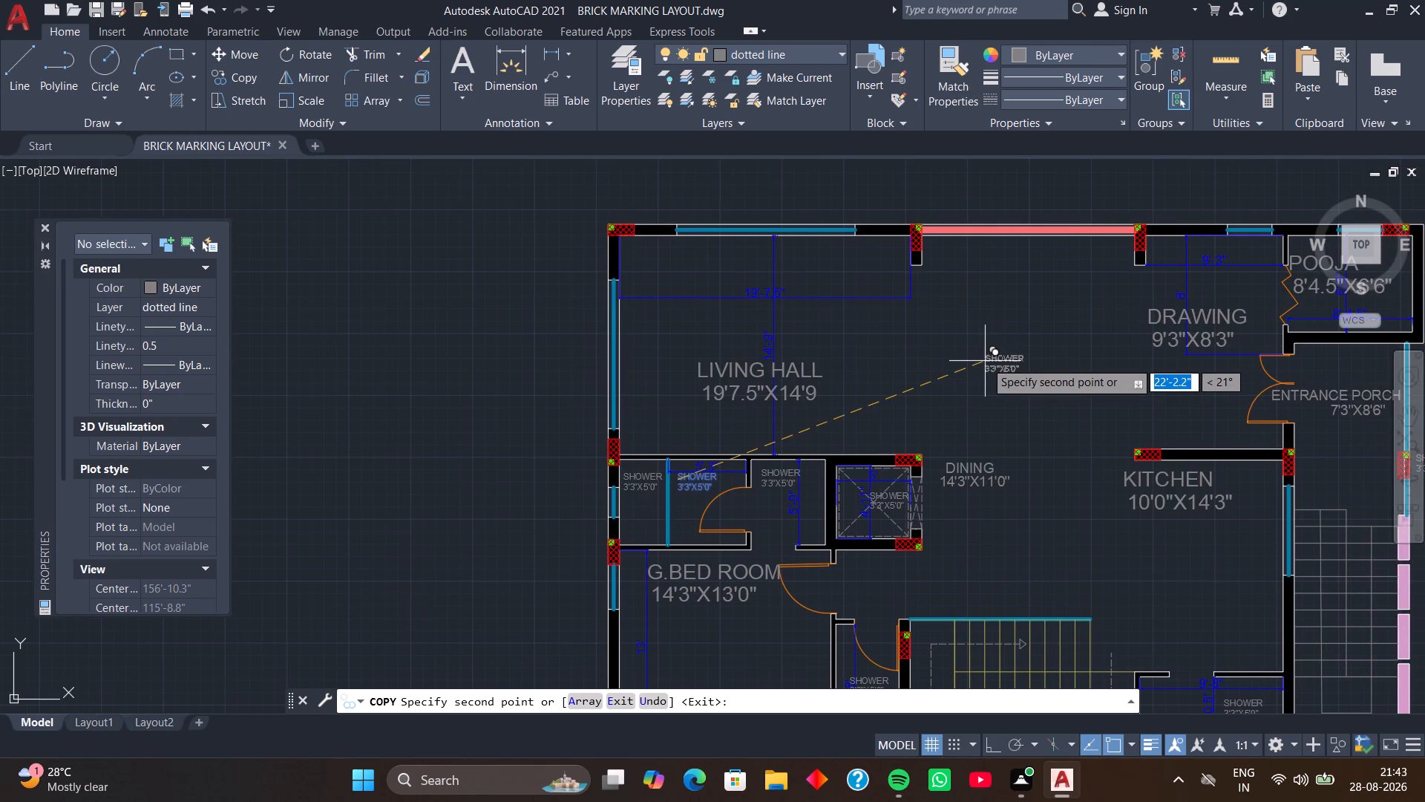
scroll(985, 377, "down", 1)
middle_click_drag(985, 377, 1043, 267)
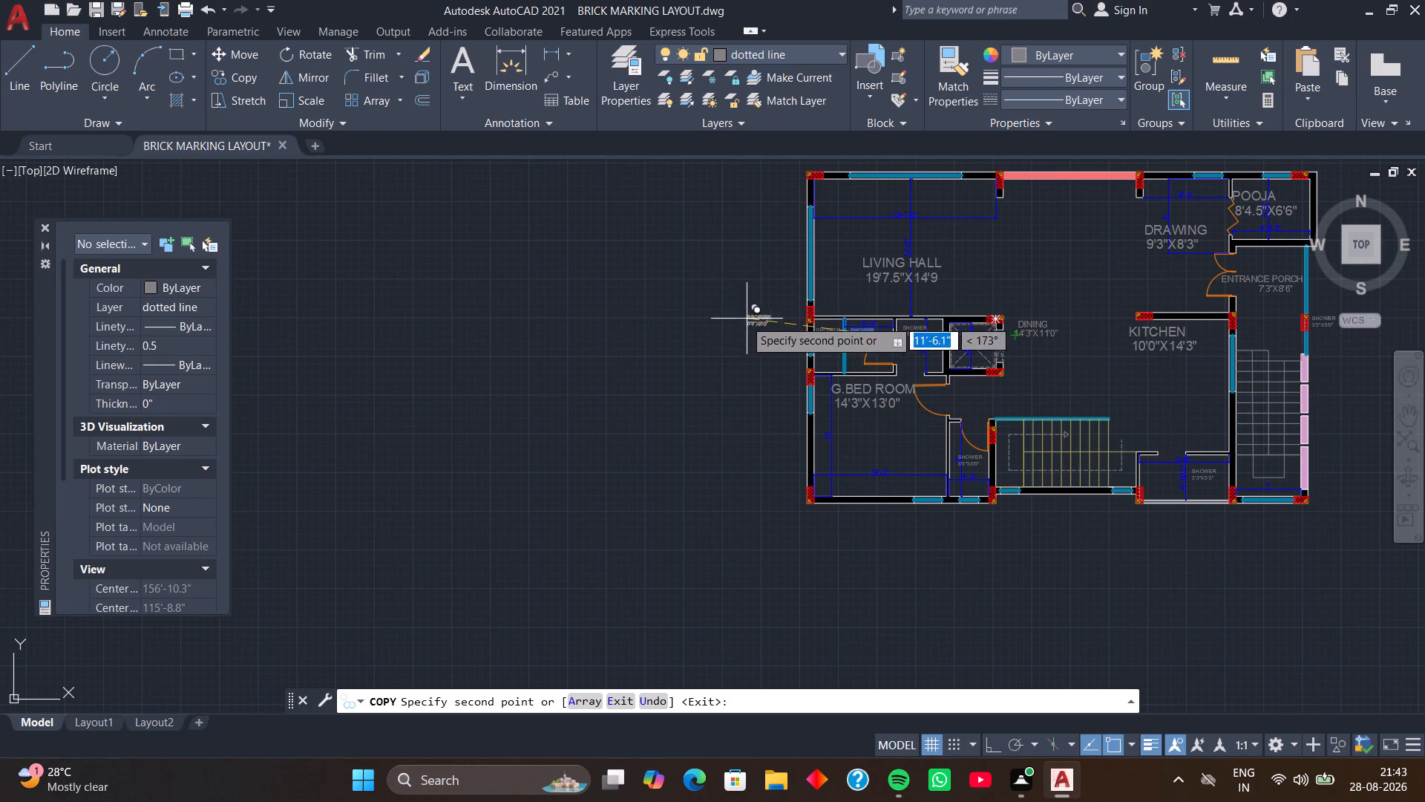
key("space")
Change the label in the room with the door beside the shower to TOILET, with the size text 3'3"X5'0".
scroll(869, 353, "up", 3)
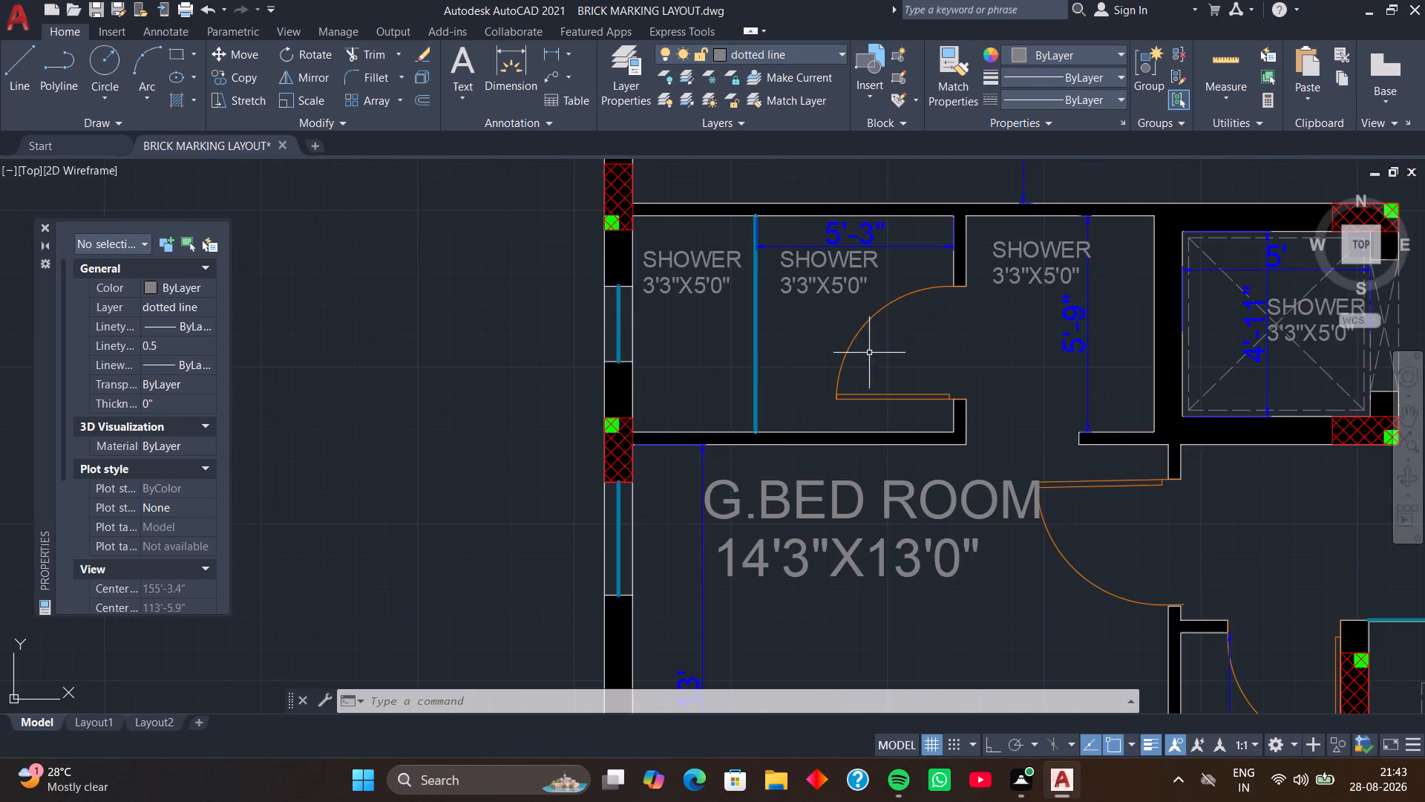
scroll(845, 264, "up", 2)
left_click(845, 264)
left_click(849, 262)
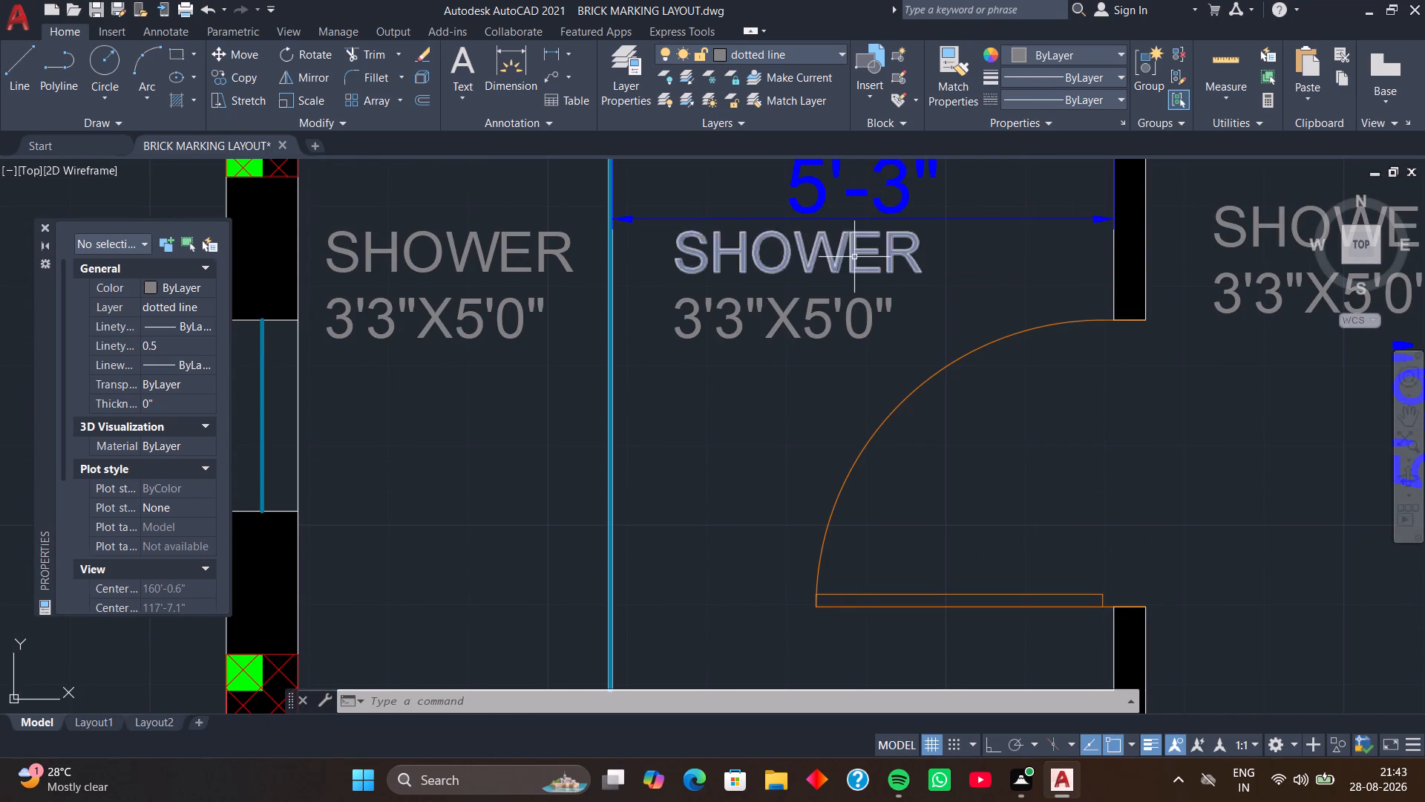
left_click(855, 255)
left_click(855, 255)
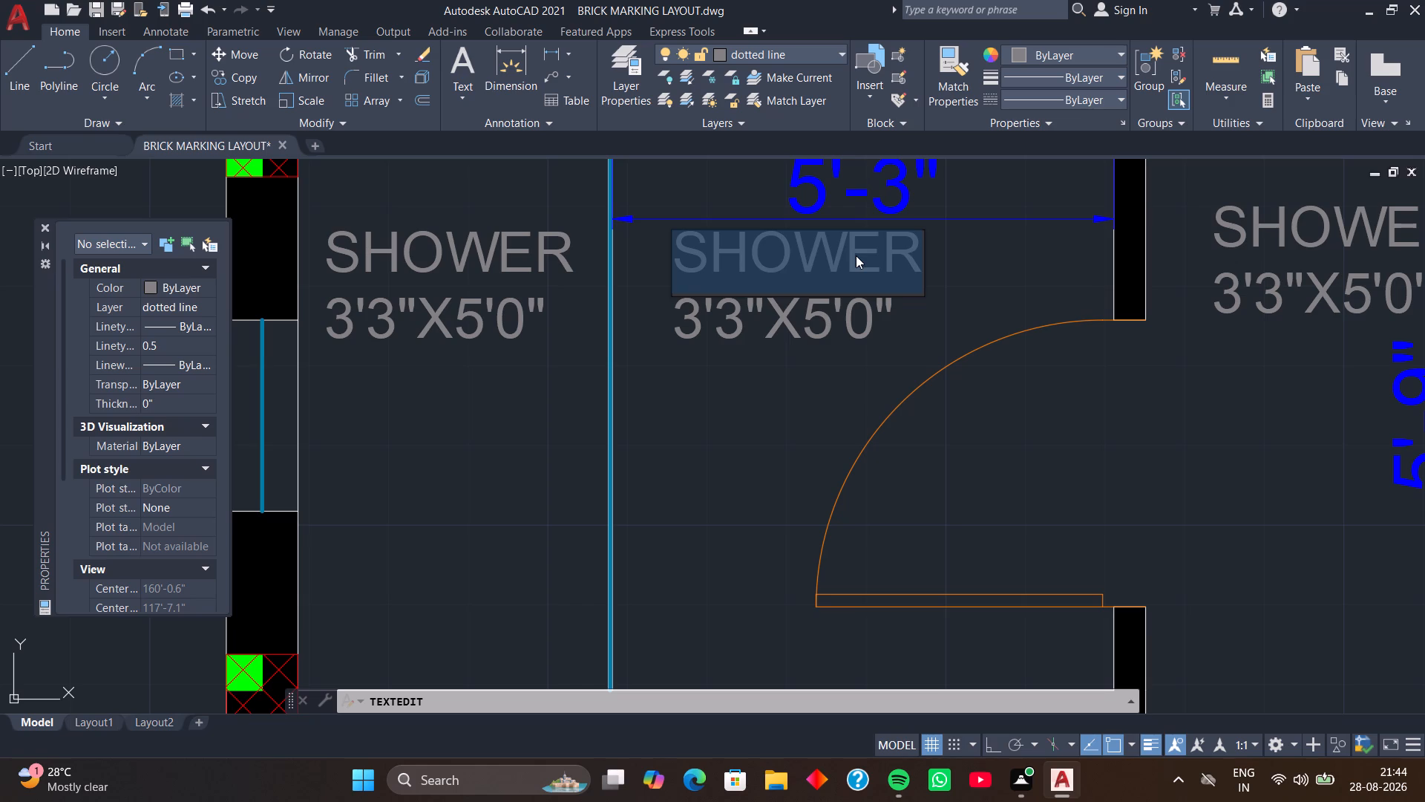
type("TOILET")
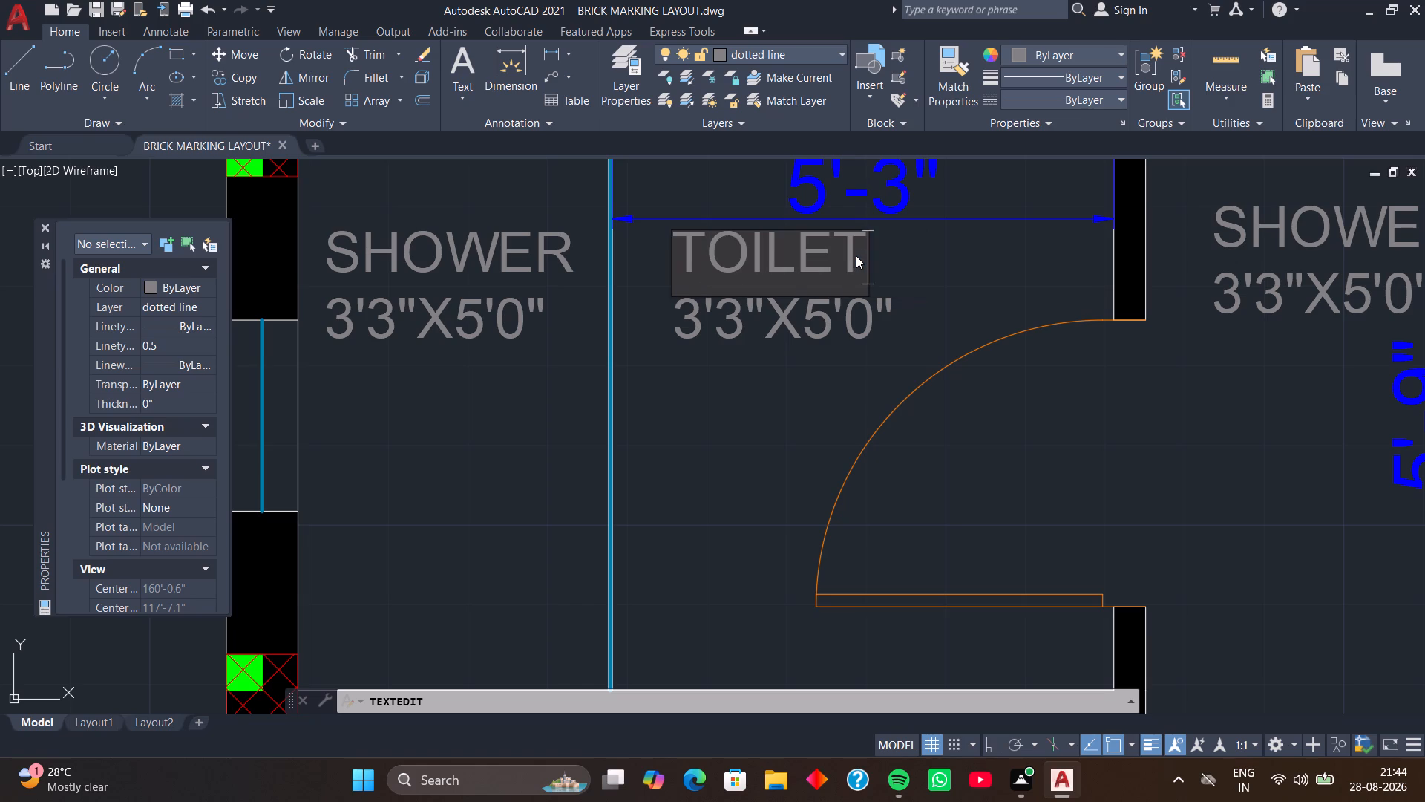
key("Return")
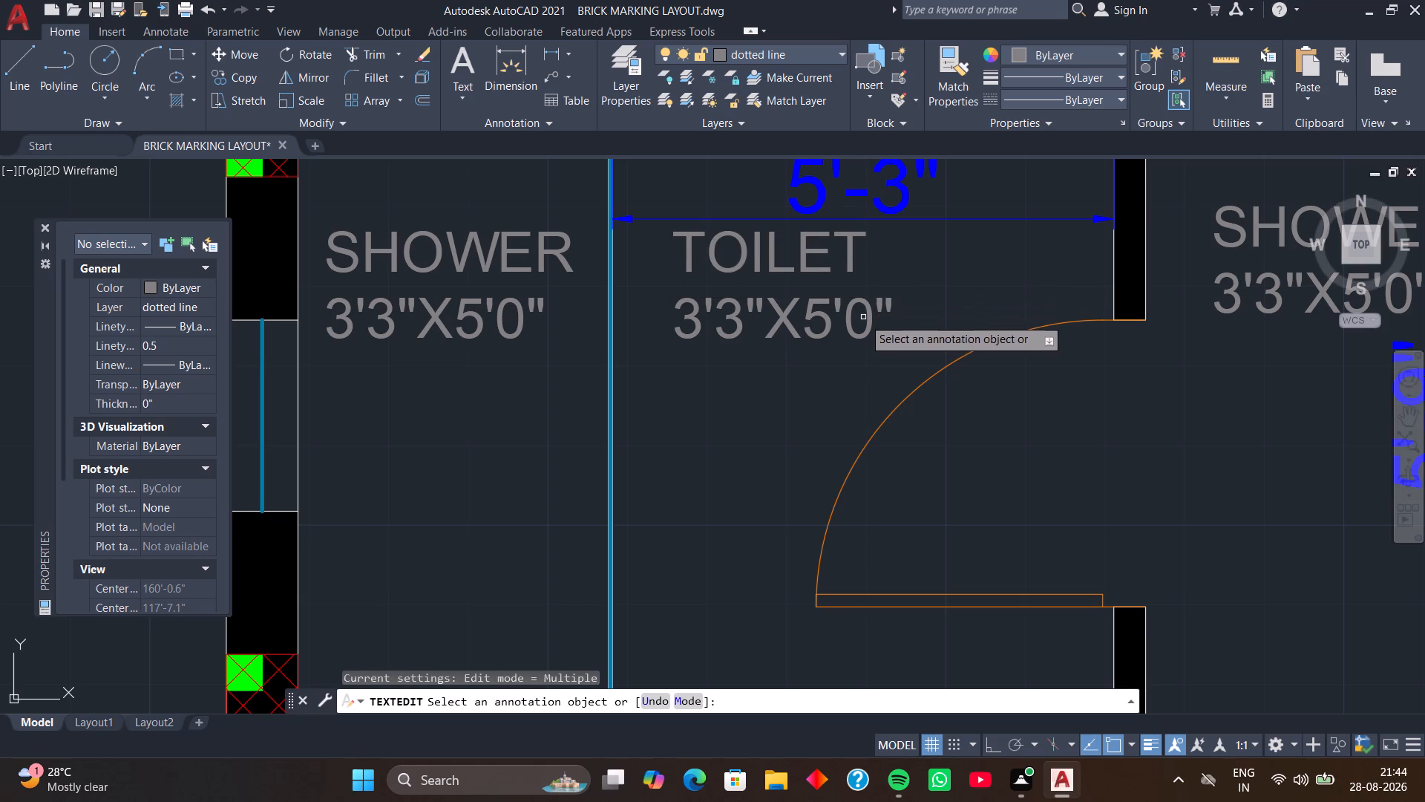
left_click(869, 320)
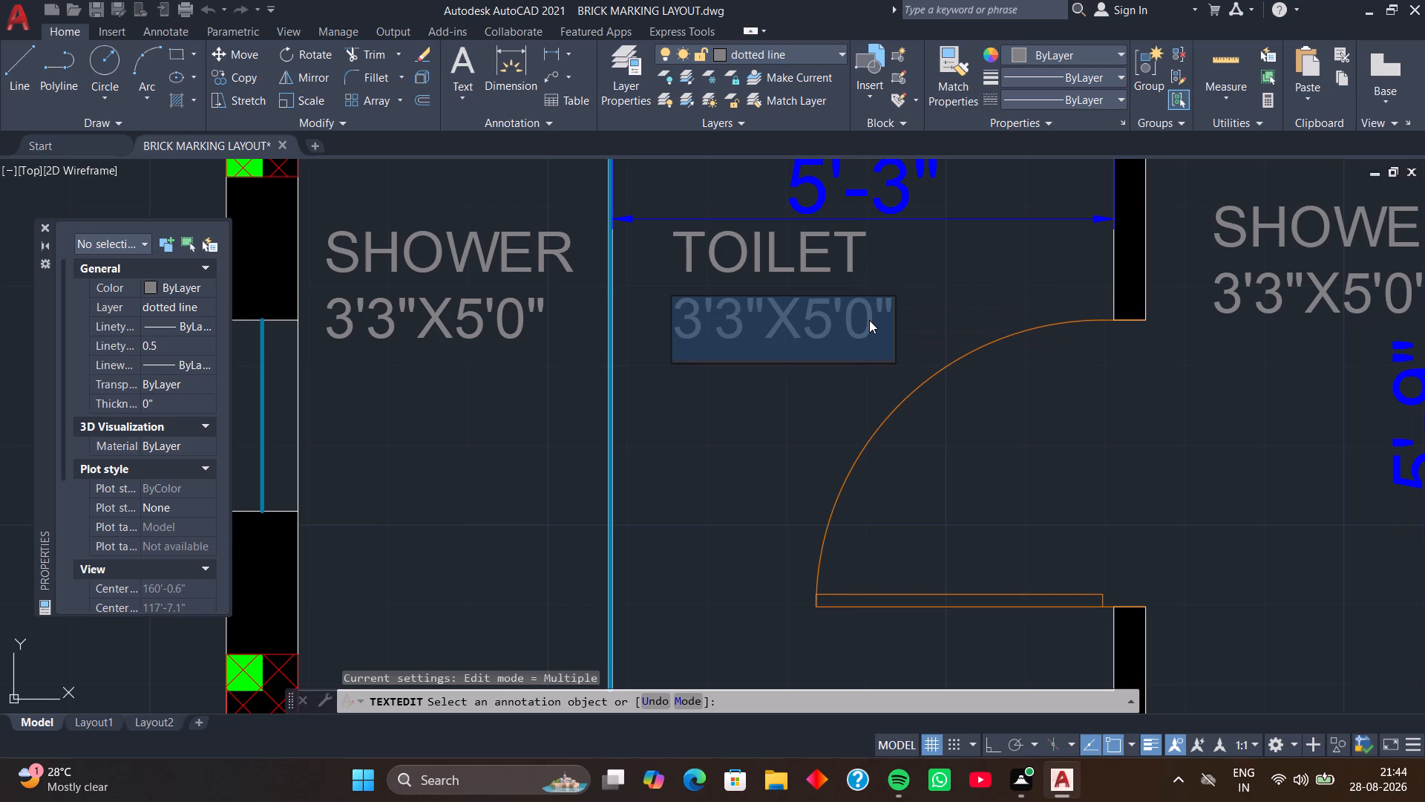
type("3'3\"")
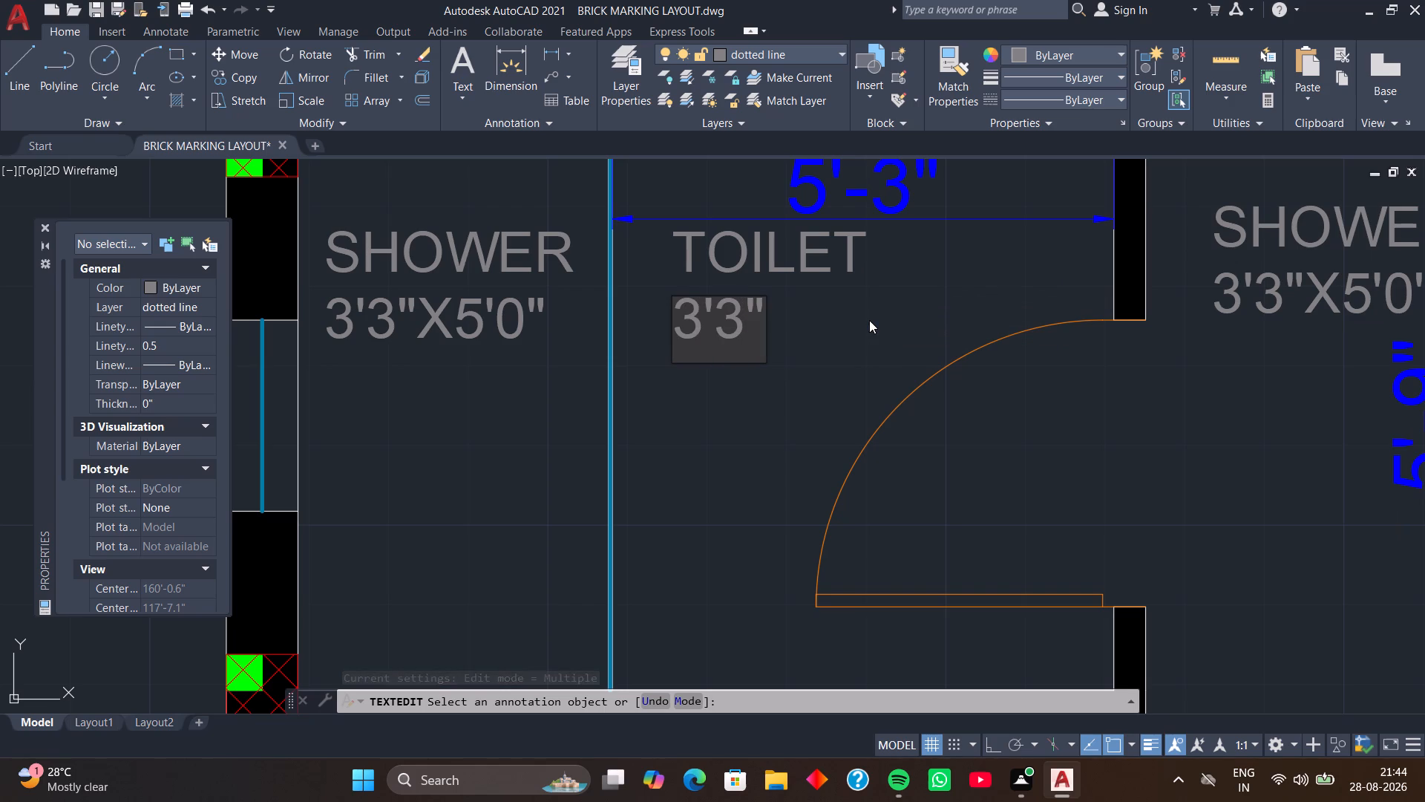
key("x")
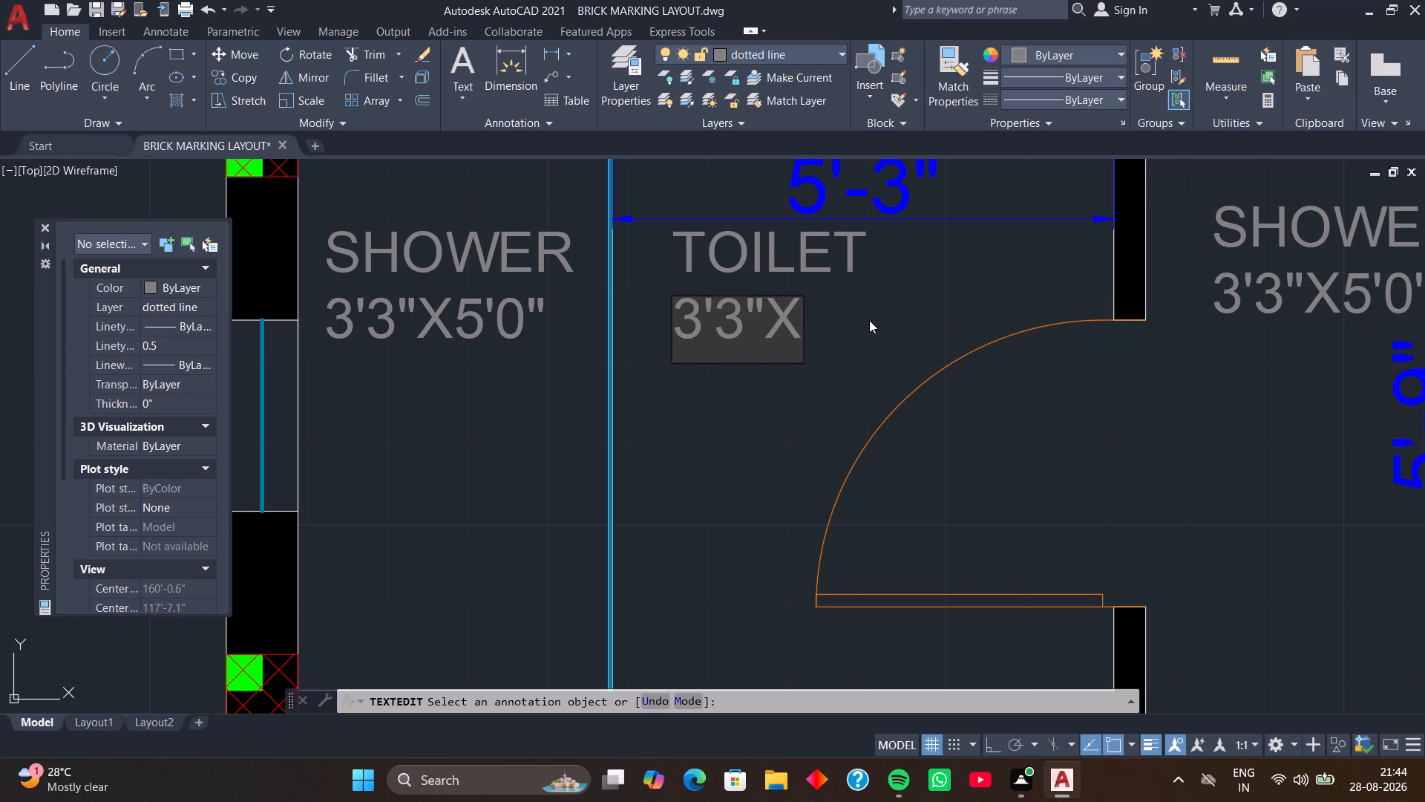
type("5'0\"")
key("Return")
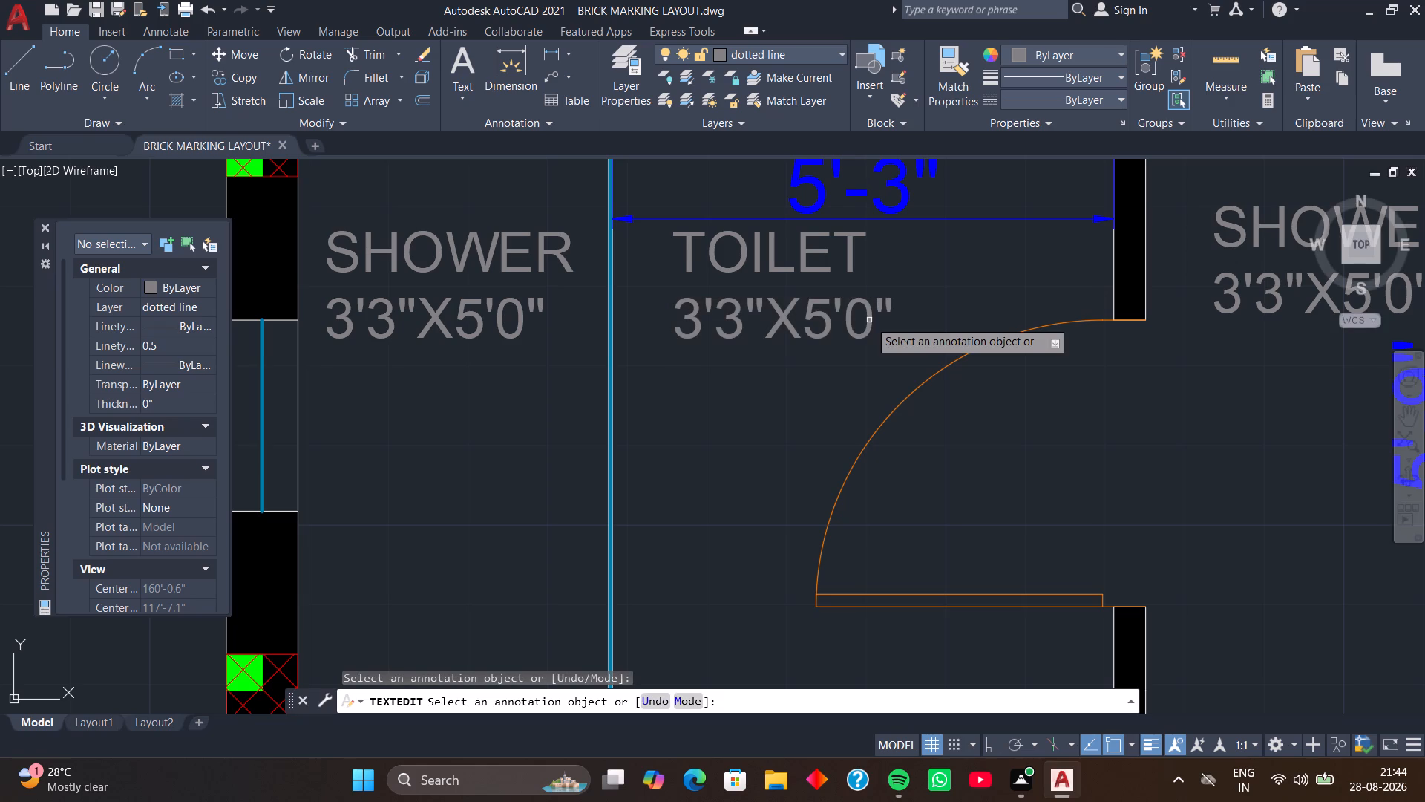
Rename the SHOWER label in the space between the toilet and the lift shaft as WALK IN.
middle_click_drag(1098, 324, 718, 446)
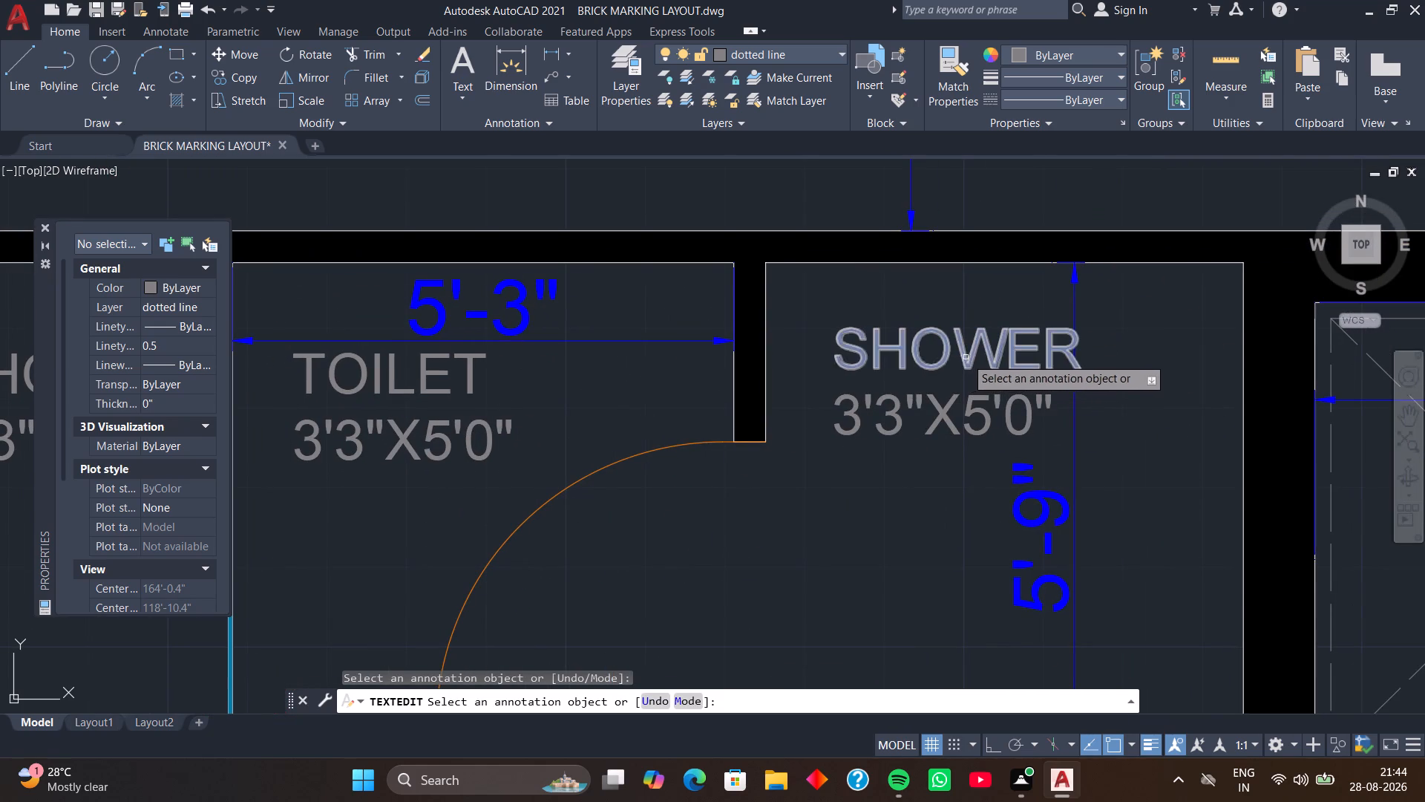
left_click(981, 356)
left_click(967, 361)
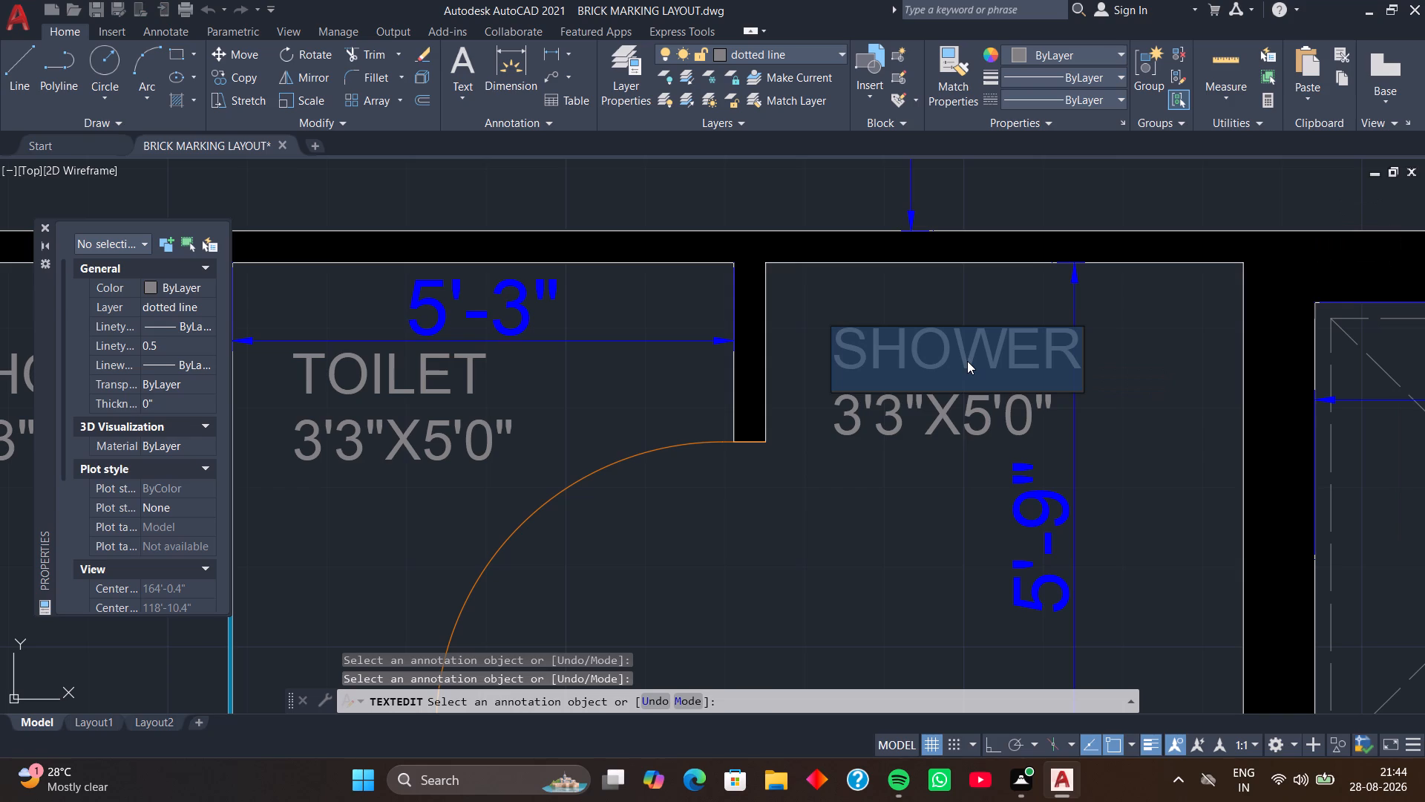
type("WALK")
key("space")
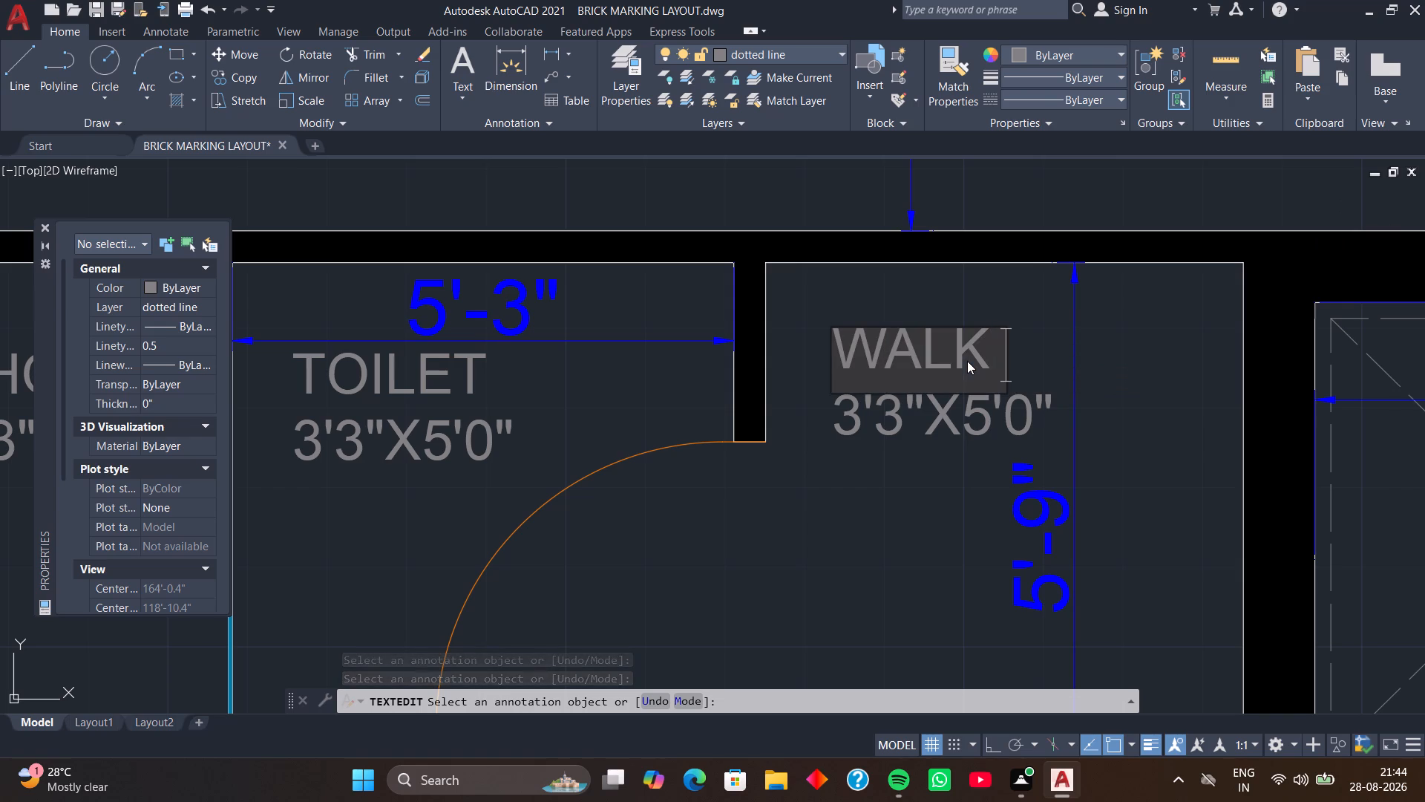
type("IN")
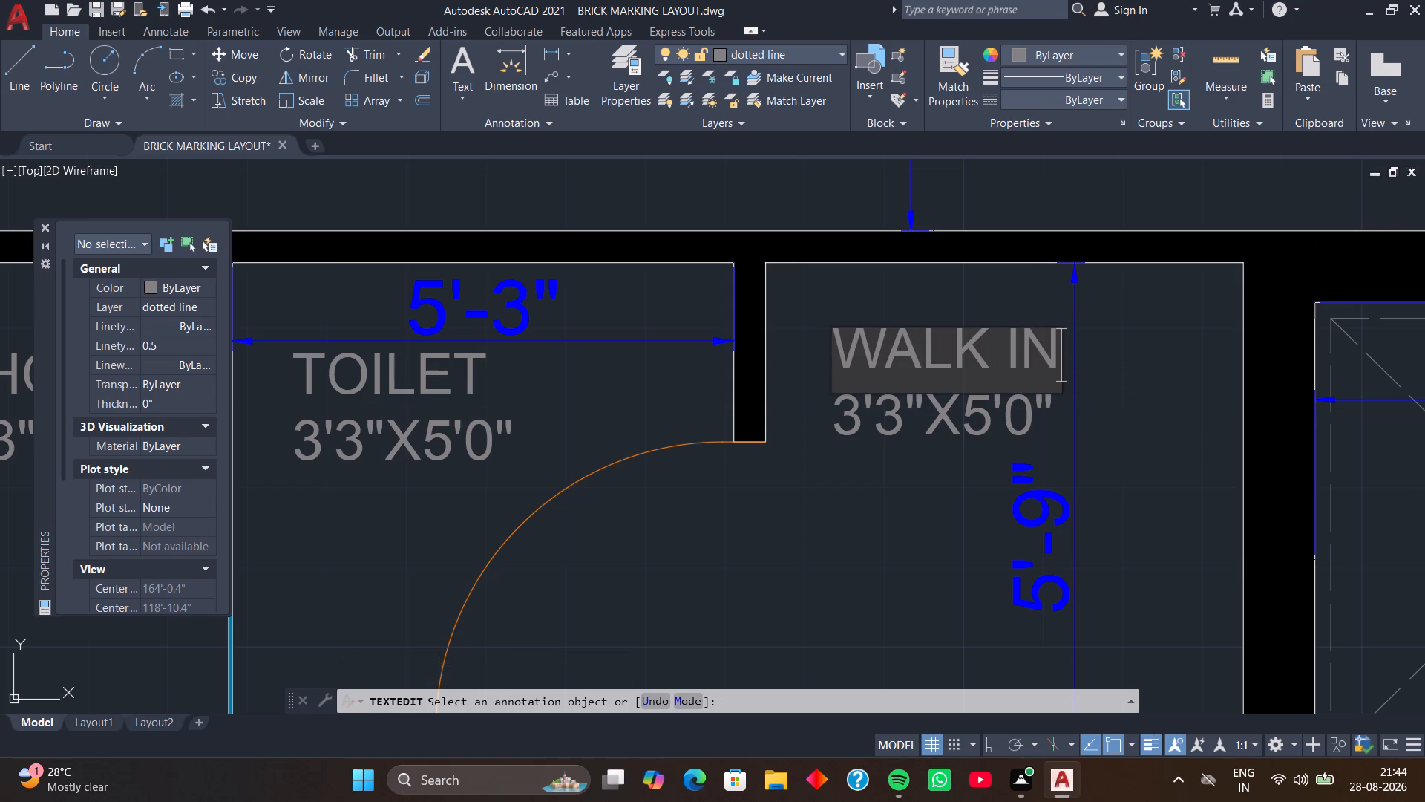
key("Return")
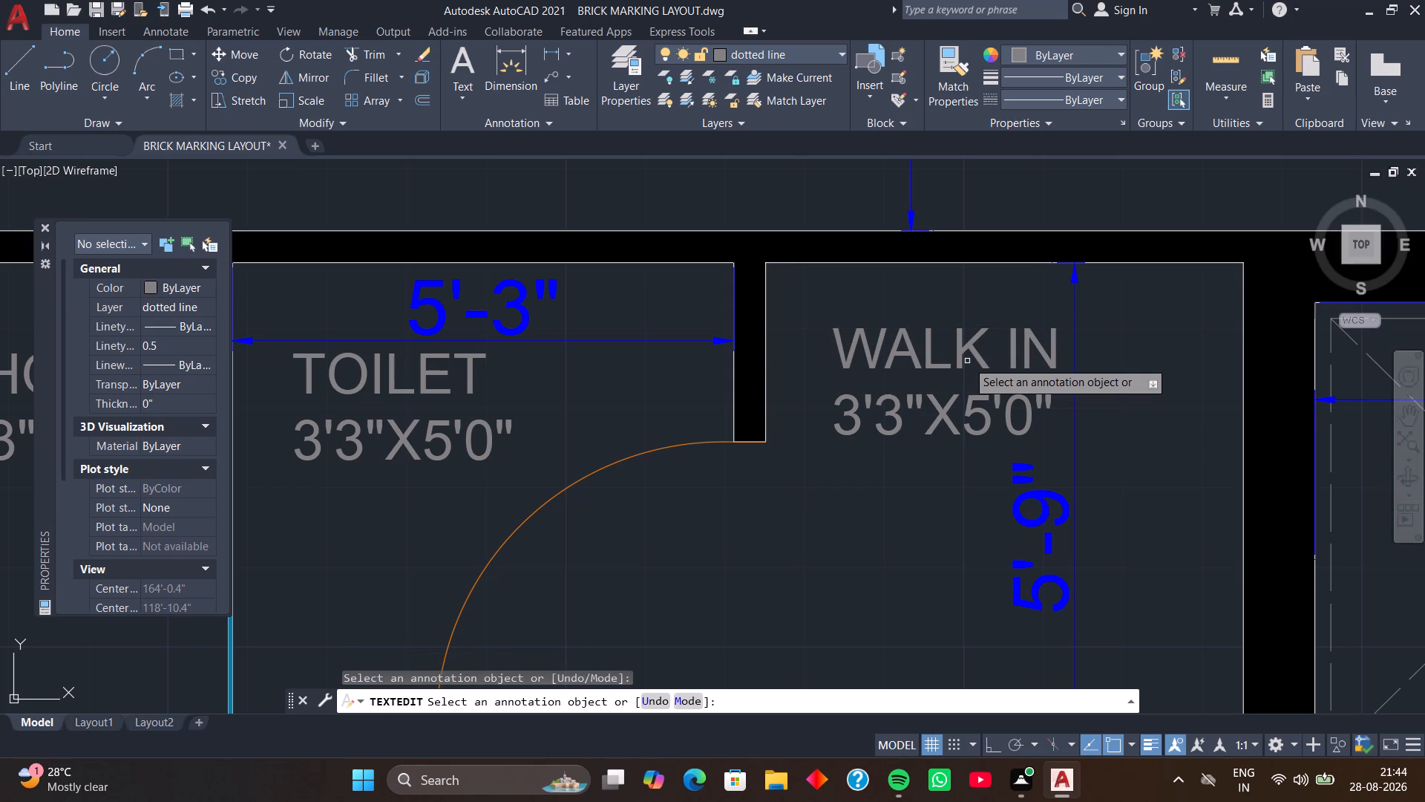
Change the label in the crossed shaft beside the dining area to LIFT, with the size text 5'0"X5'0".
scroll(995, 414, "down", 2)
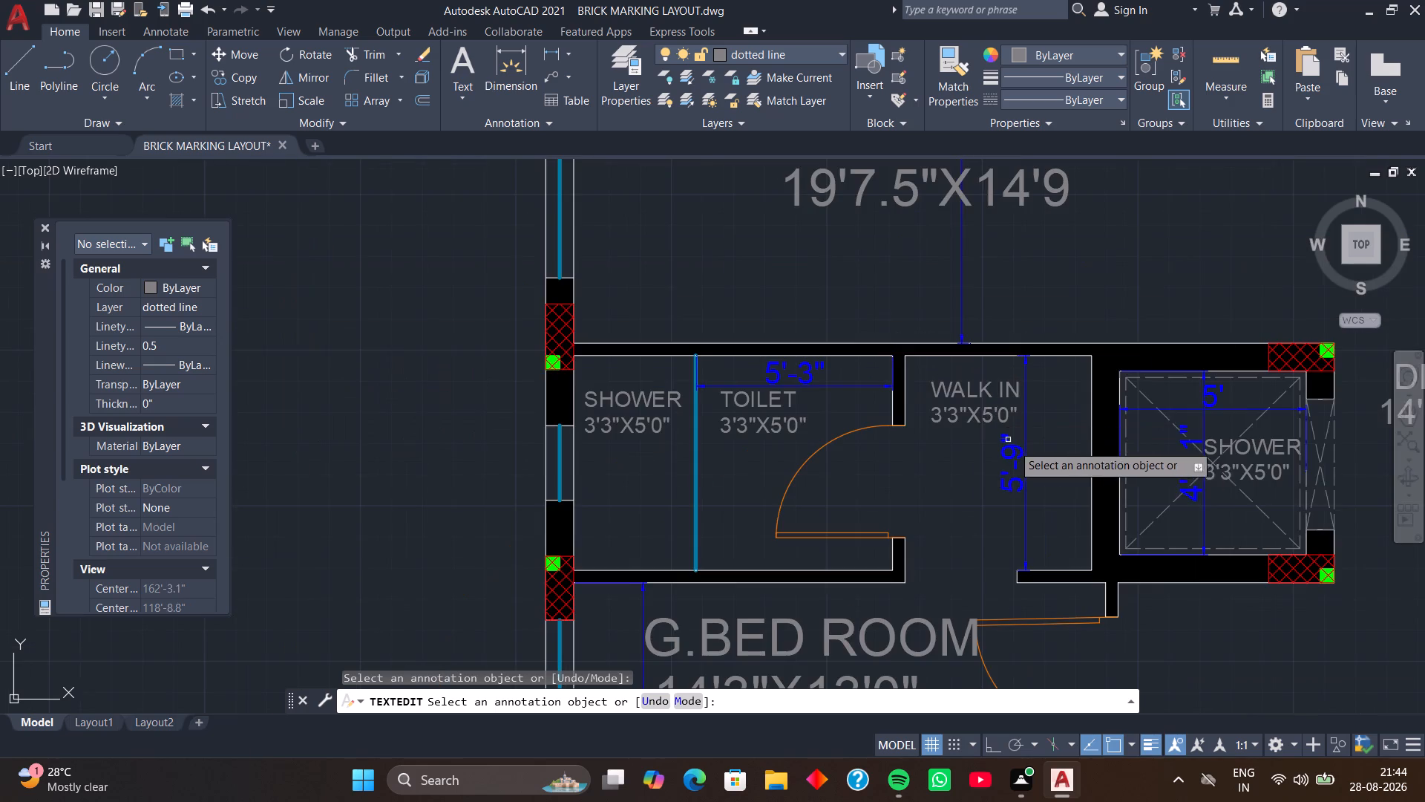
middle_click_drag(1037, 460, 682, 410)
left_click(918, 400)
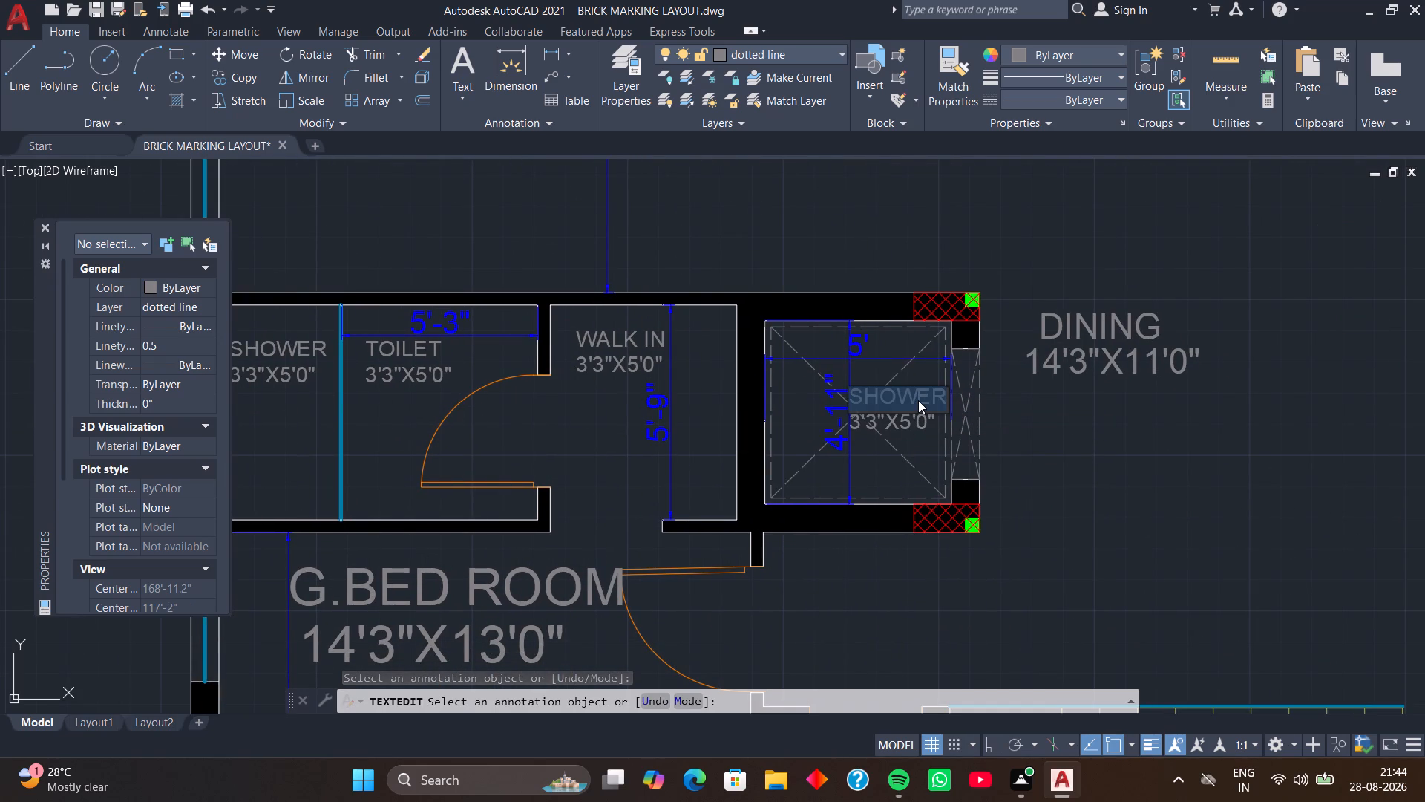
type("LI")
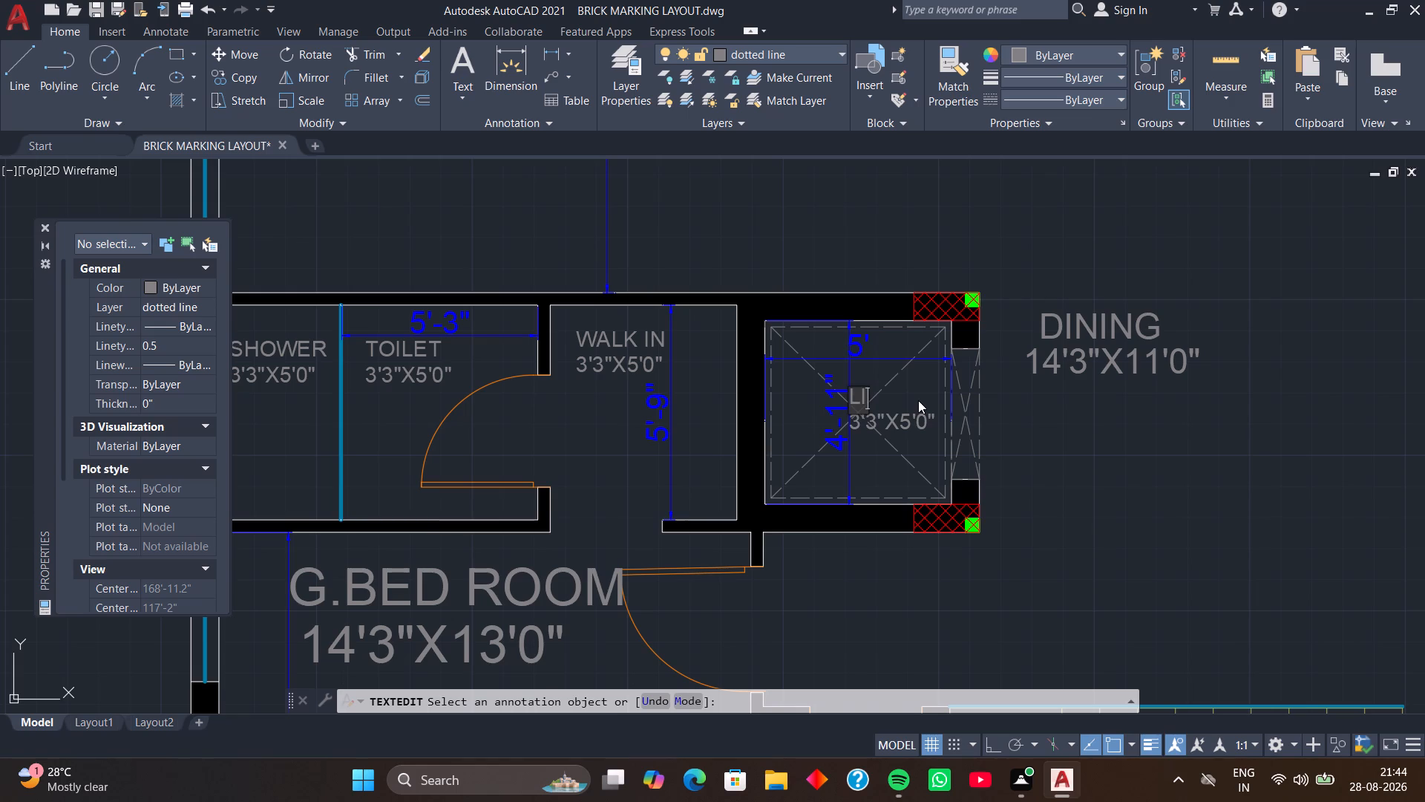
type("FT")
key("Return")
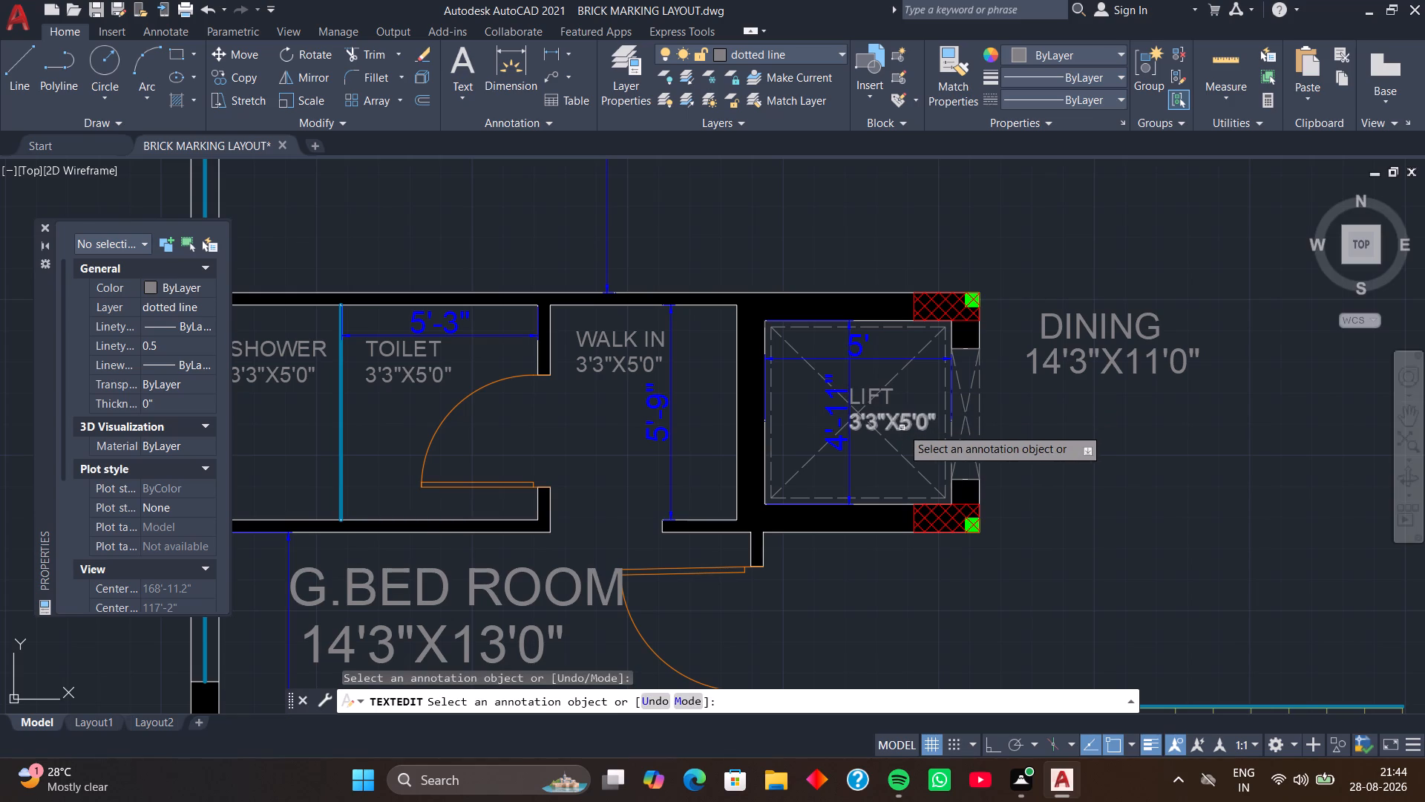
left_click(902, 428)
type("5'0")
key("shift+quotedbl")
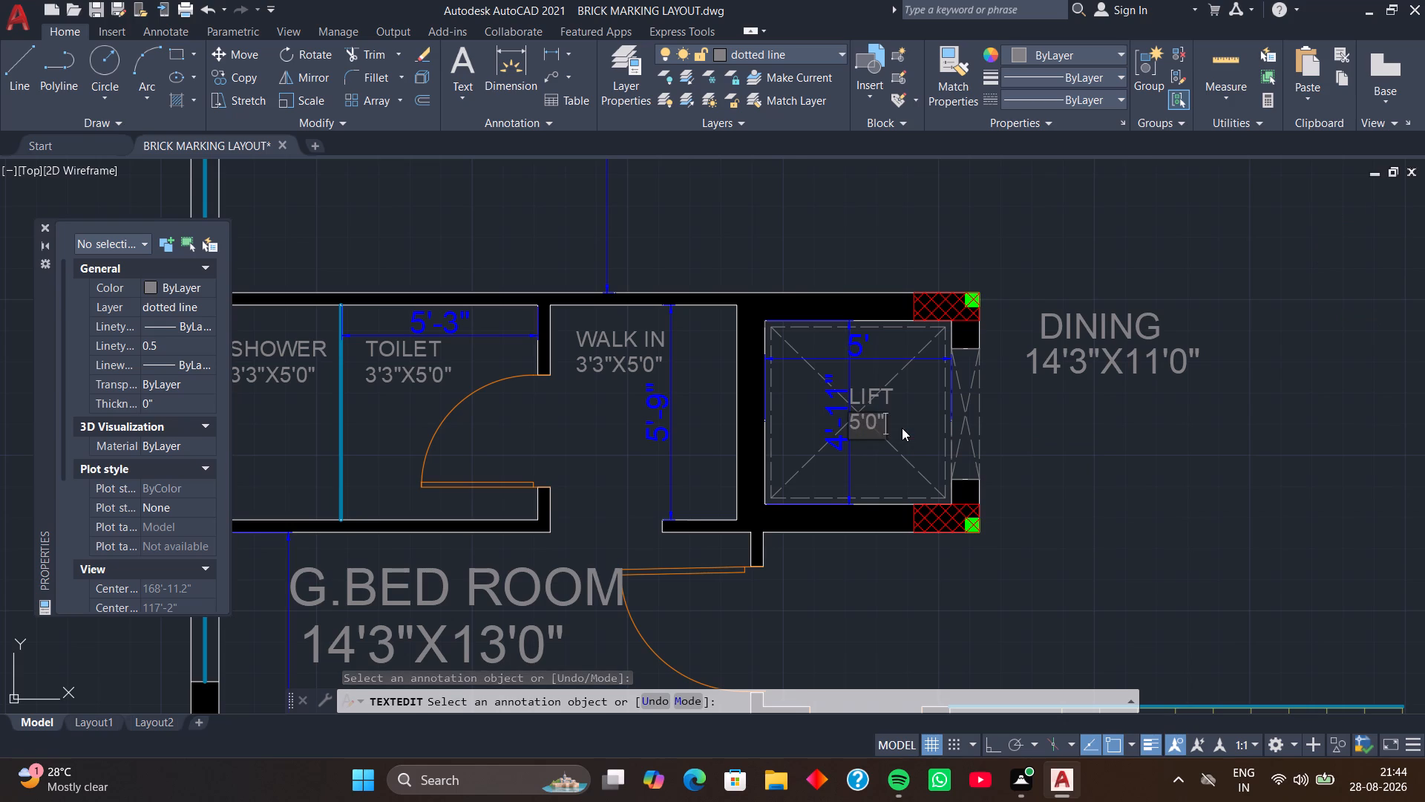
key("x")
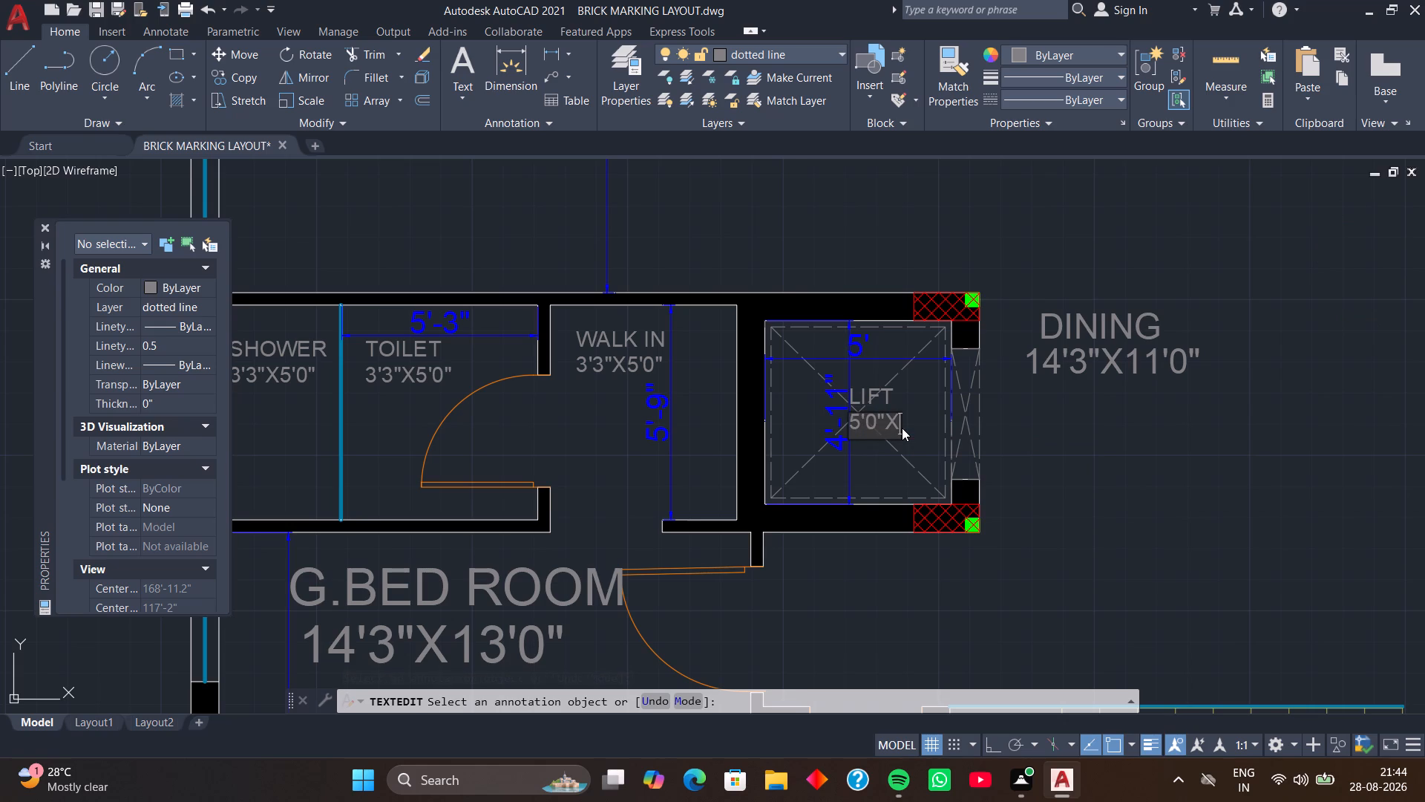
type("5'")
key("0")
key("shift+quotedbl")
key("Return")
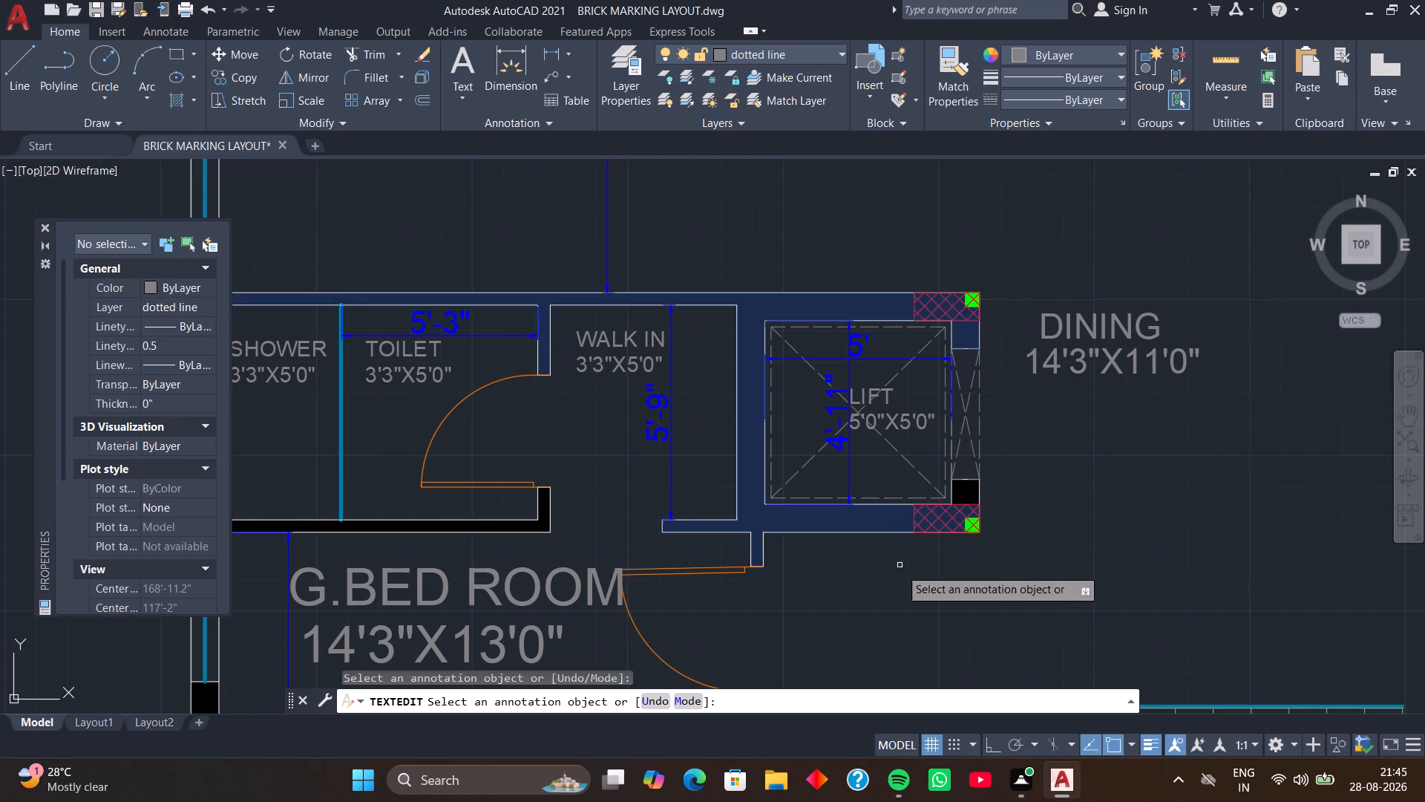
Change the label in the small room between G.BED ROOM and the staircase to TOILET, with the size text 4'3"X8'0".
middle_click_drag(899, 575, 925, 440)
scroll(926, 434, "down", 1)
middle_click_drag(903, 519, 913, 397)
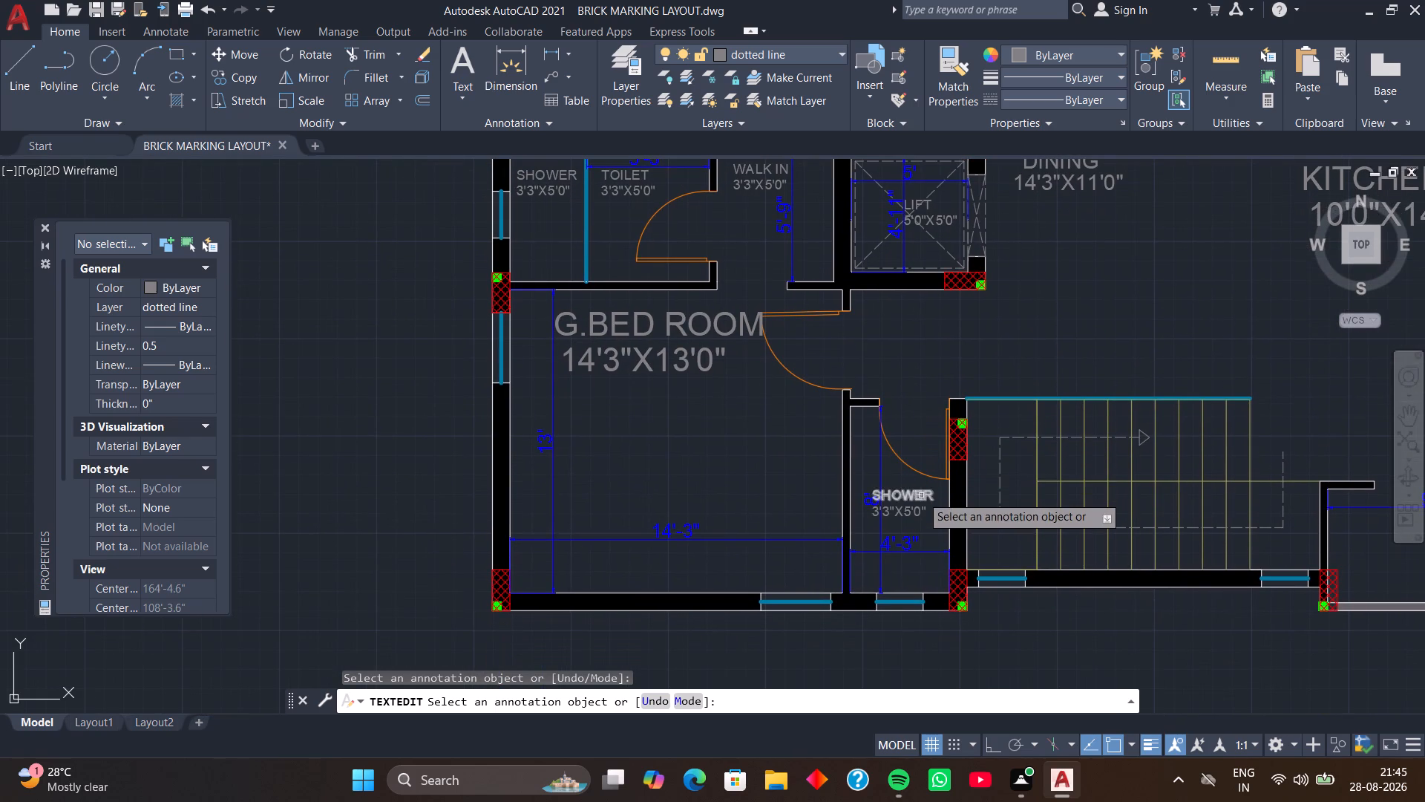
left_click(922, 496)
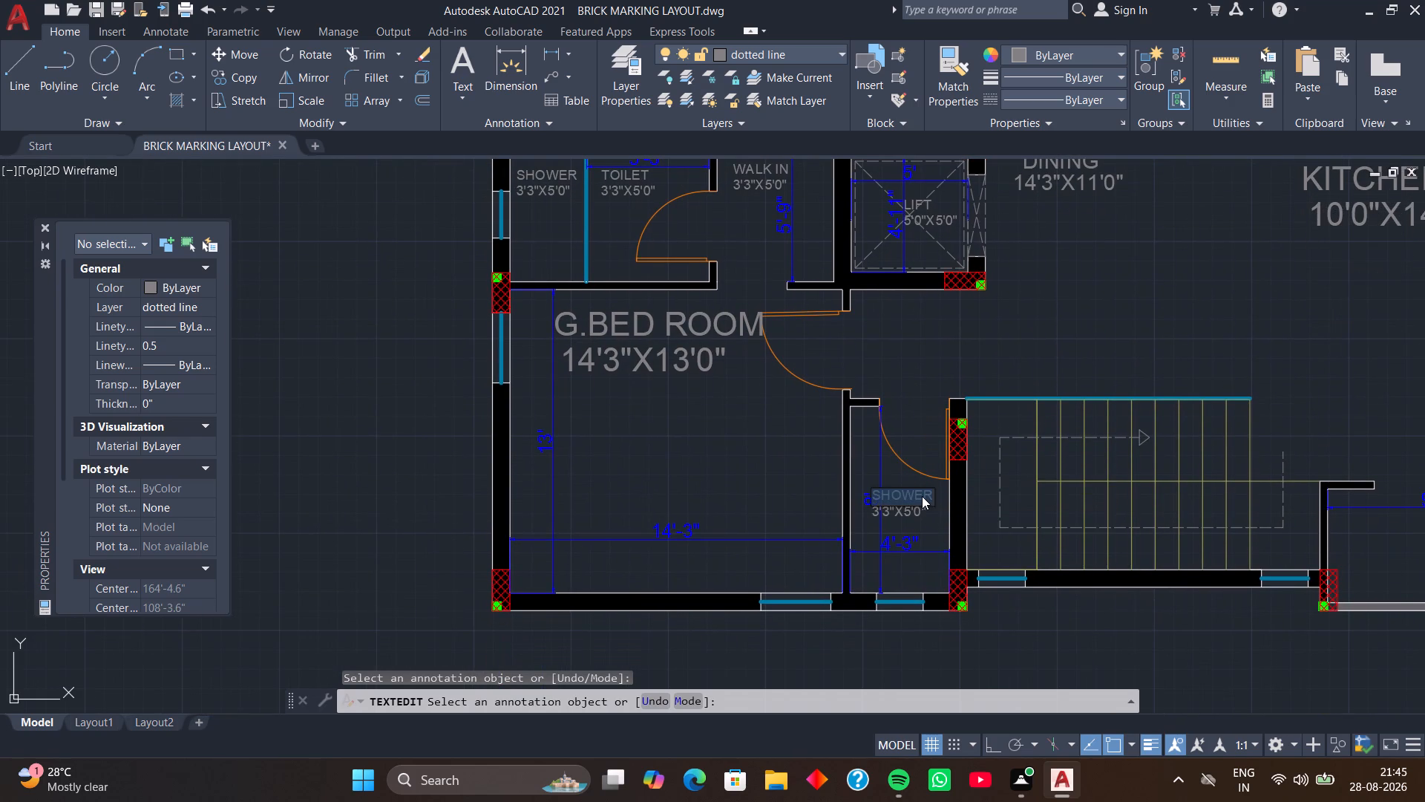
type("TOIL")
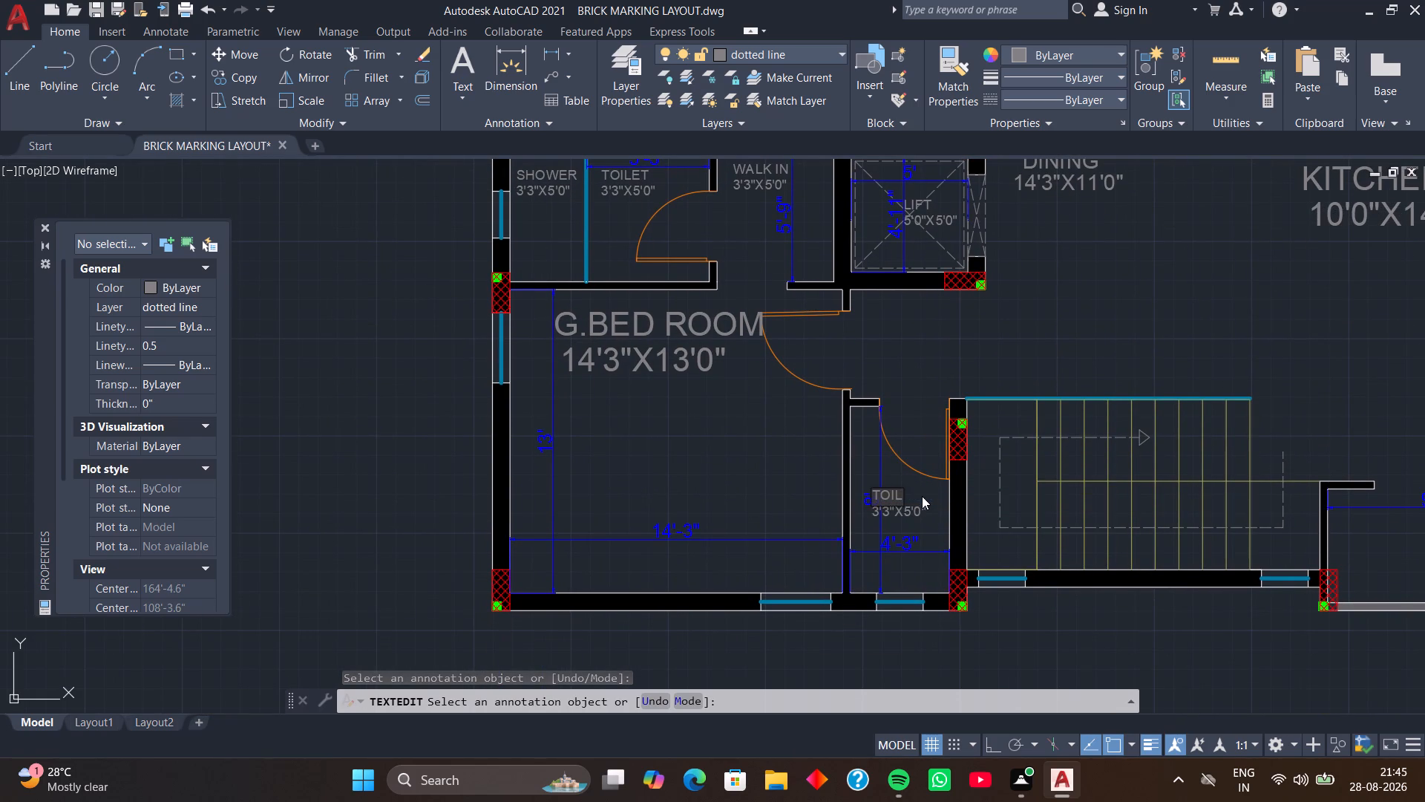
key("e")
key("t")
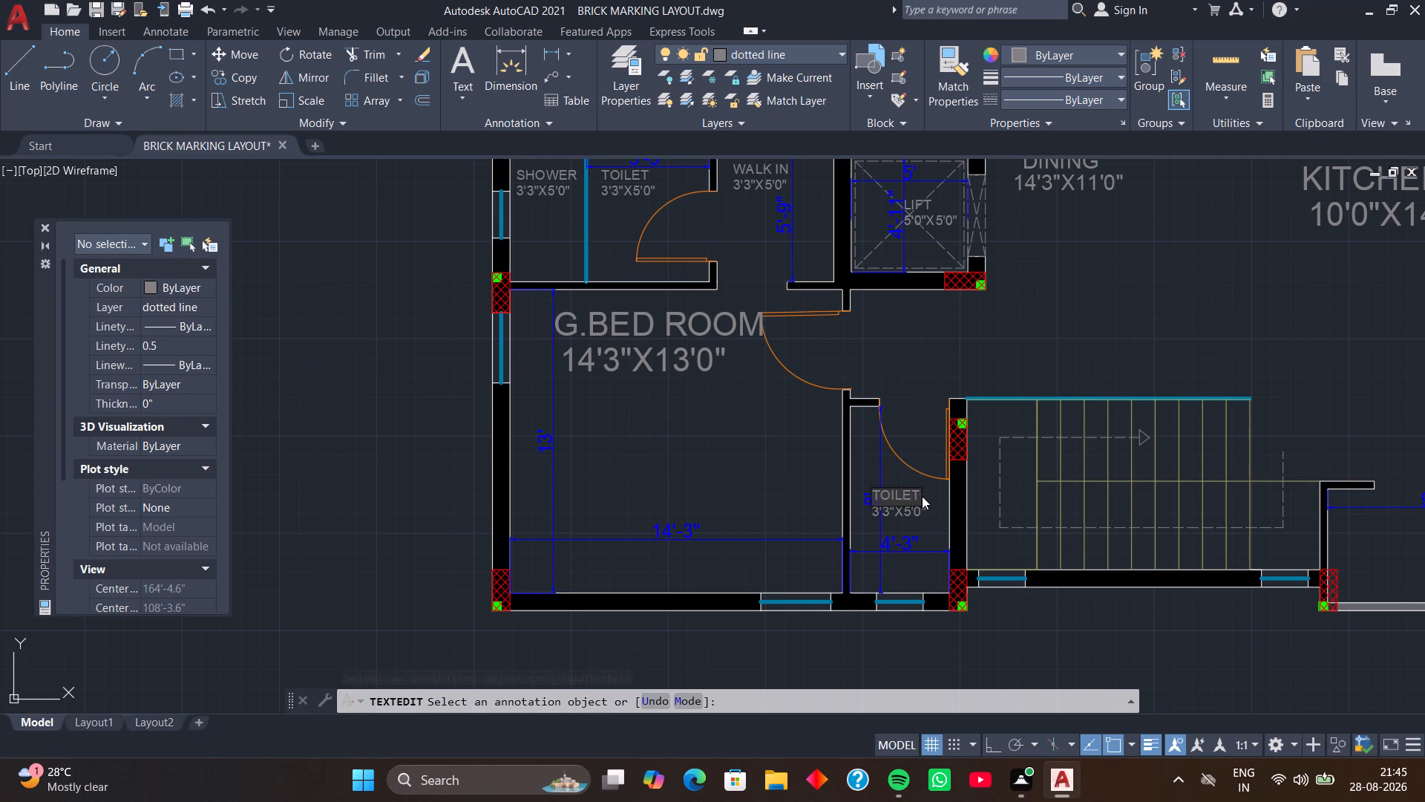
key("Return")
left_click(910, 512)
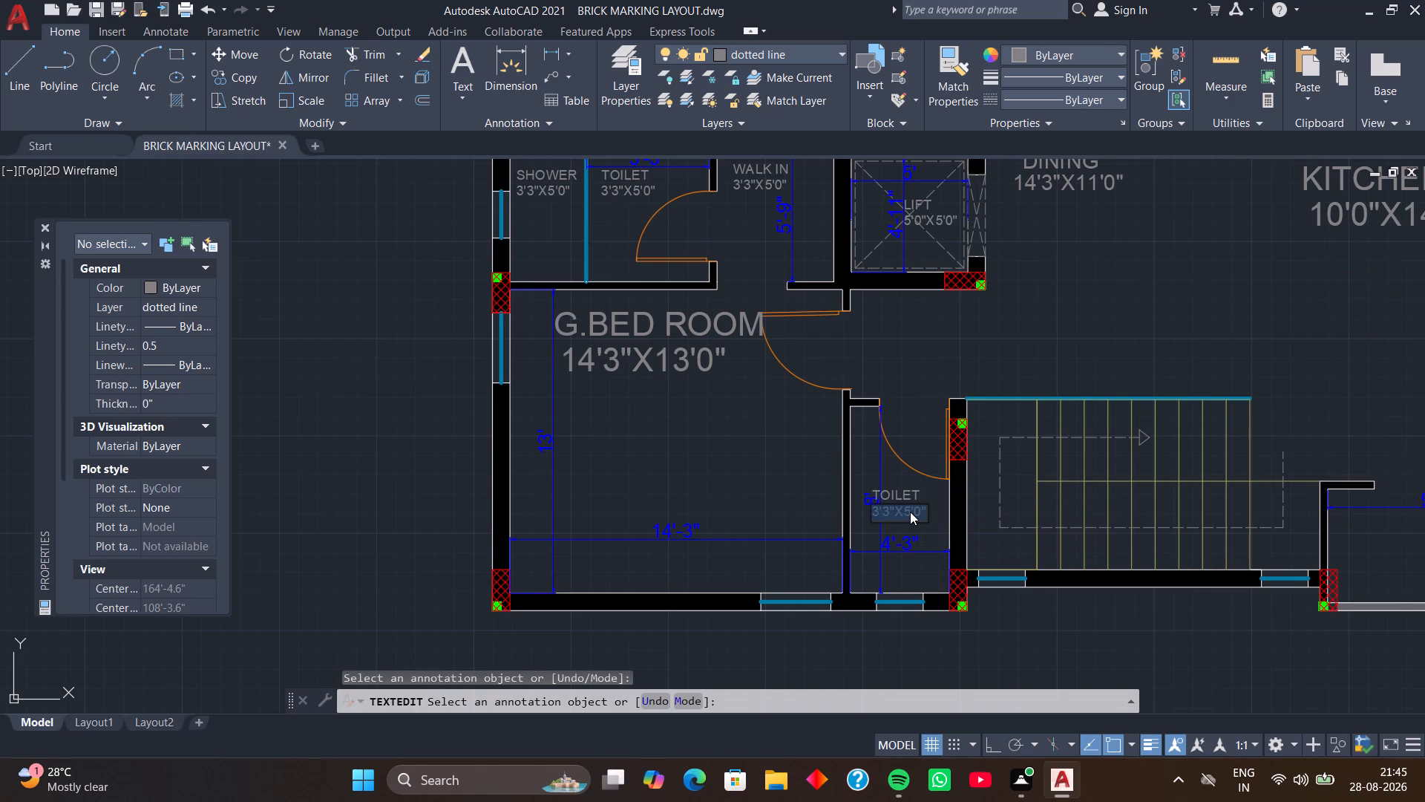
type("4'3\"X")
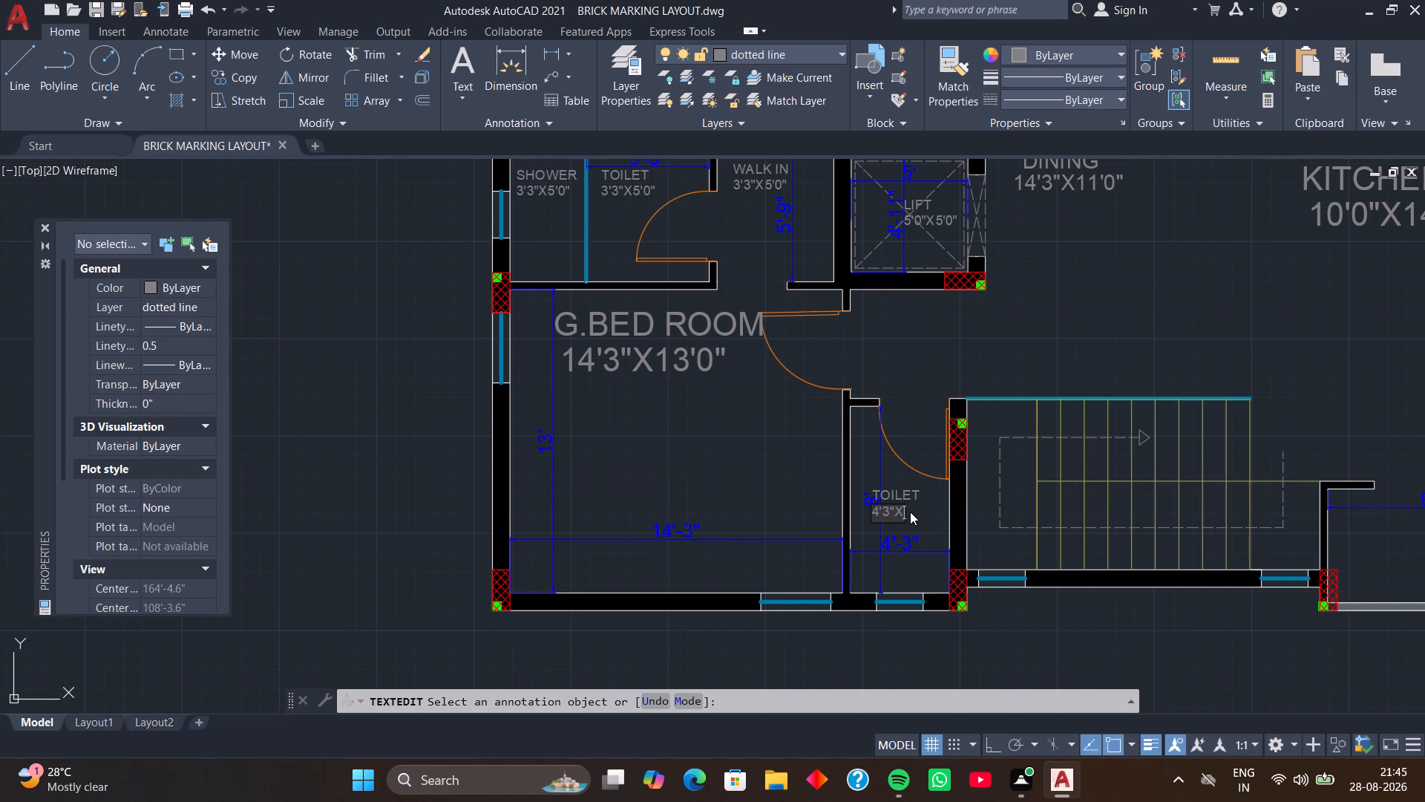
type("8'0\"")
key("Return")
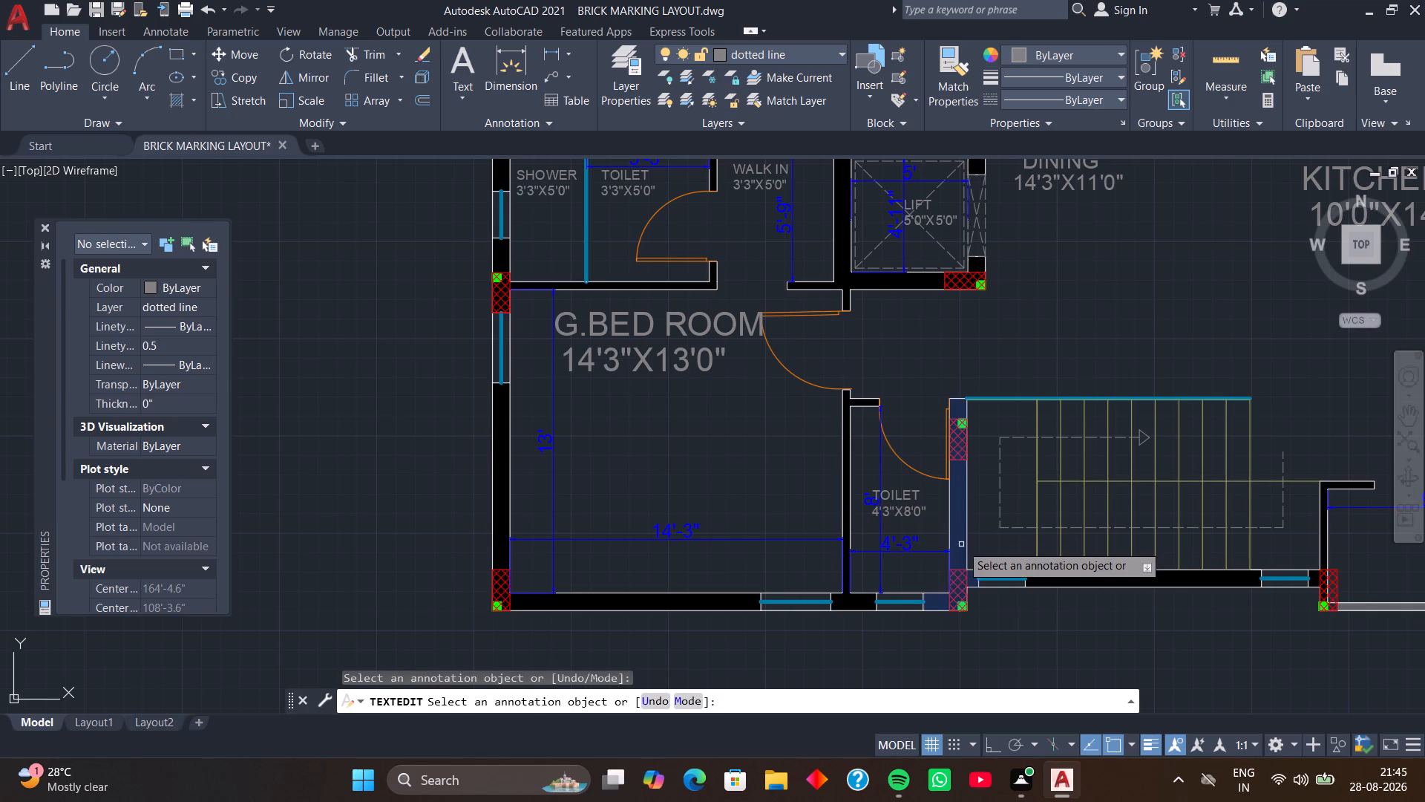
Rename the SHOWER label in the small room between the staircase and the outer steps as UTILITY.
middle_click_drag(1061, 617, 859, 545)
middle_click_drag(969, 561, 778, 552)
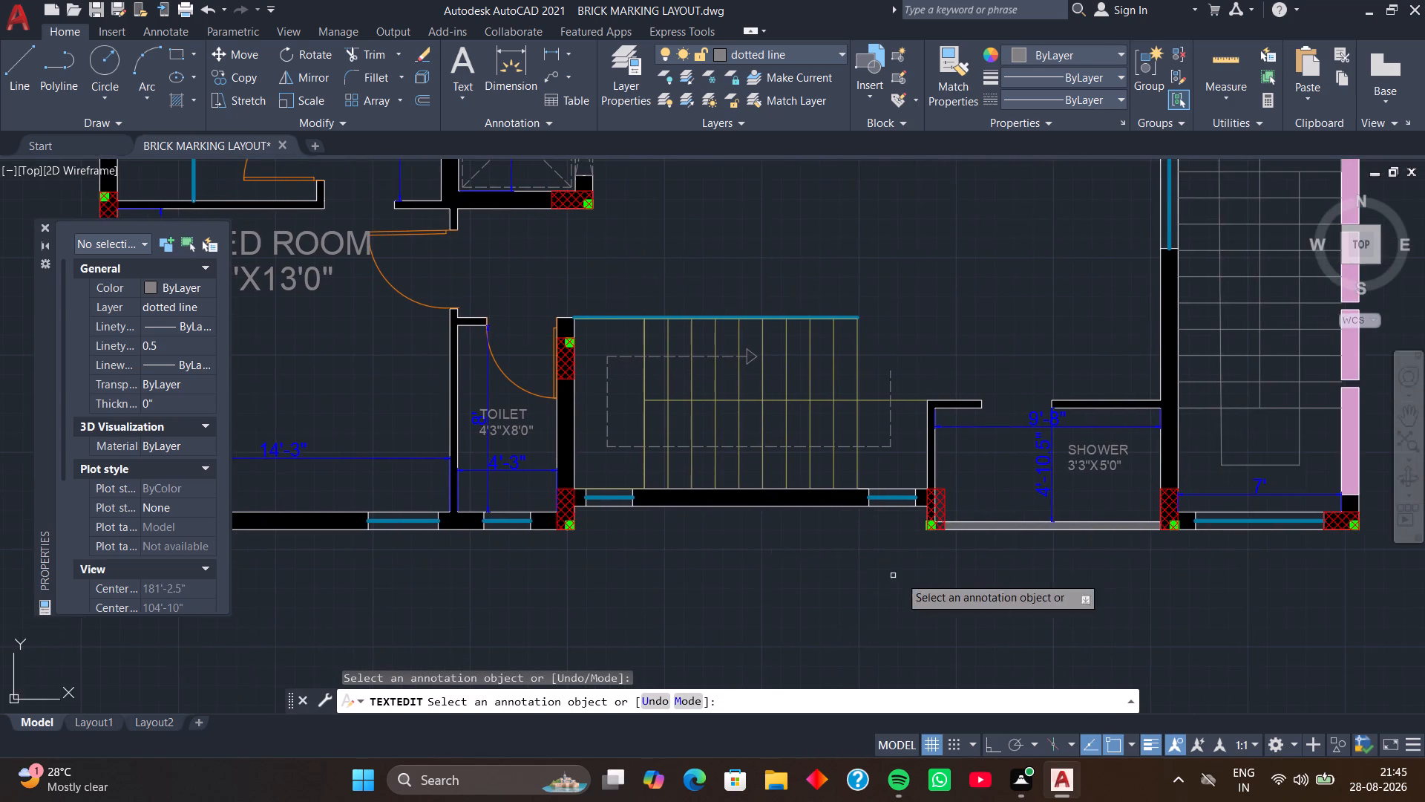
middle_click_drag(945, 576, 733, 563)
left_click(897, 440)
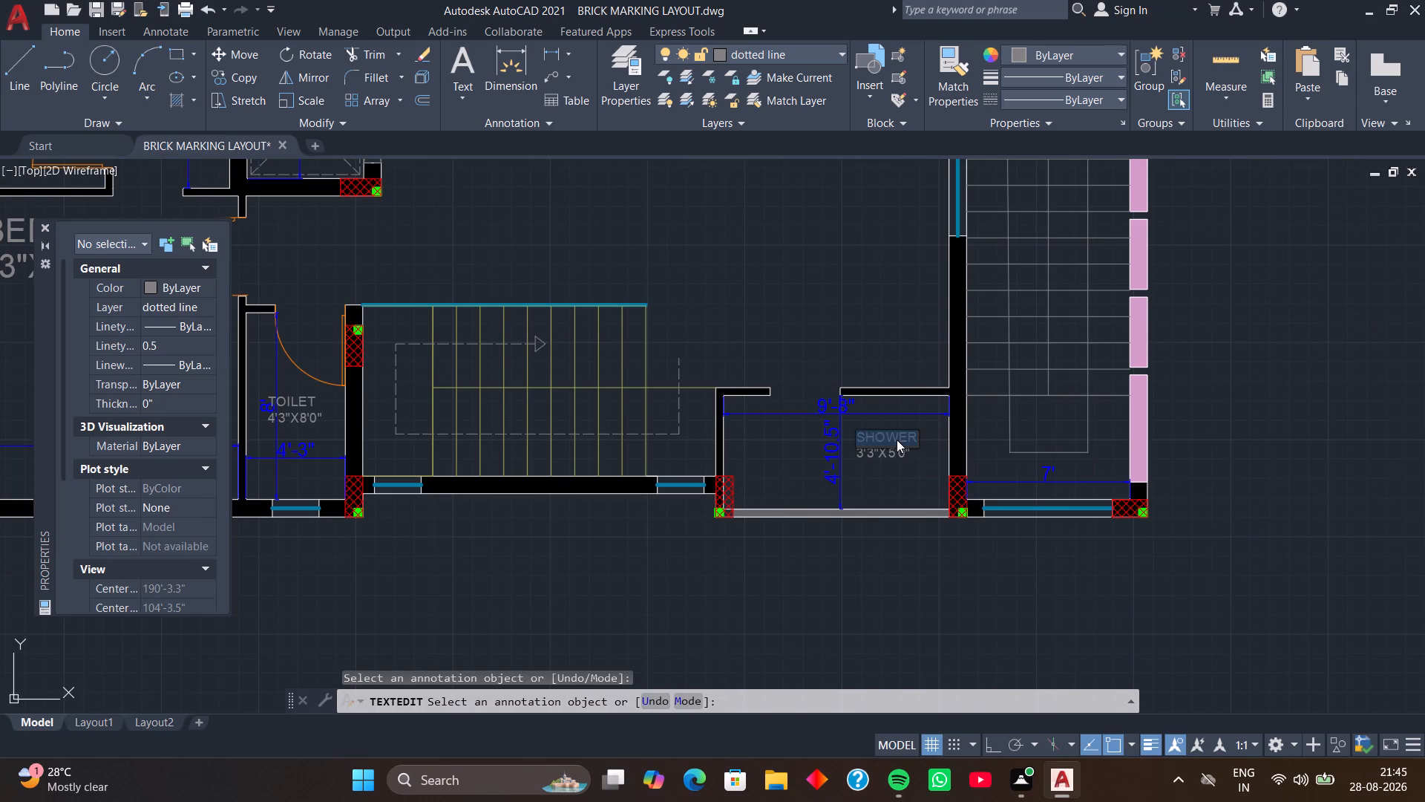
type("UTI")
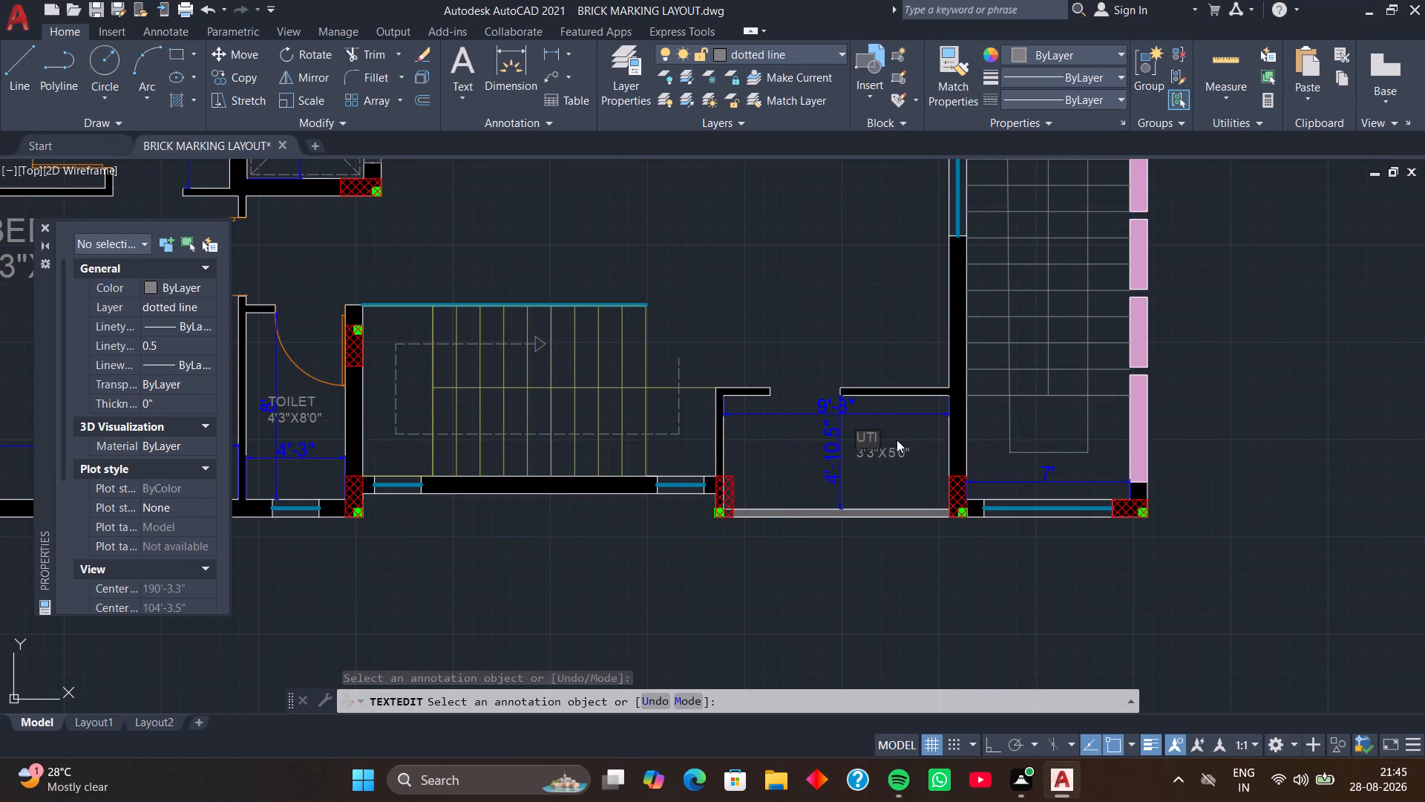
type("LYTI")
key("Return")
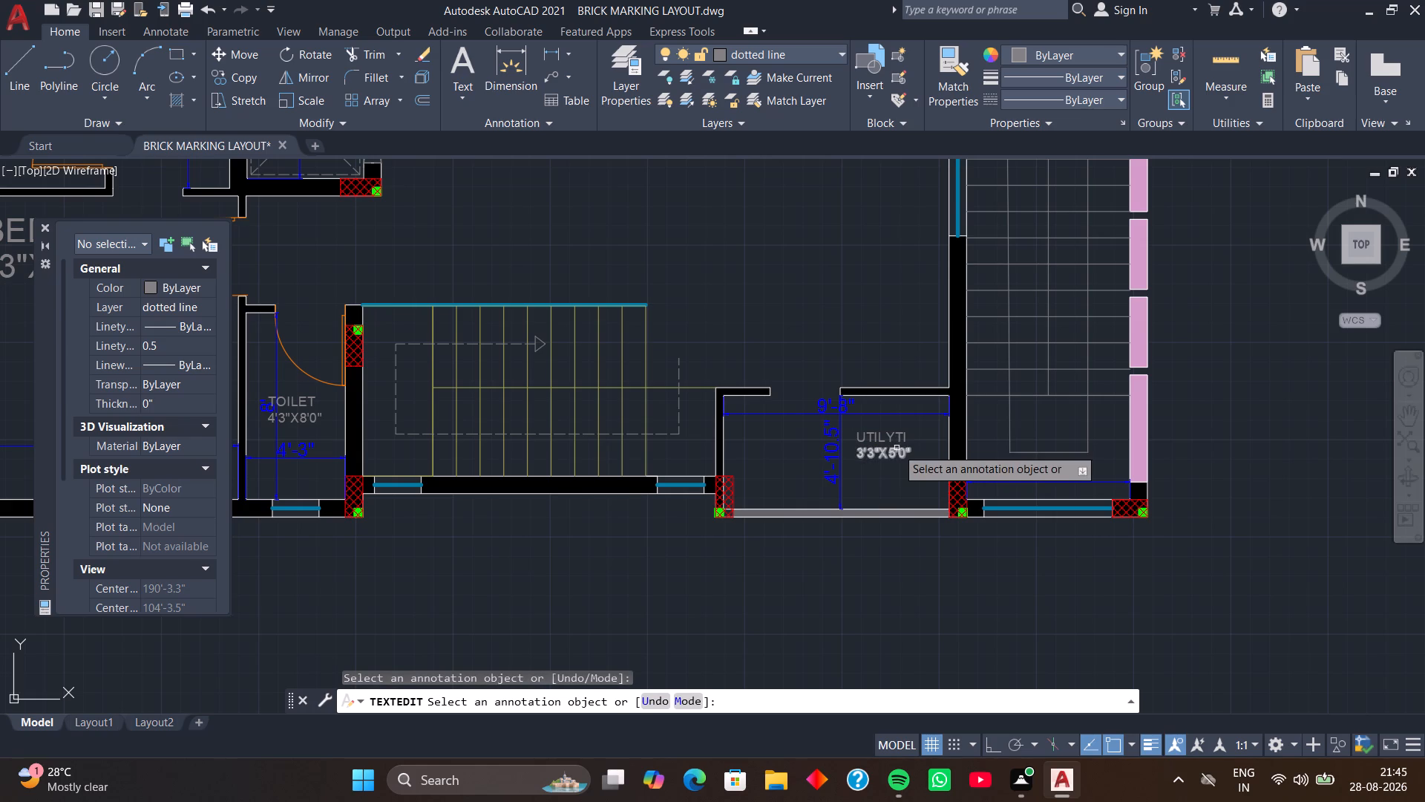
left_click(905, 438)
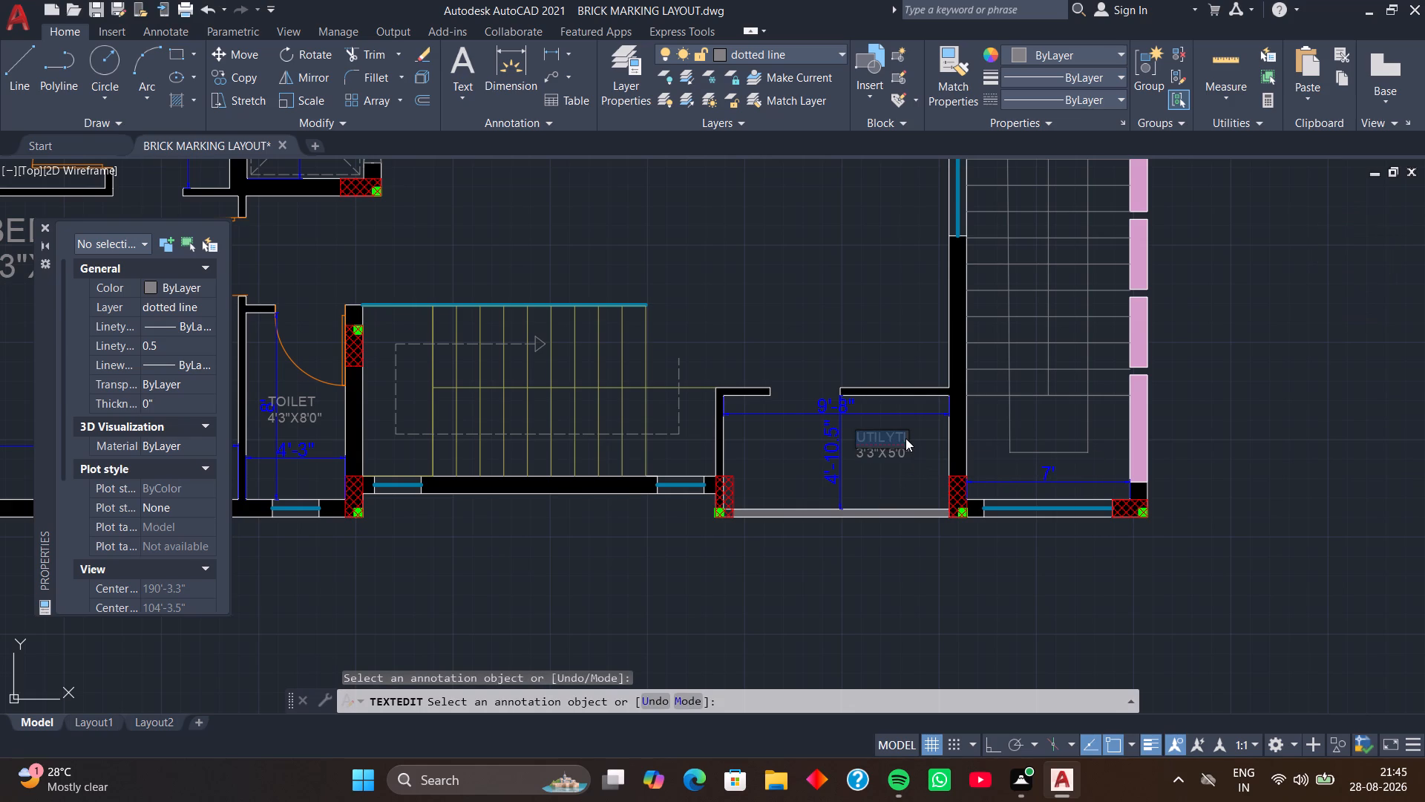
type("UTI")
type("LITY")
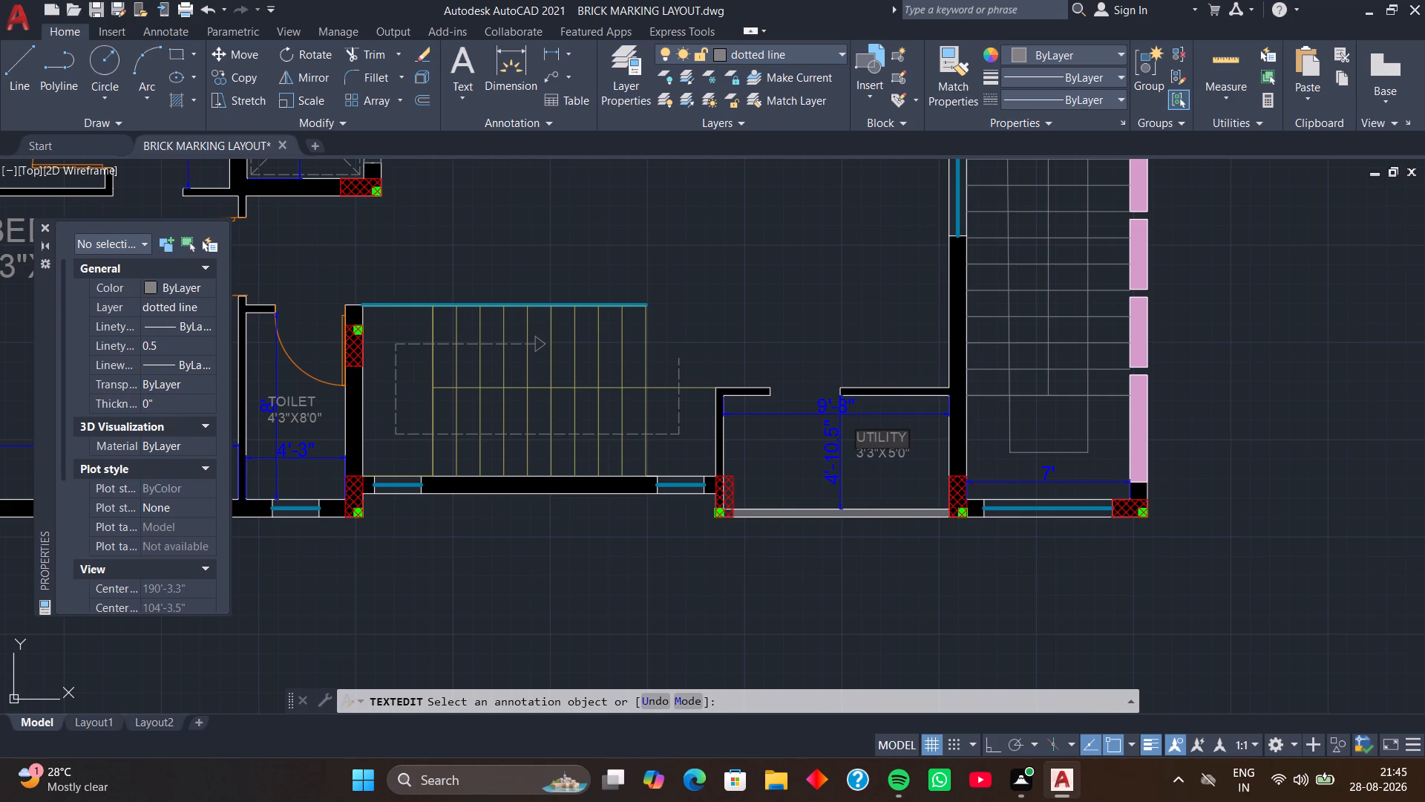
key("Return")
Set the size text under the UTILITY label to 9'8"X4'10.5".
left_click(908, 452)
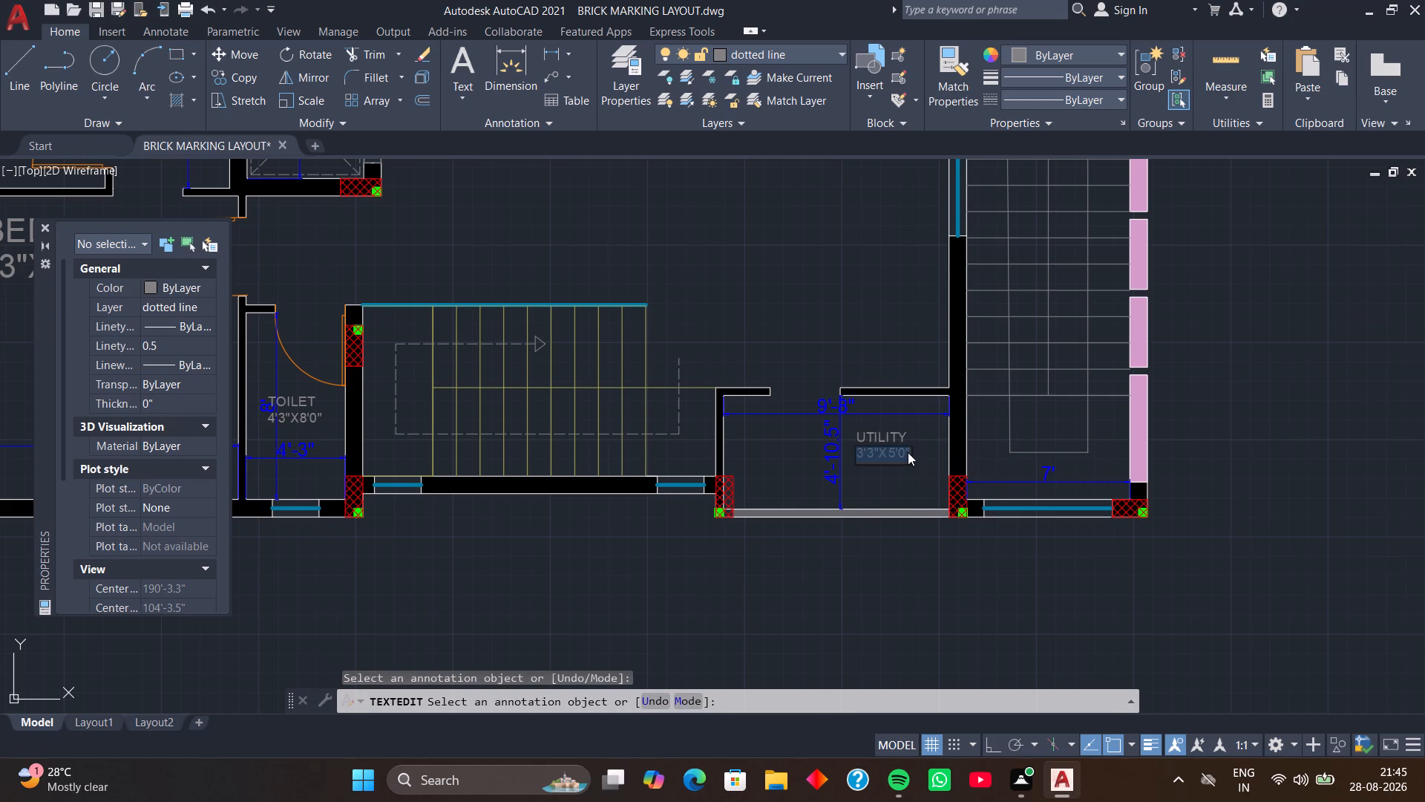
key("9")
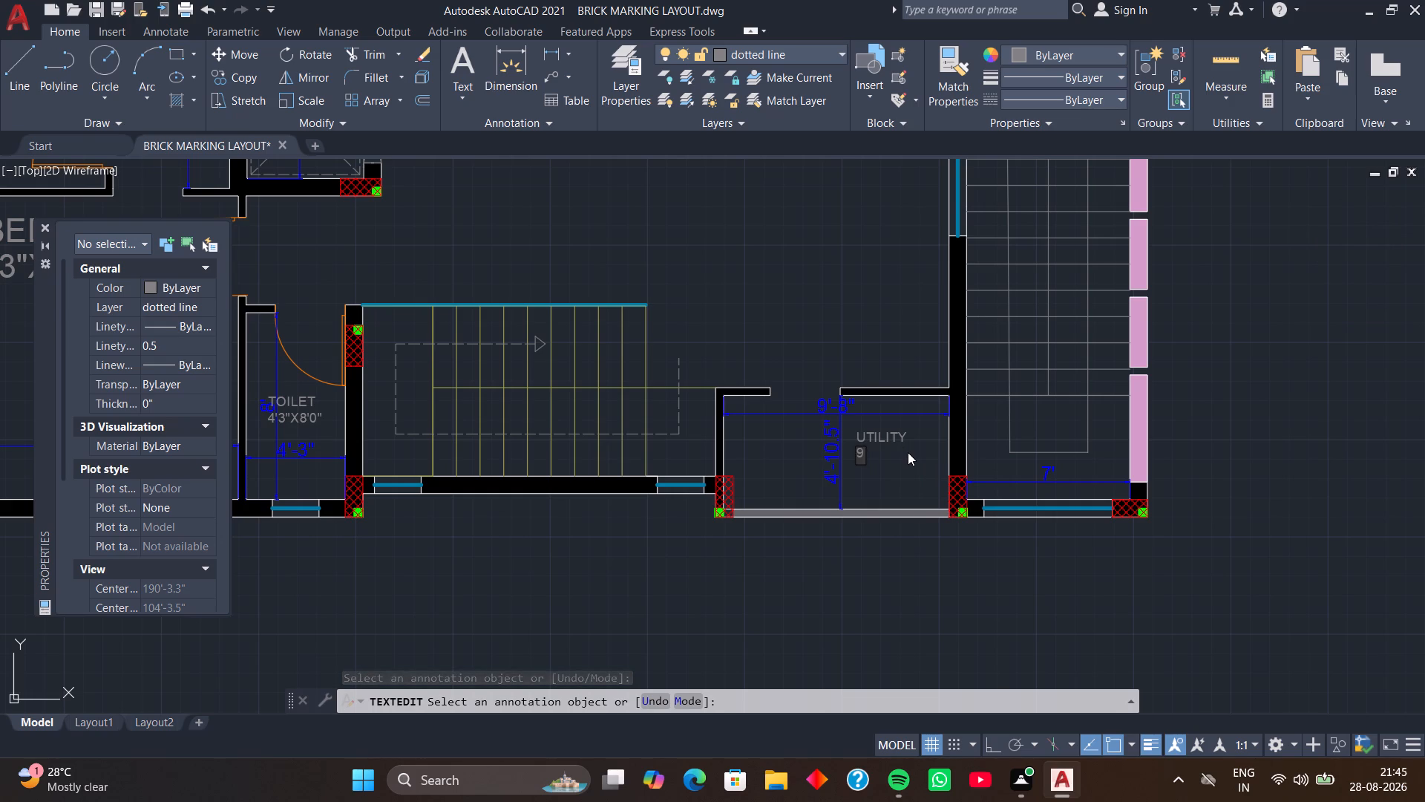
key("apostrophe")
type("8\"")
key("x")
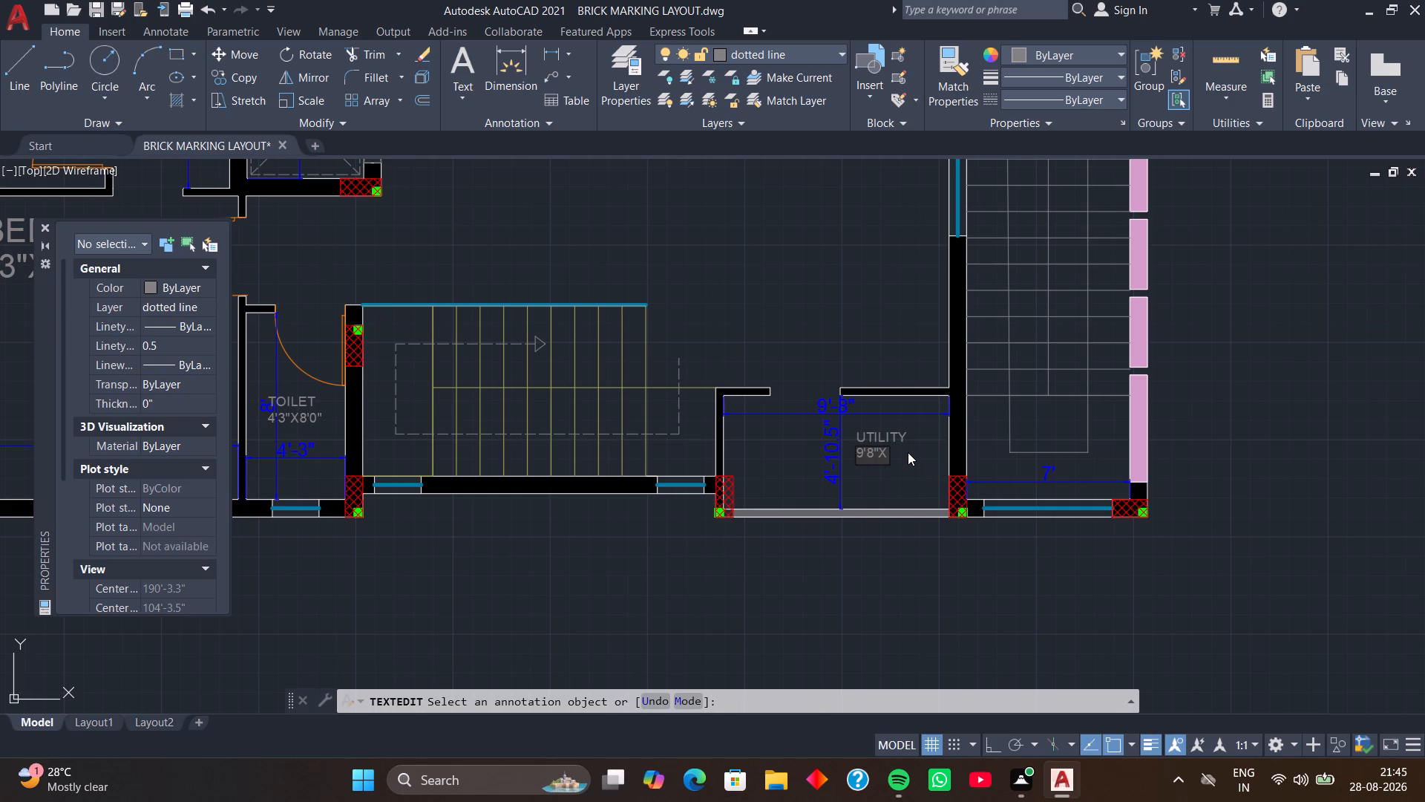
key("4")
key("apostrophe")
type("10.5\"")
key("Return")
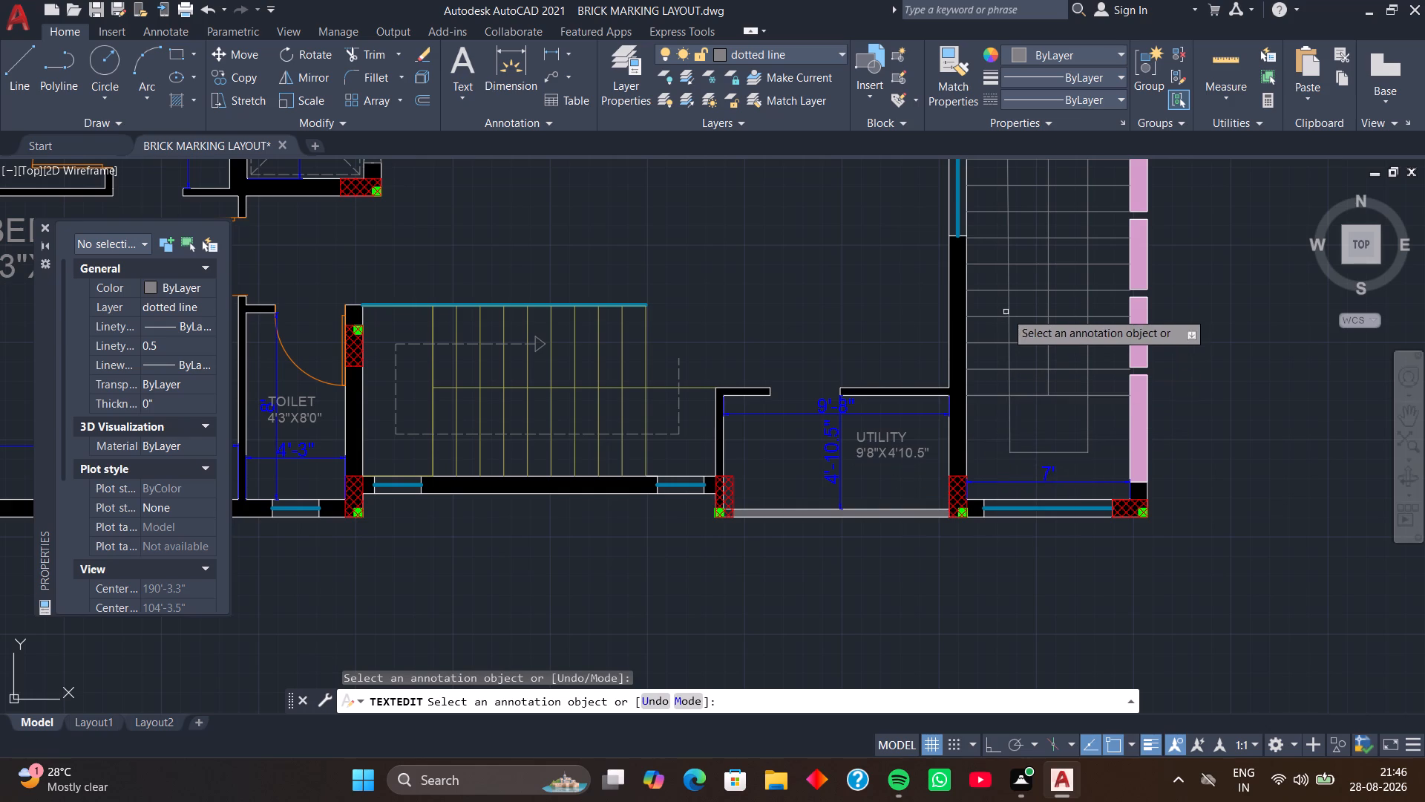
Rename the SHOWER label outside the railing below the entrance porch as GLASS RAILING WITH 6" WALL.
middle_click_drag(1035, 297, 891, 459)
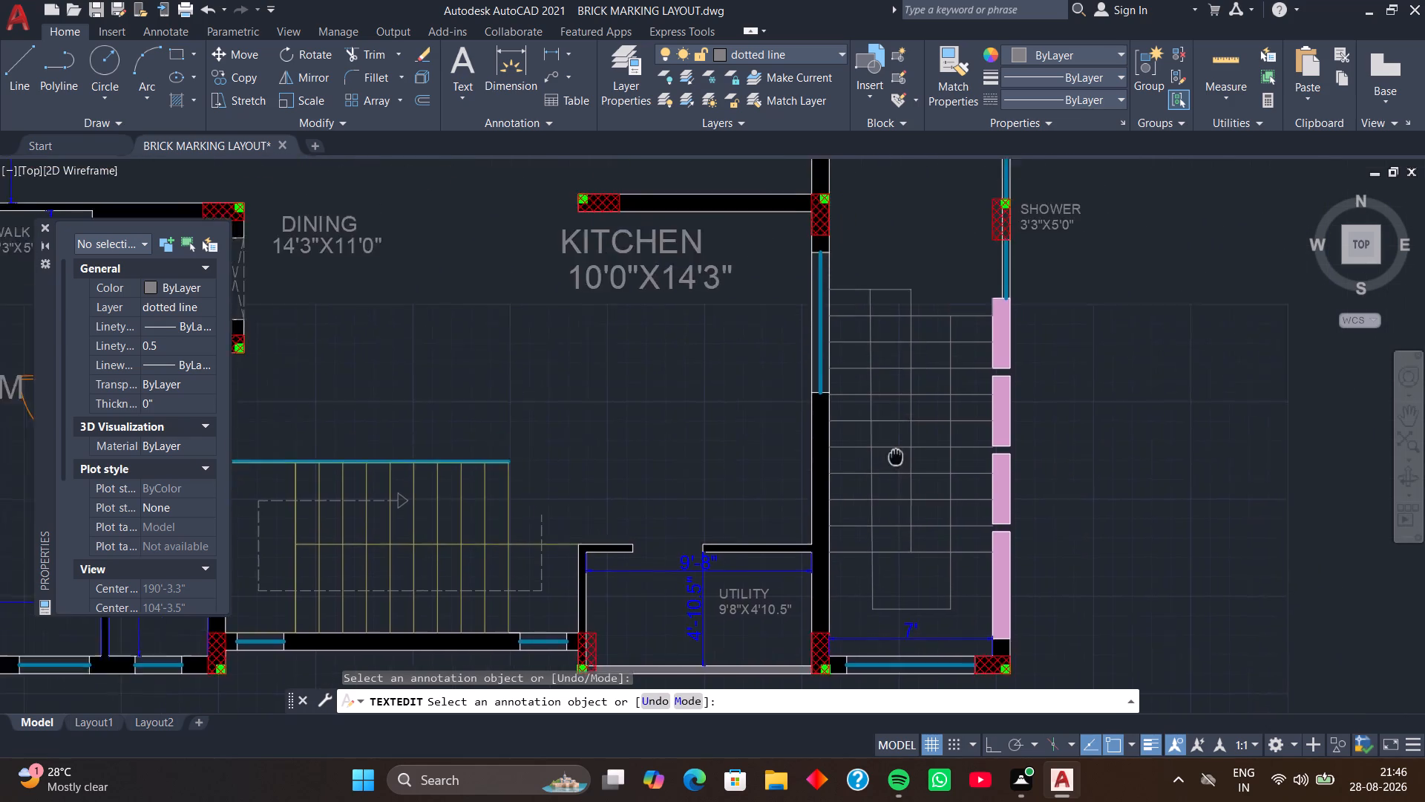
middle_click_drag(891, 459, 832, 510)
middle_click_drag(998, 270, 979, 368)
left_click(979, 369)
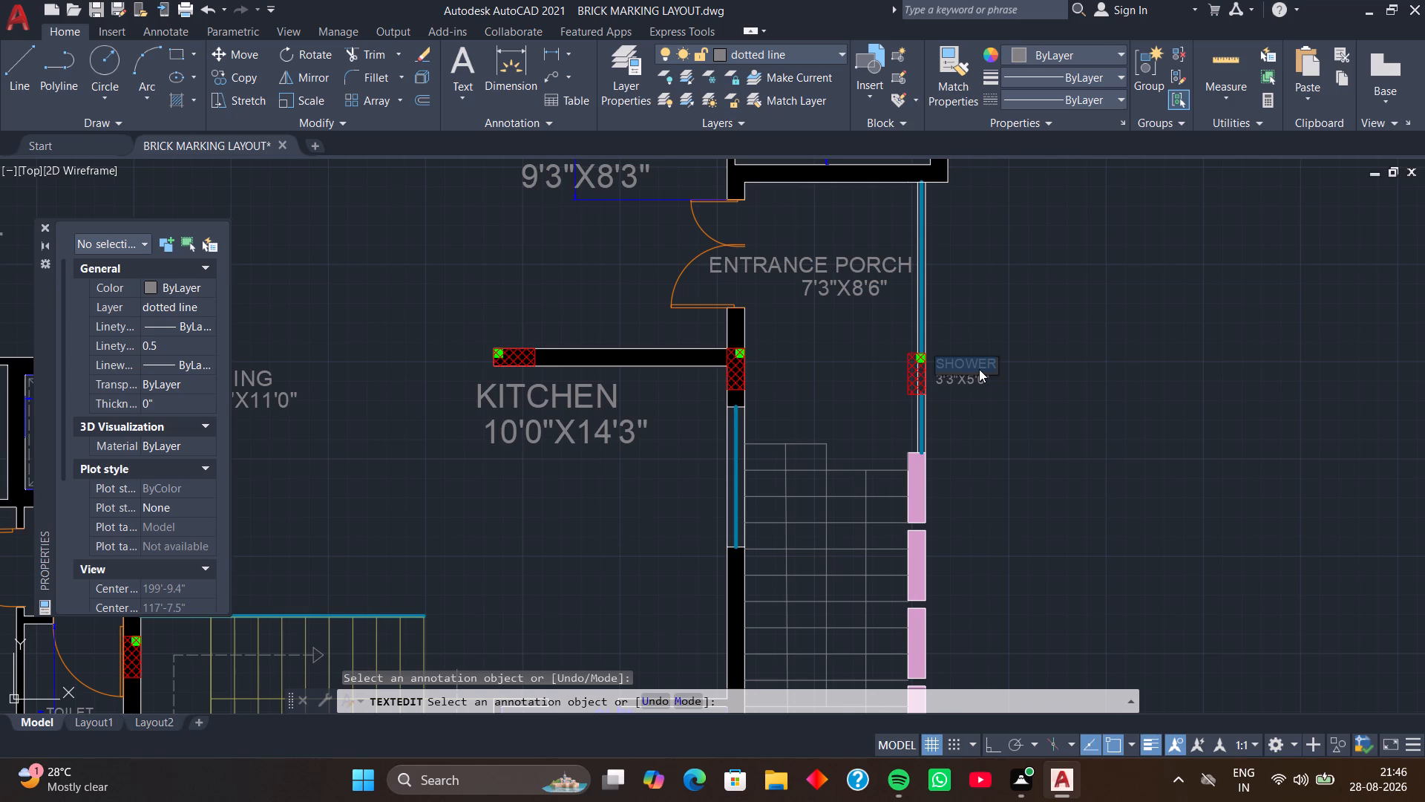
type("GLASS")
key("space")
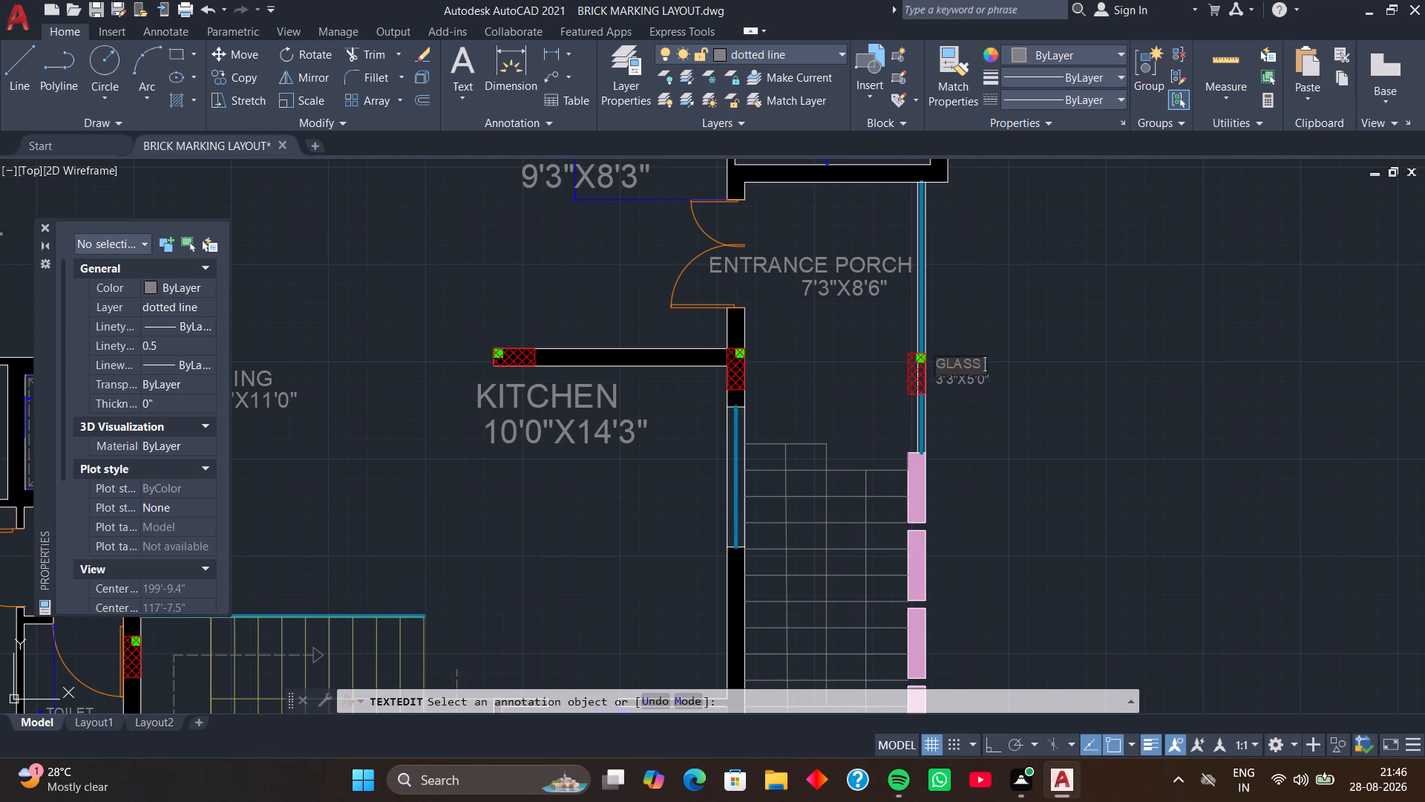
type("RA")
type("ILING")
key("space")
type("WITH")
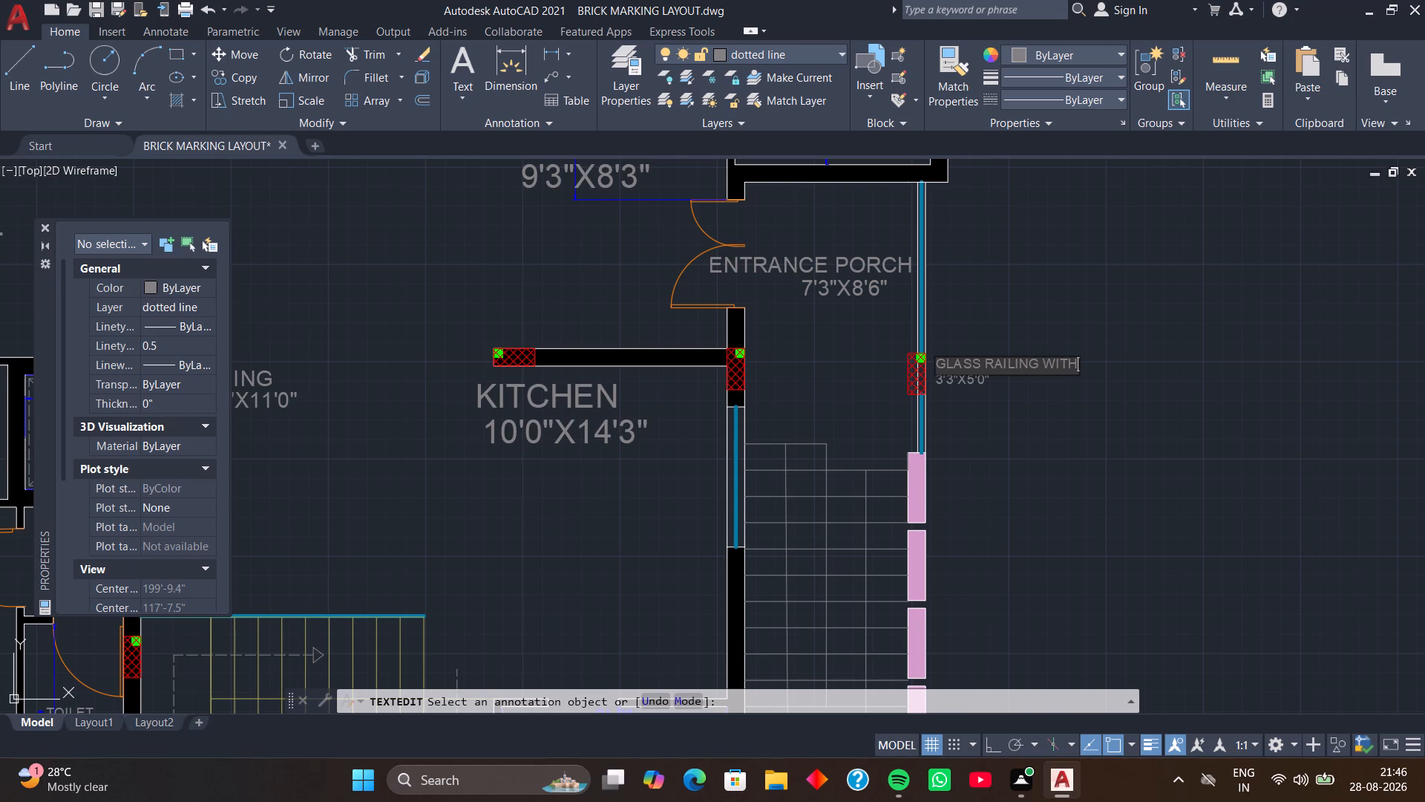
key("space")
type("6")
key("shift+quotedbl")
key("space")
type("WALL")
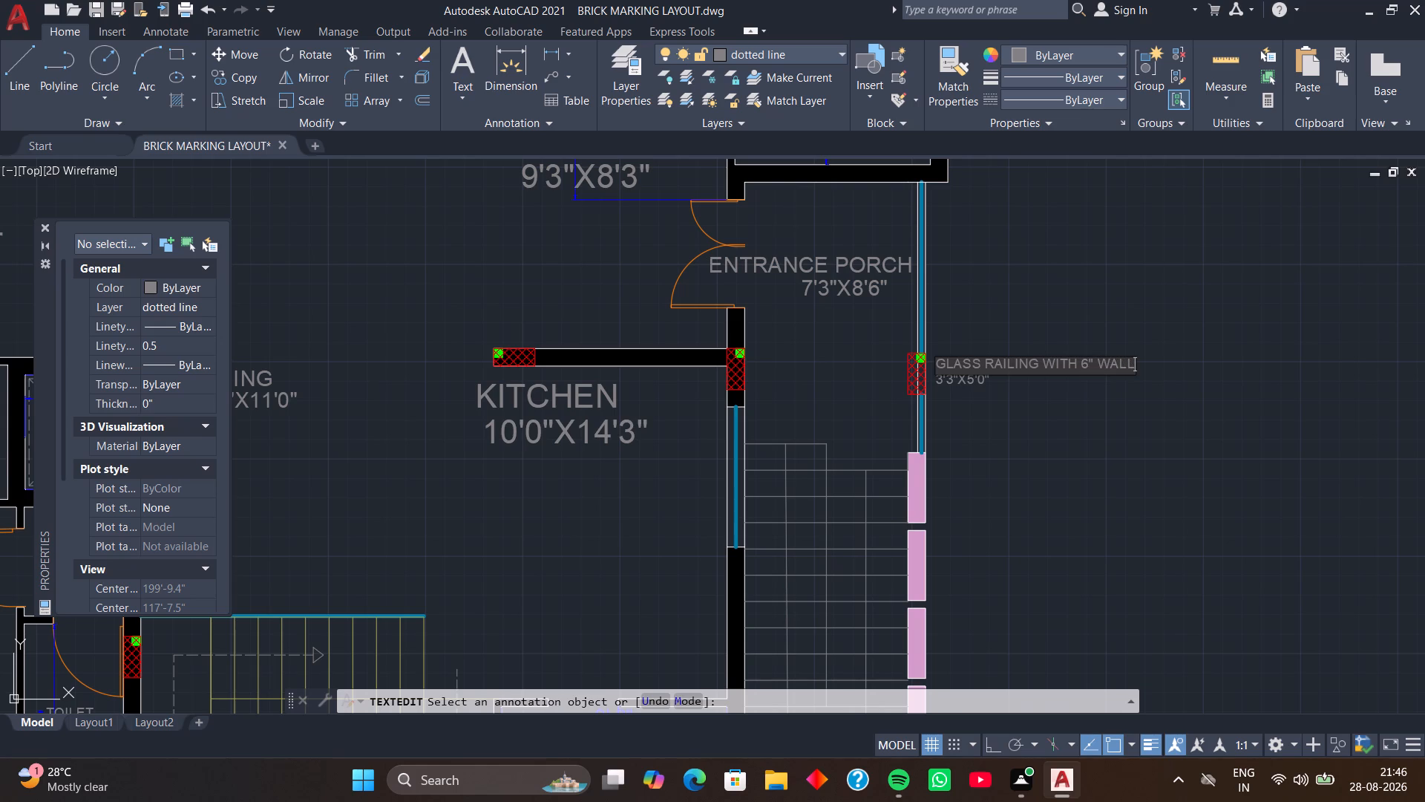
key("Return")
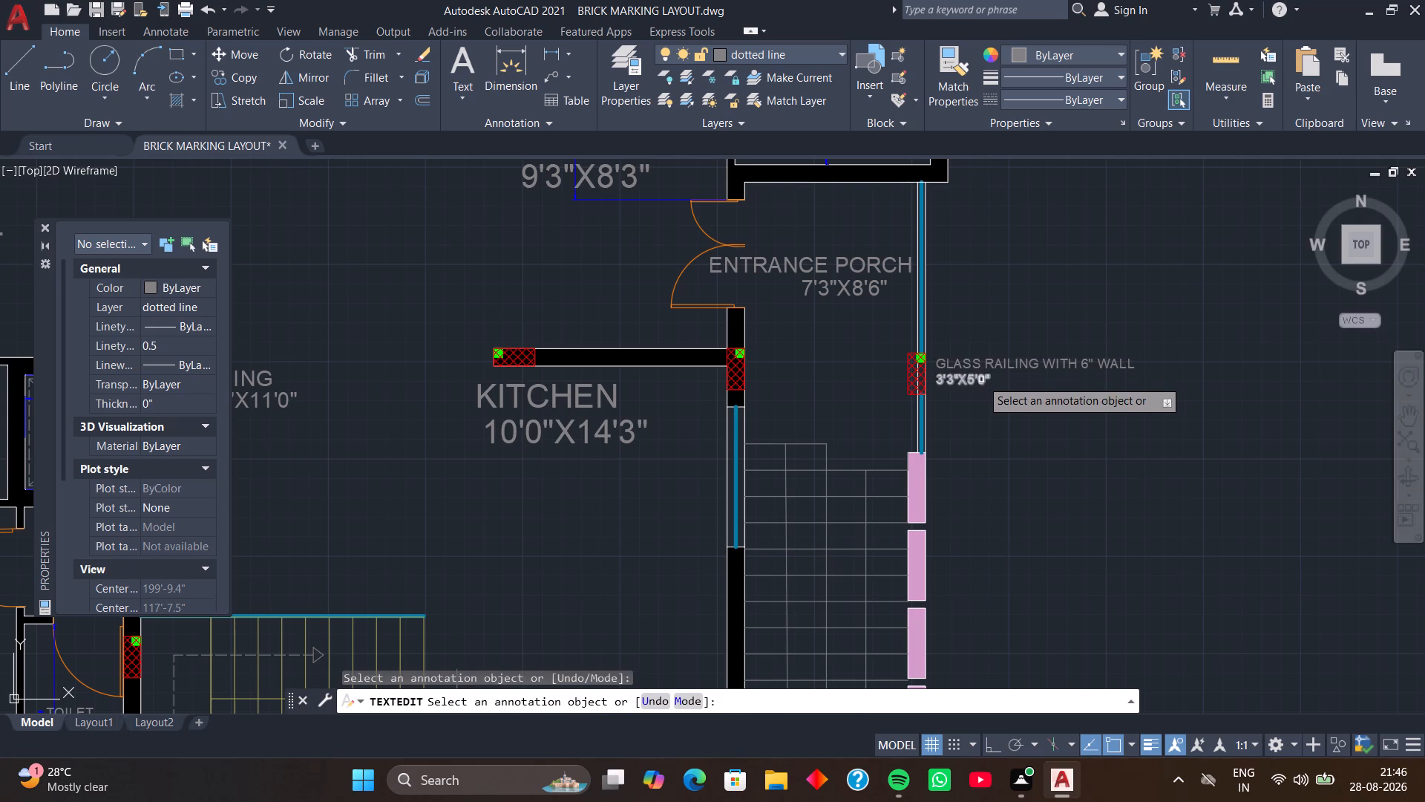
Clear the size text under the GLASS RAILING WITH 6" WALL label and finish text editing.
left_click(981, 379)
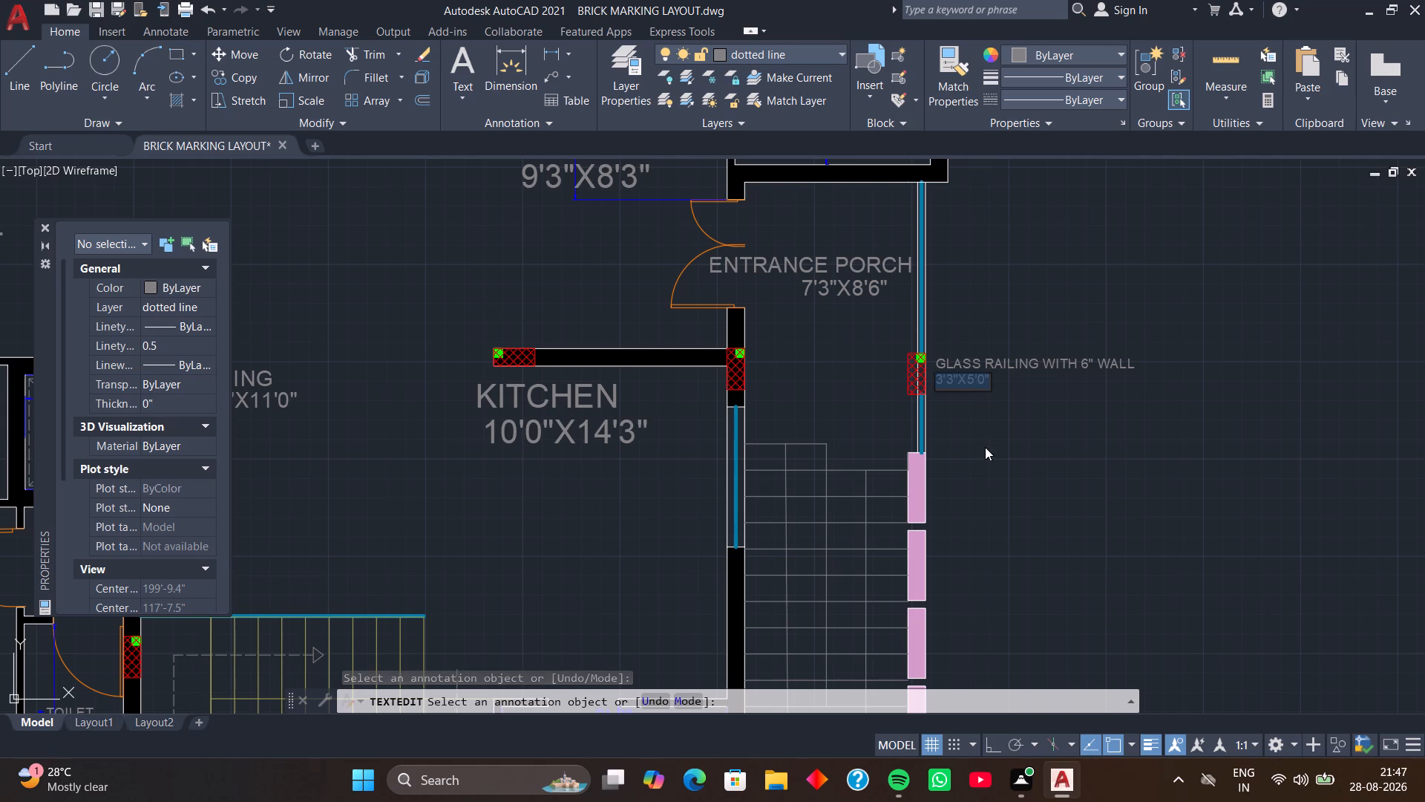
key("Delete")
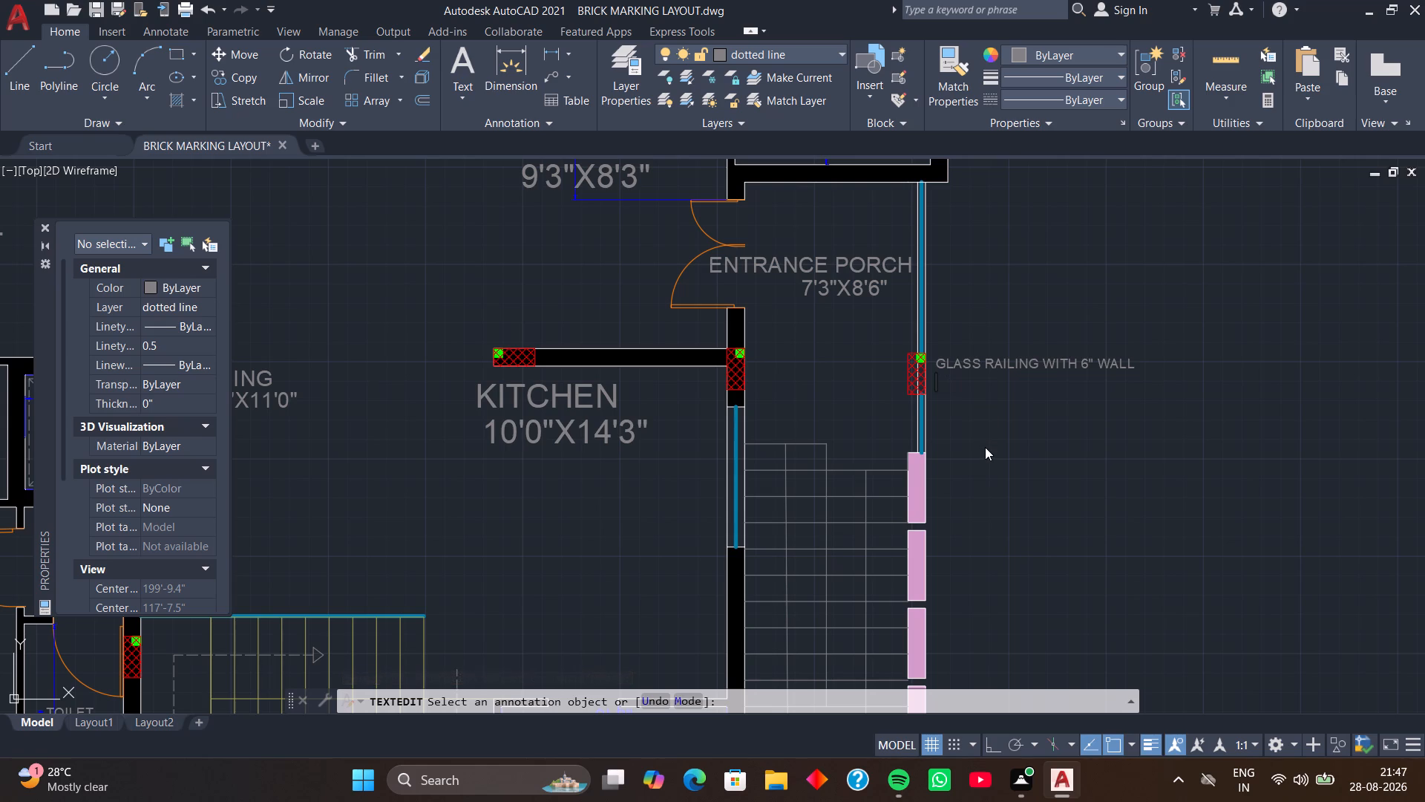
key("Escape")
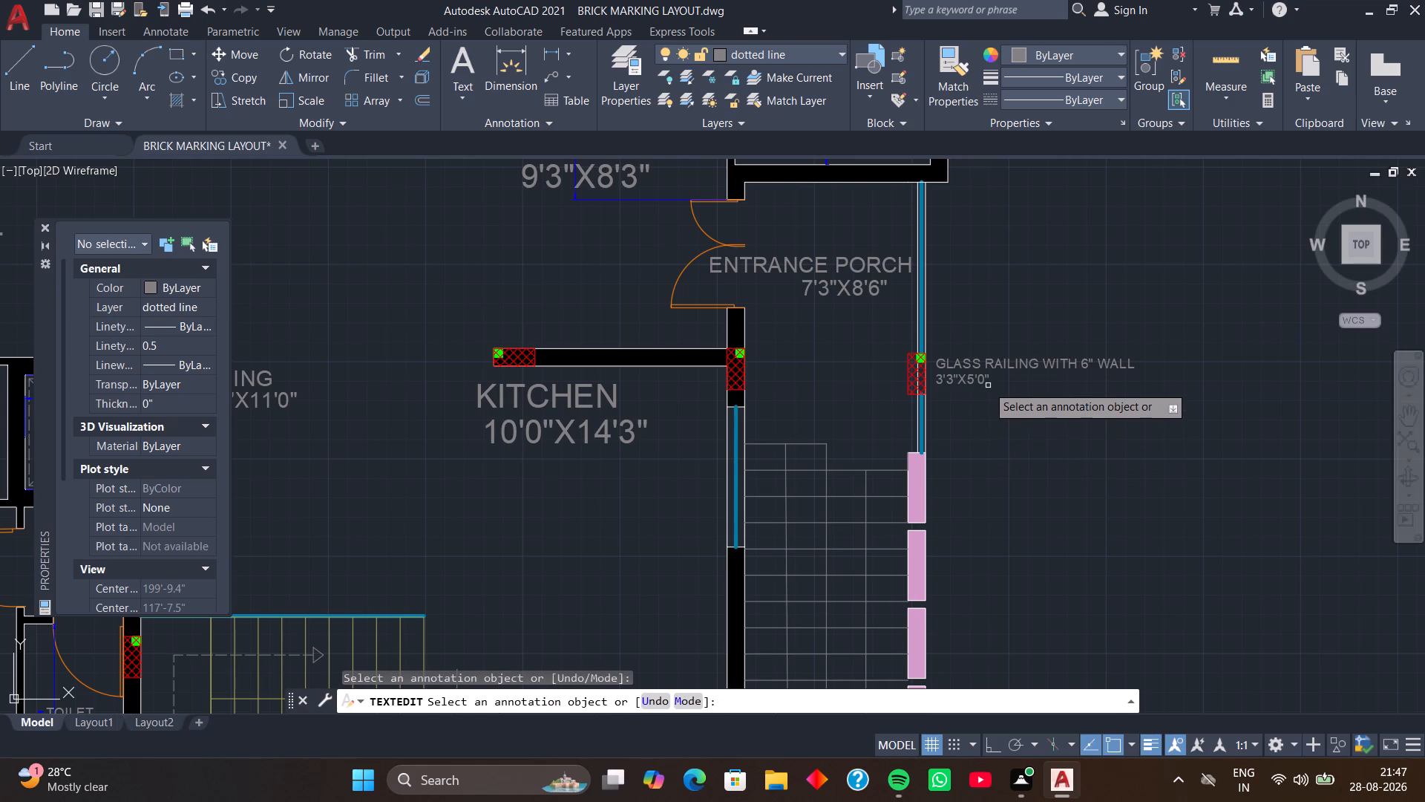
left_click(977, 379)
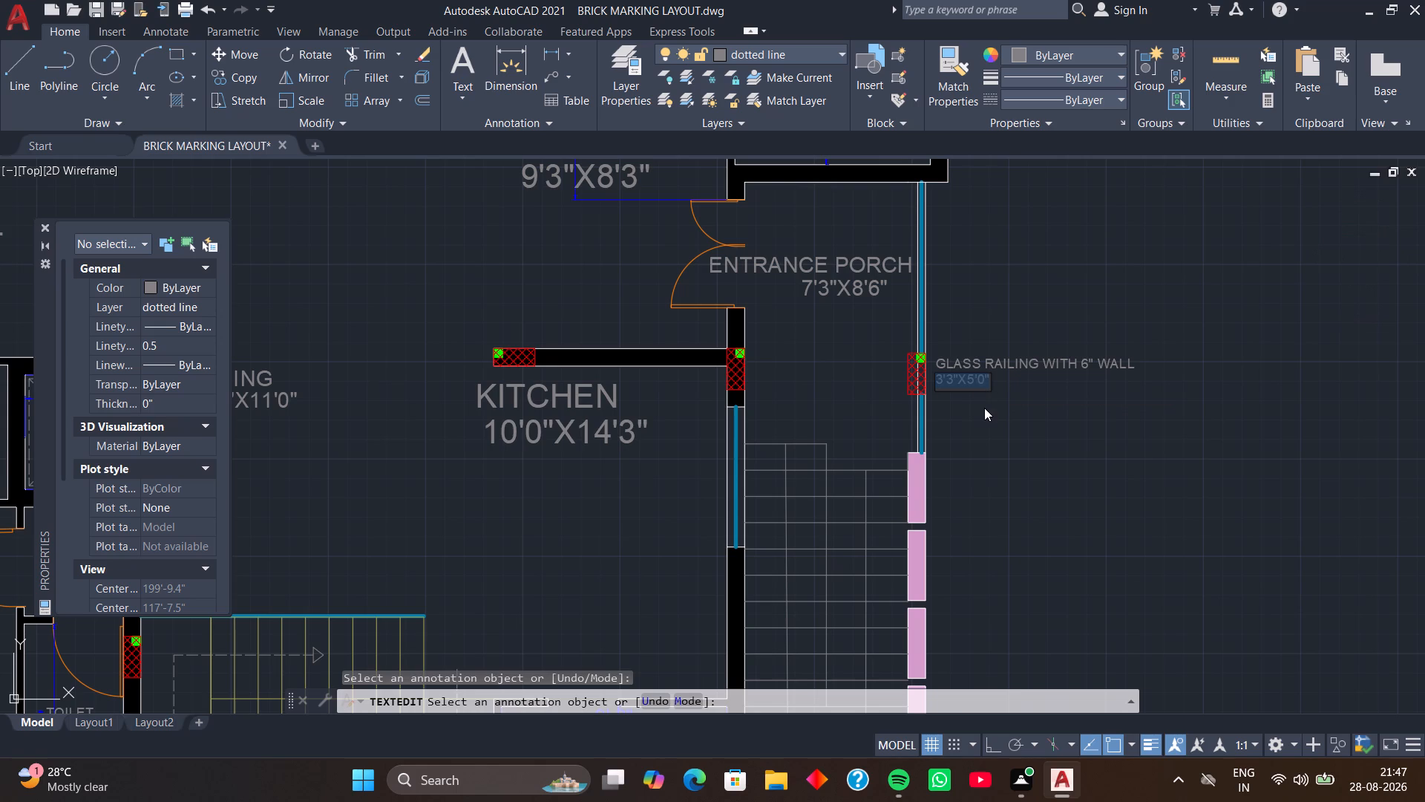
key("Delete")
key("space")
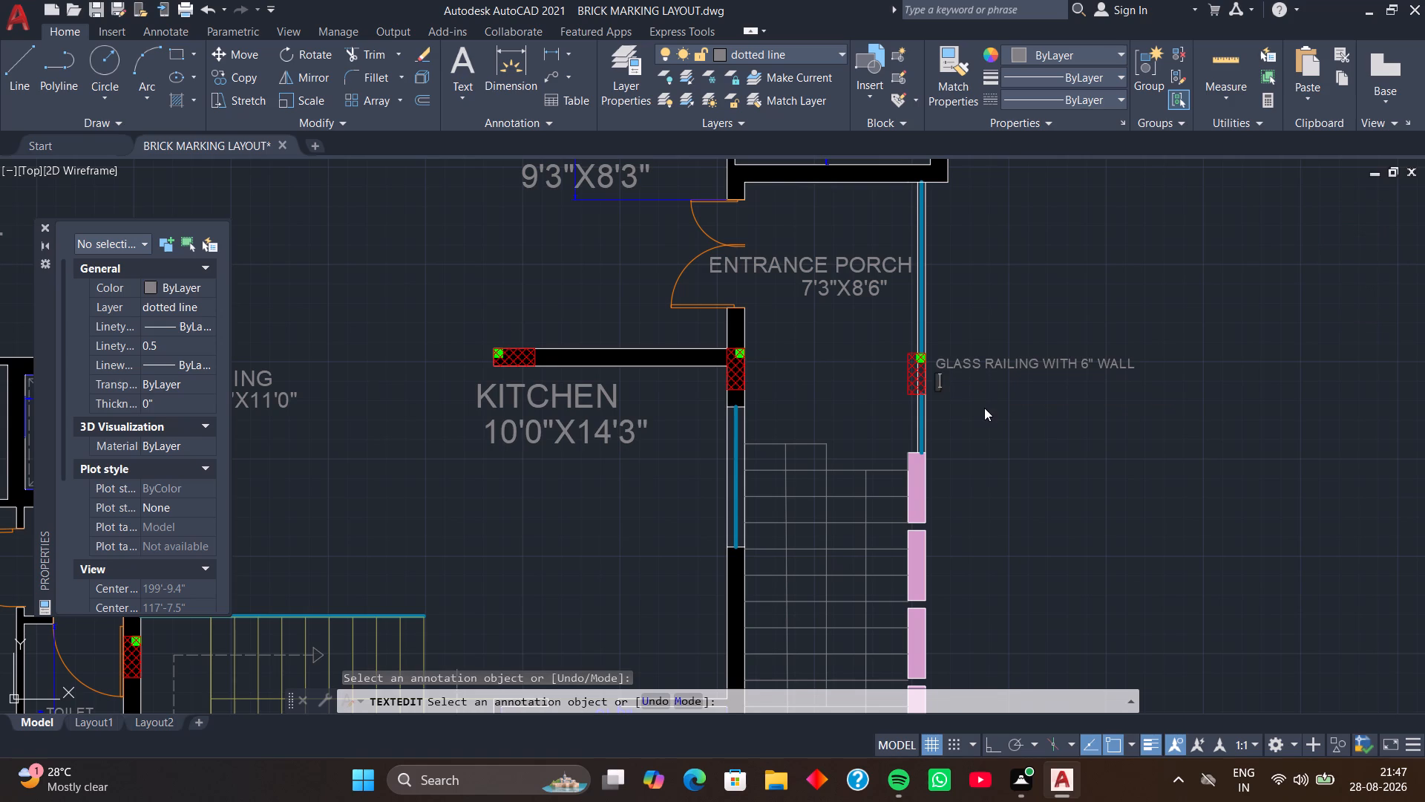
key("Return")
scroll(977, 451, "down", 1)
middle_click_drag(977, 473, 969, 437)
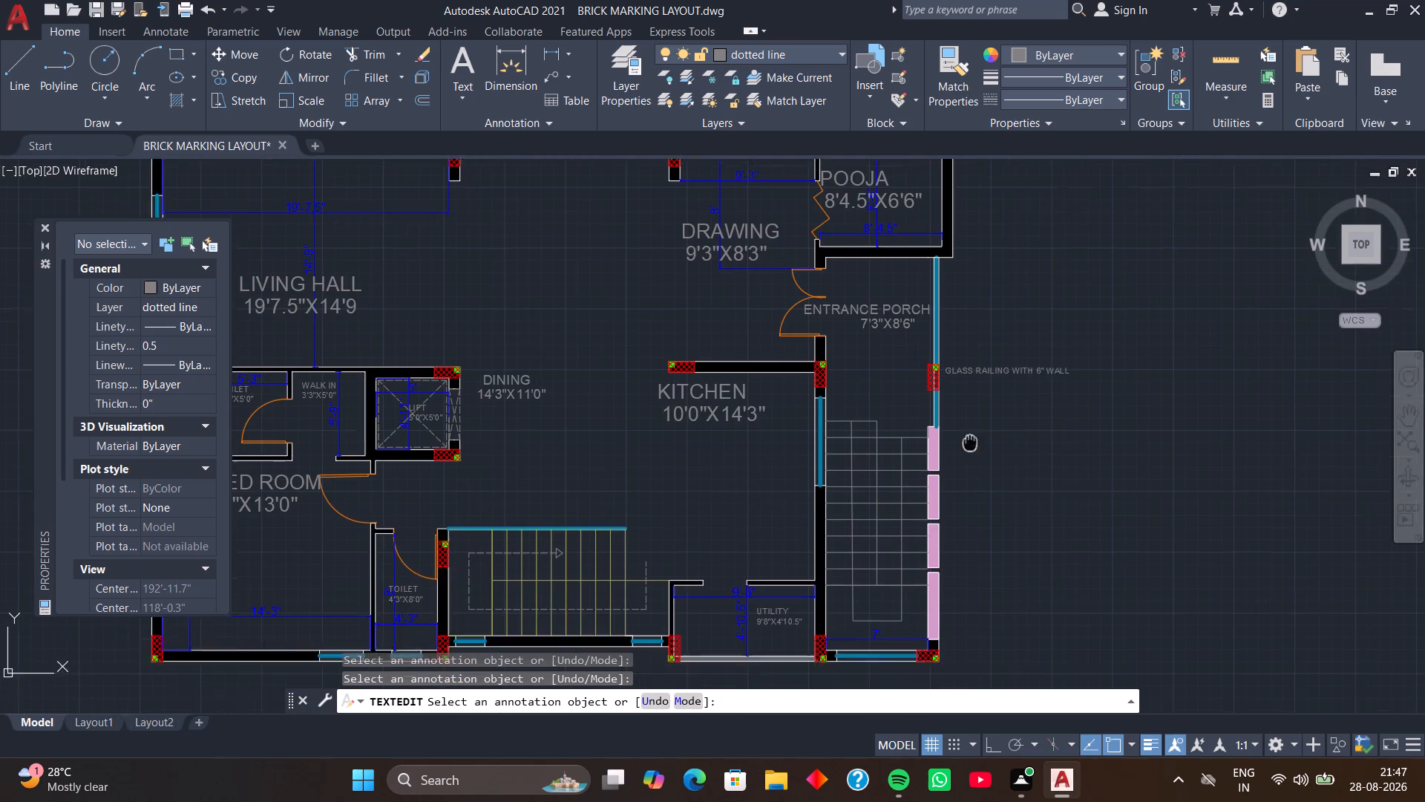
middle_click_drag(969, 437, 965, 391)
key("space")
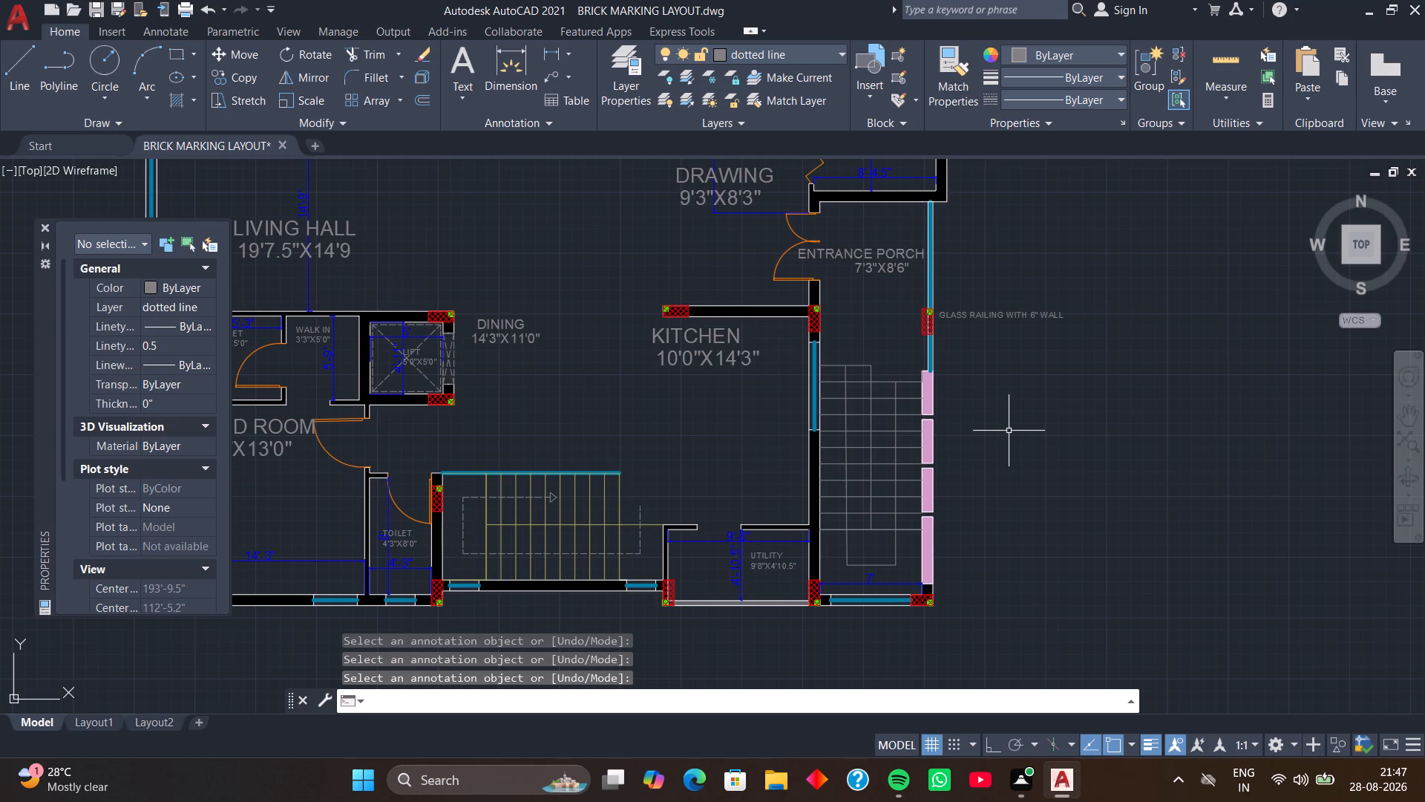
Look over the whole floor plan and the room labels around the shower, toilet, walk-in and lift.
scroll(1018, 458, "down", 2)
middle_click_drag(880, 433, 965, 370)
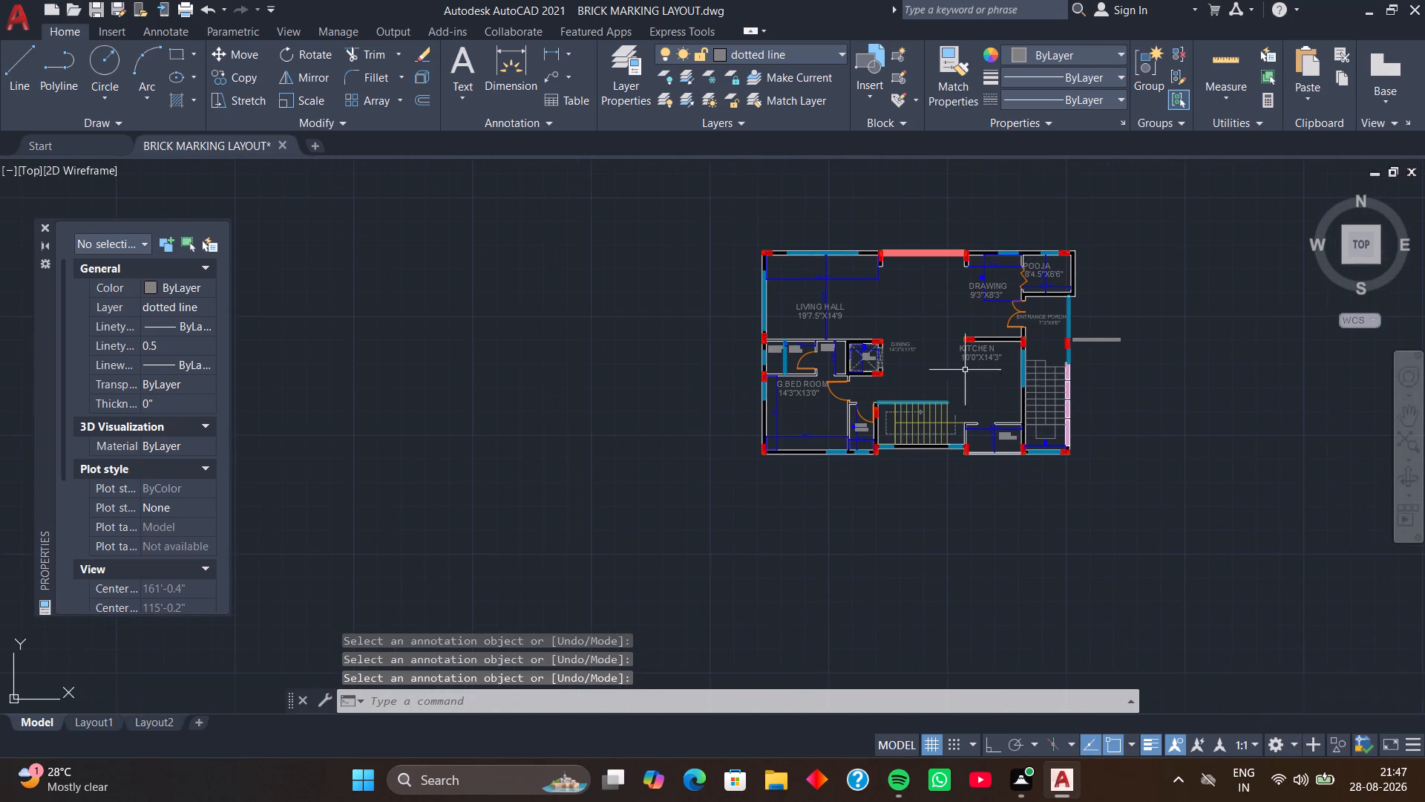
middle_click_drag(932, 362, 947, 406)
scroll(897, 390, "up", 3)
middle_click_drag(790, 330, 831, 348)
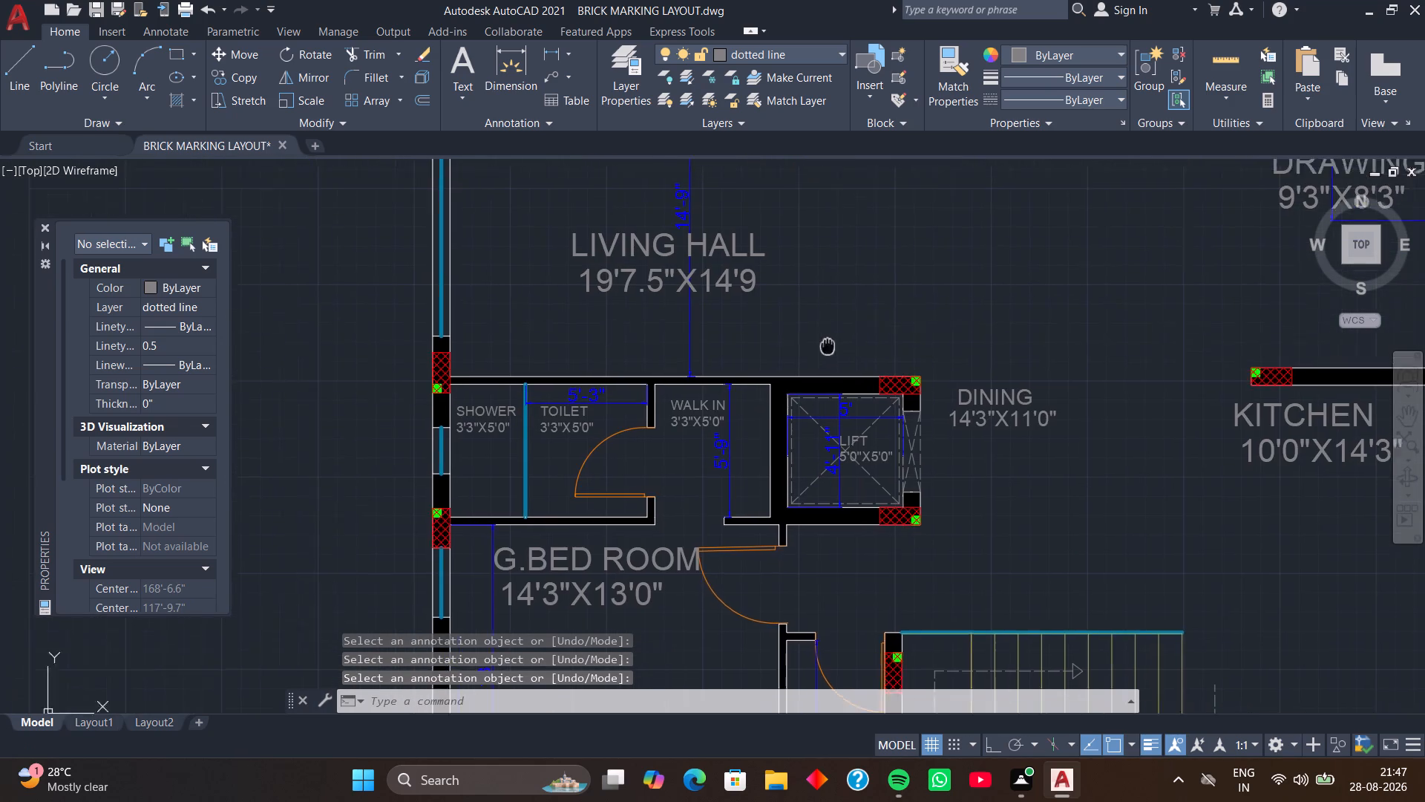
middle_click_drag(831, 348, 902, 382)
scroll(773, 351, "down", 1)
middle_click_drag(730, 359, 781, 376)
scroll(765, 368, "down", 1)
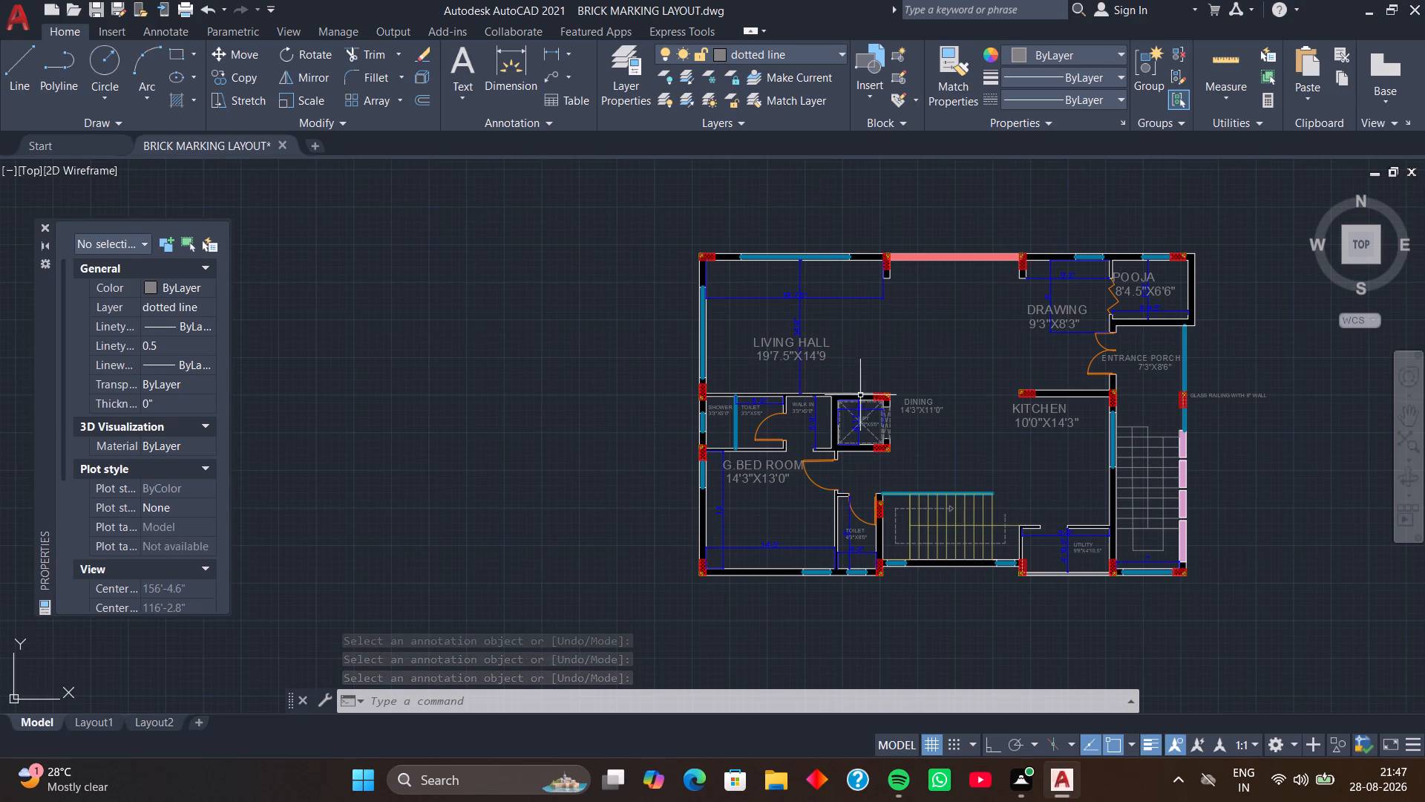
middle_click_drag(972, 426, 906, 399)
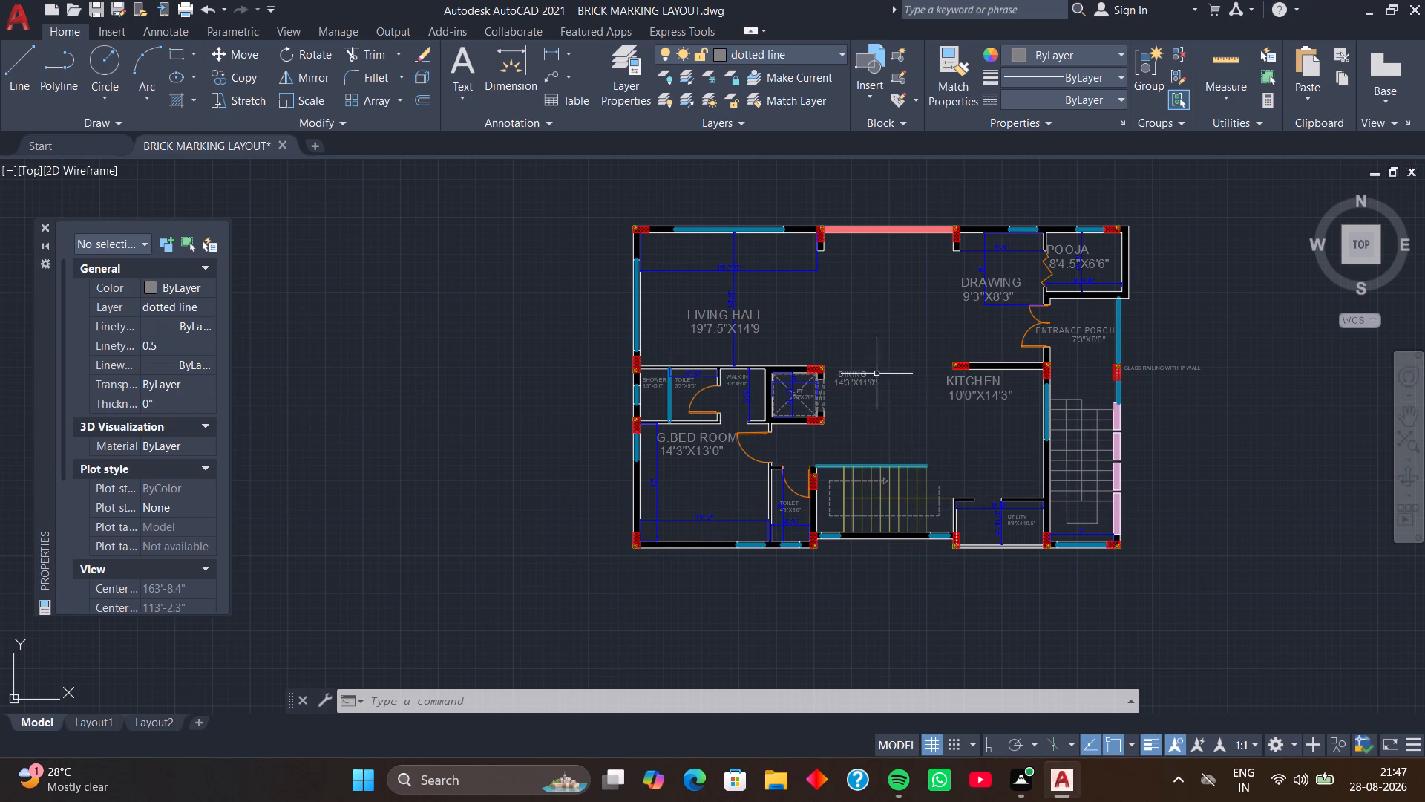
Make the columns layer current.
middle_click_drag(648, 256, 652, 342)
scroll(642, 325, "up", 3)
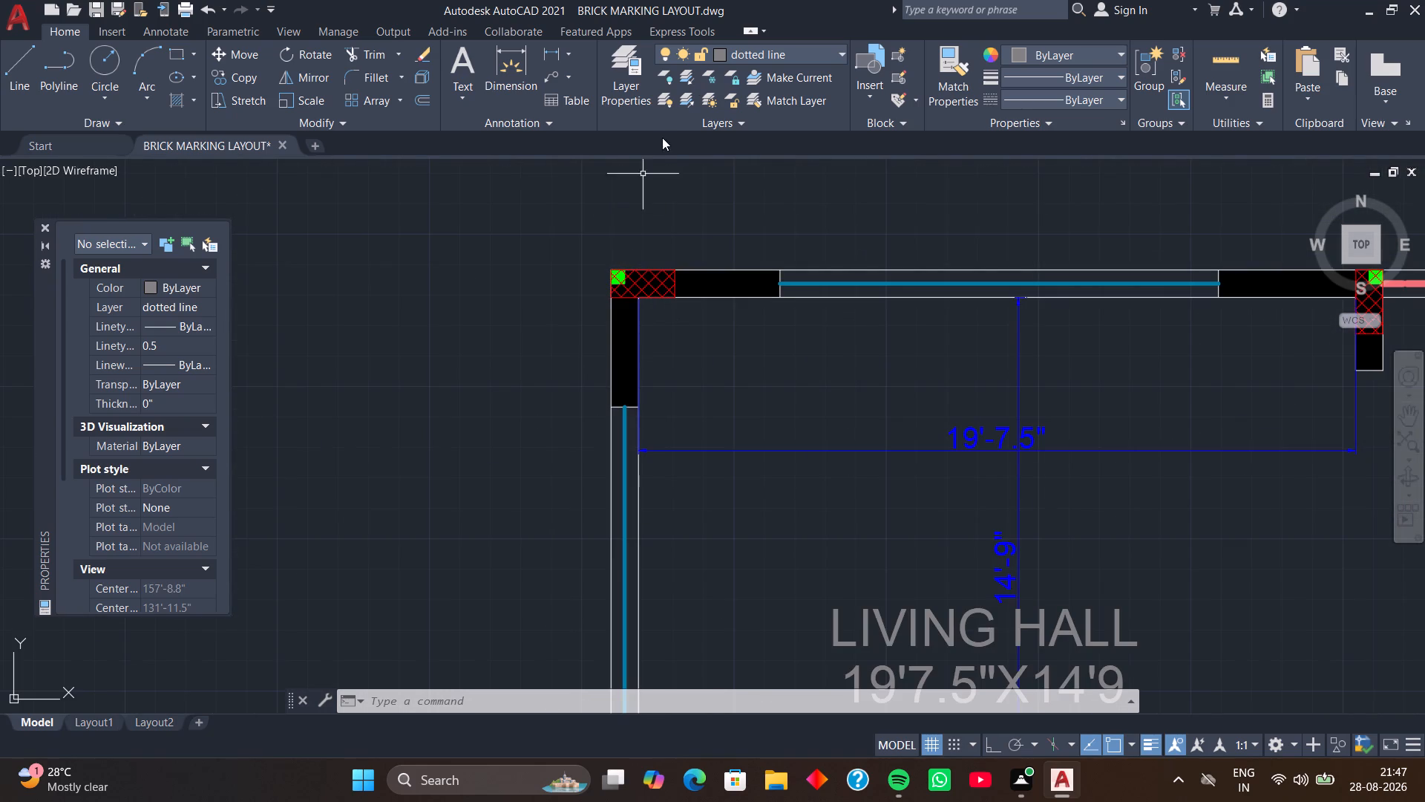
left_click(839, 52)
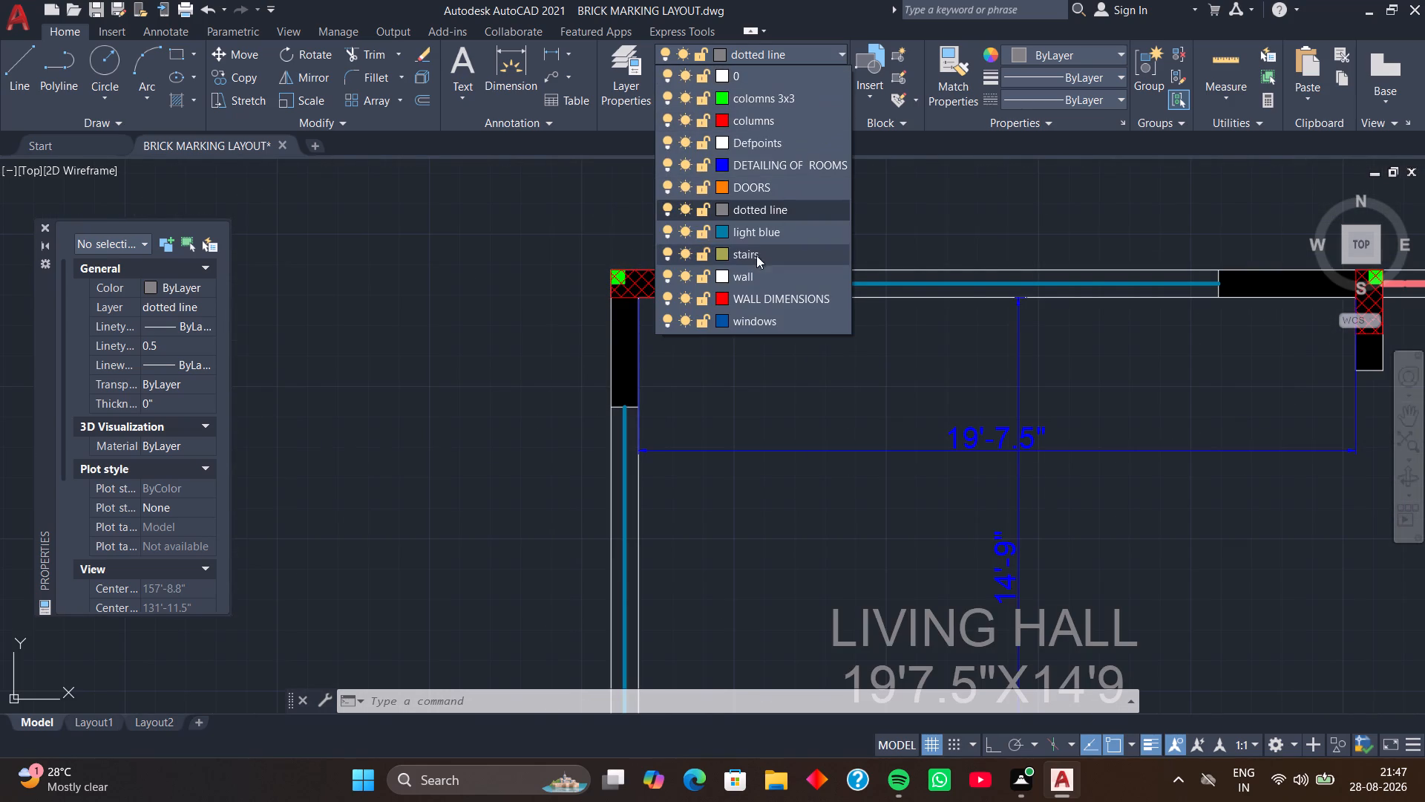
left_click(790, 127)
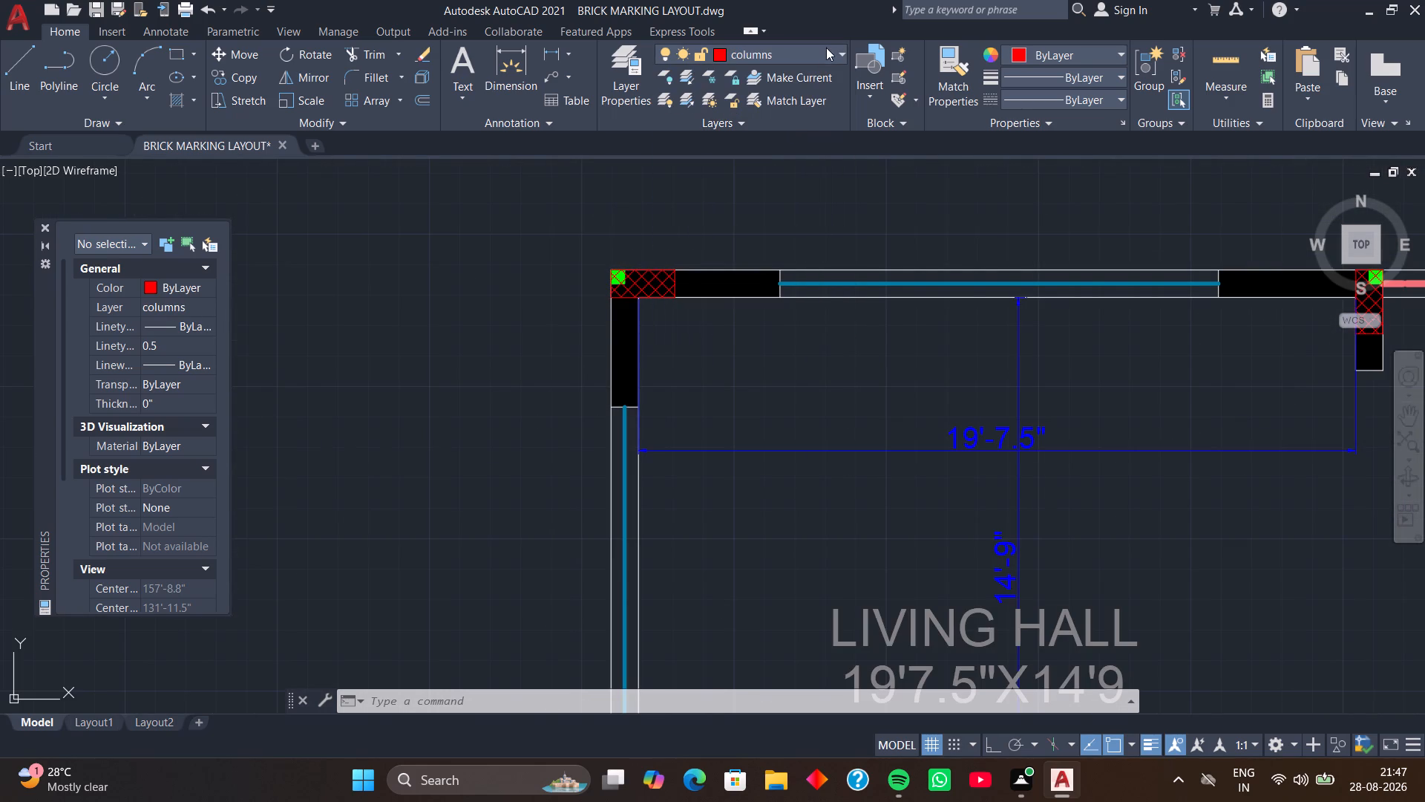
Make the WALL DIMENSIONS layer current.
left_click(846, 54)
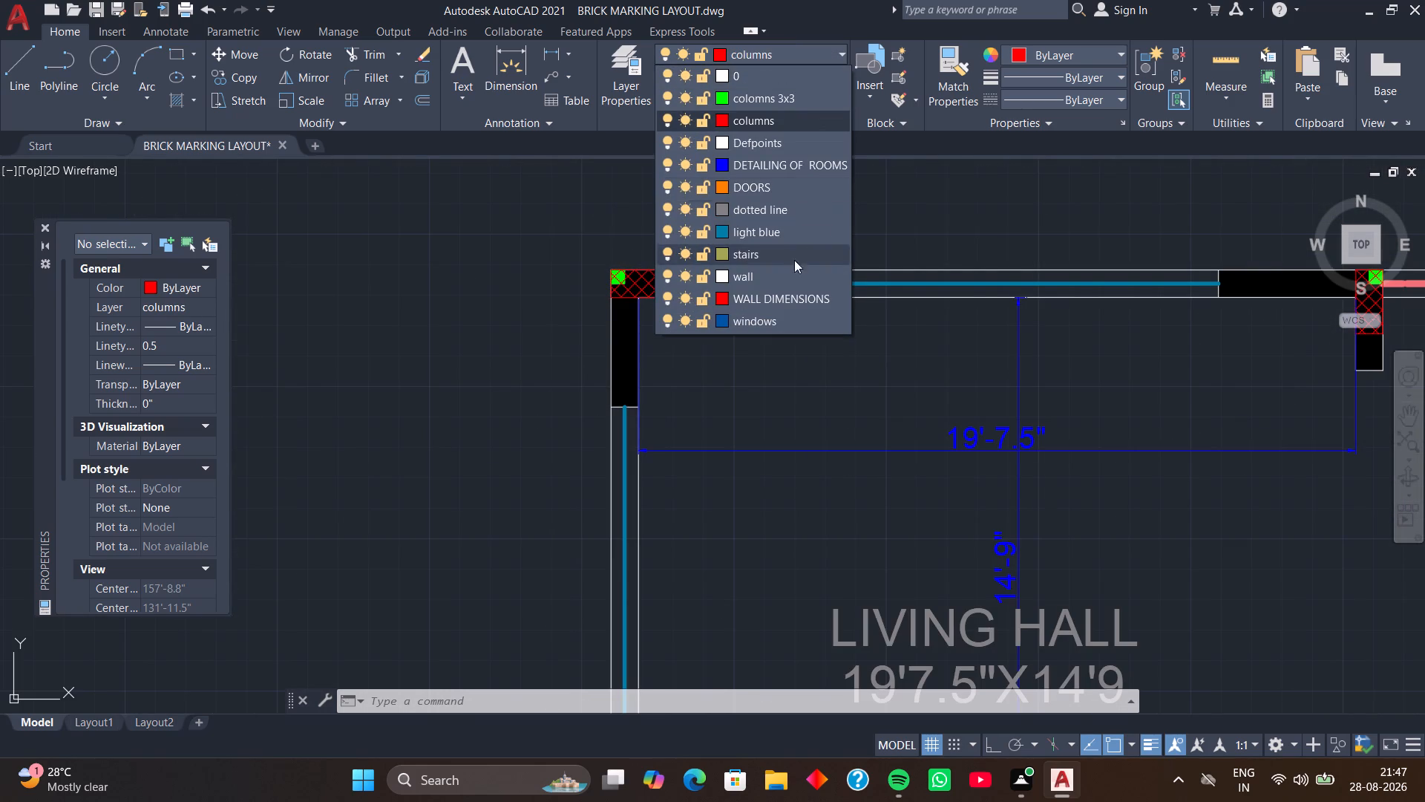
left_click(782, 304)
Add a horizontal linear dimension along the outer edge of the hatched column at the living hall's upper-left corner.
scroll(643, 262, "up", 3)
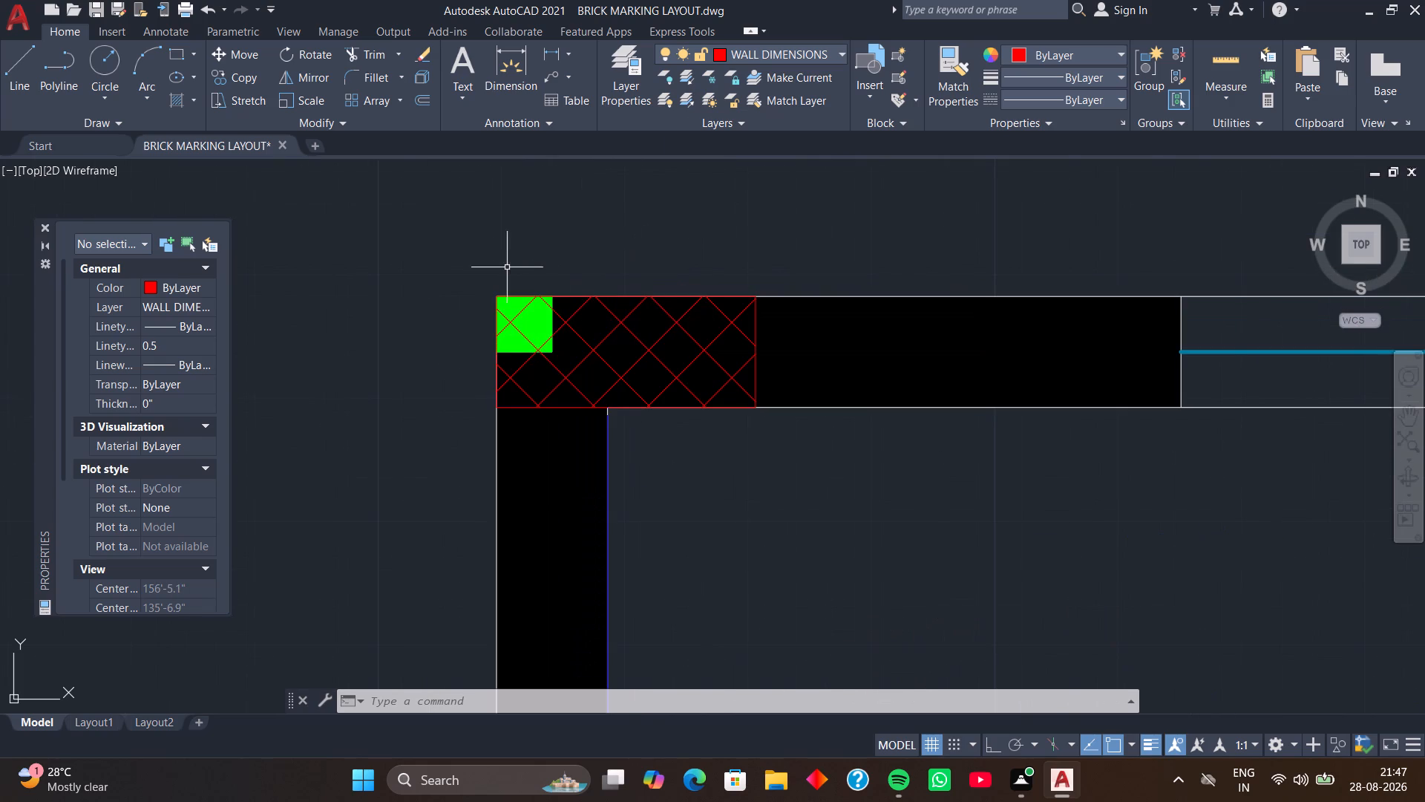
left_click(558, 51)
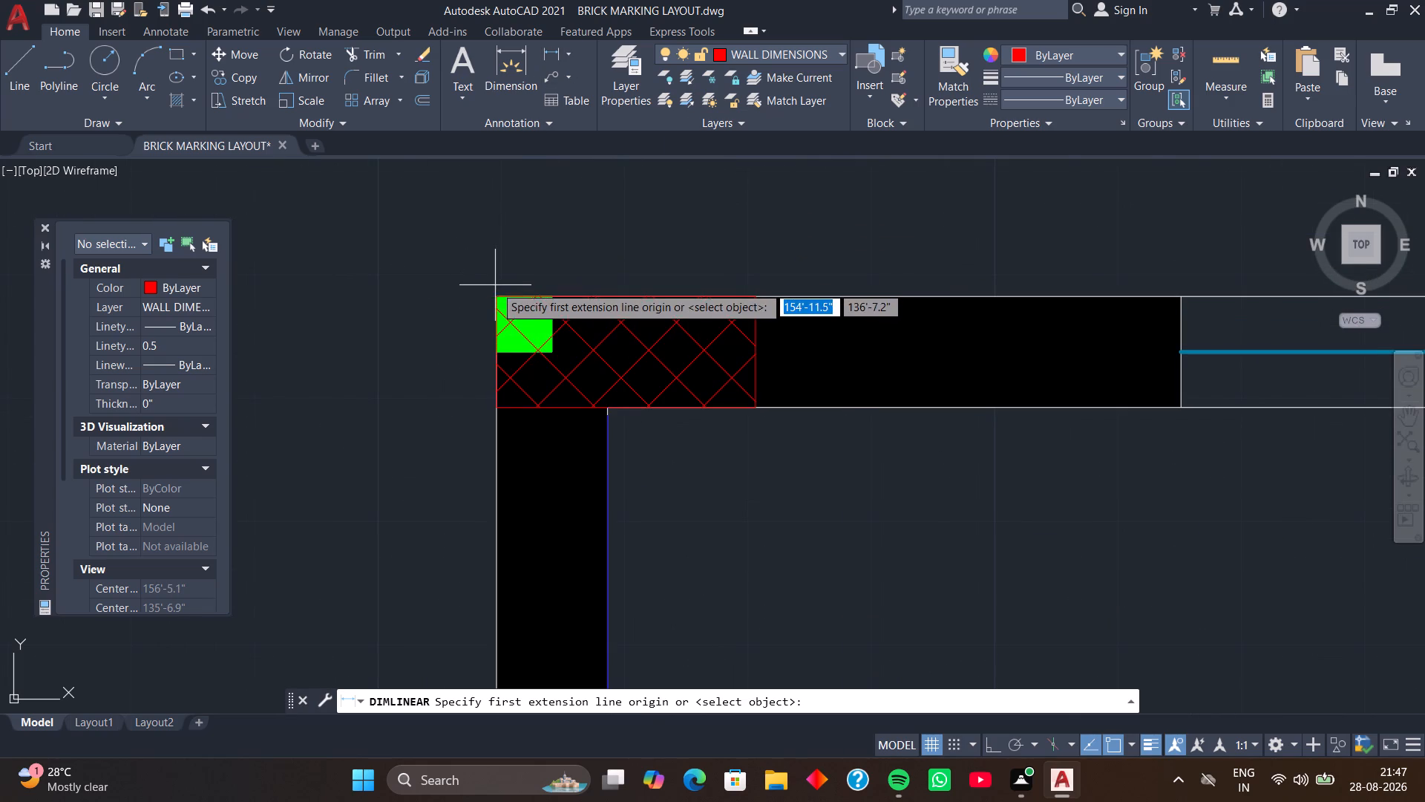
left_click(495, 294)
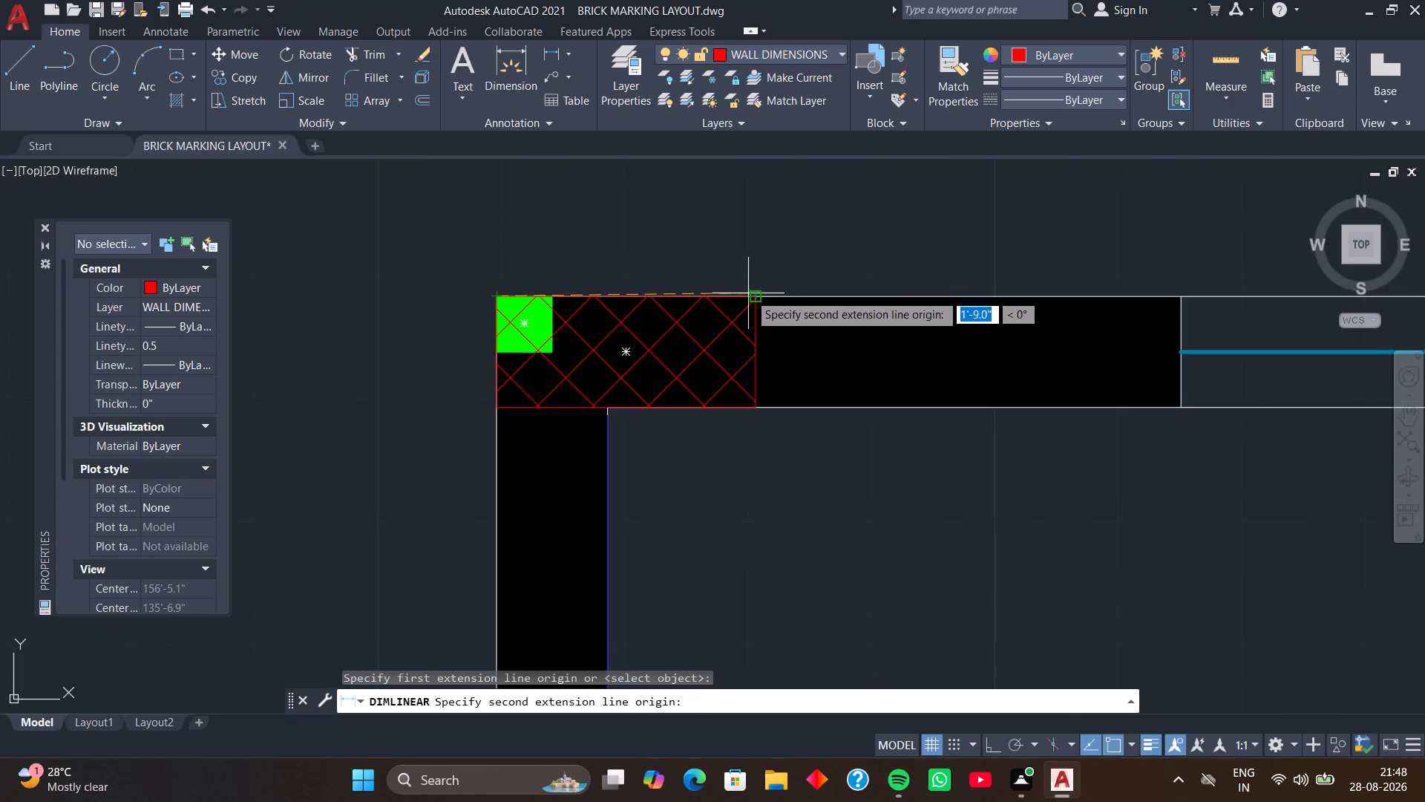
left_click(751, 296)
left_click(751, 293)
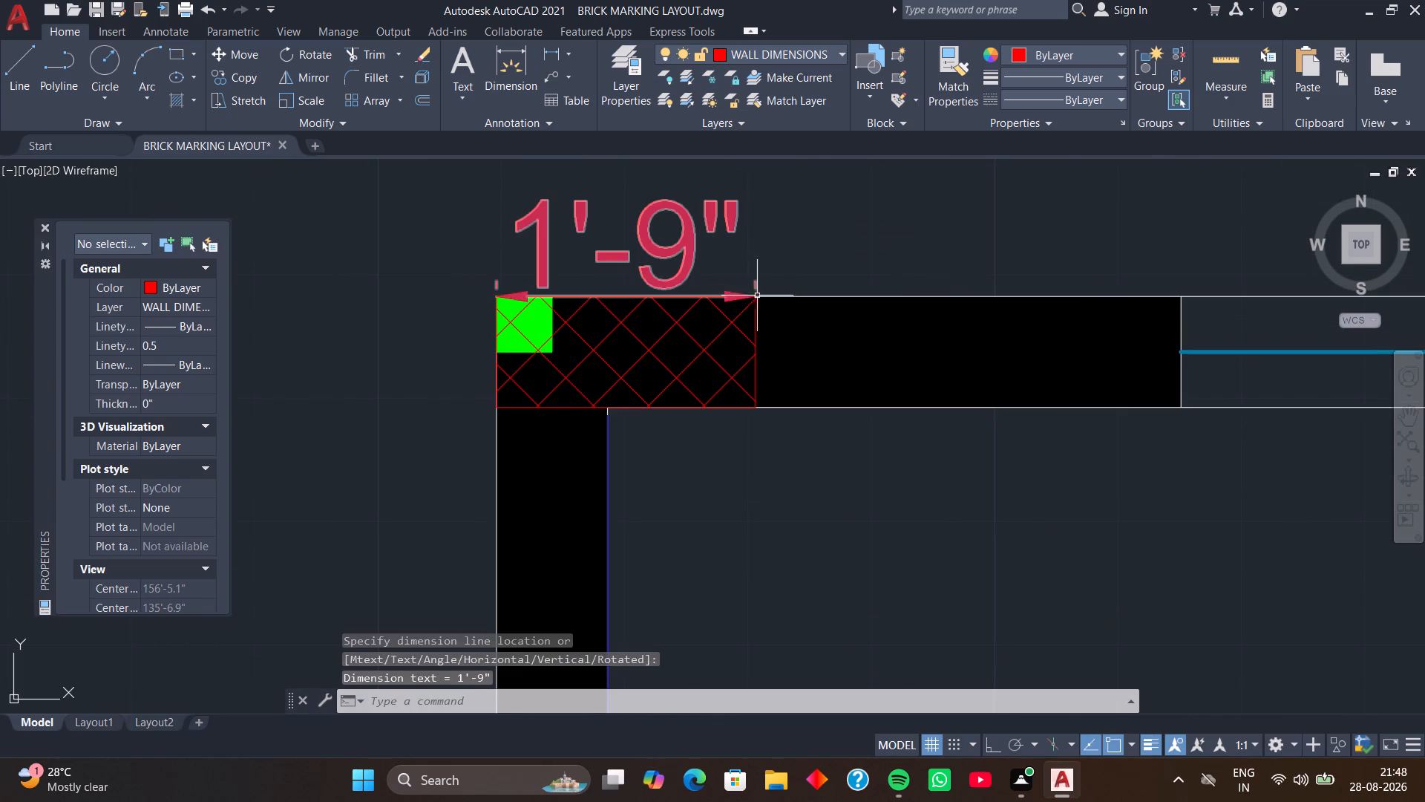
Add a linear dimension above the solid wall segment between the living hall's corner column and the window.
key("space")
left_click(761, 298)
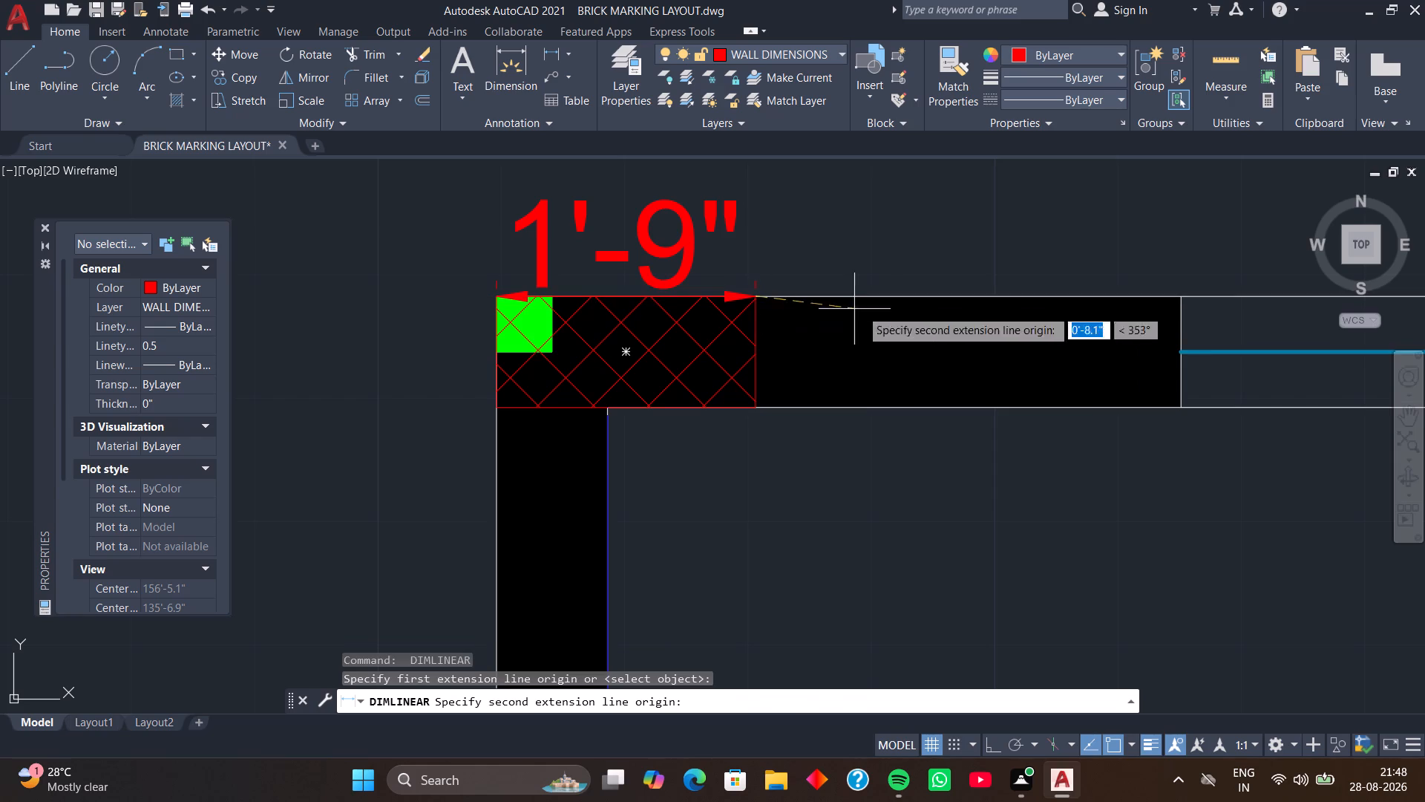
left_click(1179, 299)
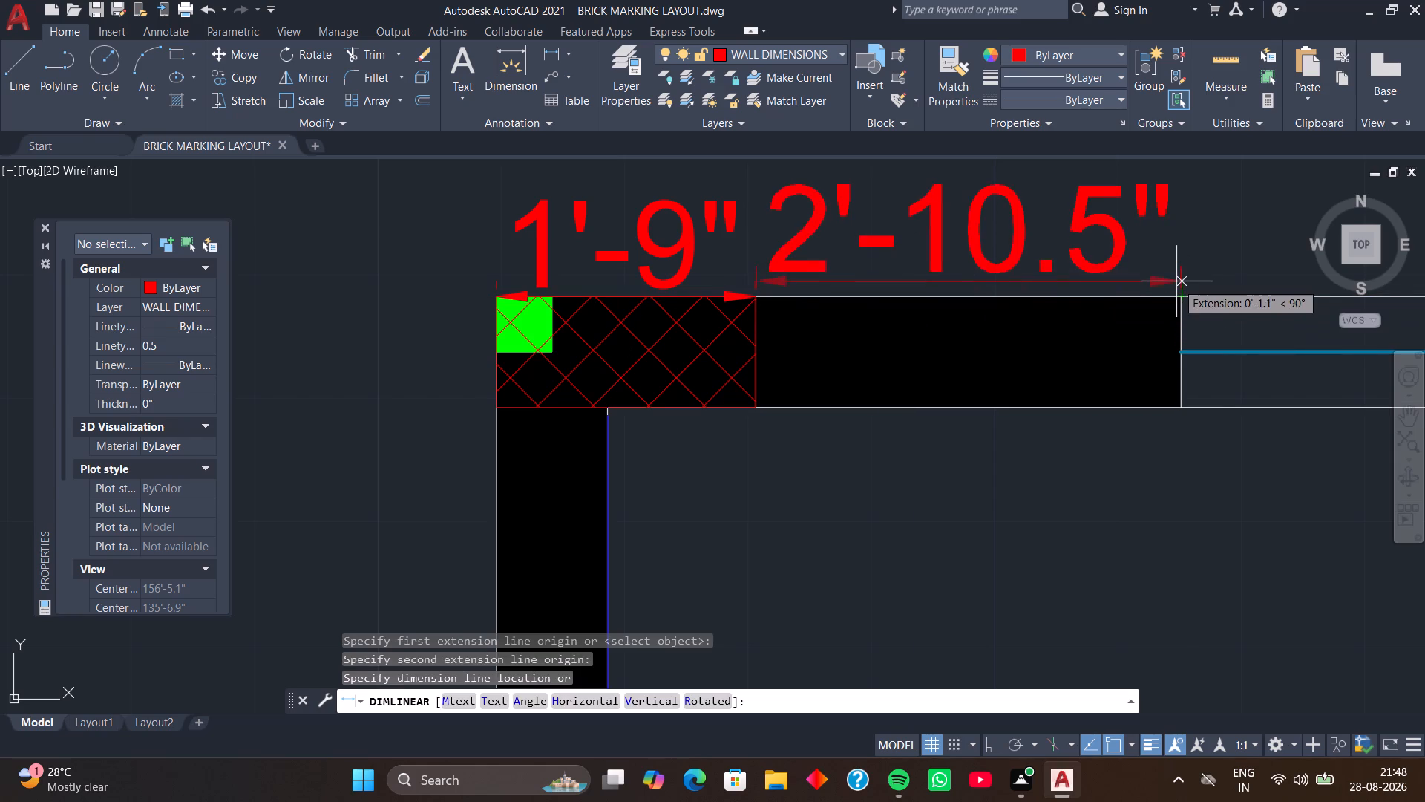
left_click(1176, 276)
Add a linear dimension above the full width of the window in the living hall's upper wall.
scroll(1176, 276, "down", 1)
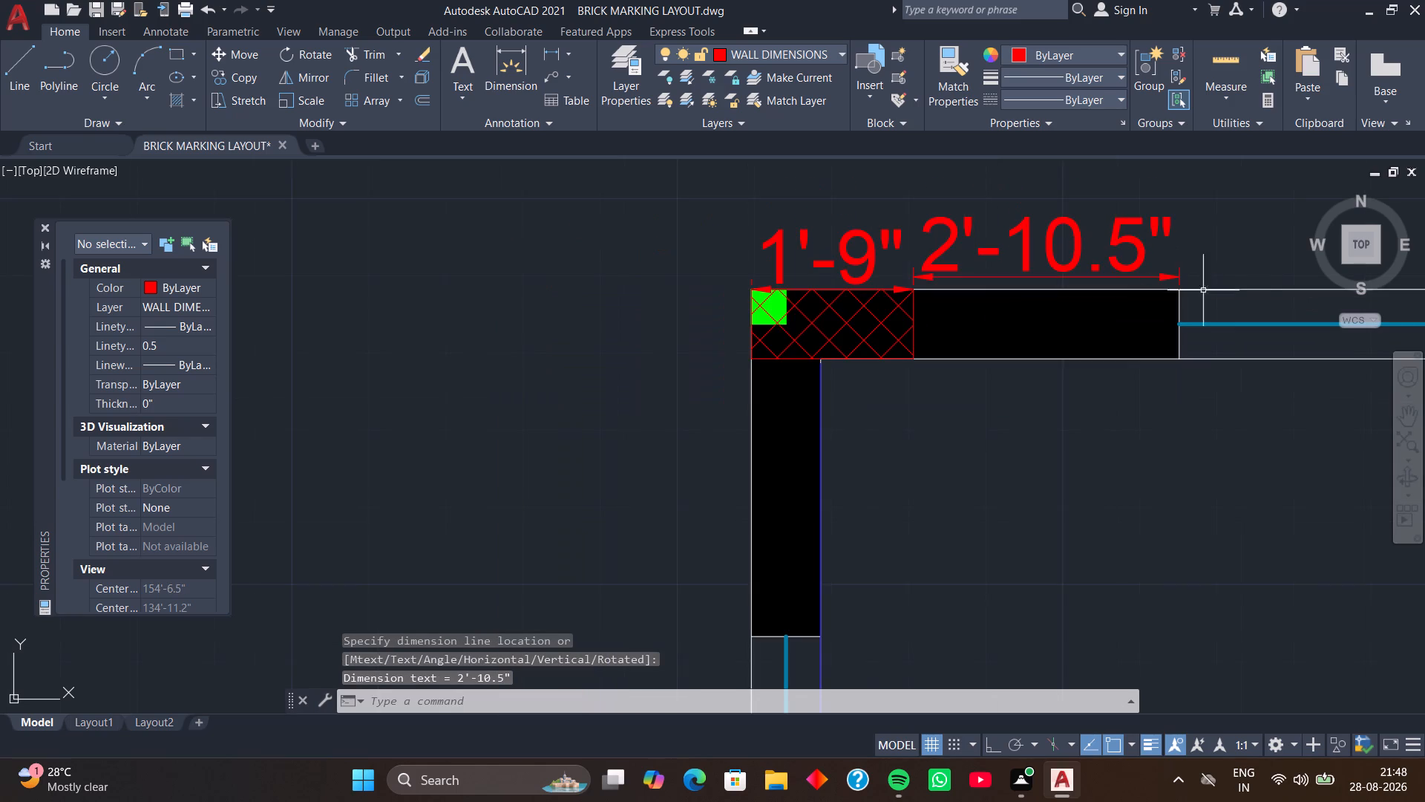
middle_click_drag(1229, 278, 774, 304)
key("space")
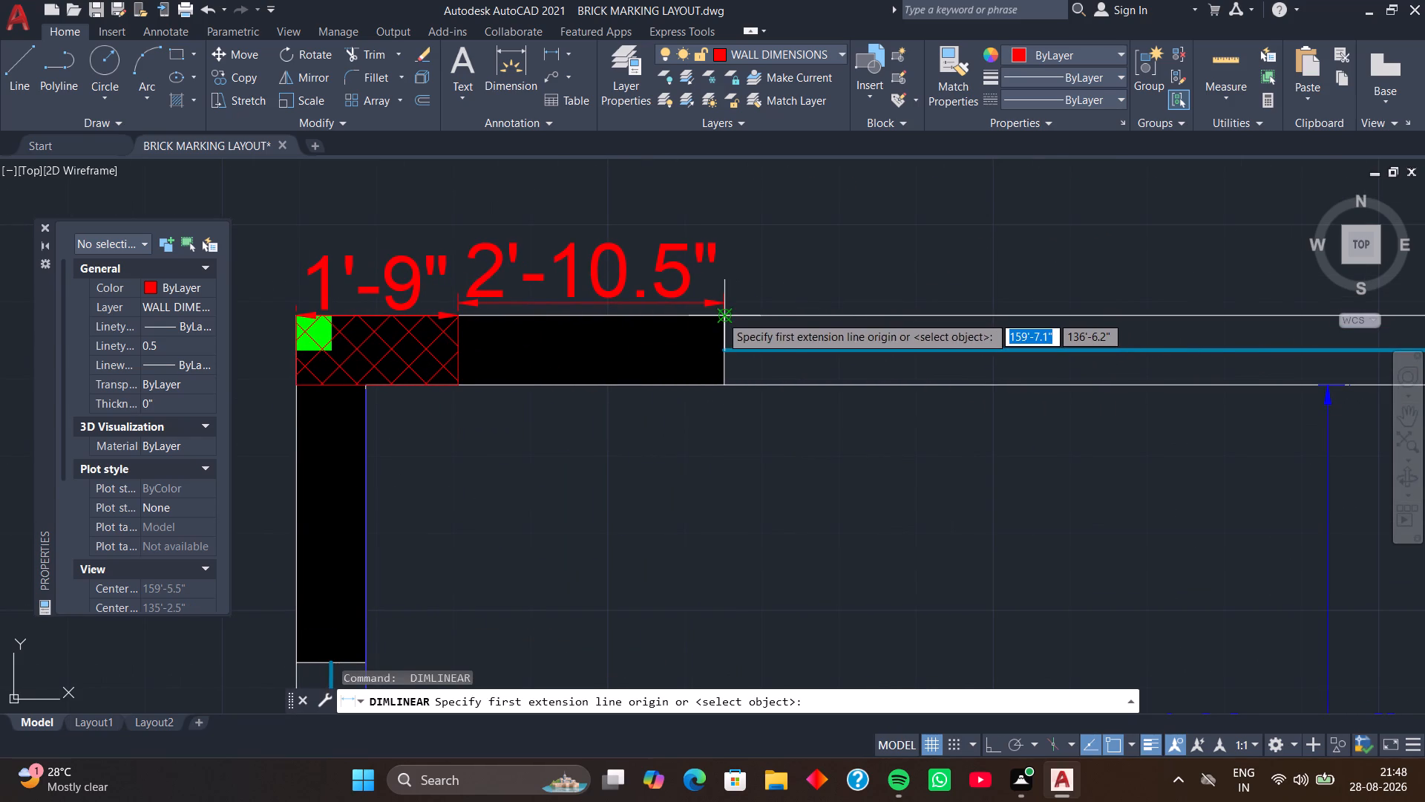
left_click(720, 316)
scroll(989, 315, "down", 3)
middle_click_drag(994, 316, 649, 318)
scroll(819, 324, "up", 2)
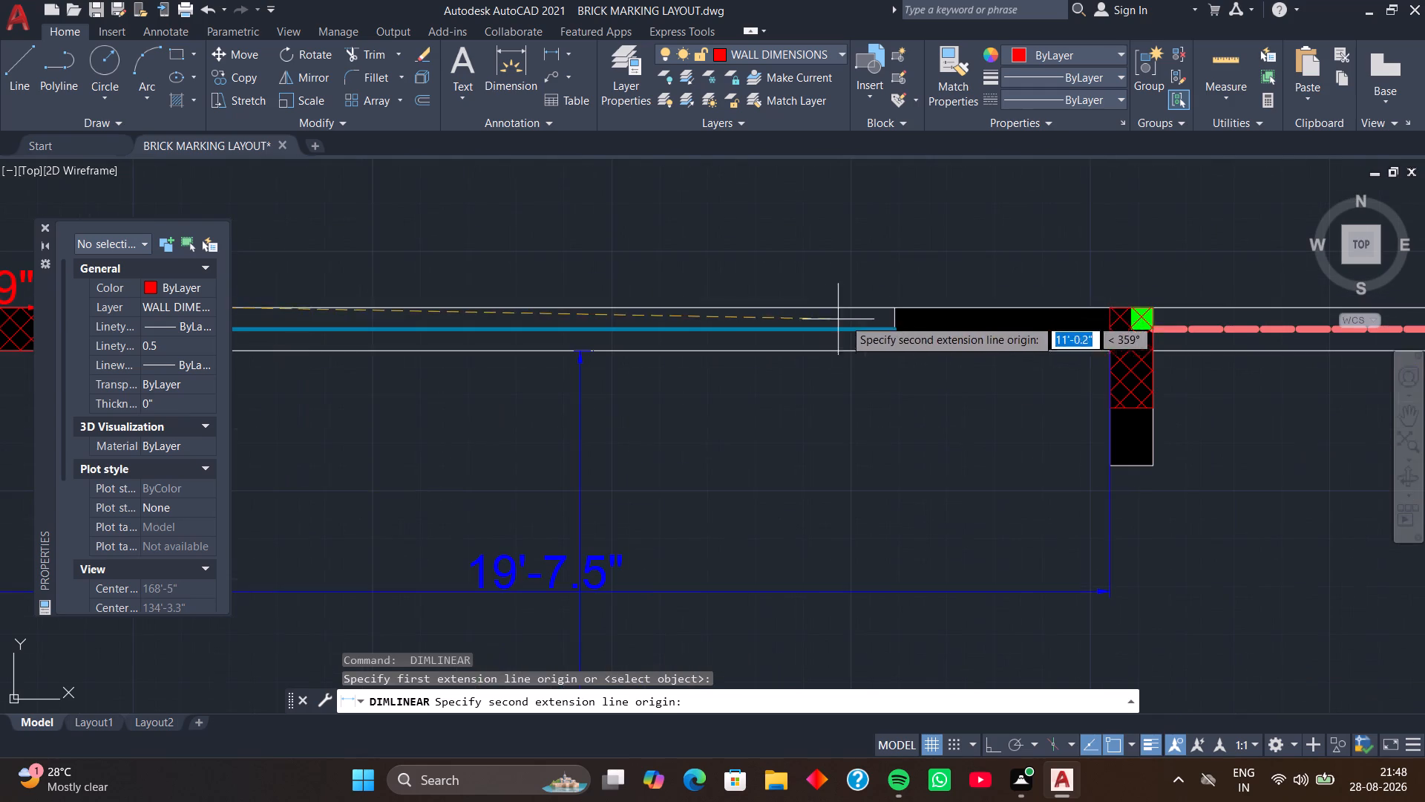
left_click(892, 308)
left_click(893, 287)
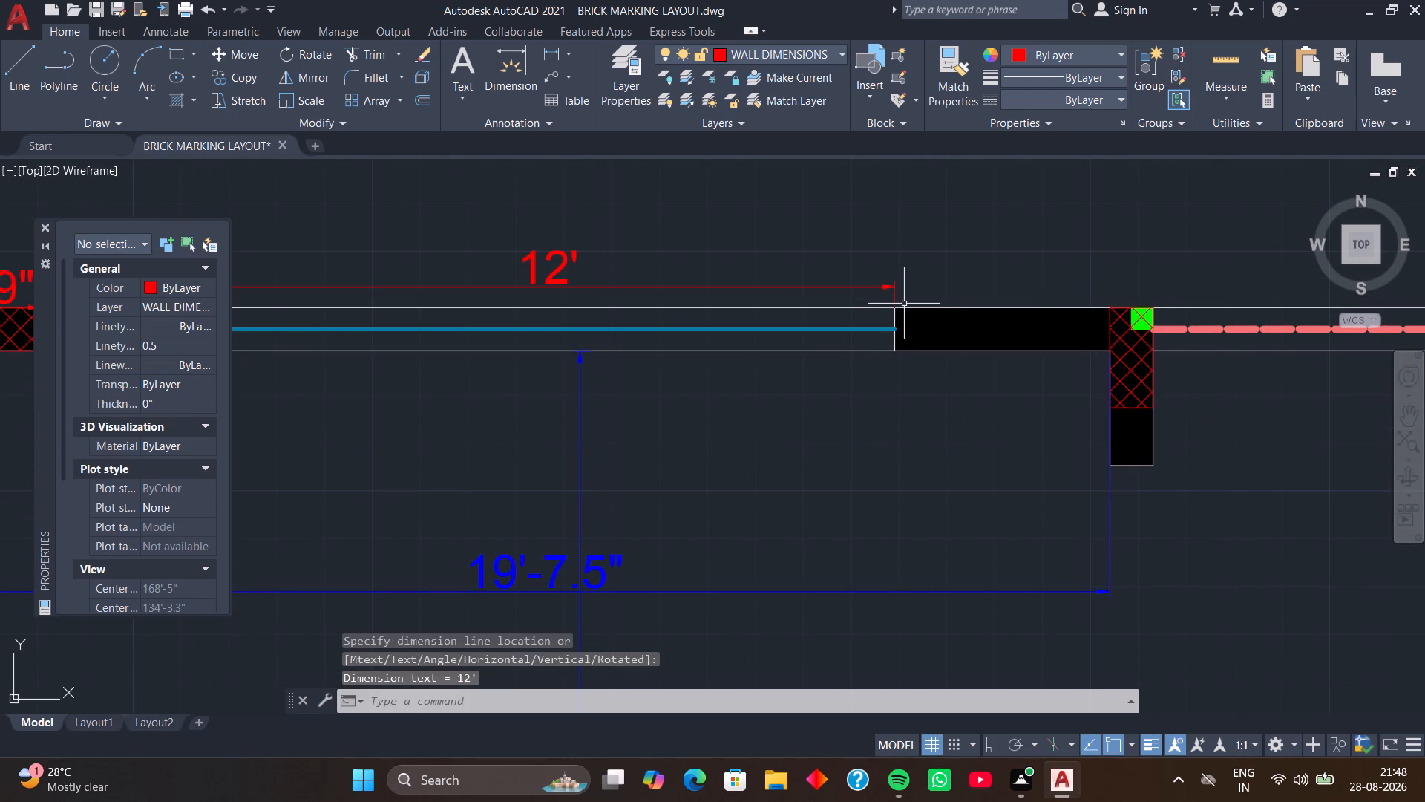
Add a linear dimension above the solid wall segment between the living hall window and the next hatched column.
key("space")
left_click(891, 305)
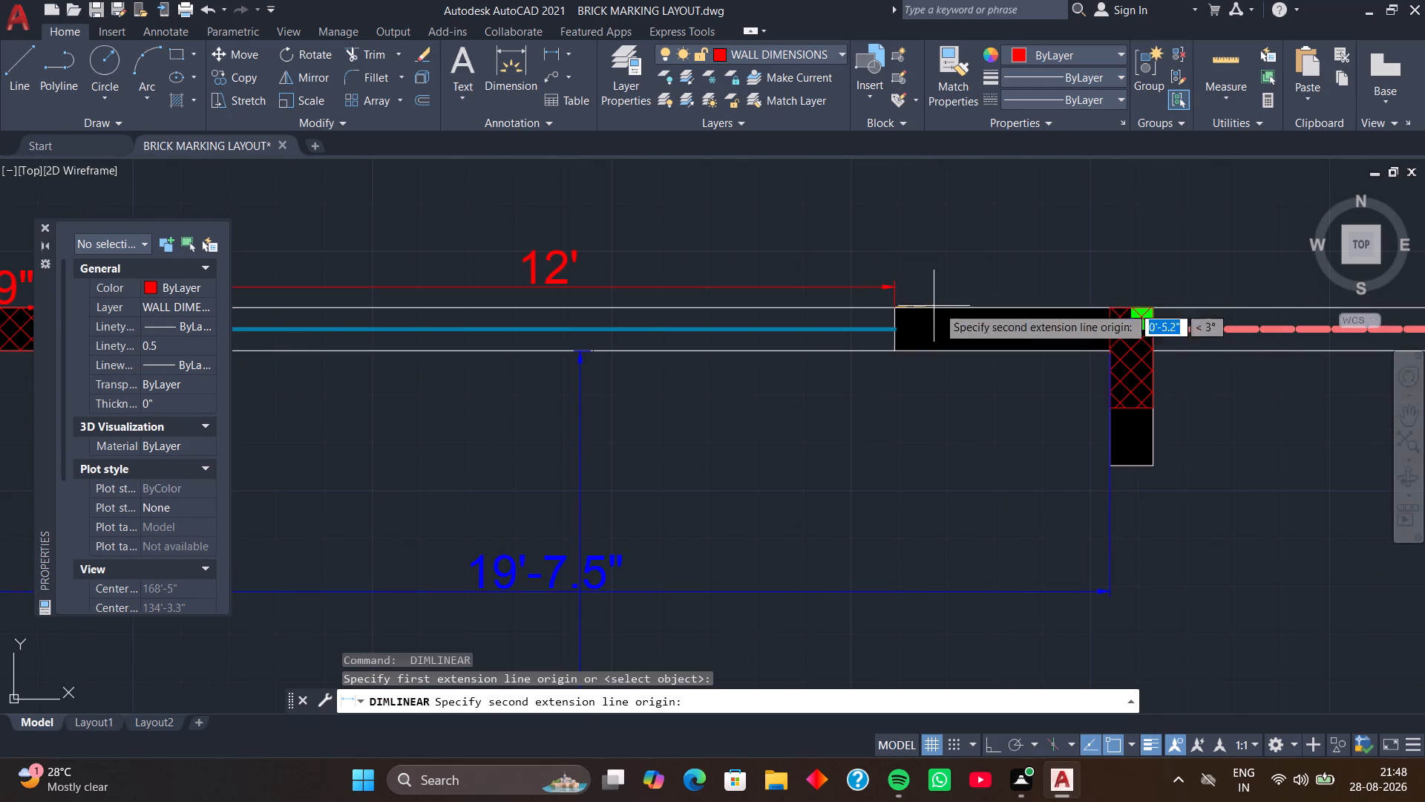
left_click(1107, 307)
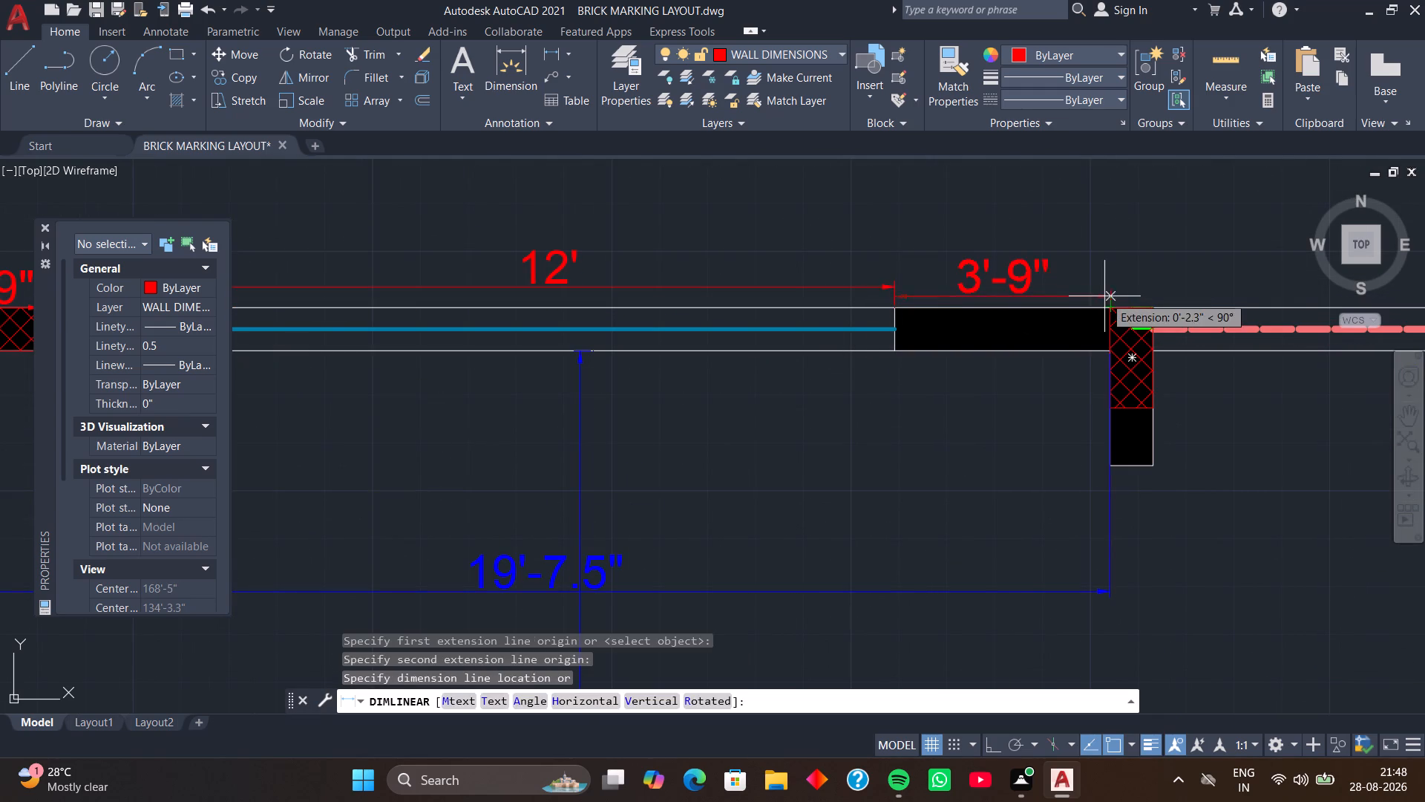
left_click(1104, 296)
scroll(1044, 372, "down", 1)
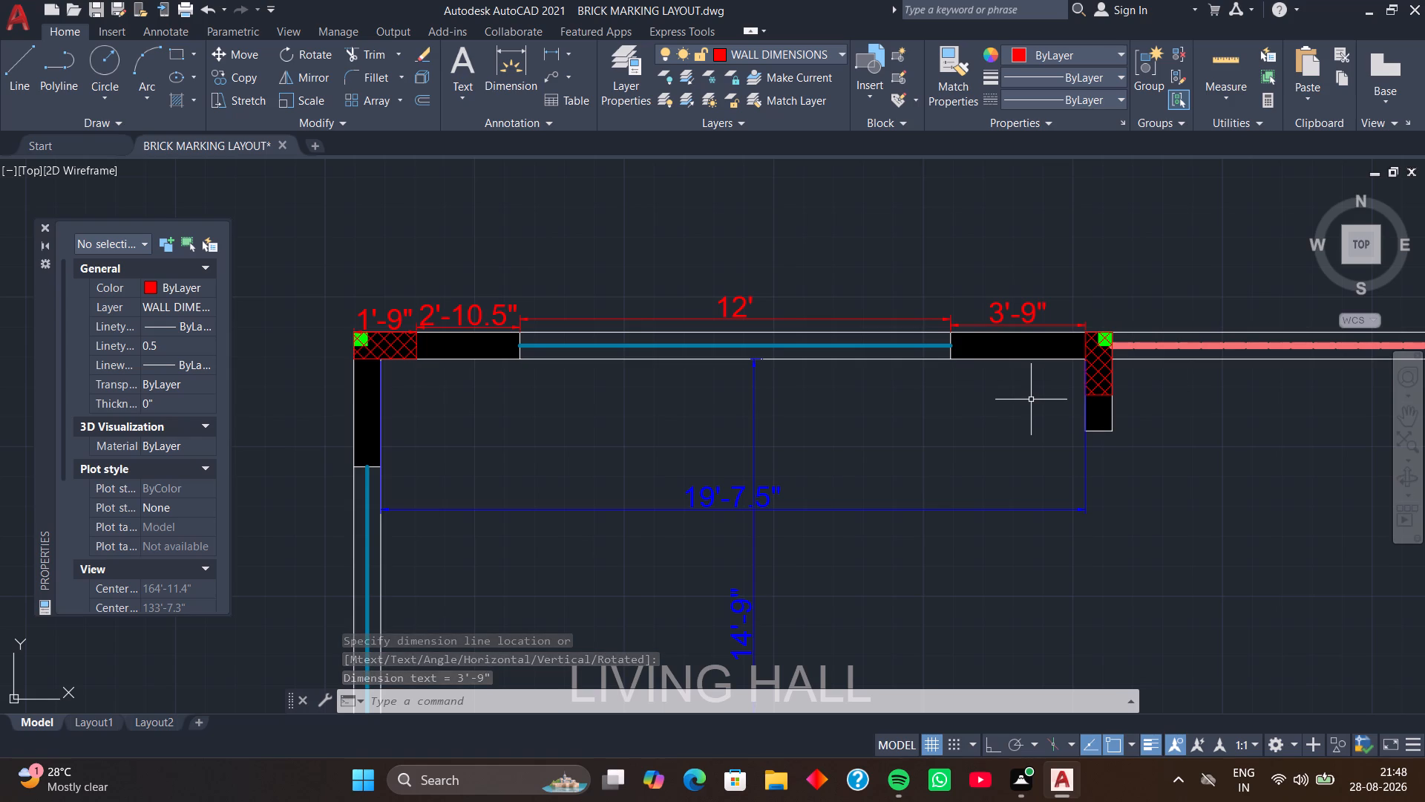
middle_click_drag(1030, 407, 849, 385)
middle_click_drag(882, 394, 845, 397)
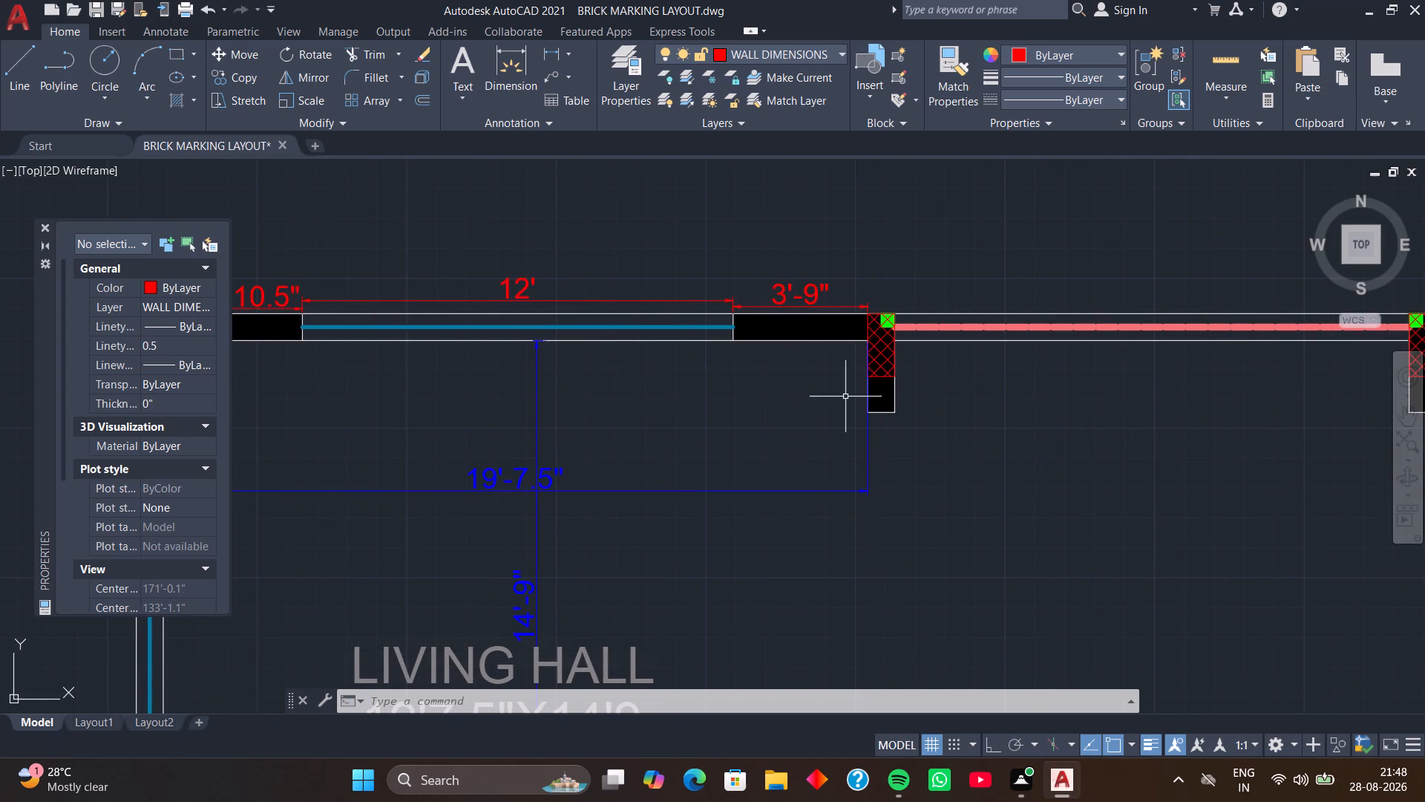
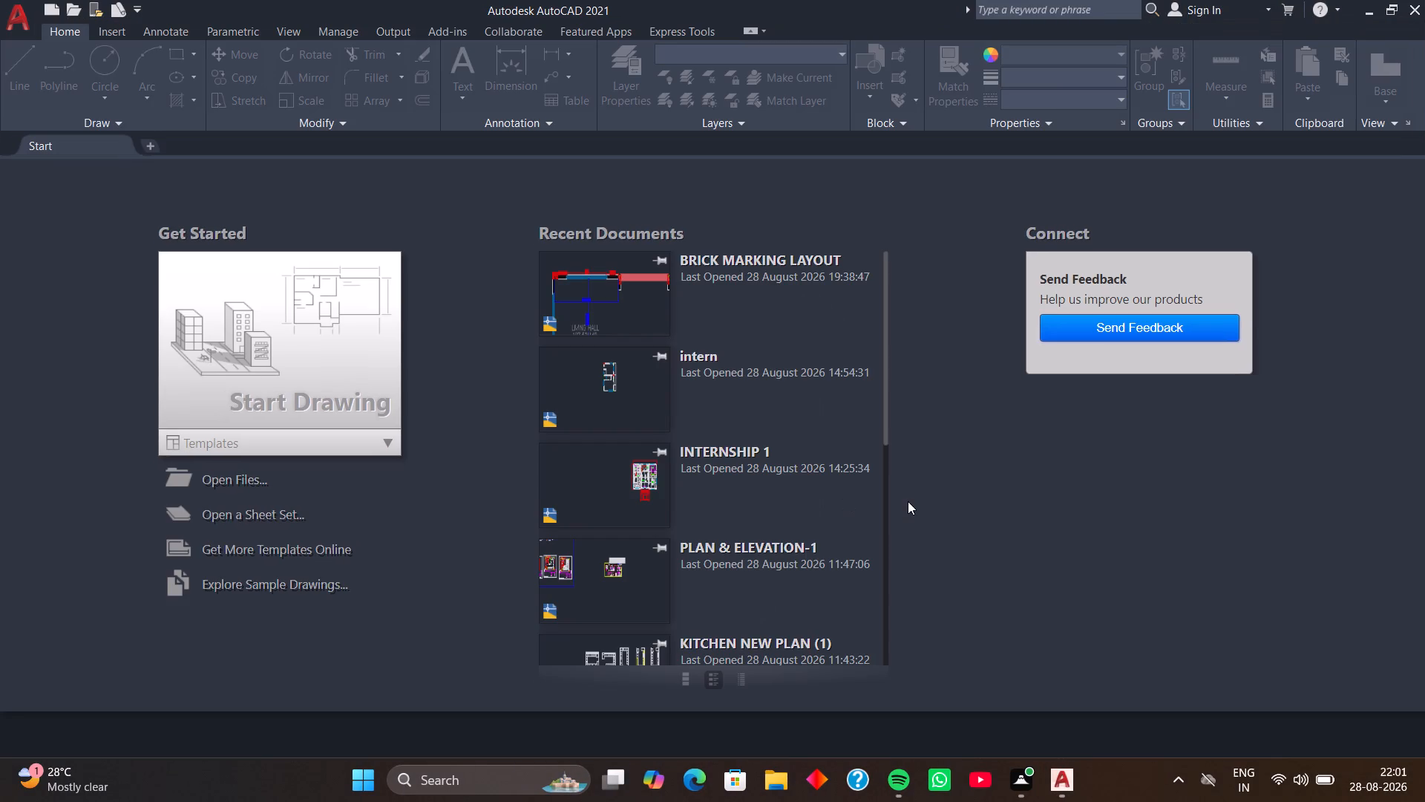
Open the BRICK MARKING LAYOUT drawing from the recent documents to view its full floor plan.
left_click(650, 287)
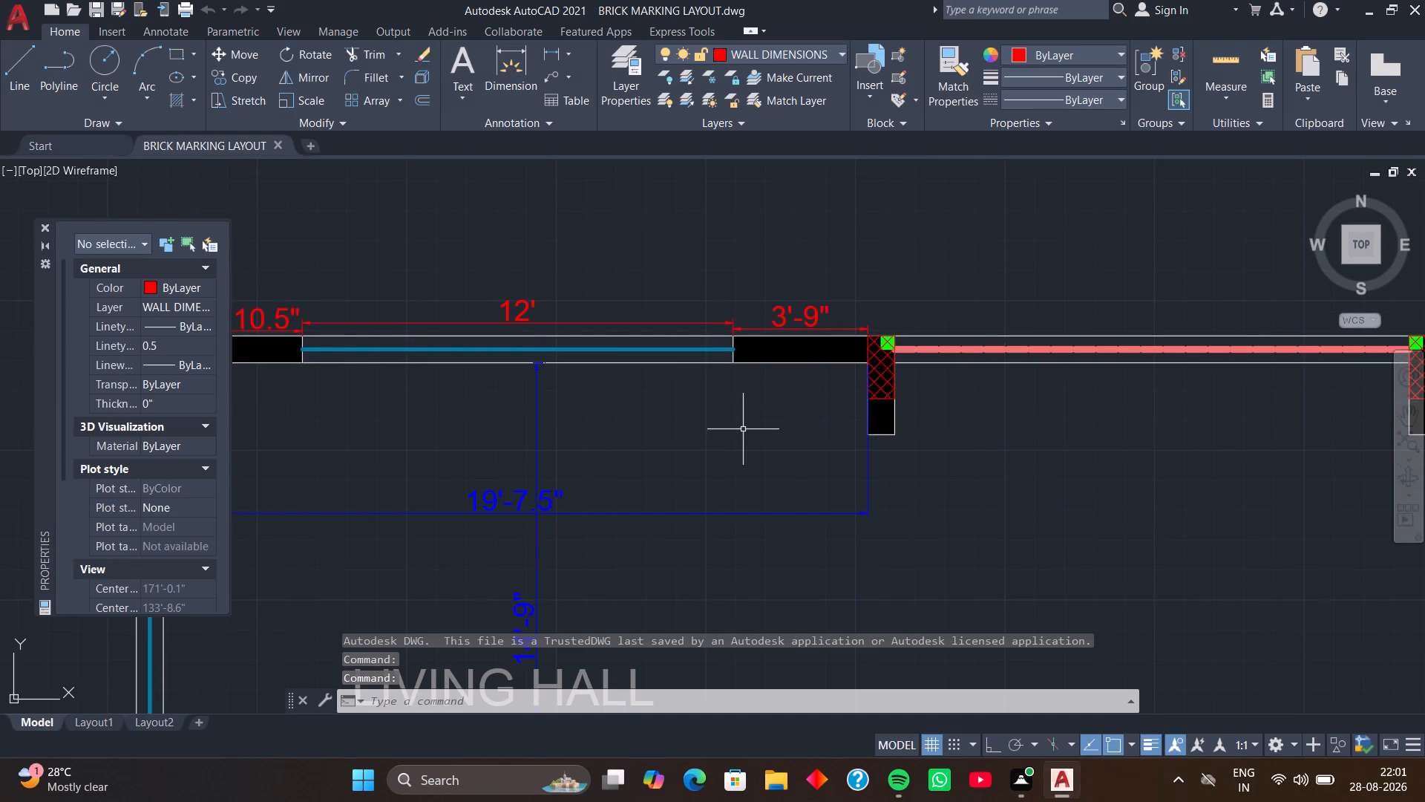
scroll(742, 429, "down", 3)
middle_click_drag(771, 465, 683, 334)
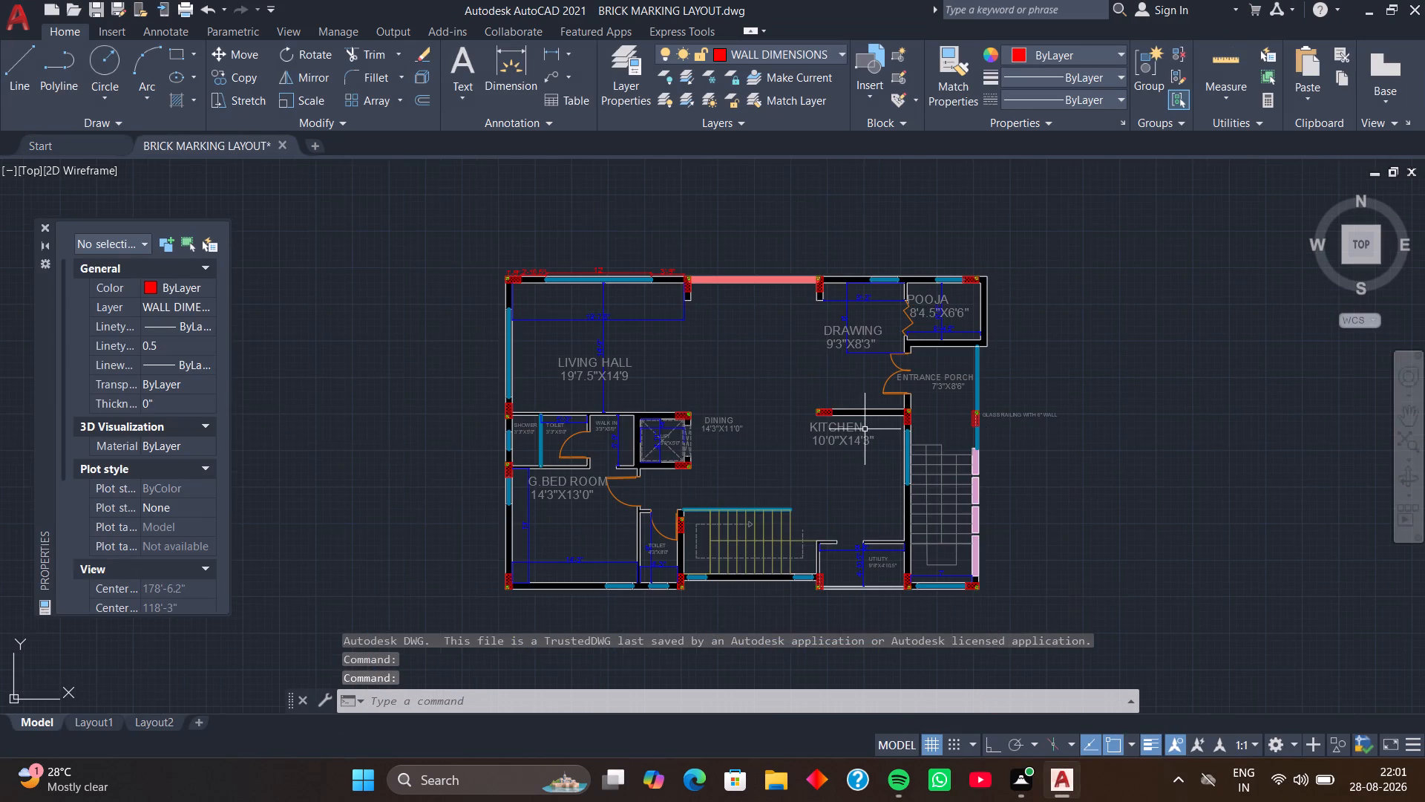
middle_click_drag(852, 433, 761, 413)
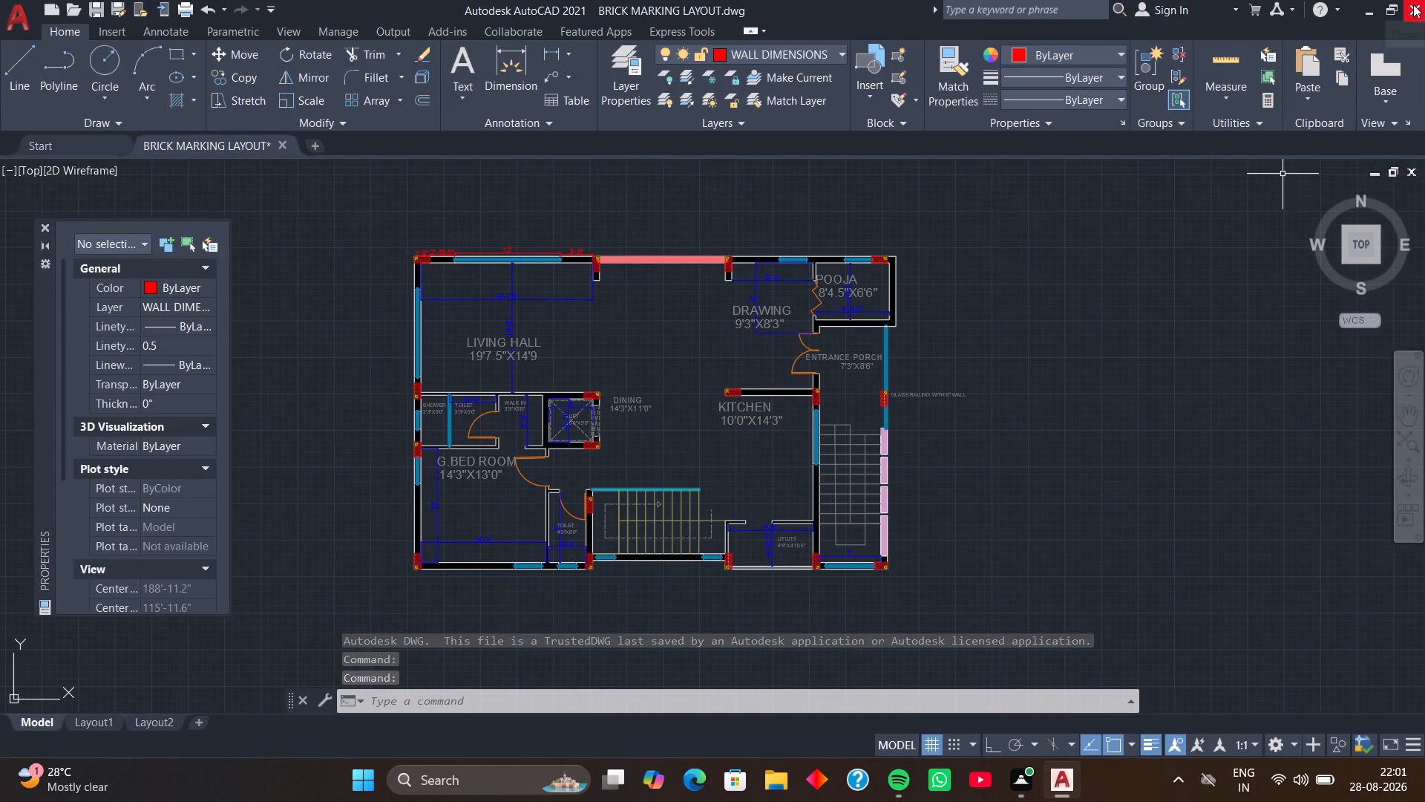
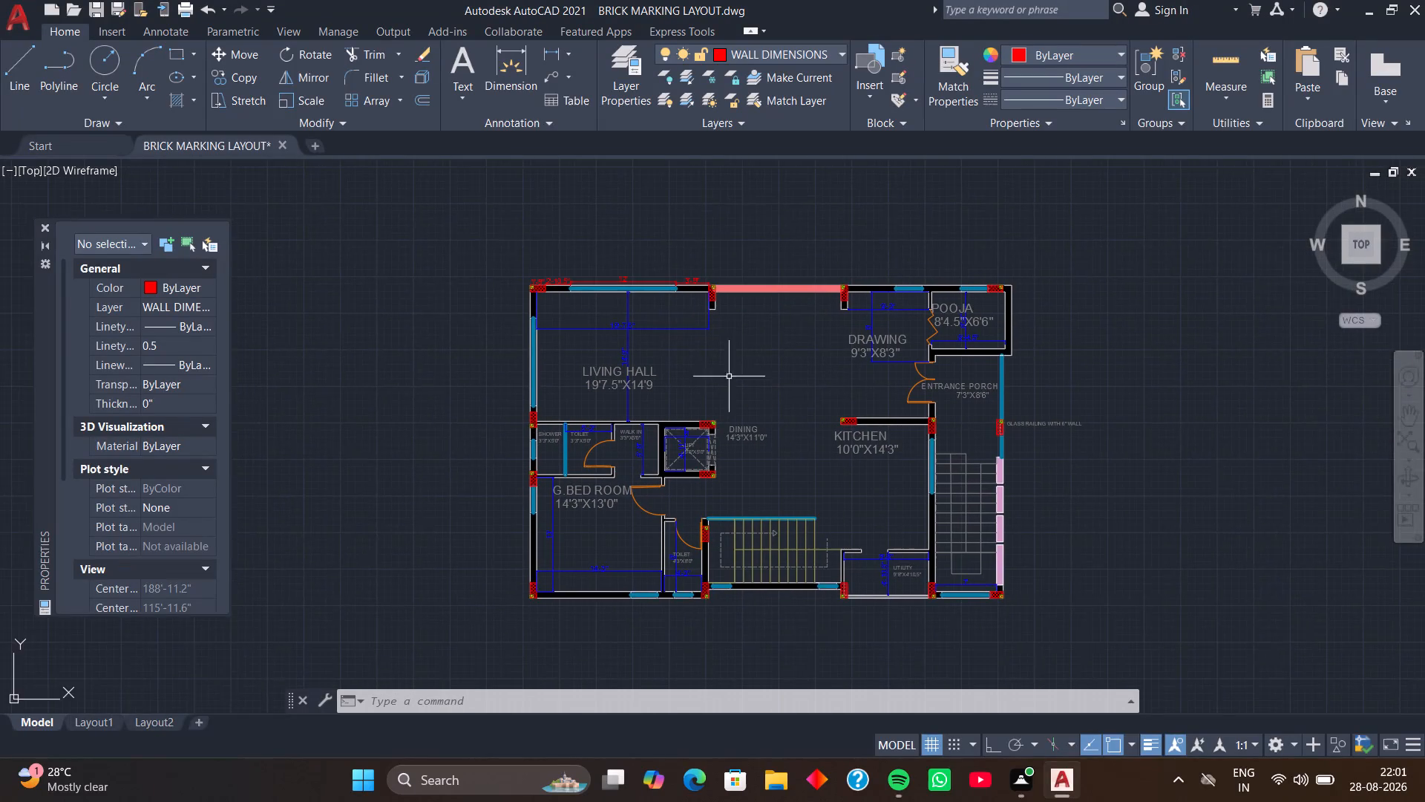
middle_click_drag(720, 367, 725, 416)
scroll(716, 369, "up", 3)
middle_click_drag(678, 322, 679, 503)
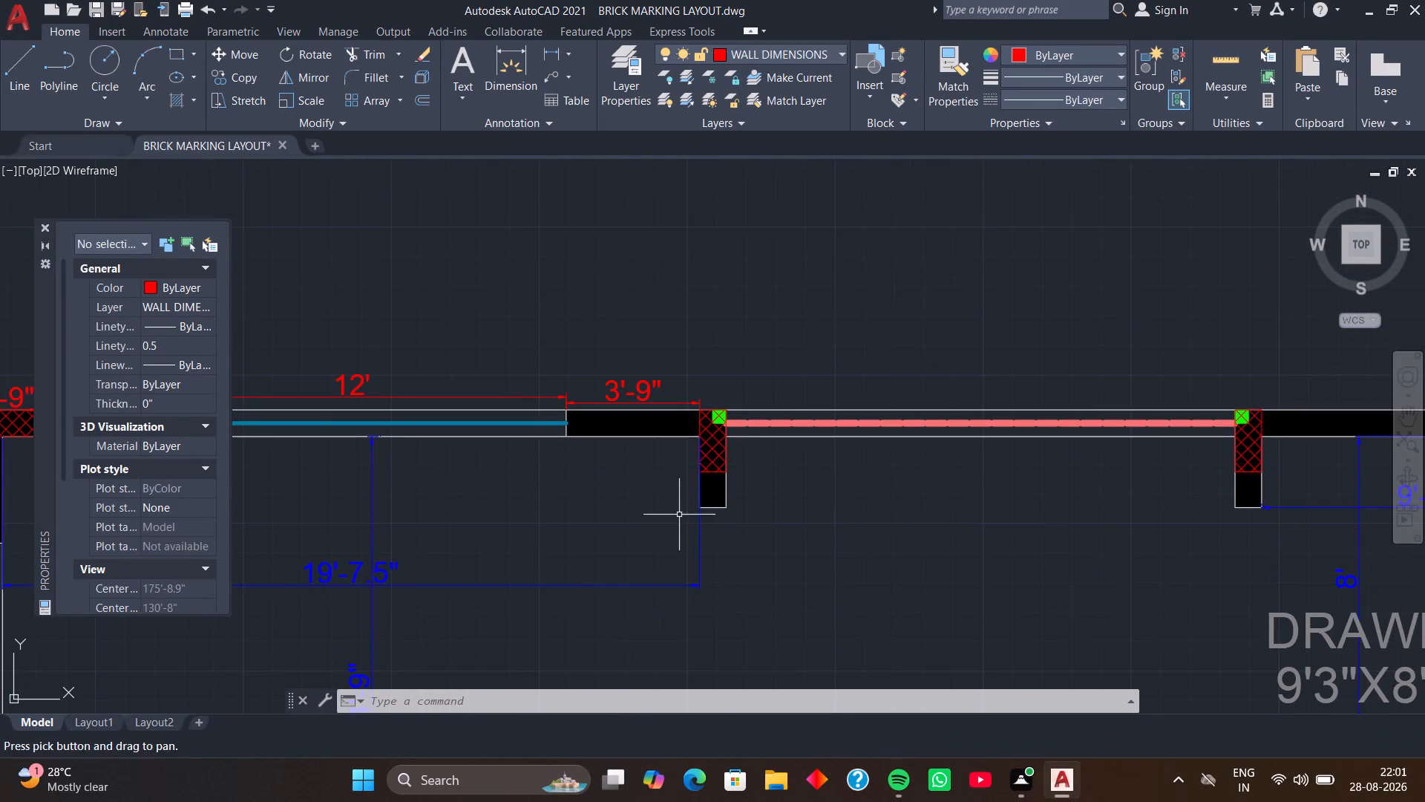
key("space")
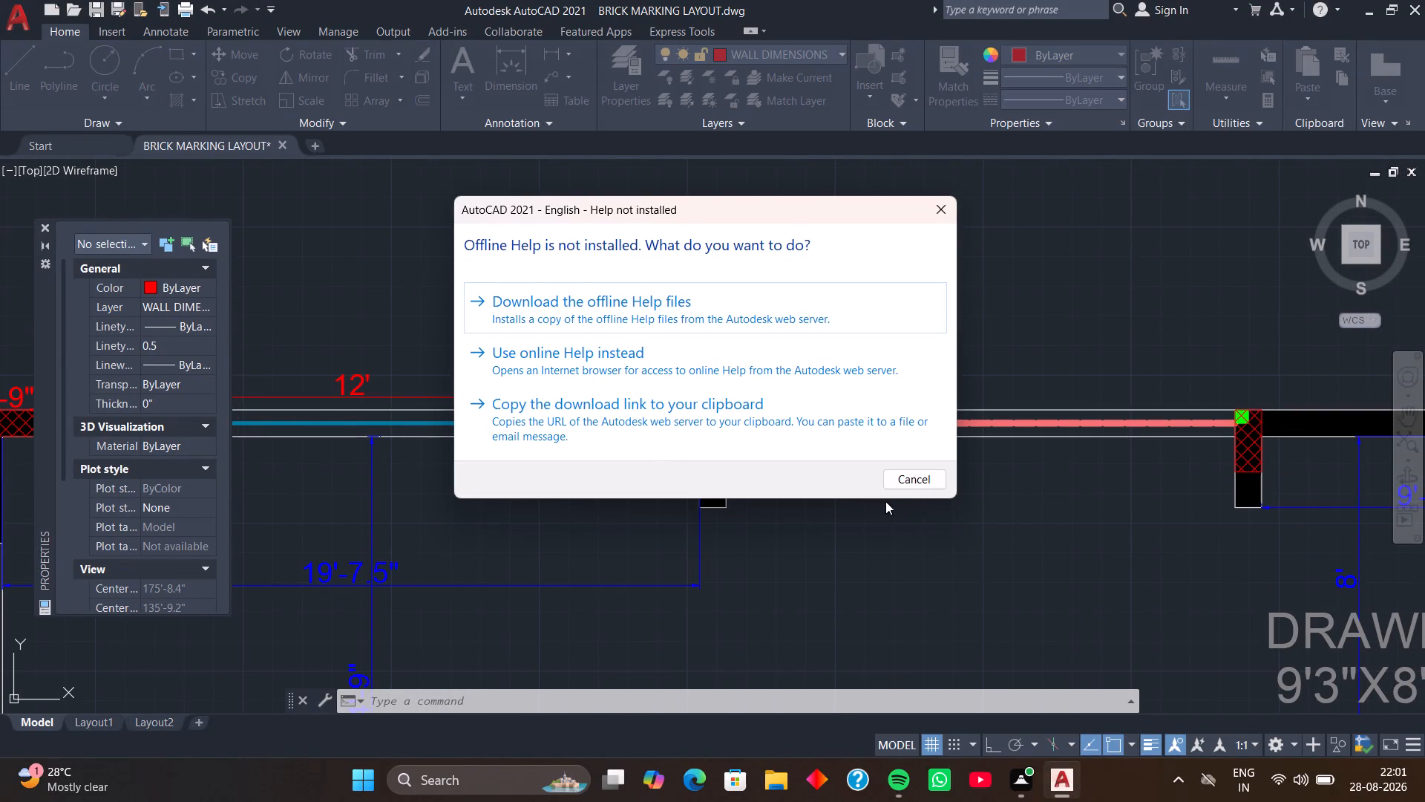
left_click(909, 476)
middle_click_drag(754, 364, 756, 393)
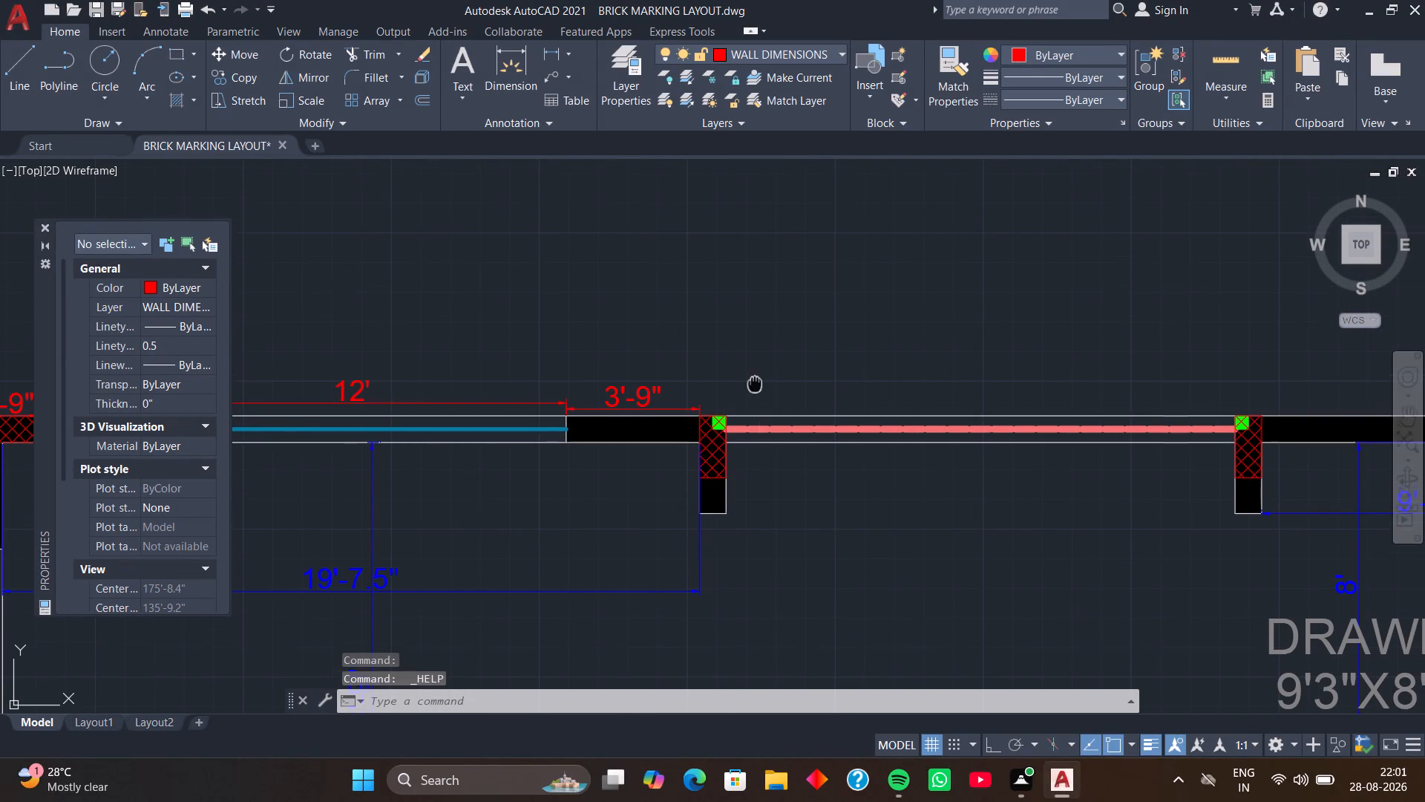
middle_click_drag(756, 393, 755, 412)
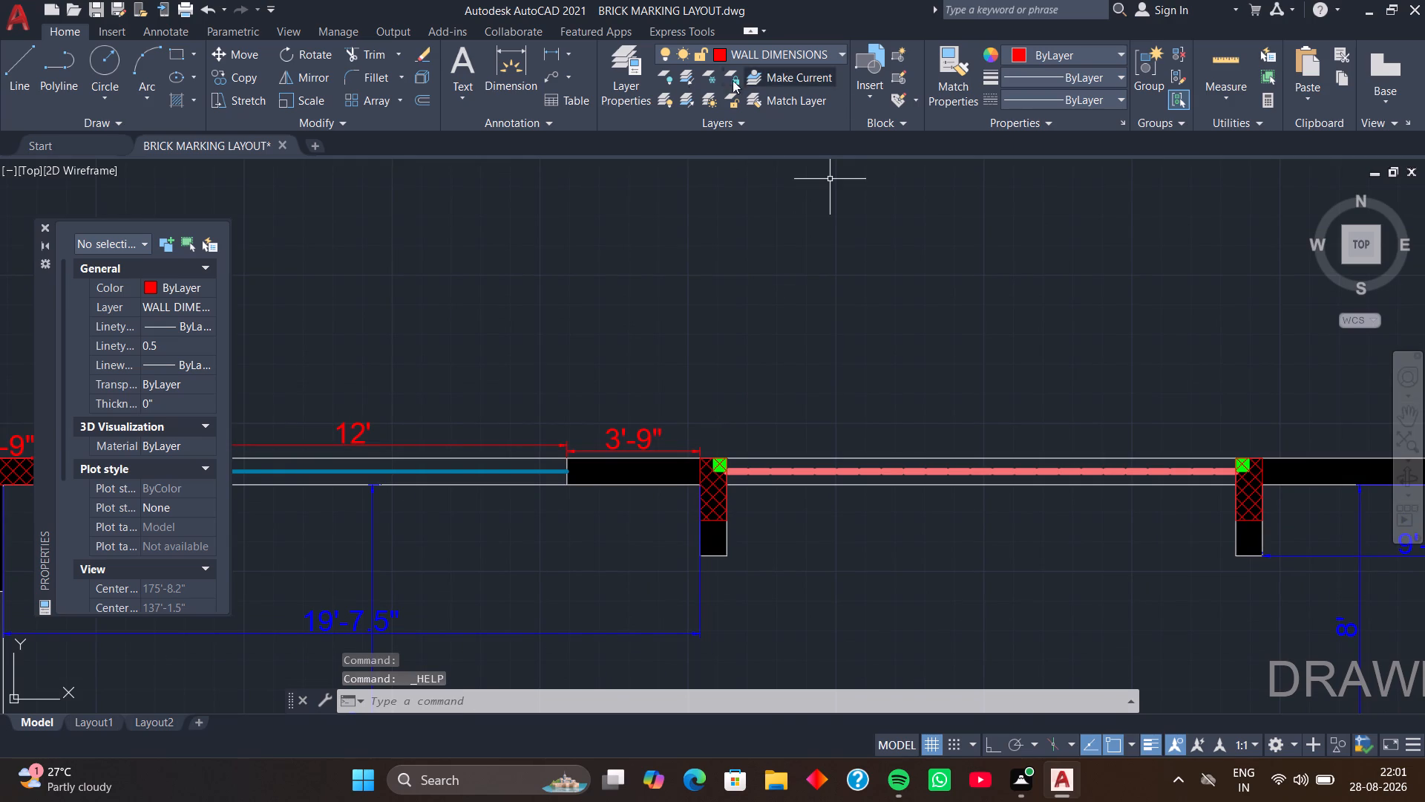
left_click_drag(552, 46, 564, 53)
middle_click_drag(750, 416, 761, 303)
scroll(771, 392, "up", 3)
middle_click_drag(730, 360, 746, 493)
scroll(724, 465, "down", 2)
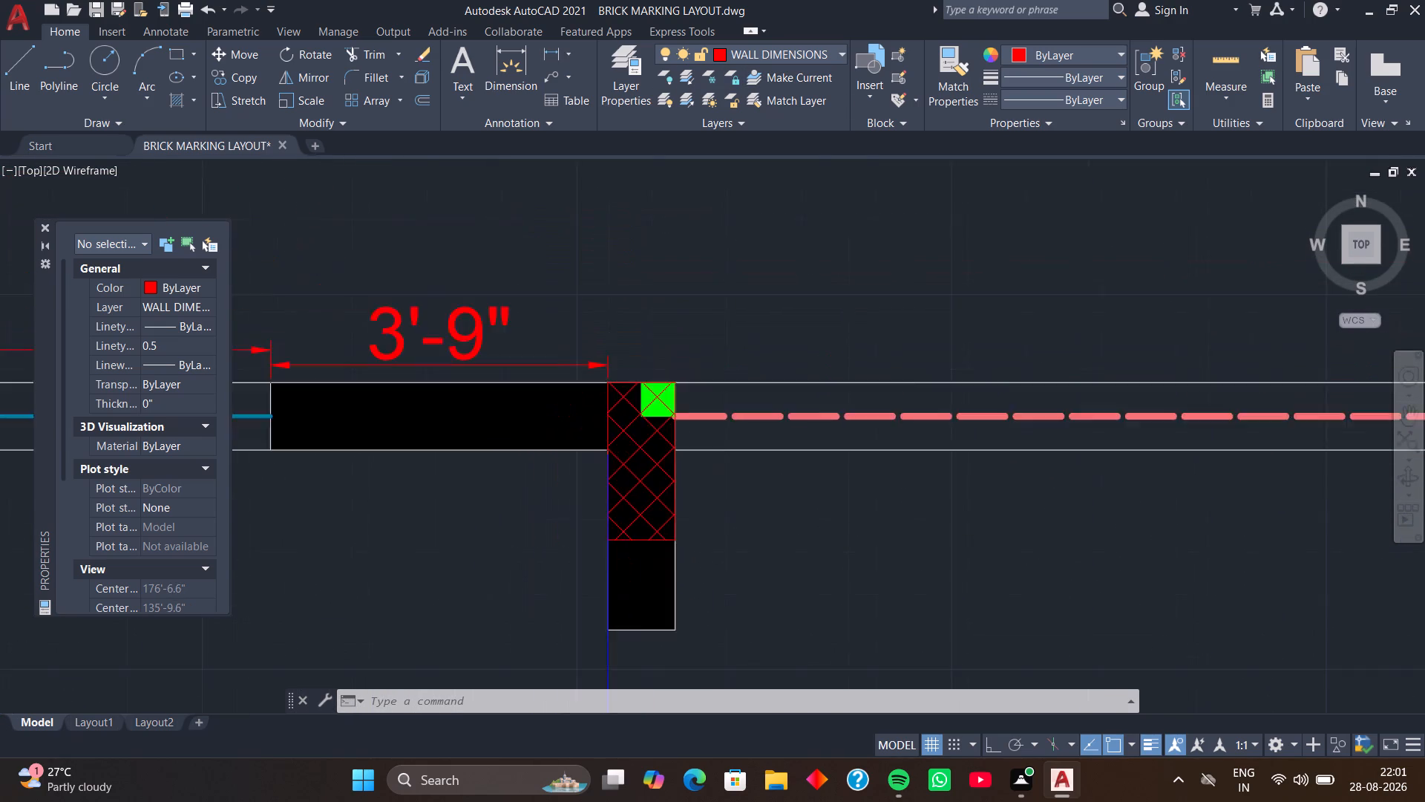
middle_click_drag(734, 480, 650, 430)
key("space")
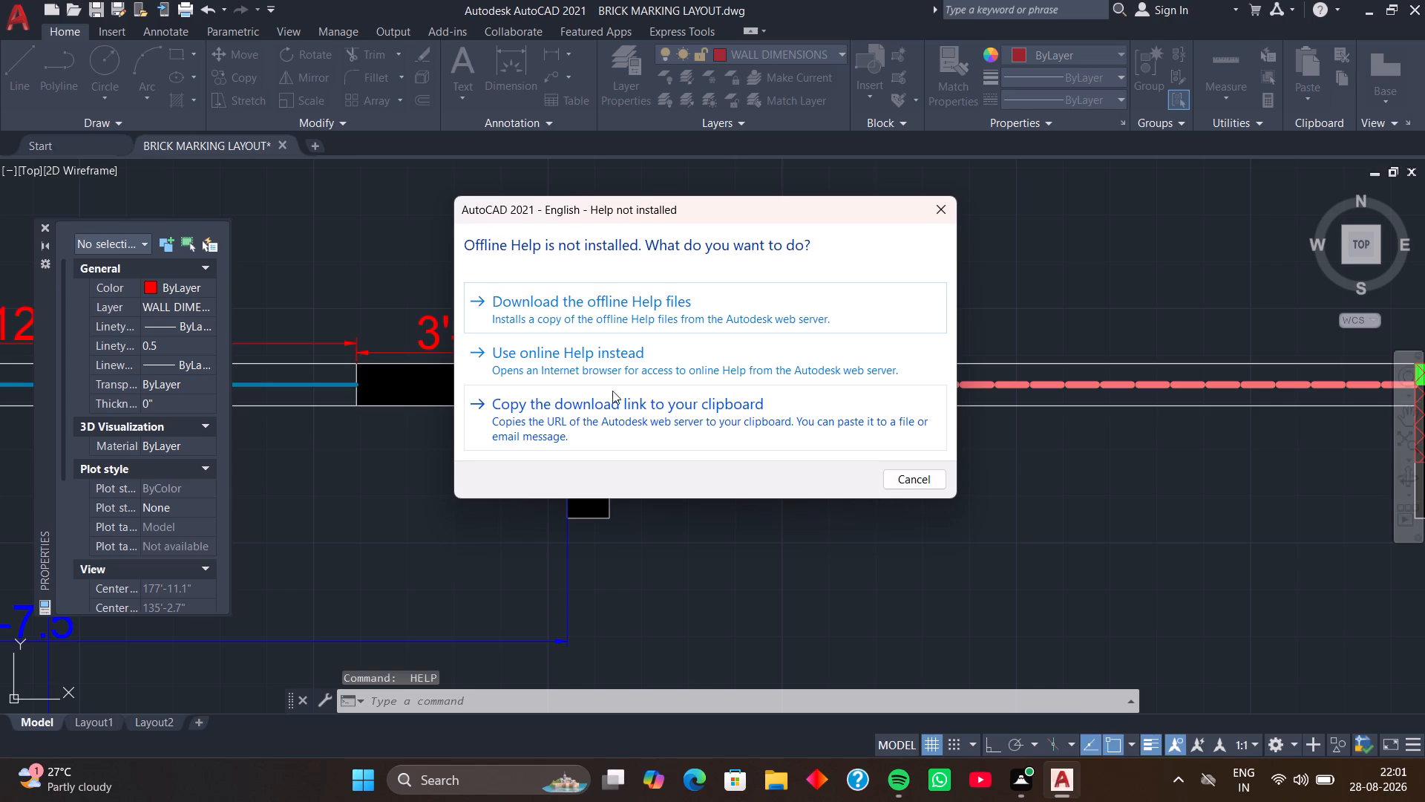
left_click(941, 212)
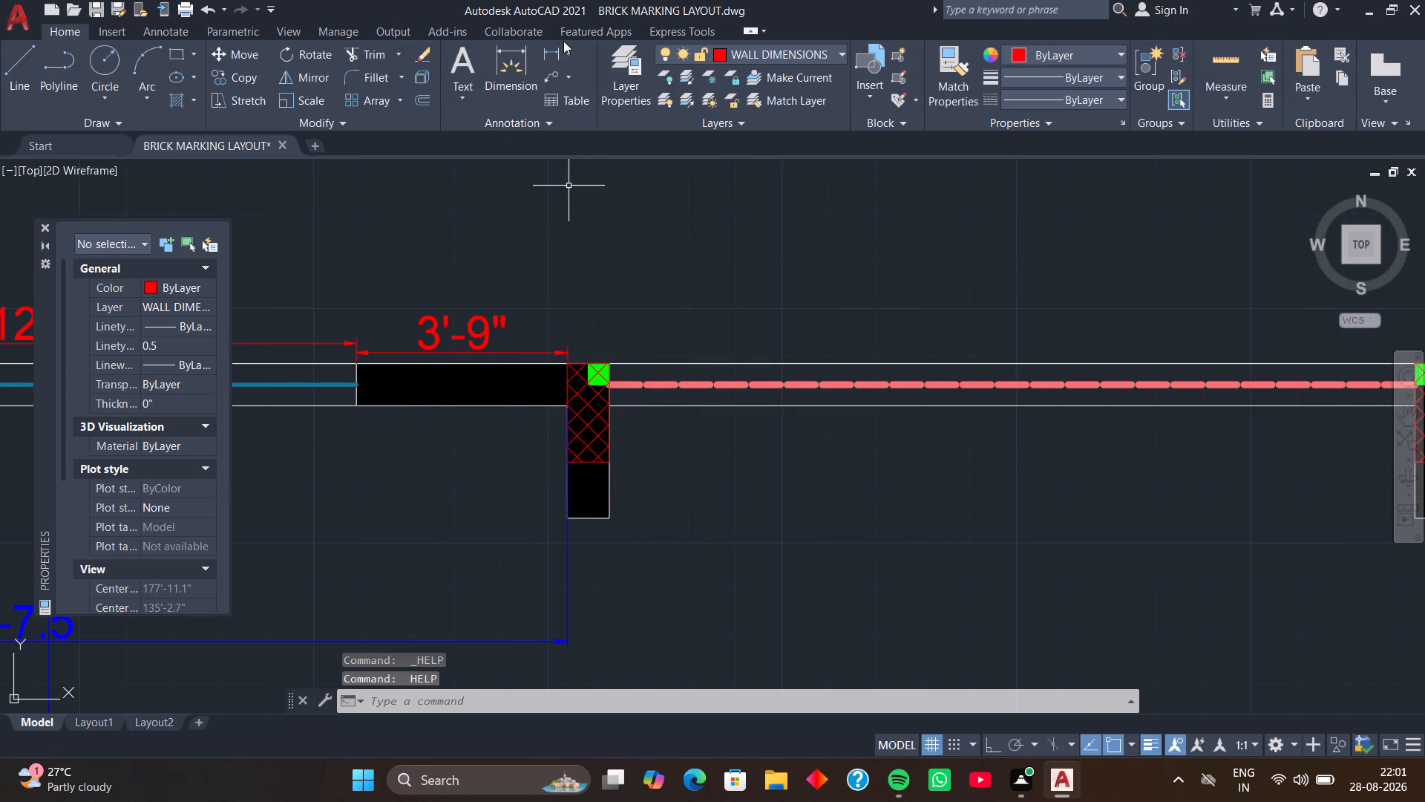
Add a linear dimension across the dashed opening between the two columns on the upper outer wall, placed on the wall's inner side.
left_click(551, 60)
scroll(647, 435, "up", 2)
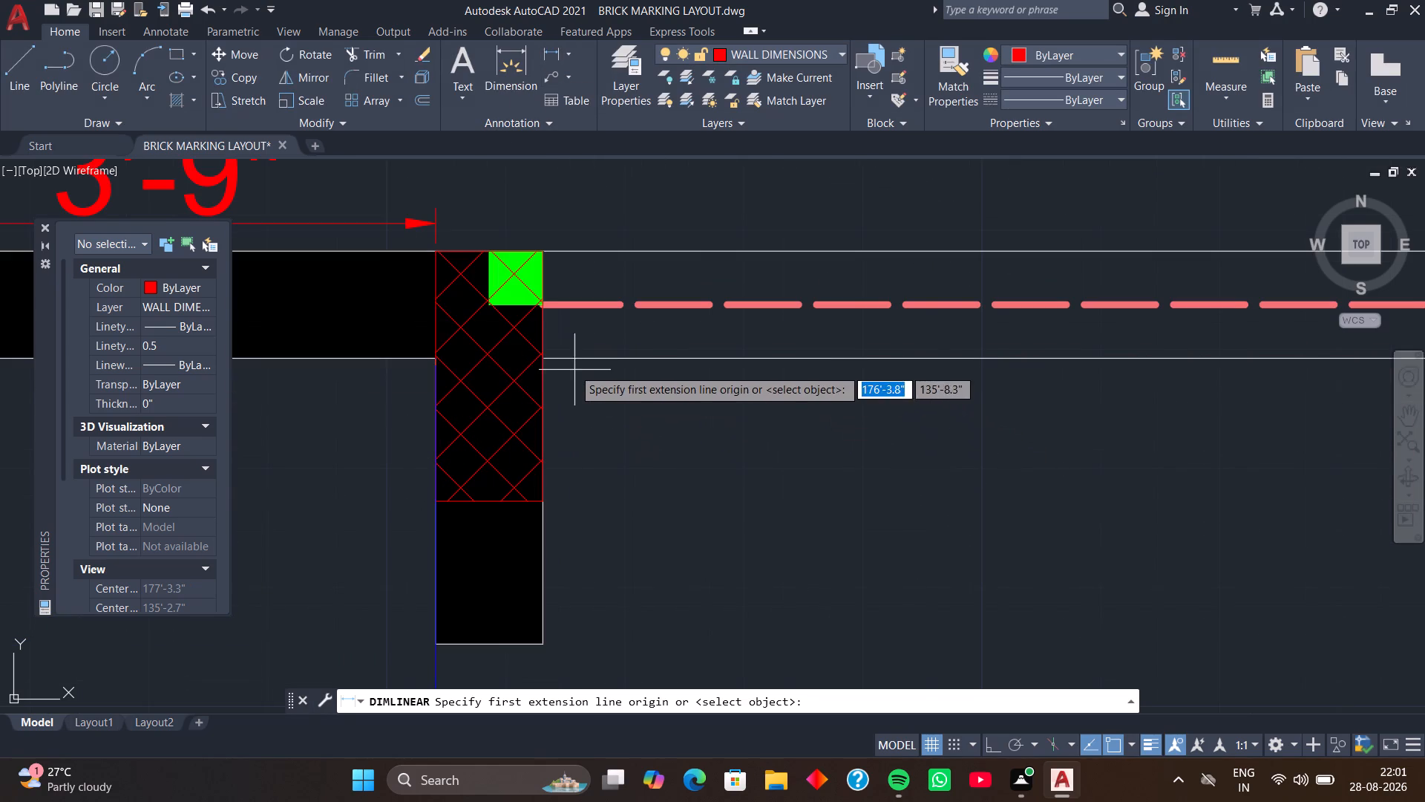
left_click(543, 359)
scroll(833, 481, "down", 3)
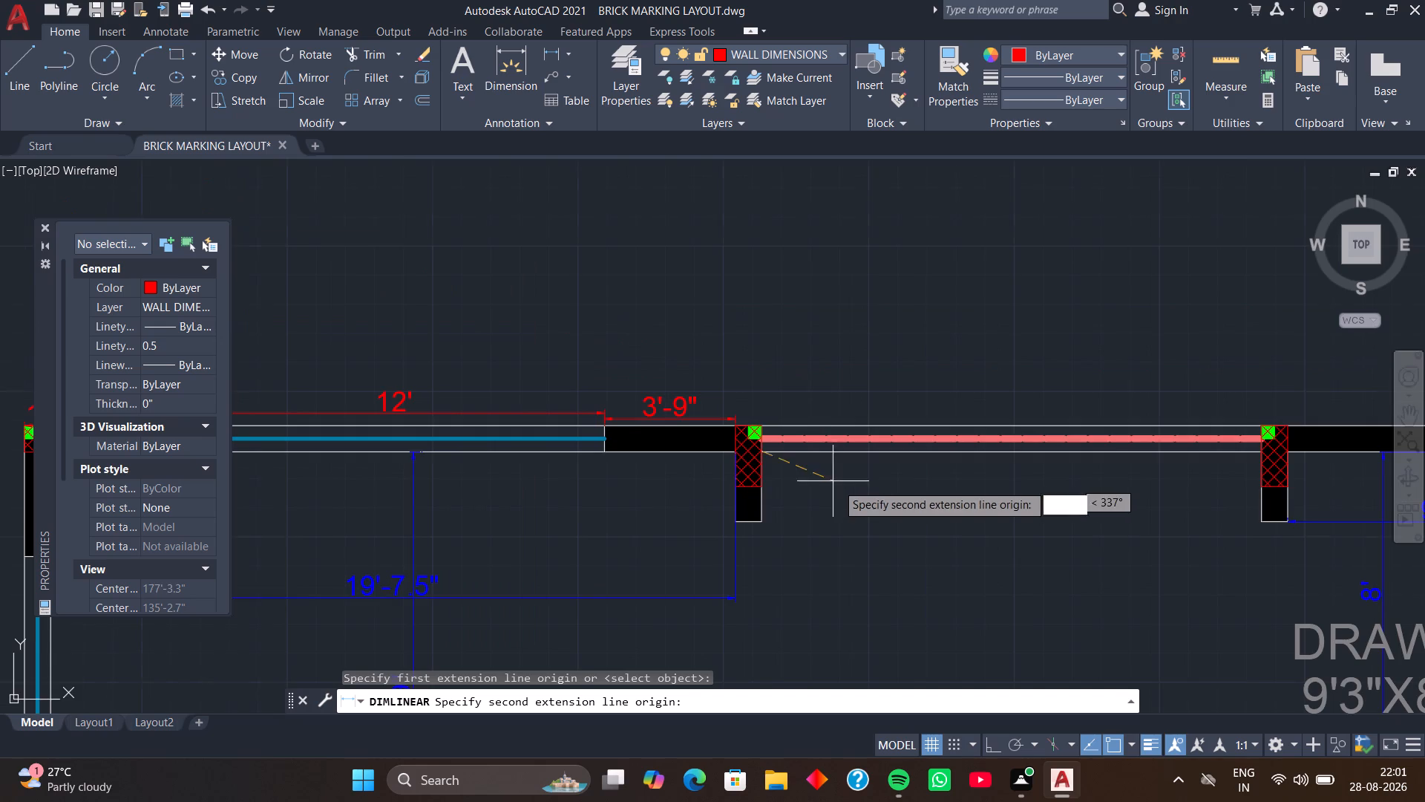
middle_click_drag(848, 489, 574, 448)
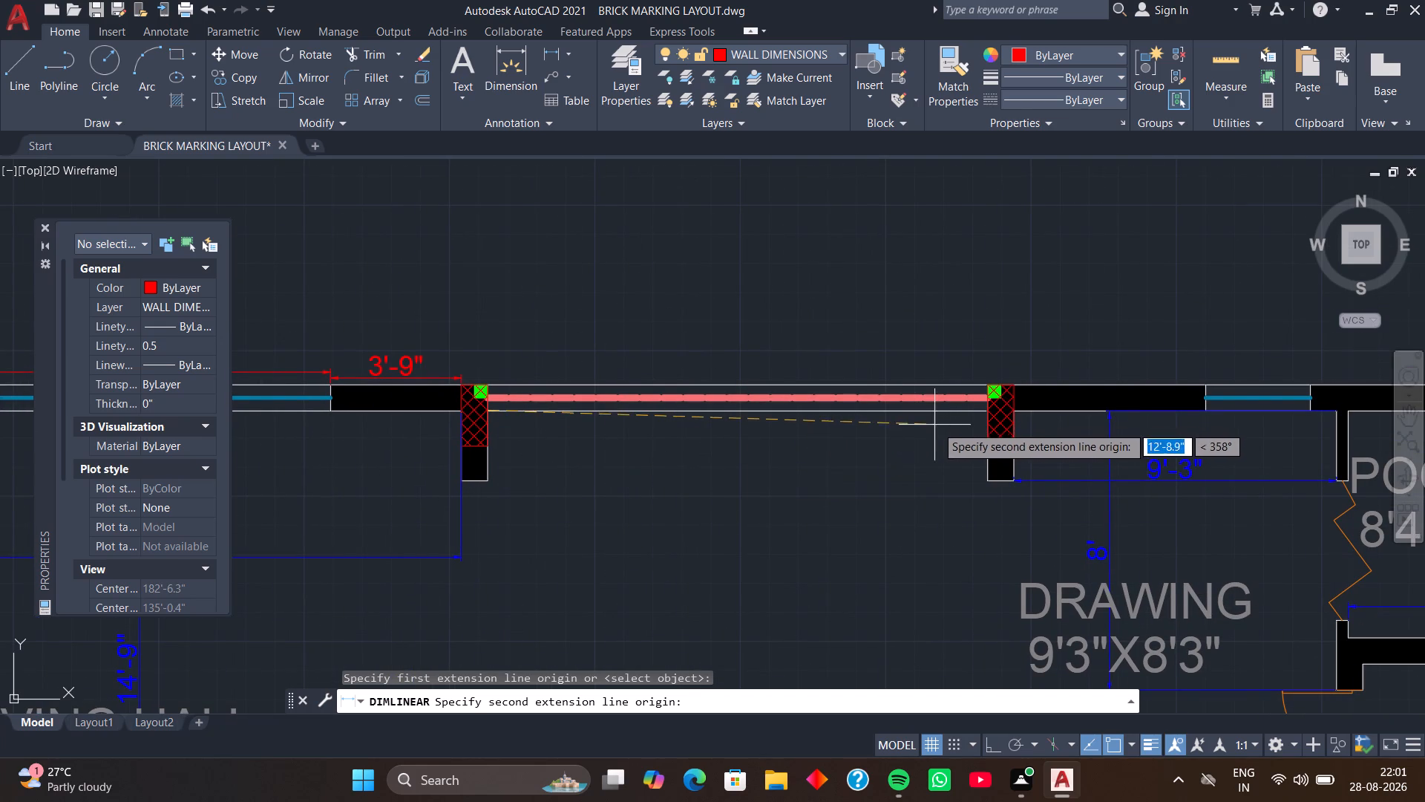
scroll(986, 414, "up", 2)
left_click(977, 405)
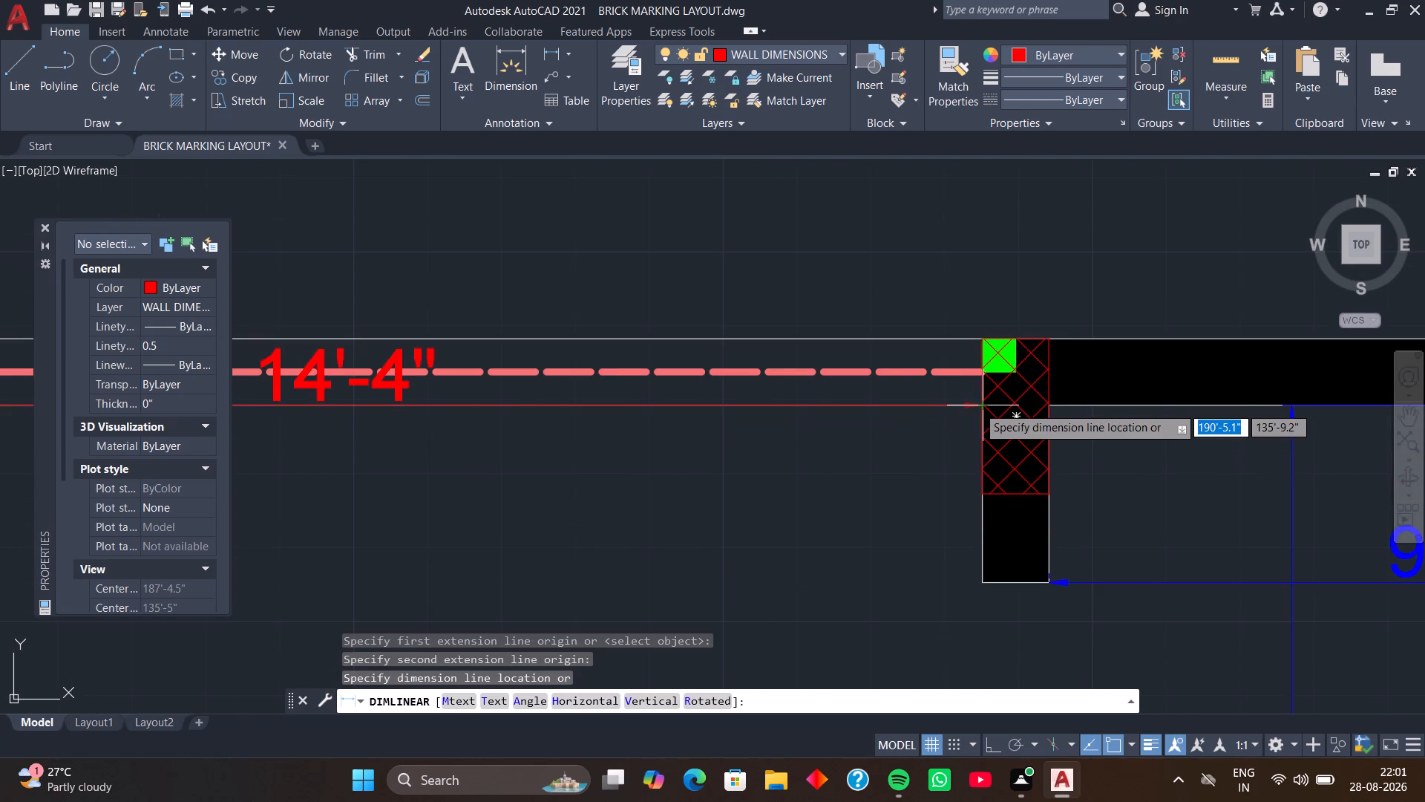
left_click(969, 456)
Add a linear dimension above the outer wall segment from the column to the drawing room window.
scroll(939, 498, "down", 2)
middle_click_drag(928, 514, 909, 394)
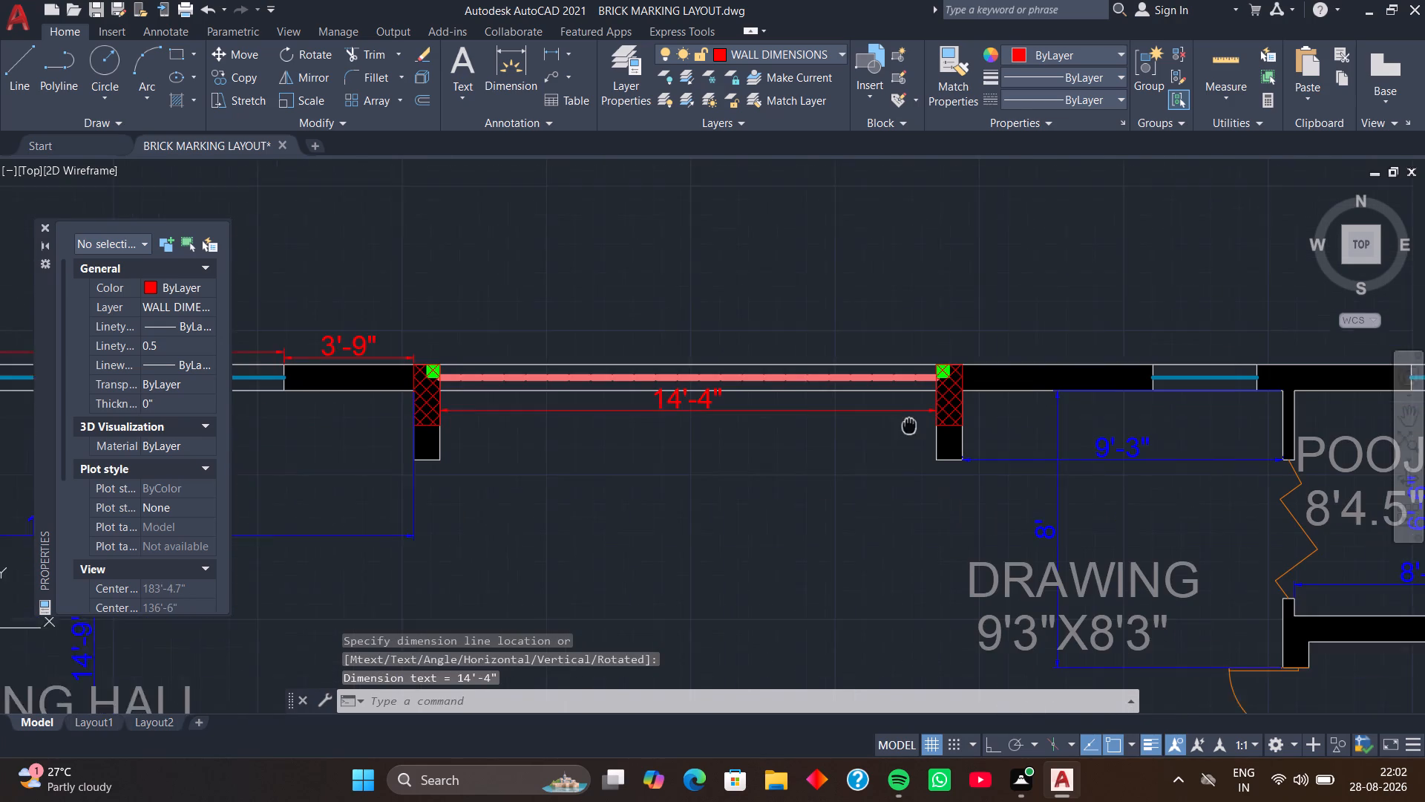
middle_click_drag(909, 394, 910, 366)
middle_click_drag(940, 457, 858, 504)
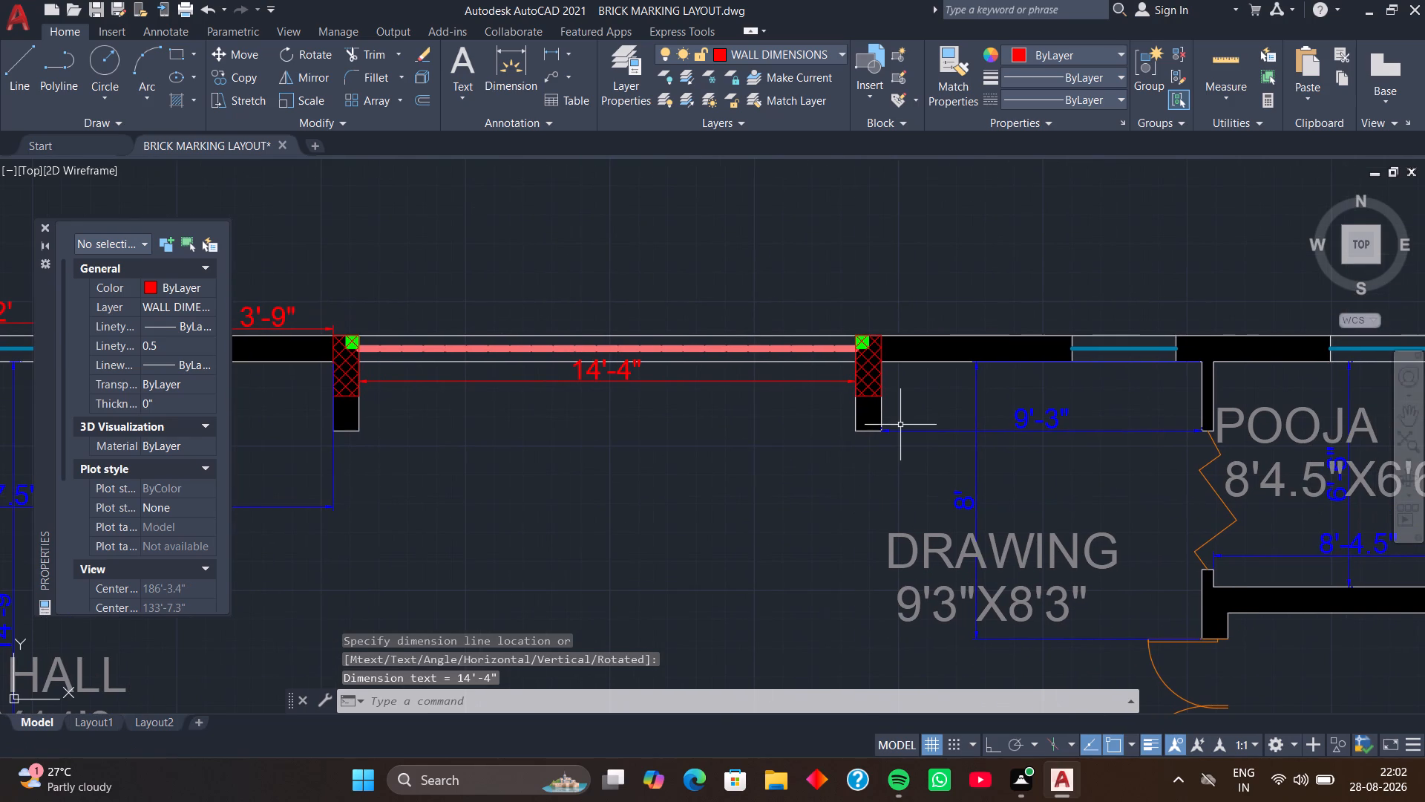
middle_click_drag(905, 405, 862, 444)
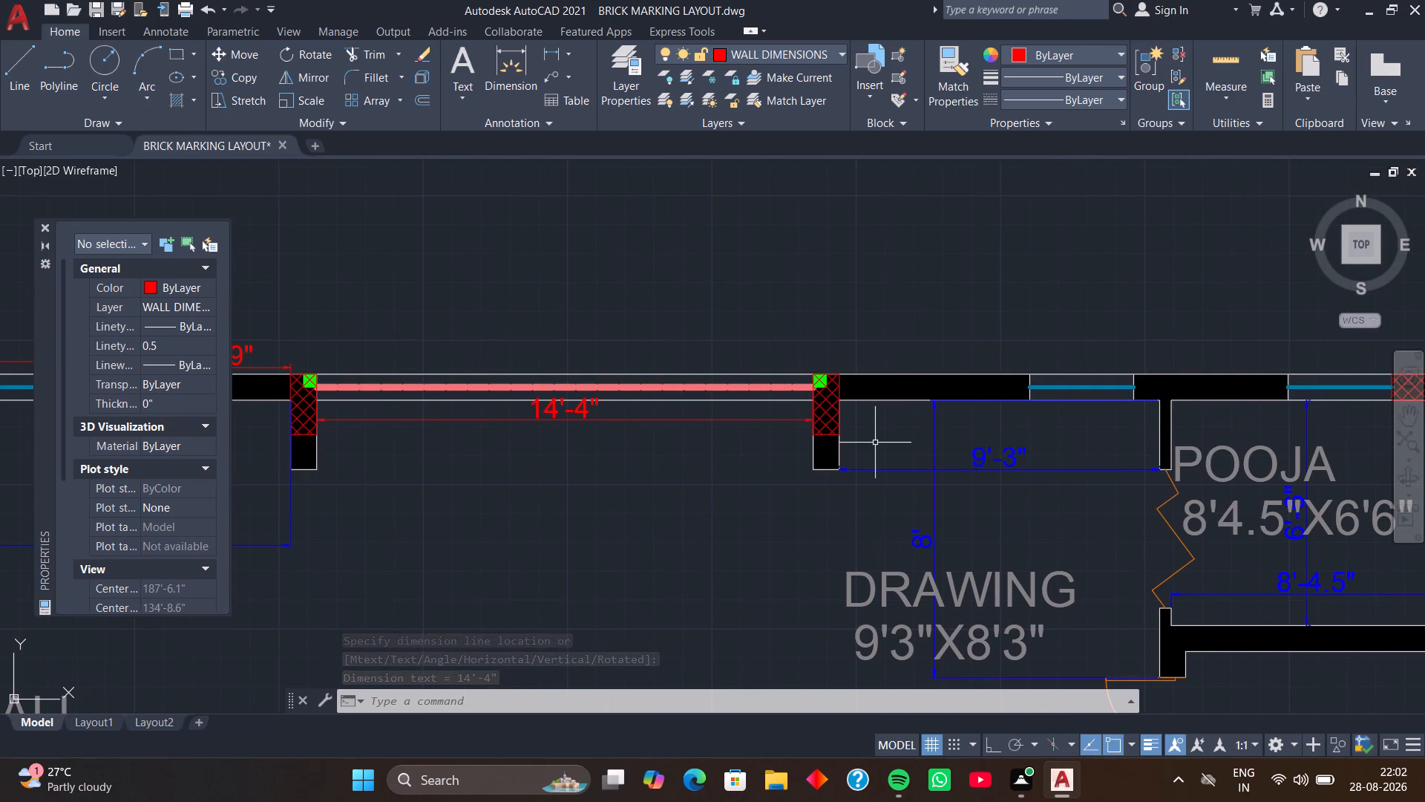
key("space")
scroll(836, 358, "up", 2)
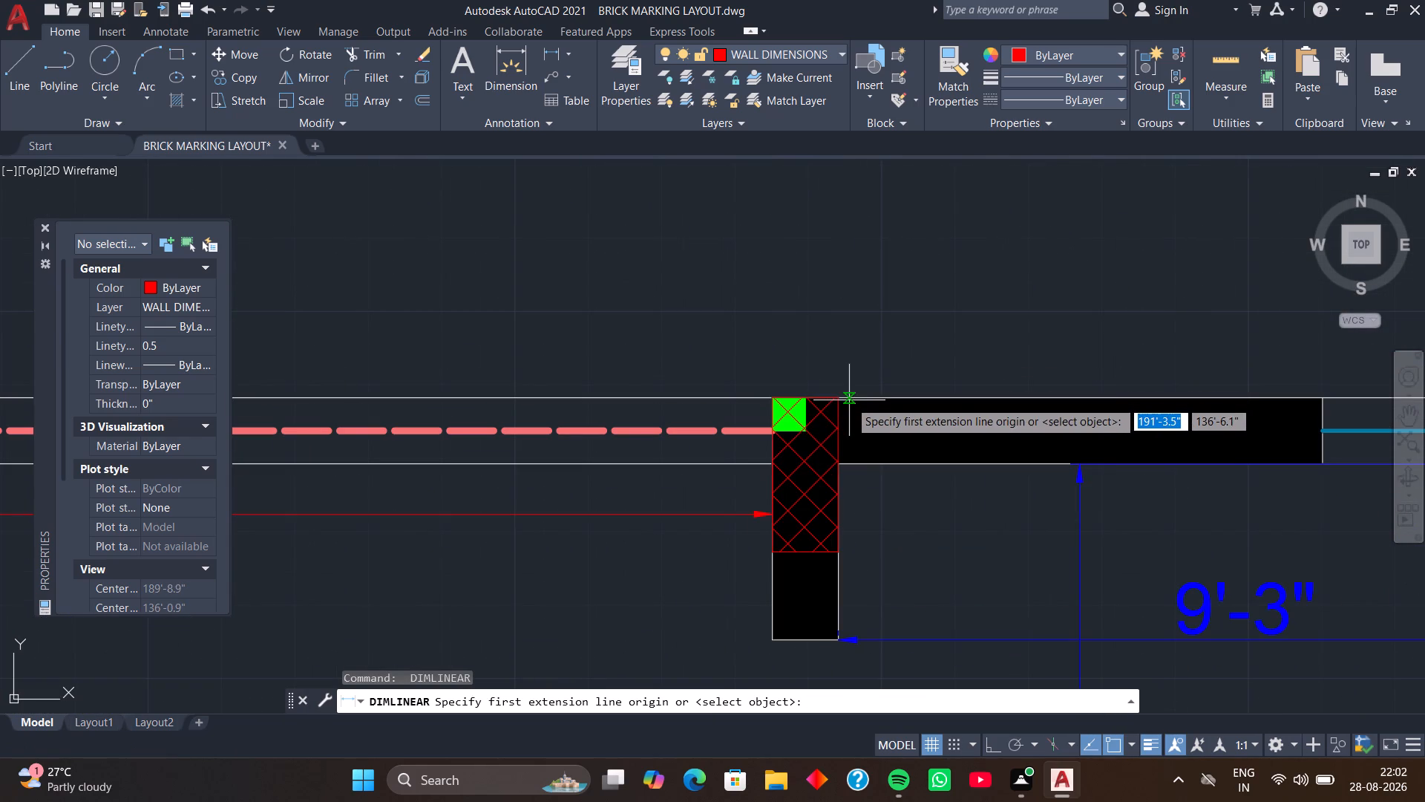
left_click(839, 402)
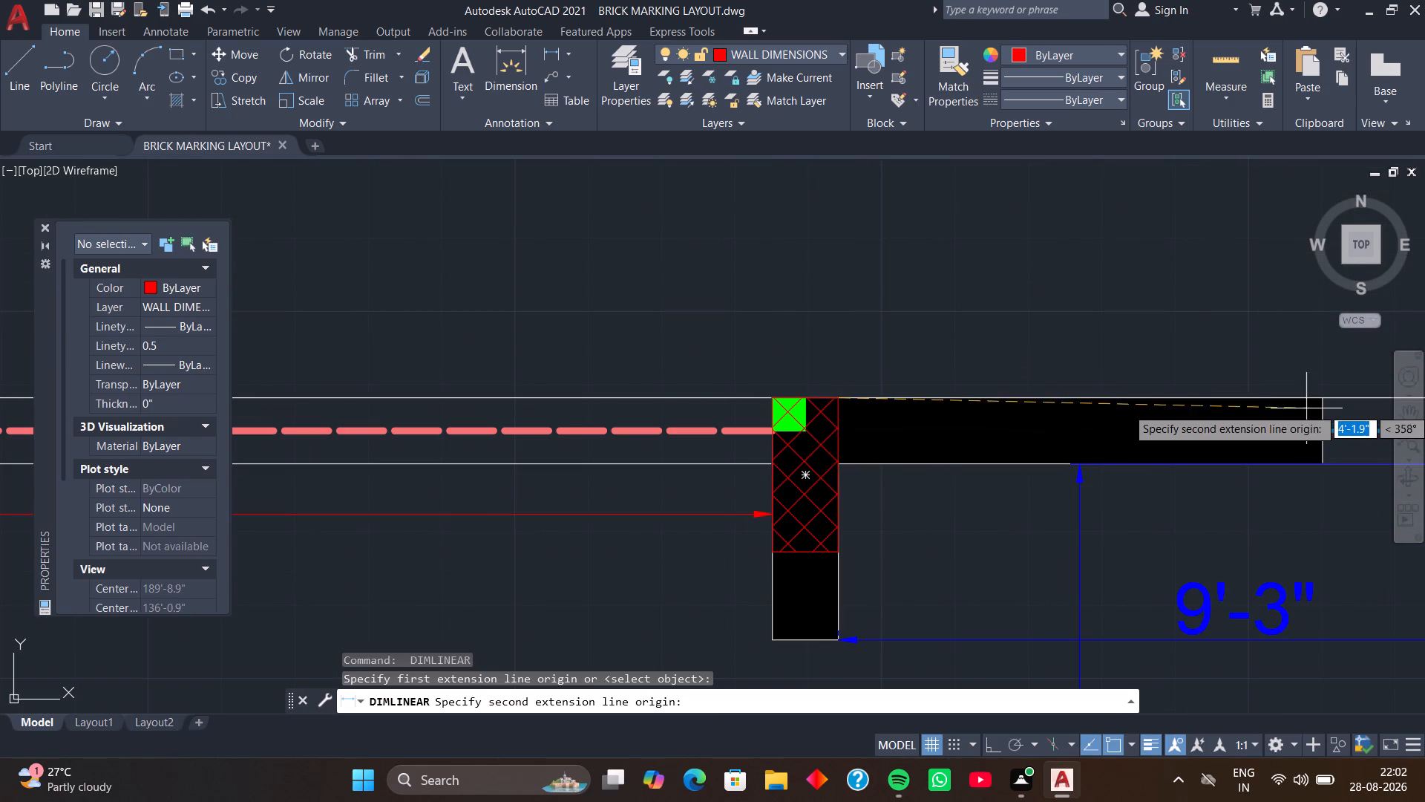
left_click(1321, 400)
left_click(1319, 385)
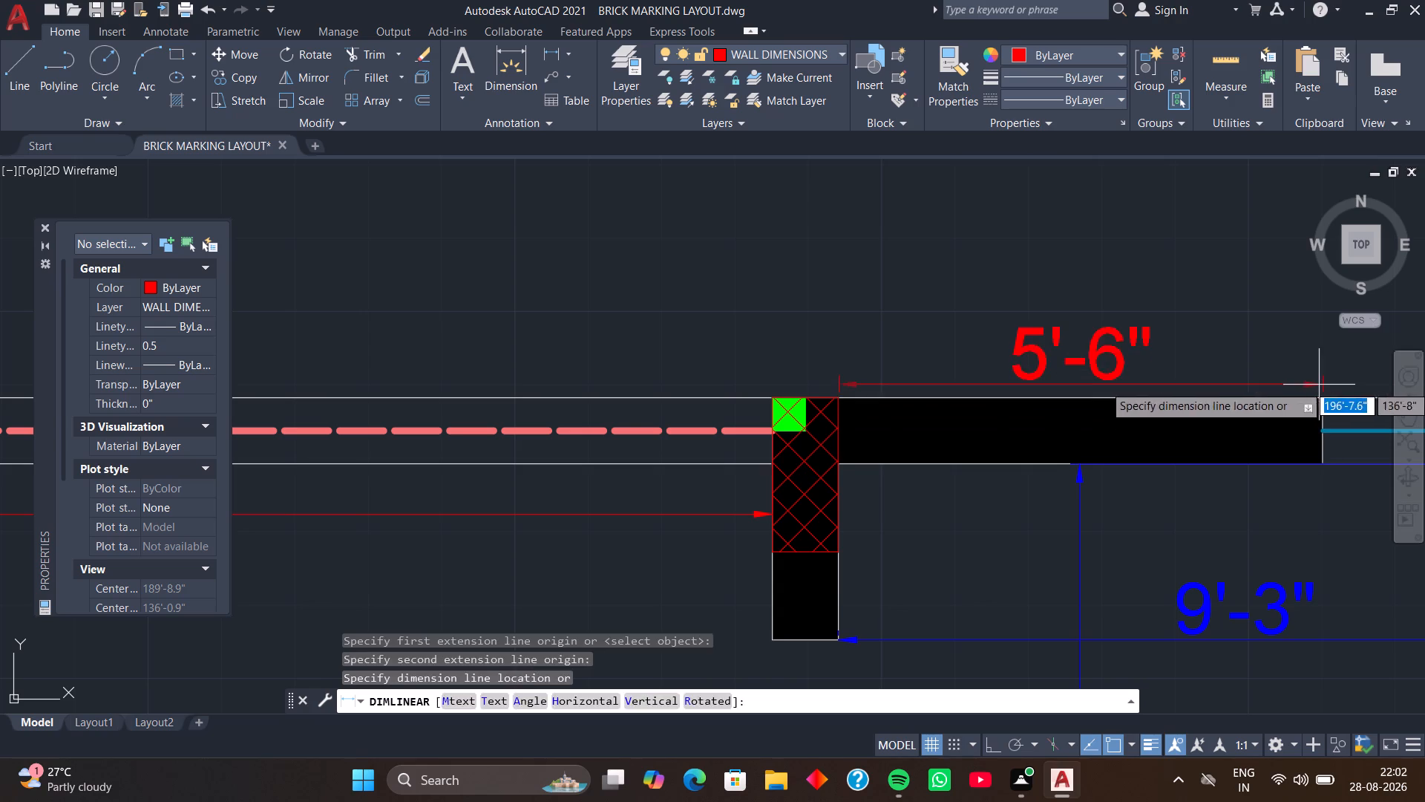
Dimension the width of the drawing room window opening, placing the dimension just outside the upper outer wall.
scroll(1319, 385, "down", 2)
middle_click_drag(1319, 385, 818, 430)
key("space")
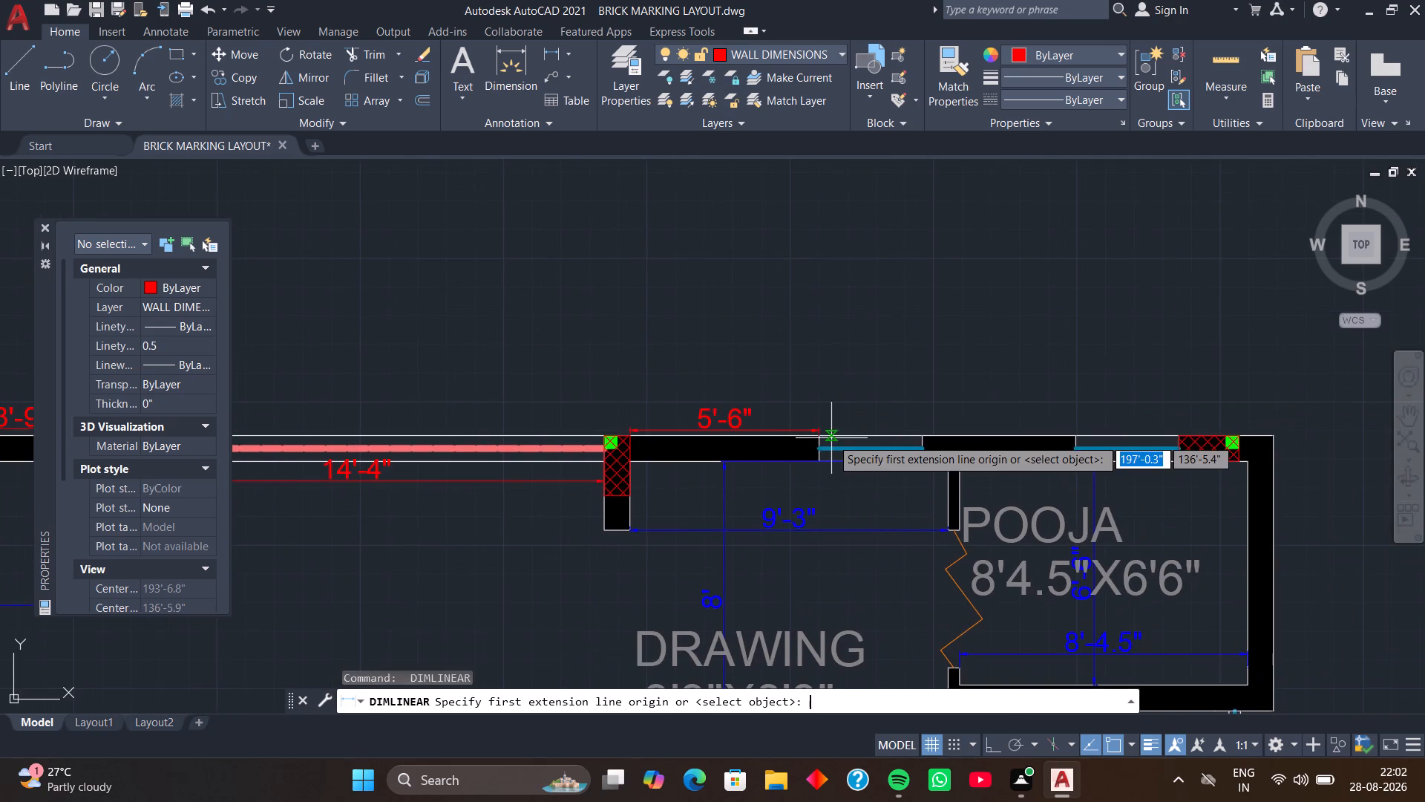
scroll(828, 439, "up", 3)
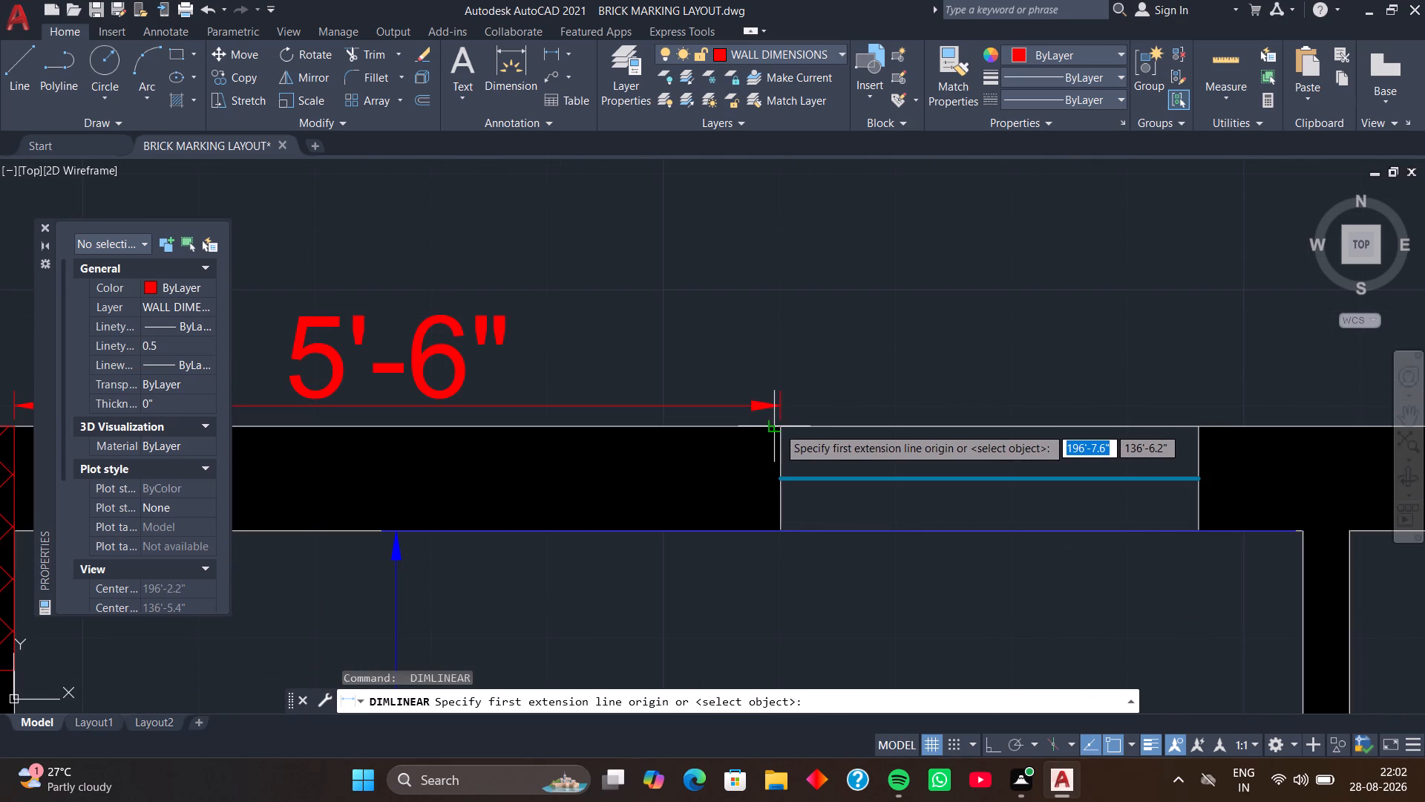
left_click(780, 427)
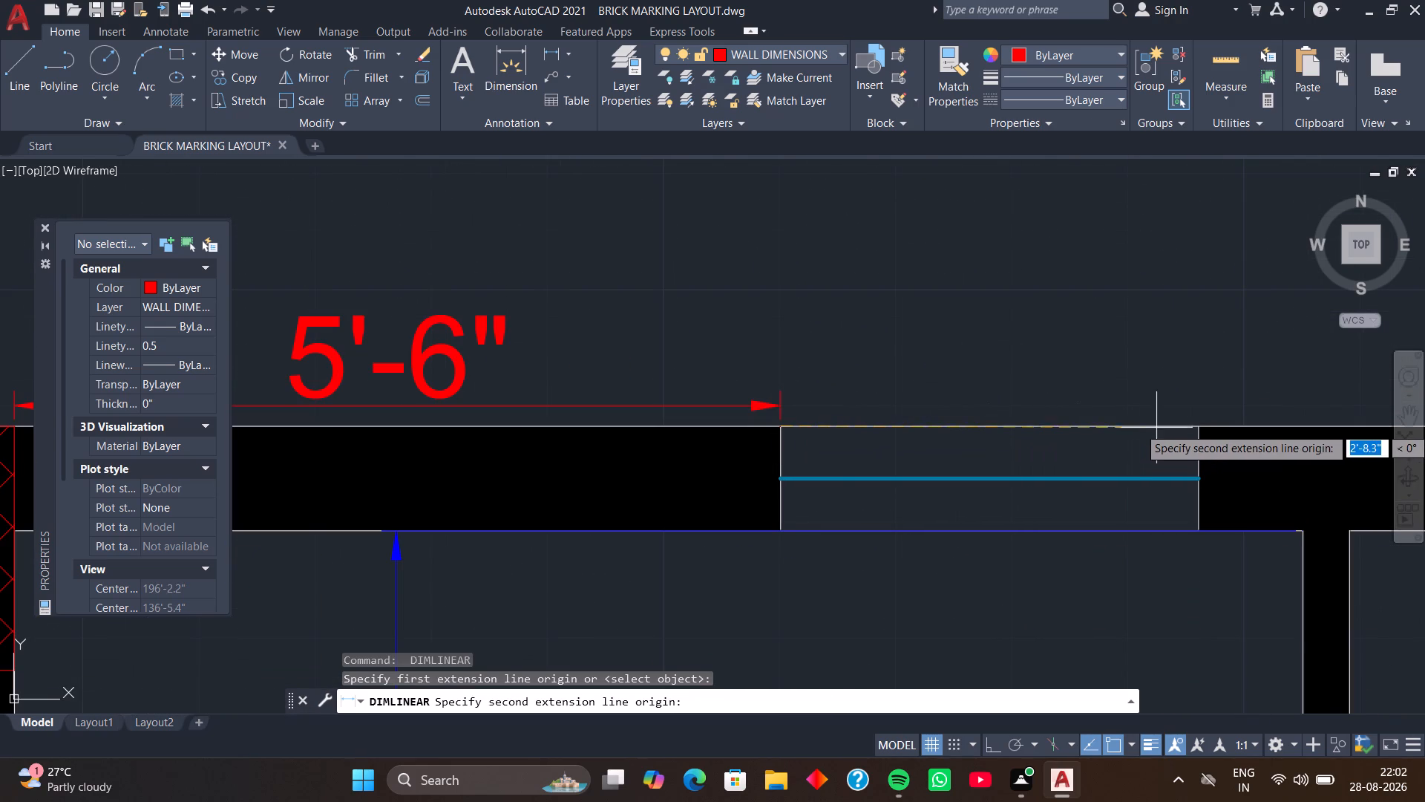
left_click(1197, 428)
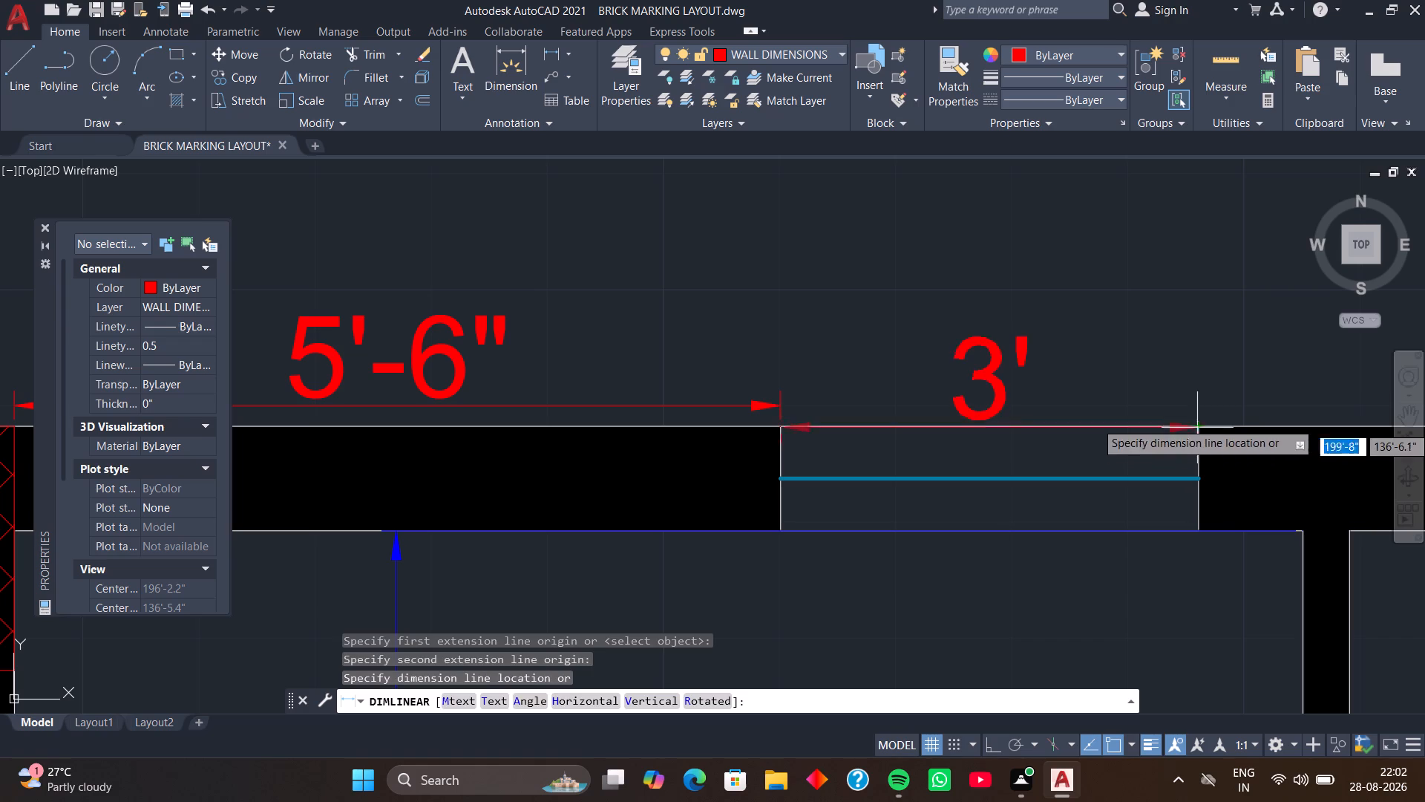
left_click(1192, 414)
With Ortho on, dimension the solid outer wall segment between the drawing room window and the pooja room window.
key("space")
left_click(1201, 426)
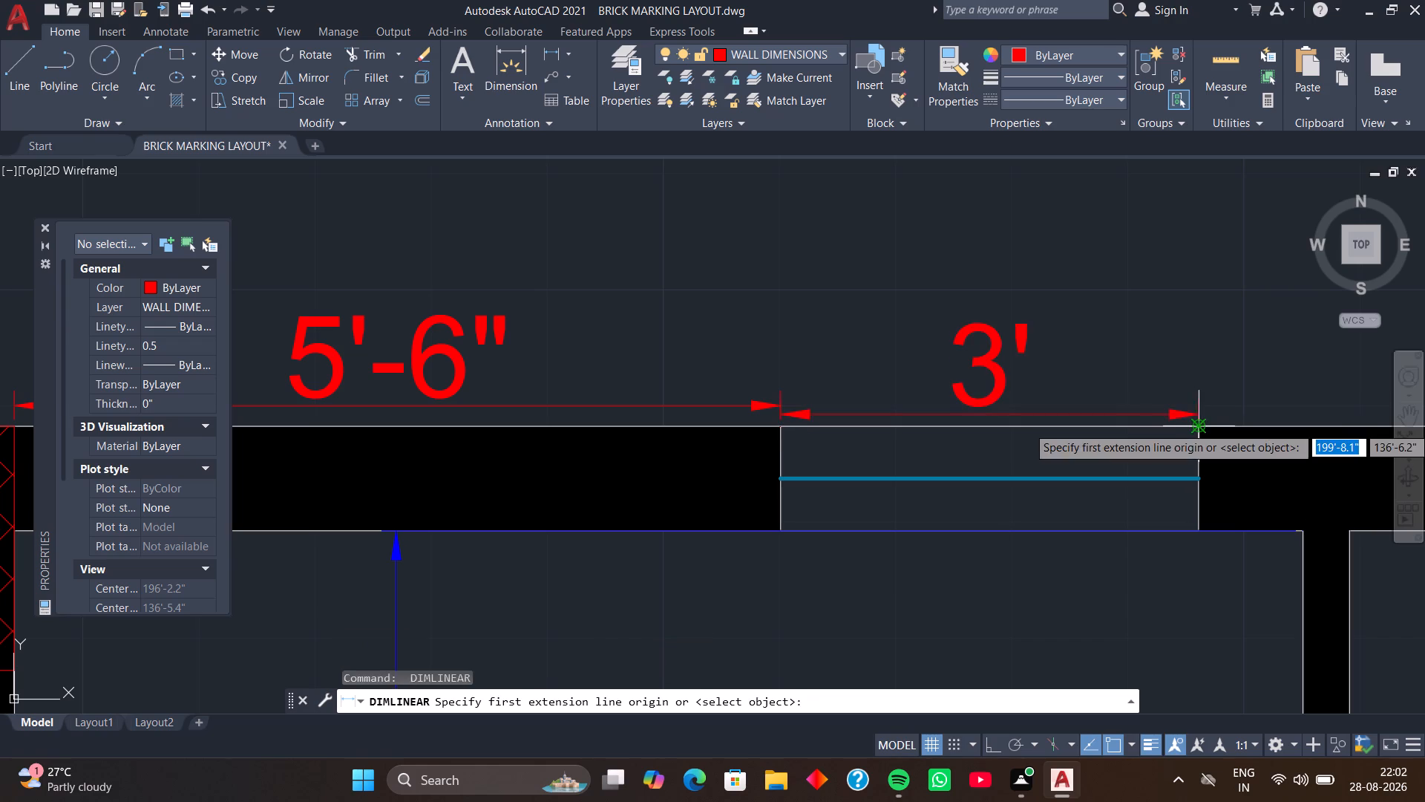
scroll(1259, 423, "down", 3)
middle_click_drag(1259, 423, 772, 469)
key("F8")
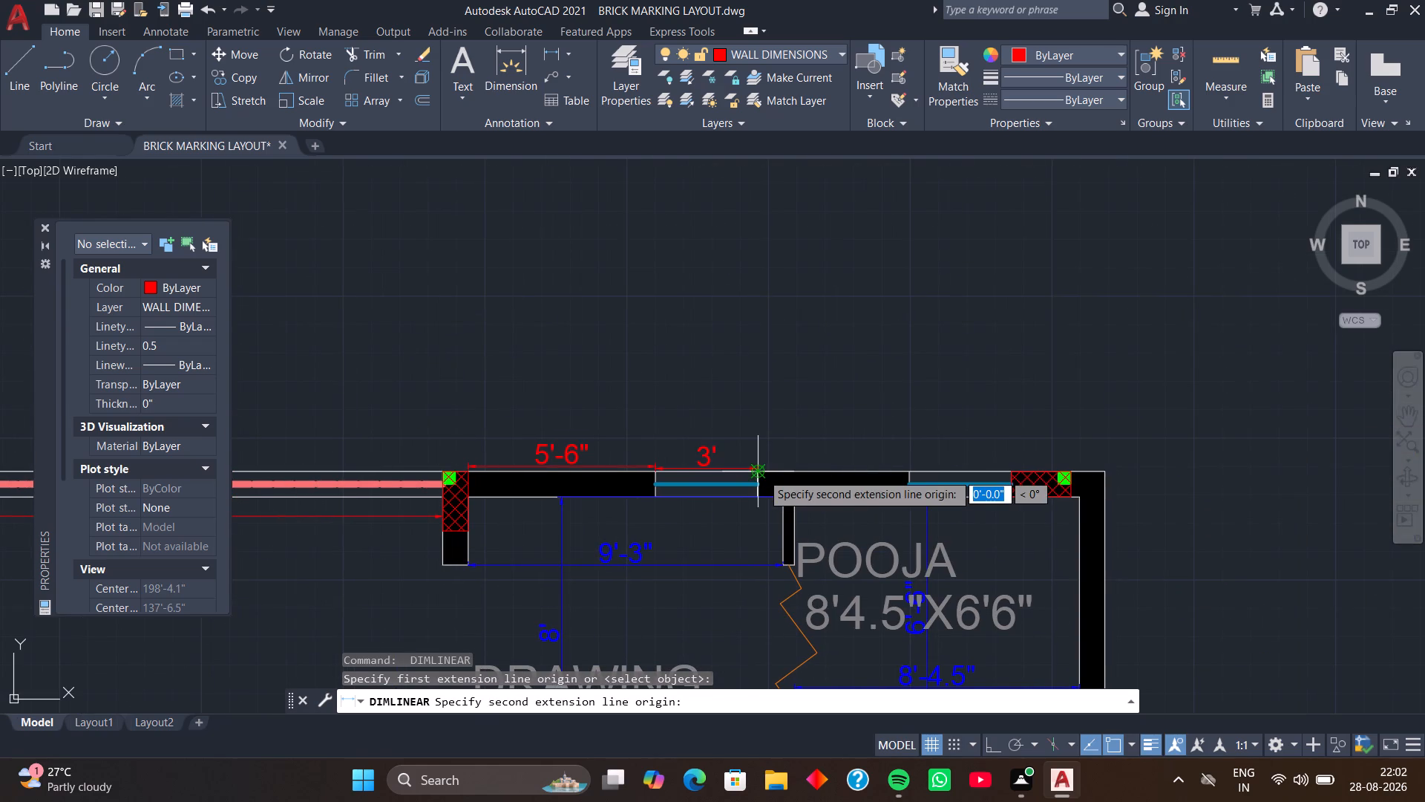
scroll(905, 475, "up", 2)
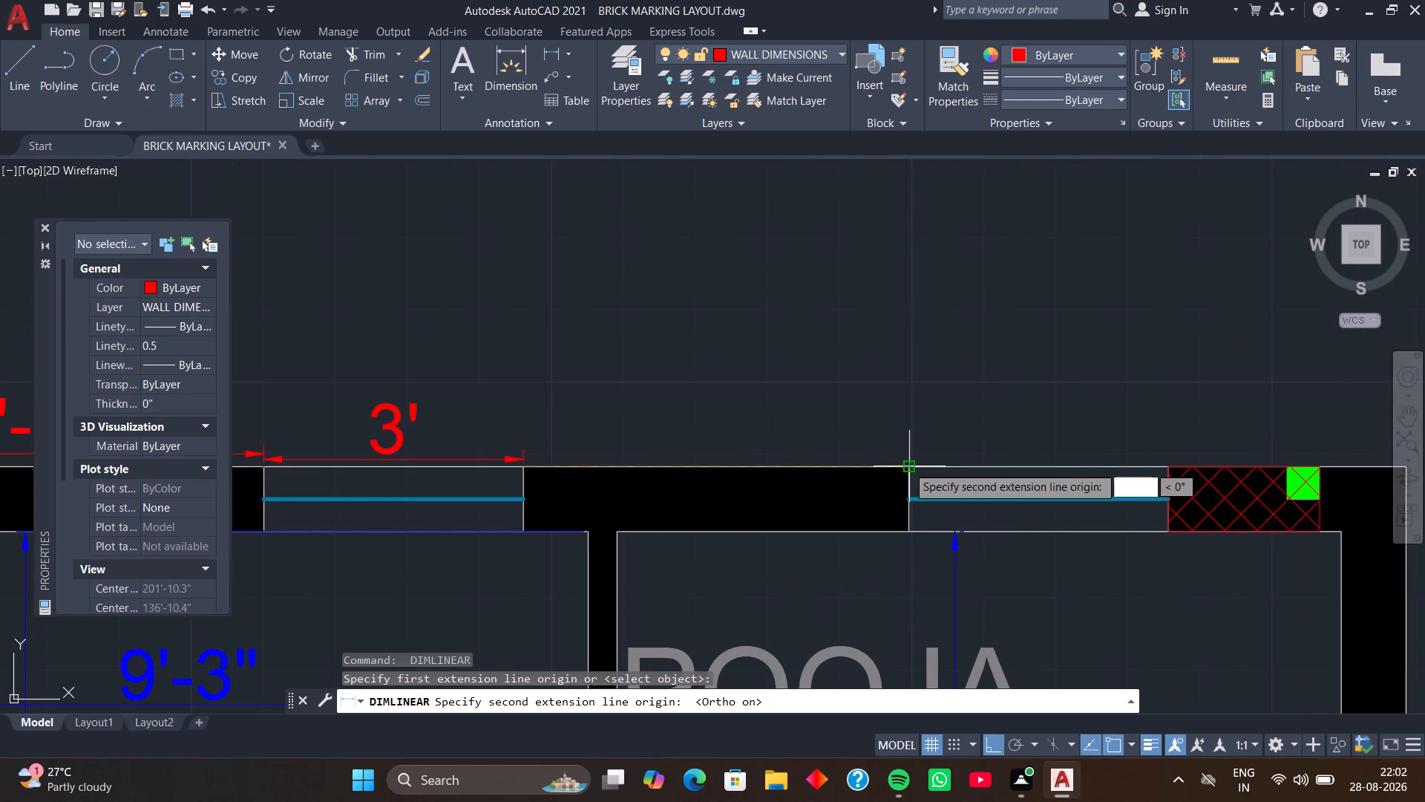
left_click(907, 466)
left_click(902, 451)
Dimension the width of the pooja room window opening, placing the dimension outside the upper outer wall.
key("space")
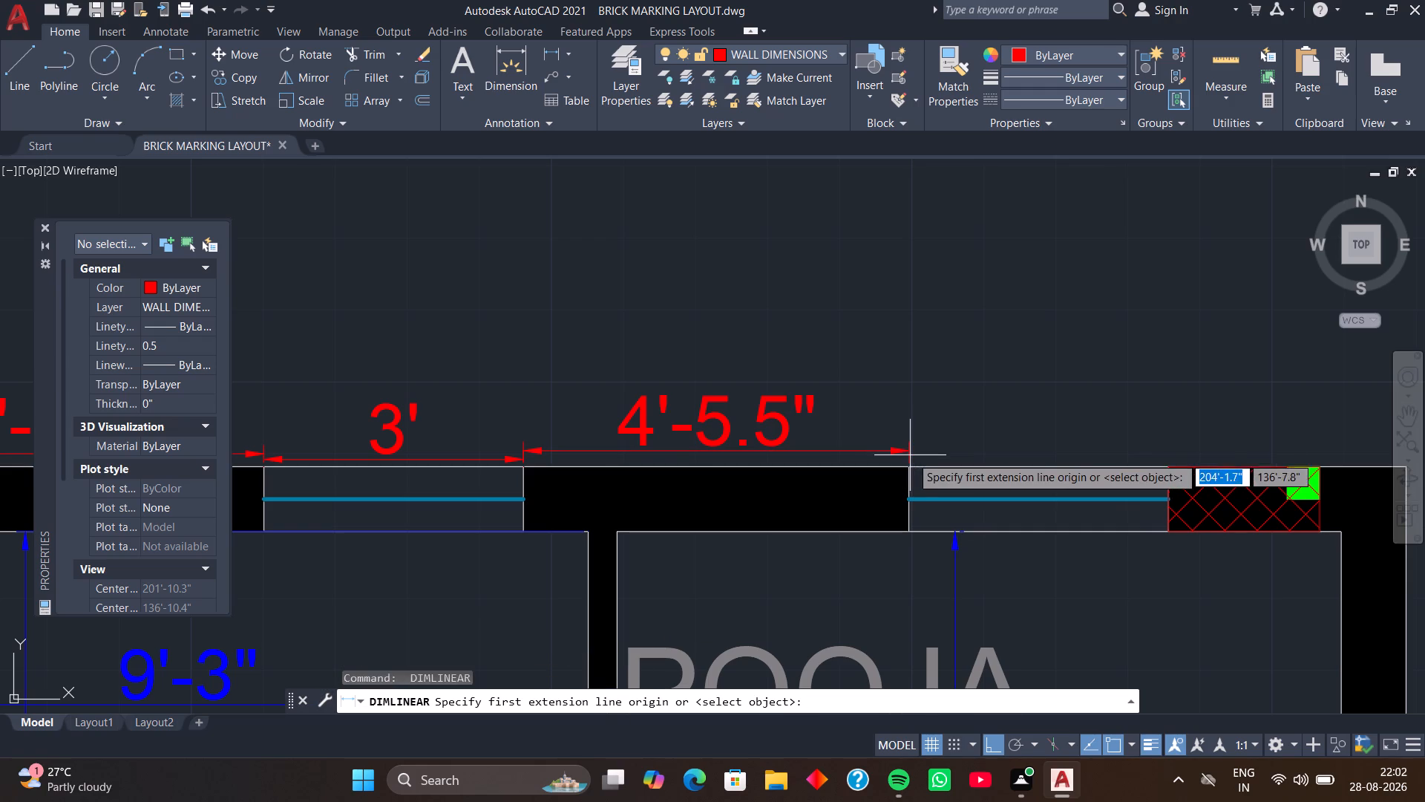
left_click(908, 465)
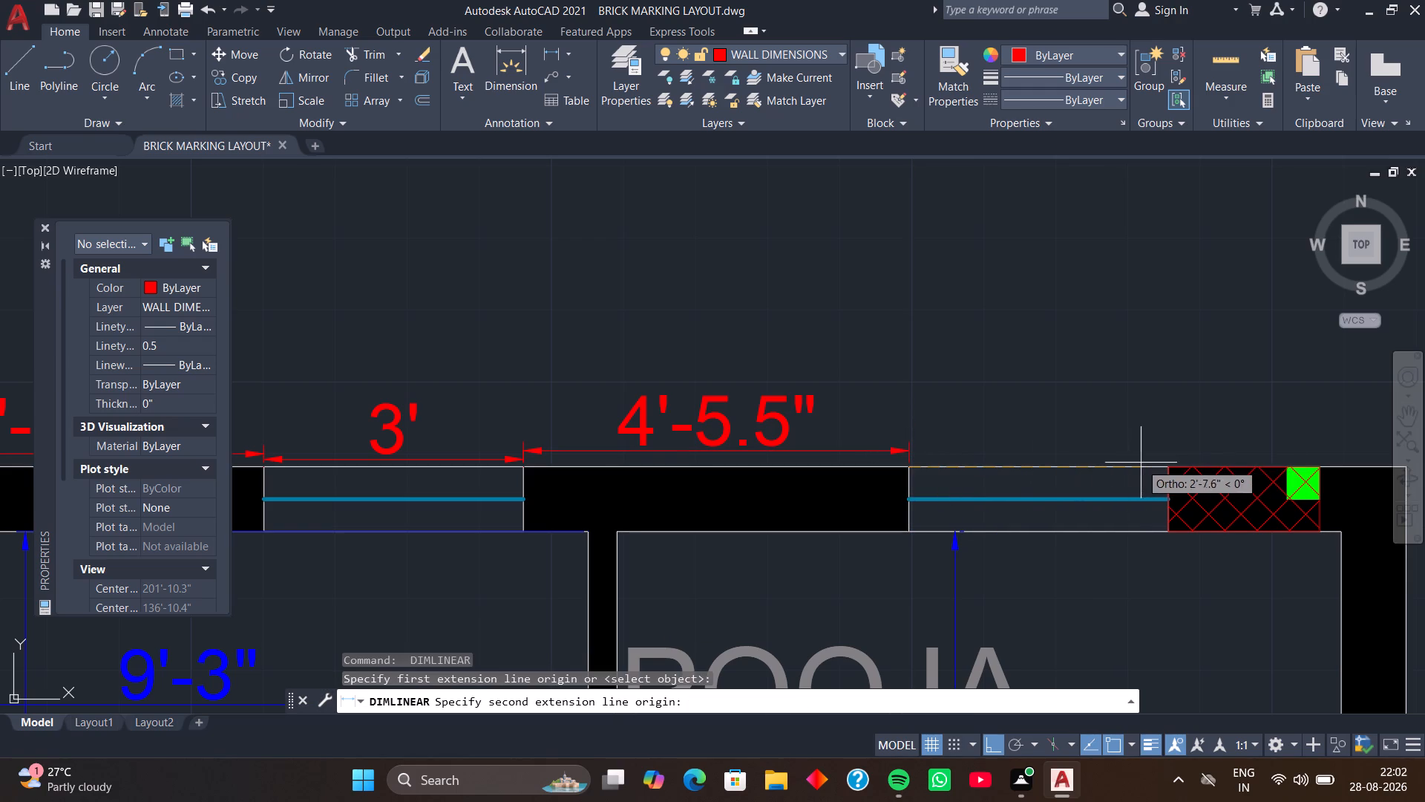
left_click(1168, 466)
left_click(1164, 432)
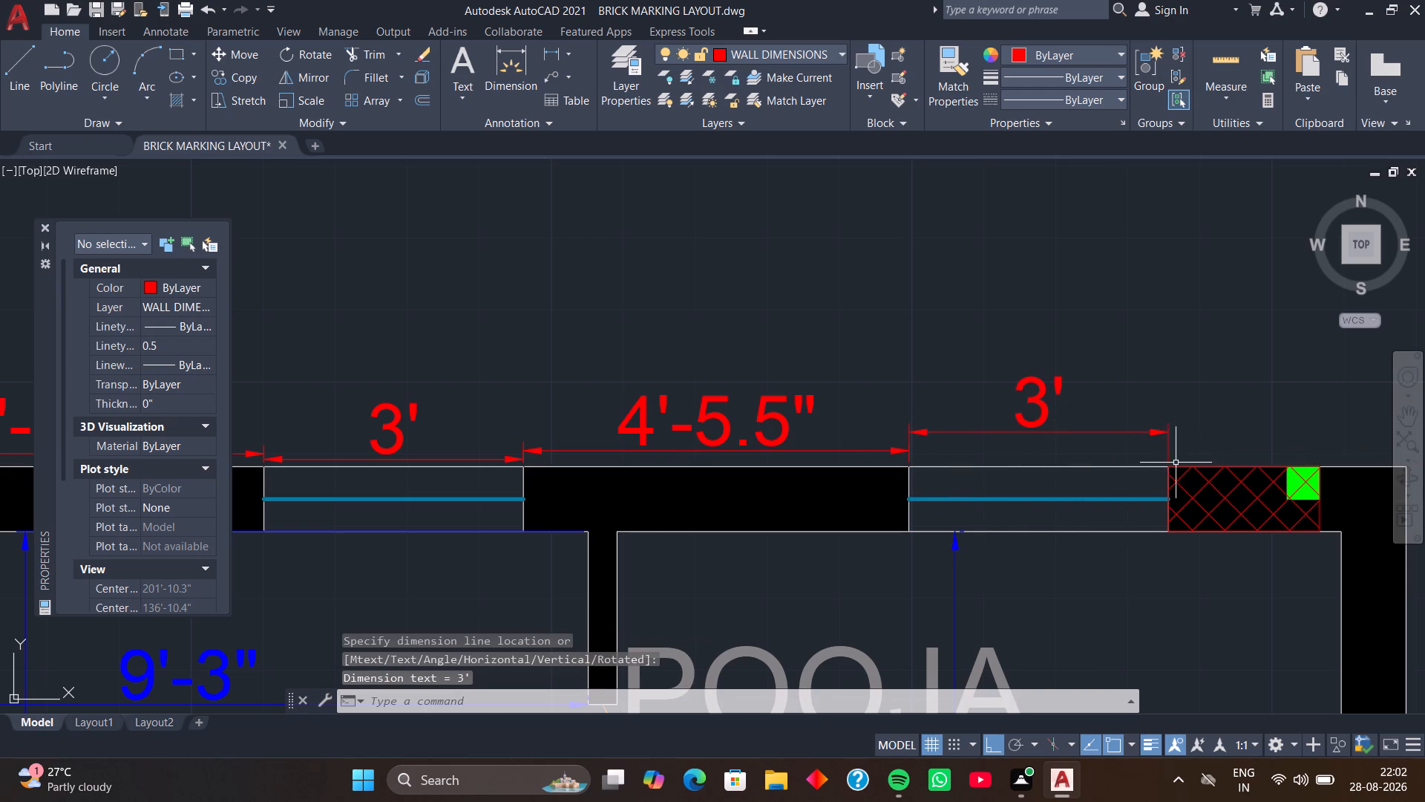
Dimension the length of the hatched corner column beside the pooja room window, placed above the outer wall.
middle_click_drag(1176, 463, 792, 475)
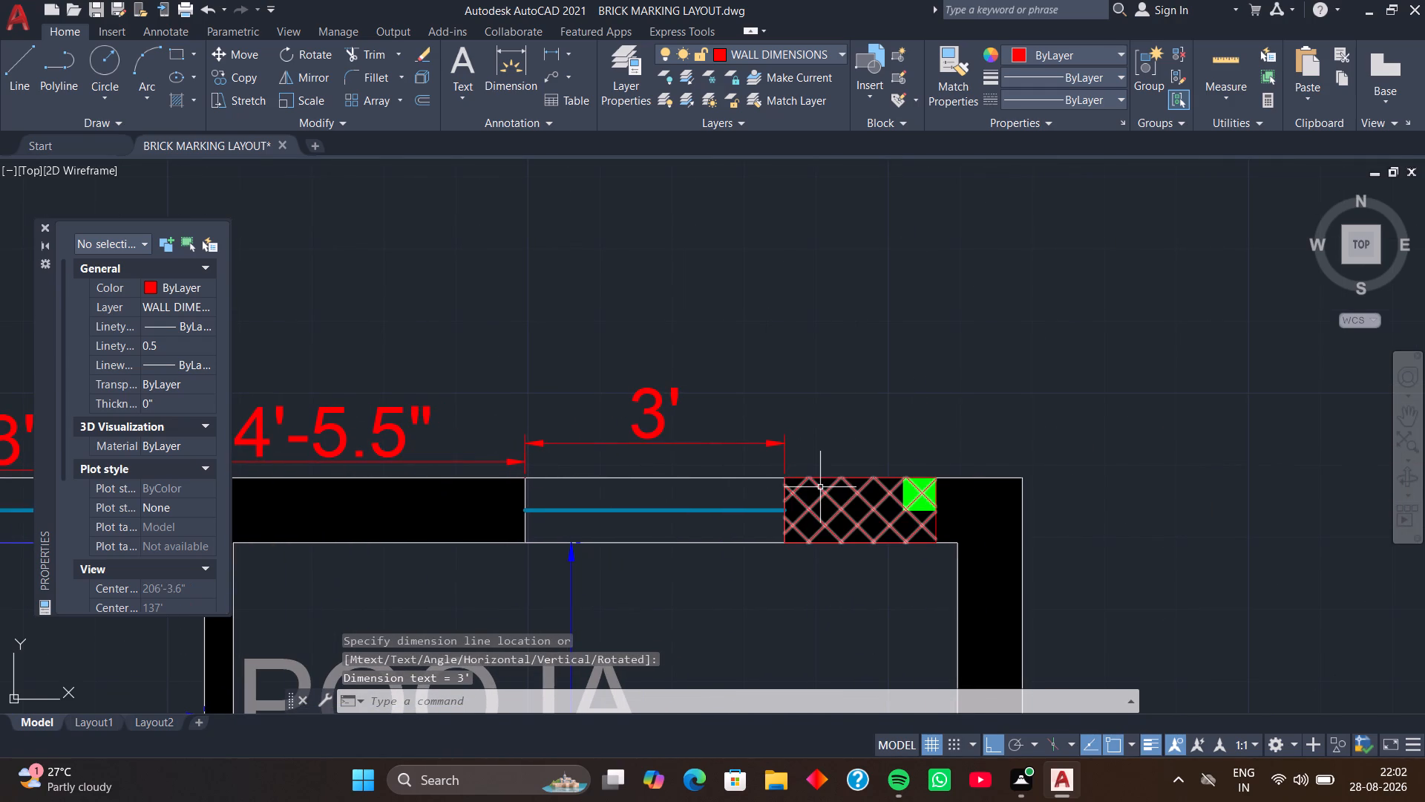
key("space")
left_click(781, 480)
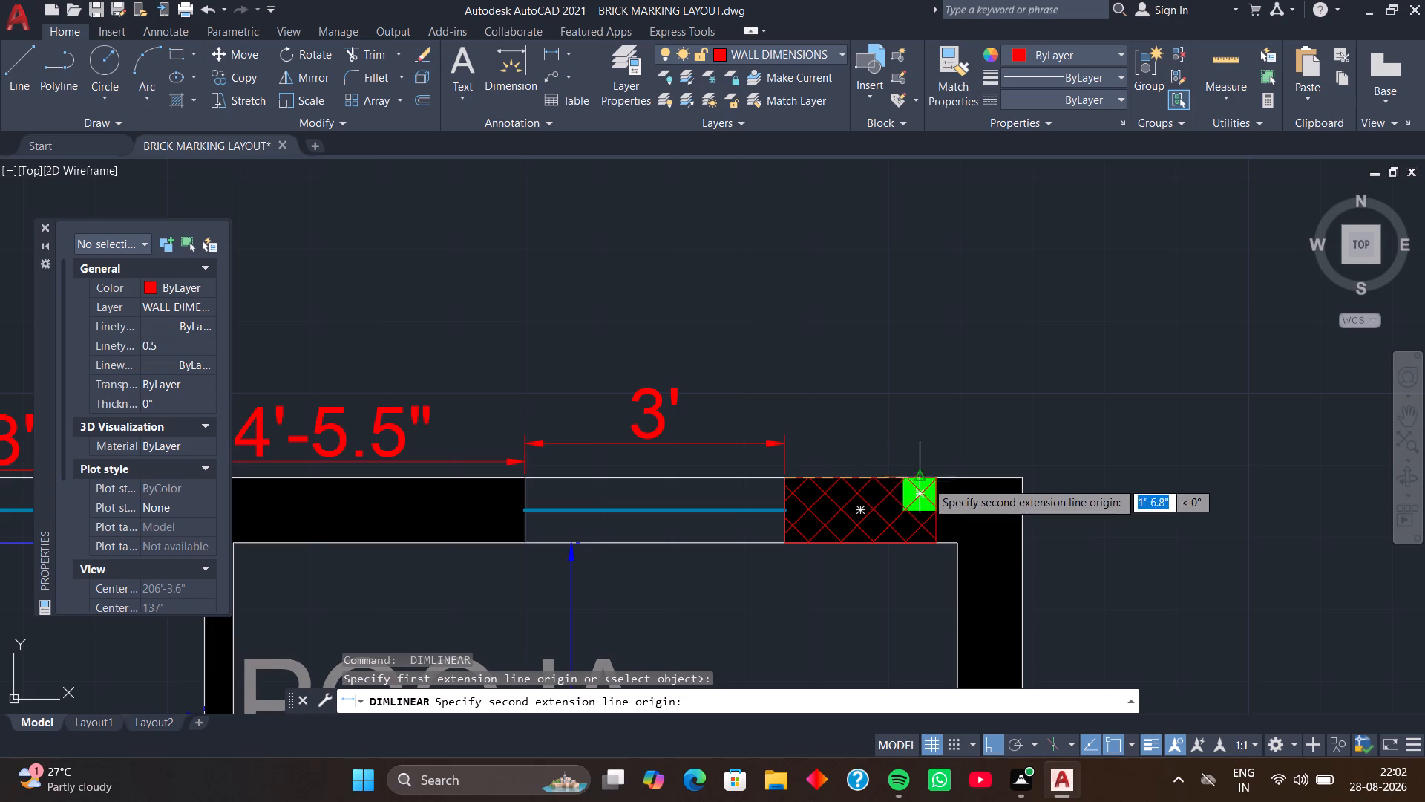
left_click(937, 478)
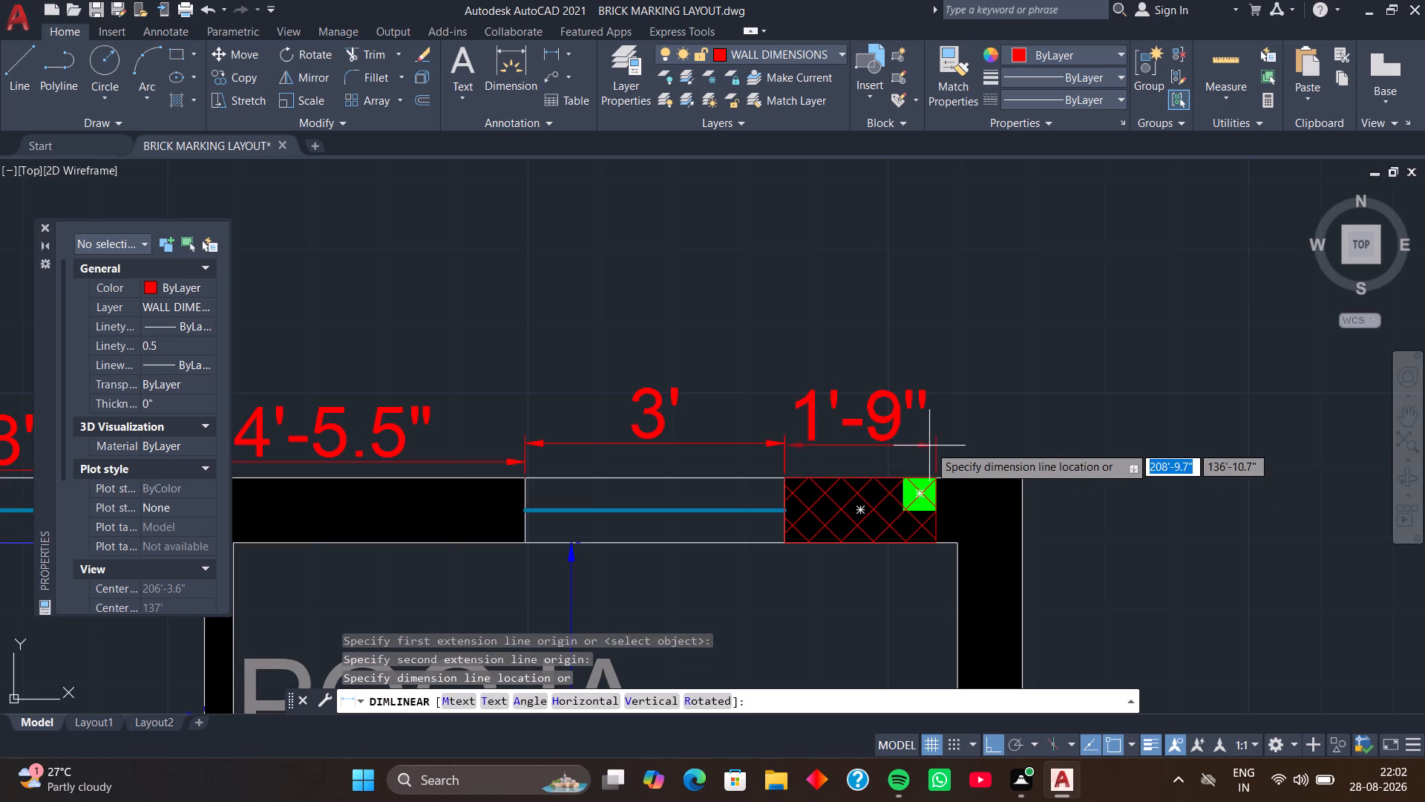
left_click(929, 446)
Dimension the short wall piece between the corner column and the pooja room's inner corner, placed inside the room.
key("space")
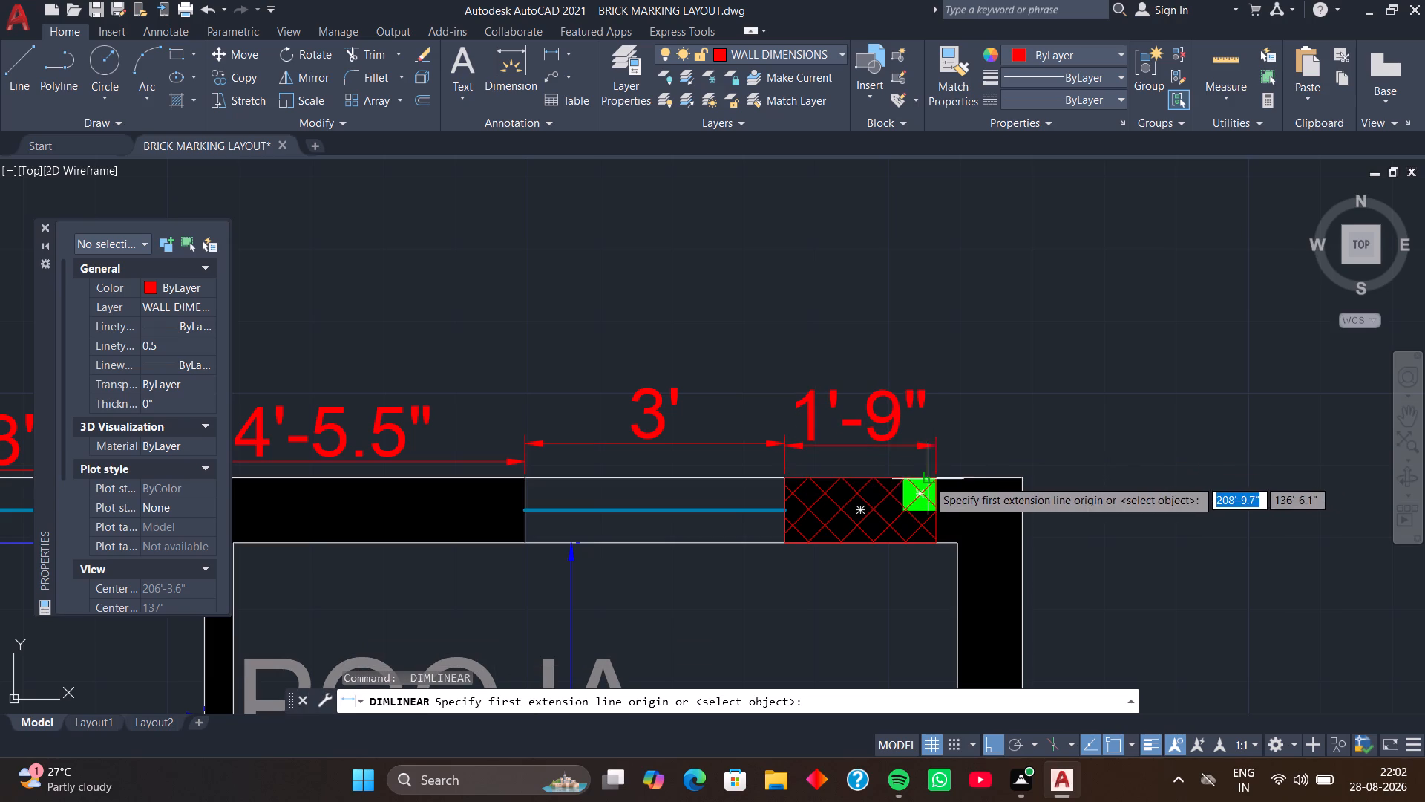
left_click(939, 542)
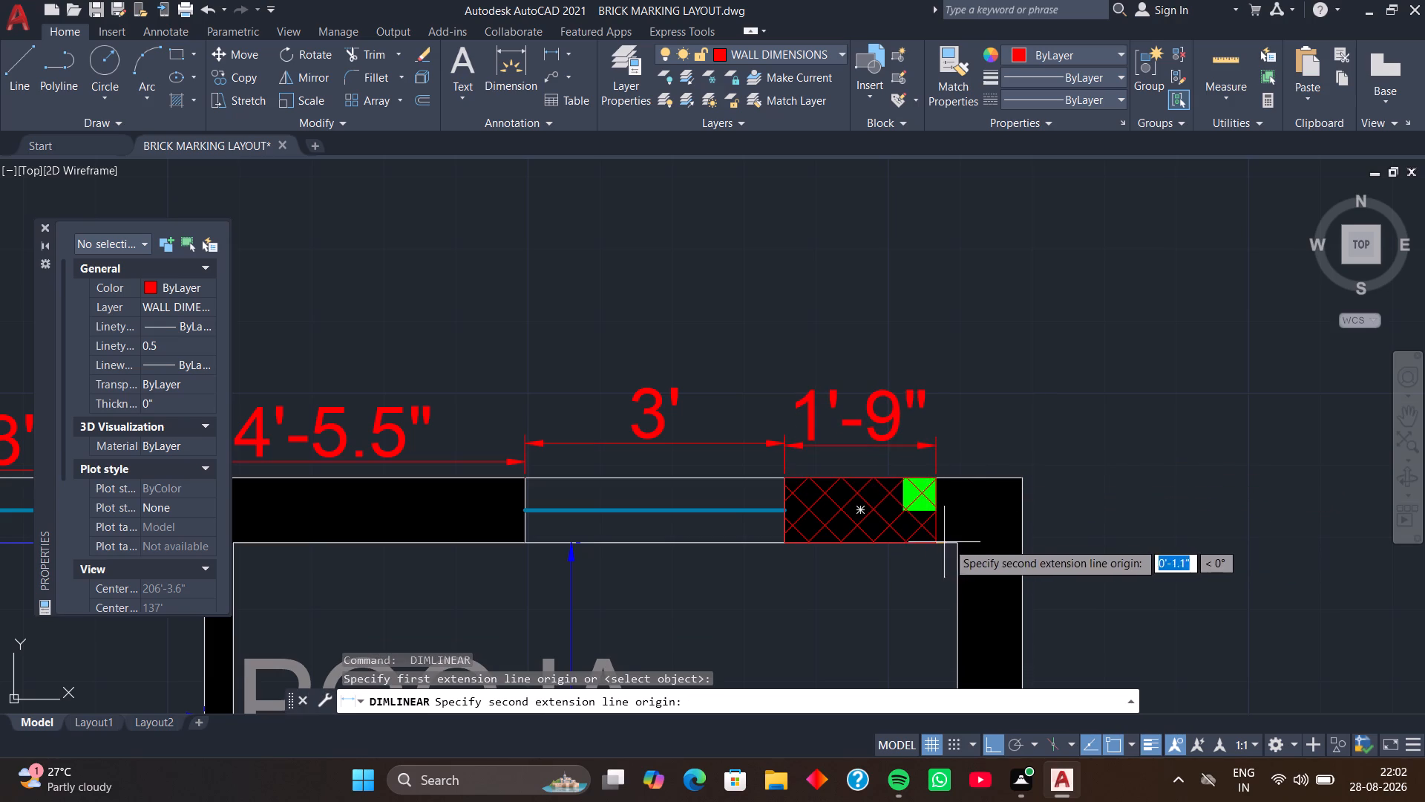
left_click(957, 546)
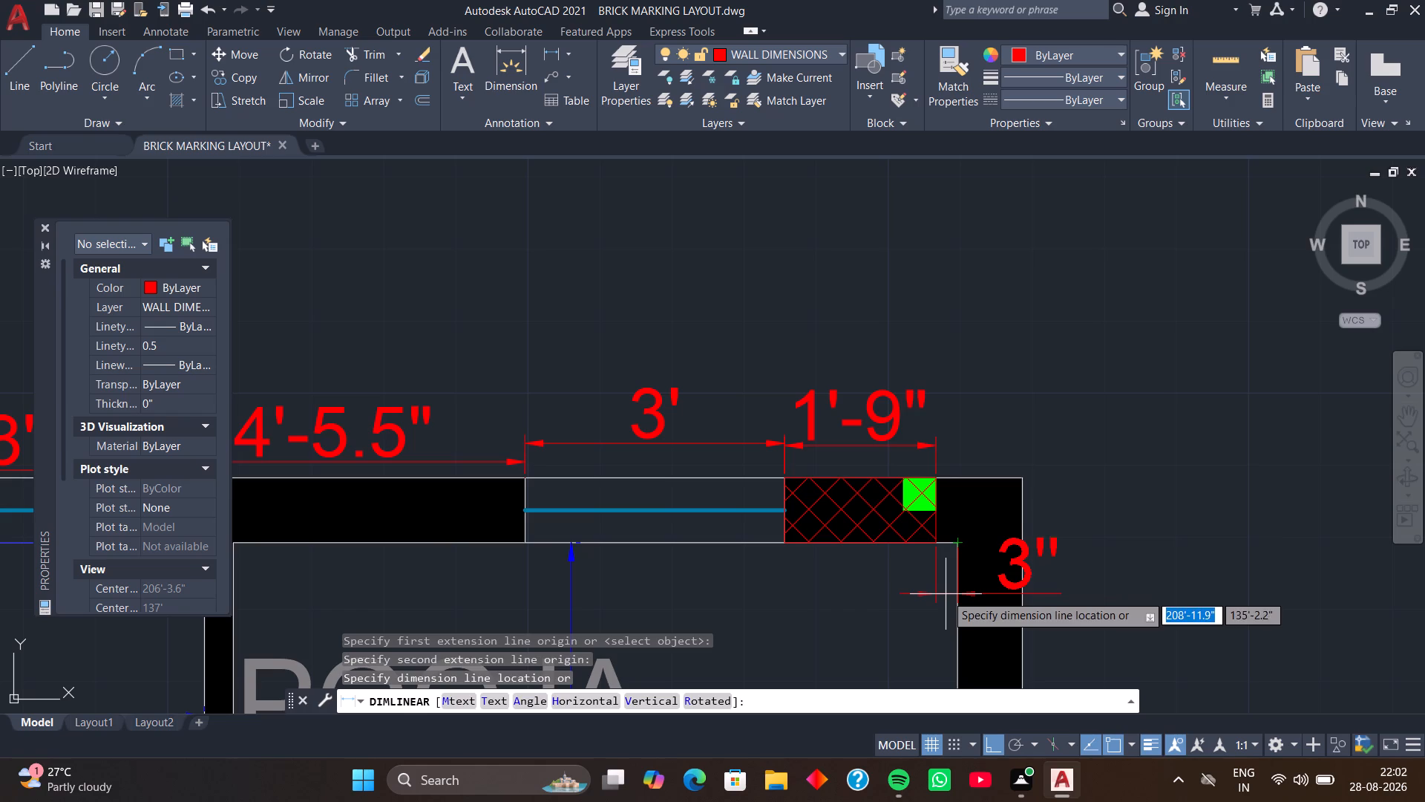
left_click(946, 594)
Dimension the length of the first pink wall segment below the glass railing beside the entrance porch, placing it outside the wall.
scroll(944, 594, "down", 2)
middle_click_drag(938, 601, 885, 450)
middle_click_drag(862, 538, 853, 448)
middle_click_drag(856, 550, 896, 379)
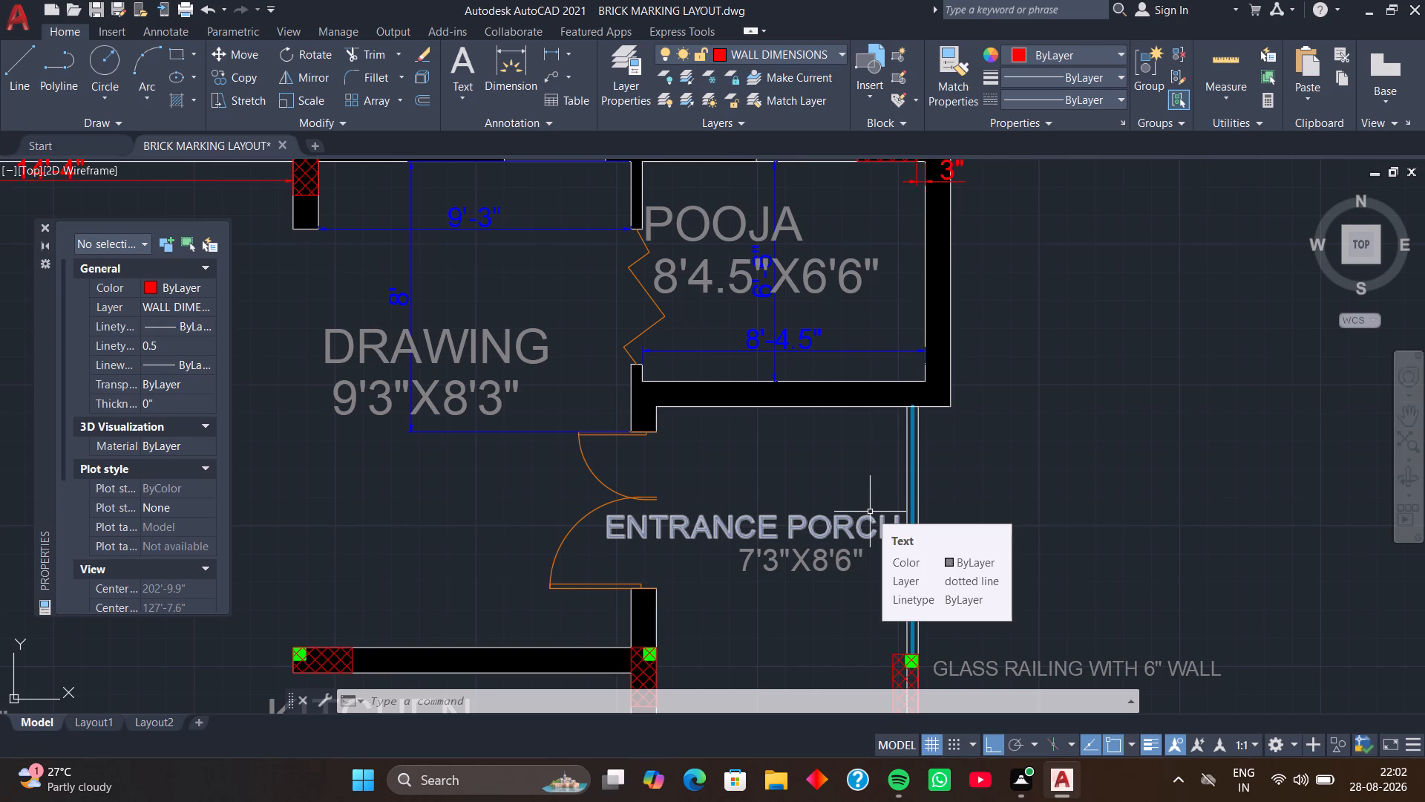
middle_click_drag(986, 555, 937, 399)
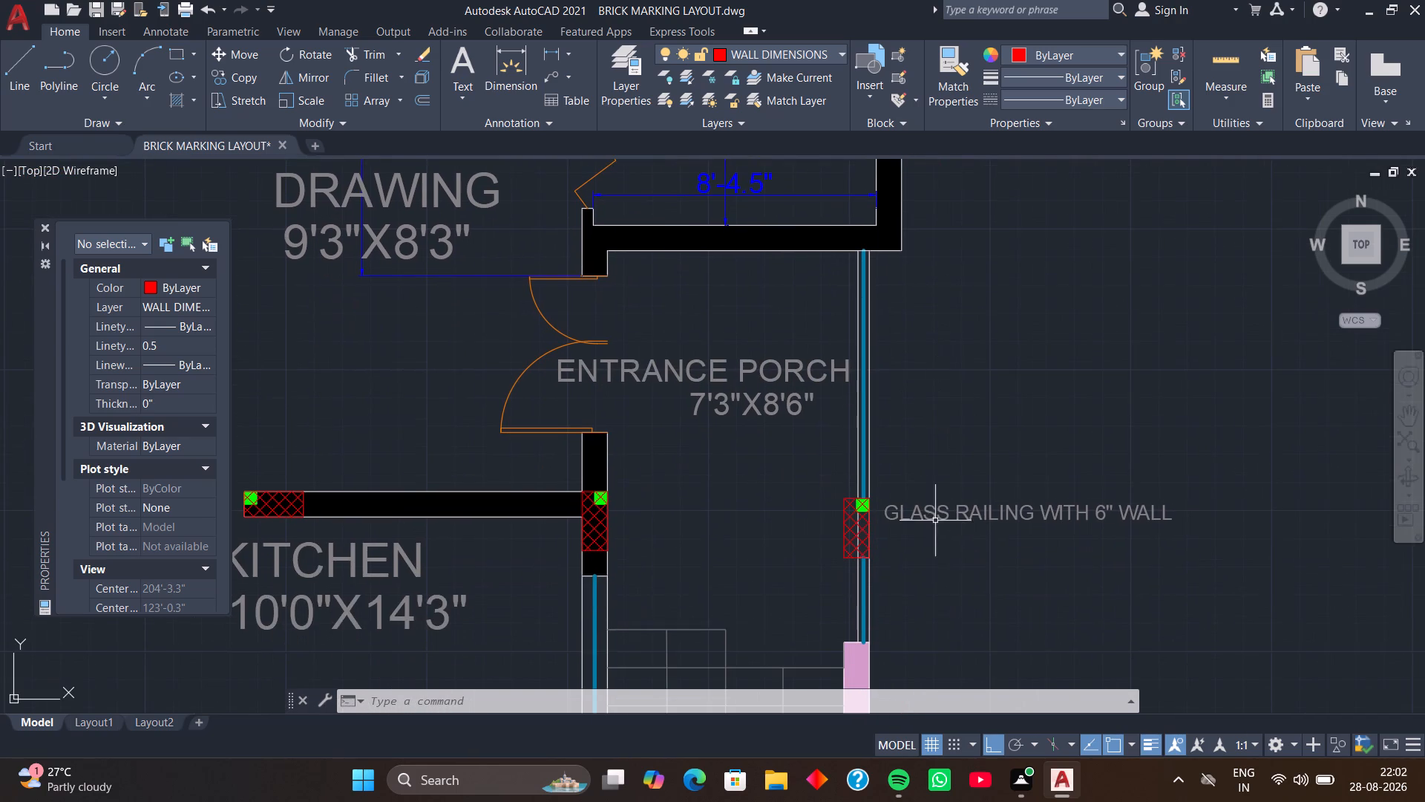
middle_click_drag(898, 558, 891, 408)
middle_click_drag(890, 524, 862, 477)
key("space")
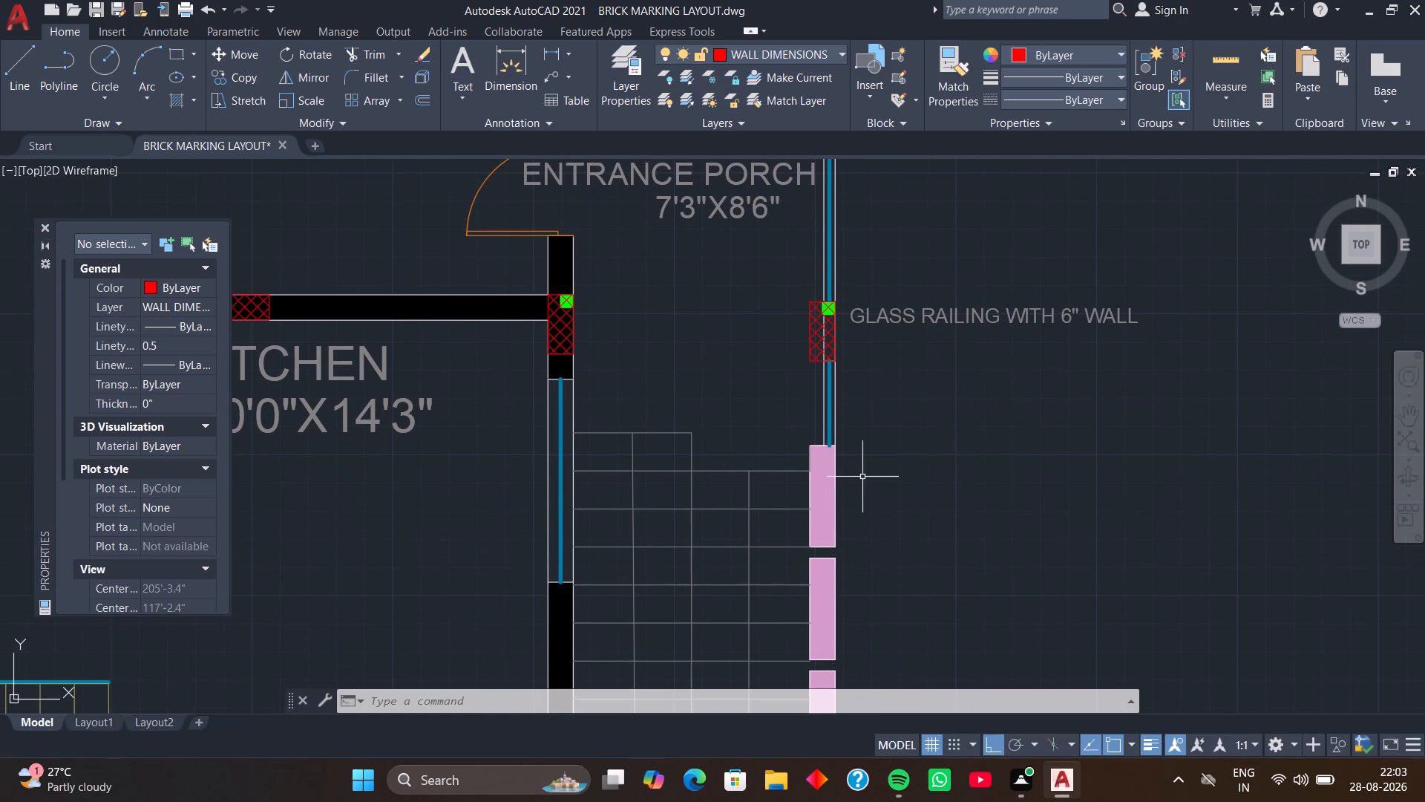
scroll(826, 457, "up", 2)
left_click(842, 425)
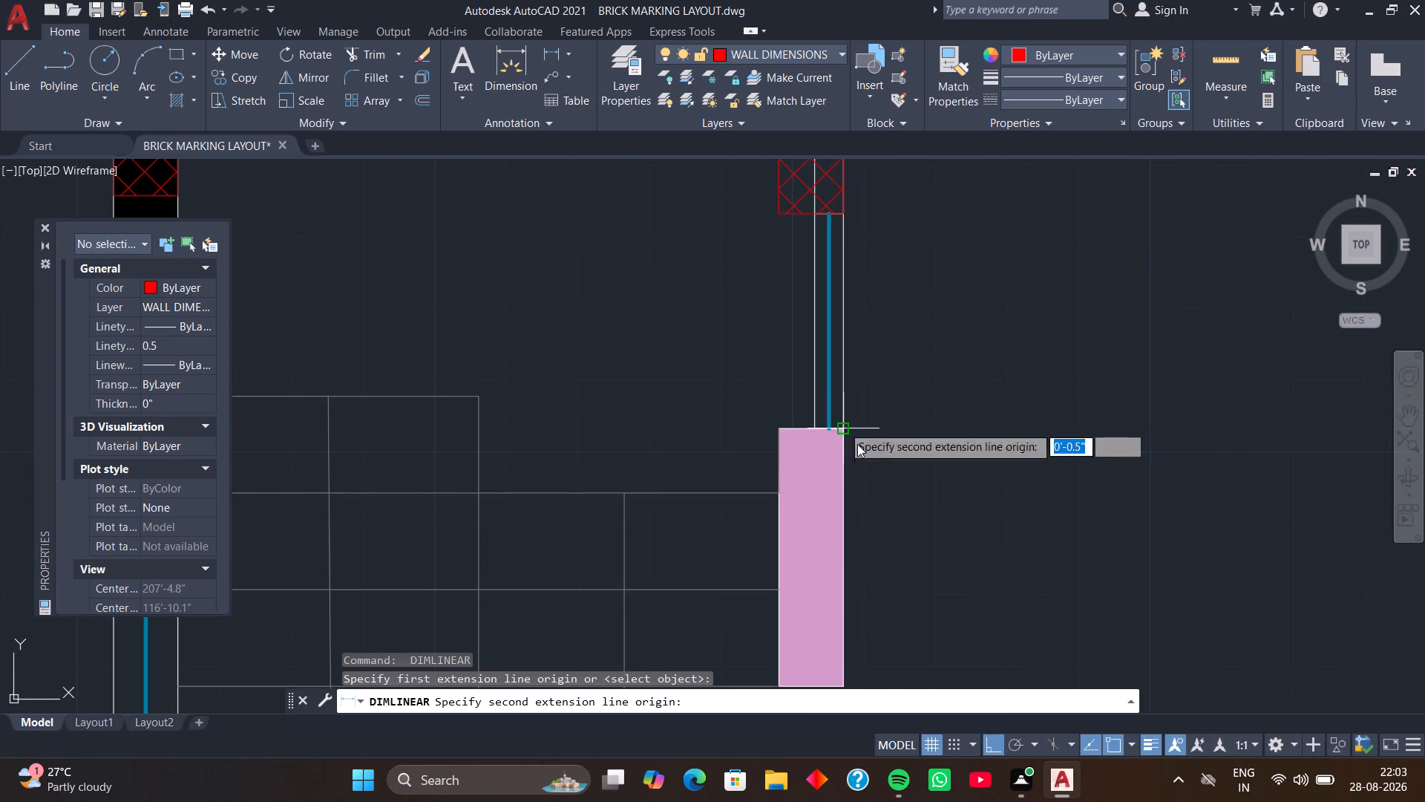
scroll(874, 554, "down", 1)
middle_click_drag(874, 555, 863, 377)
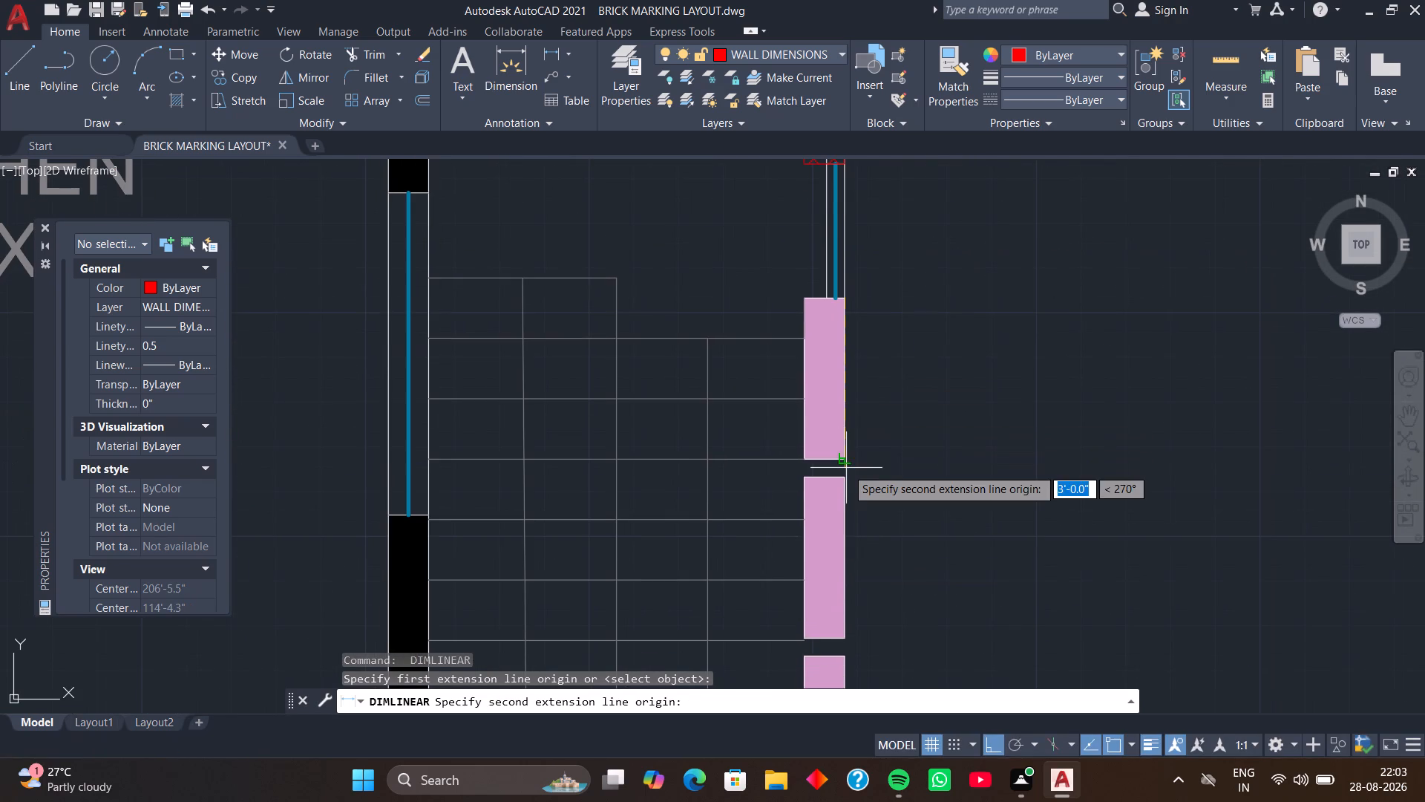
left_click(842, 460)
left_click(920, 451)
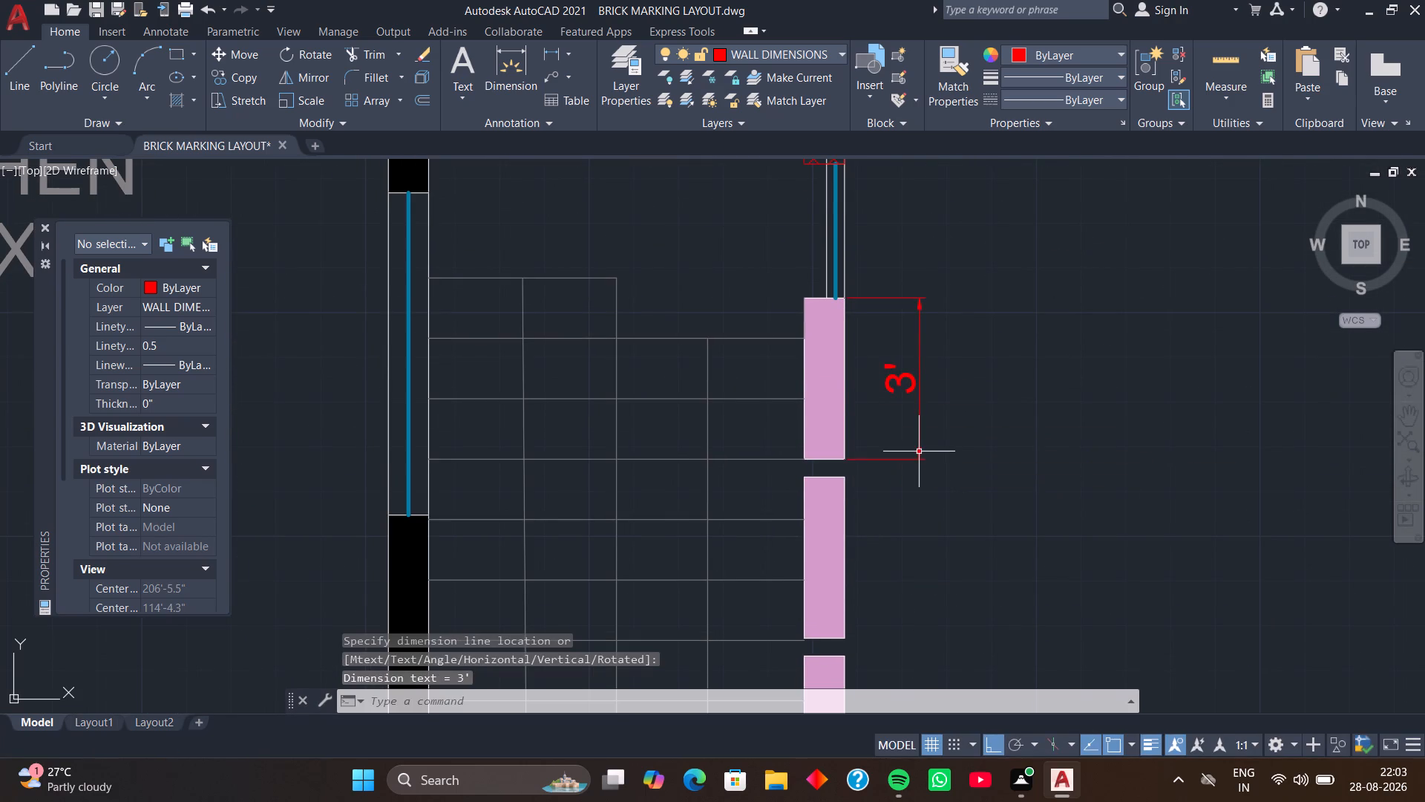
Dimension the gap between the first and second pink wall segments, placing the dimension outside the wall.
scroll(856, 474, "up", 2)
key("space")
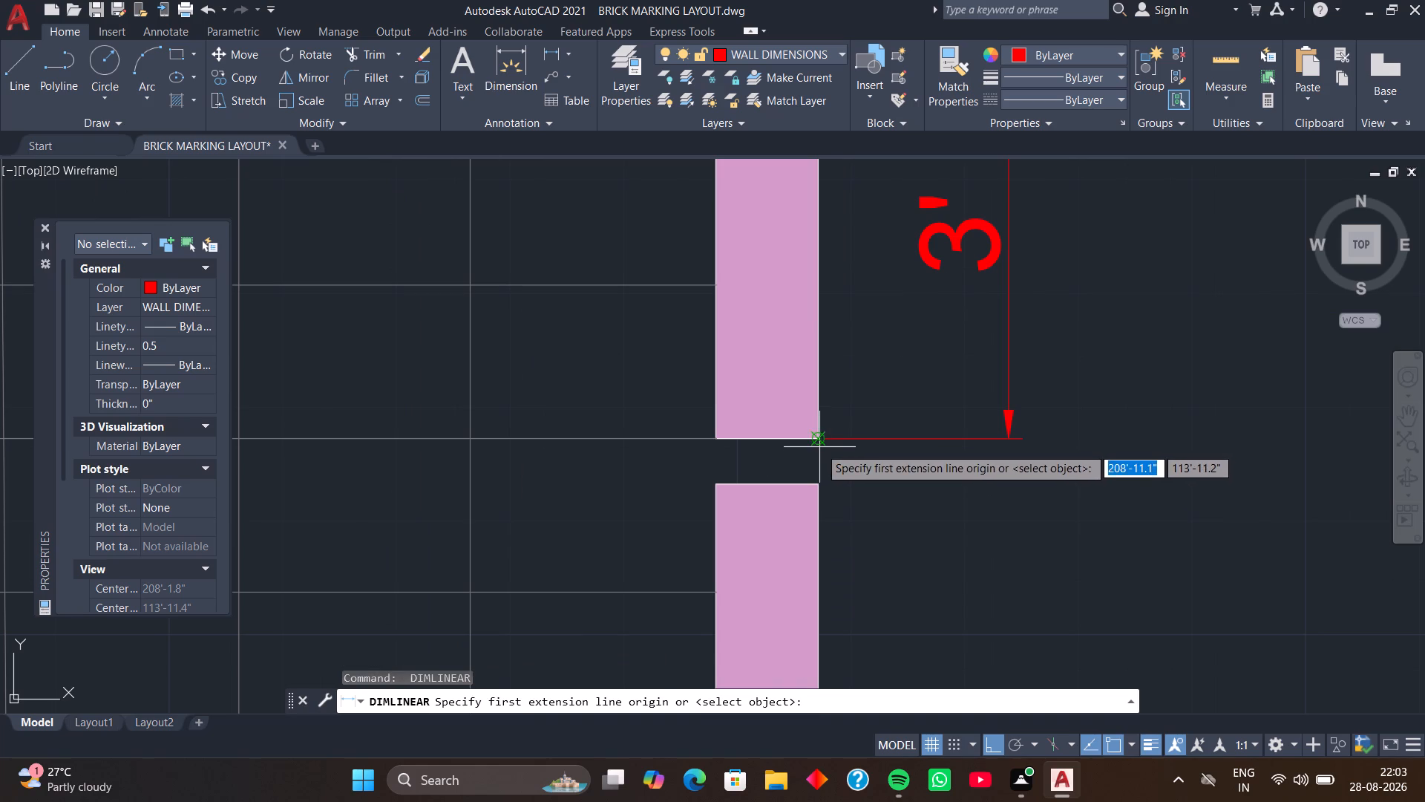
left_click(818, 443)
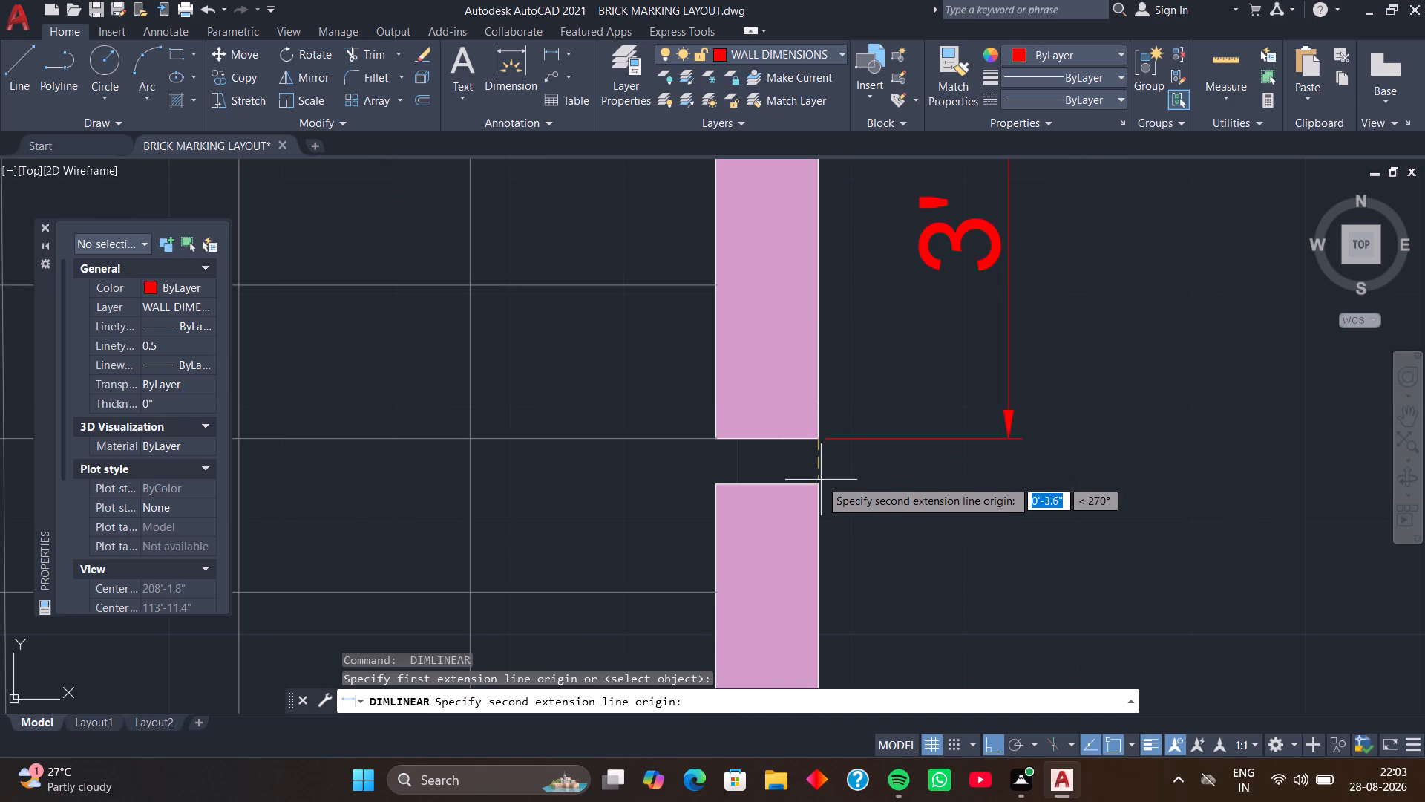
left_click(816, 483)
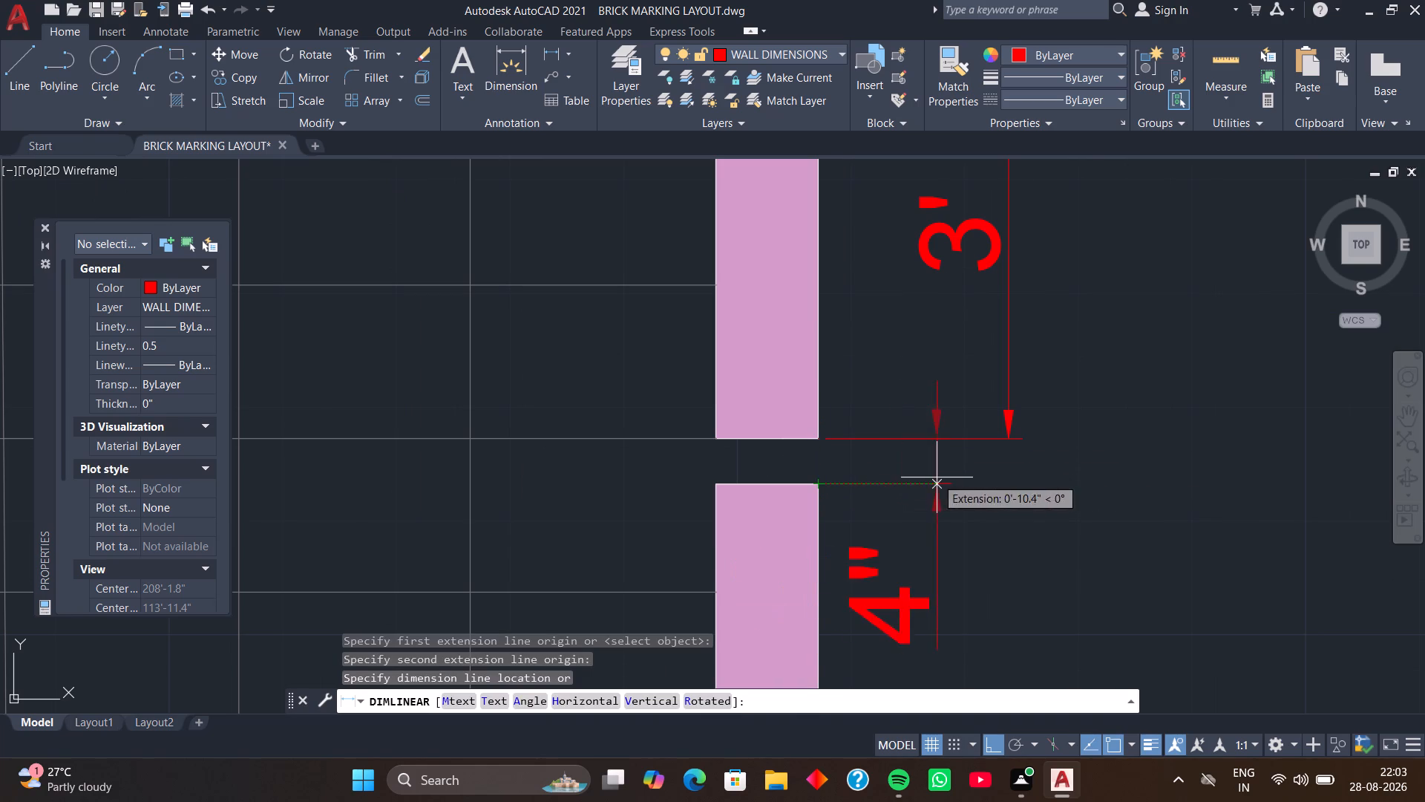
left_click(1030, 474)
Dimension the length of the second pink wall segment, counting down from the glass railing, with the dimension line outside the wall.
scroll(964, 496, "down", 1)
middle_click_drag(946, 510, 946, 502)
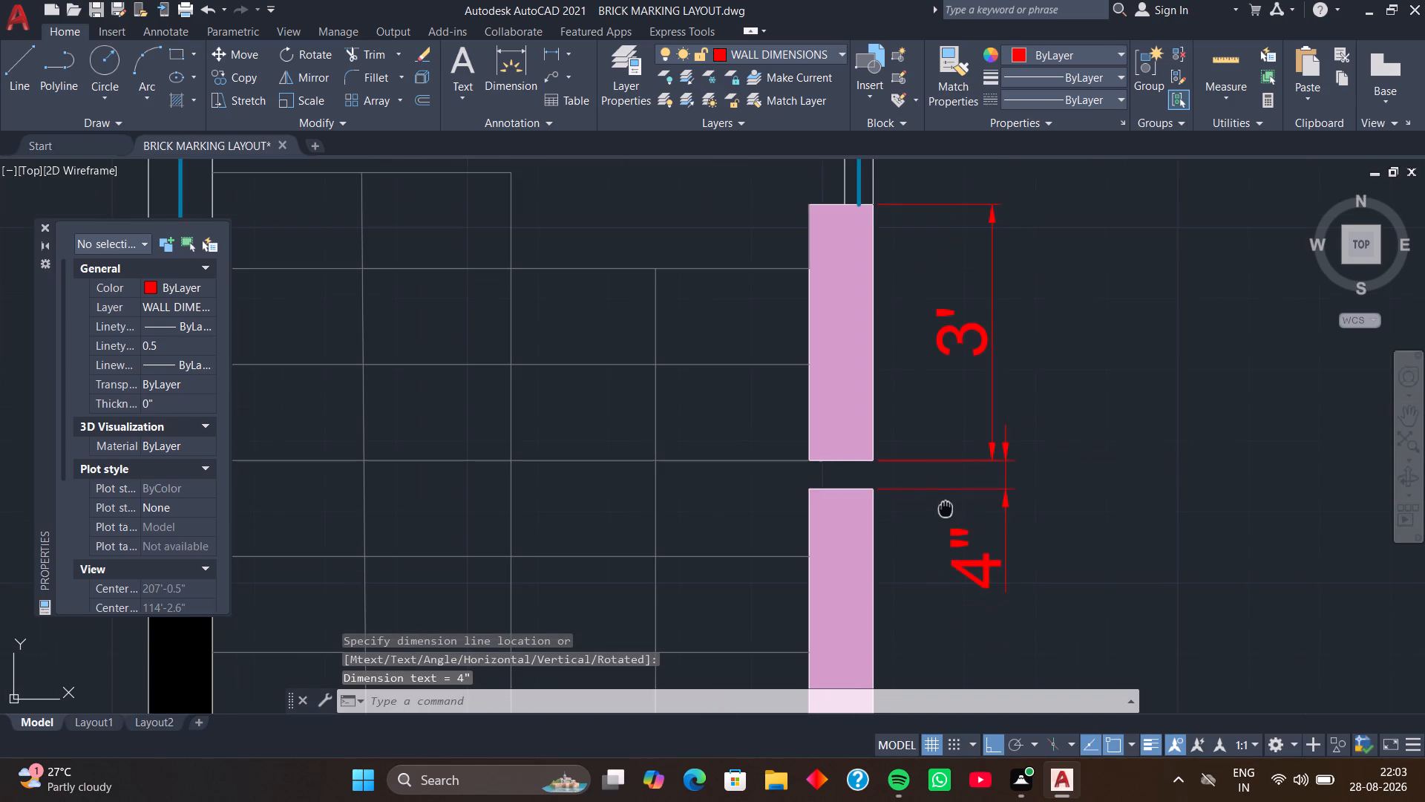
middle_click_drag(946, 502, 946, 385)
key("space")
left_click(874, 364)
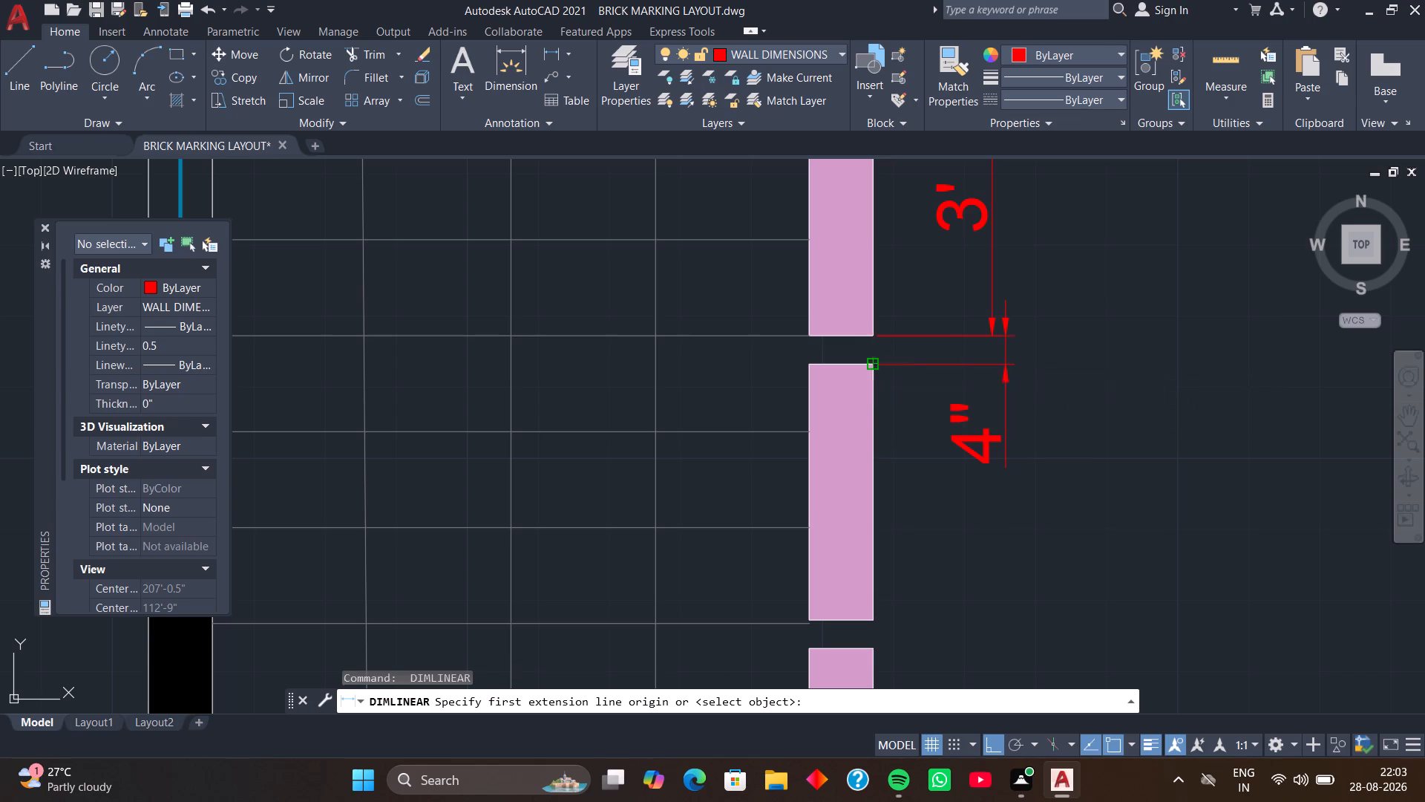
left_click(874, 621)
left_click(929, 612)
Dimension the gap between the second and third pink wall segments, placing the dimension farther out than the segment dimensions.
scroll(929, 612, "down", 2)
middle_click_drag(929, 612, 905, 472)
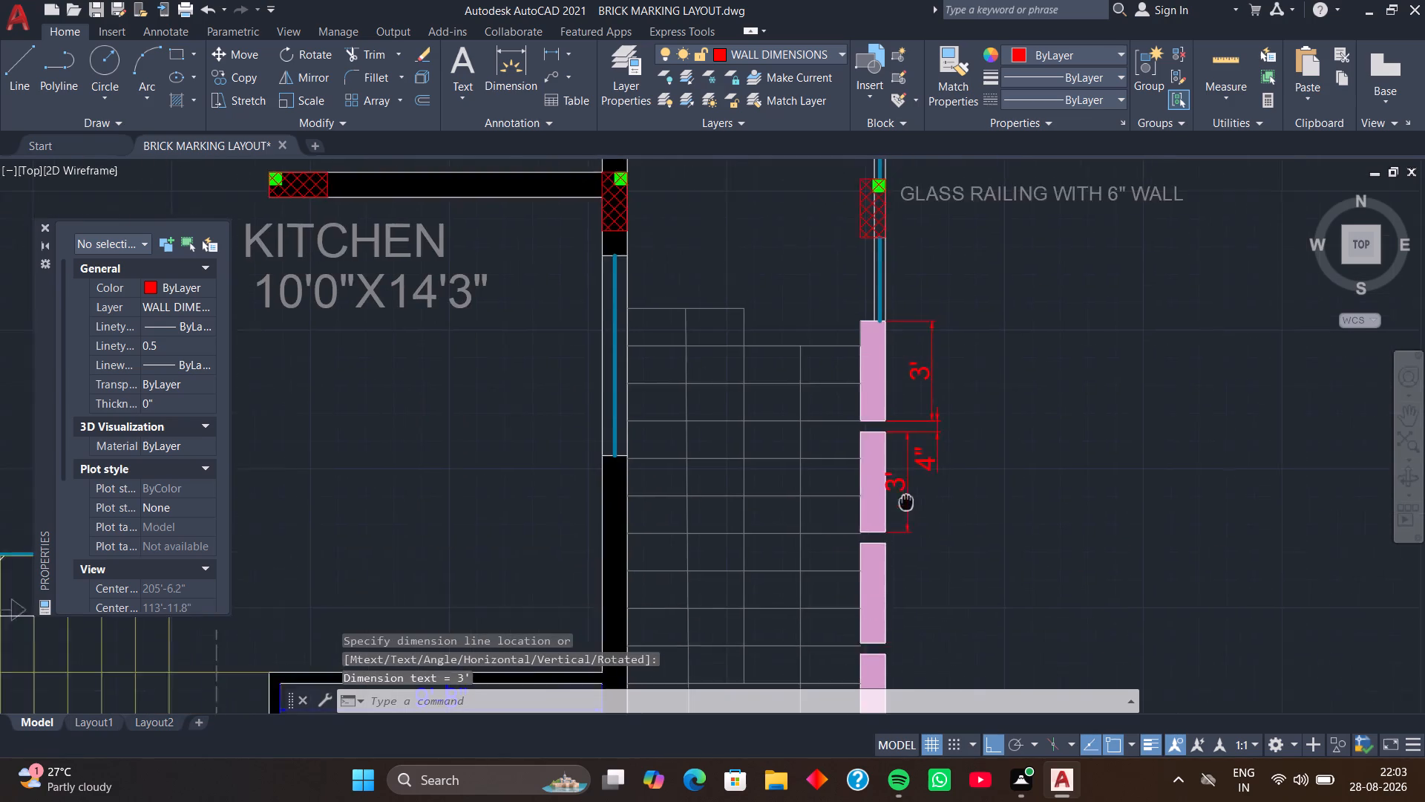
middle_click_drag(905, 472, 906, 417)
key("space")
scroll(885, 449, "up", 2)
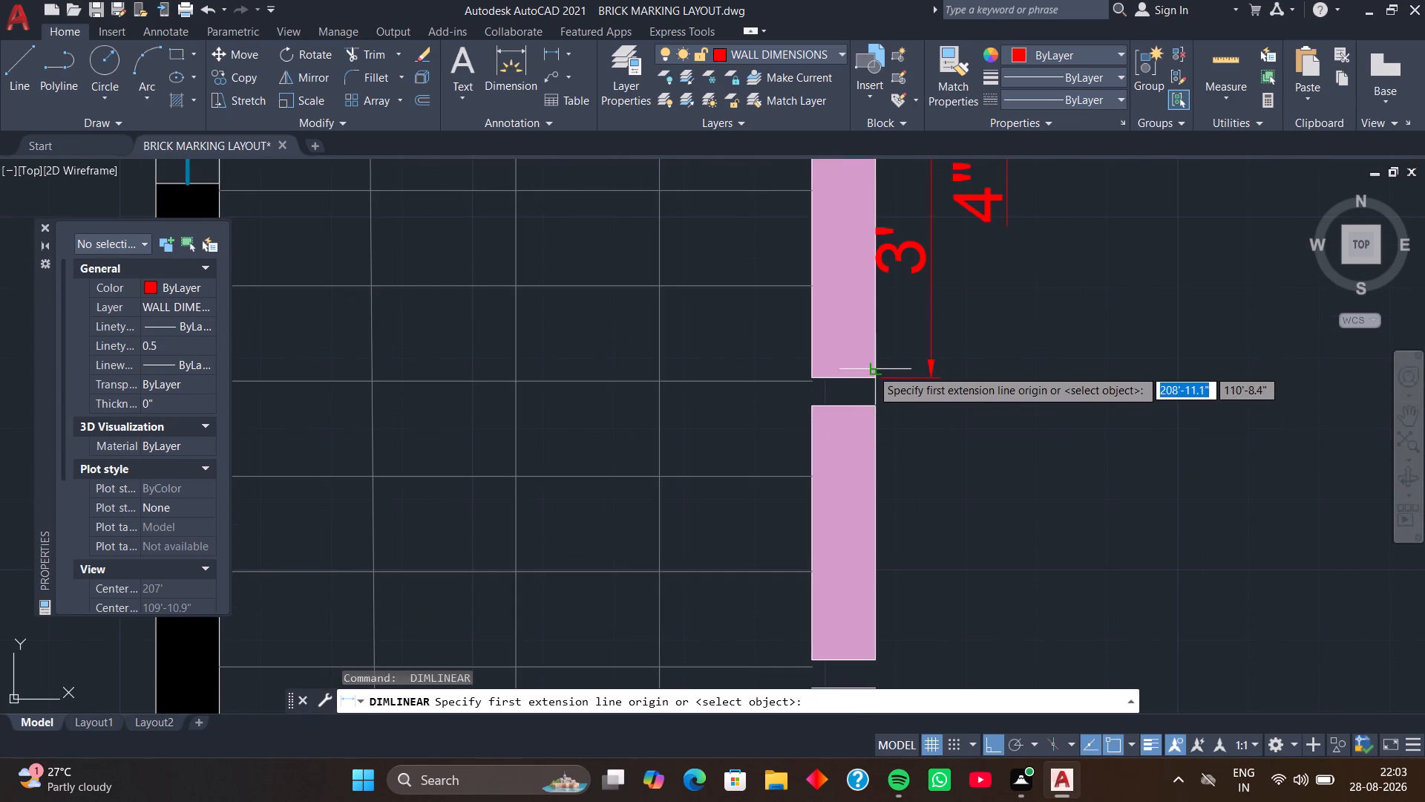
left_click(871, 379)
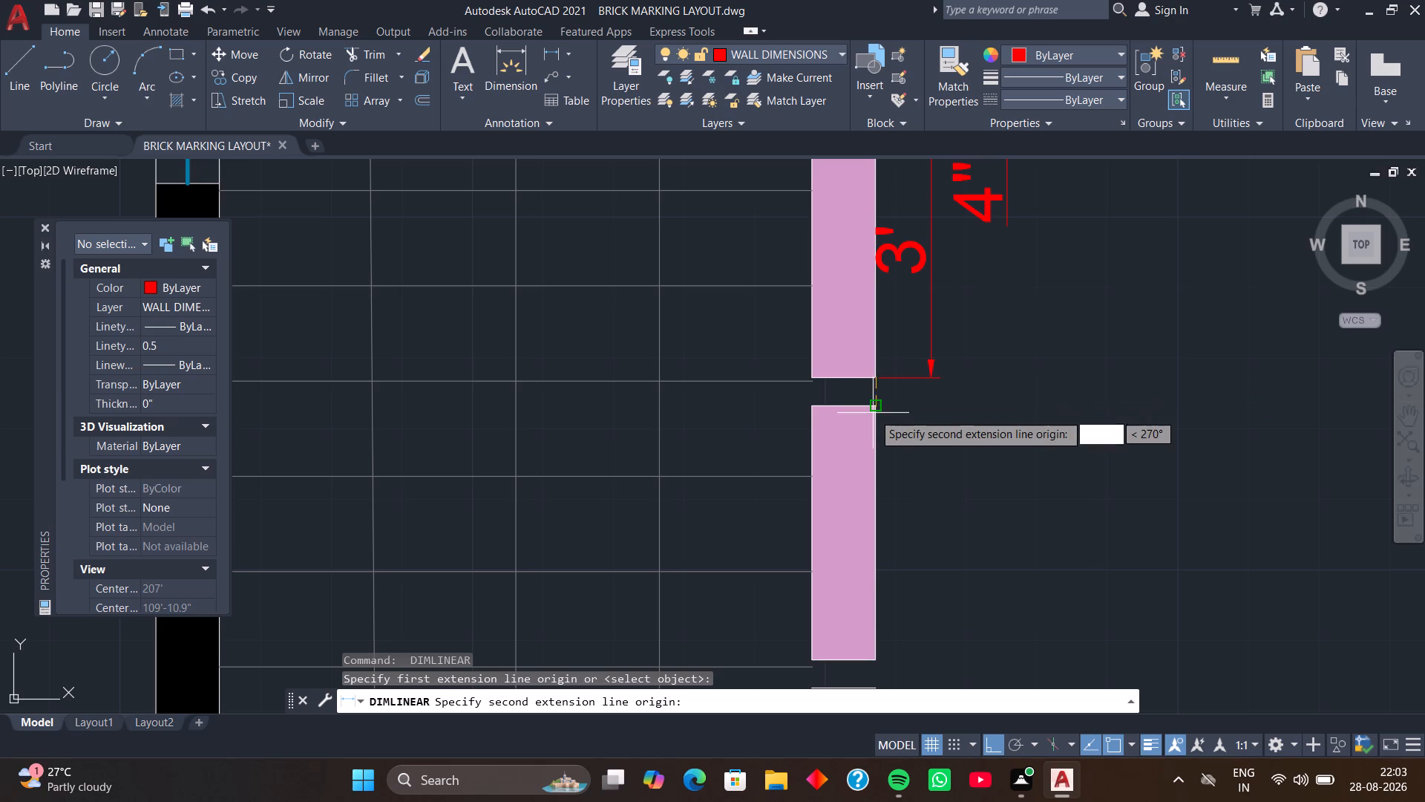
left_click(877, 405)
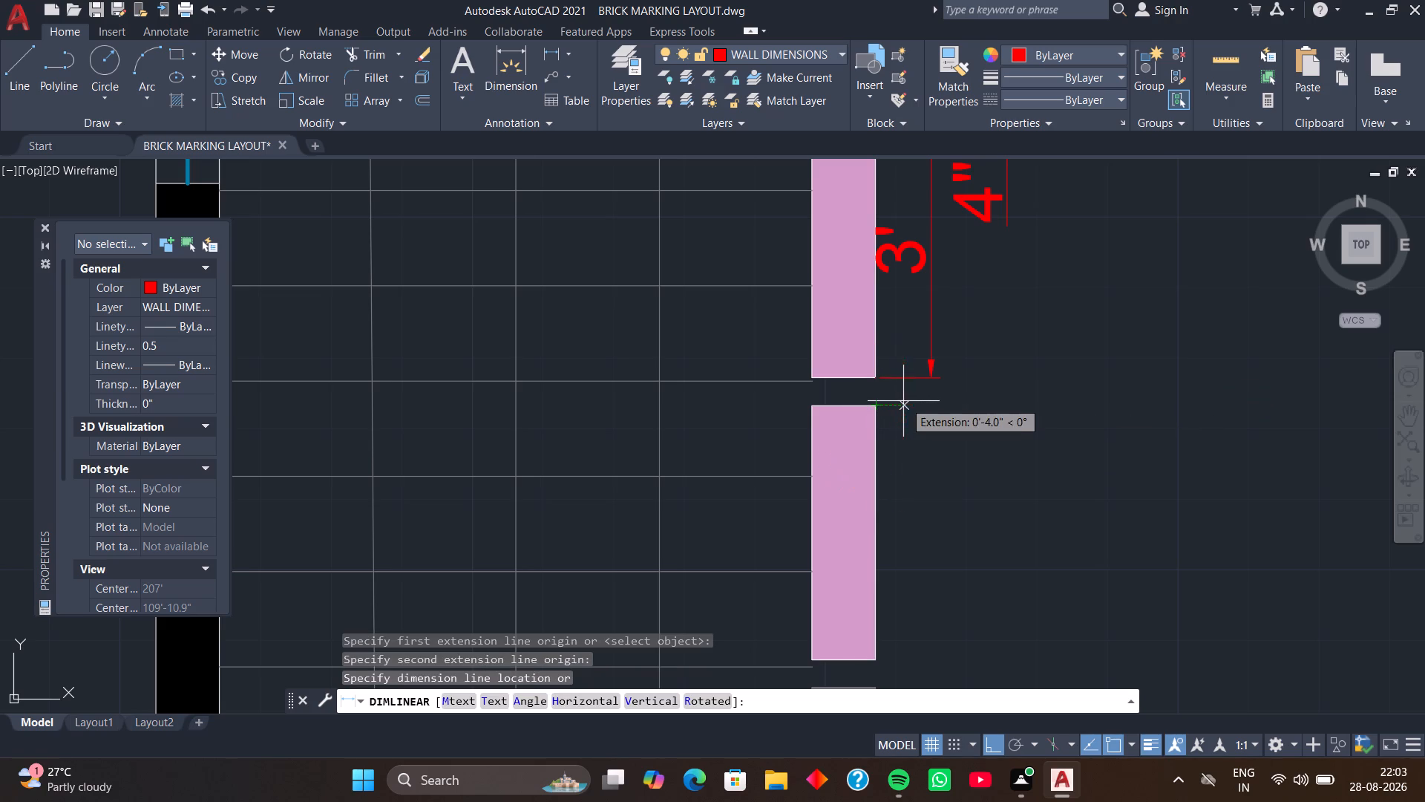
left_click(1110, 351)
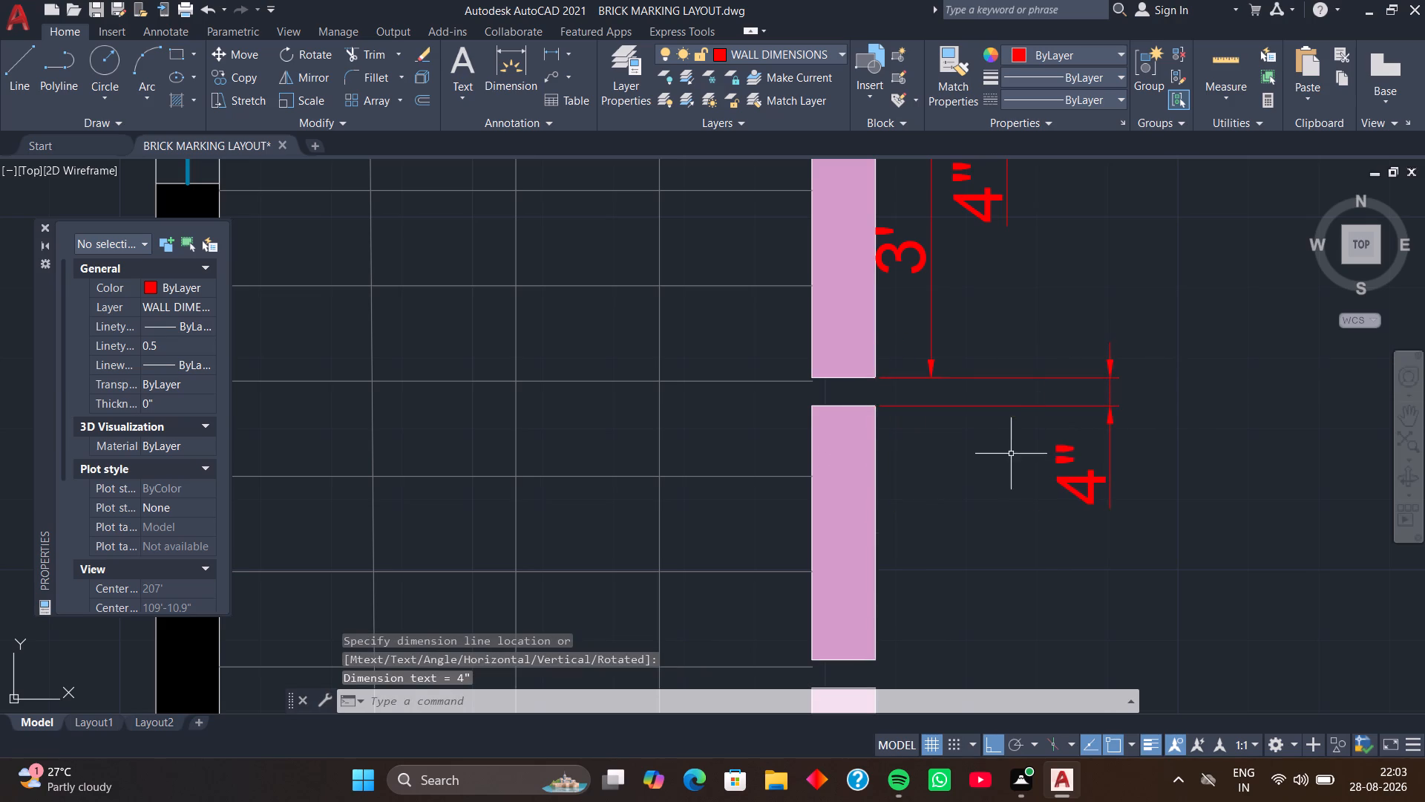
Dimension the length of the third pink wall segment, with the dimension line outside the wall.
middle_click_drag(1009, 457, 1061, 309)
key("space")
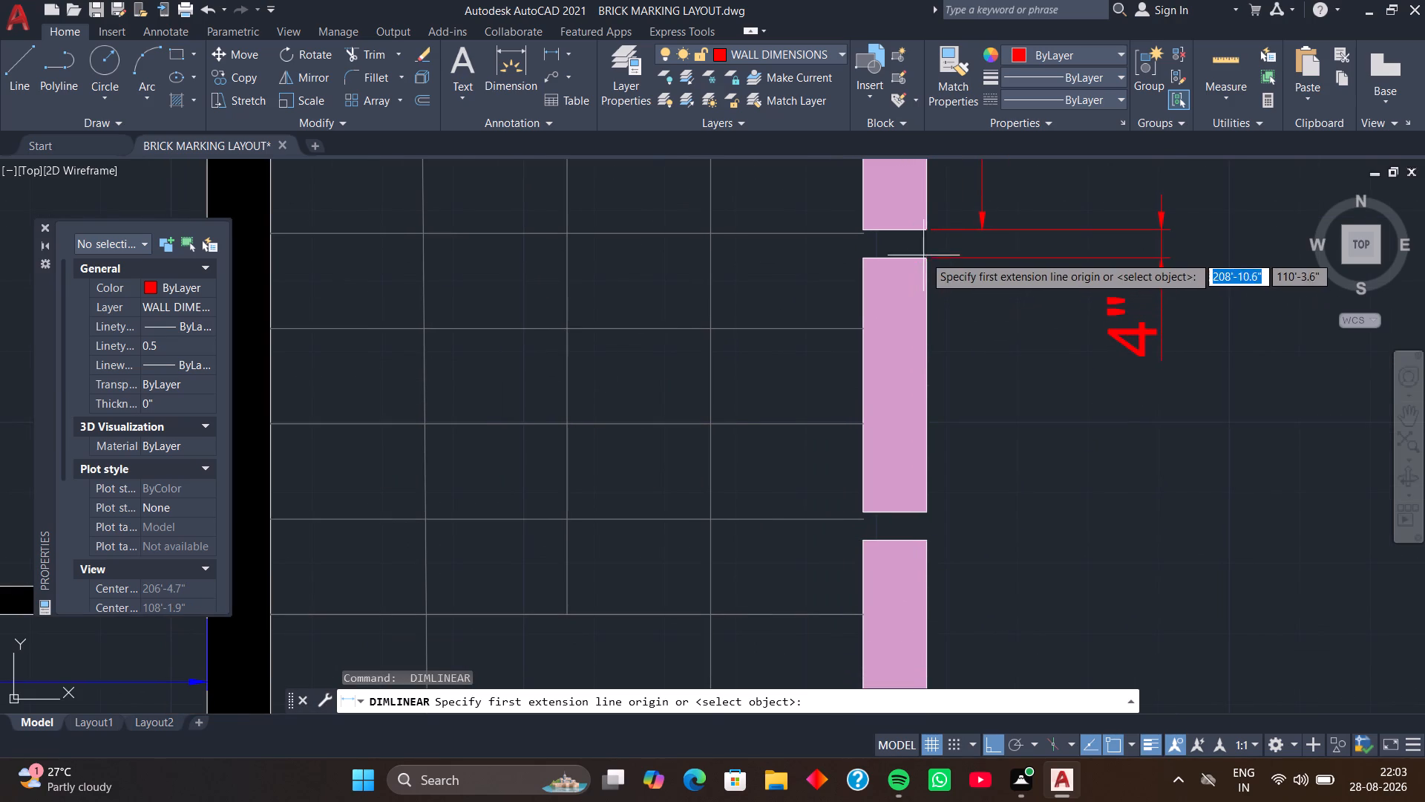
left_click(924, 255)
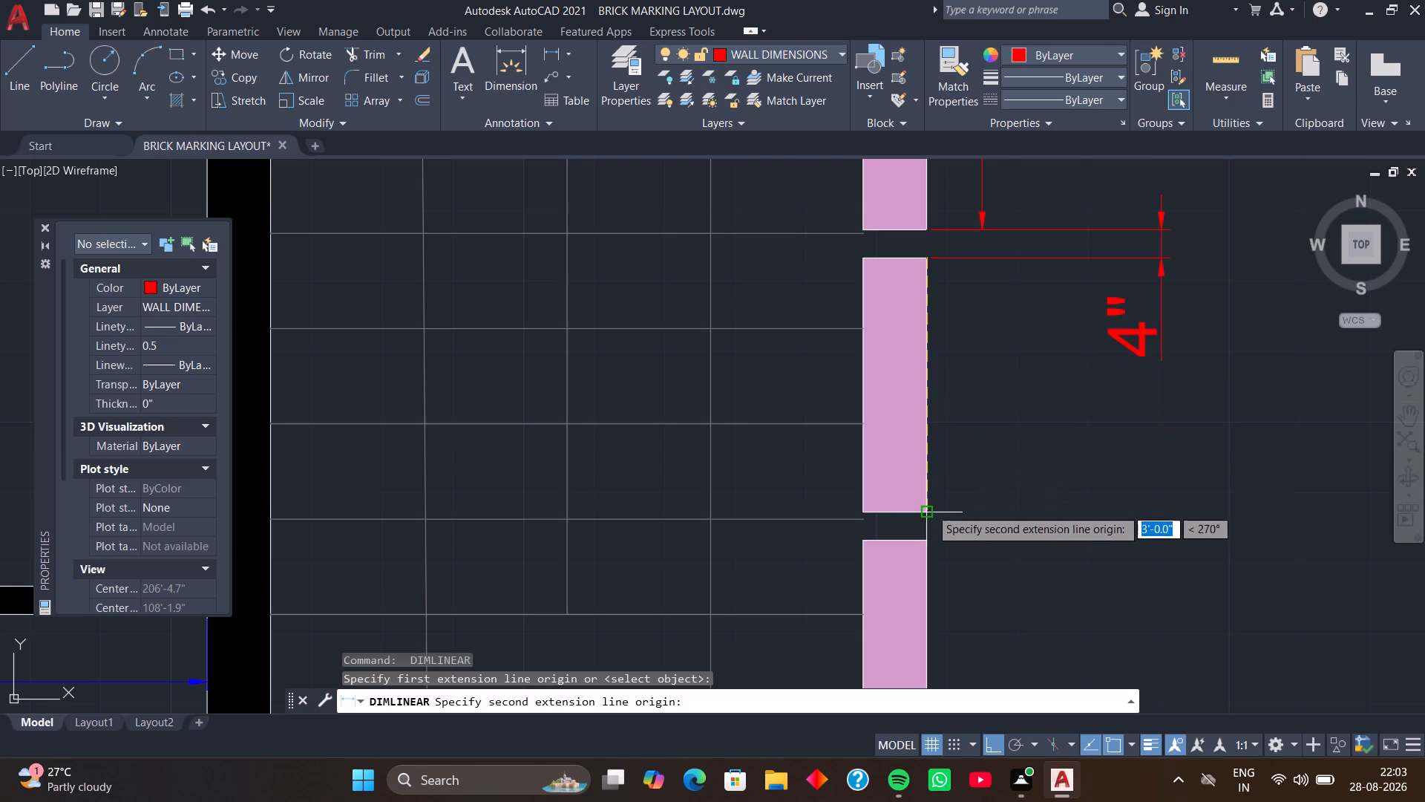
left_click(930, 509)
left_click(999, 501)
Dimension the gap between the third pink wall segment and the long lowest one, placing the dimension well outside the wall.
middle_click_drag(993, 521, 968, 365)
key("space")
left_click(904, 357)
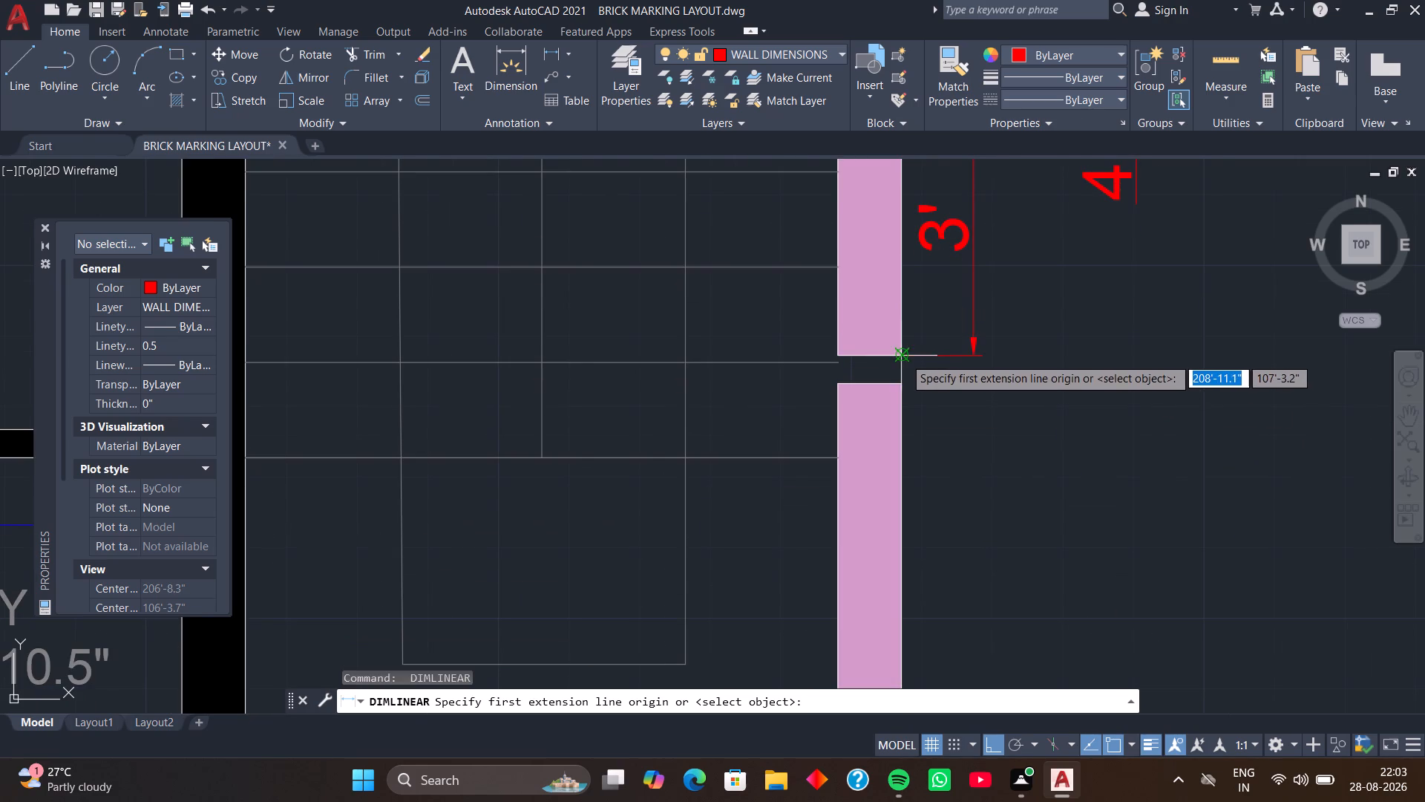
left_click(897, 383)
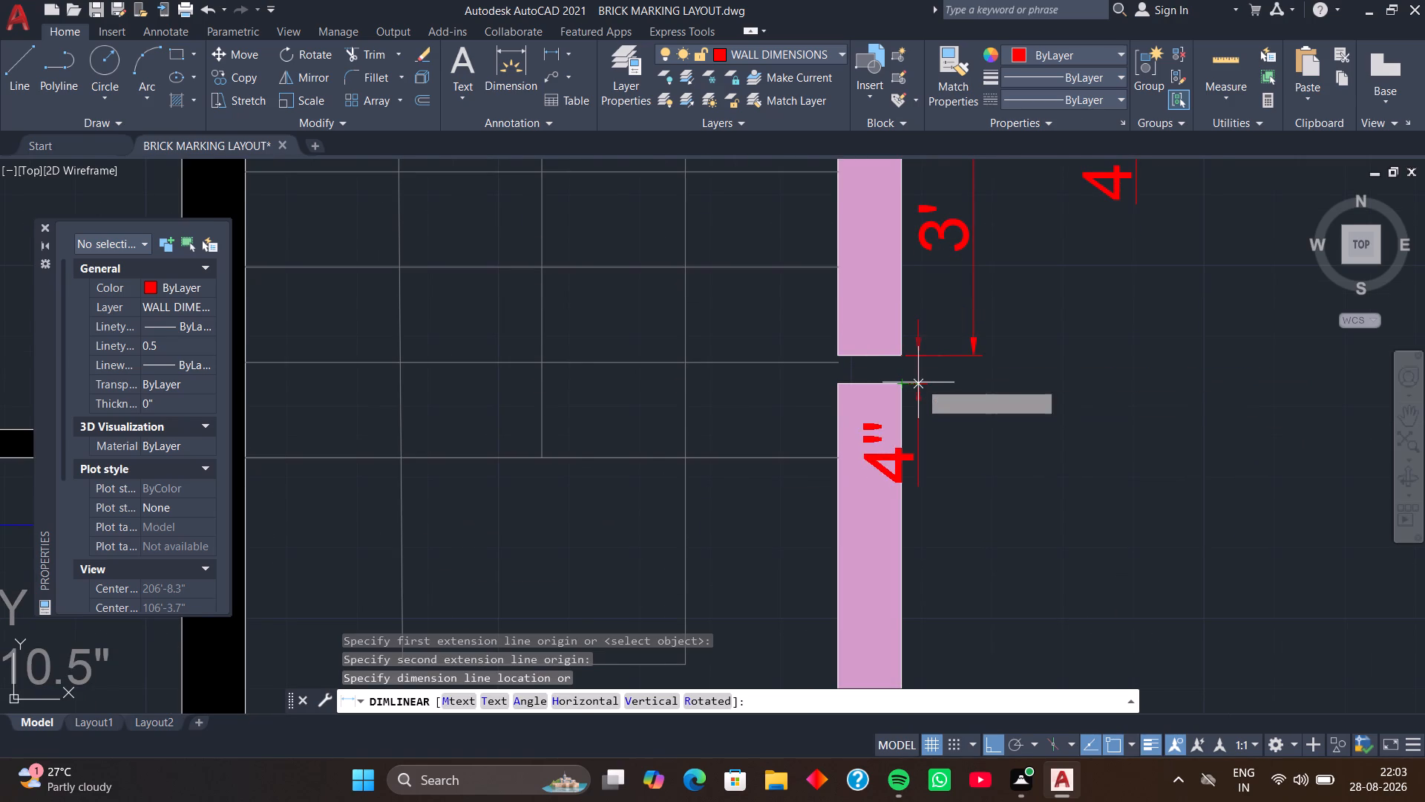
left_click(1141, 376)
Dimension the length of the long lowest pink wall segment, placing the dimension outside the wall.
middle_click_drag(1046, 442, 1034, 286)
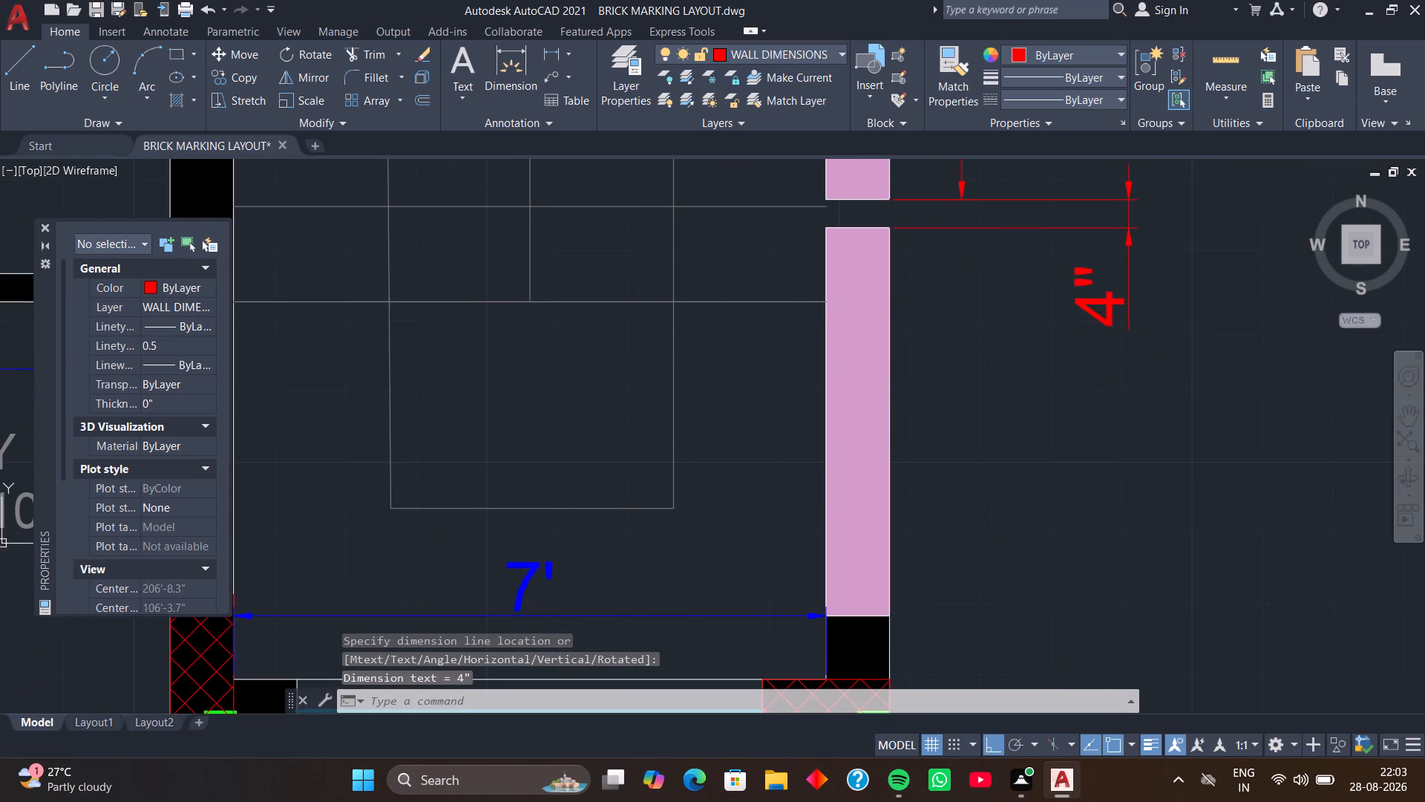
key("space")
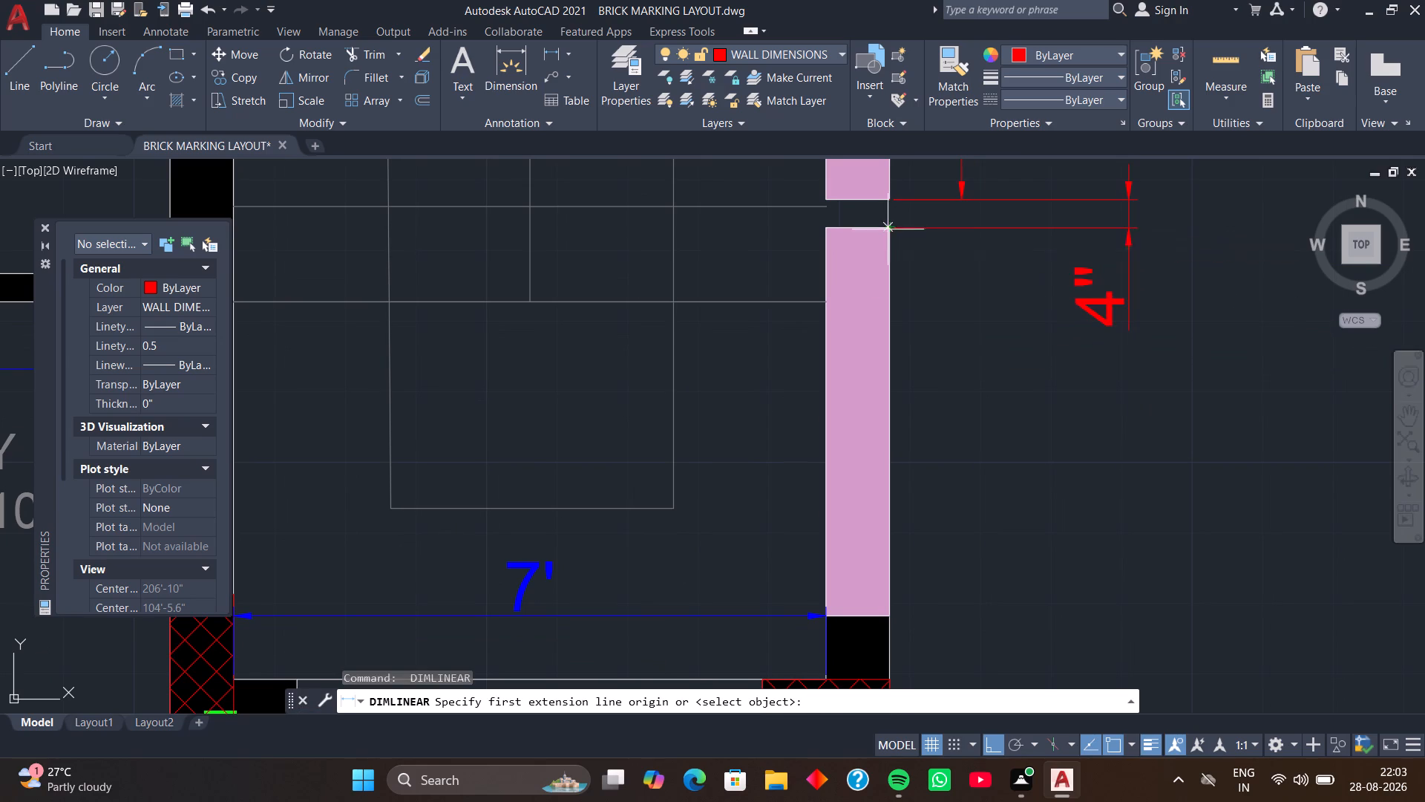
left_click(888, 229)
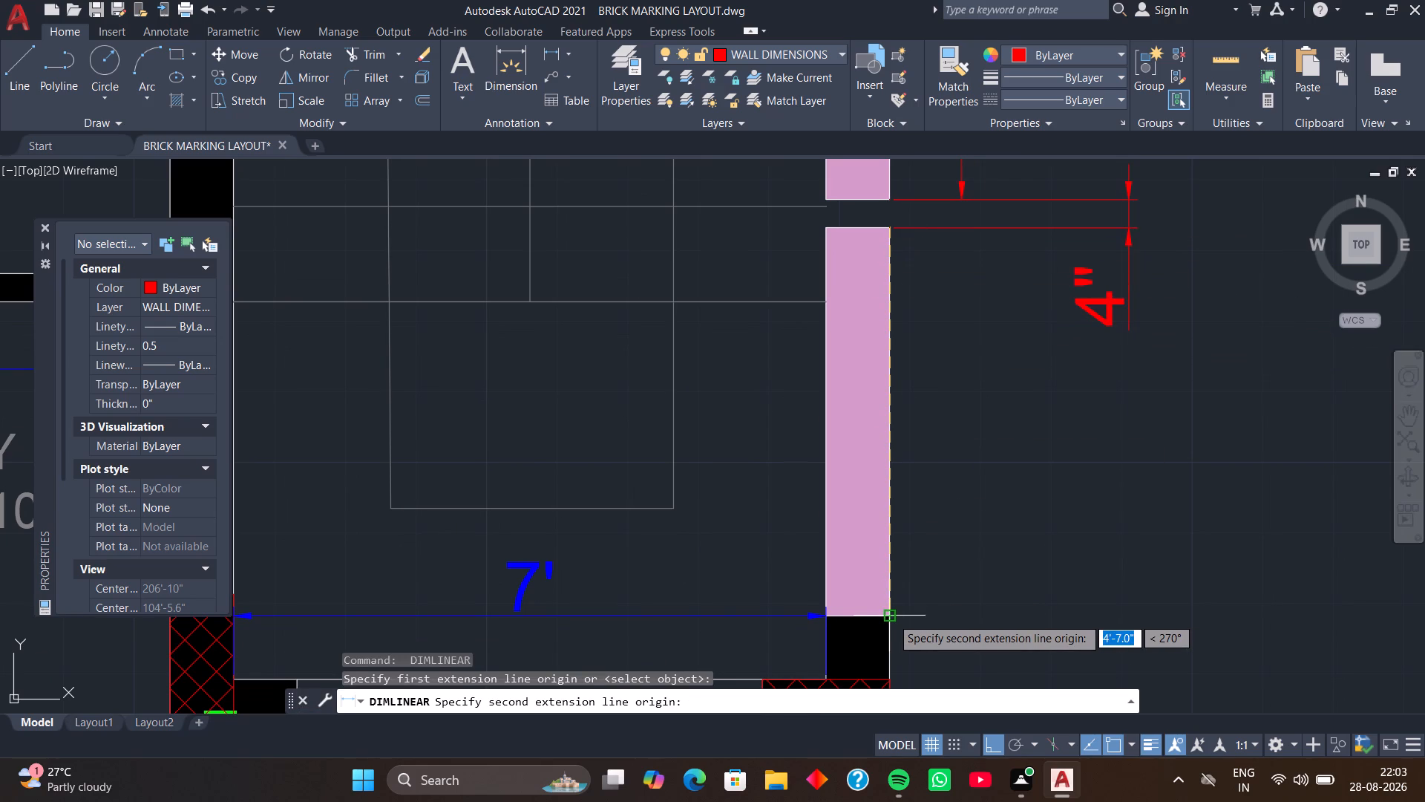
left_click(891, 617)
left_click(983, 604)
Dimension the short black wall piece between the lowest pink segment and the hatched corner column, placing it outside the wall.
scroll(983, 603, "down", 1)
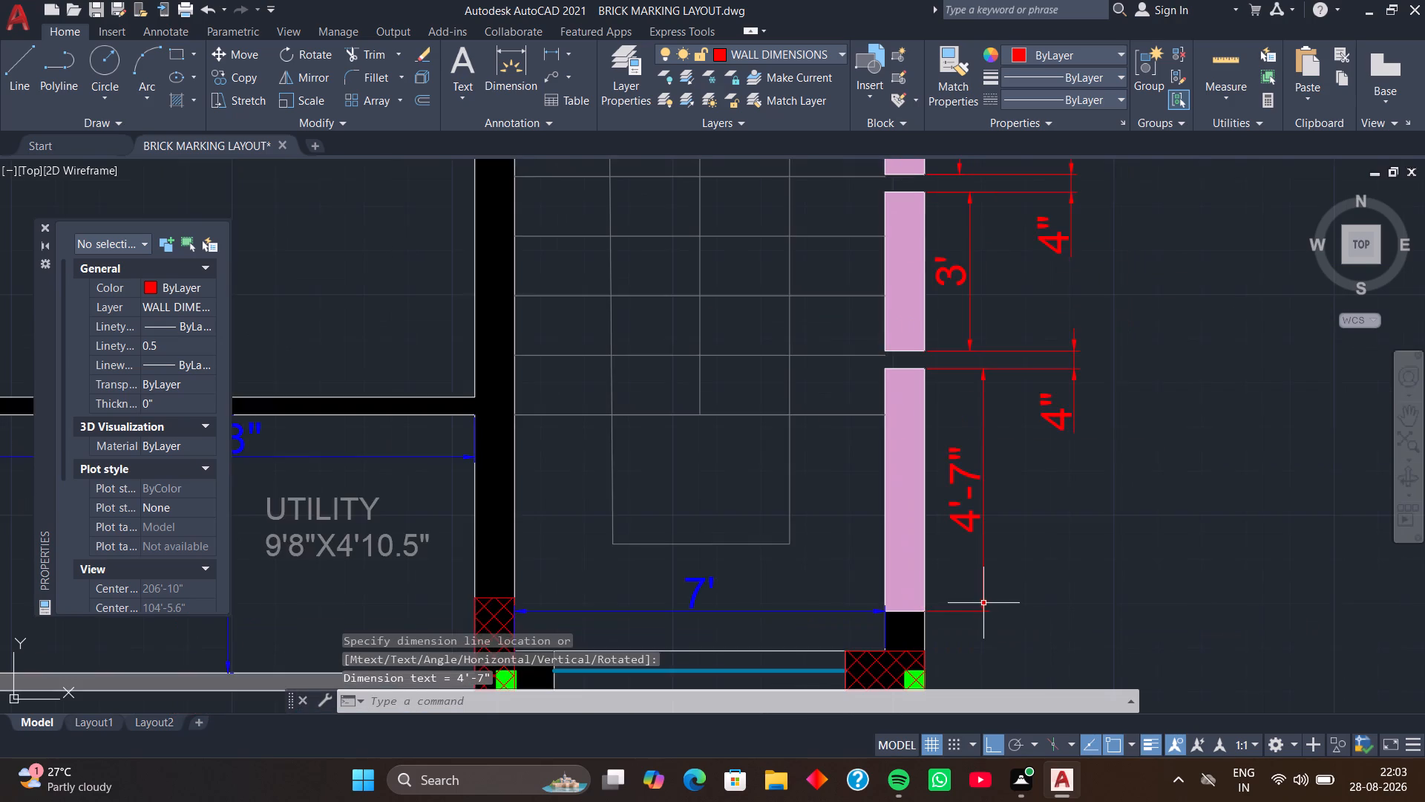
middle_click_drag(983, 603, 914, 424)
middle_click_drag(911, 484, 871, 444)
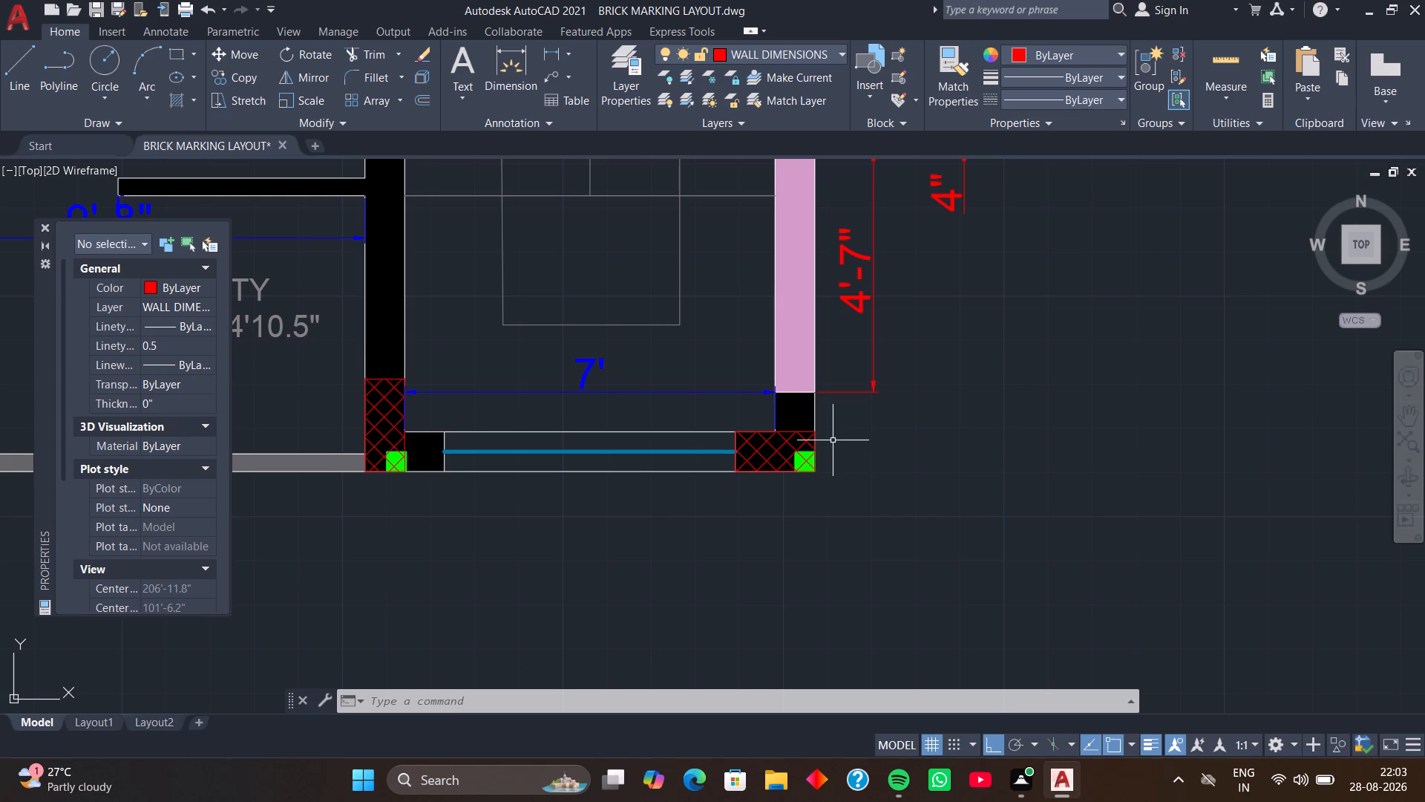
scroll(833, 440, "up", 1)
key("space")
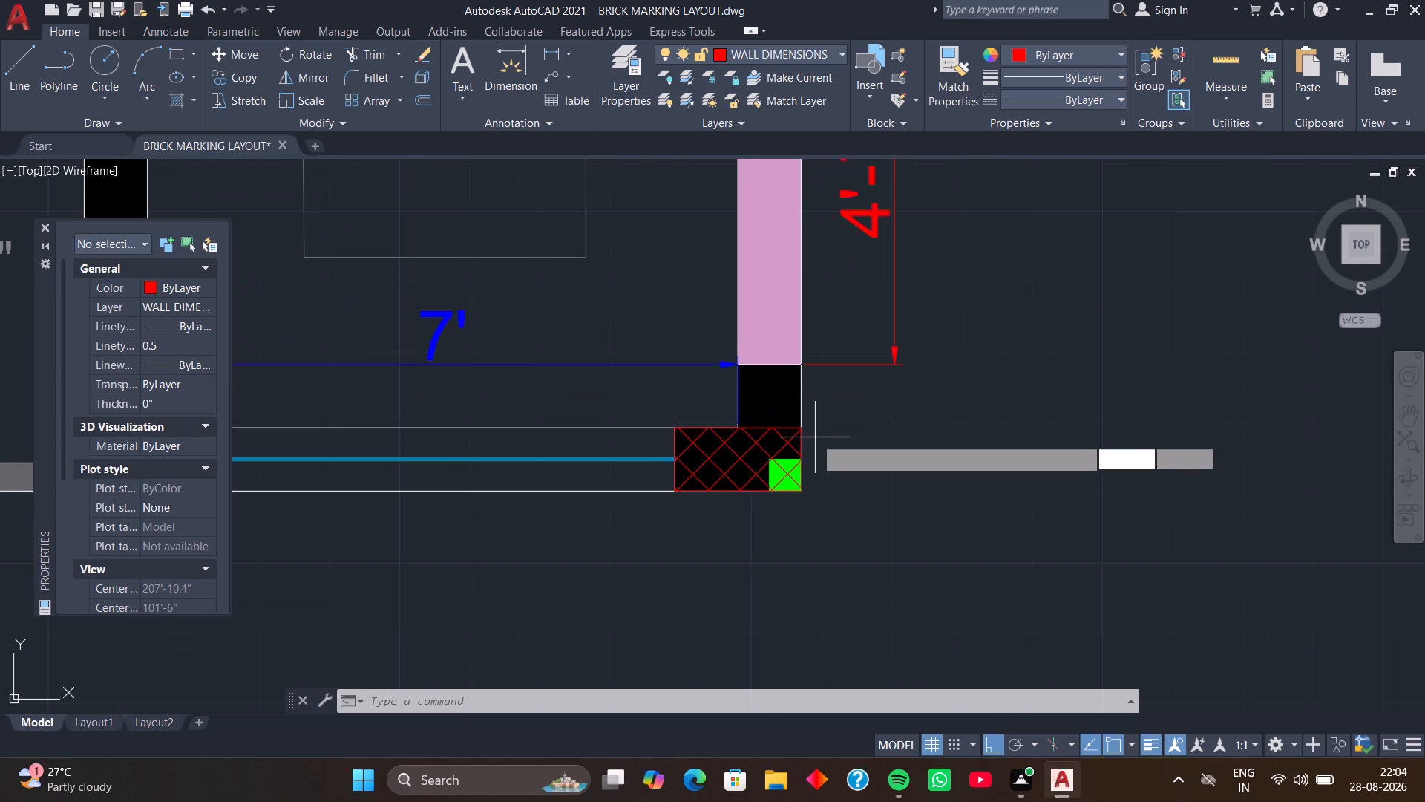
left_click(799, 429)
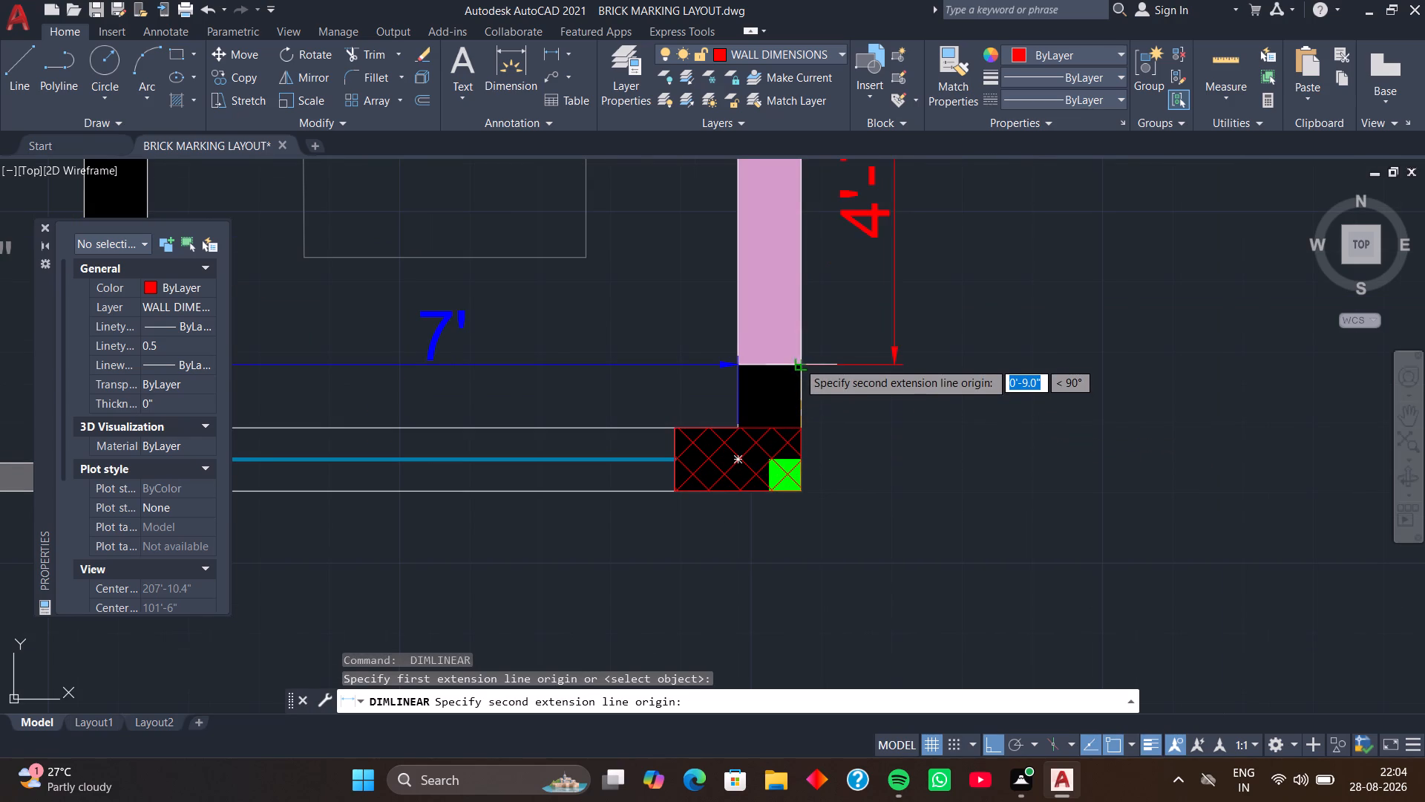
left_click(799, 362)
left_click(904, 360)
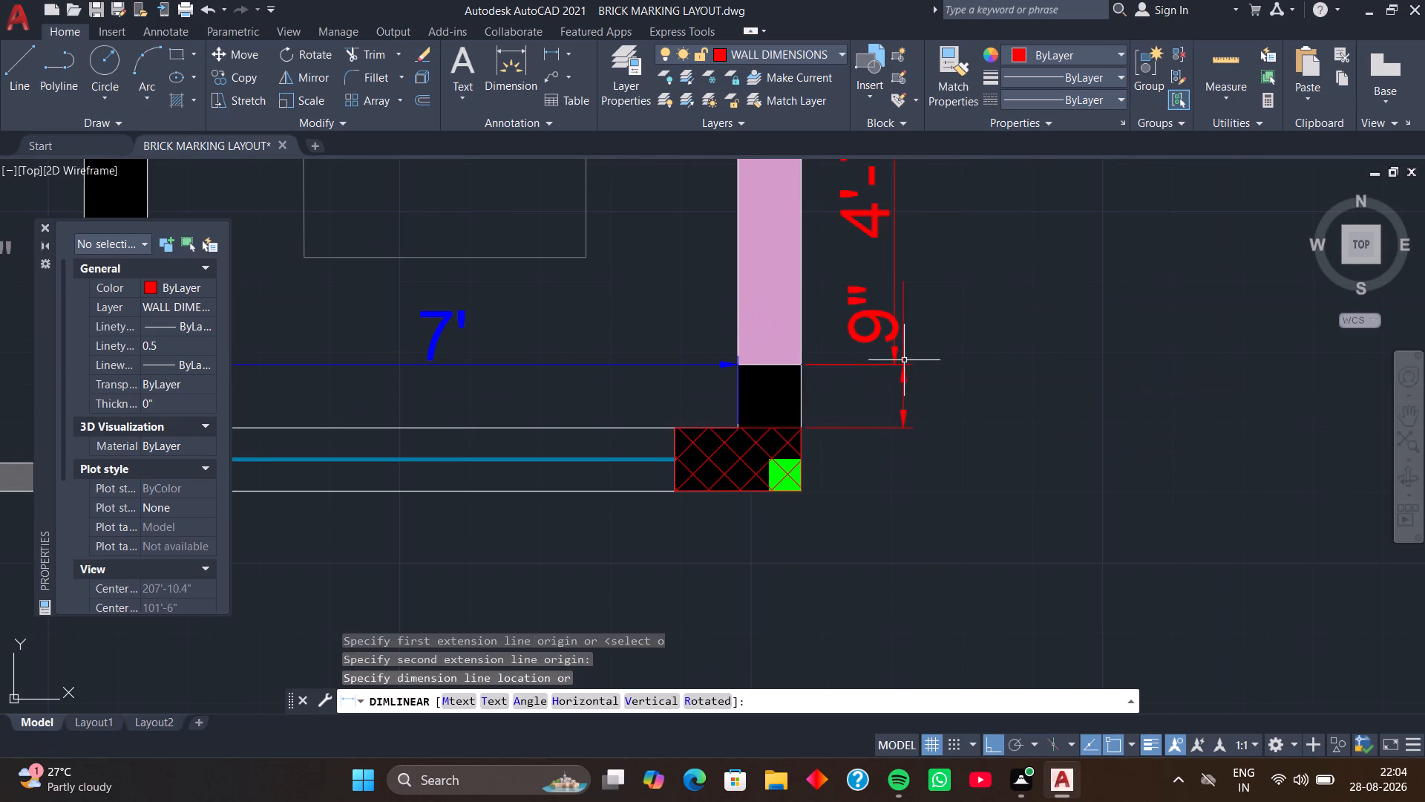
Dimension the short black wall piece between the column beside the utility and the lower outer wall's window, placed inside the room.
scroll(868, 400, "down", 2)
middle_click_drag(869, 415, 898, 337)
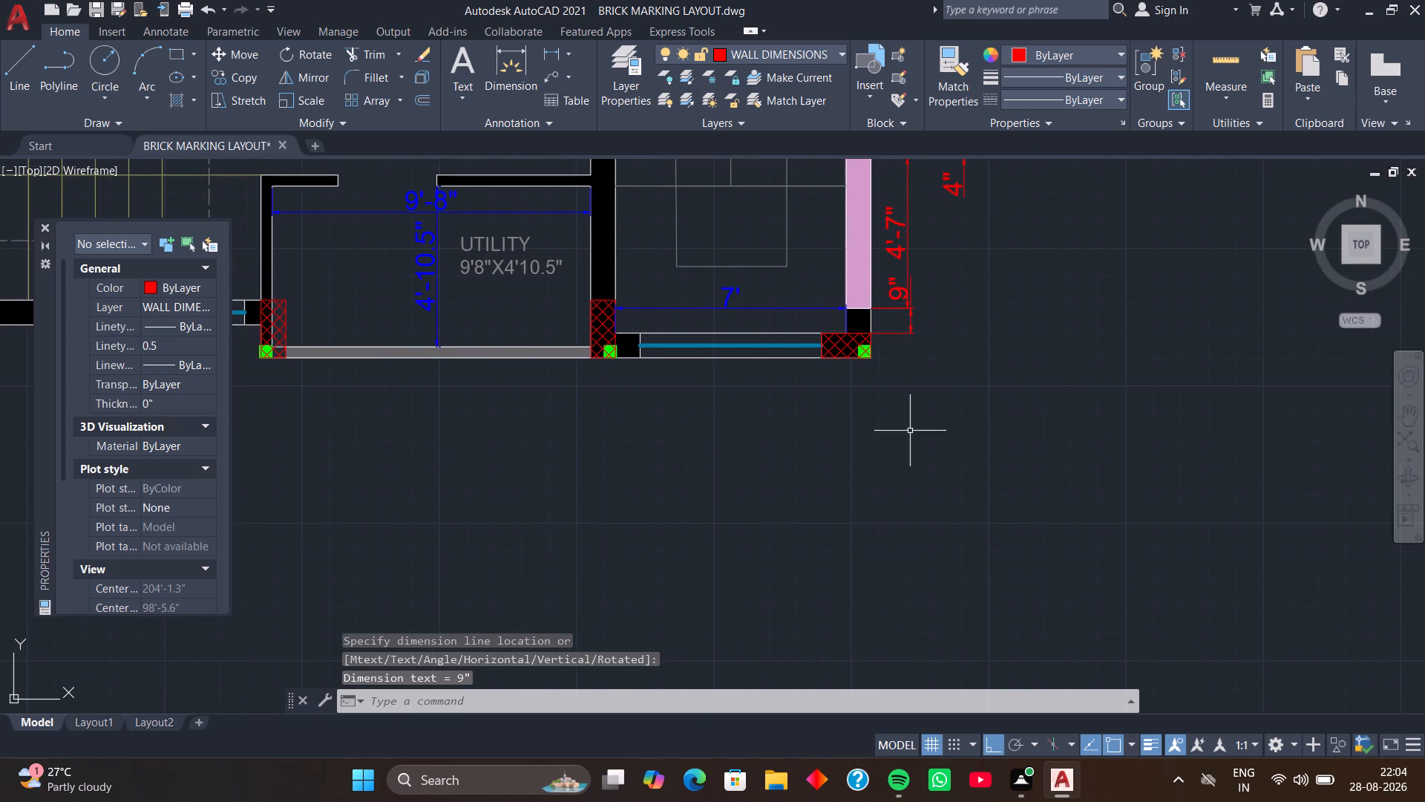
scroll(867, 475, "down", 1)
middle_click_drag(850, 450, 946, 463)
middle_click_drag(898, 456, 964, 499)
middle_click_drag(922, 508, 963, 463)
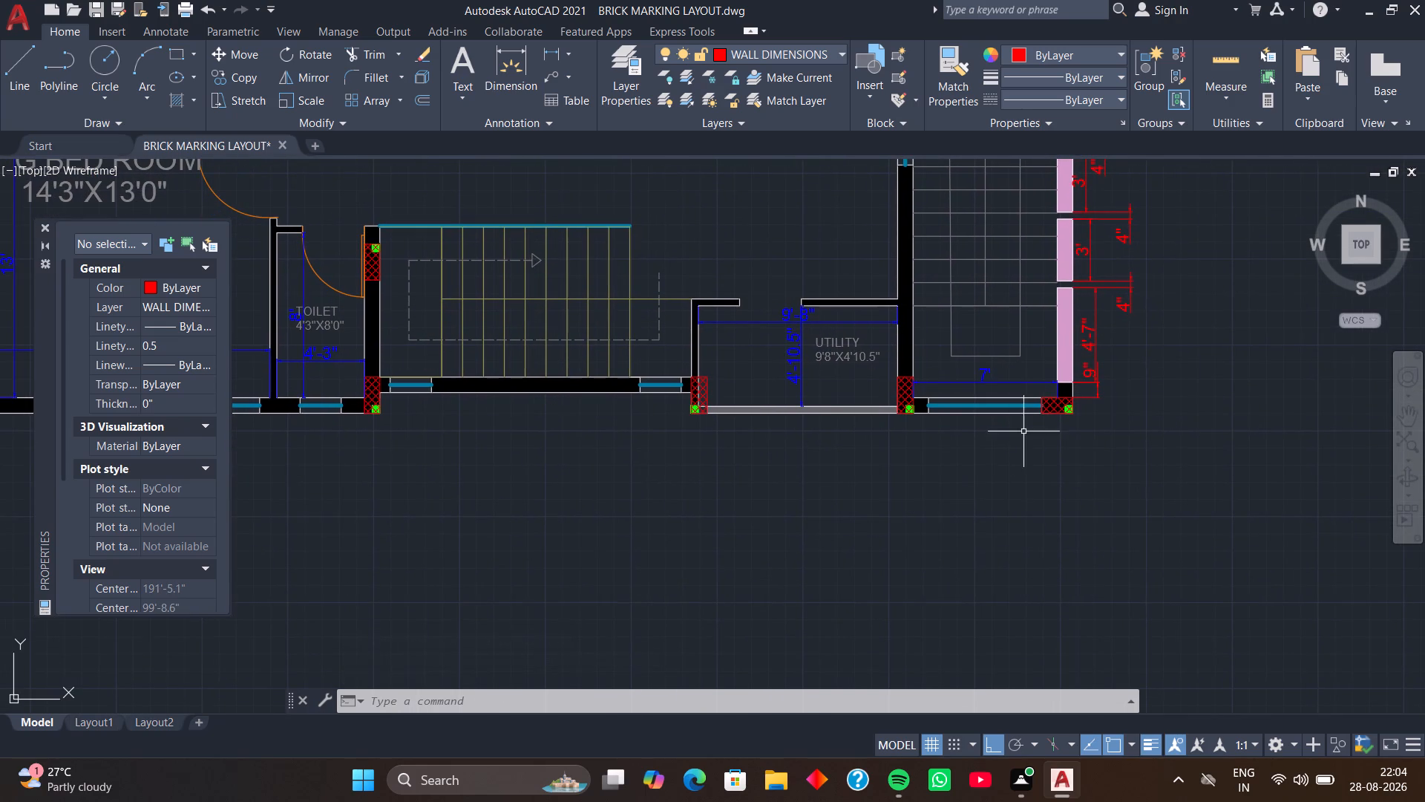
scroll(1023, 431, "up", 1)
scroll(882, 466, "up", 2)
key("space")
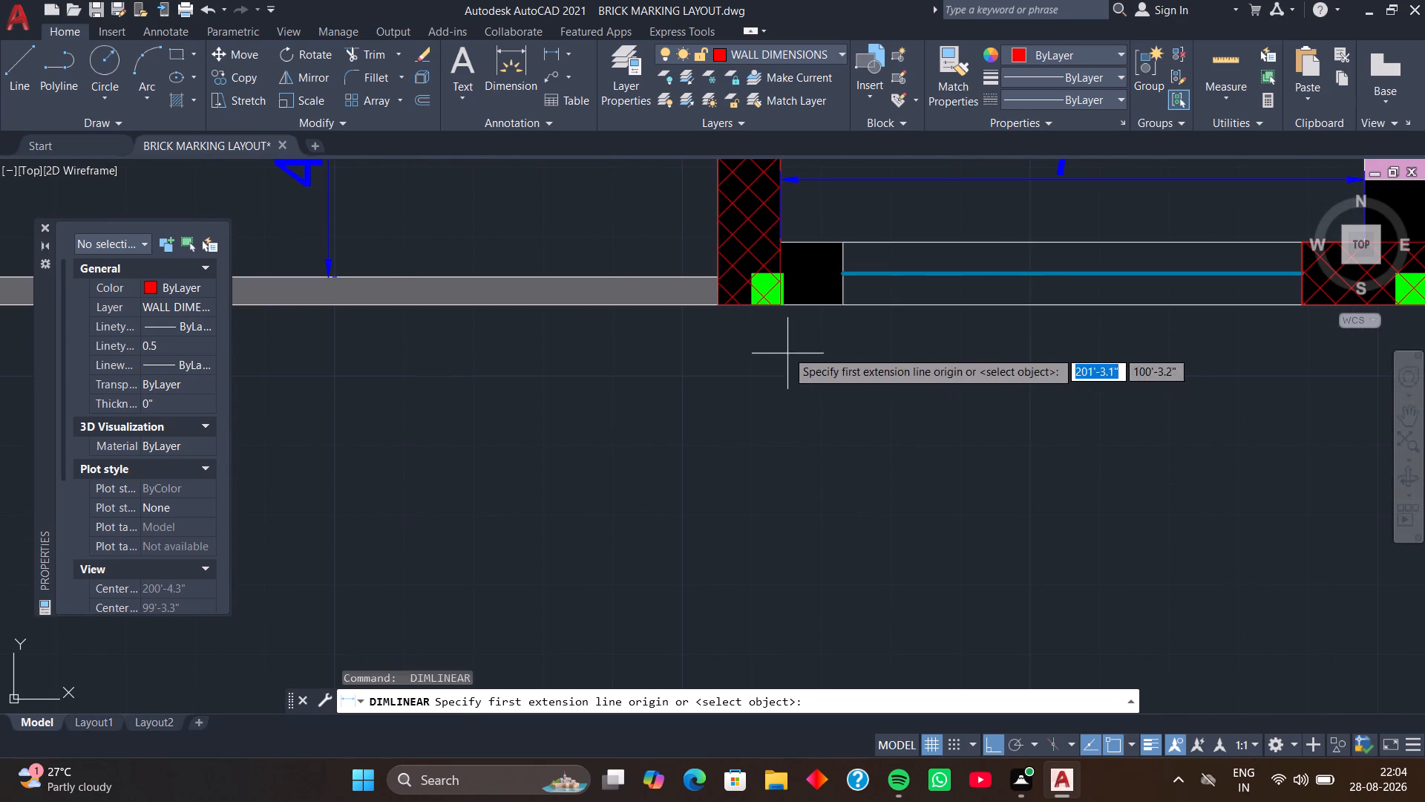
middle_click_drag(786, 347, 796, 482)
scroll(790, 381, "up", 1)
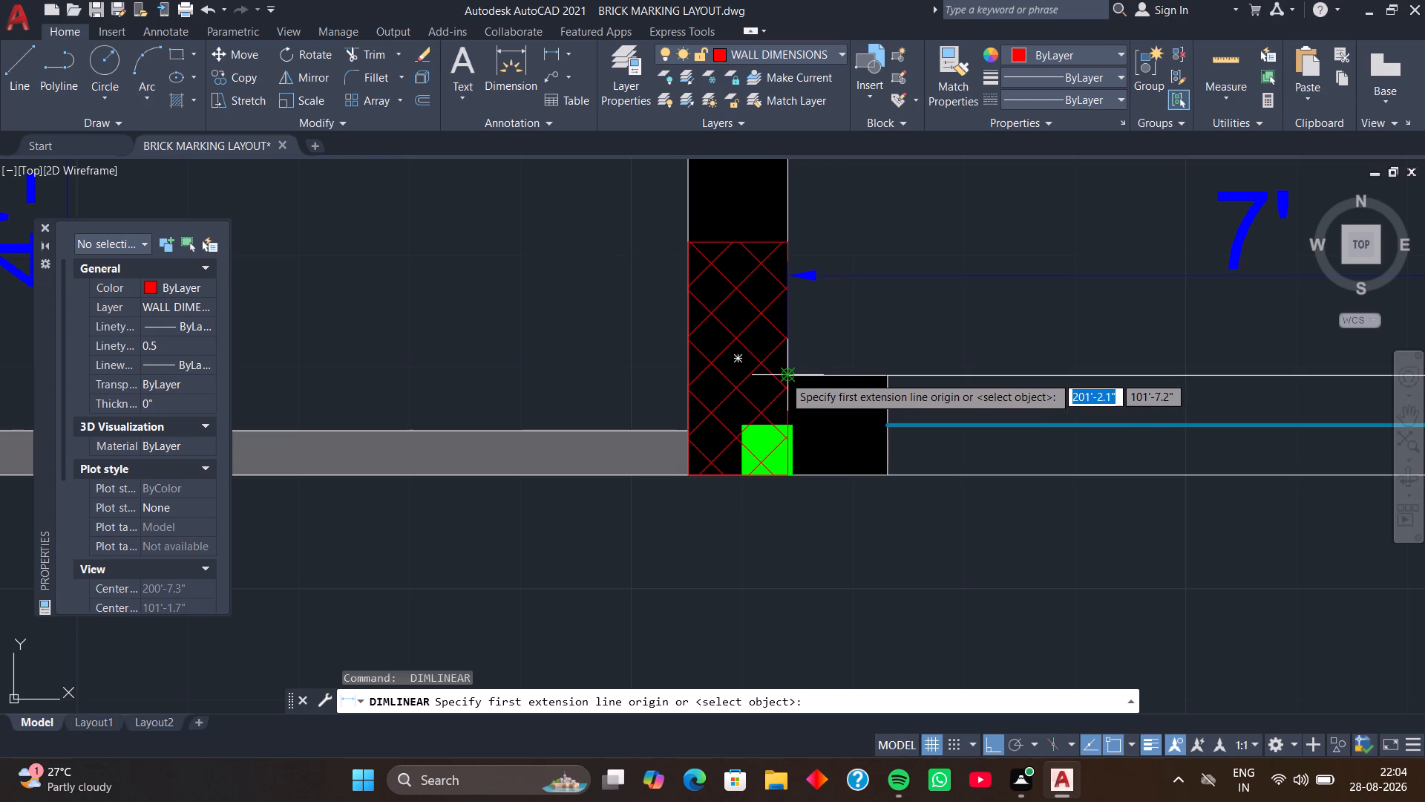
left_click(784, 376)
left_click(885, 375)
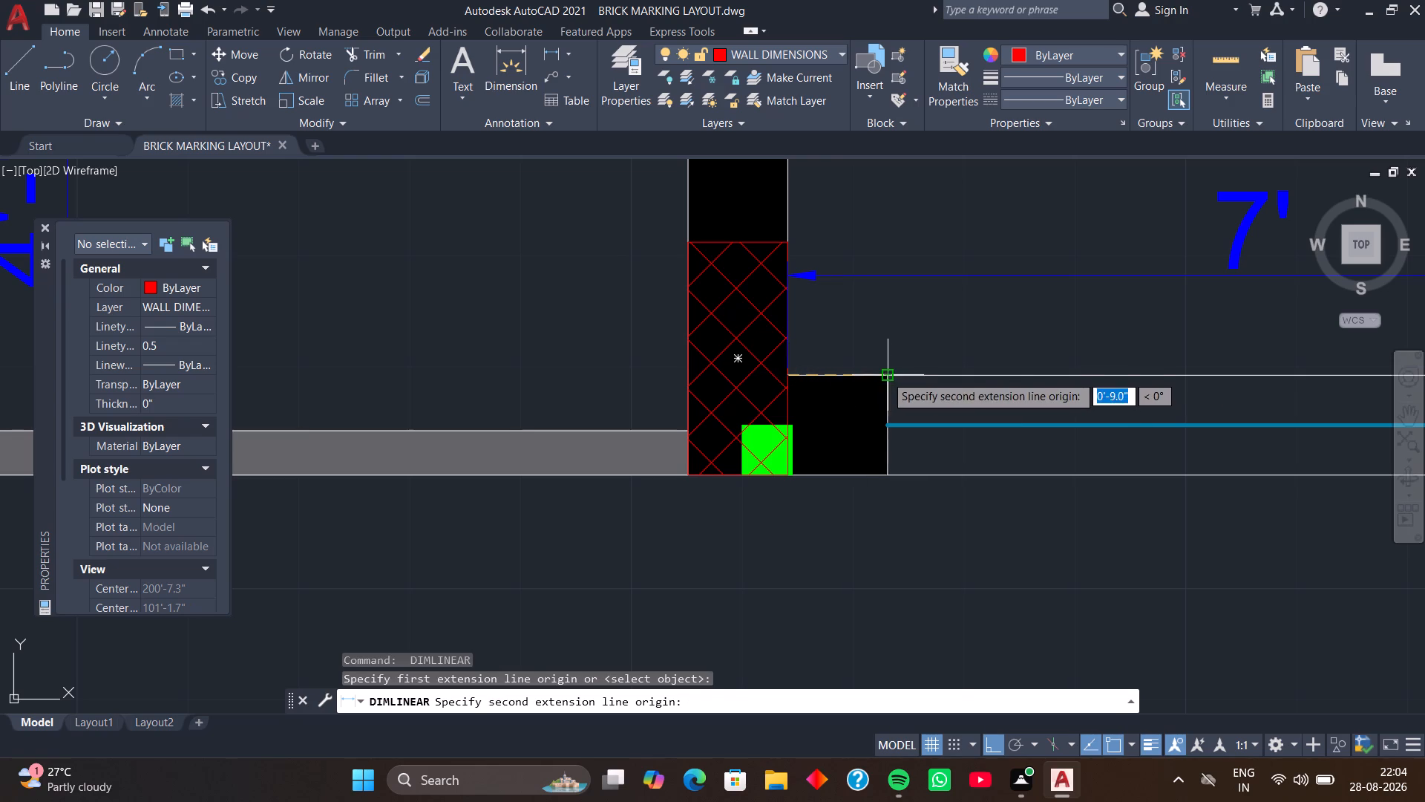
left_click(883, 358)
Dimension the width of the lower outer wall's window between the utility-side wall piece and the hatched corner column, placing it outside the wall.
key("space")
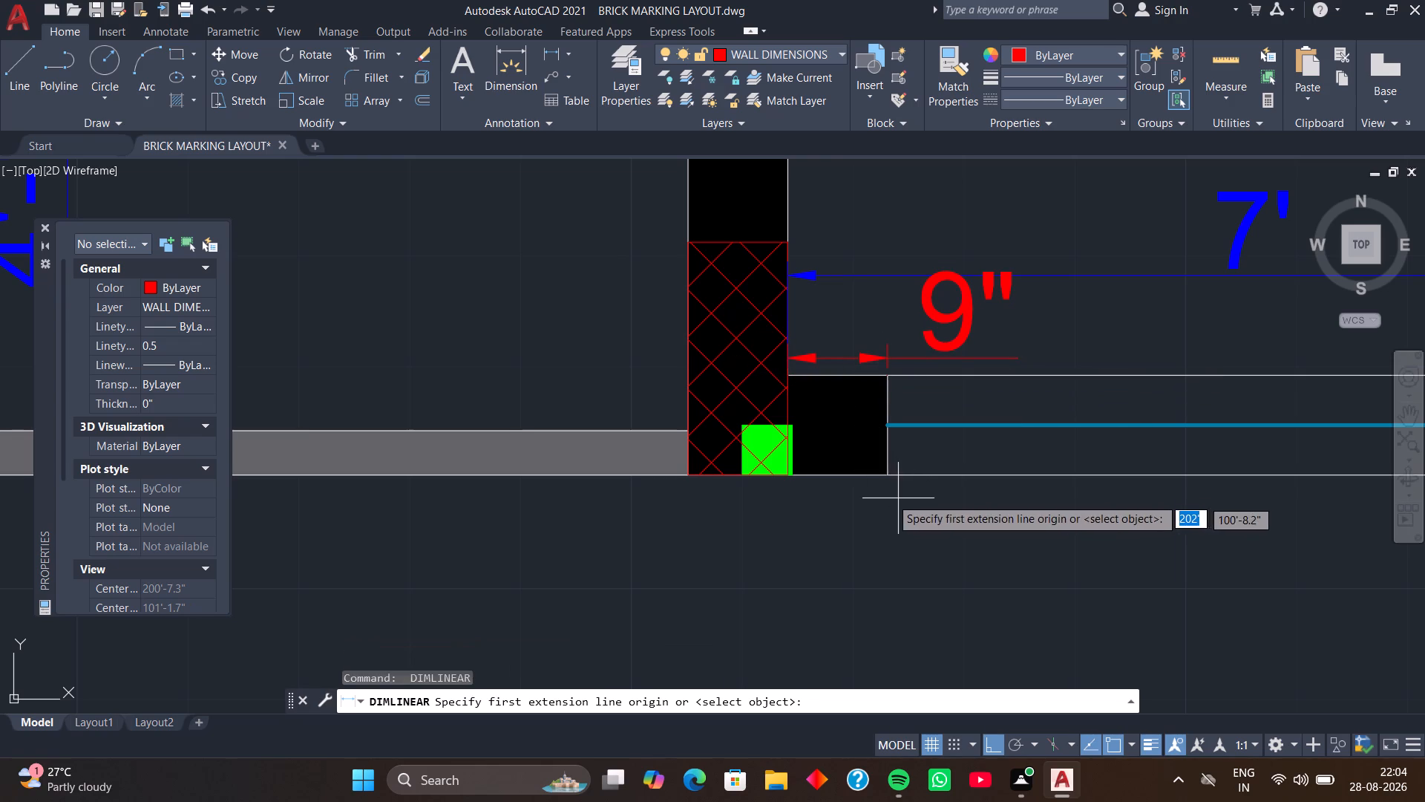
left_click(887, 476)
scroll(926, 535, "down", 3)
middle_click_drag(926, 535, 691, 493)
scroll(813, 489, "up", 2)
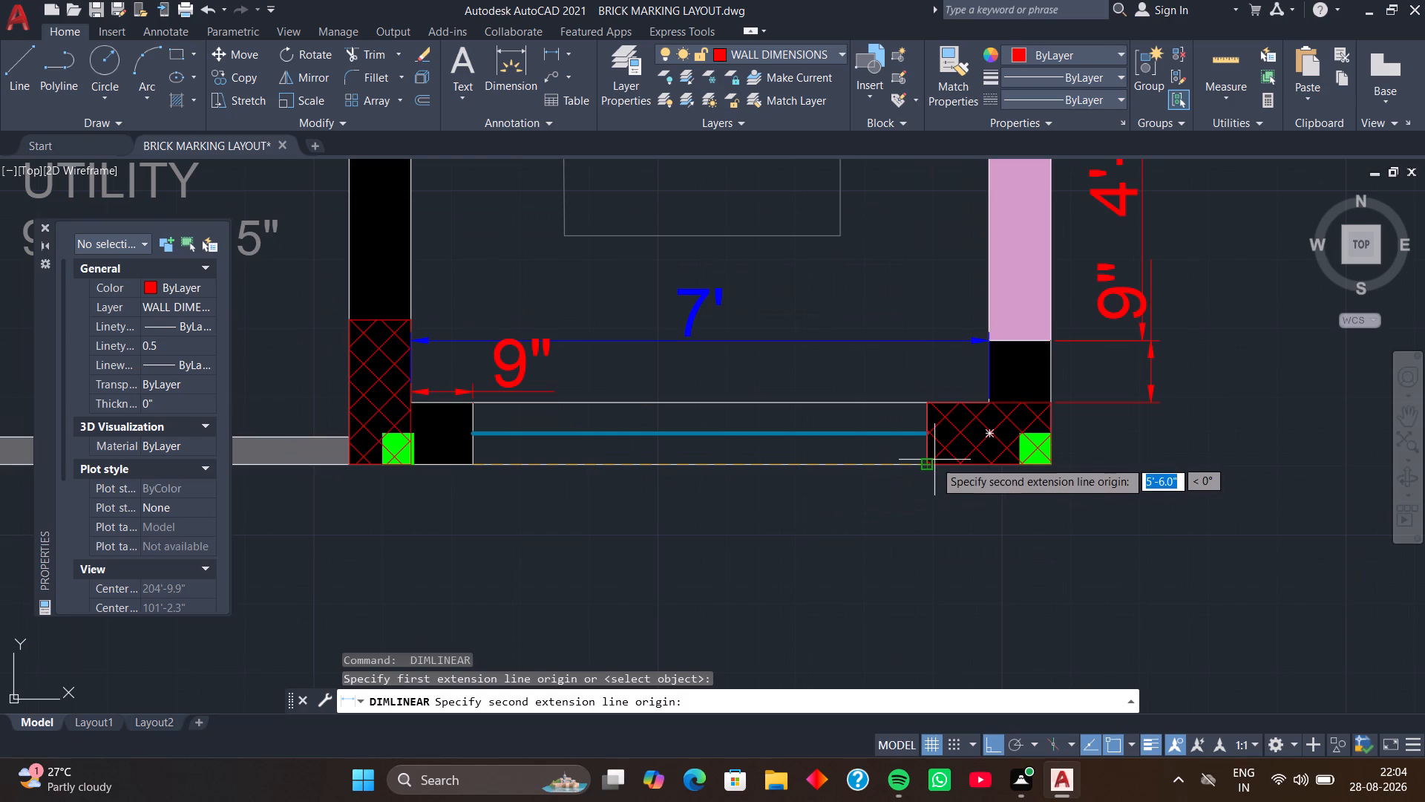
left_click(926, 466)
left_click(939, 533)
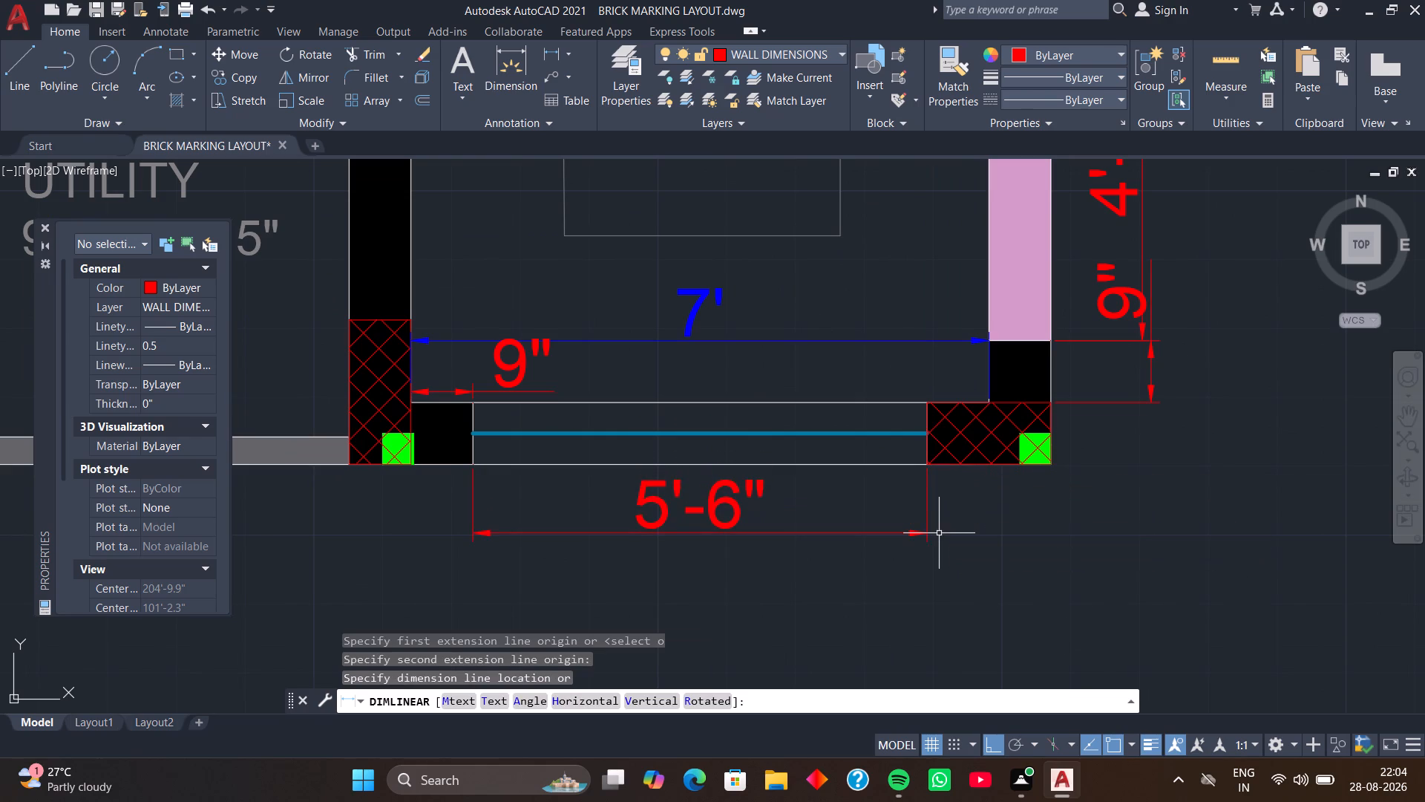
Dimension the hatched corner column's inner edge from the window to the inner face of the side wall, placing it inside the room.
key("space")
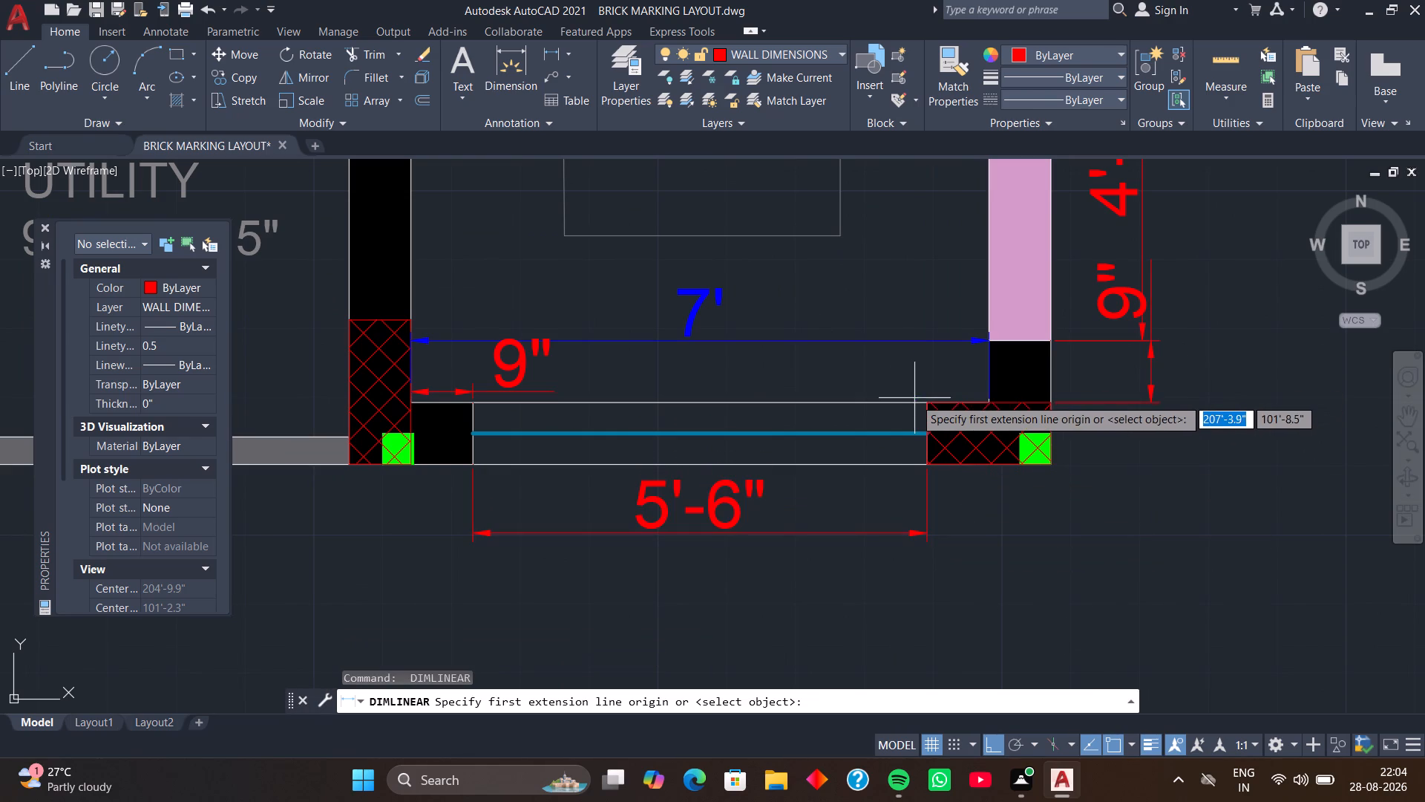
left_click(928, 401)
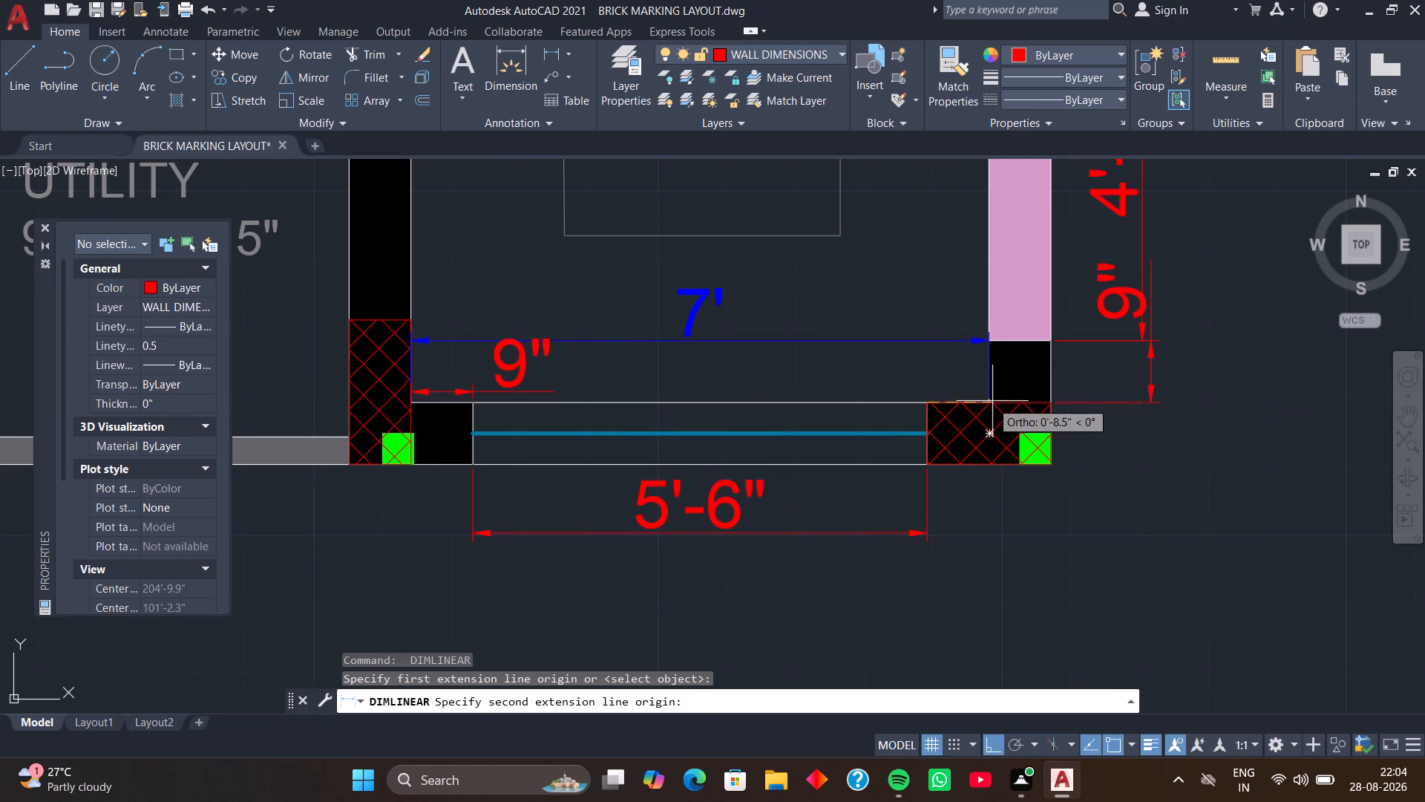
left_click(992, 401)
left_click(937, 392)
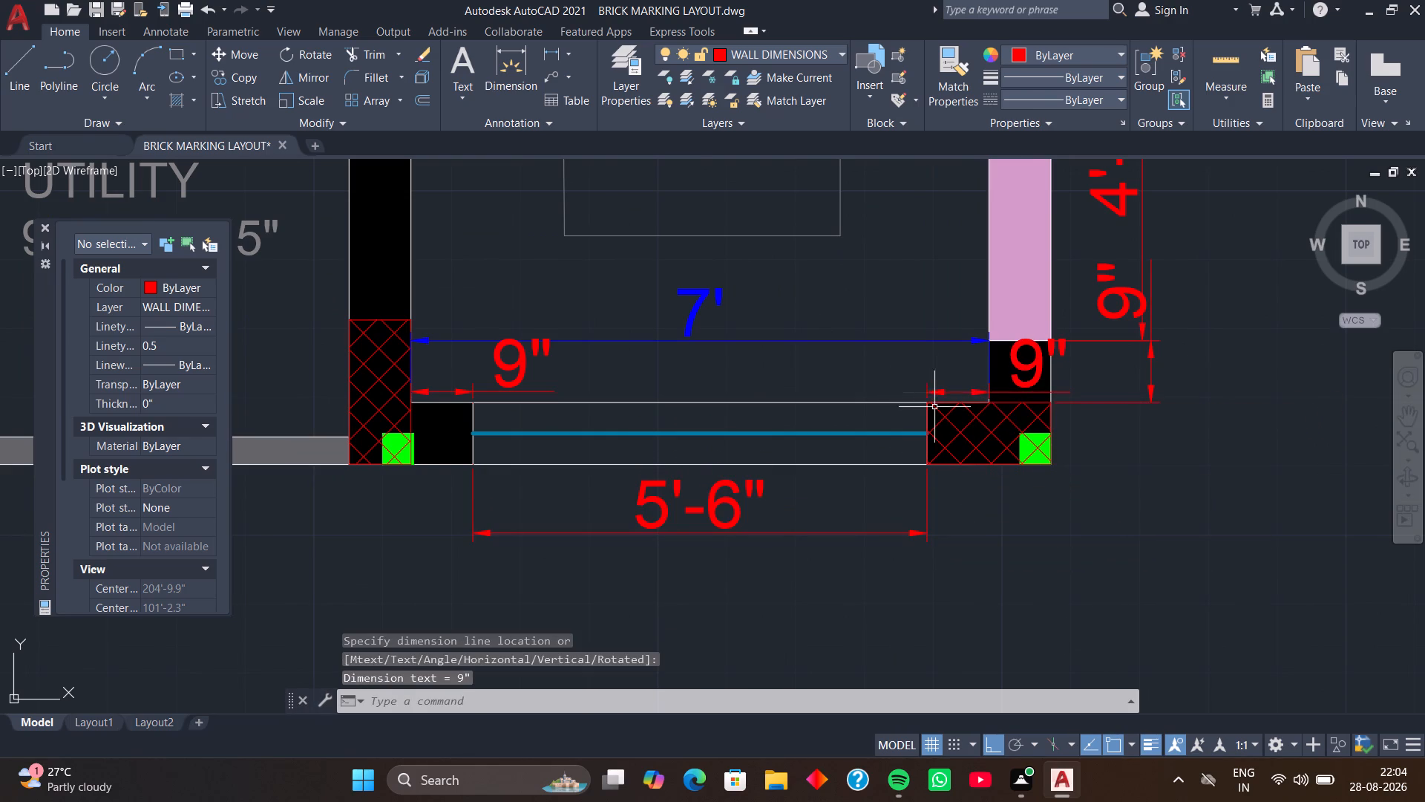
Dimension the short black wall piece between the hatched column beside the utility and the nearest staircase window, placing it on the staircase side.
scroll(926, 450, "down", 2)
middle_click_drag(940, 482, 992, 392)
scroll(931, 449, "down", 1)
middle_click_drag(896, 477, 977, 463)
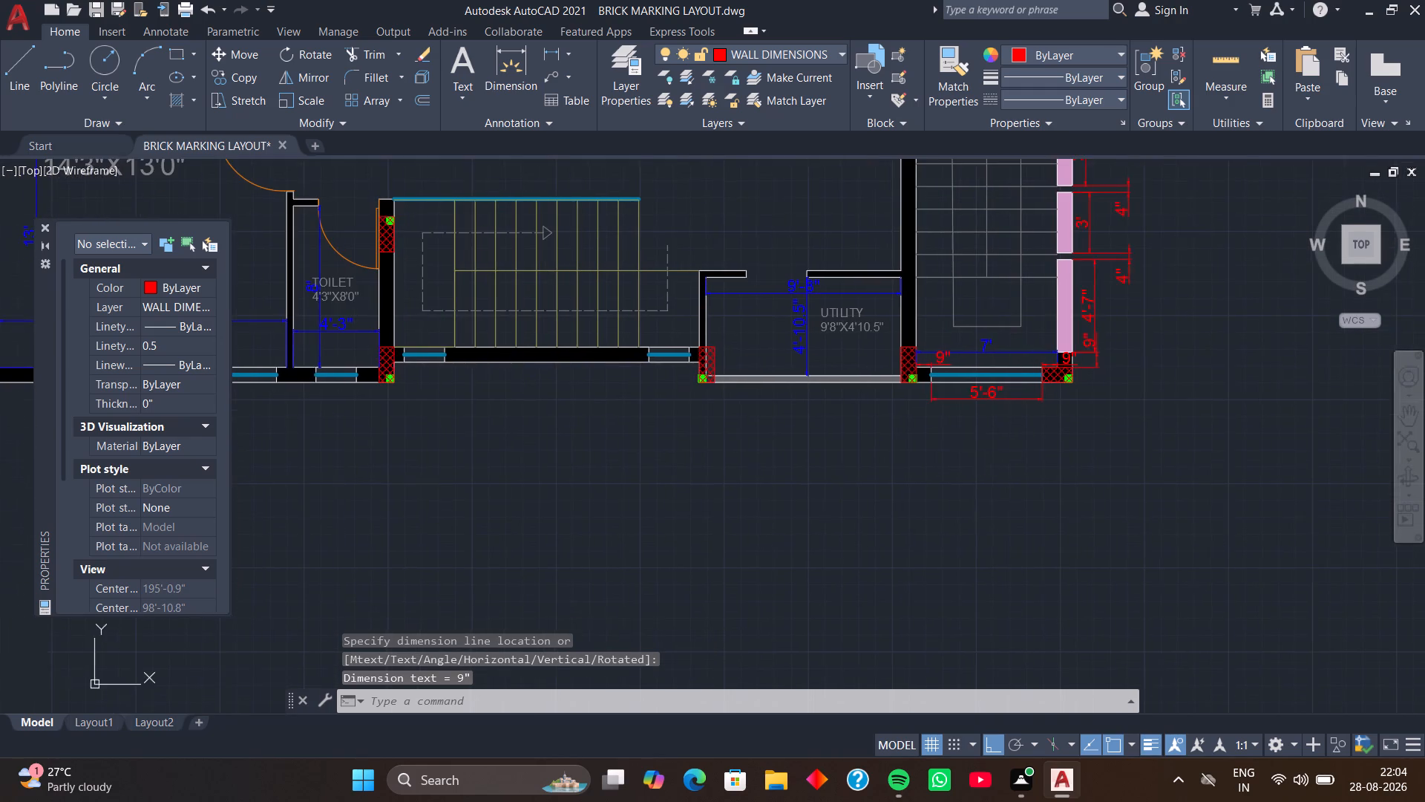
middle_click_drag(805, 469, 918, 467)
middle_click_drag(825, 446, 929, 467)
scroll(865, 409, "up", 2)
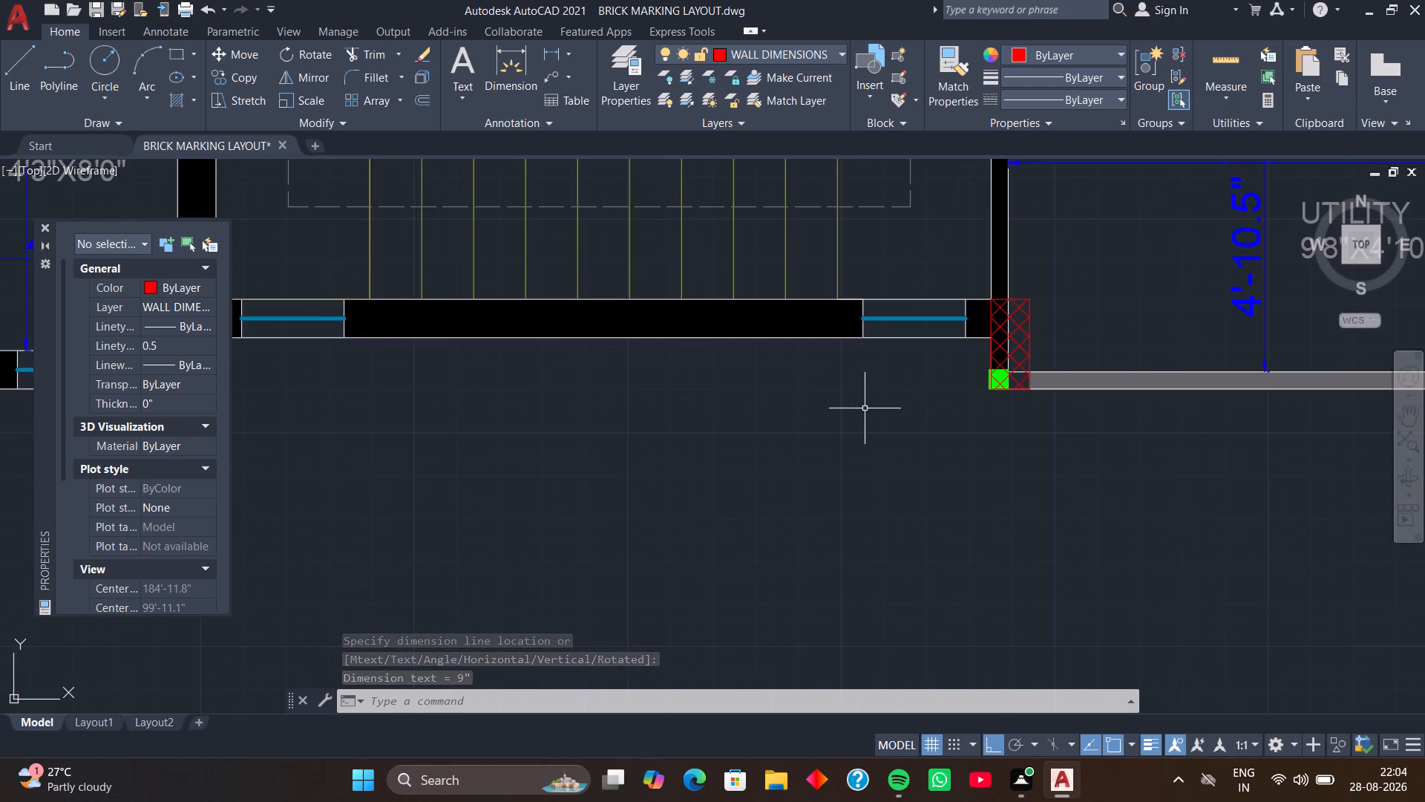
middle_click_drag(887, 380, 844, 475)
key("space")
scroll(933, 405, "up", 2)
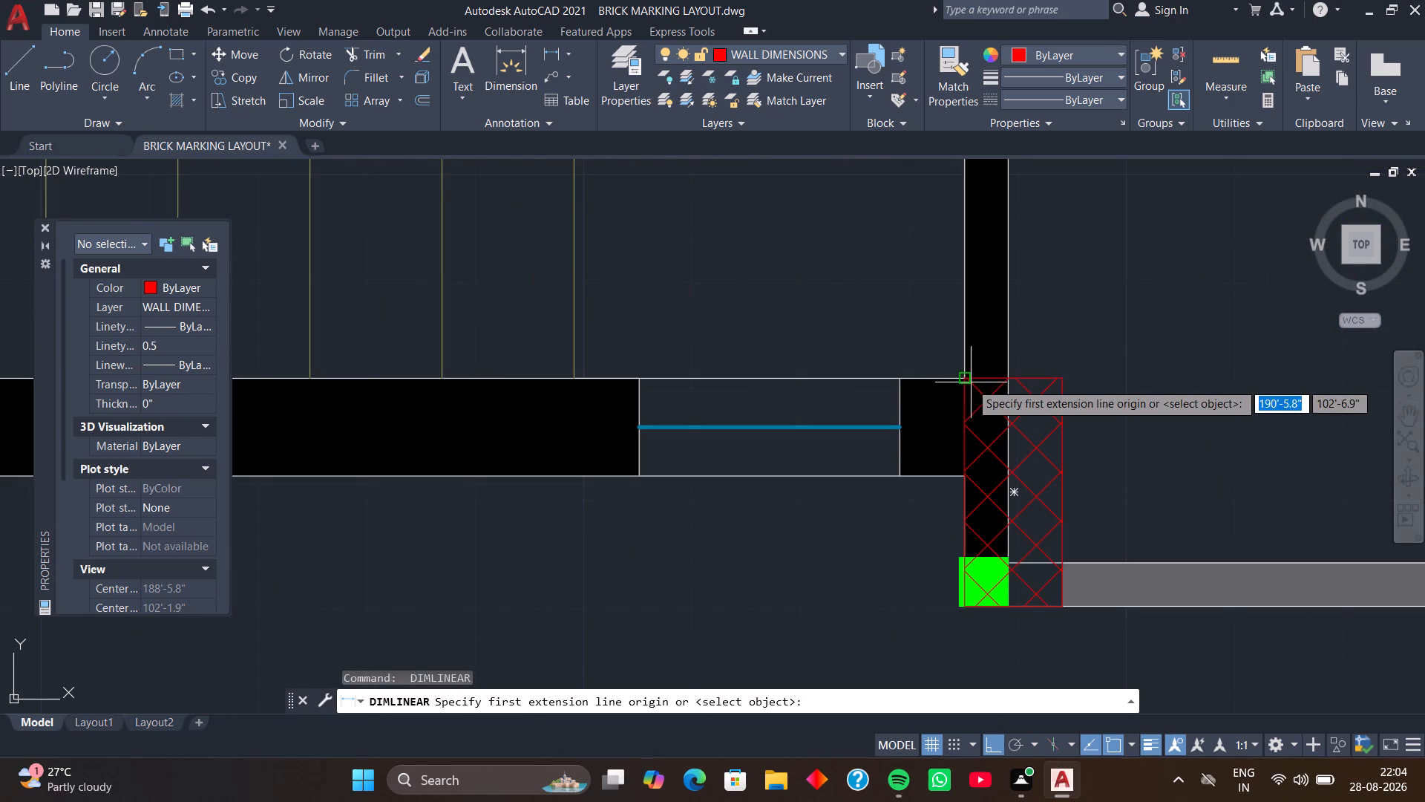
left_click(963, 377)
left_click(899, 377)
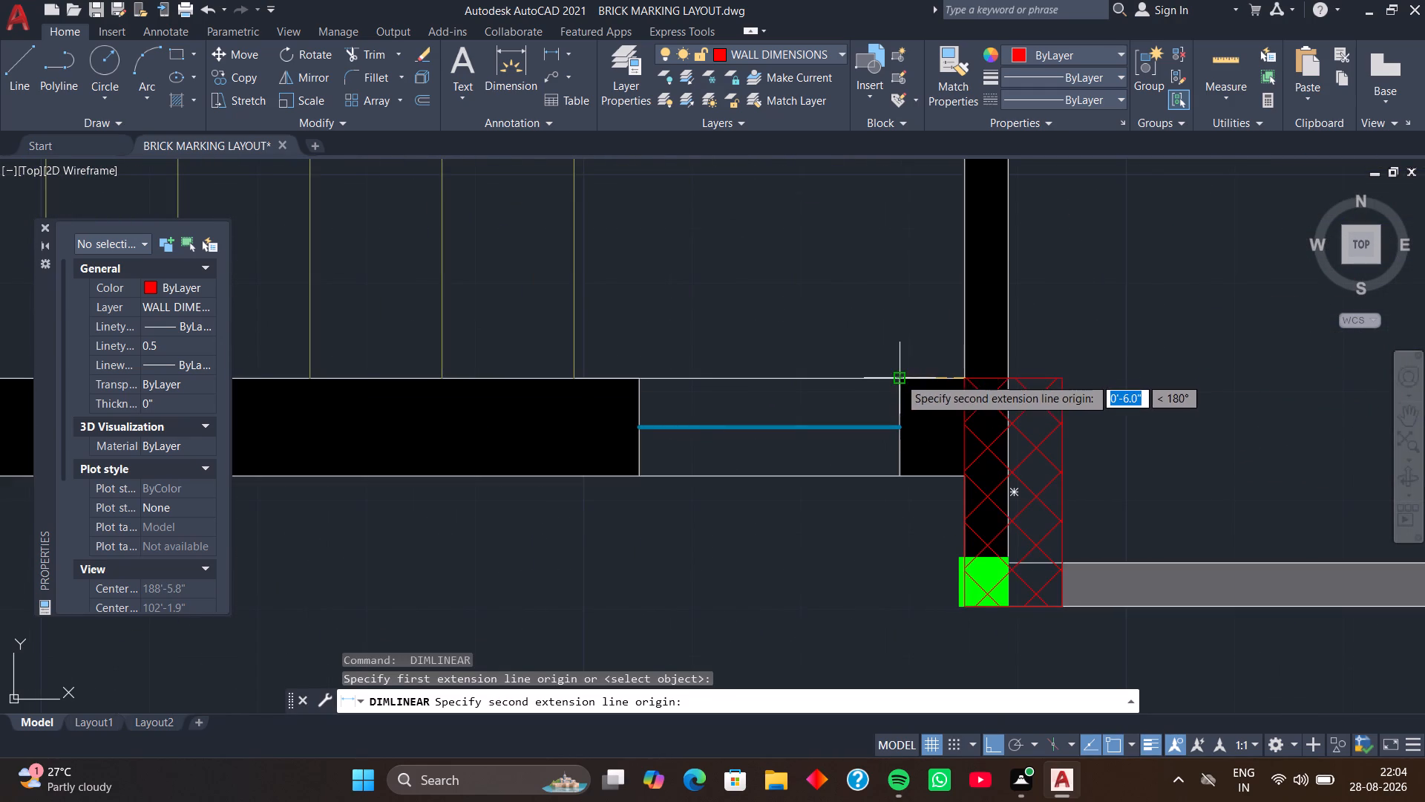
left_click(892, 360)
Dimension the width of the staircase window nearest the utility, placing the dimension outside the wall.
key("space")
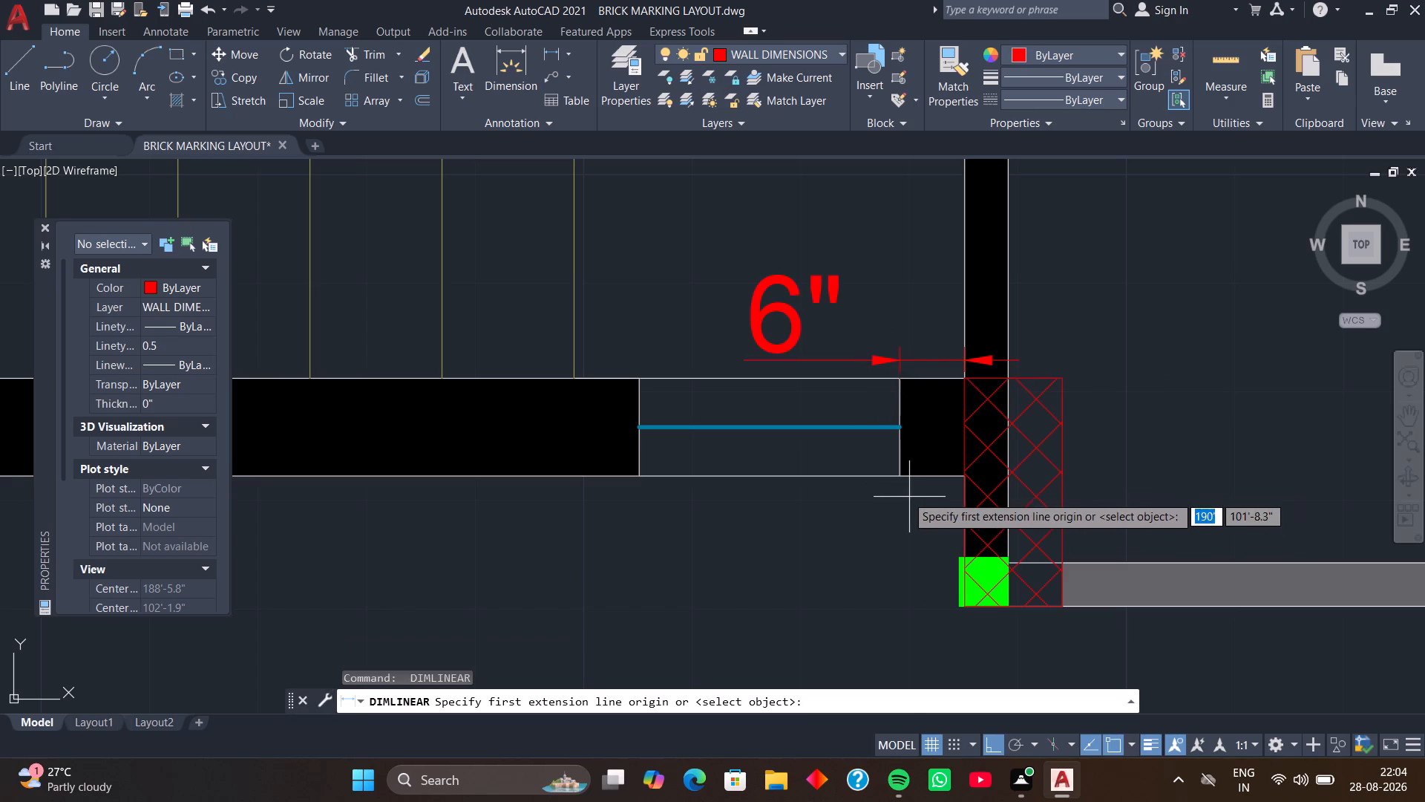
left_click(899, 480)
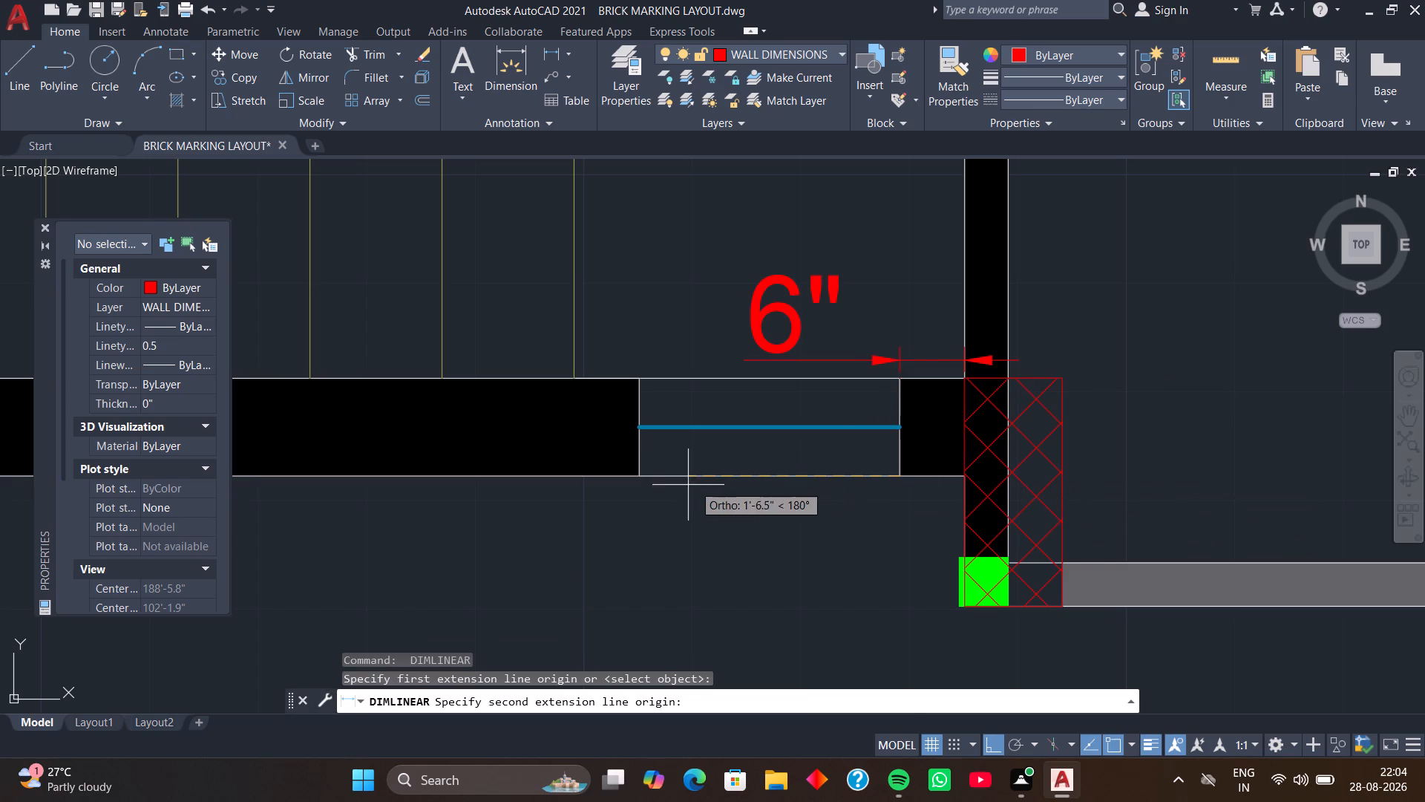
left_click(636, 476)
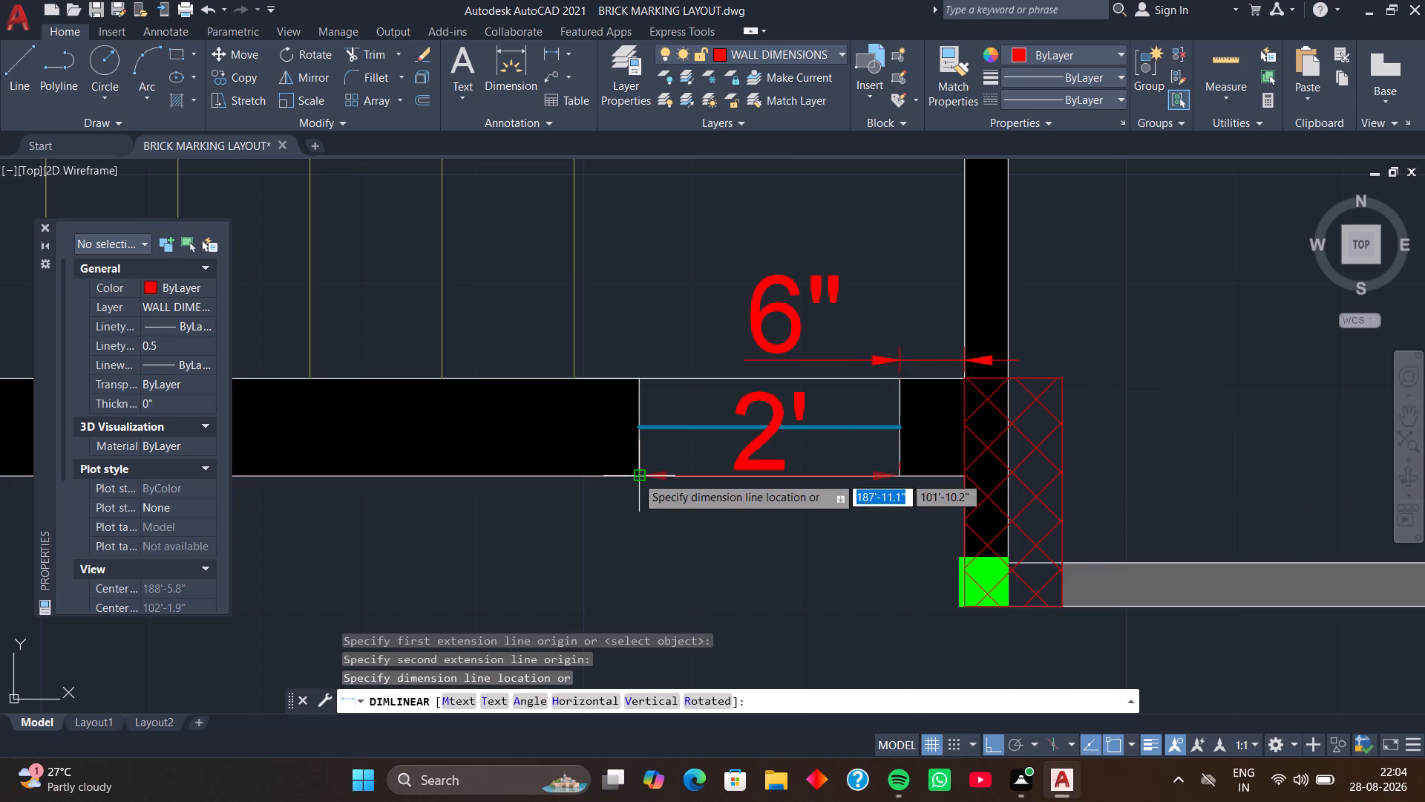
left_click(632, 570)
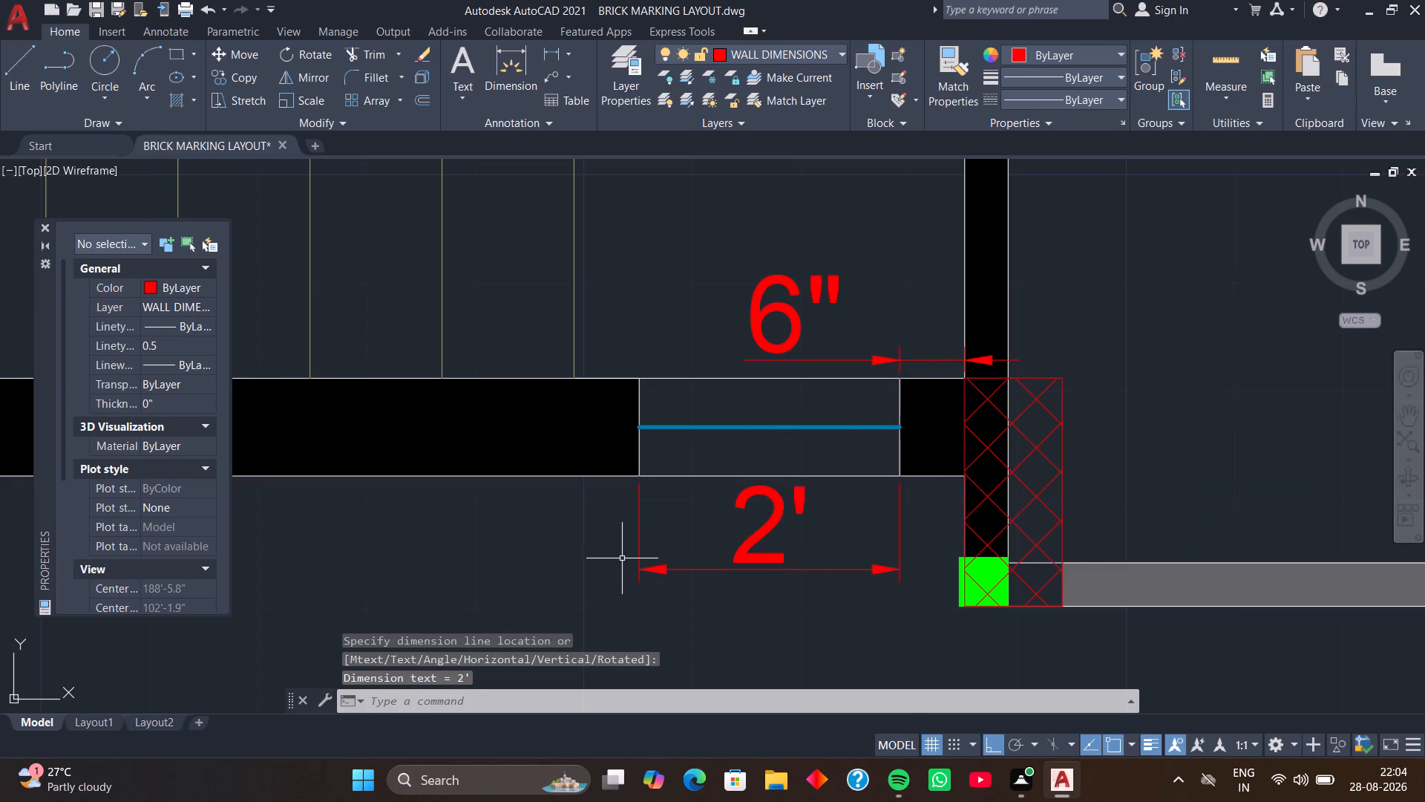
Dimension the long black wall segment between the two staircase windows, placing the dimension outside the wall.
scroll(615, 557, "down", 2)
middle_click_drag(629, 563, 951, 471)
middle_click_drag(813, 487, 906, 472)
key("space")
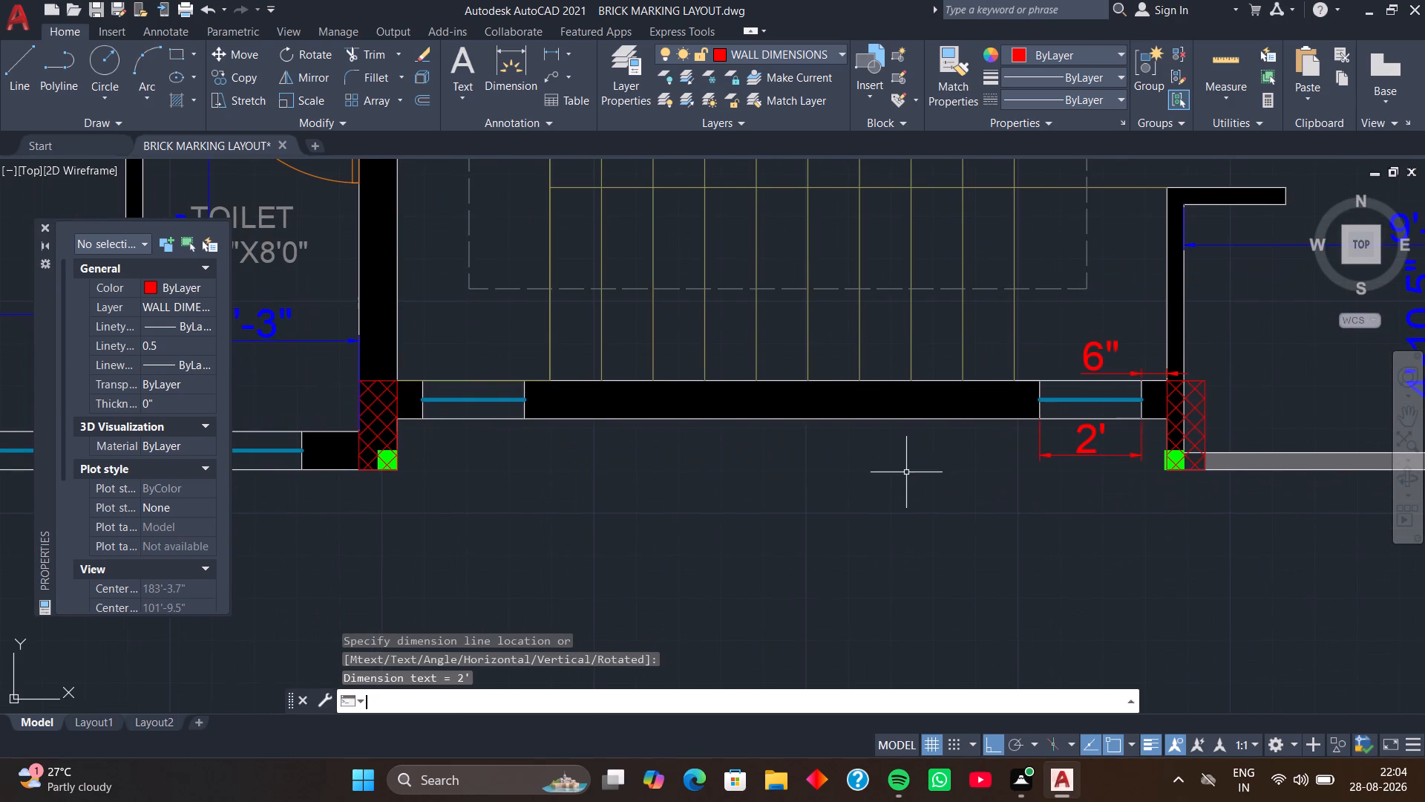
left_click(1045, 419)
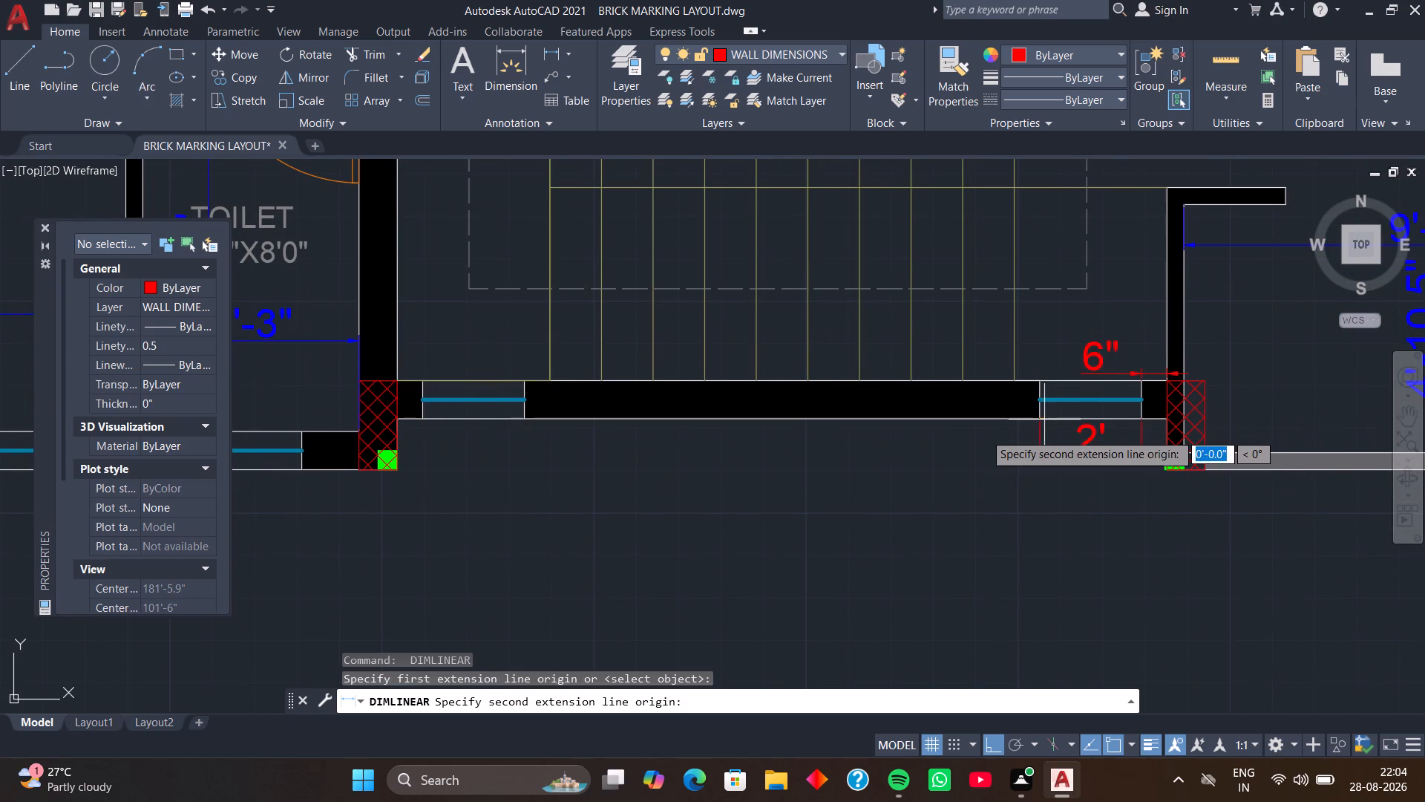
left_click(528, 420)
left_click(526, 485)
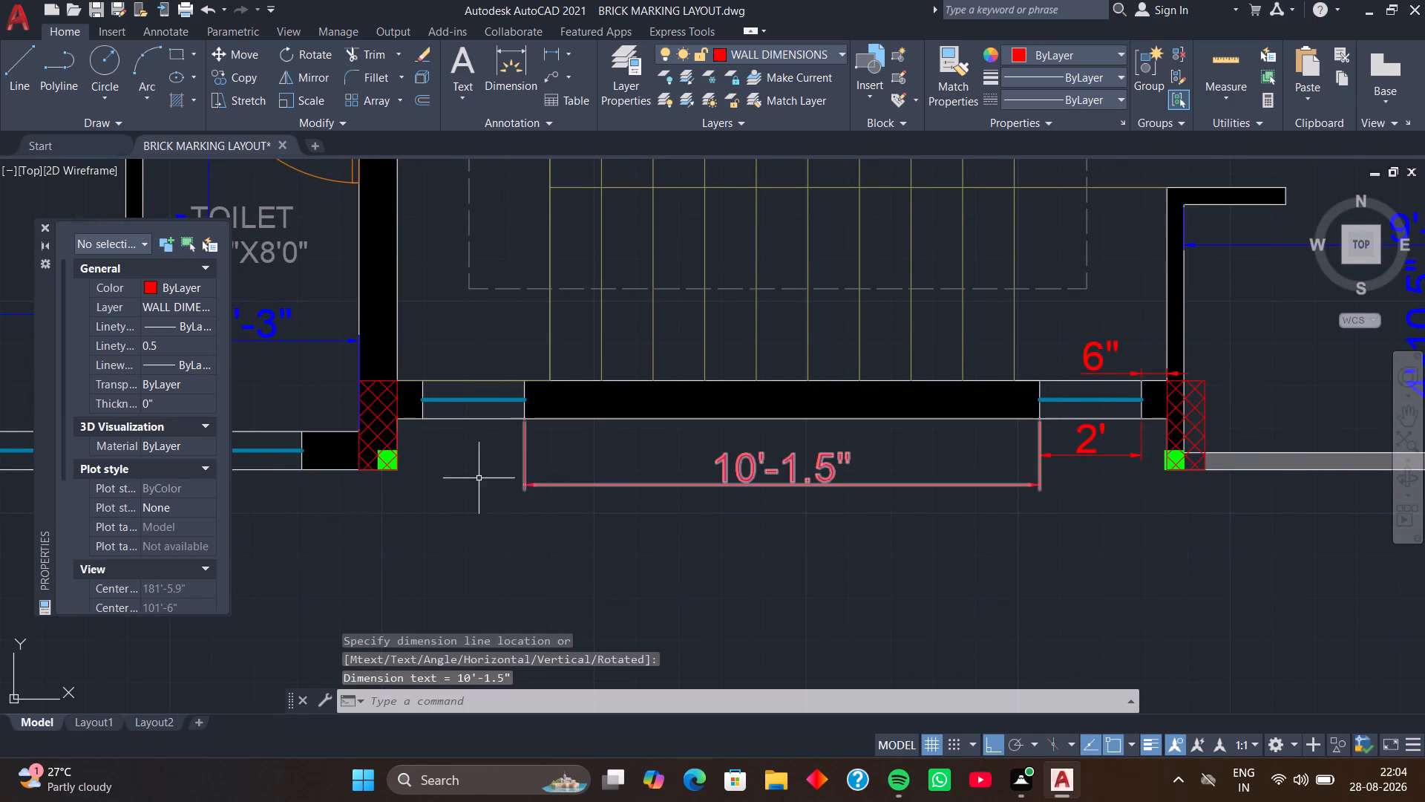
Dimension the width of the staircase window nearest the toilet, placing the dimension outside the wall.
middle_click_drag(476, 475, 921, 564)
key("space")
scroll(901, 524, "up", 3)
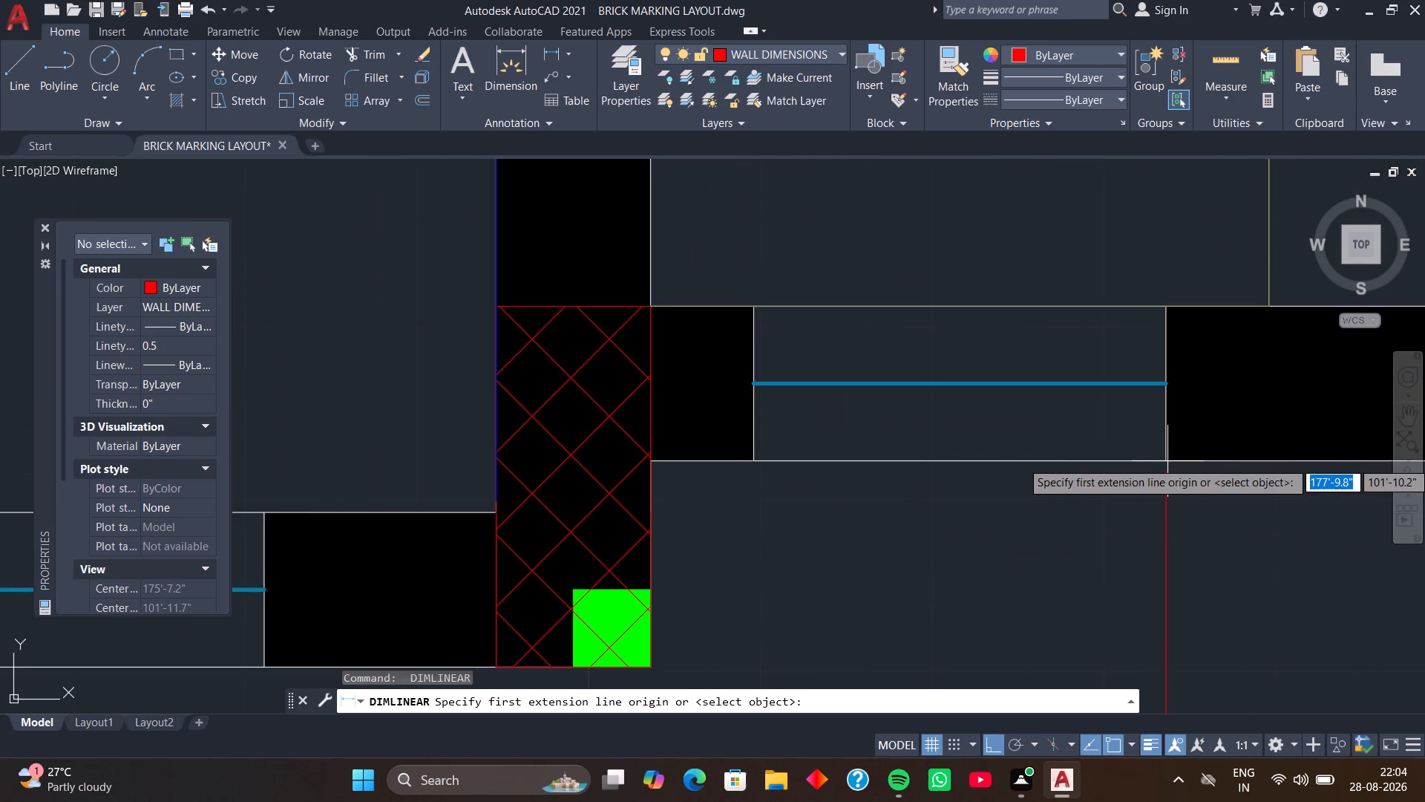
left_click(1165, 461)
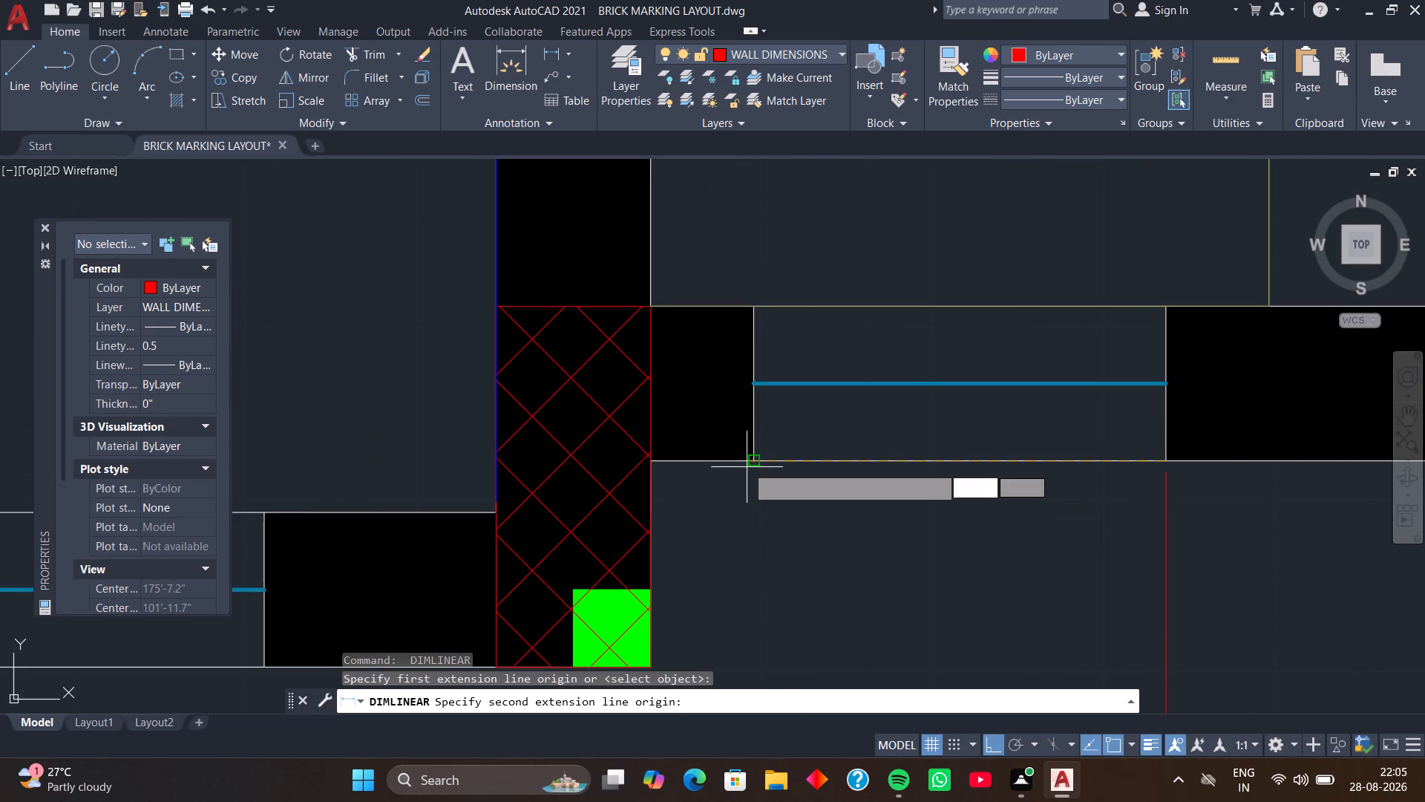
left_click(752, 457)
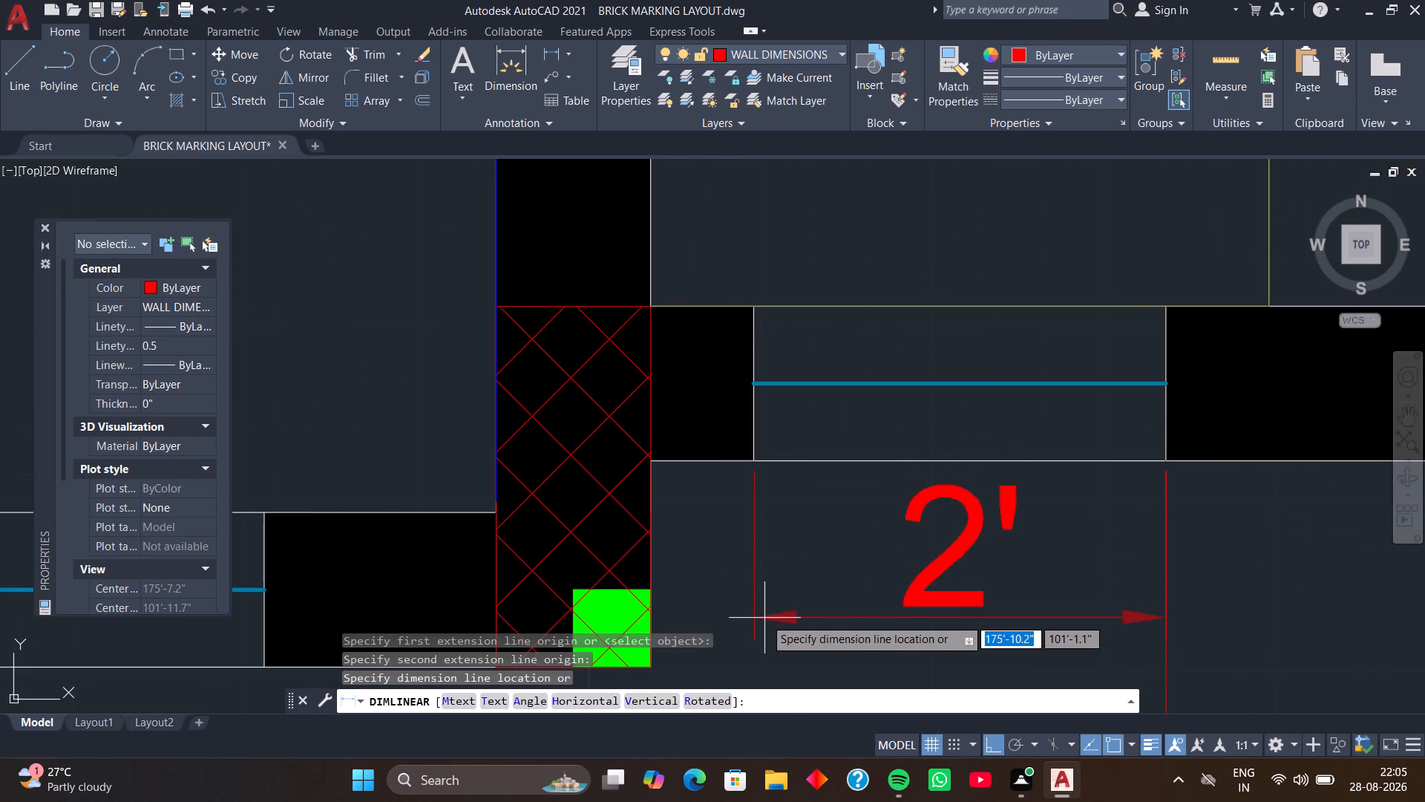
left_click(764, 618)
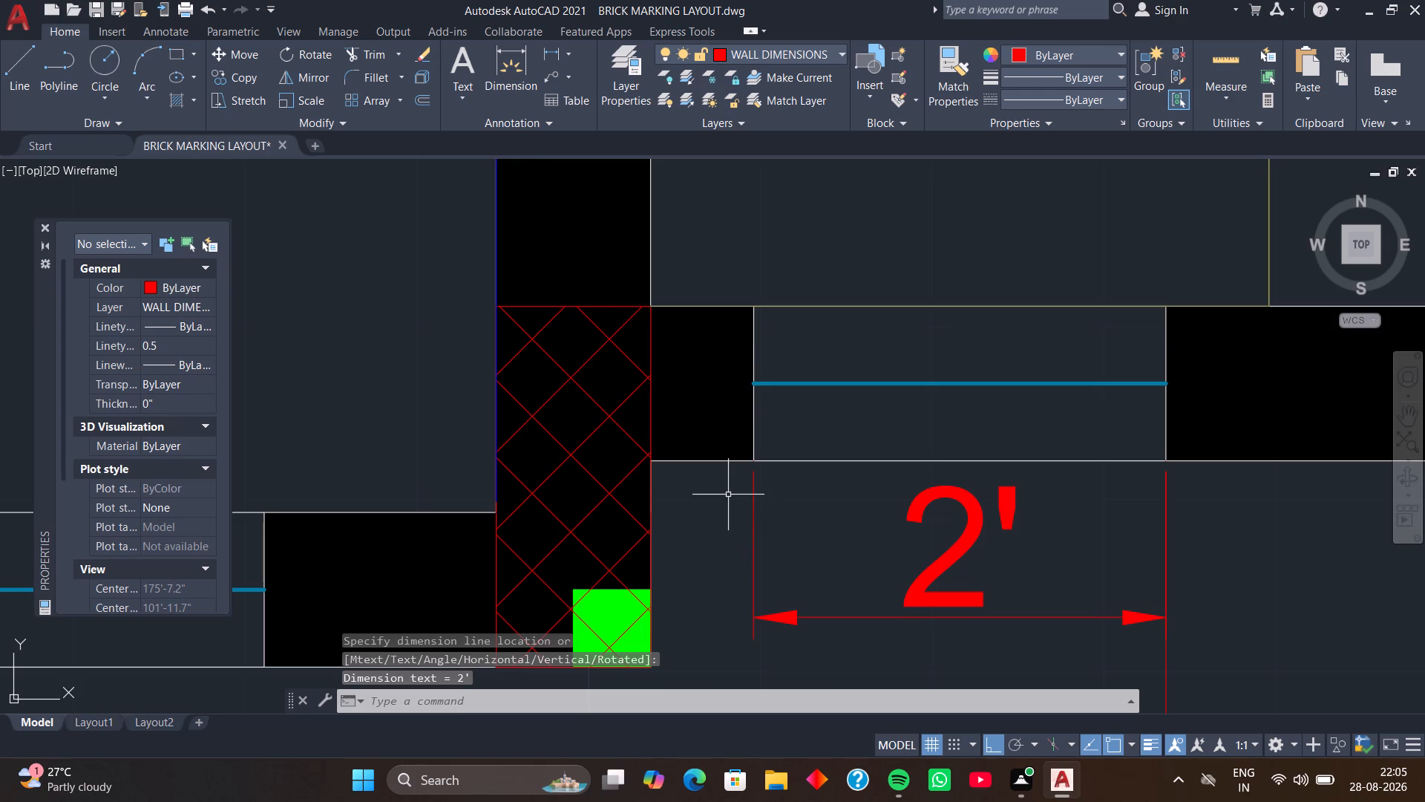
Dimension the short black wall piece between the hatched column beside the toilet and the staircase window, placing it on the staircase side.
middle_click_drag(734, 515, 842, 671)
key("space")
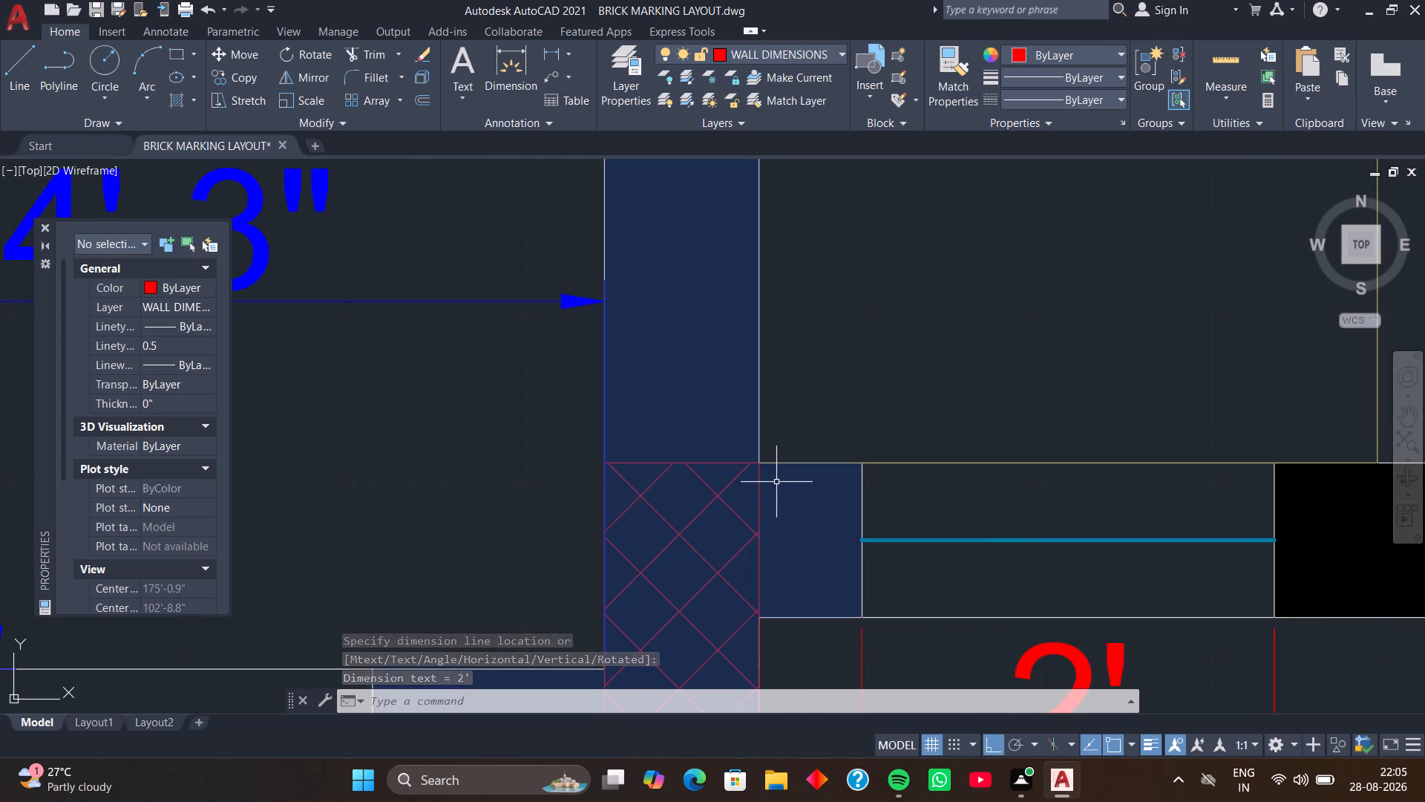
left_click(759, 461)
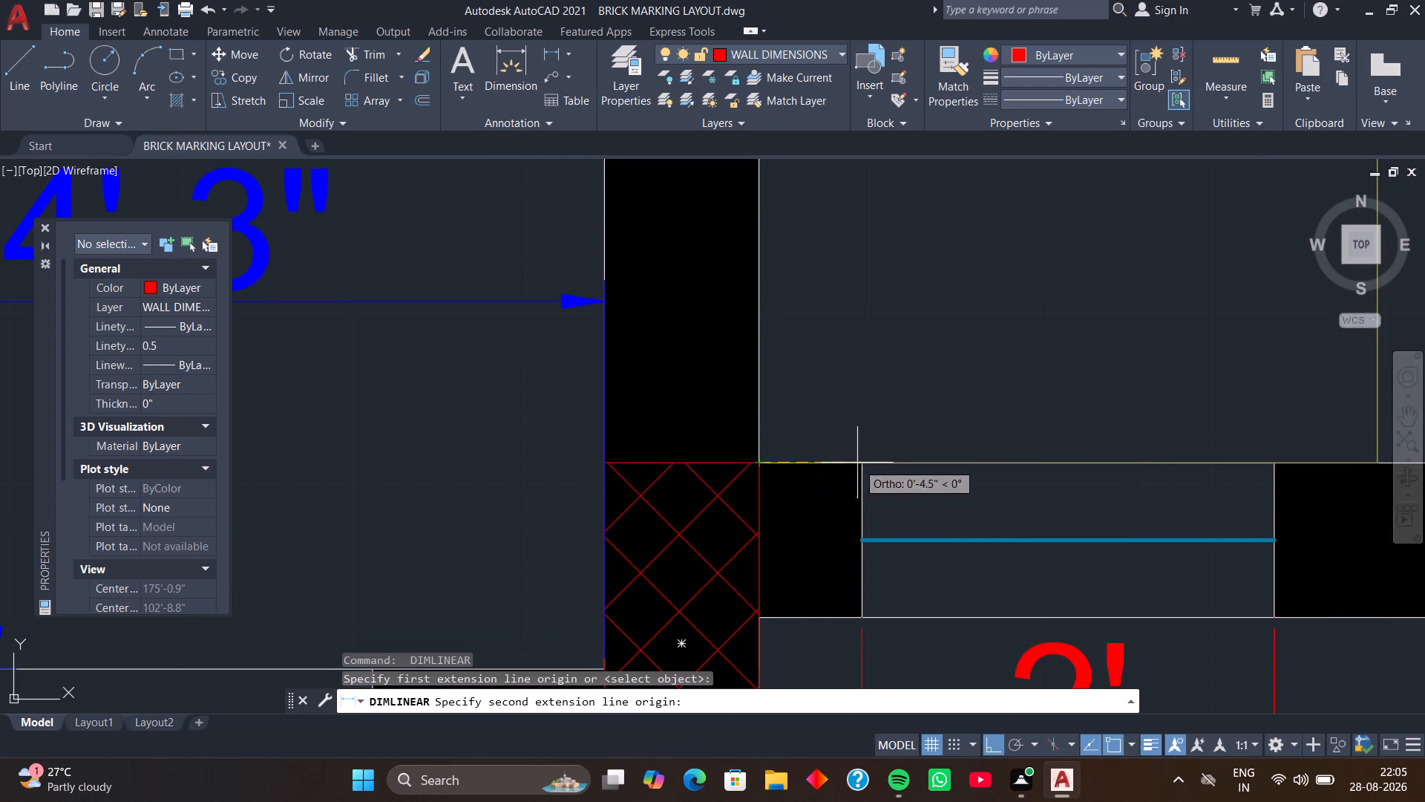
left_click(862, 463)
left_click(853, 436)
Dimension the black wall piece between the toilet window and the adjoining hatched column, placing it inside the toilet.
scroll(845, 496, "down", 3)
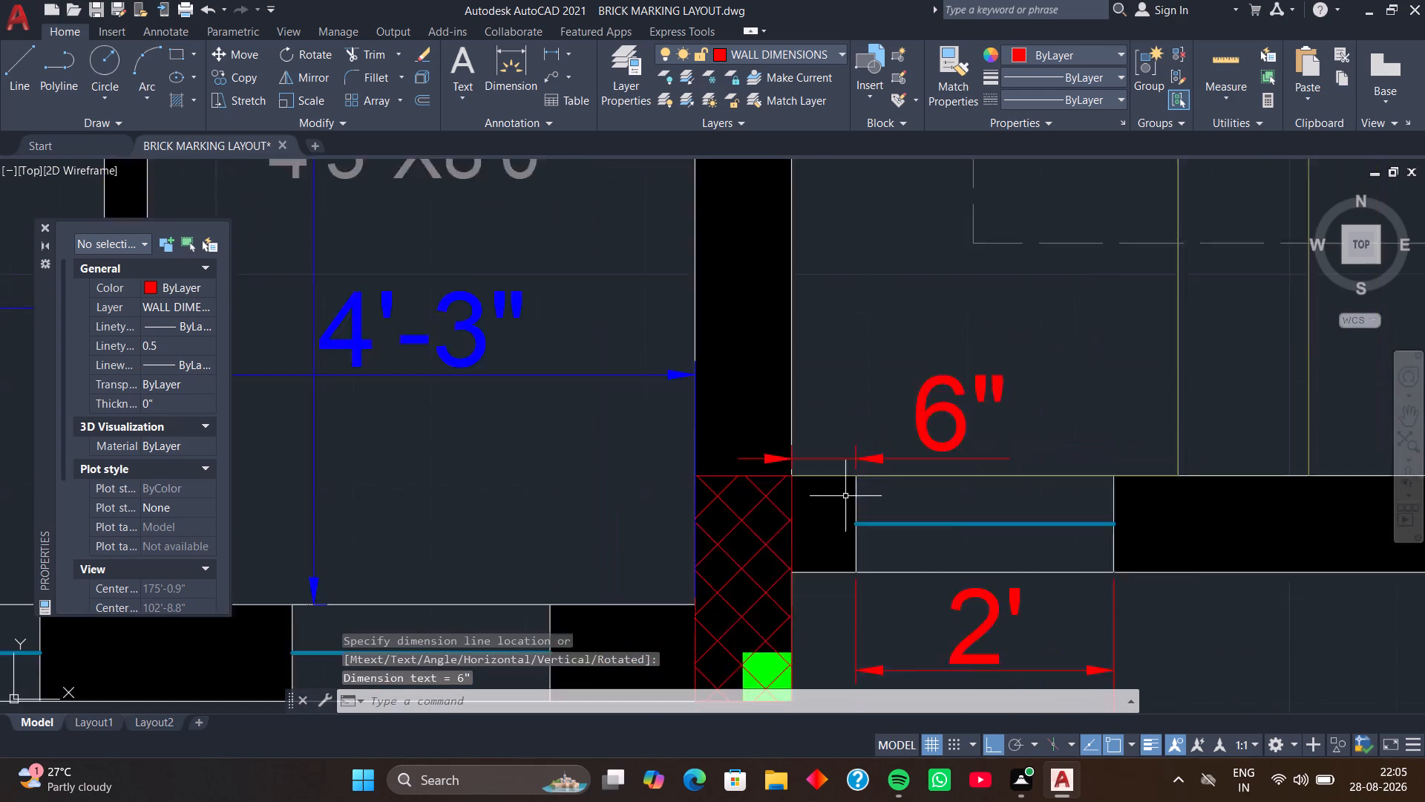
middle_click_drag(857, 544, 856, 400)
middle_click_drag(781, 504, 920, 529)
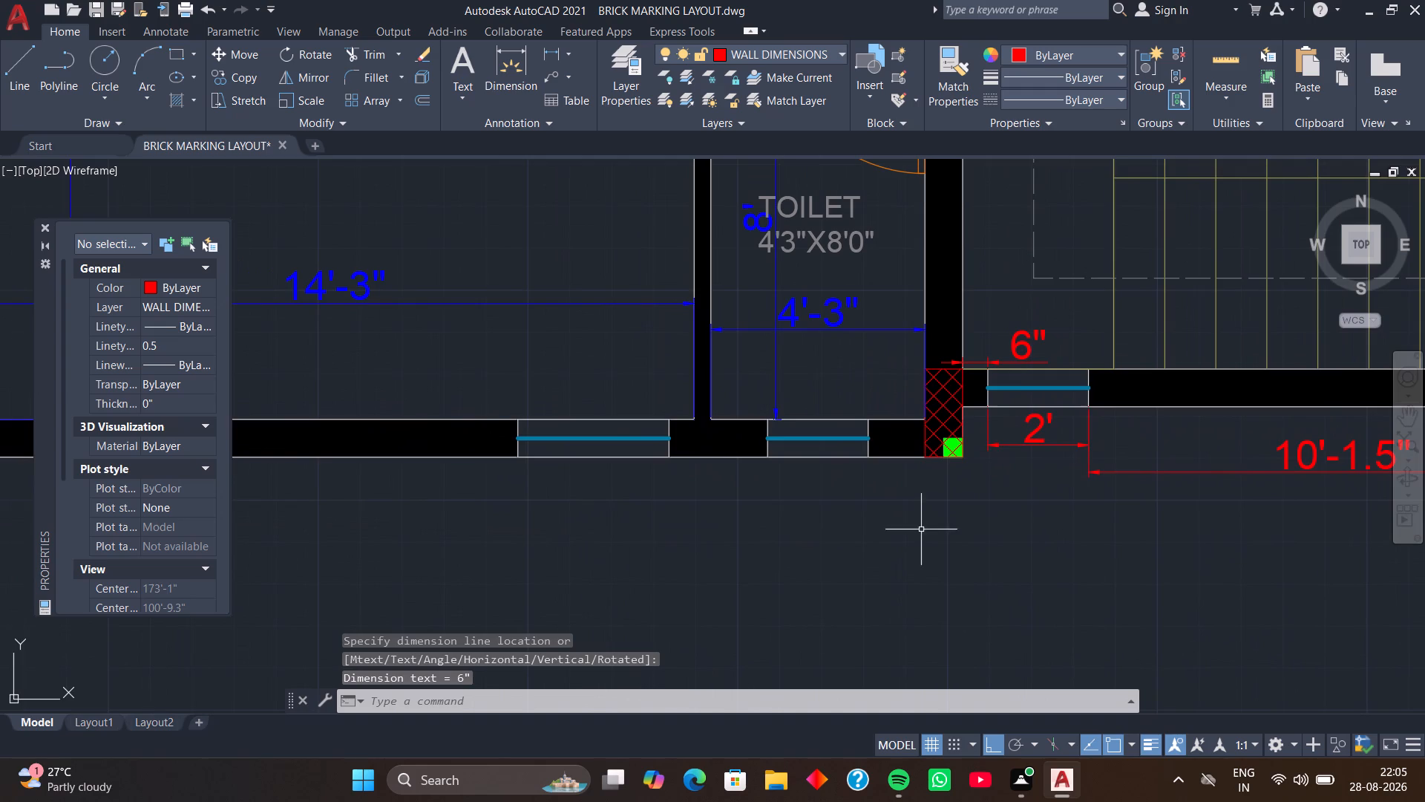
middle_click_drag(904, 498, 928, 548)
key("space")
scroll(928, 469, "up", 2)
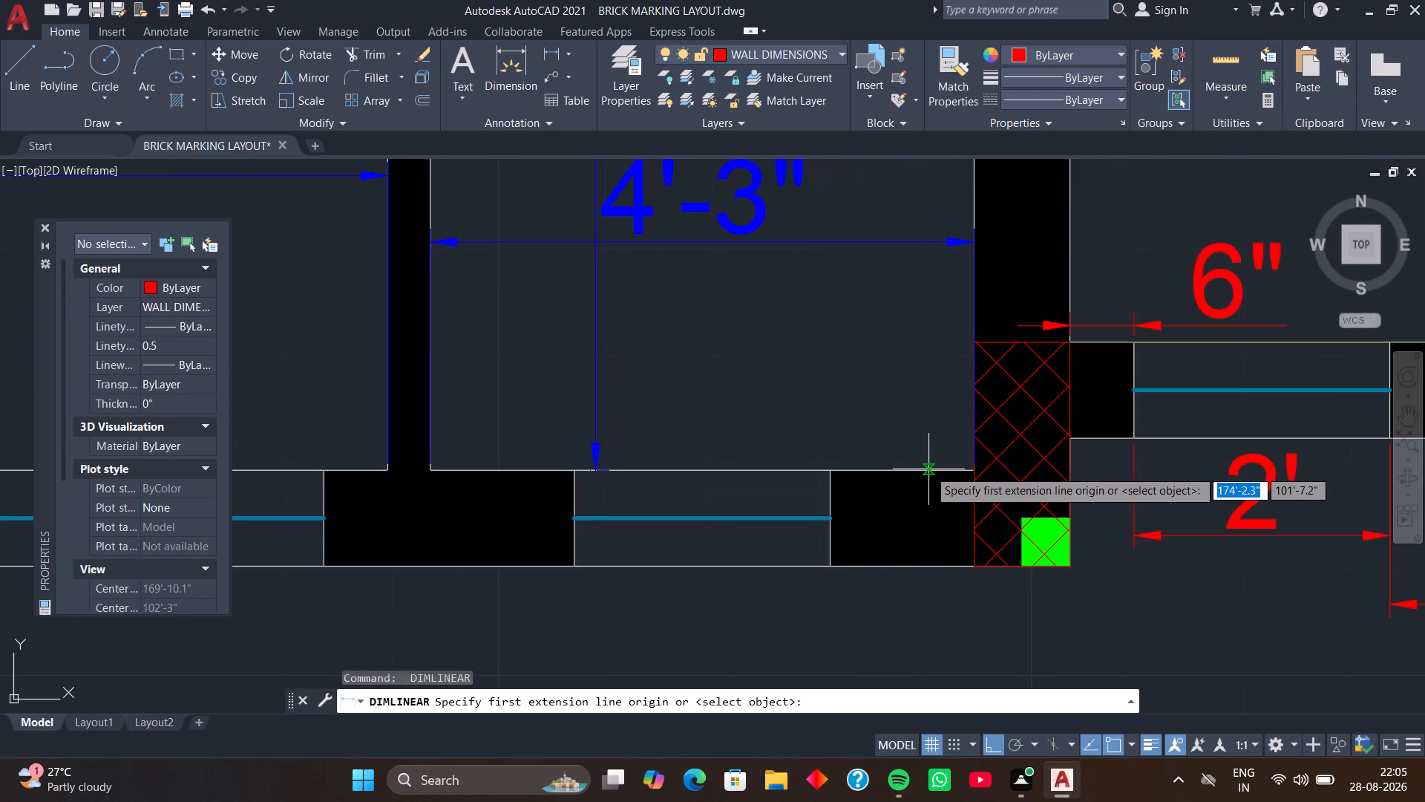
left_click(972, 472)
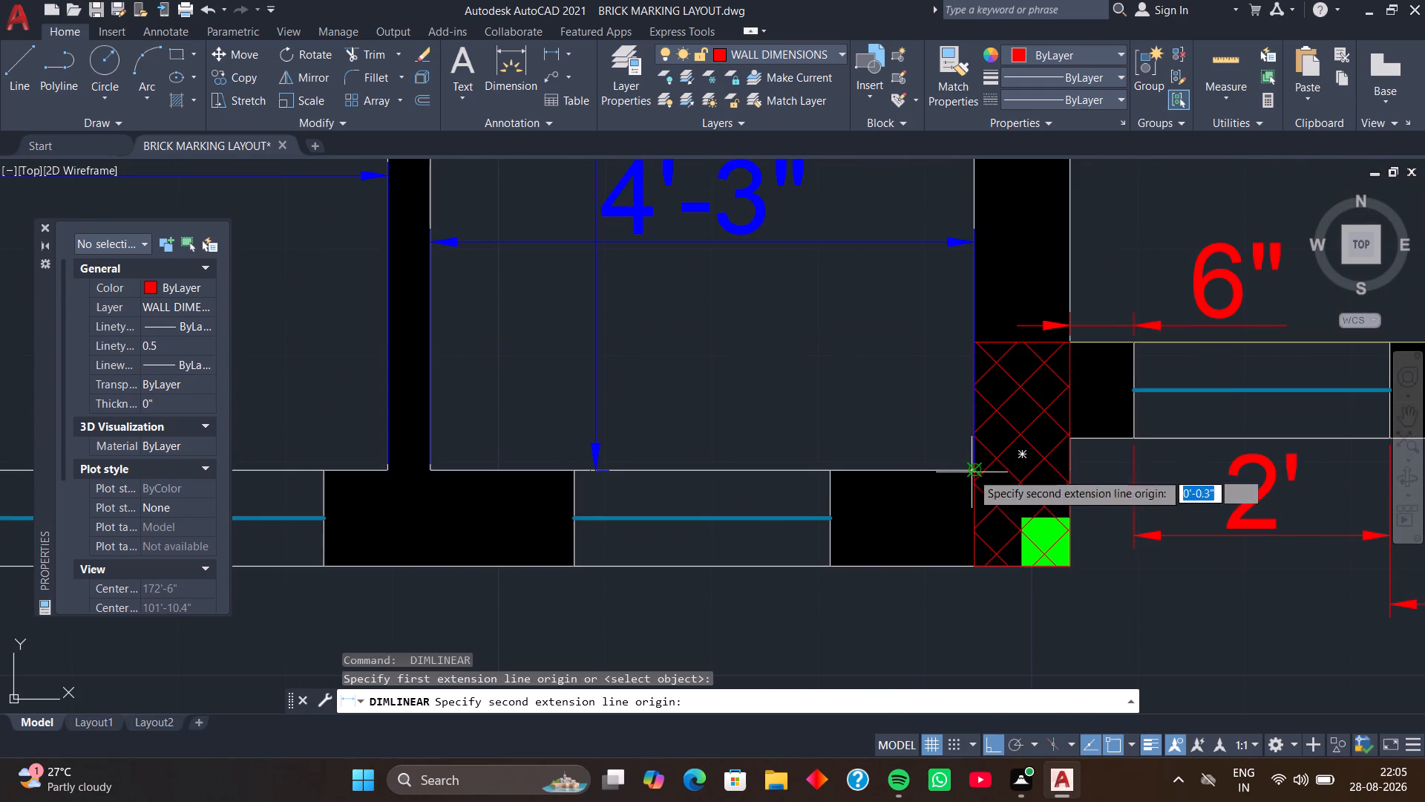
left_click(831, 469)
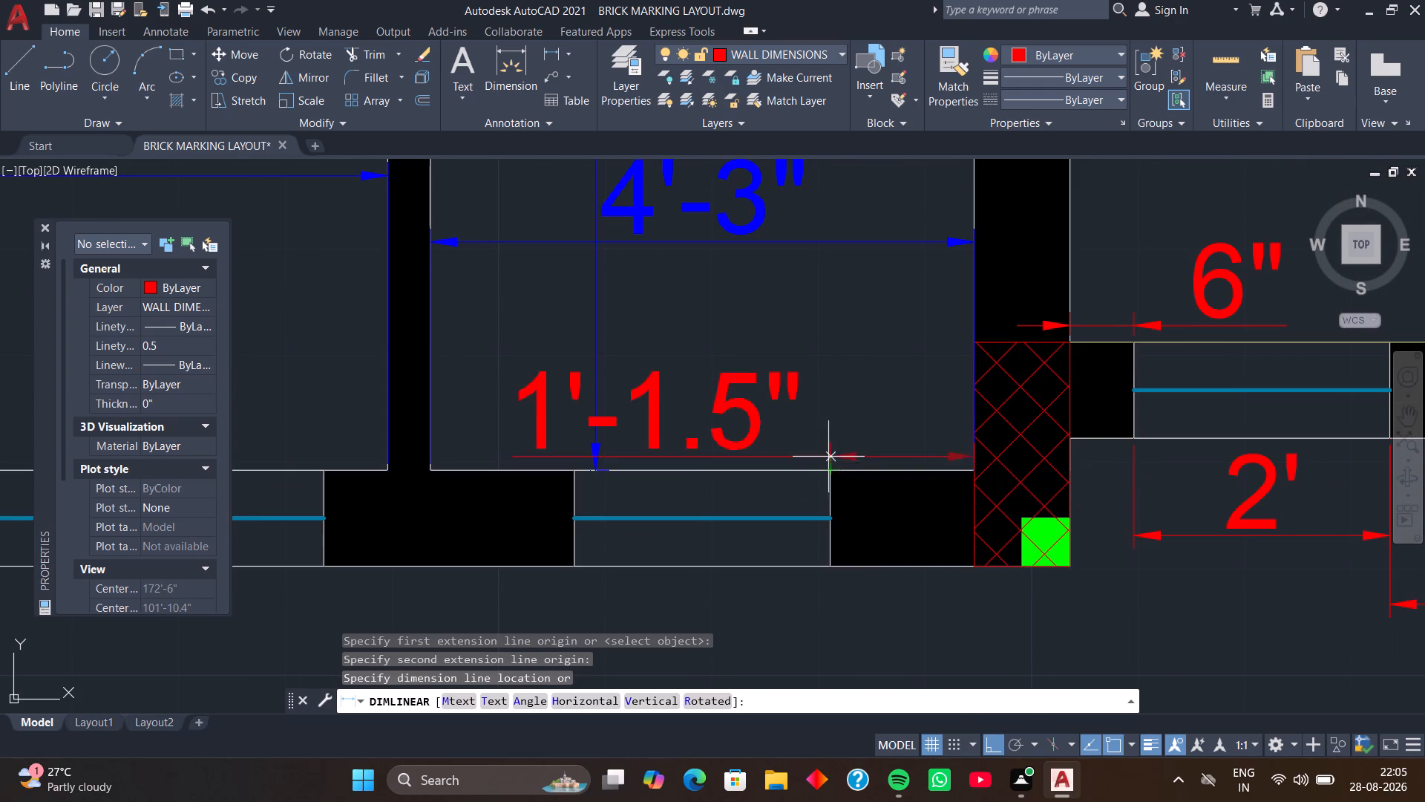
left_click(848, 419)
Dimension the width of the toilet window, placing the dimension outside the wall.
middle_click_drag(848, 563, 851, 468)
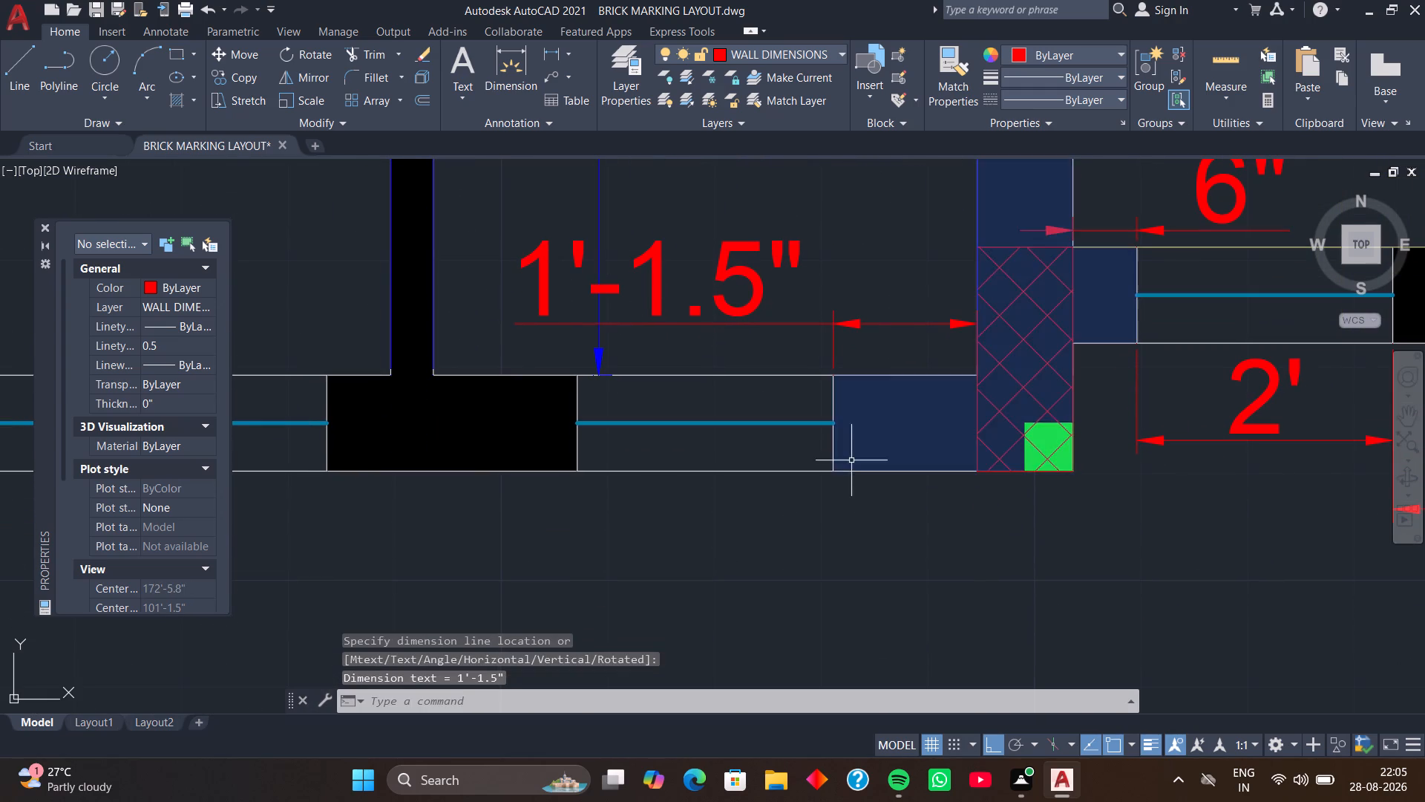
key("space")
left_click(831, 476)
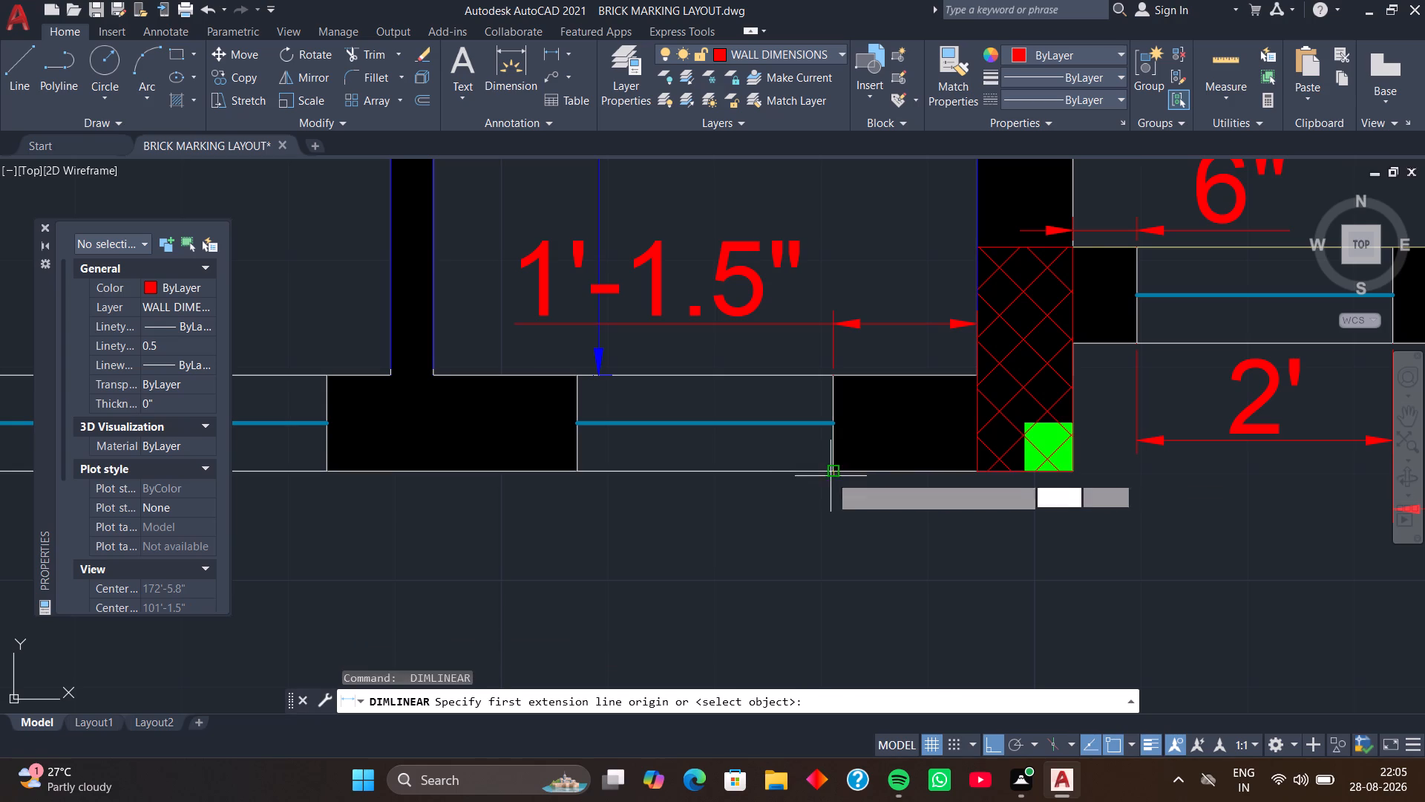
left_click(577, 472)
left_click(571, 583)
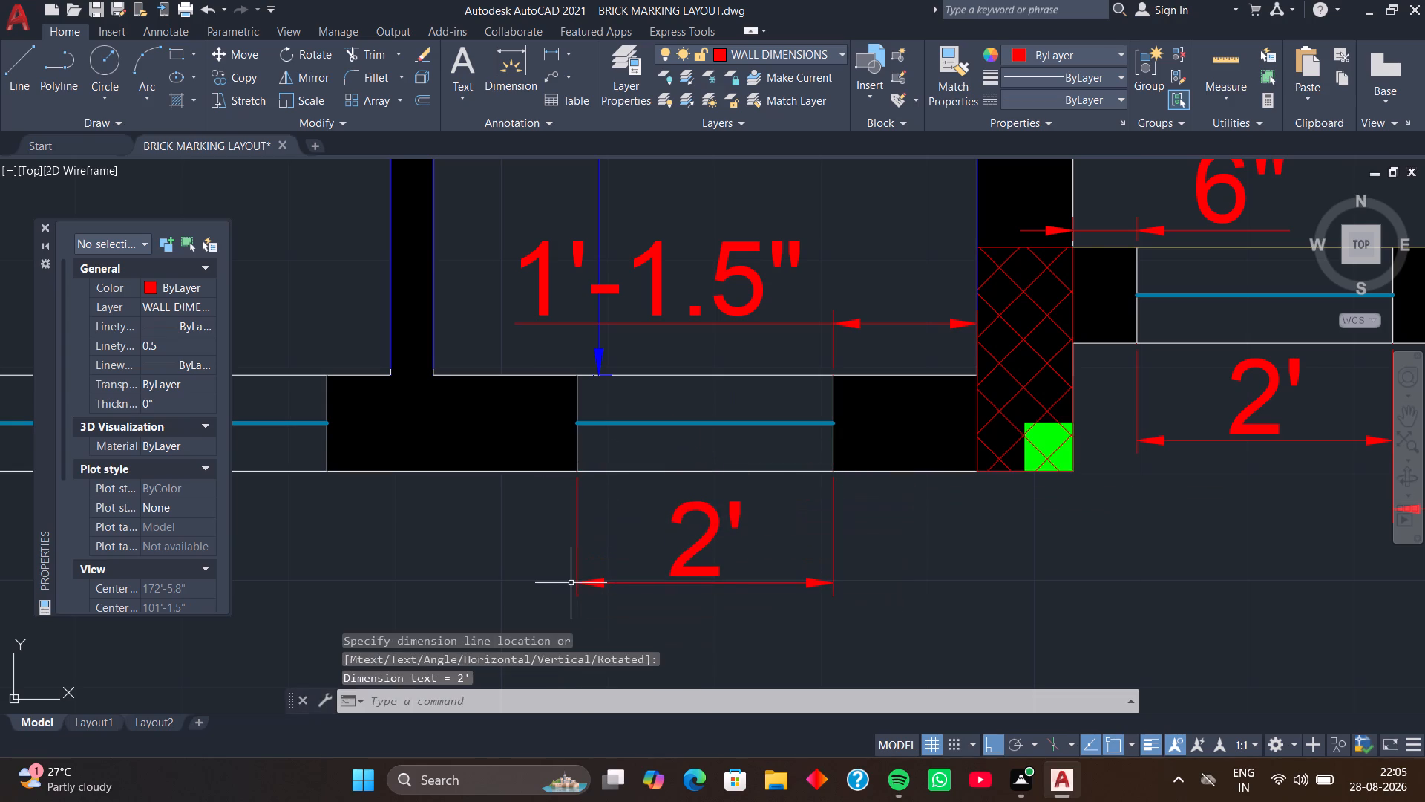
Dimension the black wall piece between the toilet window and the G.BED ROOM window, placing it outside the wall beyond the toilet window's dimension.
middle_click_drag(494, 509, 891, 566)
key("space")
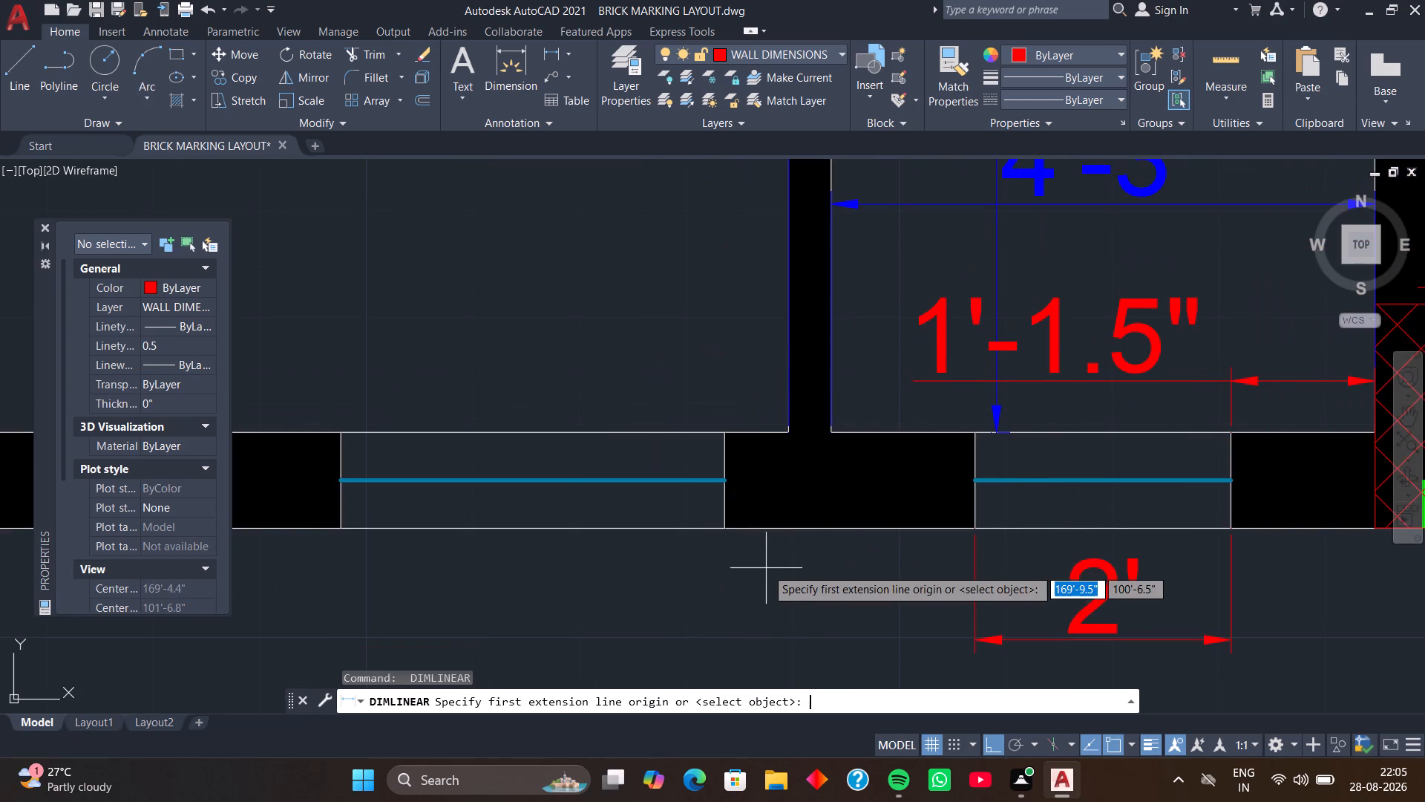
left_click(726, 527)
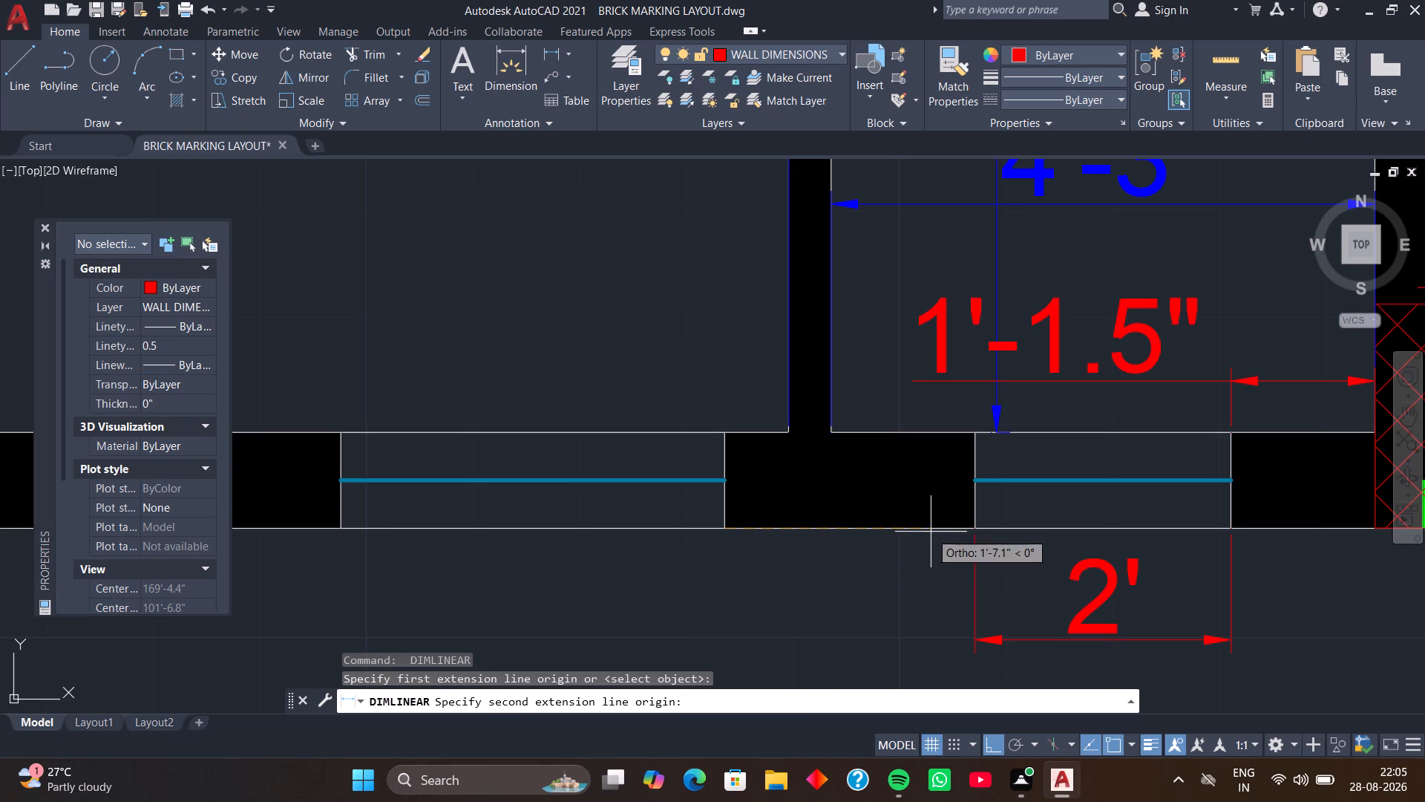
left_click(977, 529)
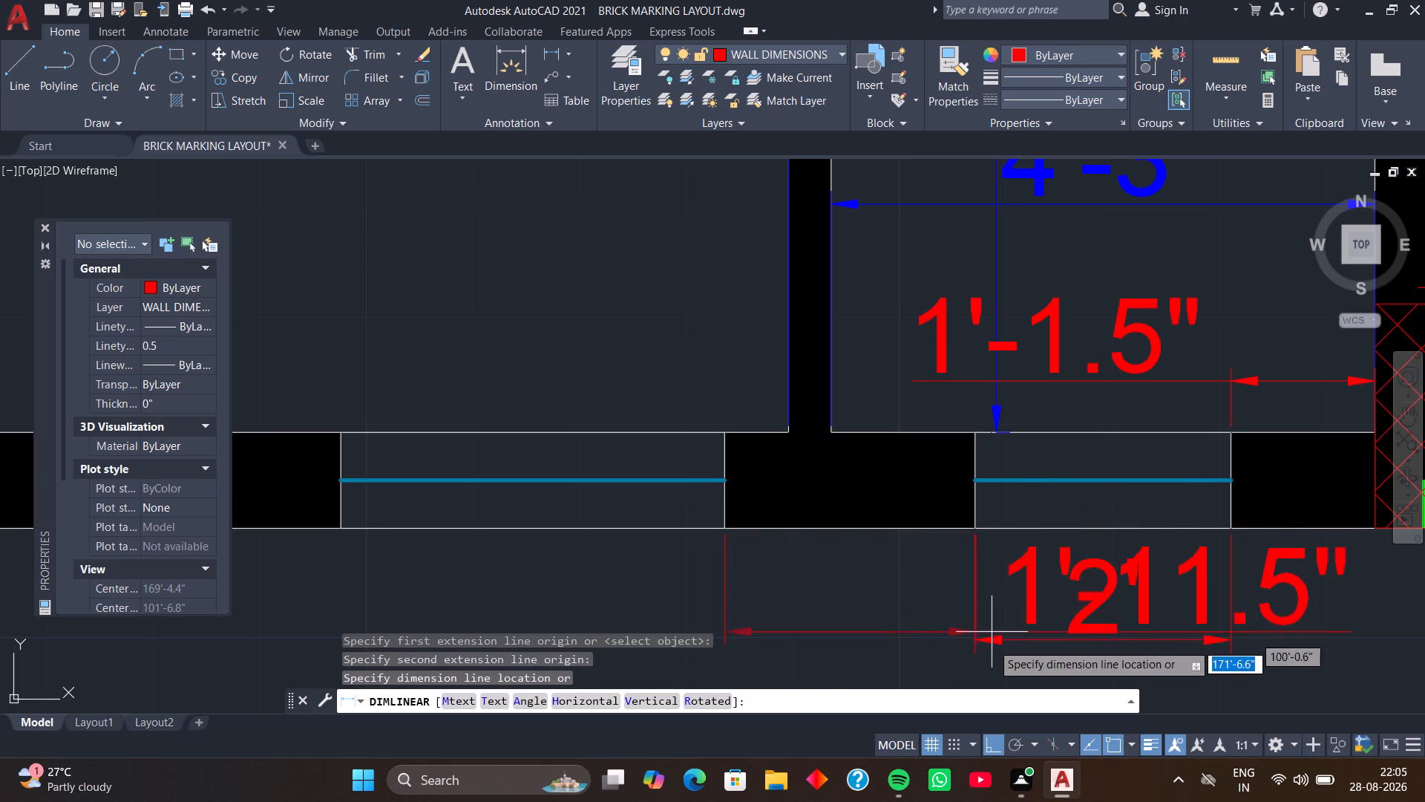
scroll(989, 665, "down", 2)
middle_click_drag(989, 665, 966, 479)
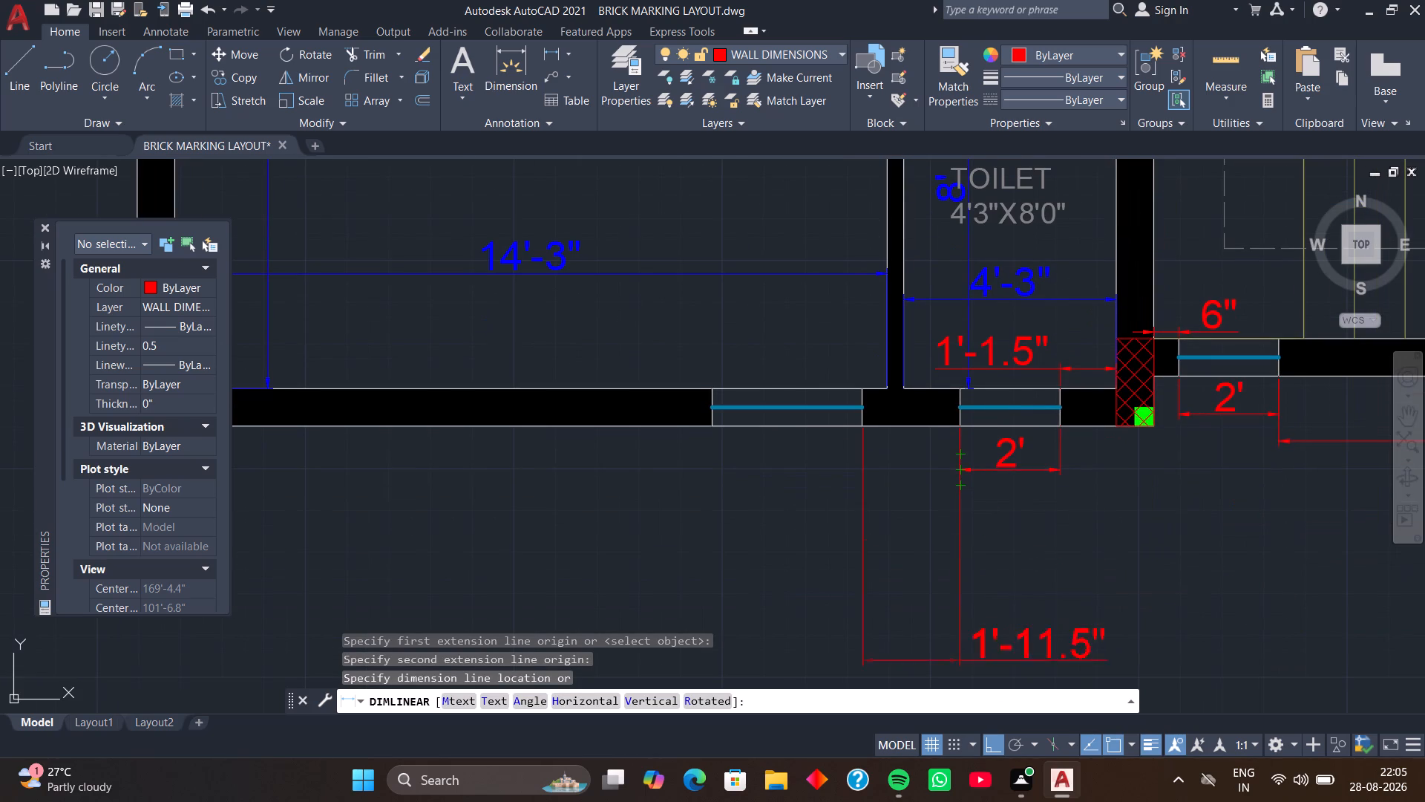
left_click(962, 559)
Dimension the width of the G.BED ROOM window next to the toilet, placing the dimension inside the bedroom.
middle_click_drag(839, 574, 918, 573)
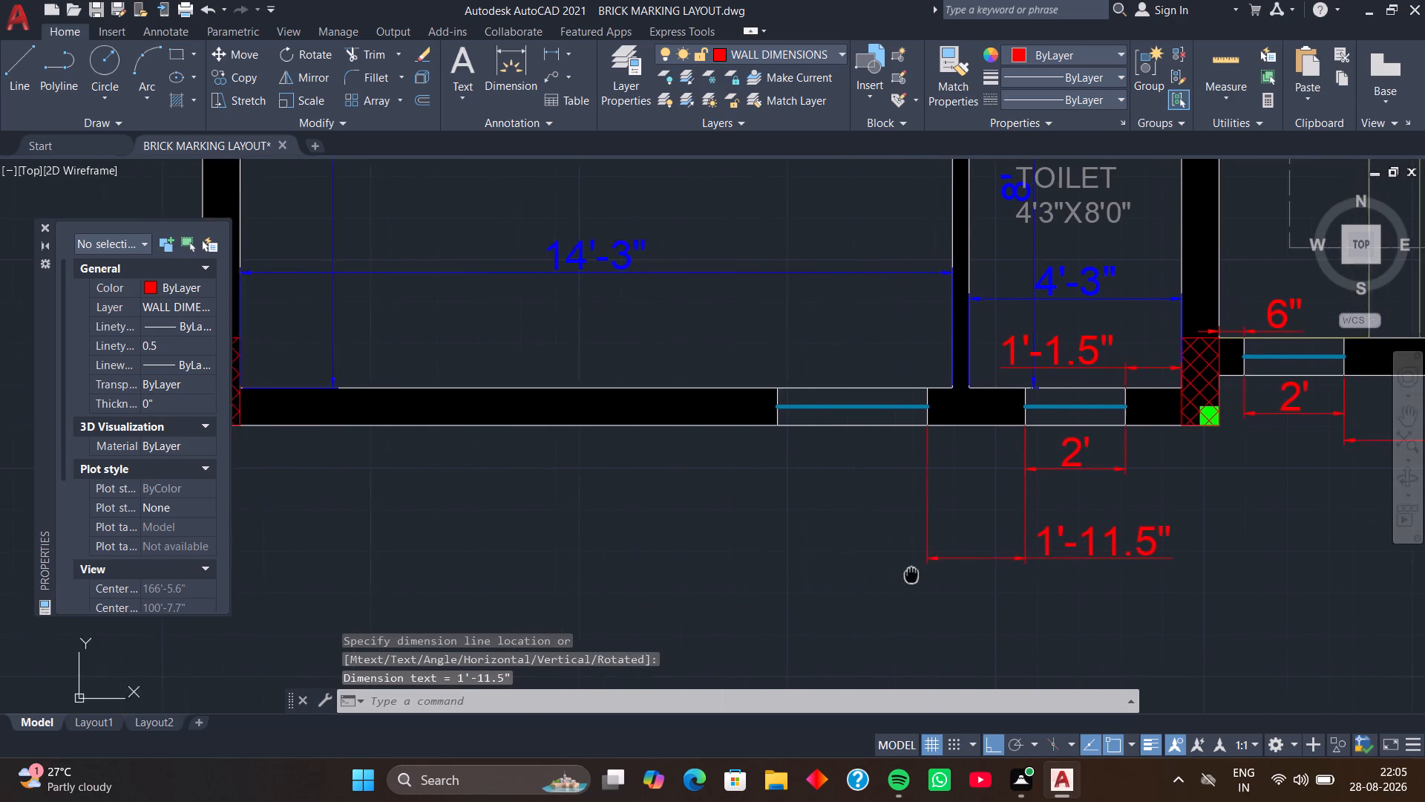
middle_click_drag(918, 573, 936, 573)
key("space")
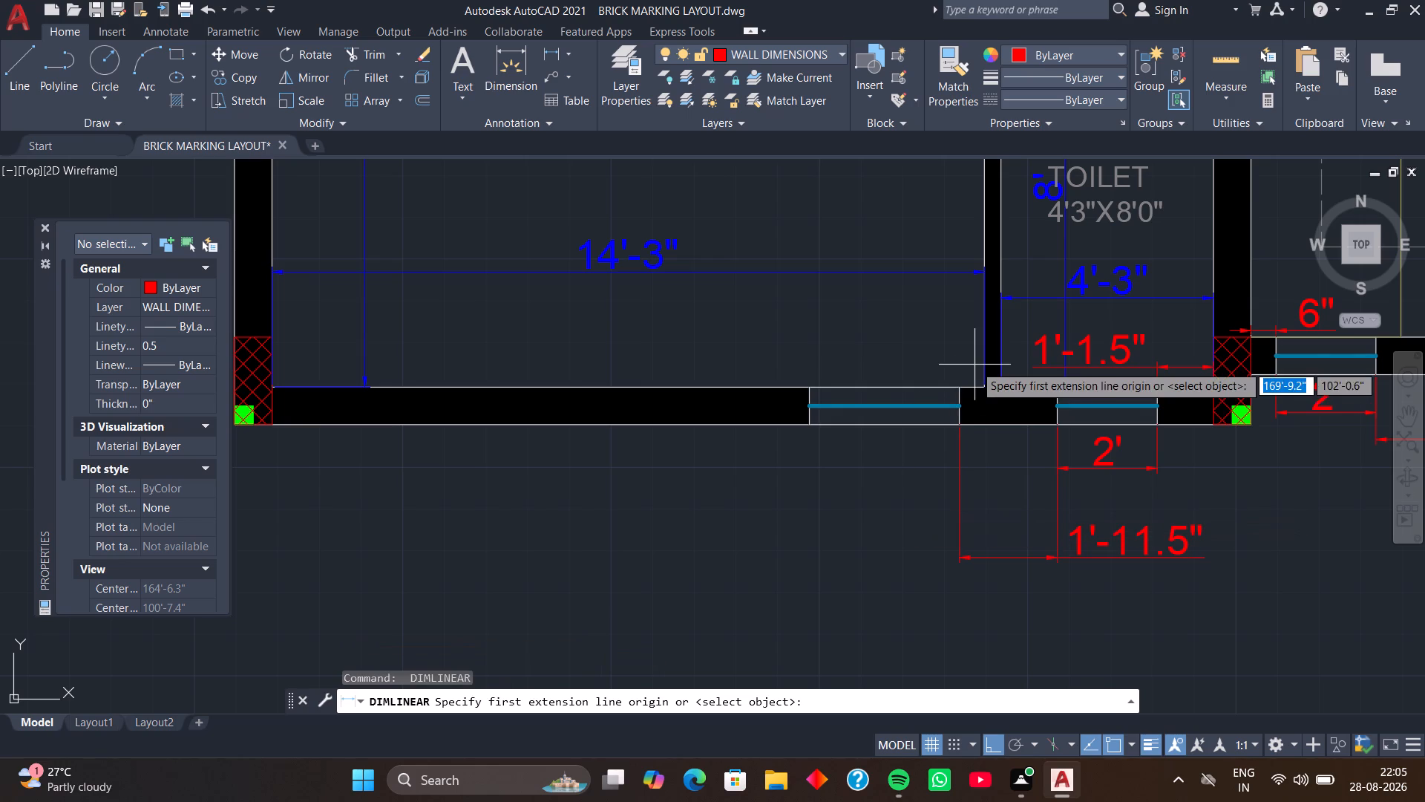
left_click(962, 388)
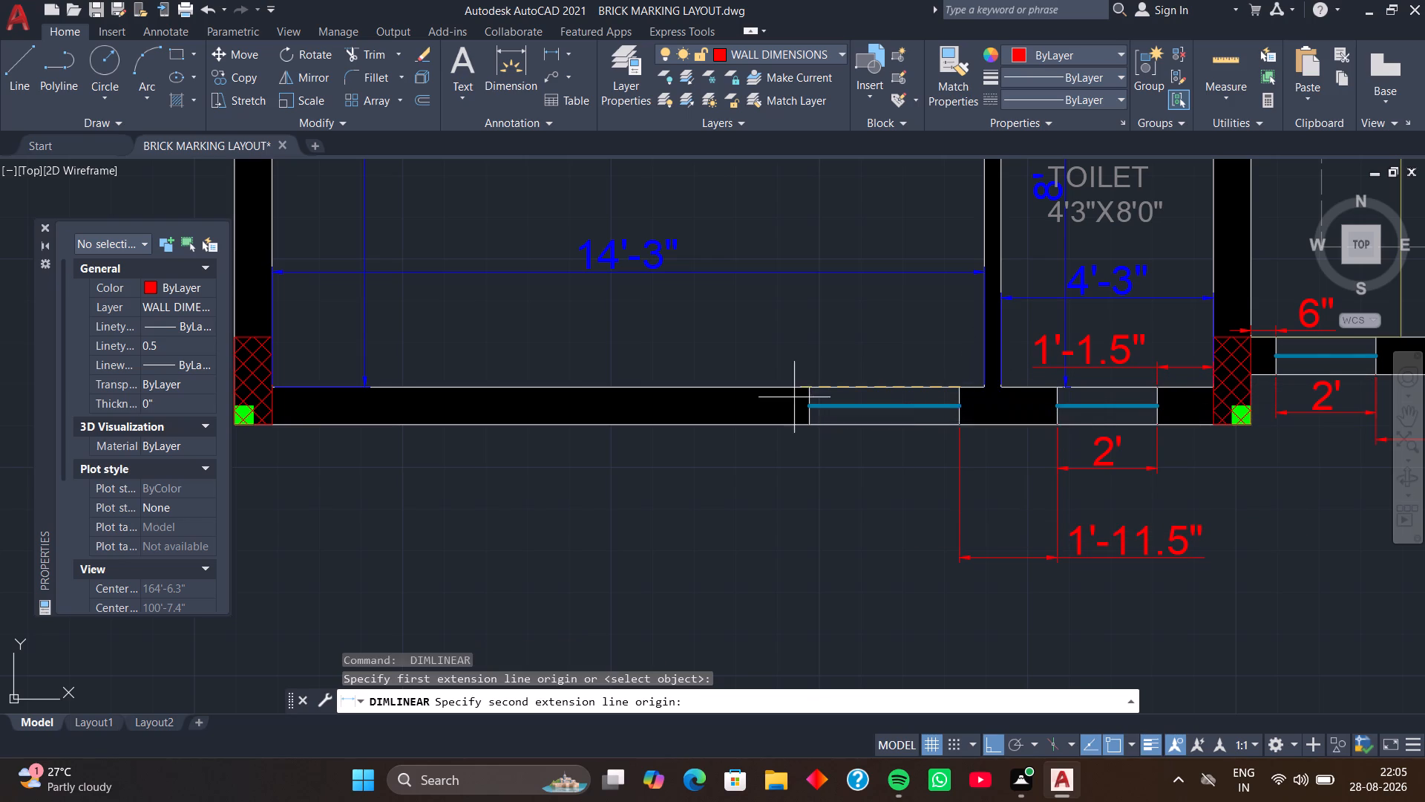
left_click(810, 389)
left_click(808, 368)
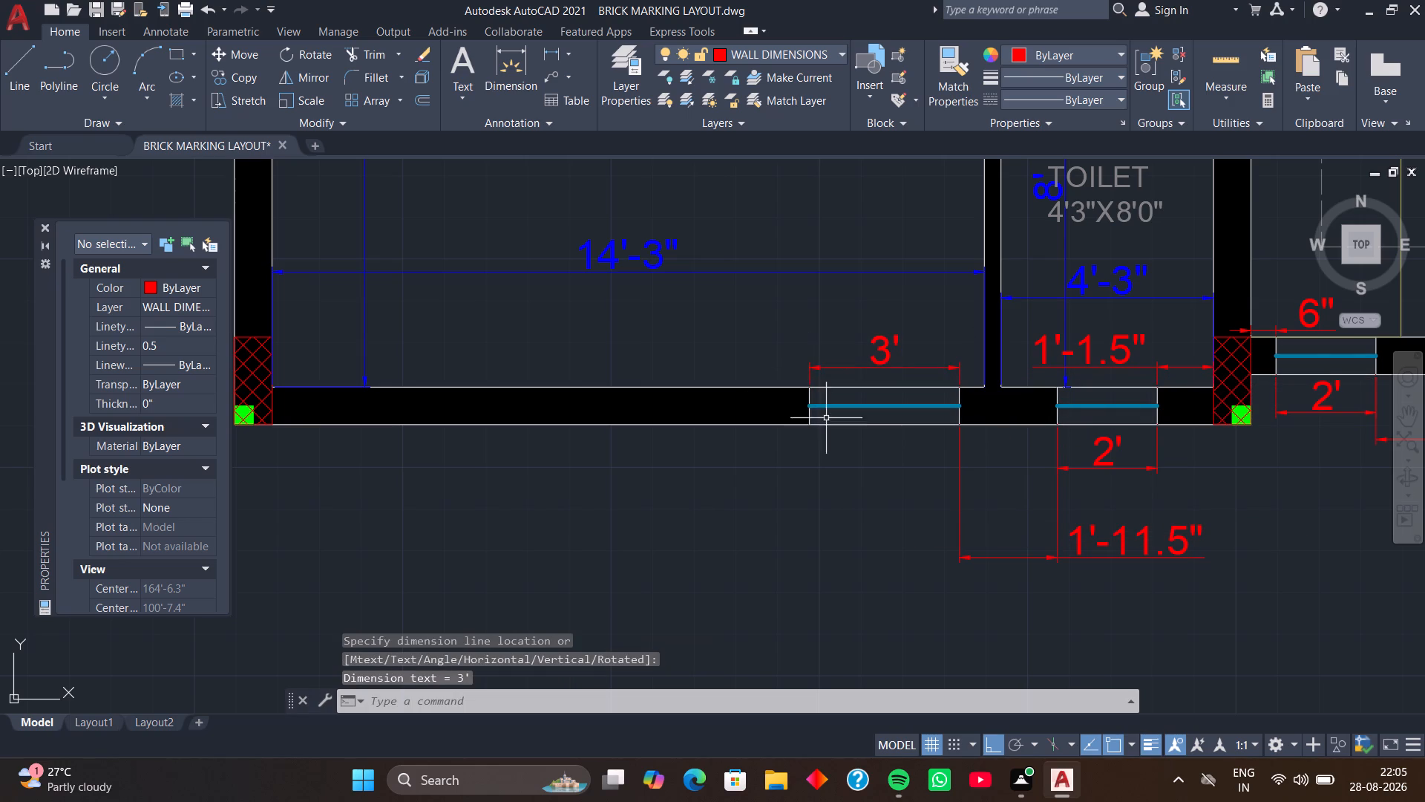
Dimension the black wall from that bedroom window to the hatched corner column, placing the dimension inside the bedroom.
middle_click_drag(828, 441, 951, 483)
key("space")
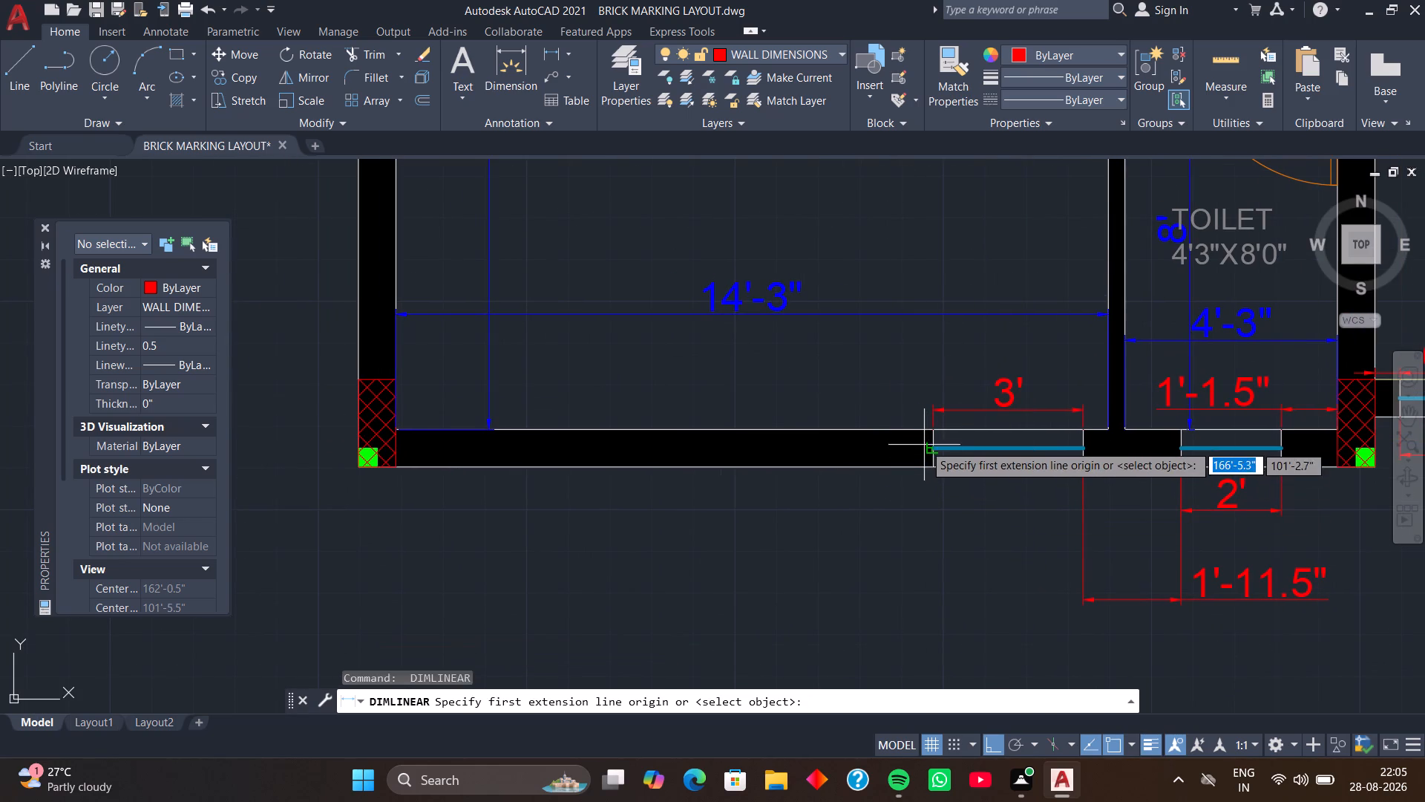
left_click(933, 431)
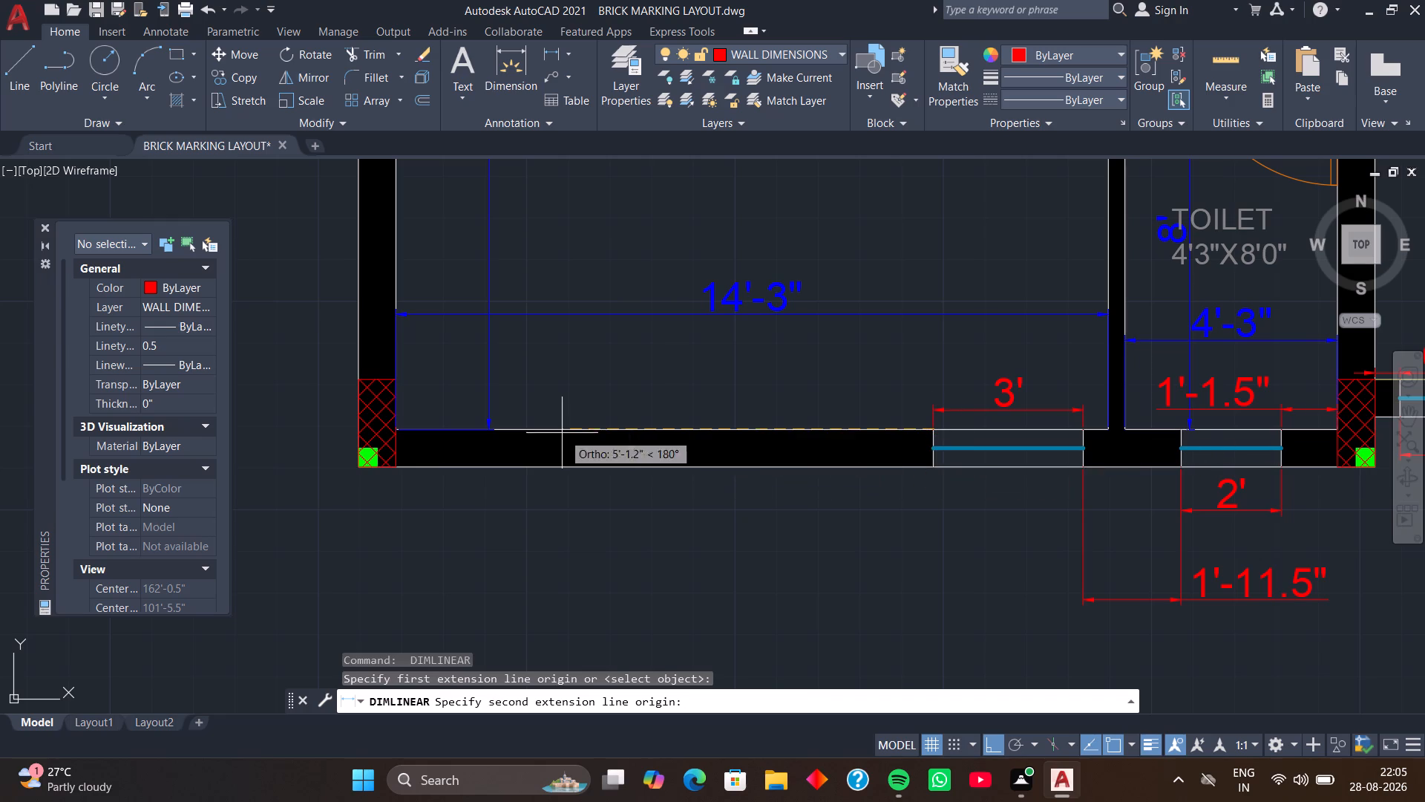
middle_click_drag(758, 498, 1030, 604)
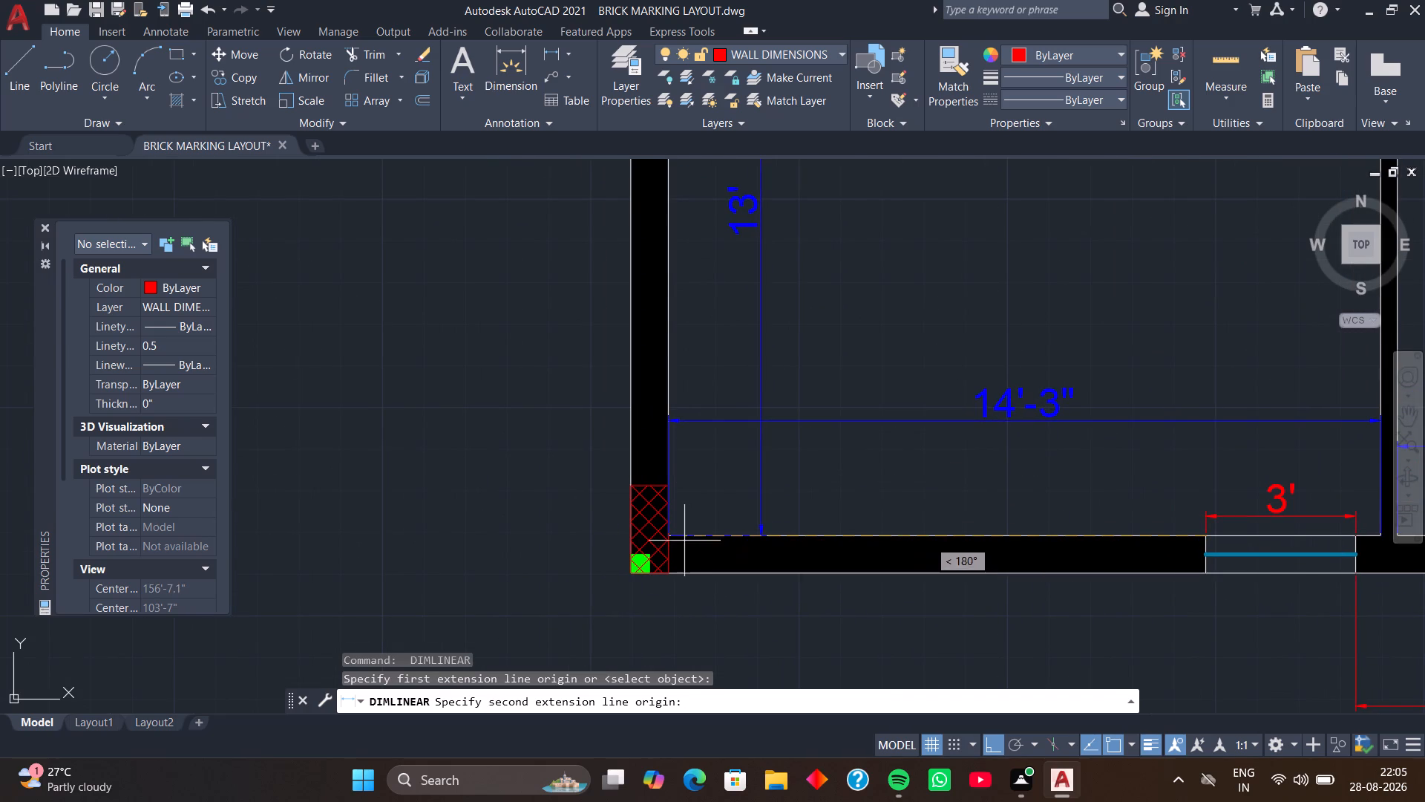
left_click(669, 537)
left_click(670, 518)
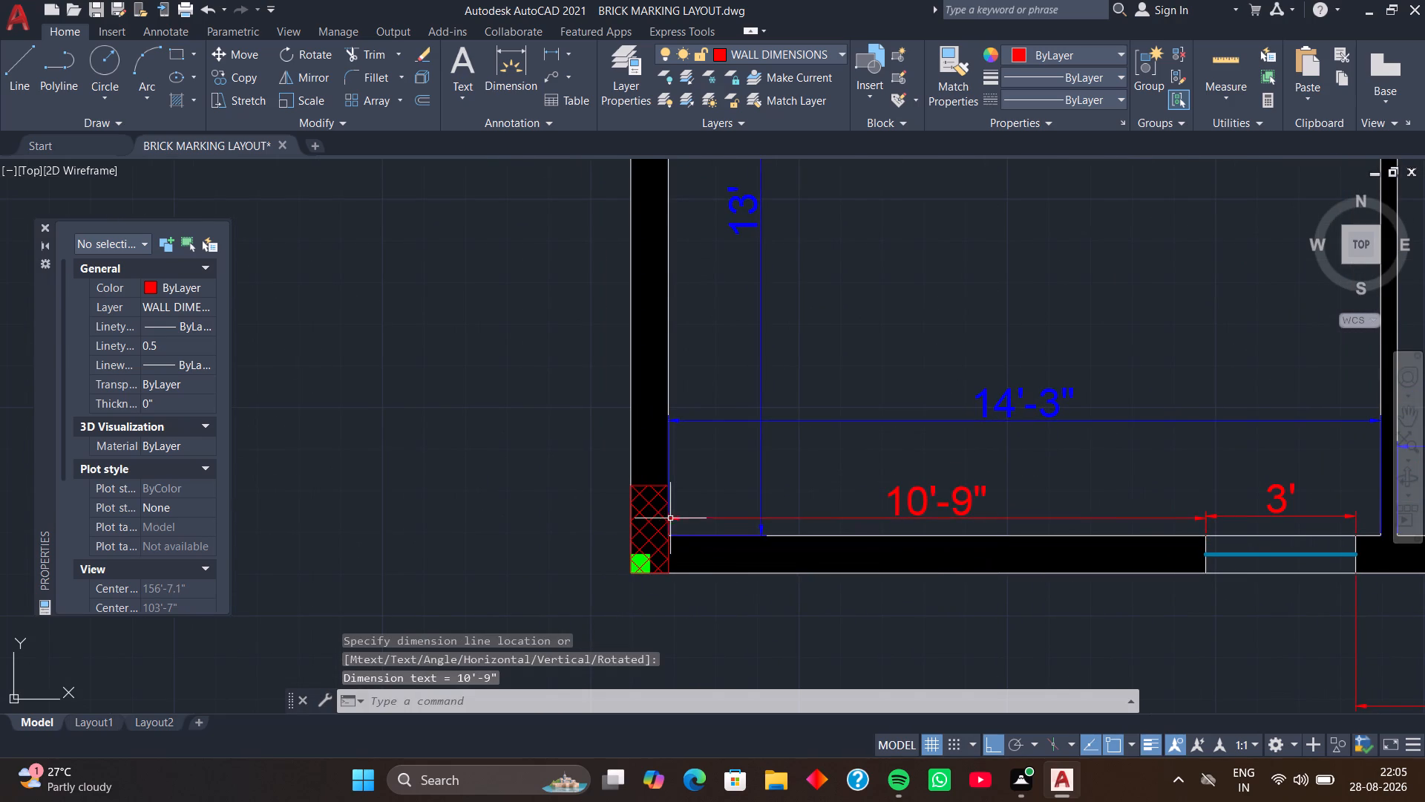
Dimension the inner face of the hatched corner column vertically from the wall's inner corner to the column end, placing it inside the bedroom.
scroll(685, 571, "down", 2)
middle_click_drag(687, 575, 913, 588)
middle_click_drag(819, 578, 839, 645)
middle_click_drag(845, 606, 800, 599)
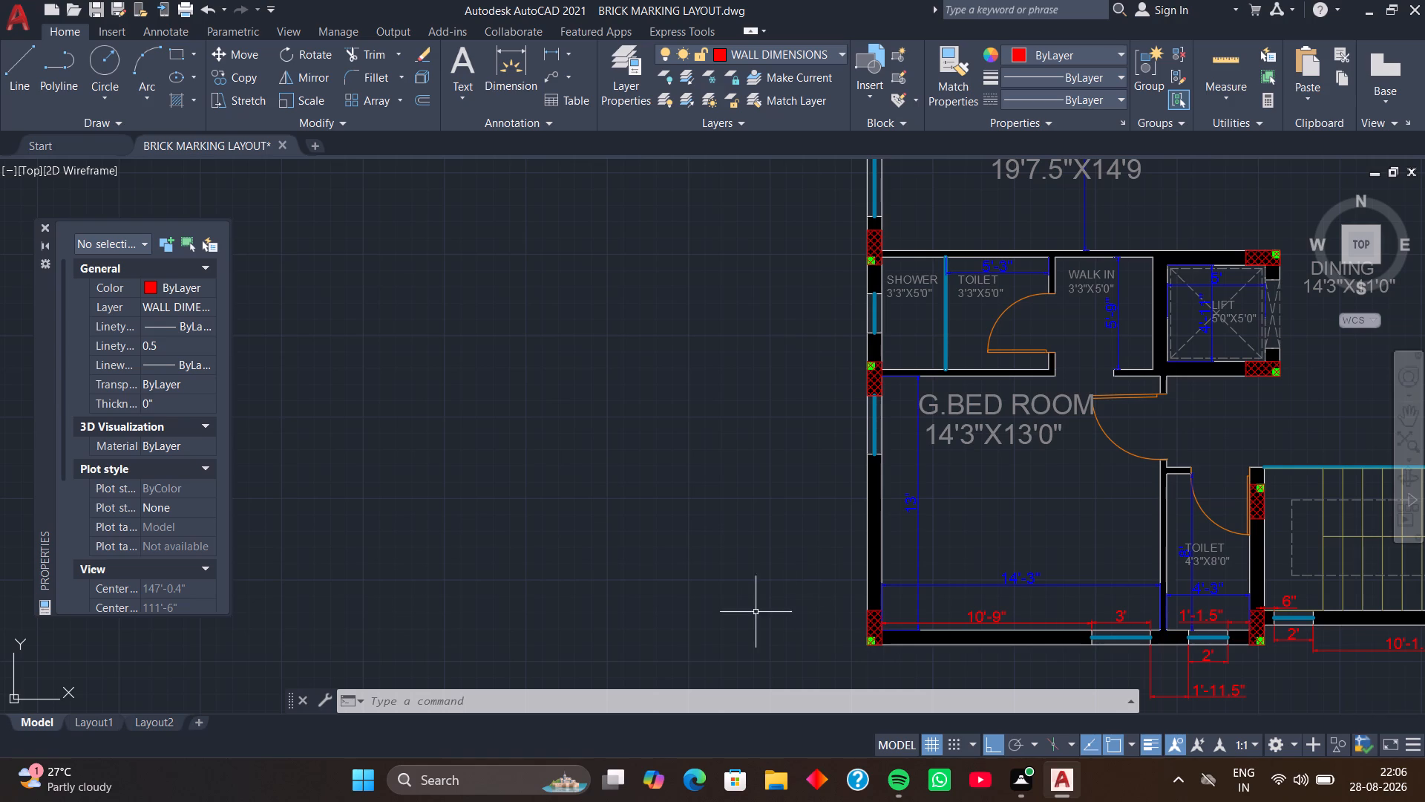
scroll(901, 627, "up", 3)
middle_click_drag(851, 636, 869, 564)
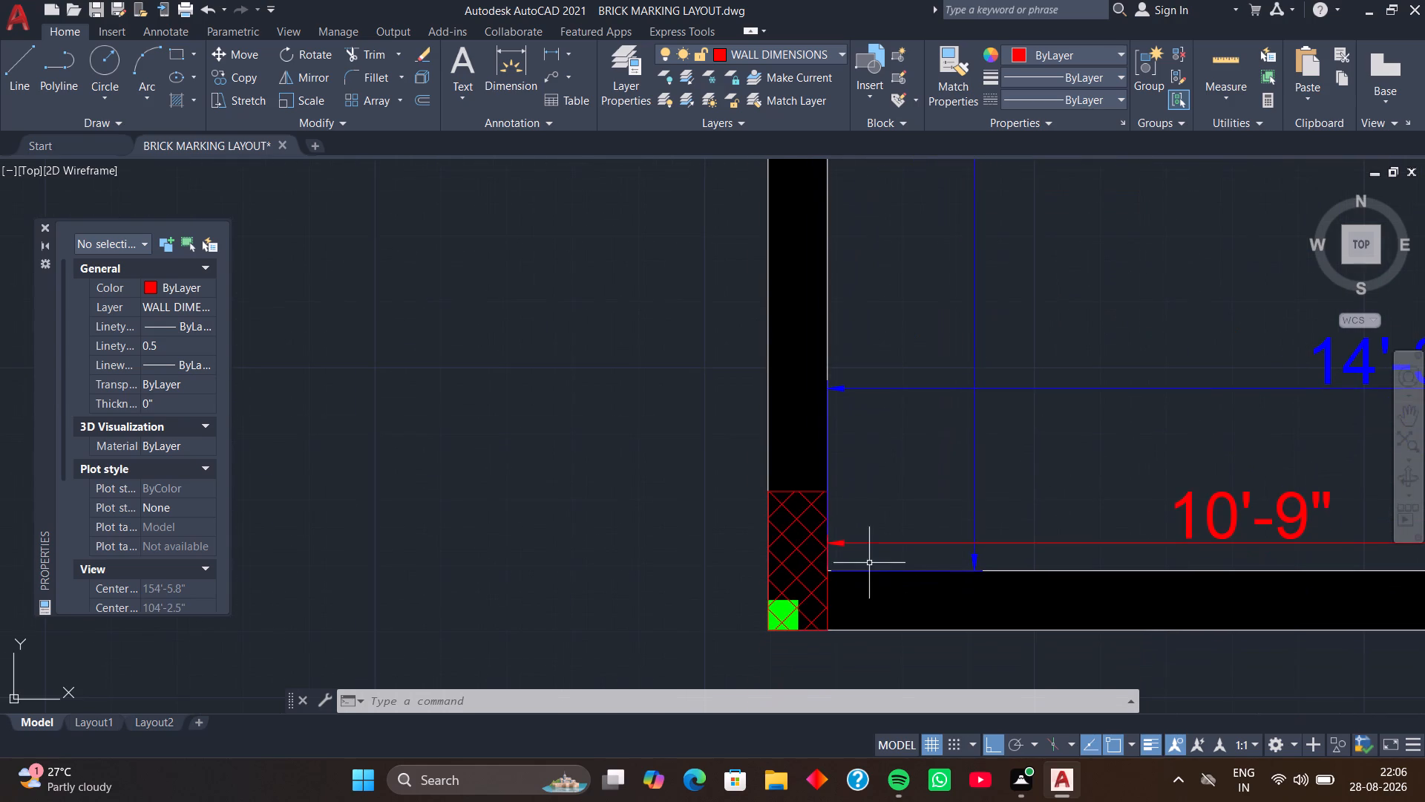
key("space")
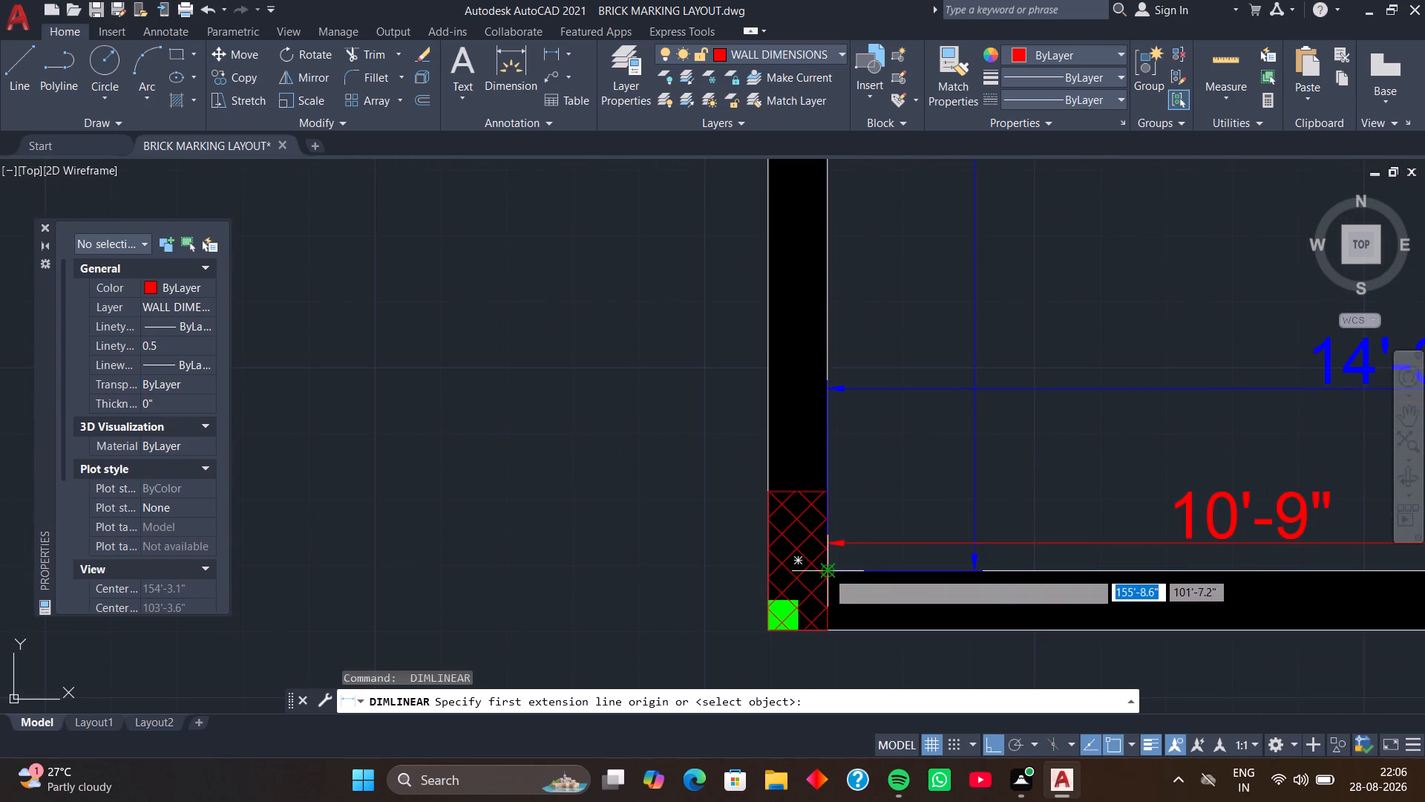
left_click(827, 571)
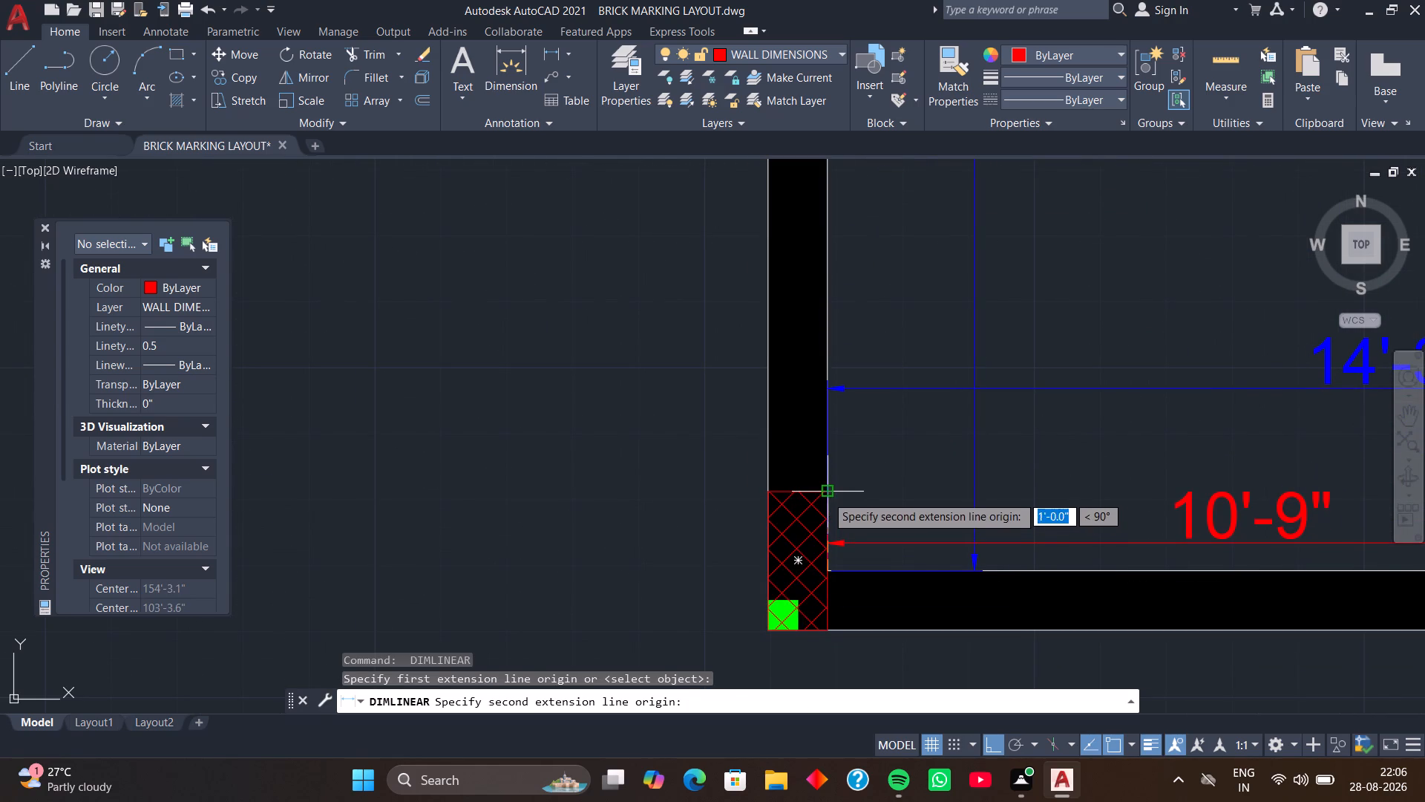
left_click(826, 495)
left_click(920, 496)
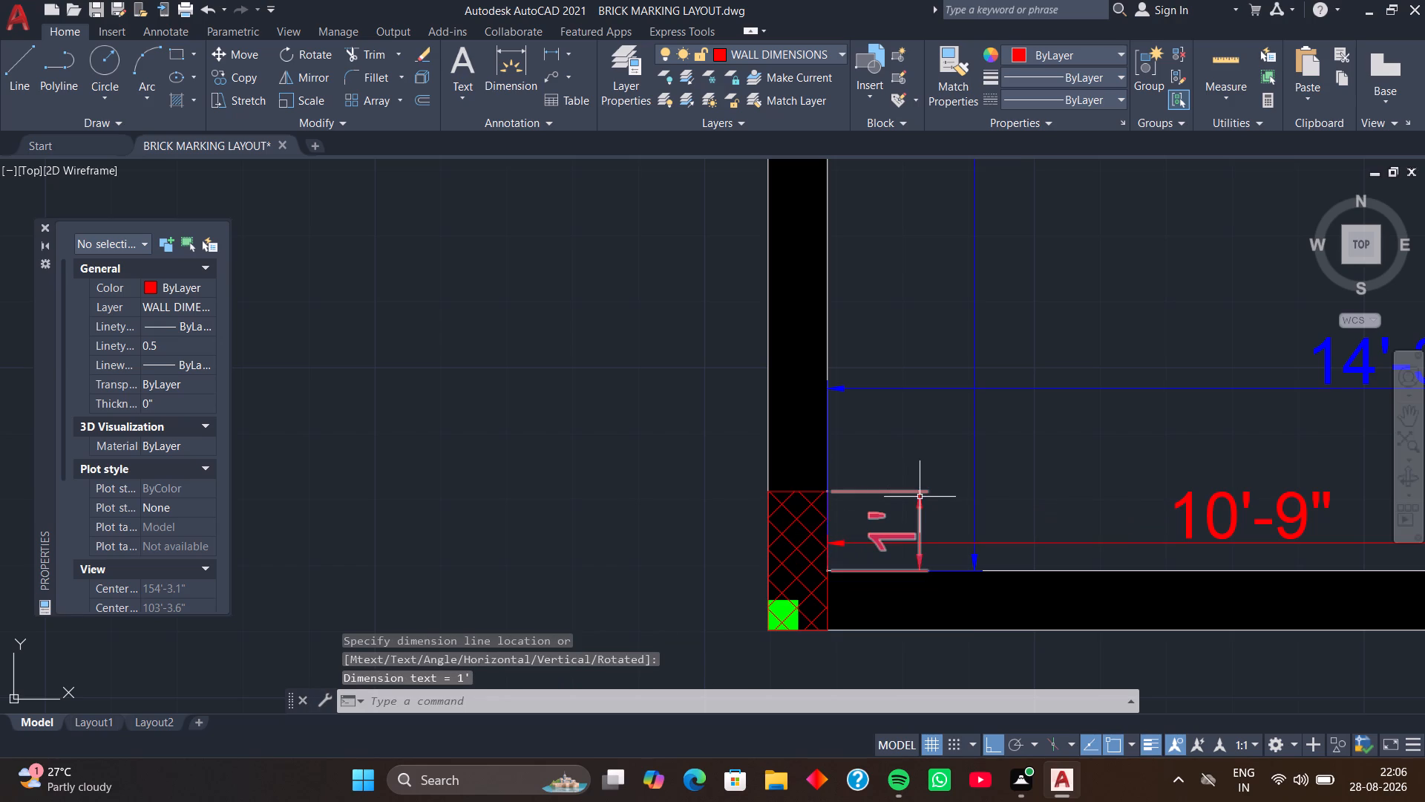
Dimension the black side wall from the hatched corner column to the bedroom's side window, placing the dimension inside the bedroom.
key("space")
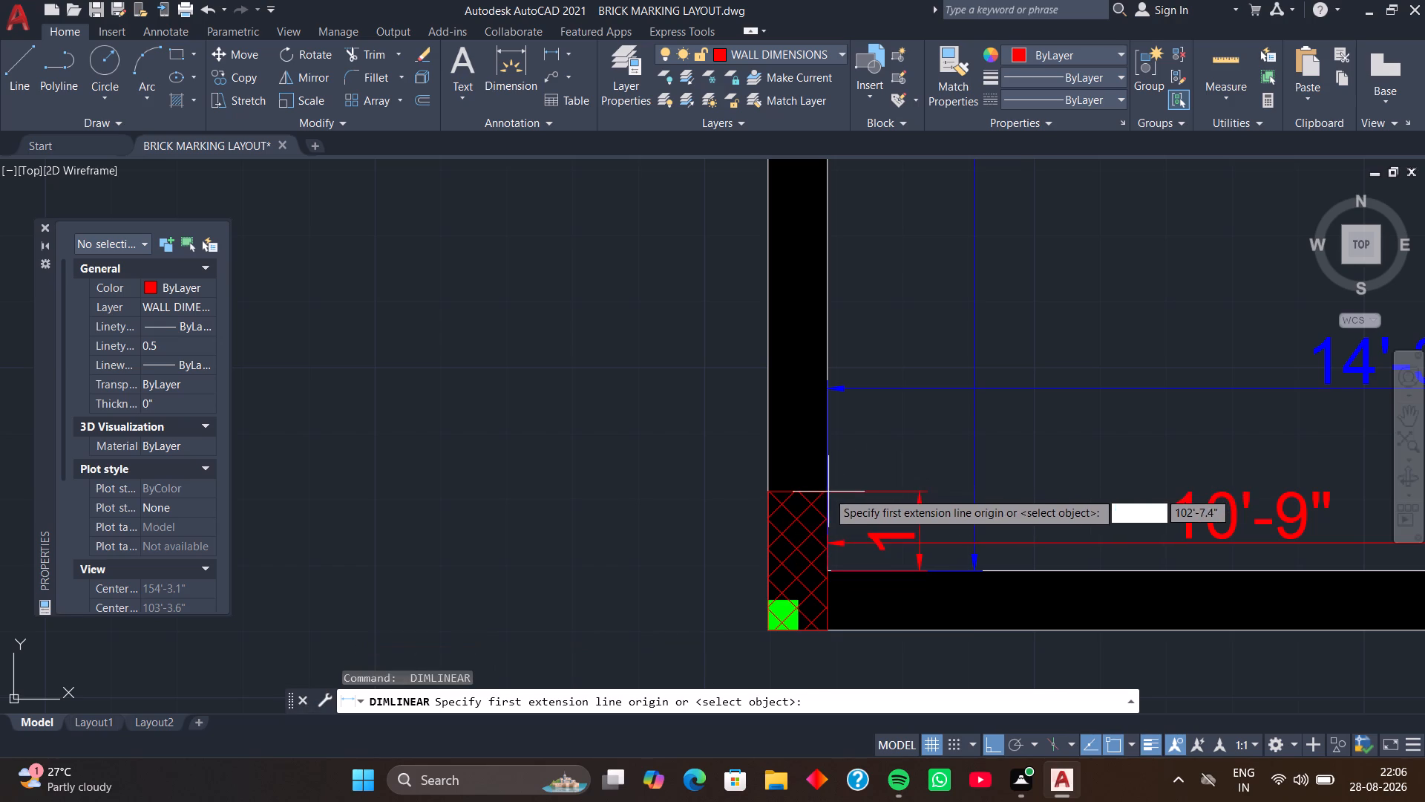
left_click(827, 492)
middle_click_drag(835, 438, 892, 755)
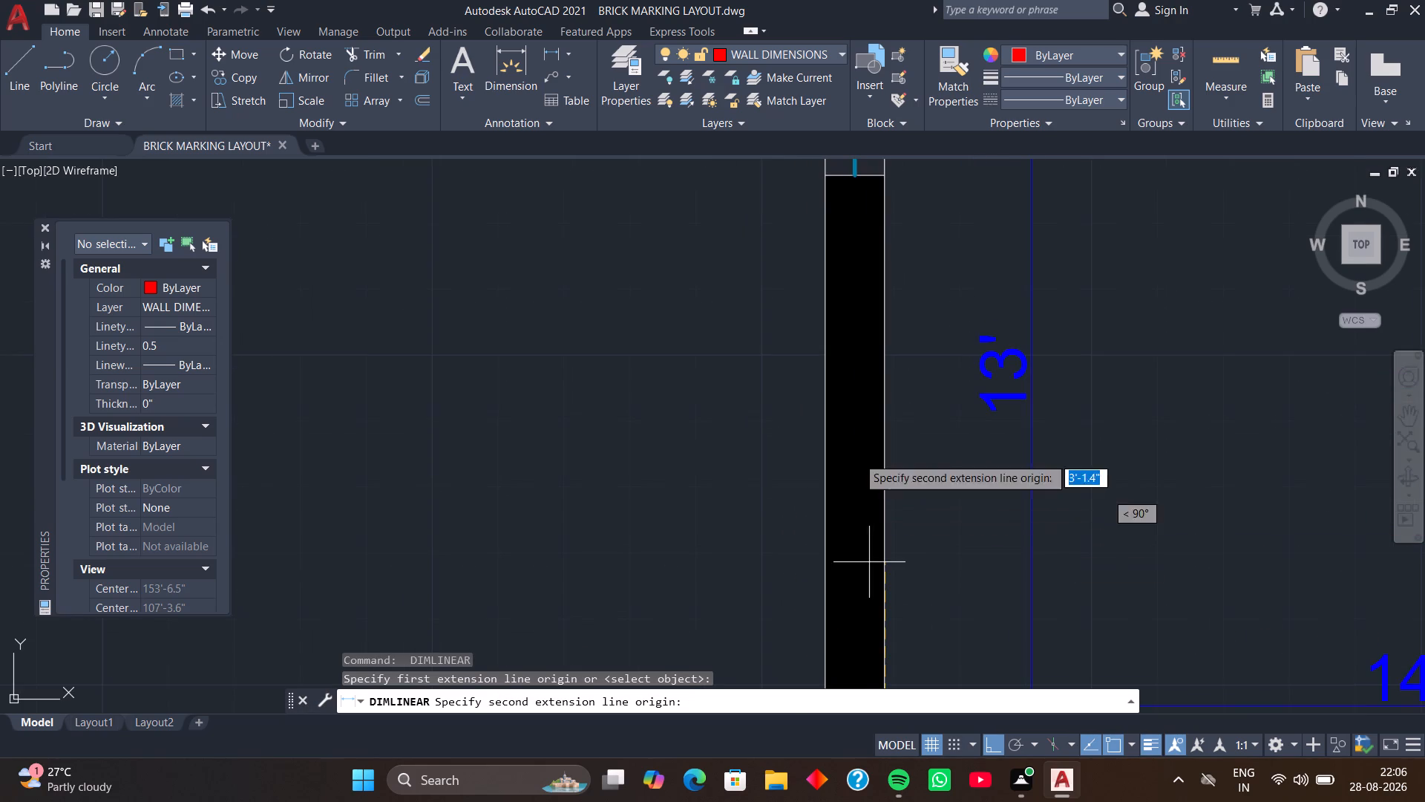
middle_click_drag(856, 434, 846, 664)
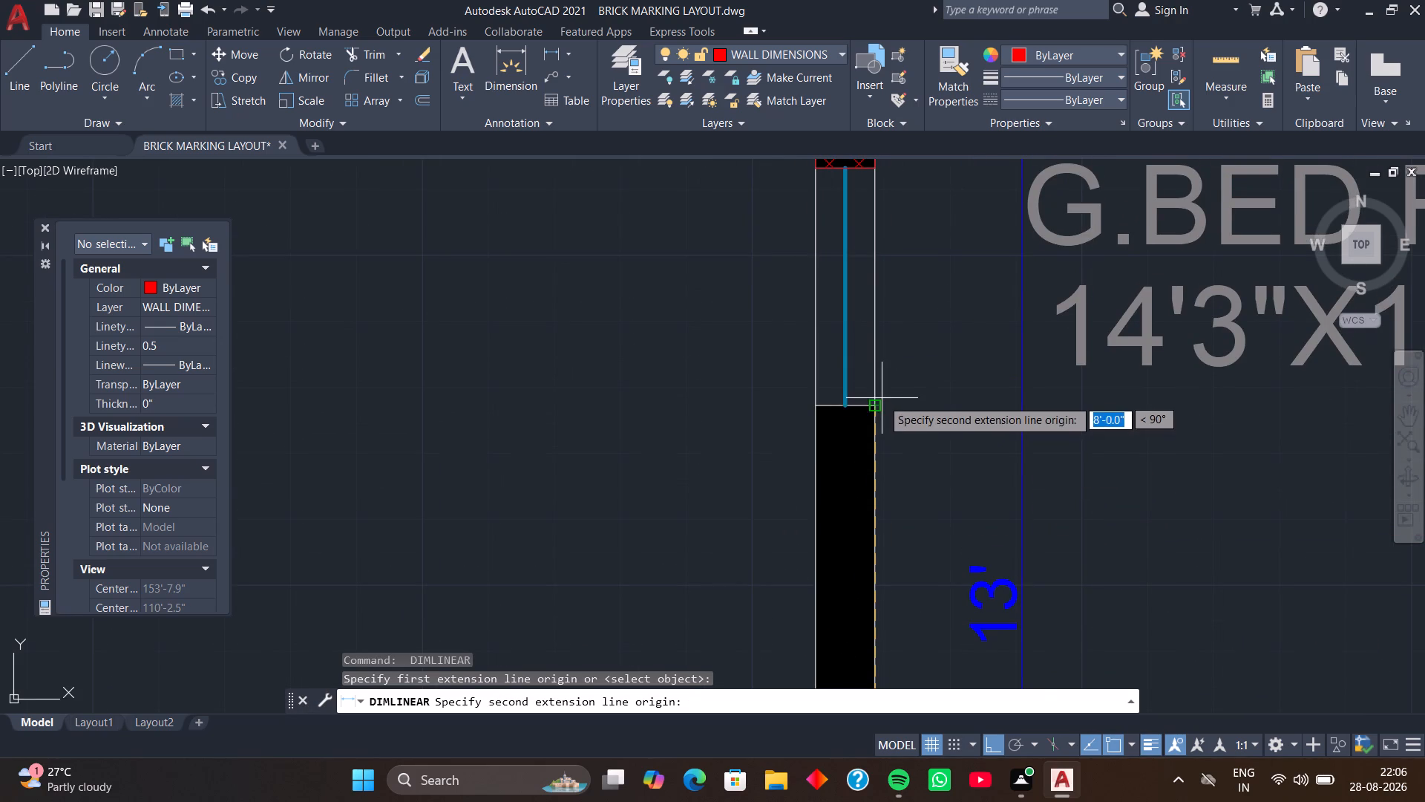
left_click(876, 407)
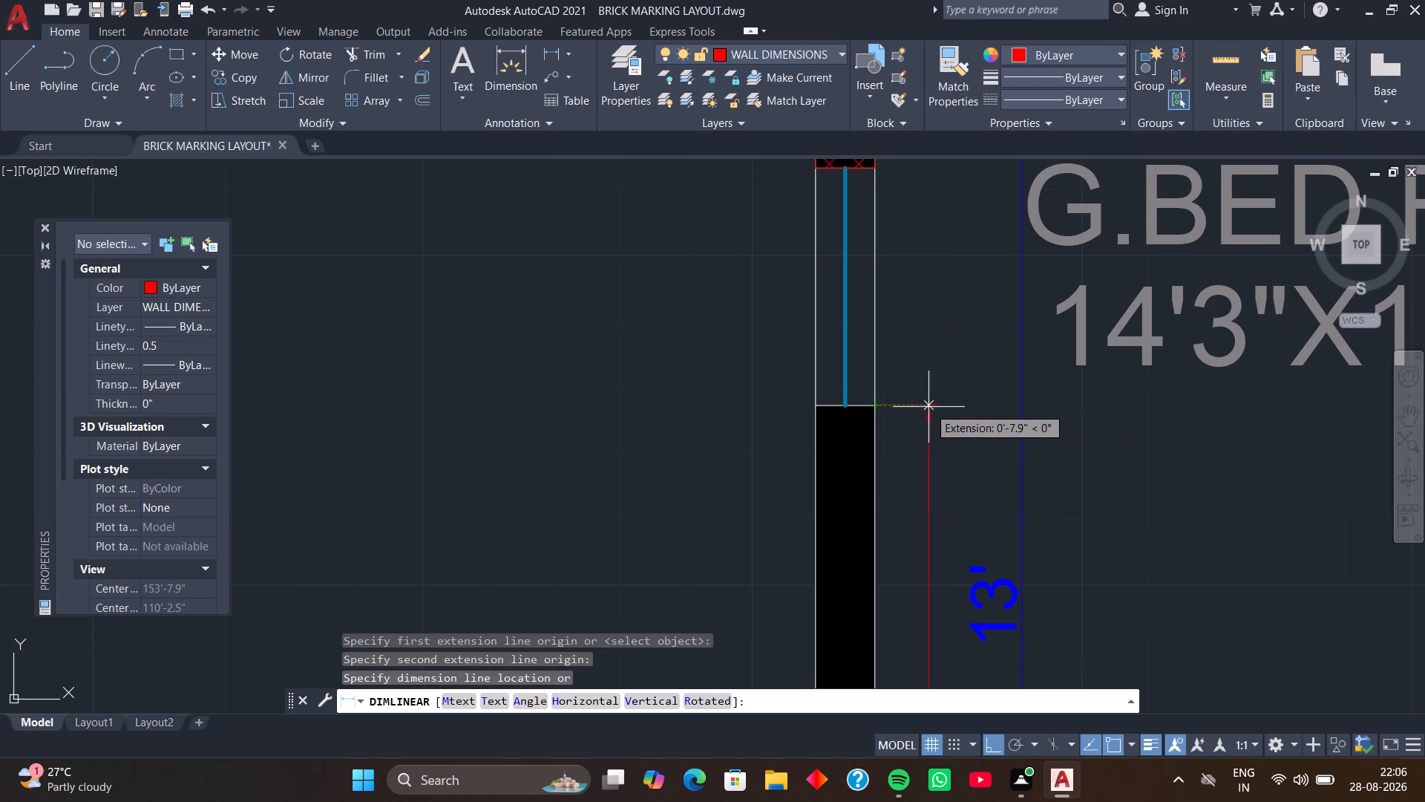
left_click(928, 407)
Dimension the width of the bedroom's side window up to the hatched column, placing the dimension inside the bedroom.
middle_click_drag(885, 384, 865, 558)
key("space")
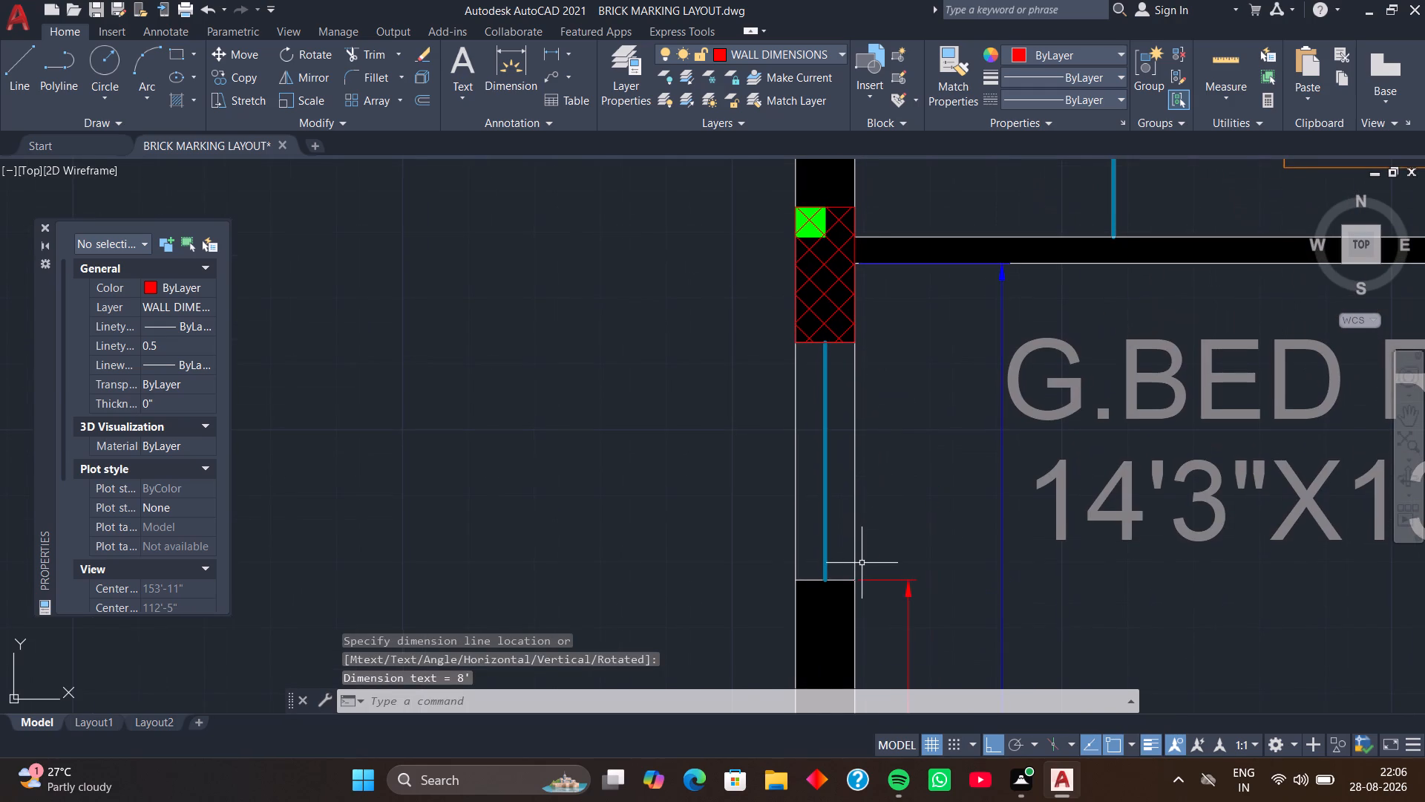
left_click(852, 584)
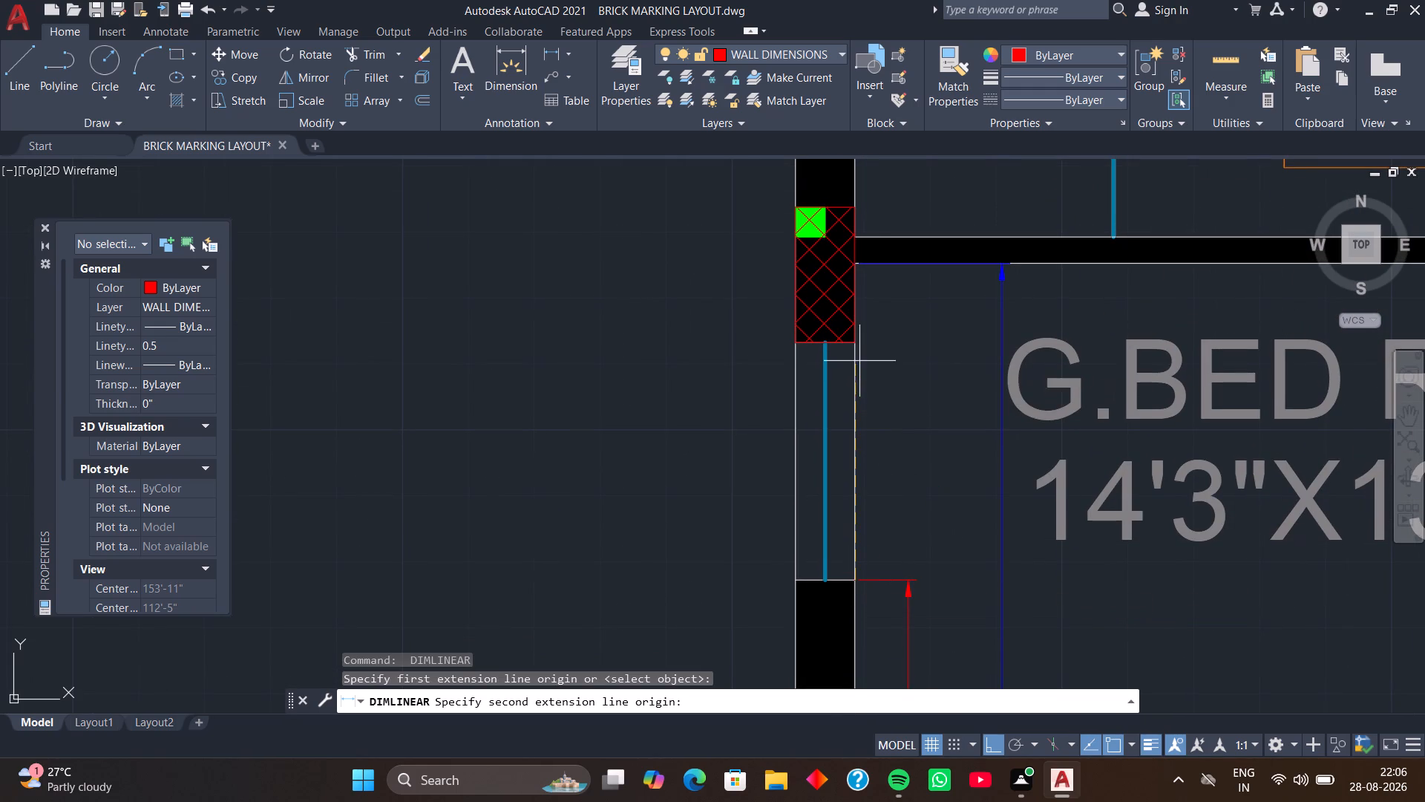
left_click(856, 341)
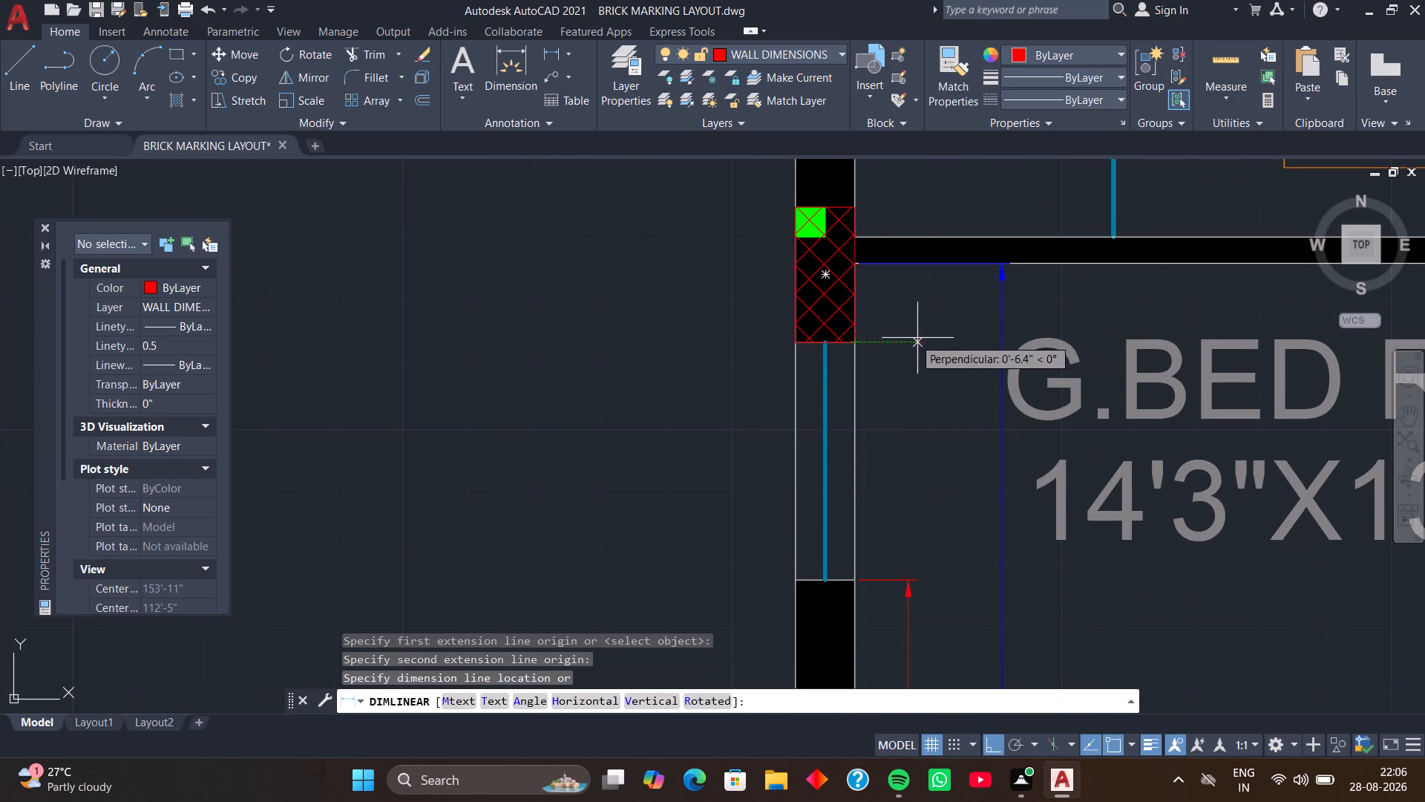
left_click(919, 338)
Dimension the hatched column face between the bedroom's side window and the shower partition wall, placing it inside the bedroom.
middle_click_drag(912, 345, 919, 512)
key("space")
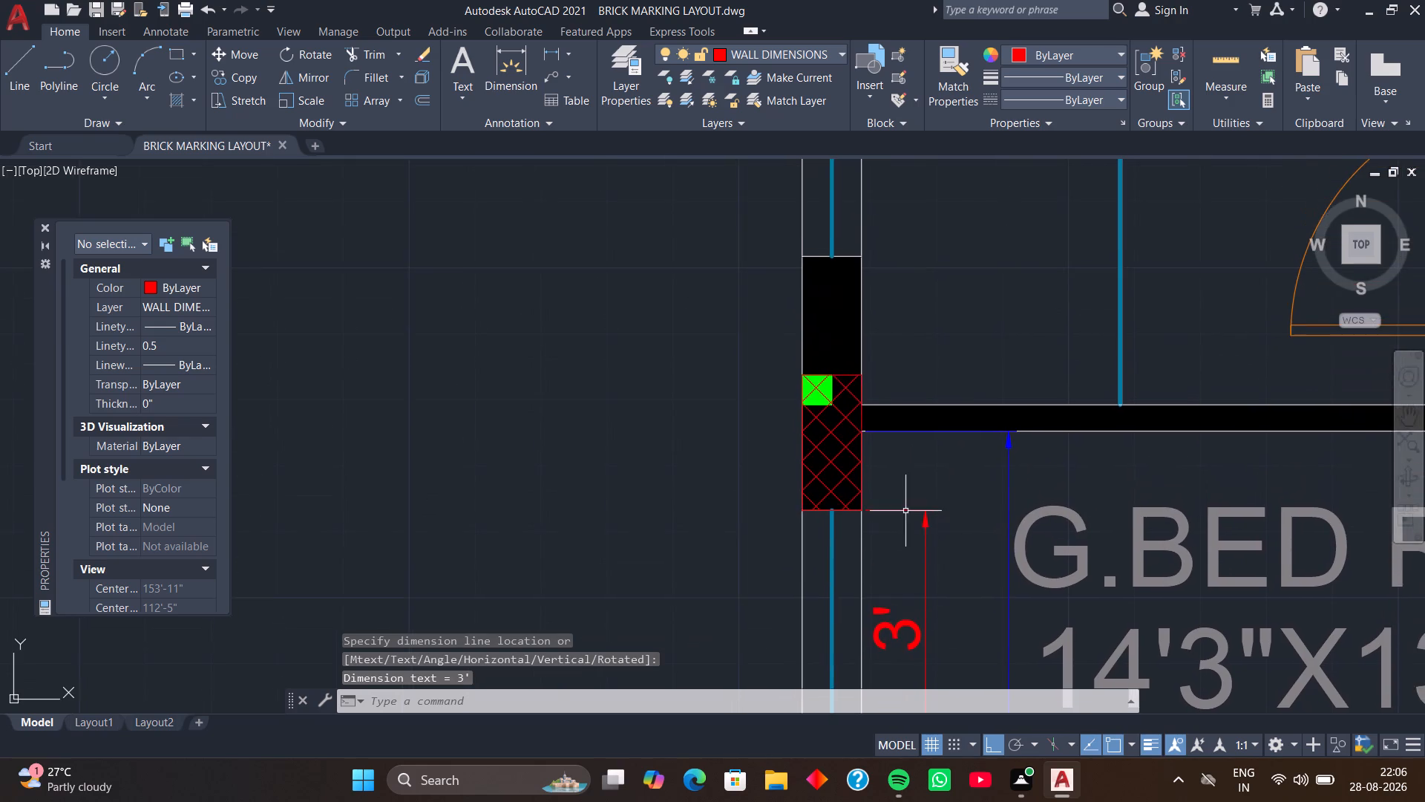
left_click(857, 512)
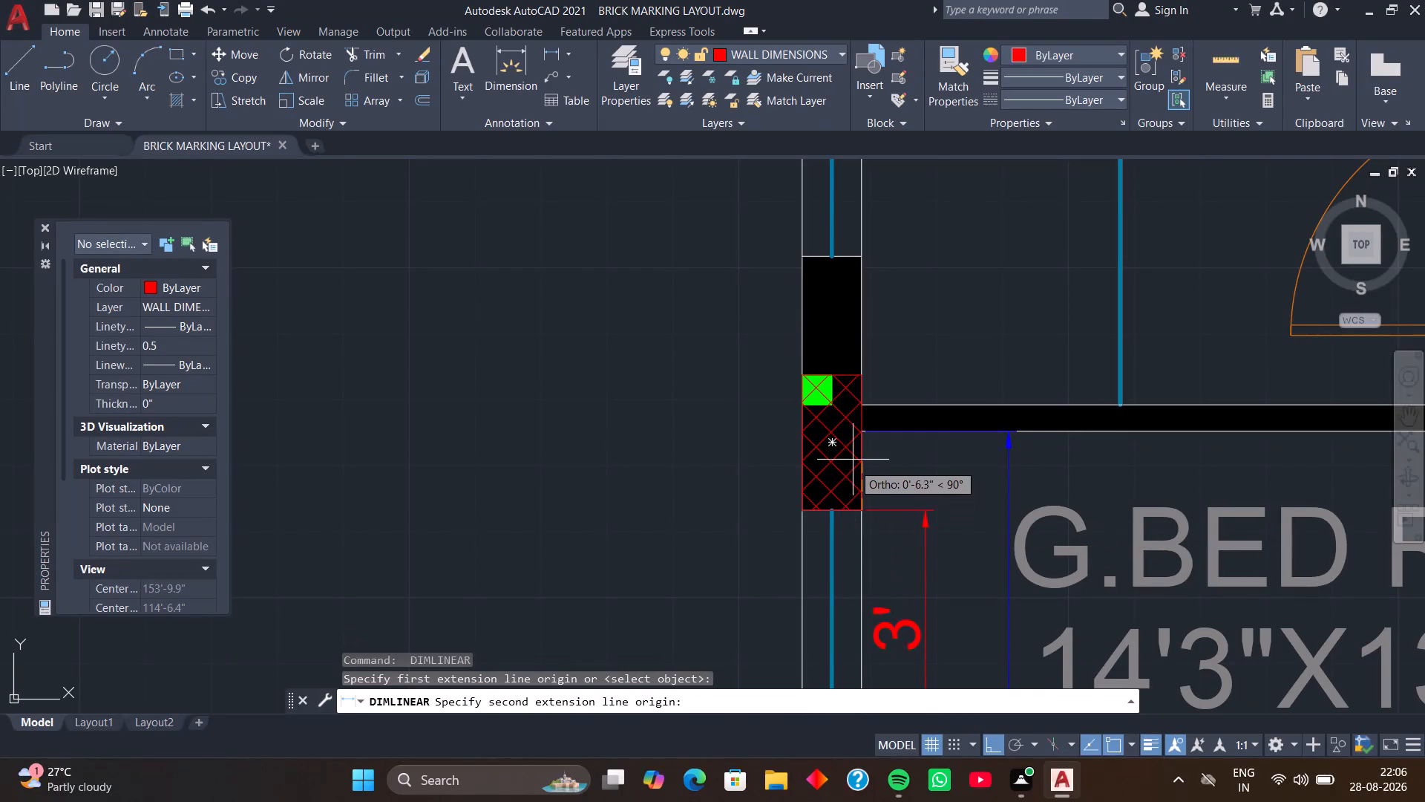
left_click(862, 434)
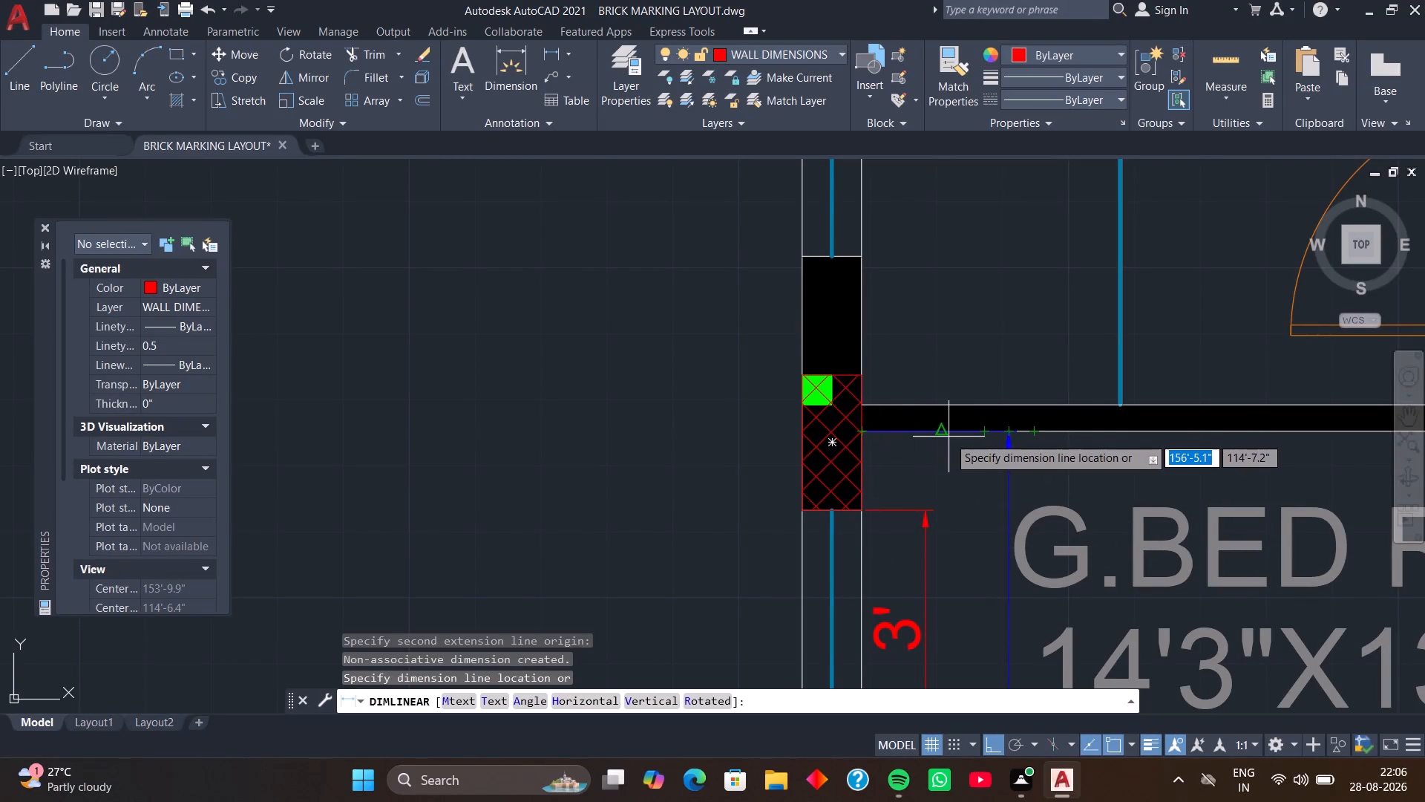
left_click(949, 437)
Dimension the part of the same hatched column that extends past the partition into the shower, placing the dimension inside the shower.
scroll(897, 541, "down", 1)
middle_click_drag(897, 541, 908, 571)
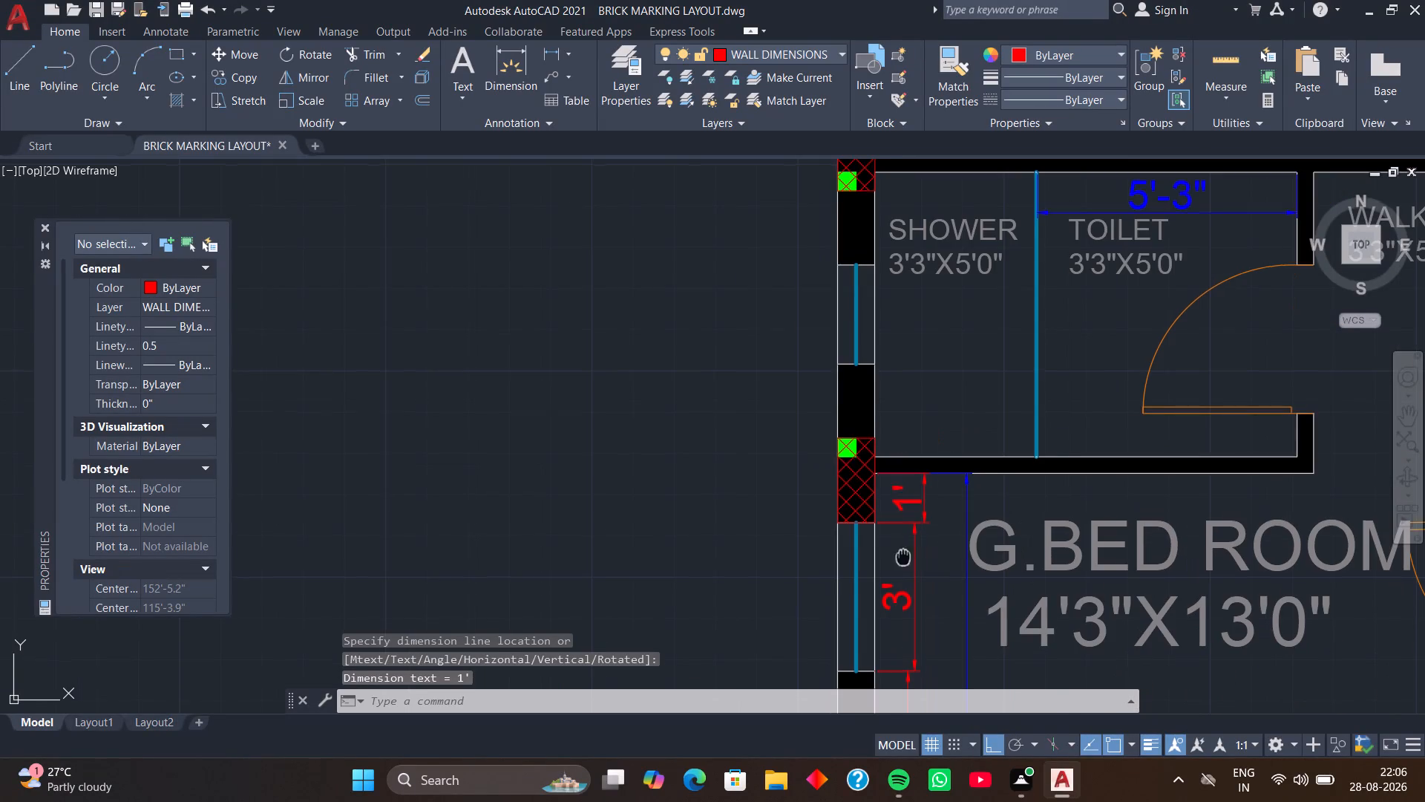
middle_click_drag(908, 571, 916, 608)
scroll(891, 541, "up", 2)
key("space")
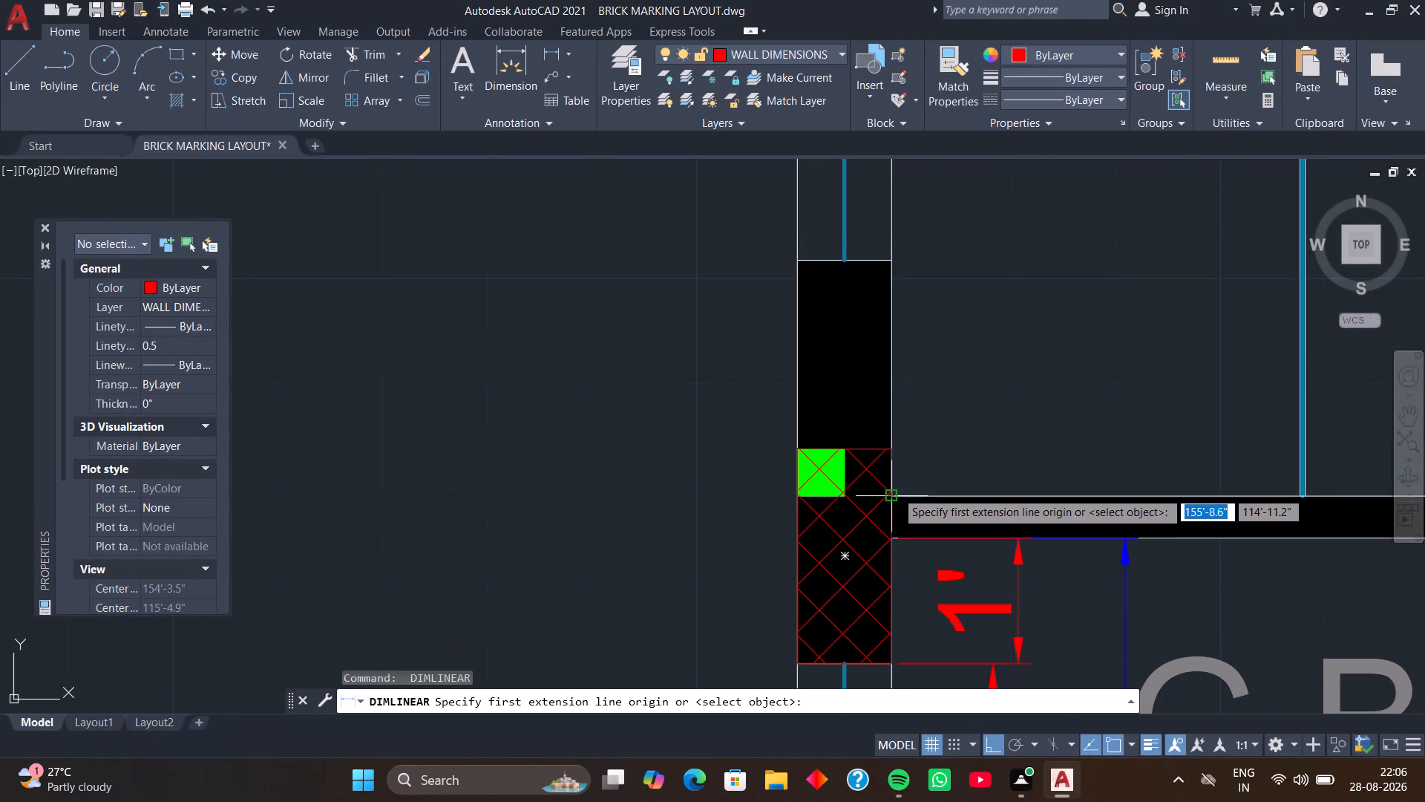
left_click(896, 491)
left_click(891, 445)
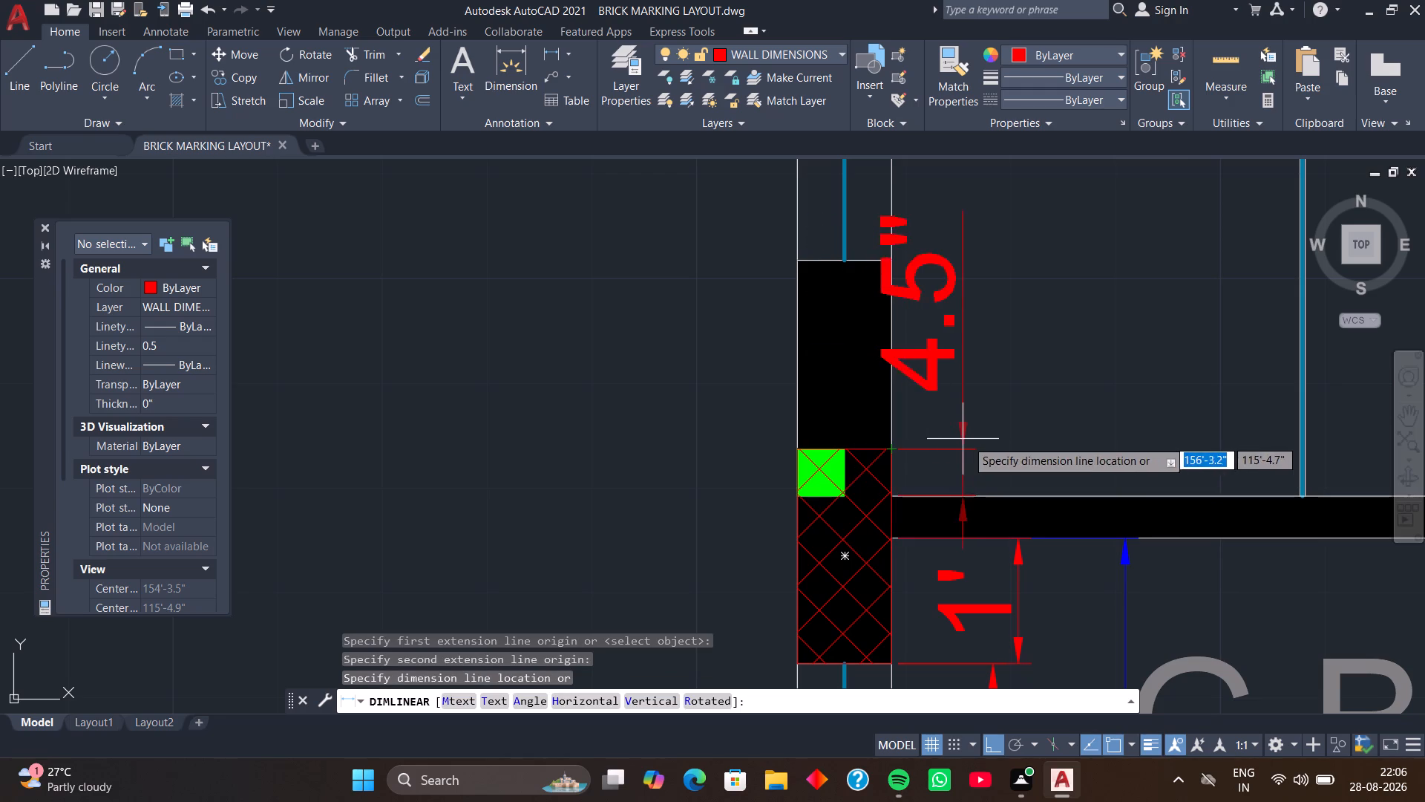
left_click(1053, 444)
Dimension the black wall piece between that hatched column and the shower window, placing the dimension outside the wall.
middle_click_drag(914, 452, 1124, 513)
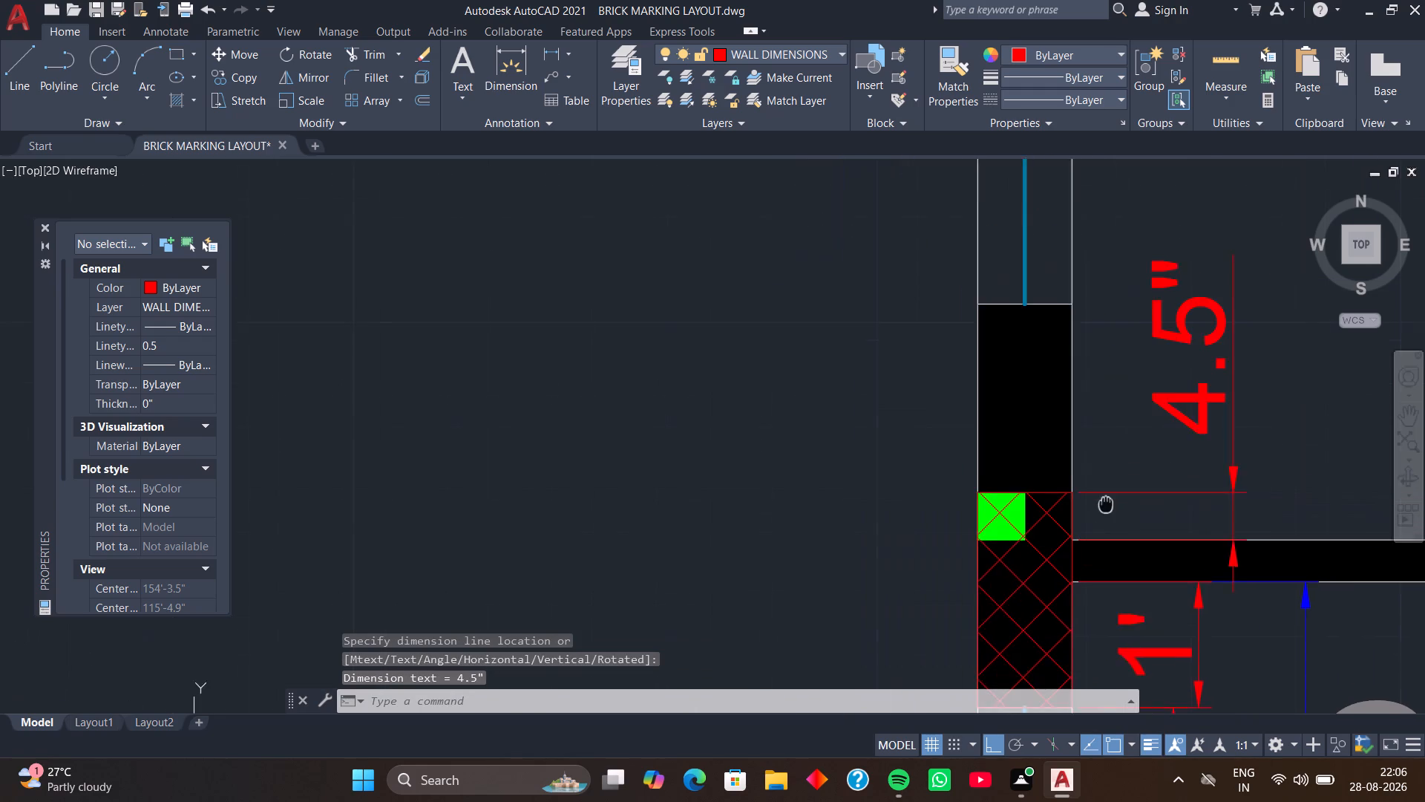
middle_click_drag(1124, 513, 1130, 516)
scroll(890, 498, "down", 1)
middle_click_drag(890, 498, 886, 544)
key("space")
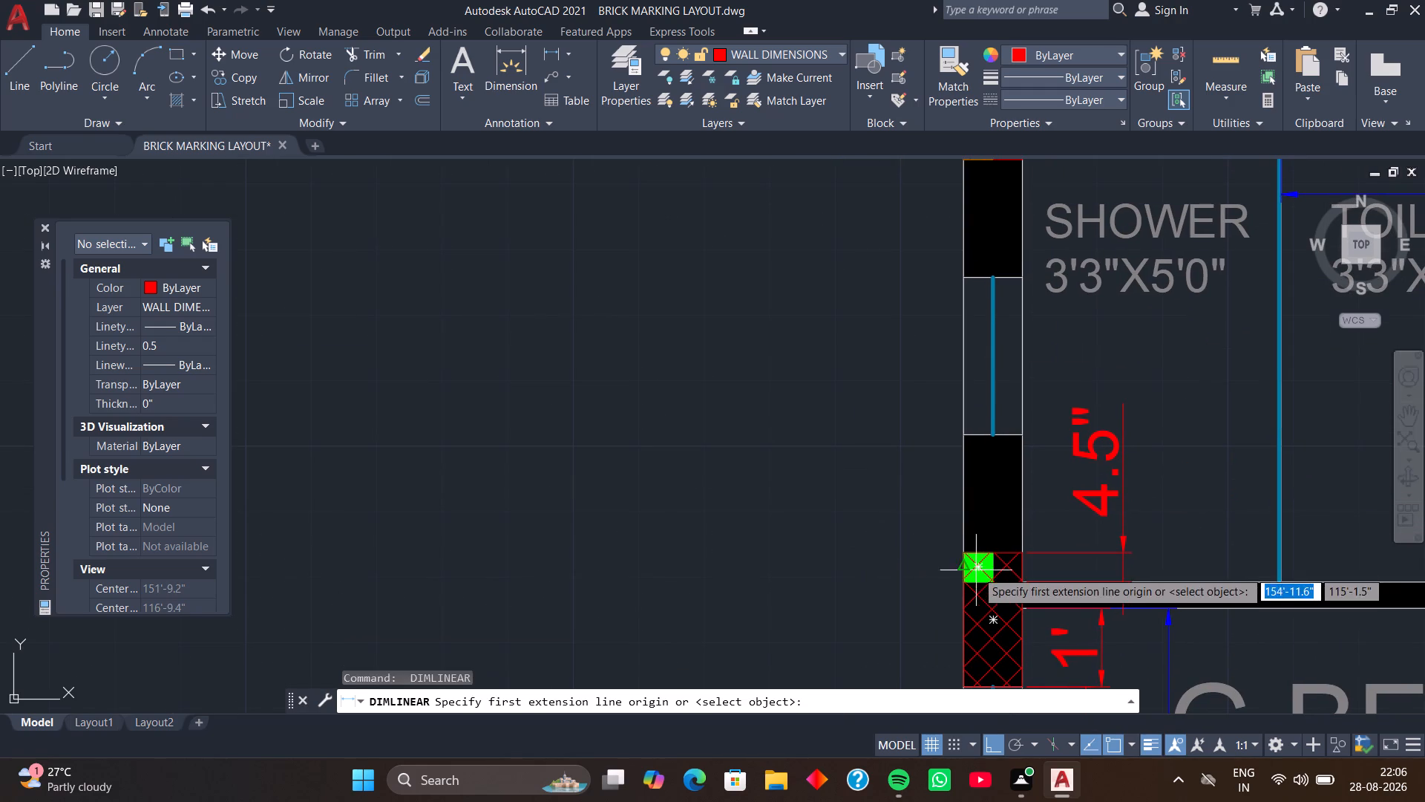
left_click(965, 553)
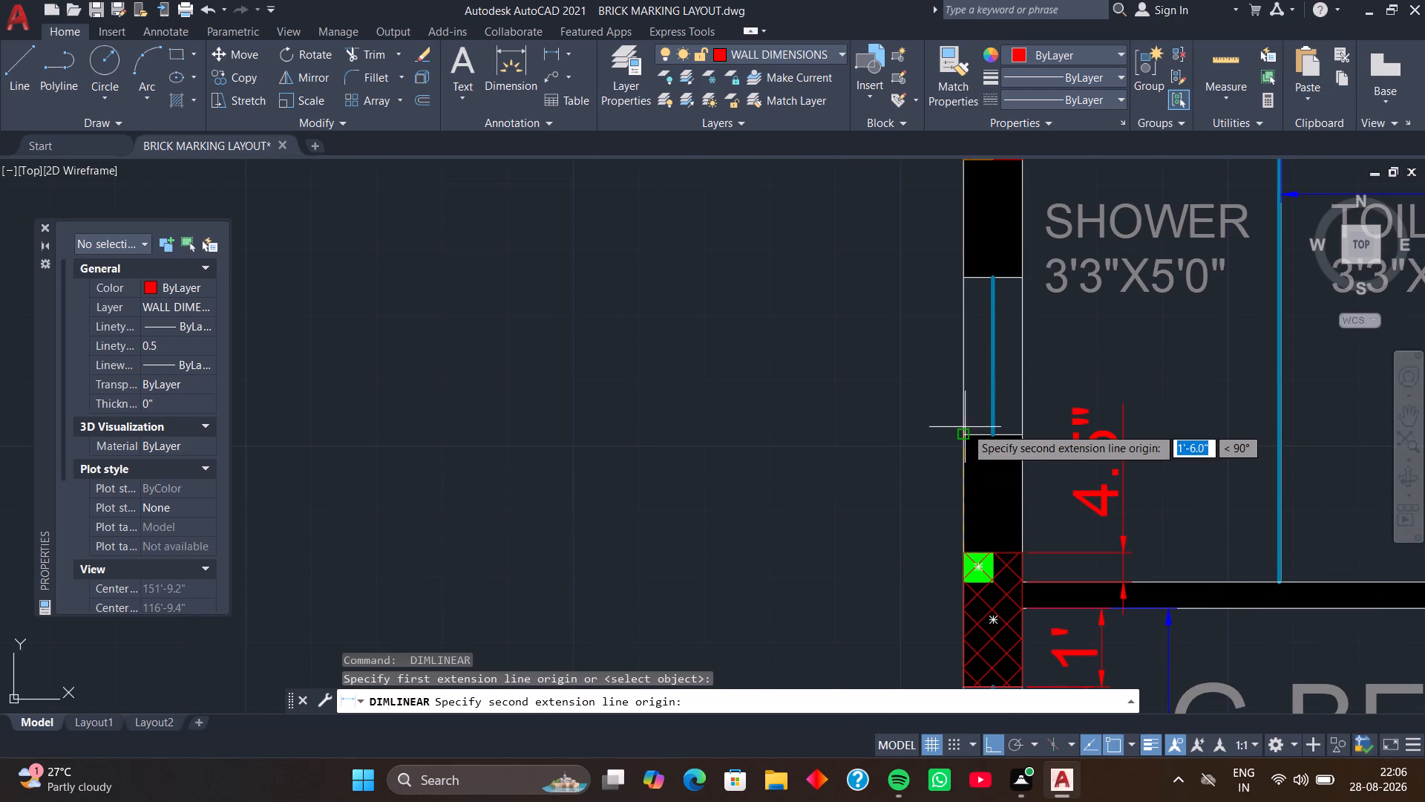
left_click(967, 432)
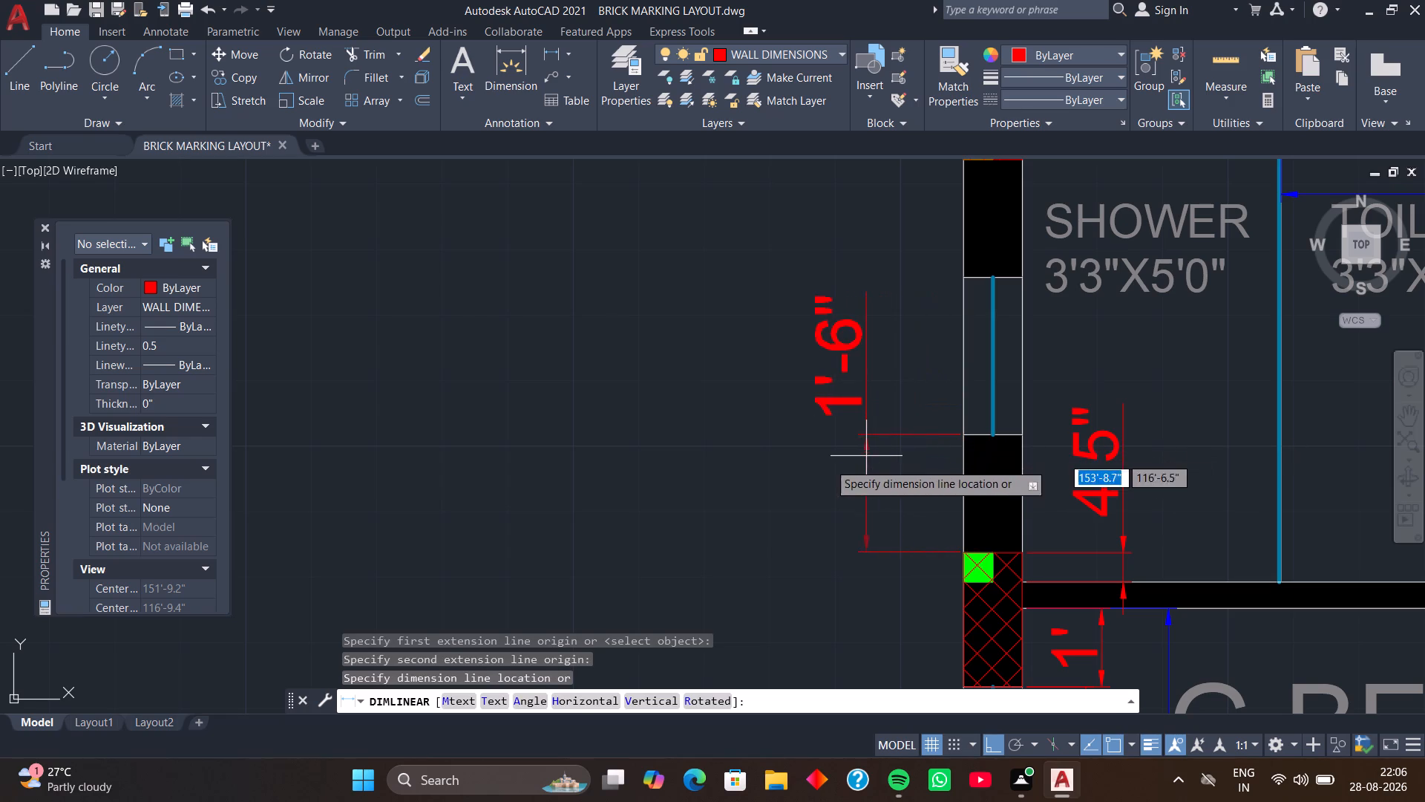
left_click(821, 464)
Dimension the width of the shower window in the outer wall, placing the dimension outside the building.
middle_click_drag(871, 449, 790, 580)
key("space")
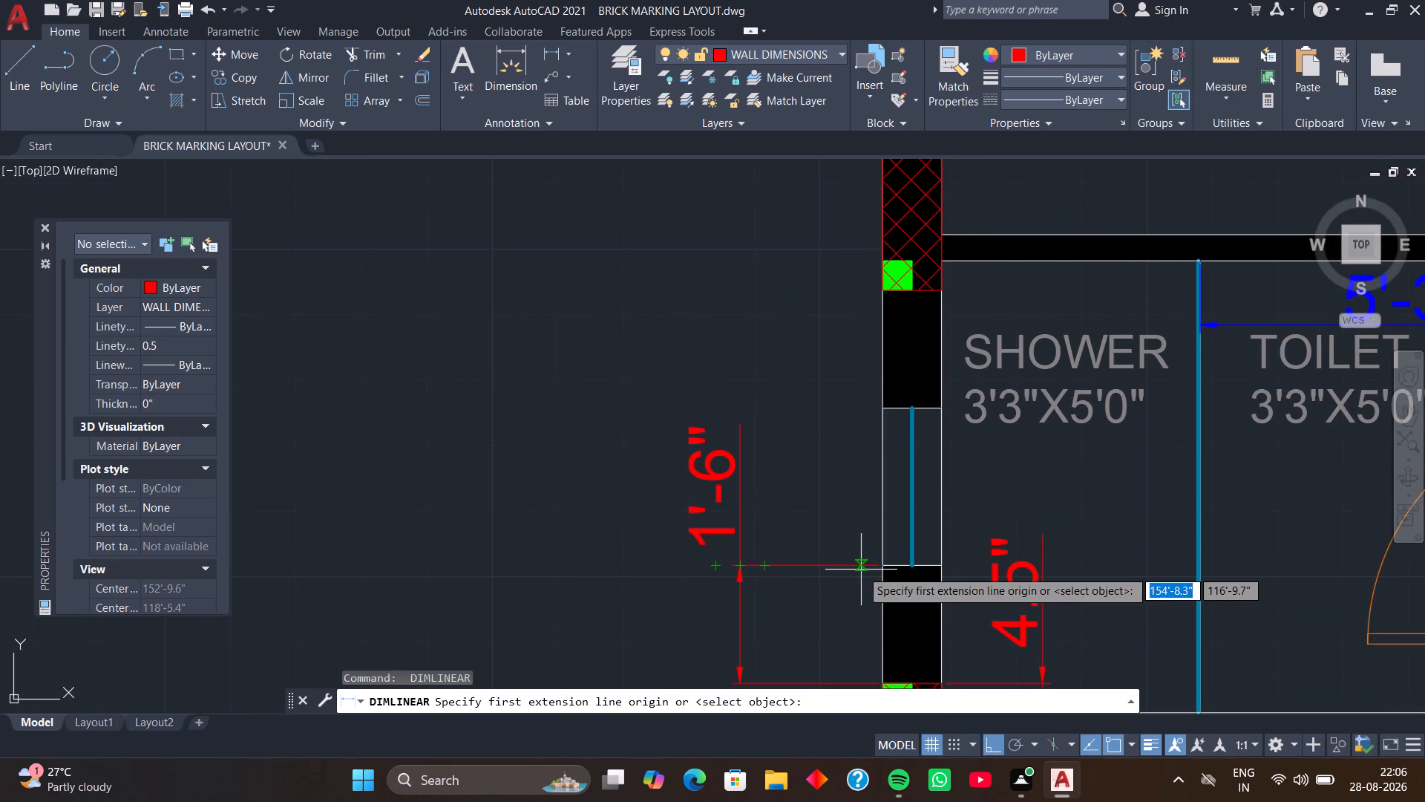
left_click(879, 568)
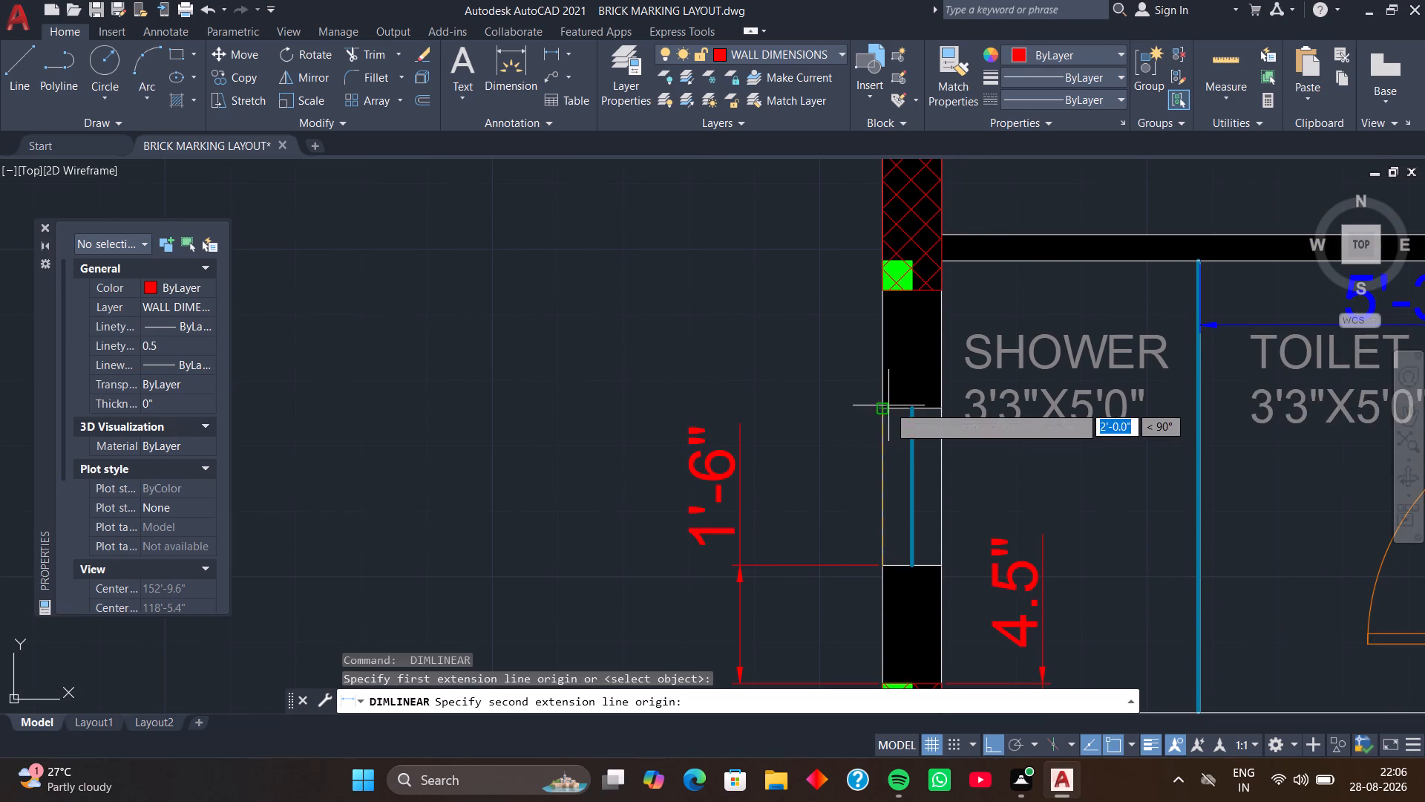
left_click(879, 410)
left_click(859, 410)
Dimension the outer wall's inner face from the shower window to the living hall partition, placing the dimension inside the shower.
middle_click_drag(865, 440, 834, 612)
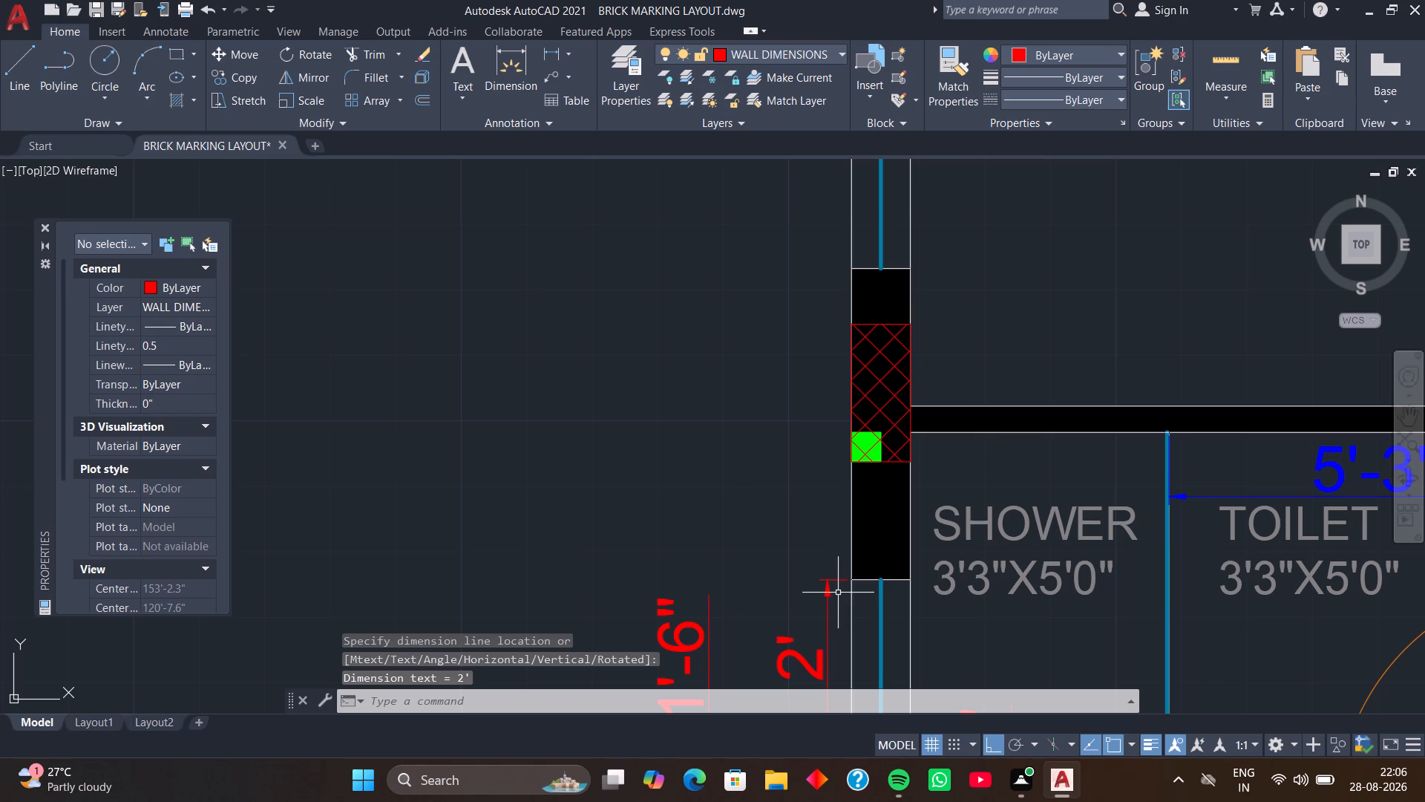
key("space")
left_click(911, 579)
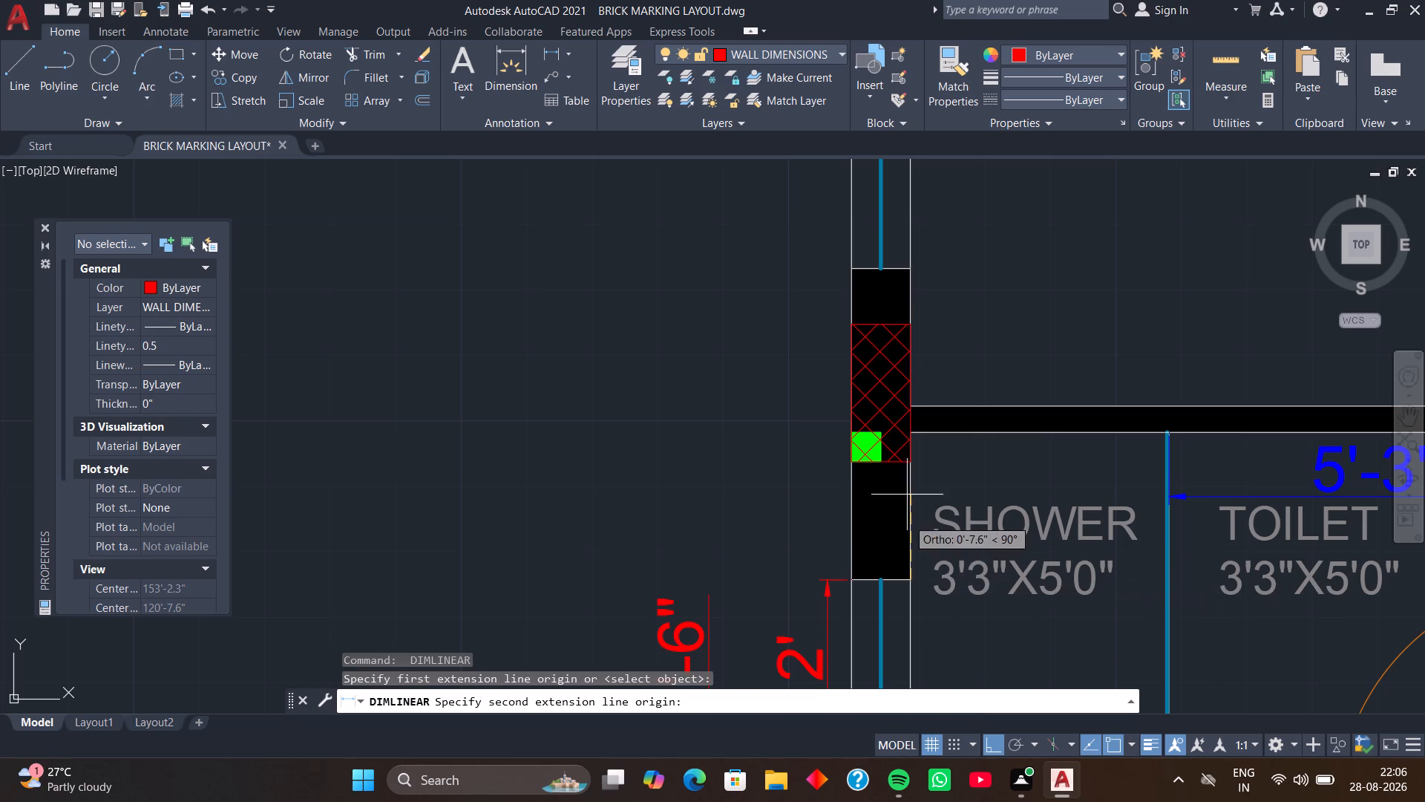
left_click(911, 431)
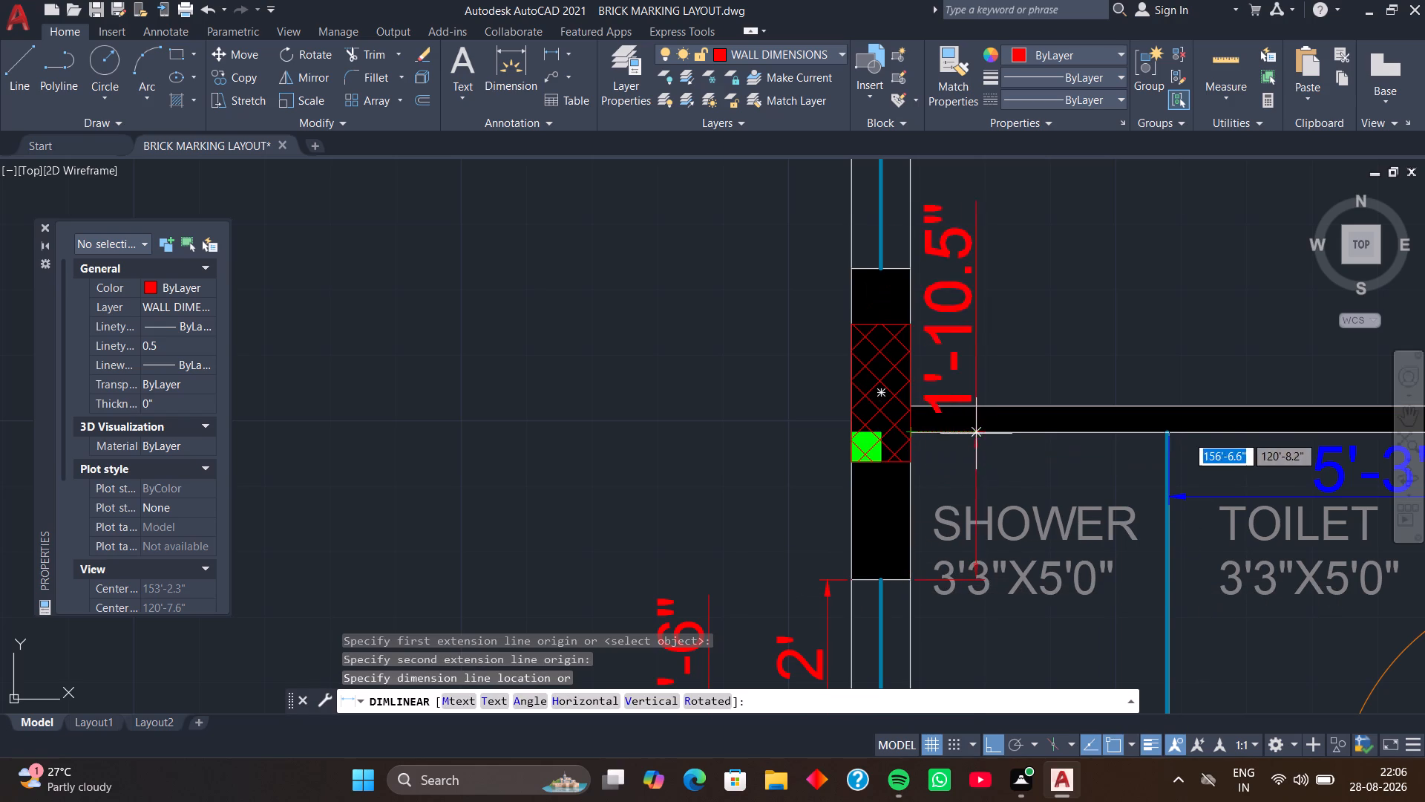
left_click(1024, 440)
Dimension the outer wall from the living hall side of the shower partition to the living hall's side window, placing it outside.
middle_click_drag(926, 468, 999, 597)
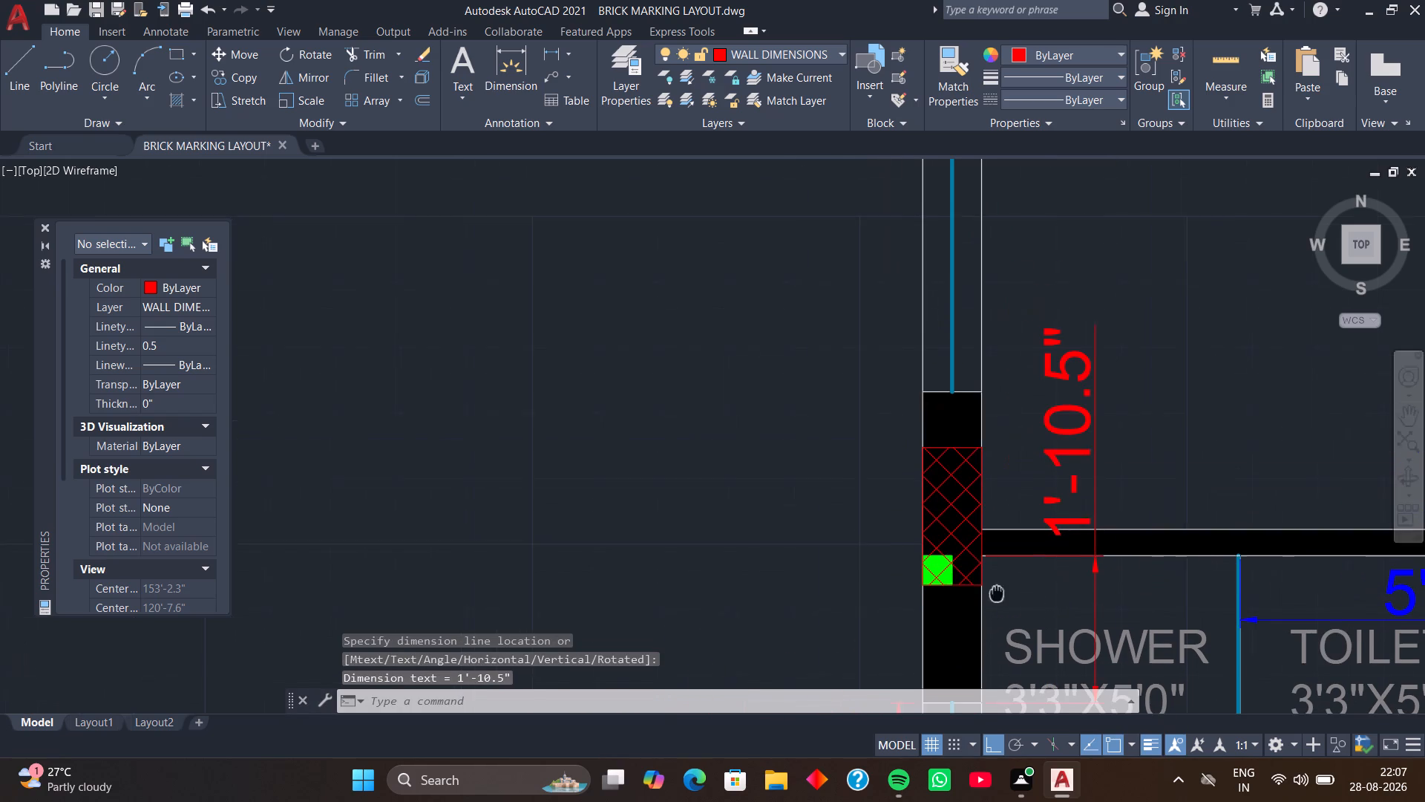
middle_click_drag(999, 597, 1000, 599)
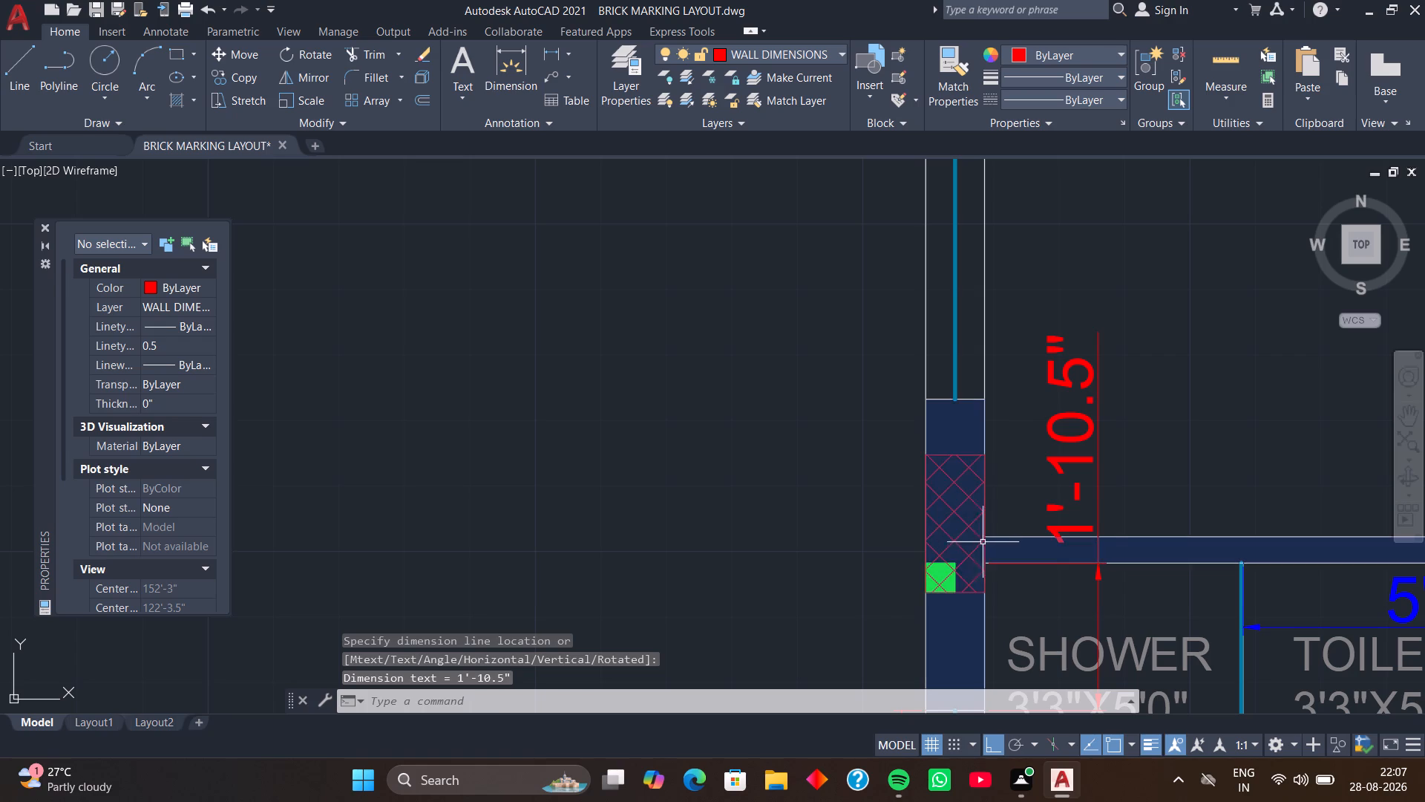
key("space")
left_click(988, 539)
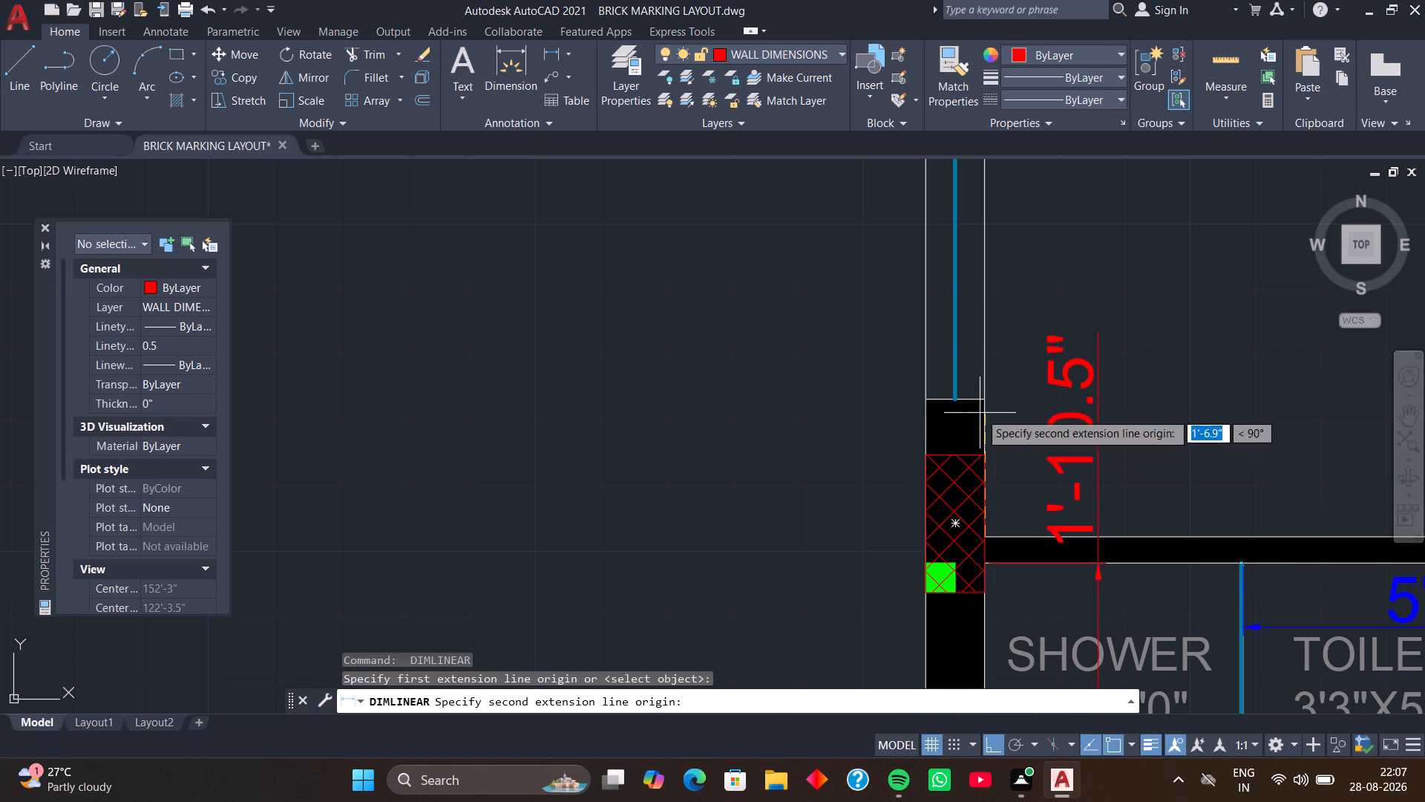
left_click(983, 401)
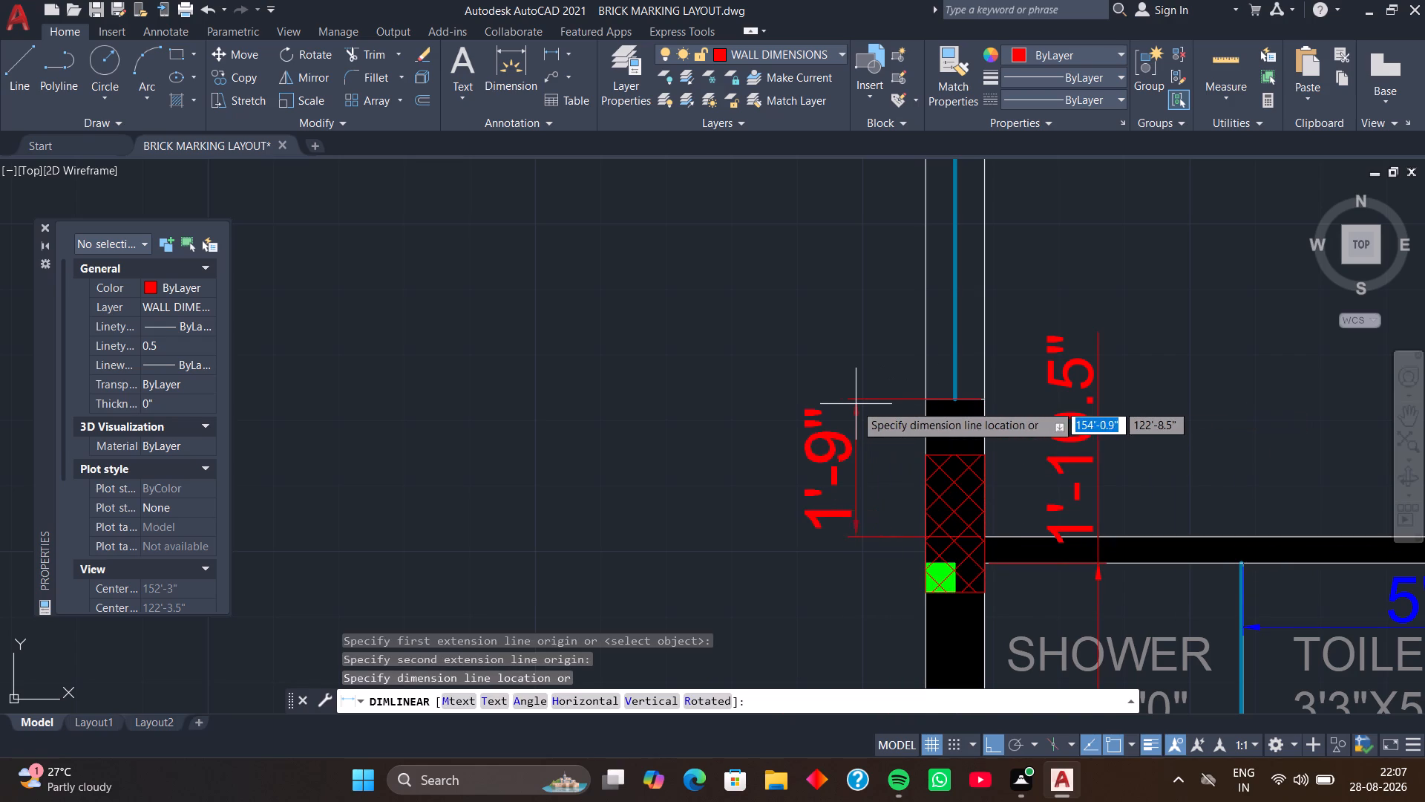
left_click(847, 404)
Dimension the full width of the living hall's side window, placing the dimension outside the outer wall.
middle_click_drag(847, 403, 833, 553)
key("space")
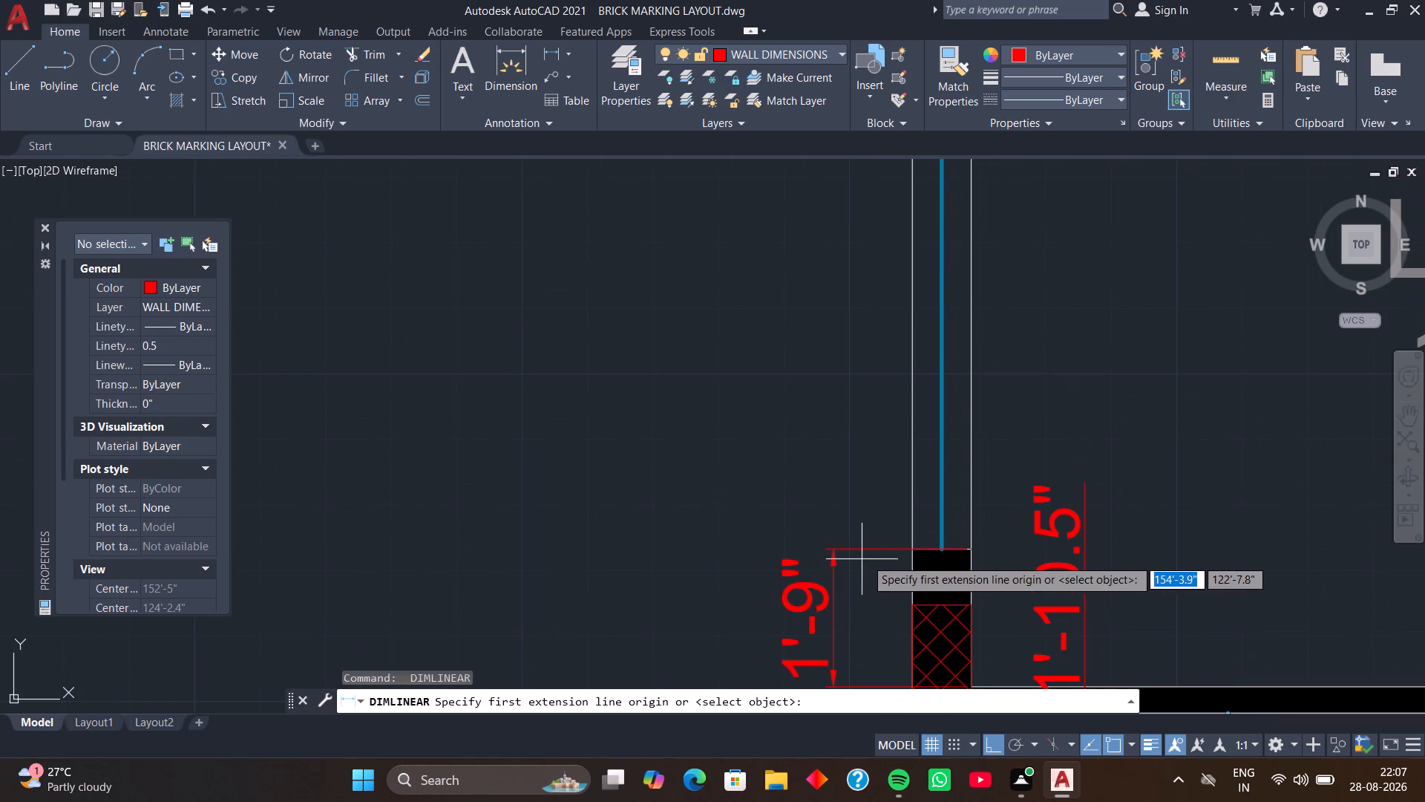
left_click(912, 550)
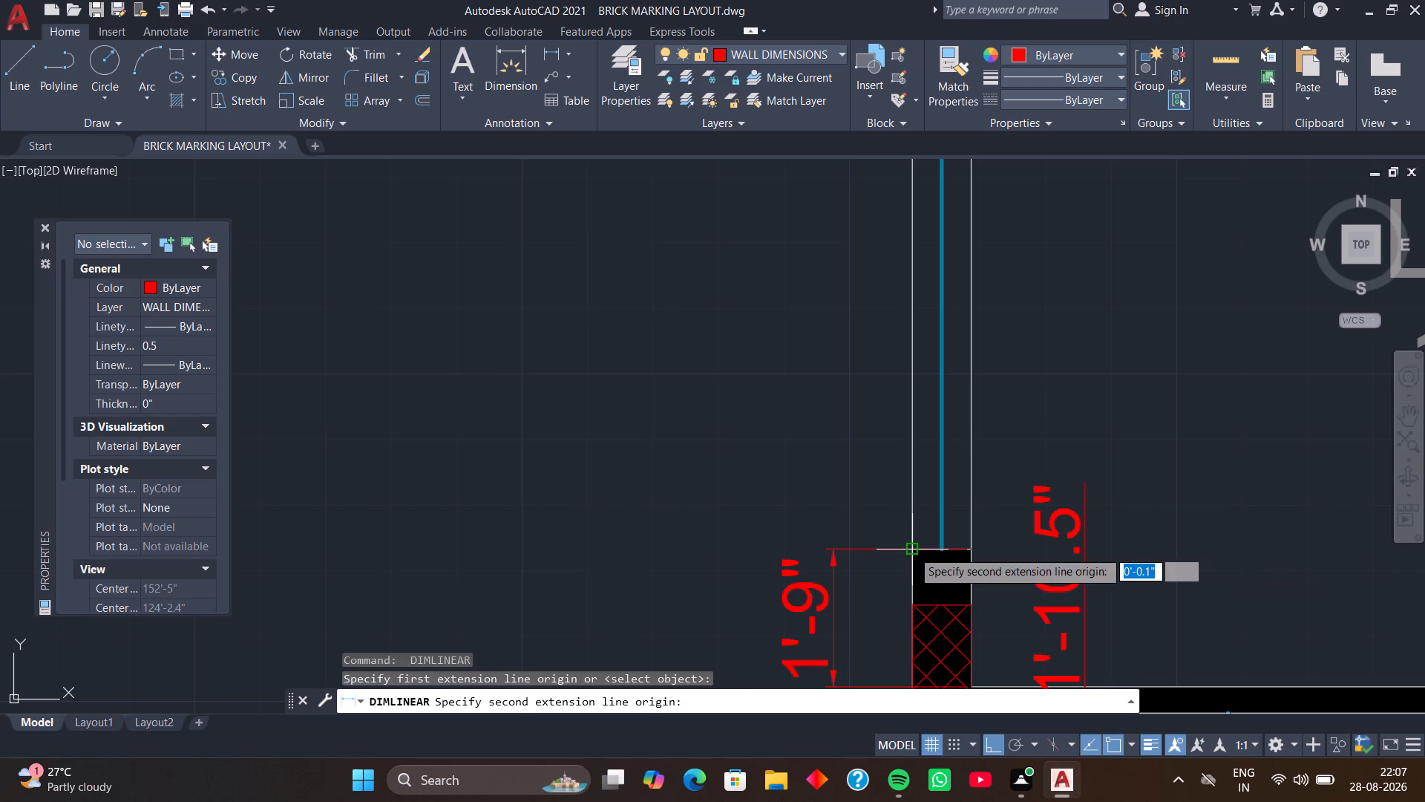
middle_click_drag(875, 459, 827, 769)
scroll(809, 535, "down", 3)
middle_click_drag(807, 477, 816, 555)
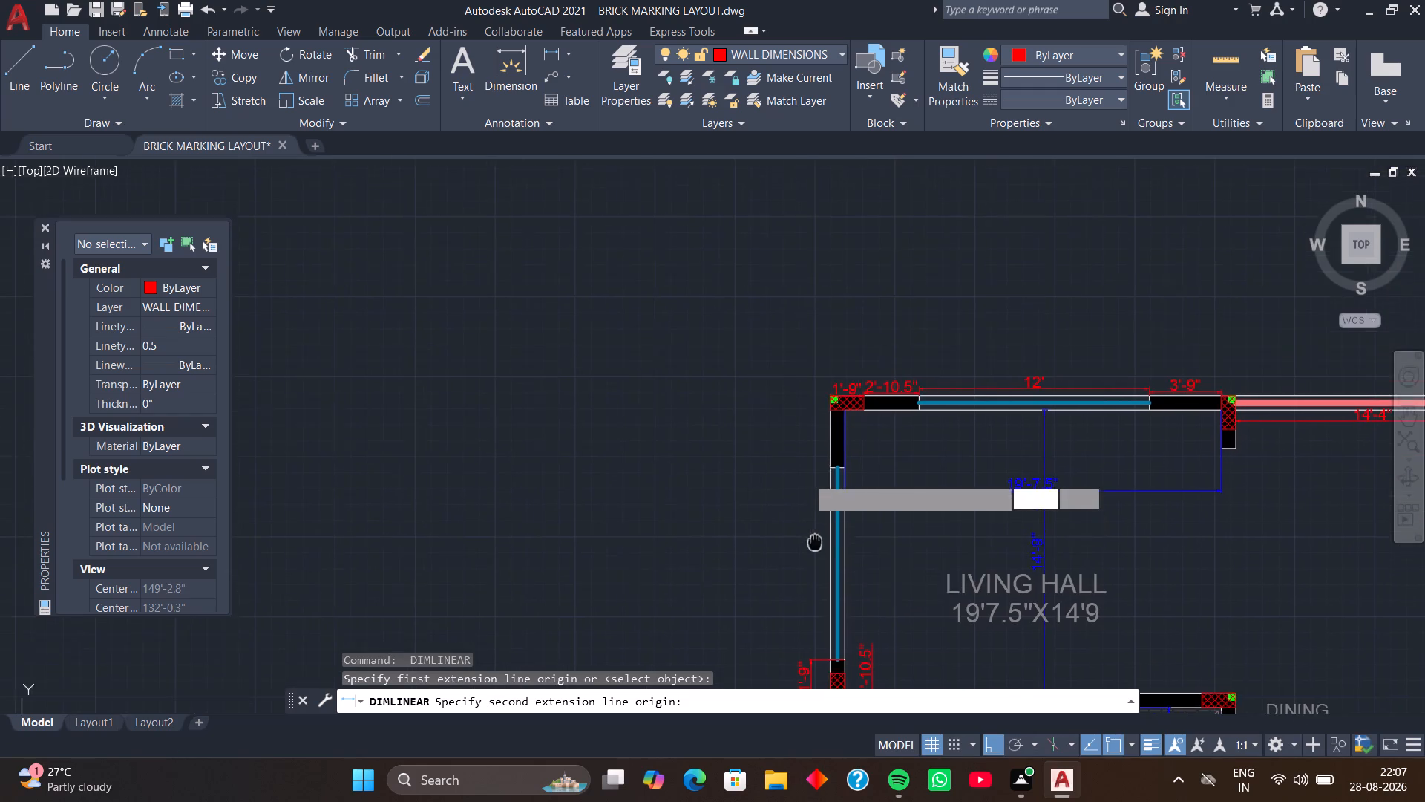
middle_click_drag(816, 555, 816, 559)
scroll(826, 522, "up", 3)
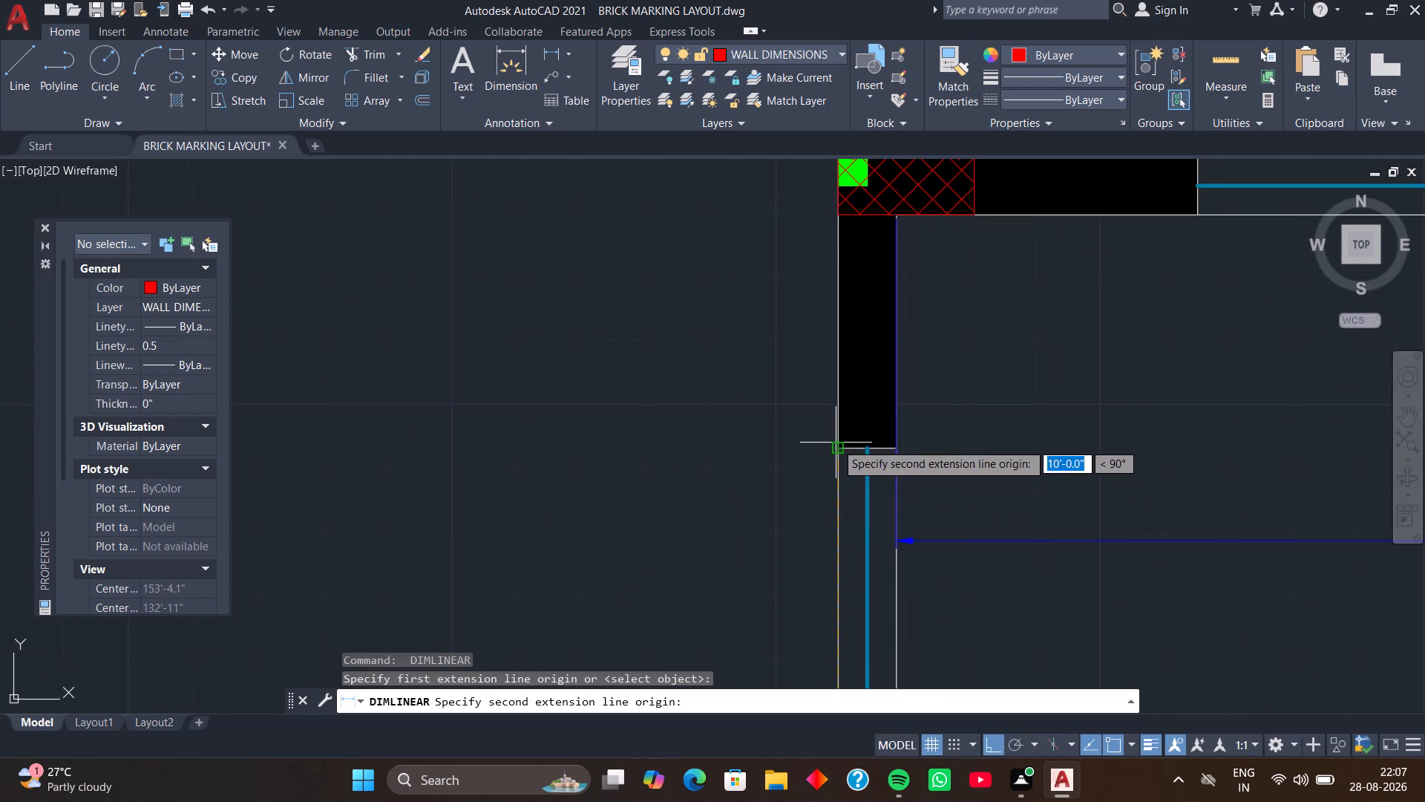
left_click(837, 447)
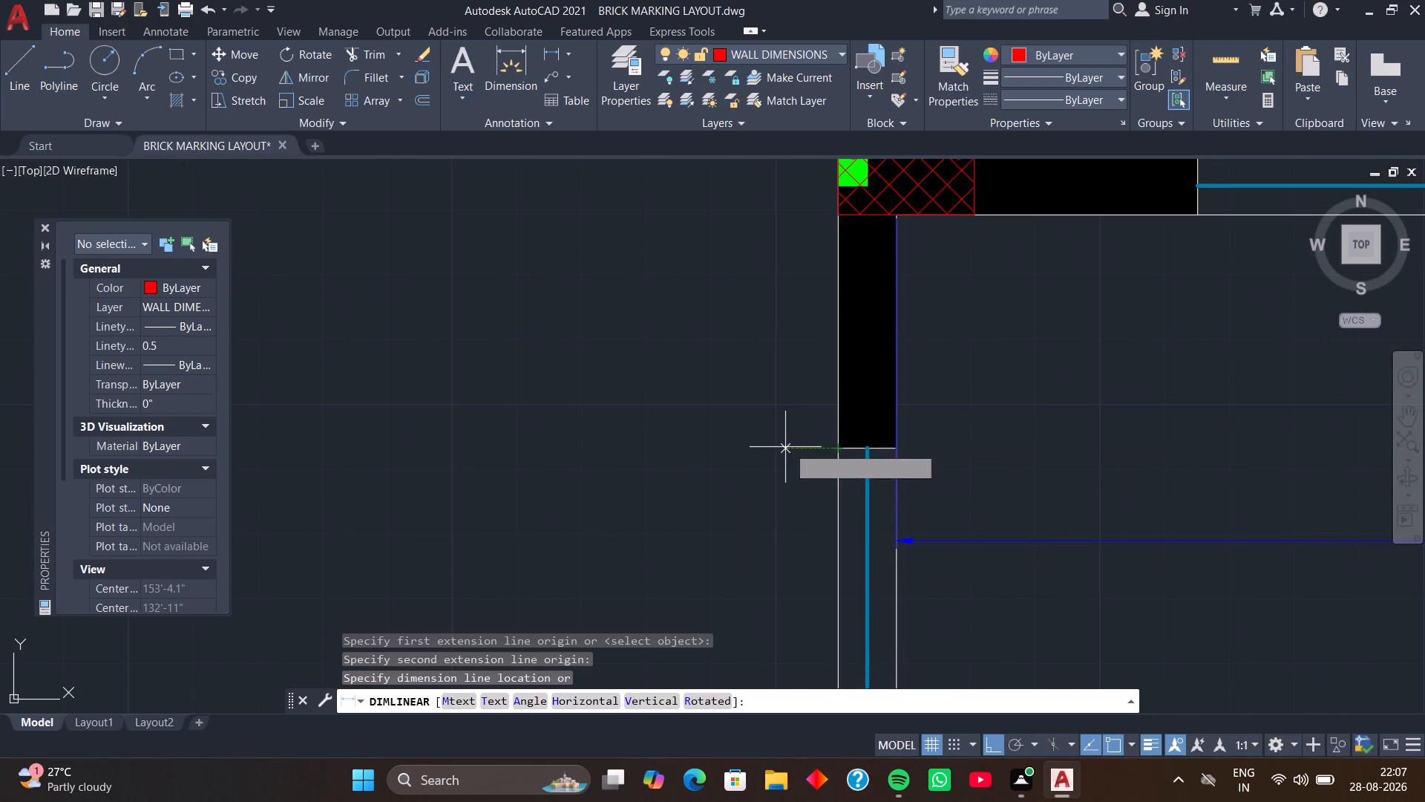
left_click(785, 447)
Dimension the black wall piece between the living hall's side window and the hatched corner column, placing it outside.
middle_click_drag(787, 428, 794, 522)
key("space")
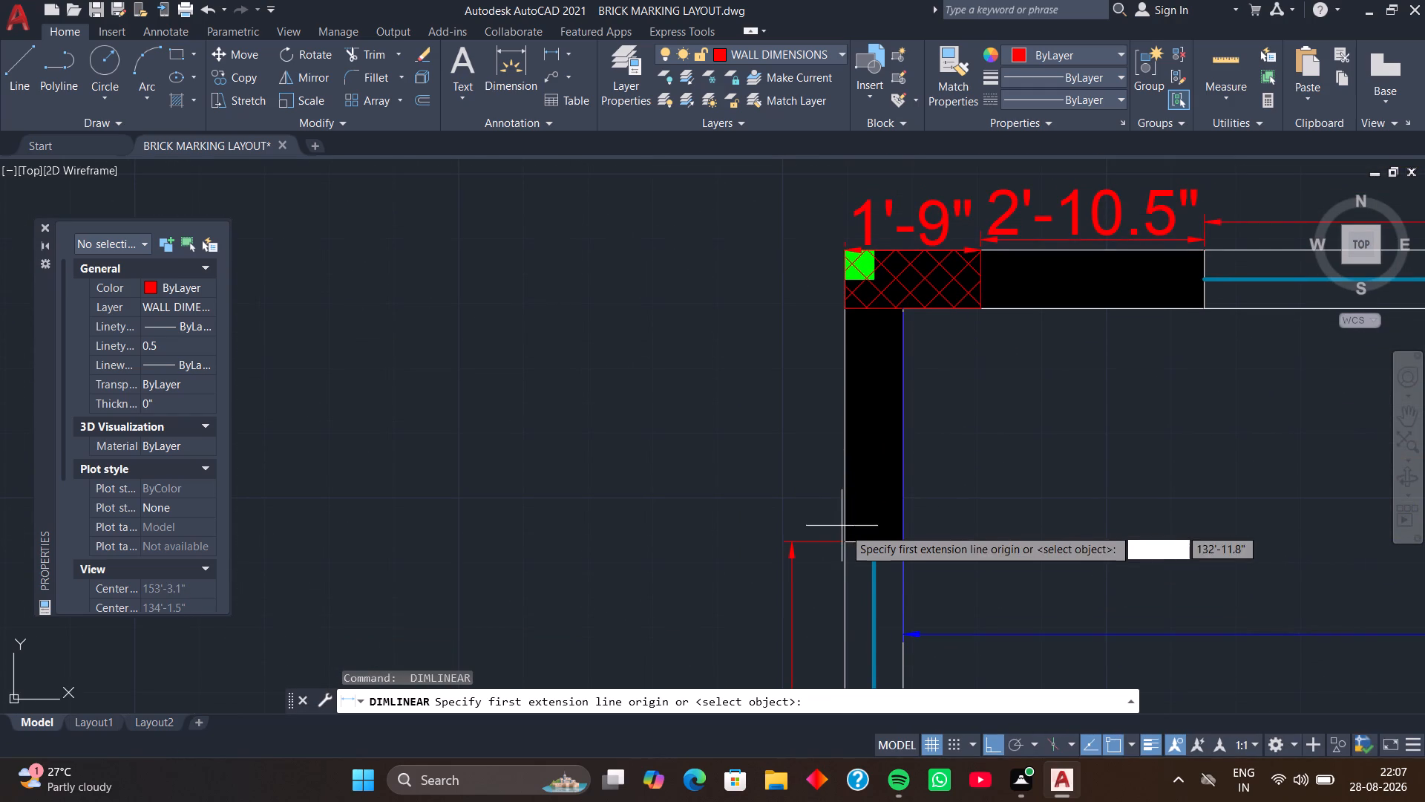
left_click(845, 542)
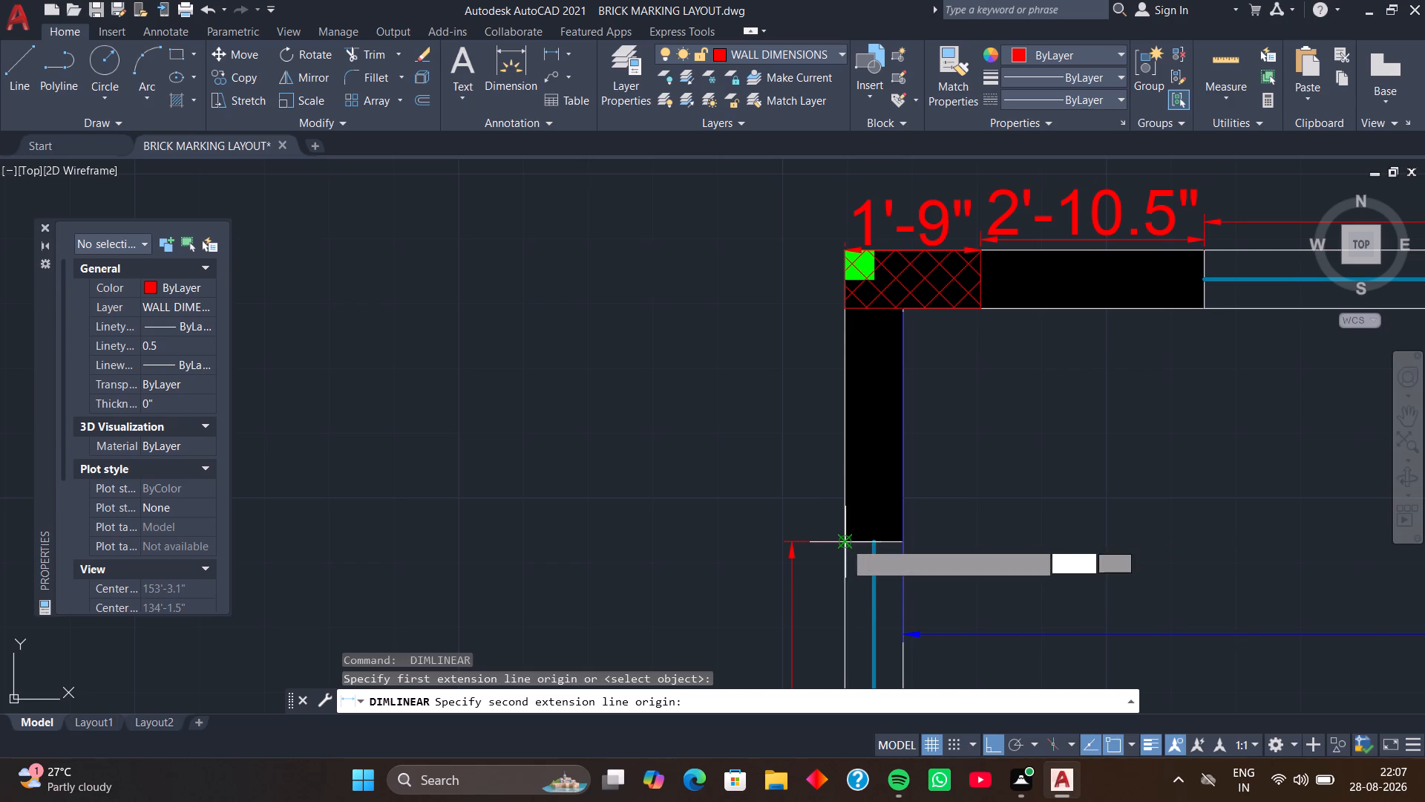
left_click(844, 309)
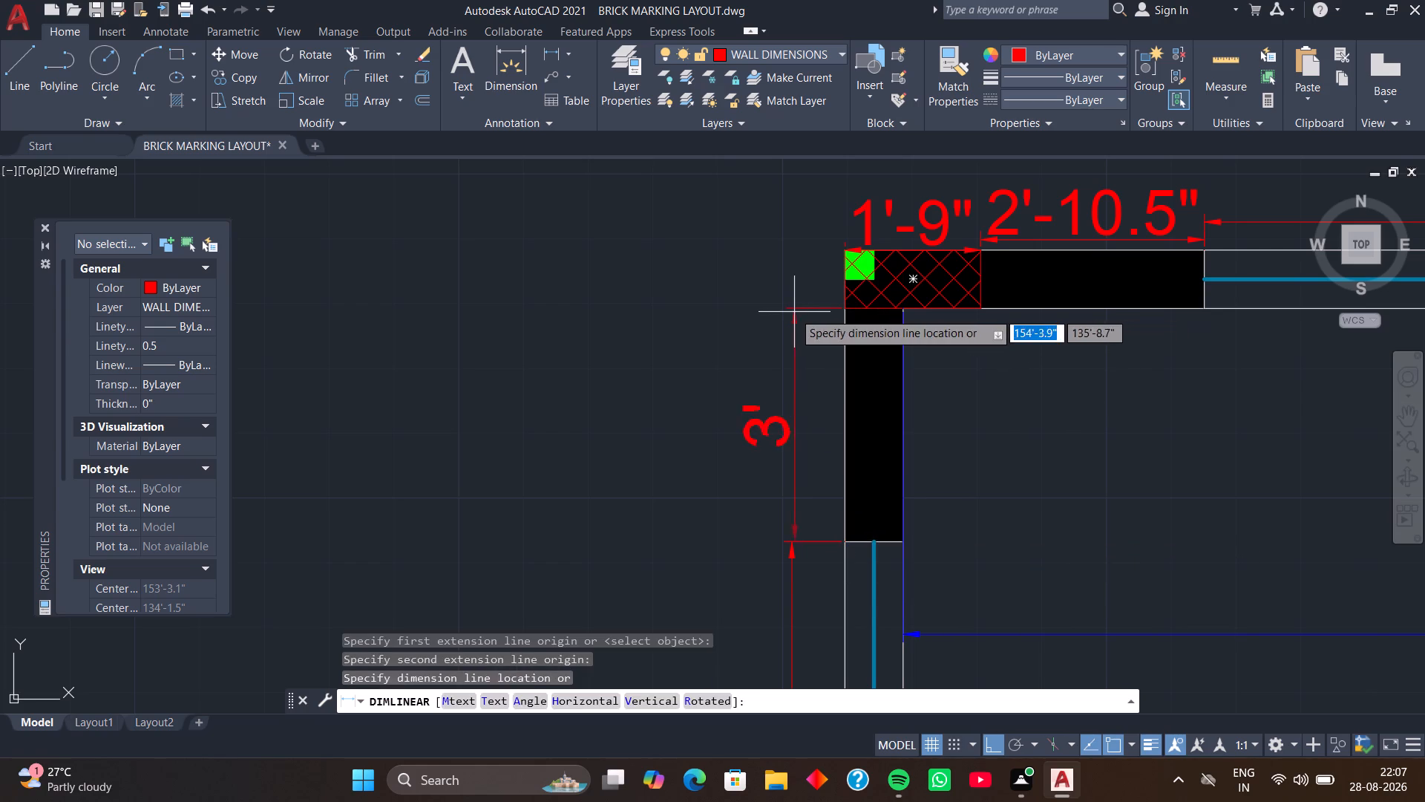
left_click(792, 312)
Check the wall dimensions around the whole floor plan for completeness.
scroll(795, 440, "down", 1)
middle_click_drag(839, 498, 816, 344)
scroll(934, 475, "down", 2)
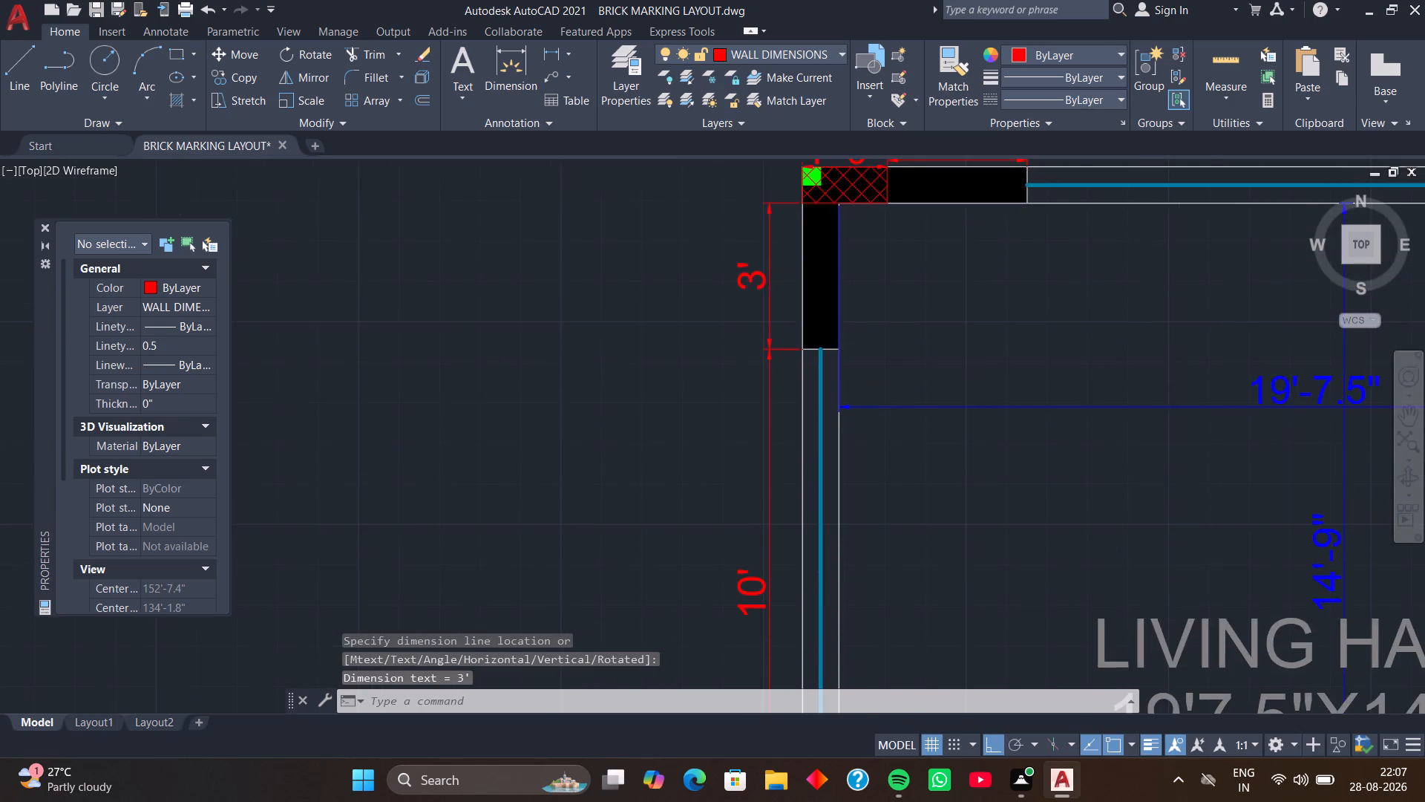
scroll(934, 475, "down", 1)
middle_click_drag(963, 529, 809, 362)
middle_click_drag(901, 504, 819, 427)
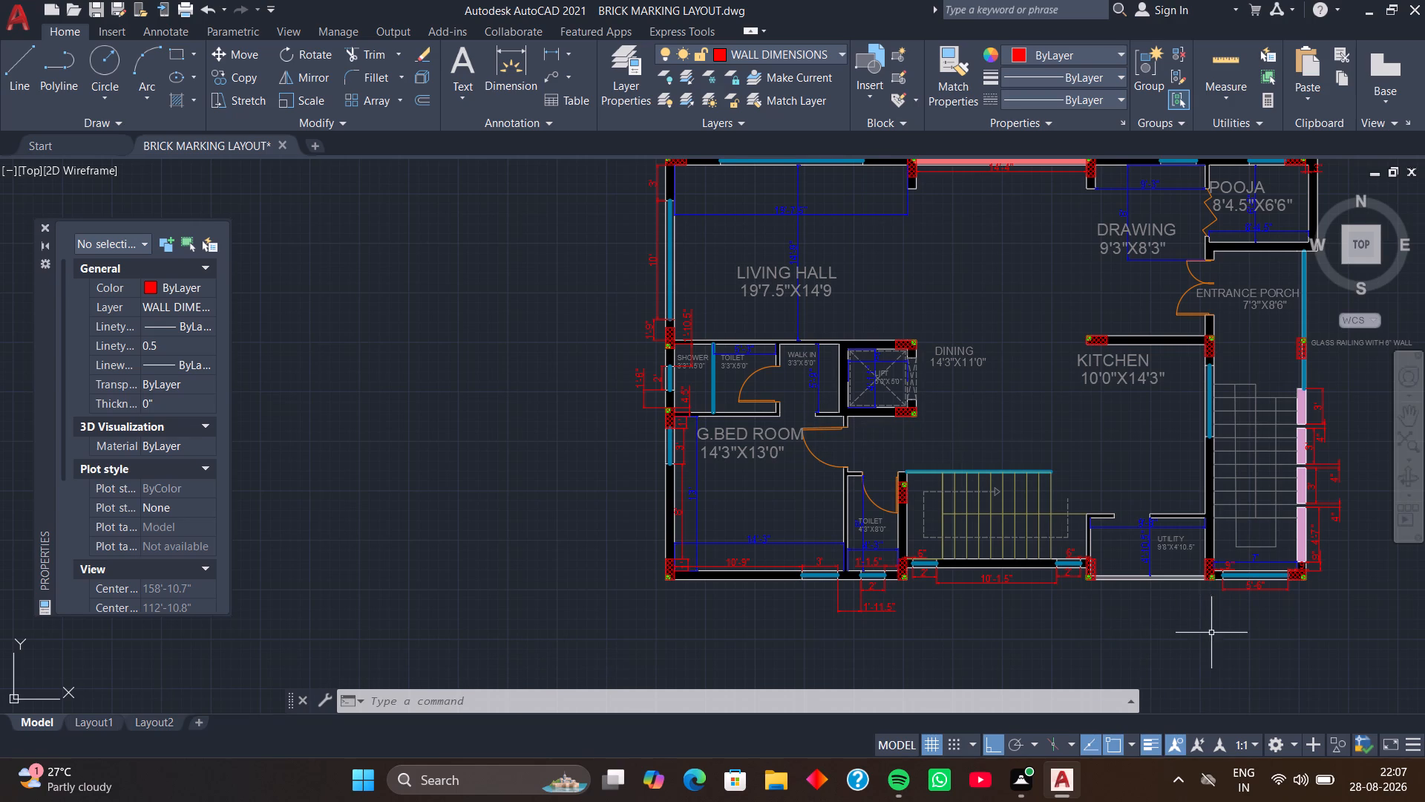
middle_click_drag(1211, 633, 1084, 634)
middle_click_drag(1053, 626, 981, 642)
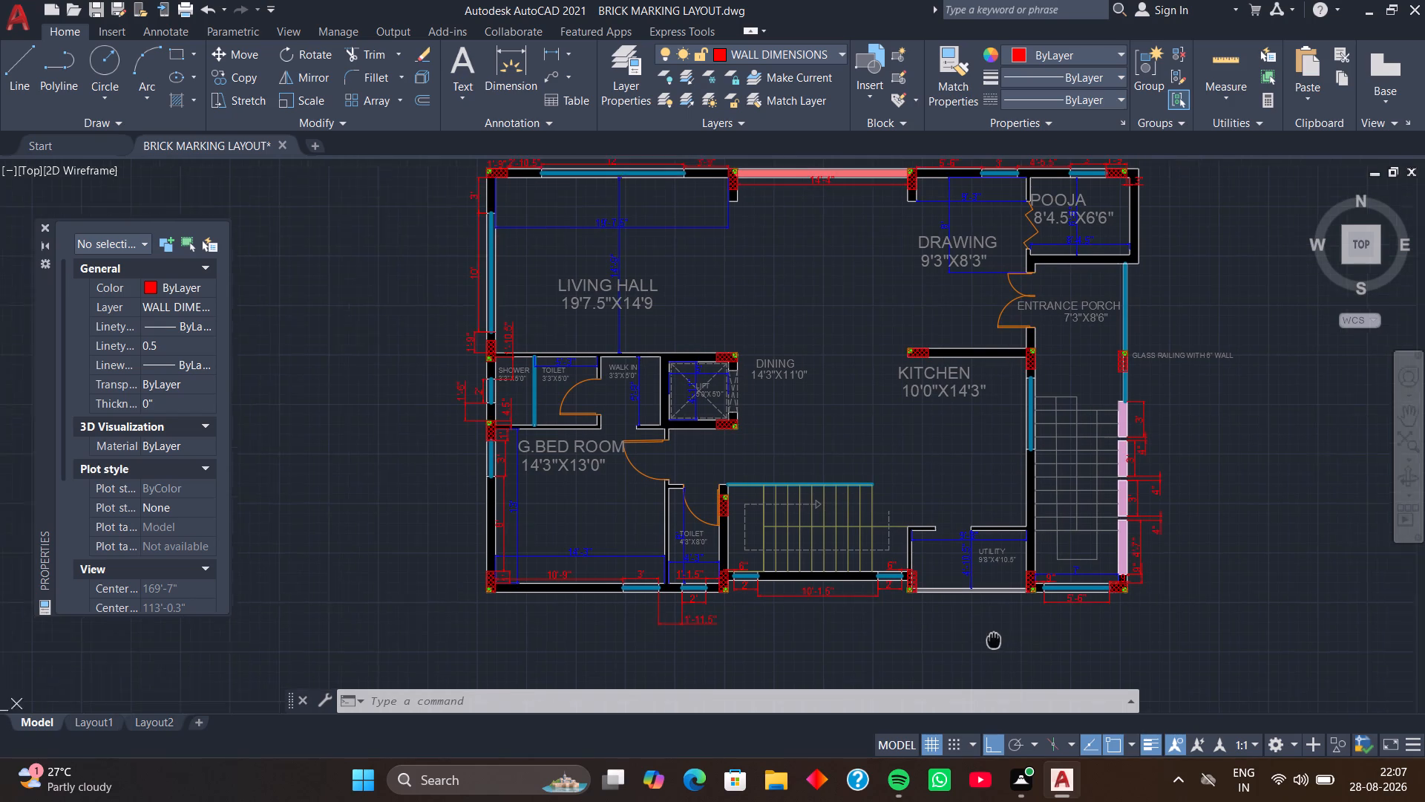
middle_click_drag(981, 642, 966, 645)
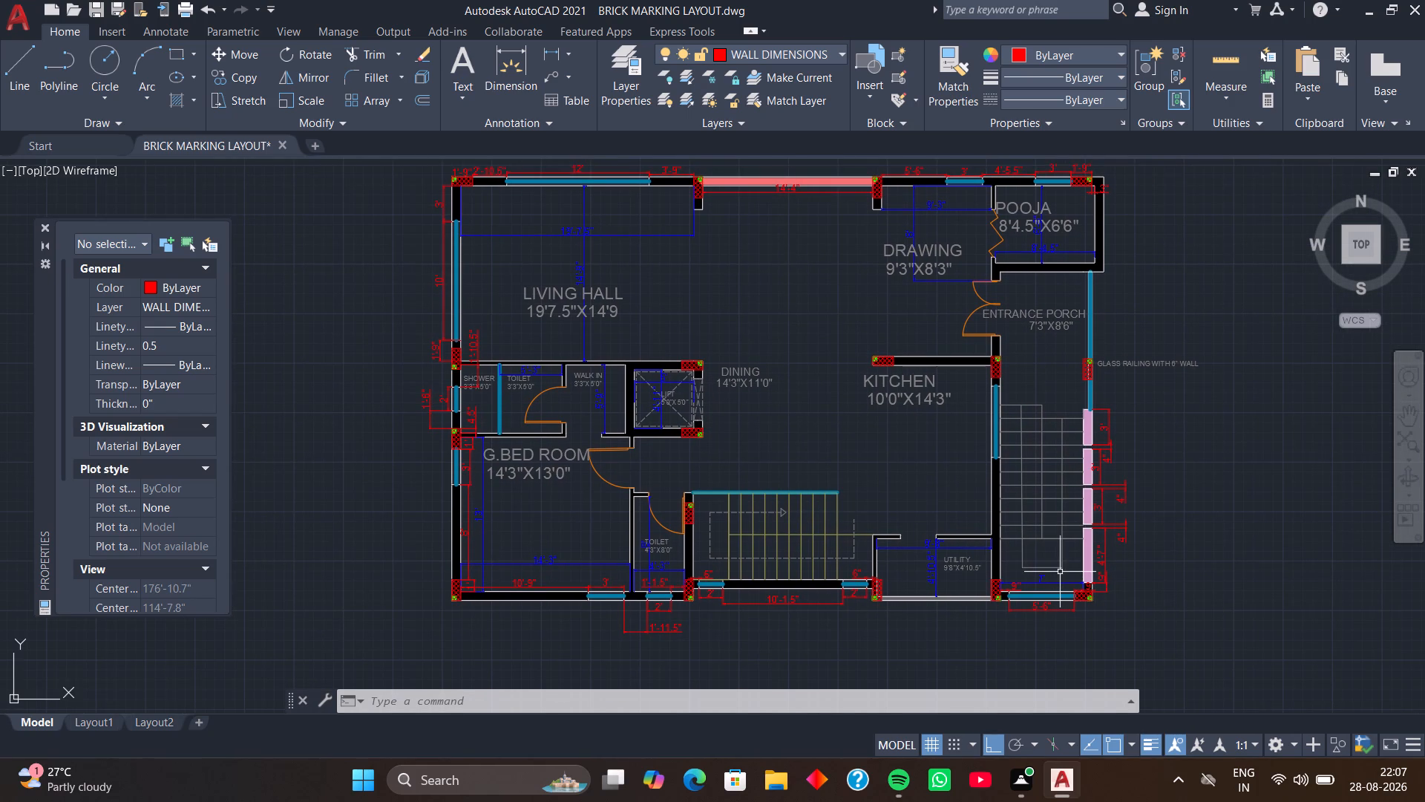
Examine the smaller floor plan above the dimensioned one, including its rooms and wall openings.
scroll(1060, 573, "down", 3)
middle_click_drag(1041, 503, 1105, 578)
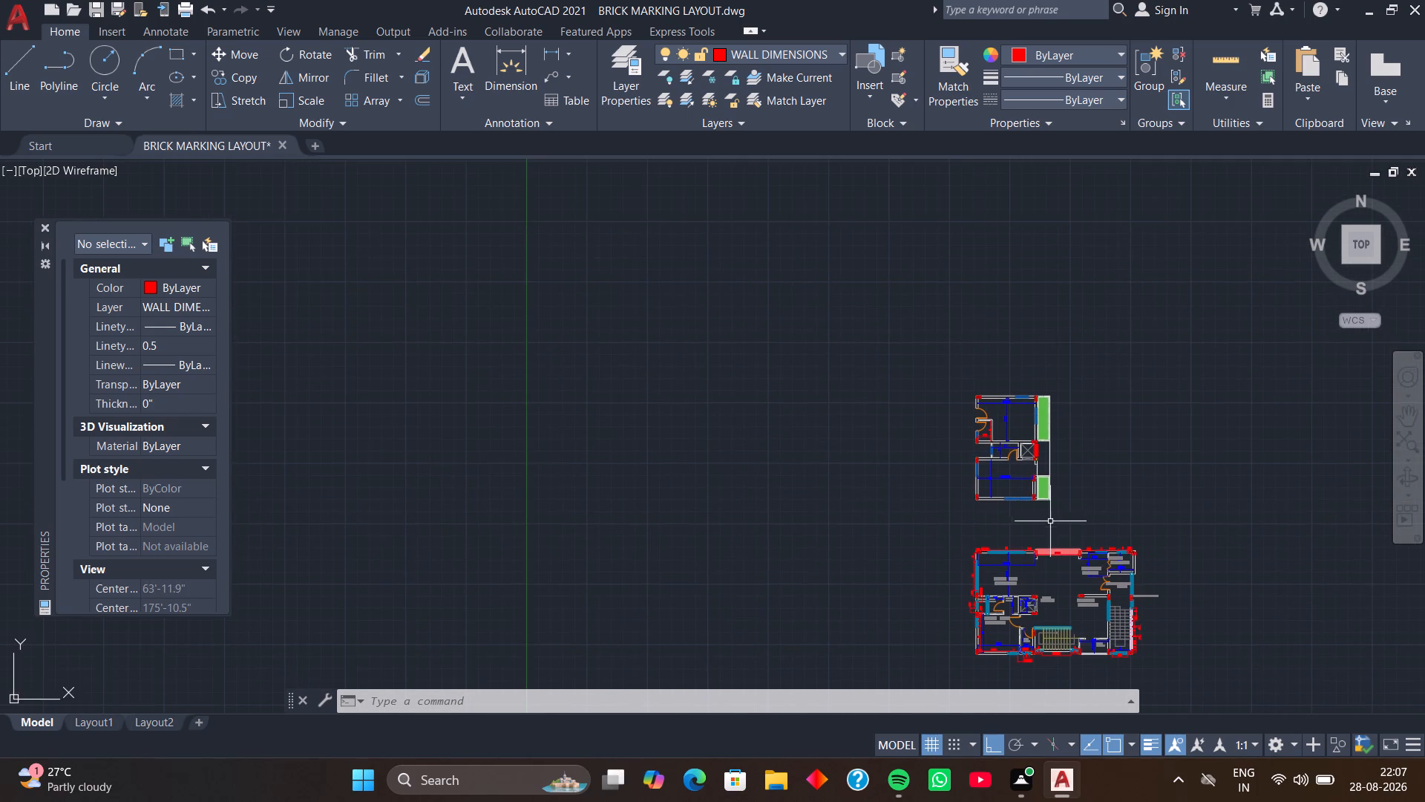
scroll(1047, 518, "up", 3)
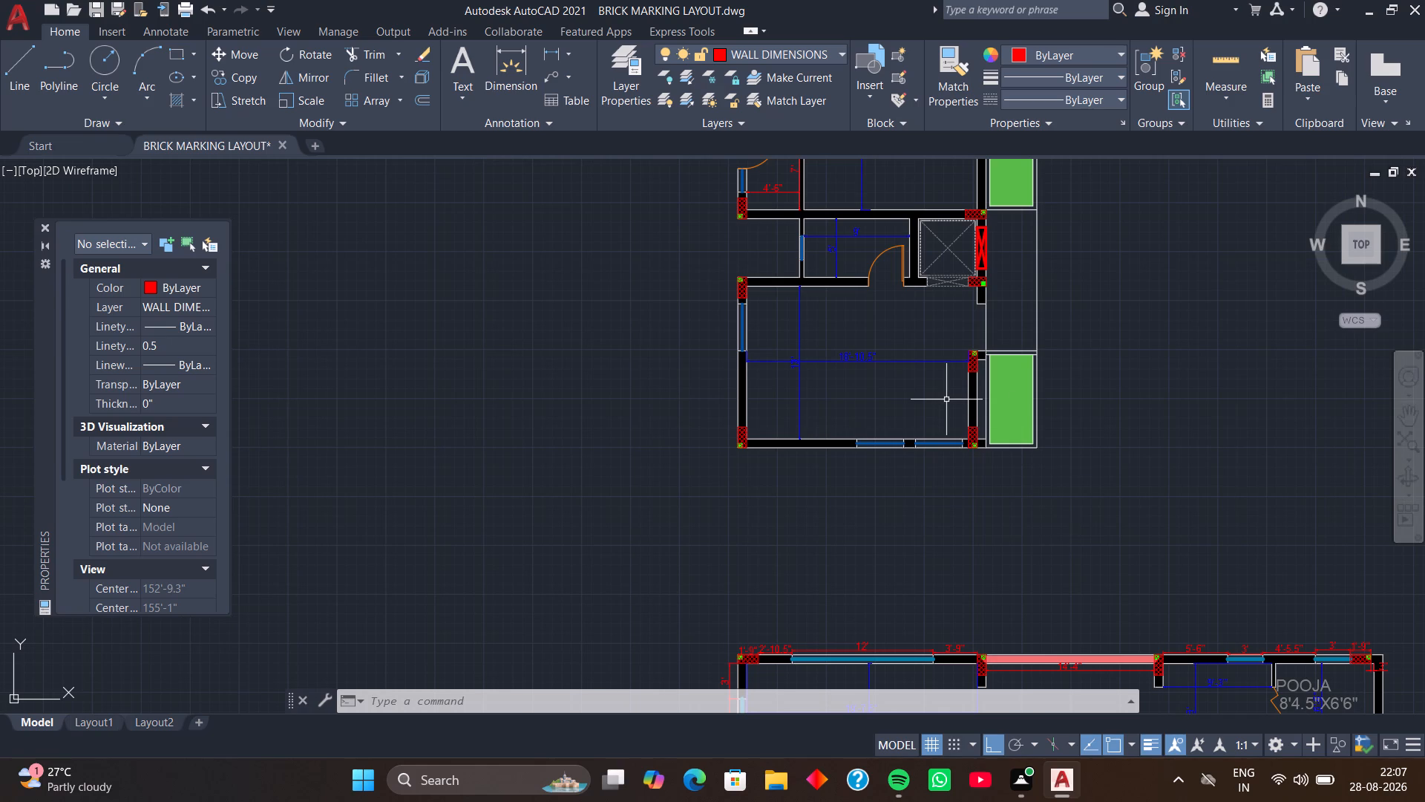
middle_click_drag(908, 390, 1005, 431)
middle_click_drag(960, 409, 1011, 453)
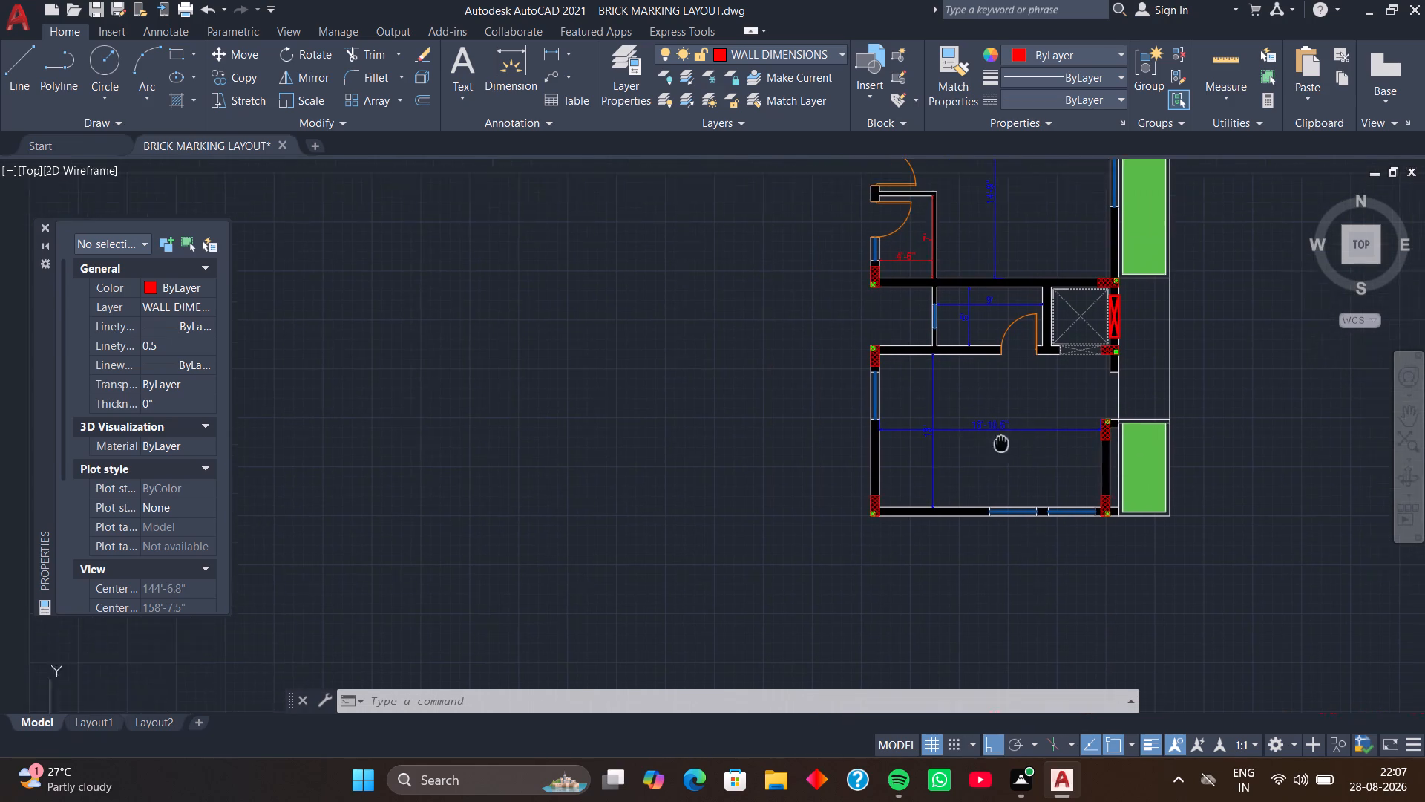
middle_click_drag(1011, 453, 1041, 499)
middle_click_drag(1003, 411, 1004, 465)
middle_click_drag(1015, 560, 983, 332)
scroll(1004, 438, "down", 2)
middle_click_drag(1031, 486, 985, 370)
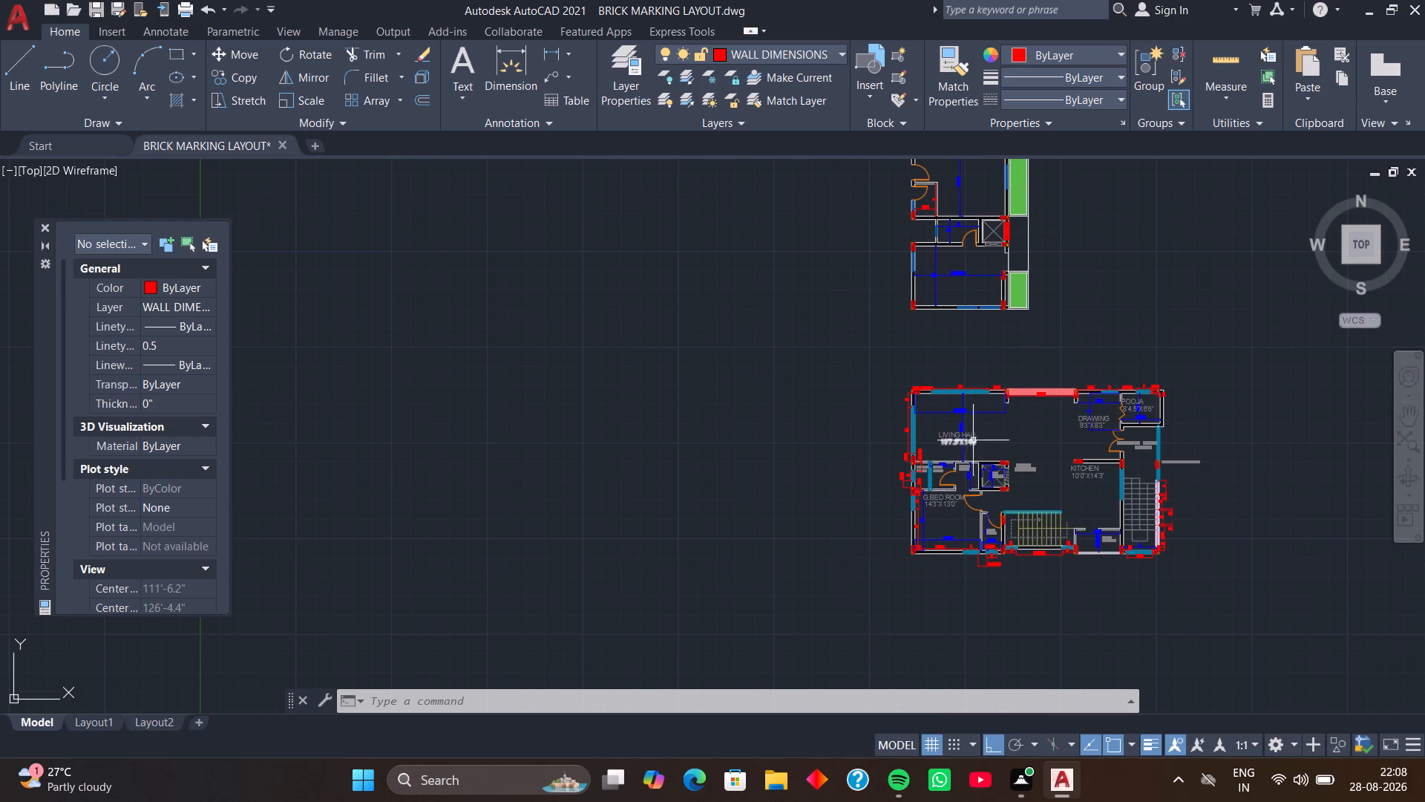
Copy the LIVING HALL label and its 19'7.5"X14'9 size text into the smaller plan's upper room, using Multiple mode with ortho off.
scroll(964, 441, "up", 2)
left_click(967, 431)
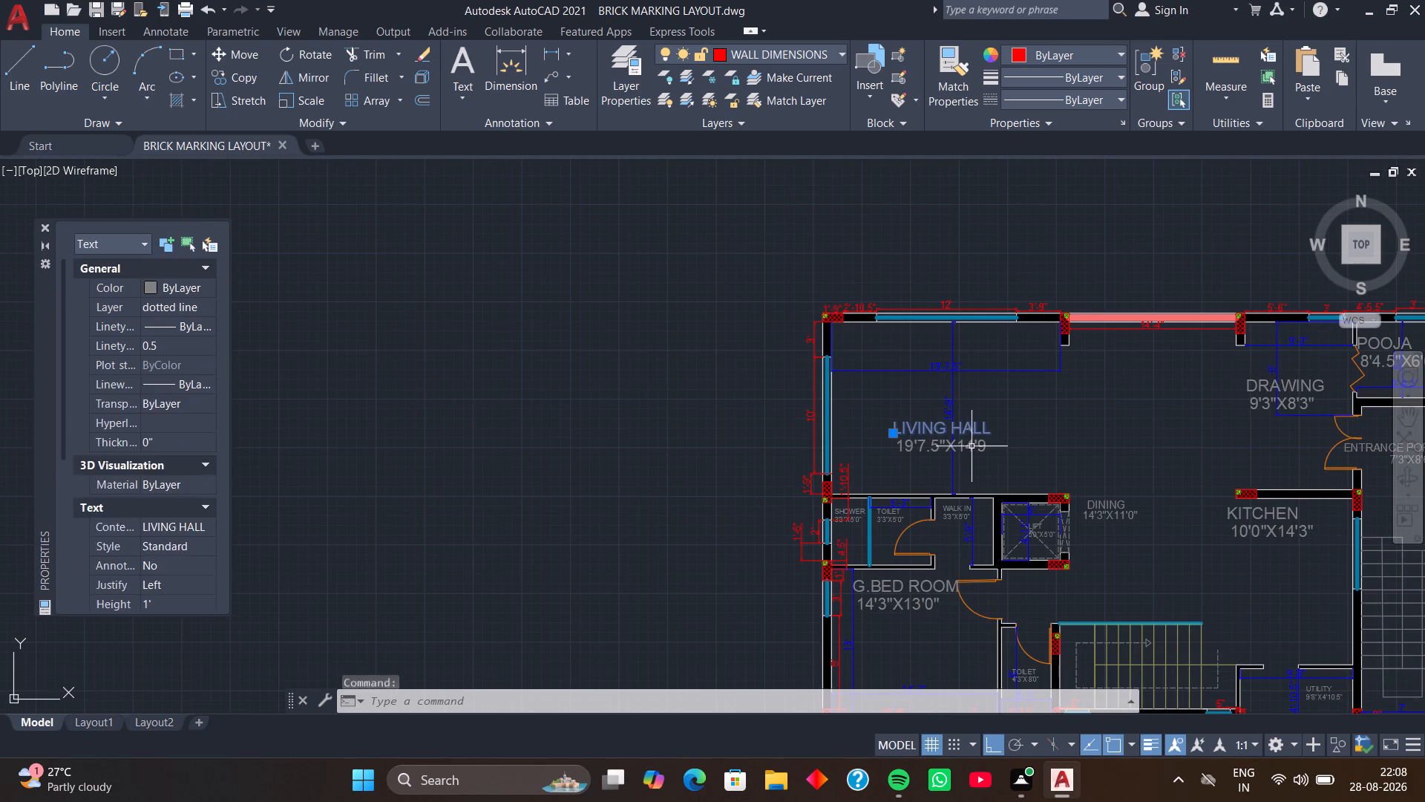
left_click(972, 446)
key("c")
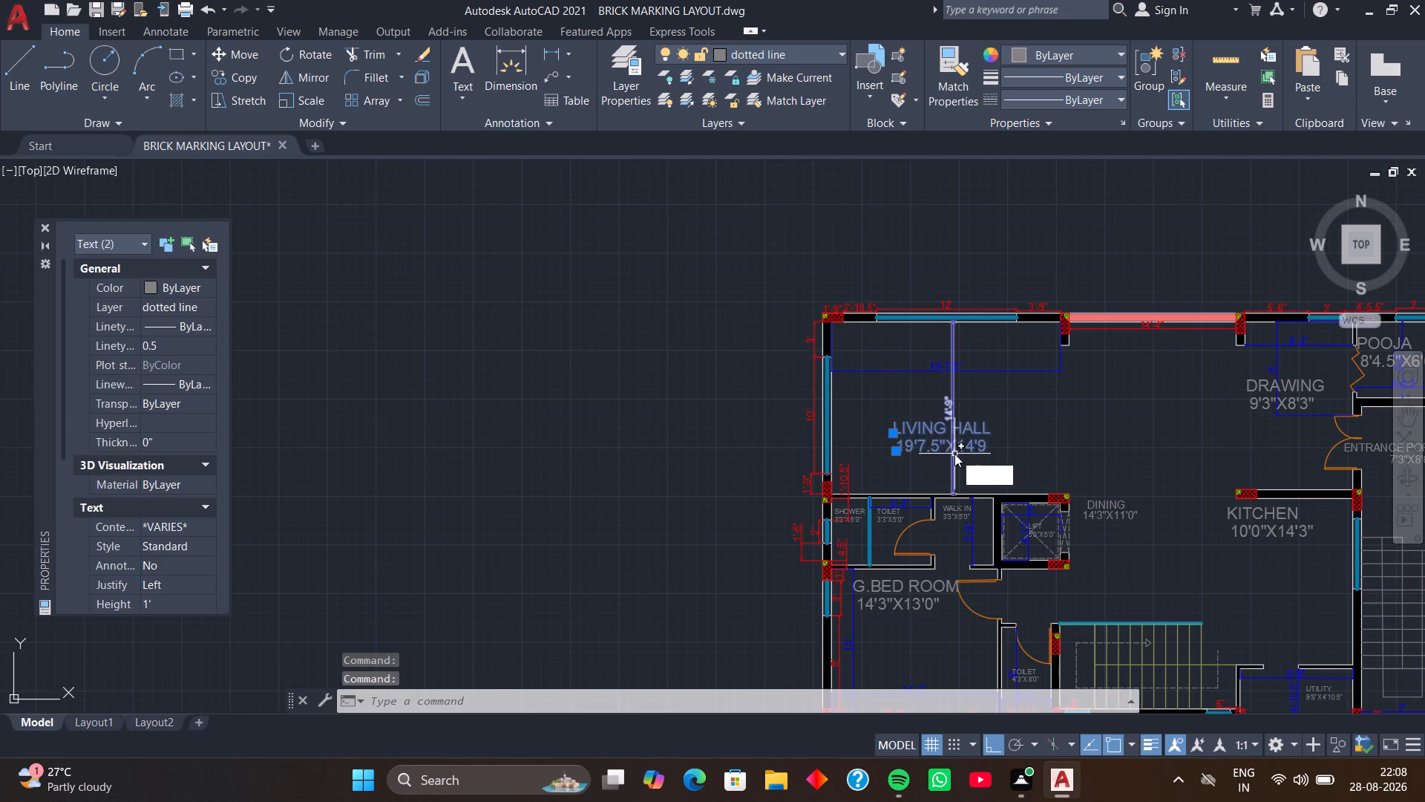
key("o")
key("space")
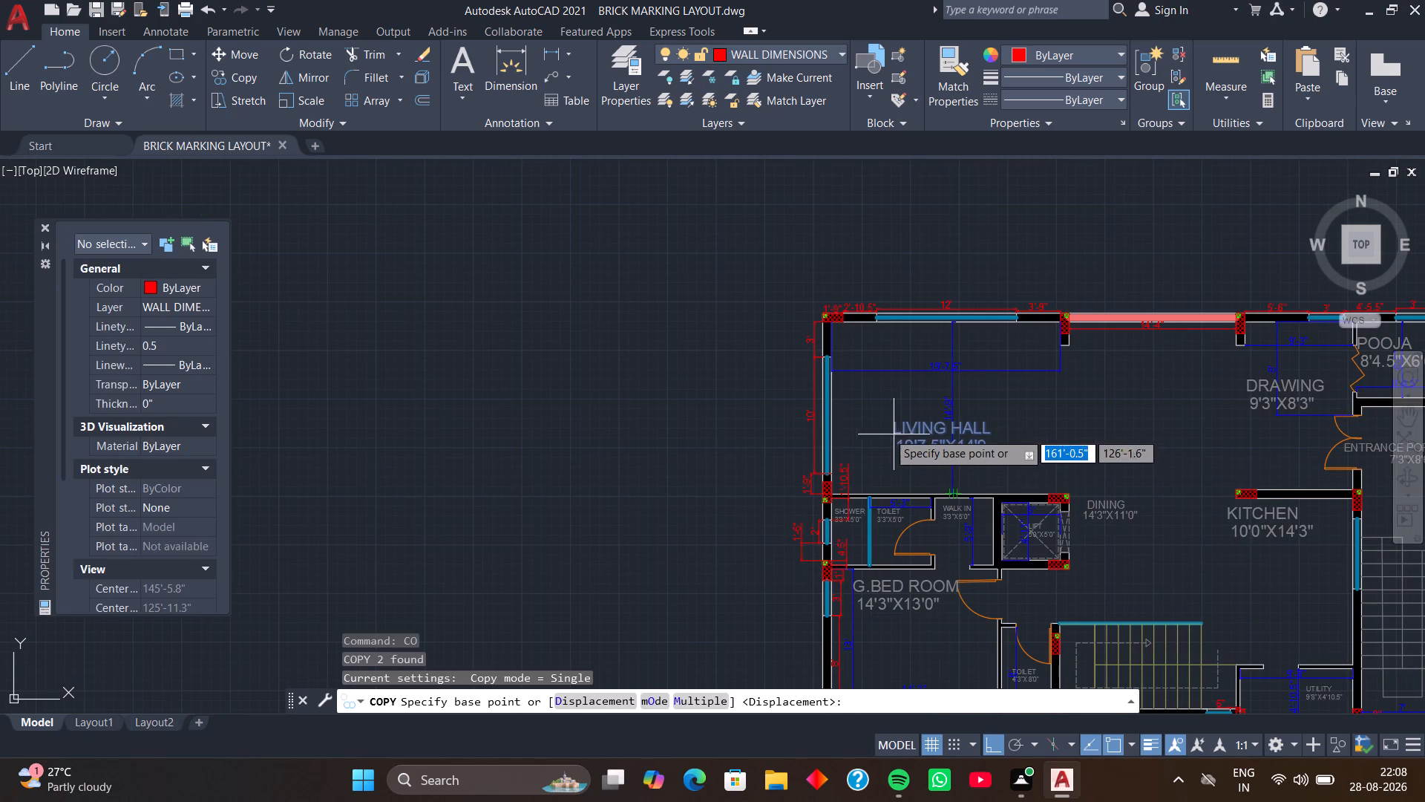
left_click(713, 700)
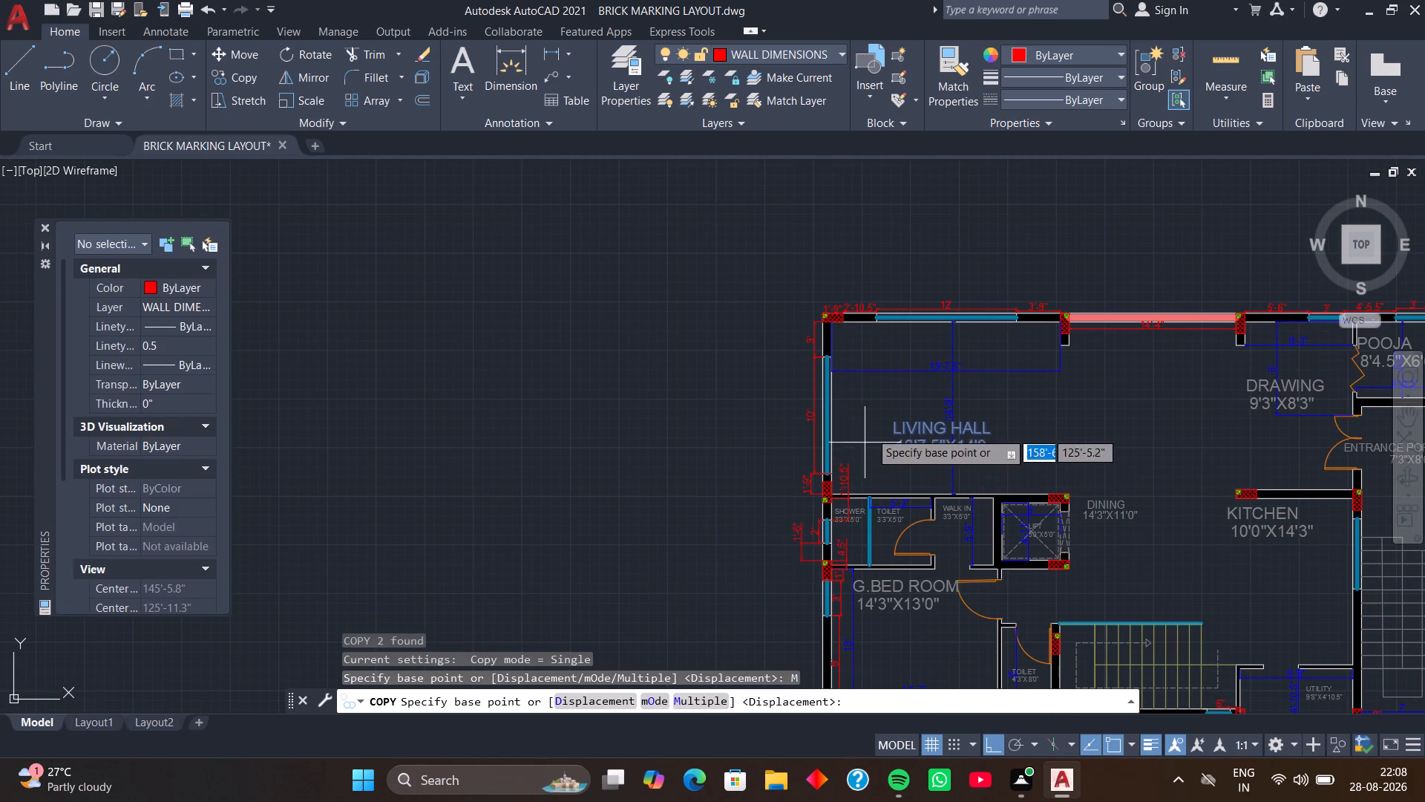
left_click(894, 433)
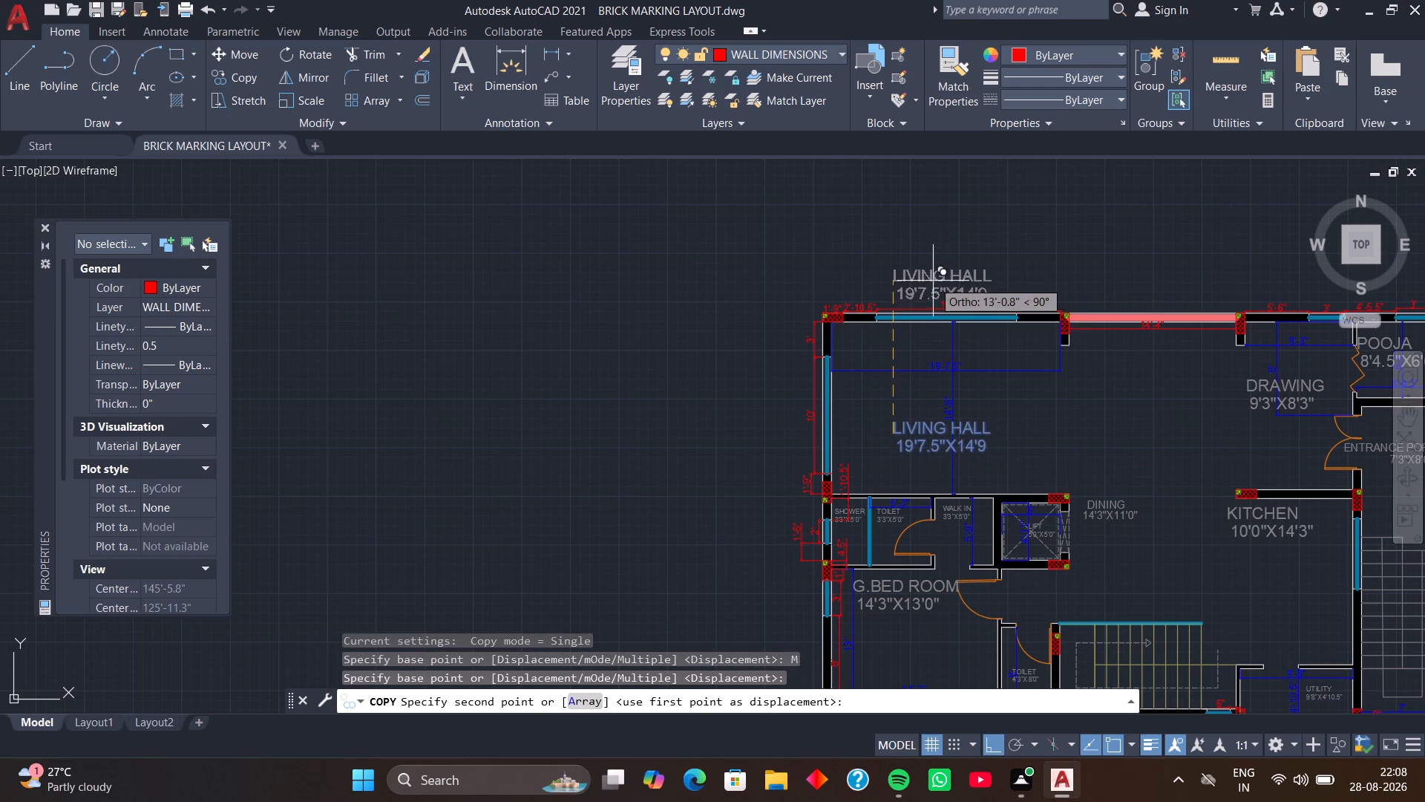
scroll(949, 276, "down", 2)
middle_click_drag(949, 276, 769, 607)
key("F8")
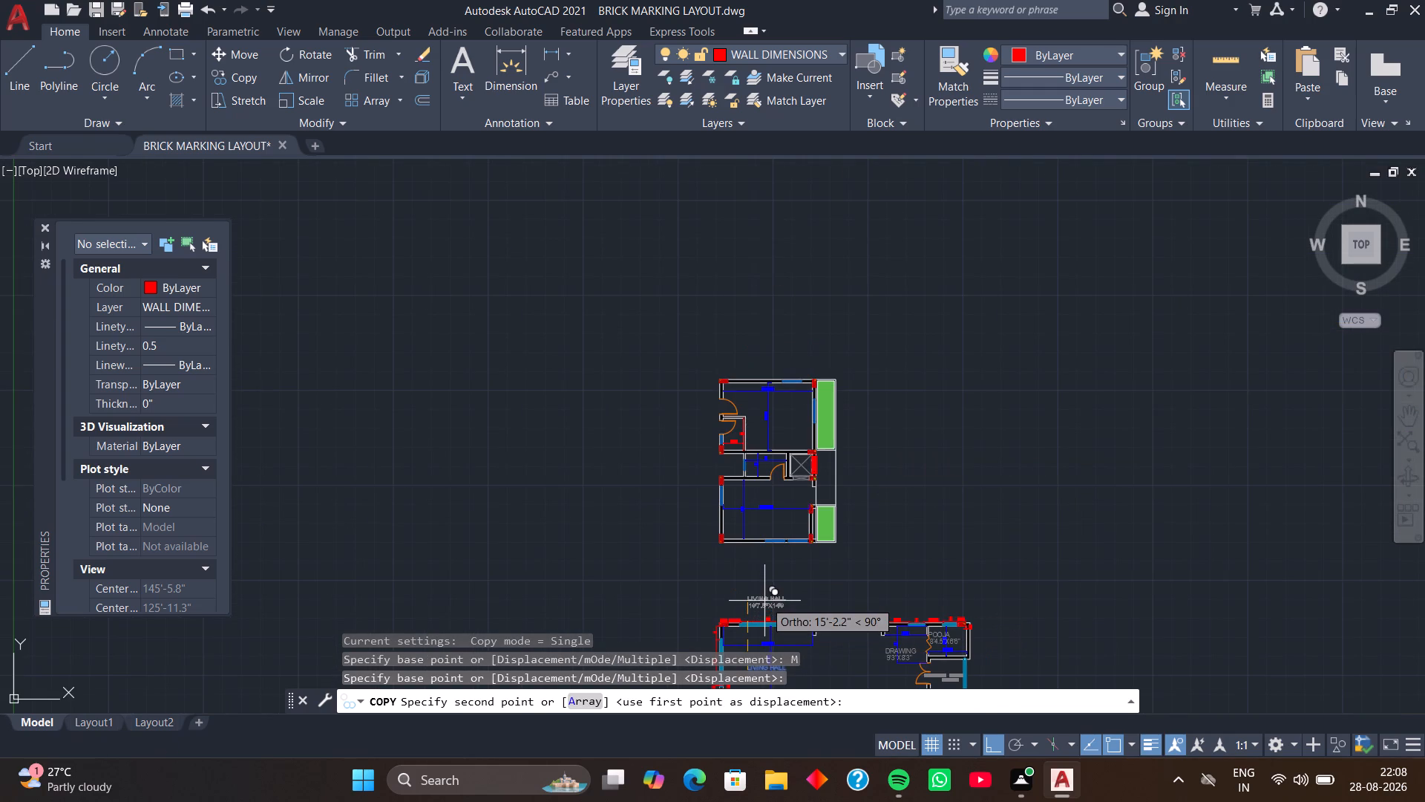
scroll(742, 409, "up", 6)
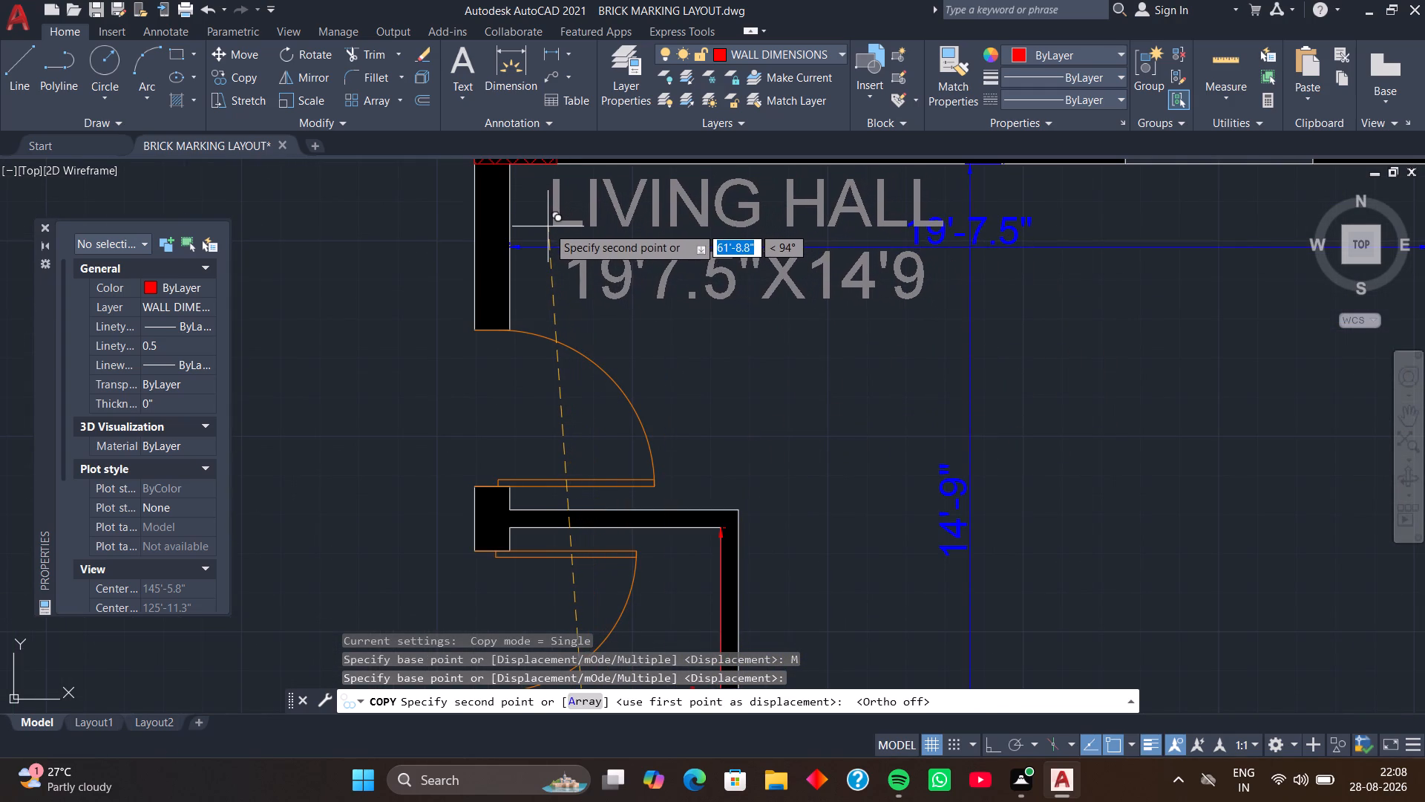
left_click(548, 226)
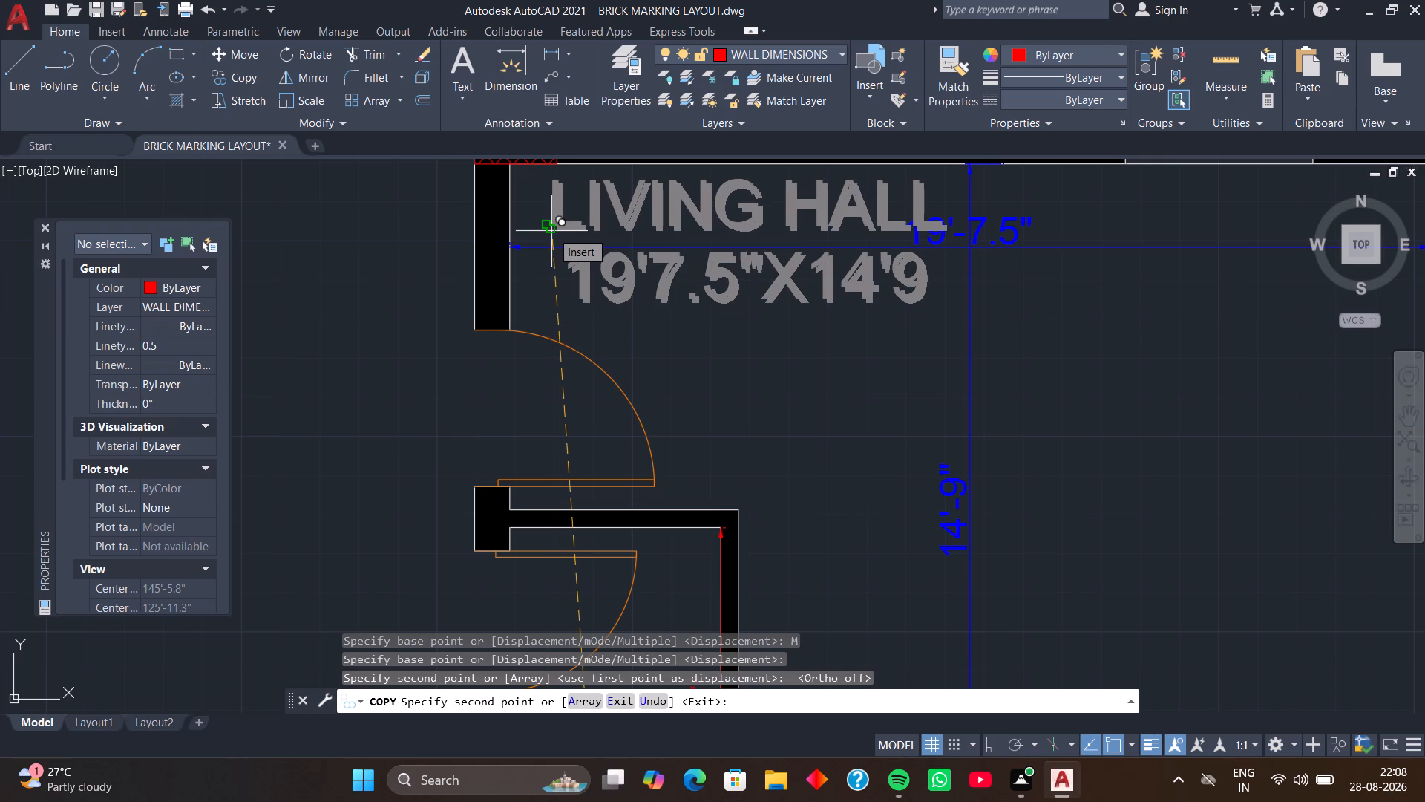
scroll(778, 316, "down", 2)
middle_click_drag(851, 390, 812, 250)
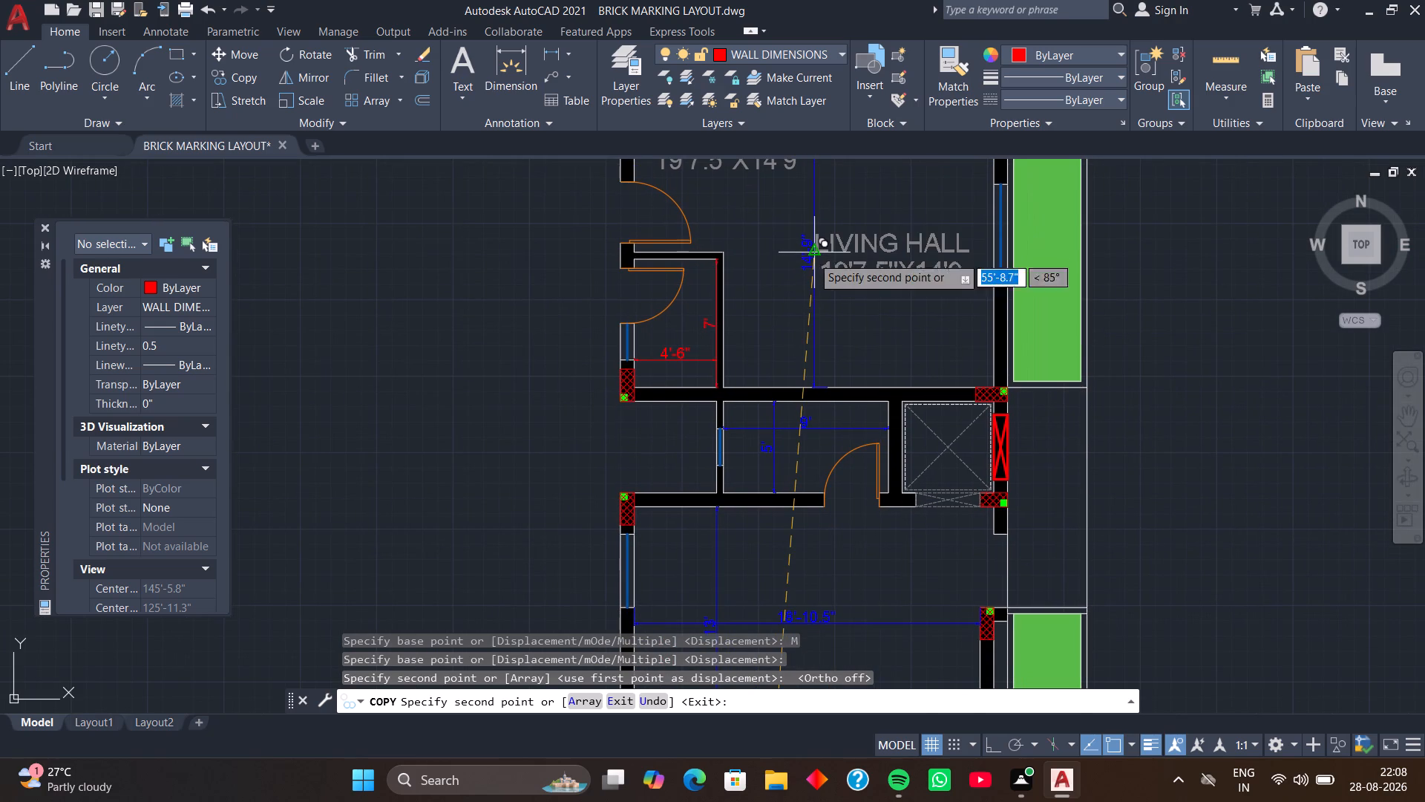
key("space")
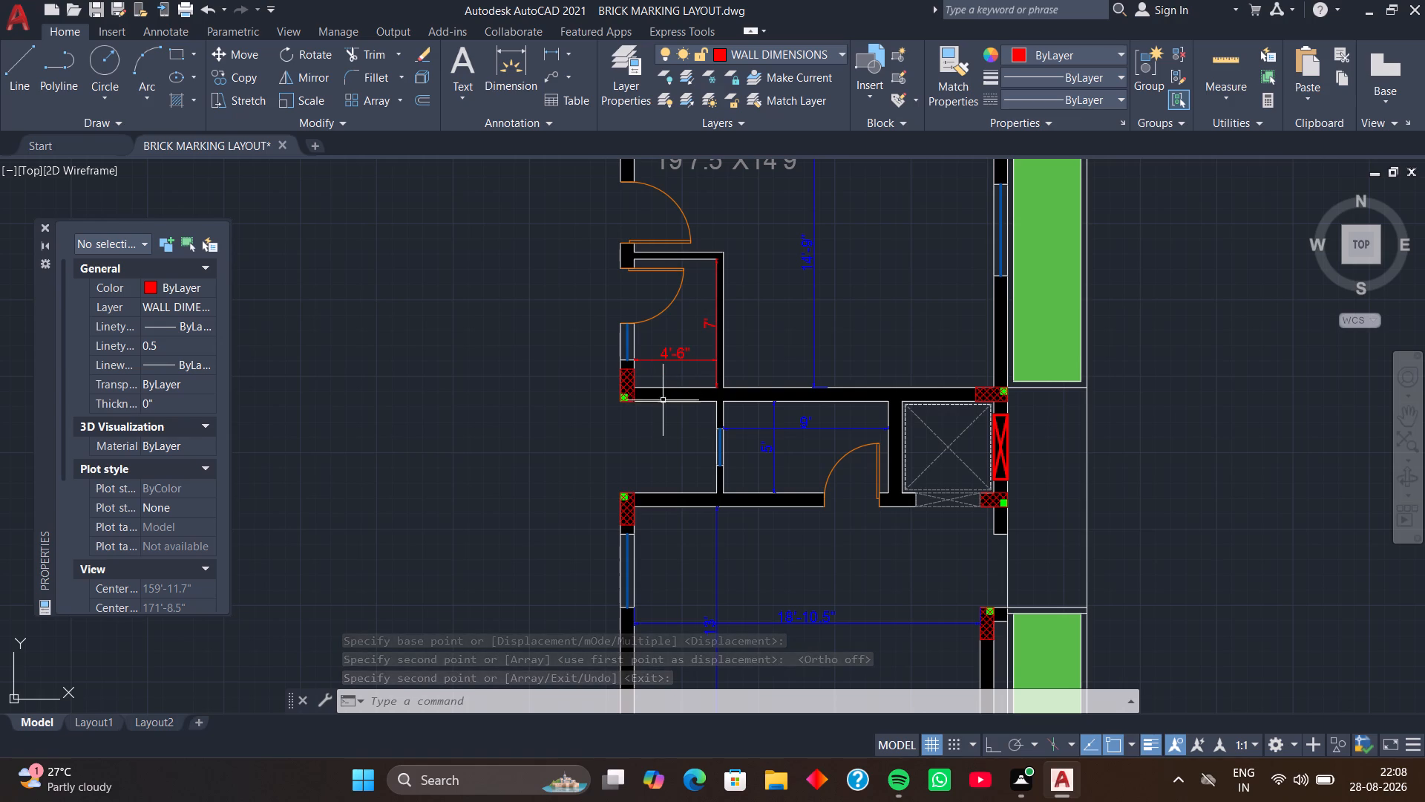
Copy the TOILET label and its 3'3"X5'0" size text in Multiple mode into the smaller plan's 4'-6" wide room.
middle_click_drag(679, 447, 710, 260)
middle_click_drag(728, 440, 712, 347)
scroll(710, 362, "down", 2)
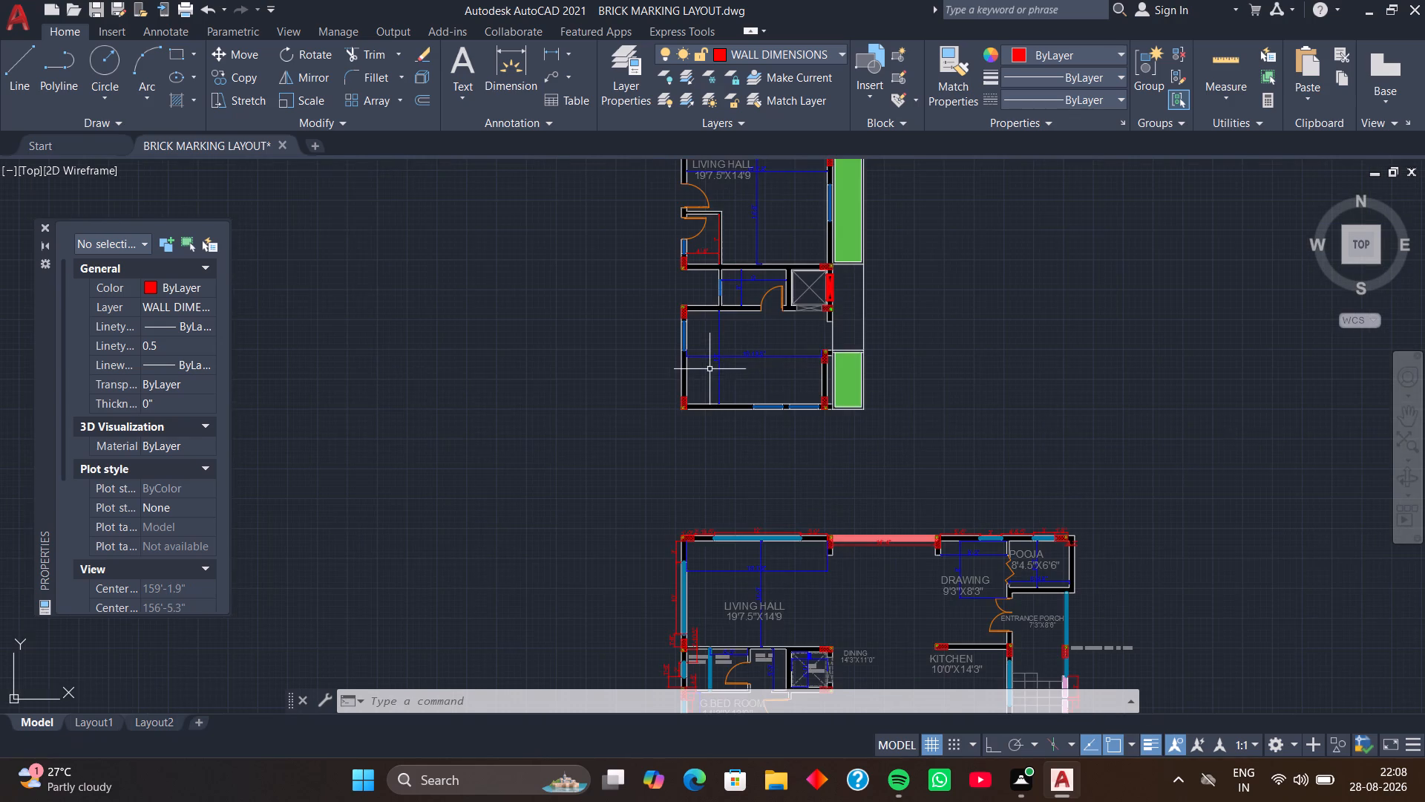
middle_click_drag(736, 535, 723, 358)
middle_click_drag(750, 486, 744, 392)
scroll(691, 405, "up", 1)
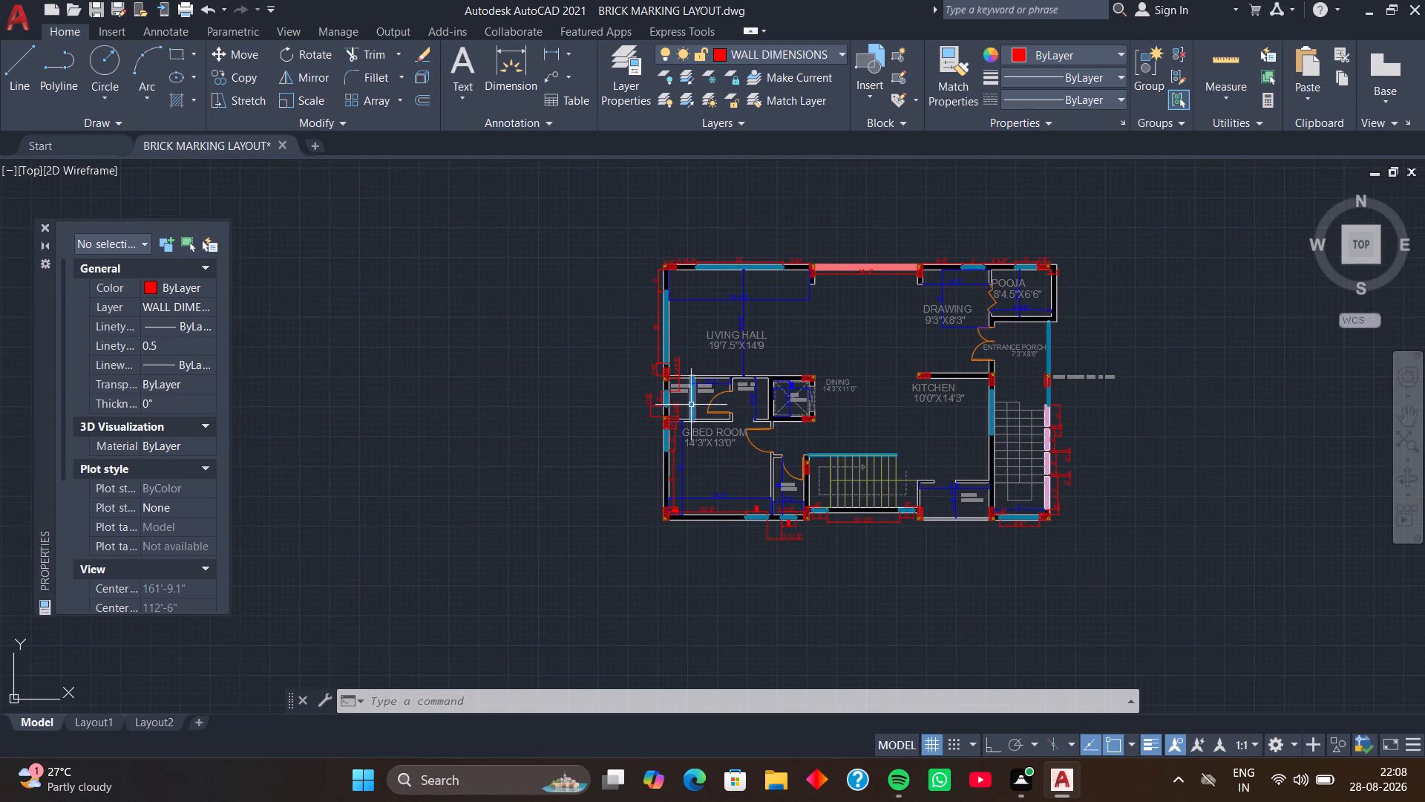
scroll(691, 405, "up", 2)
left_click(721, 325)
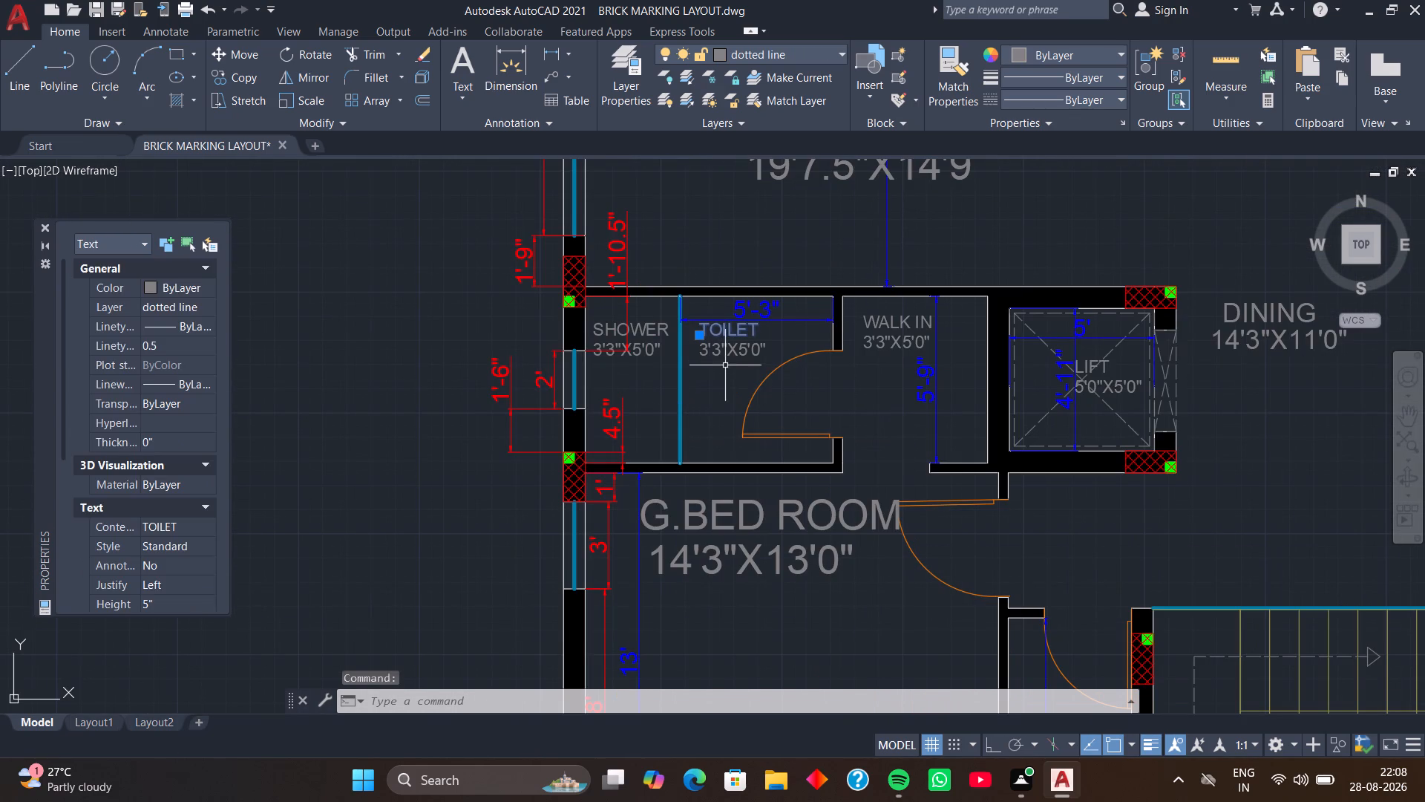
left_click(725, 351)
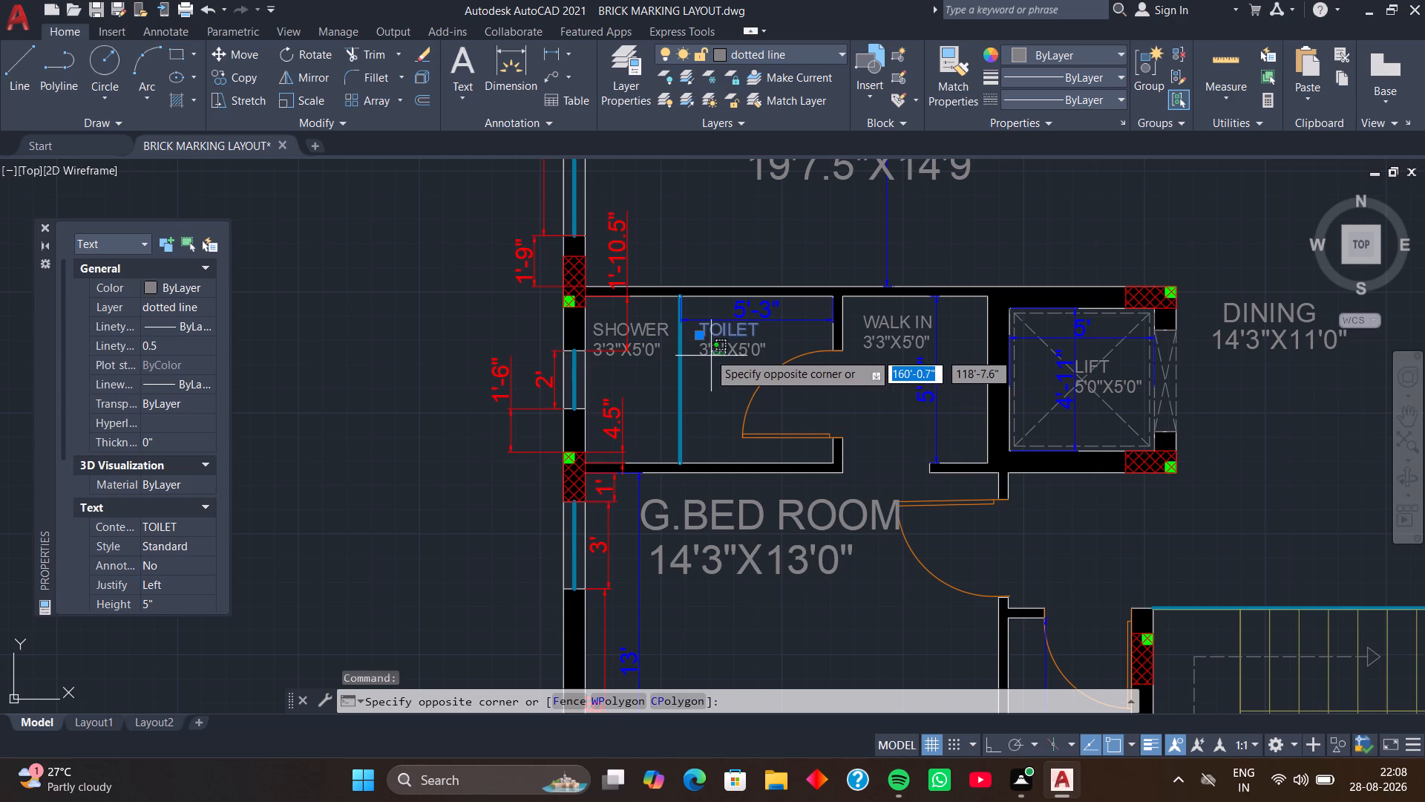
left_click(709, 353)
key("c")
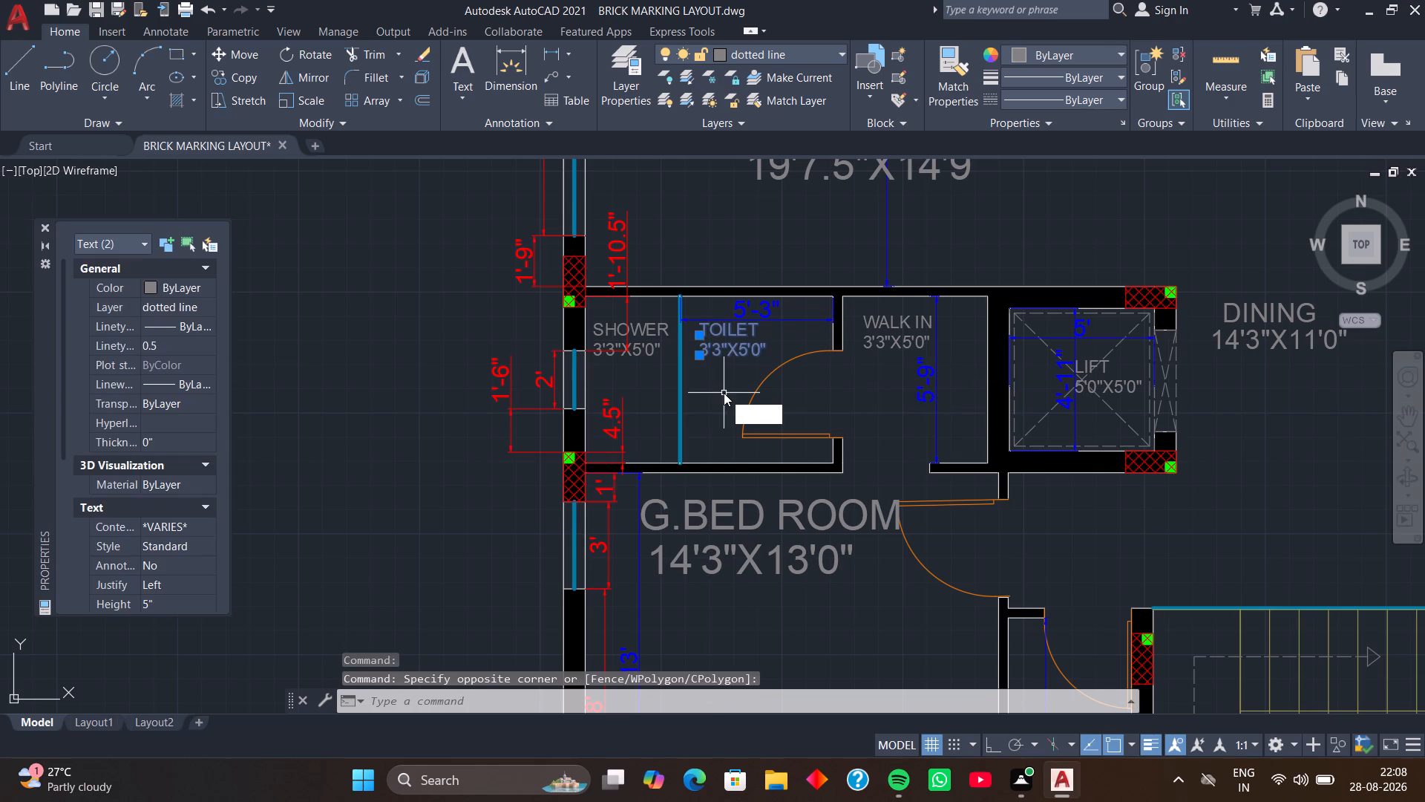
key("o")
key("space")
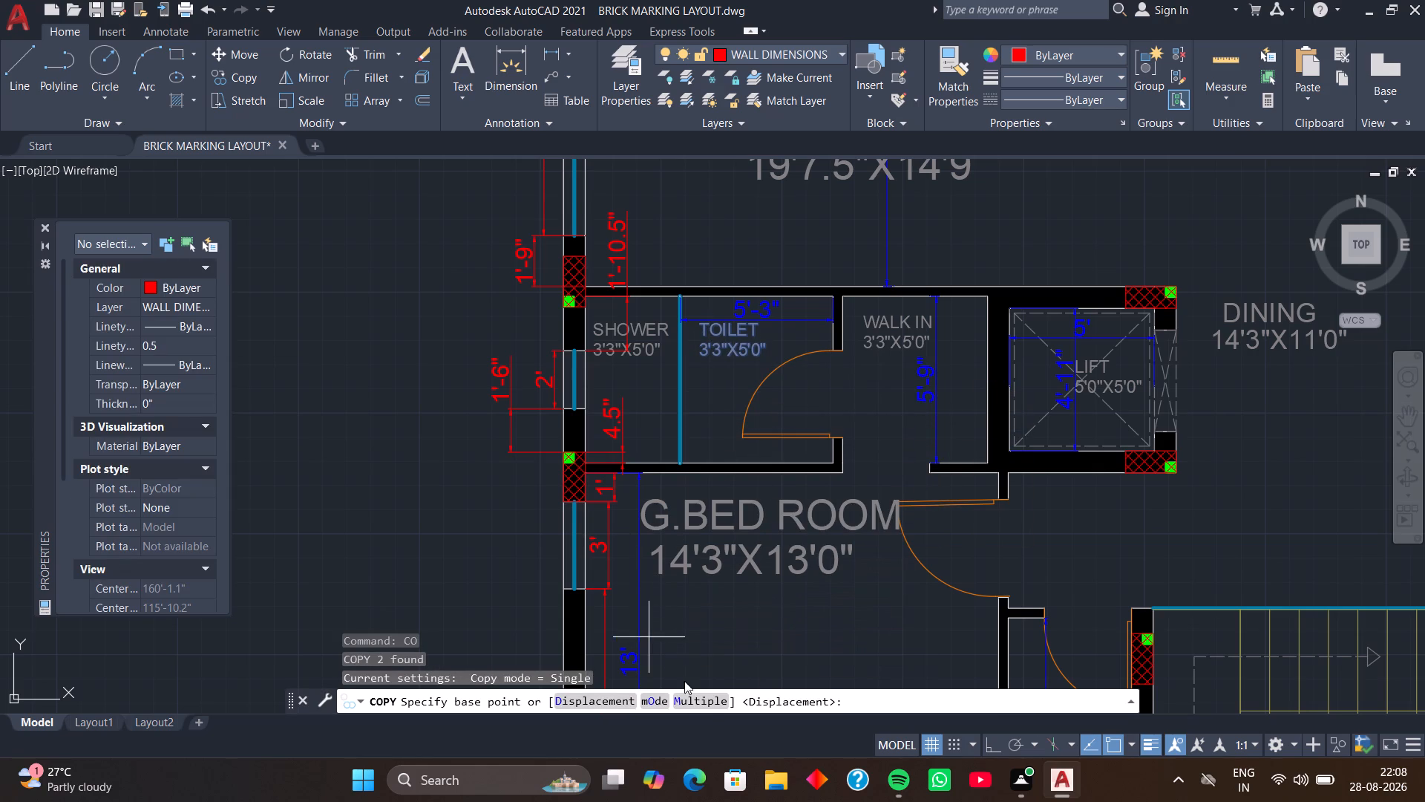
left_click(707, 708)
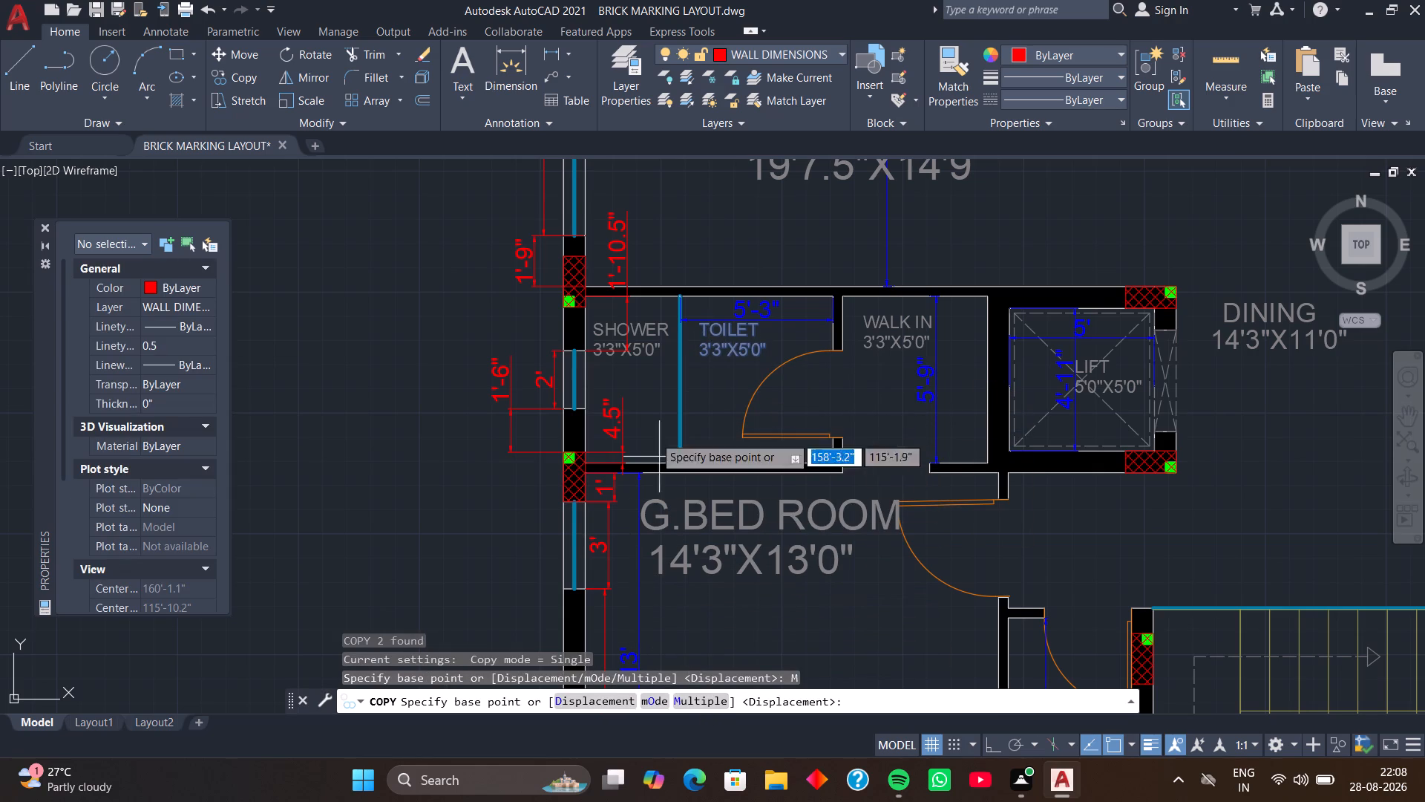
left_click(707, 327)
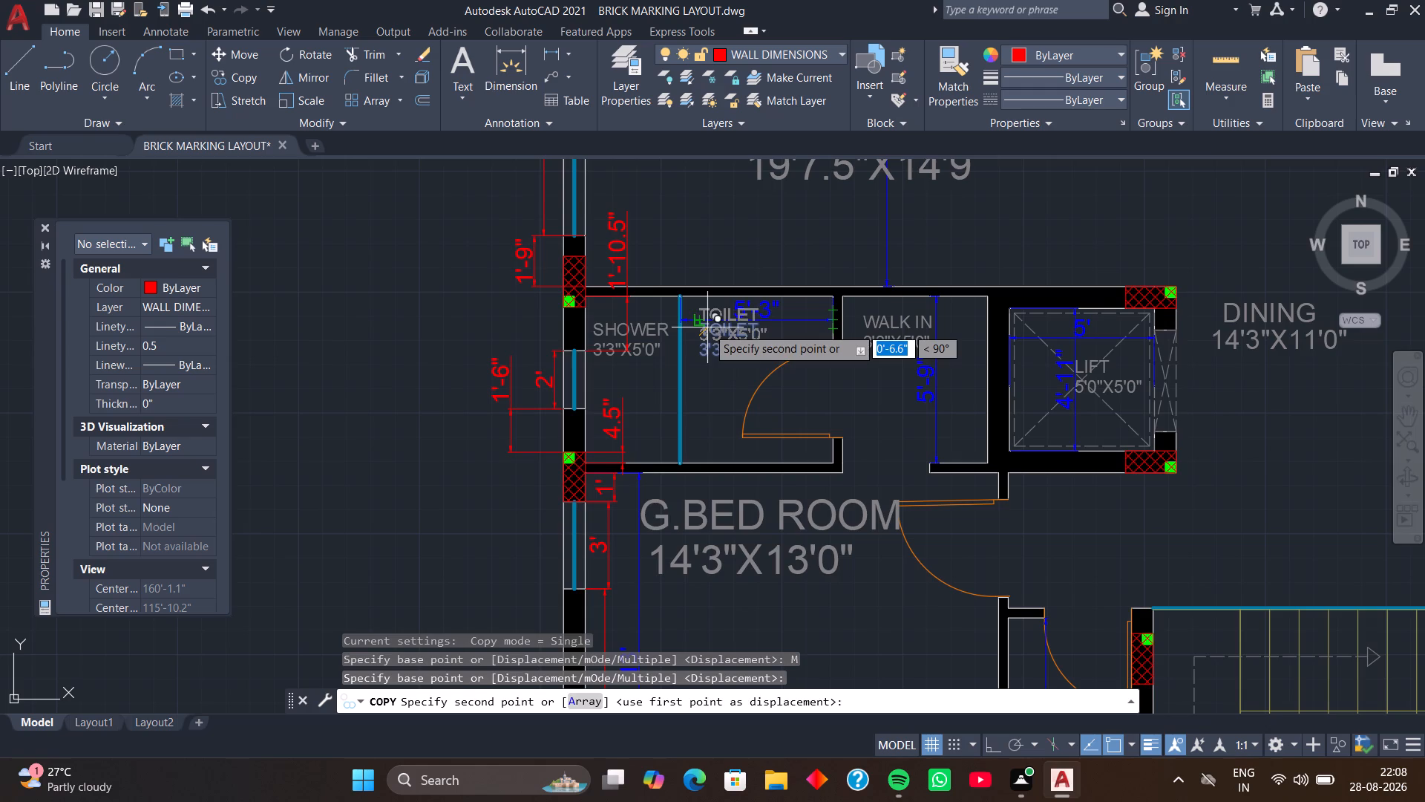
scroll(782, 202, "down", 2)
middle_click_drag(782, 202, 734, 584)
middle_click_drag(770, 341, 768, 401)
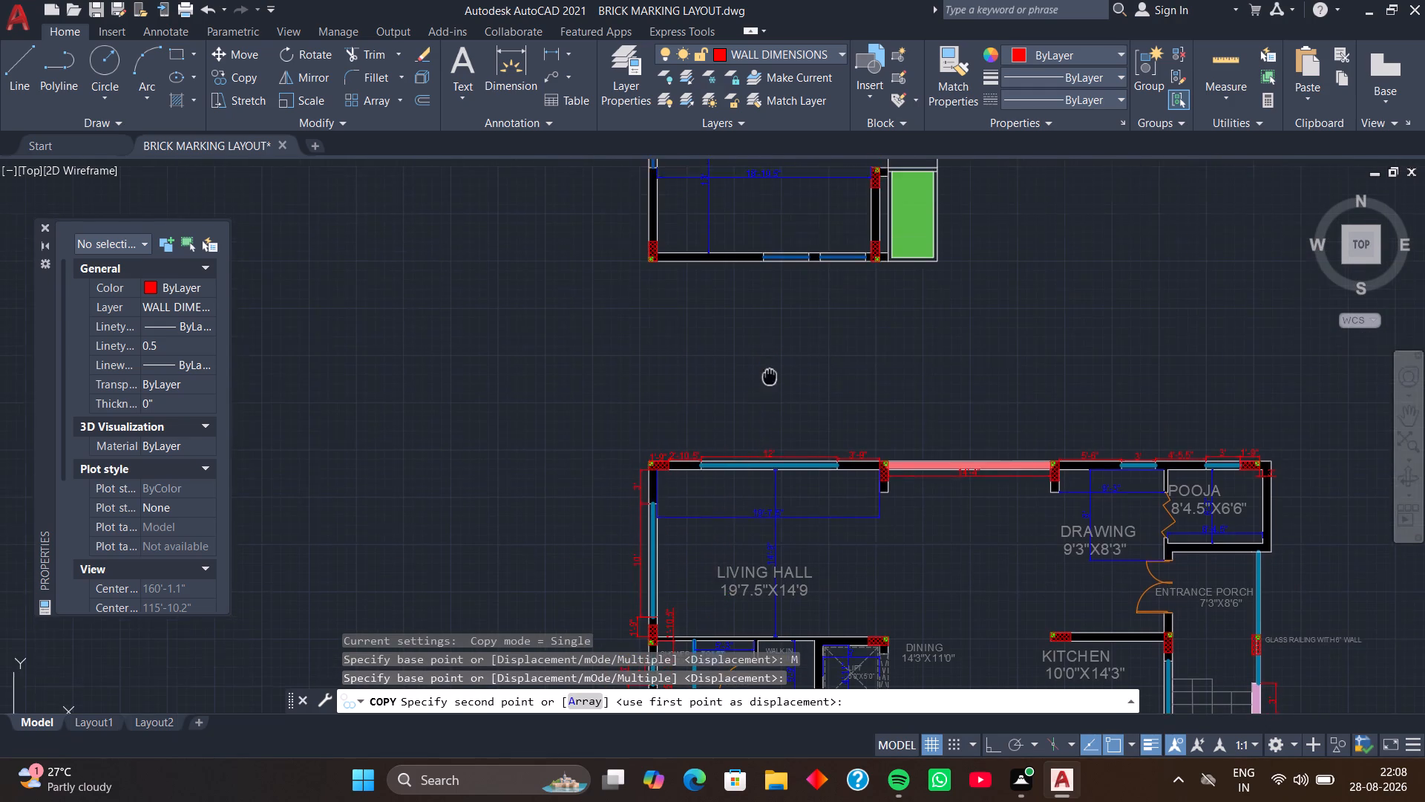
middle_click_drag(768, 401, 766, 581)
scroll(765, 561, "up", 1)
scroll(732, 316, "down", 2)
middle_click_drag(734, 298, 756, 453)
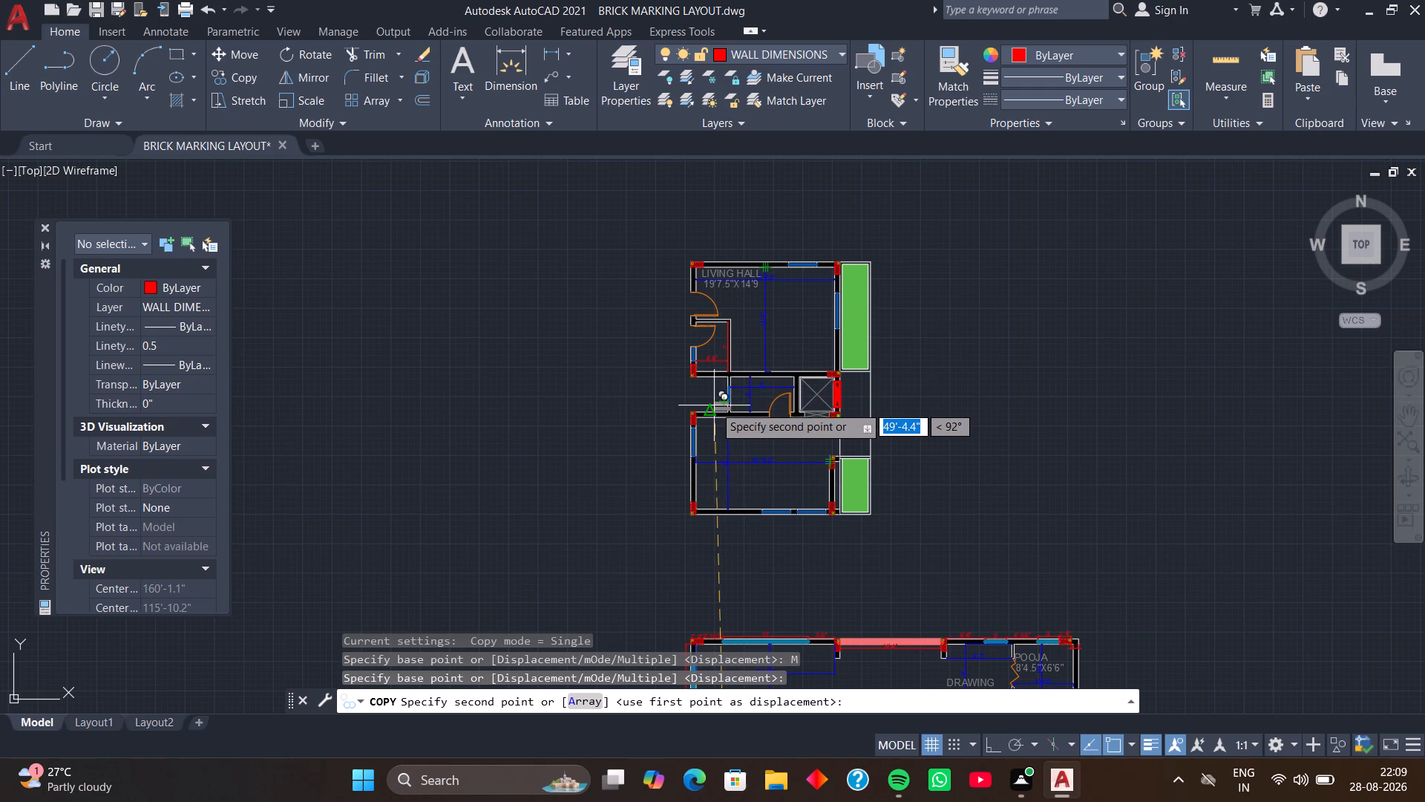
scroll(713, 405, "up", 2)
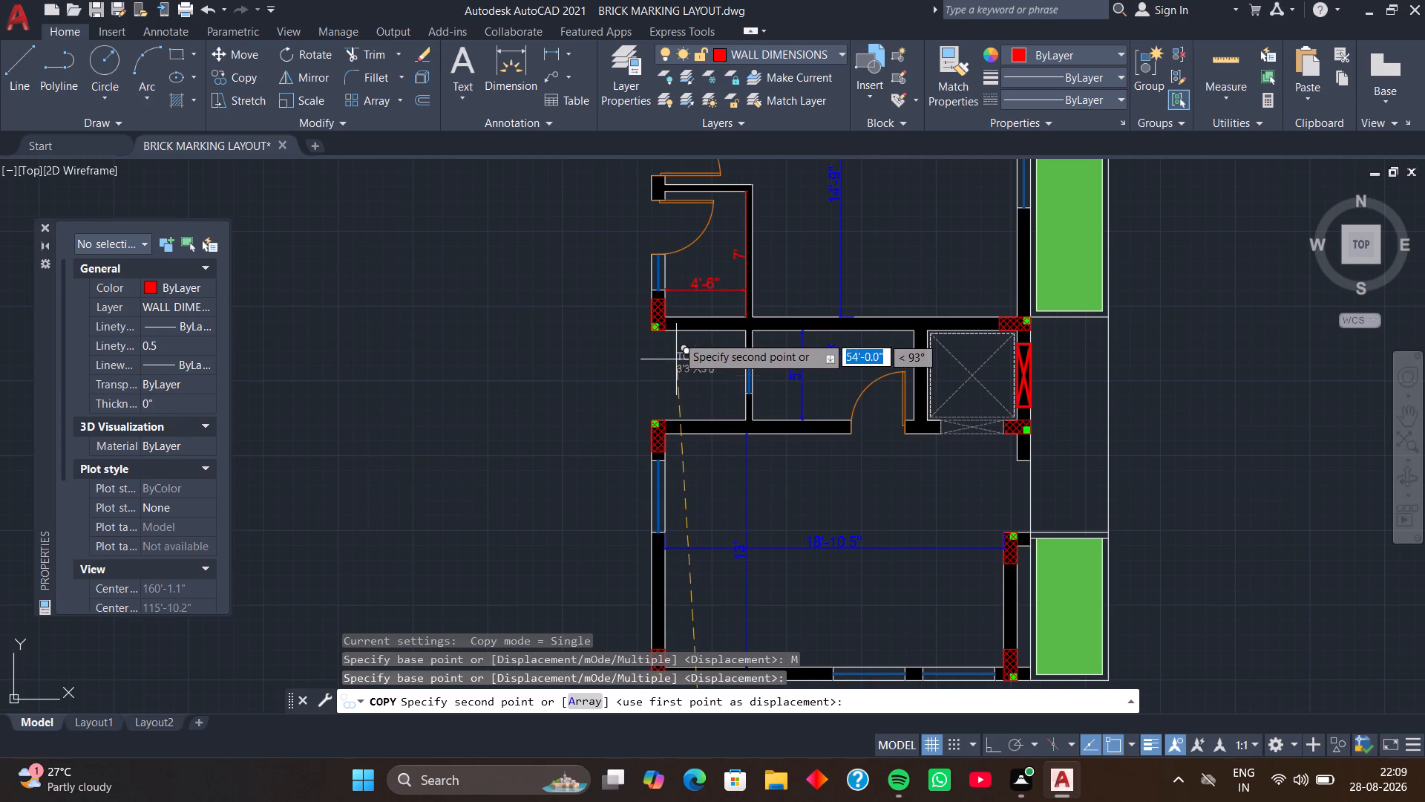
left_click(688, 258)
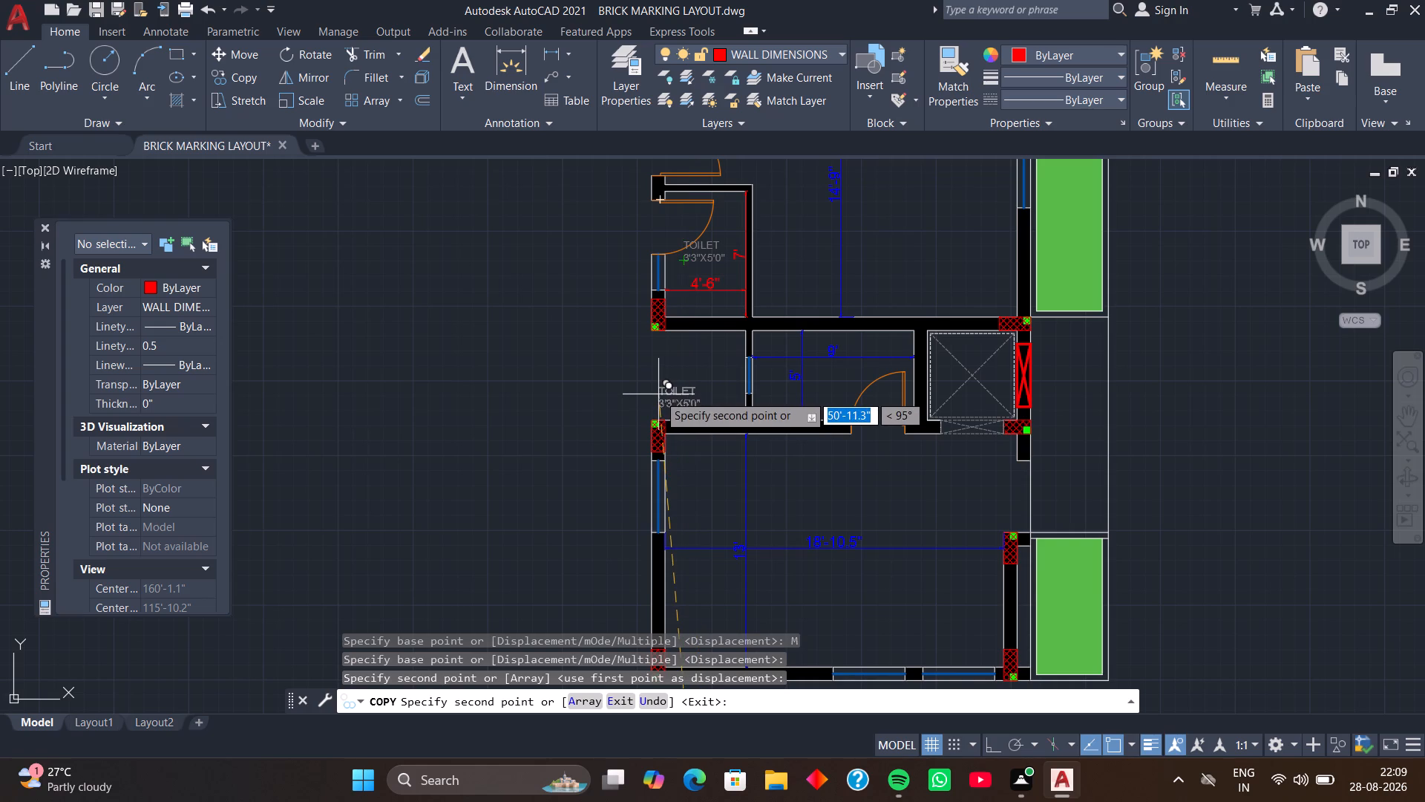
Place six more copies of the TOILET label: open bay, middle room (two), lift shaft, lower room and the strip between the green areas.
left_click(658, 394)
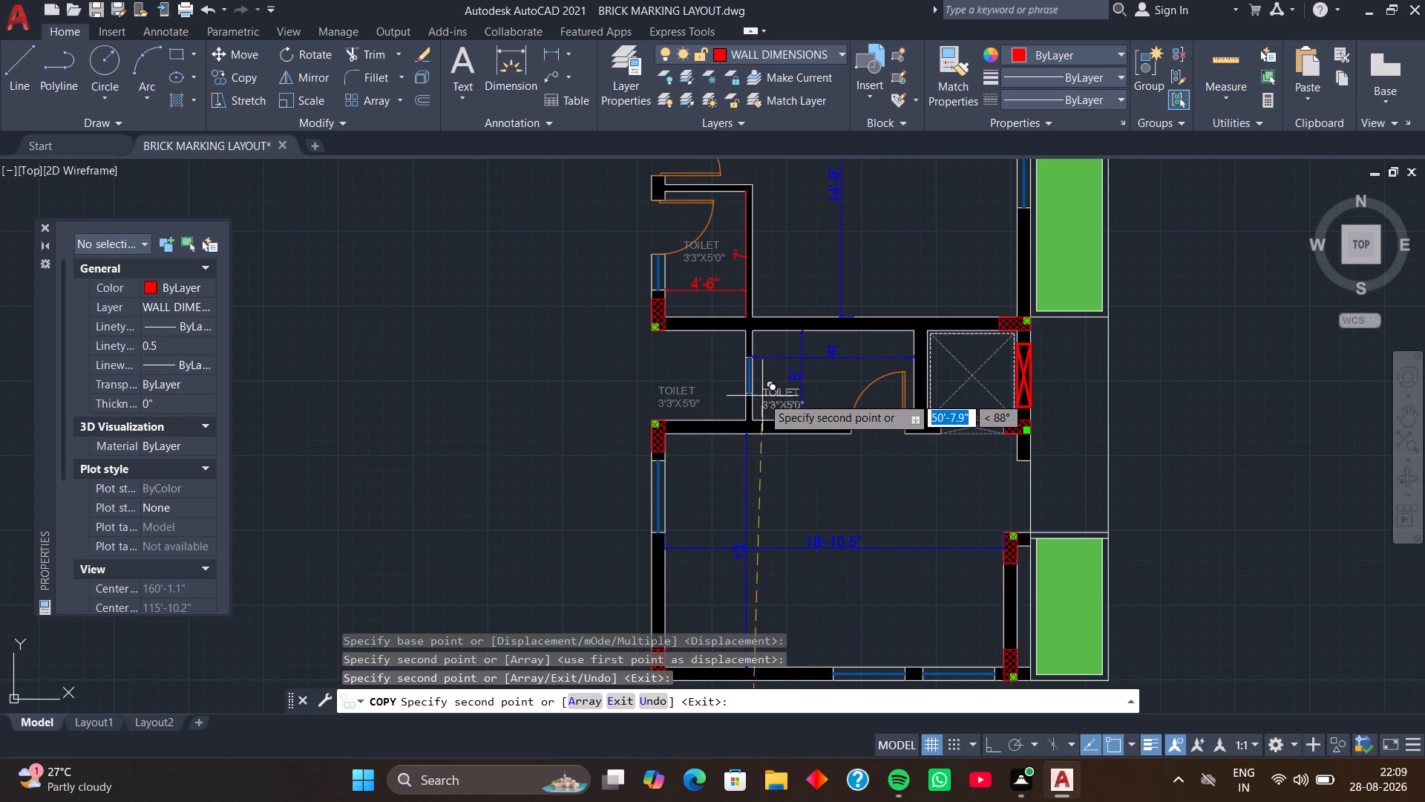
left_click(761, 397)
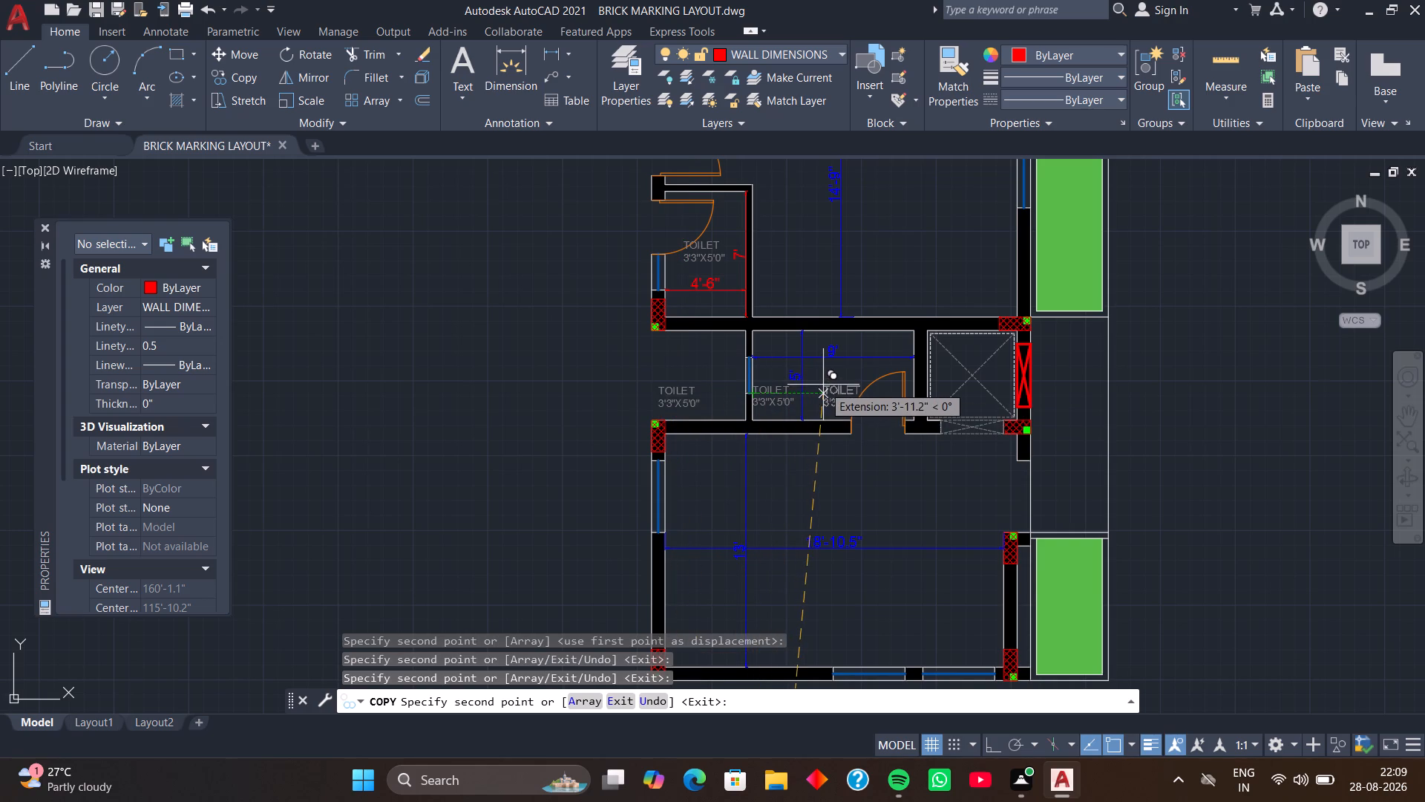
left_click(823, 384)
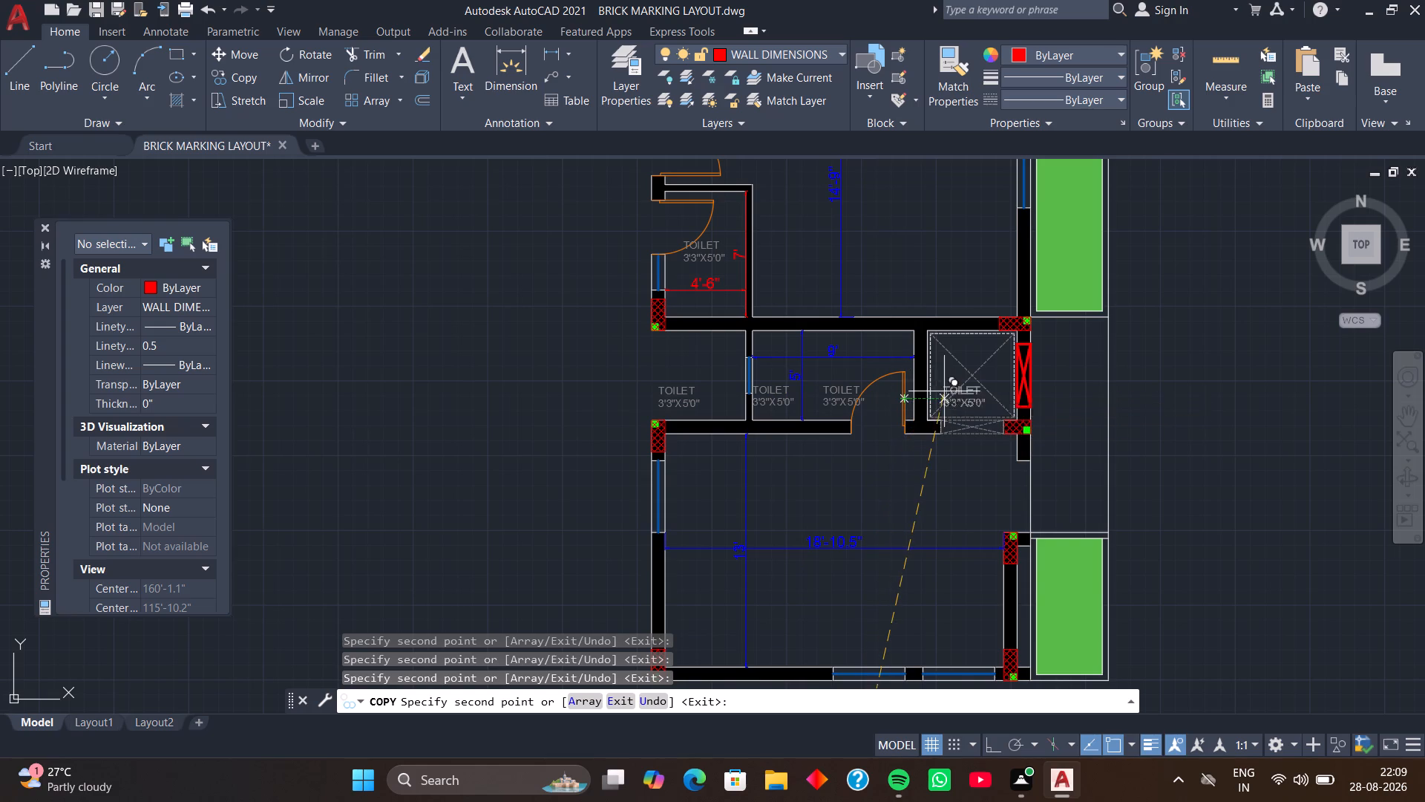
left_click(946, 351)
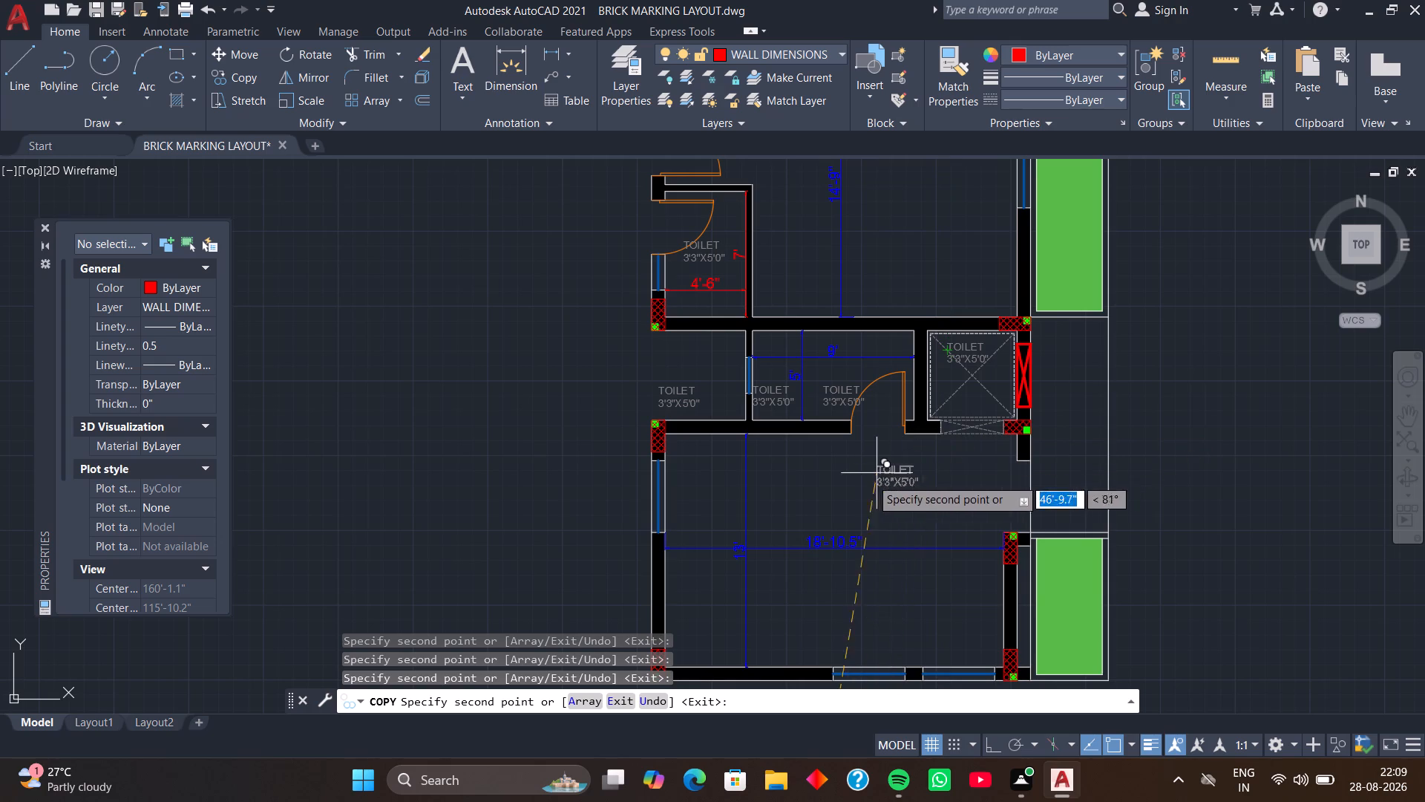
left_click(764, 479)
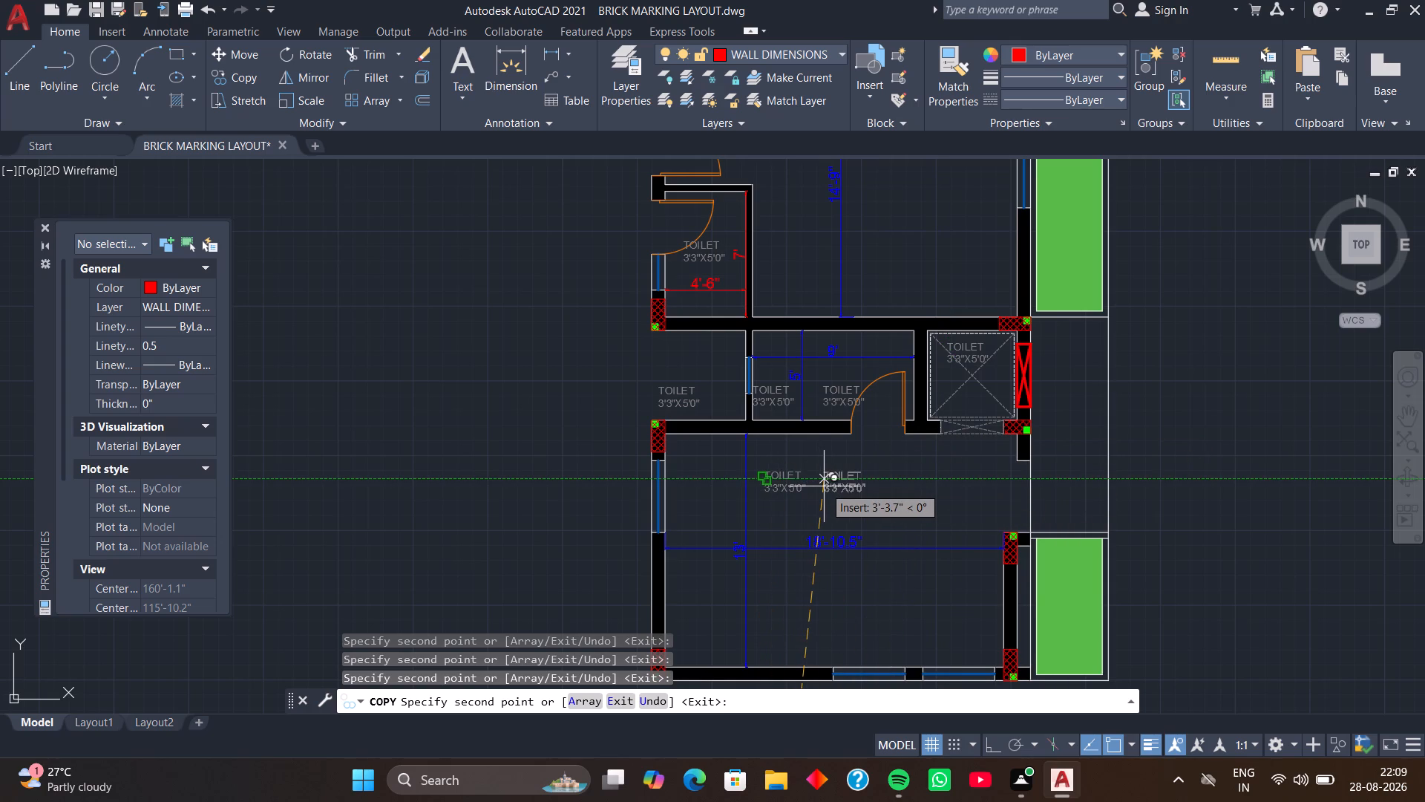
left_click(1043, 489)
scroll(969, 464, "down", 2)
middle_click_drag(968, 463, 958, 523)
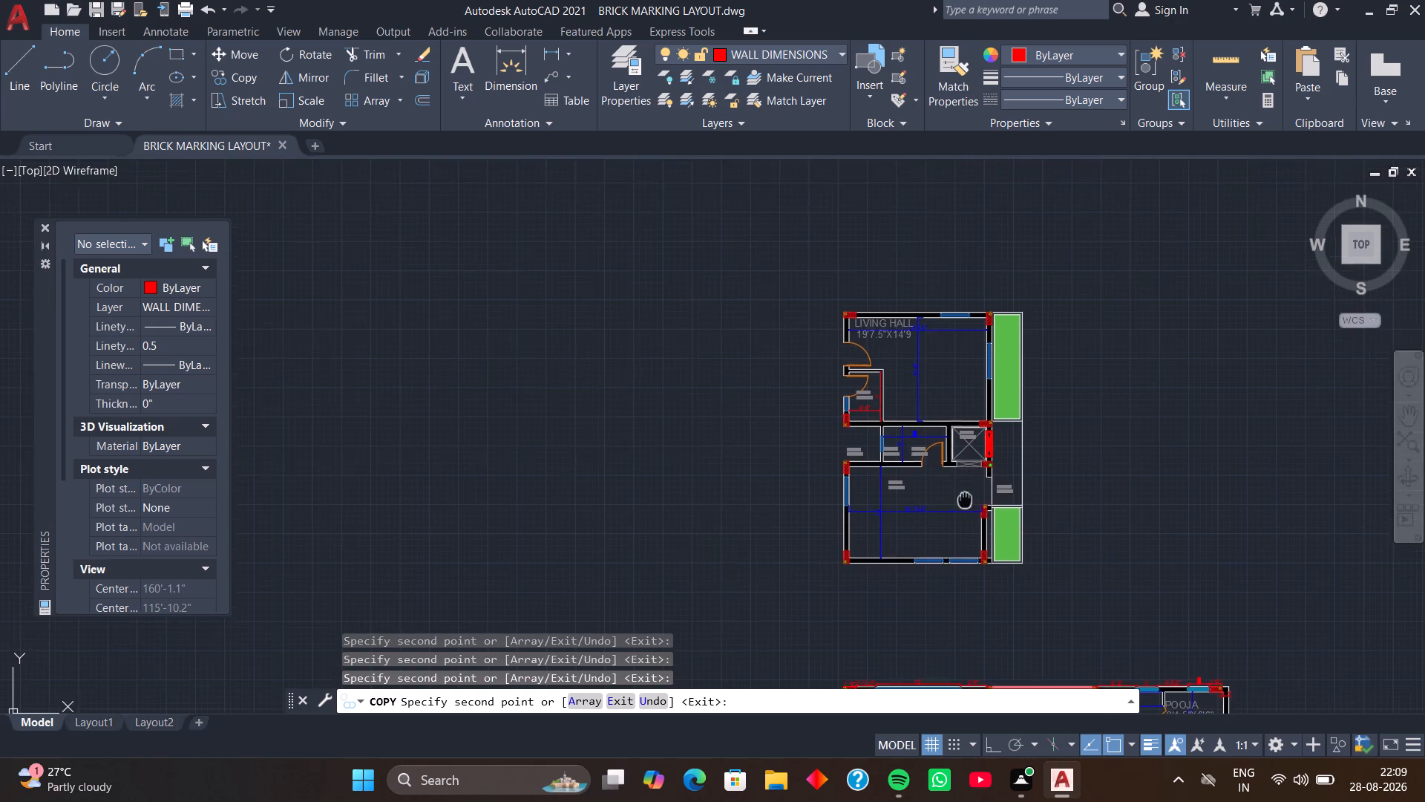
middle_click_drag(958, 523, 950, 555)
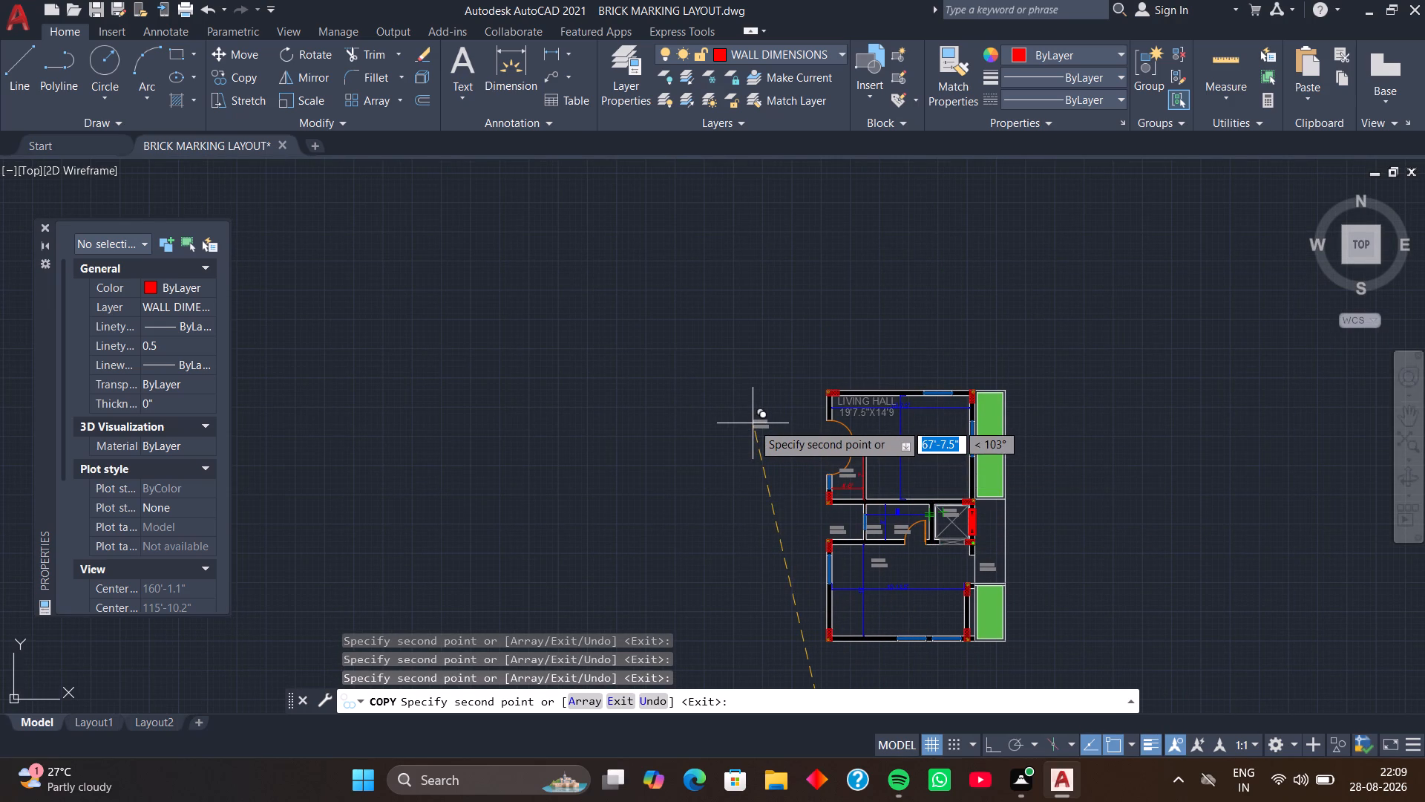
key("Return")
Move the LIVING HALL label and its size text toward the windowed side of the smaller plan's upper room, beside the vertical dimension line.
scroll(954, 417, "up", 2)
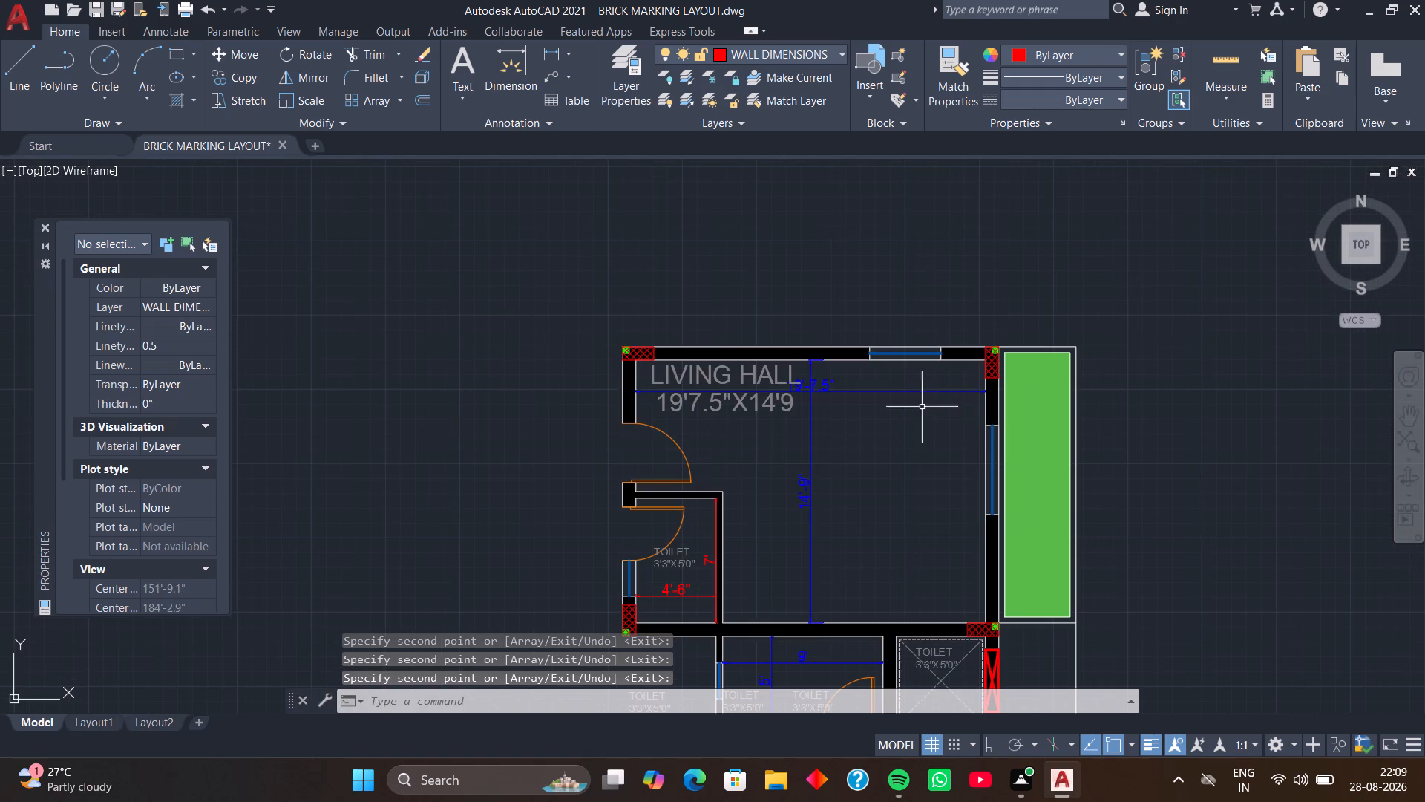
left_click(733, 375)
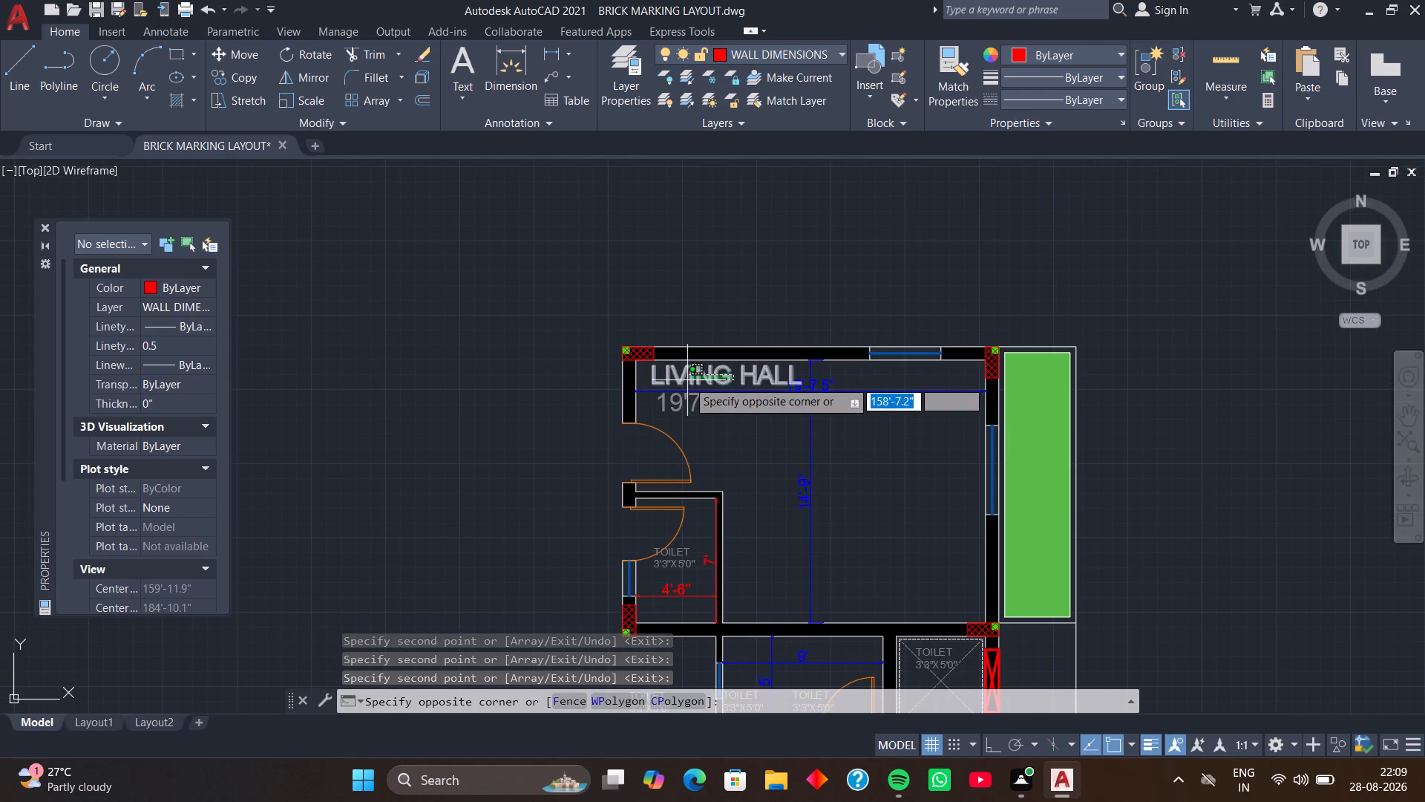
left_click(687, 380)
left_click(647, 387)
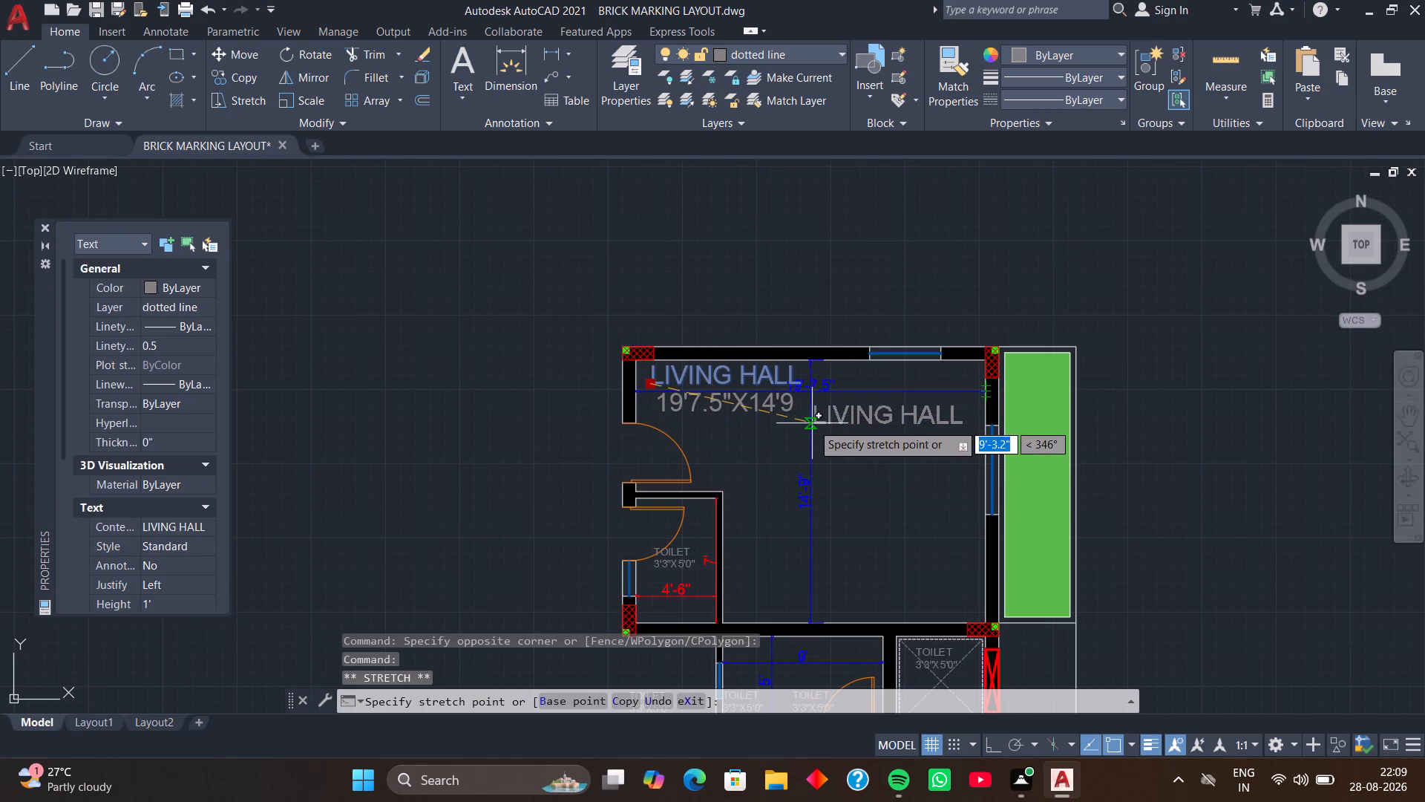
left_click(813, 424)
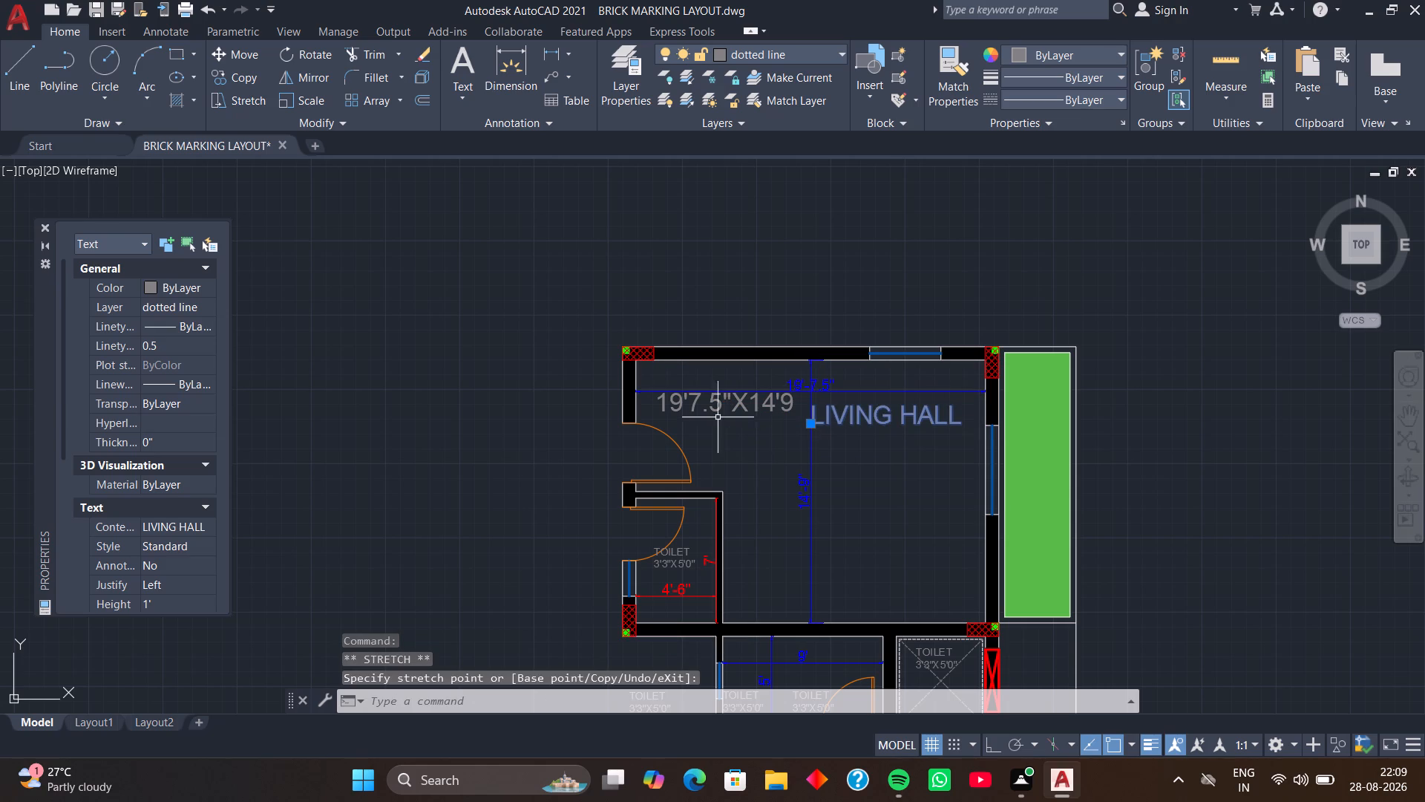
left_click(714, 406)
left_click(654, 415)
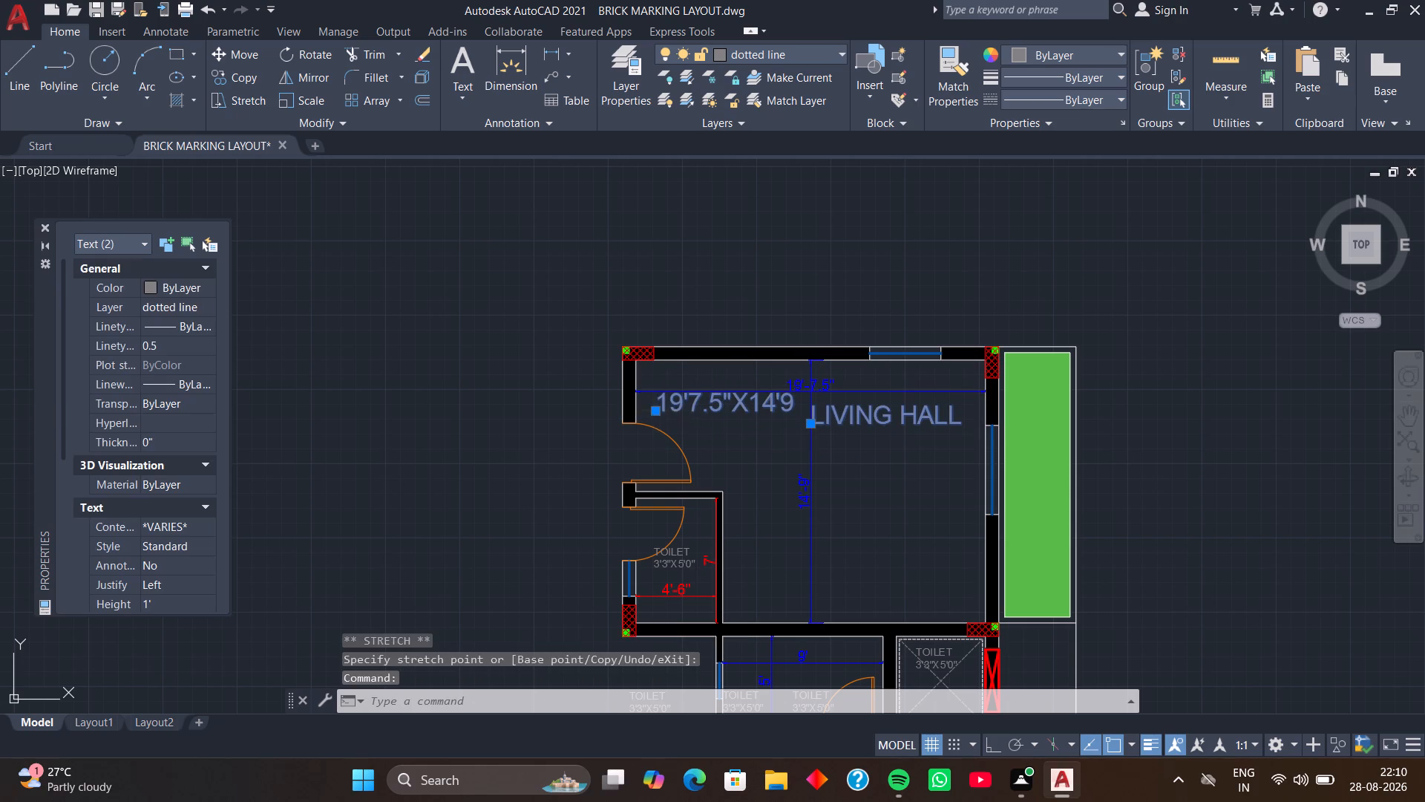
left_click(804, 460)
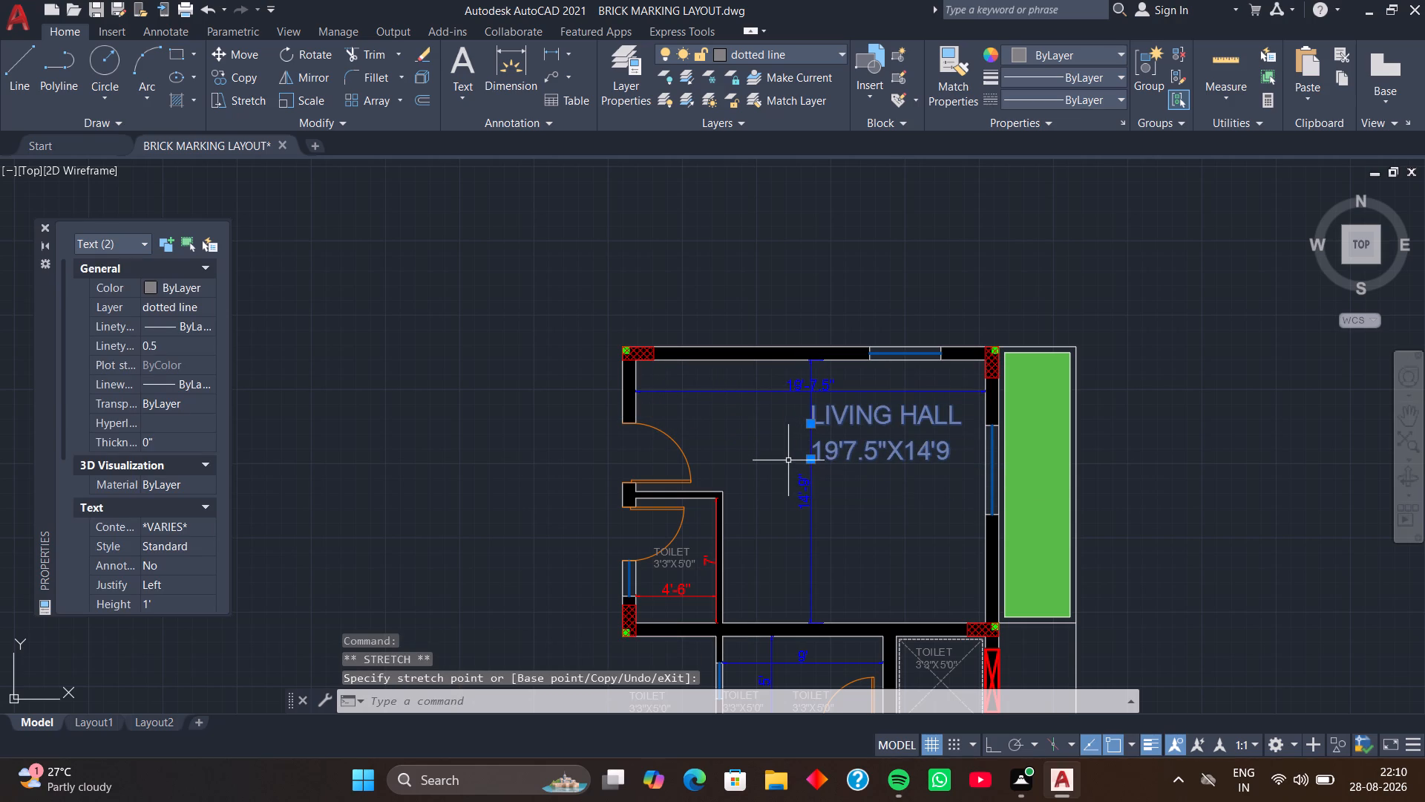
key("space")
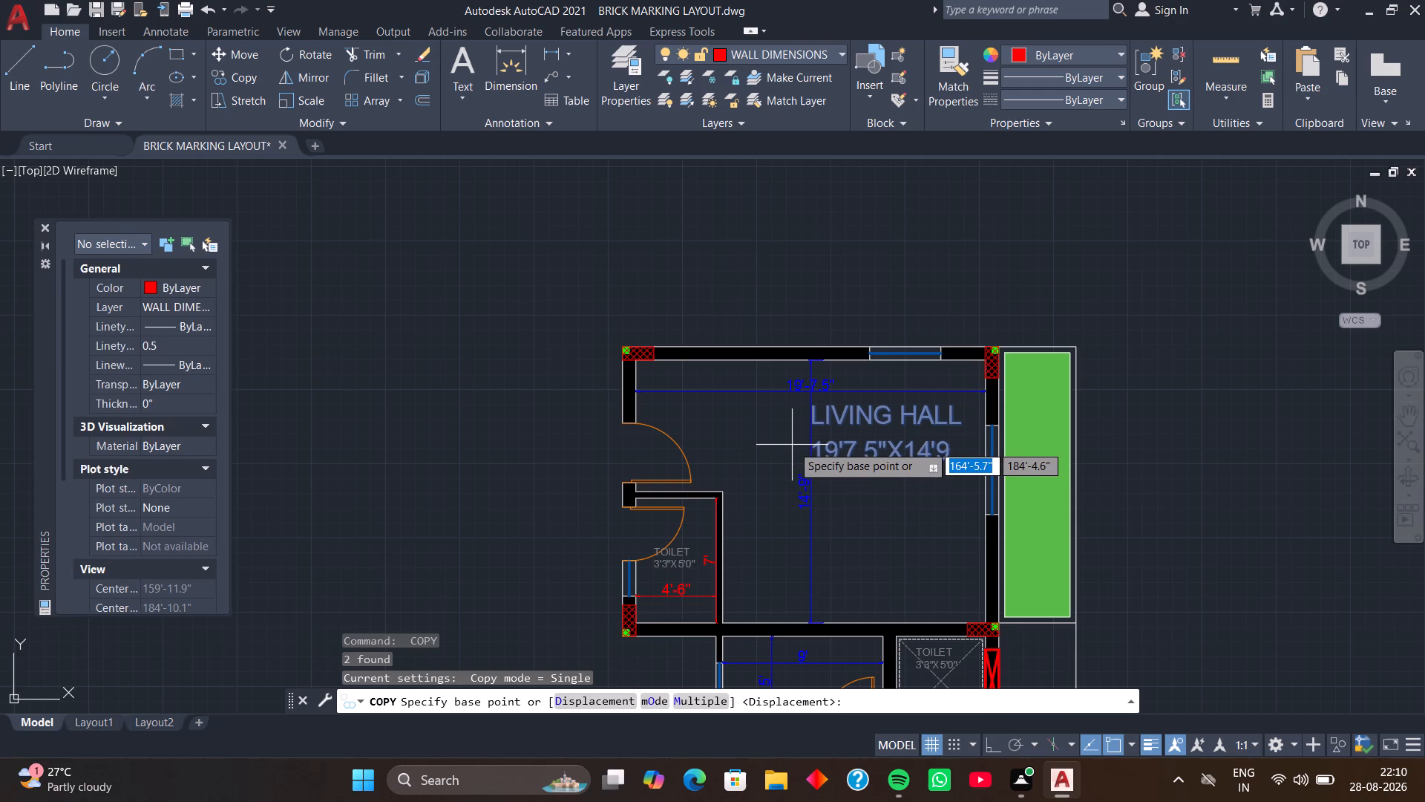
key("Escape")
Change the smaller plan's LIVING HALL label to SERVANT ROOM.
left_click(849, 425)
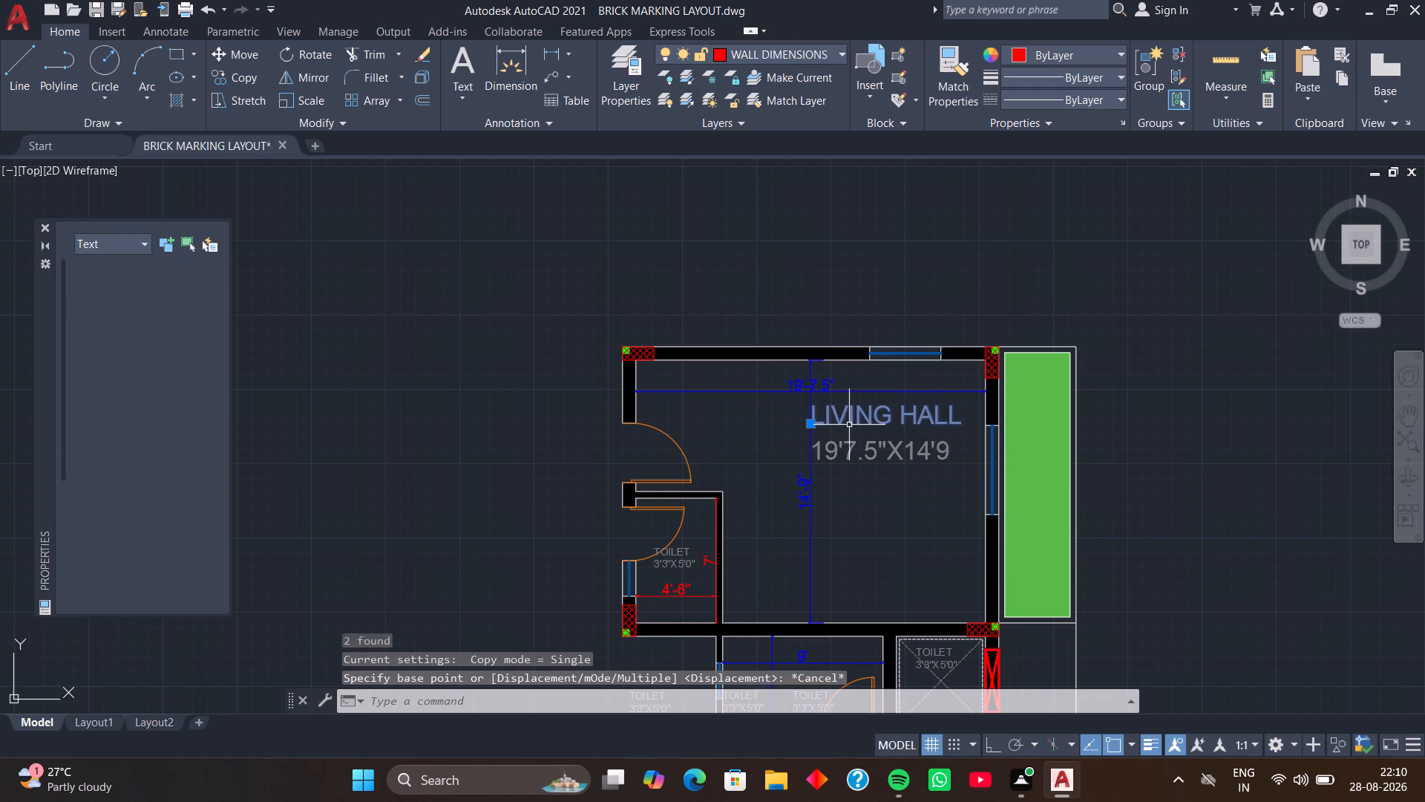
double_click(851, 422)
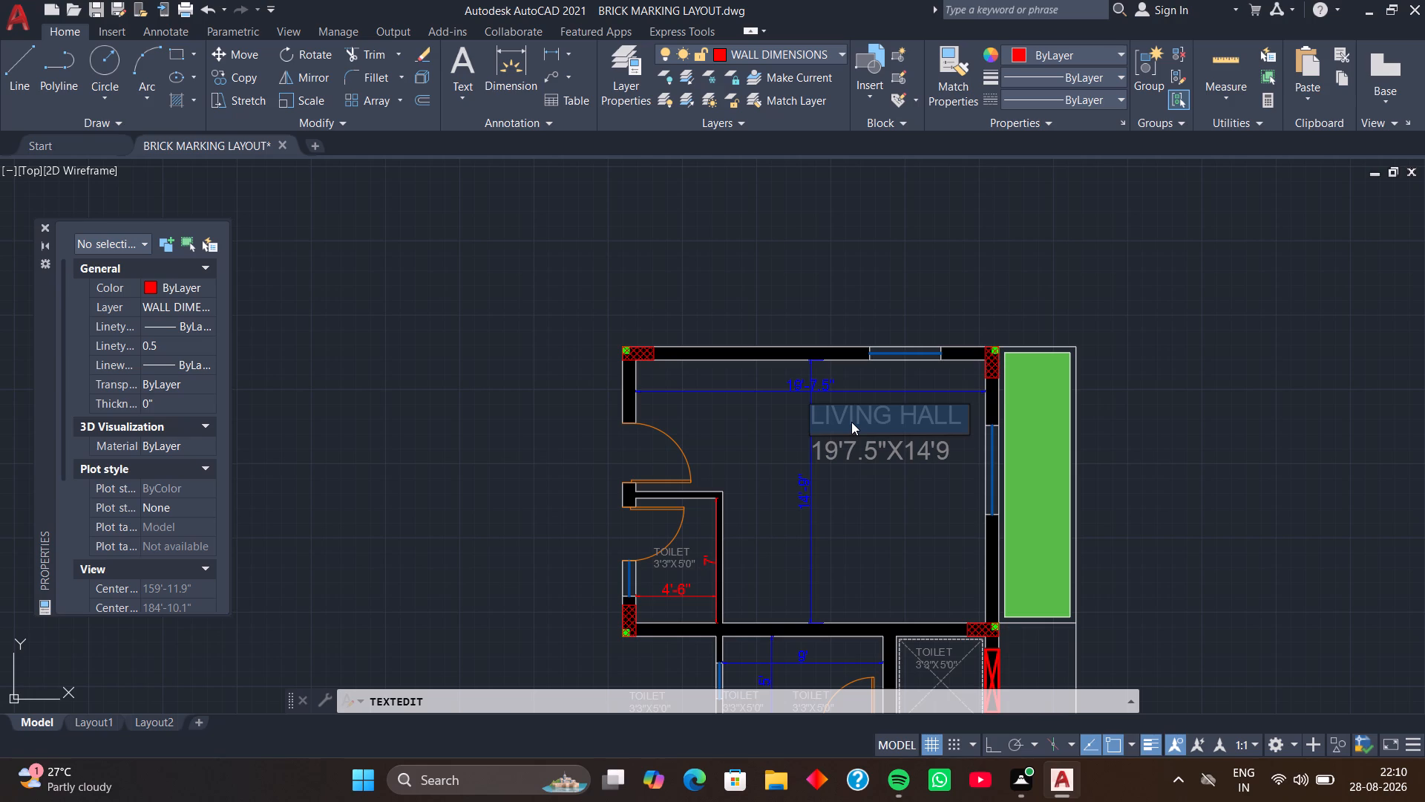
type("SERVA")
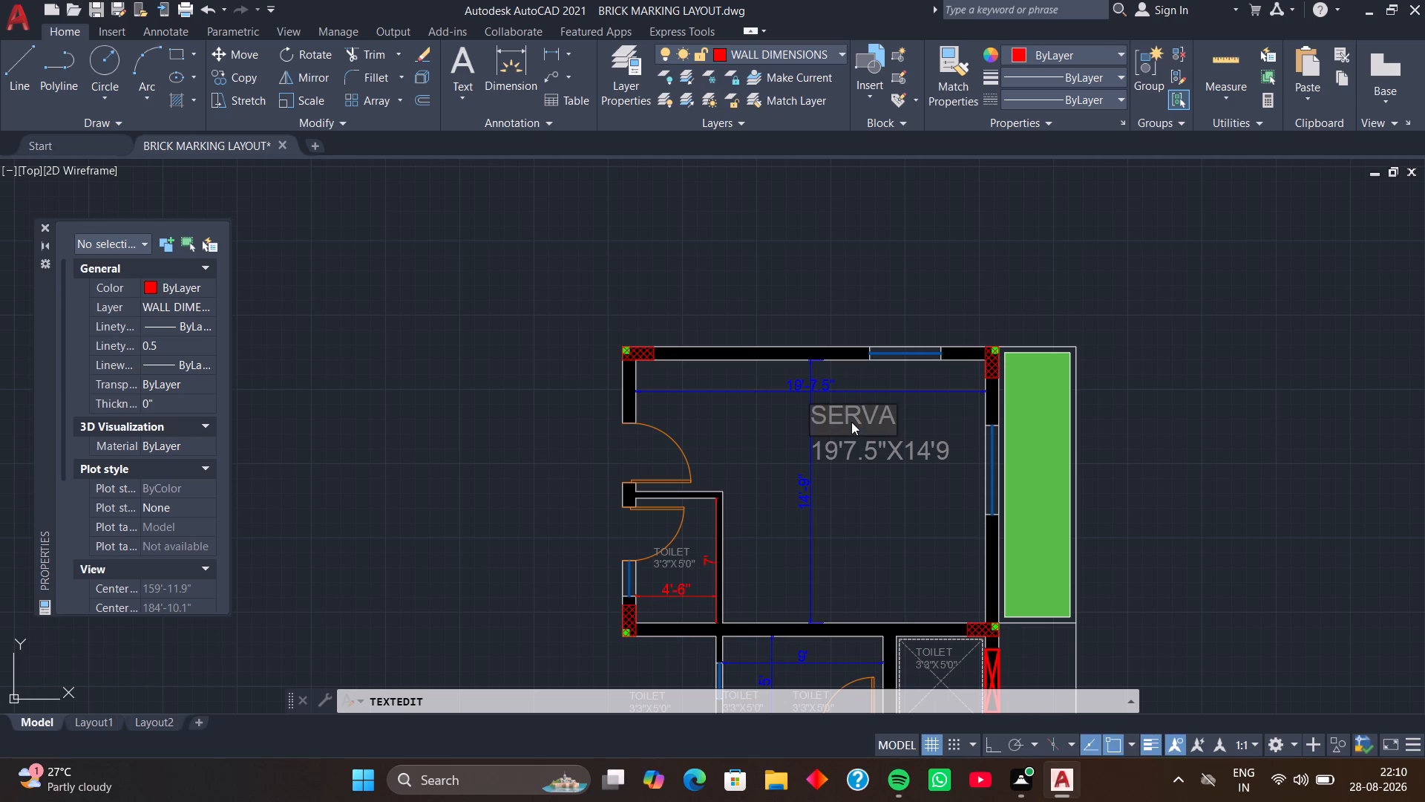
type("NT")
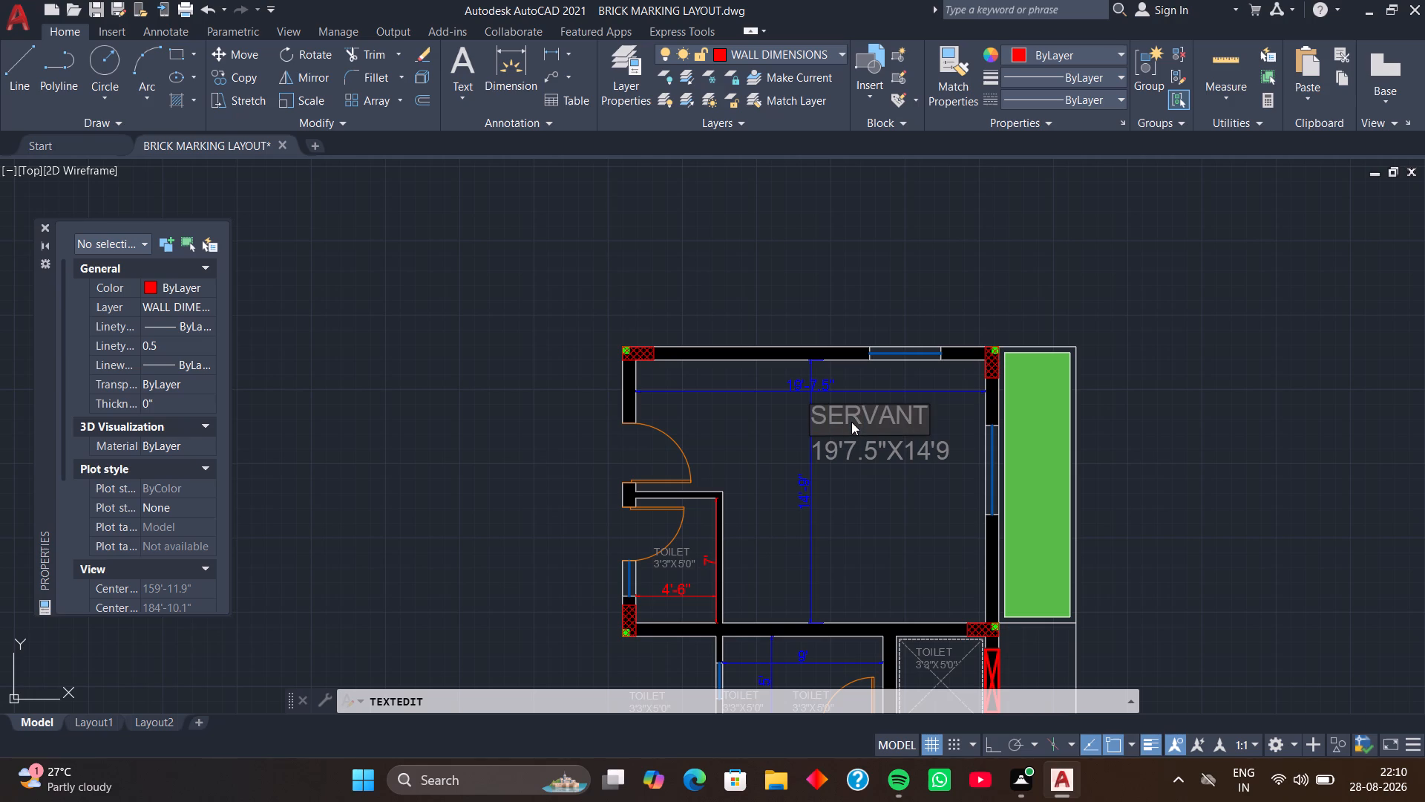
key("space")
type("ROOM")
key("Return")
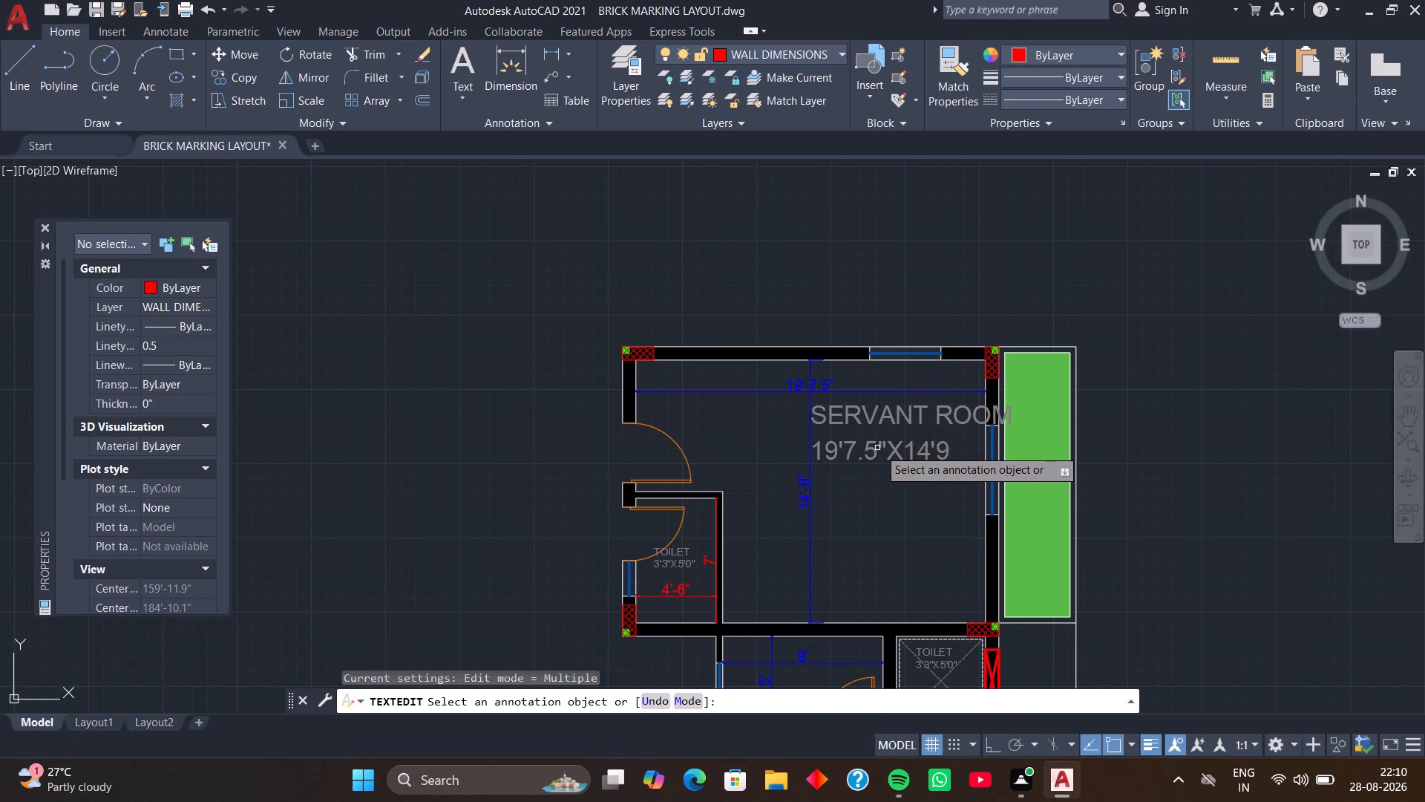
Set the size text under the SERVANT ROOM label to 19'8"X14'9".
left_click(879, 449)
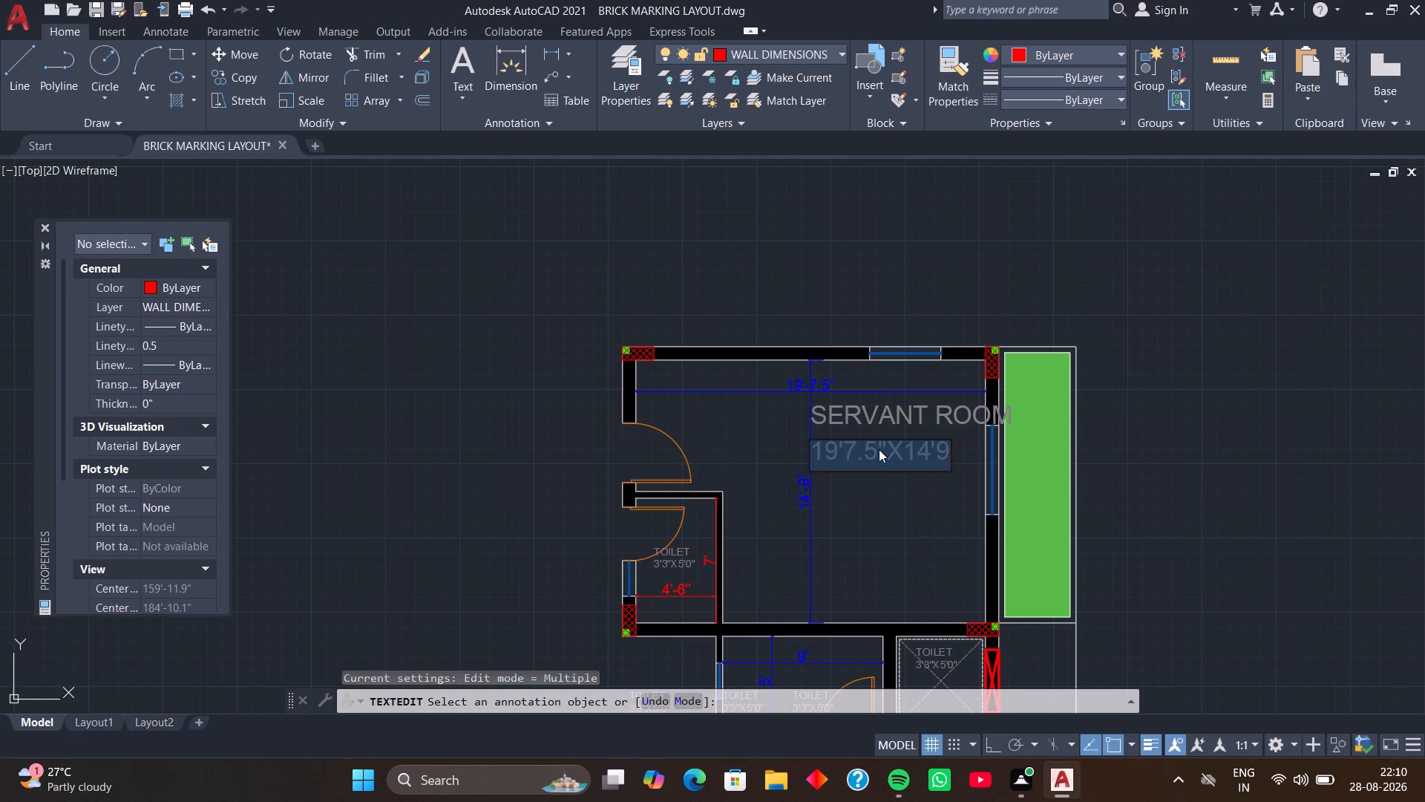
type("19'")
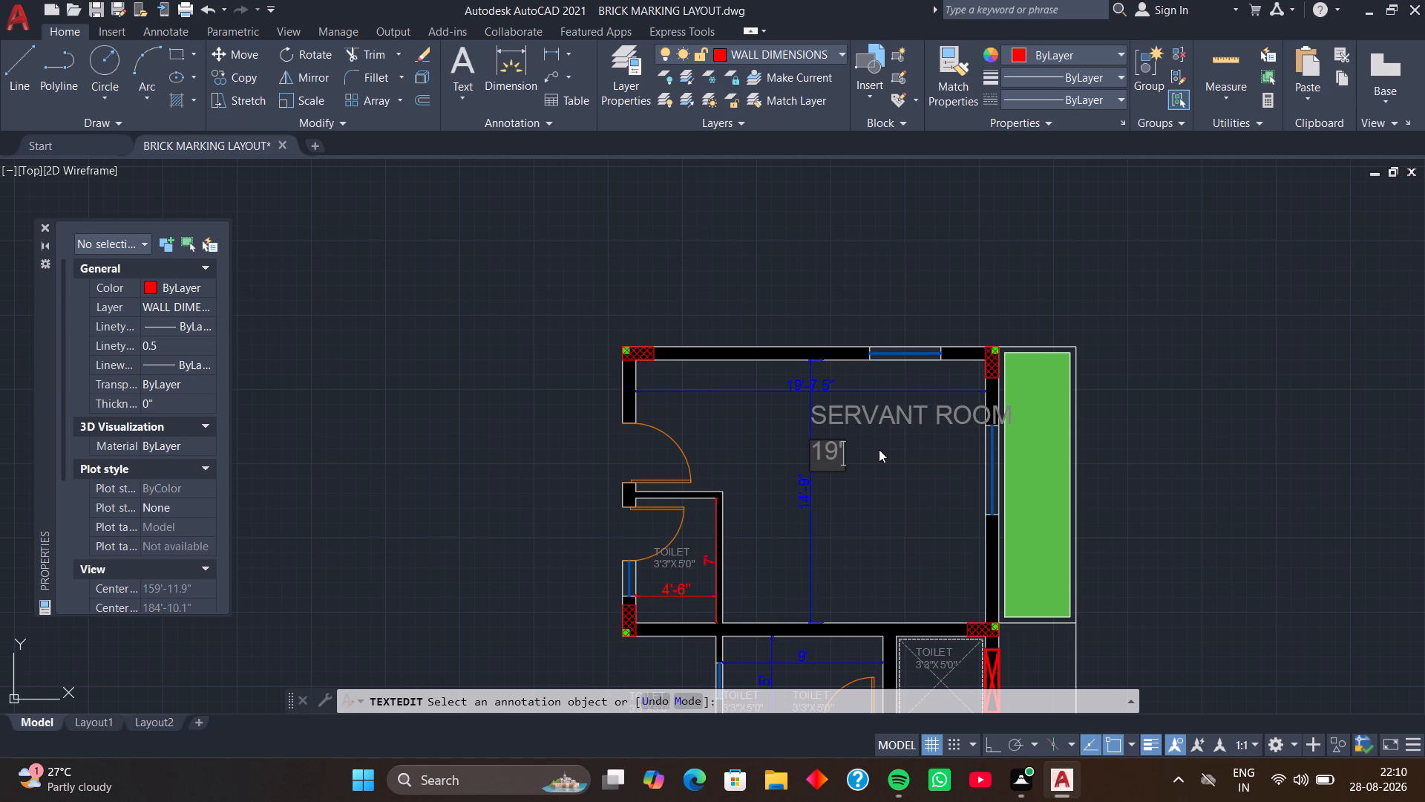
key("8")
key("shift+quotedbl")
key("x")
type("14'")
key("9")
key("shift+quotedbl")
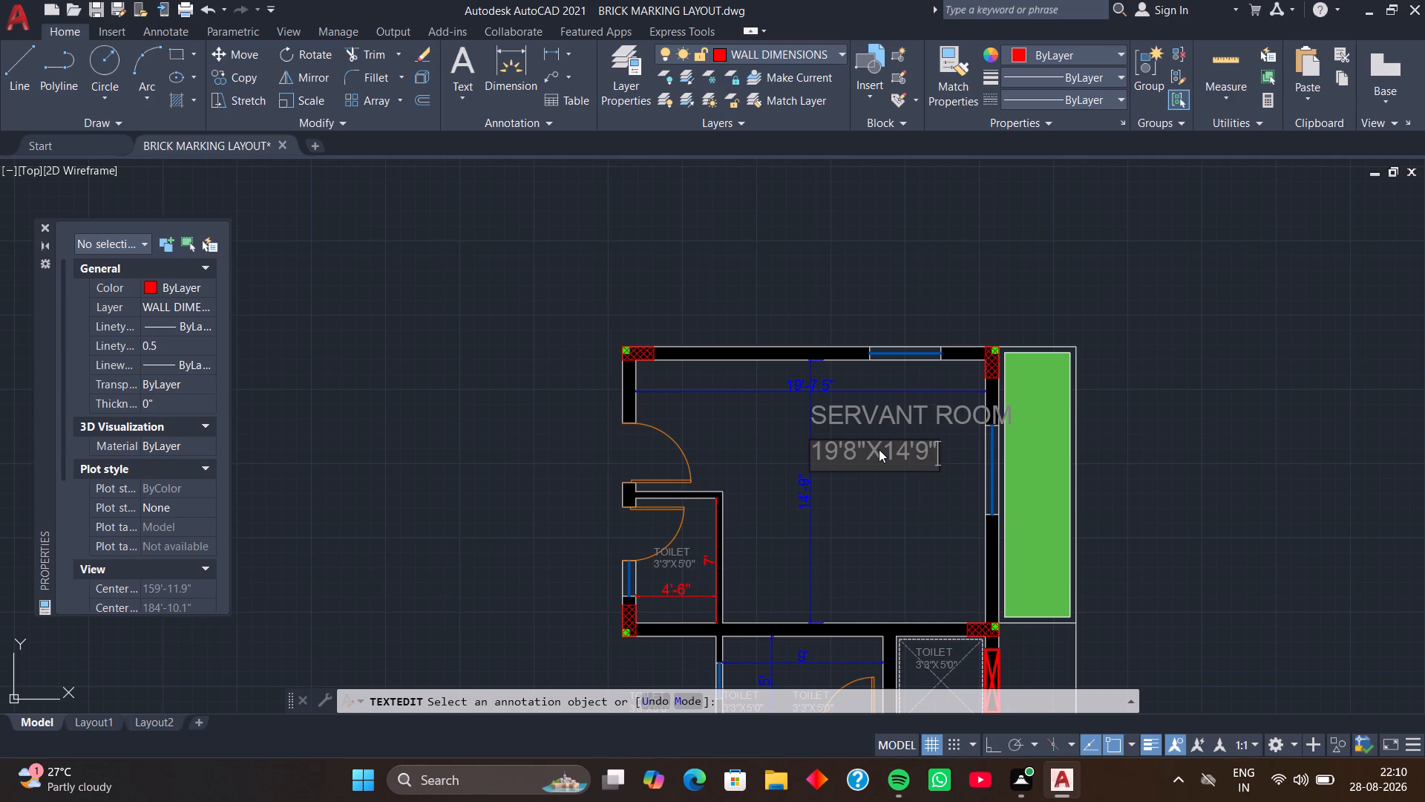
key("Return")
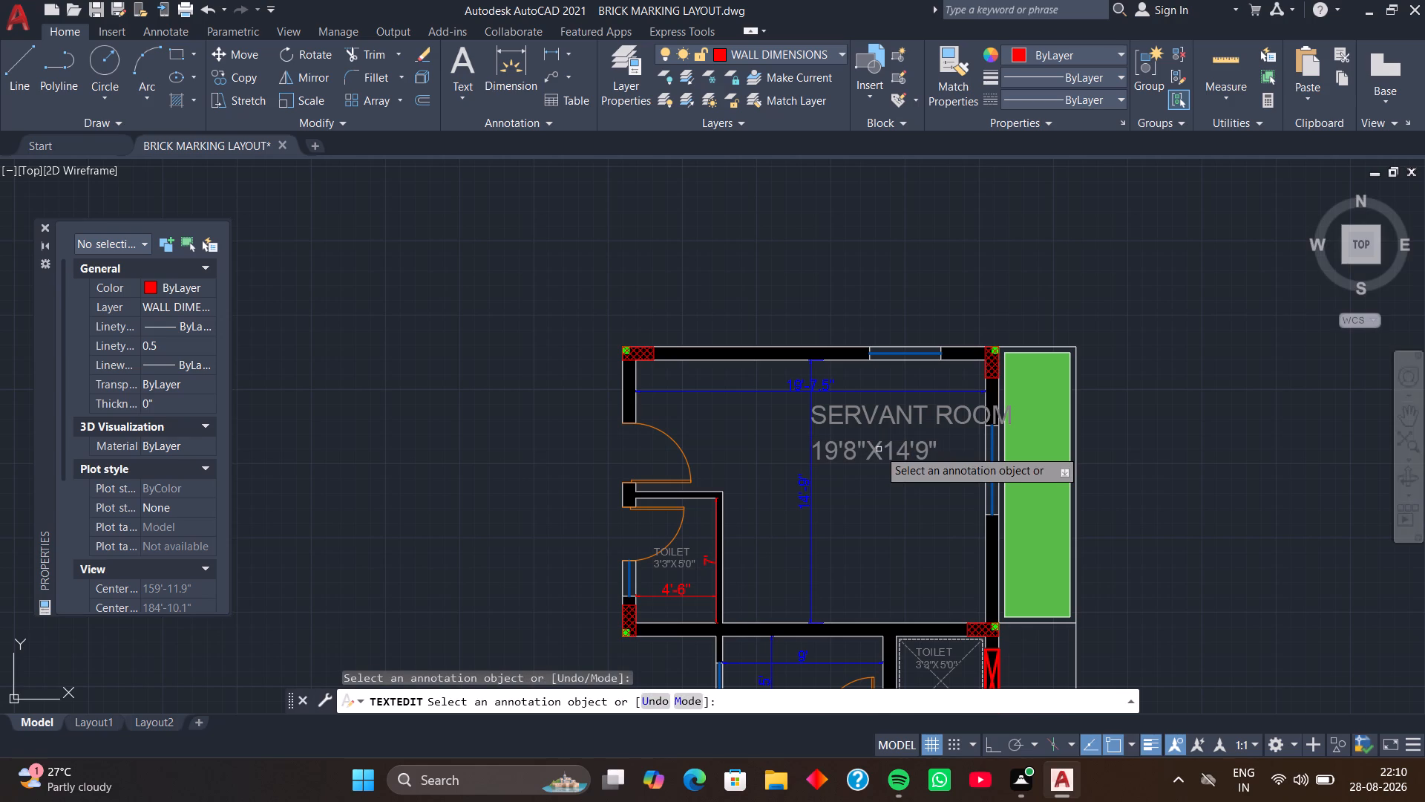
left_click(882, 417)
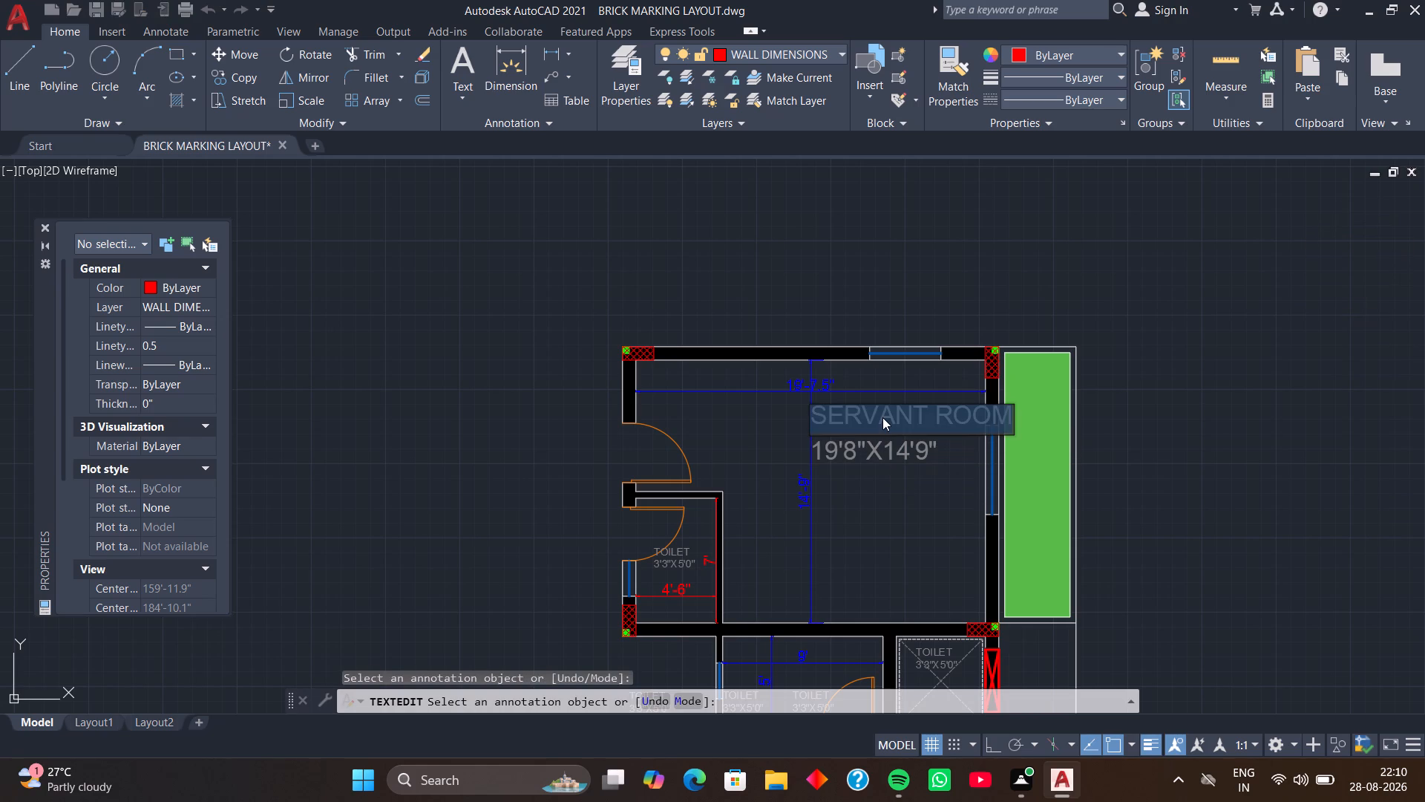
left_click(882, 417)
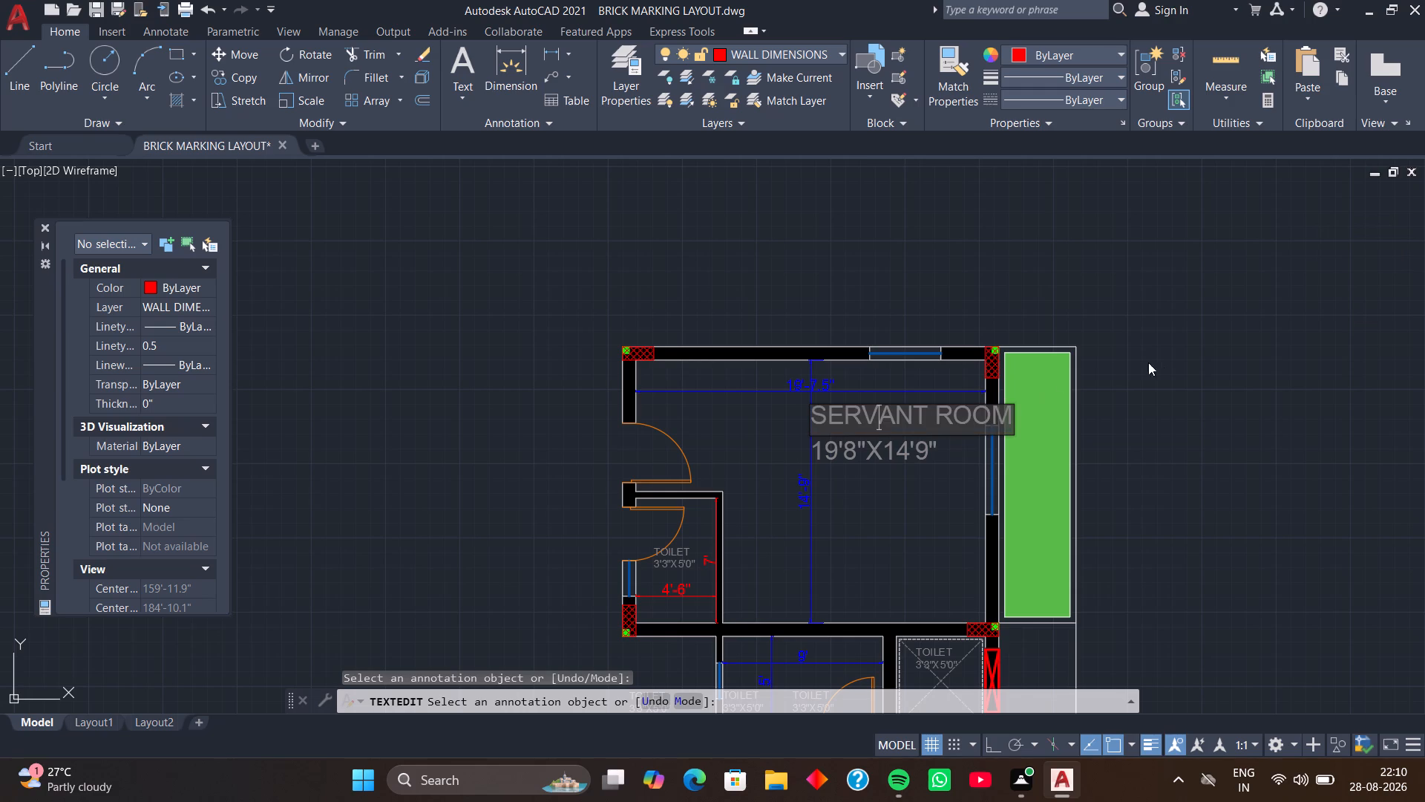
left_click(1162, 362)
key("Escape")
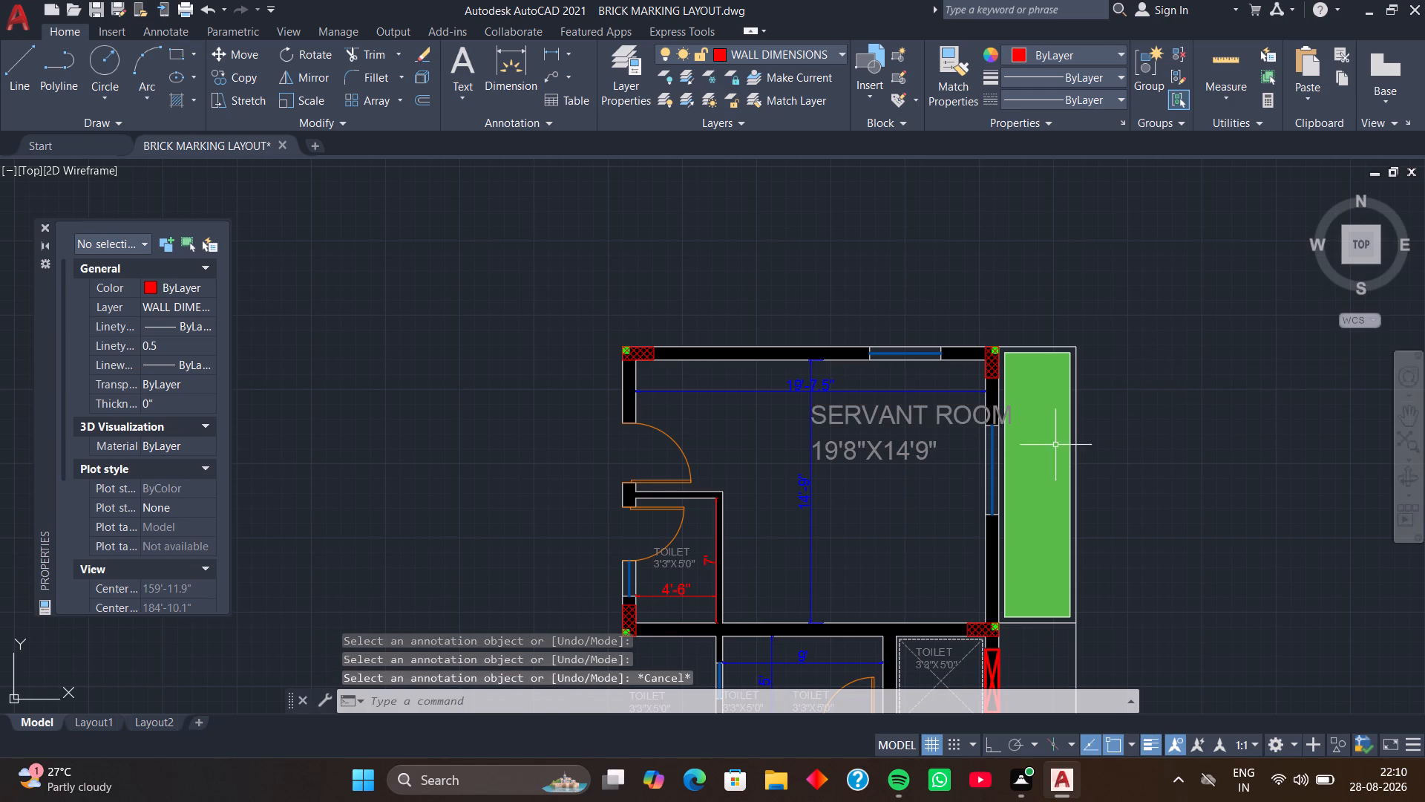
Shift the SERVANT ROOM label sideways, away from the windowed wall, so it sits centred over its size text.
left_click(940, 423)
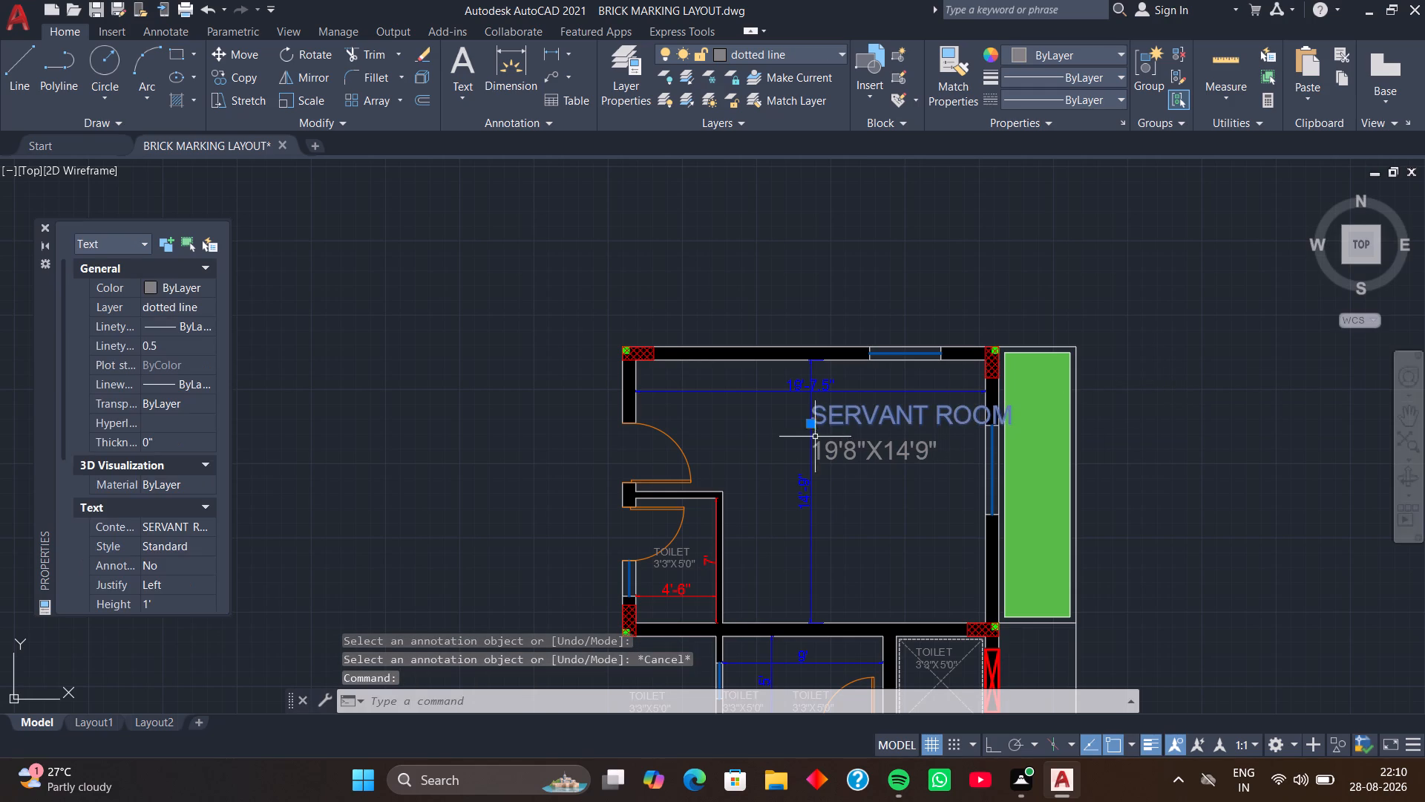
left_click(809, 424)
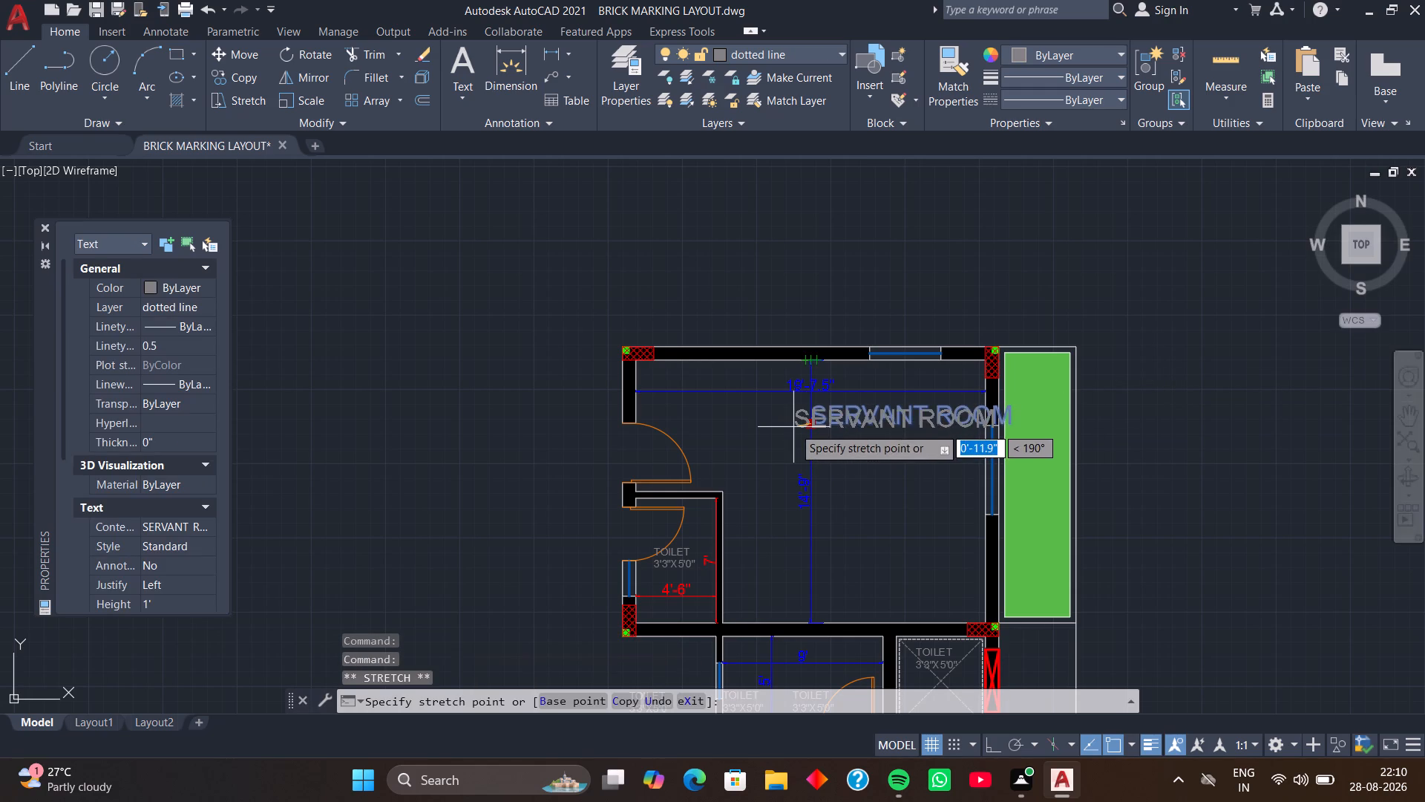
left_click(770, 427)
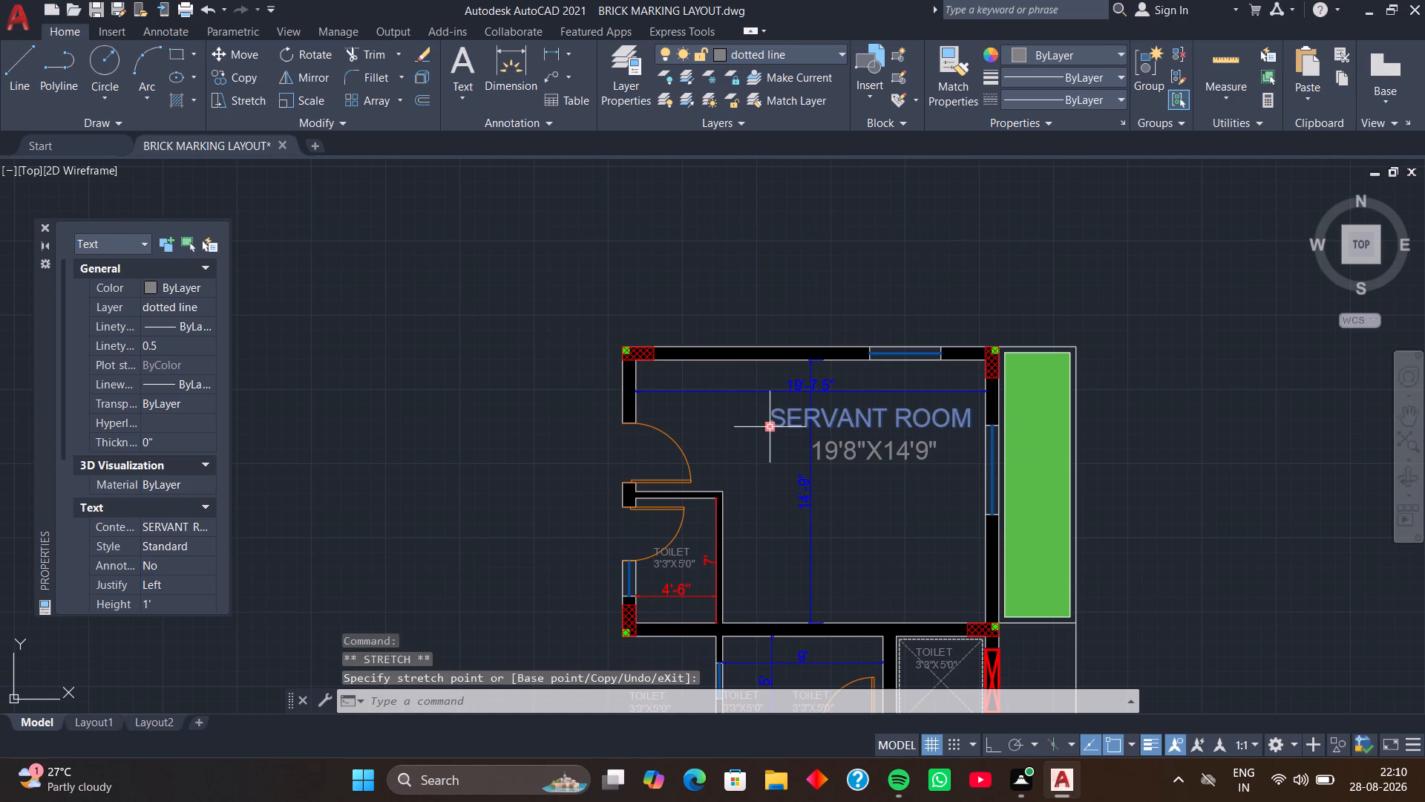
Set the size text of the TOILET label in the 4'-6" wide room to 4'6"X7'0".
key("space")
left_click(758, 462)
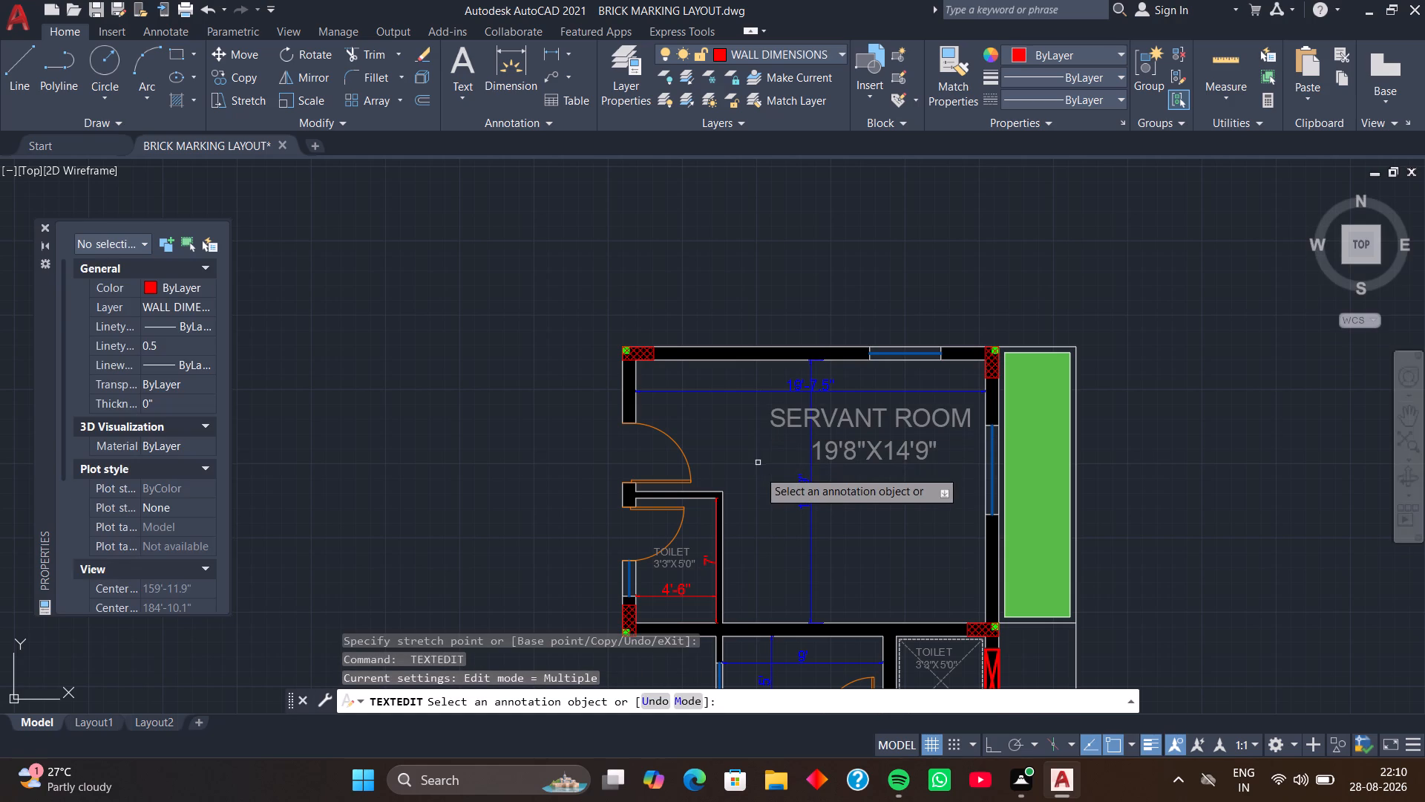
middle_click_drag(675, 558, 687, 466)
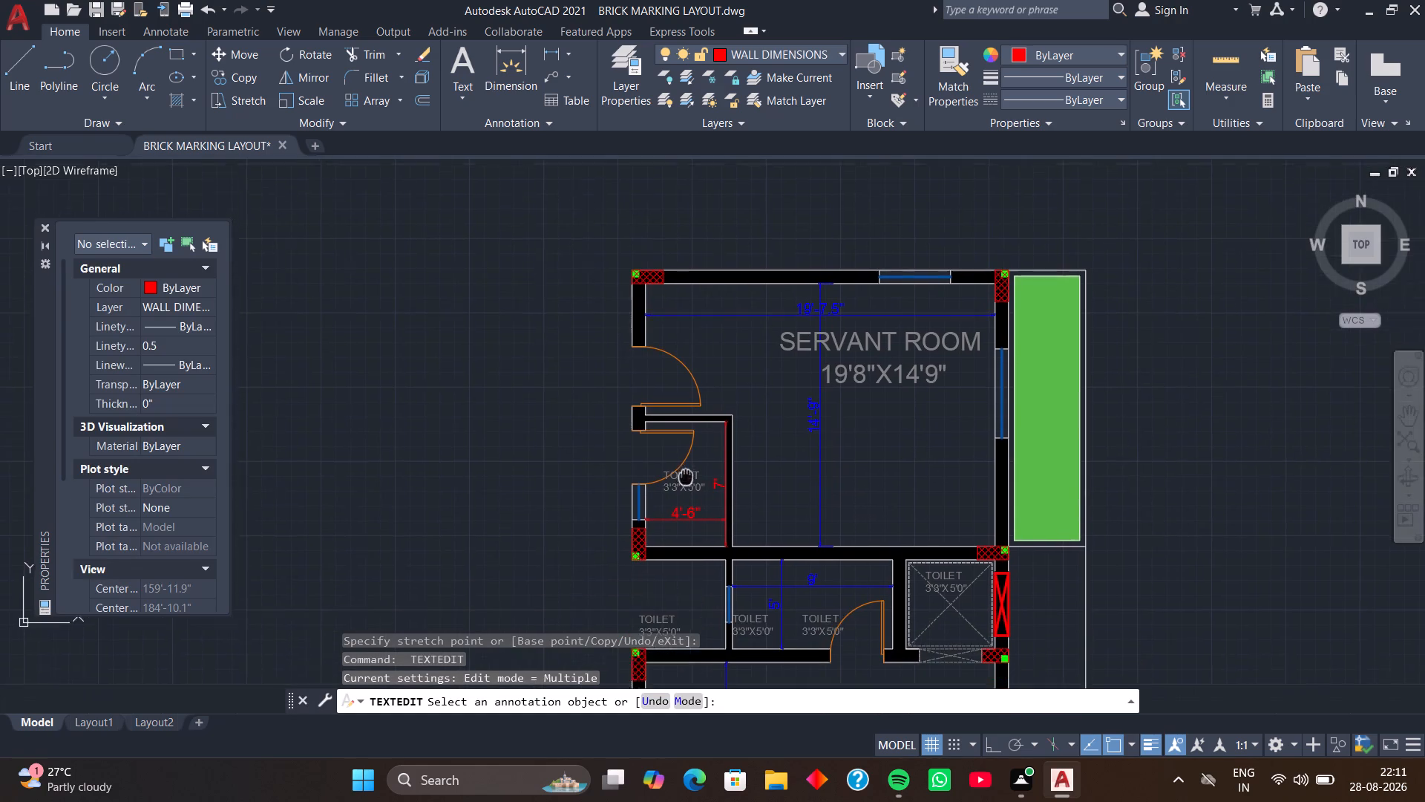
middle_click_drag(687, 466, 695, 430)
scroll(695, 429, "up", 2)
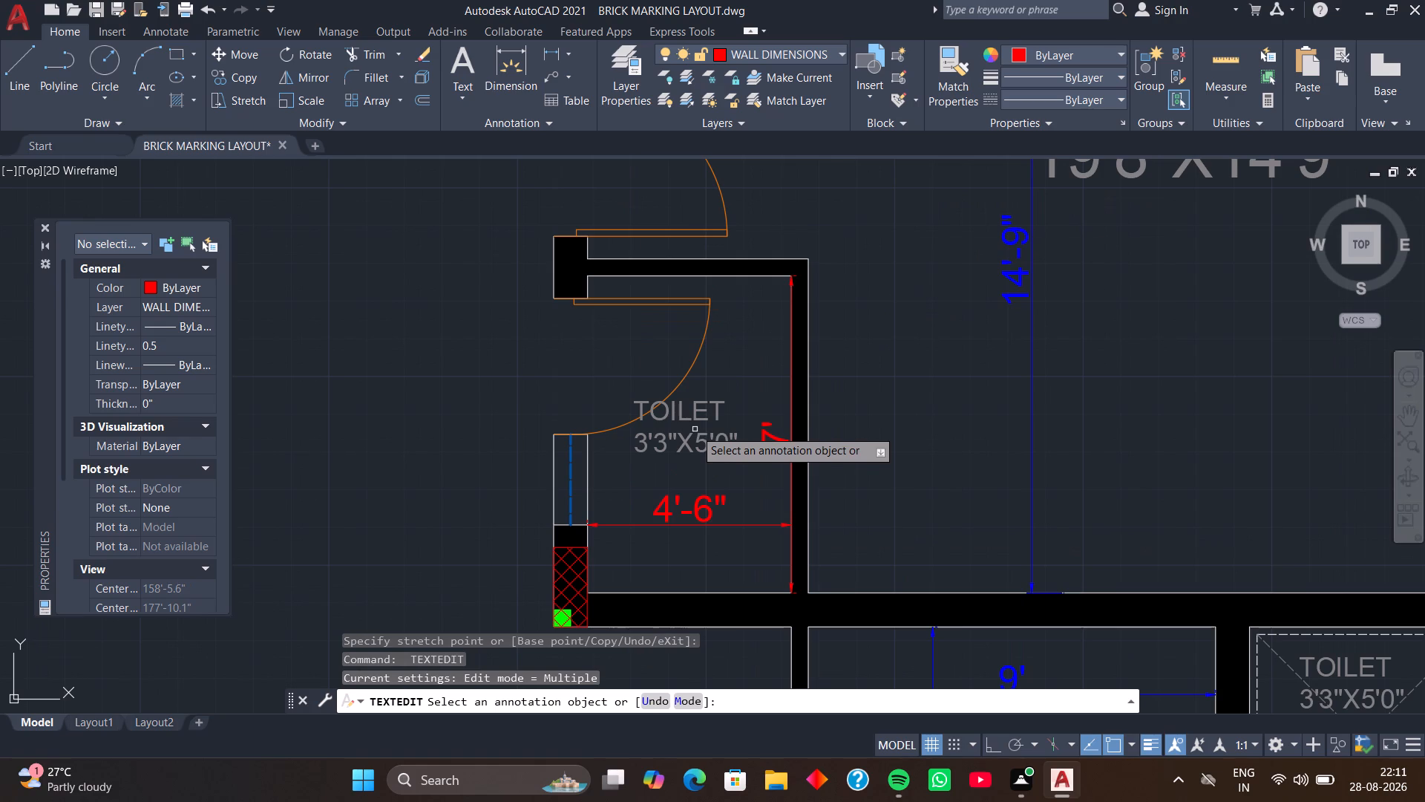
left_click(695, 440)
type("4'")
key("6")
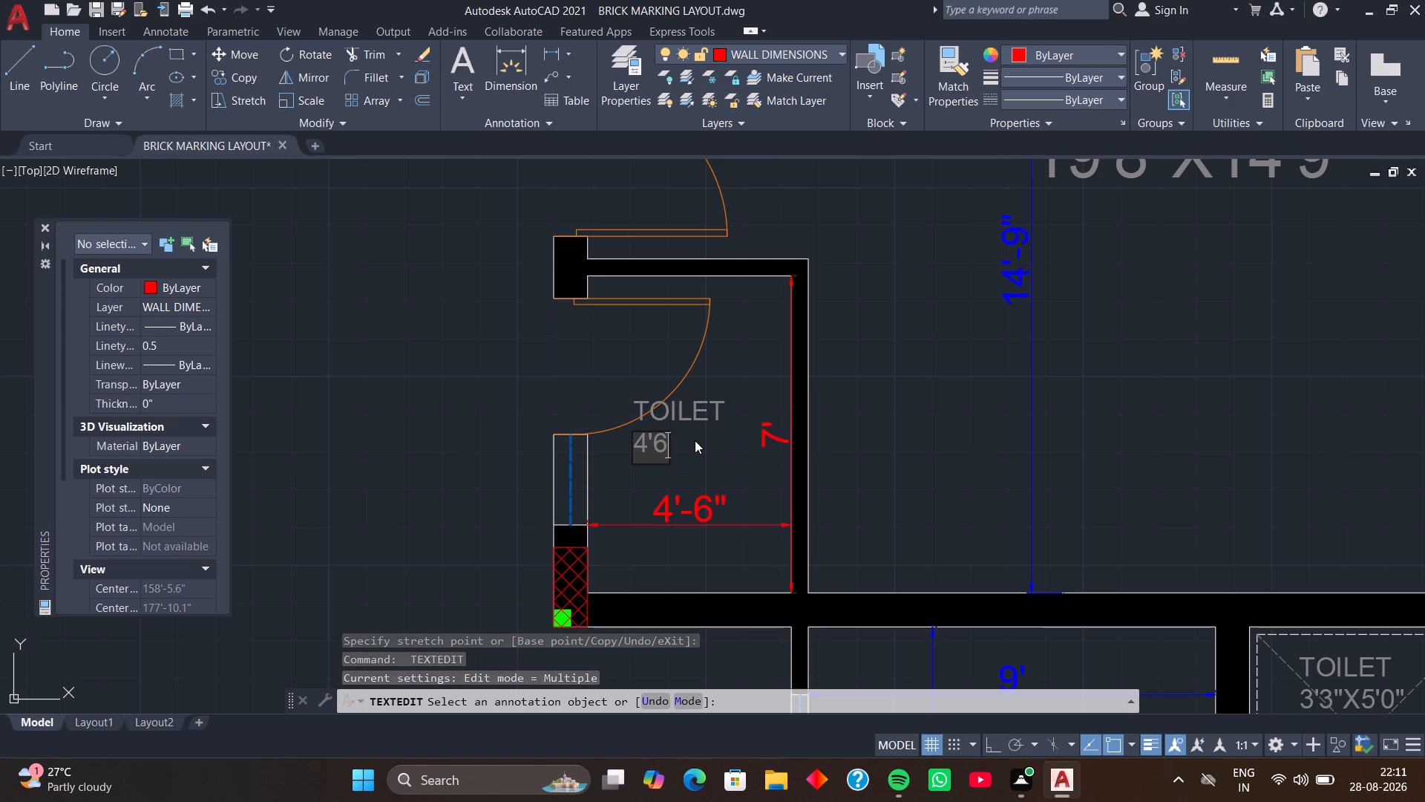
key("apostrophe")
key("x")
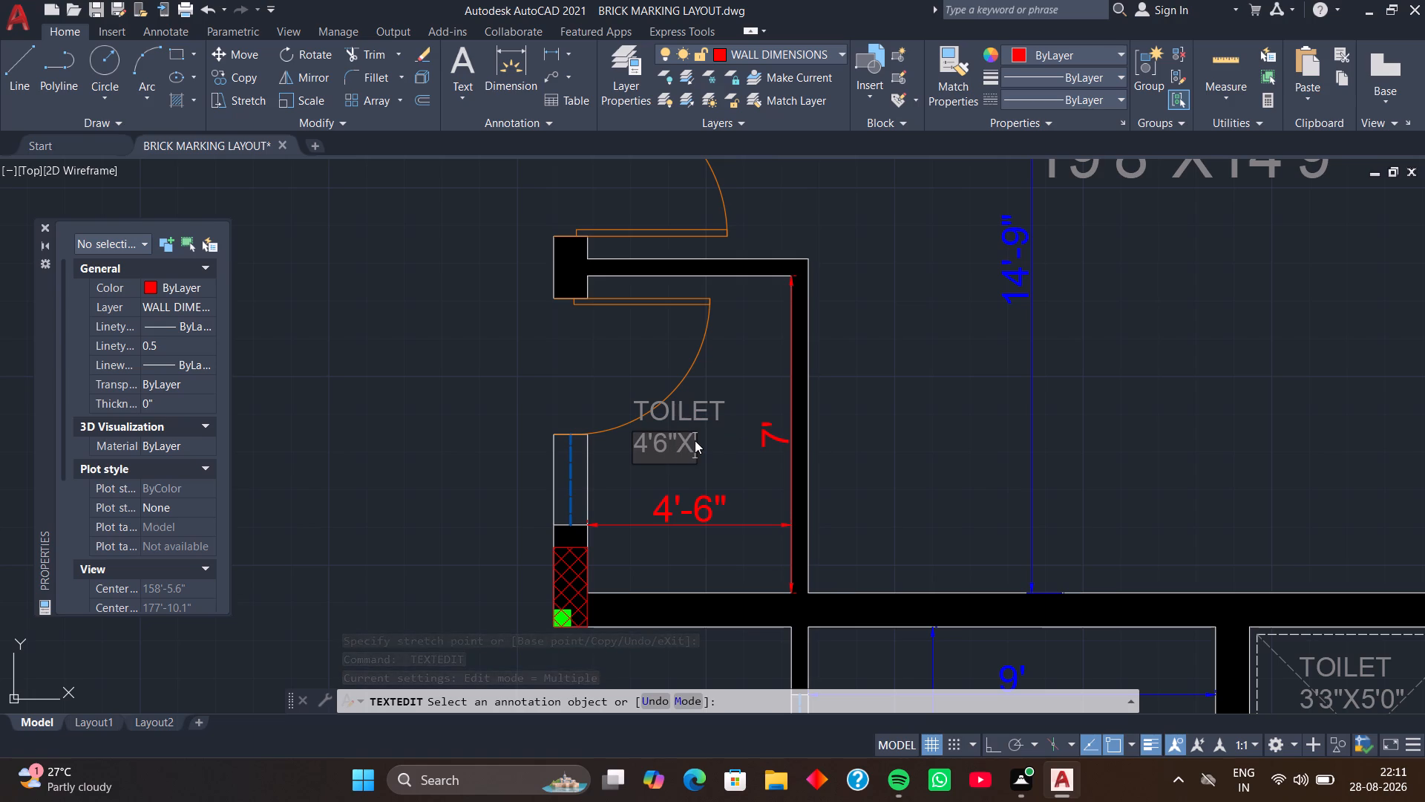
key("7")
key("apostrophe")
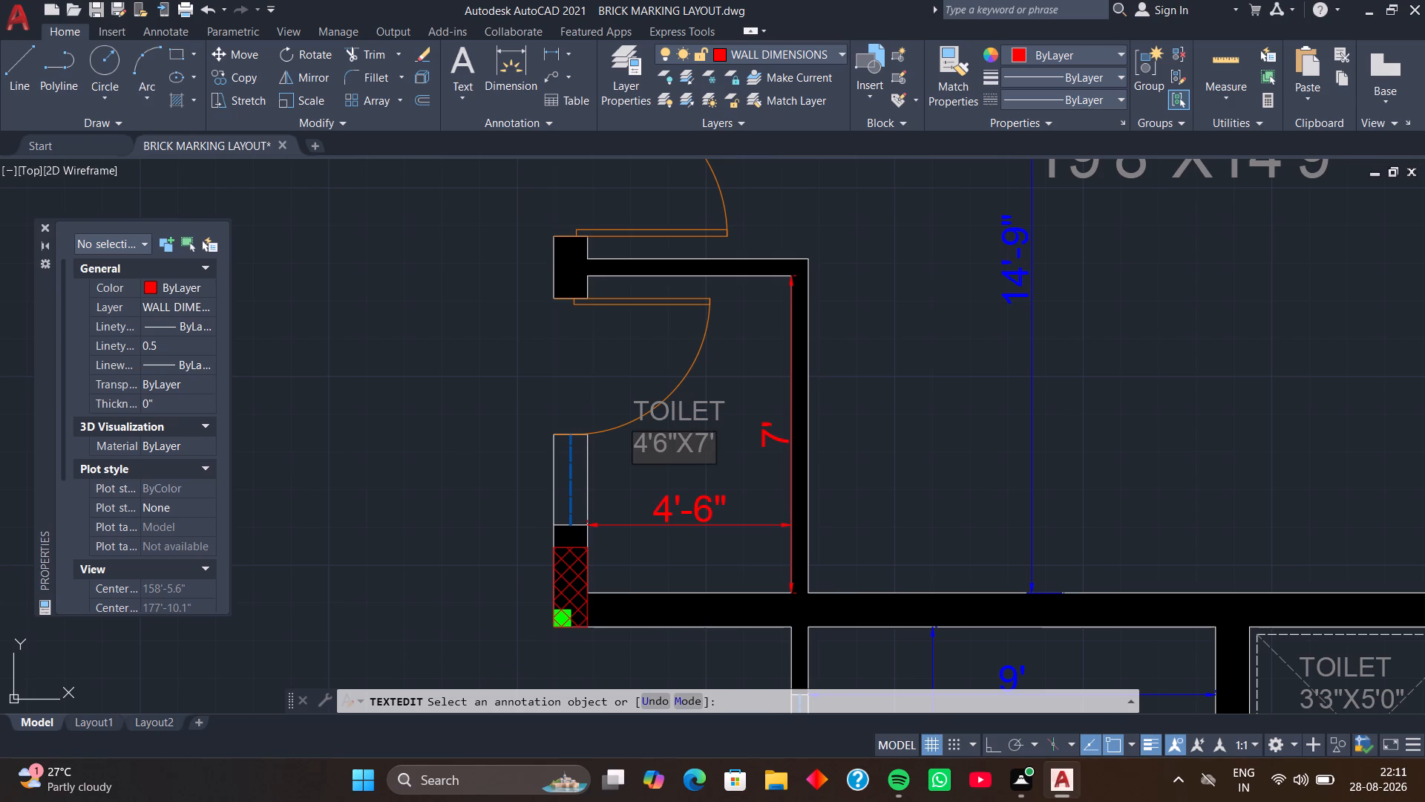
type("0\"")
key("Return")
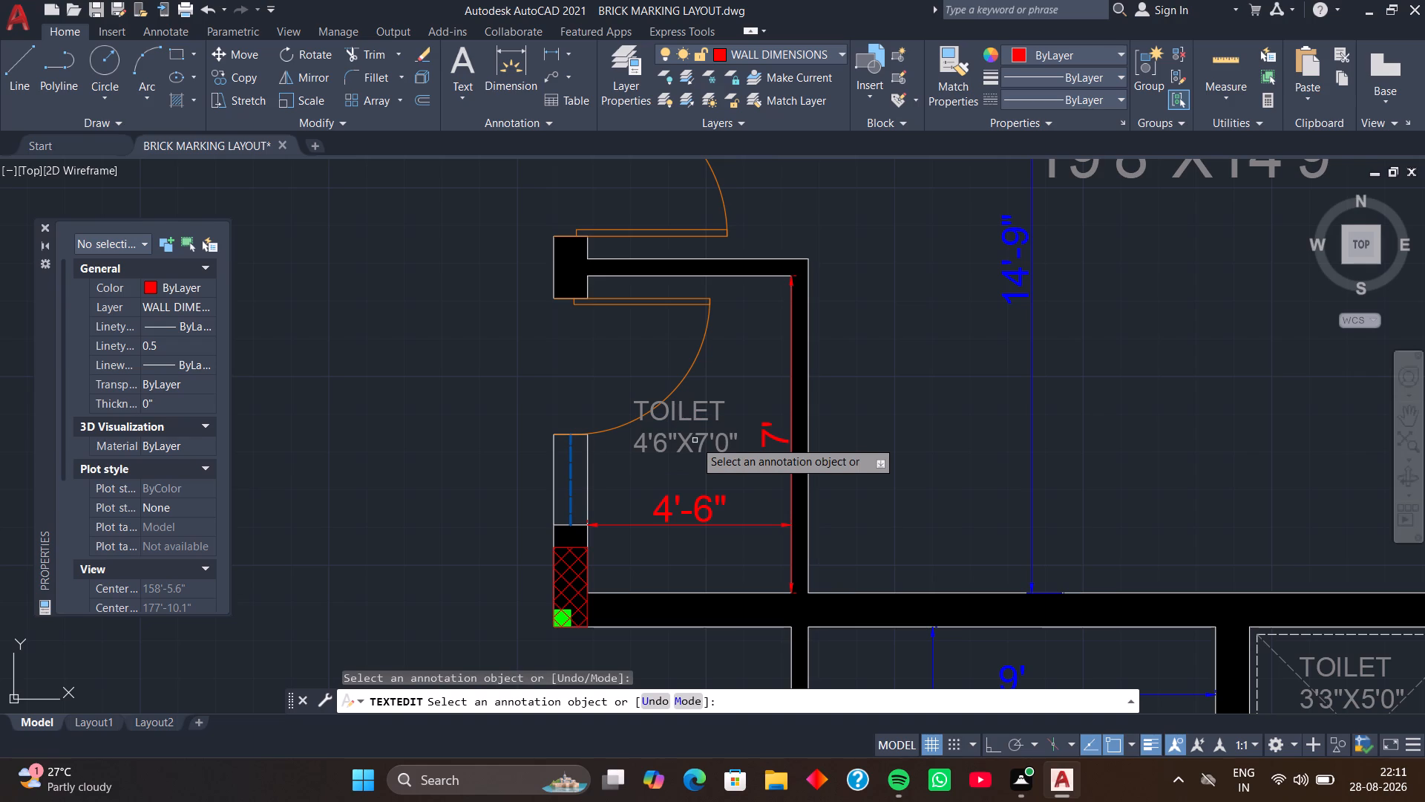
Relabel the open bay below that toilet as WASH AREA with the size text 5'3"X5'0".
scroll(714, 482, "down", 1)
middle_click_drag(723, 534, 705, 353)
left_click(646, 485)
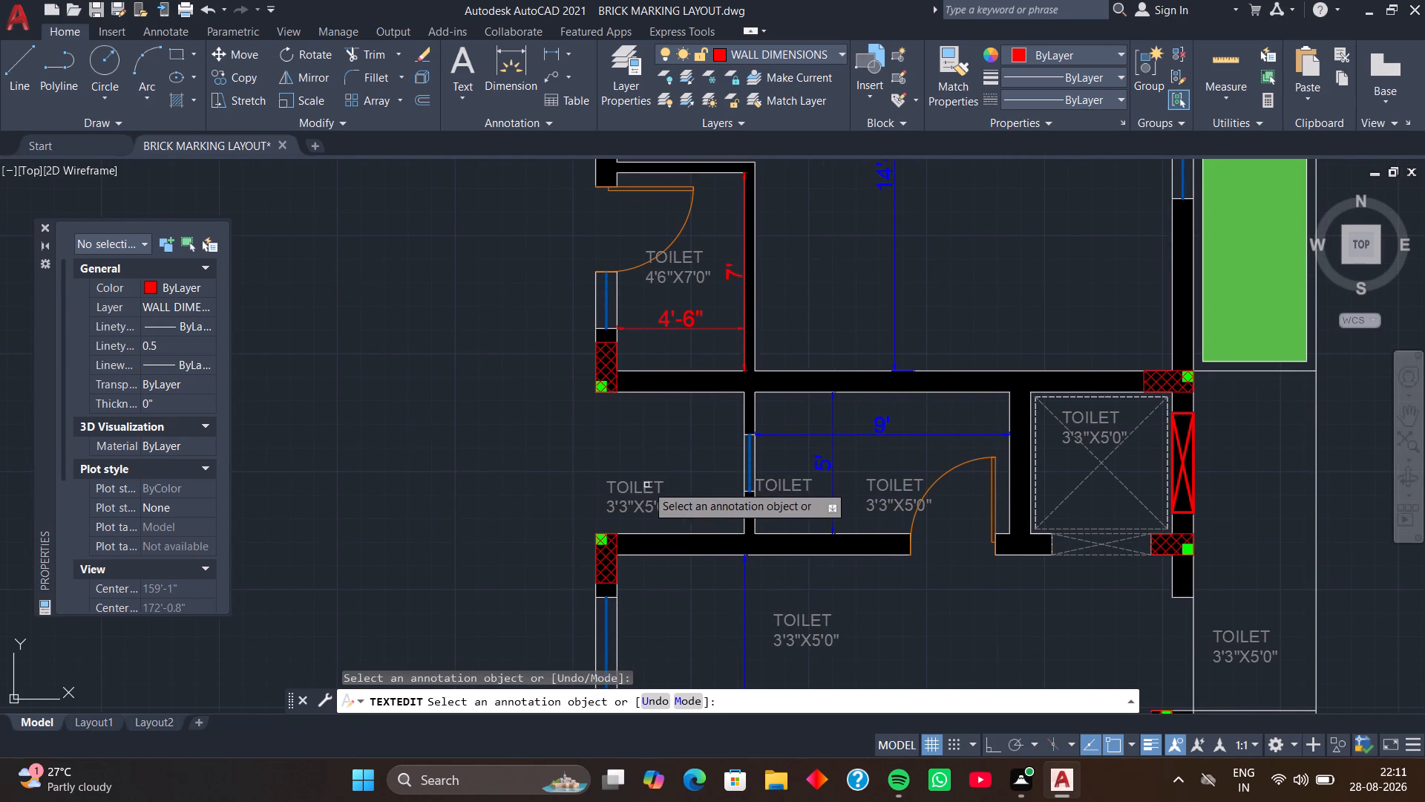
type("WAS")
type("H")
key("space")
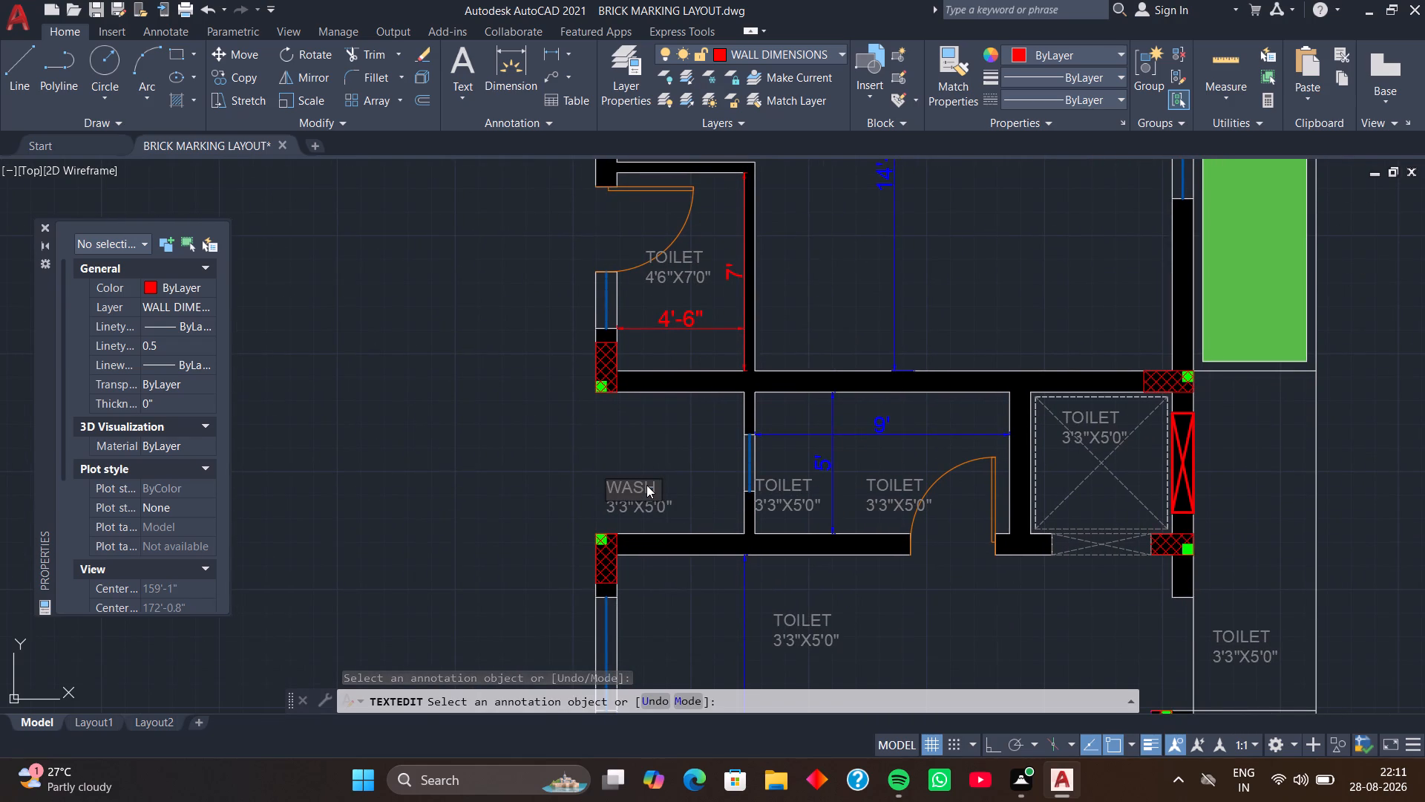
type("AREA")
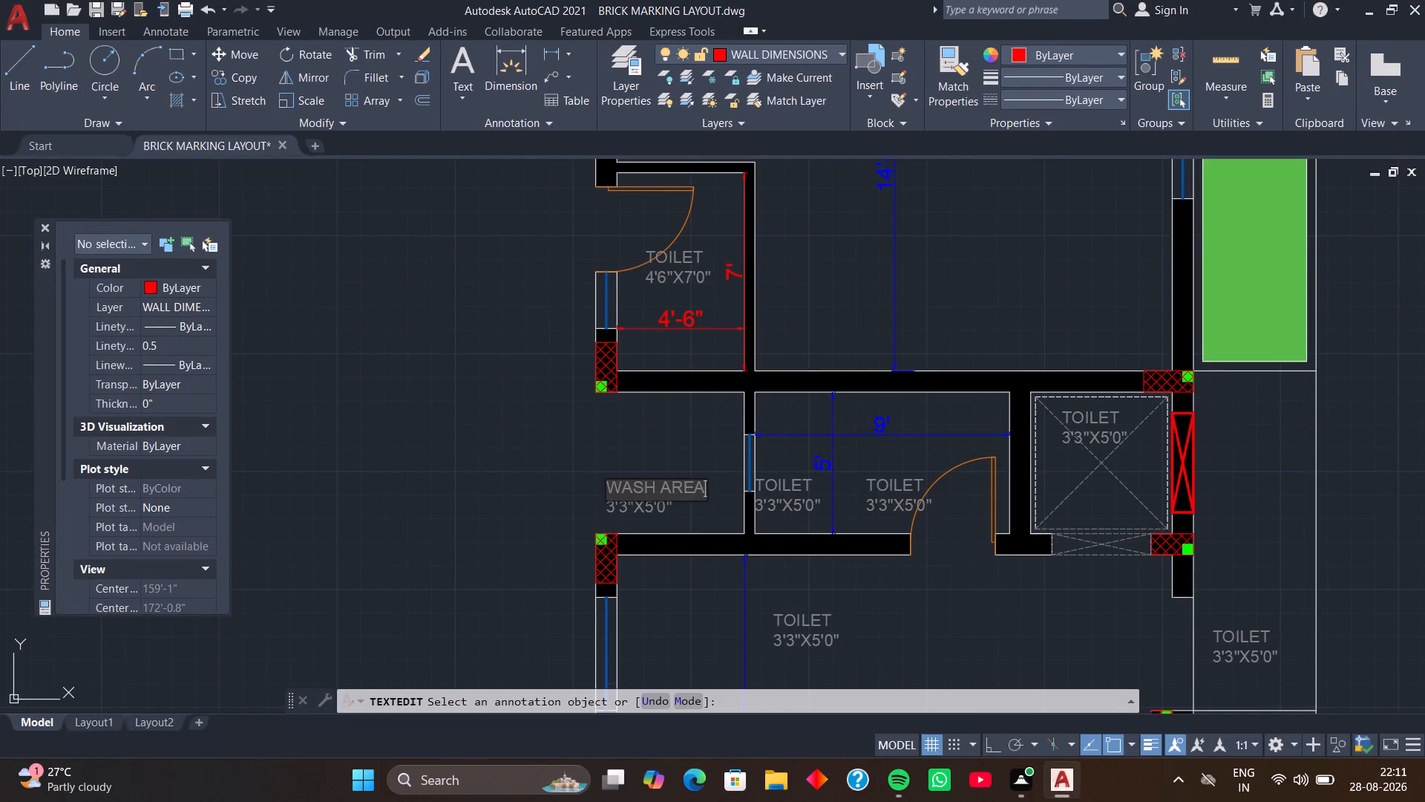
key("Return")
left_click(651, 506)
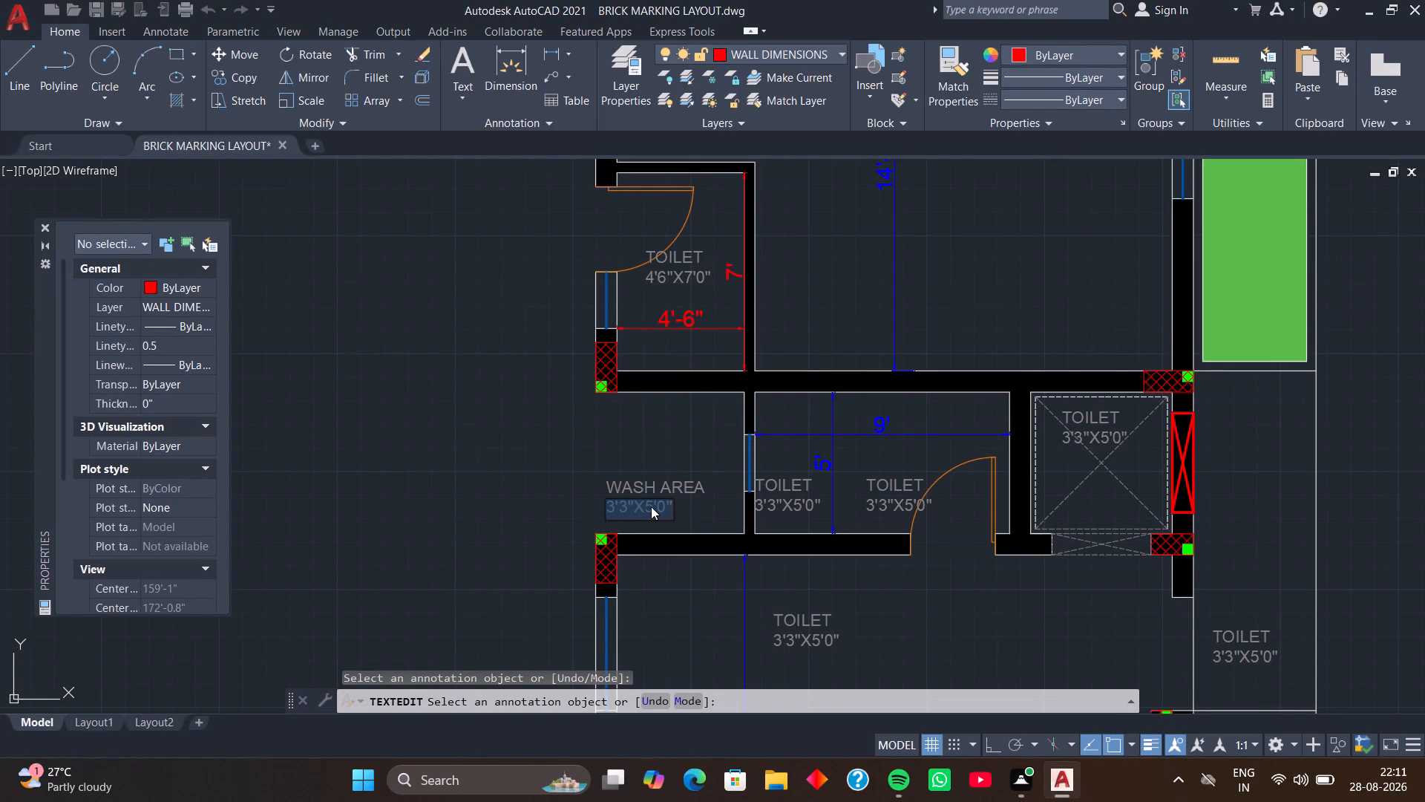
type("5'3\"")
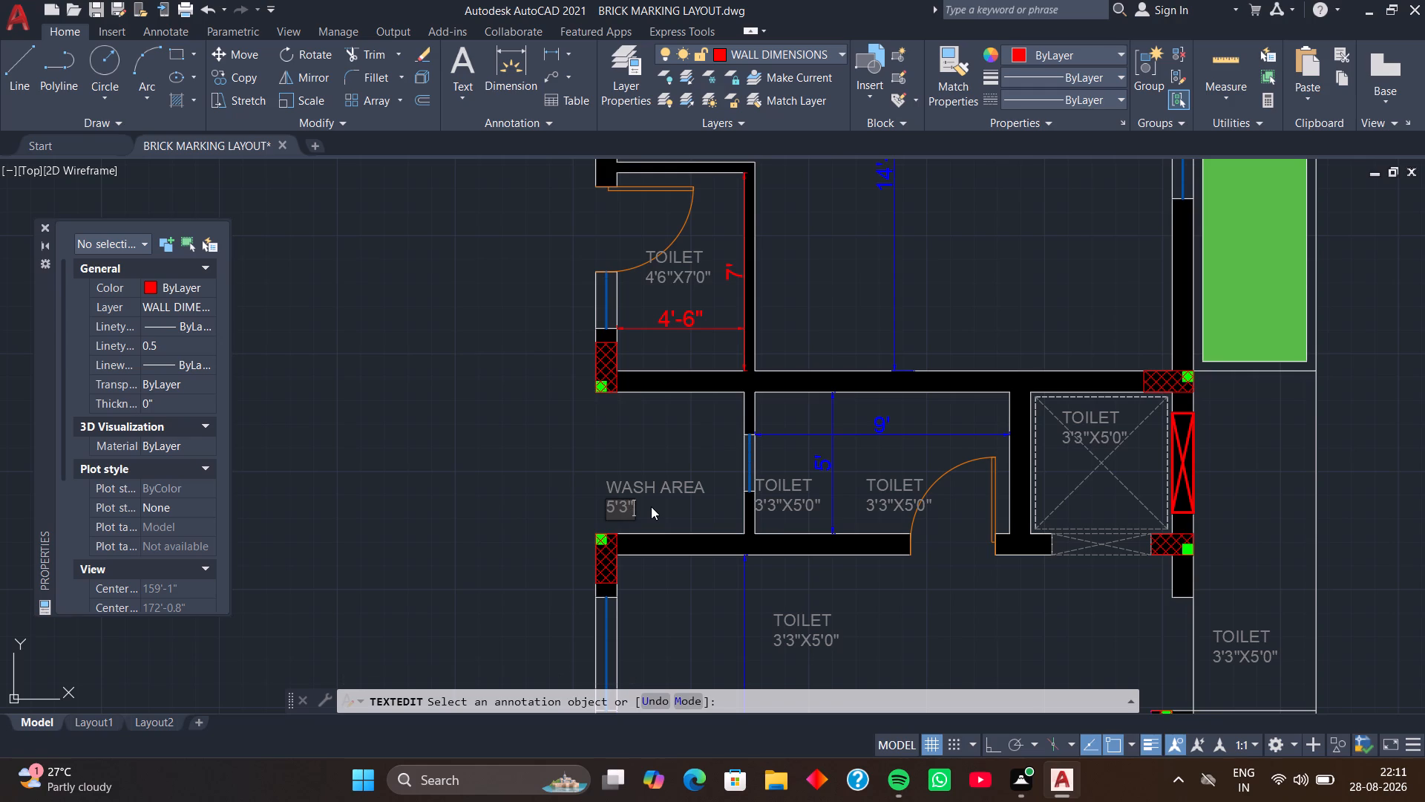
key("x")
type("5'0\"")
key("Return")
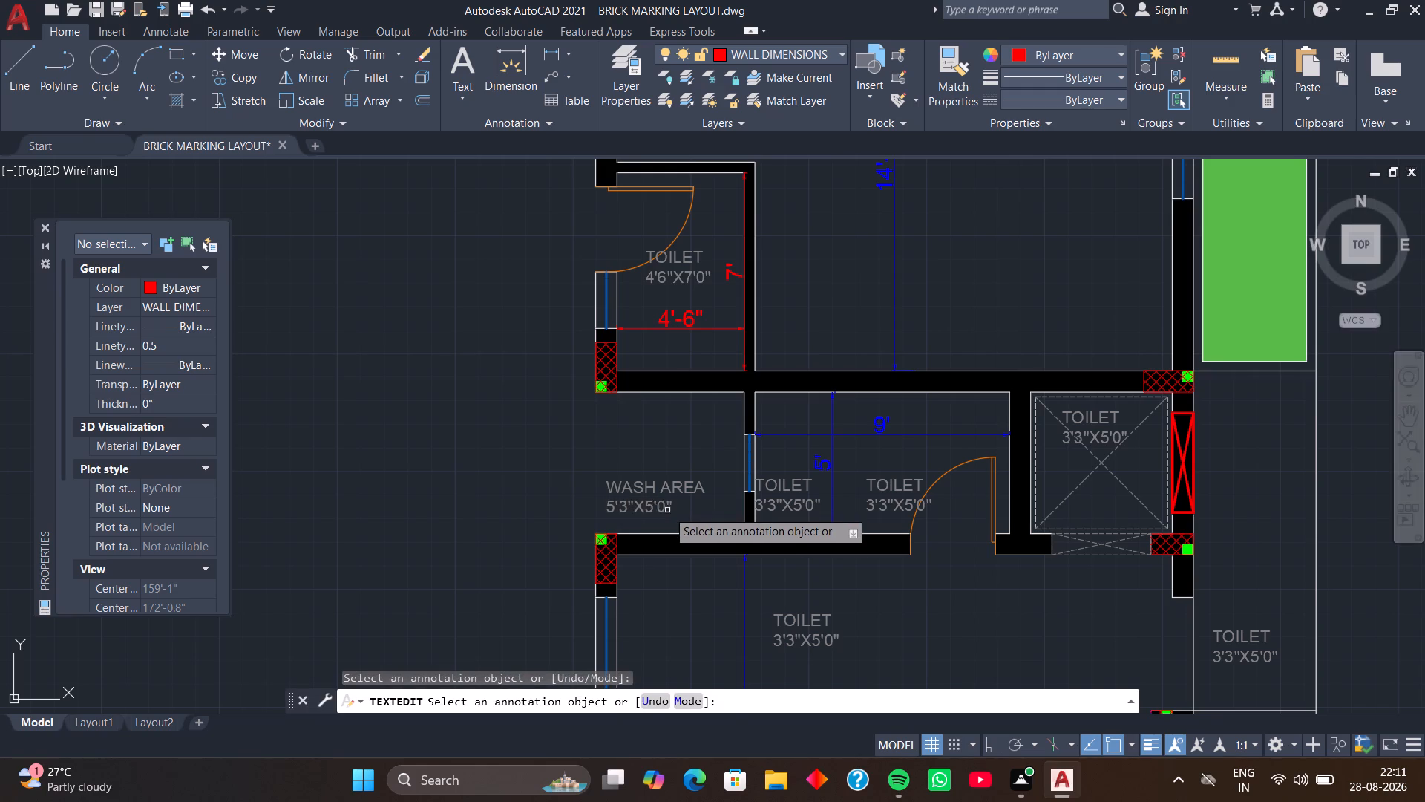
Change the TOILET label beside the window in the 9' wide middle room to SHOWER, keeping its size text.
left_click(773, 483)
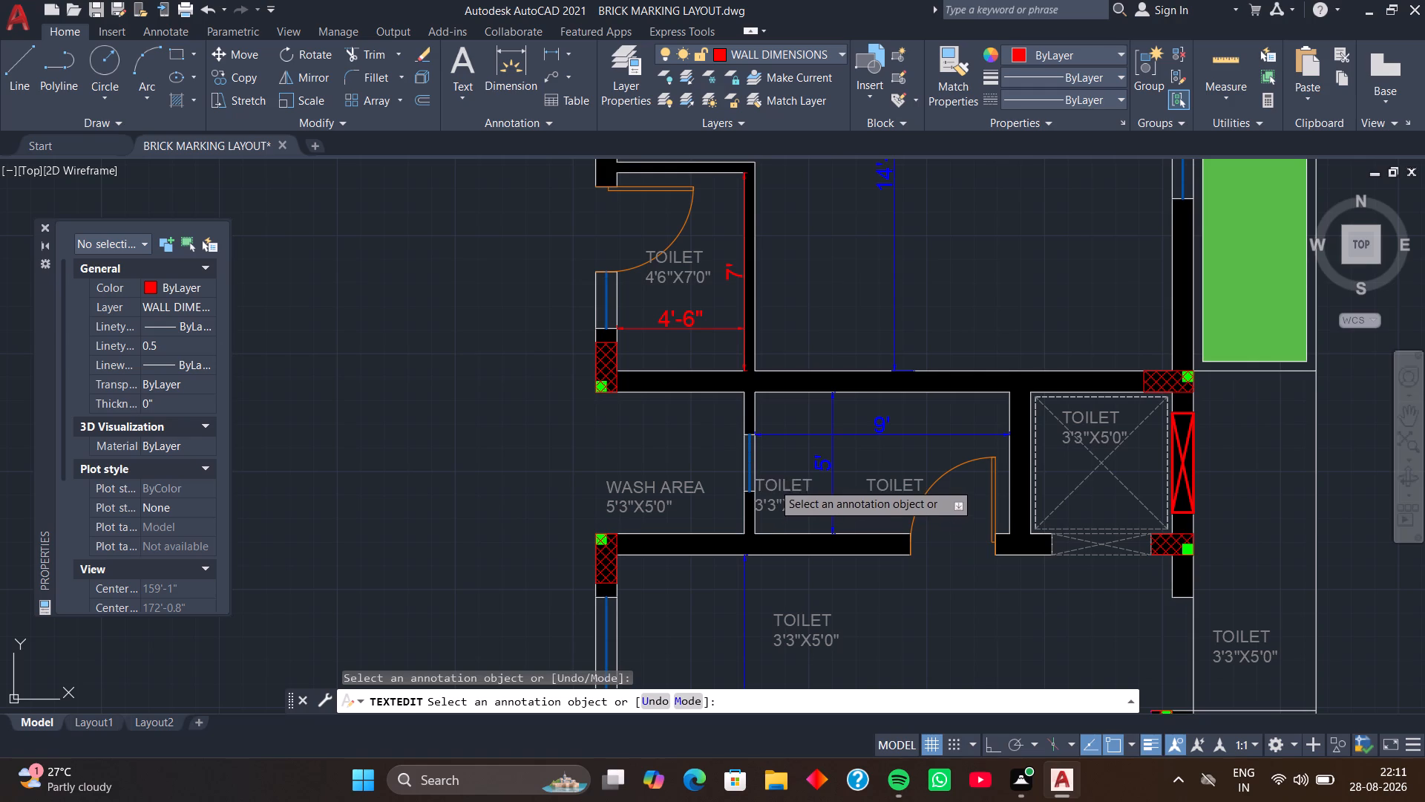
key("s")
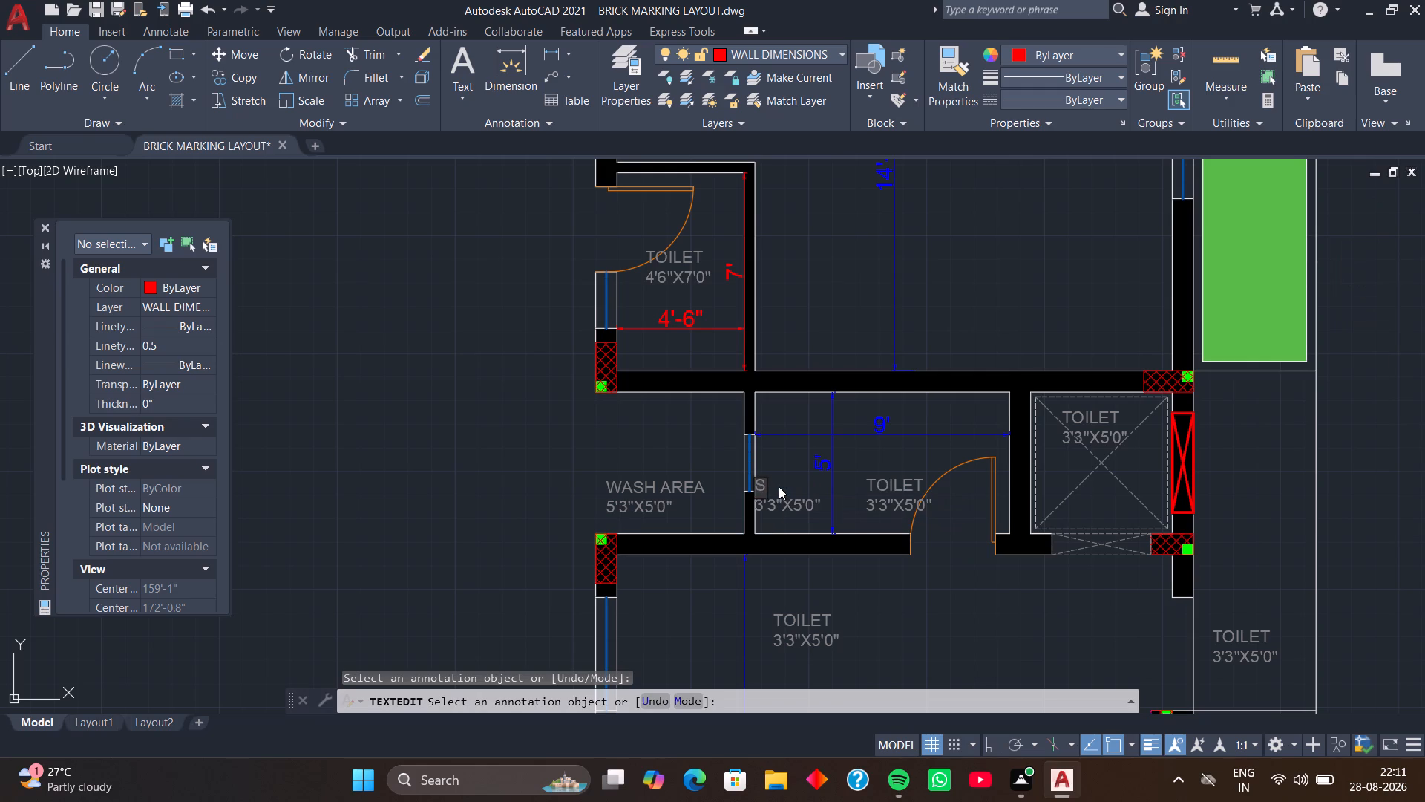
type("HOWER")
key("Return")
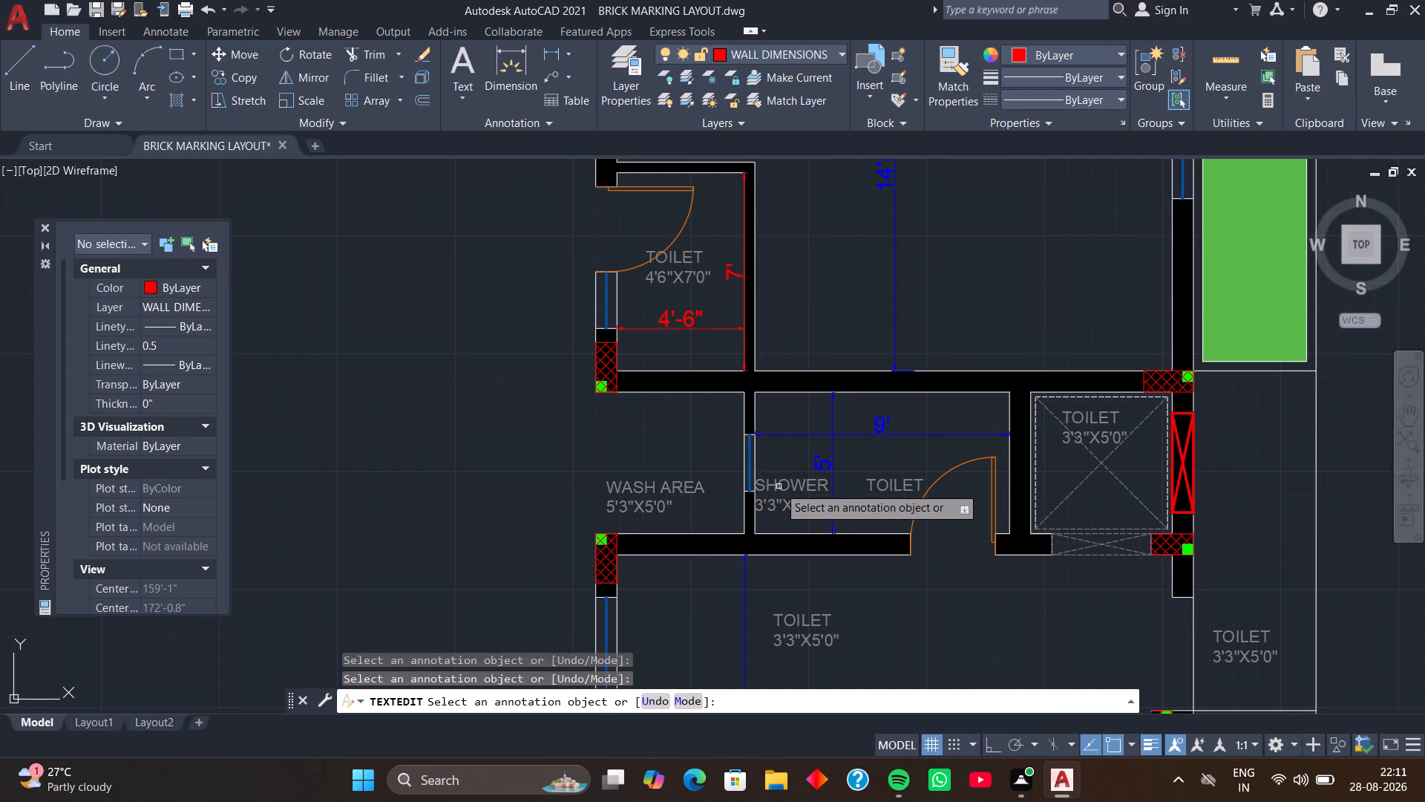
left_click(790, 509)
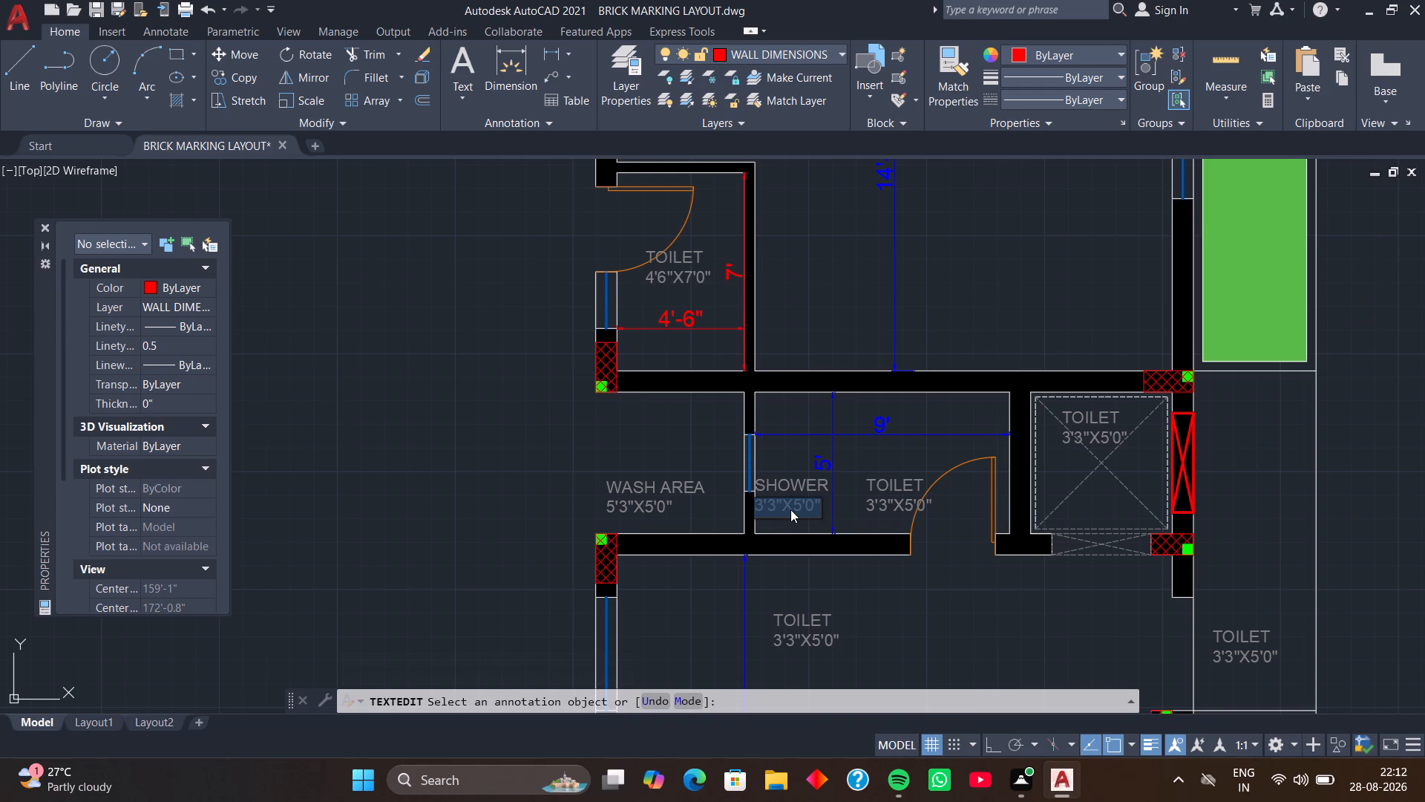
key("Return")
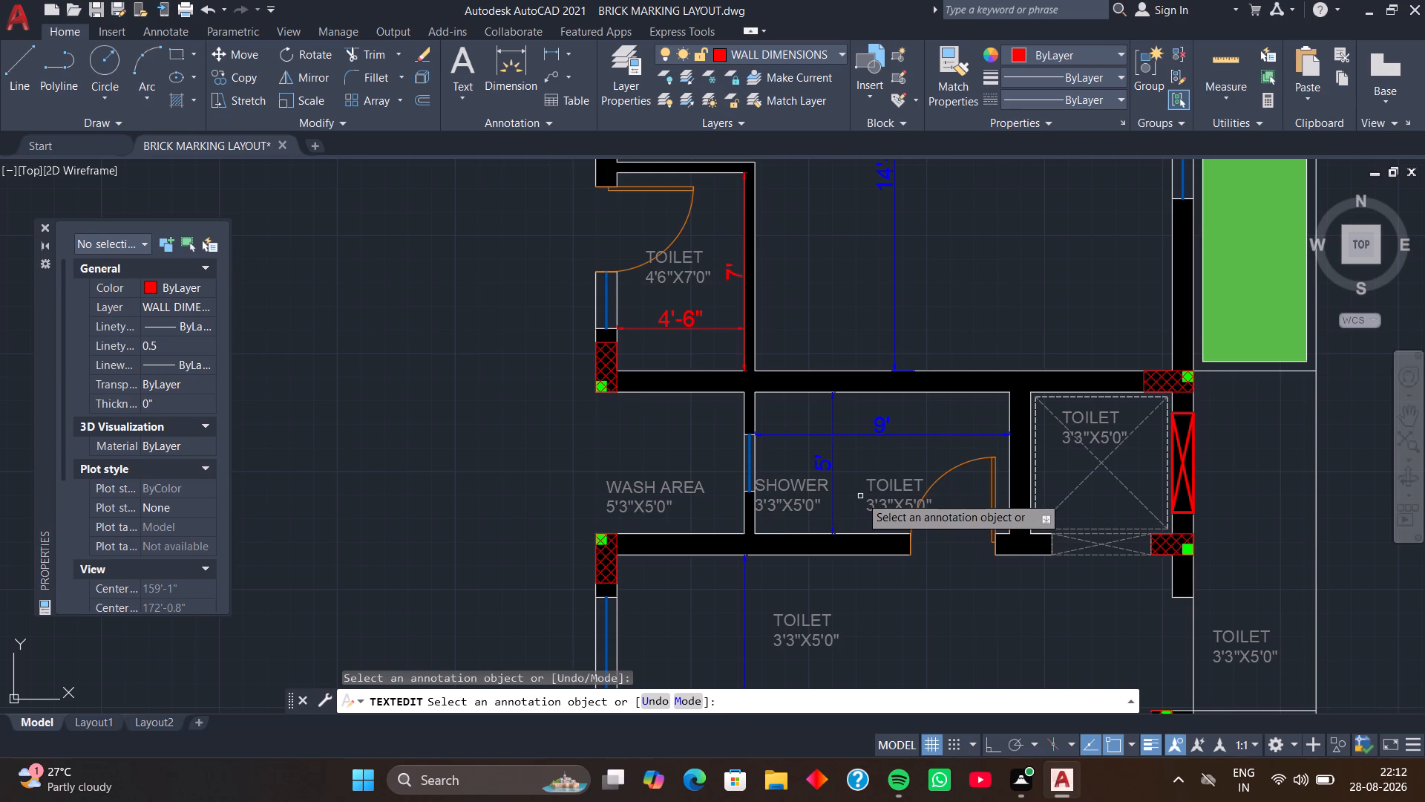
Set the size text of the TOILET label near the middle room's door to 5'9"X5'0".
left_click(884, 508)
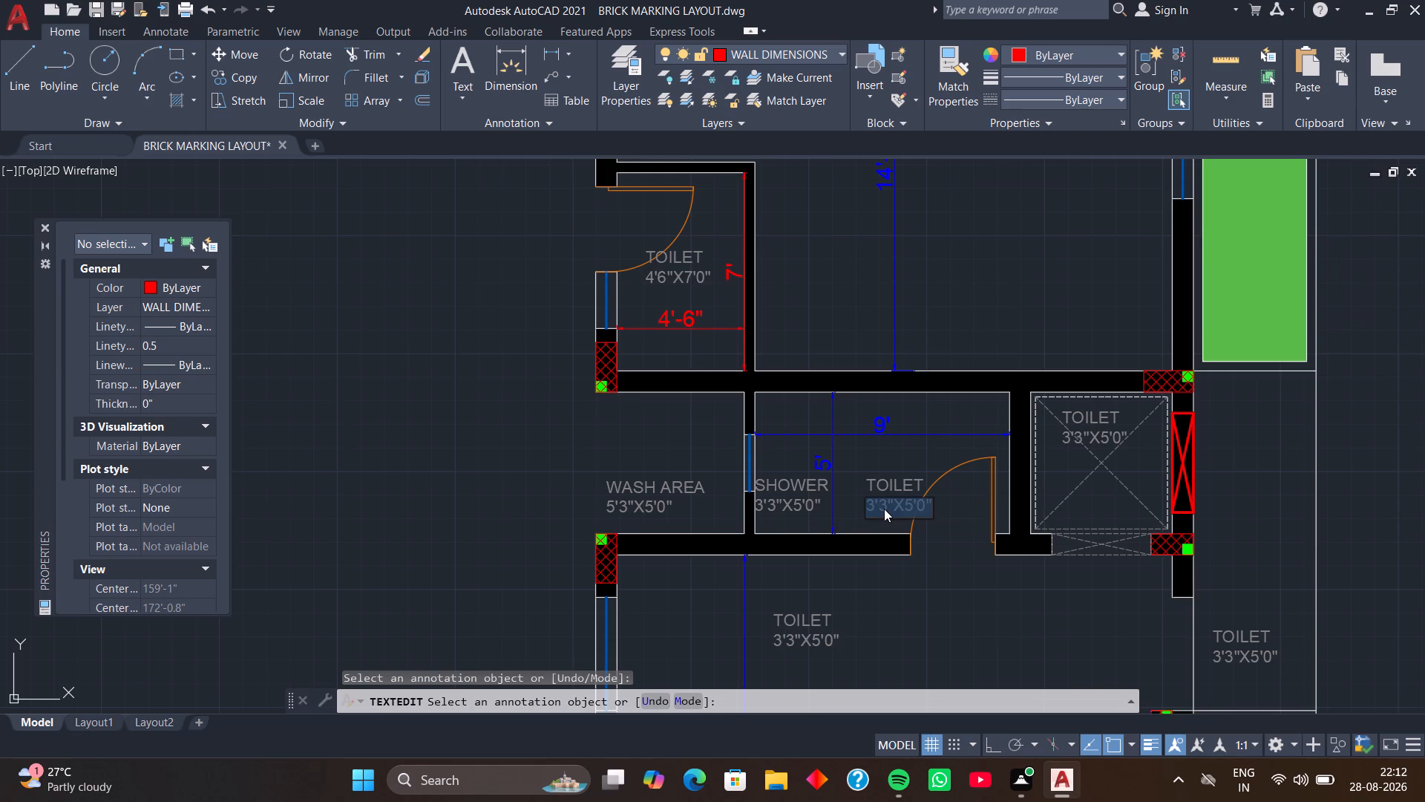
type("5'")
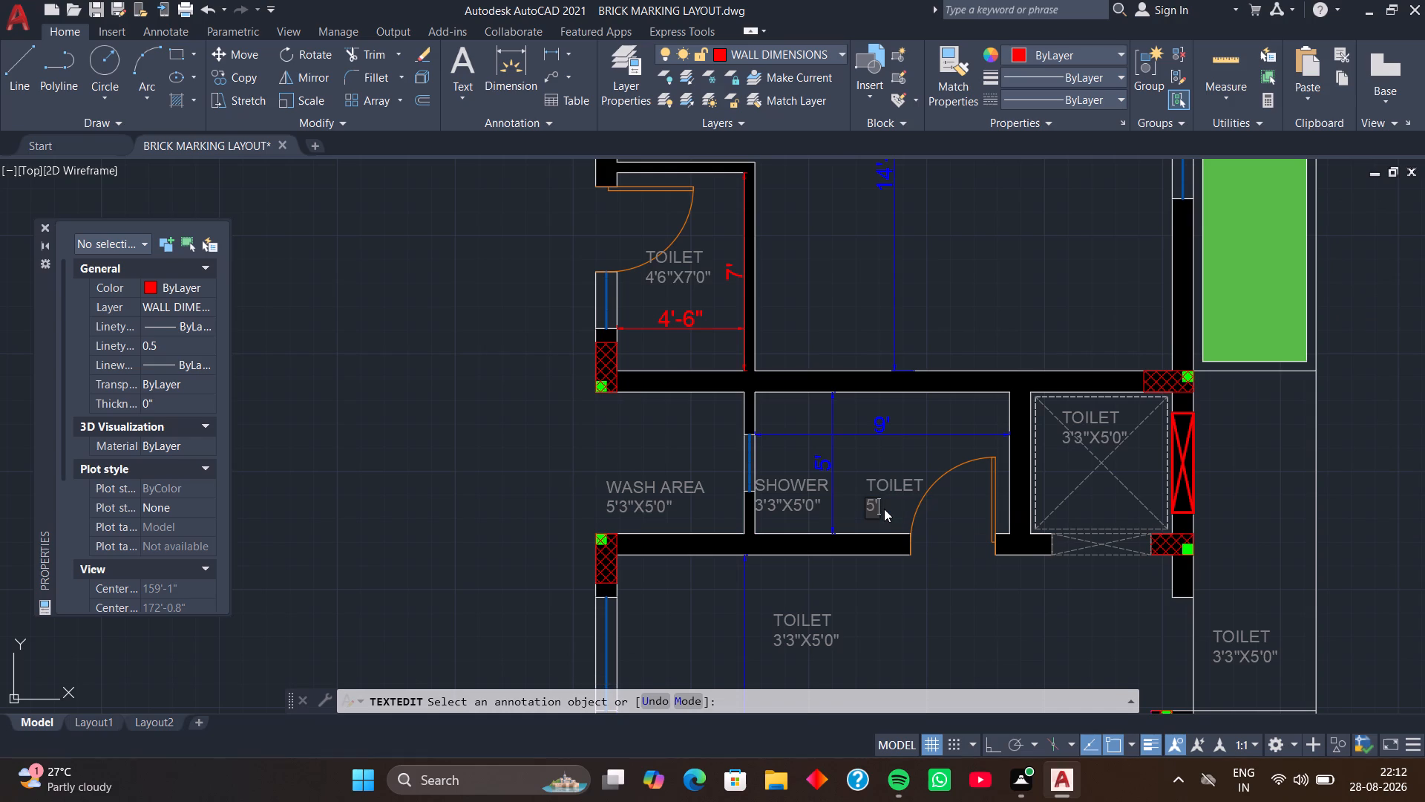
key("9")
key("shift+quotedbl")
key("x")
type("5'0\"")
key("Return")
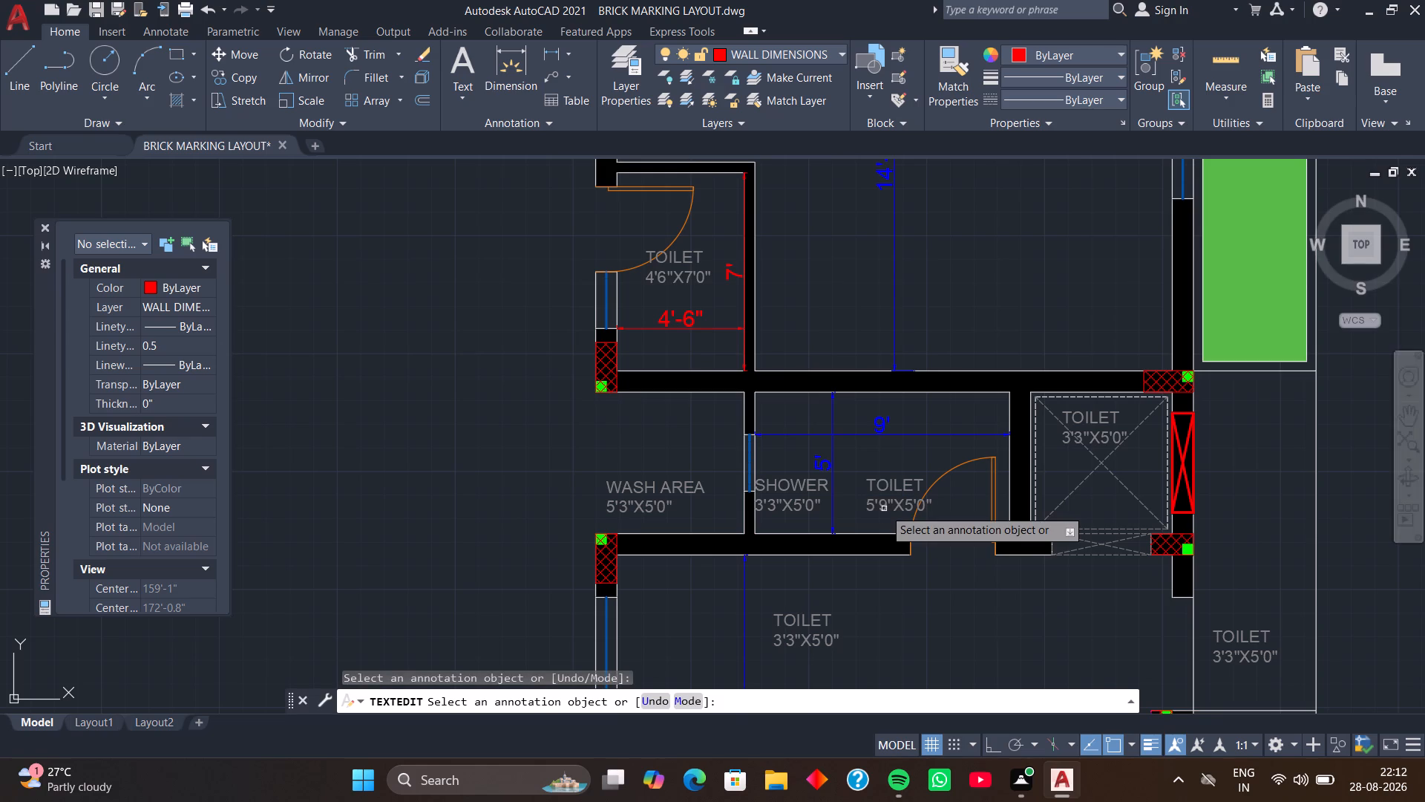
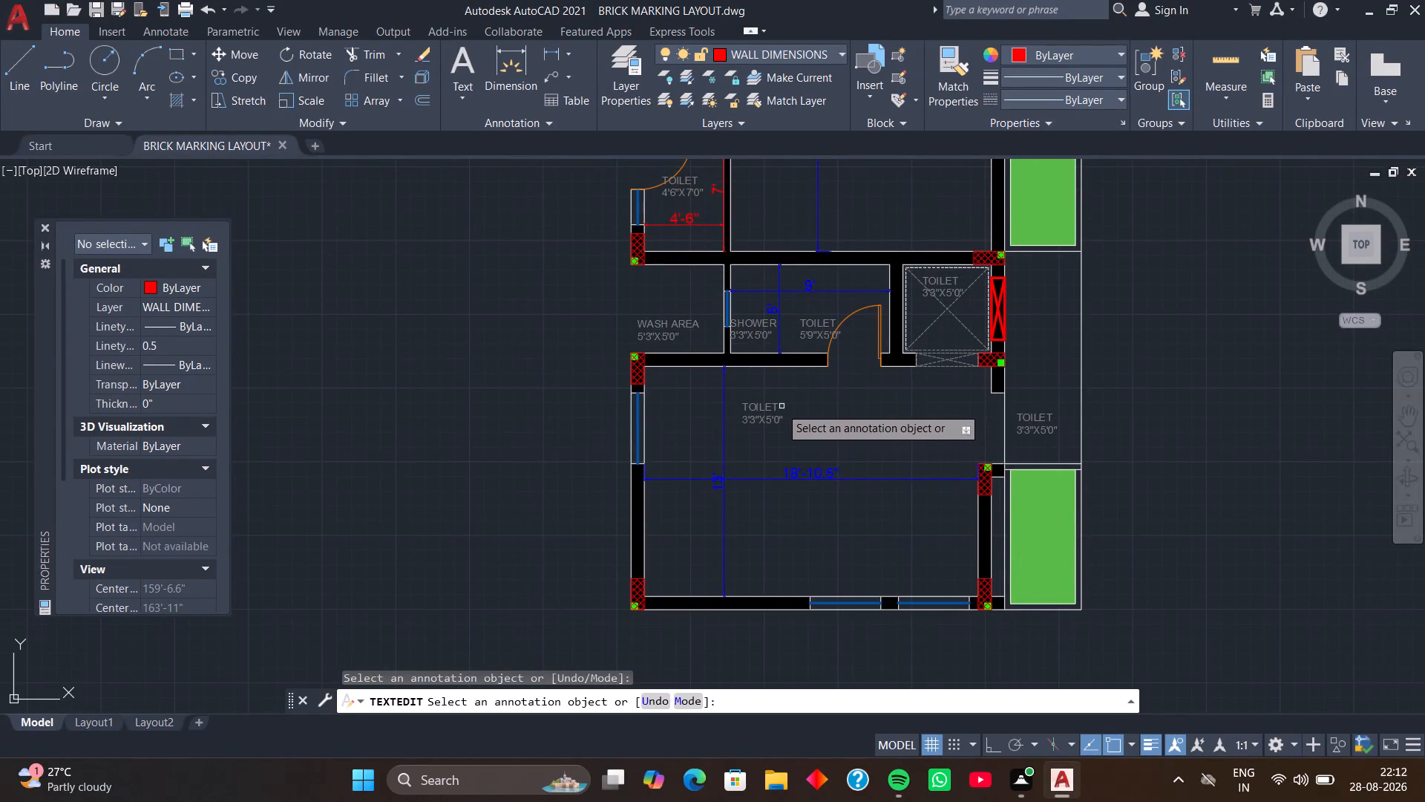
Open the name text of the TOILET label in the large 18'-10.5" wide room for editing.
scroll(767, 412, "up", 1)
left_click(766, 405)
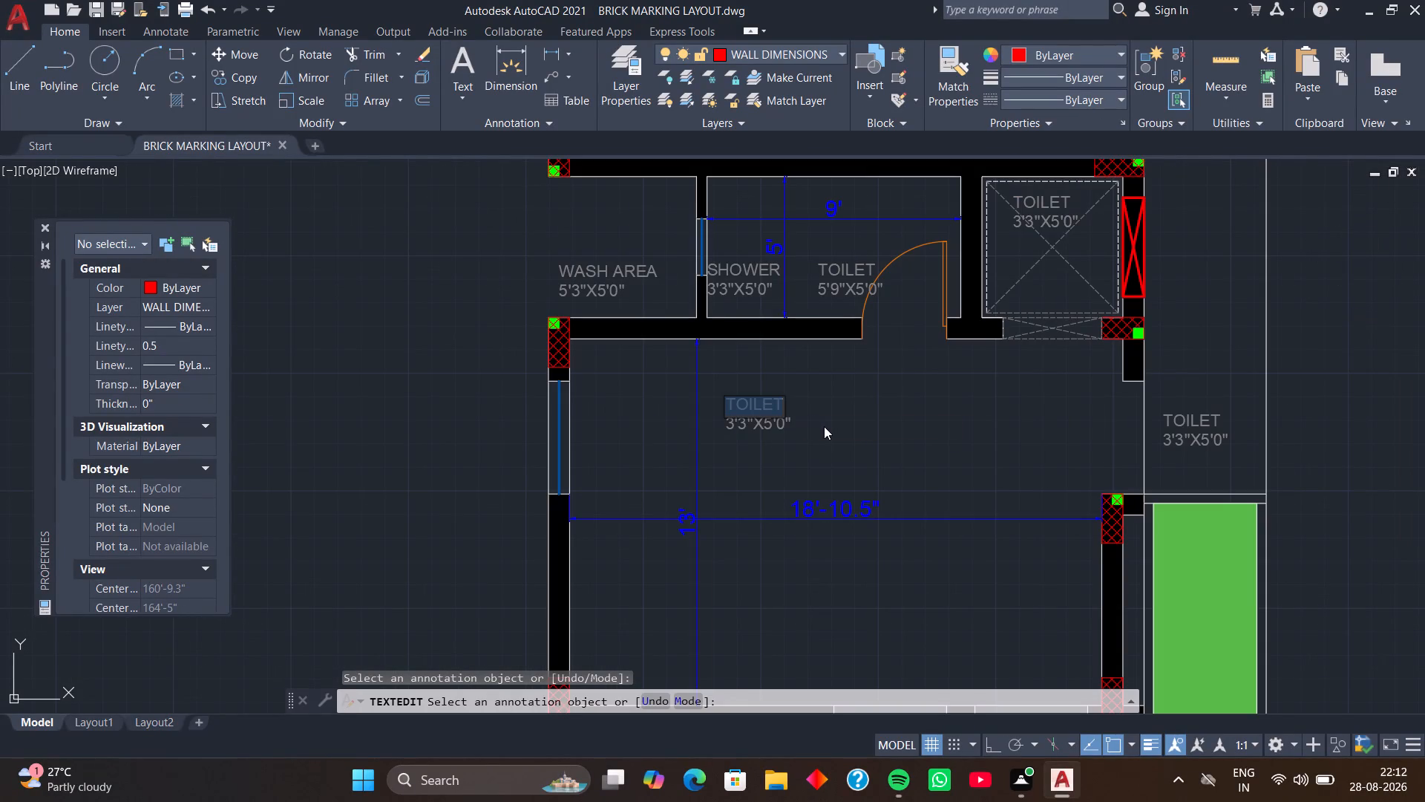
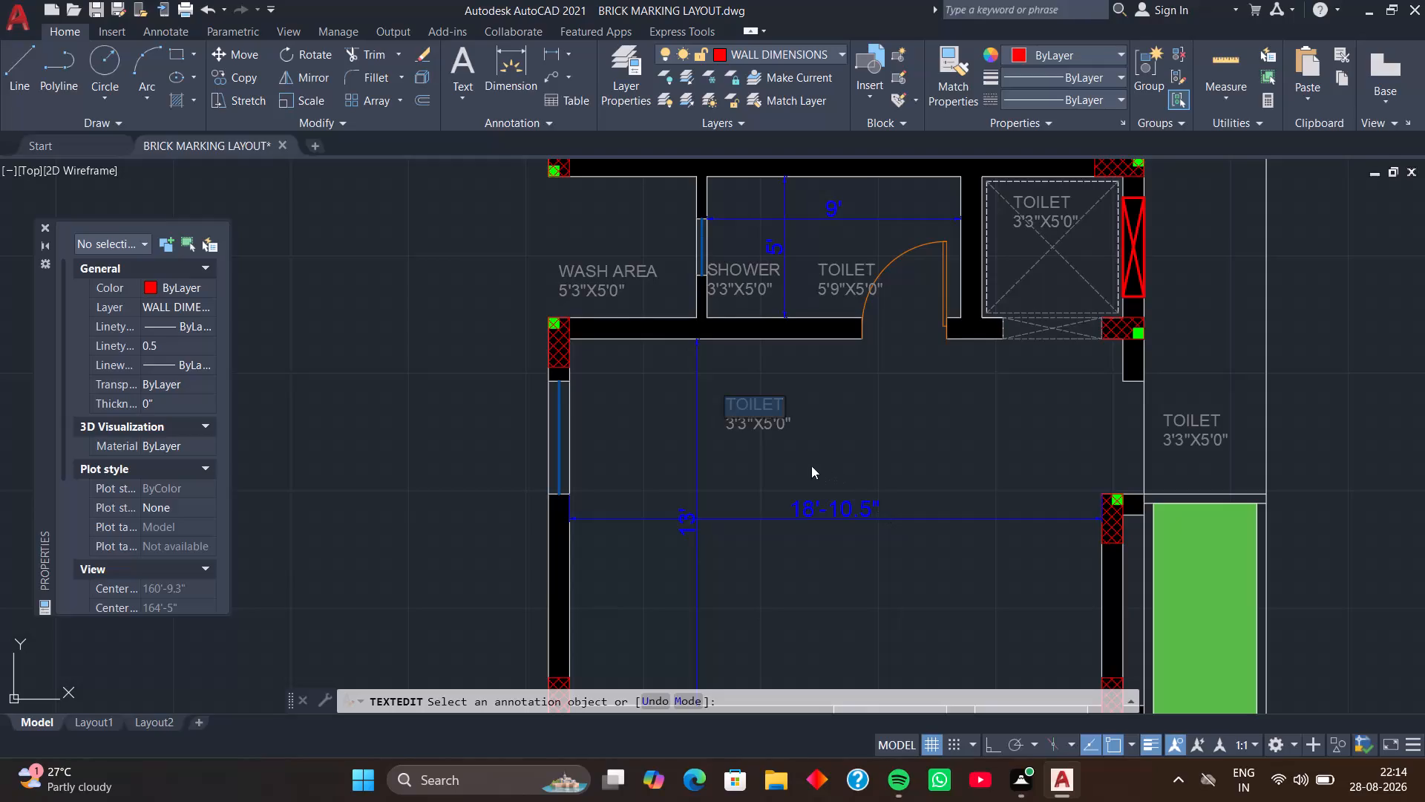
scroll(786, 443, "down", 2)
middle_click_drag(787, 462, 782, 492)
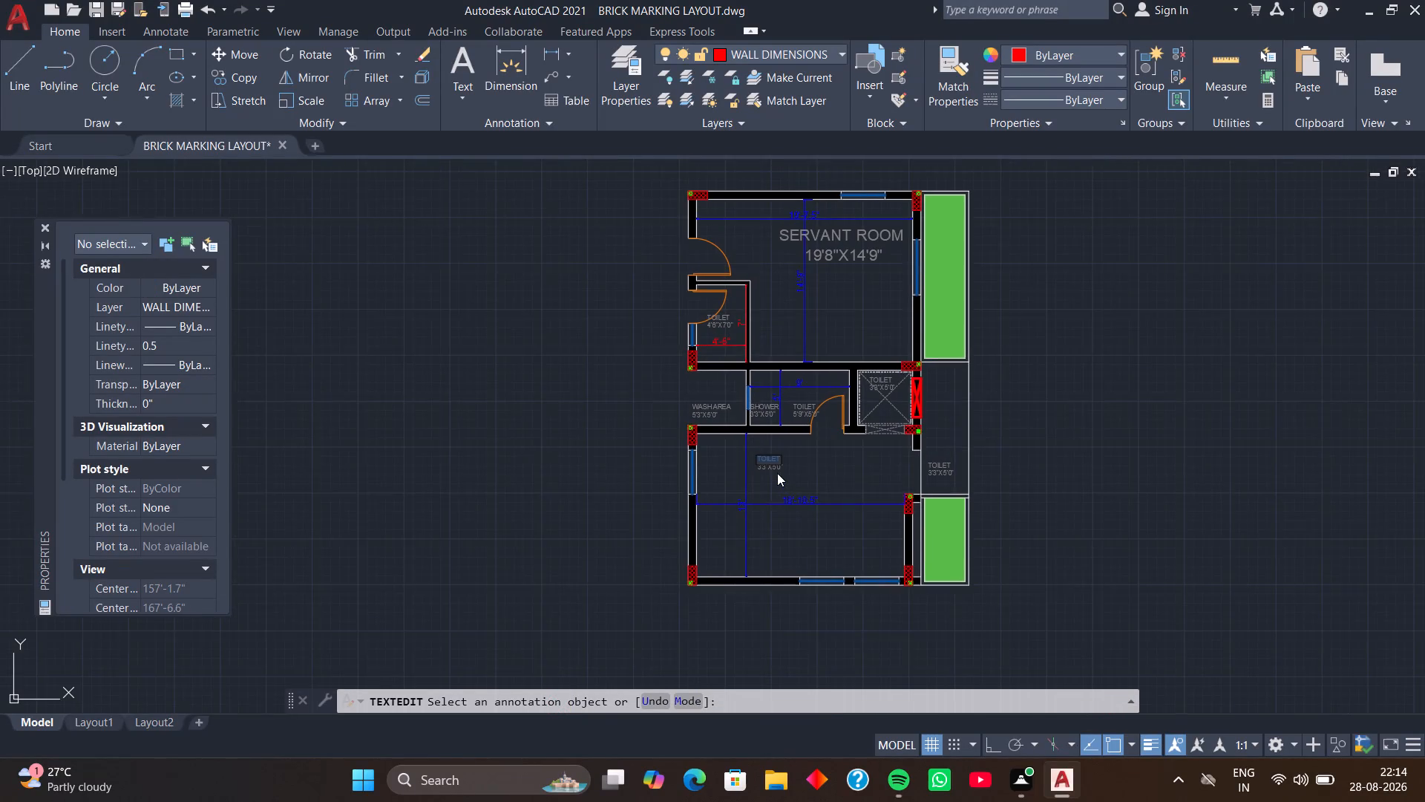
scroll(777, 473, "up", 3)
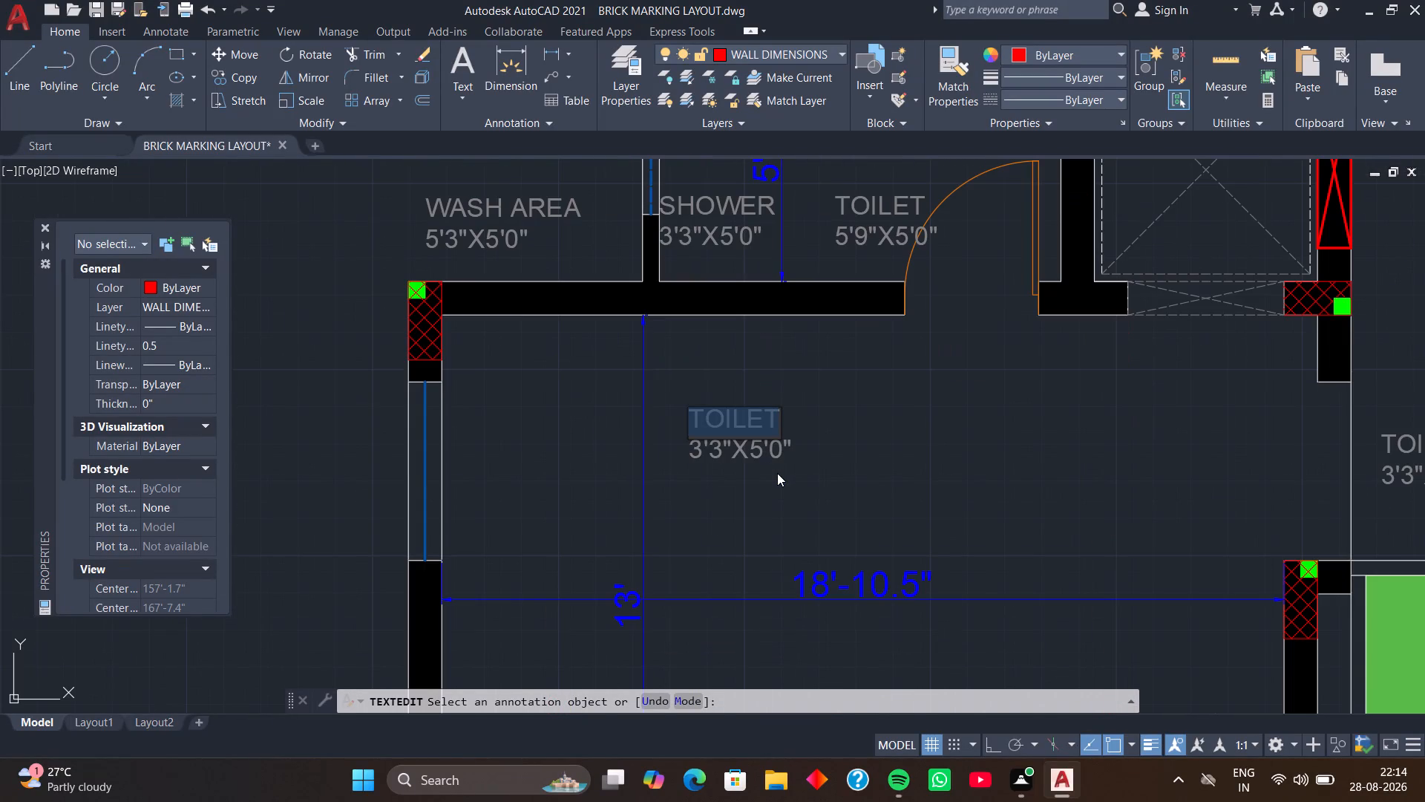
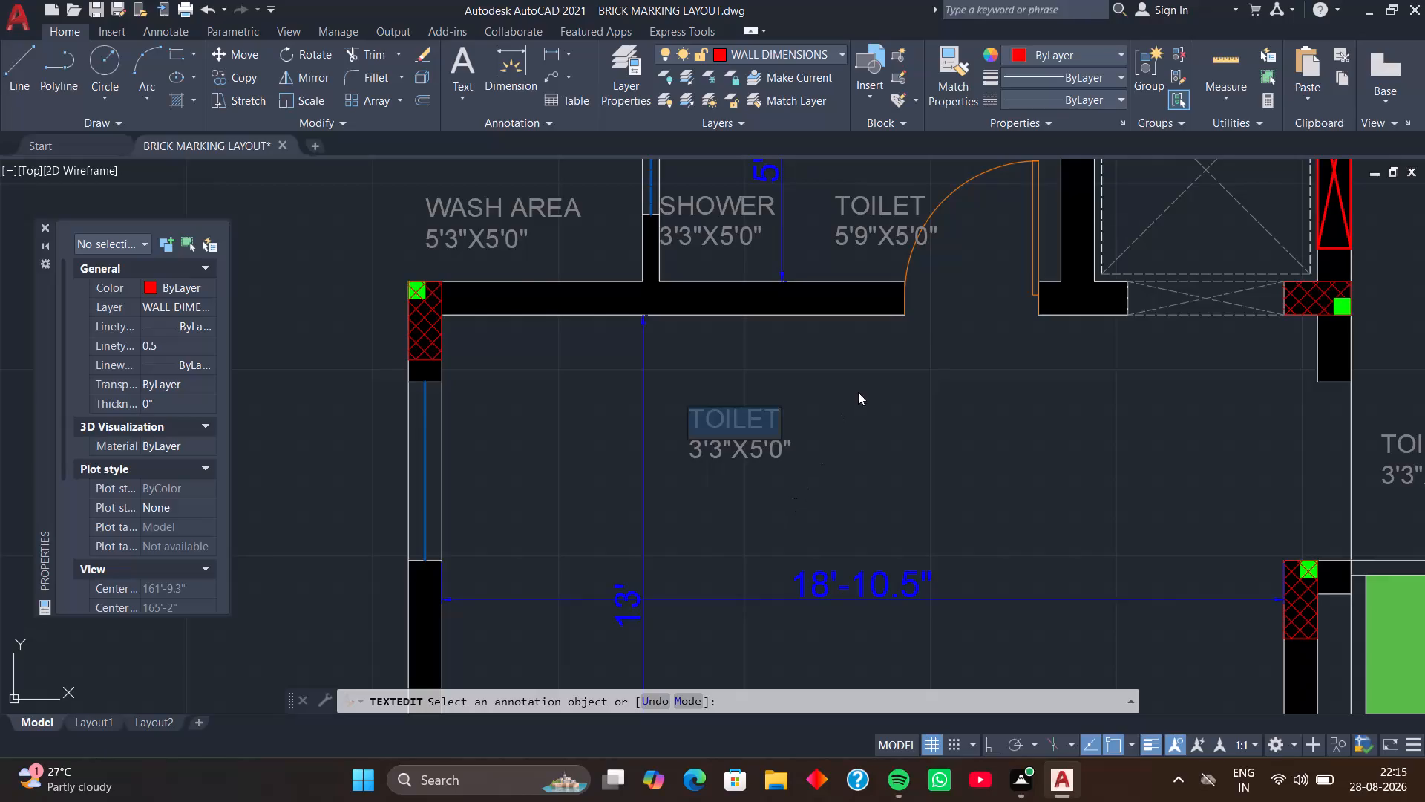
Change the copied TOILET label in the narrow space between the outer wall lines beside the large room to ENTRANCE.
scroll(908, 418, "down", 2)
middle_click_drag(992, 432, 970, 429)
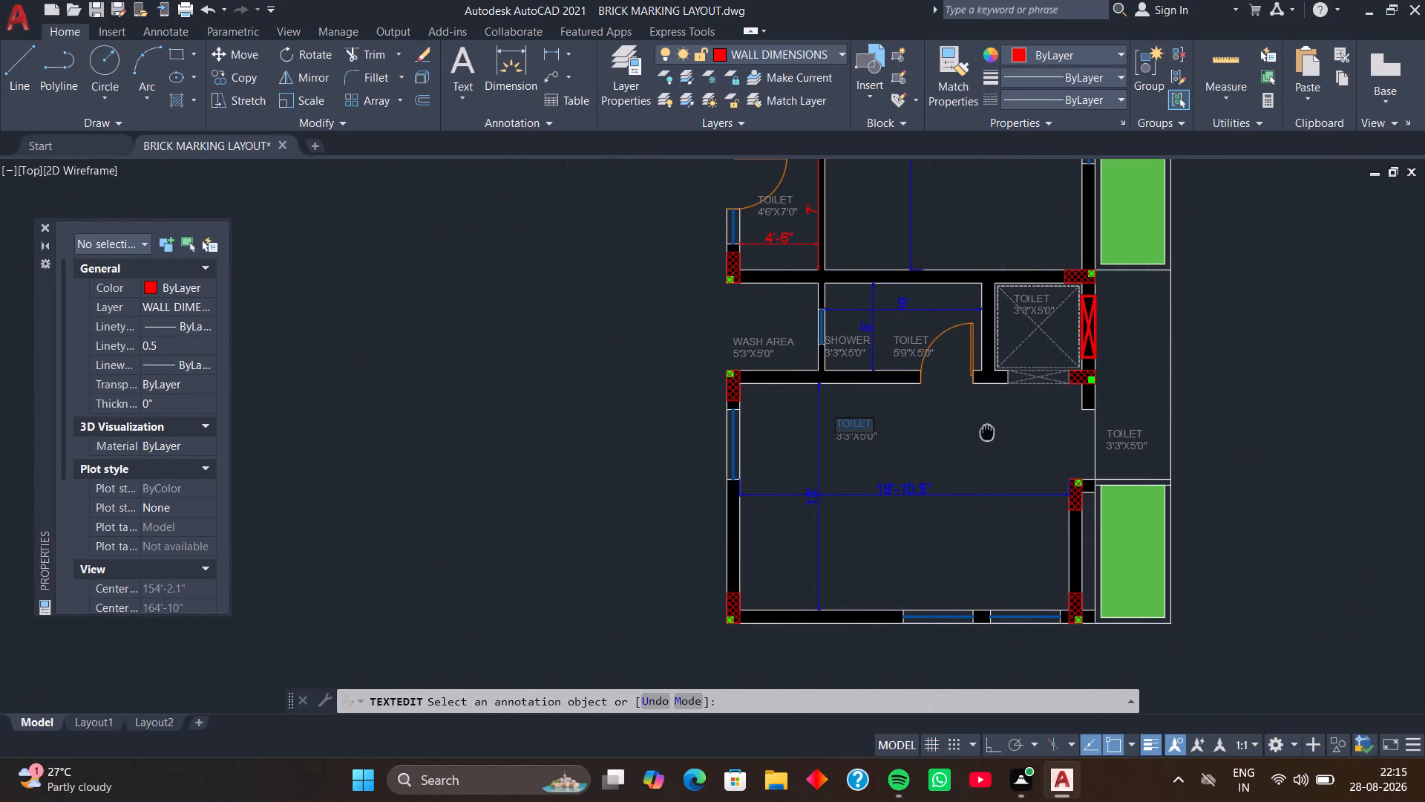
middle_click_drag(970, 429, 851, 414)
scroll(1003, 416, "up", 4)
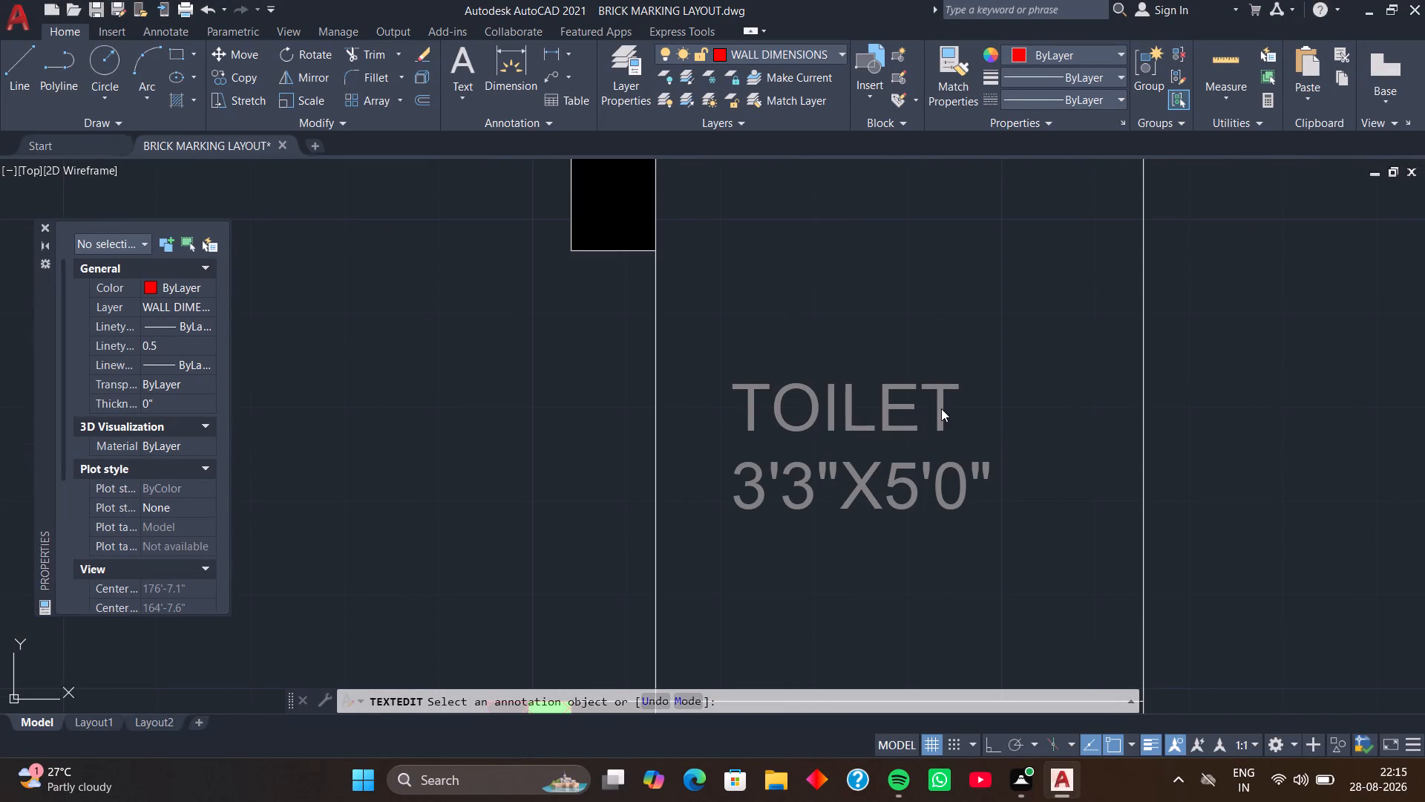
left_click(941, 408)
left_click(940, 408)
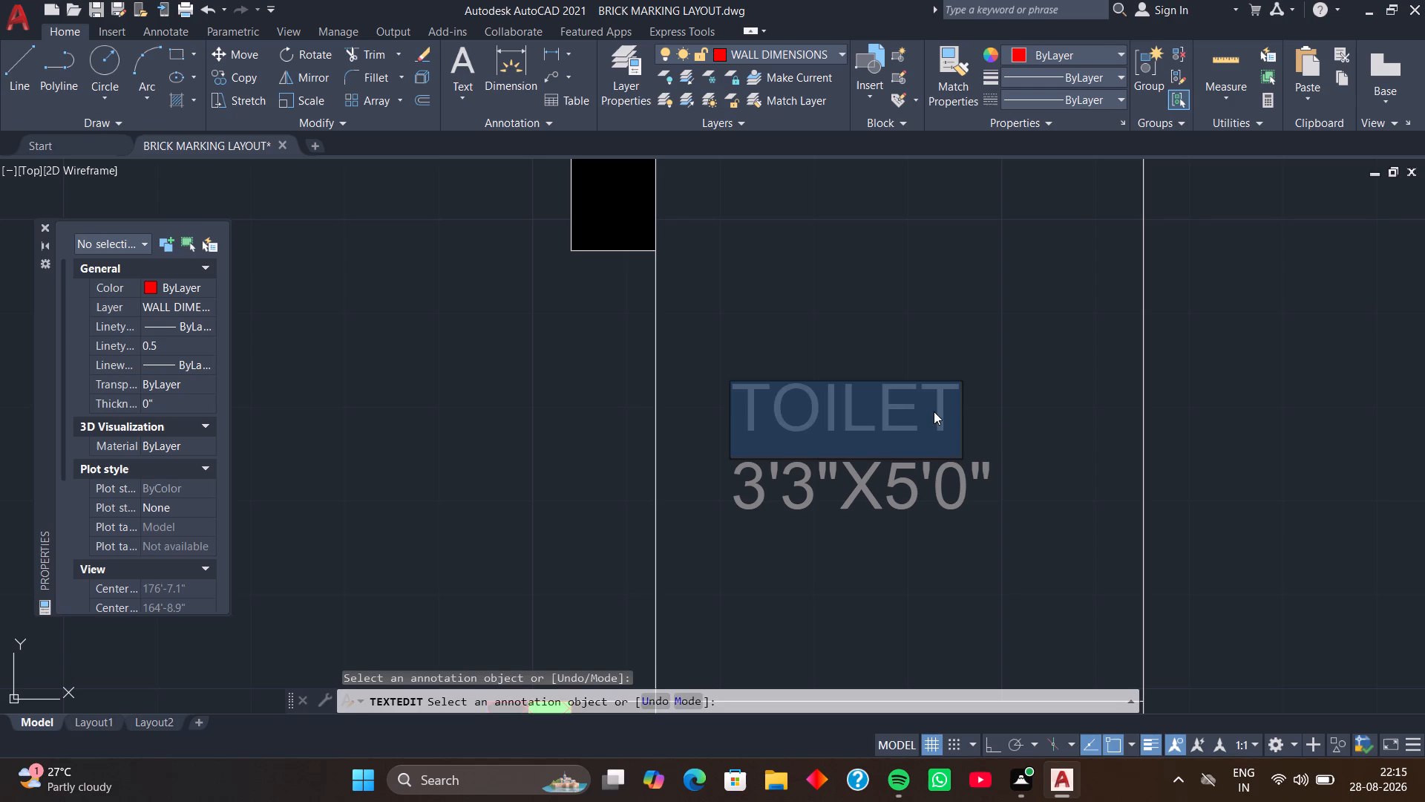
type("ENTRANC")
key("e")
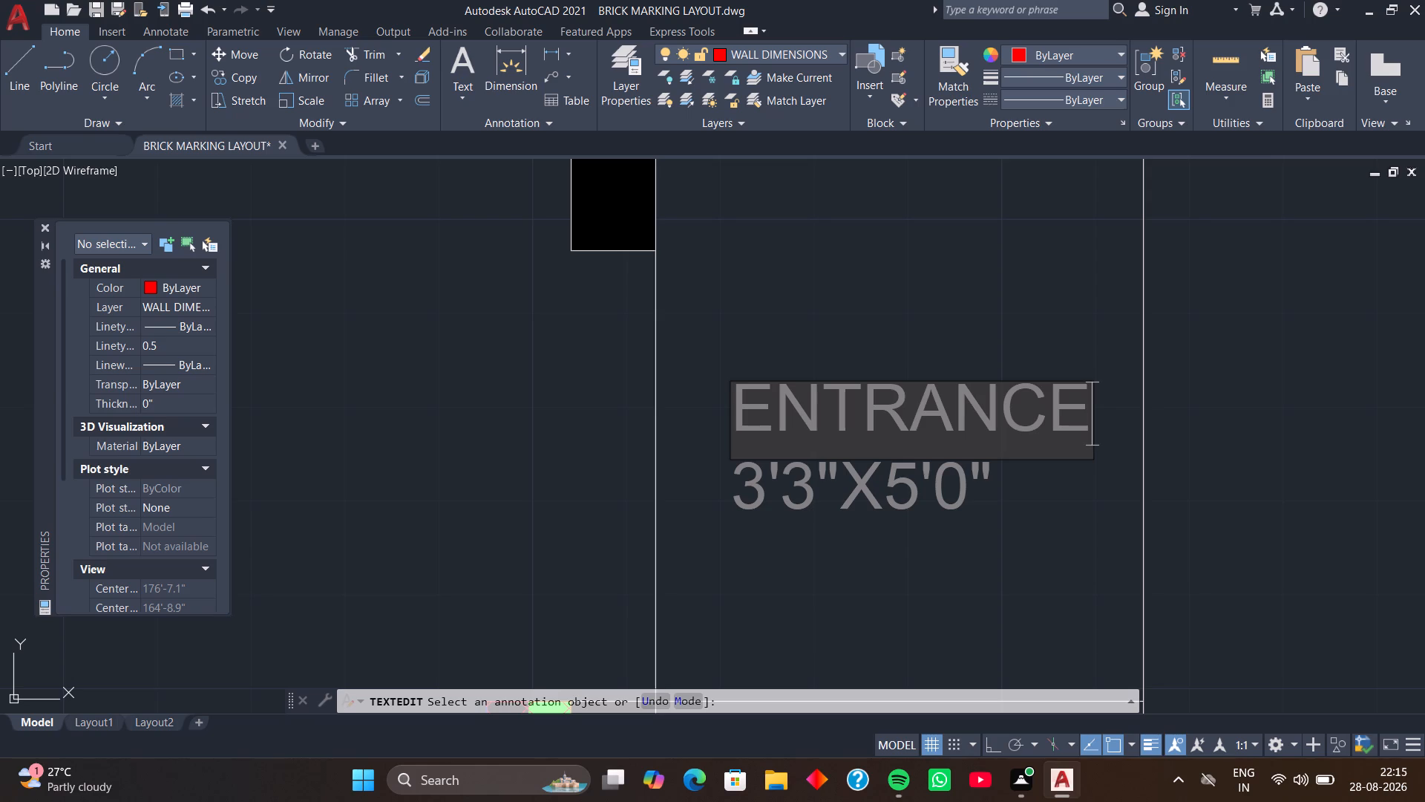
key("Return")
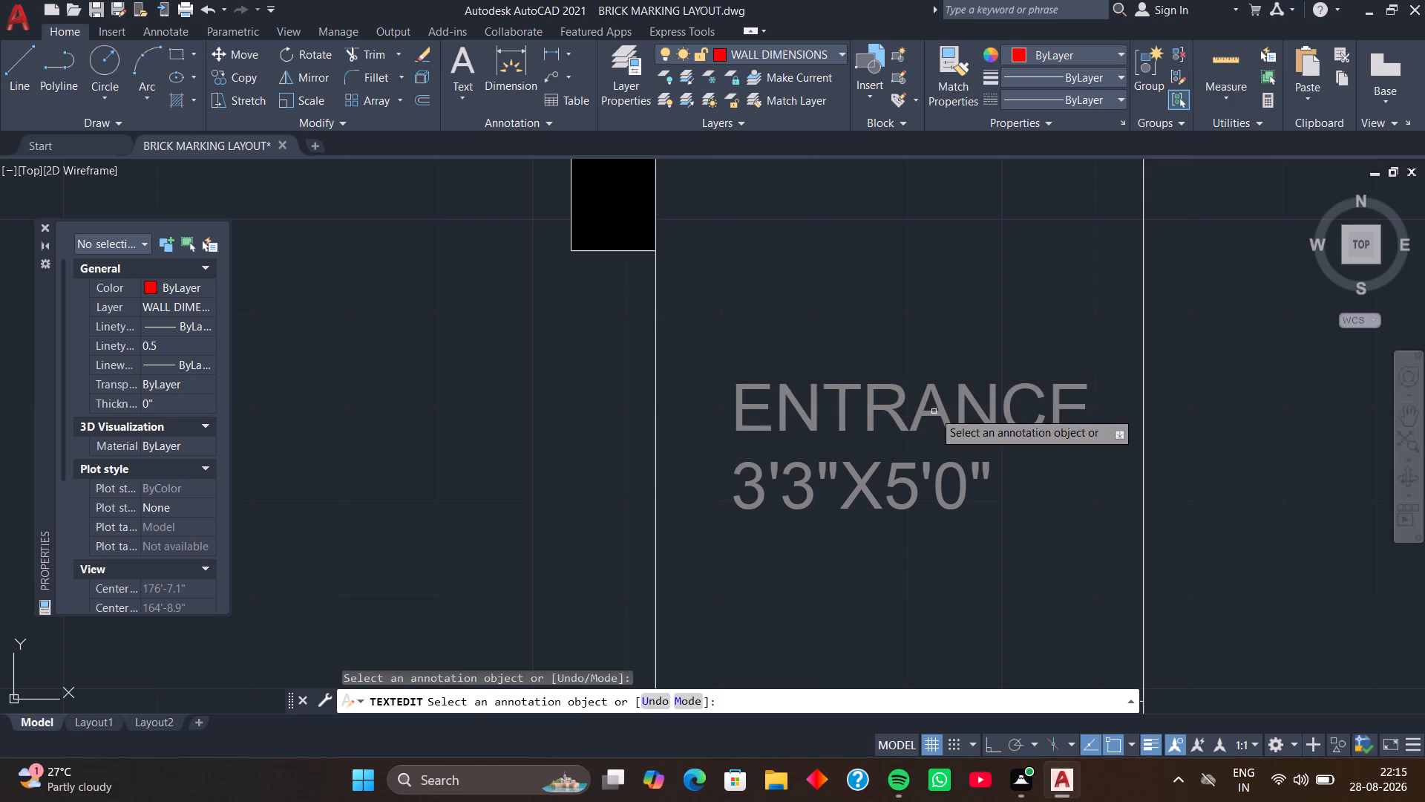
Open the size text beneath the ENTRANCE label for editing.
left_click(909, 490)
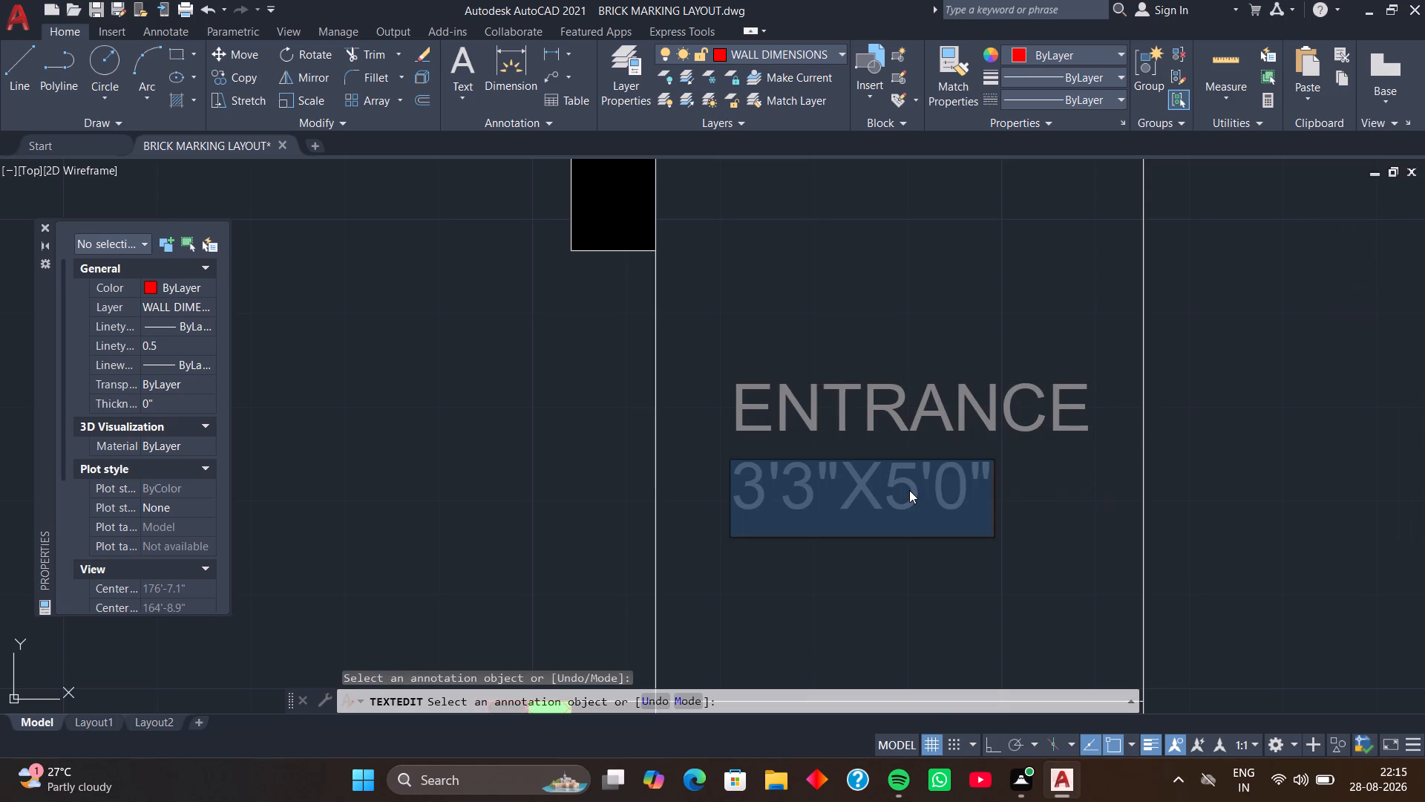
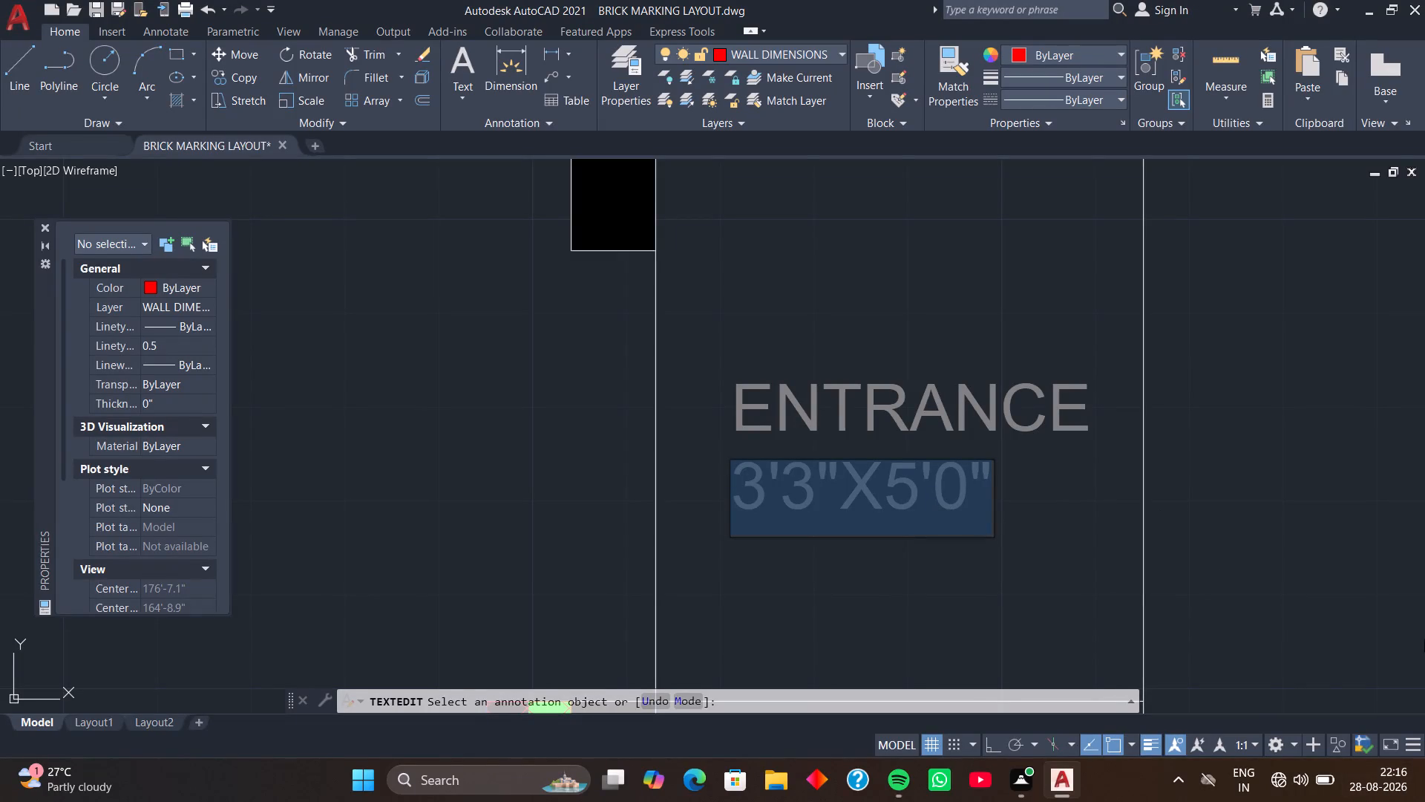
Examine the entrance area between the outer wall lines and its adjoining walls to work out the size for its label.
scroll(1067, 556, "down", 6)
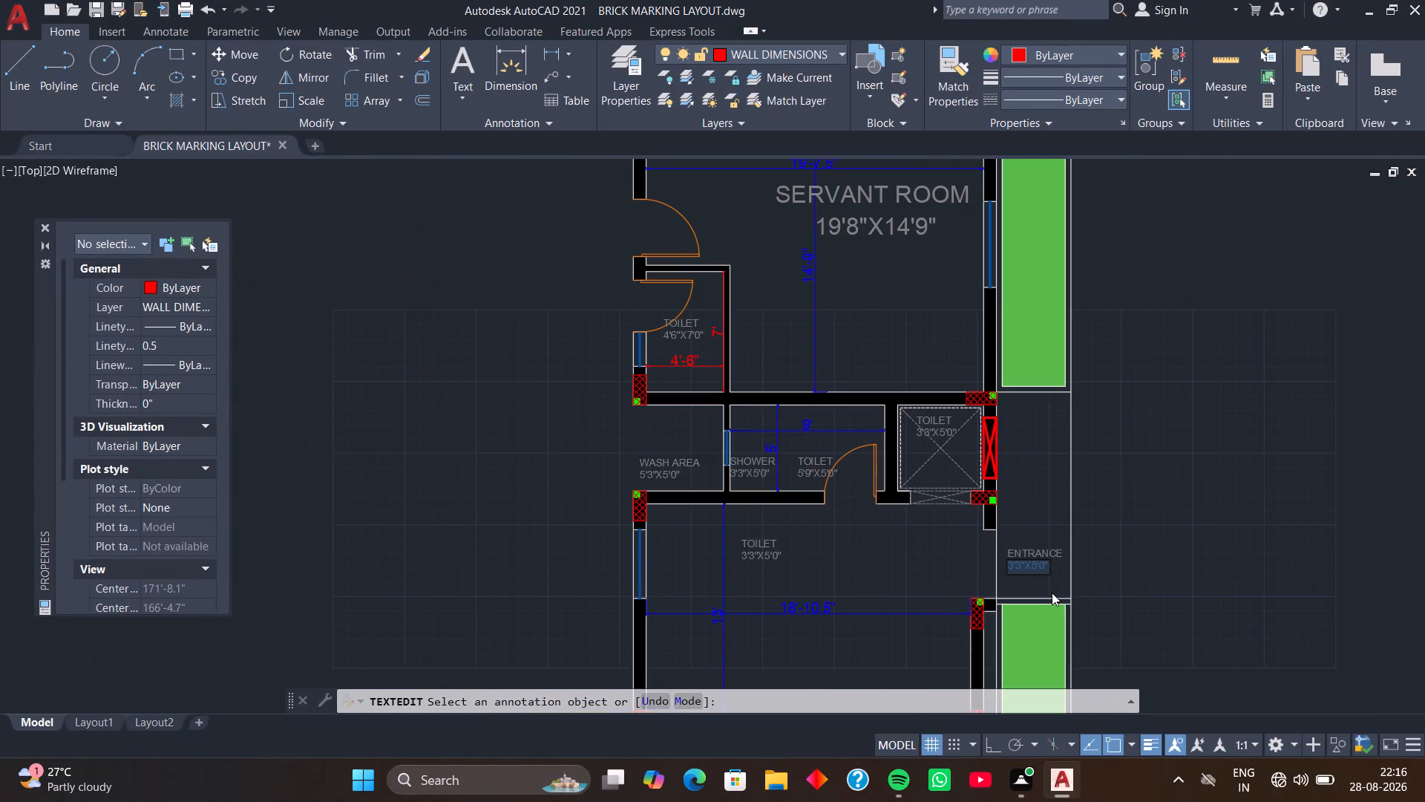
middle_click_drag(1043, 587, 1008, 524)
scroll(1006, 521, "up", 3)
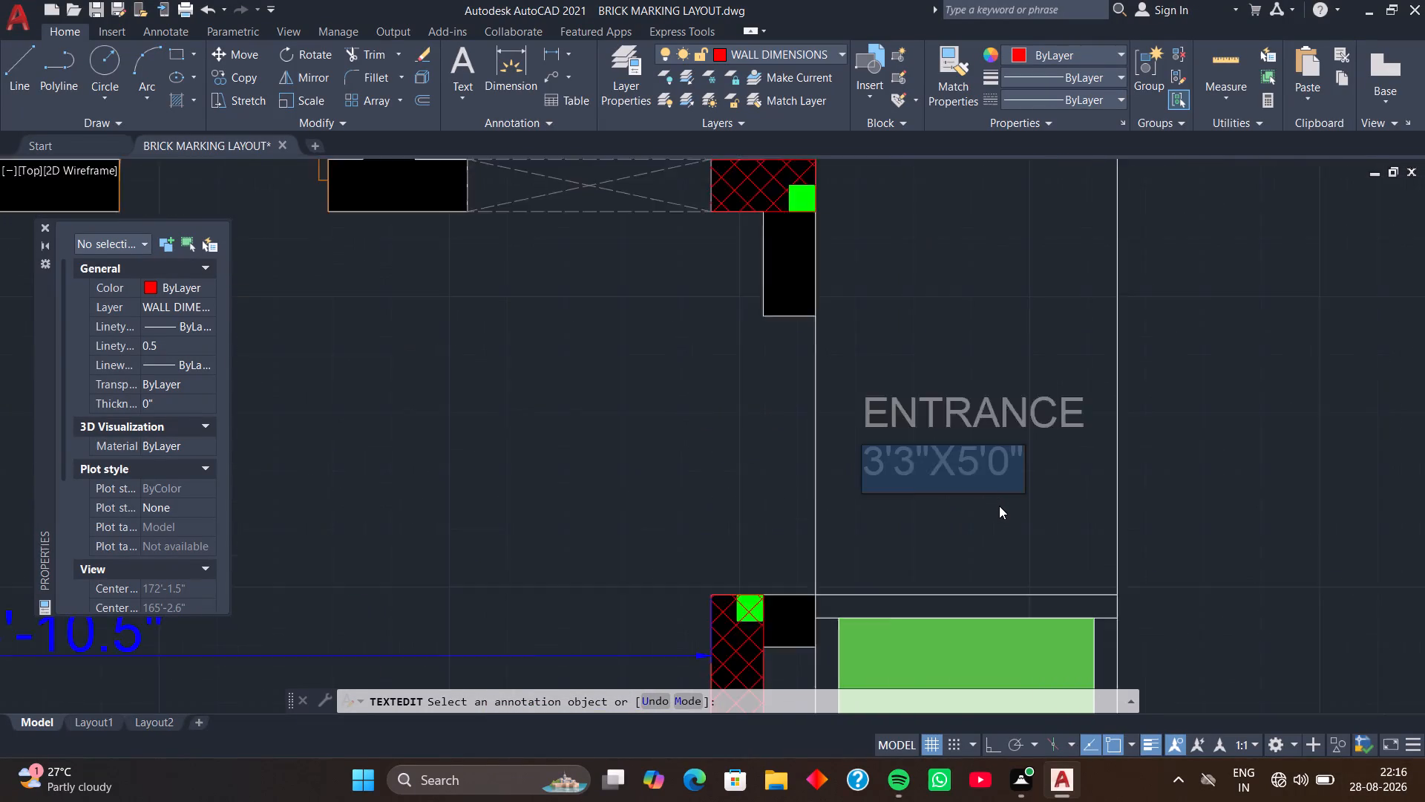
scroll(999, 506, "up", 1)
middle_click_drag(999, 506, 977, 529)
scroll(976, 531, "down", 2)
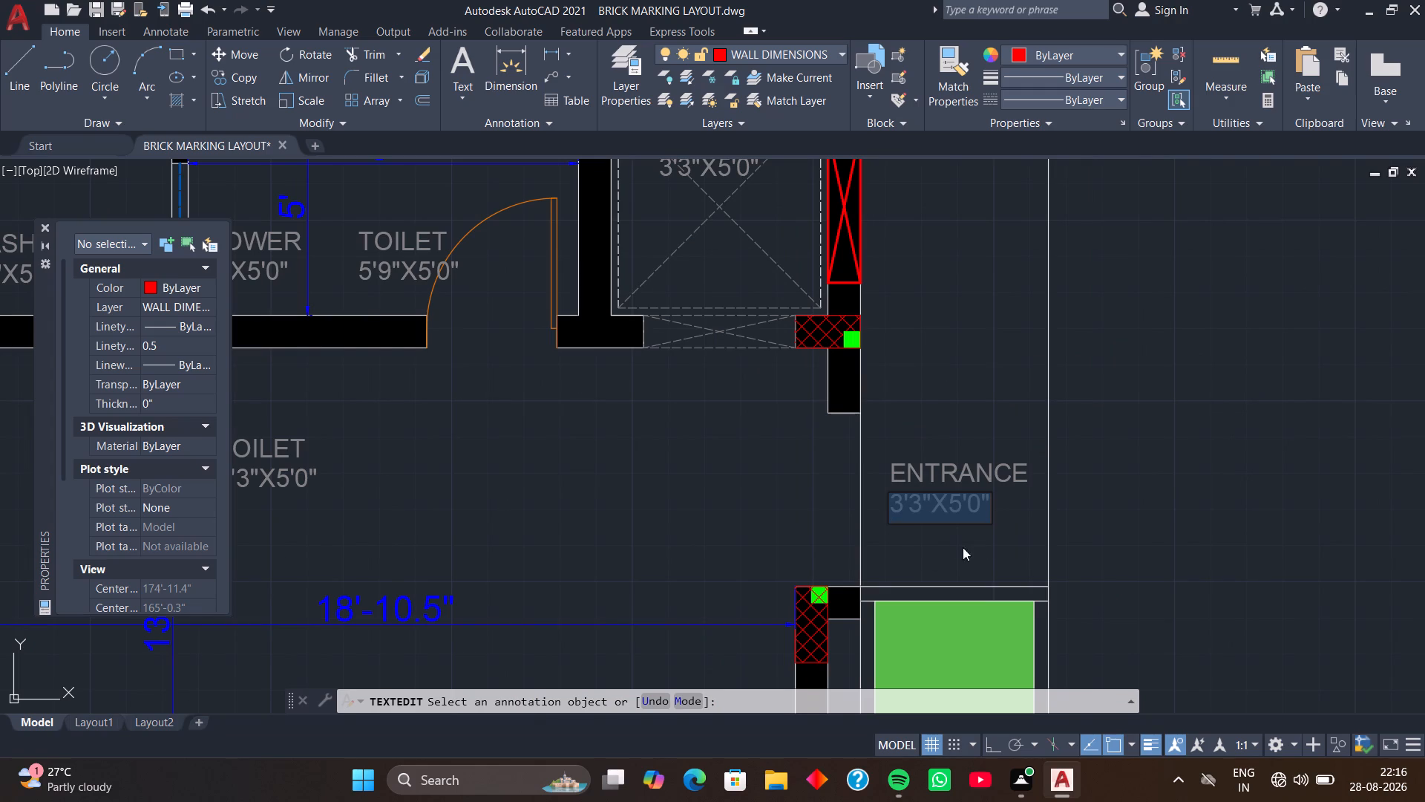
middle_click_drag(990, 533, 1050, 529)
middle_click_drag(1015, 542, 1037, 542)
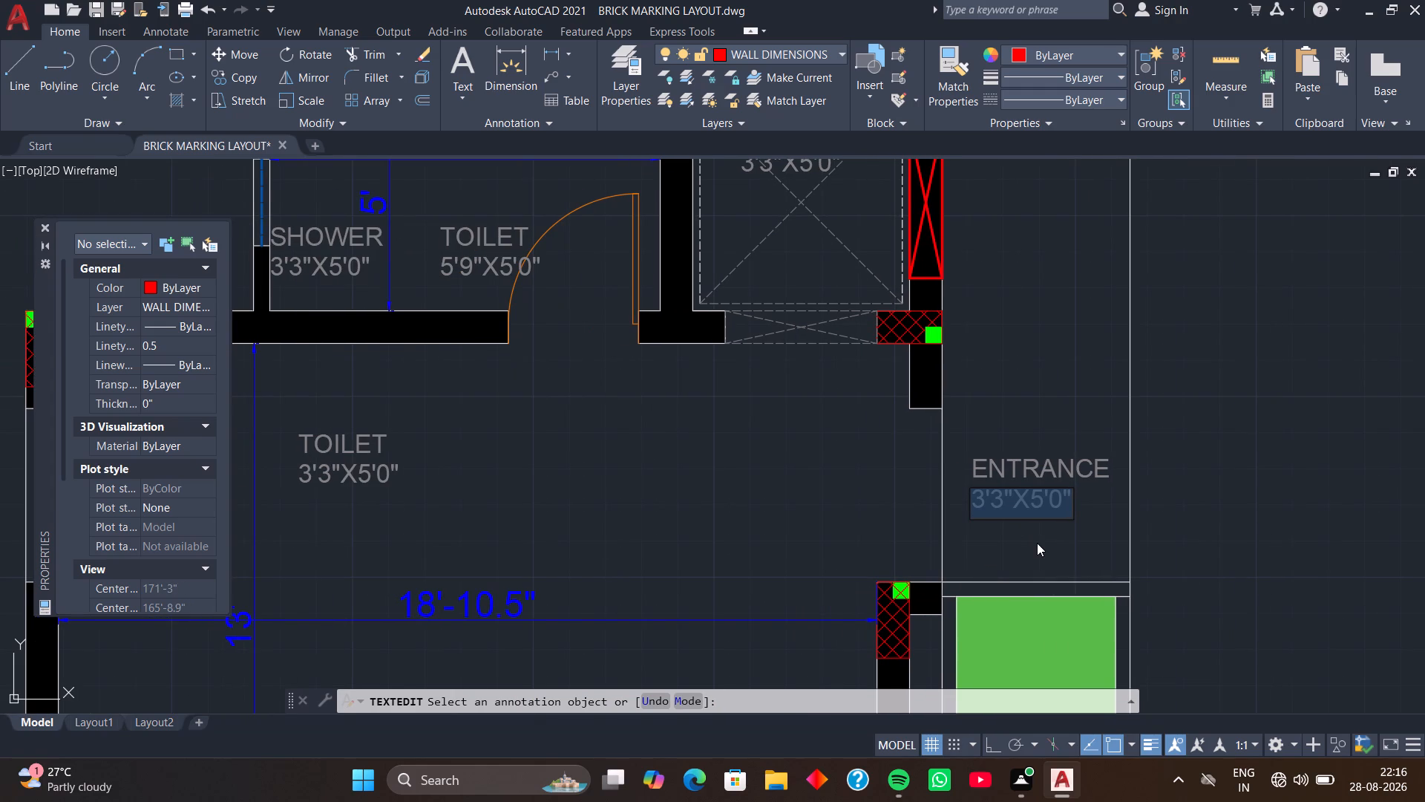
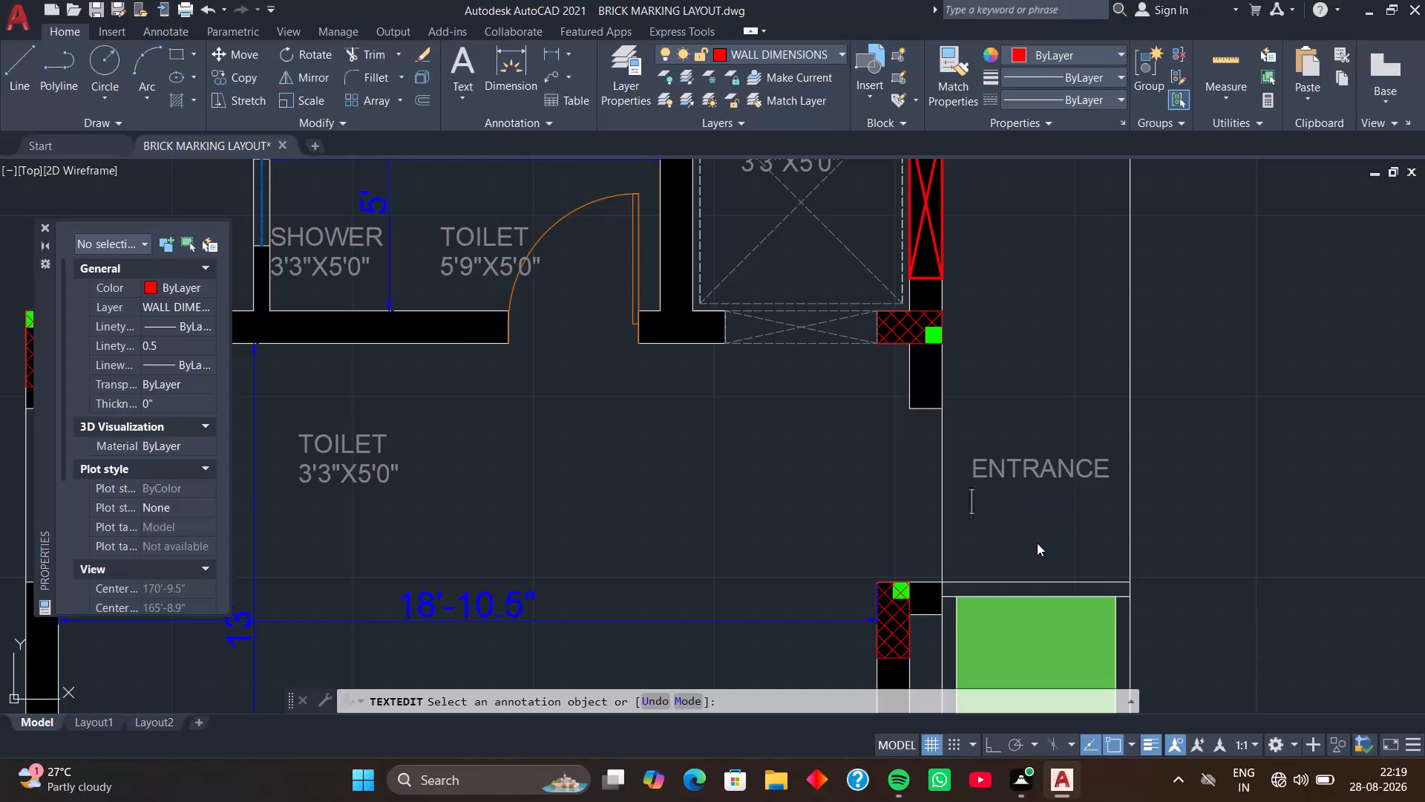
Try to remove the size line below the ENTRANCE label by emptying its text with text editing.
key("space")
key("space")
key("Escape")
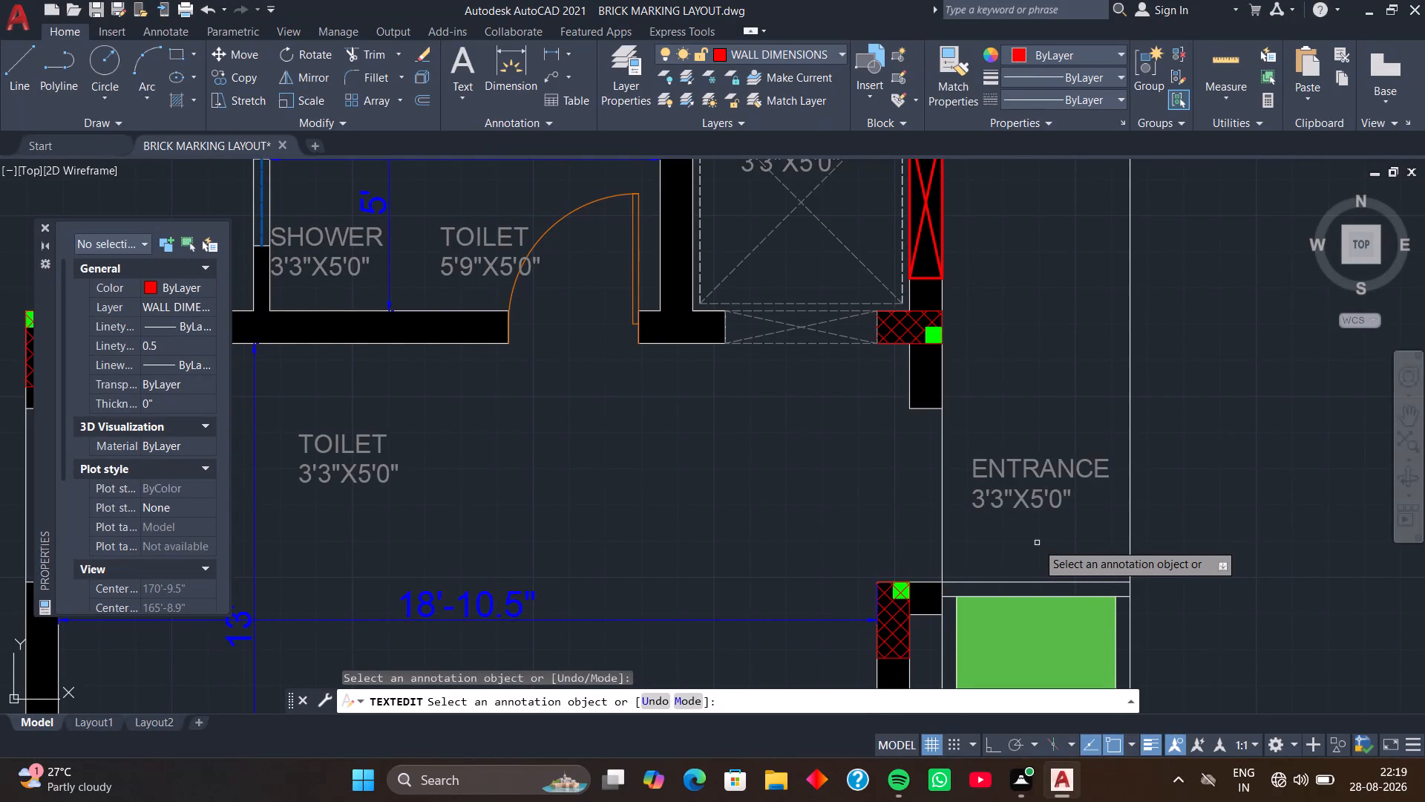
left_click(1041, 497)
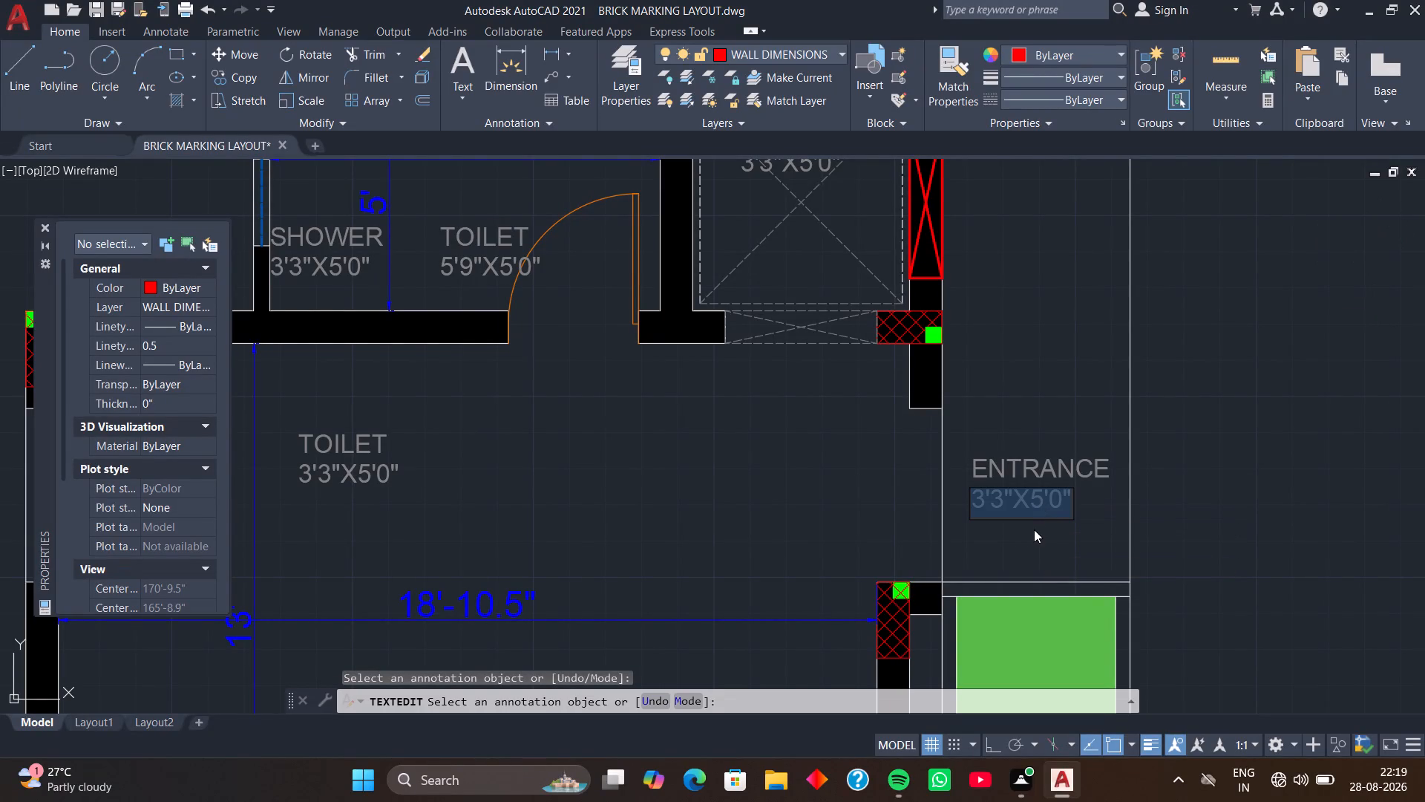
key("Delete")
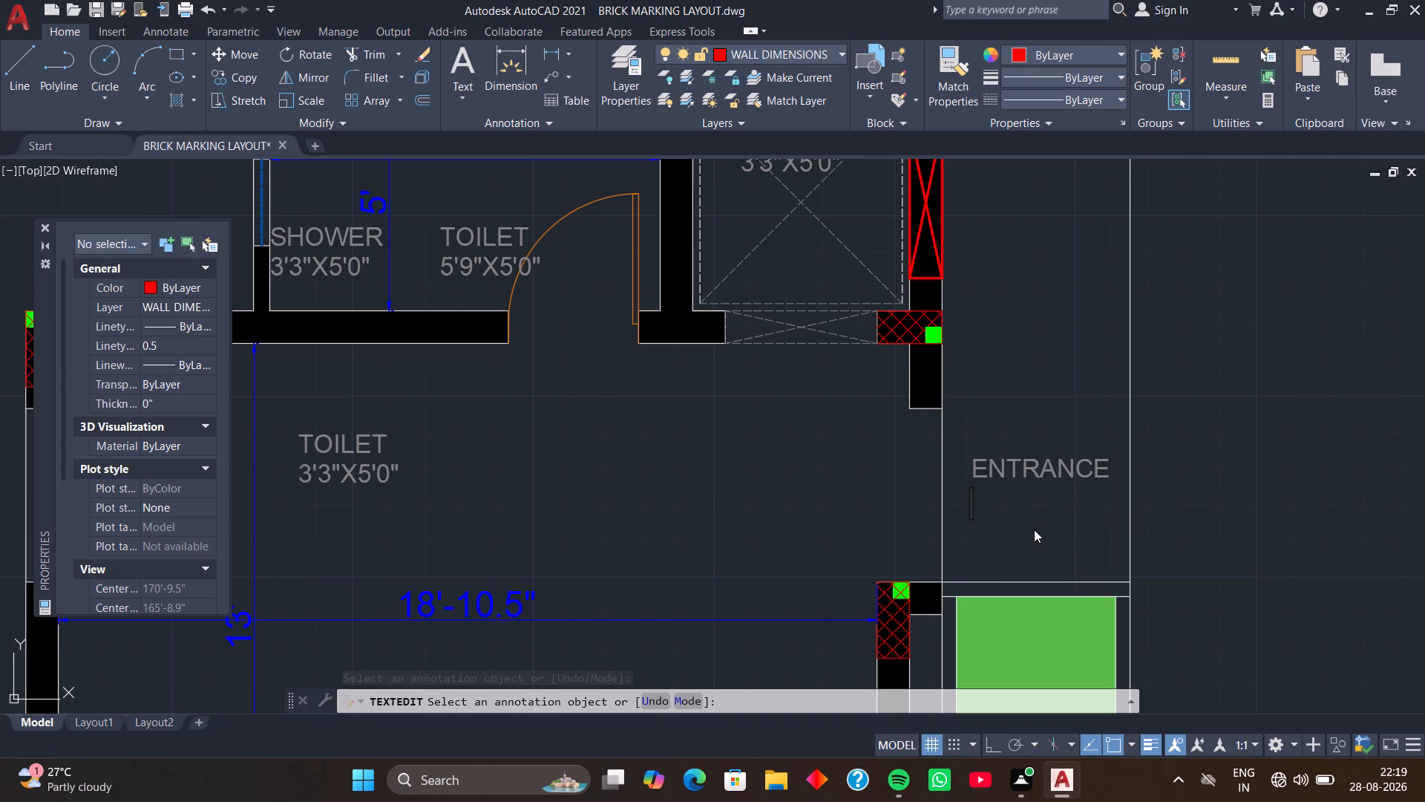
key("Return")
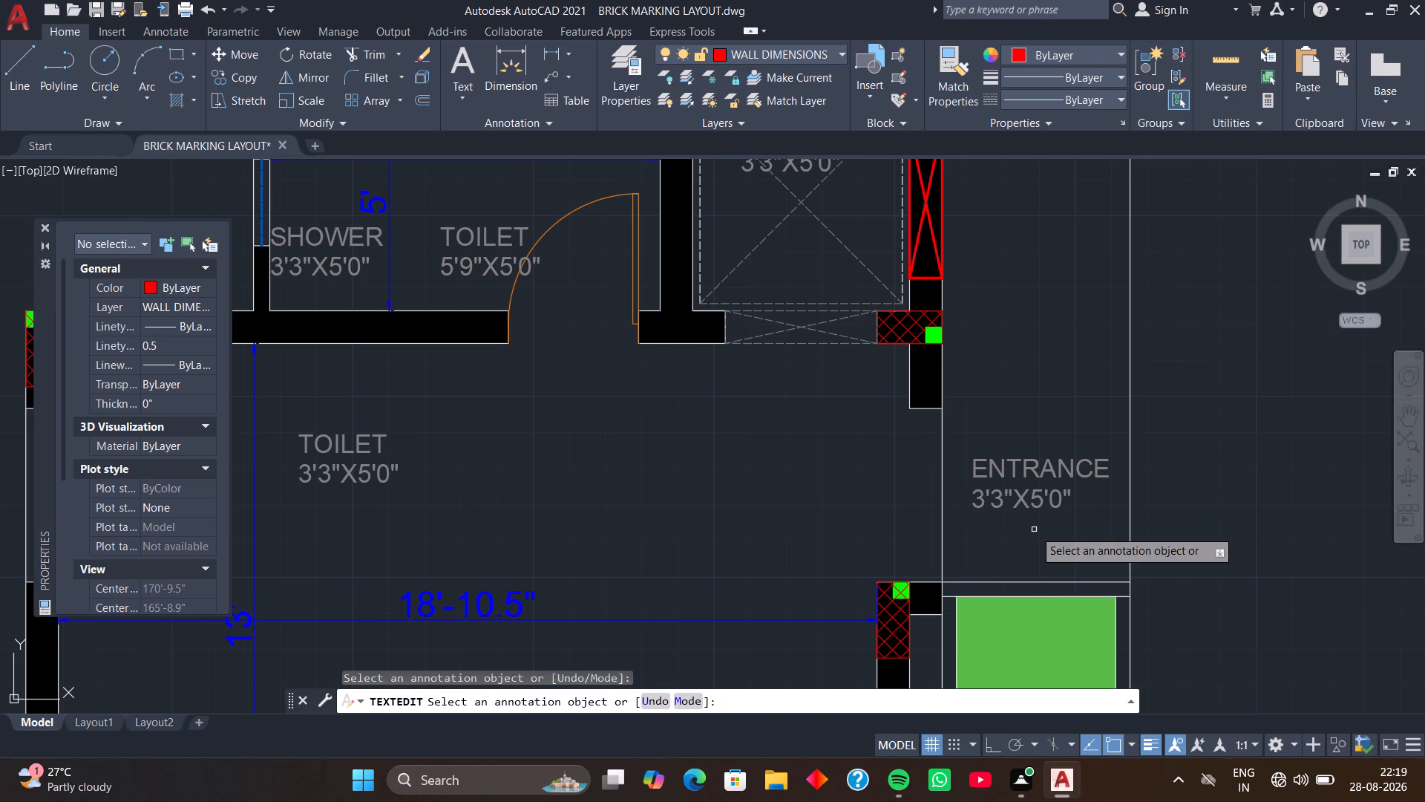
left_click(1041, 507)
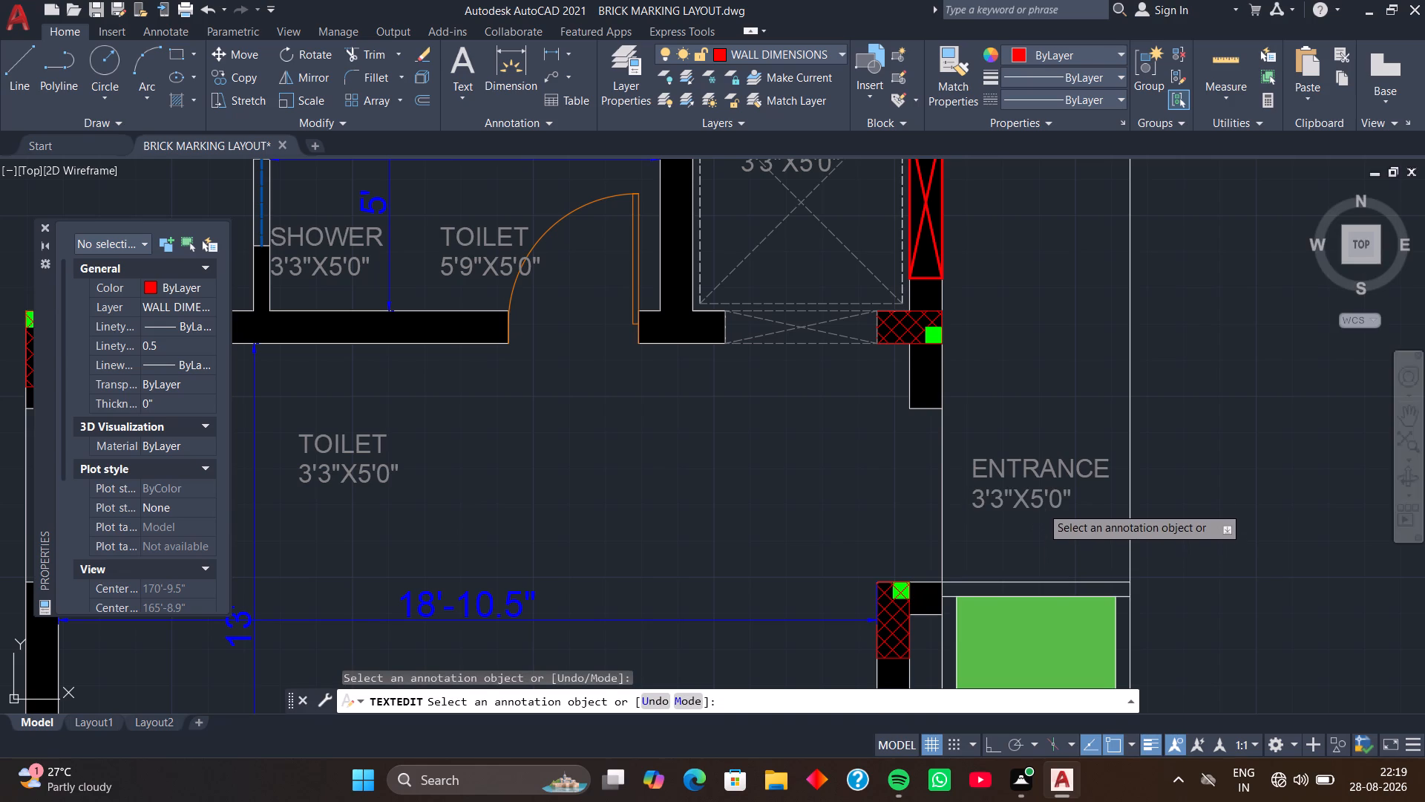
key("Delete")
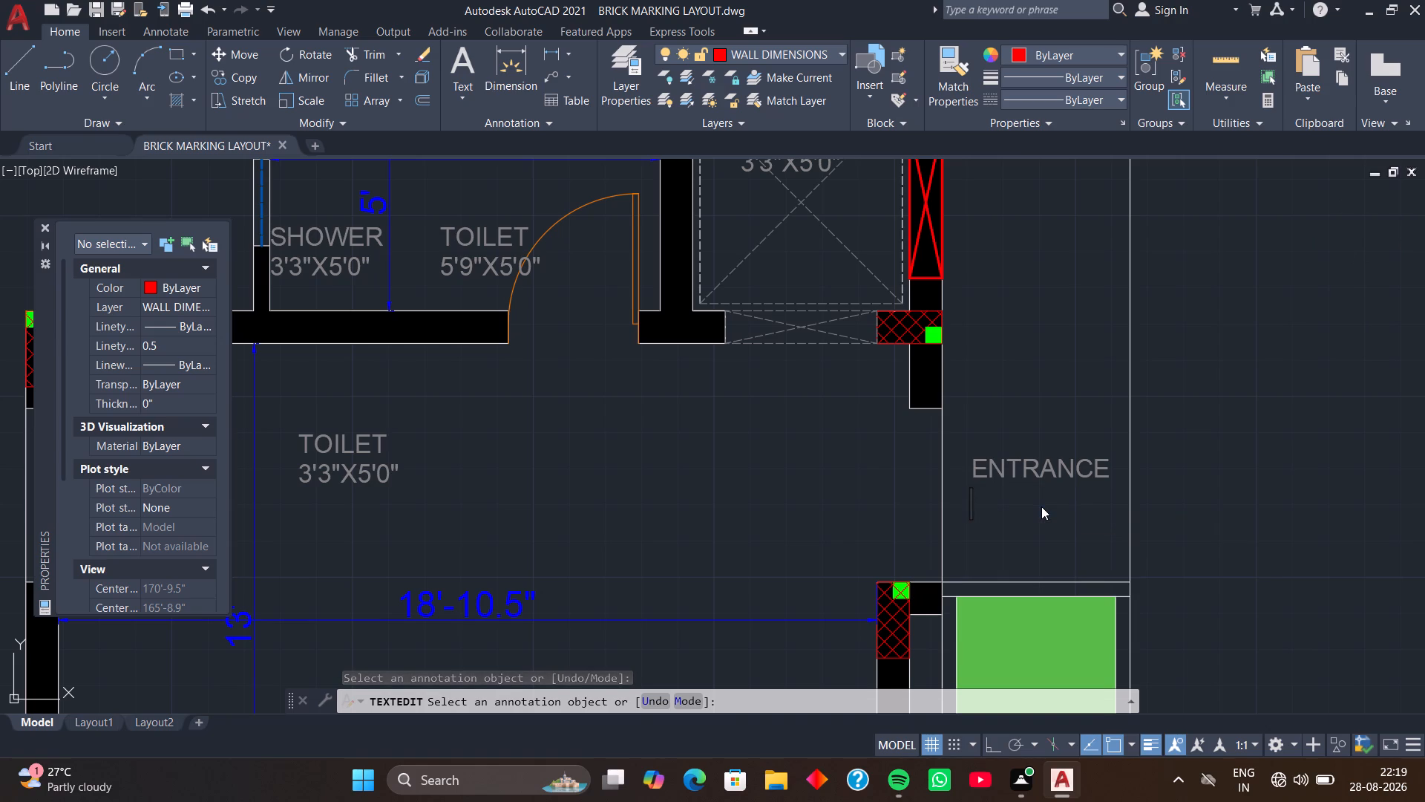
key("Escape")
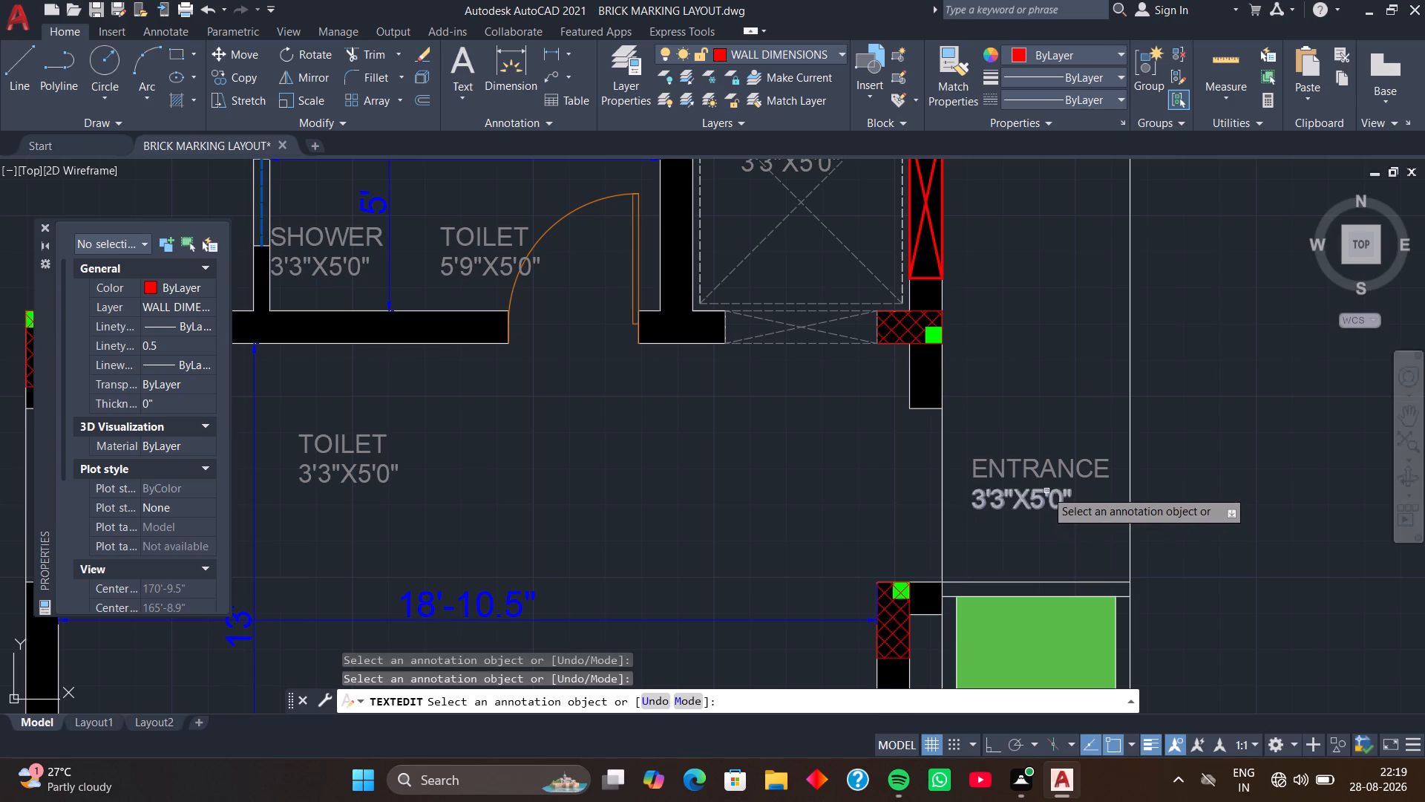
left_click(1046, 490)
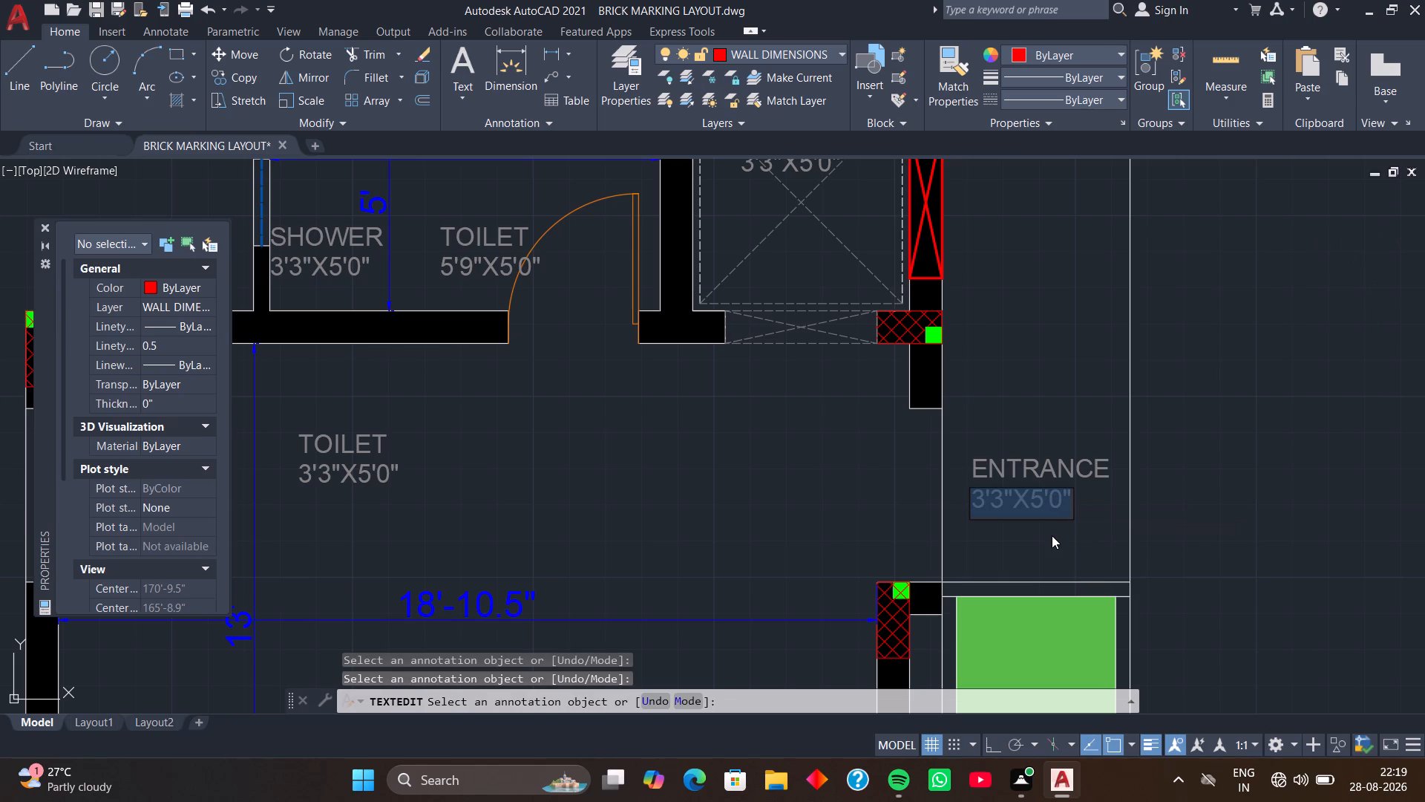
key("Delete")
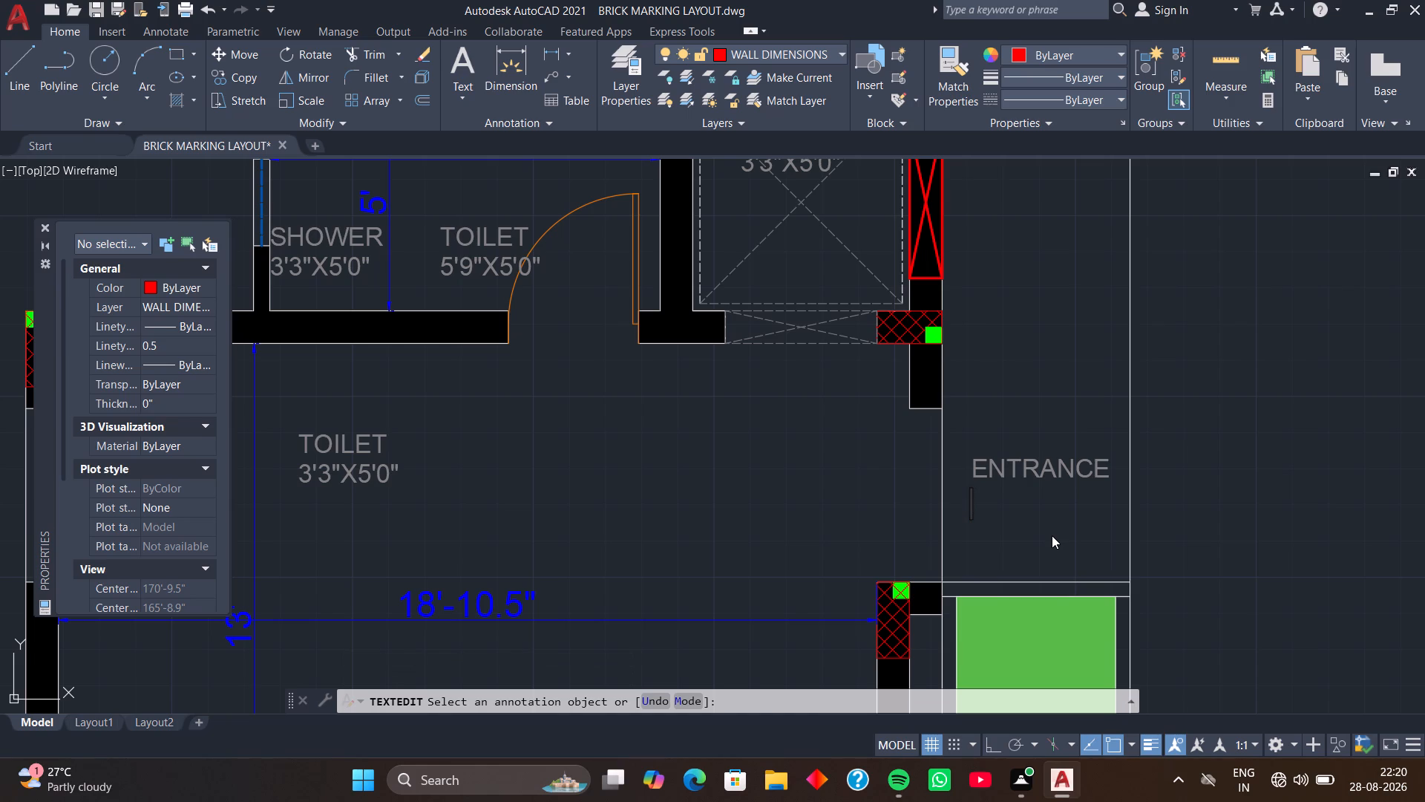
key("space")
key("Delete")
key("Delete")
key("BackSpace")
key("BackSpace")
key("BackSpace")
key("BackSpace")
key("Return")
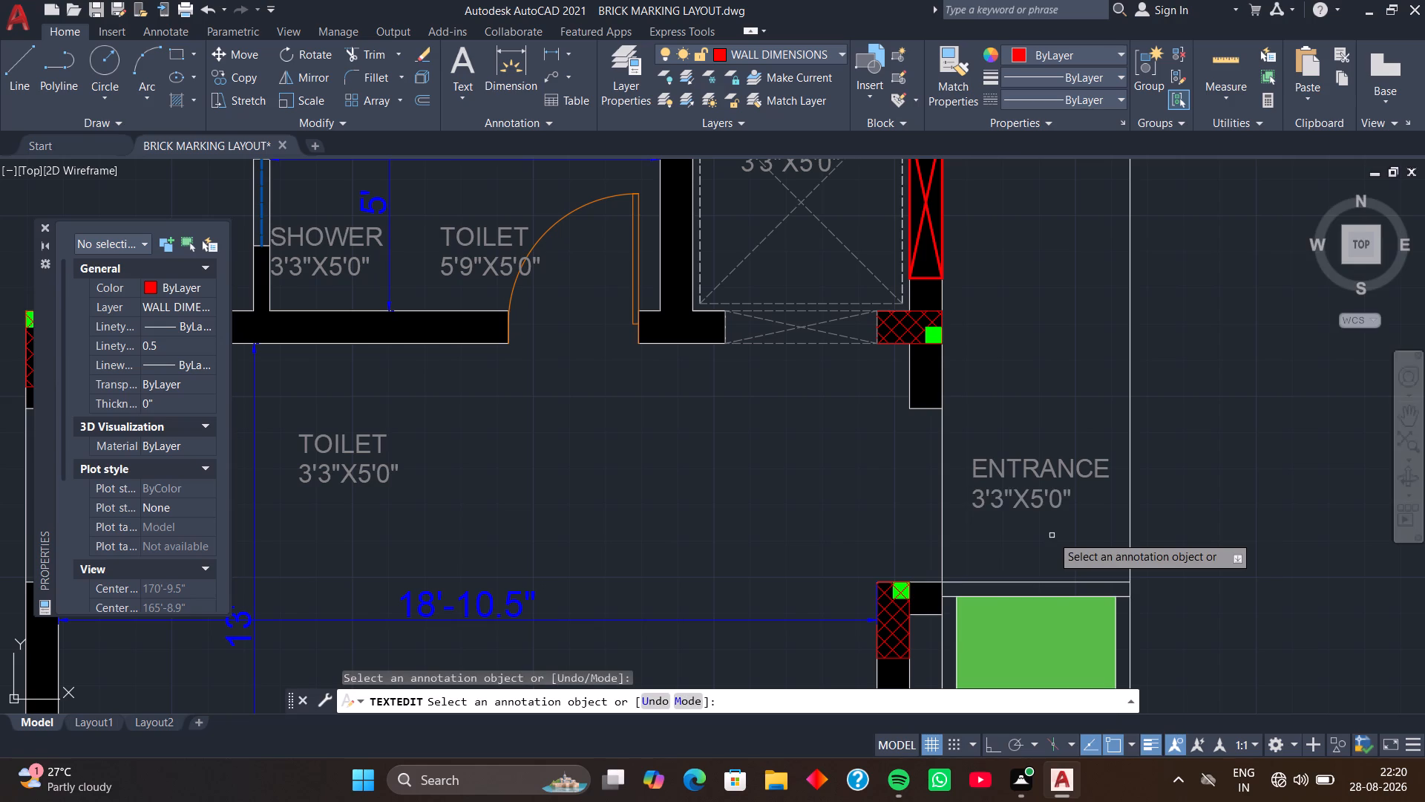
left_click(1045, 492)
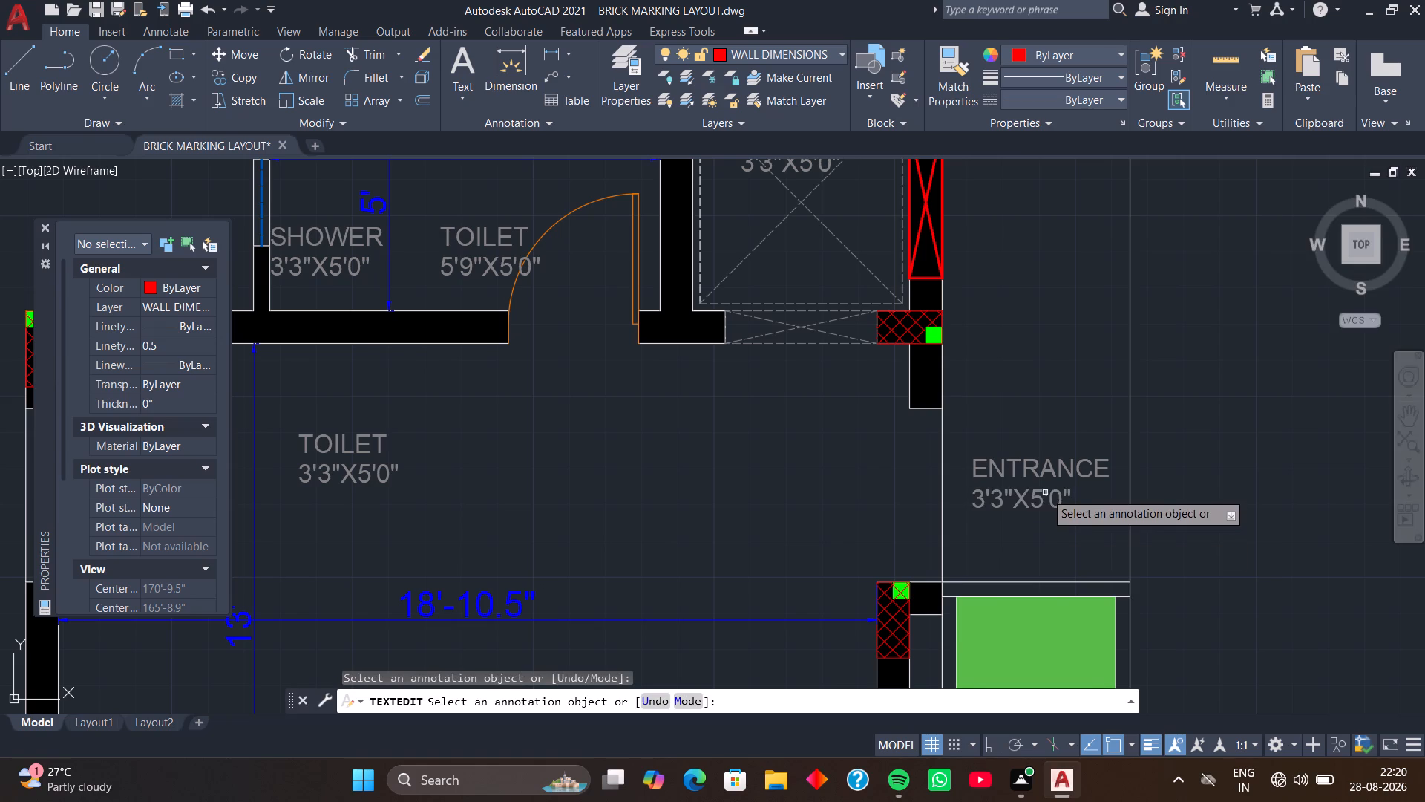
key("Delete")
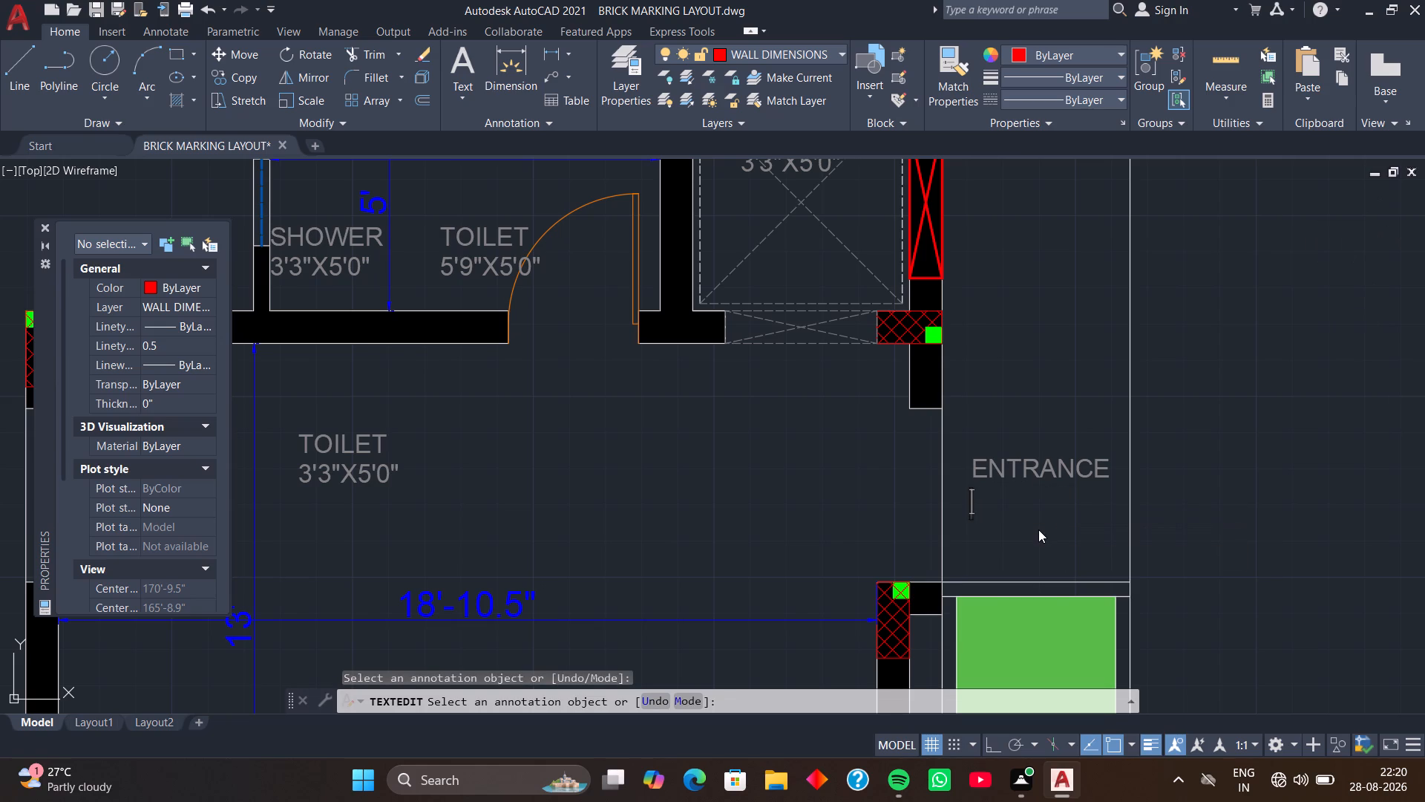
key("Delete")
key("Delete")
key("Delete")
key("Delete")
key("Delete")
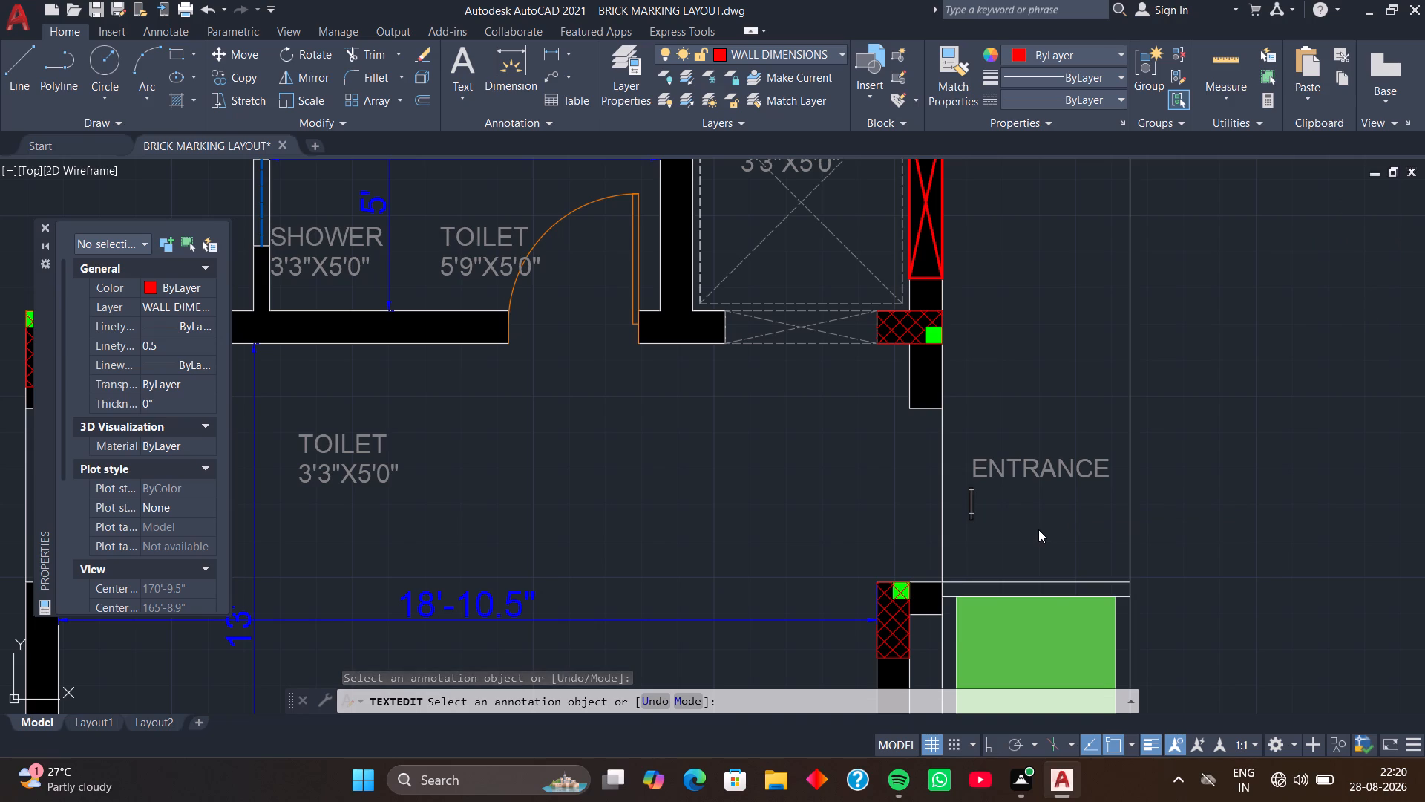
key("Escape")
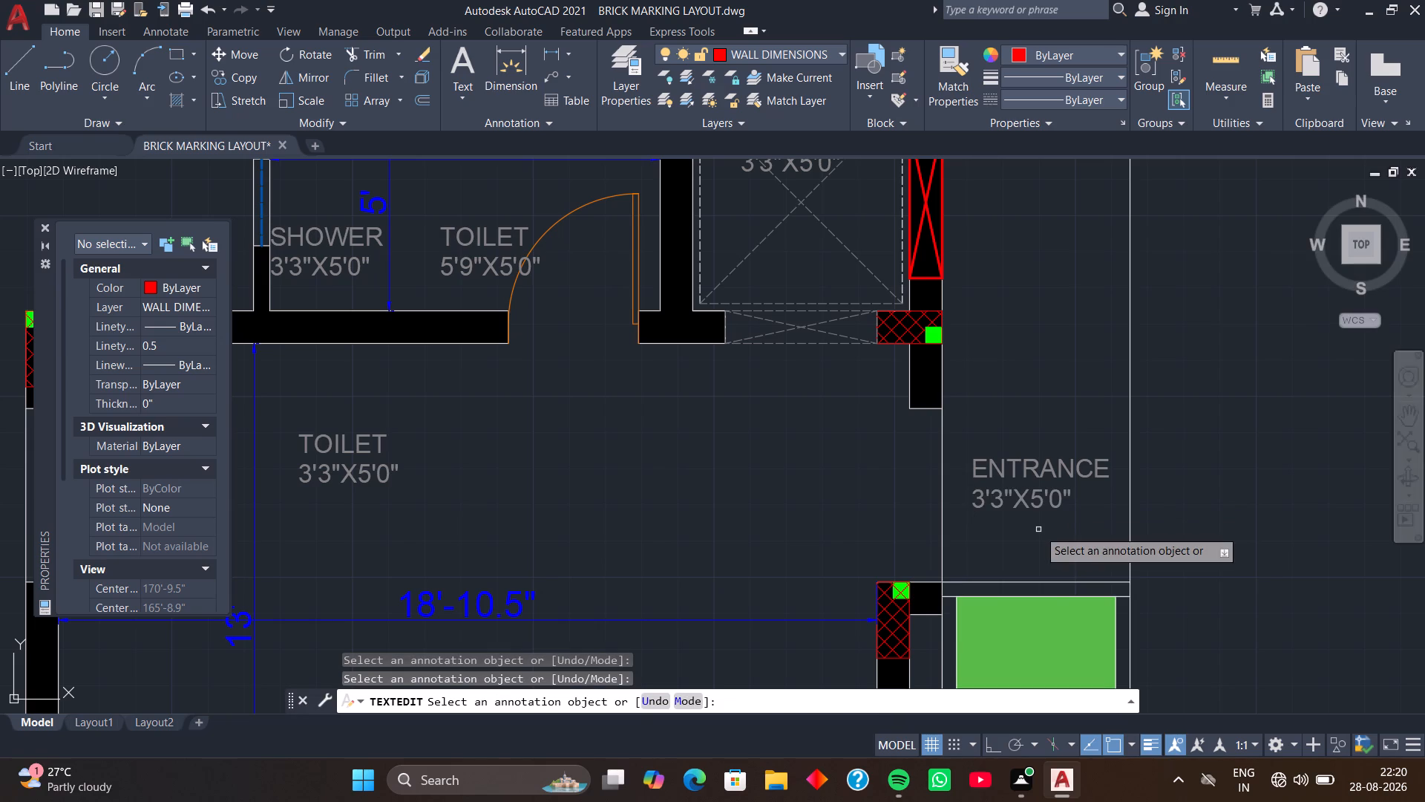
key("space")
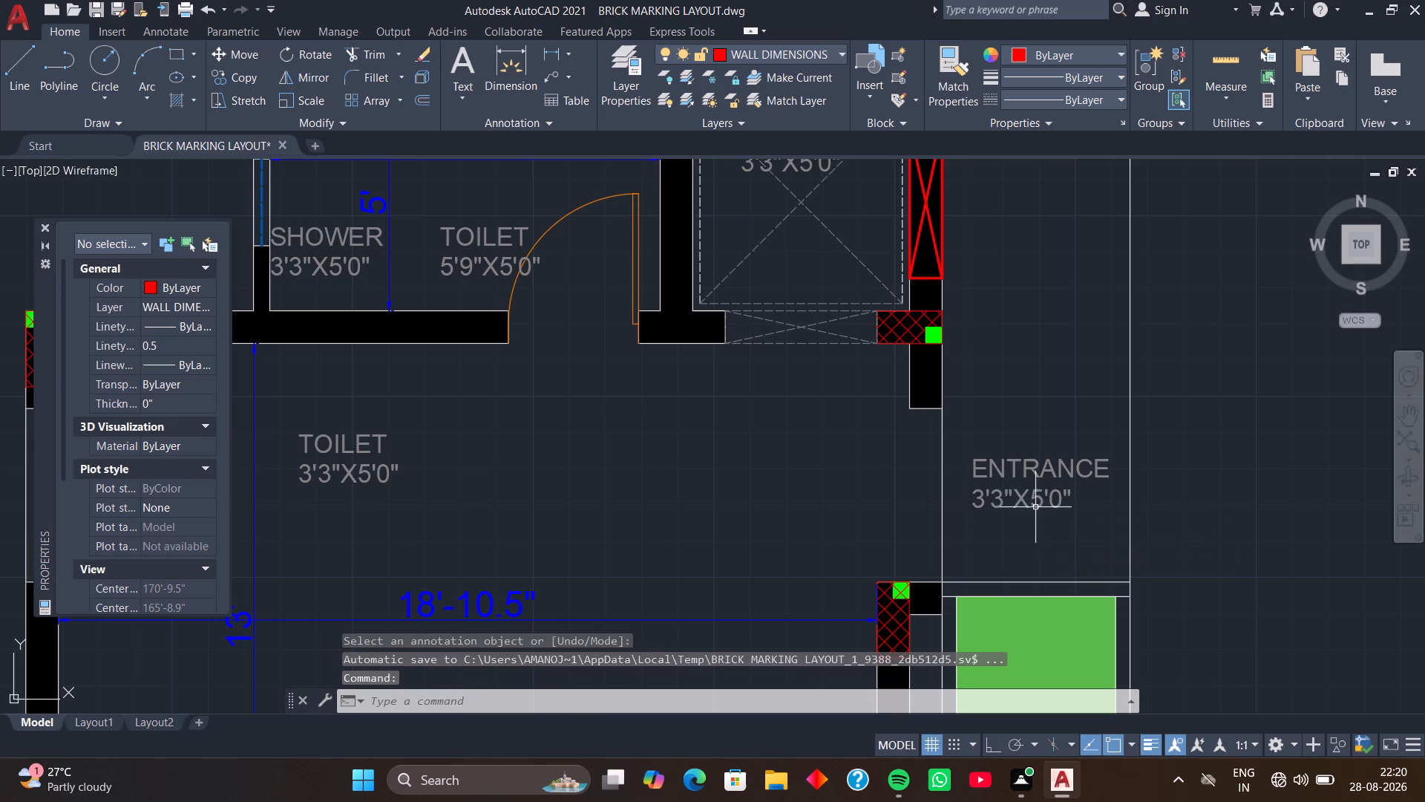
Erase the 3'3"X5'0" size text beneath the ENTRANCE label.
left_click(1035, 506)
key("Delete")
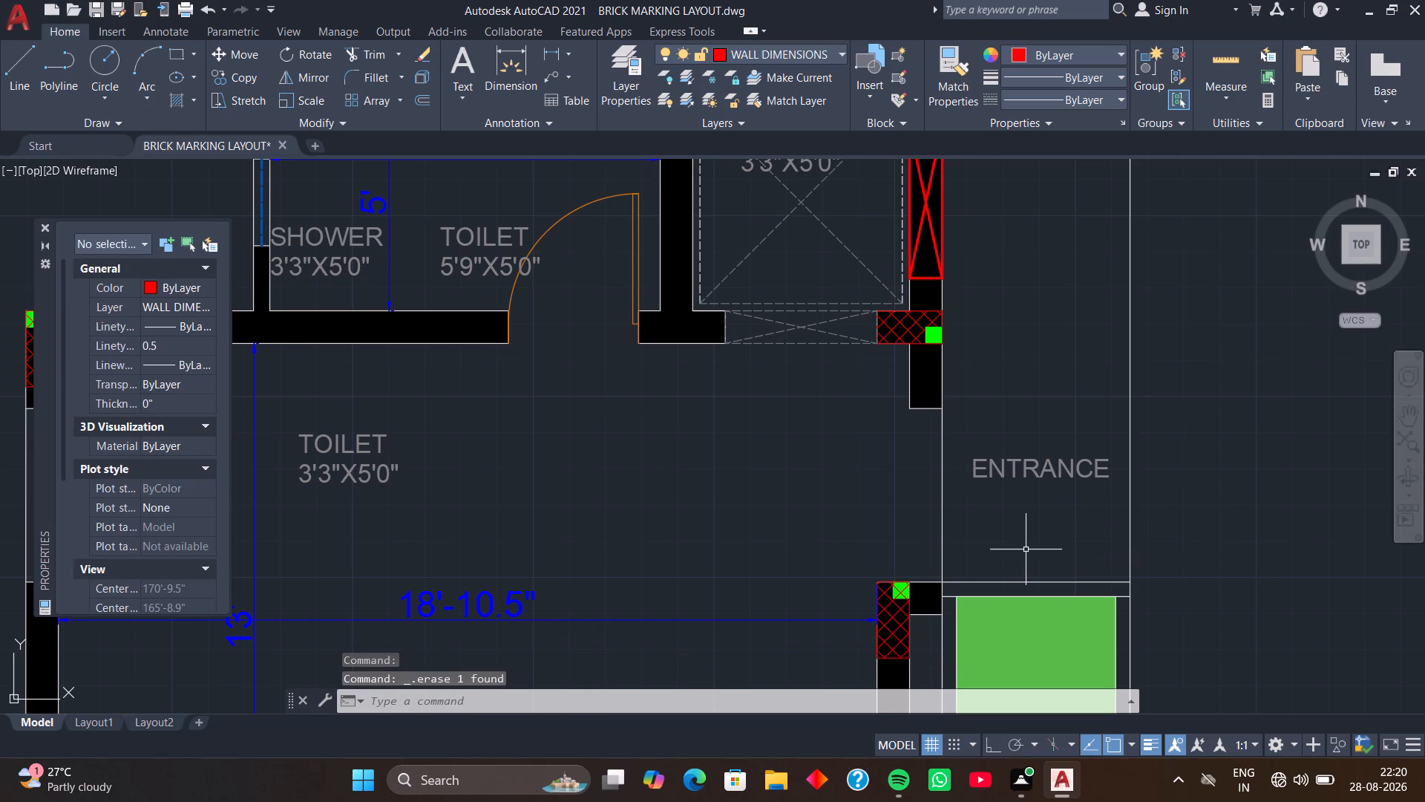
Change the copied TOILET label in the large room below the shower and toilet to OFFICE ROOM.
middle_click_drag(416, 509, 521, 506)
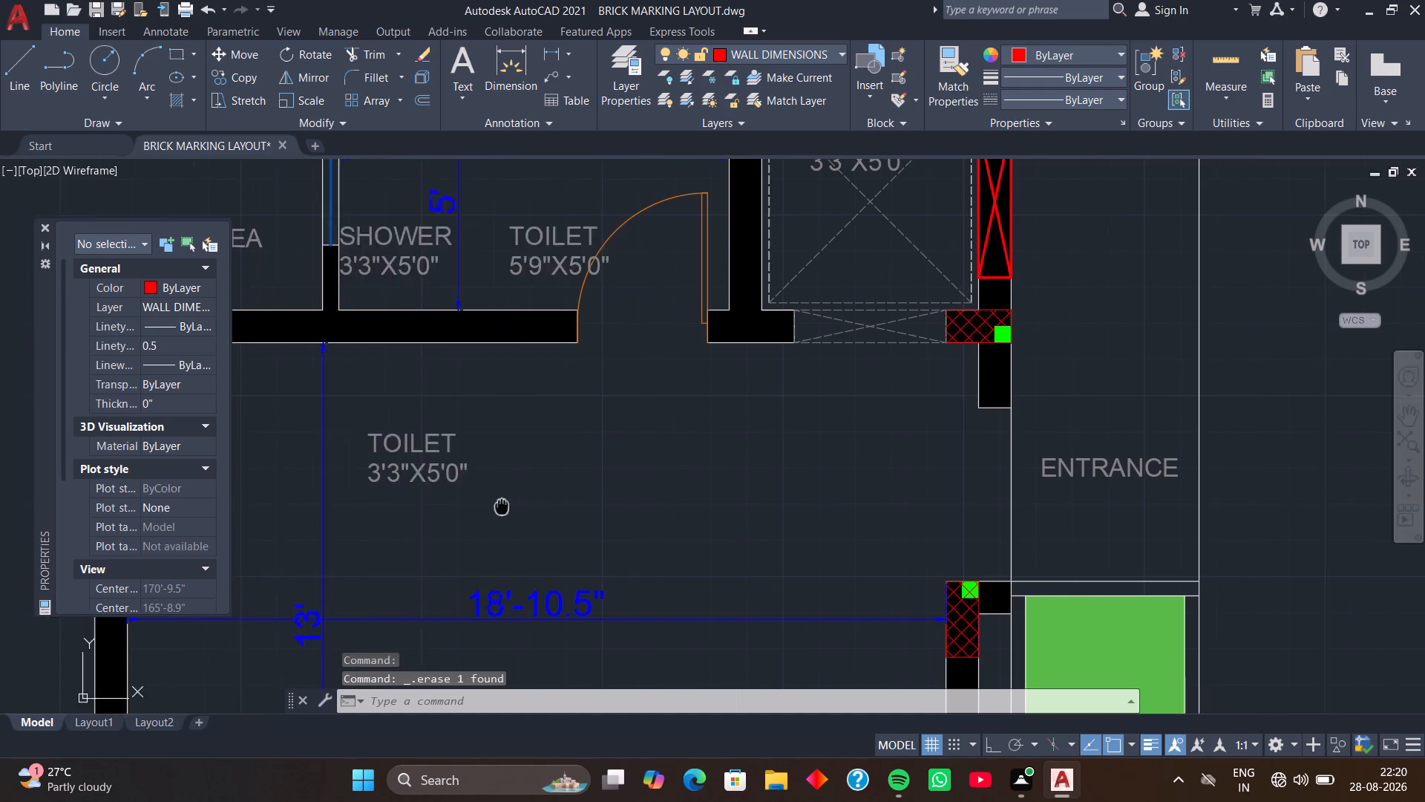
middle_click_drag(521, 506, 537, 506)
left_click(489, 445)
left_click(489, 445)
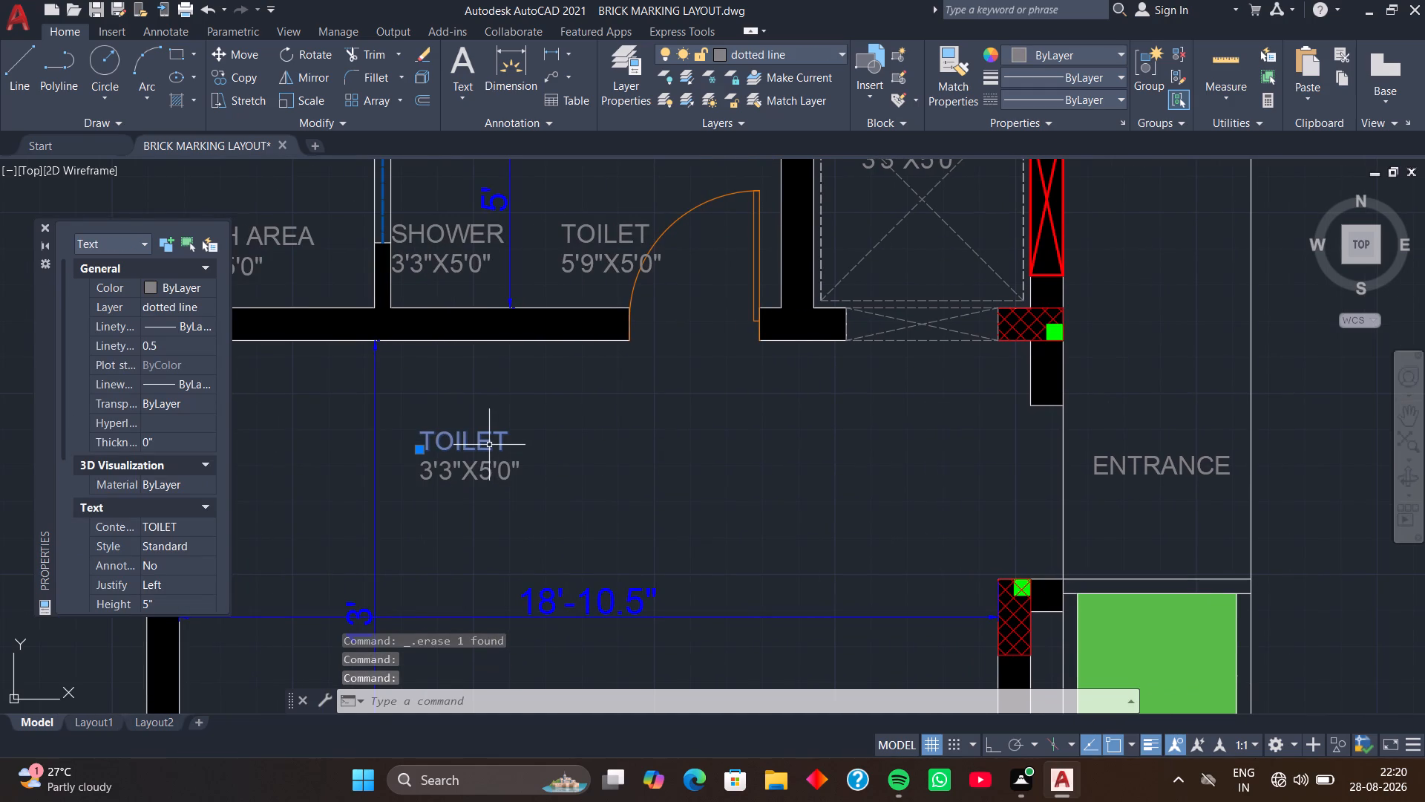
left_click(489, 445)
left_click(489, 445)
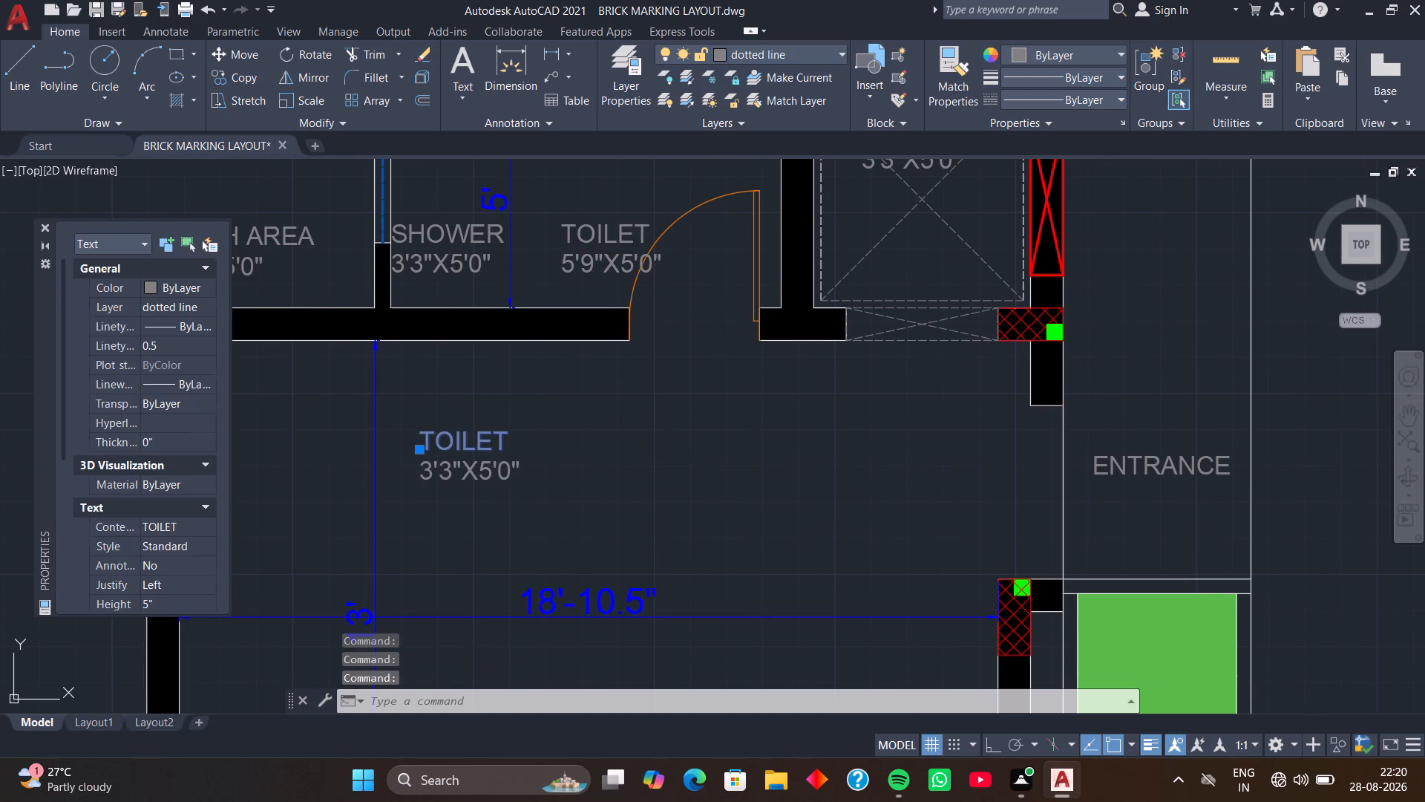
double_click(489, 445)
left_click(504, 443)
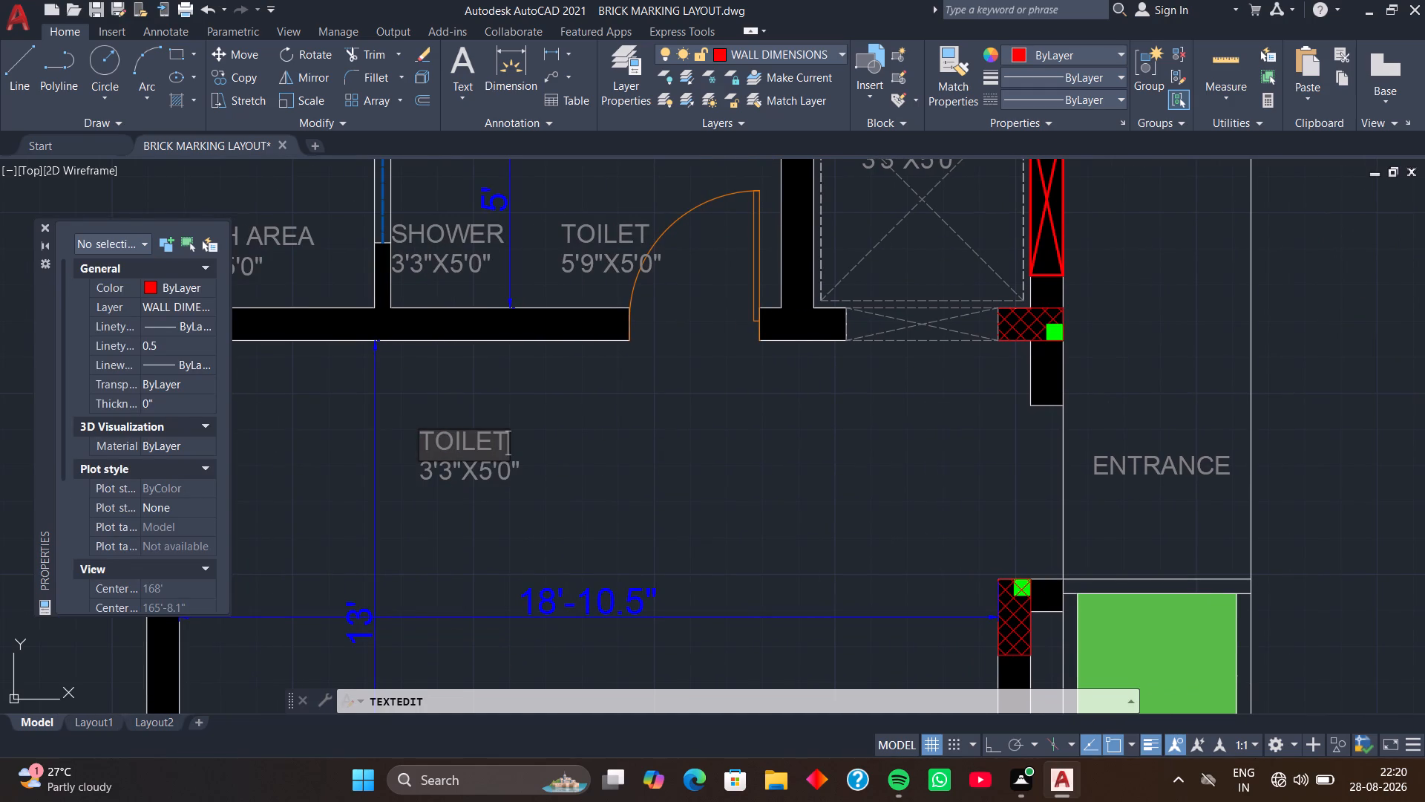
left_click(538, 445)
left_click(502, 443)
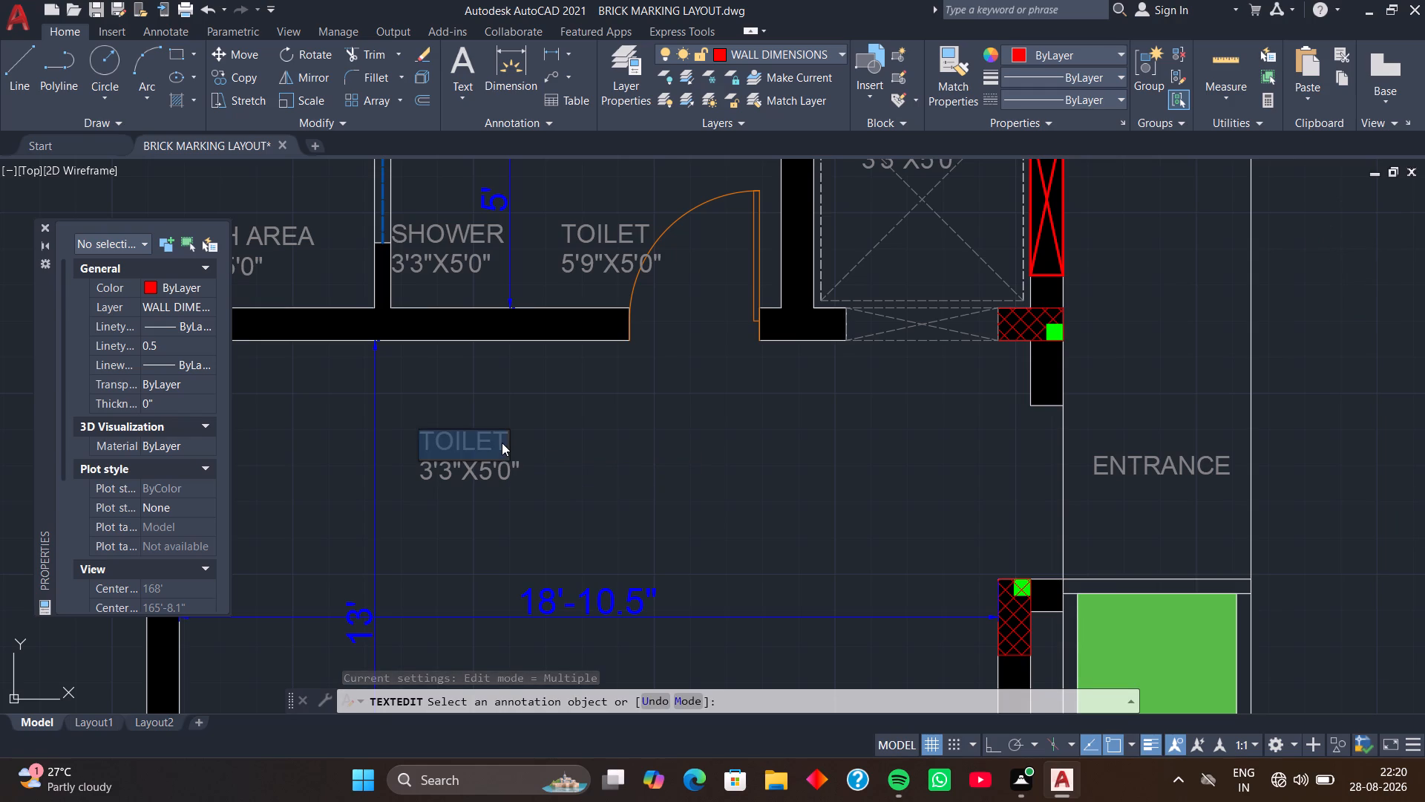
key("o")
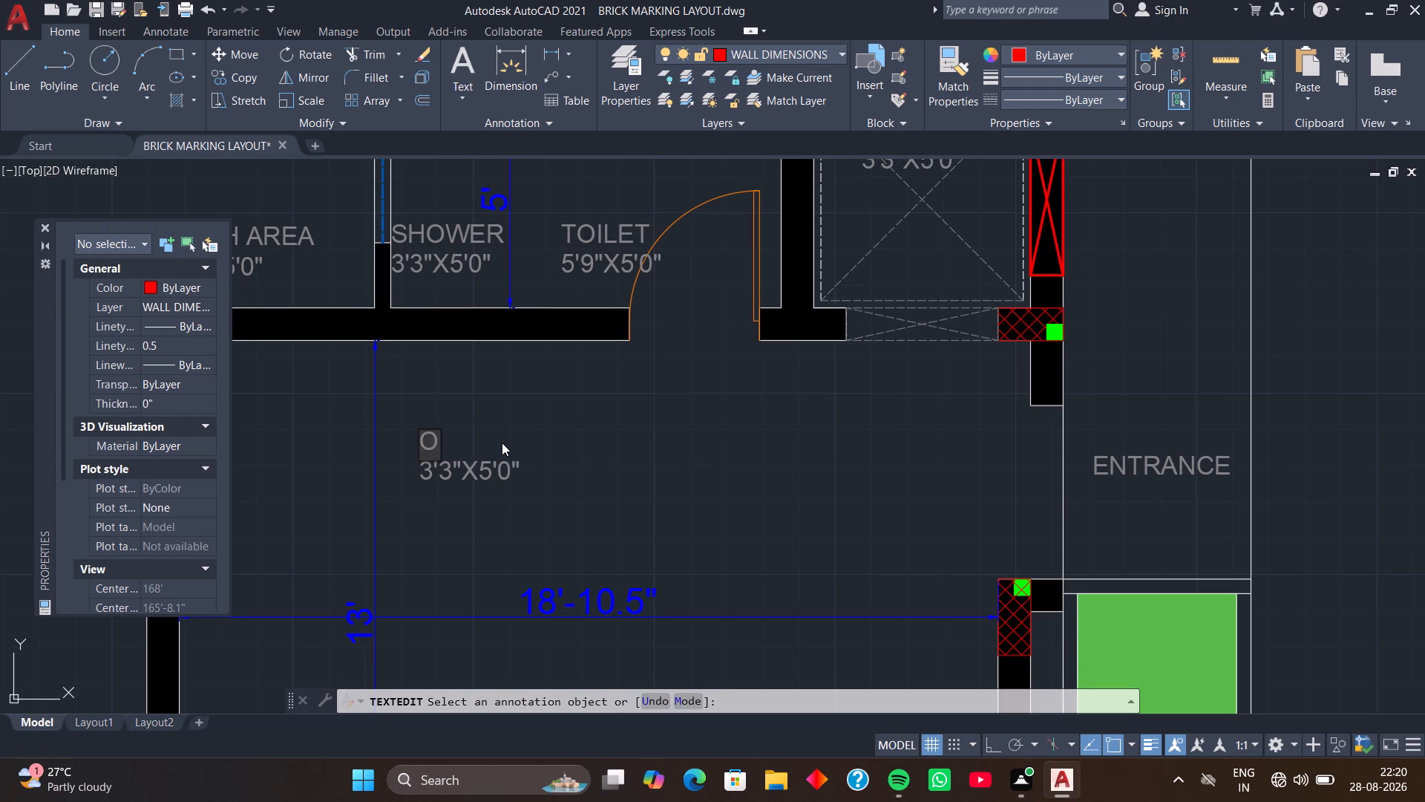
type("FF")
key("i")
type("CE")
key("space")
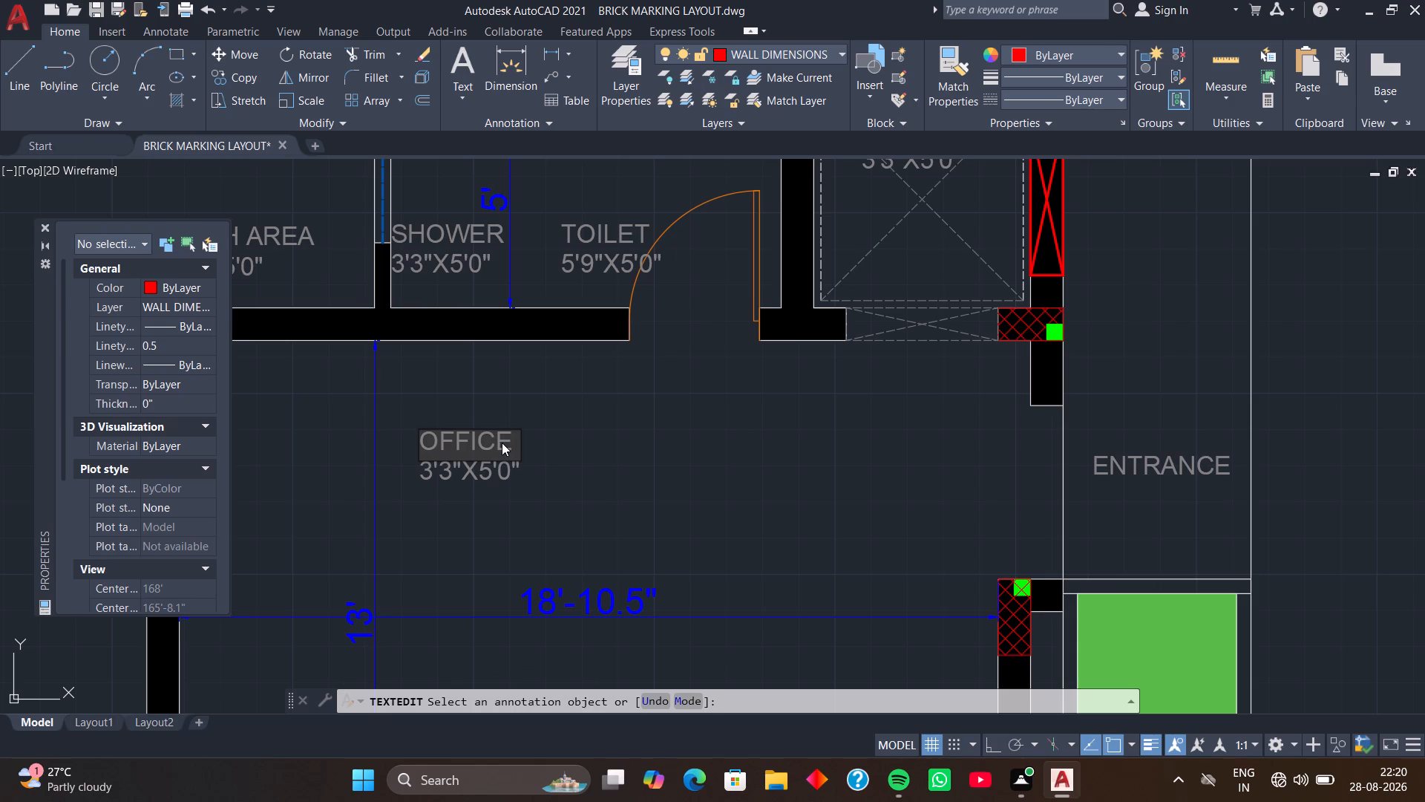
type("ROOM")
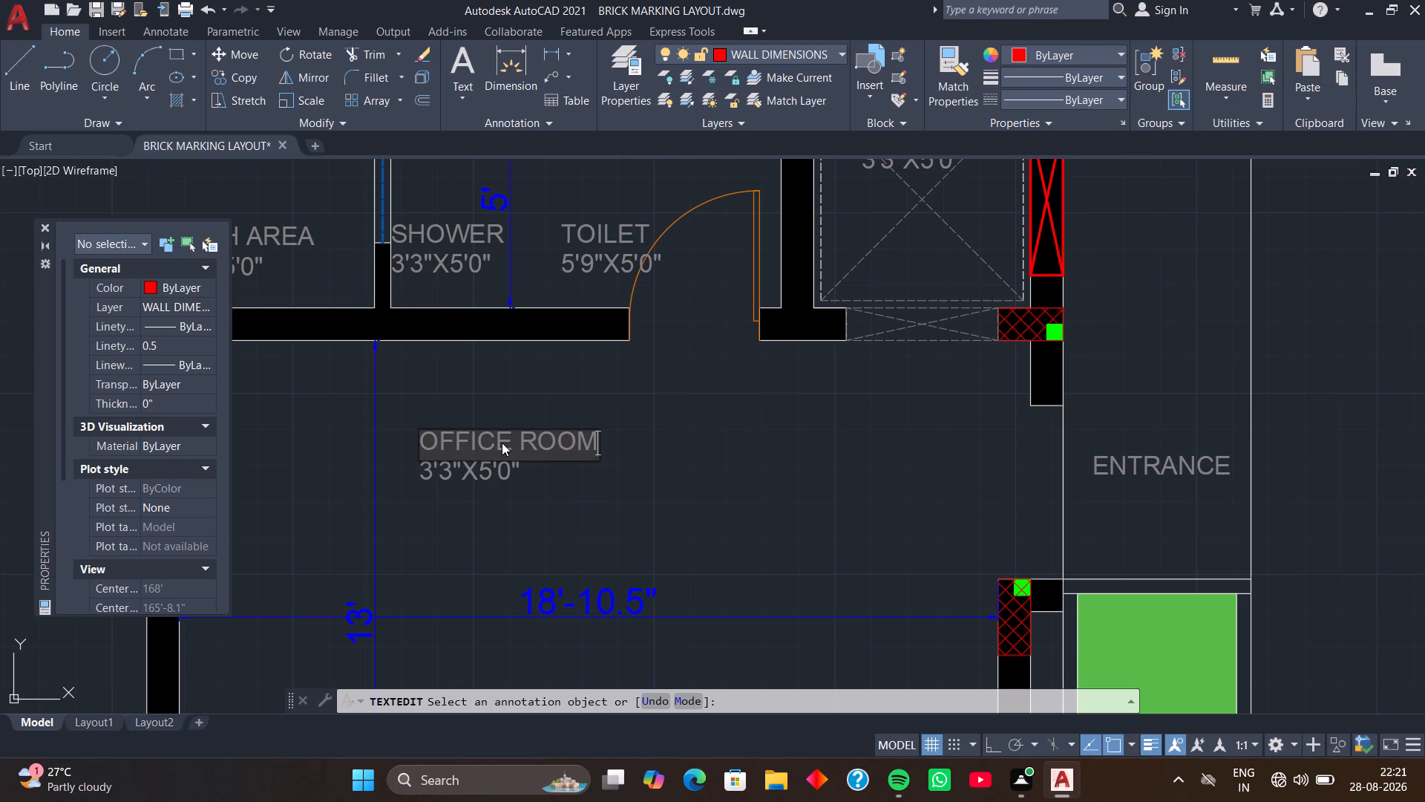
key("Return")
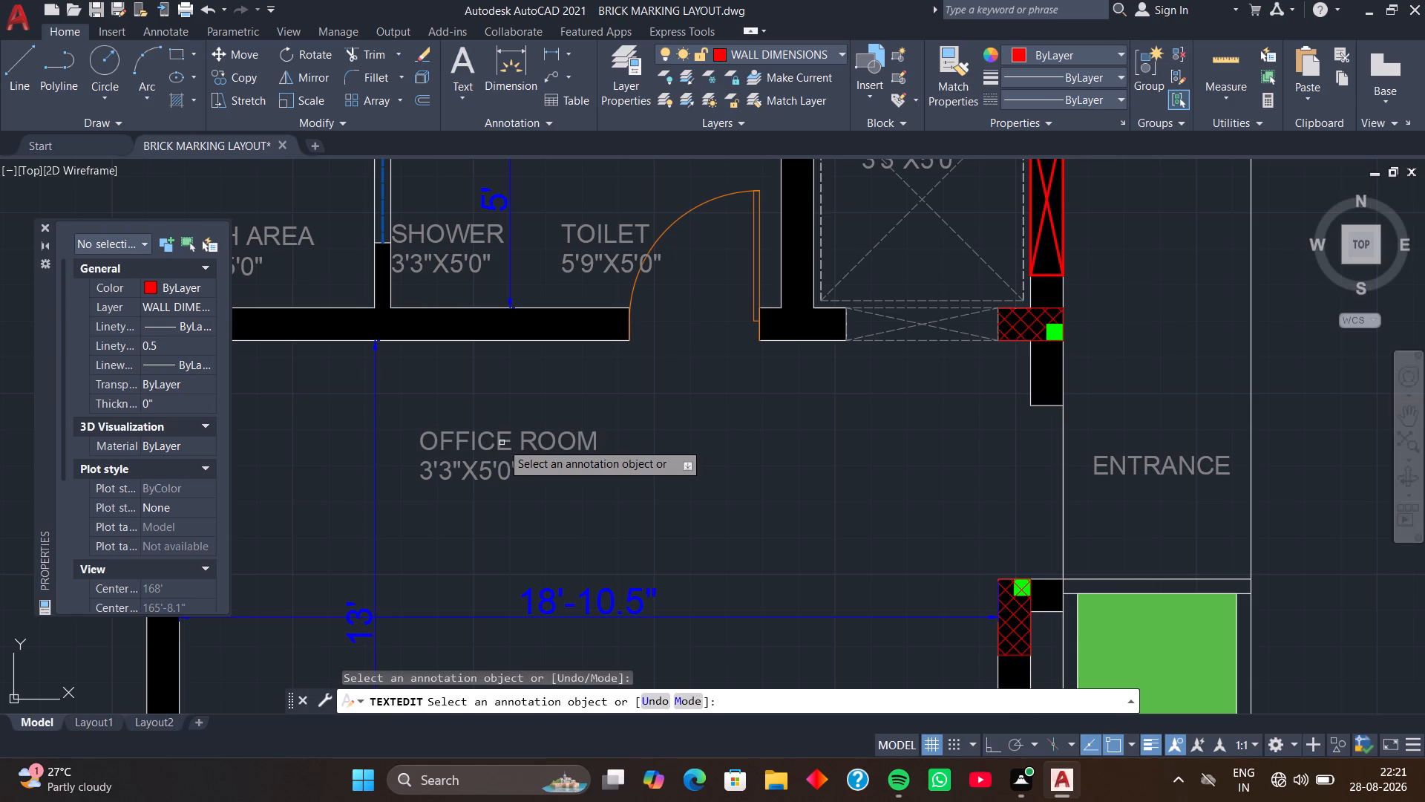
Change the size text beneath the OFFICE ROOM label to 18'11"X13'0".
left_click(491, 472)
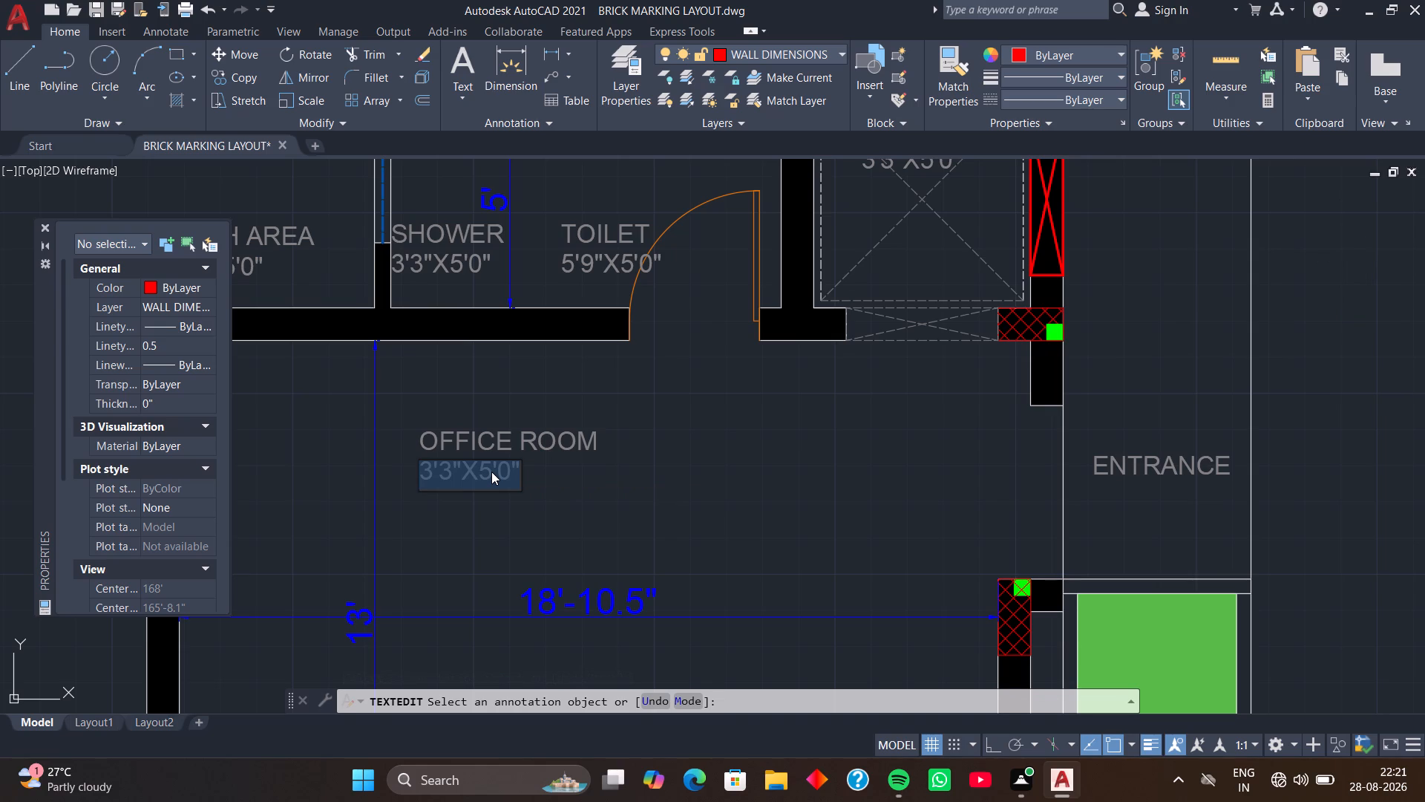
type("18")
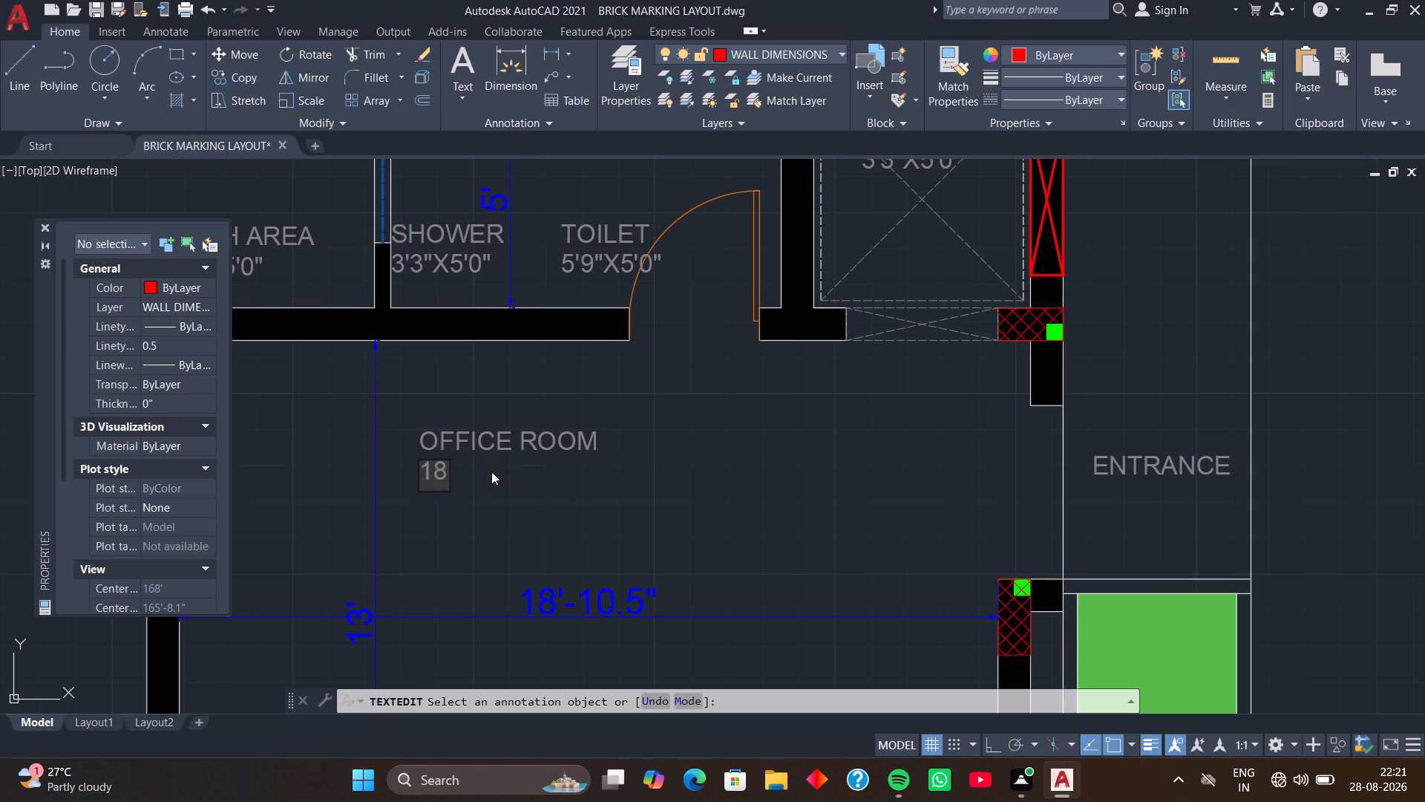
key("apostrophe")
type("11")
key("shift+quotedbl")
key("x")
type("13'")
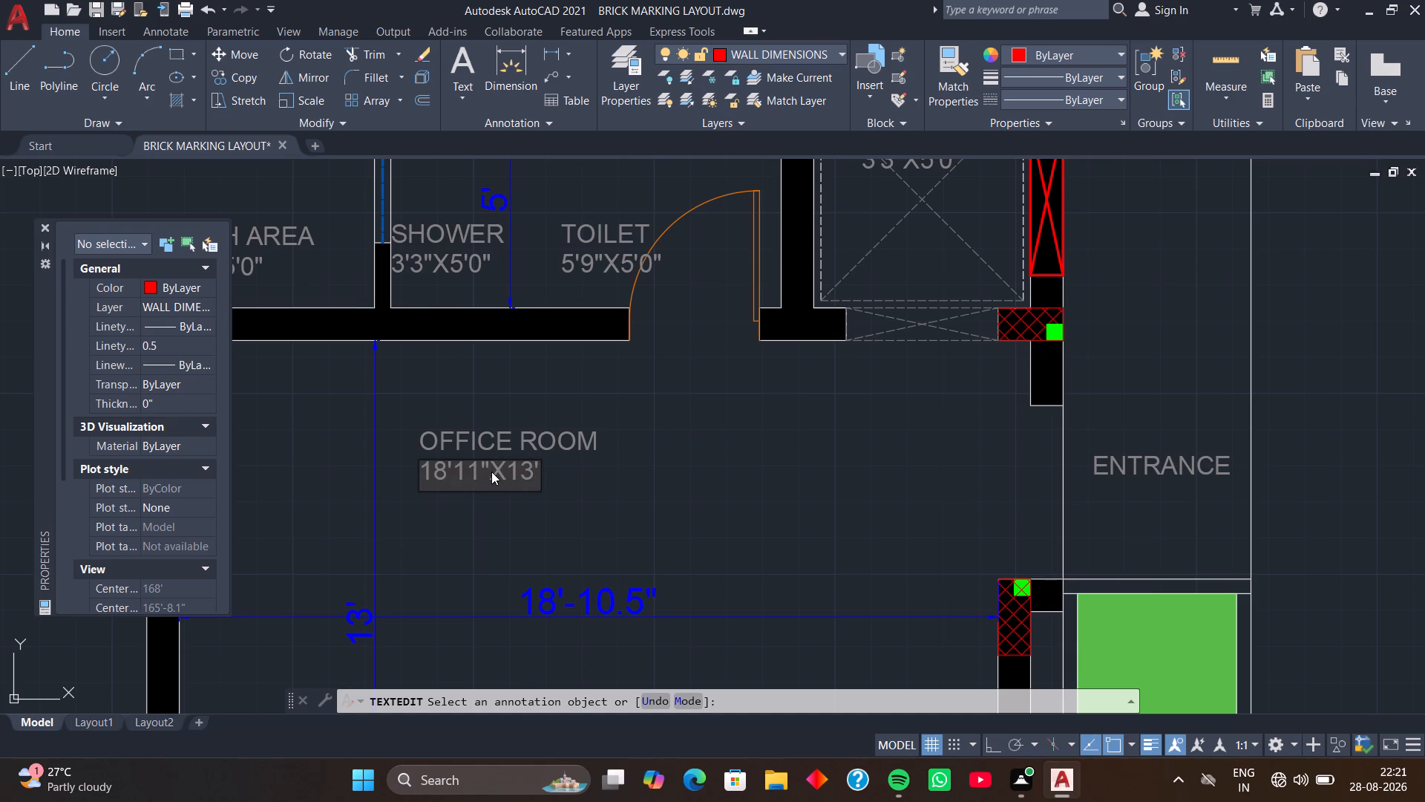
key("0")
key("shift+quotedbl")
key("Return")
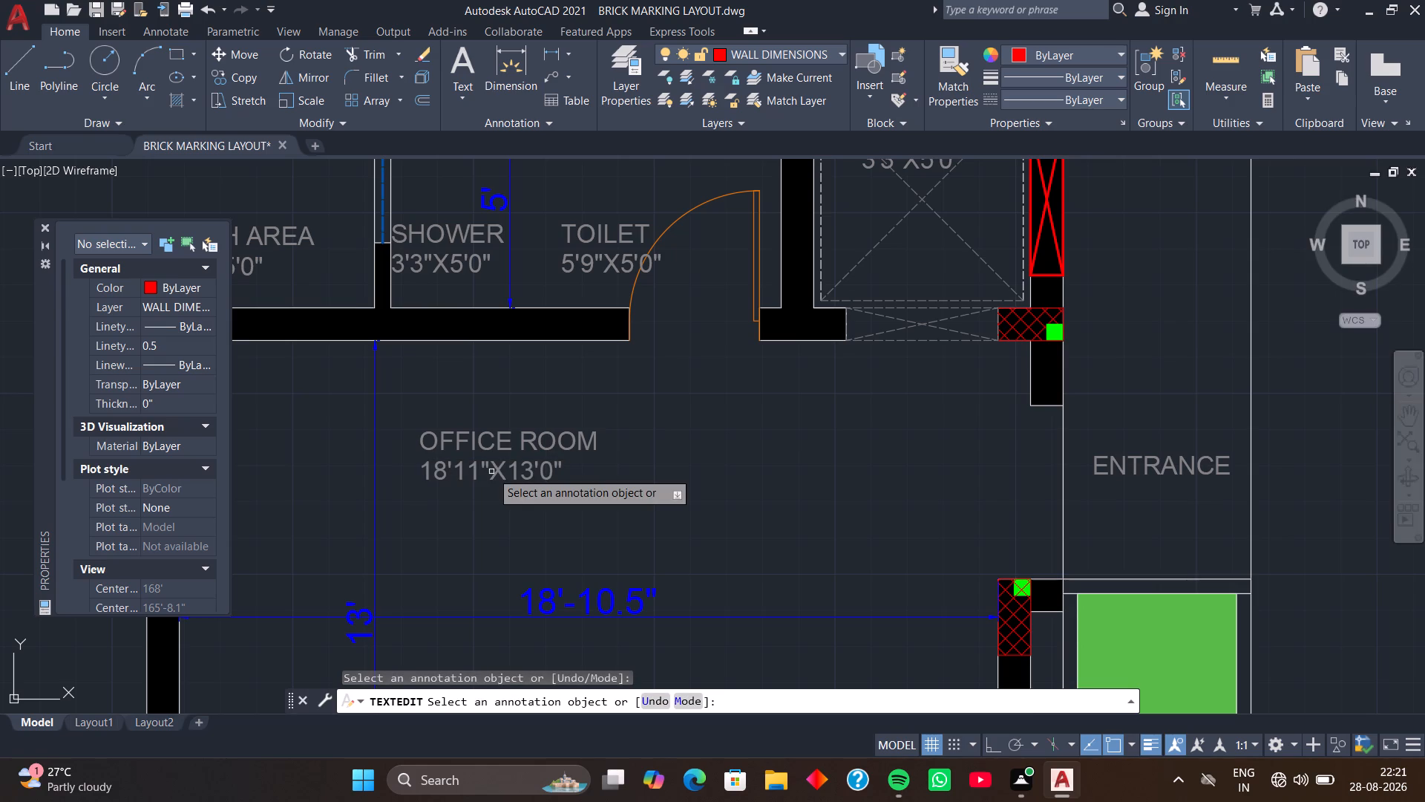
Change the copied TOILET label in the dashed, crossed shaft beside the toilet to LIFT.
middle_click_drag(739, 397, 633, 584)
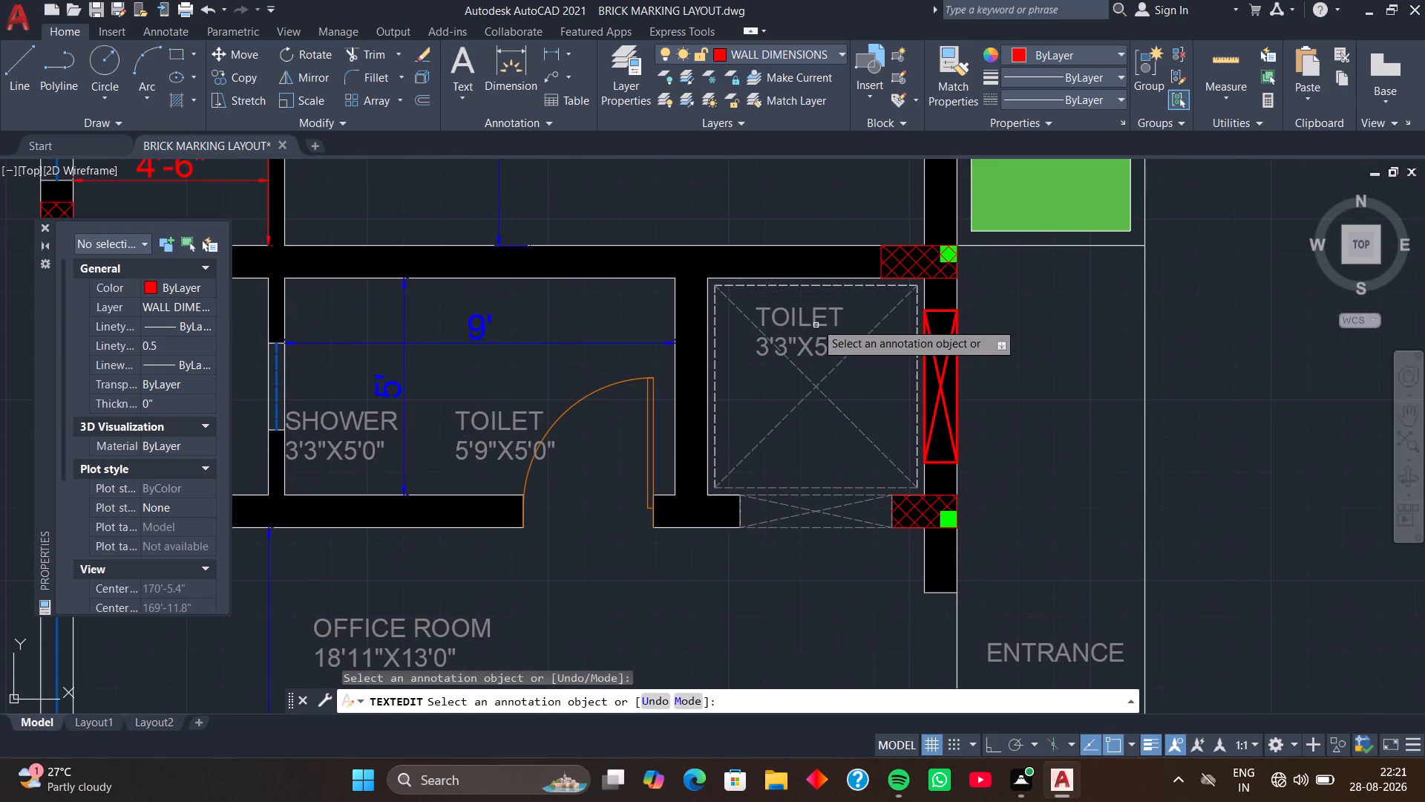
left_click(816, 310)
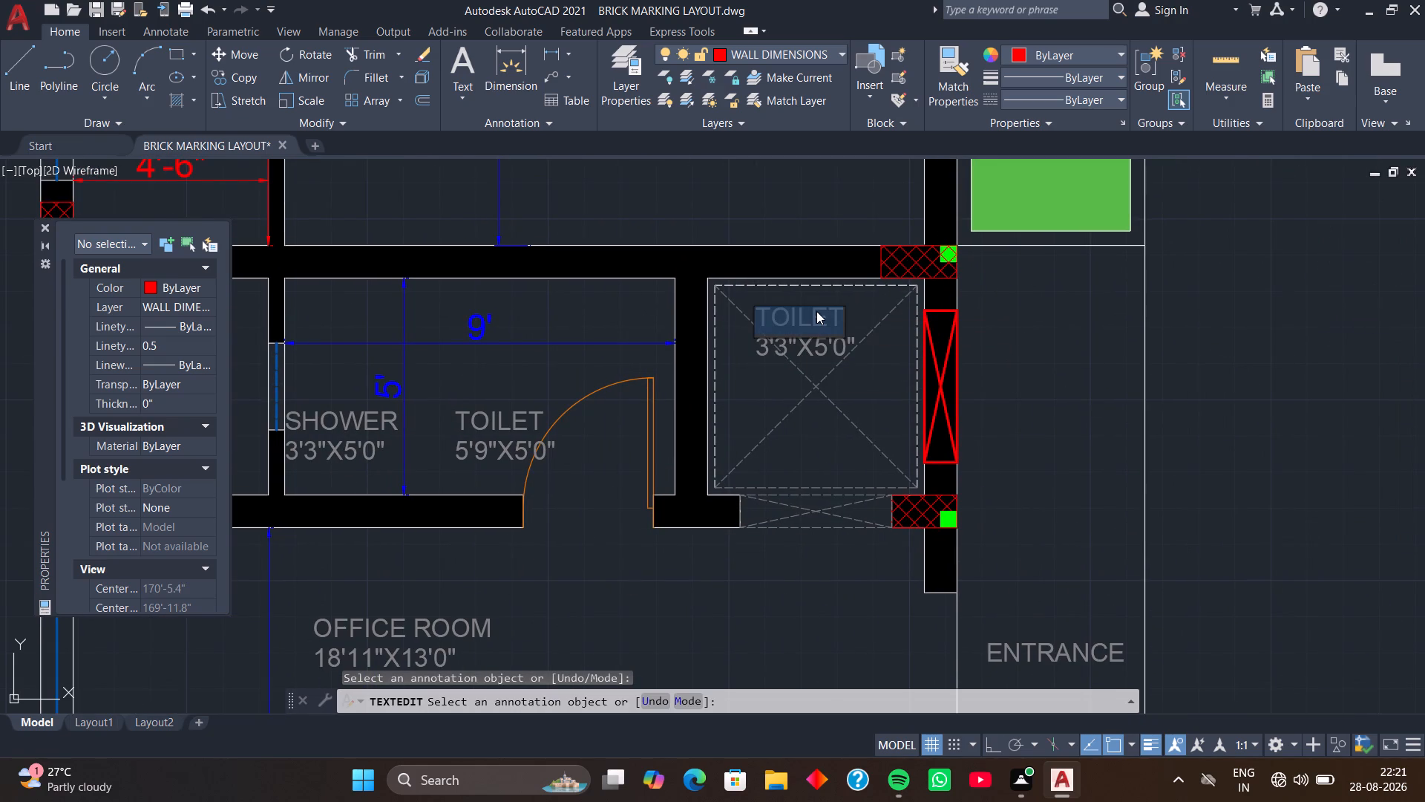
type("LIFT")
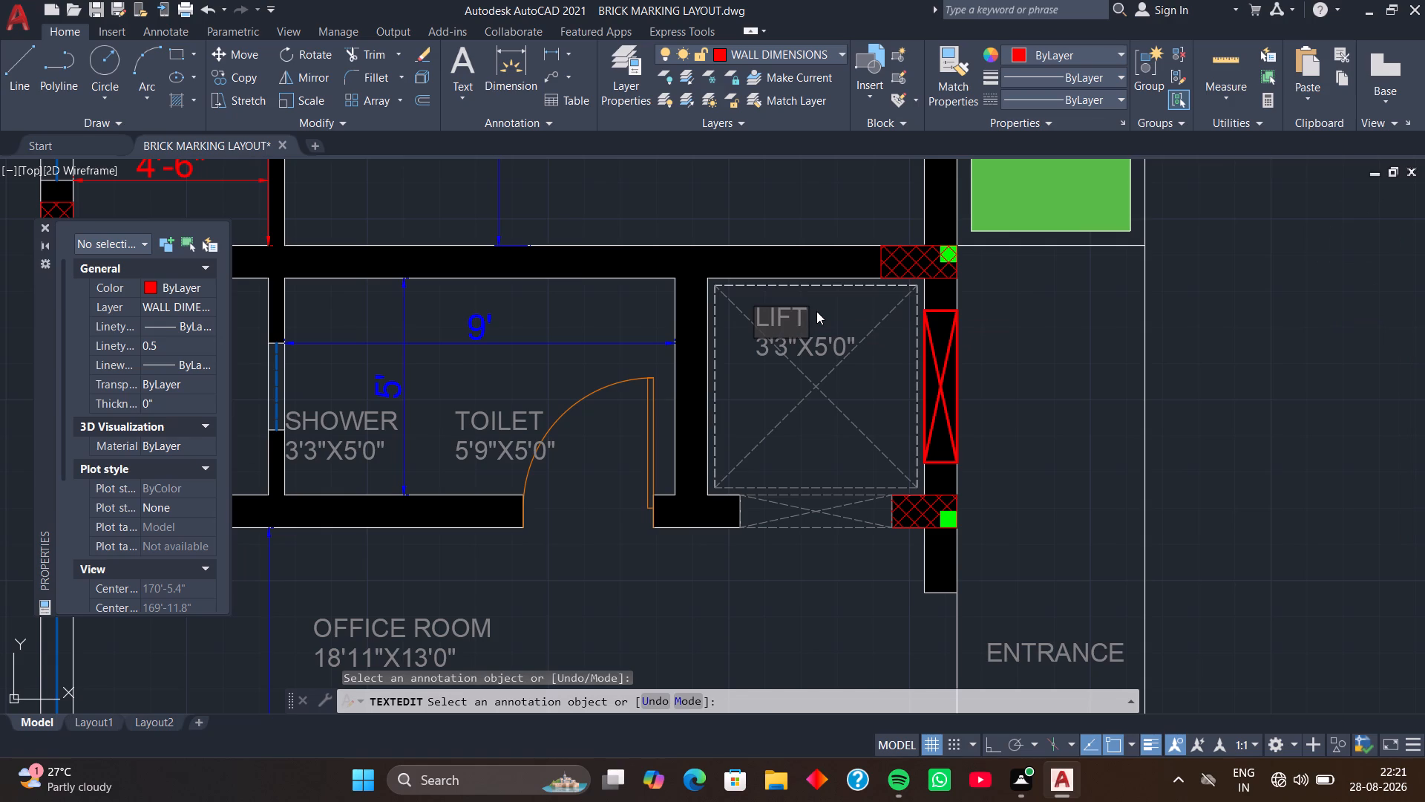
key("Return")
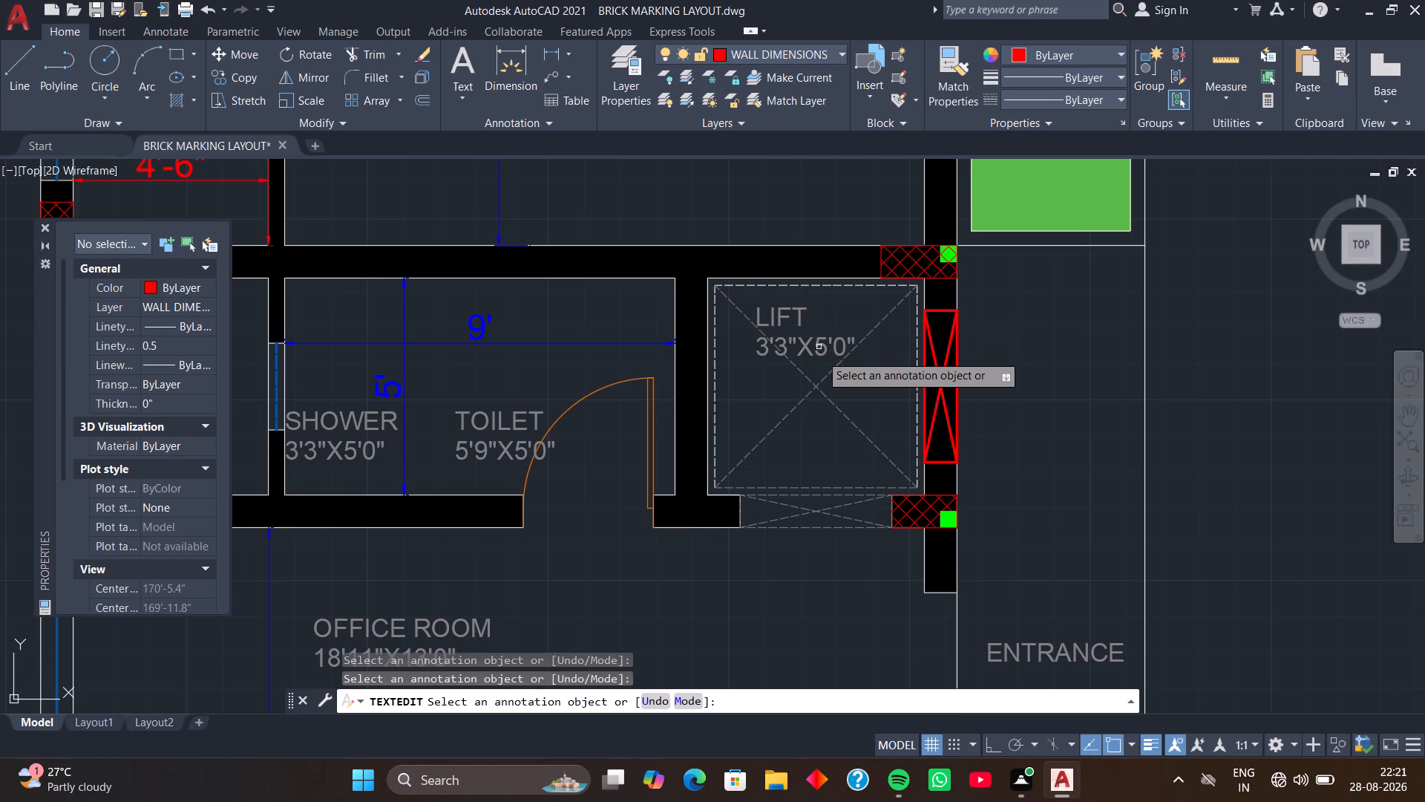
Change the size text beneath the LIFT label to 5'0"X5'0".
left_click(820, 354)
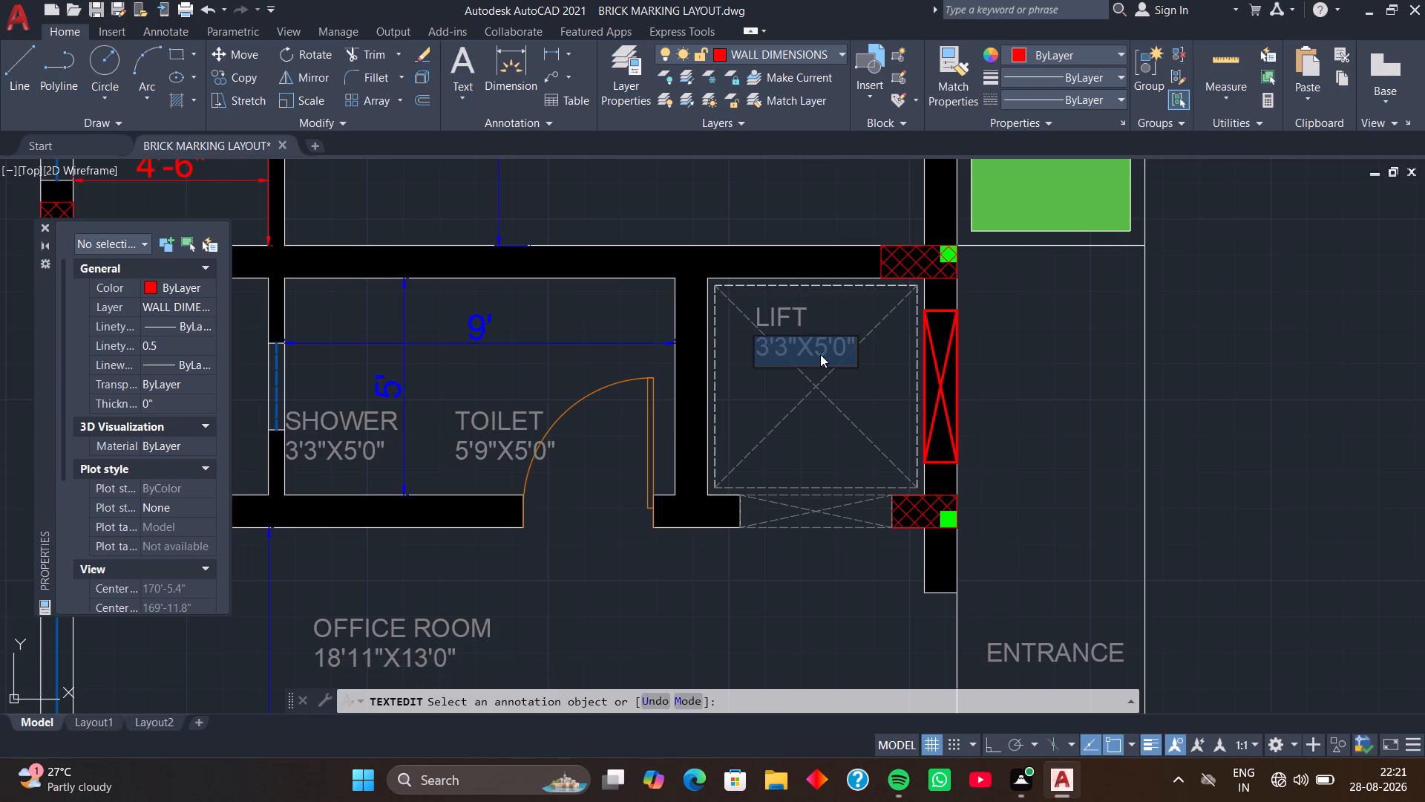
key("5")
key("apostrophe")
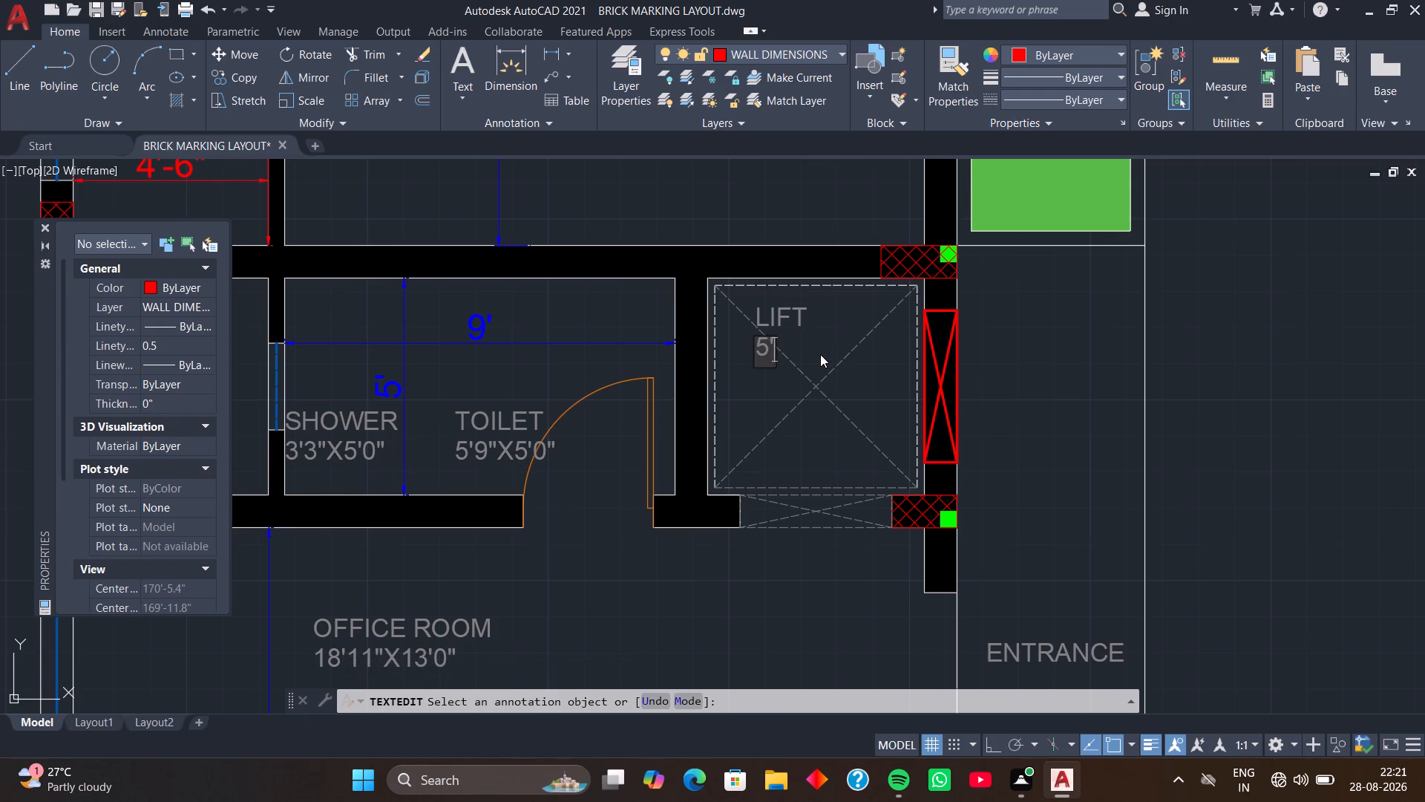
key("0")
key("shift+quotedbl")
key("x")
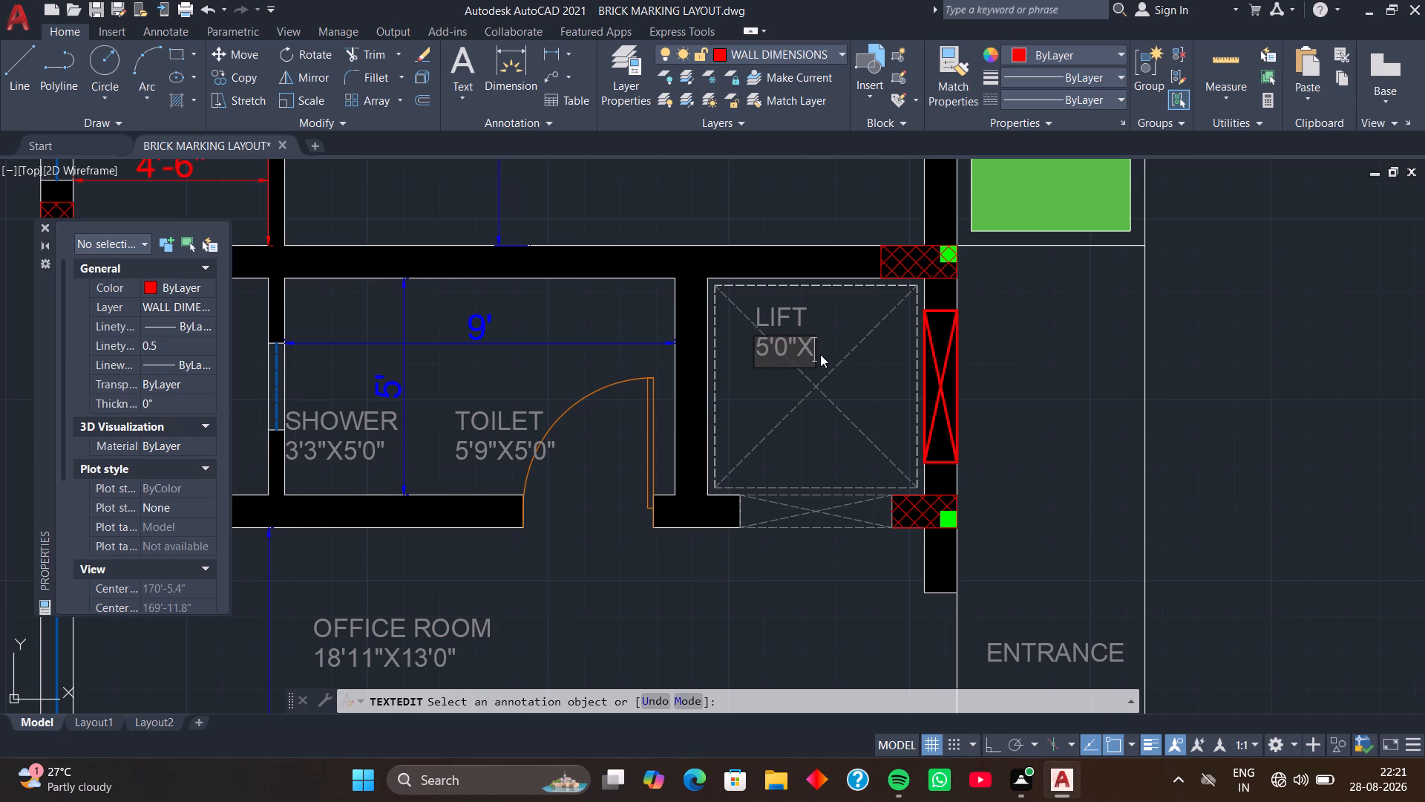
type("5'")
type("0\"")
key("Return")
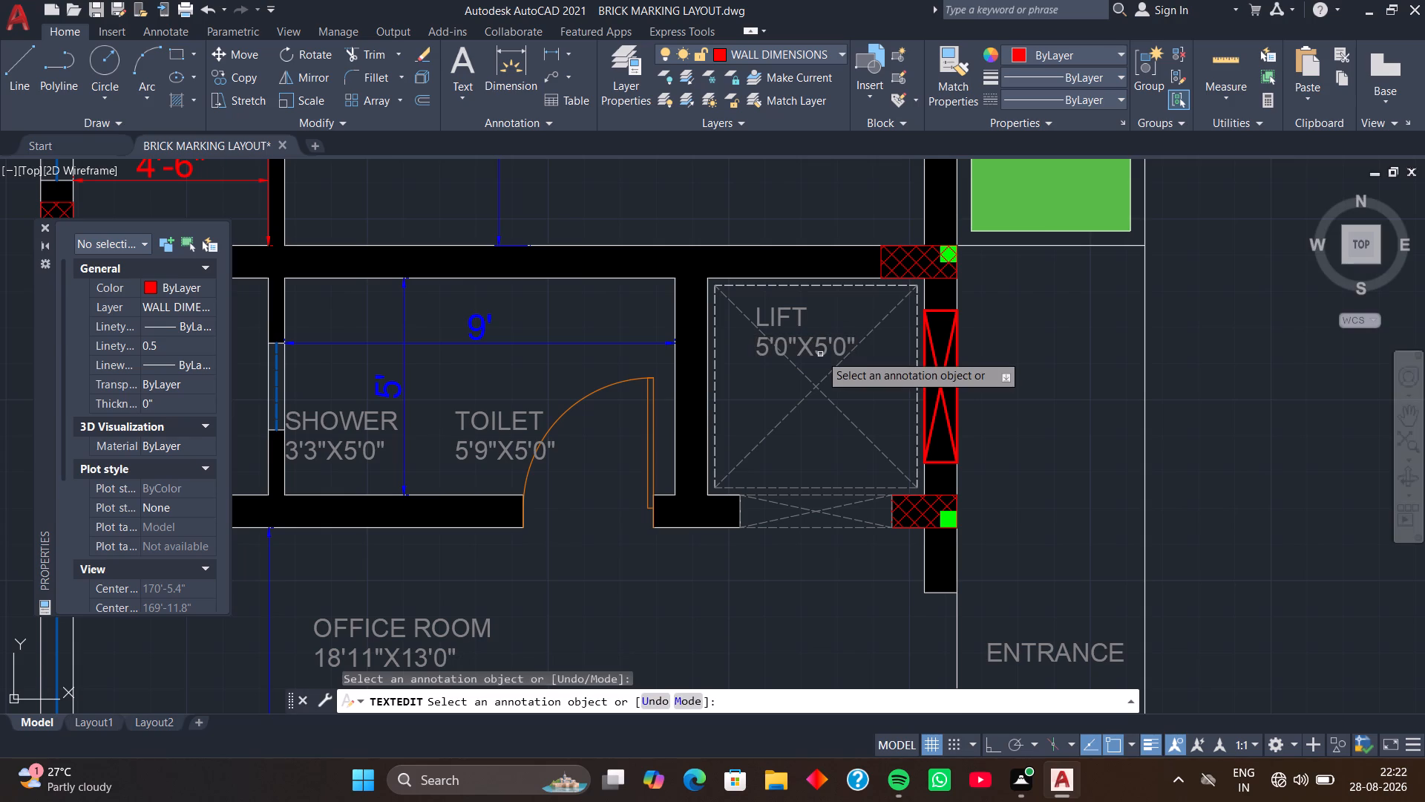
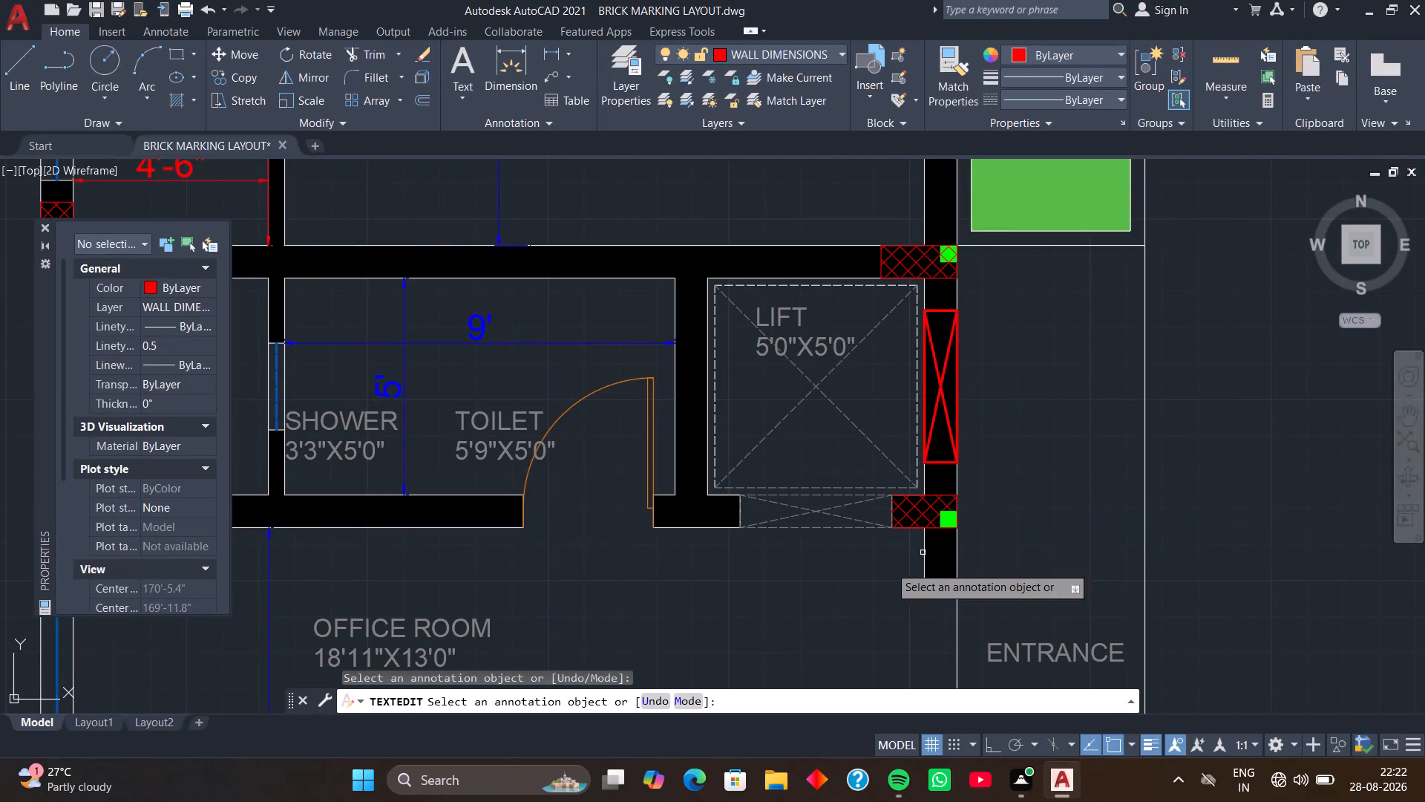
Add a linear dimension above the servant room's top wall, from the outer left corner to the window's near edge.
scroll(772, 564, "down", 1)
middle_click_drag(725, 560, 822, 405)
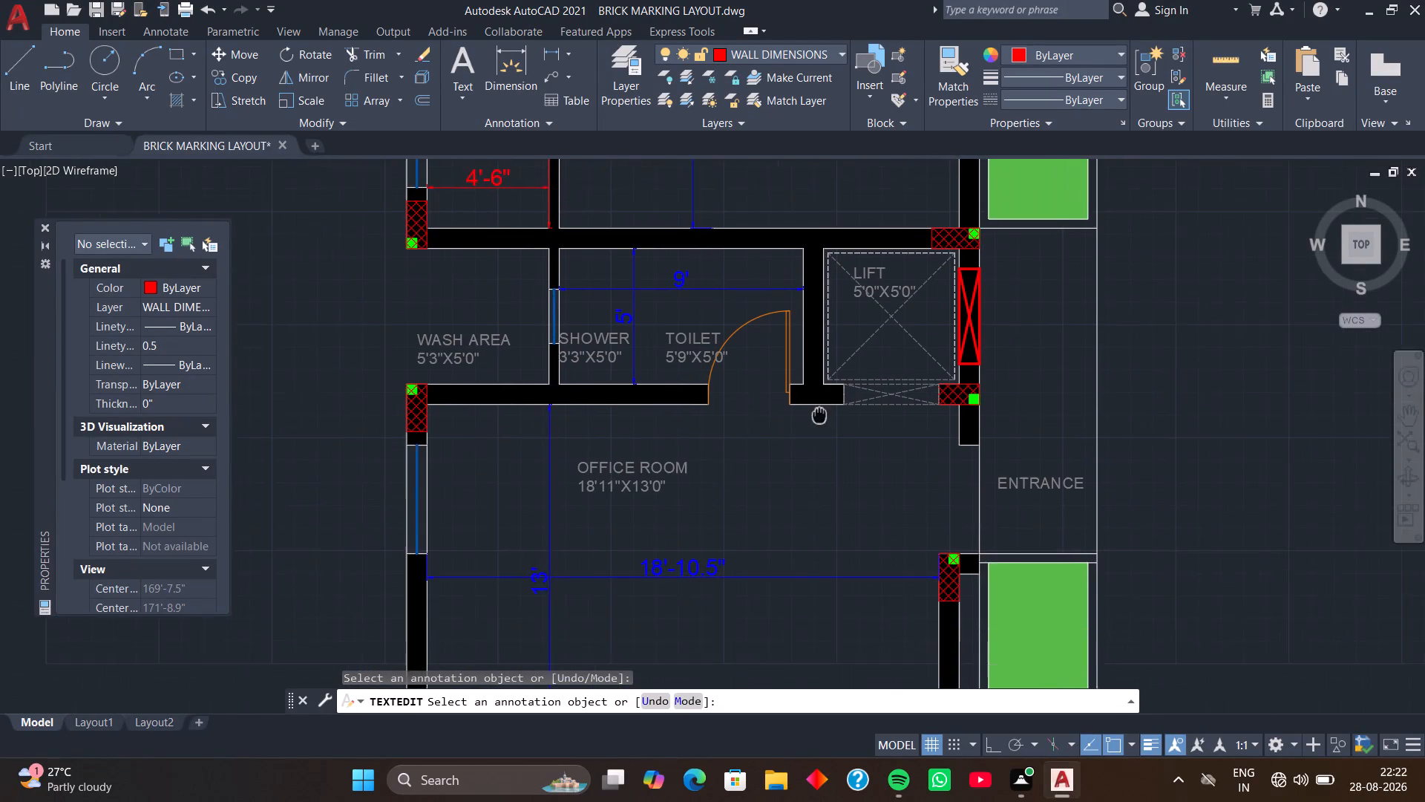
middle_click_drag(822, 405, 823, 402)
middle_click_drag(839, 509, 806, 364)
scroll(817, 423, "down", 2)
middle_click_drag(825, 478, 802, 464)
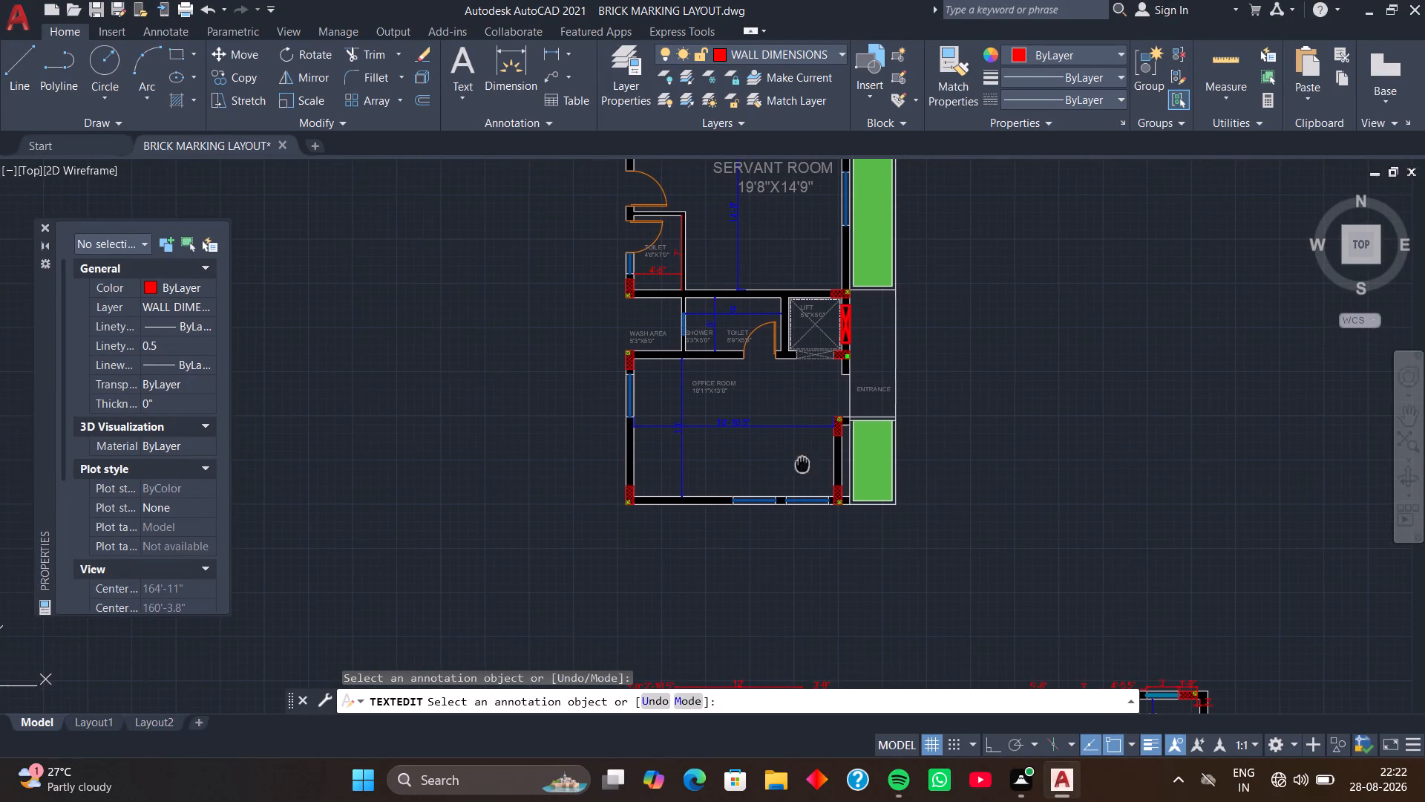
middle_click(797, 537)
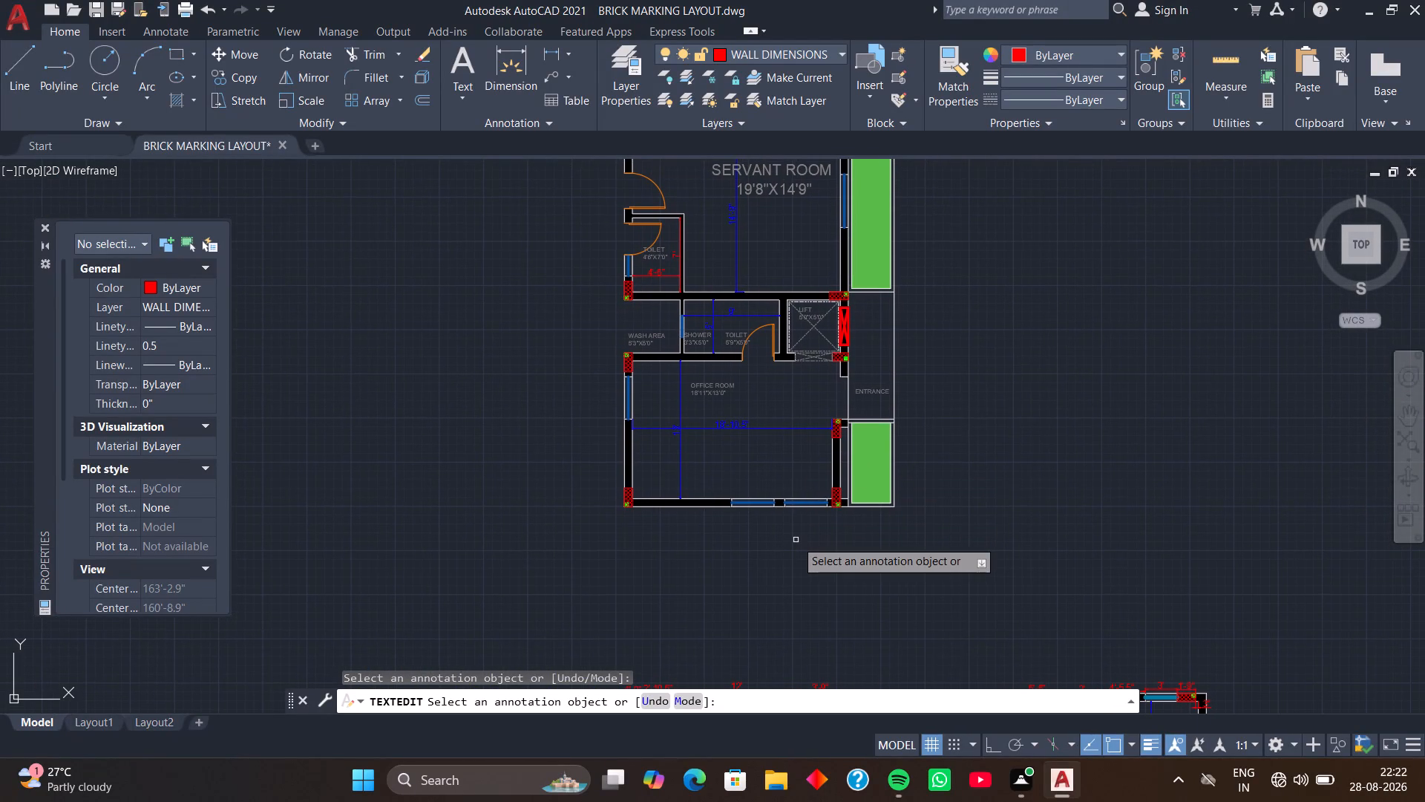
key("Return")
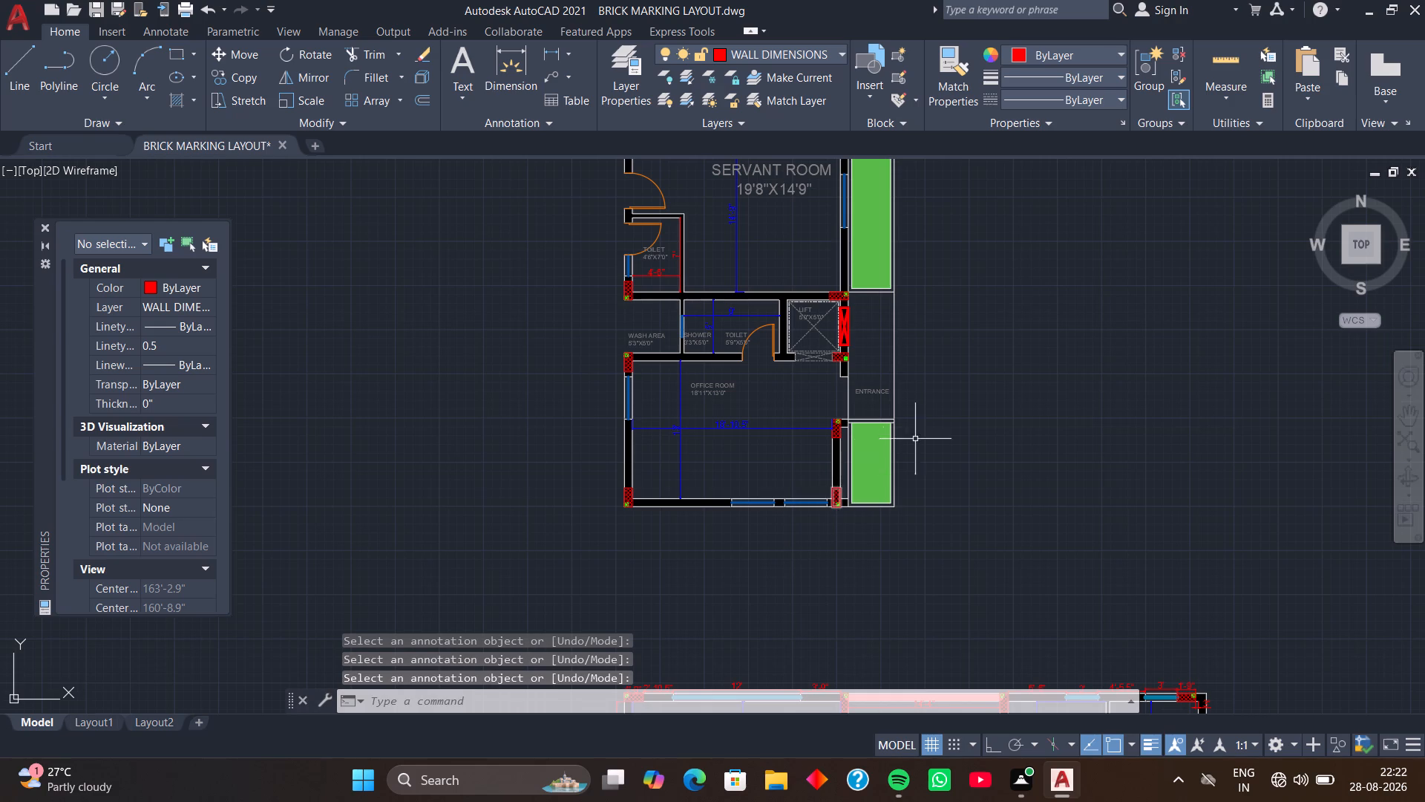
middle_click_drag(901, 362, 851, 502)
middle_click_drag(698, 368, 700, 368)
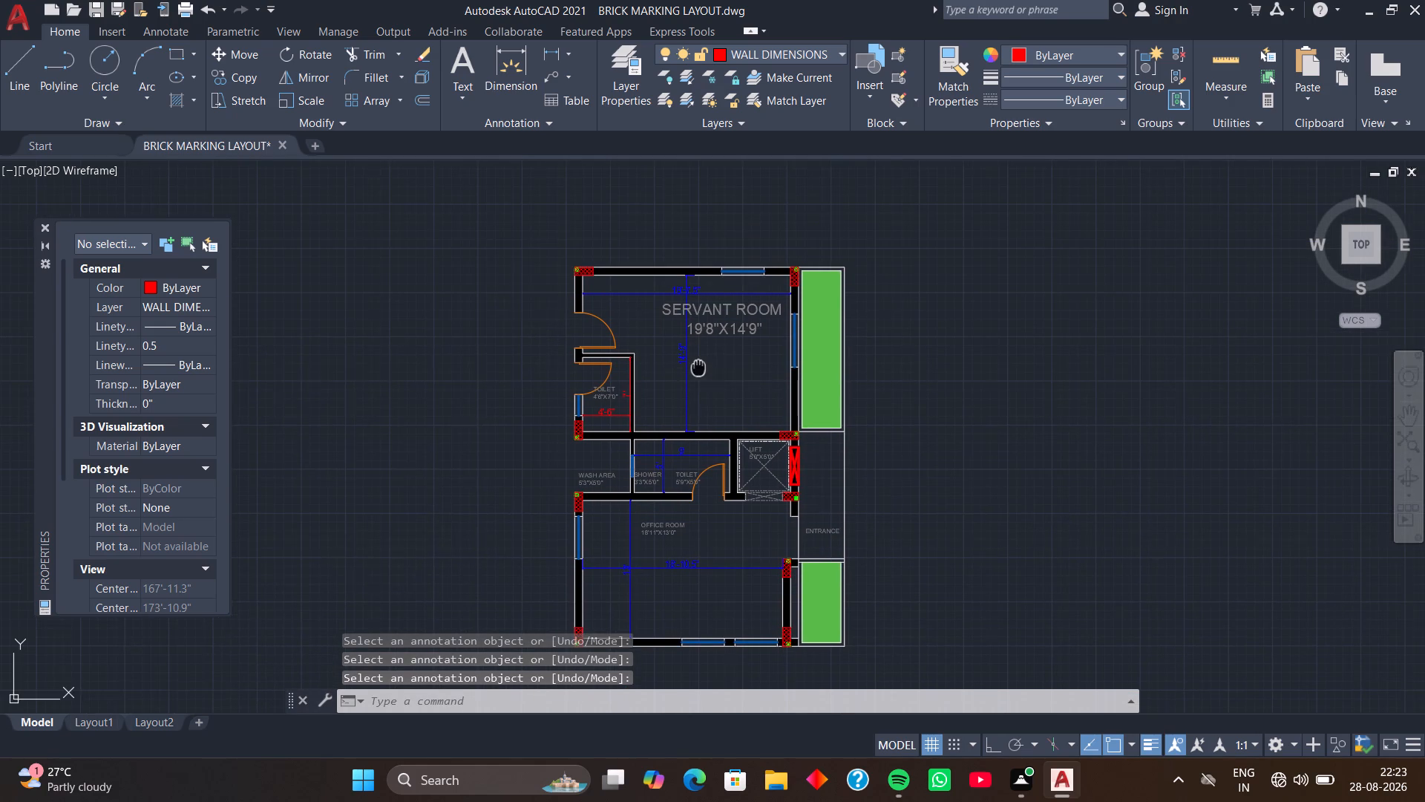
middle_click_drag(700, 368, 759, 402)
scroll(677, 335, "up", 2)
middle_click_drag(661, 322, 712, 418)
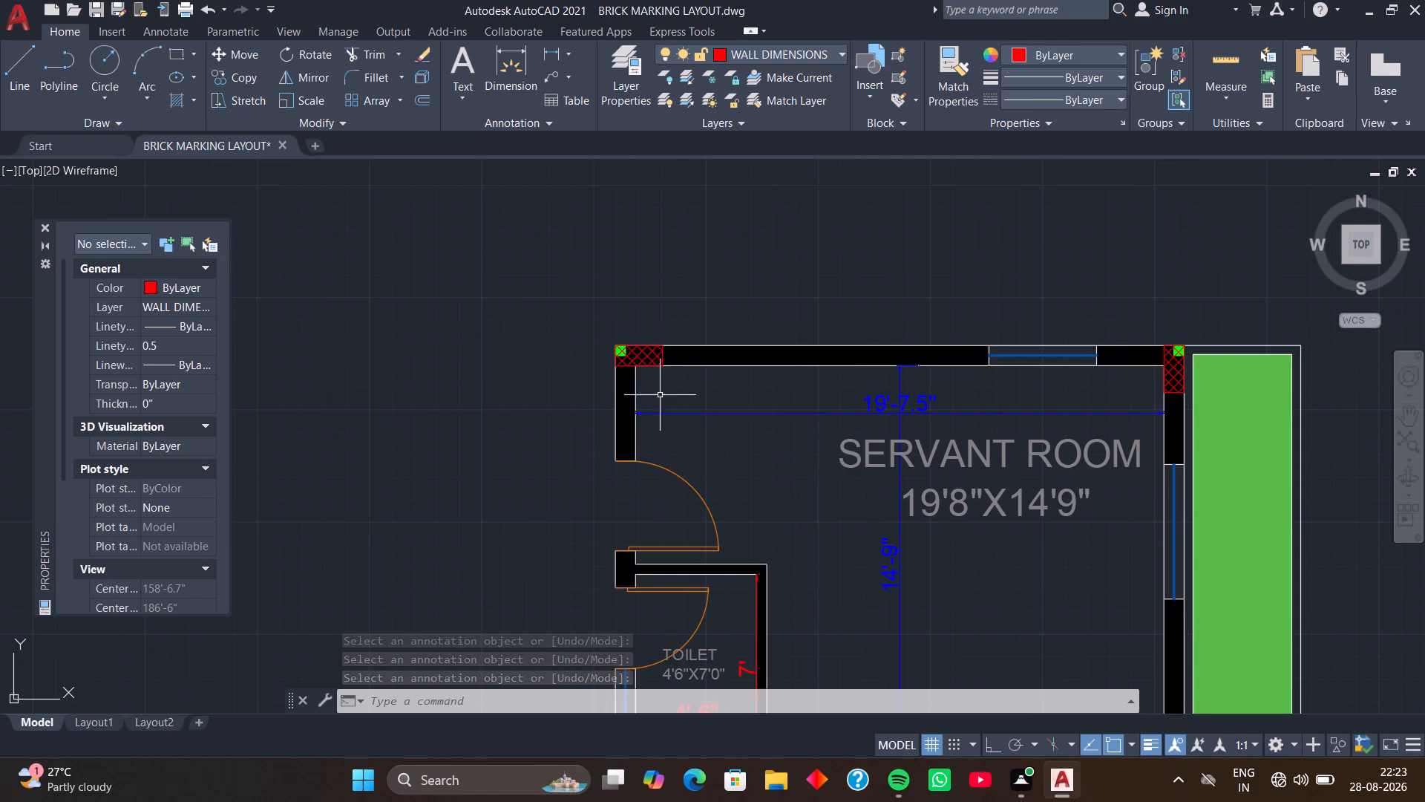
scroll(622, 326, "up", 2)
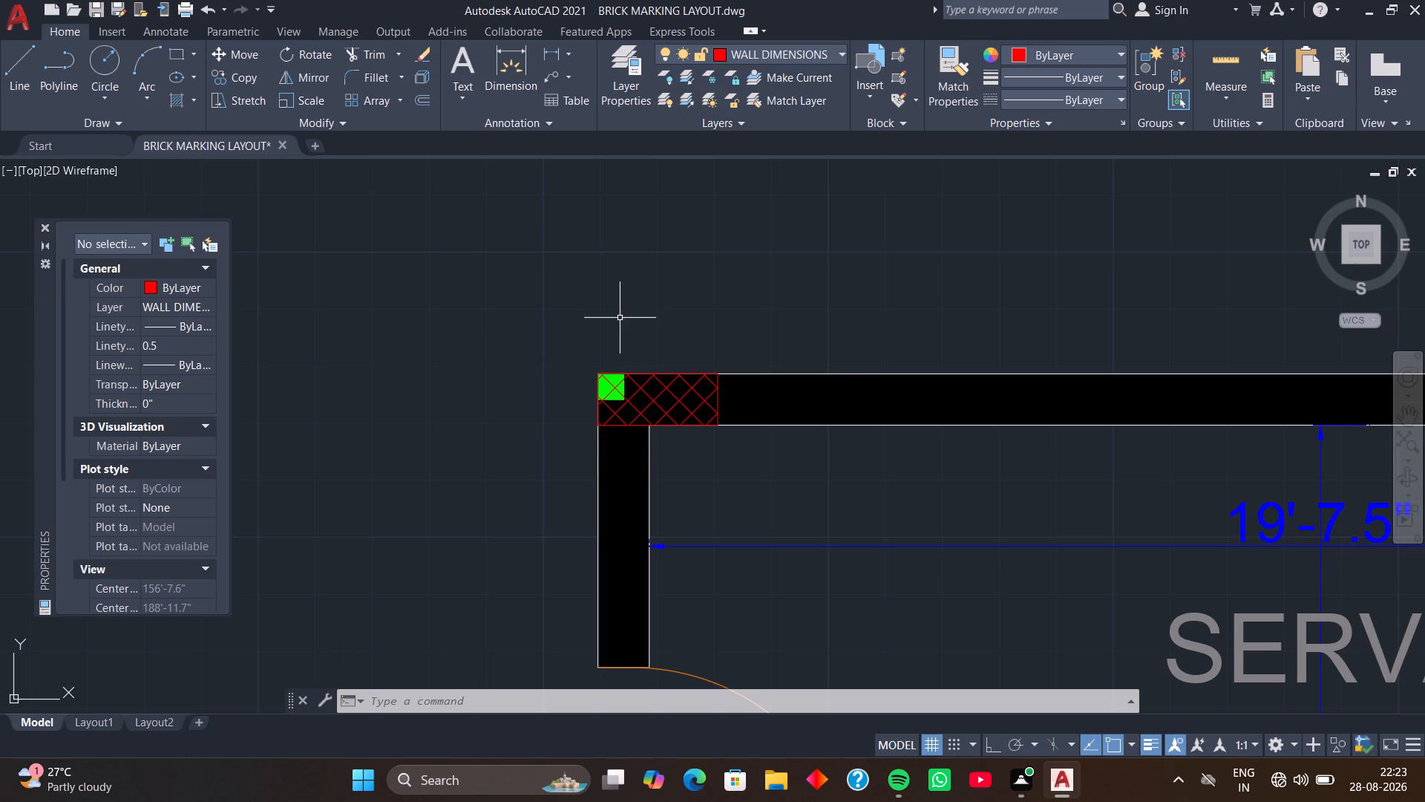
scroll(642, 333, "down", 1)
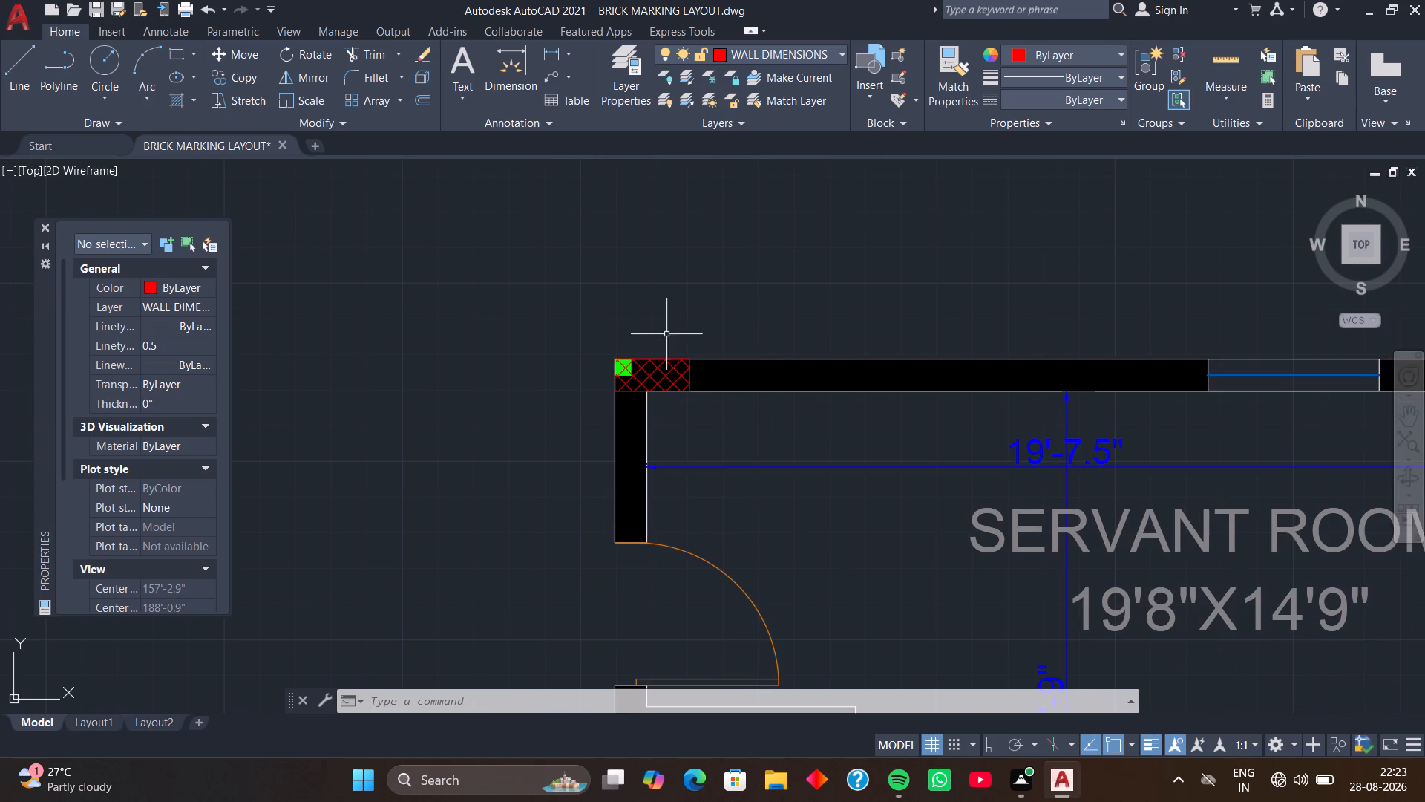
middle_click_drag(697, 316, 615, 294)
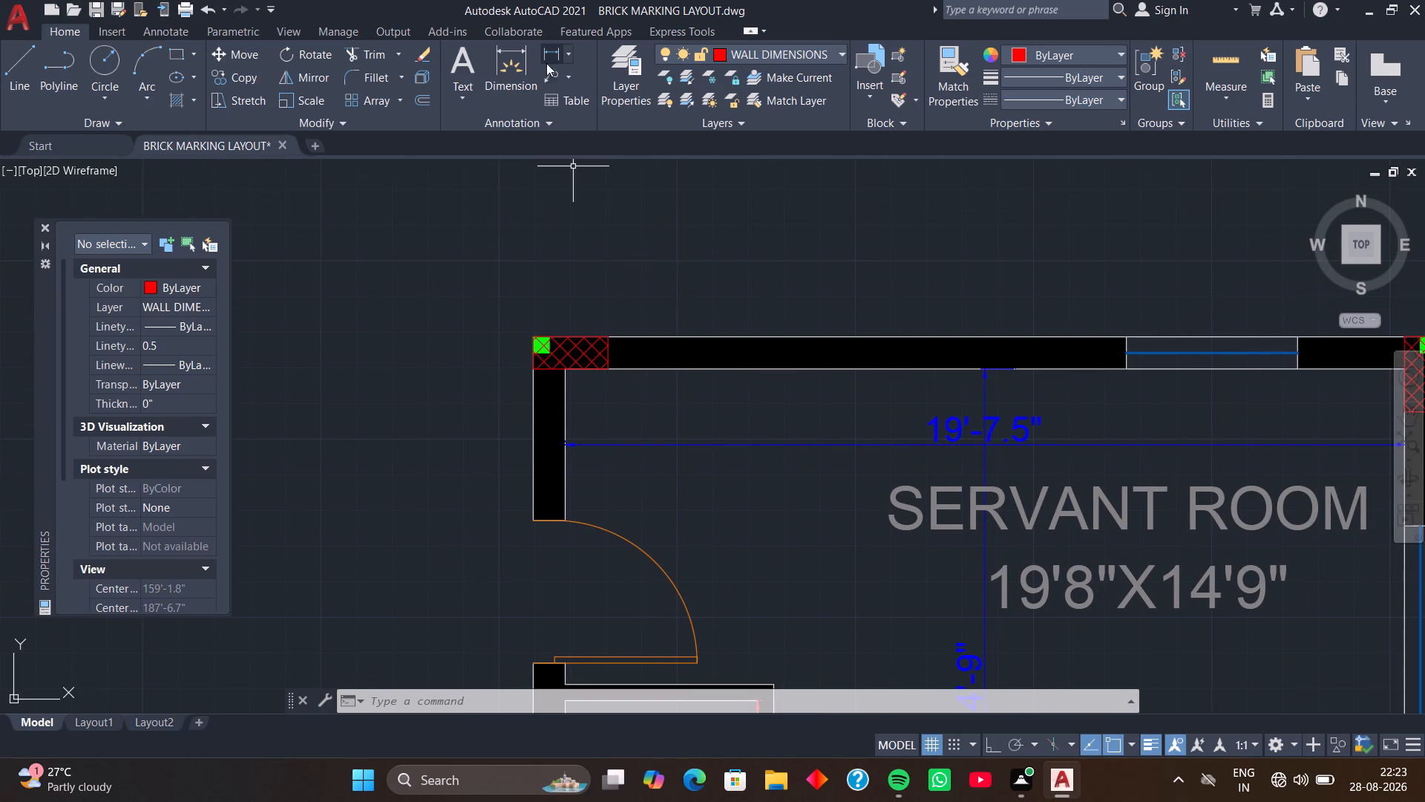
left_click(548, 53)
scroll(538, 311, "up", 1)
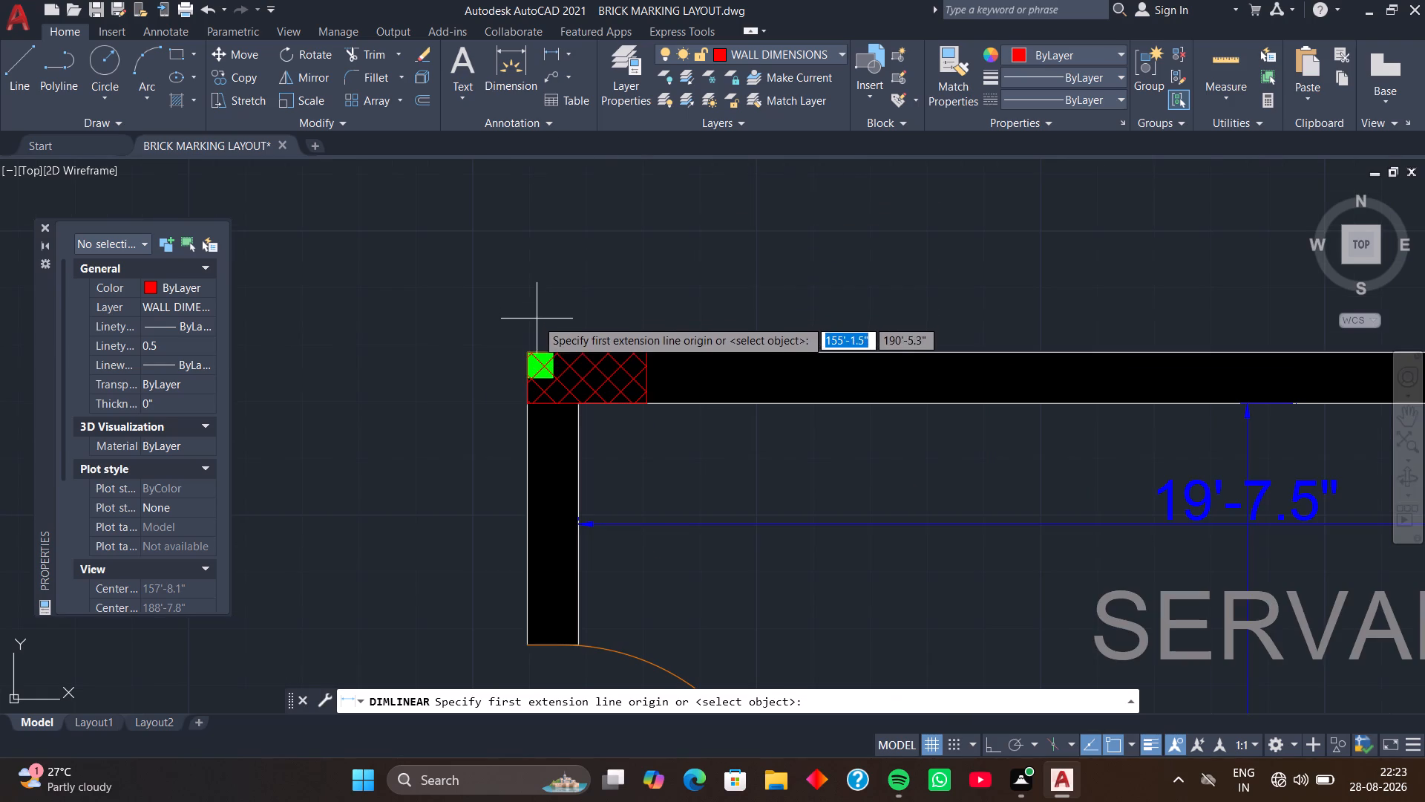
left_click(524, 355)
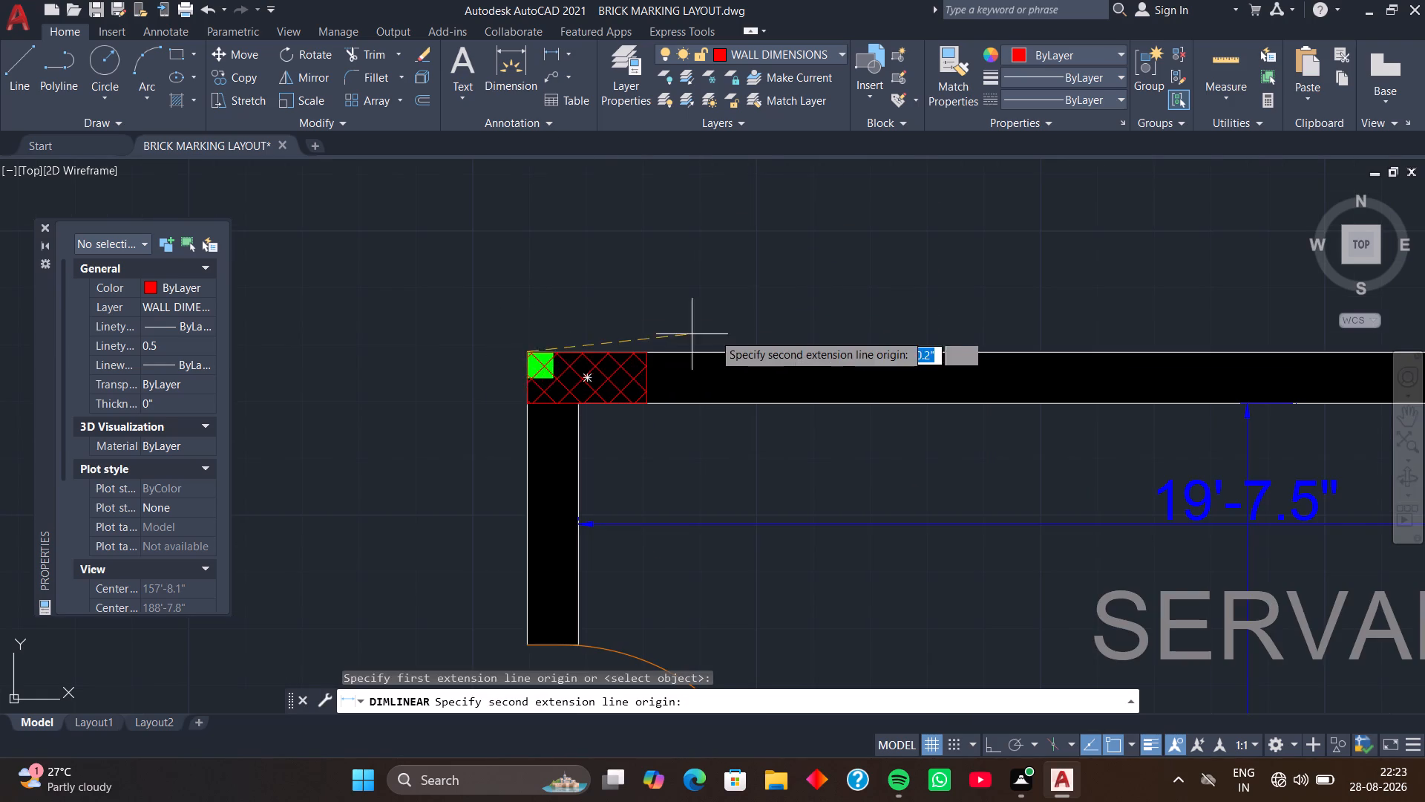
scroll(715, 333, "down", 3)
middle_click_drag(715, 333, 462, 296)
scroll(809, 304, "up", 2)
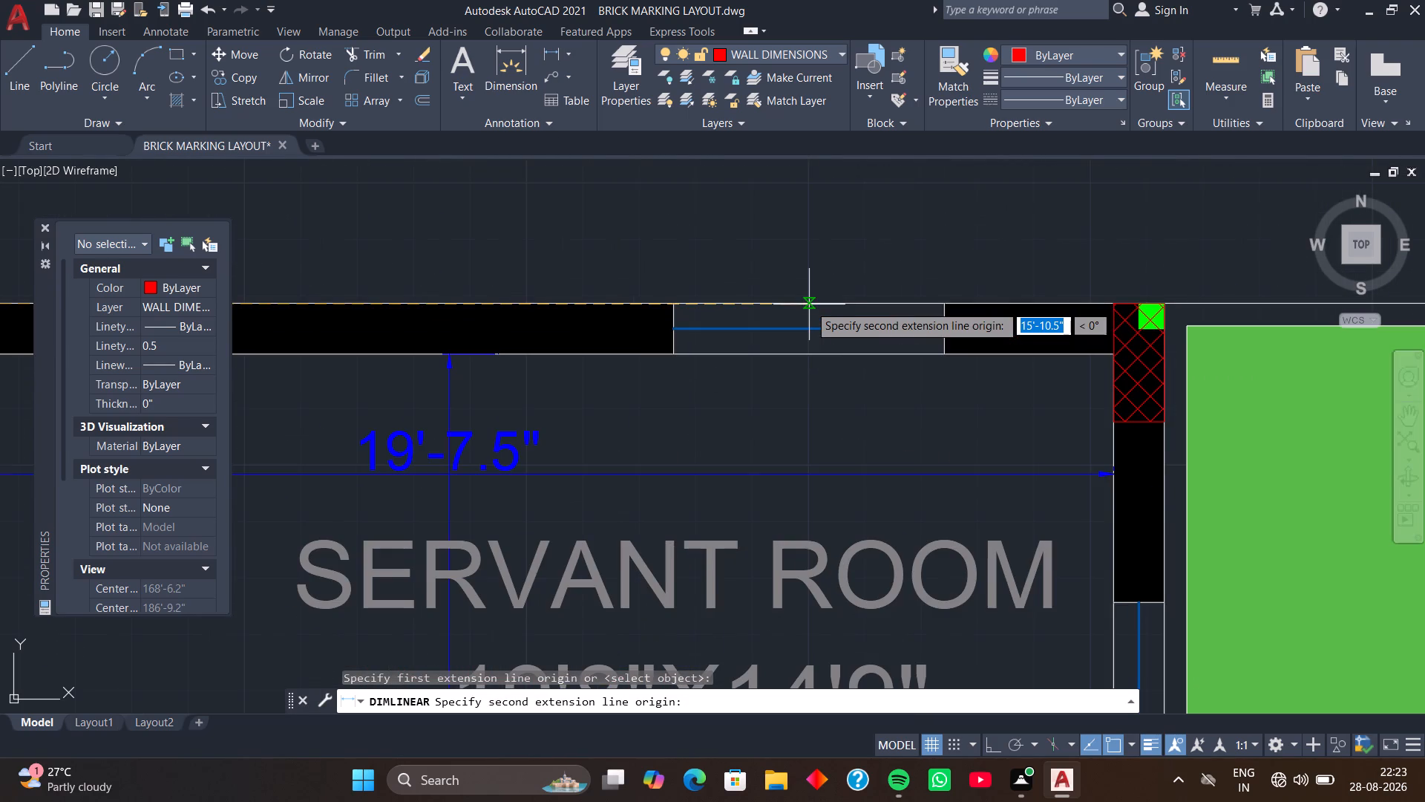
left_click(675, 302)
left_click(675, 260)
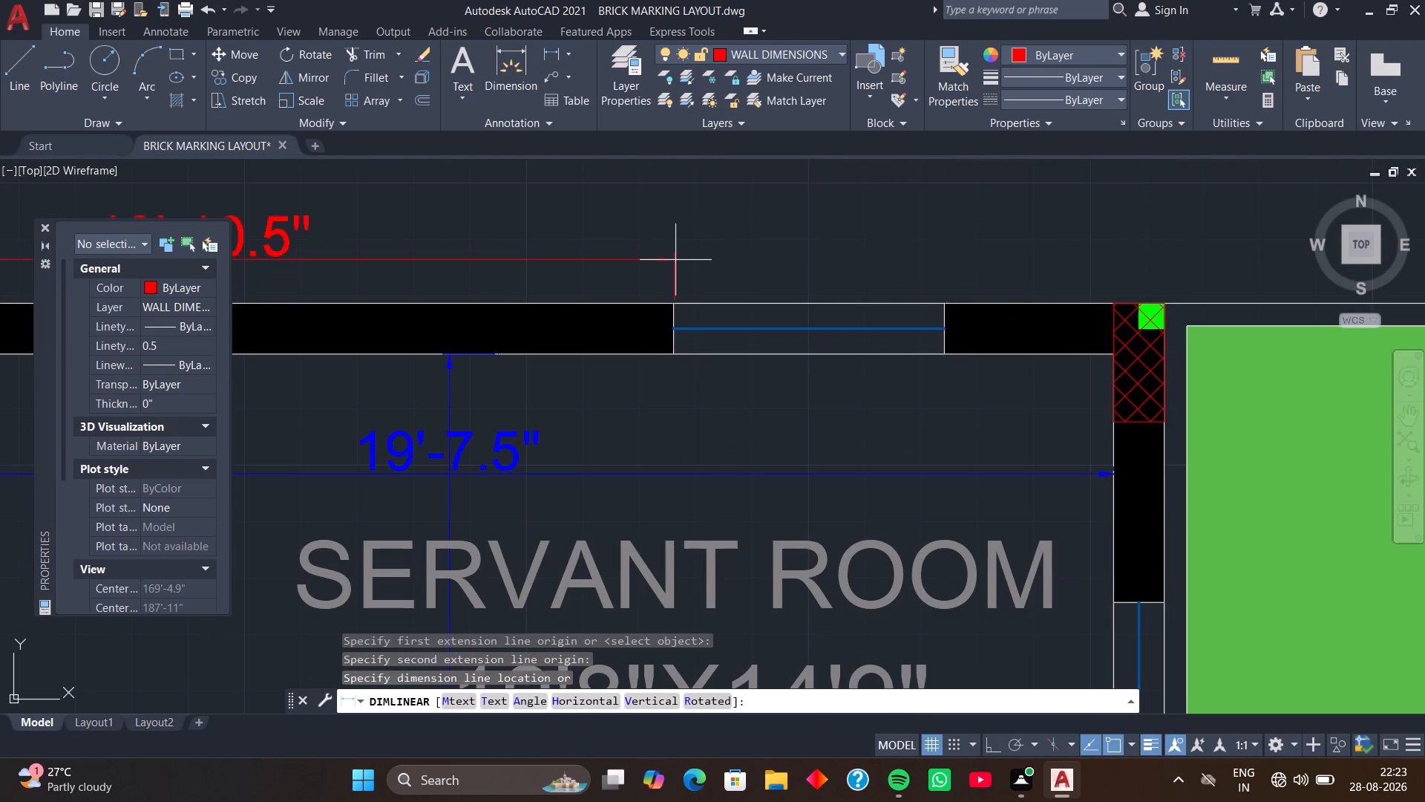
Dimension the width of the window in the servant room's top wall, placing it in line with the wall dimension.
left_click(556, 54)
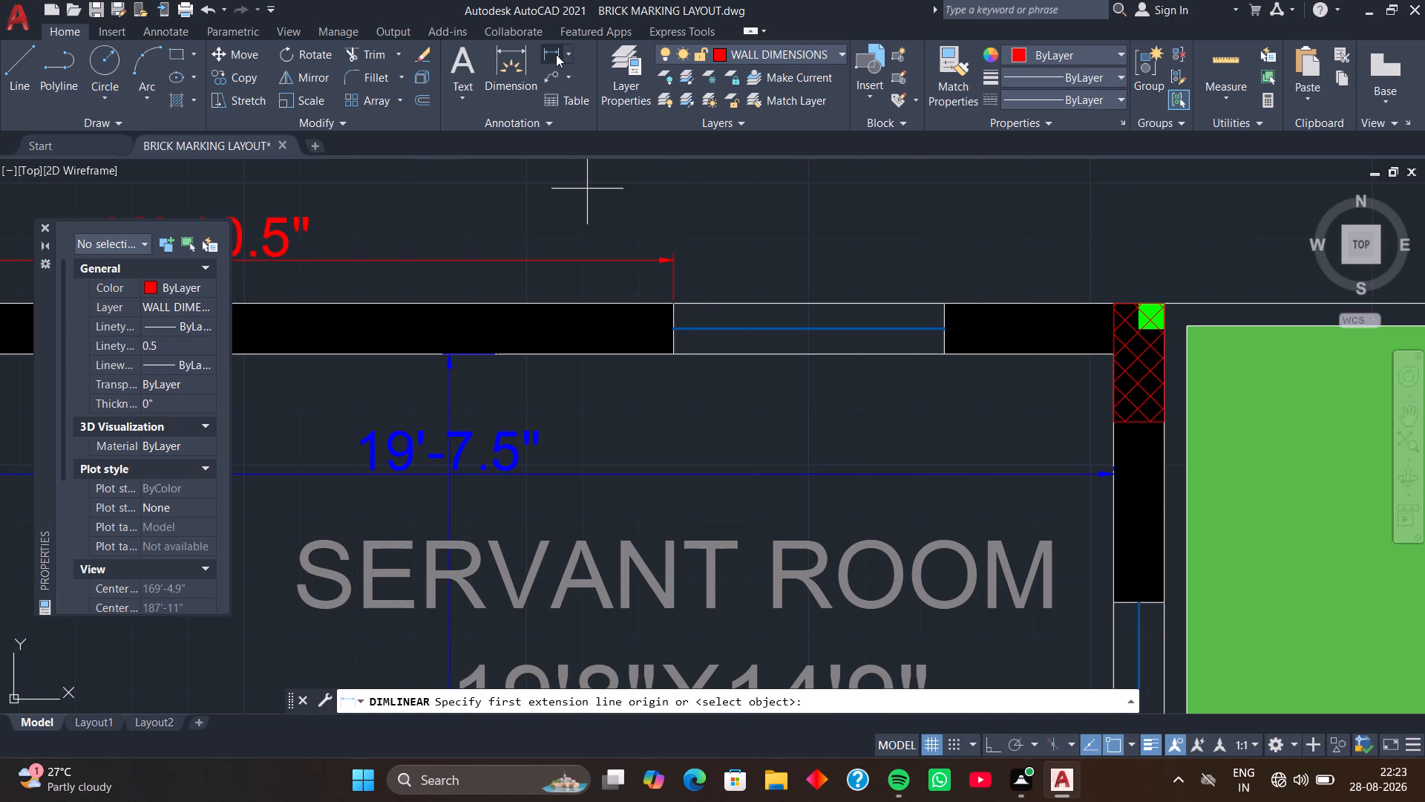
left_click(674, 303)
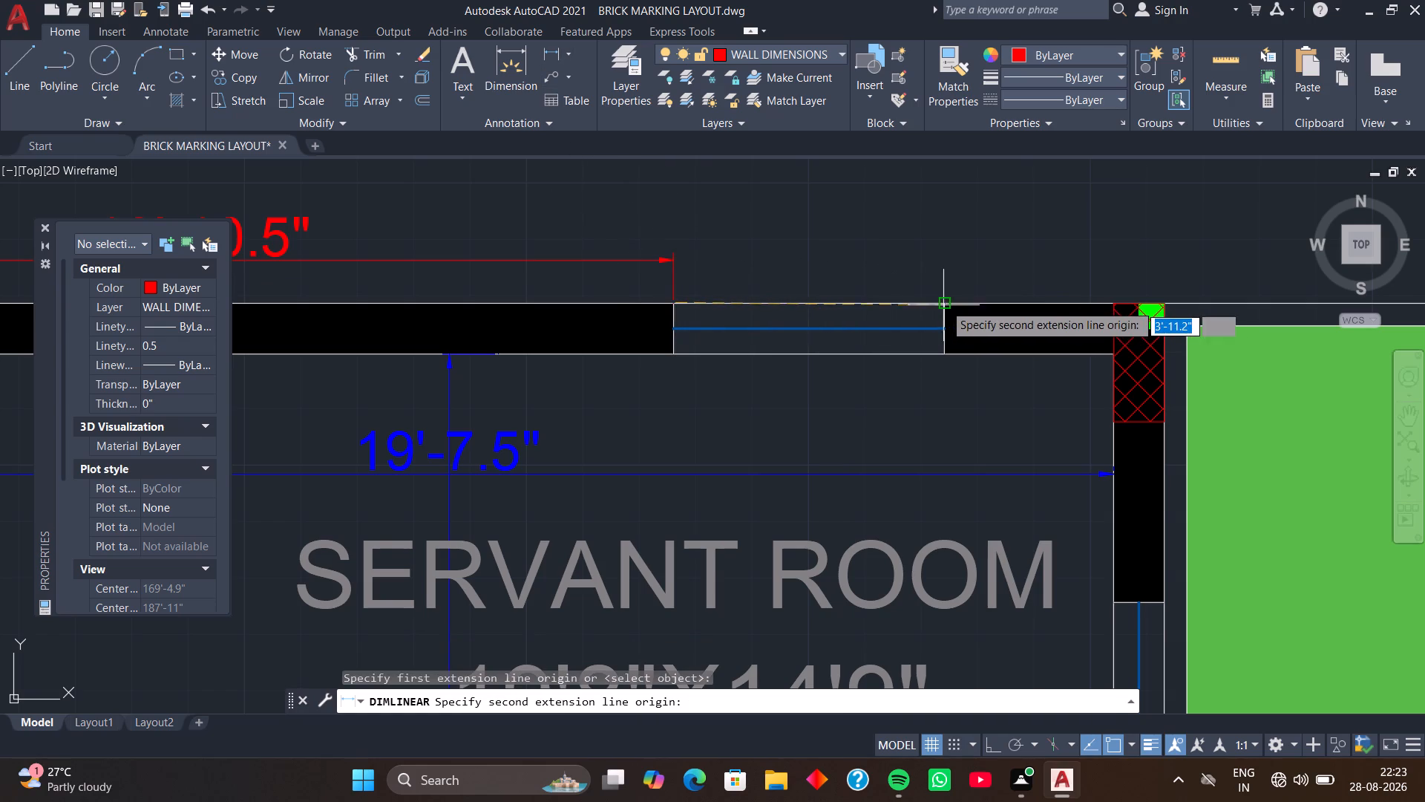
left_click(944, 304)
left_click(929, 258)
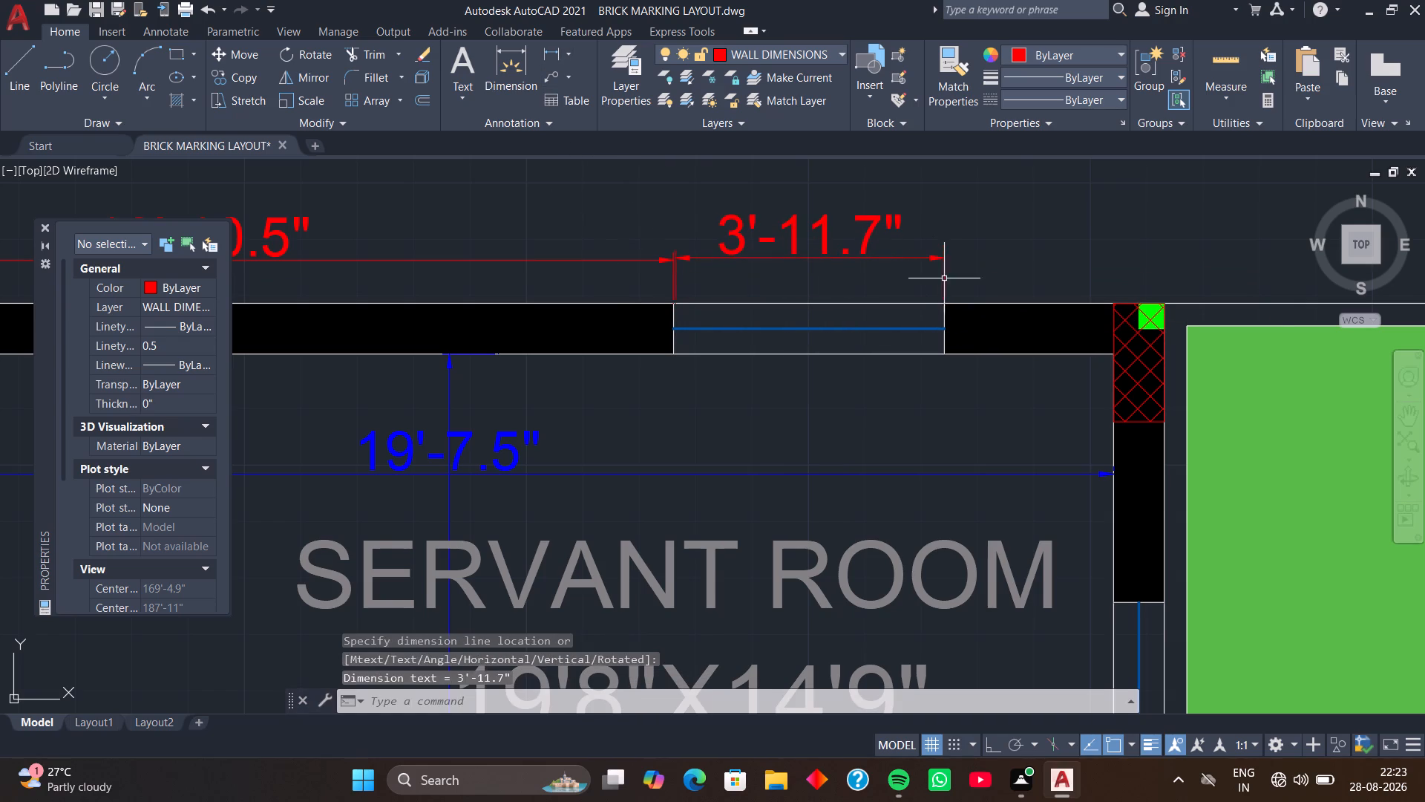
Dimension the top wall segment between the servant room window and the inner edge of the right corner column.
scroll(953, 298, "up", 3)
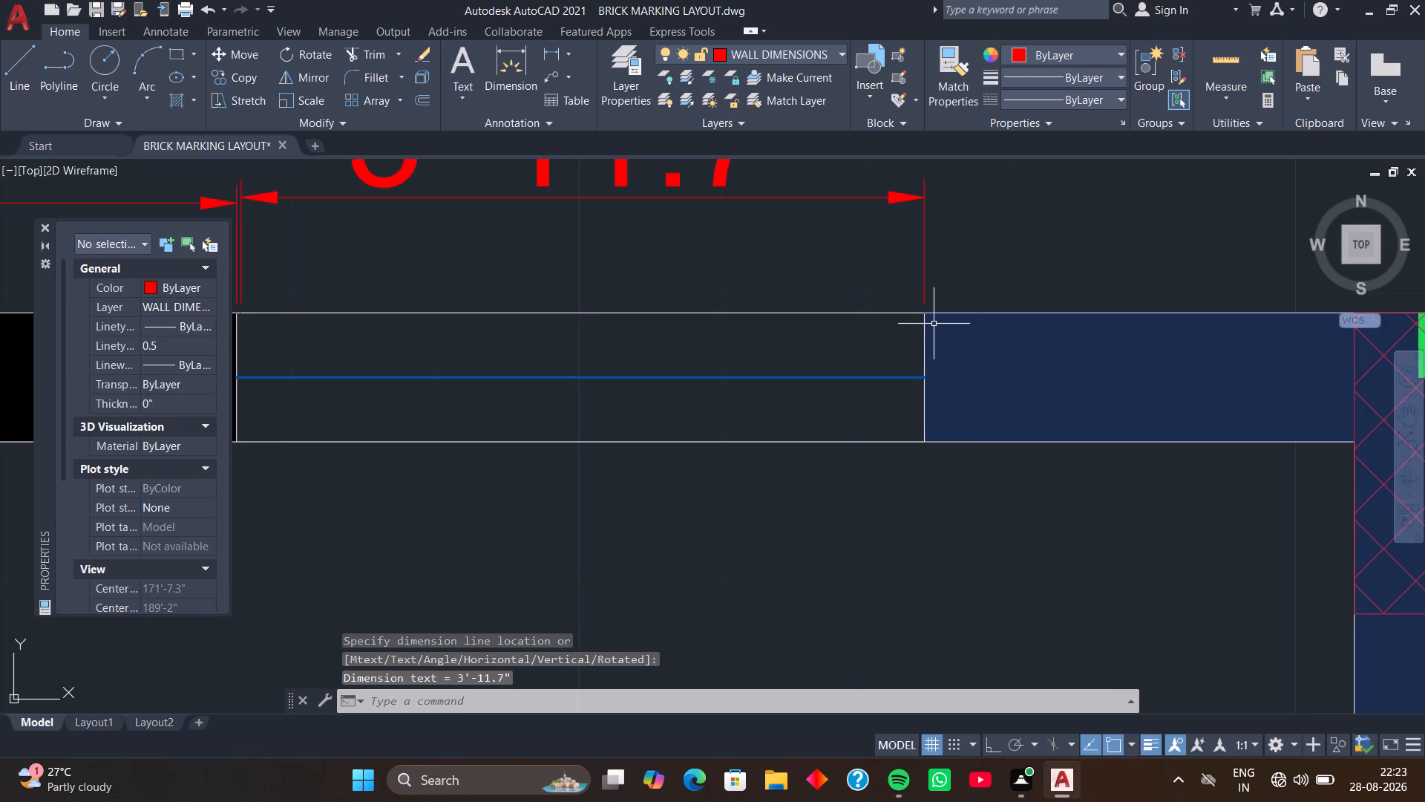
key("space")
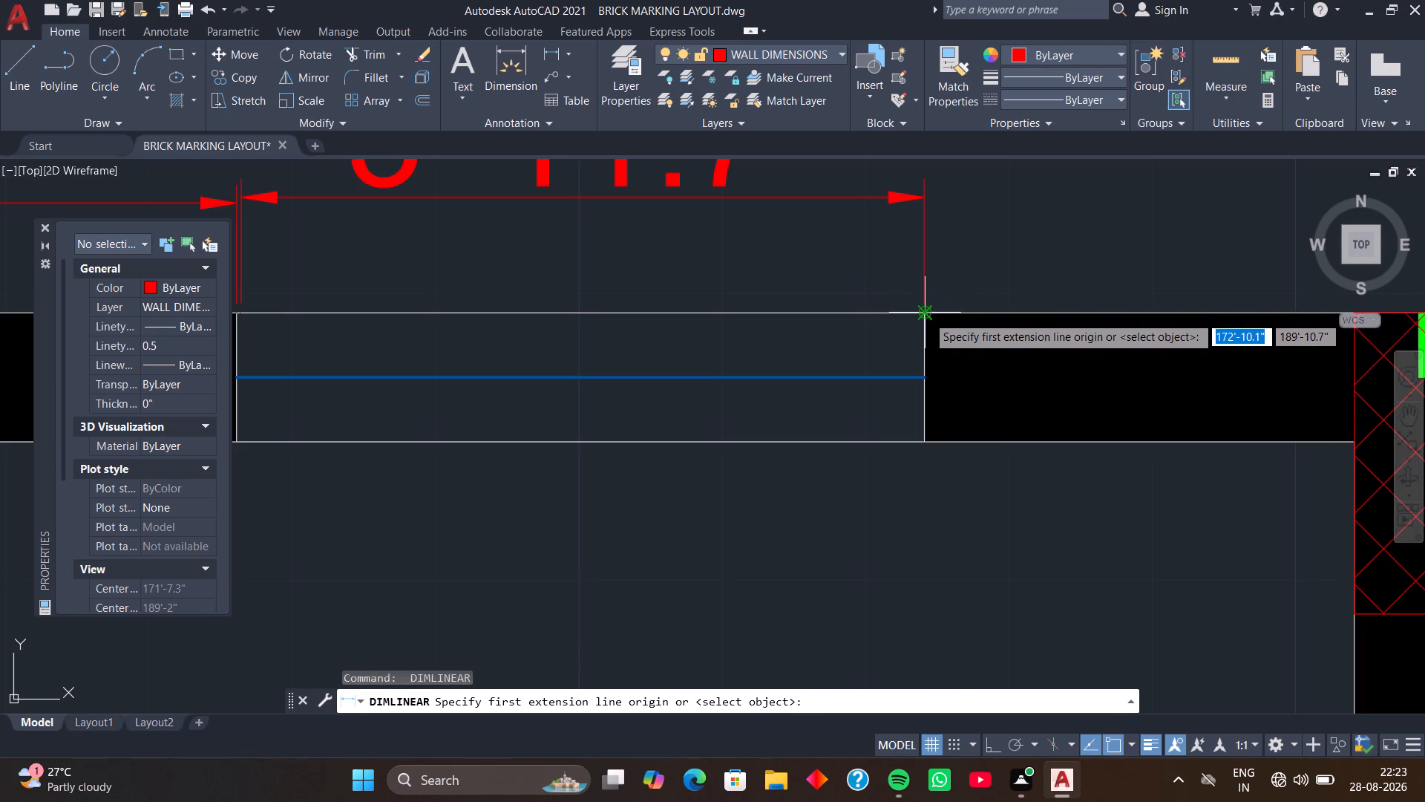
left_click(927, 316)
scroll(1084, 304, "down", 1)
middle_click_drag(1084, 304, 937, 291)
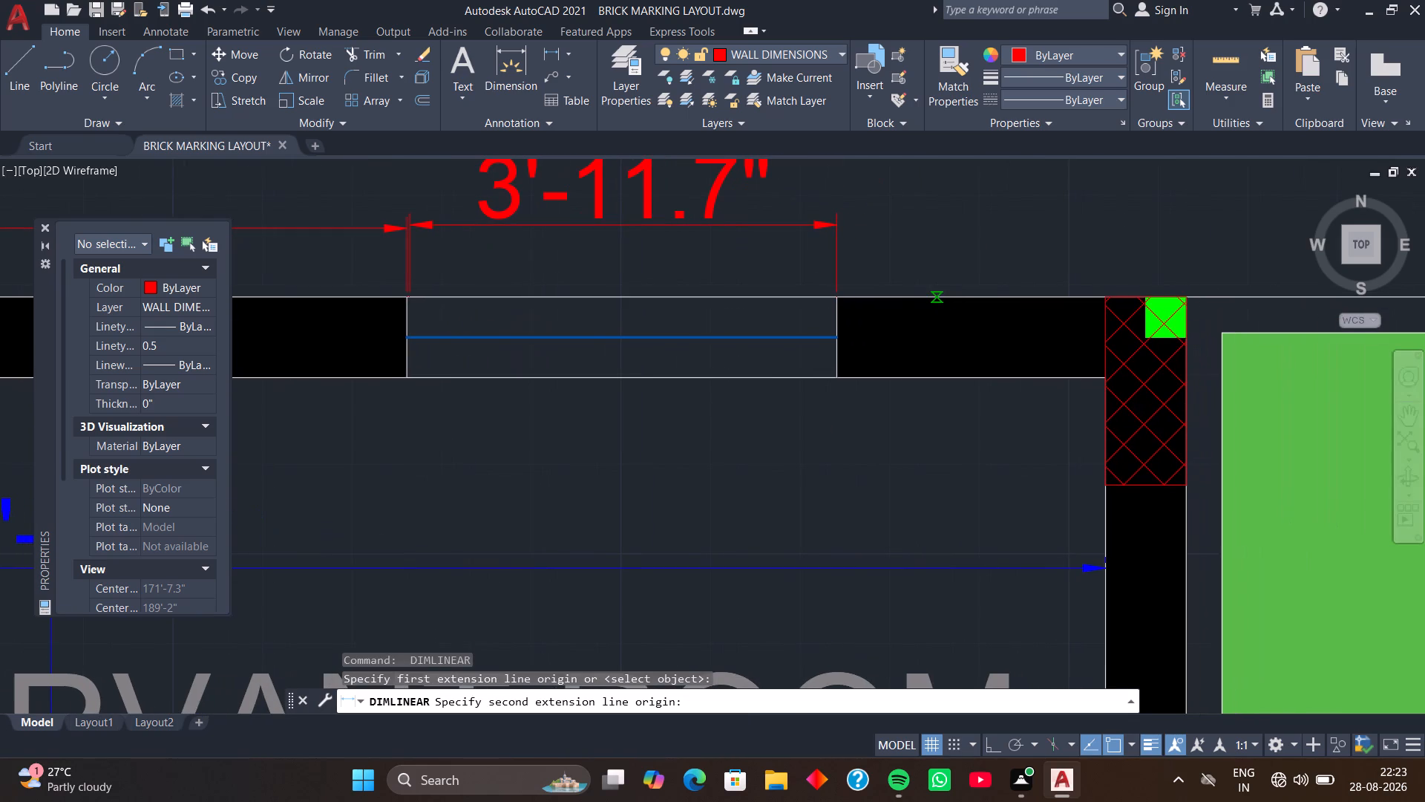
left_click(1109, 302)
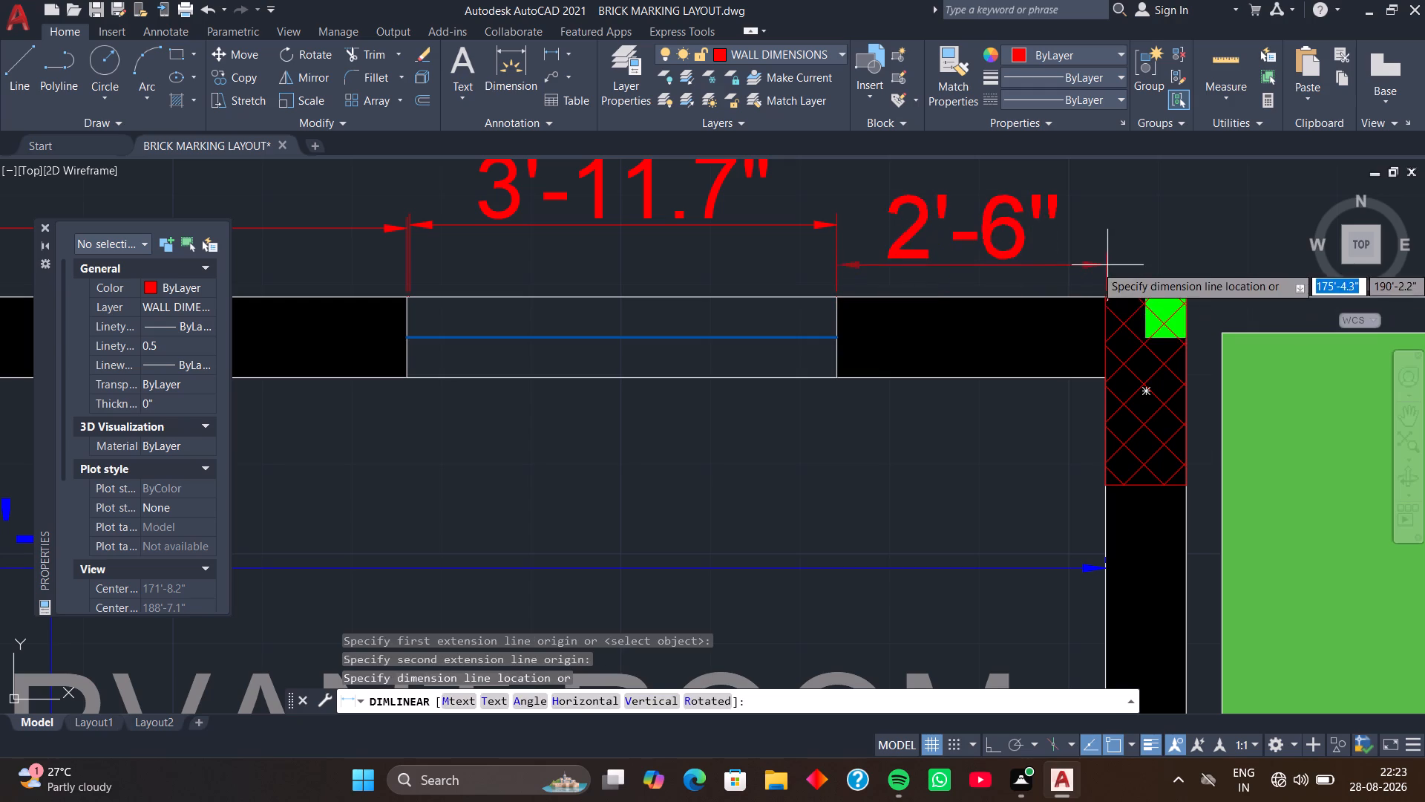
left_click(1107, 265)
Dimension the servant room's left wall from the inner top corner to the door opening, placing it inside the room.
scroll(1107, 264, "down", 3)
middle_click_drag(1038, 322, 1052, 231)
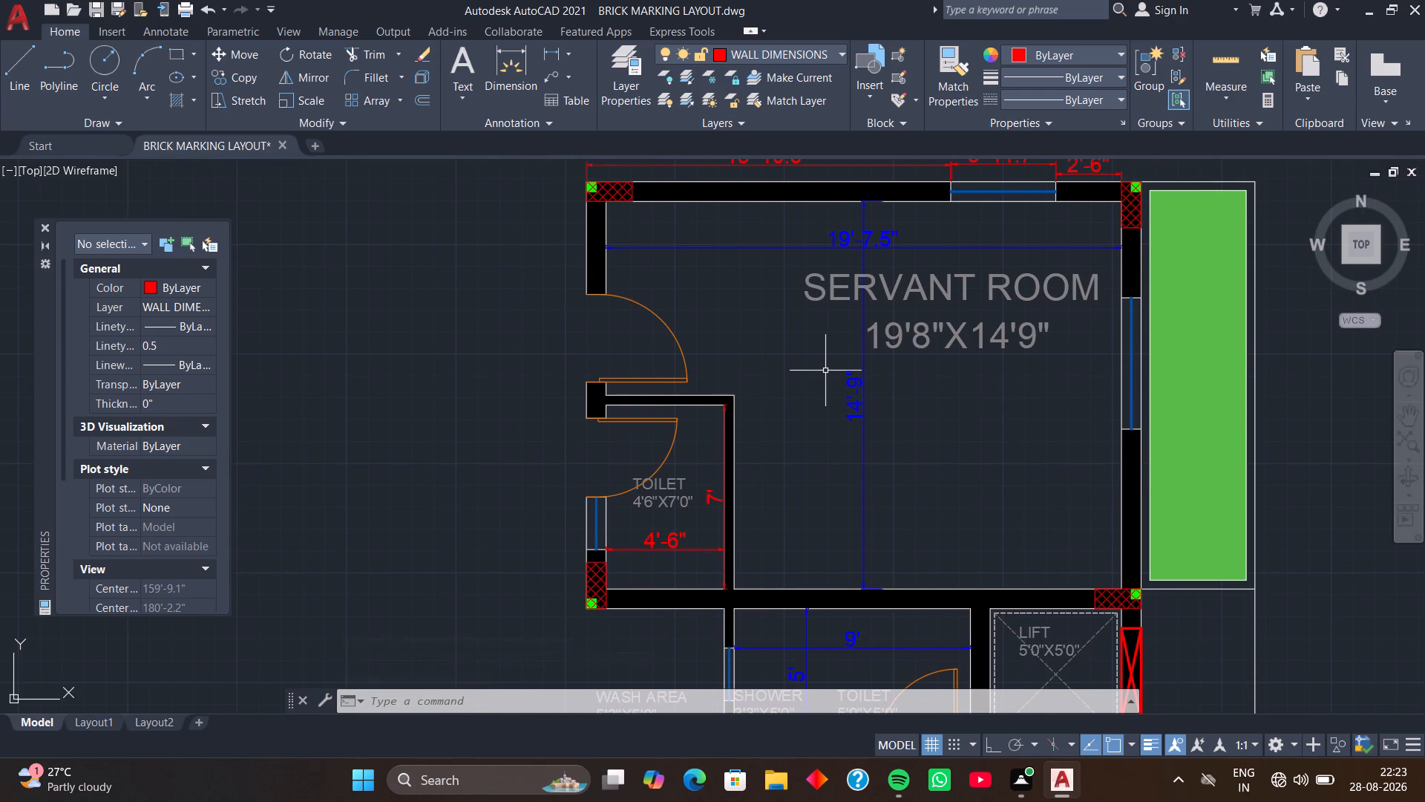
key("space")
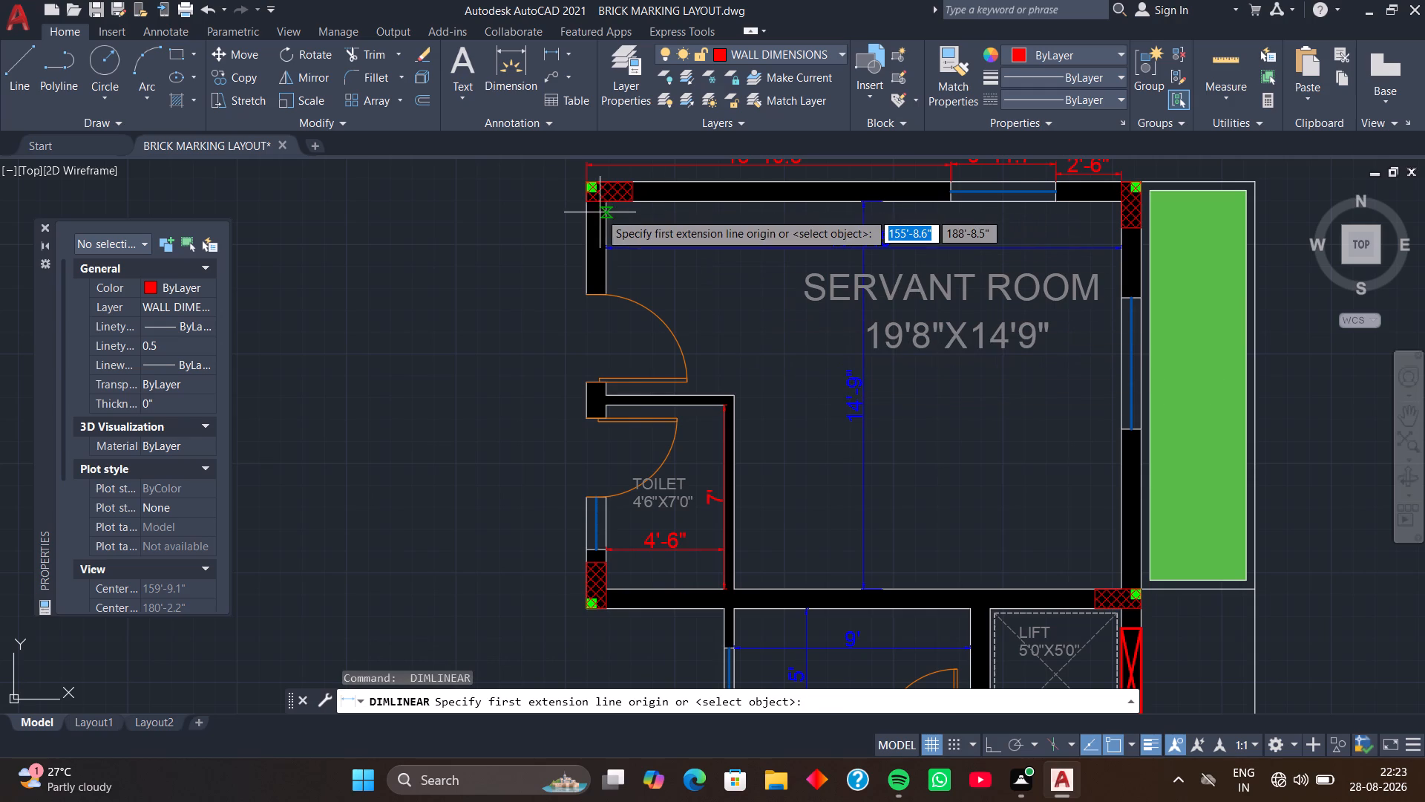
scroll(600, 212, "up", 2)
left_click(607, 185)
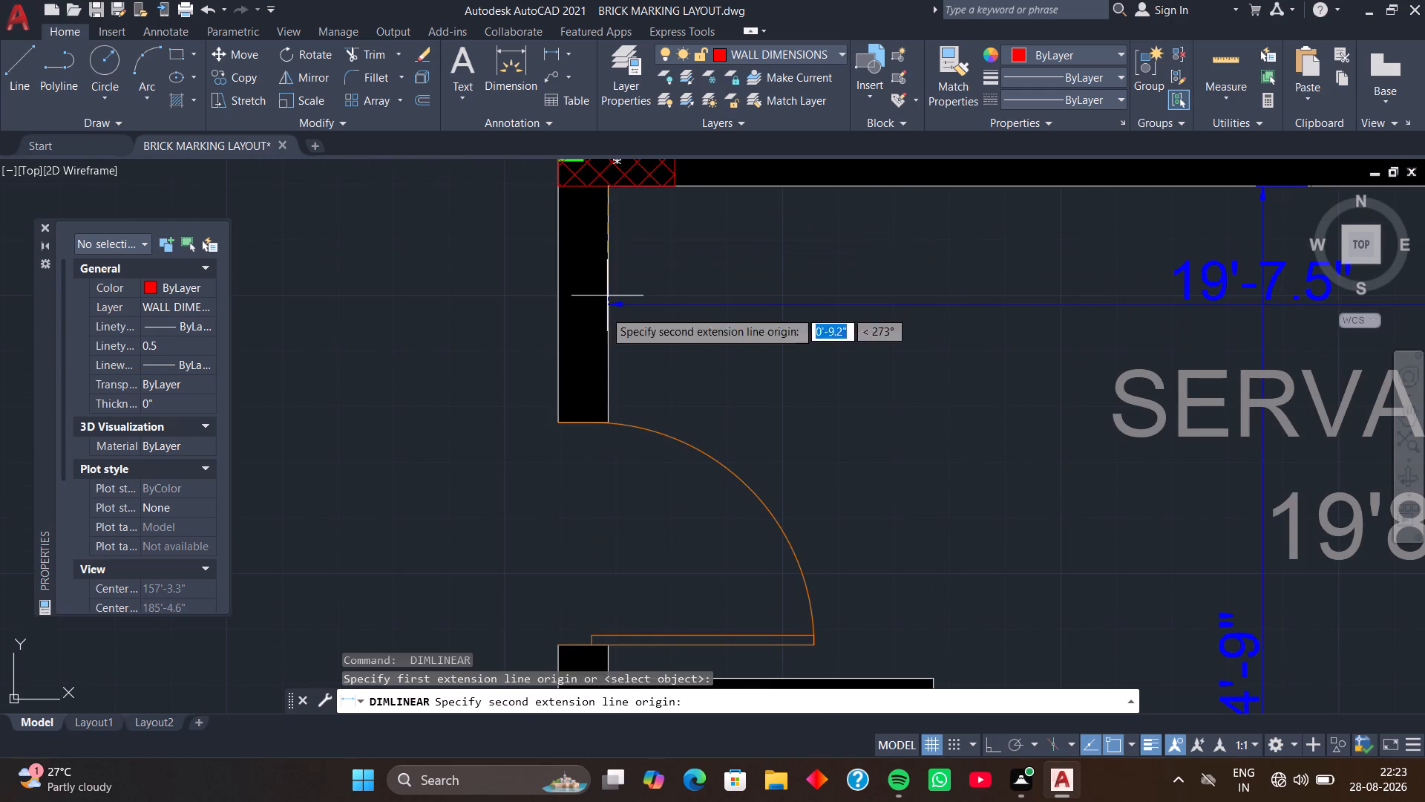
left_click(610, 418)
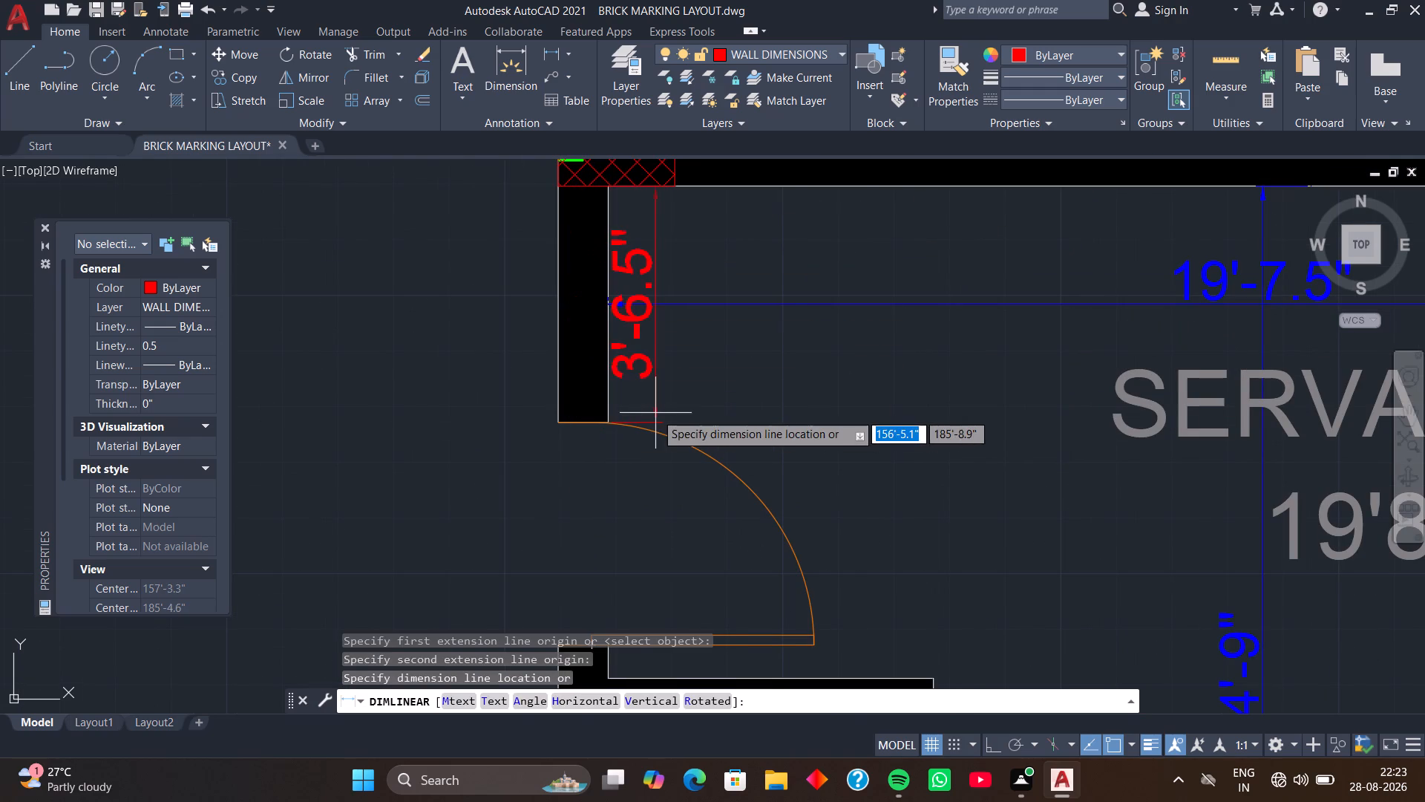
left_click(671, 411)
Dimension the servant room's door opening in the left wall, placing the dimension outside the building.
middle_click_drag(615, 452, 623, 353)
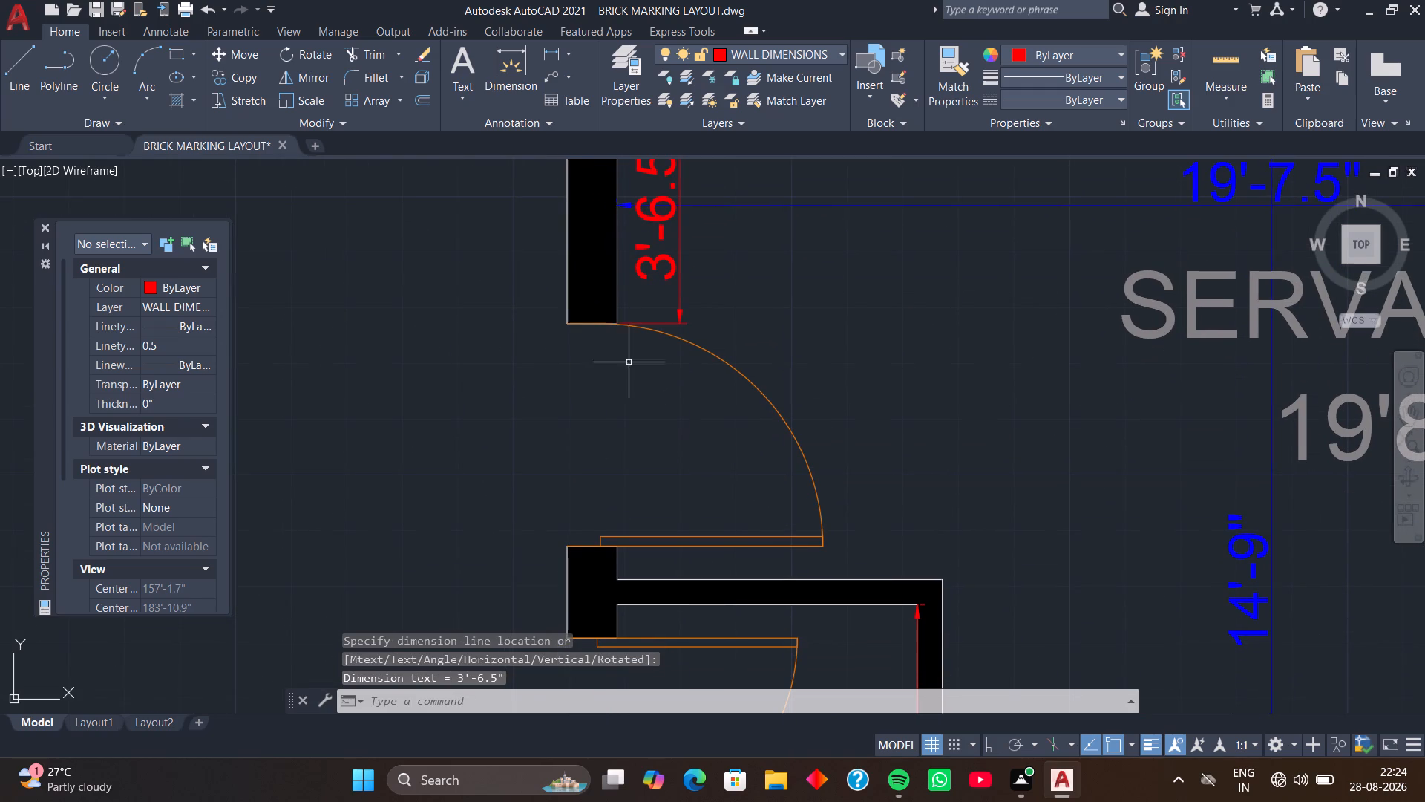
key("space")
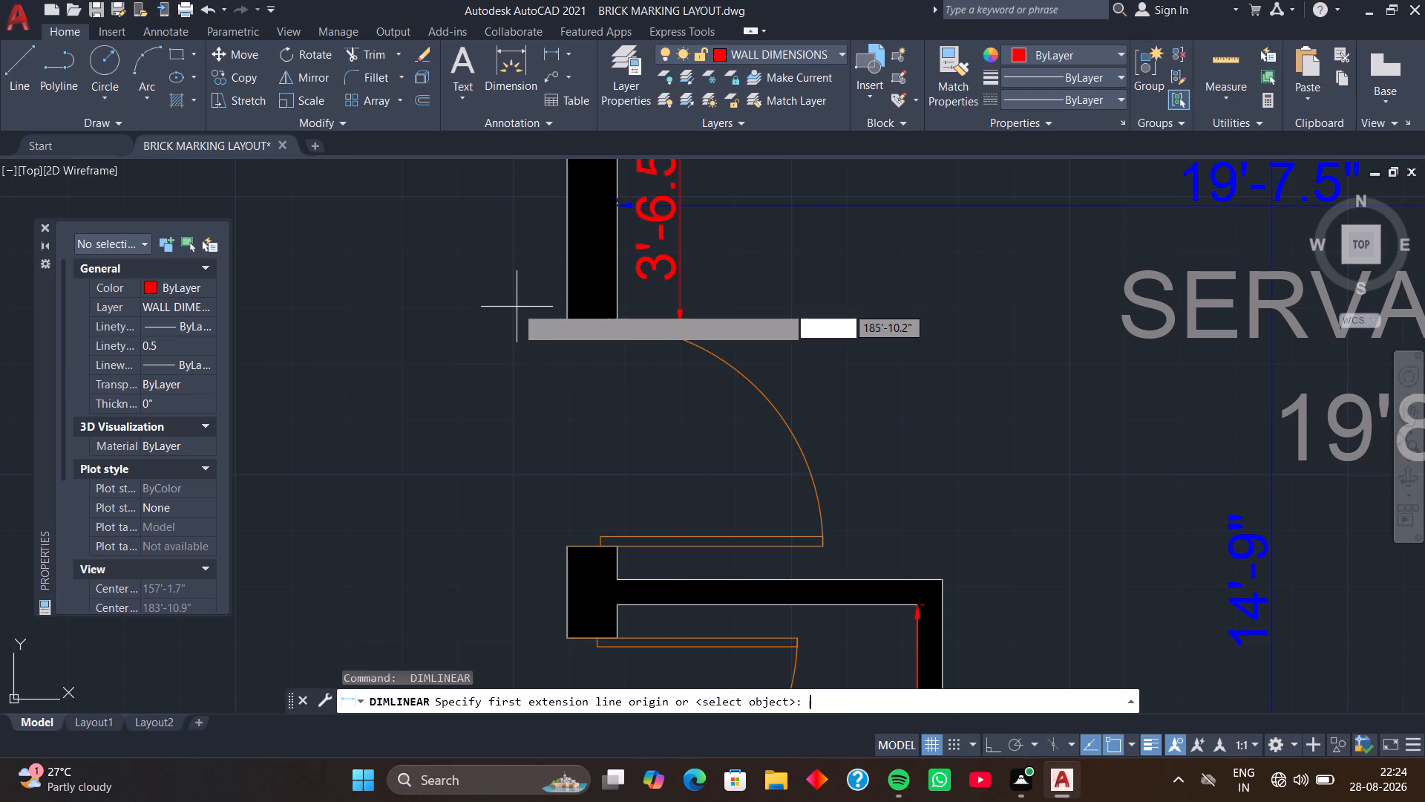
left_click(567, 325)
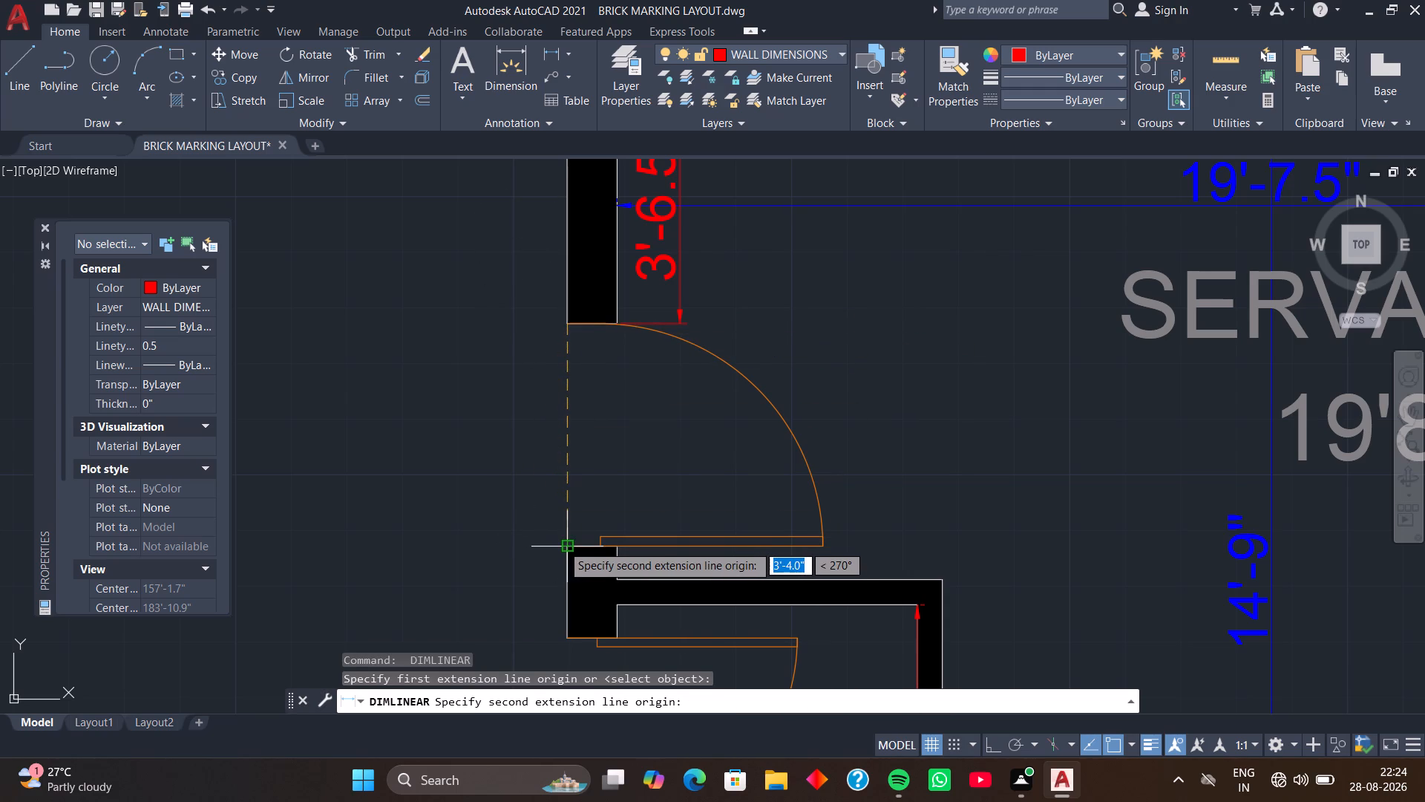
left_click(562, 544)
left_click(528, 541)
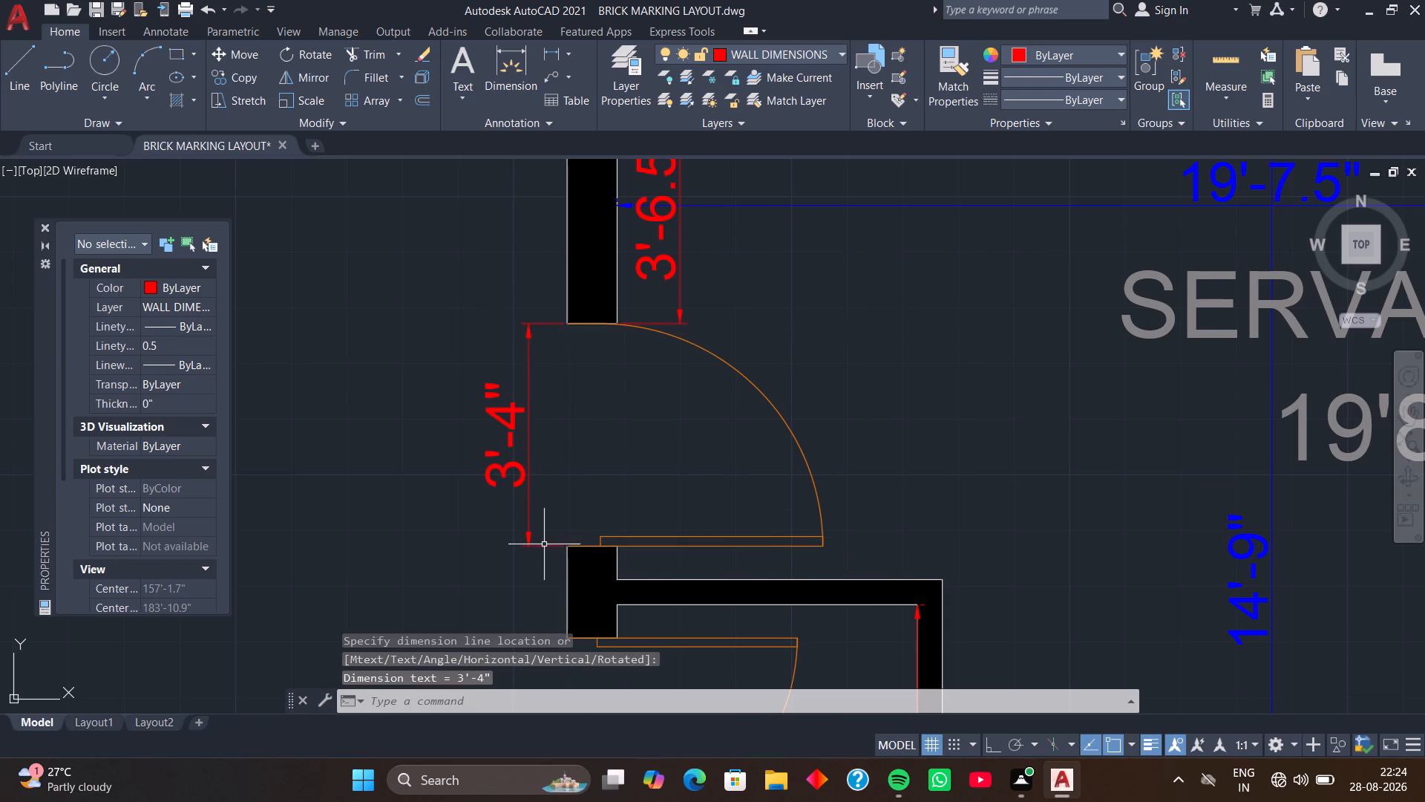
Dimension the short wall piece between the servant room door and the toilet door, placing it outside the building.
middle_click_drag(544, 544, 526, 491)
middle_click_drag(521, 541, 501, 474)
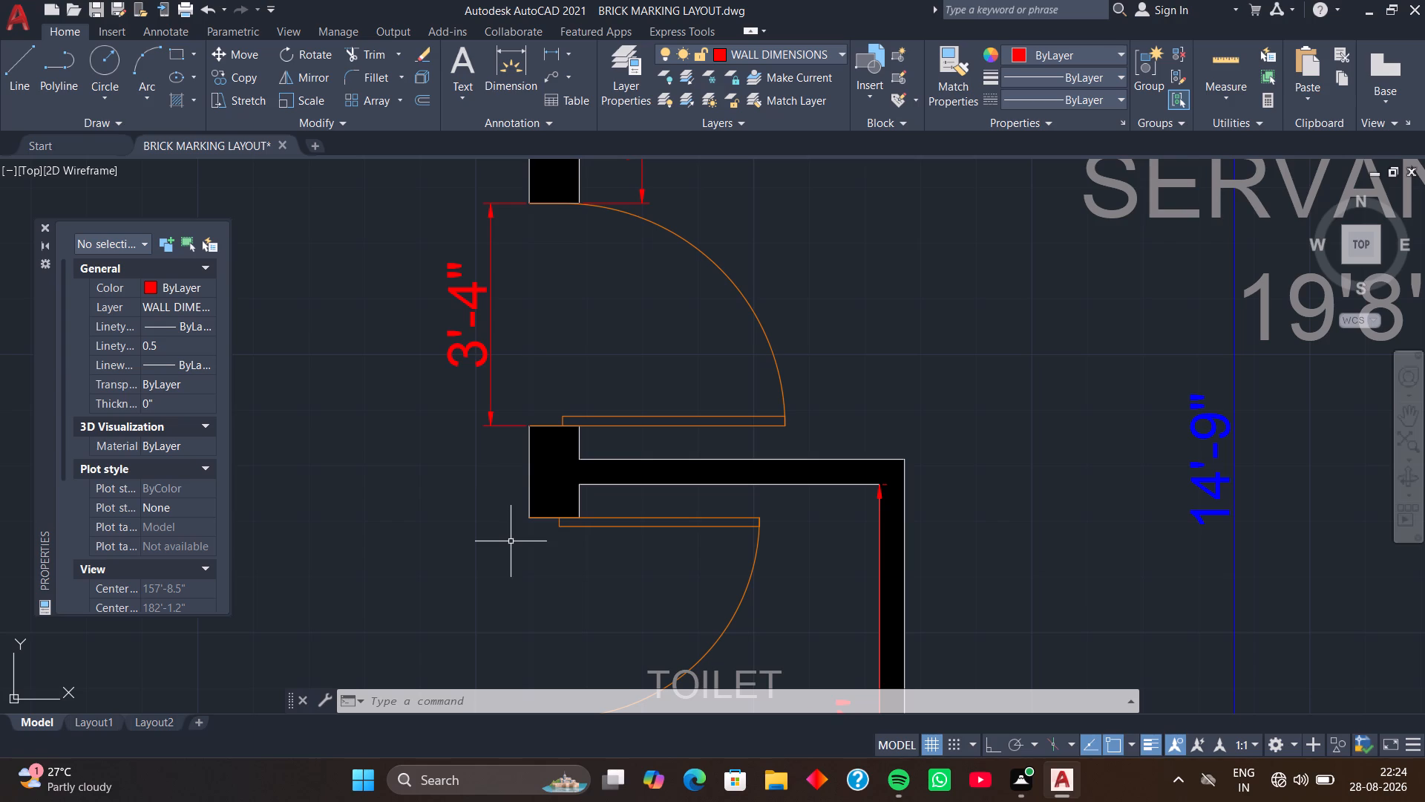
key("space")
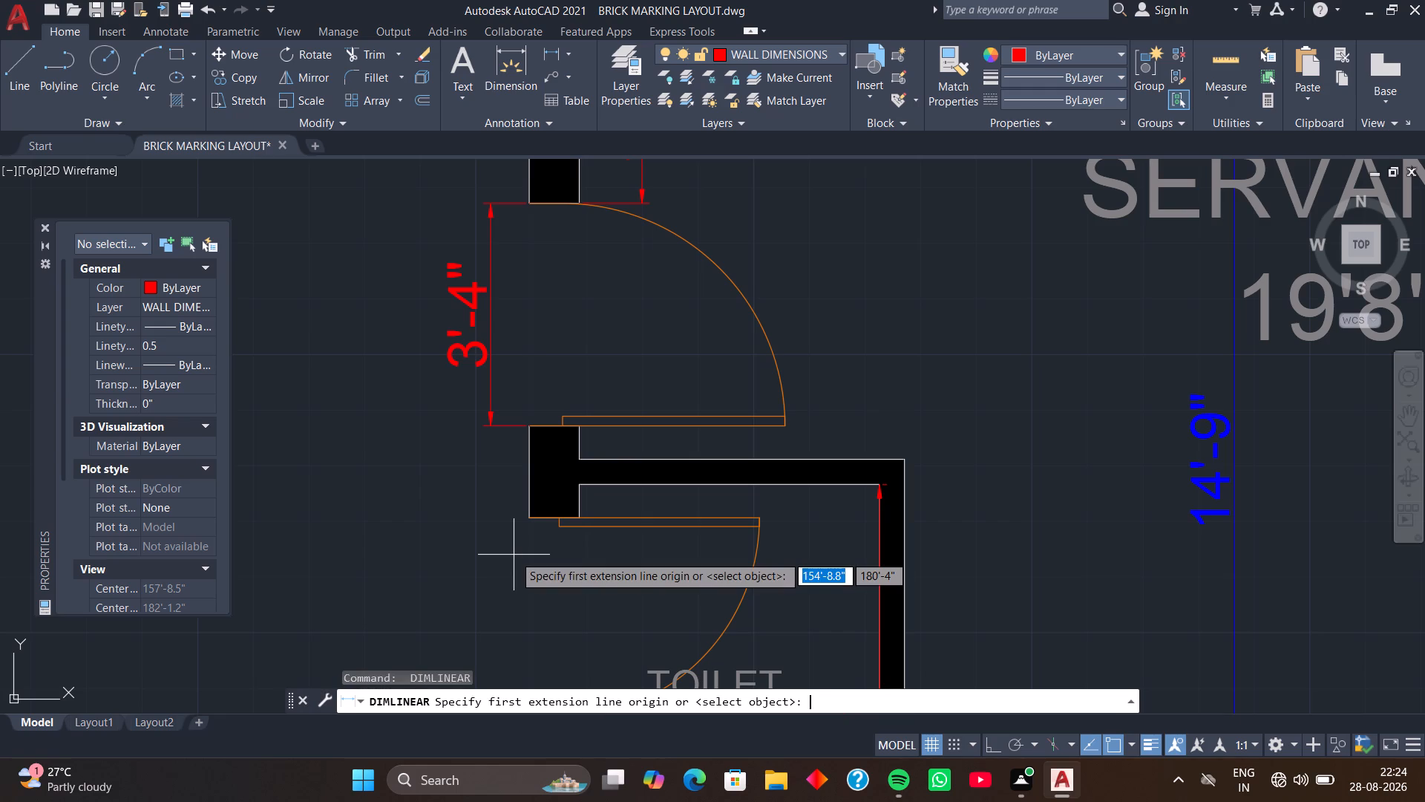
left_click(527, 428)
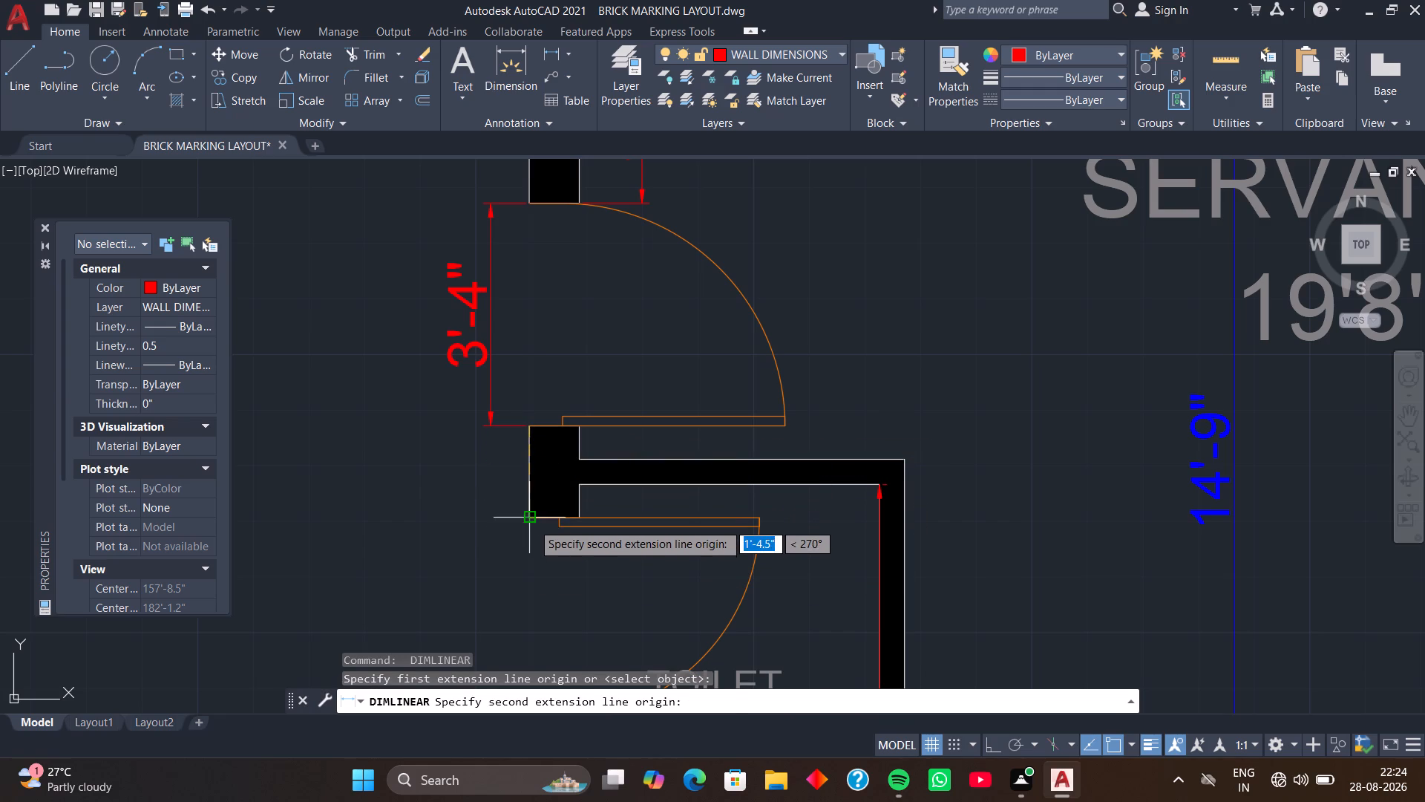
left_click(532, 523)
left_click(458, 512)
Dimension the 4'6"x7'0" toilet's door opening in the left wall, placing the dimension line within the opening.
scroll(506, 566, "down", 2)
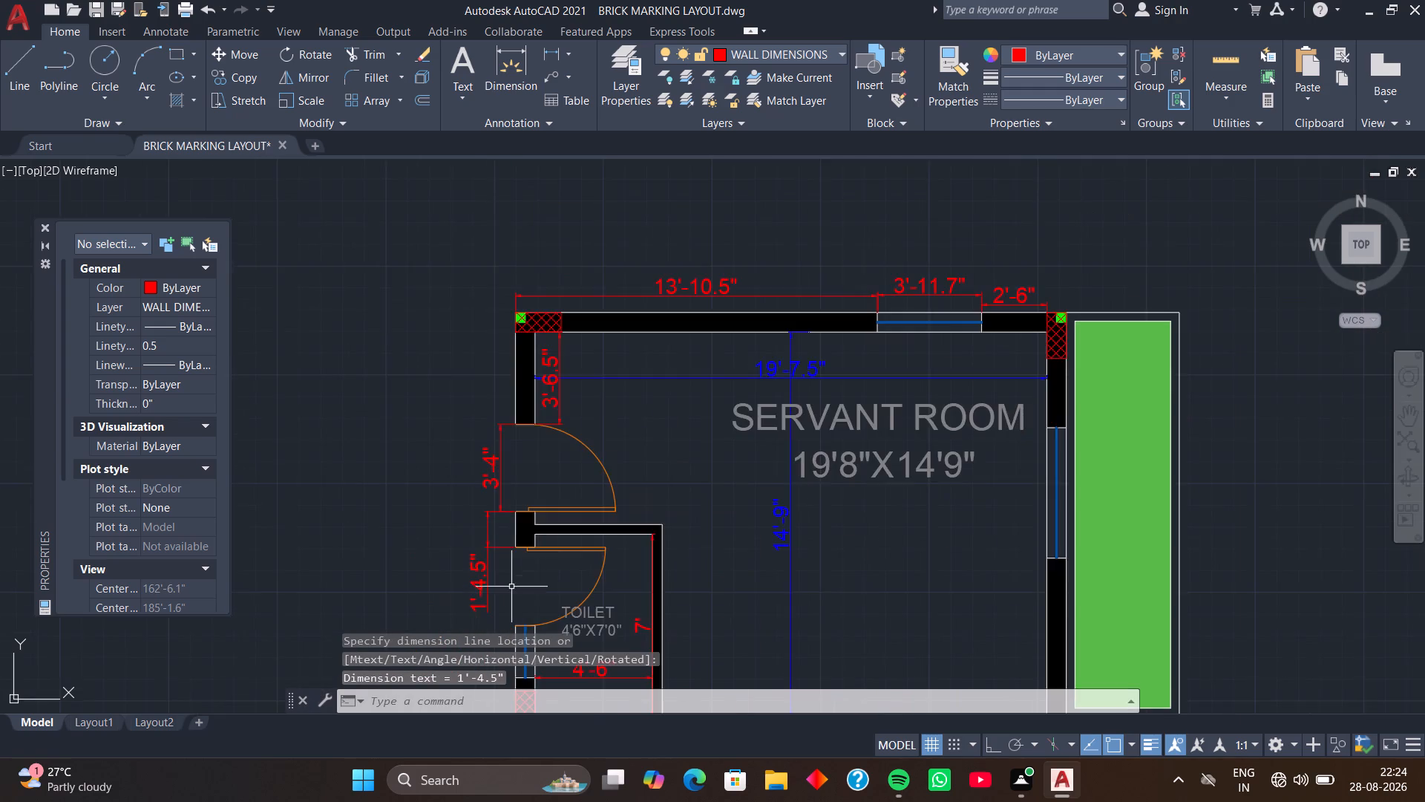
middle_click_drag(511, 587, 449, 429)
middle_click_drag(447, 455, 439, 402)
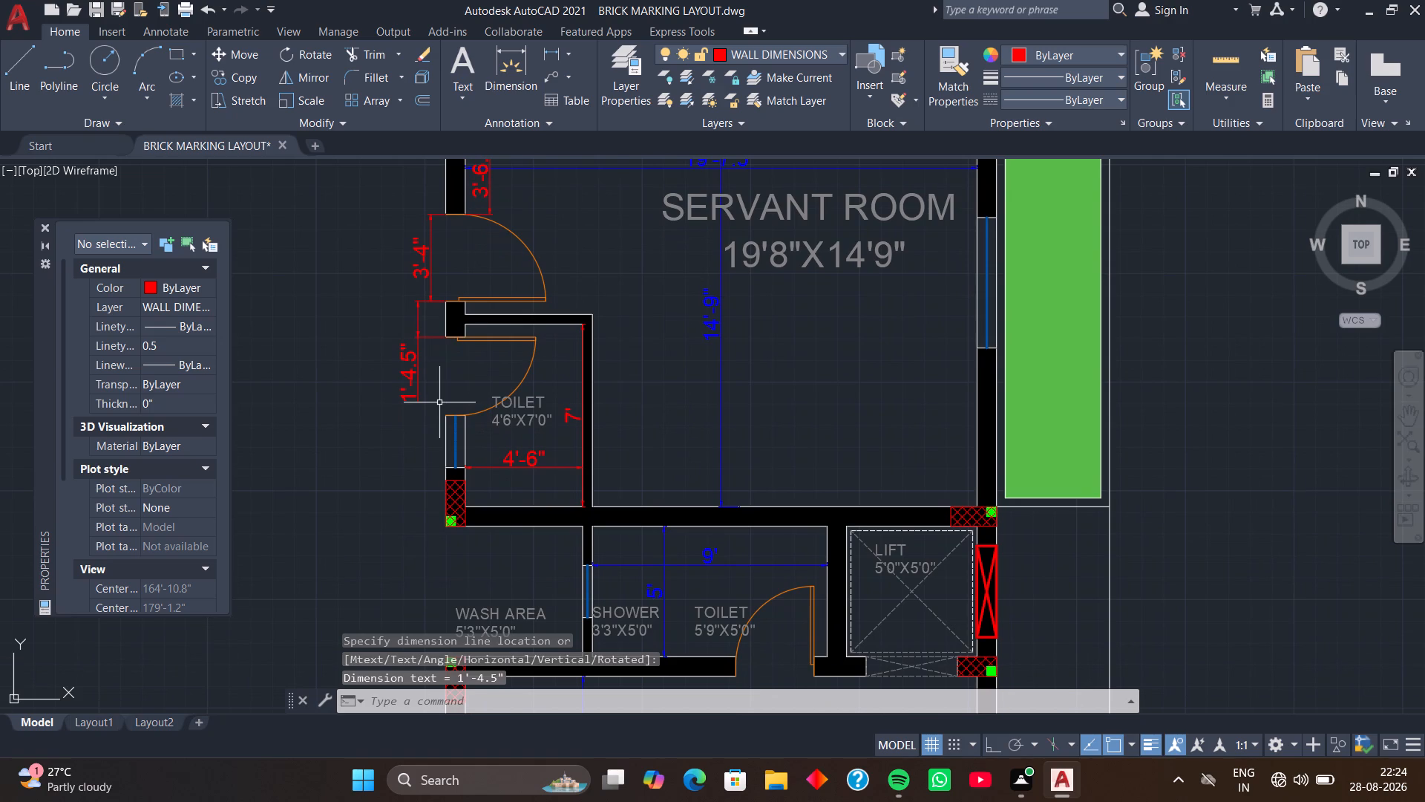
scroll(439, 402, "up", 1)
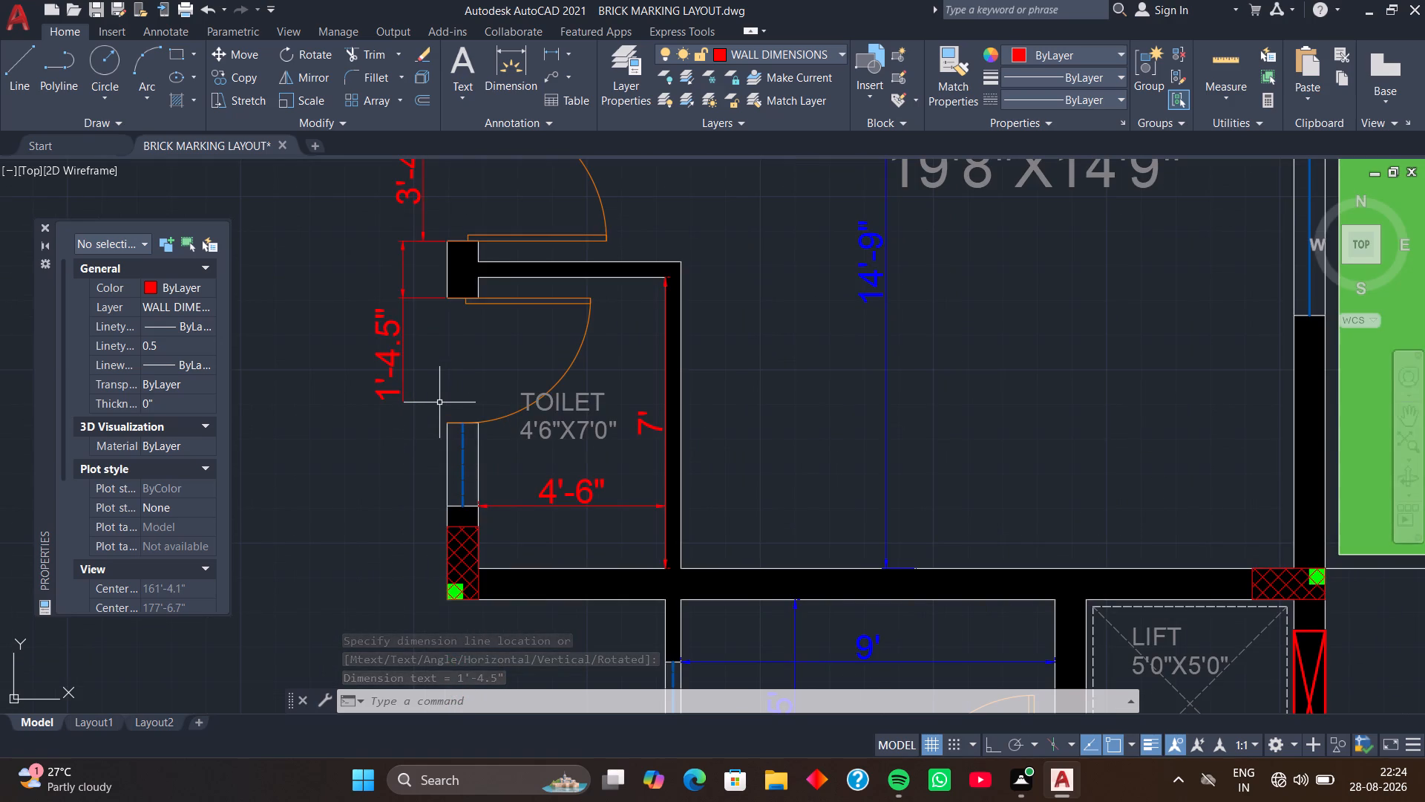
key("space")
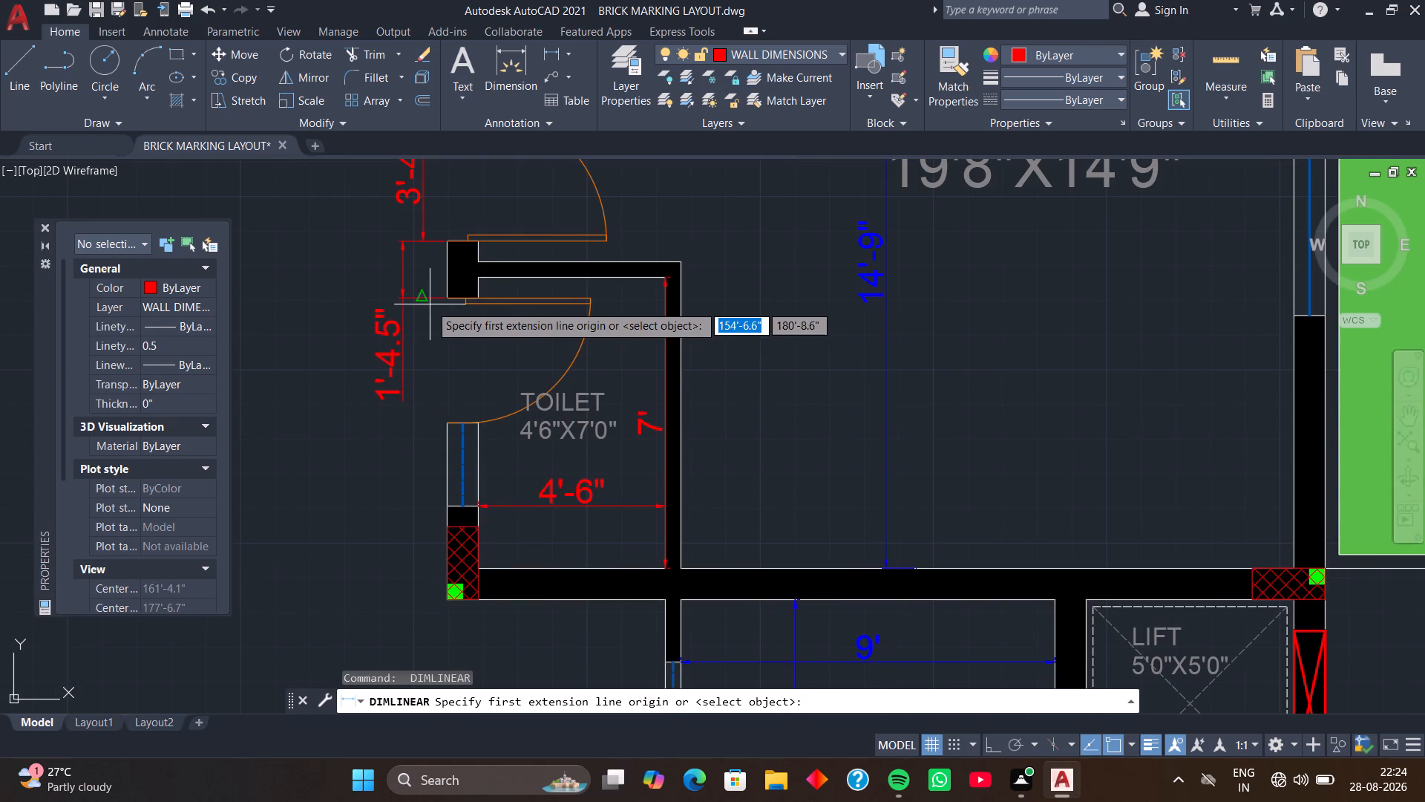
left_click(446, 299)
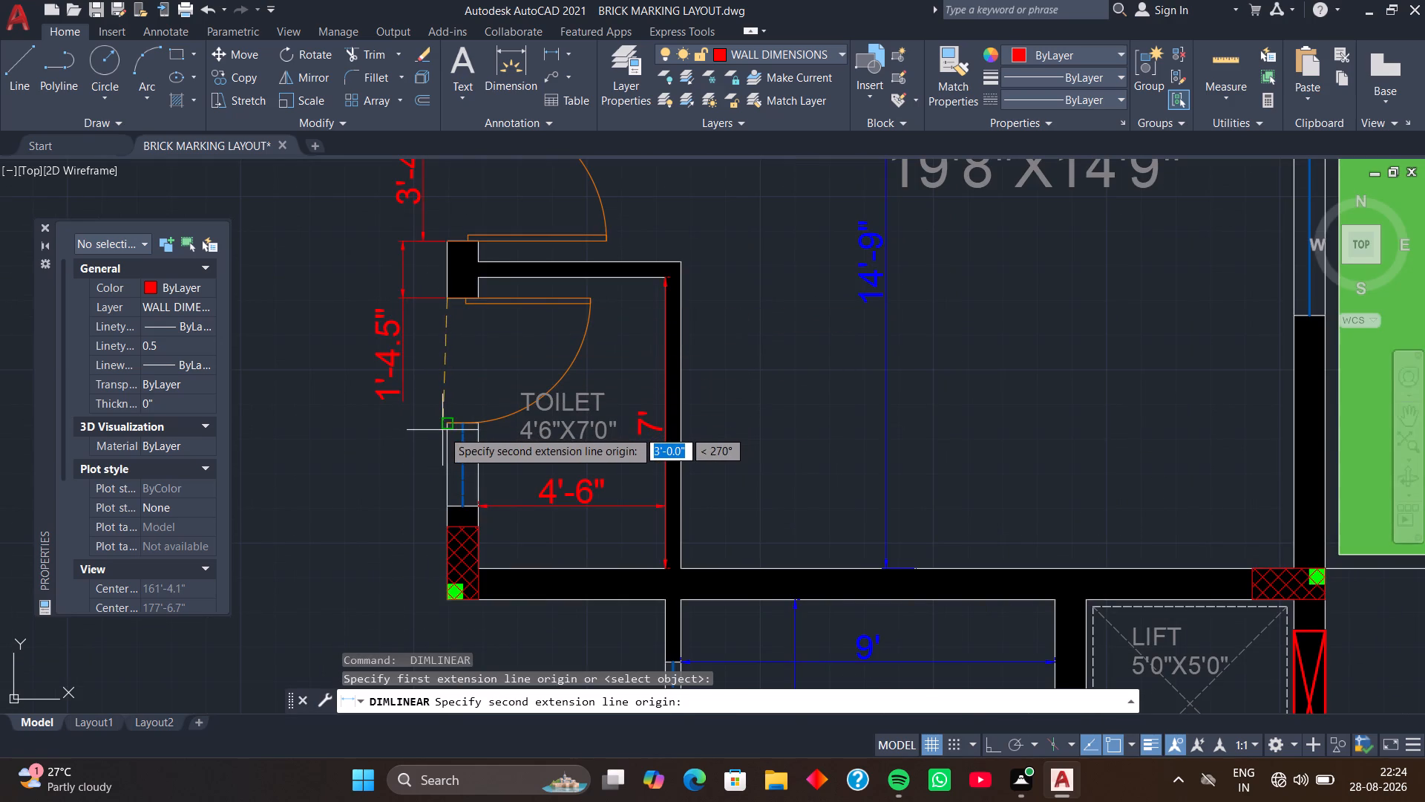
left_click(447, 428)
left_click(469, 421)
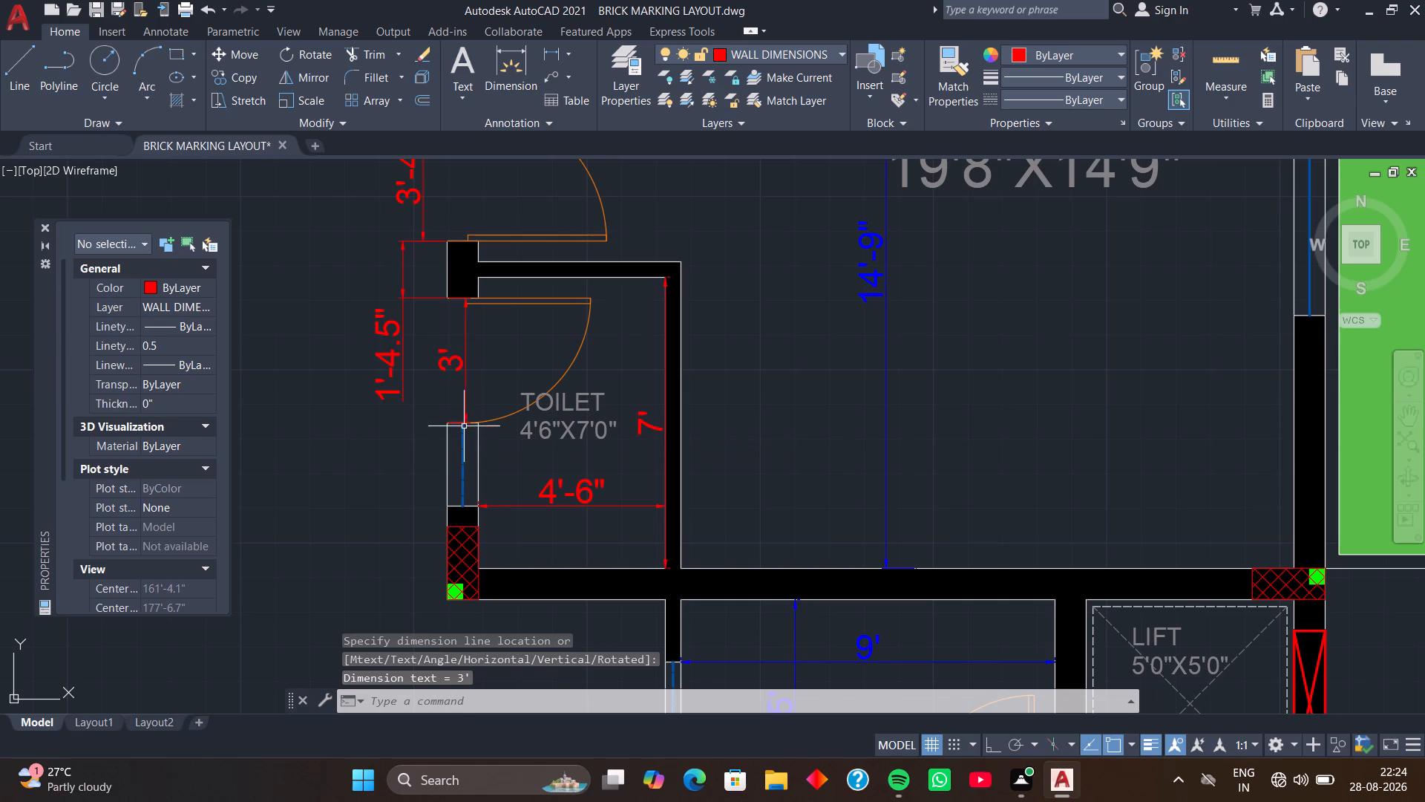
Dimension the toilet window in the left wall below the door, placing the dimension outside the building.
middle_click_drag(418, 441, 404, 381)
key("space")
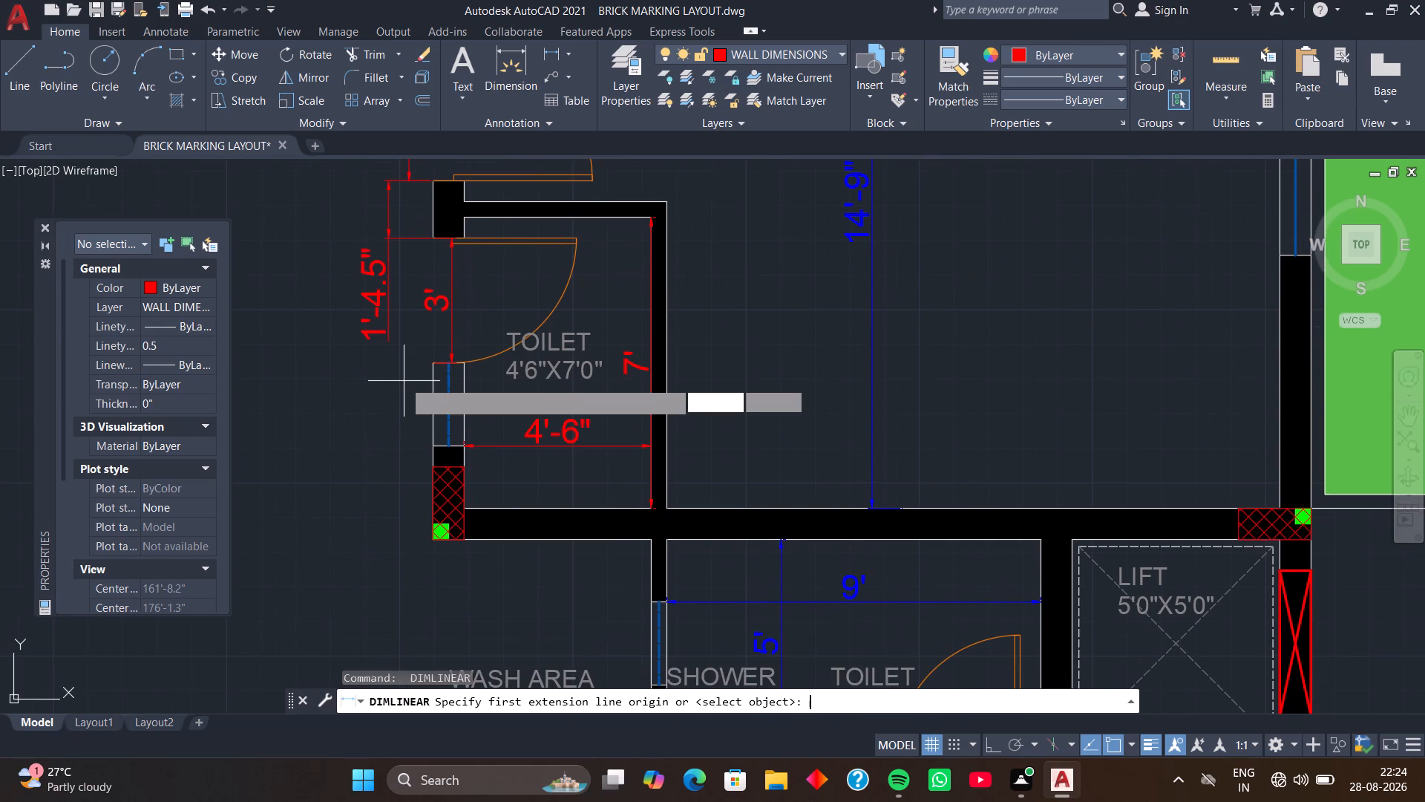
left_click(431, 361)
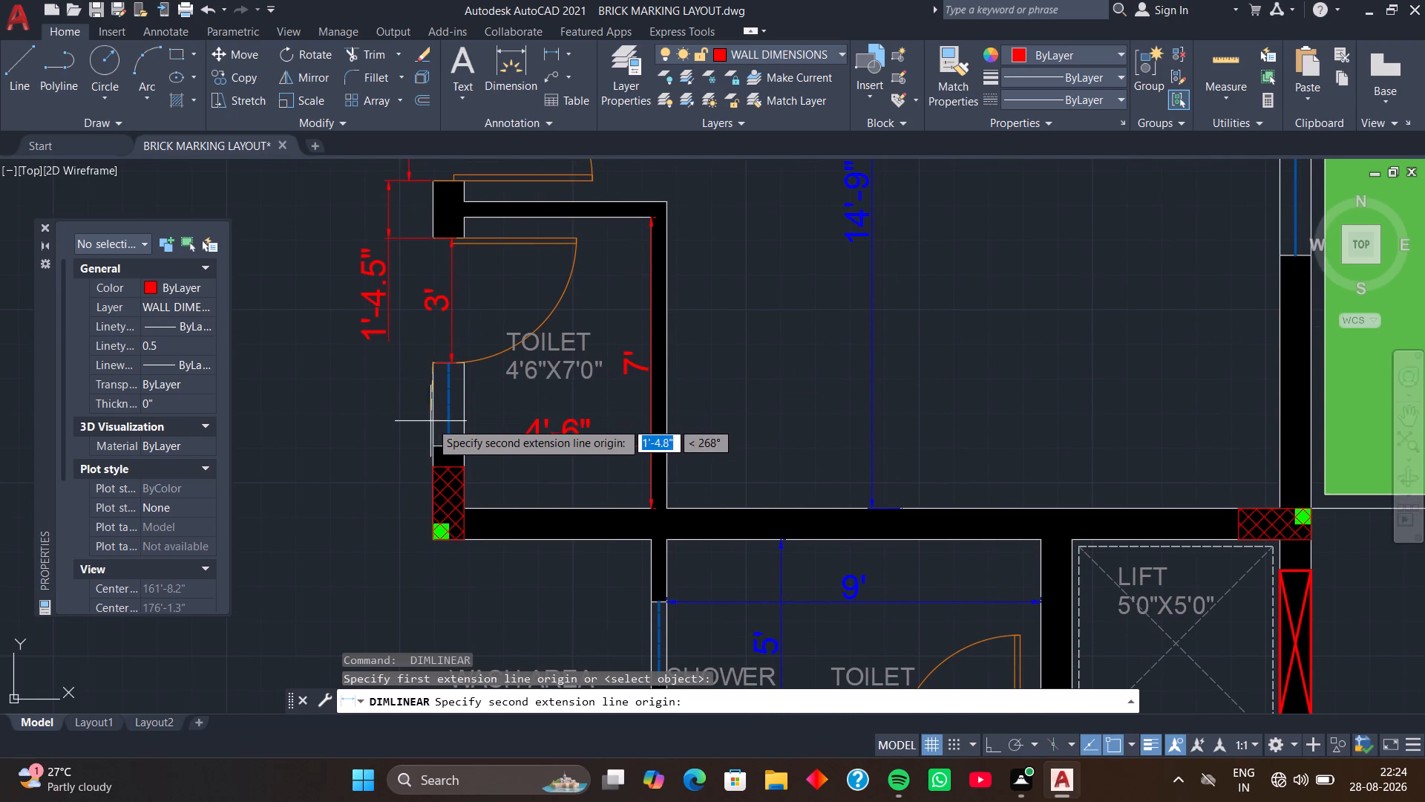
left_click(433, 443)
left_click(398, 443)
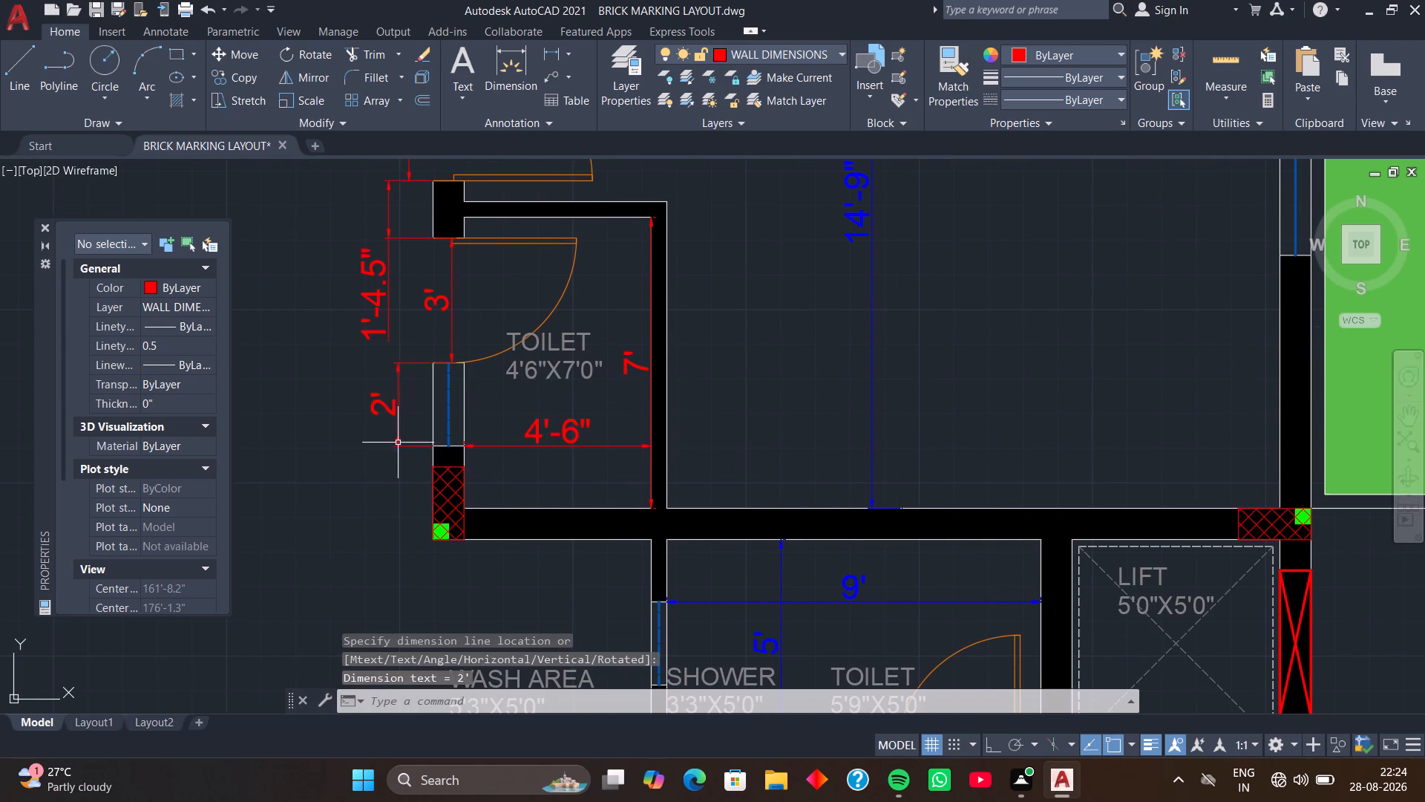
Dimension the left wall from the toilet window's lower edge to the corner column's outer bottom corner, placing it outside.
scroll(410, 460, "up", 1)
middle_click_drag(413, 481, 399, 392)
scroll(413, 481, "up", 1)
scroll(403, 395, "down", 1)
middle_click_drag(425, 449, 422, 395)
key("space")
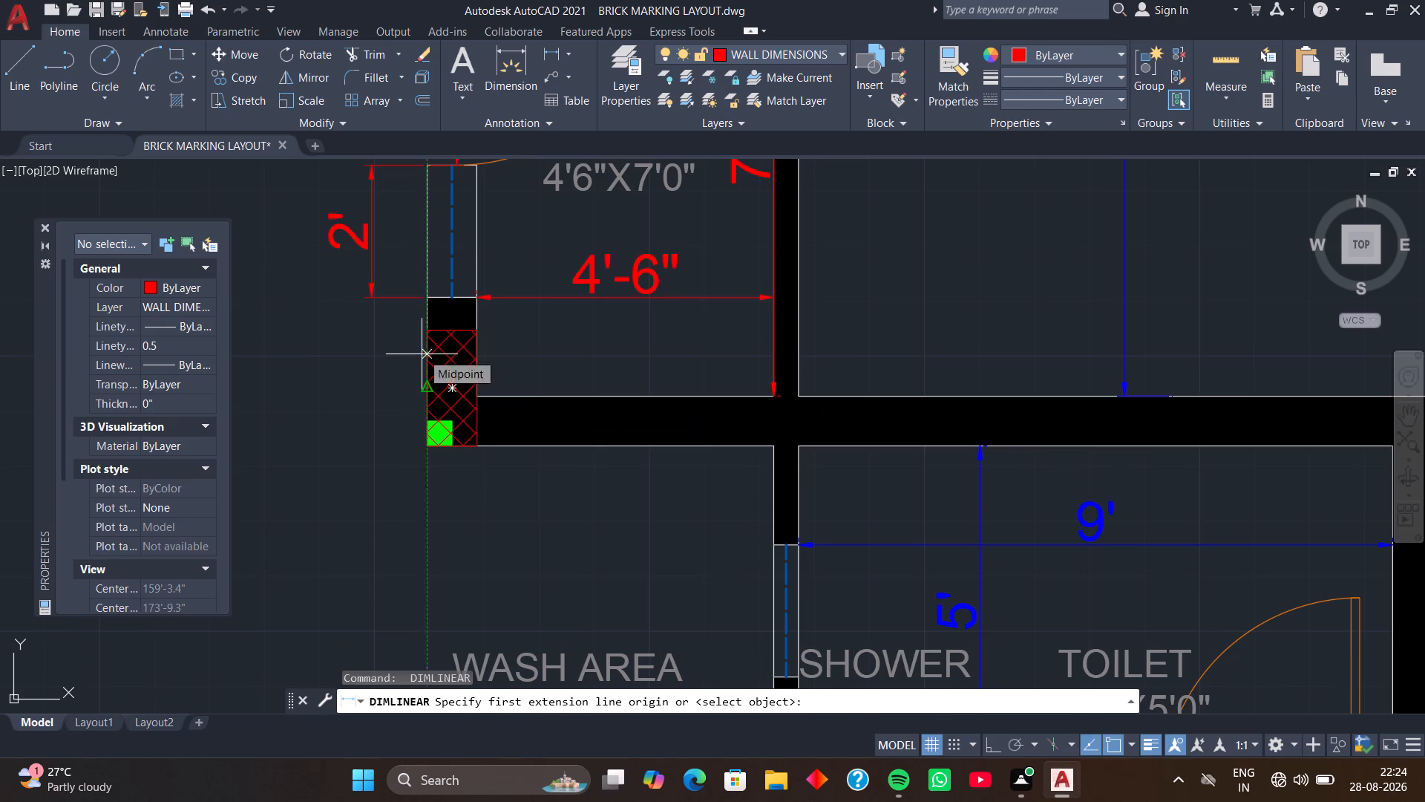
left_click(425, 296)
left_click(427, 446)
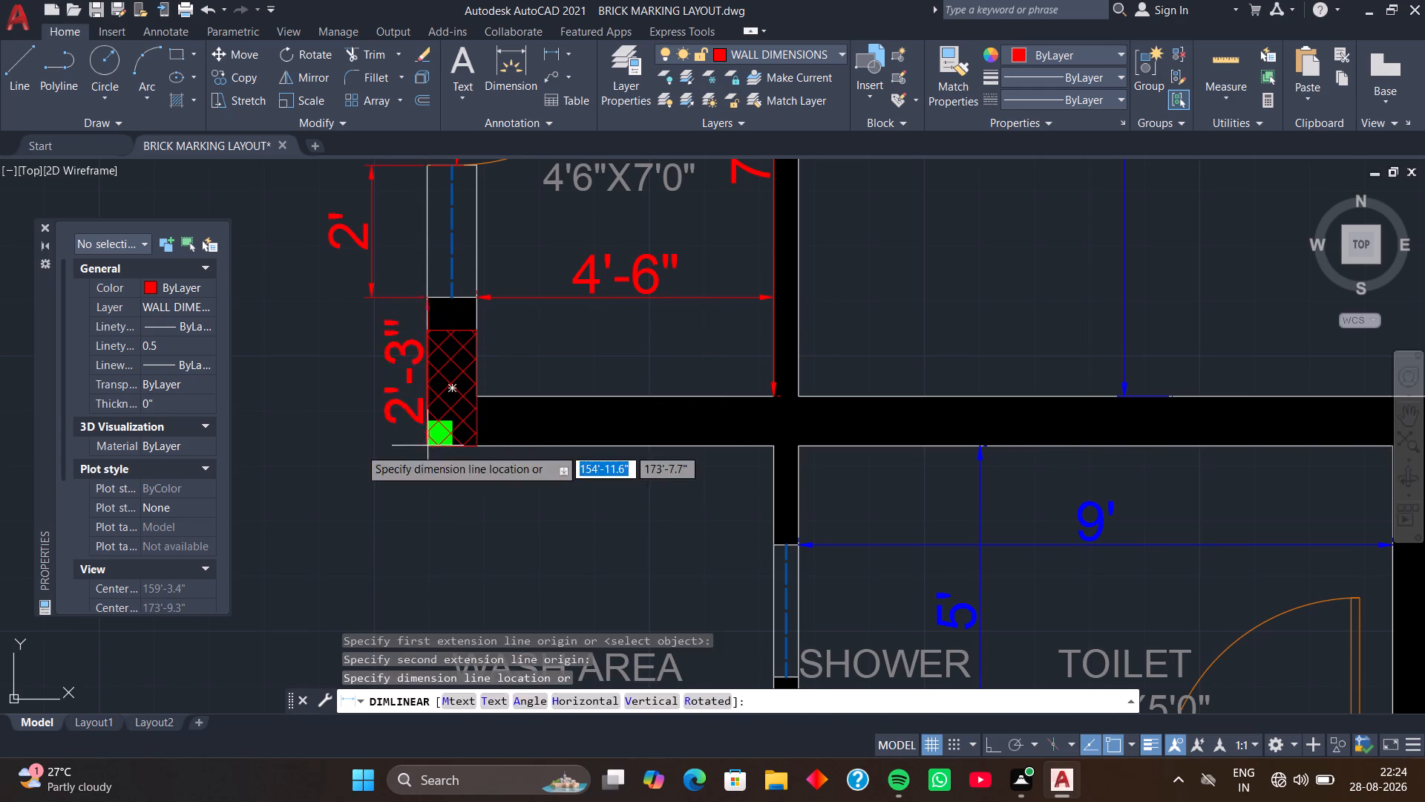
left_click(359, 448)
Dimension the wall between wash area and shower from the upper corner to the window, placing it inside the wash area.
scroll(359, 448, "down", 2)
middle_click_drag(406, 498, 375, 409)
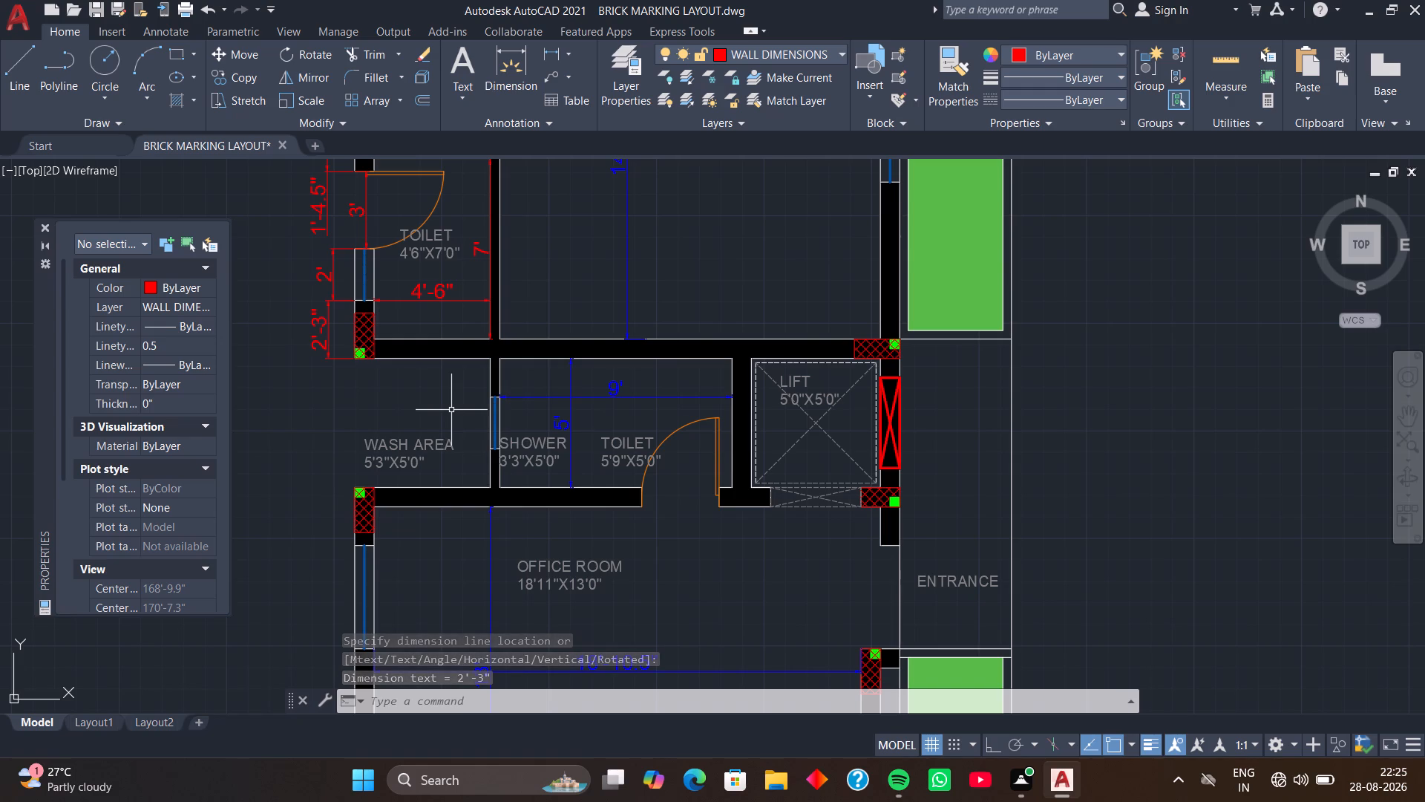
middle_click_drag(451, 410, 472, 308)
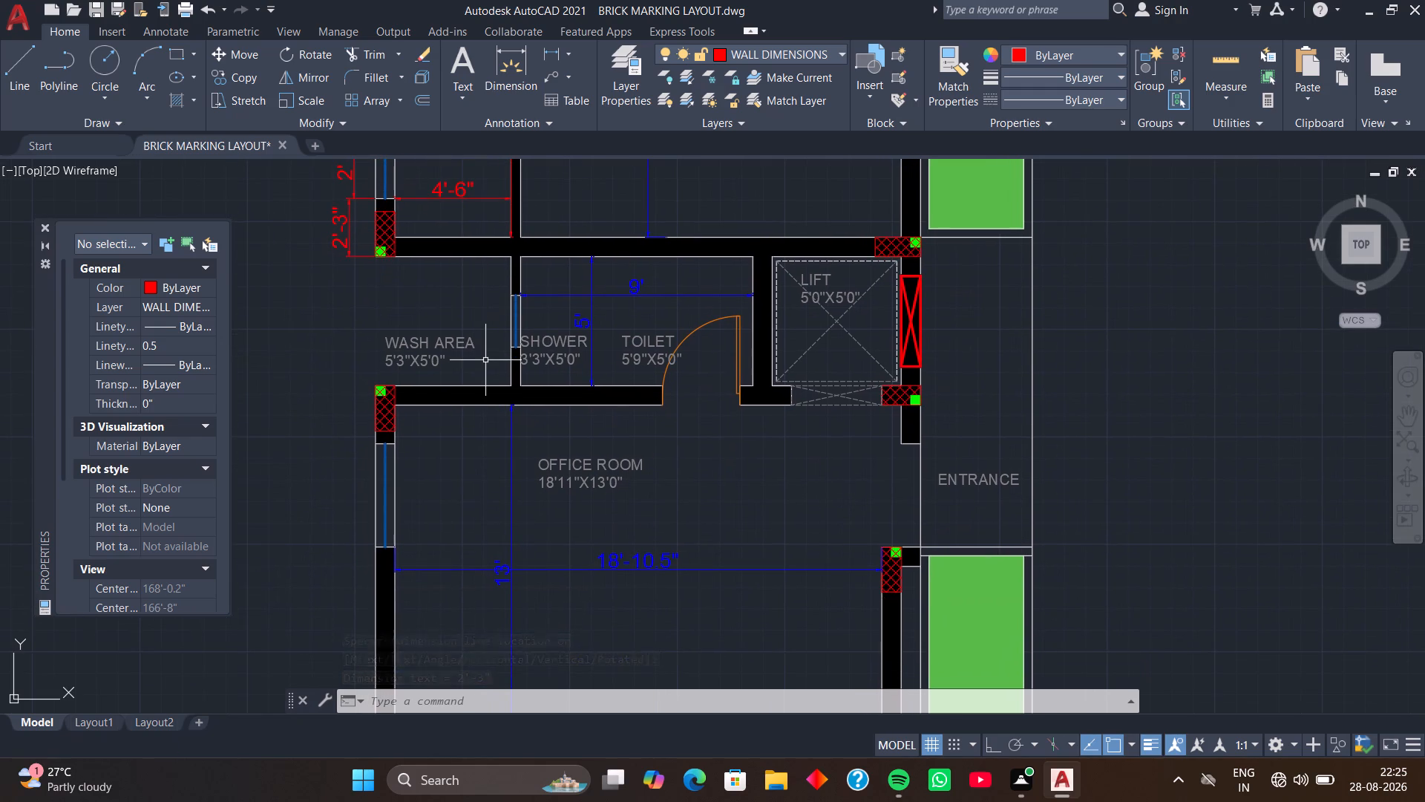
middle_click_drag(480, 443, 524, 401)
scroll(522, 417, "down", 1)
middle_click_drag(521, 418, 537, 405)
scroll(541, 310, "up", 2)
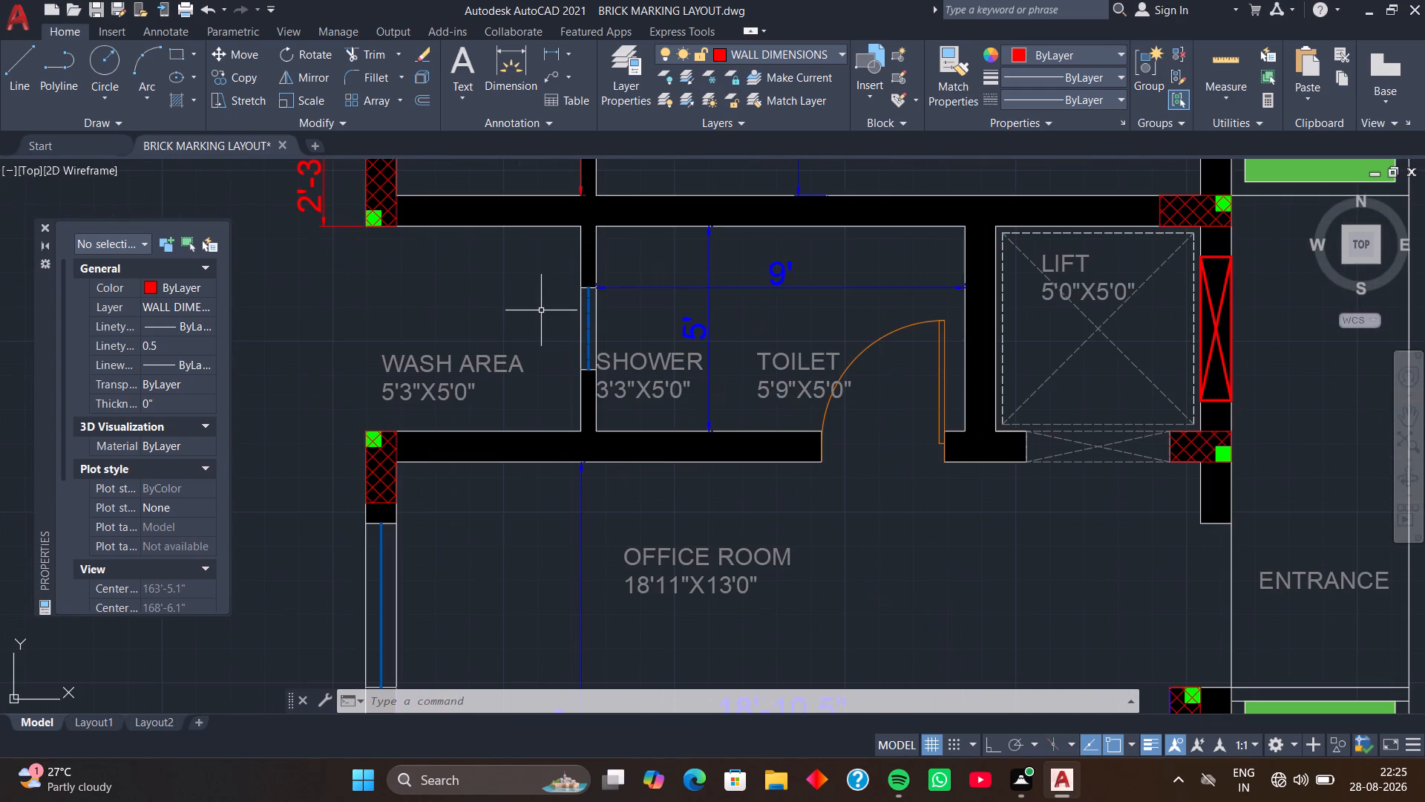
left_click(546, 58)
left_click(578, 226)
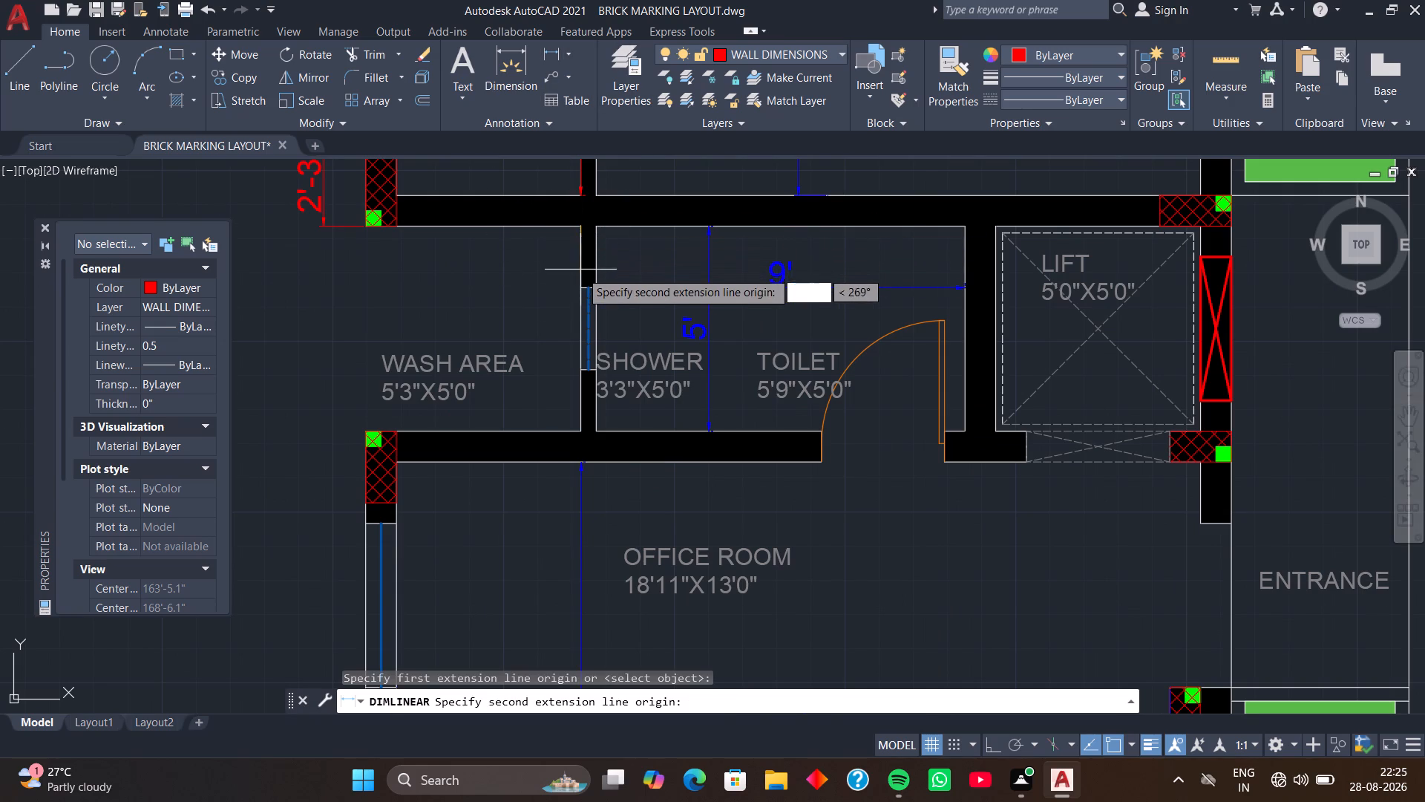
left_click(583, 288)
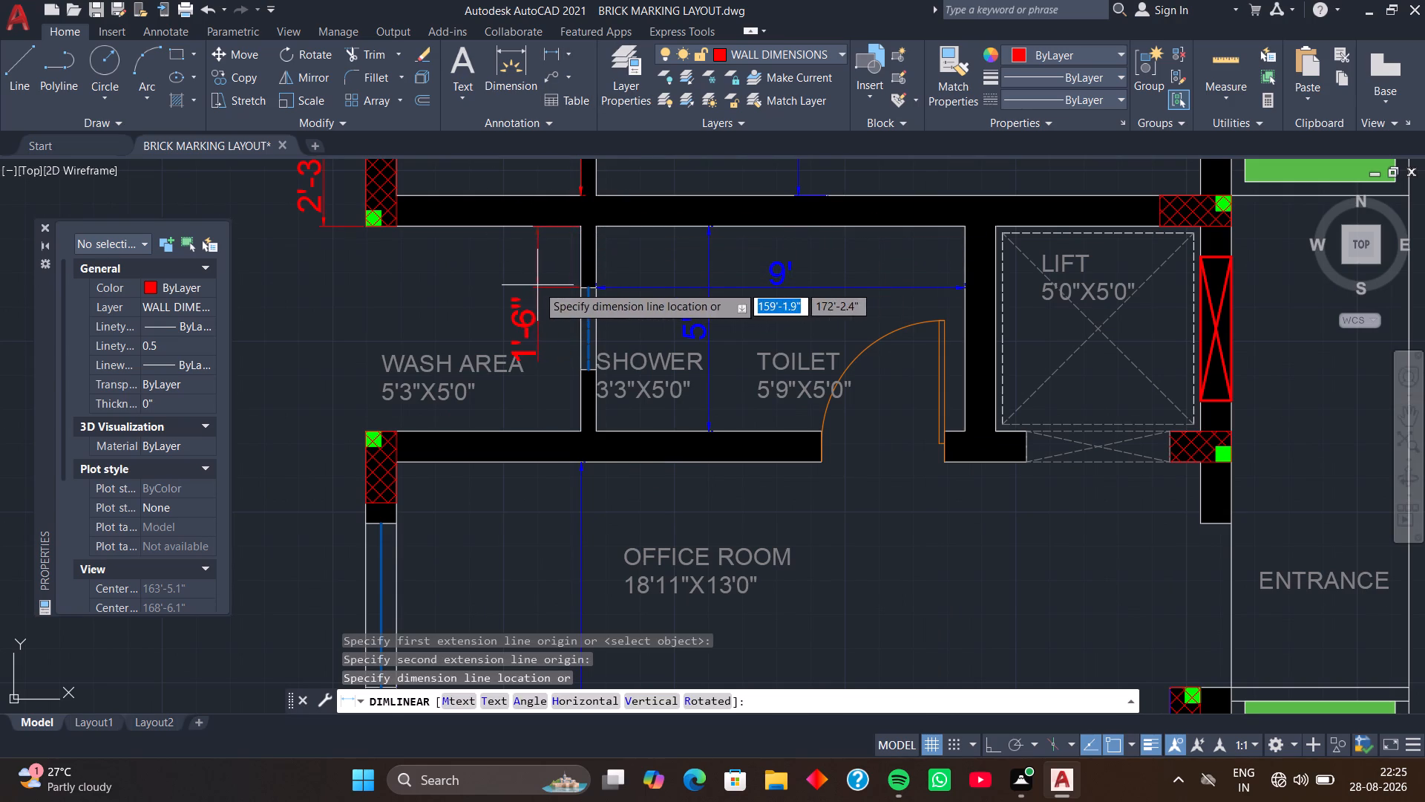
left_click(537, 285)
Dimension the window between the wash area and the shower, placing the dimension close to the wall on the wash area side.
left_click(552, 44)
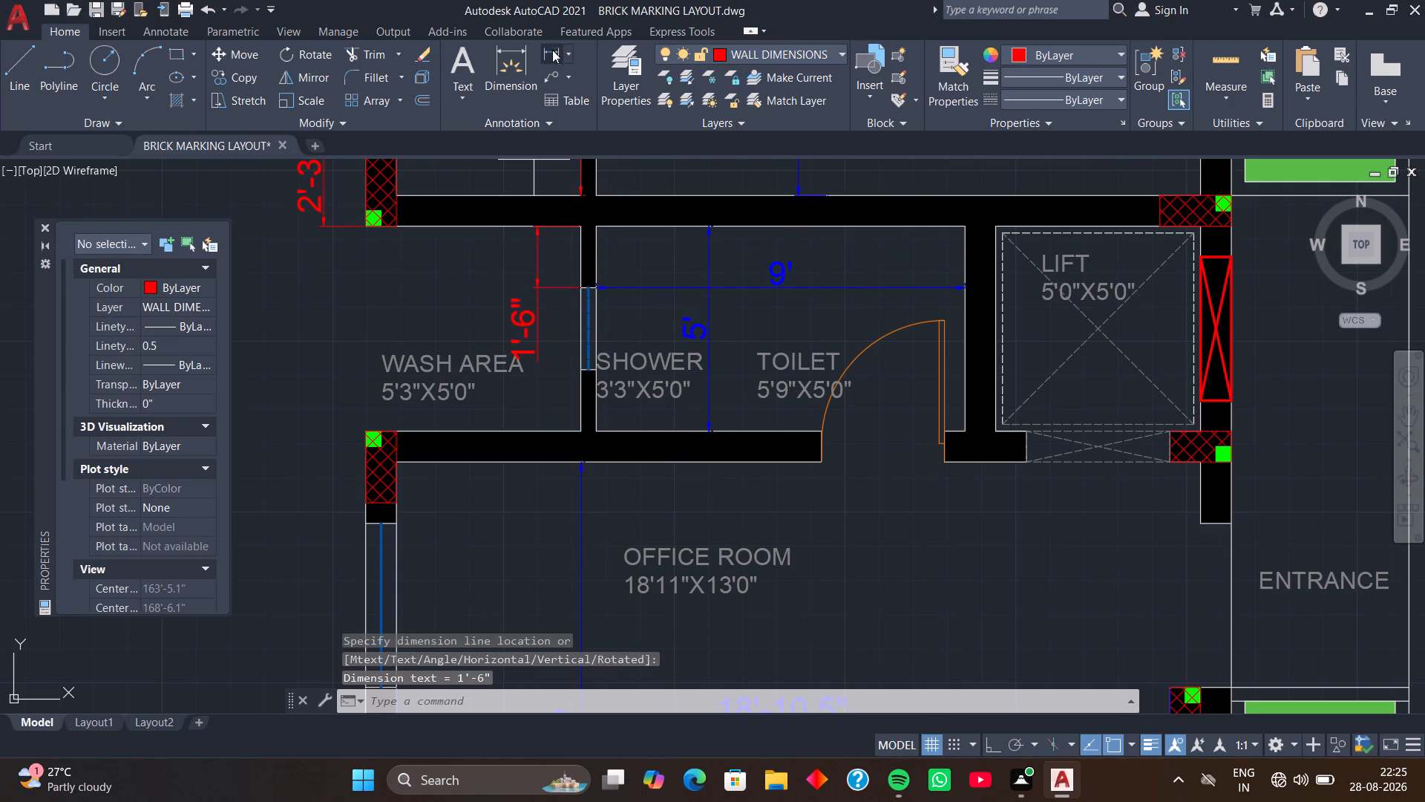
left_click(579, 287)
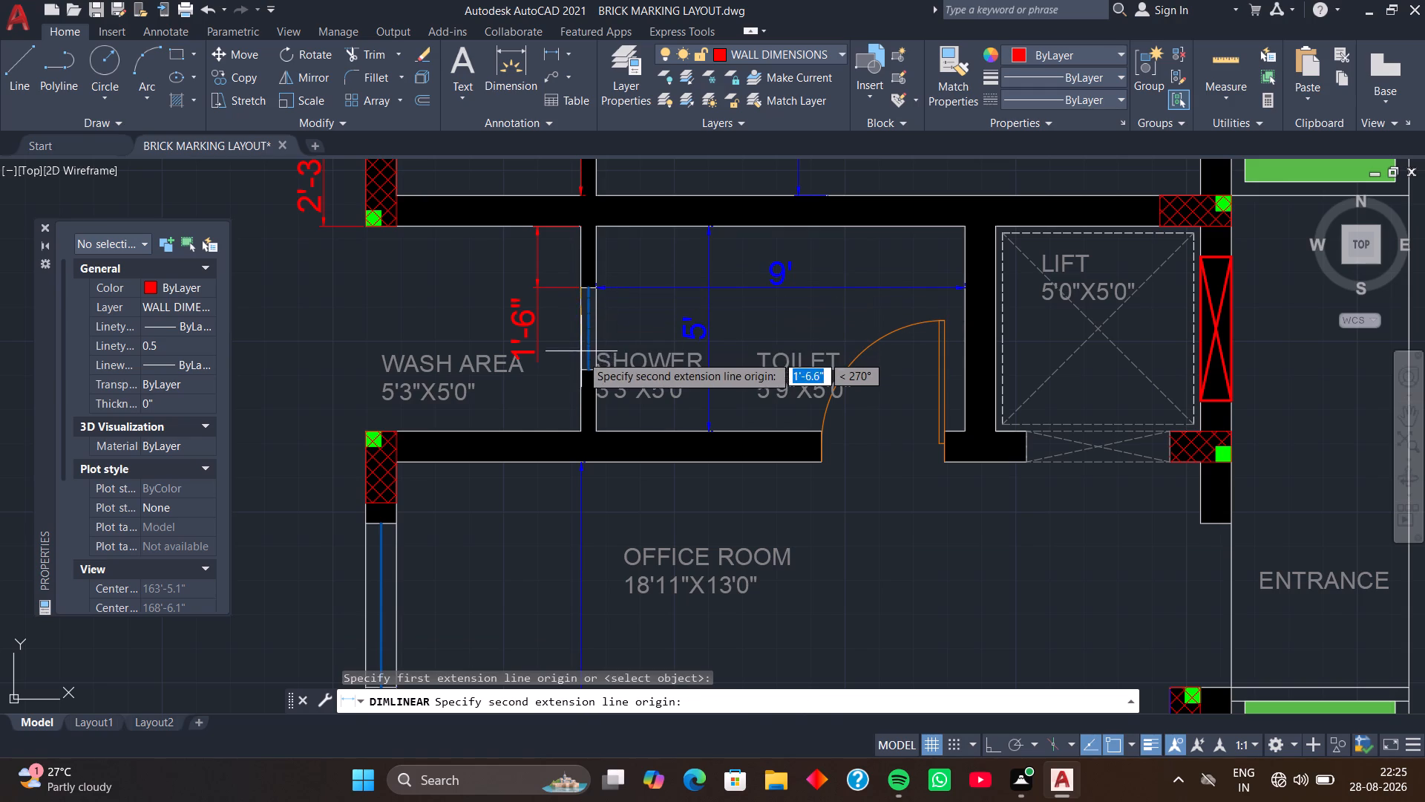
left_click(582, 369)
left_click(571, 371)
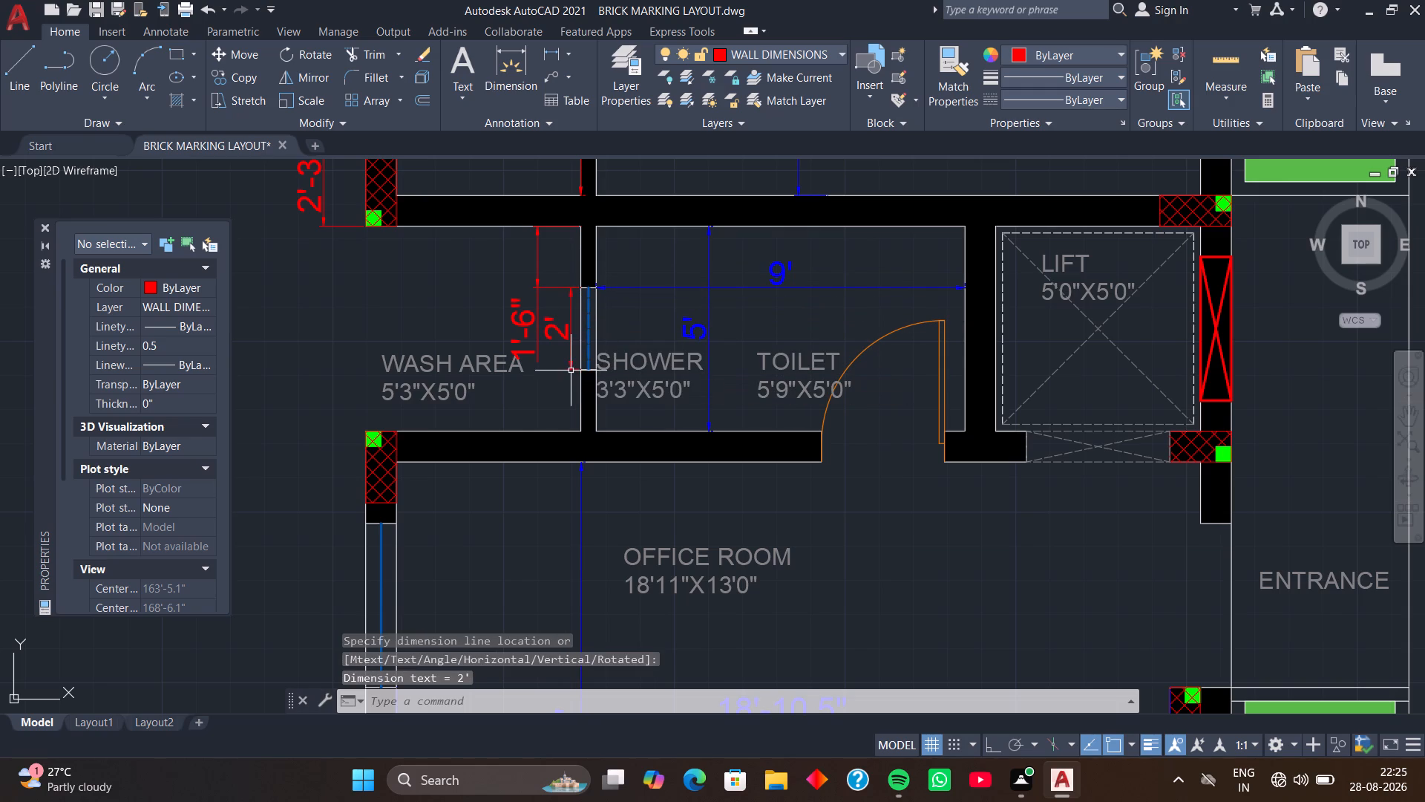
Dimension the wall between wash area and shower from the window's lower edge to the lower wall, on the wash area side.
middle_click_drag(565, 397, 560, 379)
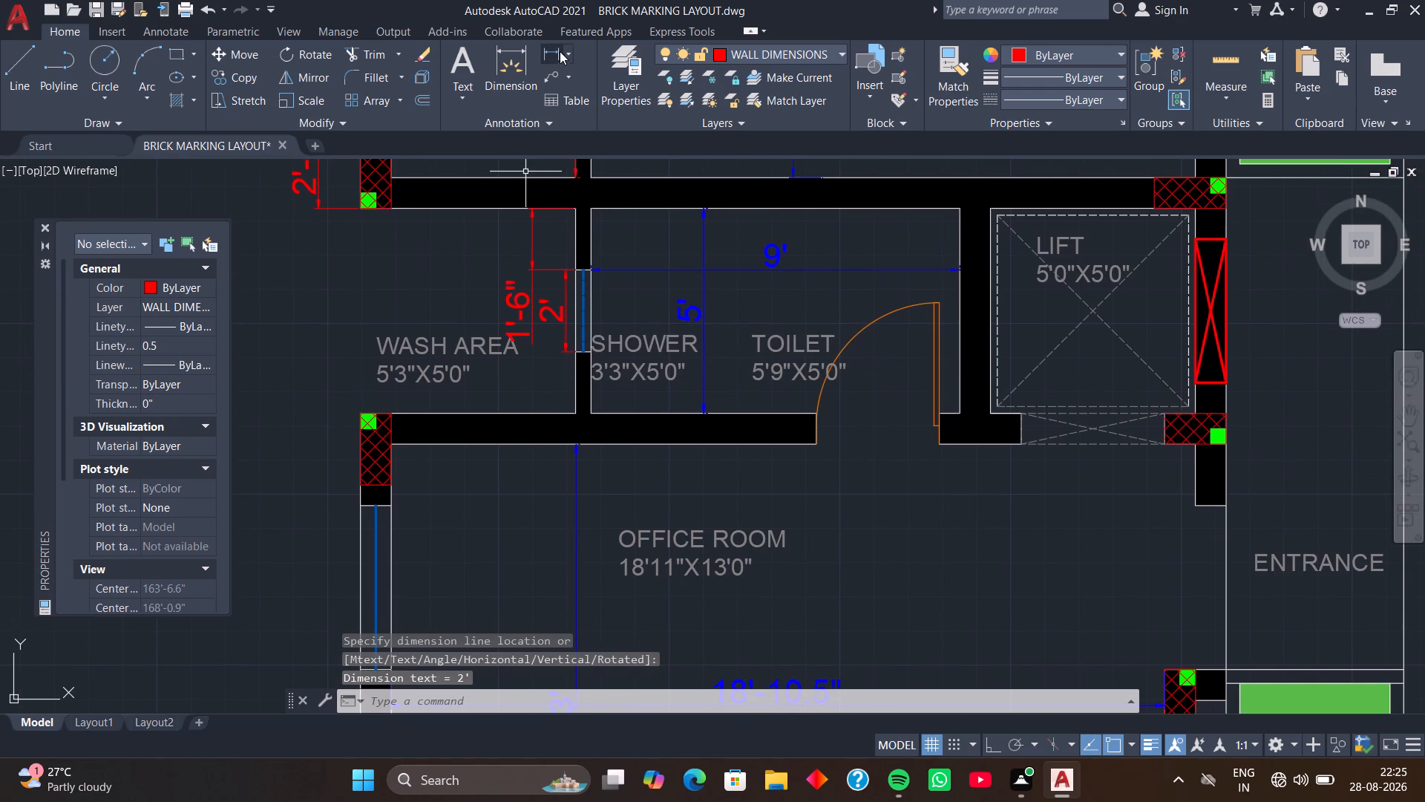
left_click(557, 54)
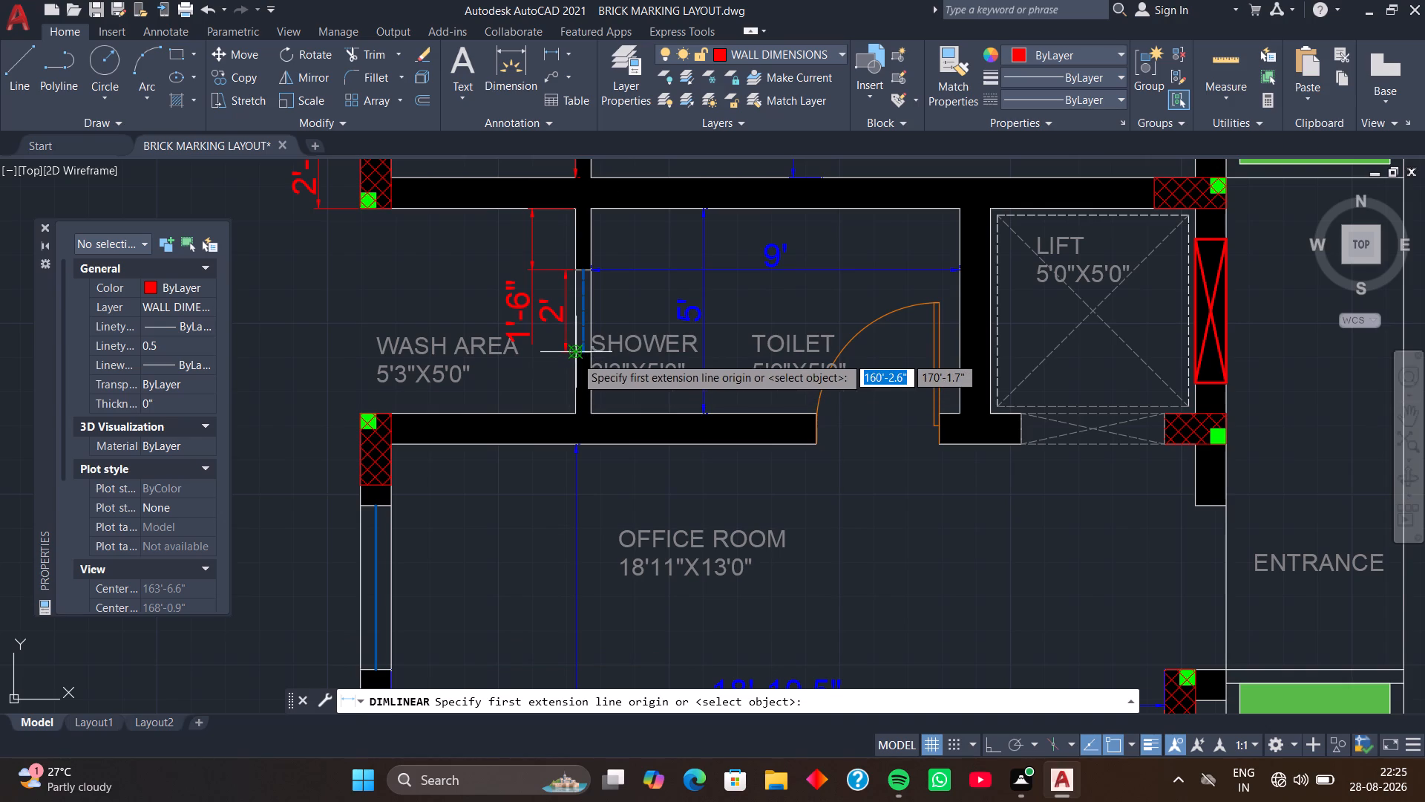
left_click(575, 356)
left_click(575, 417)
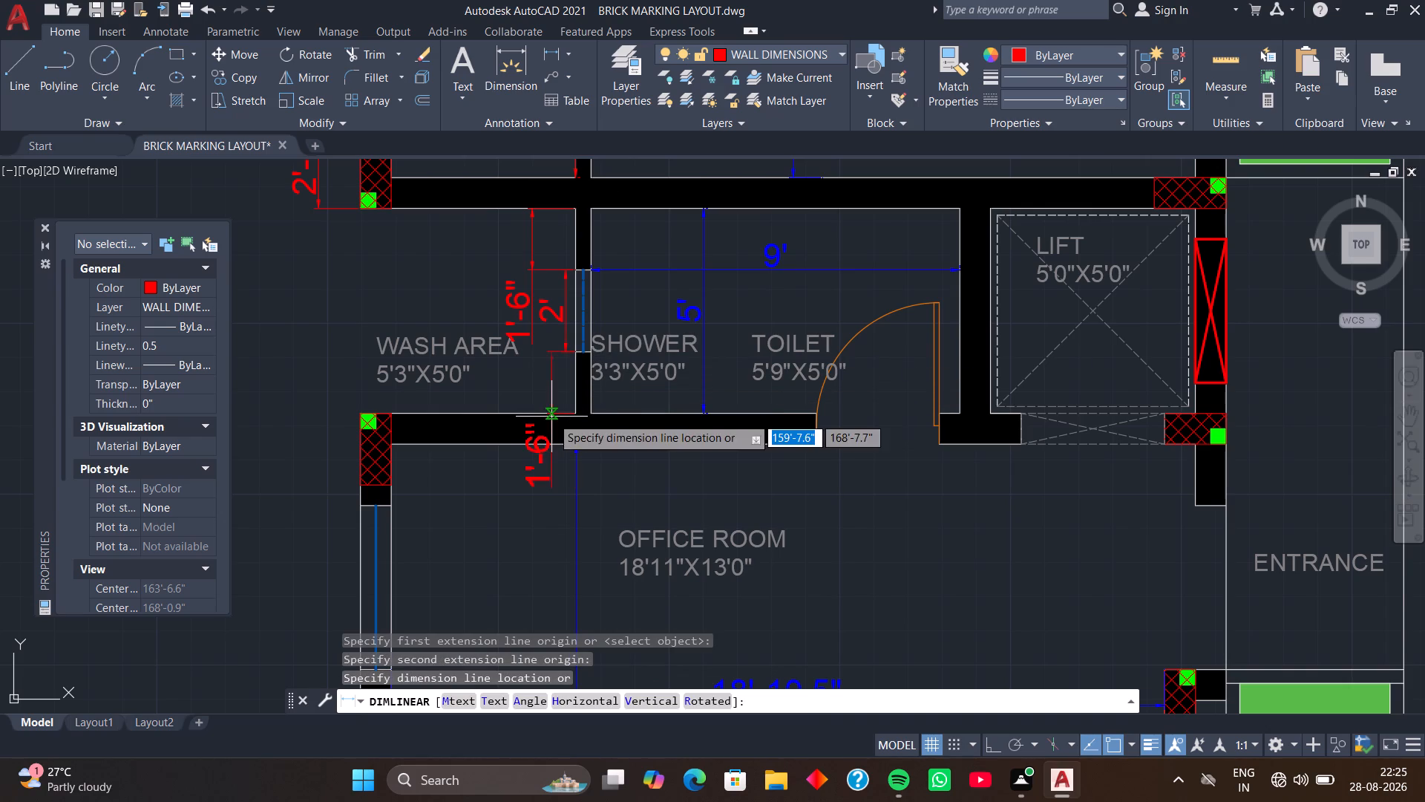
left_click(551, 417)
Dimension the office room's left wall from the column's outer top corner to the window, placing it outside the building.
scroll(545, 409, "down", 2)
middle_click_drag(506, 494, 530, 380)
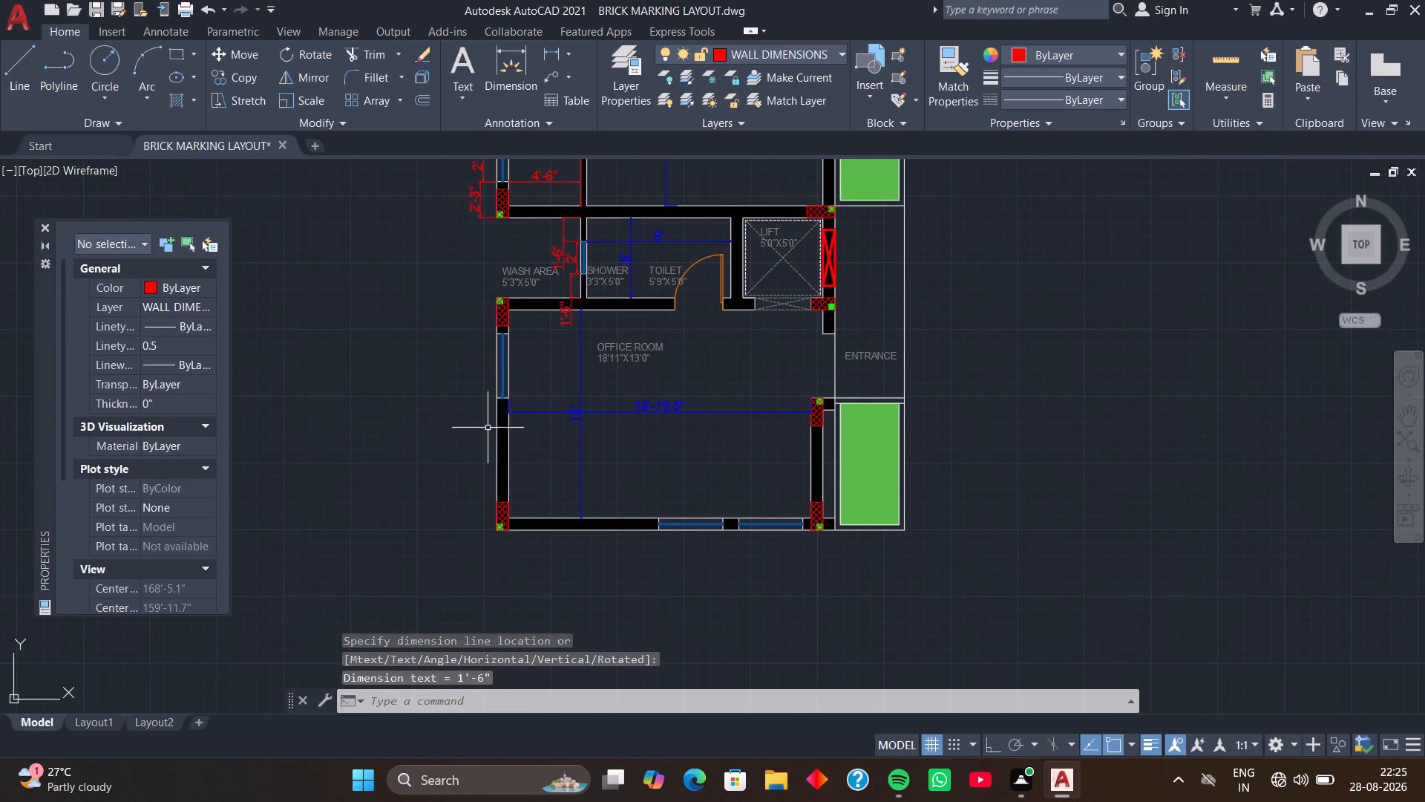
scroll(476, 450, "up", 1)
middle_click_drag(459, 388, 499, 501)
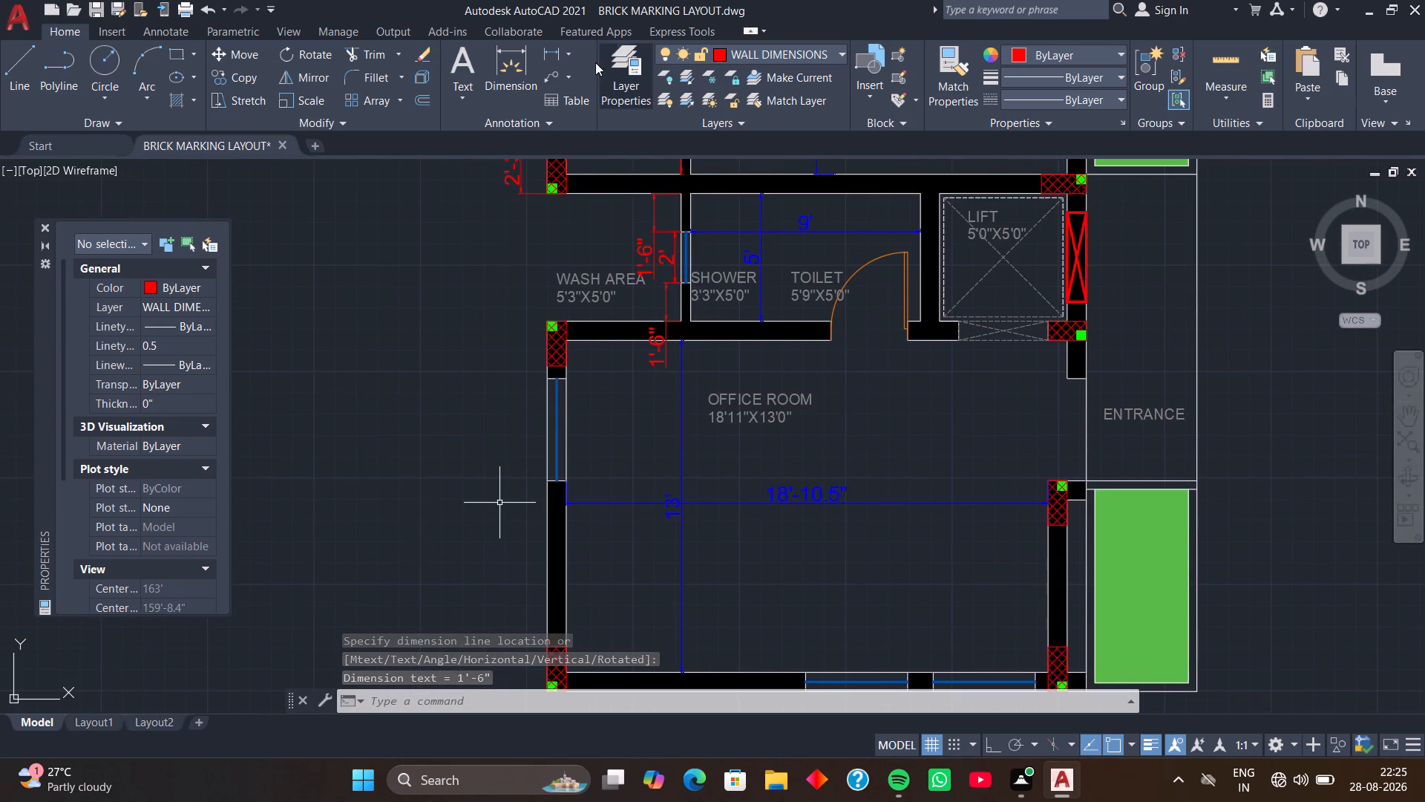
left_click(557, 53)
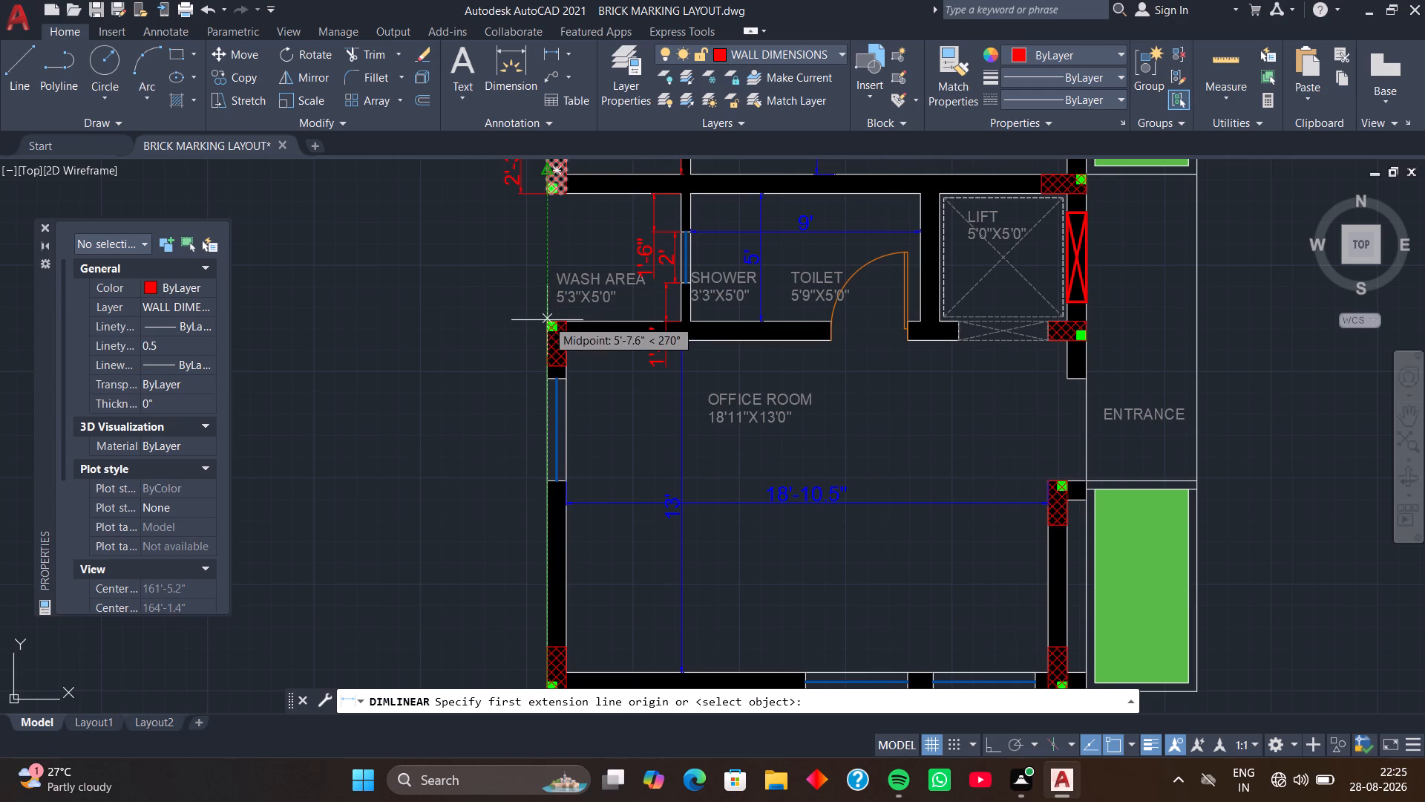
left_click(546, 321)
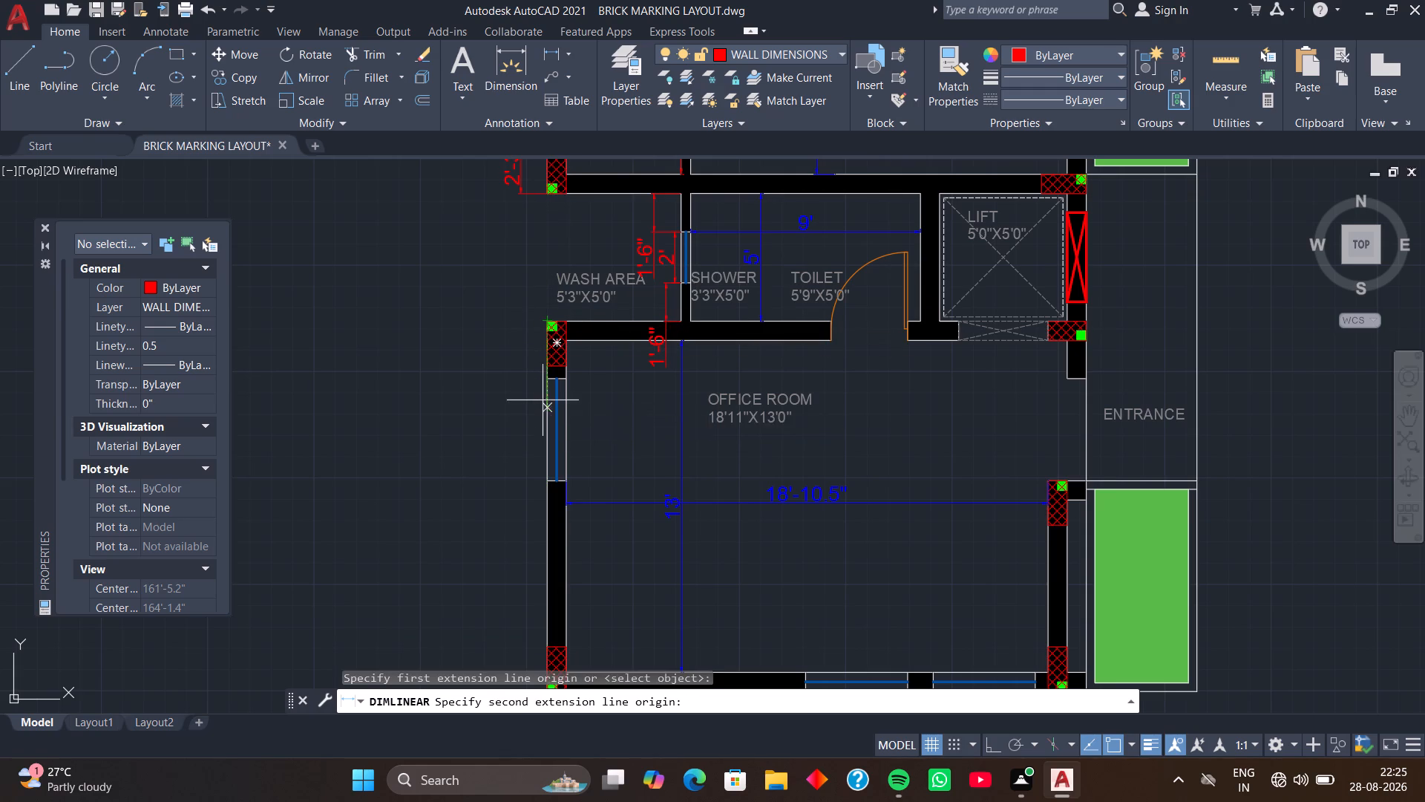
left_click(550, 379)
left_click(522, 382)
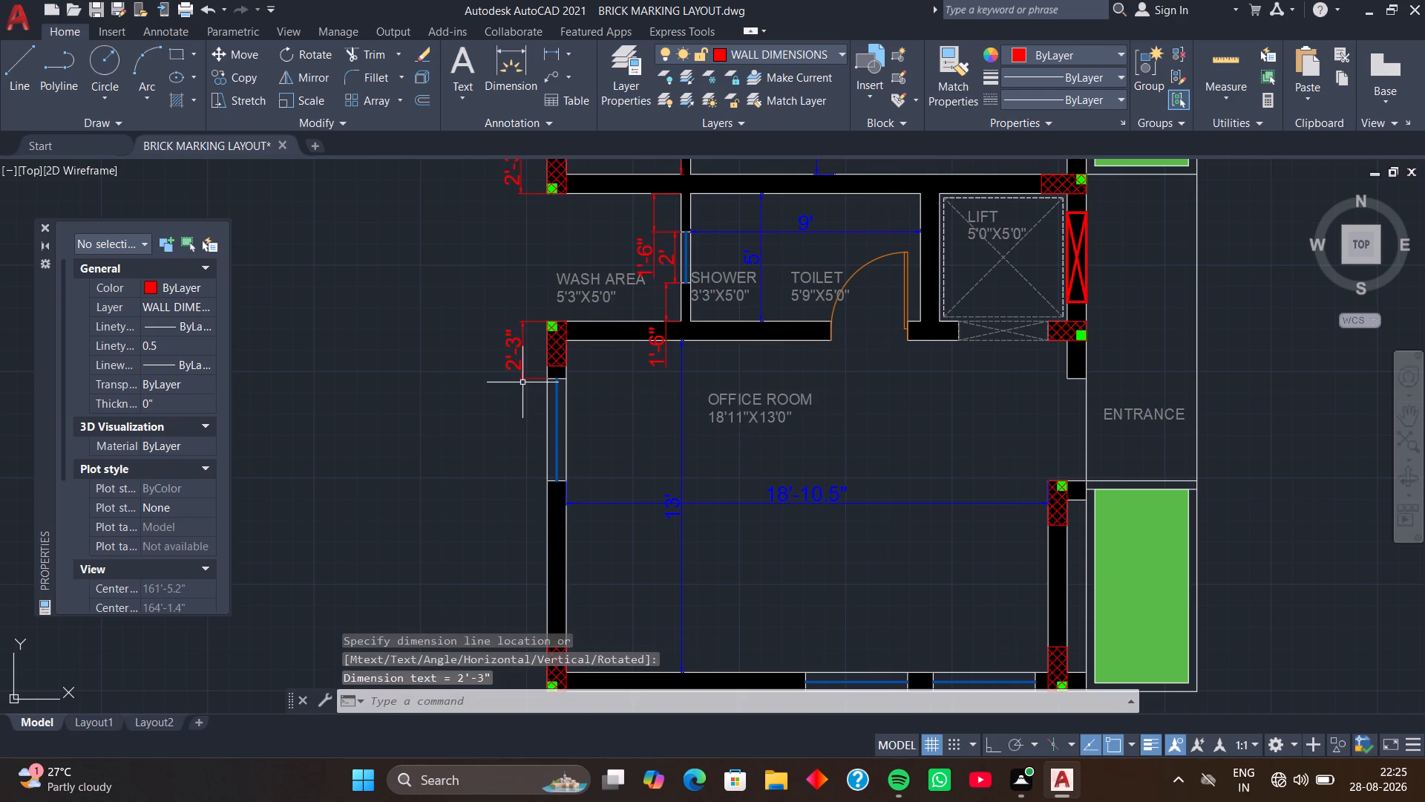
Dimension the office room's left wall window, placing the dimension outside the building.
left_click(557, 62)
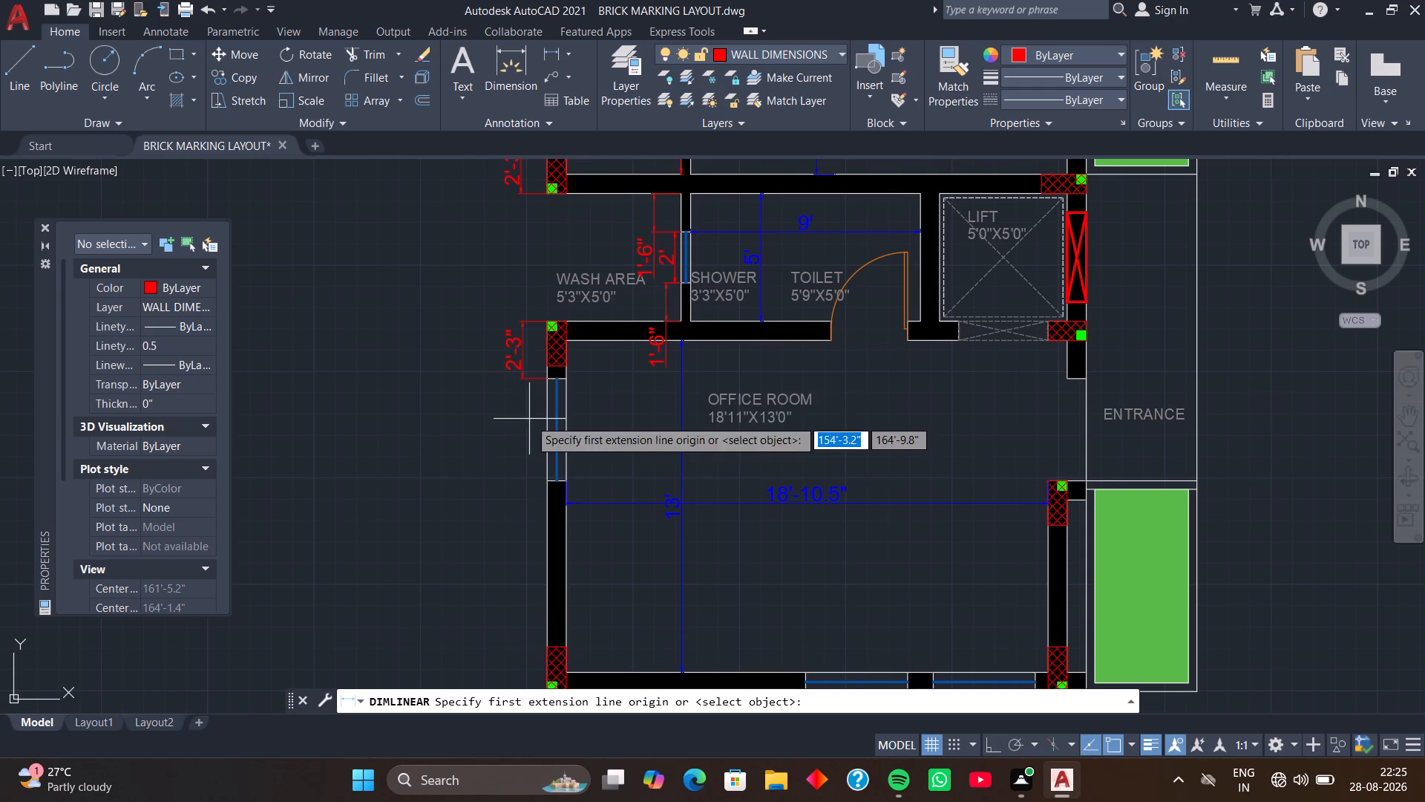
middle_click_drag(529, 419, 557, 366)
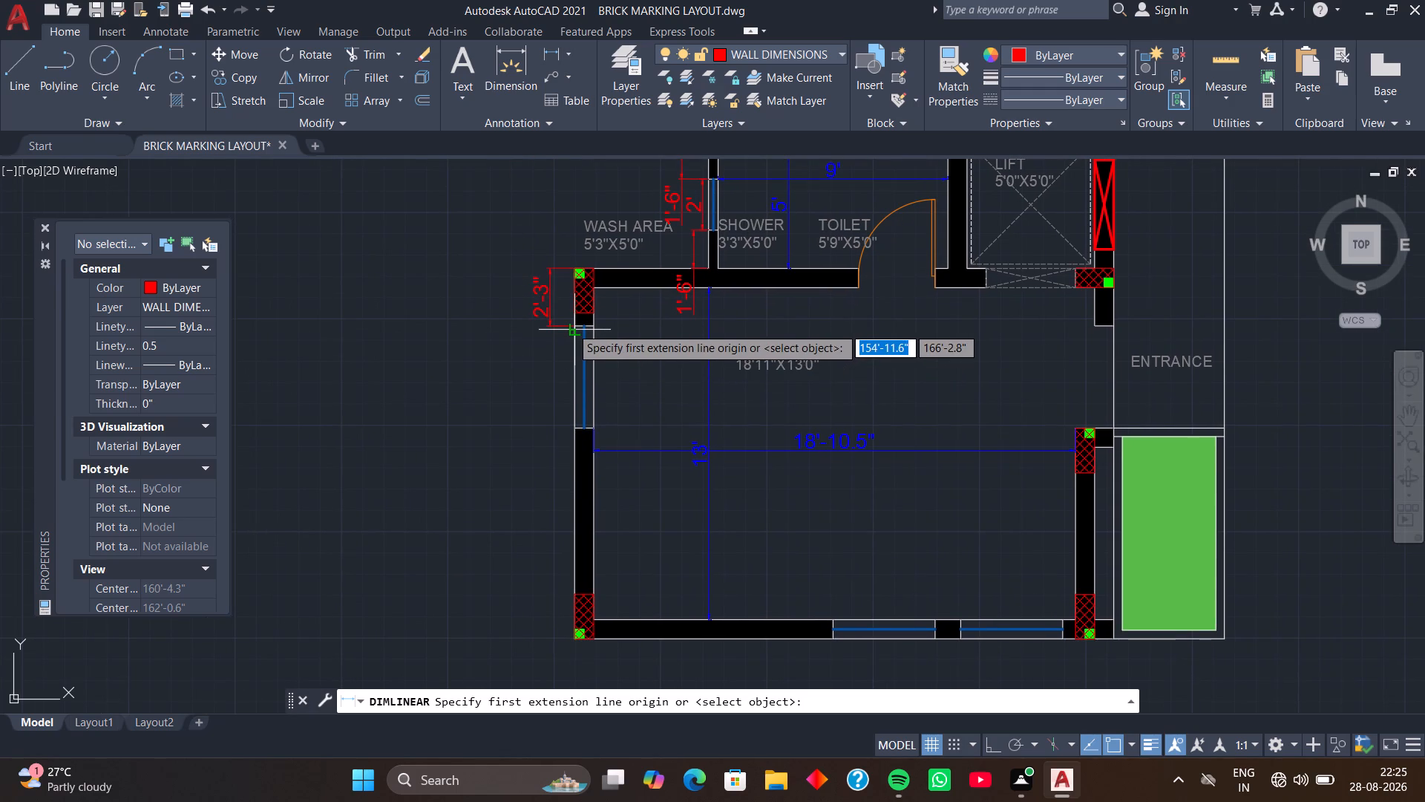
scroll(571, 326, "up", 2)
left_click(571, 324)
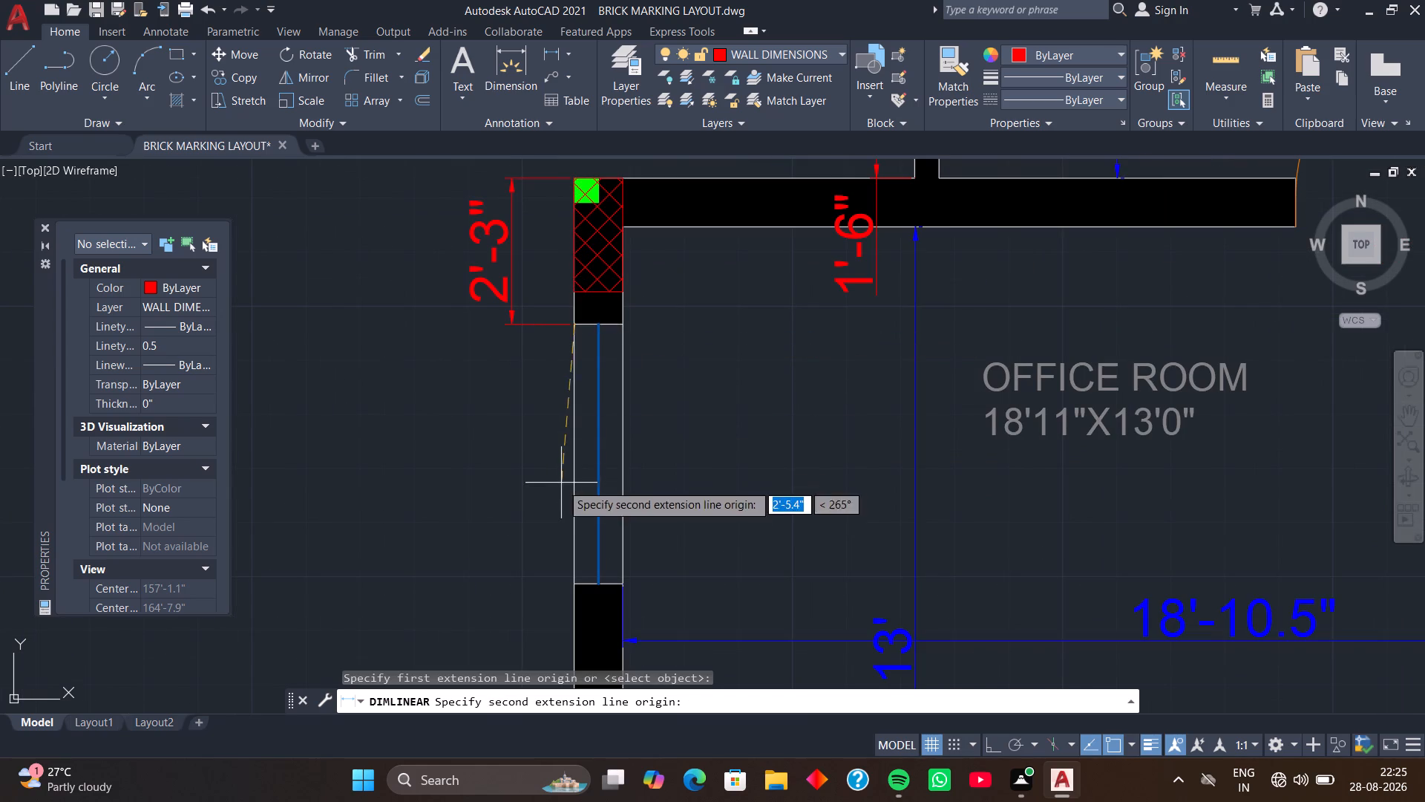
left_click(577, 587)
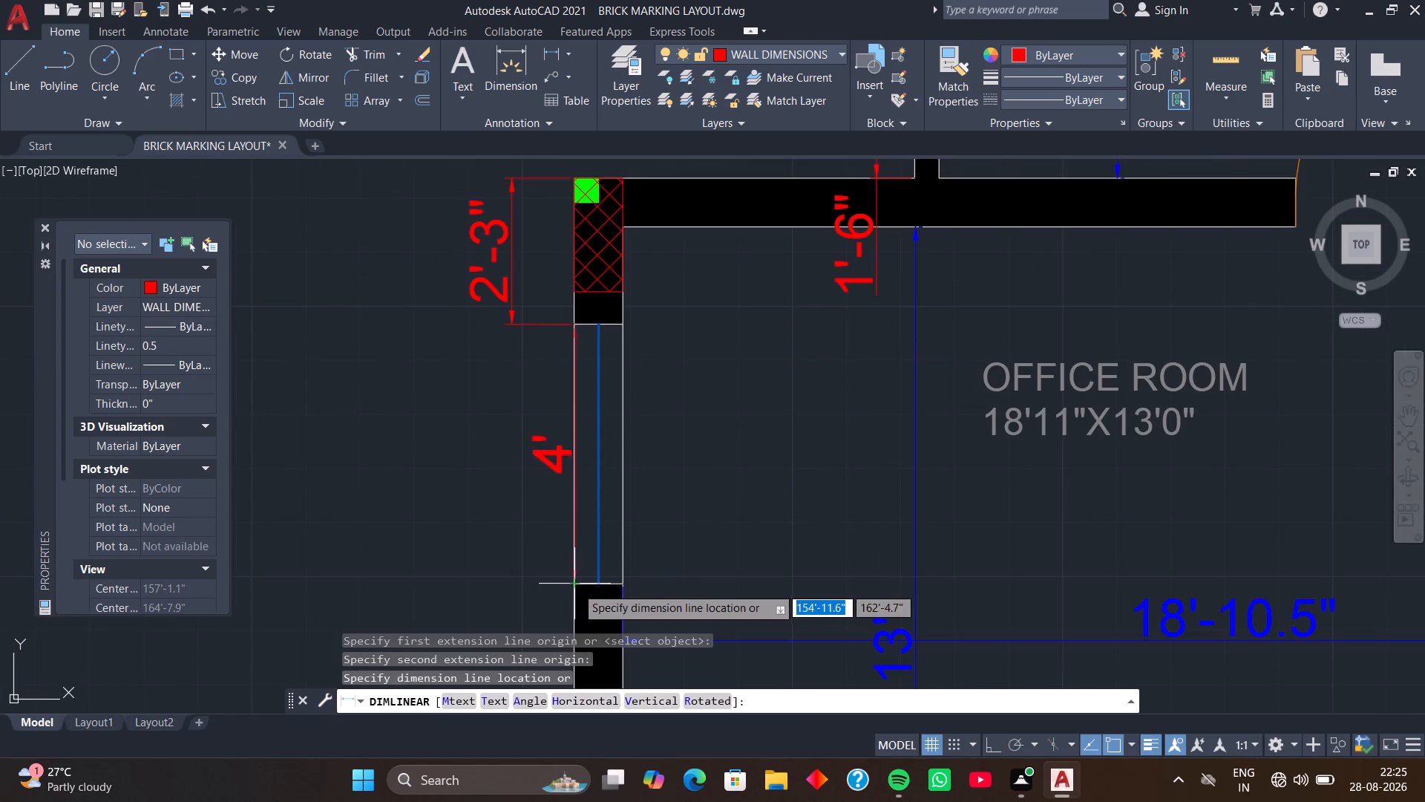
left_click(525, 585)
Dimension the office room's left wall from the window's lower edge to the top of the bottom corner column, outside the building.
scroll(525, 584, "down", 2)
middle_click_drag(525, 584, 531, 362)
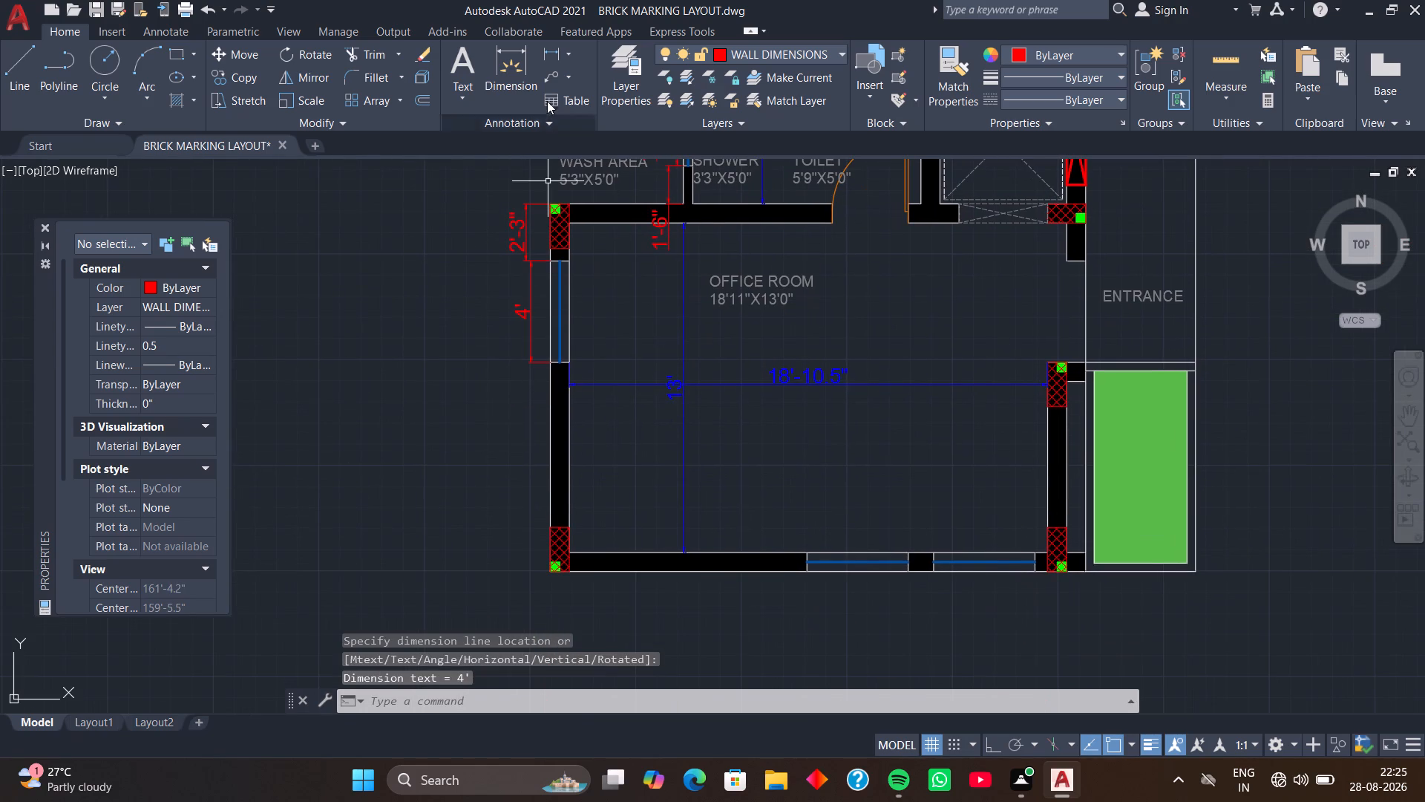
left_click(548, 54)
scroll(539, 400, "up", 1)
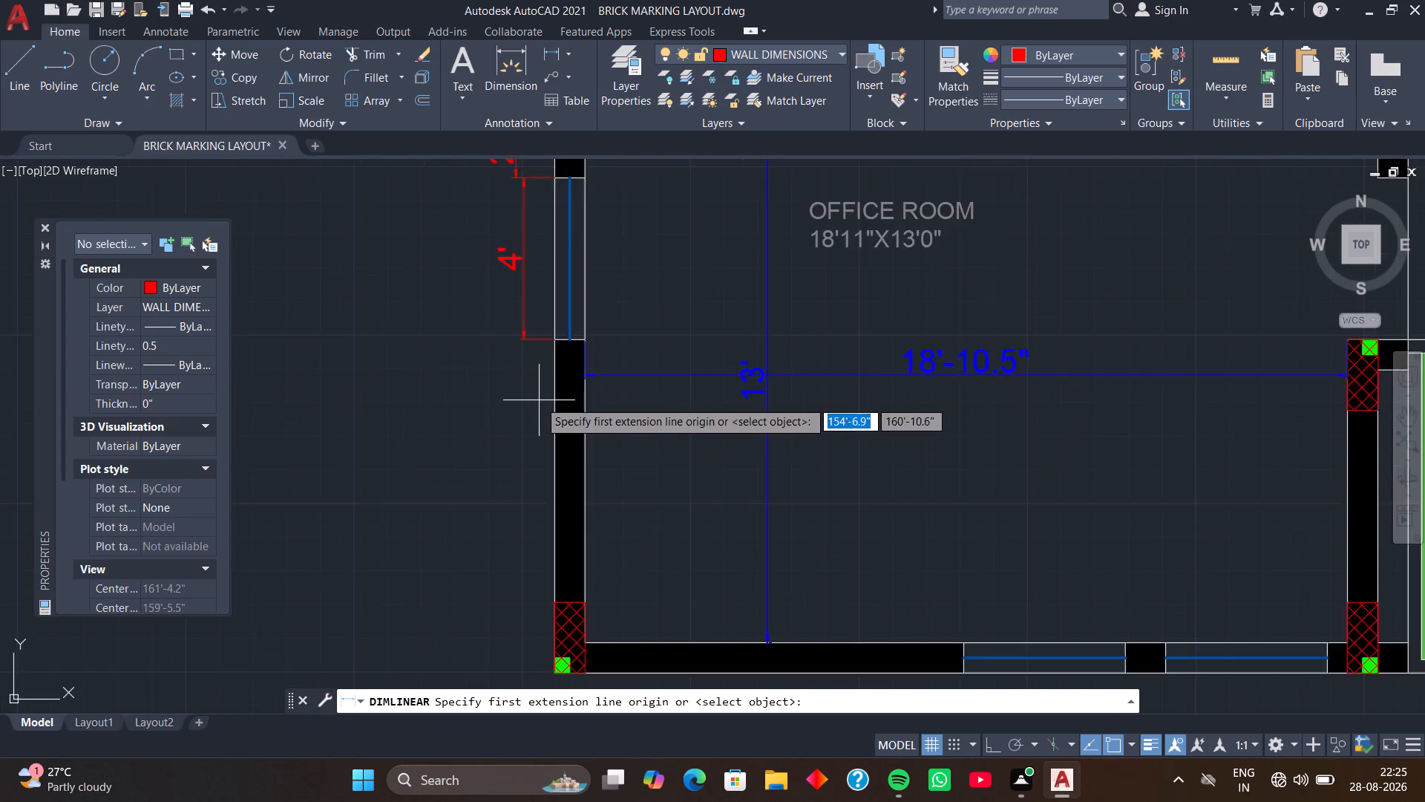
scroll(539, 400, "up", 1)
left_click(557, 306)
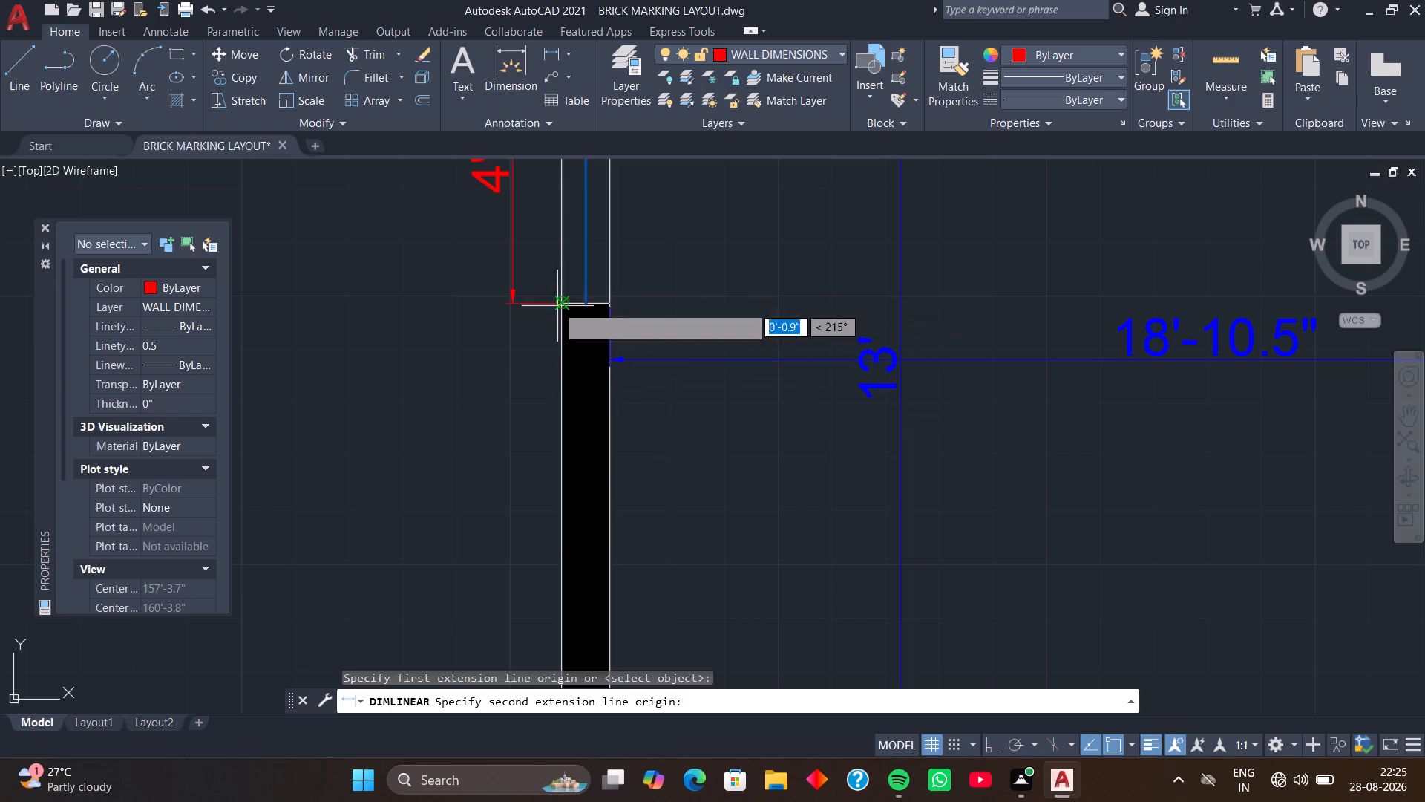
scroll(556, 441, "down", 2)
middle_click_drag(554, 470, 551, 352)
scroll(561, 400, "up", 1)
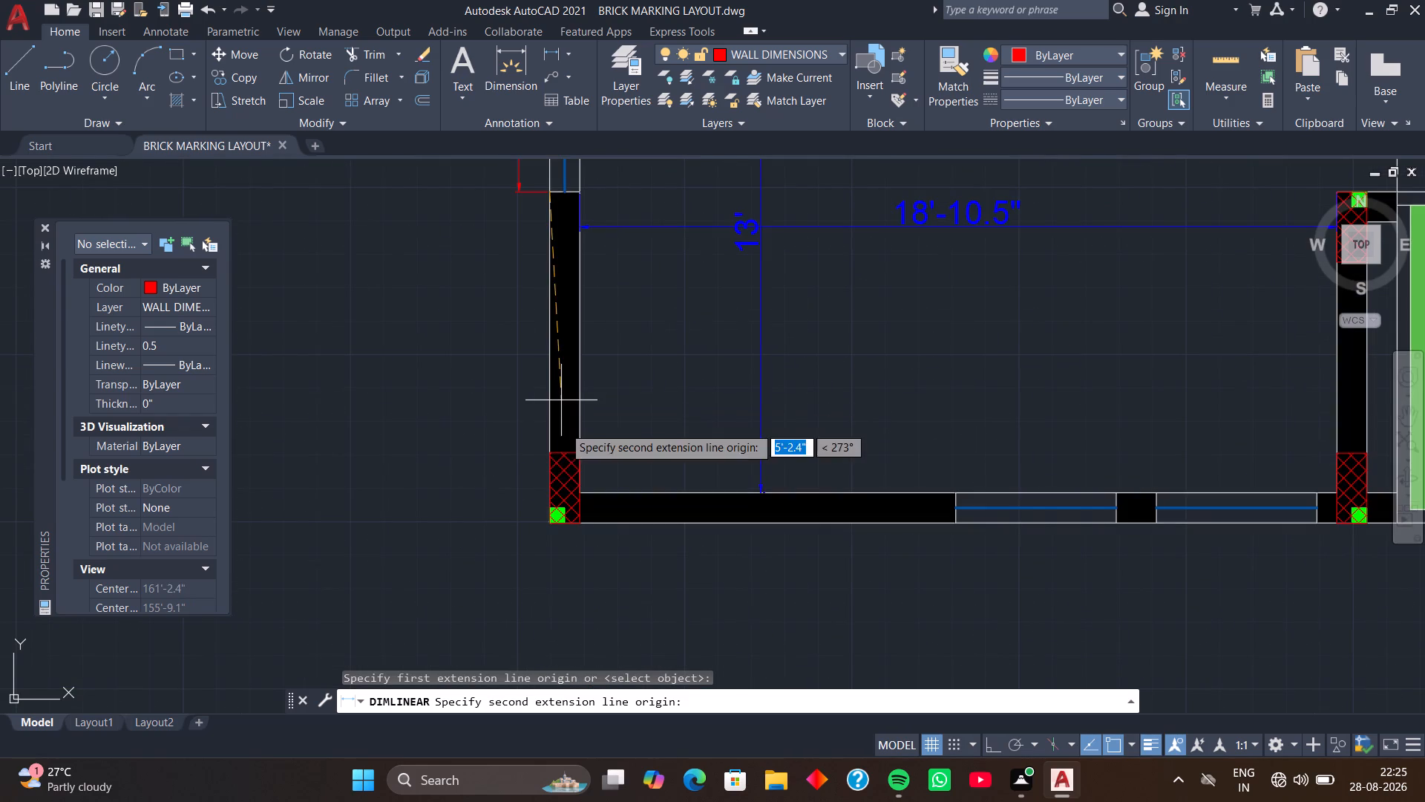
left_click(547, 454)
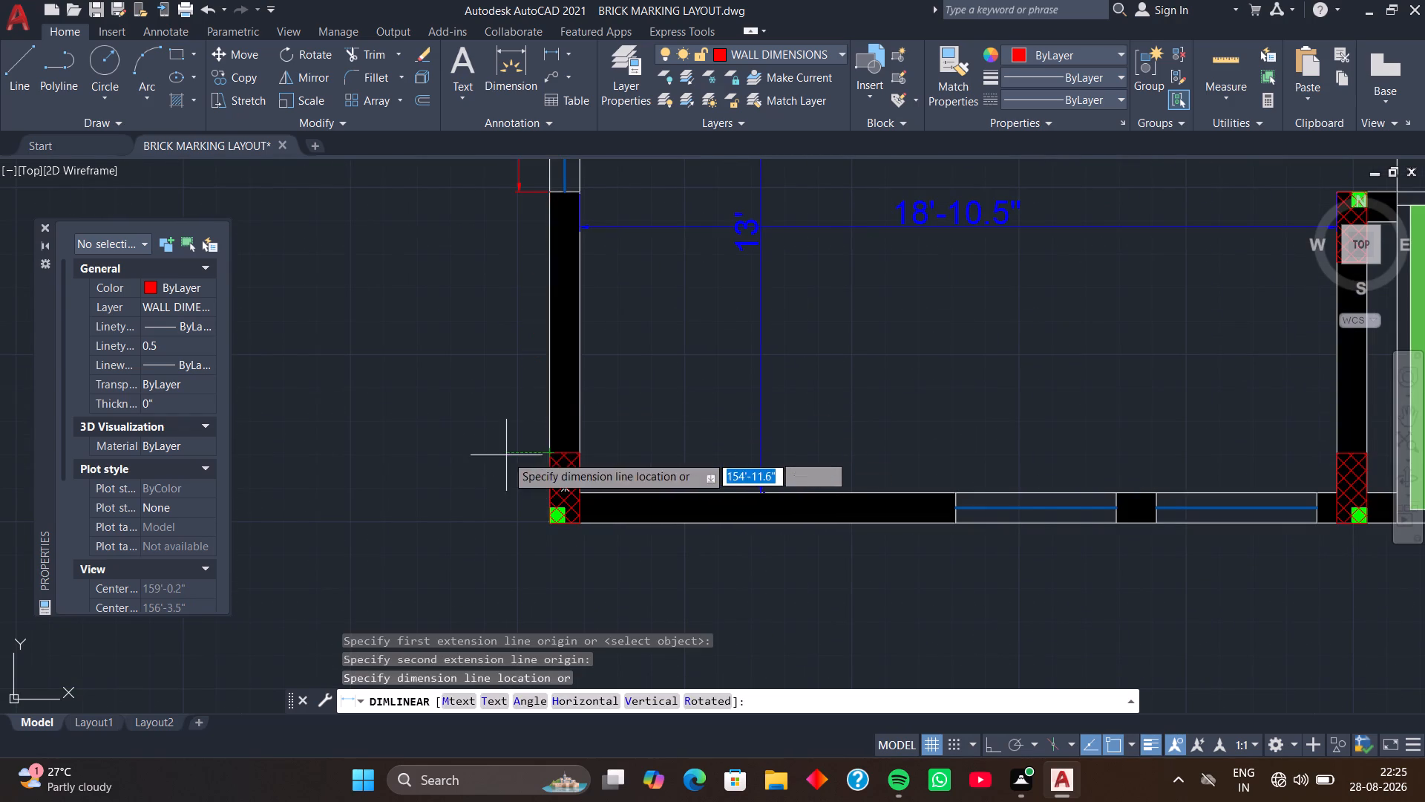
left_click(506, 455)
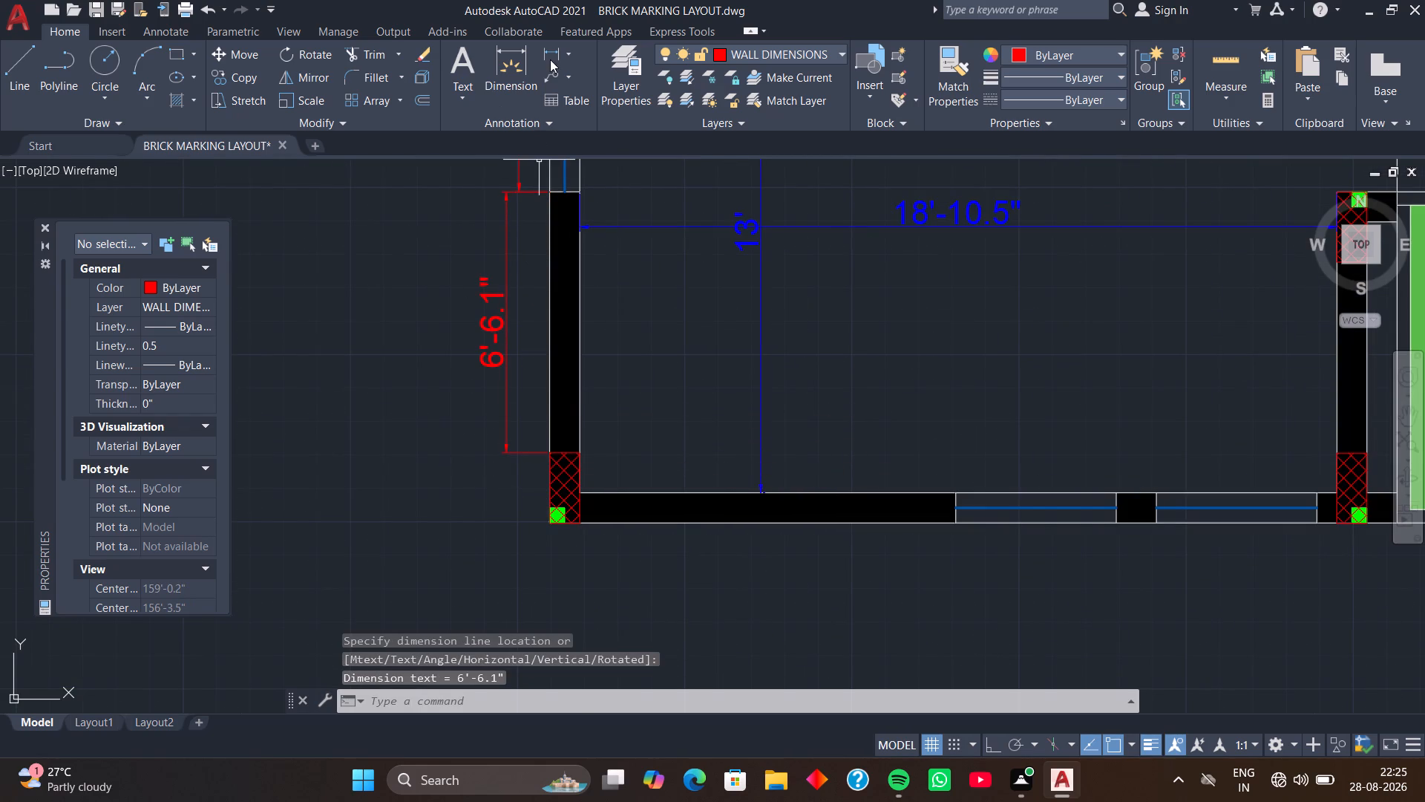
Dimension the height of the office room's bottom-left corner column, placing it outside the building beyond the wall dimension.
left_click(551, 55)
middle_click_drag(523, 555, 555, 537)
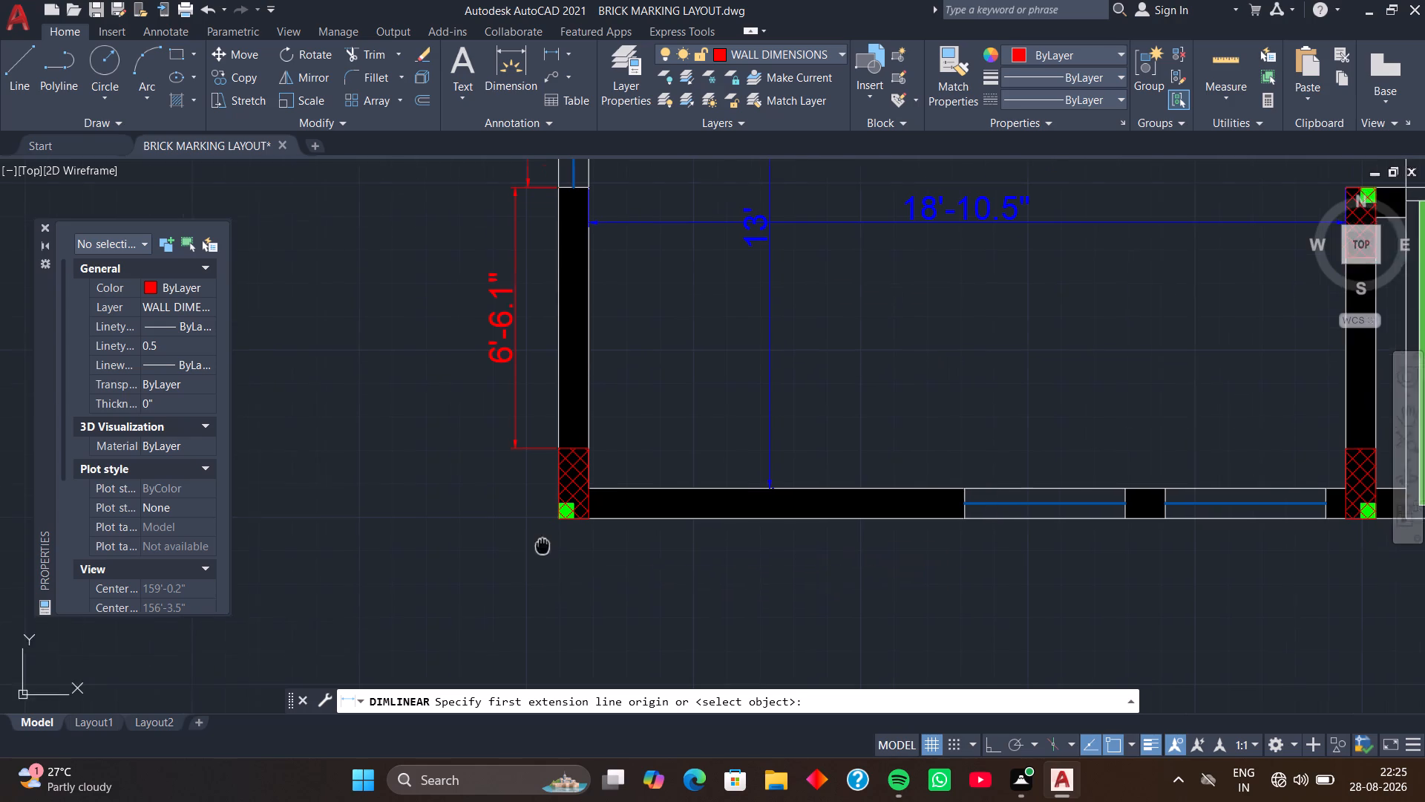
middle_click_drag(555, 537, 575, 509)
scroll(577, 498, "up", 1)
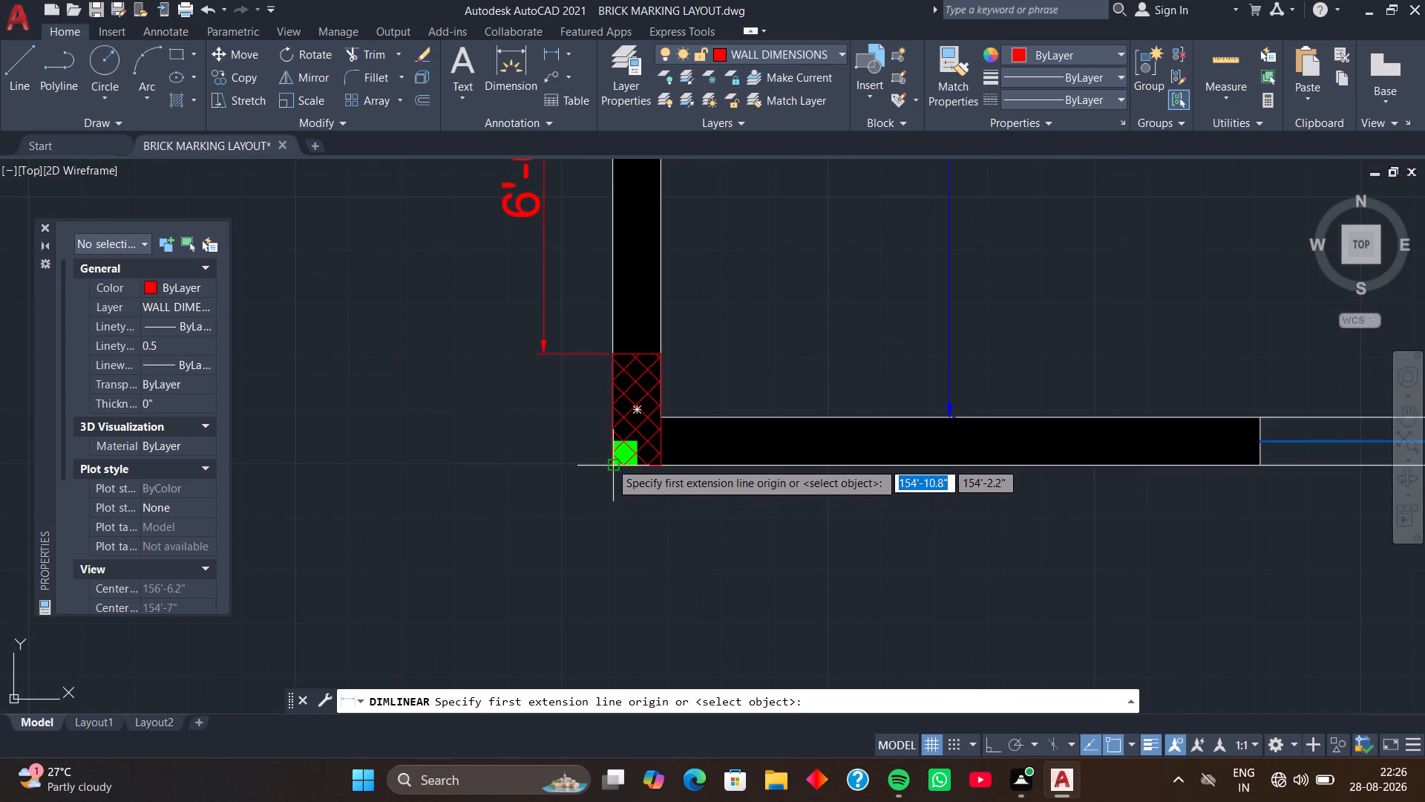
left_click(612, 463)
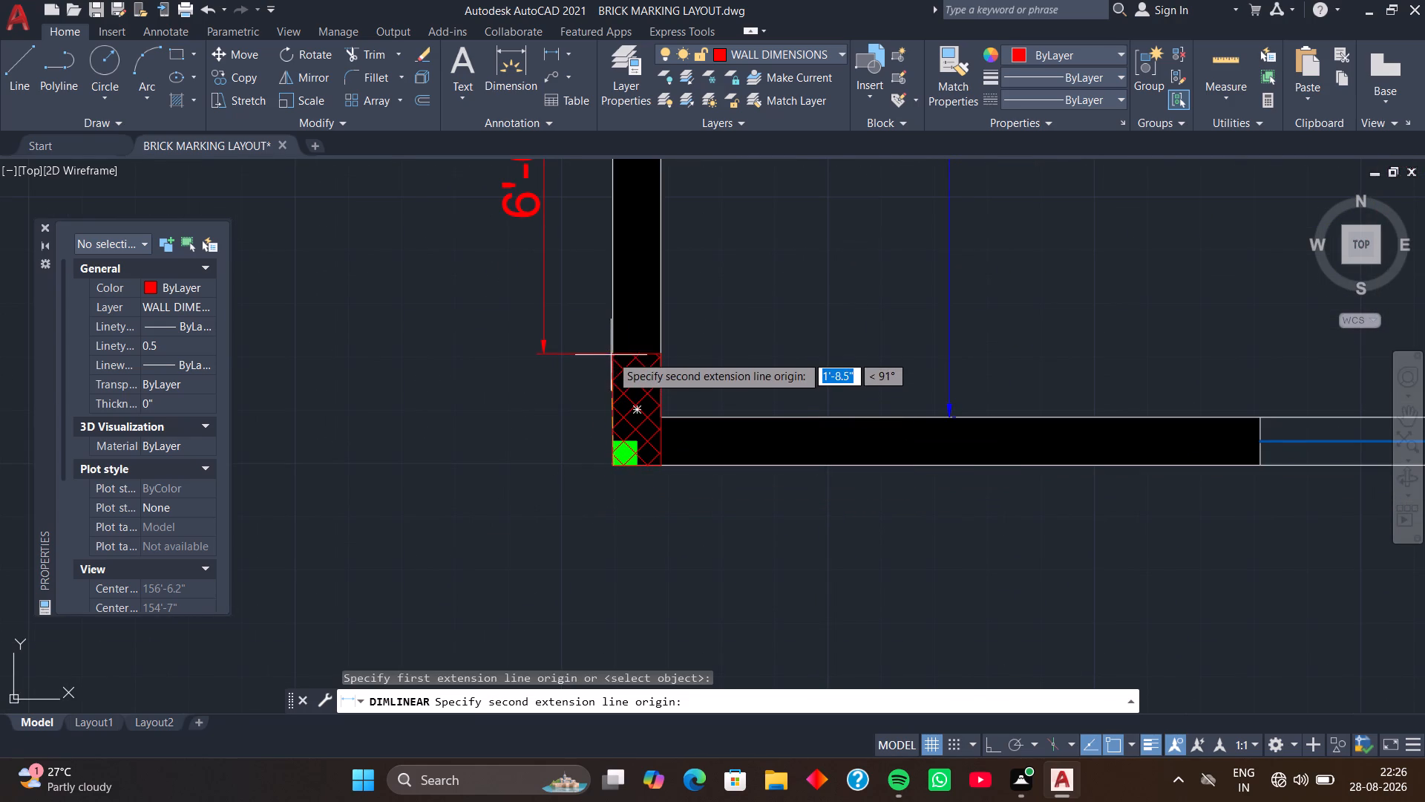
left_click(611, 354)
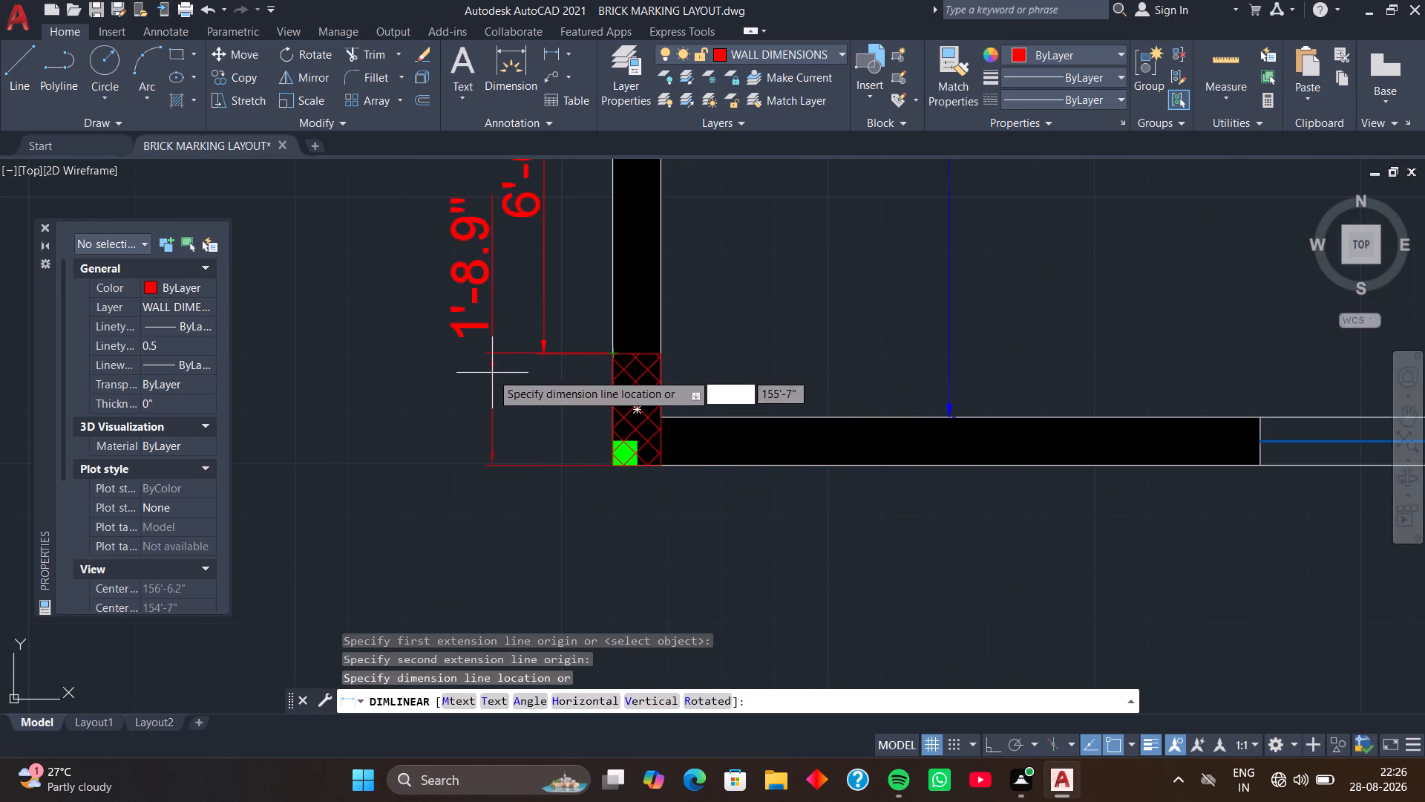
left_click(491, 373)
Dimension the office room's bottom wall from the outer left corner to the first window, placing it below the building.
scroll(566, 469, "down", 1)
middle_click_drag(586, 533, 573, 529)
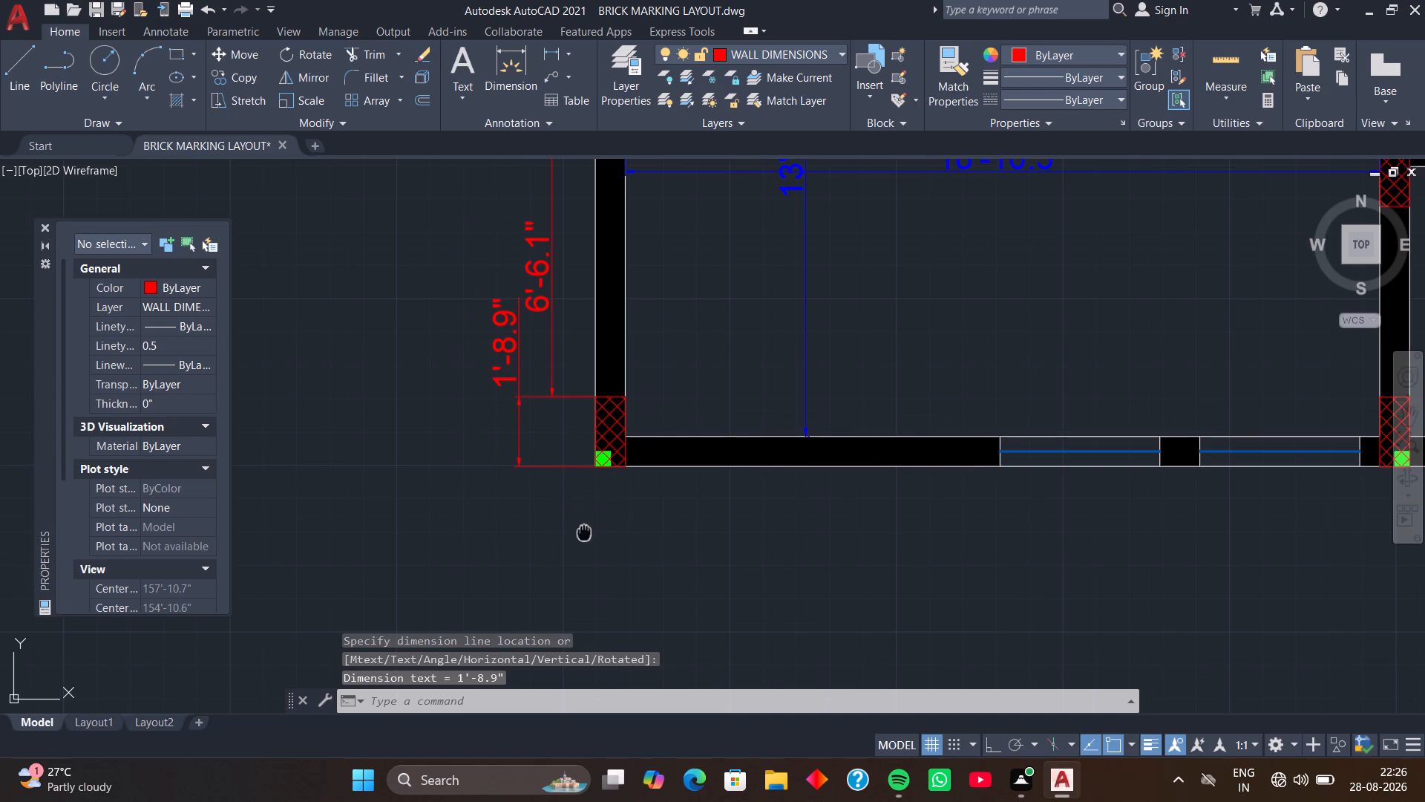
middle_click_drag(573, 529, 465, 497)
left_click(552, 52)
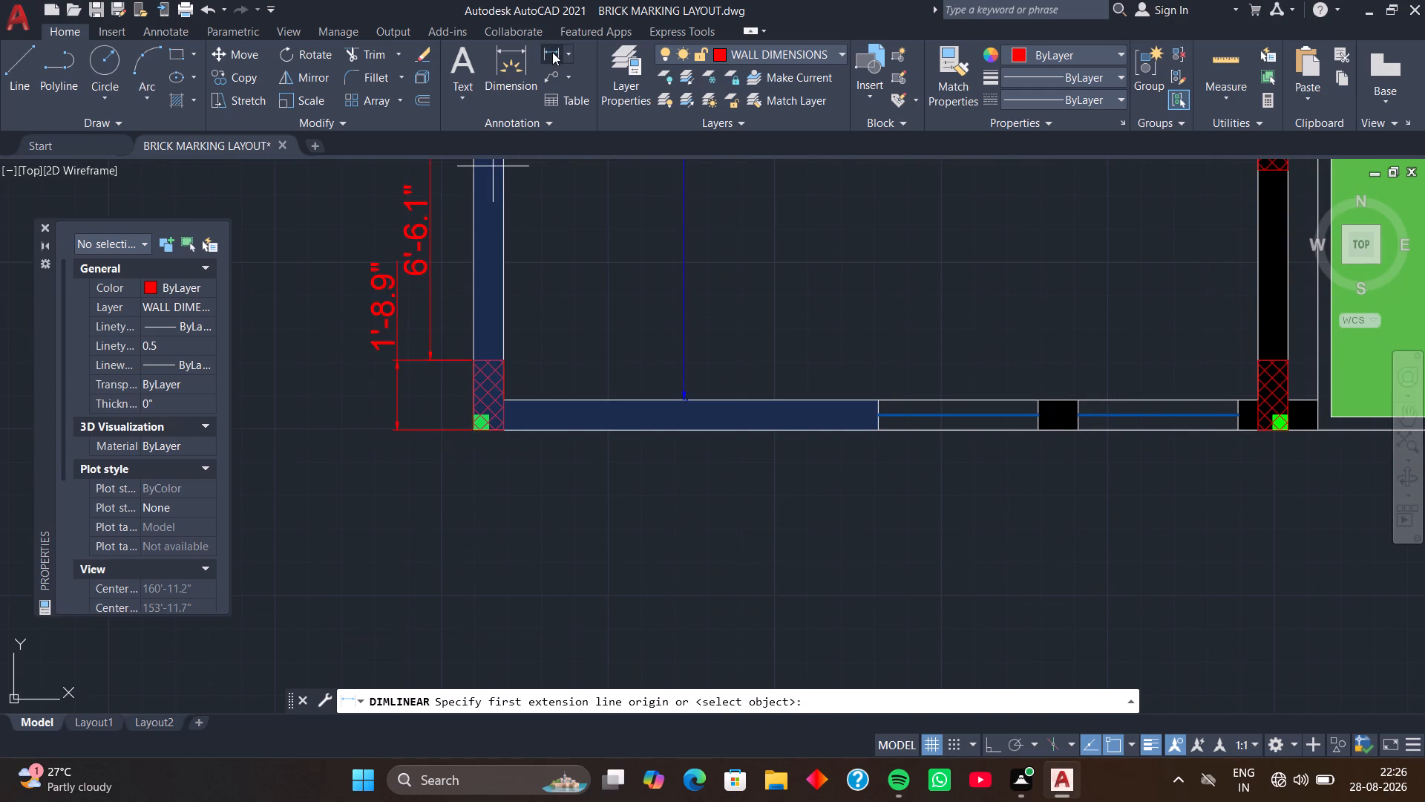
scroll(494, 492, "up", 1)
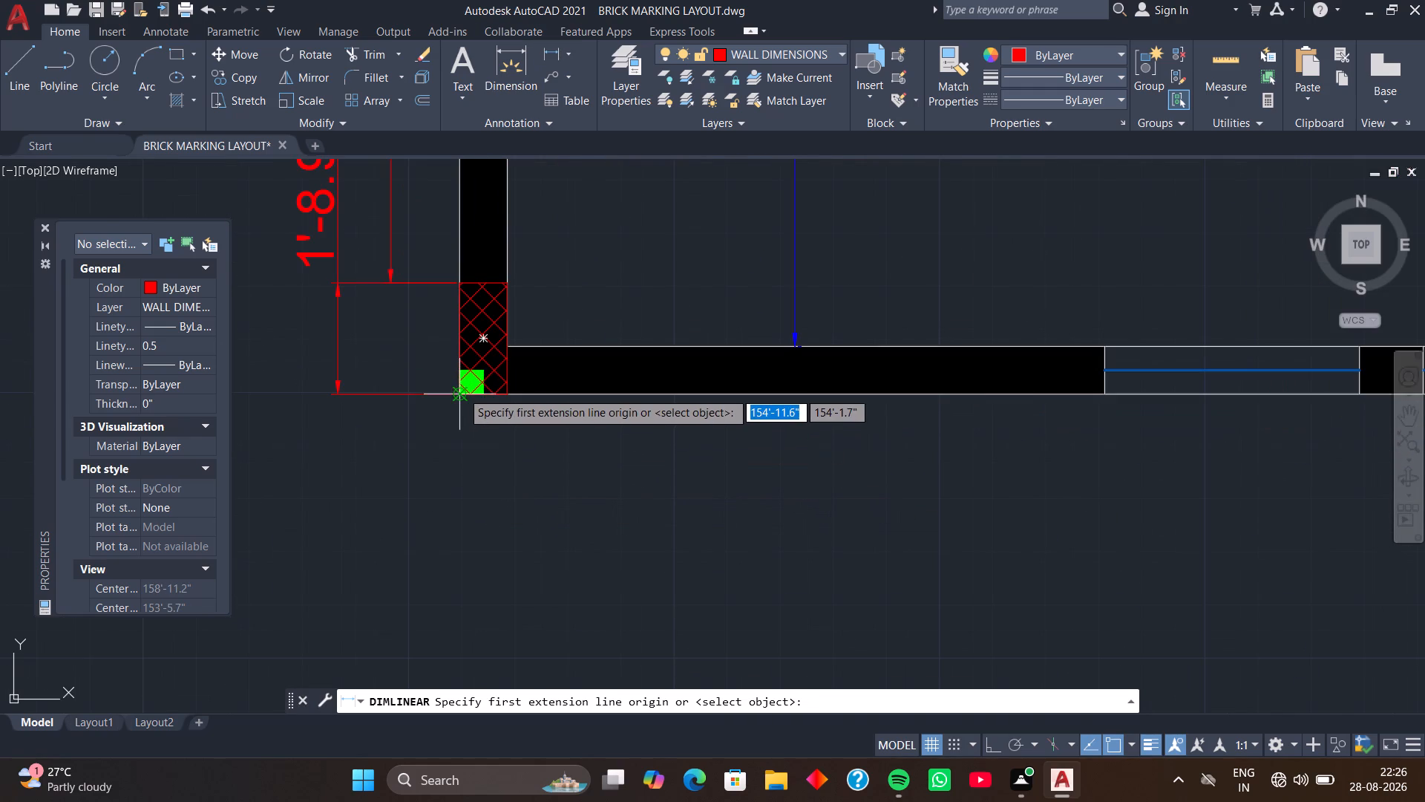
left_click(462, 391)
scroll(761, 440, "down", 2)
middle_click_drag(761, 440, 606, 453)
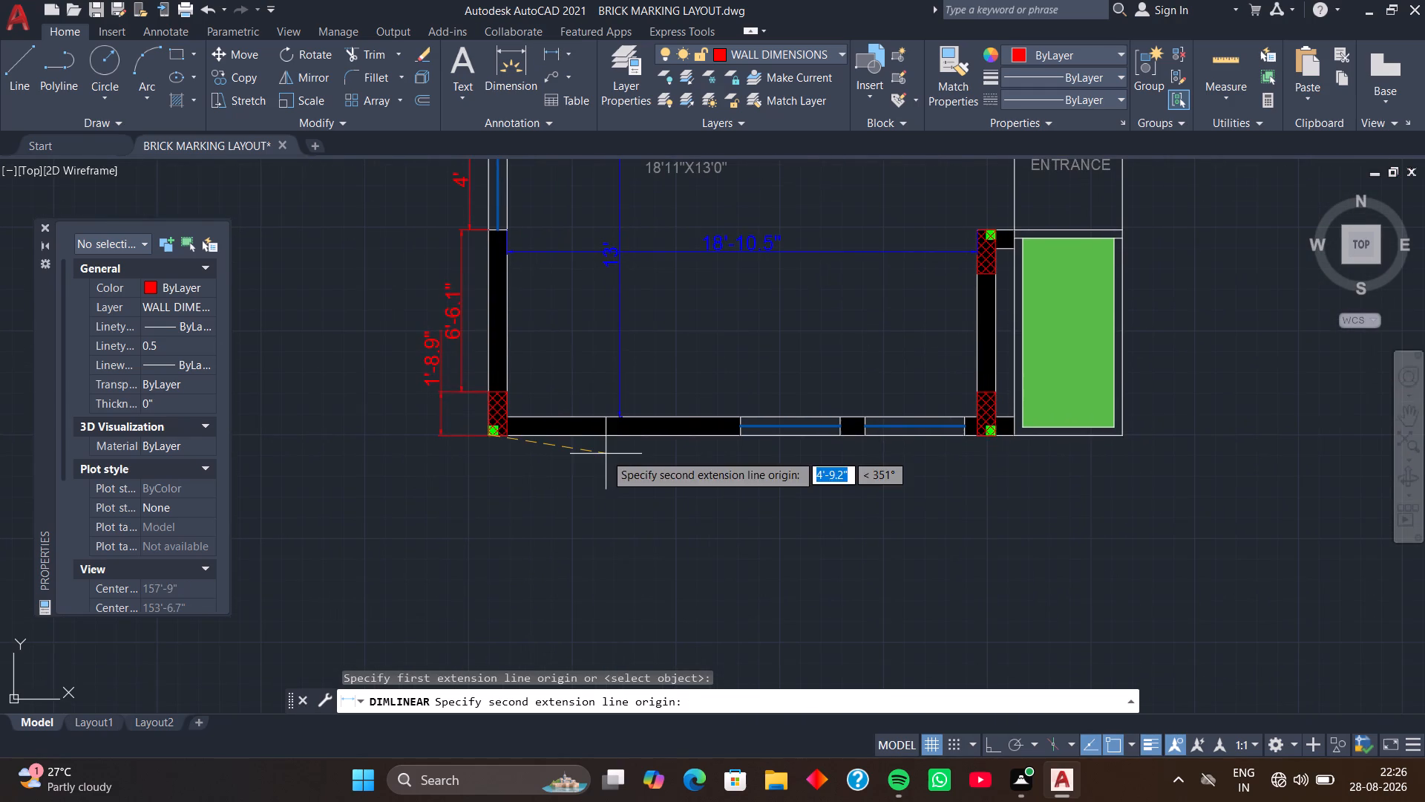
left_click(738, 437)
left_click(743, 486)
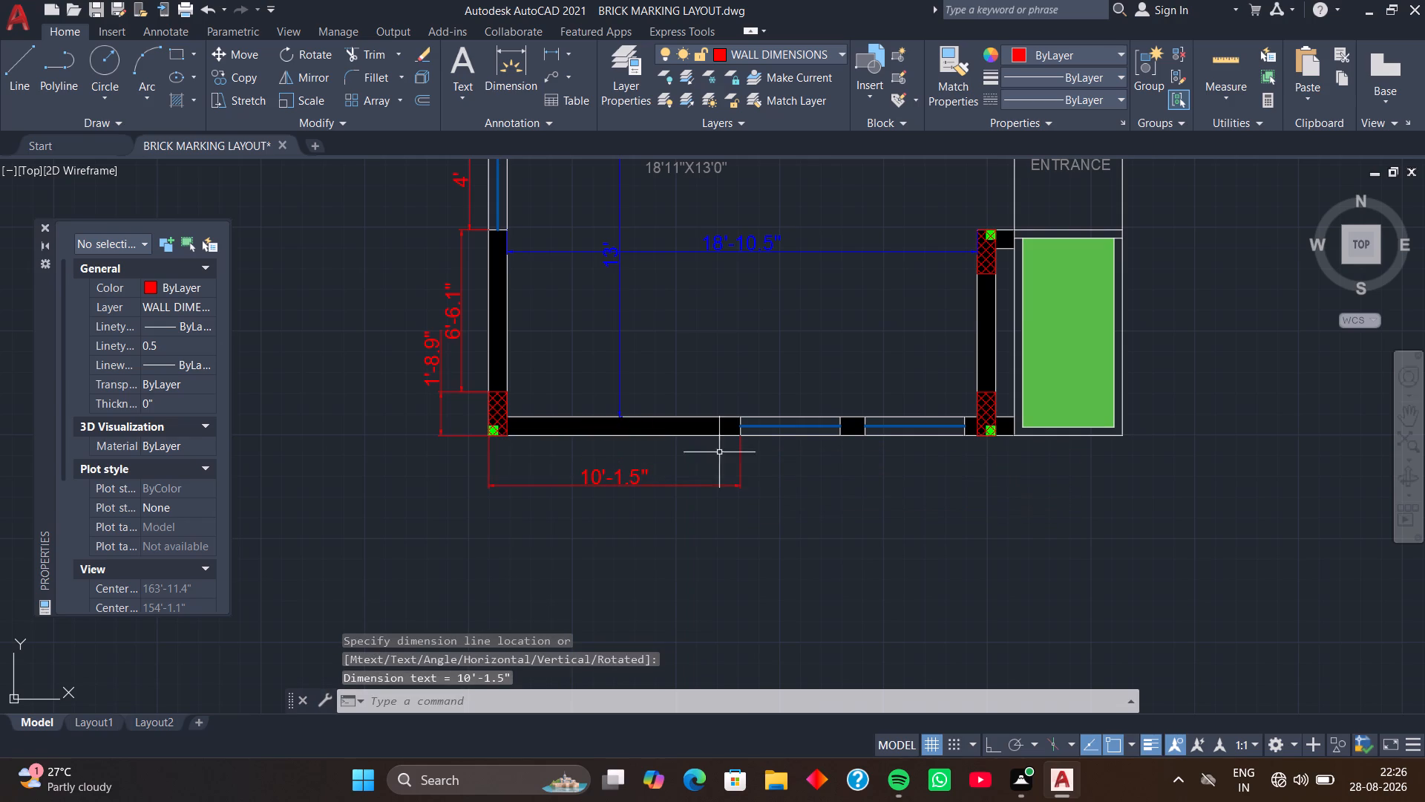
Dimension the first window in the office room's bottom wall, placing it in line with the adjacent wall dimension.
left_click(552, 61)
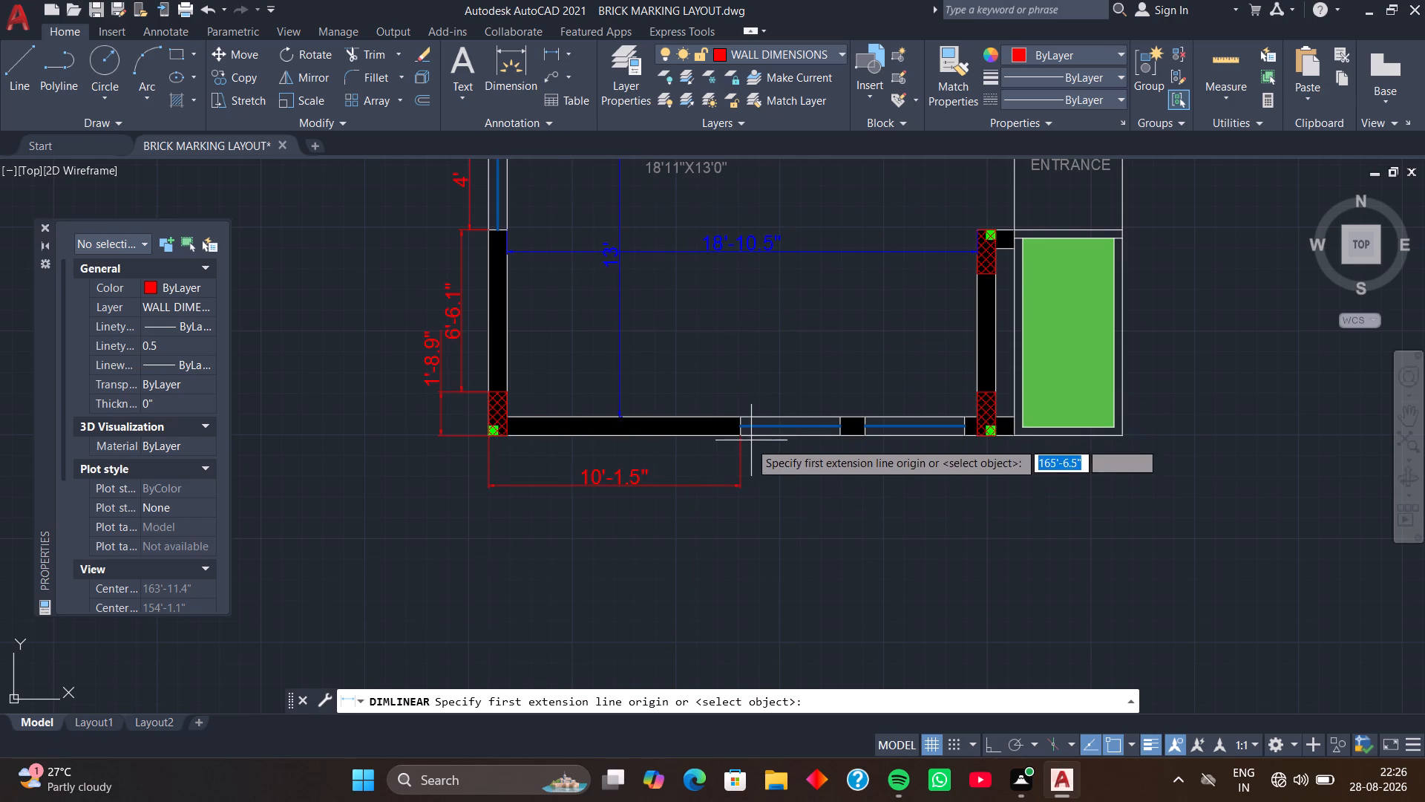
left_click(741, 438)
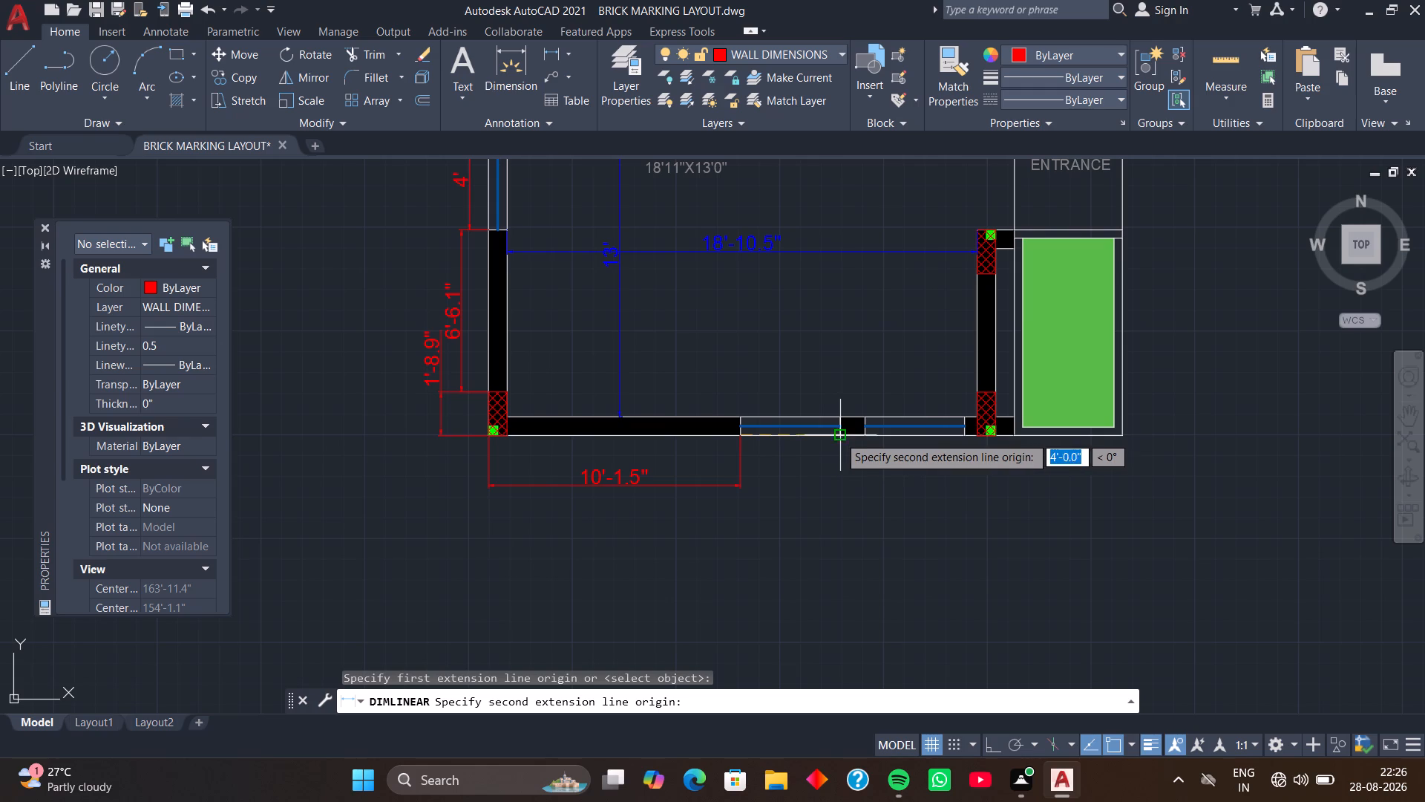
left_click(842, 436)
left_click(859, 484)
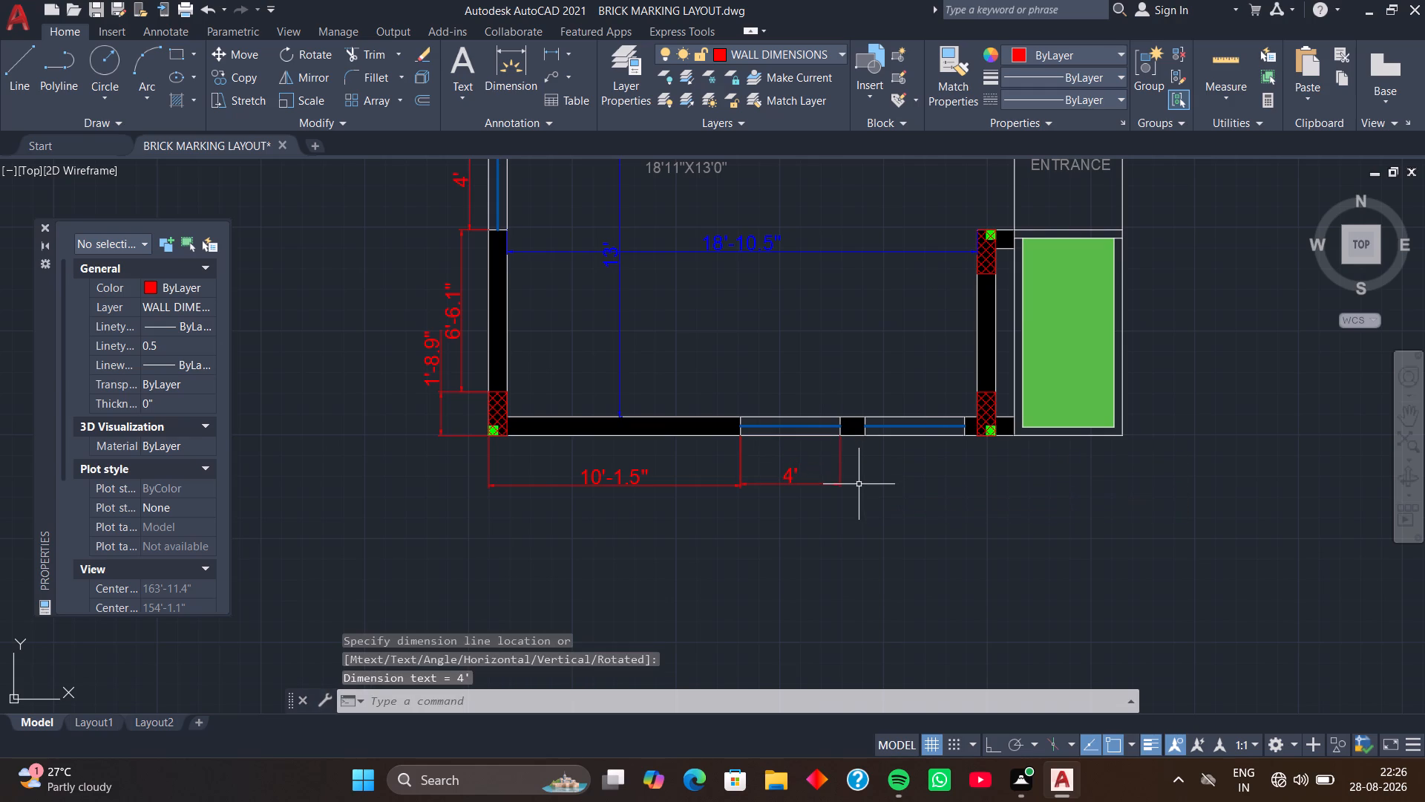
Dimension the second window in the office room's bottom wall, placing the dimension just above the wall inside the room.
key("space")
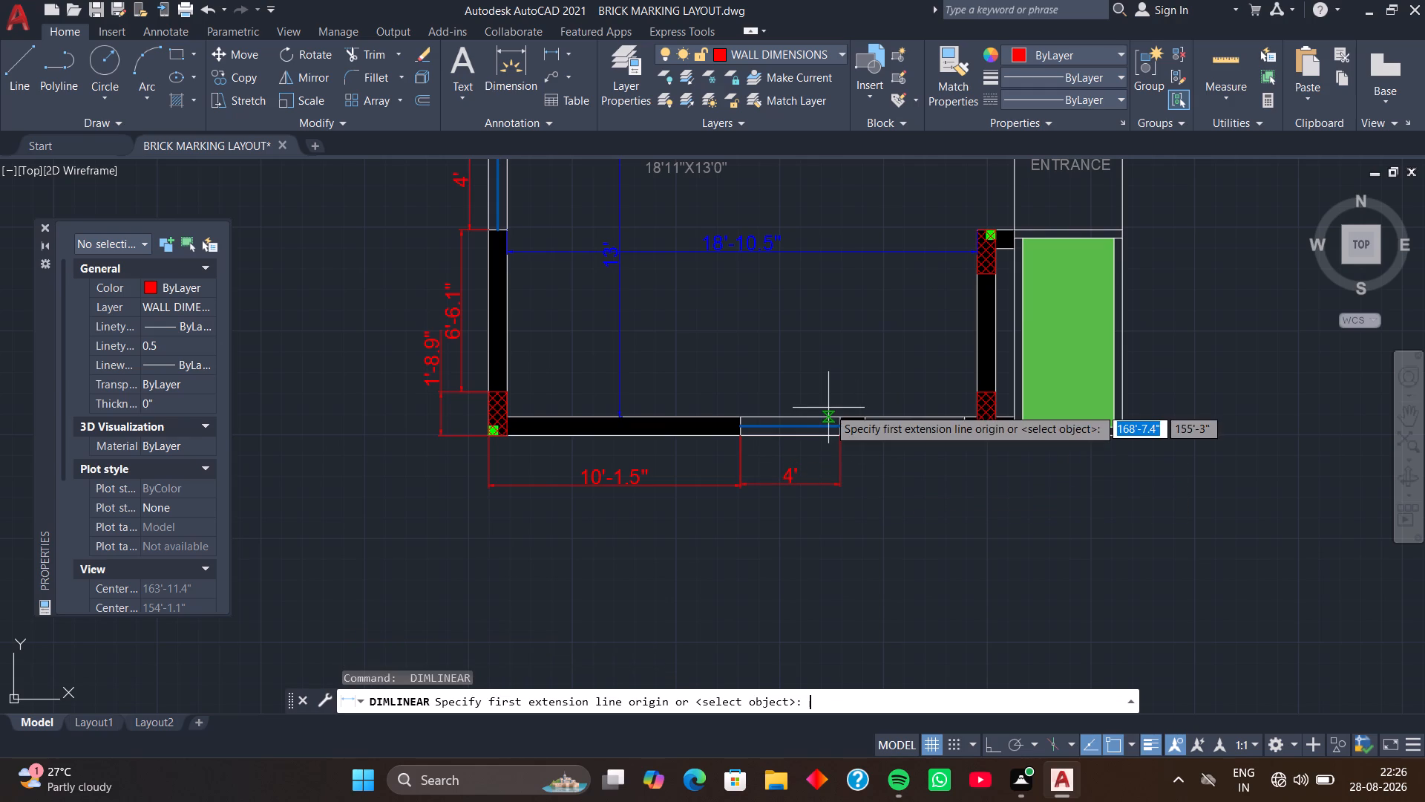
scroll(882, 423, "up", 2)
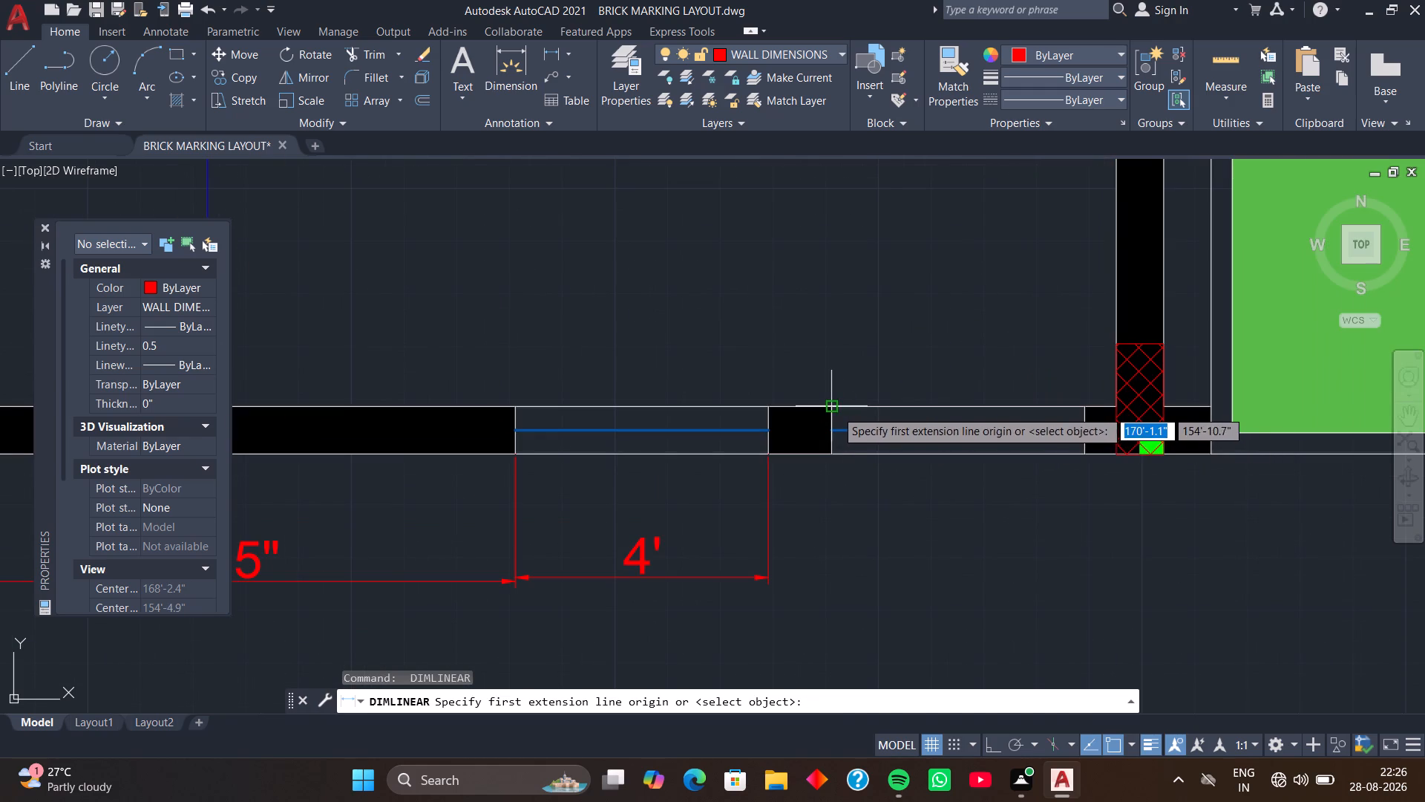
left_click(833, 408)
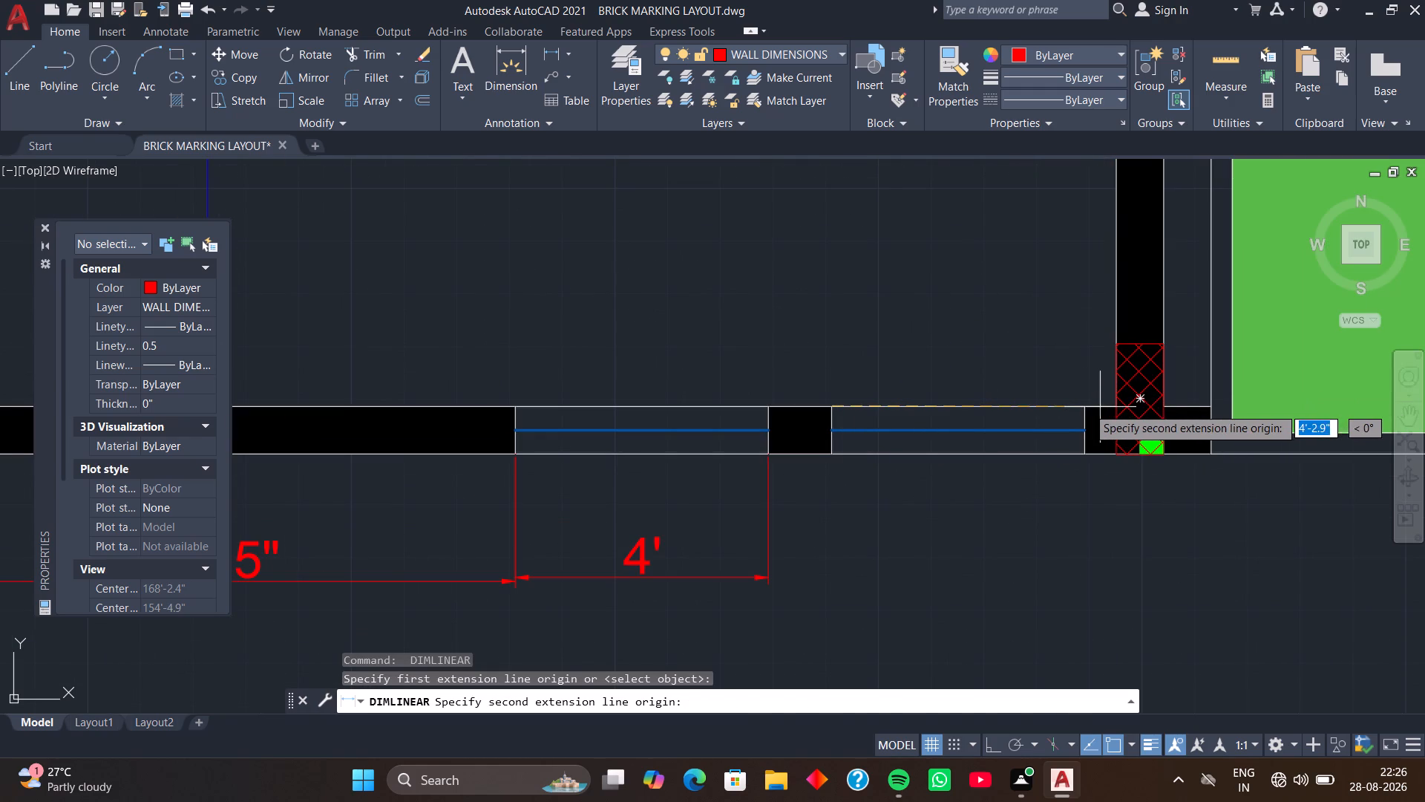
left_click(1085, 407)
left_click(1077, 384)
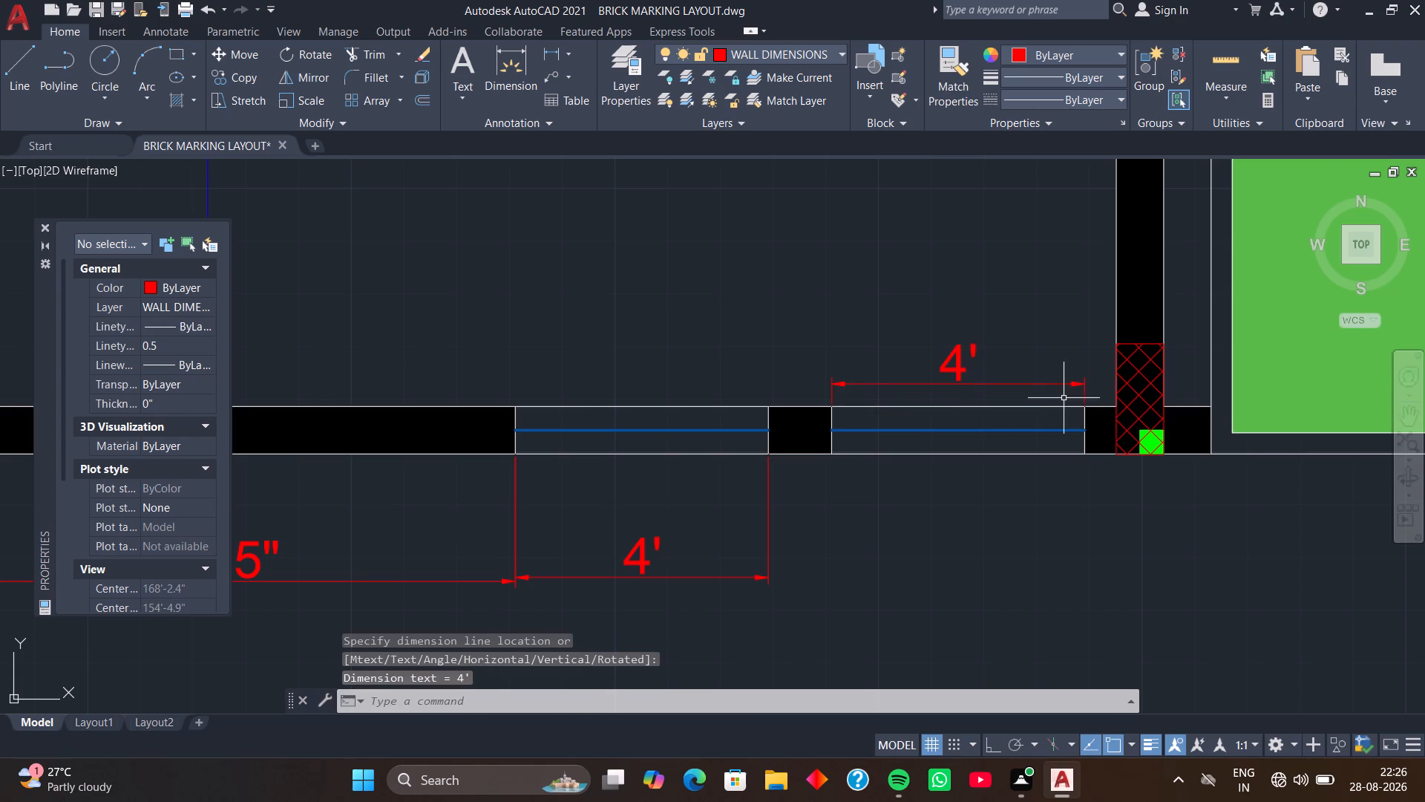
Dimension the short wall piece between the two bottom windows of the office room, placing it just below the wall.
key("space")
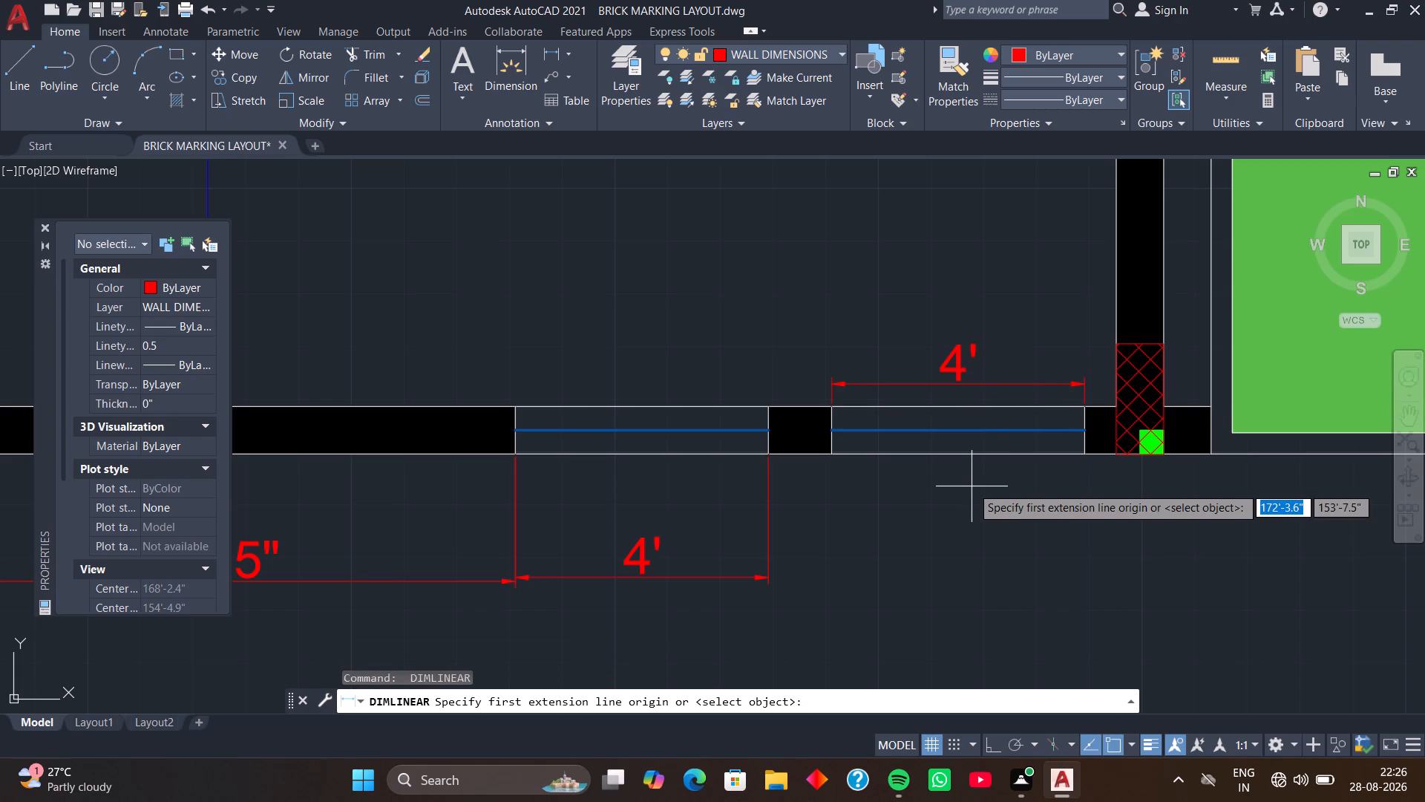
left_click(769, 454)
left_click(828, 454)
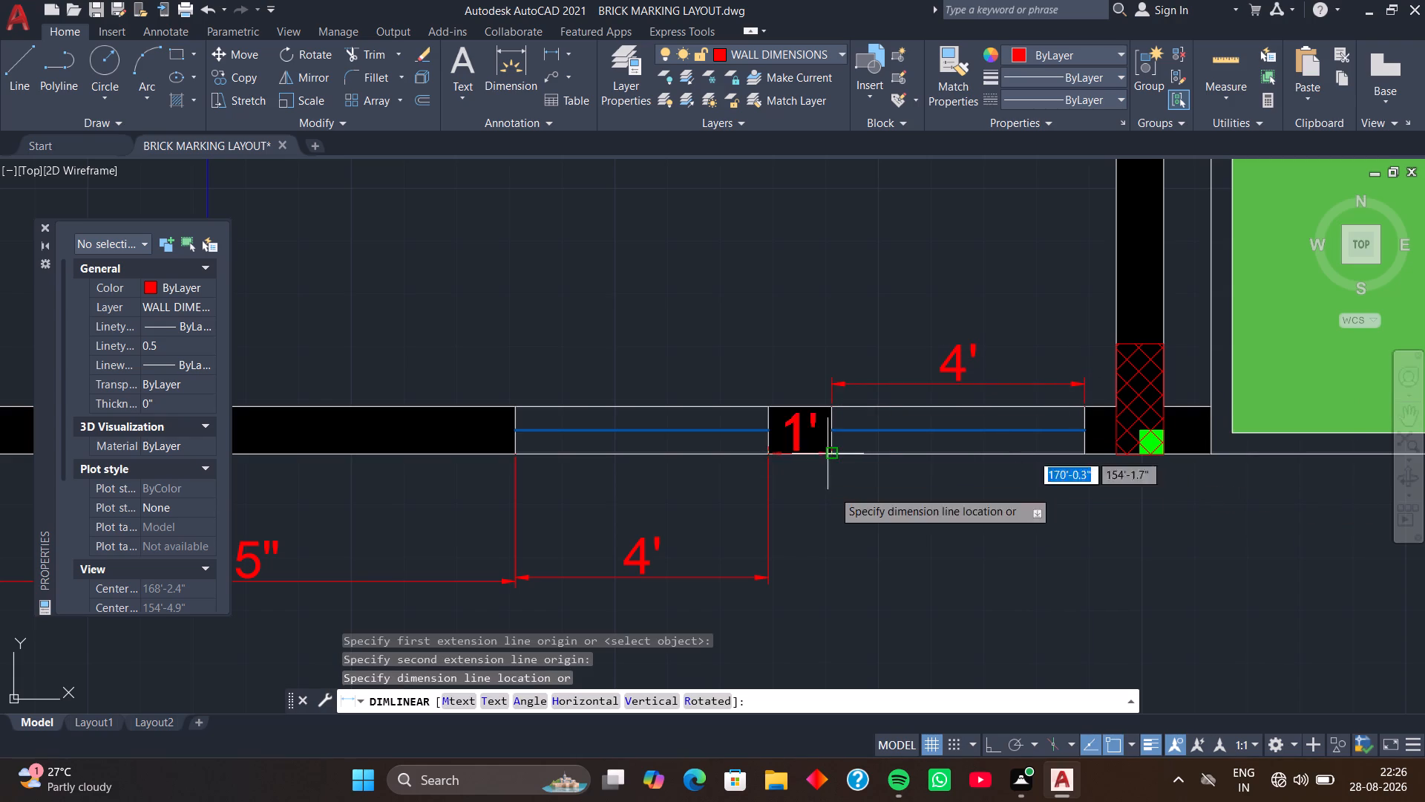
left_click(836, 502)
Dimension the bottom wall from the second window's right edge to the wall end beside the green strip, placing it below the wall.
middle_click_drag(891, 503, 695, 518)
middle_click_drag(884, 508, 790, 524)
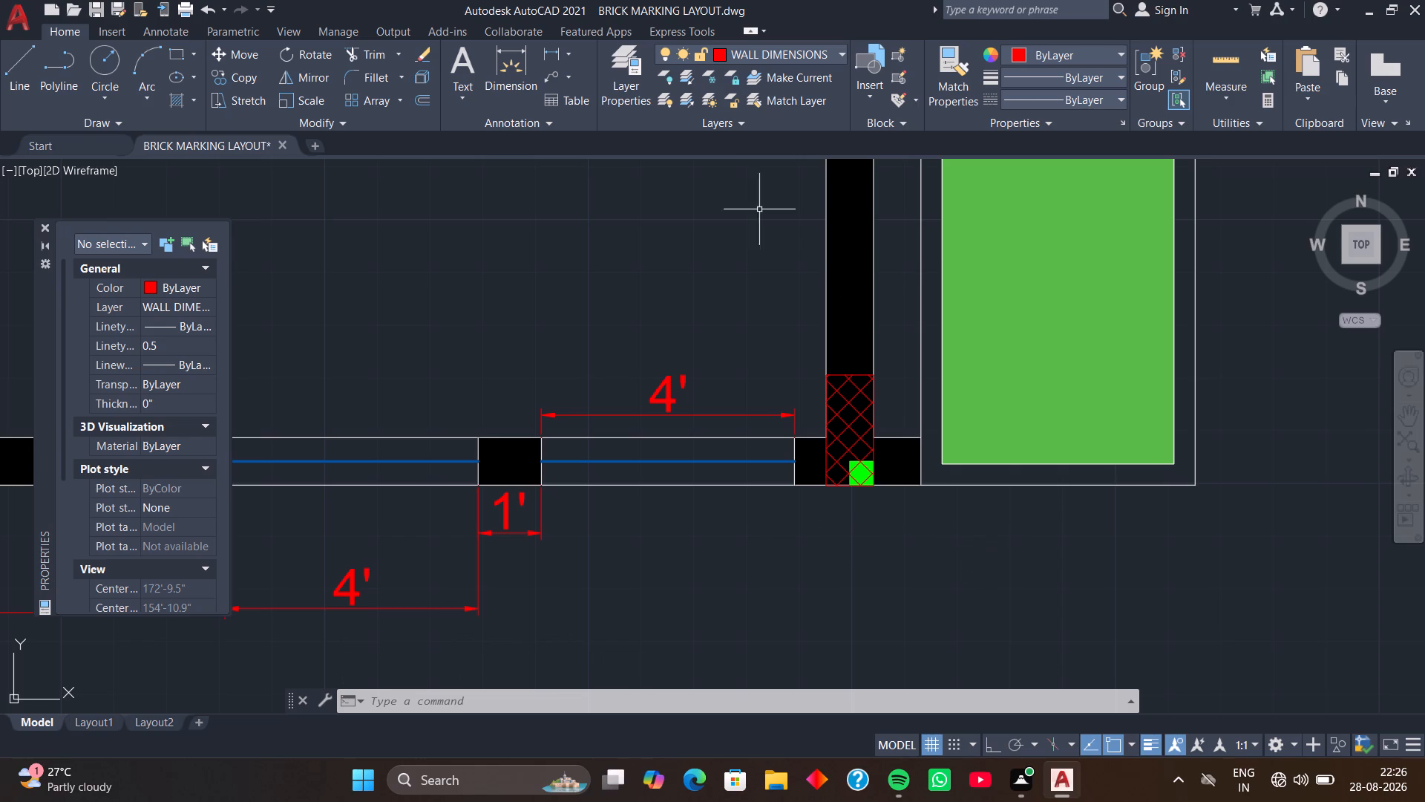
left_click(556, 58)
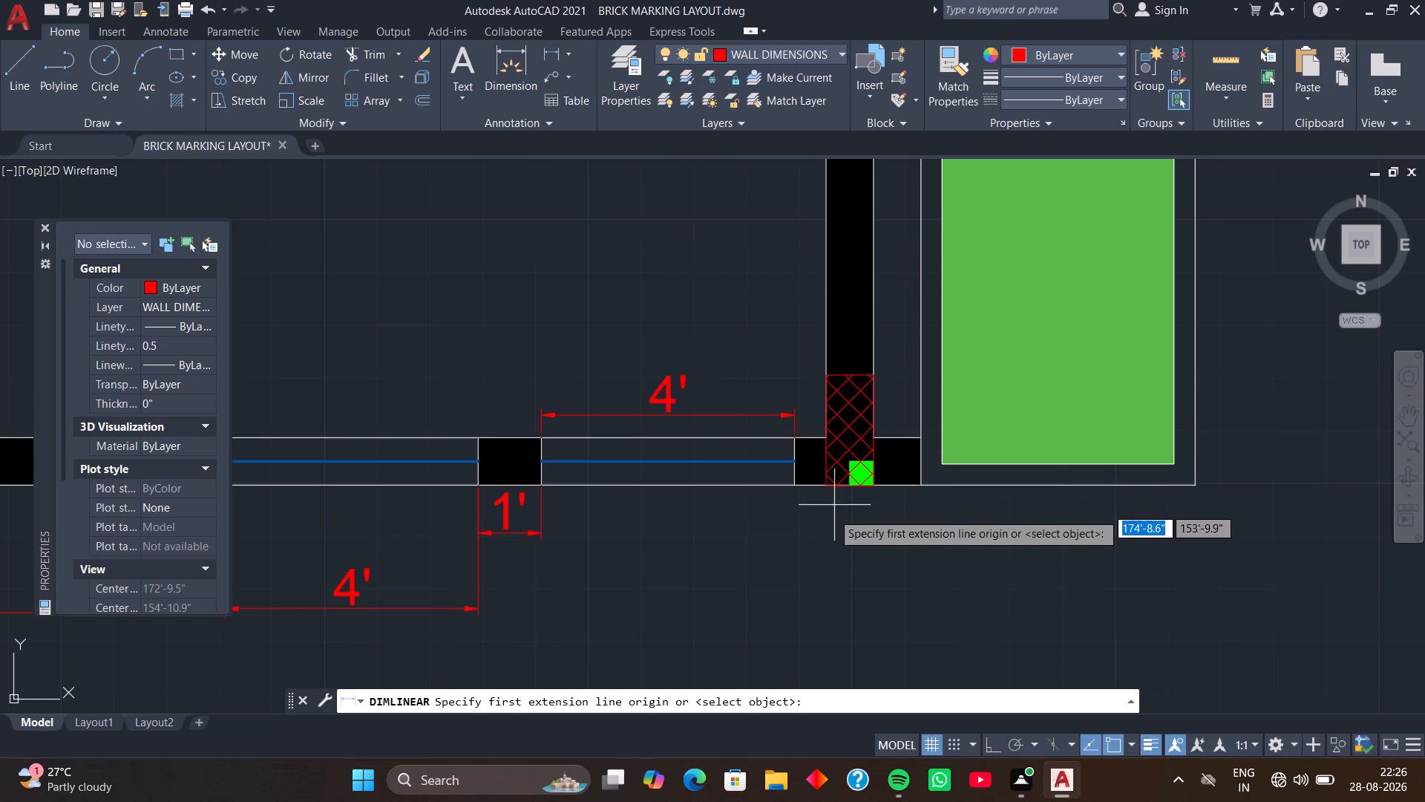
scroll(821, 517, "up", 1)
middle_click_drag(810, 511, 721, 494)
left_click(684, 448)
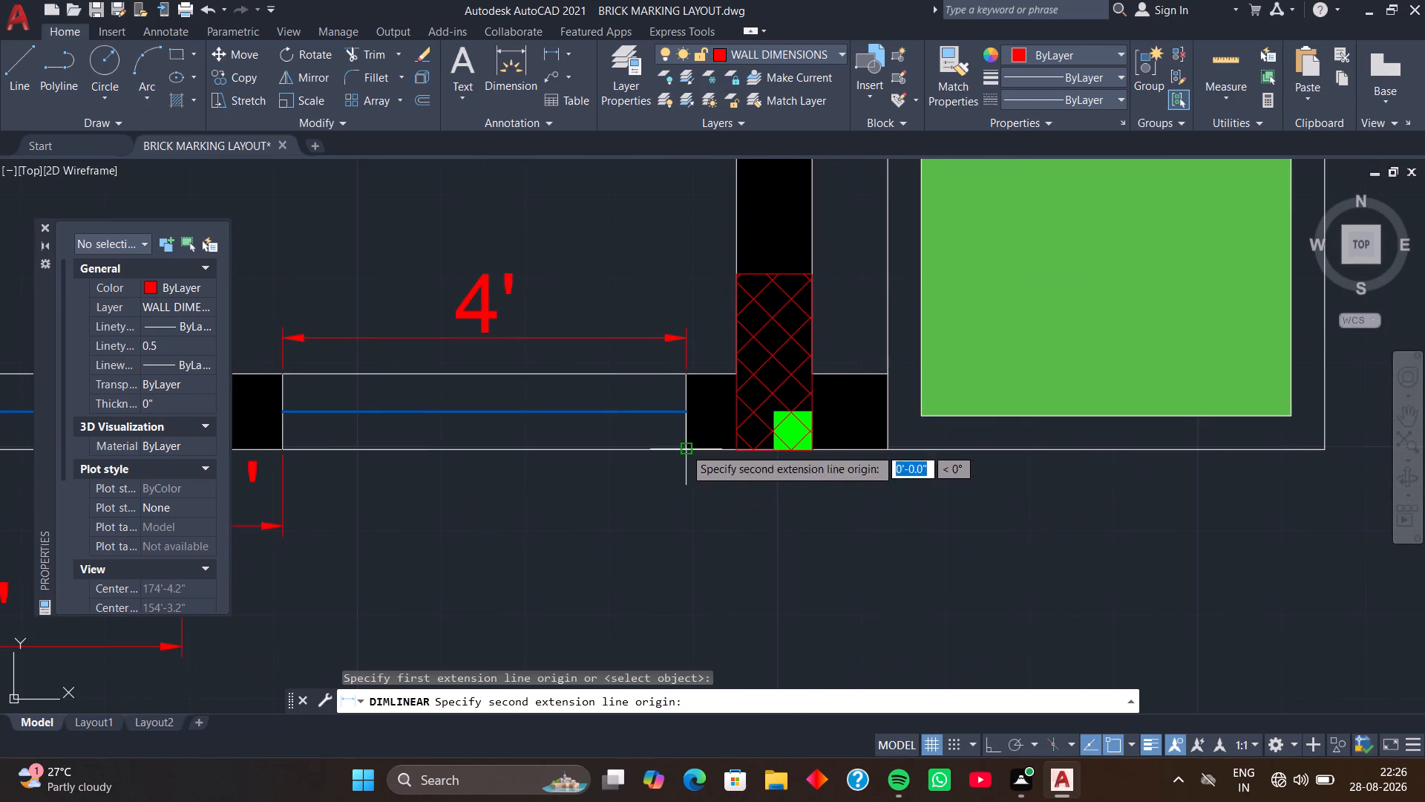
left_click(888, 451)
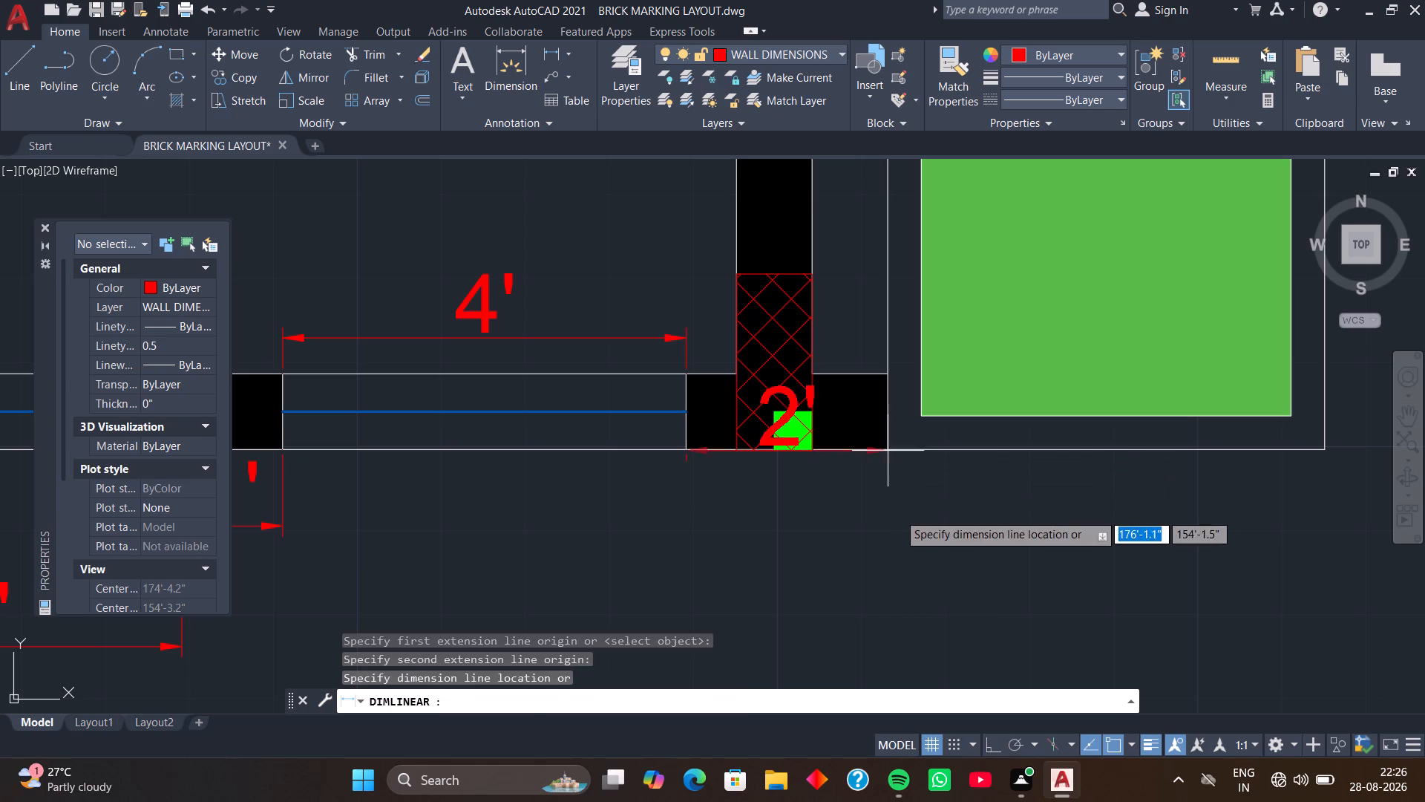
left_click(898, 514)
Examine the dimensioning across the smaller plan and the larger floor plan with the living hall, kitchen and bedroom.
scroll(860, 492, "down", 1)
middle_click_drag(885, 544, 810, 475)
scroll(816, 488, "down", 1)
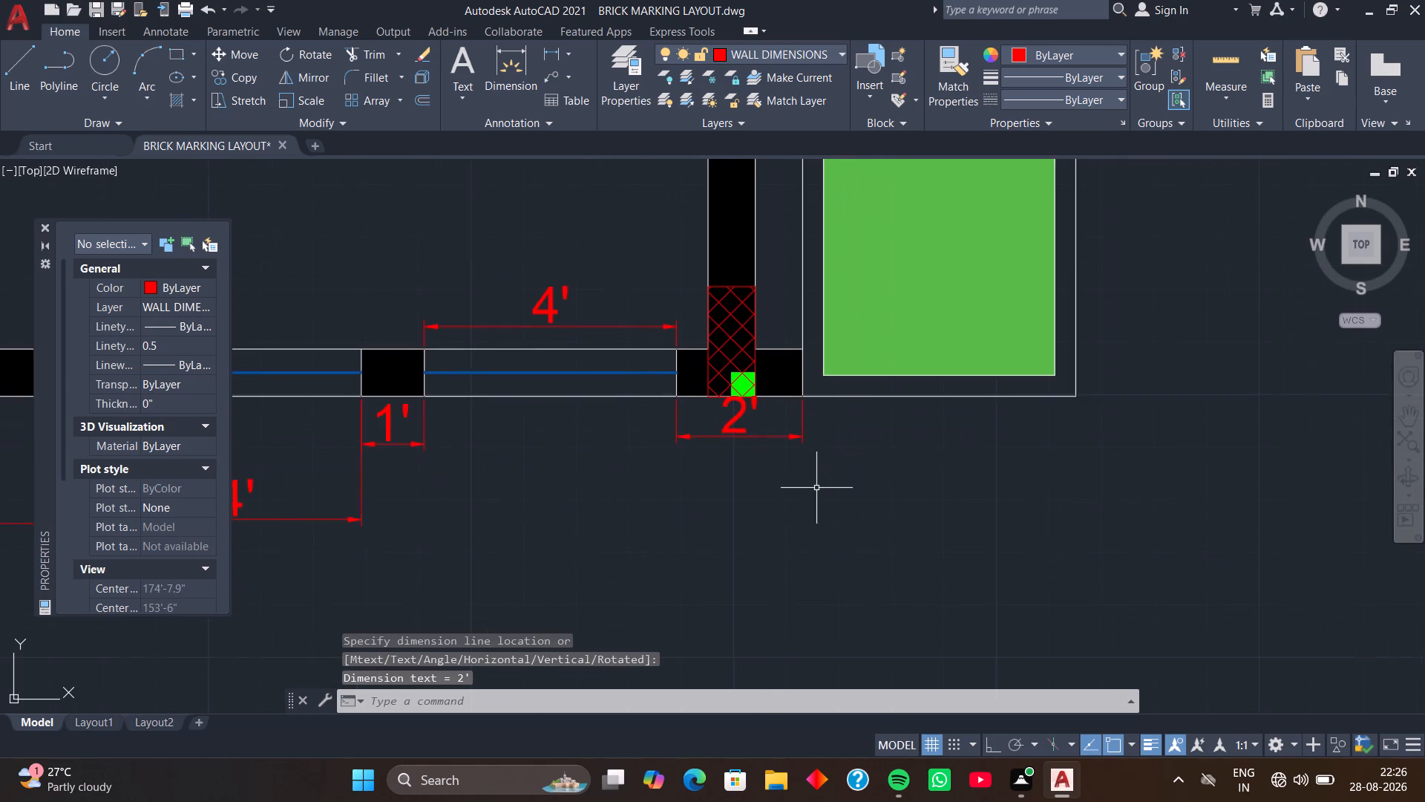
scroll(816, 489, "down", 1)
middle_click_drag(828, 538, 840, 570)
scroll(839, 532, "down", 1)
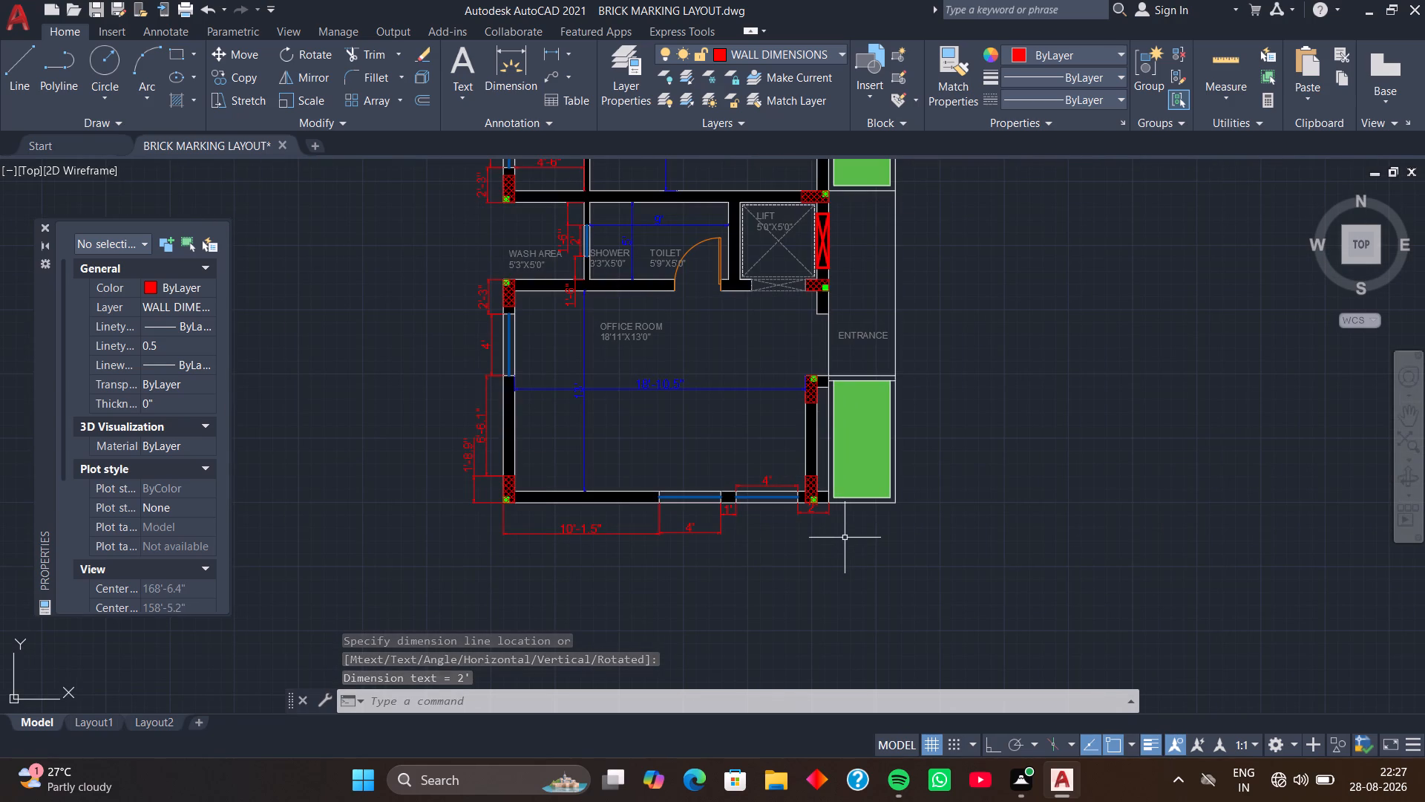
scroll(716, 445, "down", 1)
middle_click_drag(722, 456, 677, 463)
scroll(707, 393, "up", 1)
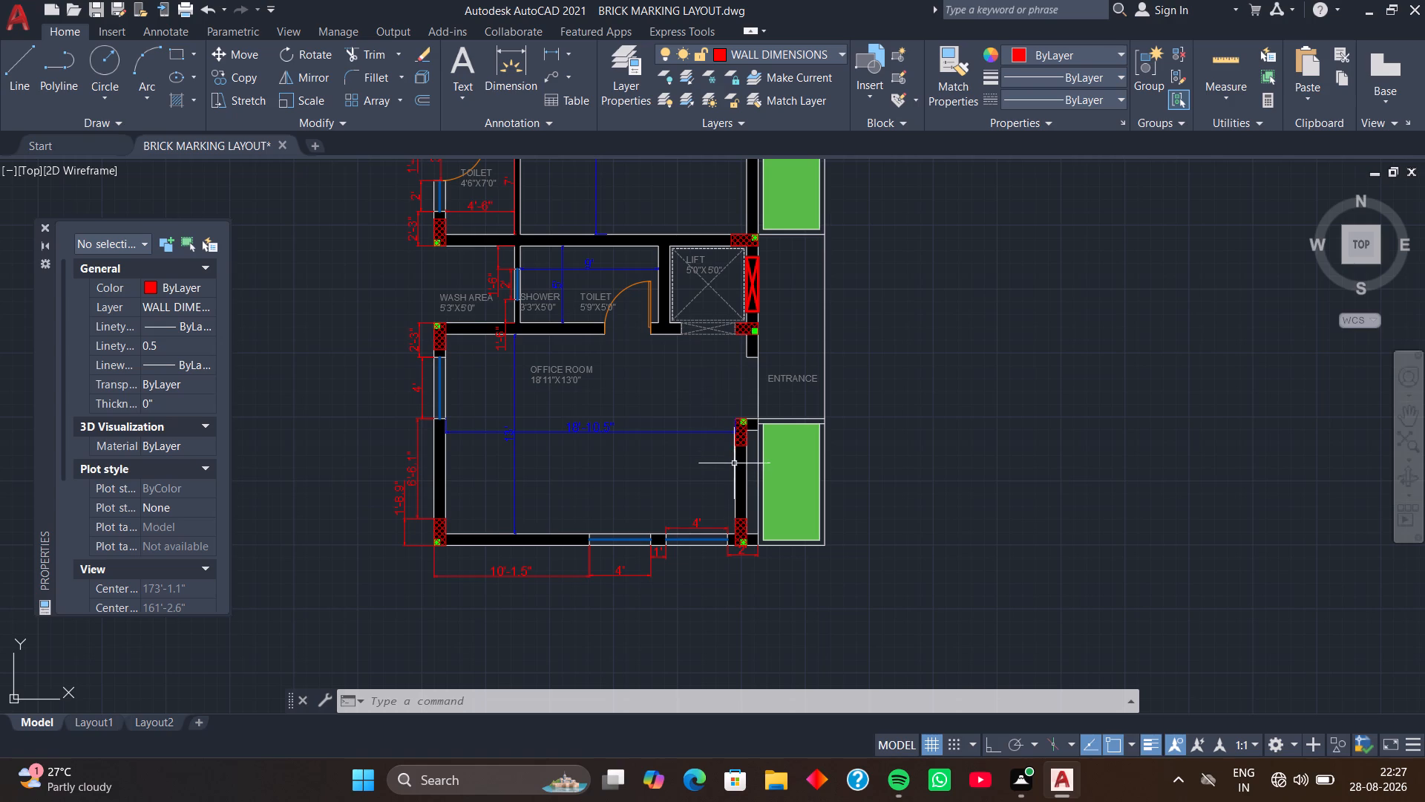
middle_click_drag(731, 472, 661, 473)
scroll(678, 362, "down", 1)
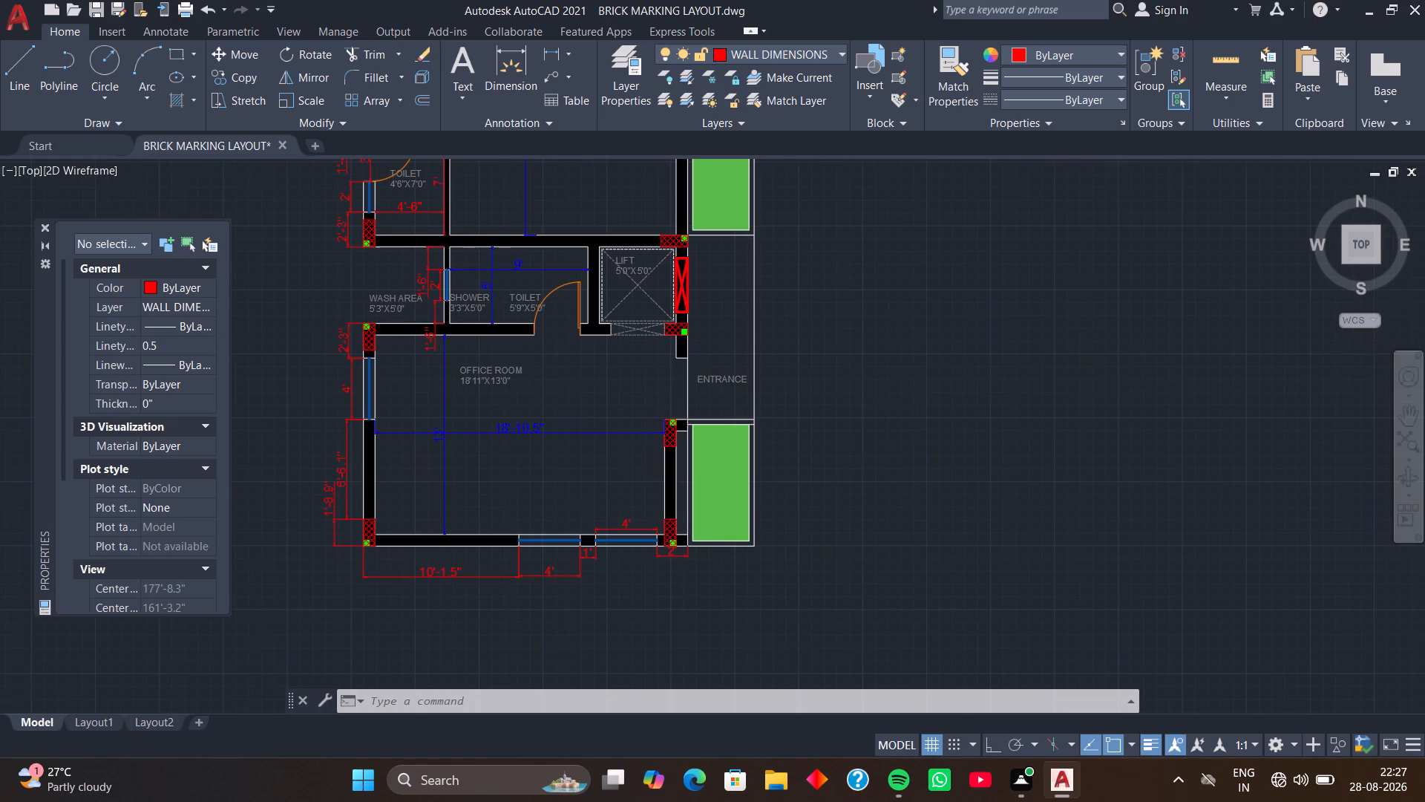
scroll(678, 362, "down", 1)
middle_click_drag(657, 391, 685, 362)
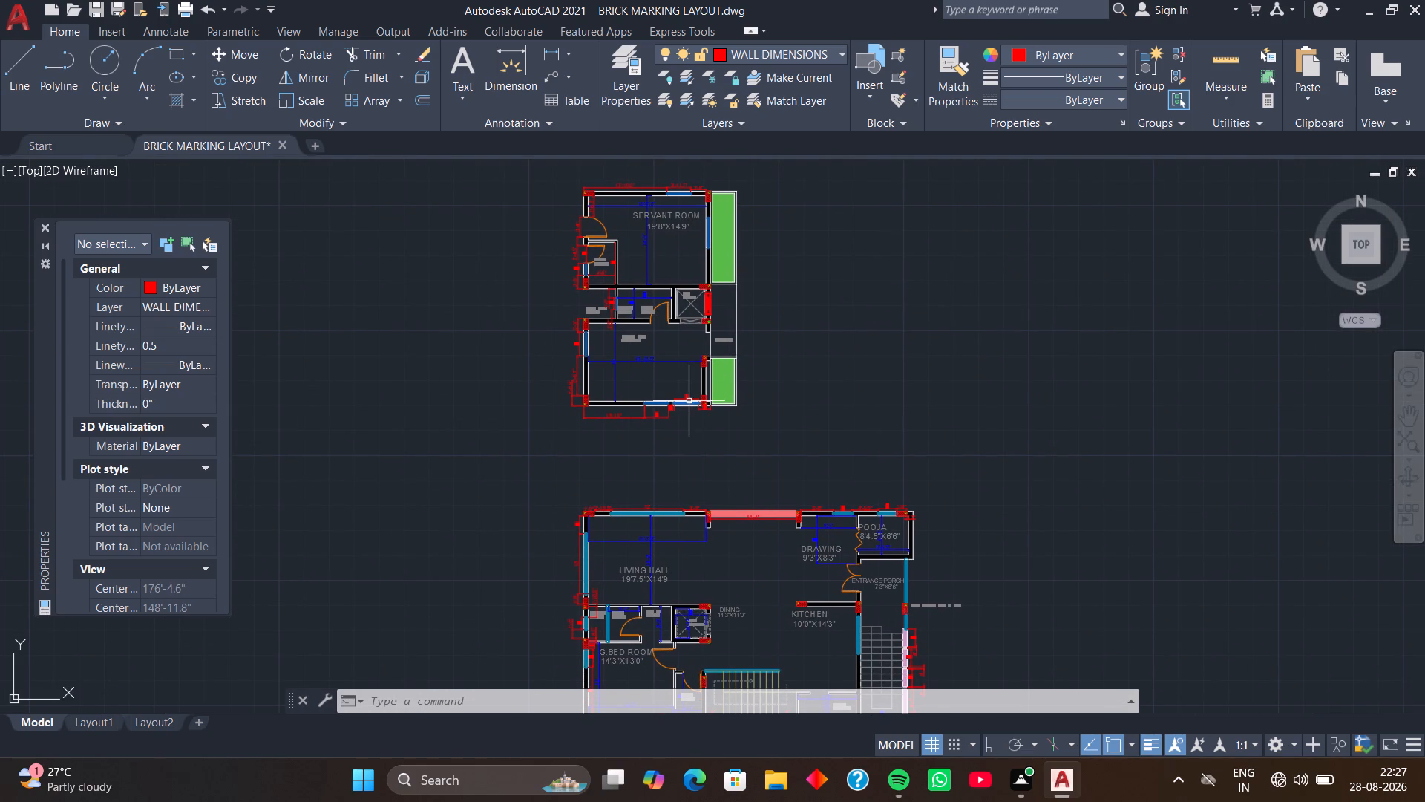
scroll(675, 476, "down", 1)
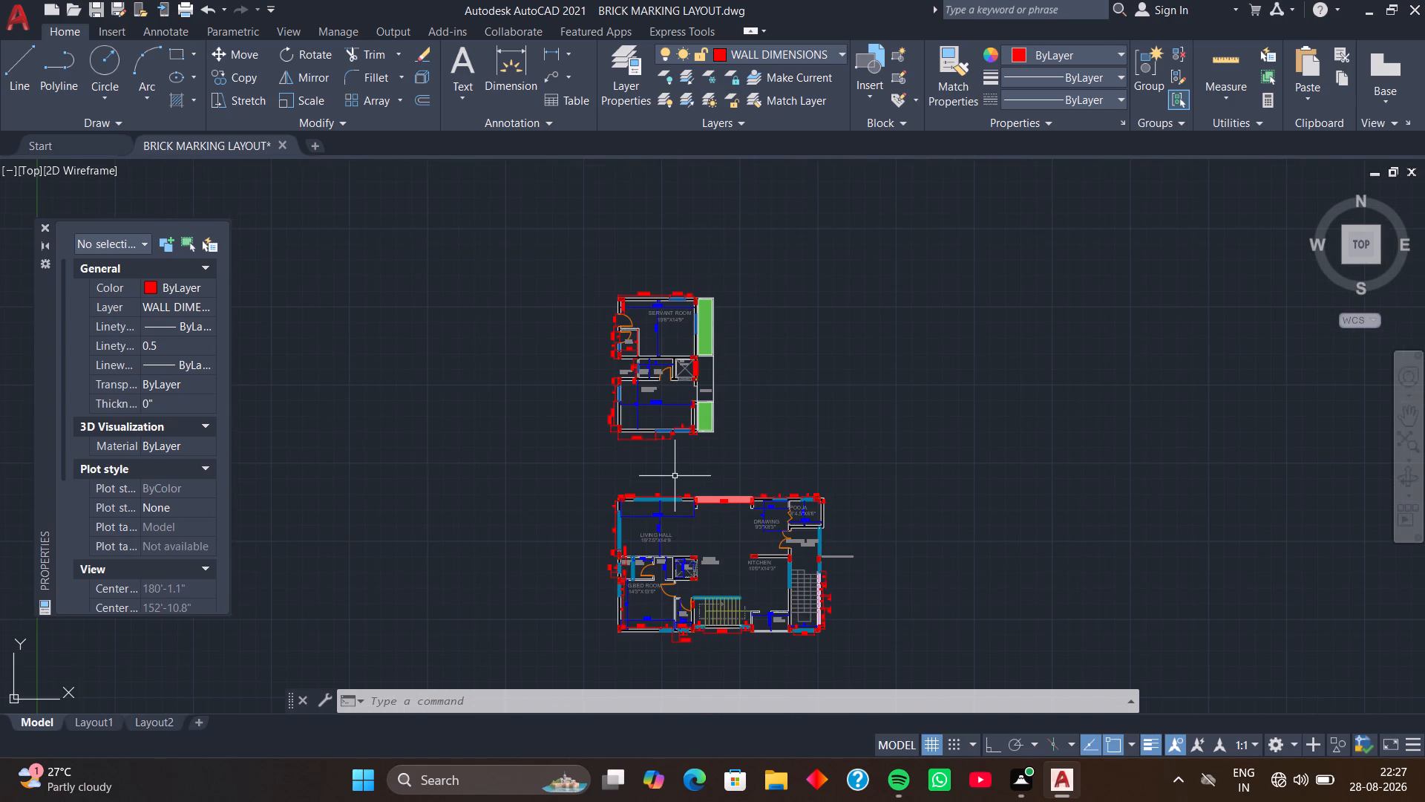
middle_click_drag(675, 476, 654, 318)
scroll(701, 430, "up", 2)
middle_click_drag(701, 434, 680, 408)
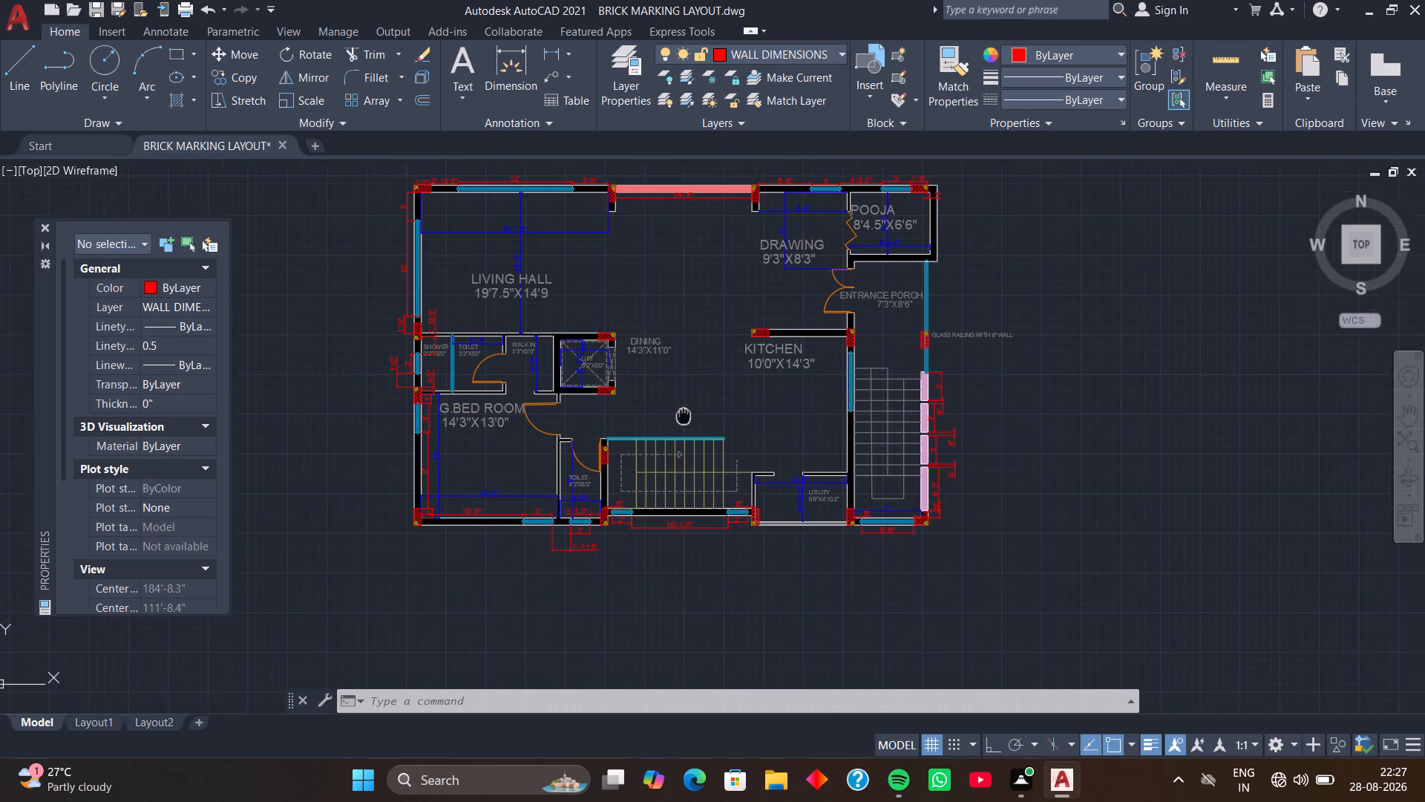
middle_click_drag(680, 408, 652, 342)
middle_click_drag(696, 518, 733, 377)
scroll(733, 377, "up", 1)
scroll(729, 418, "down", 2)
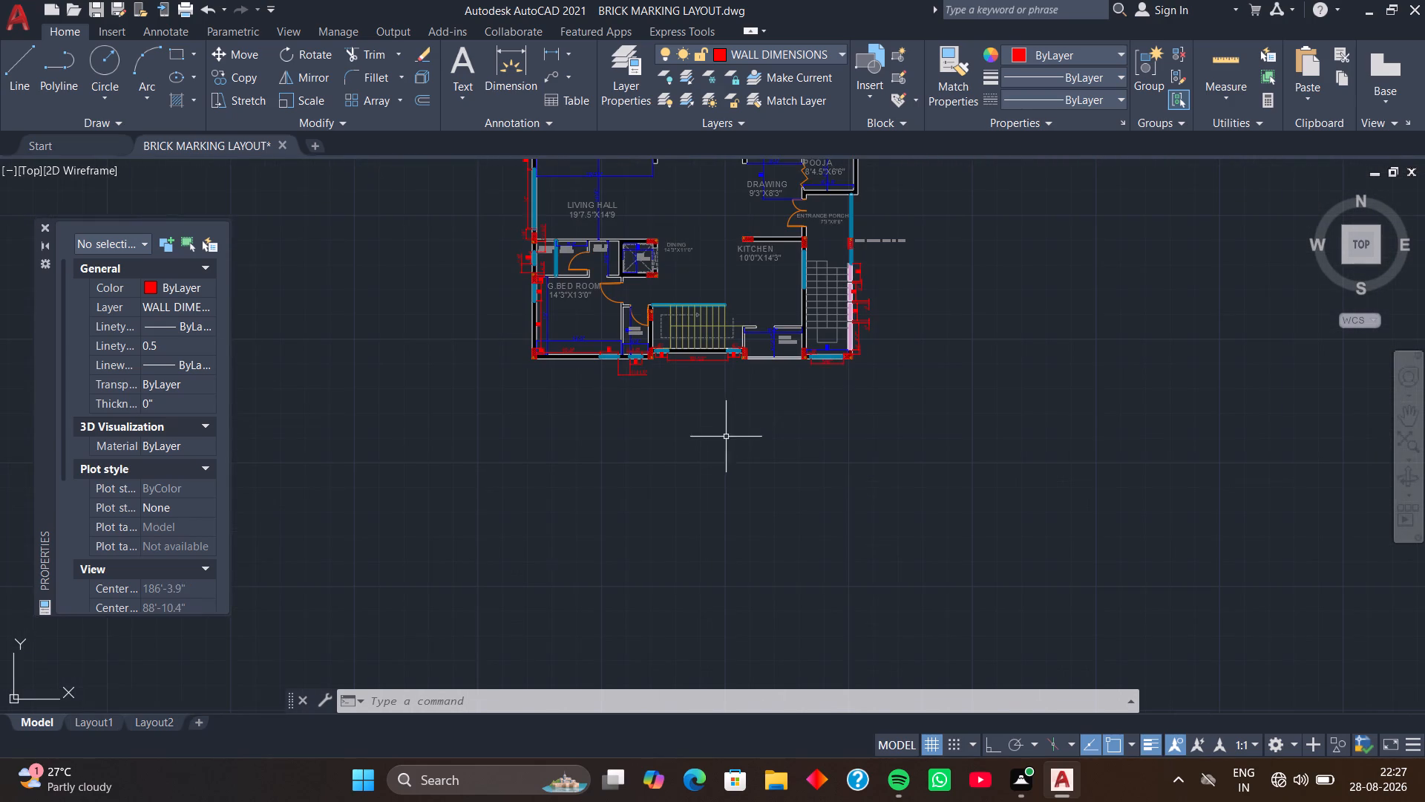
middle_click_drag(724, 443, 738, 346)
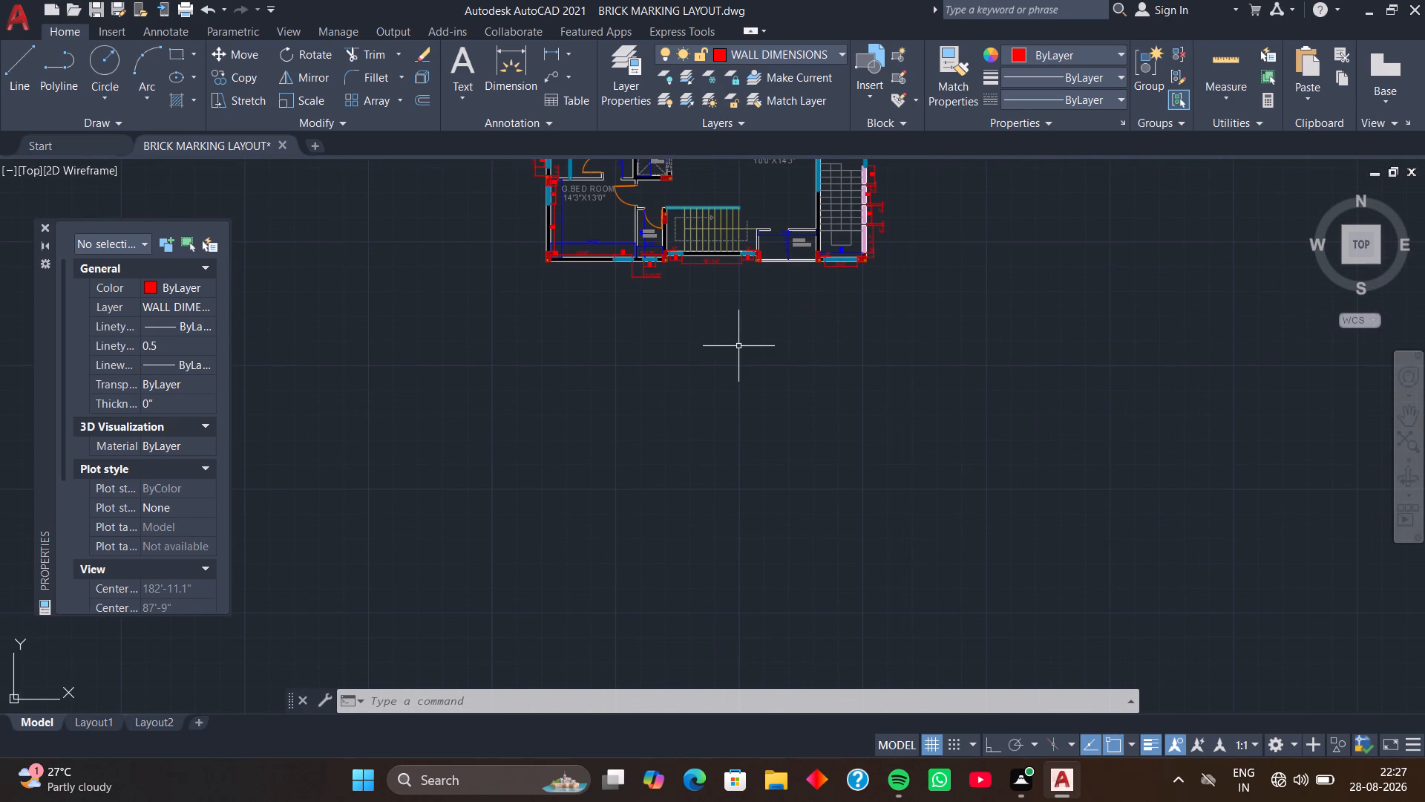
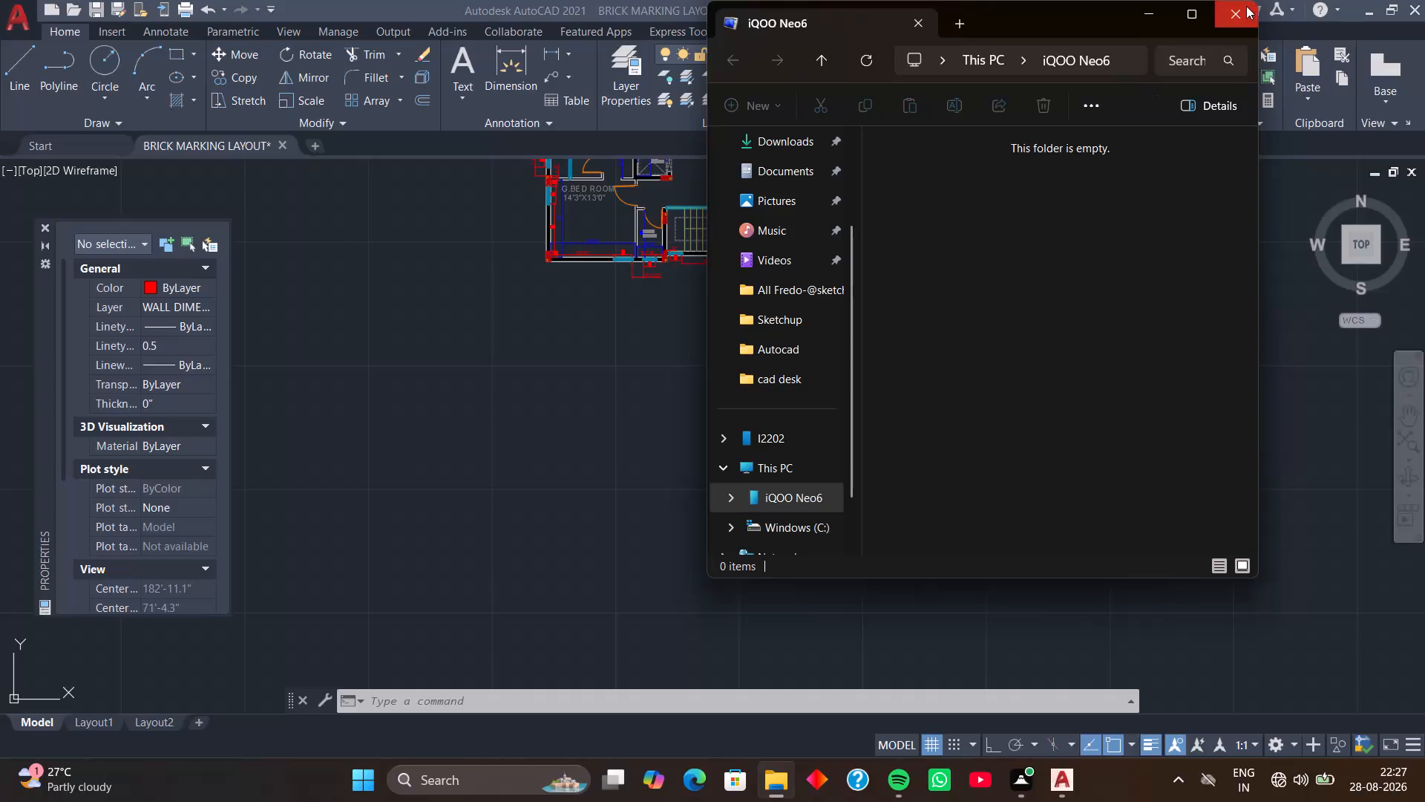
Close the iQOO Neo6 file window and return to the brick marking layout drawing.
left_click(1245, 8)
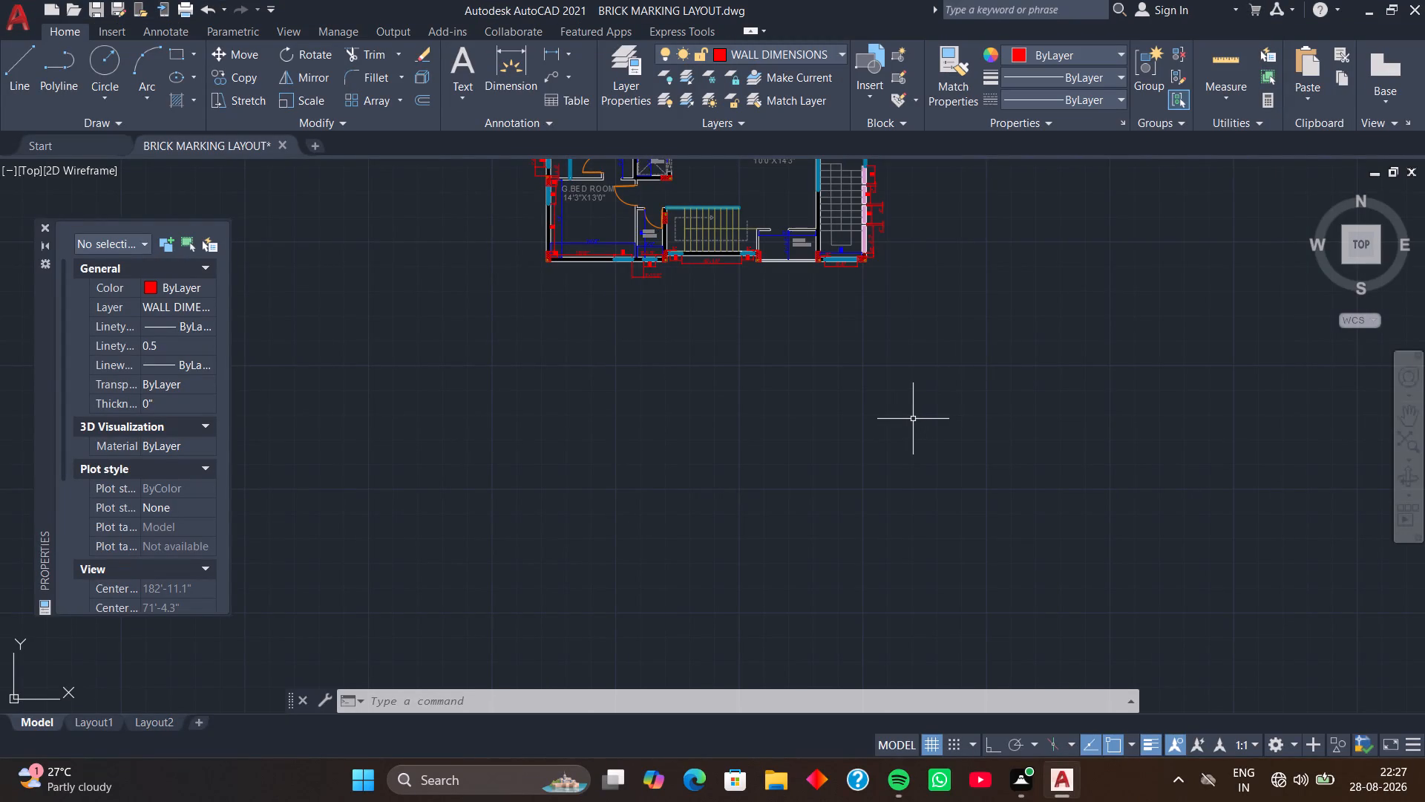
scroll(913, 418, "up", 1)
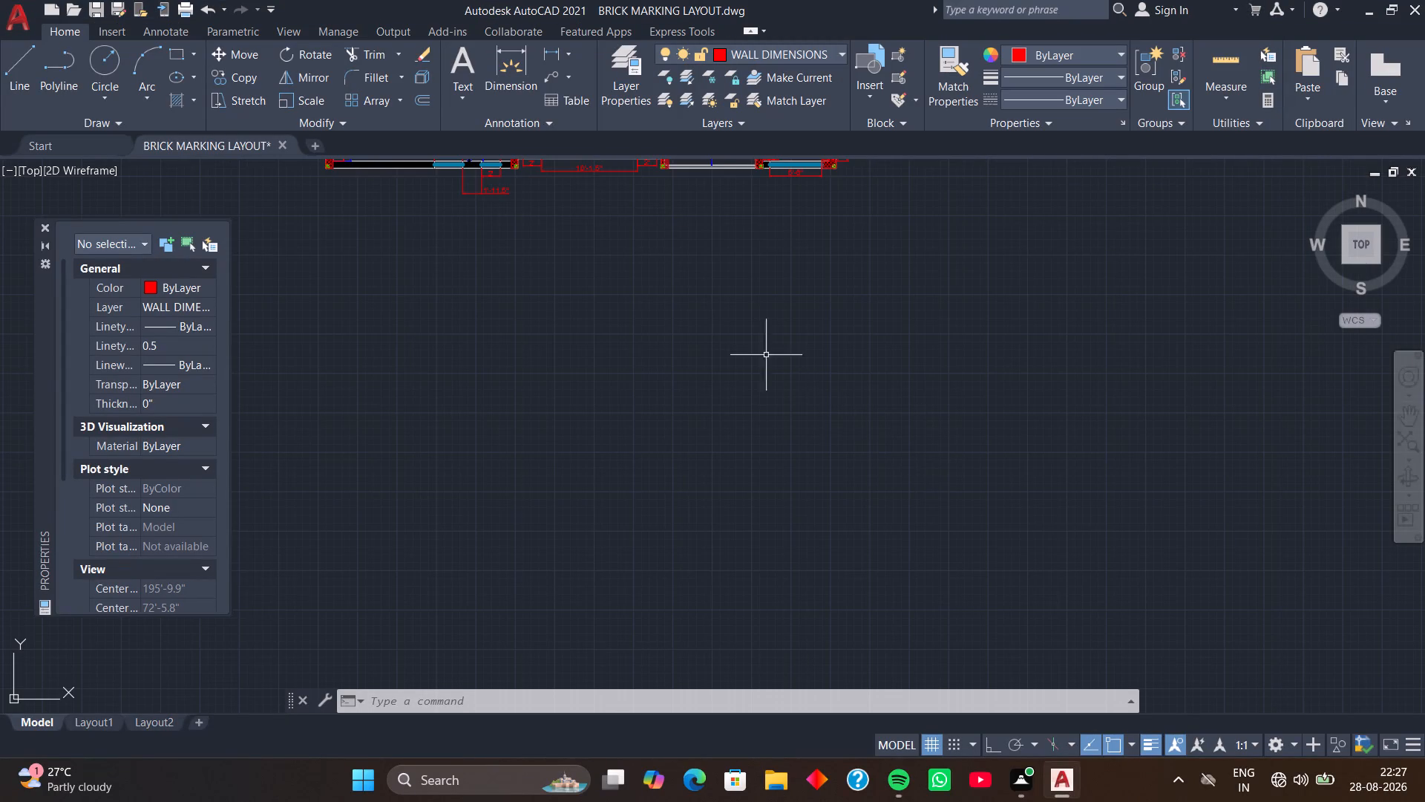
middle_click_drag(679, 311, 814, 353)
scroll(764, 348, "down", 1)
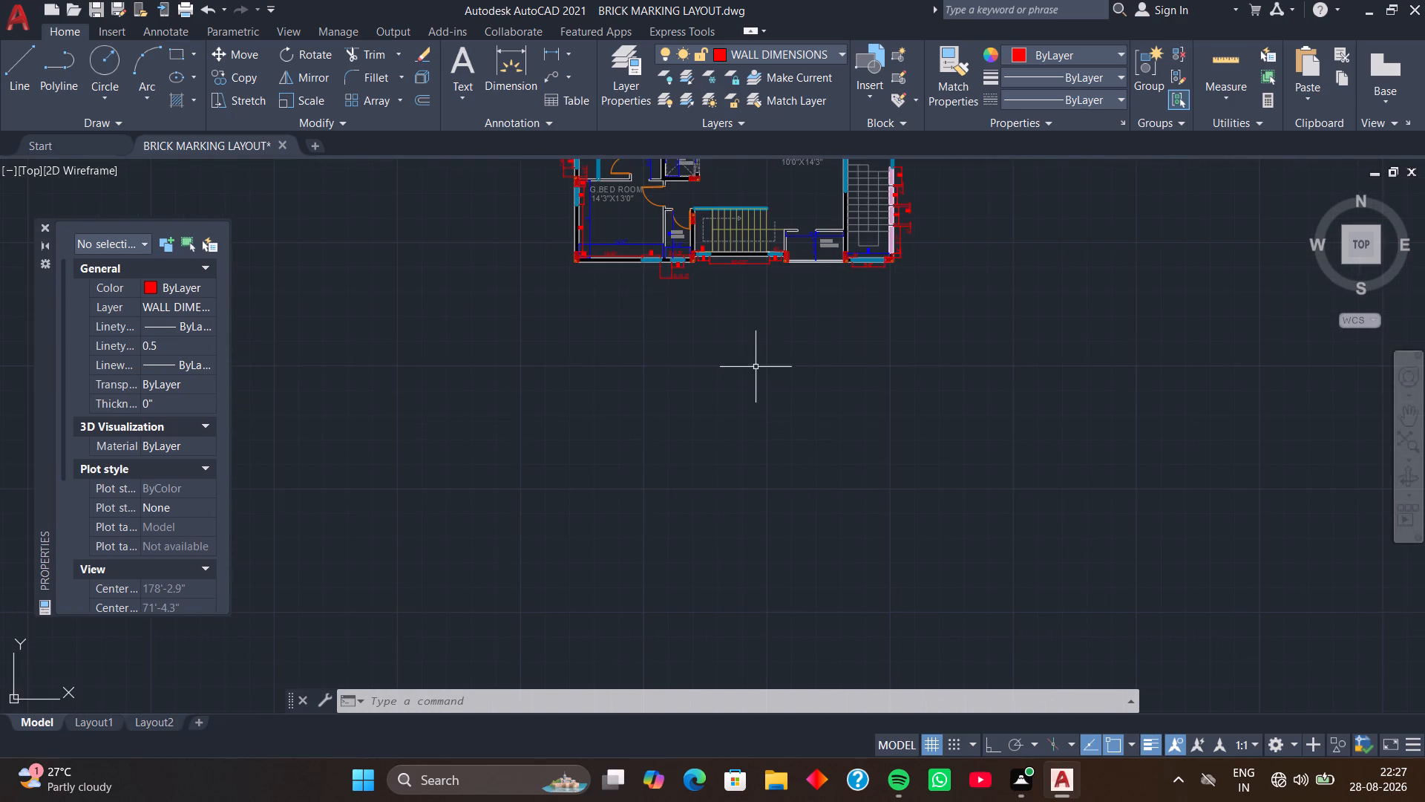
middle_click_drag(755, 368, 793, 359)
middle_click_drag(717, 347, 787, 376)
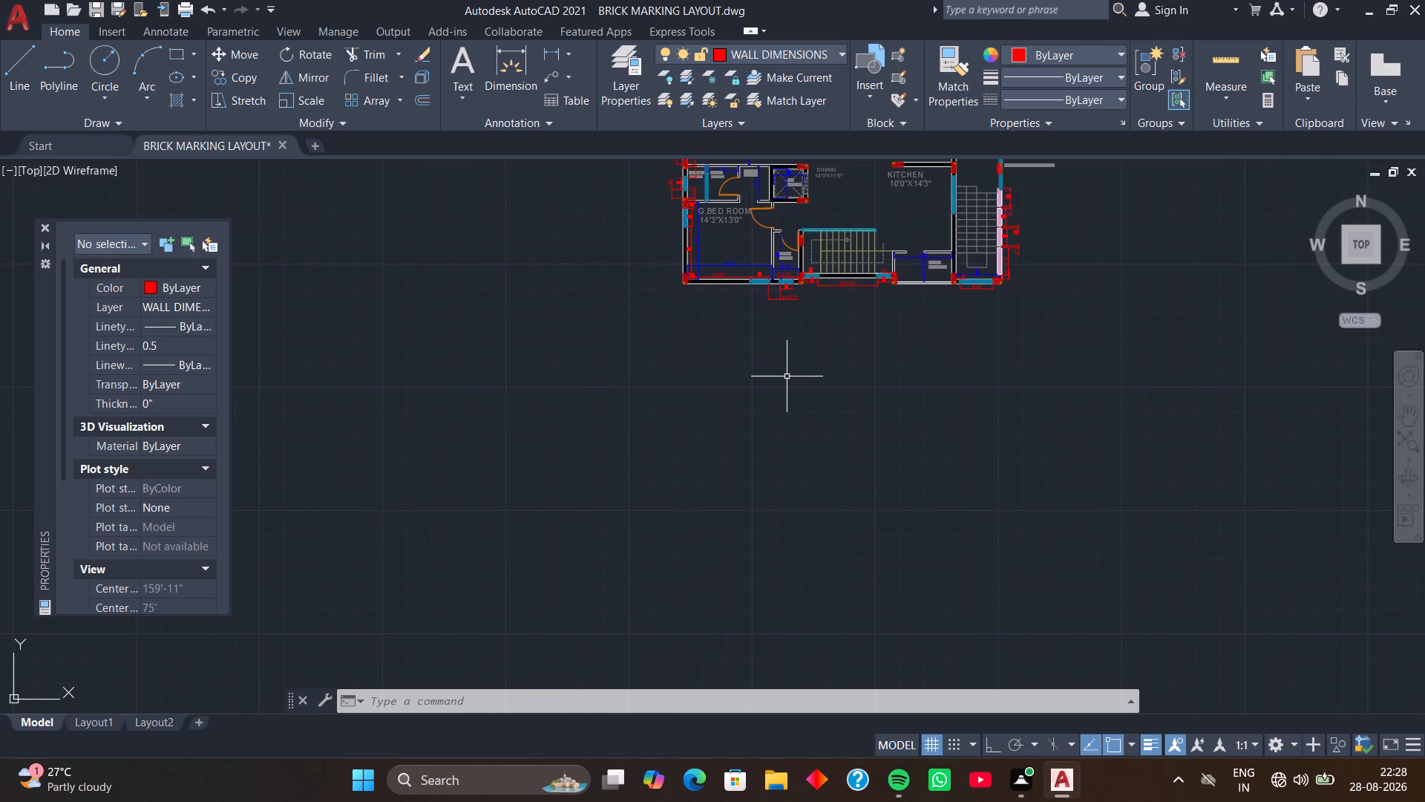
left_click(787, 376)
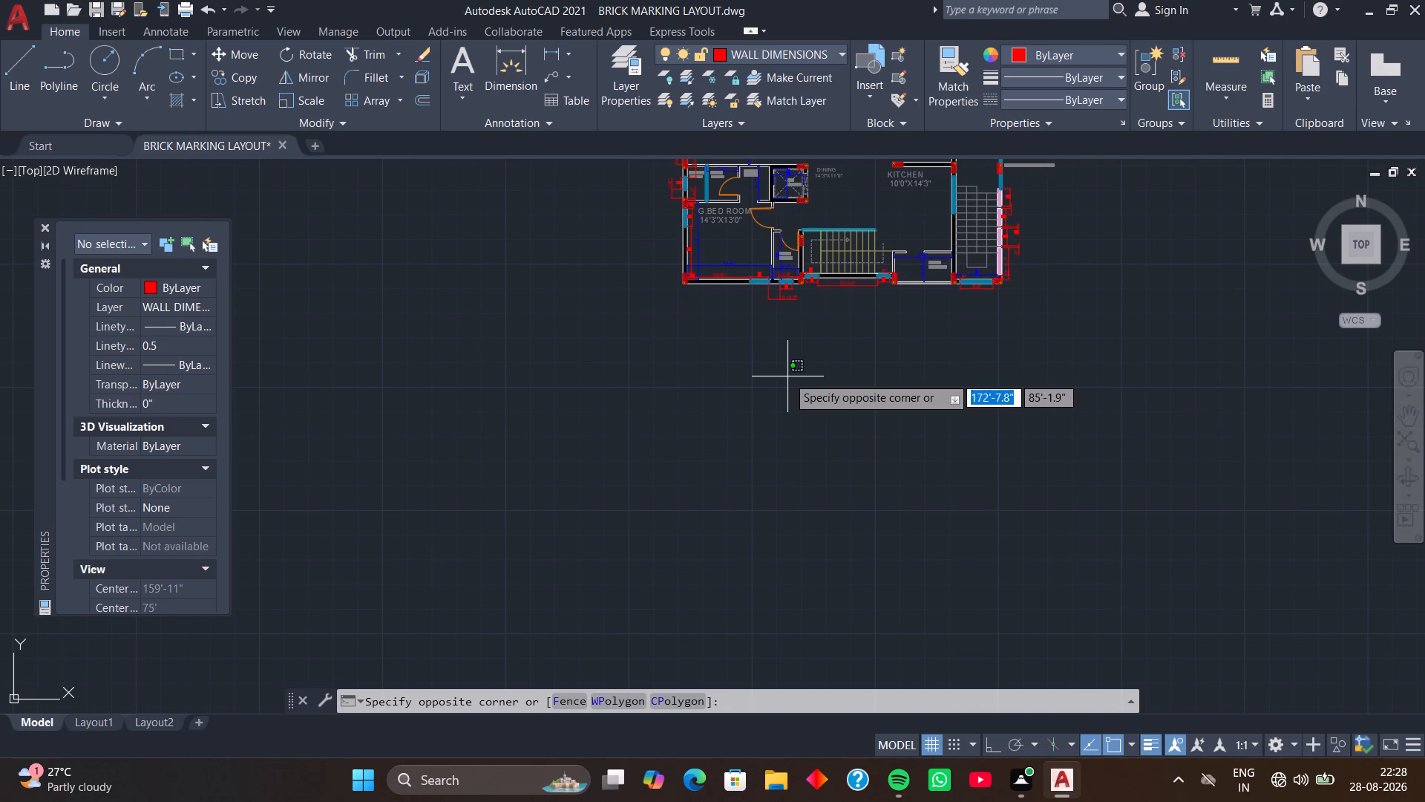
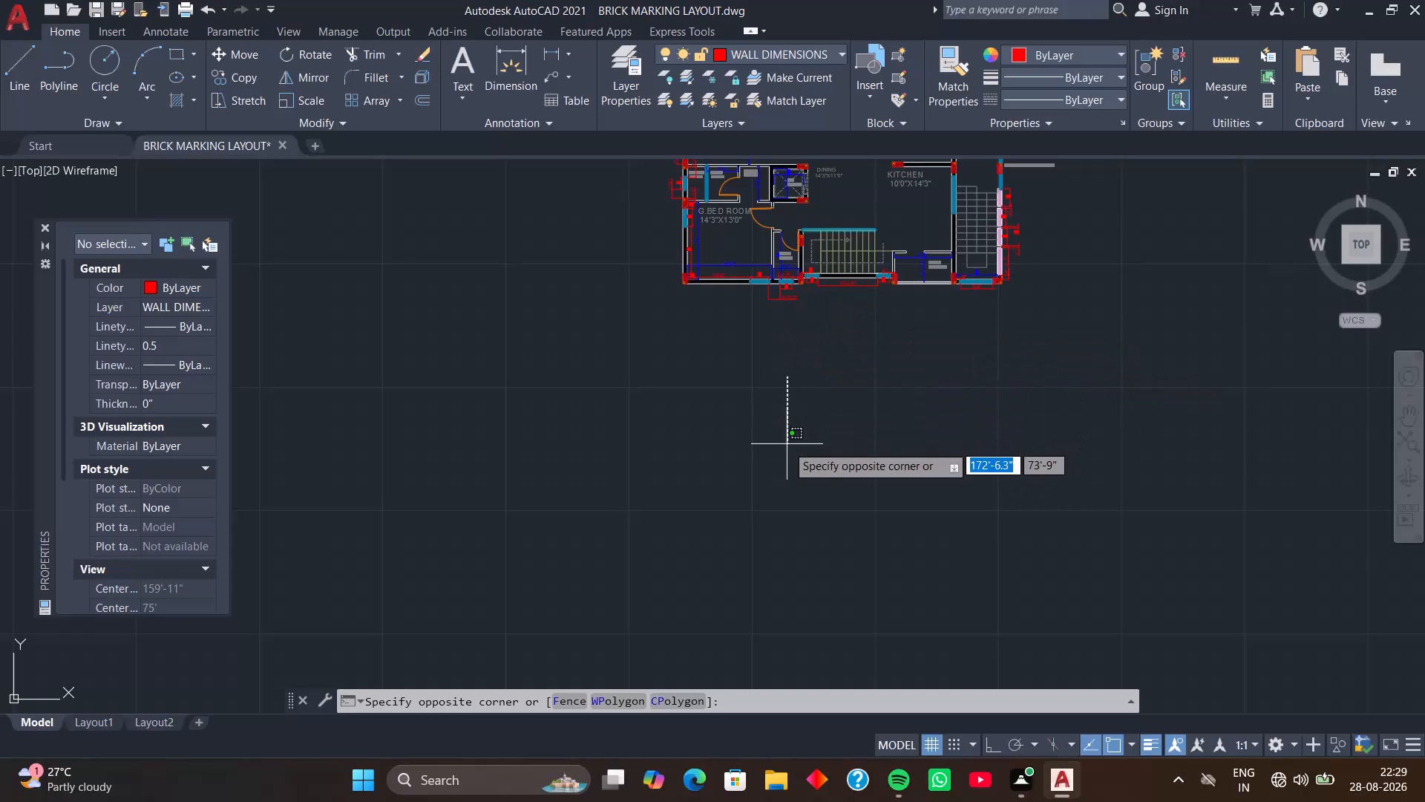
Add a linear dimension across the door opening between the 3'3"x5'0" toilet and the walk-in on the larger plan.
key("space")
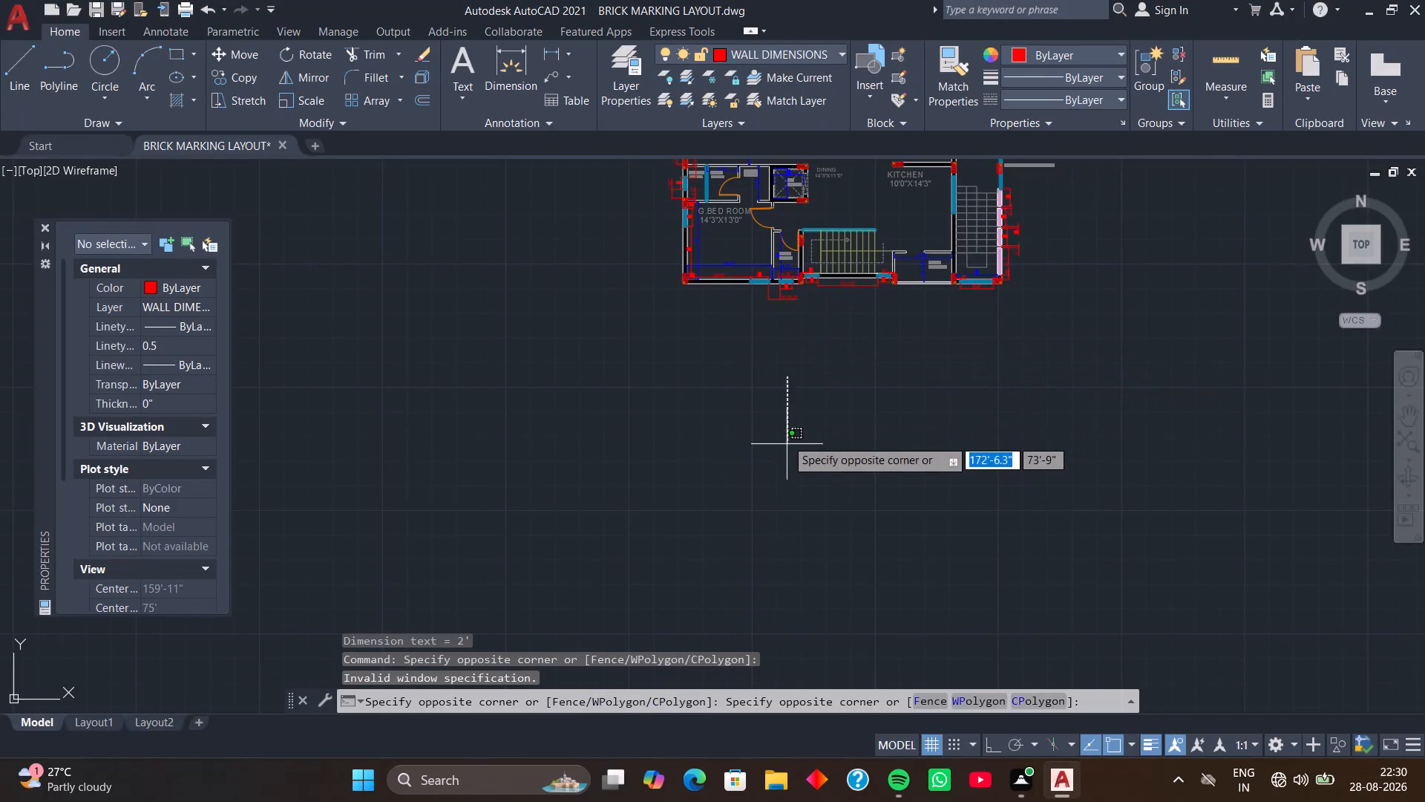
left_click(782, 416)
middle_click_drag(768, 369, 764, 483)
scroll(757, 393, "up", 2)
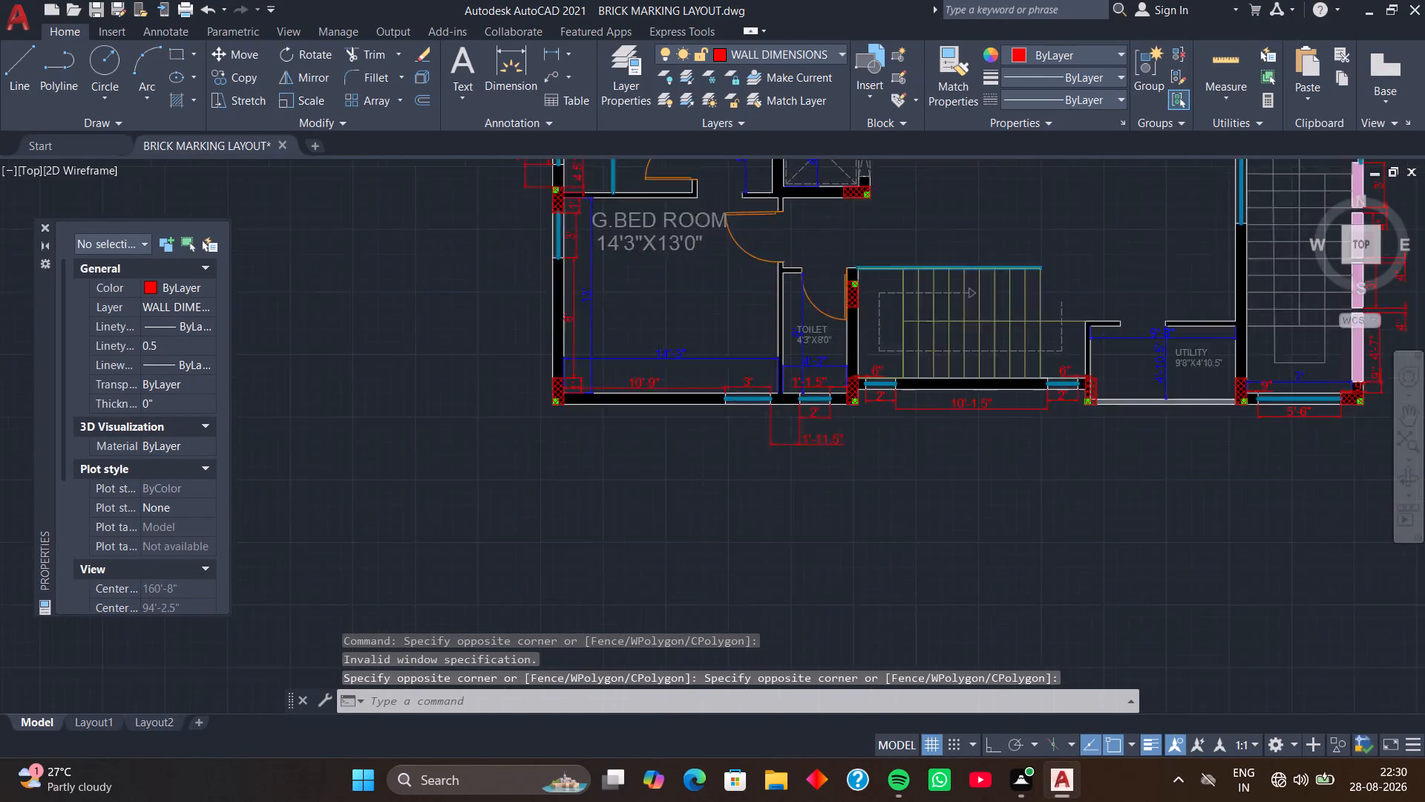
scroll(757, 393, "up", 1)
middle_click_drag(737, 304, 750, 473)
scroll(747, 392, "down", 1)
middle_click_drag(747, 394, 733, 512)
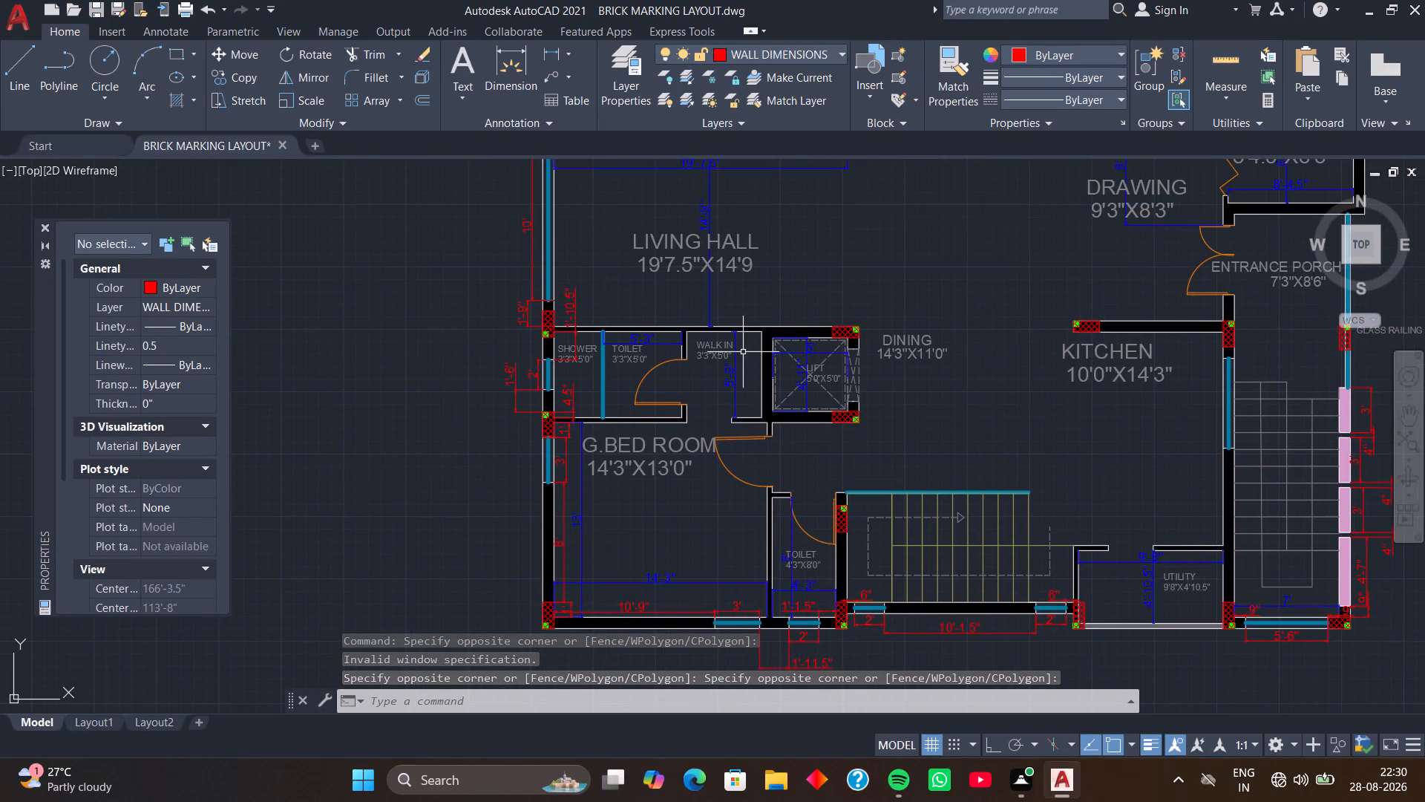
scroll(741, 344, "down", 2)
middle_click_drag(756, 303, 688, 356)
middle_click_drag(721, 348, 698, 356)
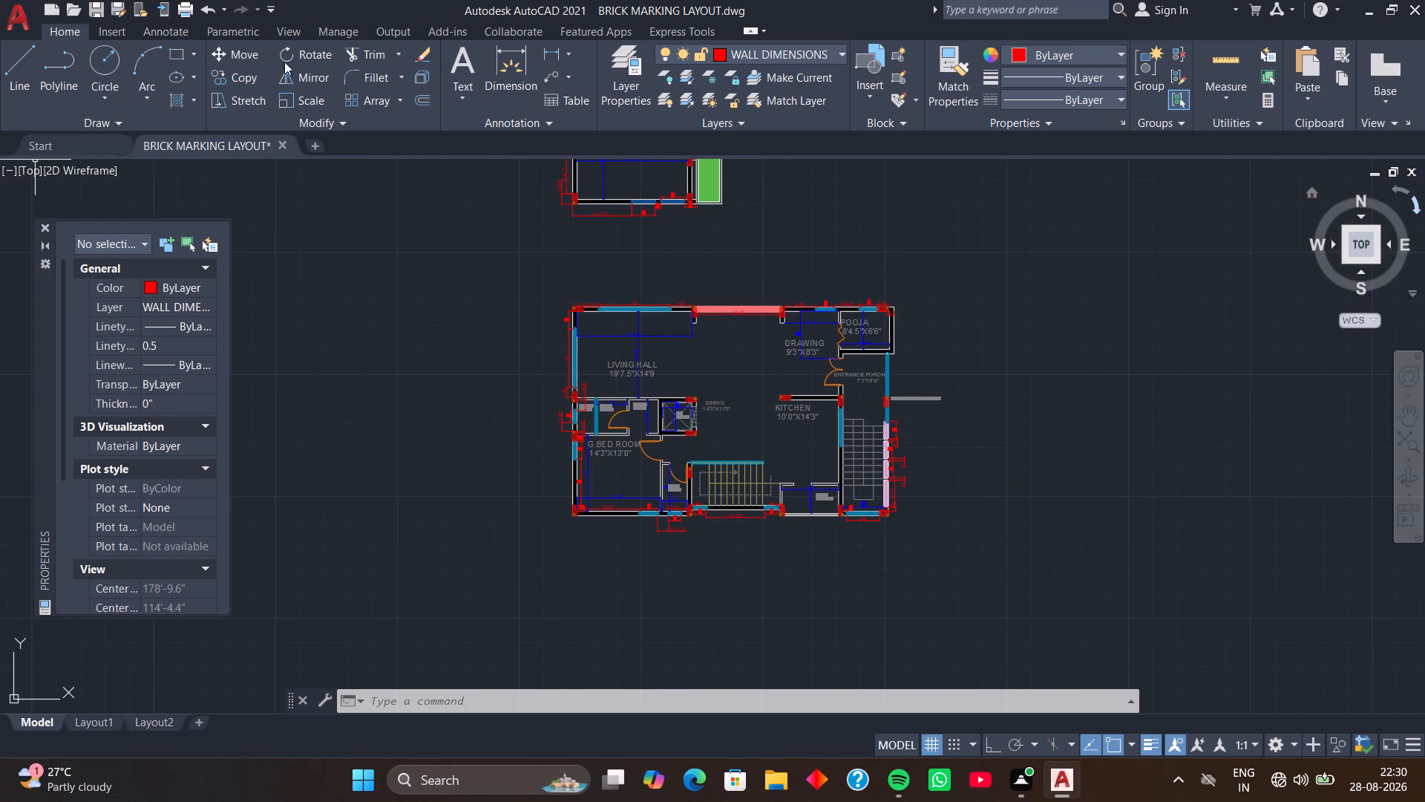
left_click(552, 57)
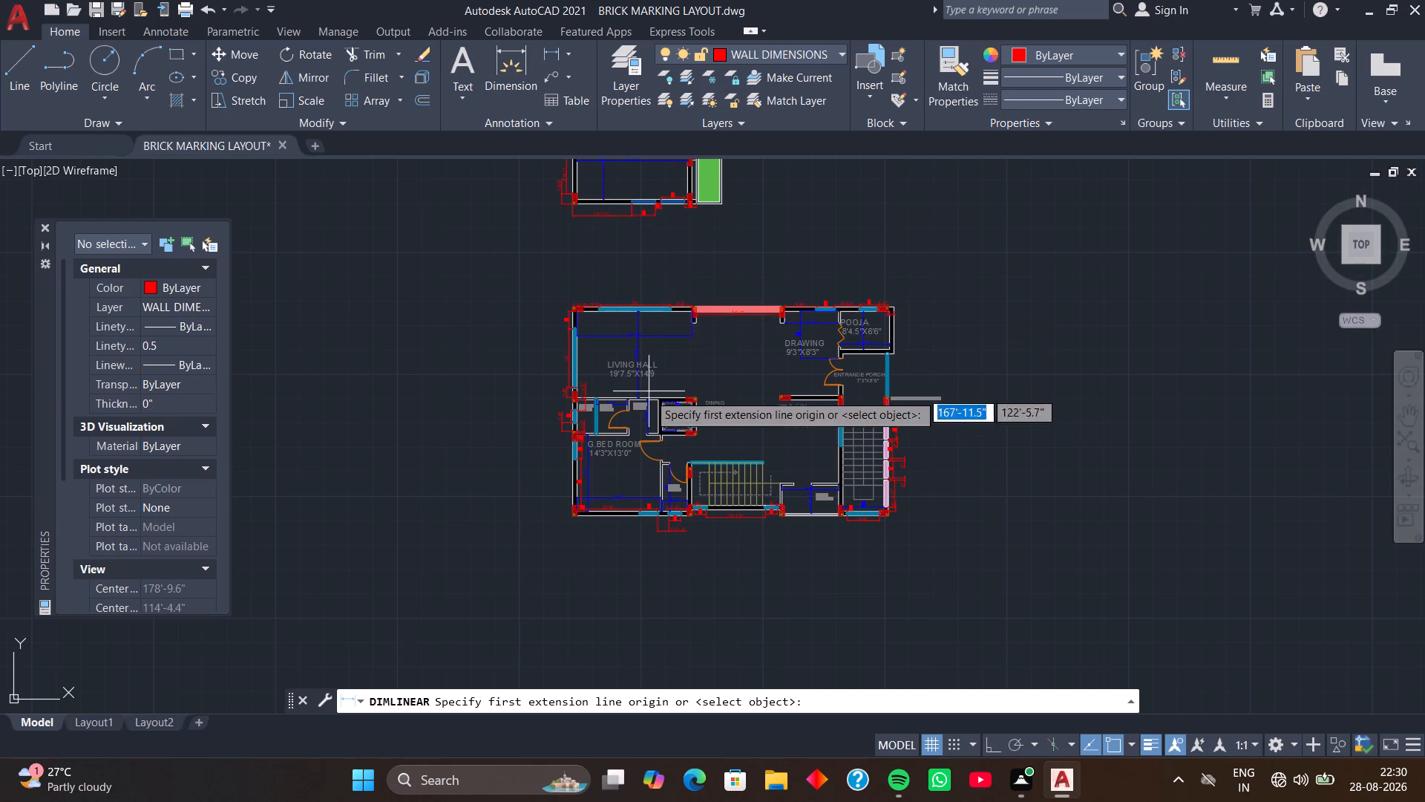
scroll(647, 426, "up", 5)
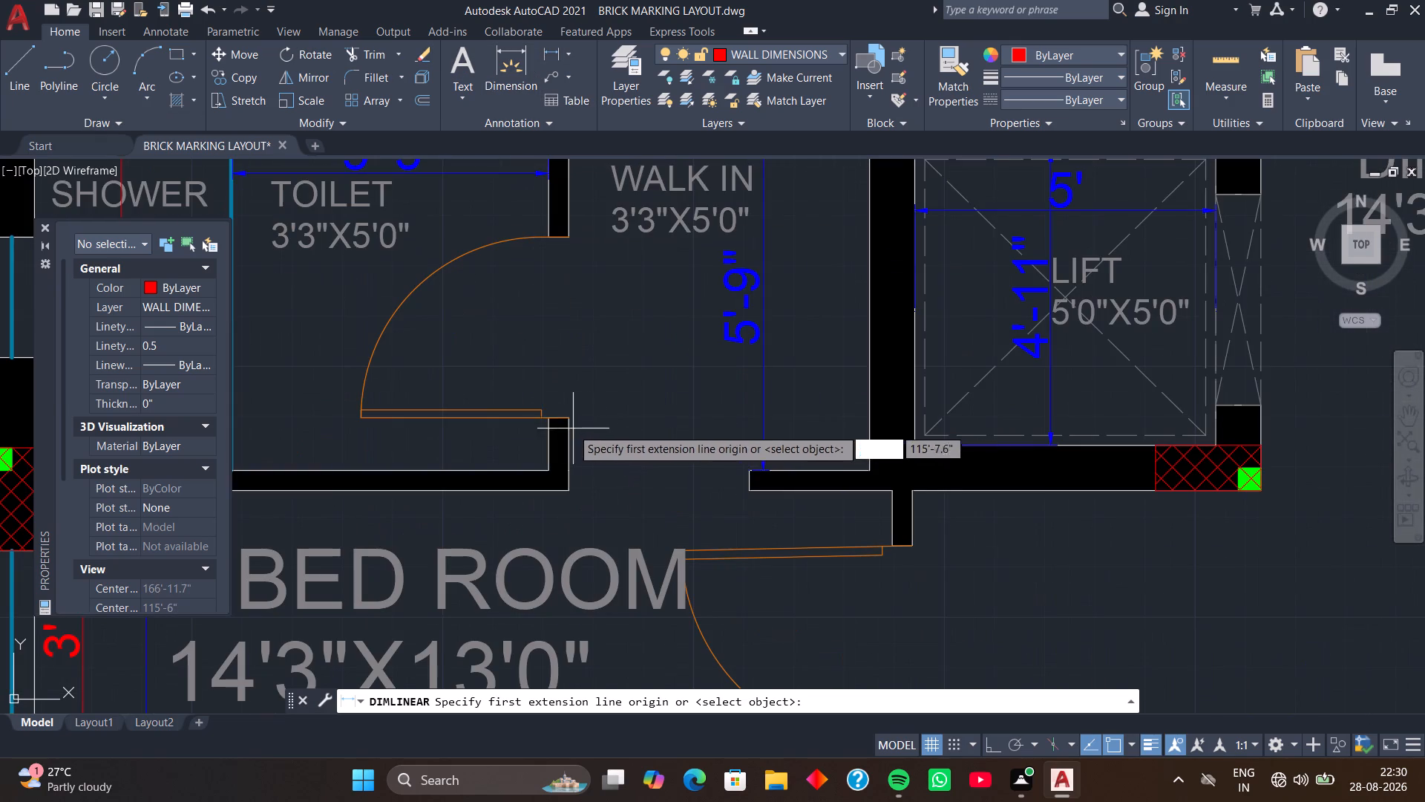
left_click(565, 419)
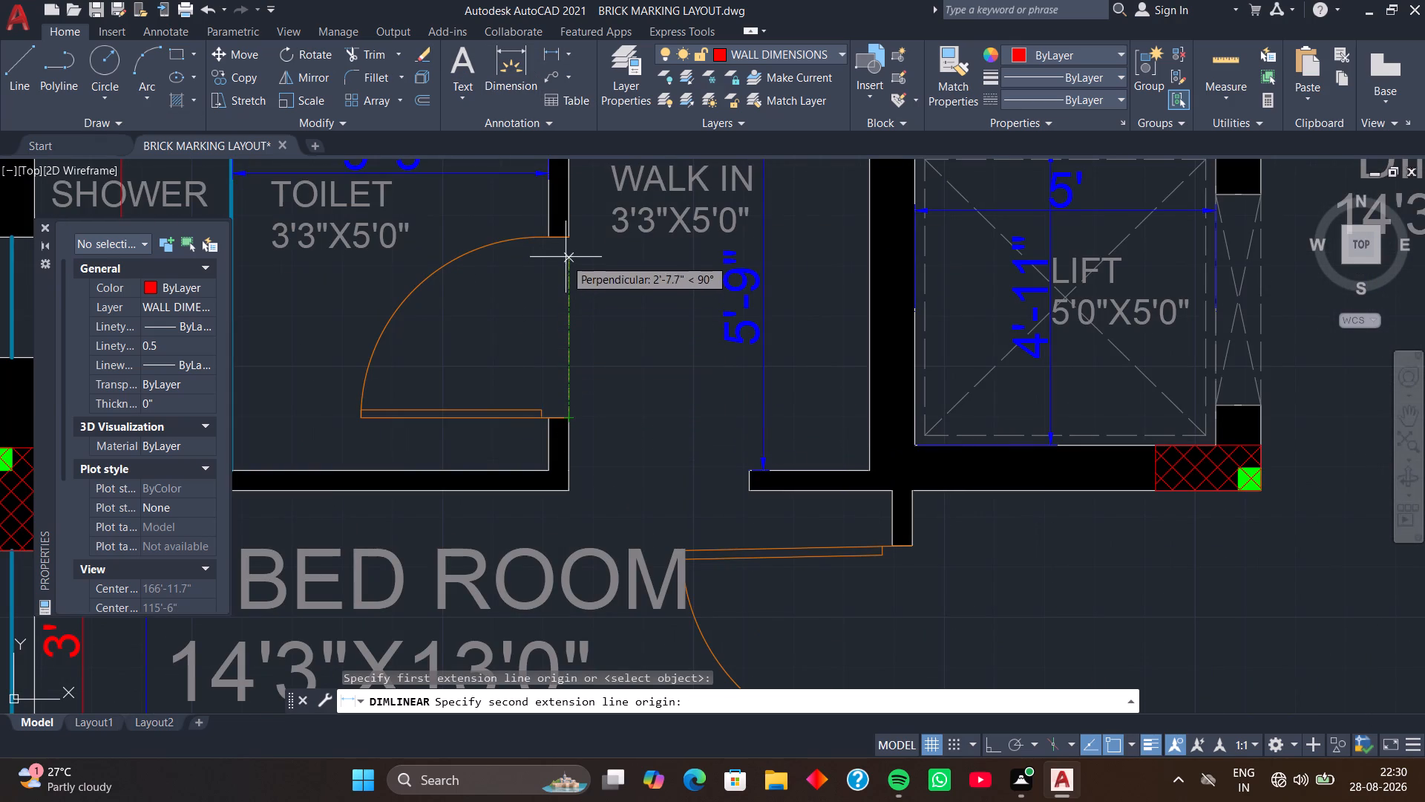
left_click(569, 240)
left_click(569, 240)
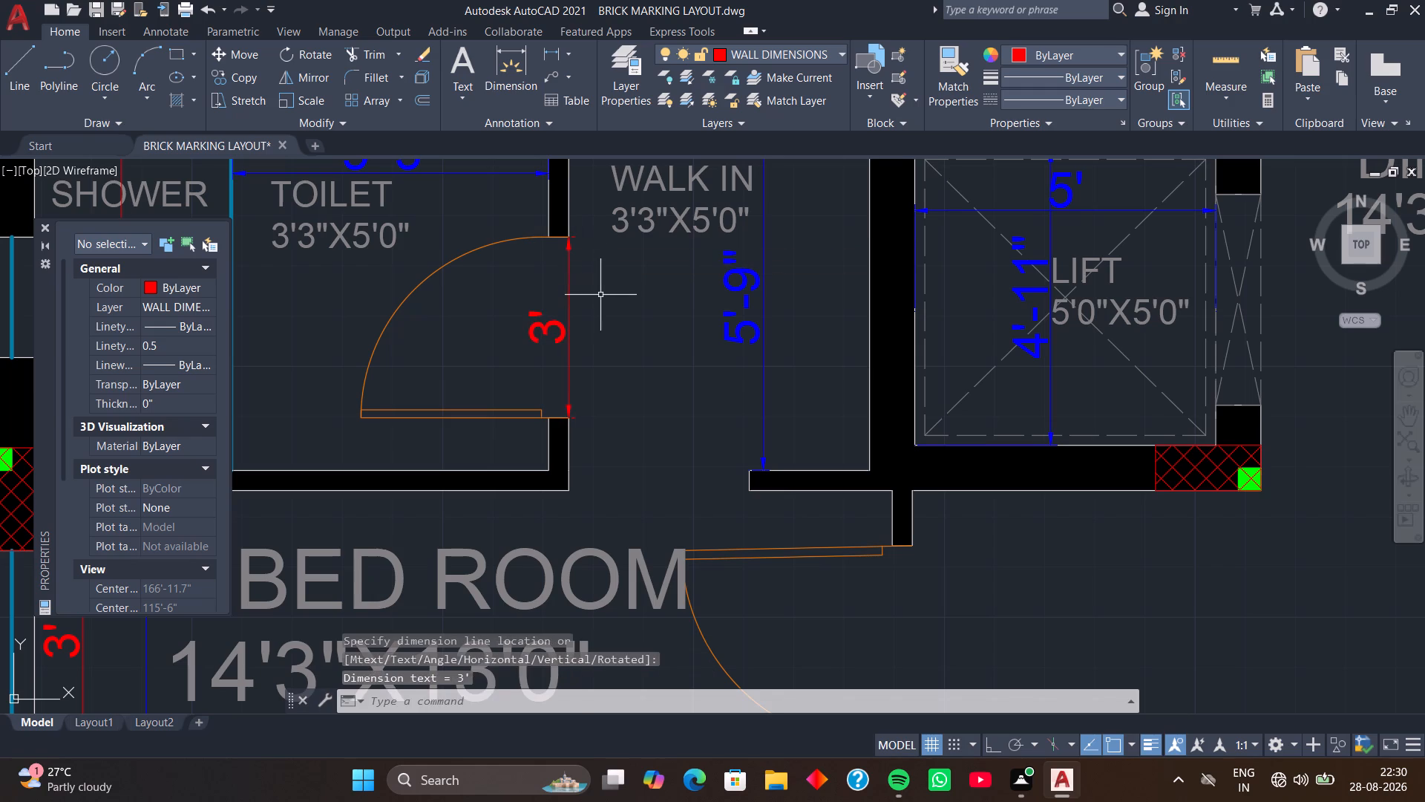
Add a vertical linear dimension across the G. Bed Room's entrance door opening below the lift.
middle_click_drag(602, 299, 485, 205)
key("space")
middle_click_drag(734, 490, 705, 456)
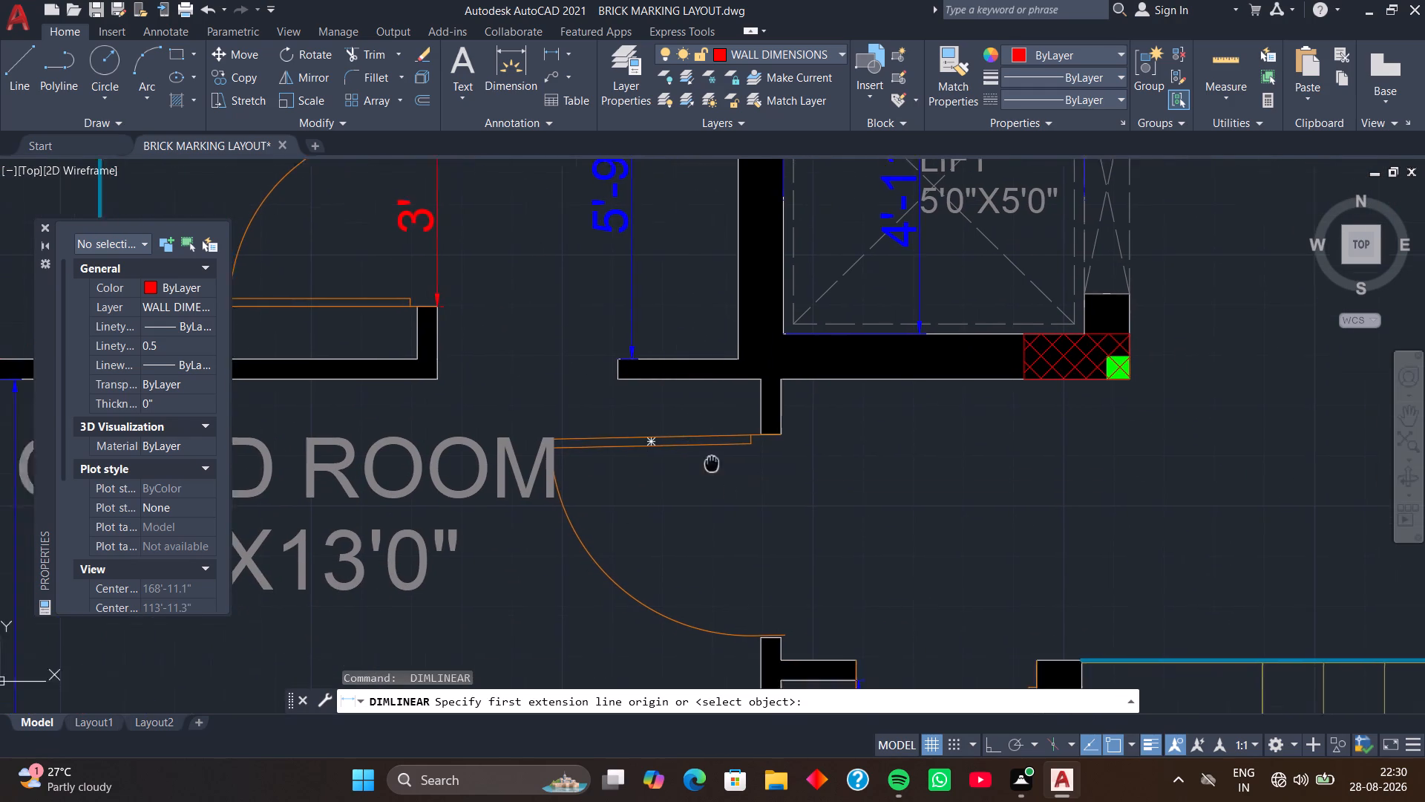
middle_click_drag(705, 456, 631, 387)
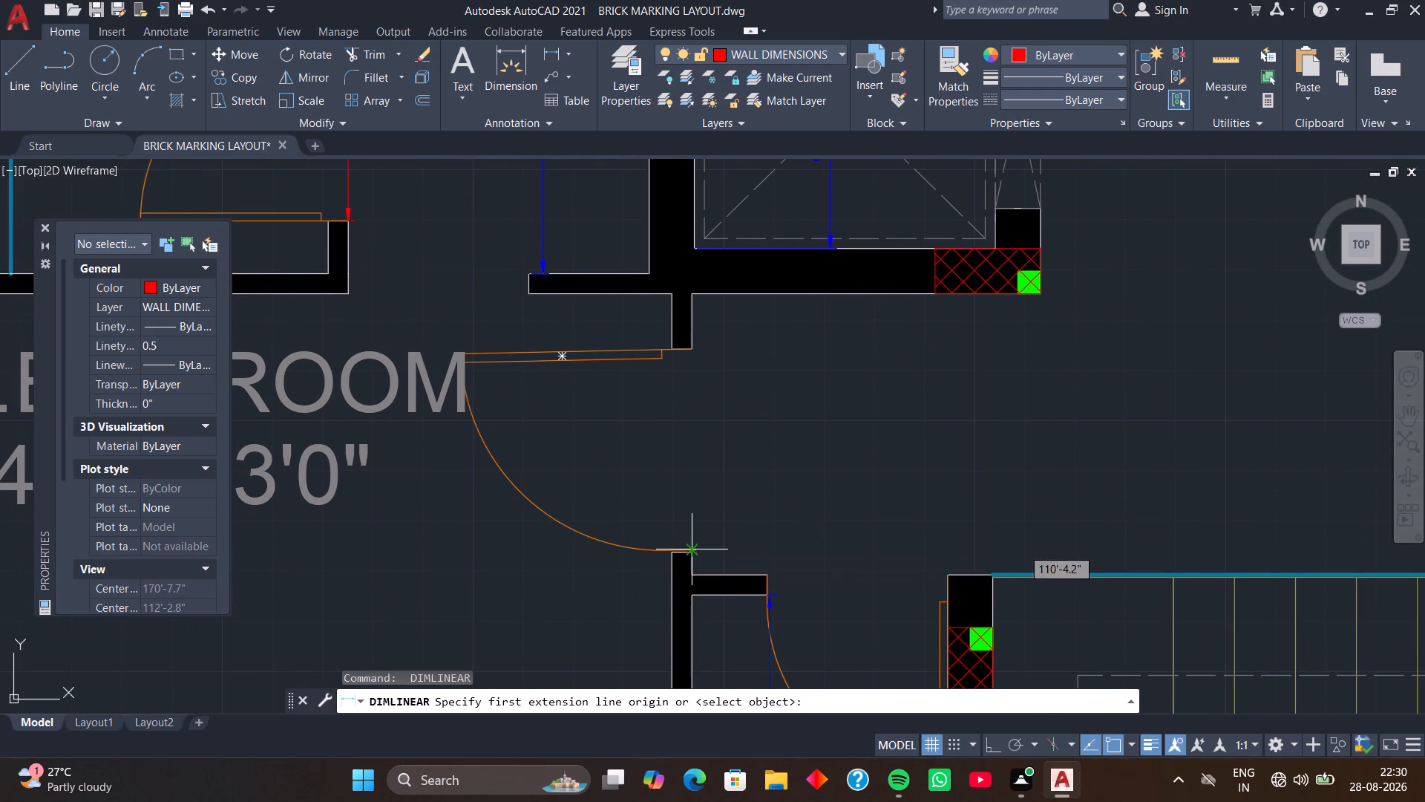
left_click(692, 548)
left_click(688, 353)
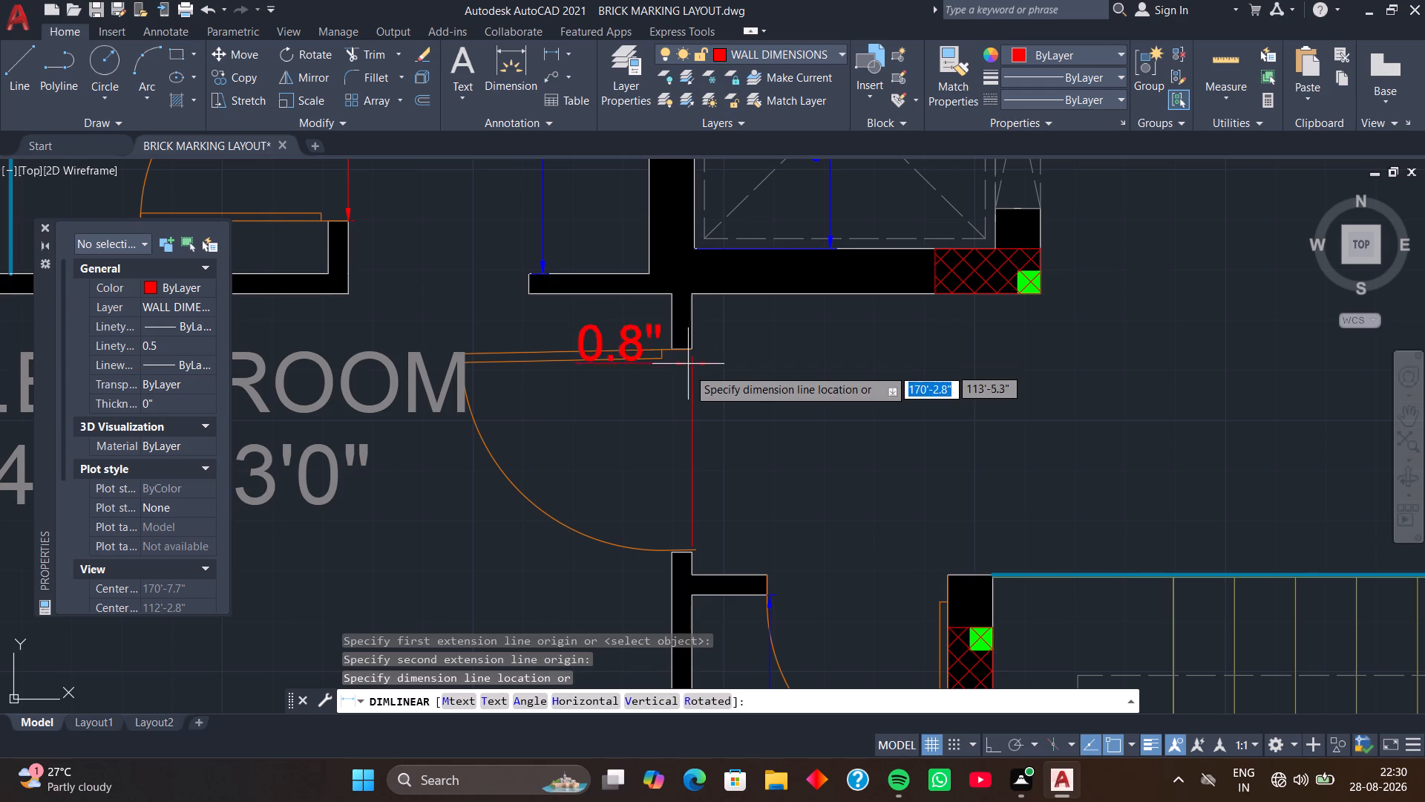
left_click(675, 400)
Add a horizontal linear dimension across the door opening of the 4'3"x8'0" toilet beside the staircase.
scroll(702, 400, "down", 2)
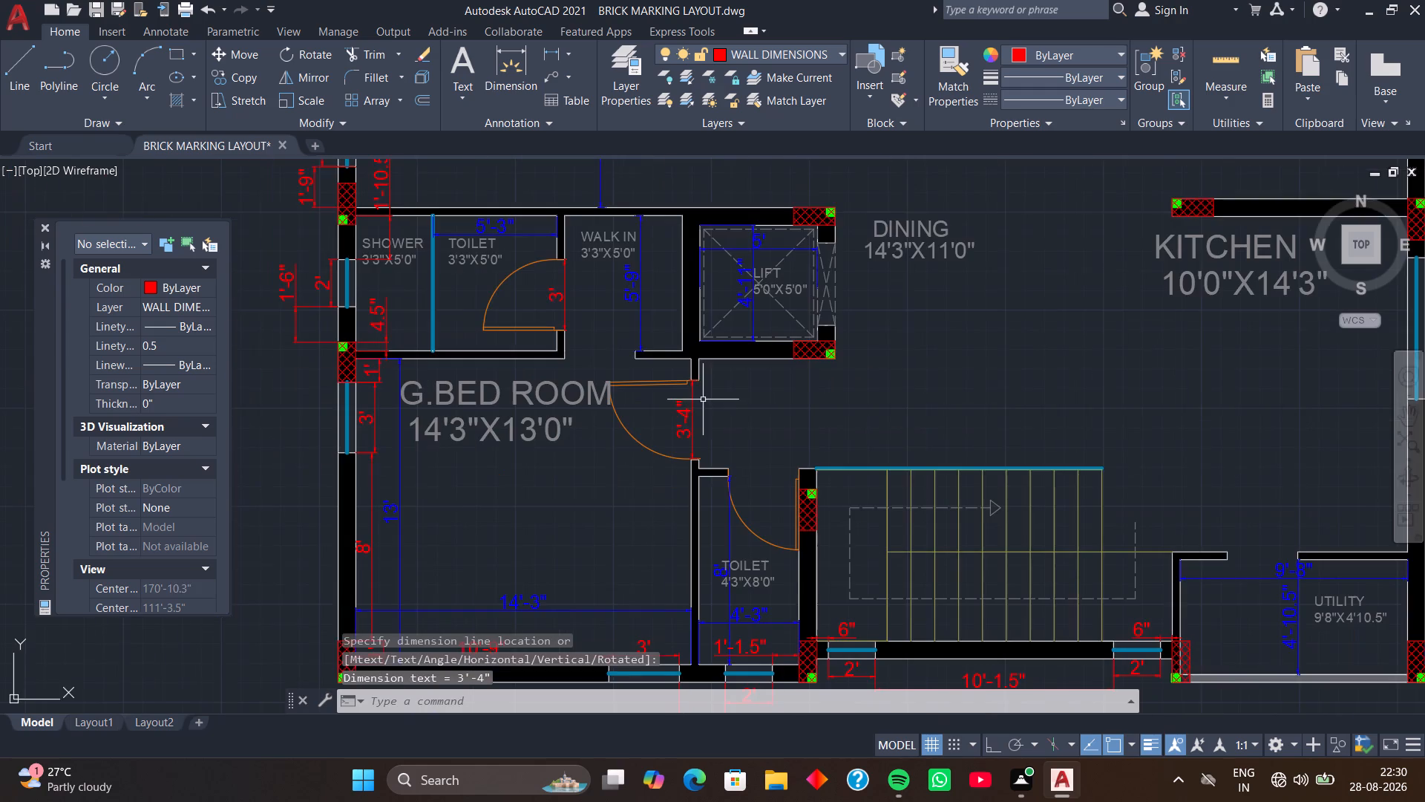
middle_click_drag(706, 405, 667, 325)
key("space")
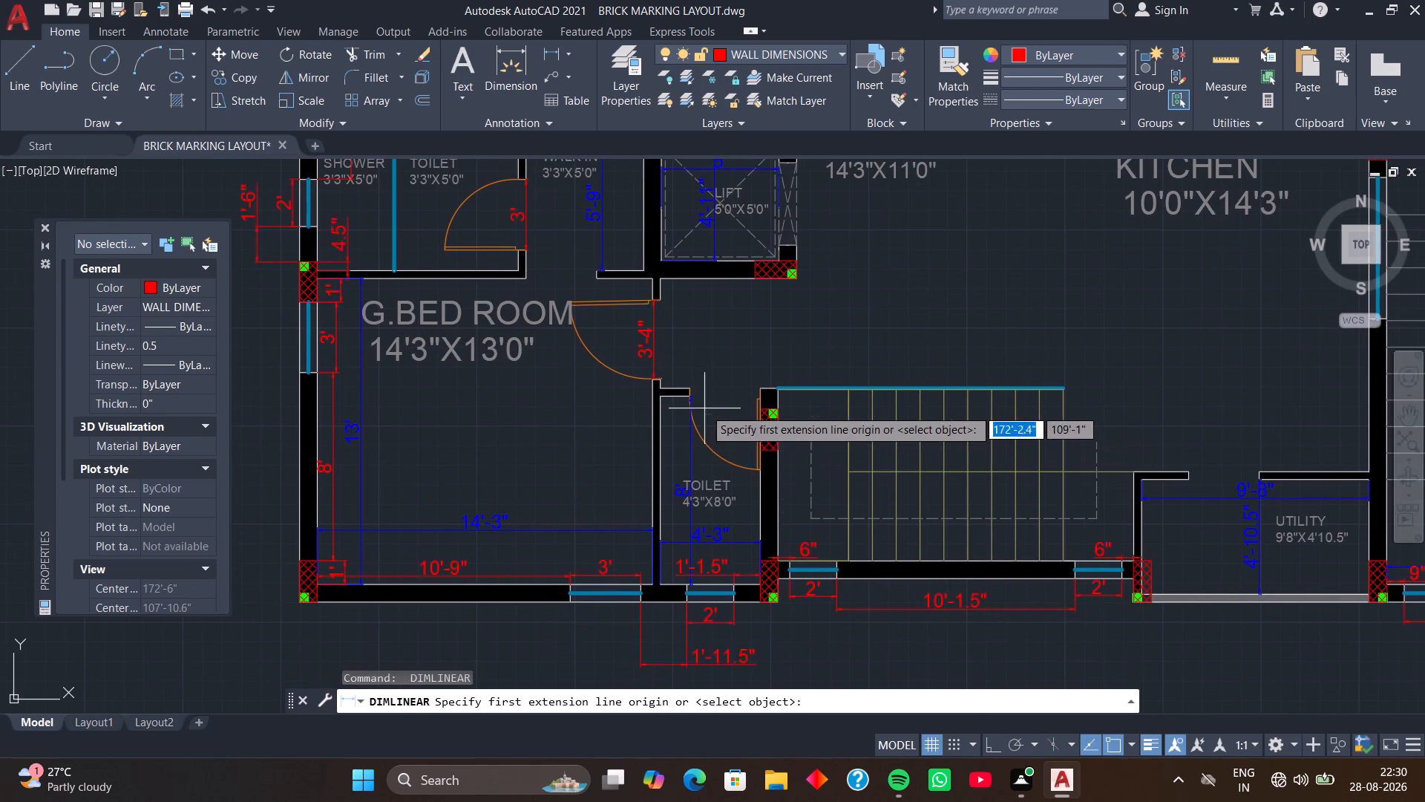
scroll(704, 408, "up", 3)
left_click(632, 331)
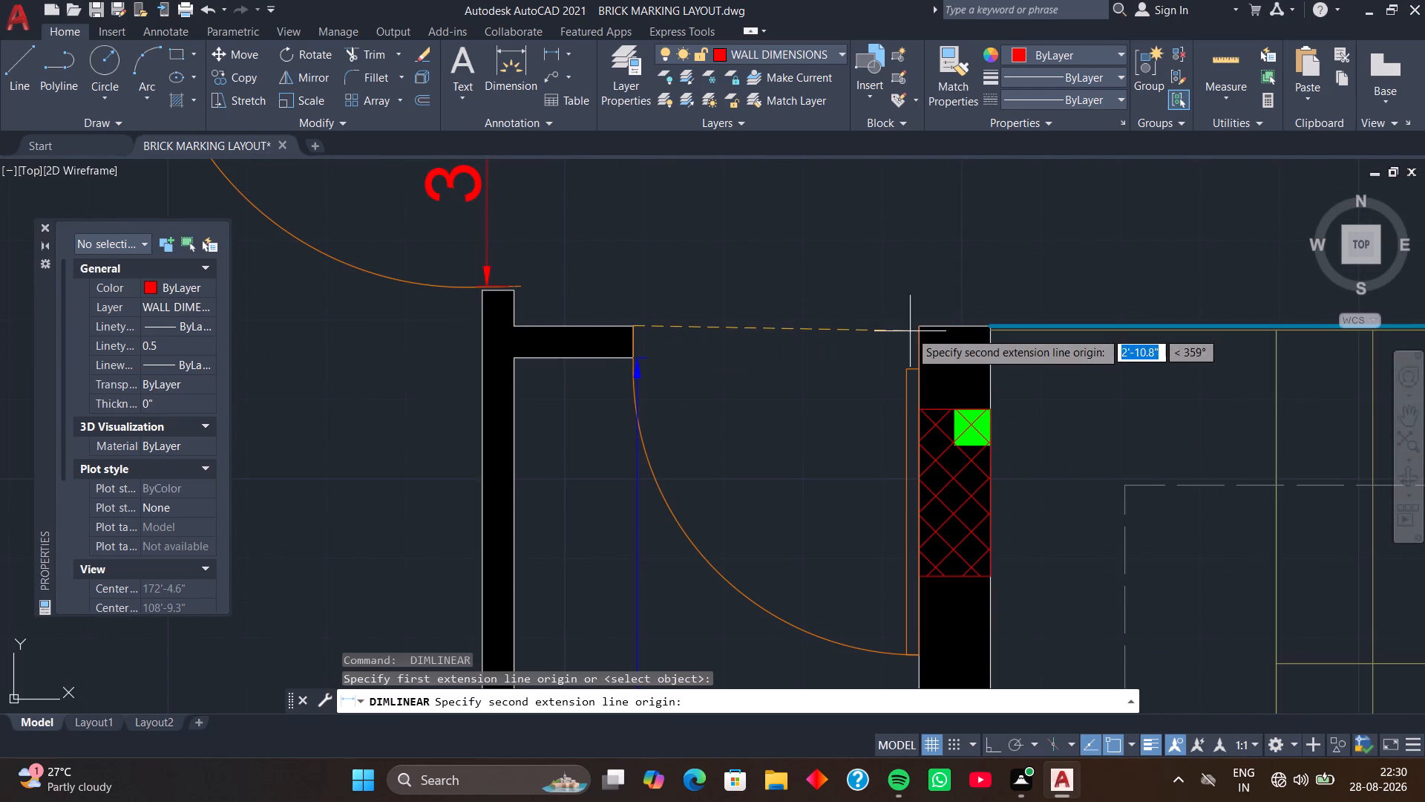
double_click(920, 325)
scroll(879, 269, "down", 3)
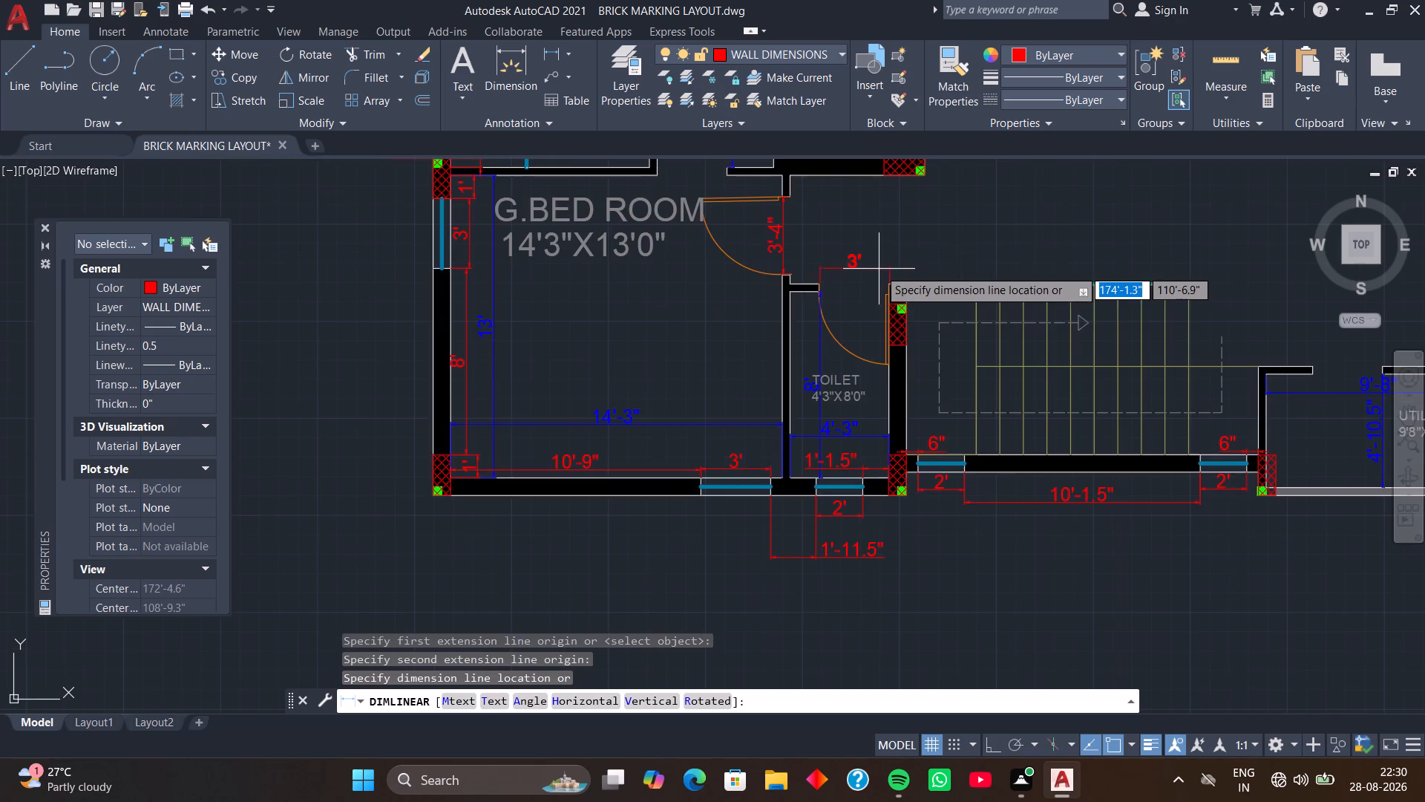
left_click(885, 299)
Add a linear dimension across the toilet door opening in the office room's upper wall on the smaller plan.
scroll(837, 272, "down", 2)
middle_click_drag(823, 262, 828, 382)
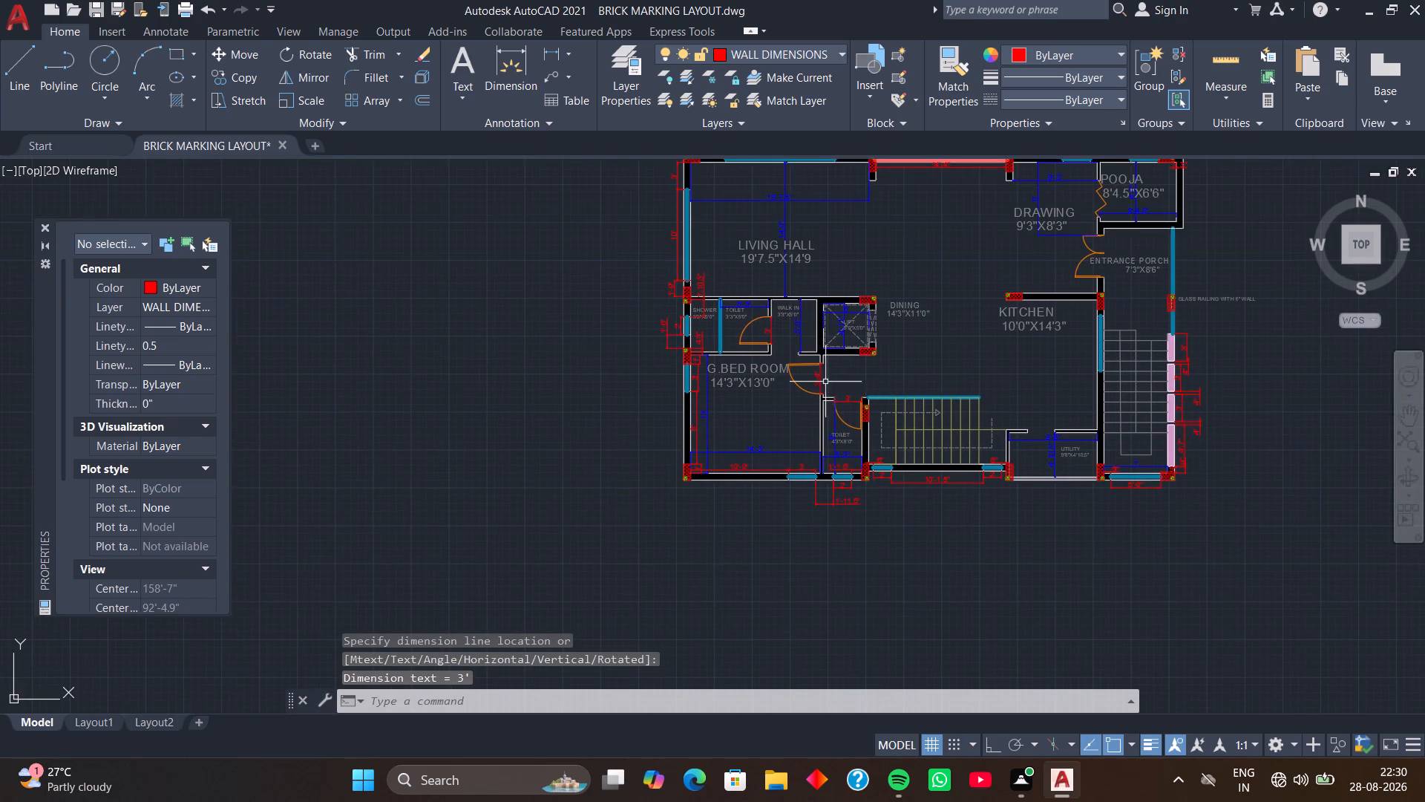
middle_click_drag(769, 276, 500, 394)
middle_click_drag(613, 281, 698, 482)
middle_click_drag(607, 350, 646, 467)
scroll(635, 336, "up", 1)
middle_click_drag(655, 322, 626, 418)
middle_click_drag(619, 422, 615, 427)
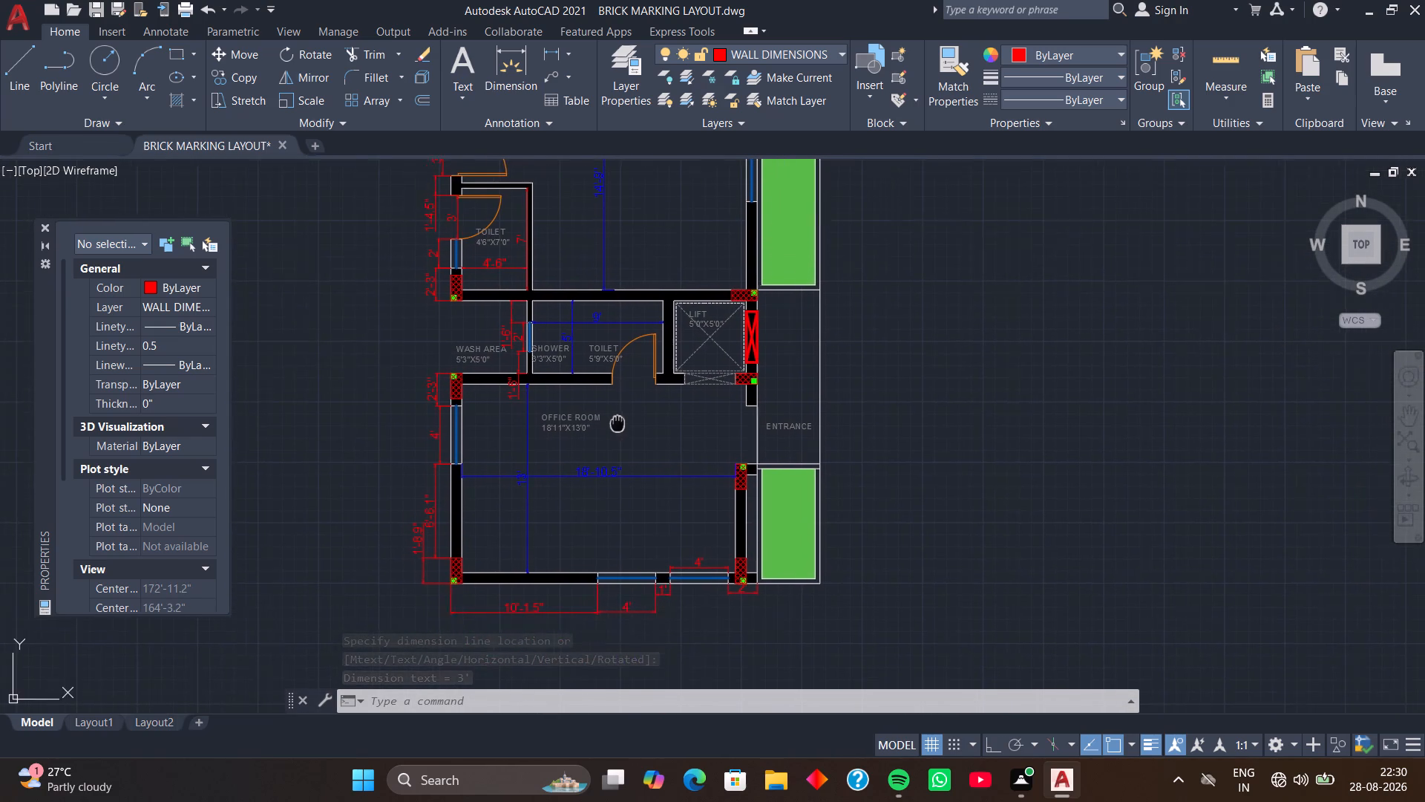
middle_click_drag(615, 427, 594, 475)
key("space")
scroll(593, 431, "up", 2)
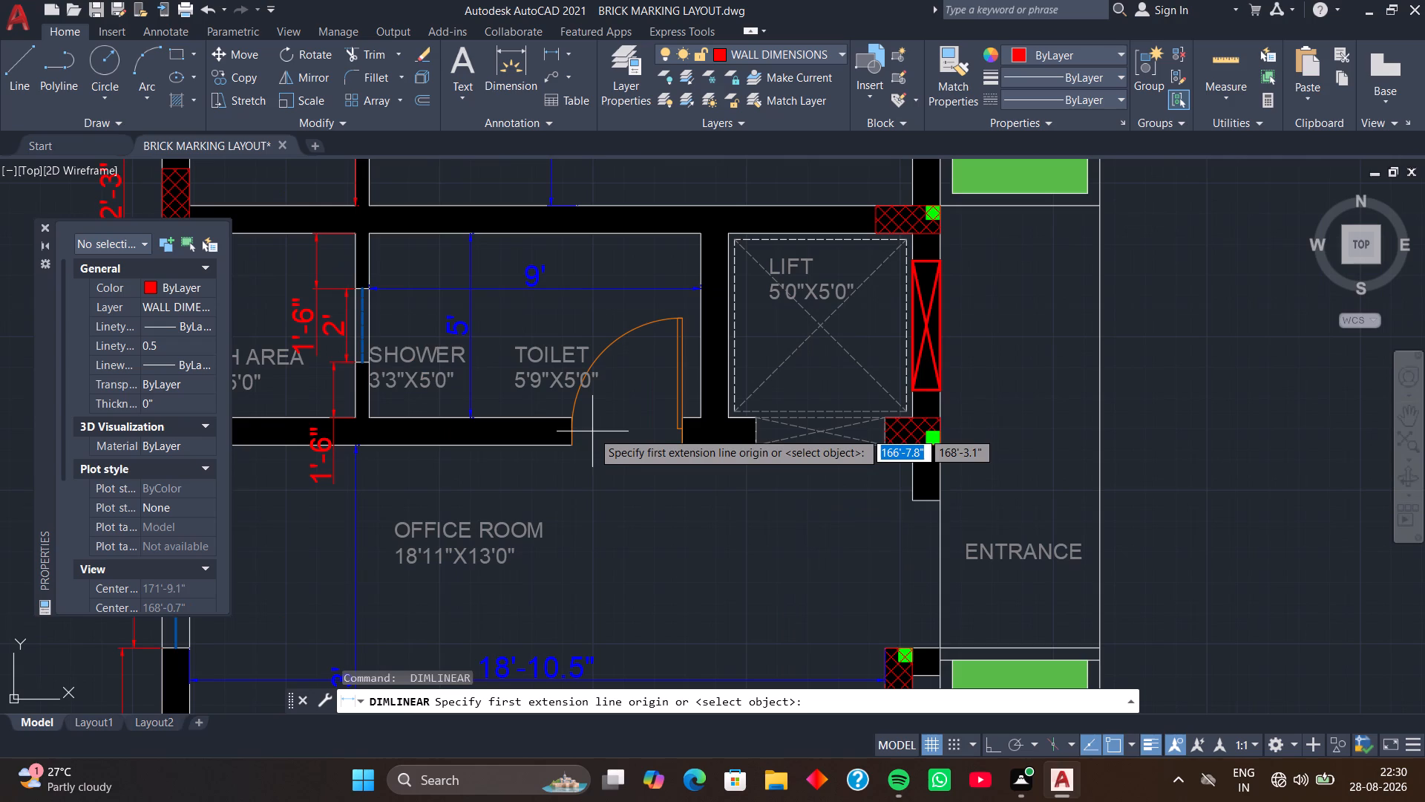
left_click(570, 444)
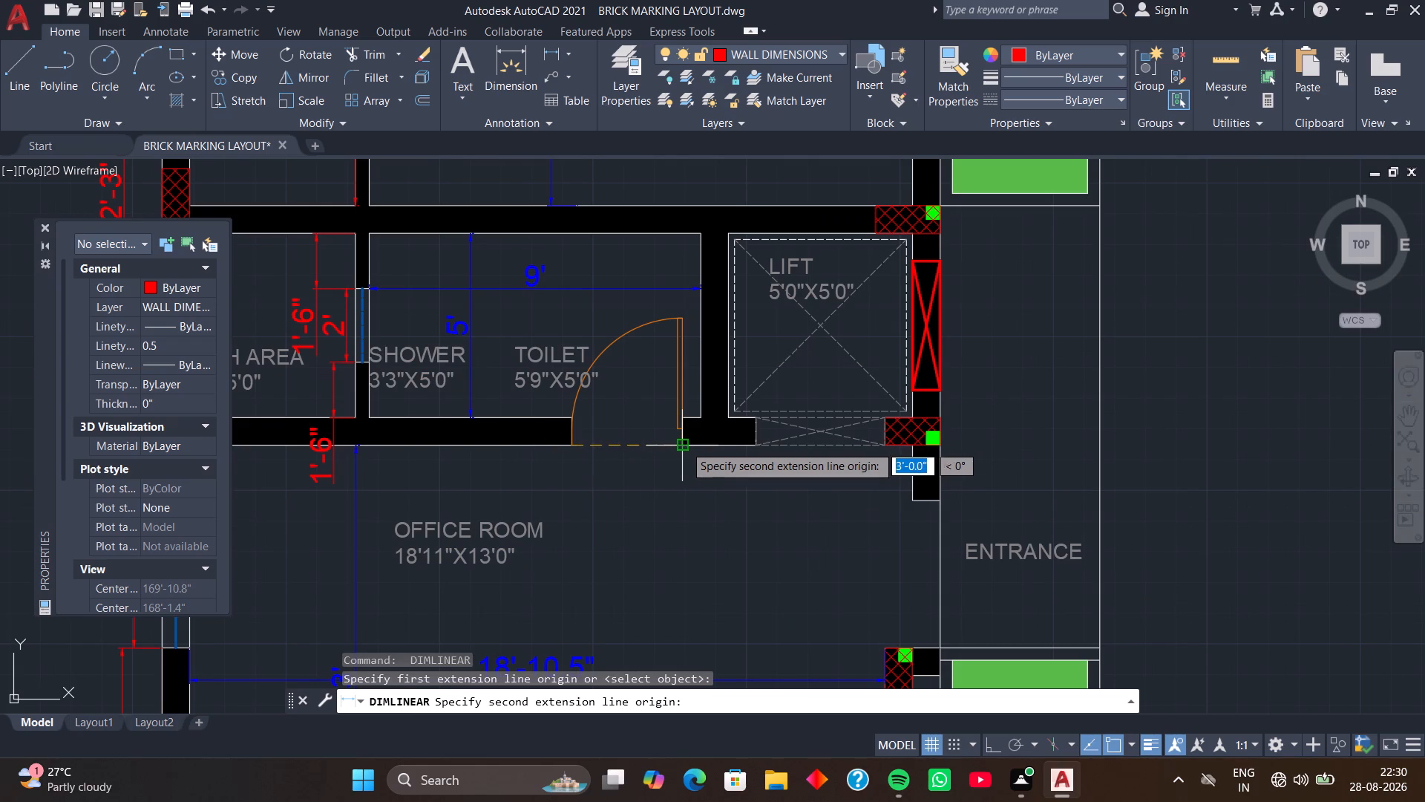
double_click(684, 444)
left_click(676, 454)
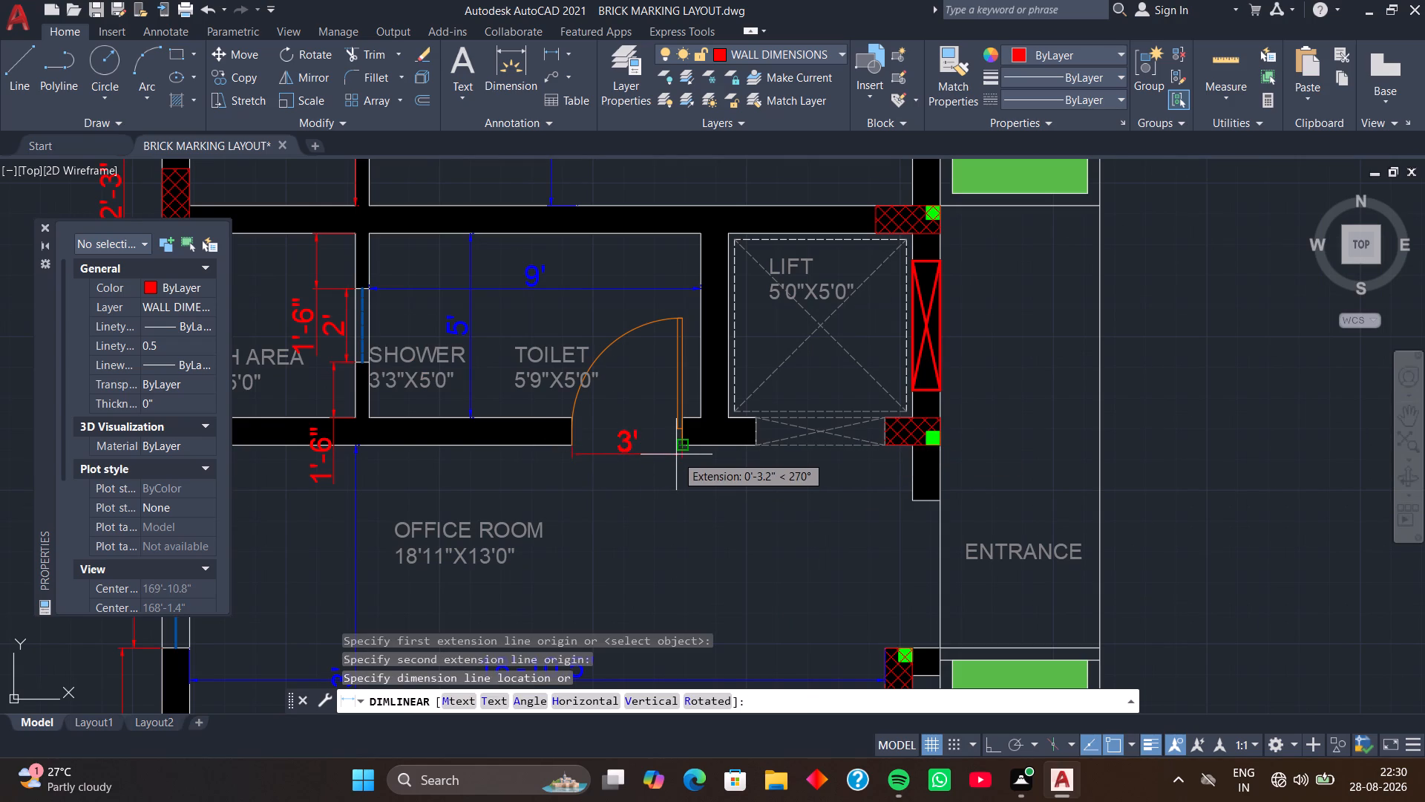
Look over both floor plans to check the placed opening dimensions.
scroll(675, 462, "down", 3)
middle_click_drag(679, 484, 640, 408)
scroll(658, 441, "down", 4)
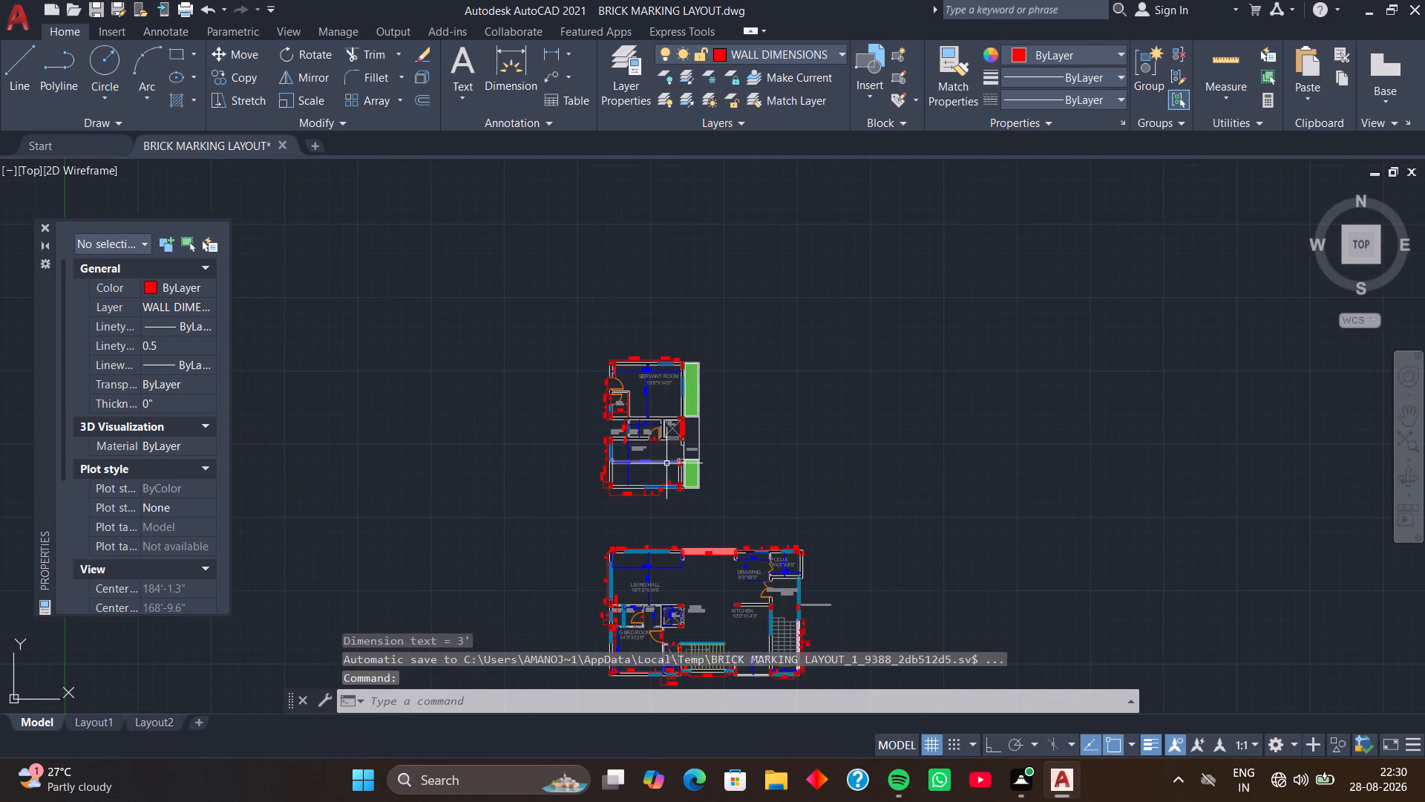
middle_click_drag(666, 463, 624, 314)
middle_click_drag(661, 461, 601, 285)
middle_click_drag(664, 457, 674, 428)
middle_click_drag(584, 409, 608, 405)
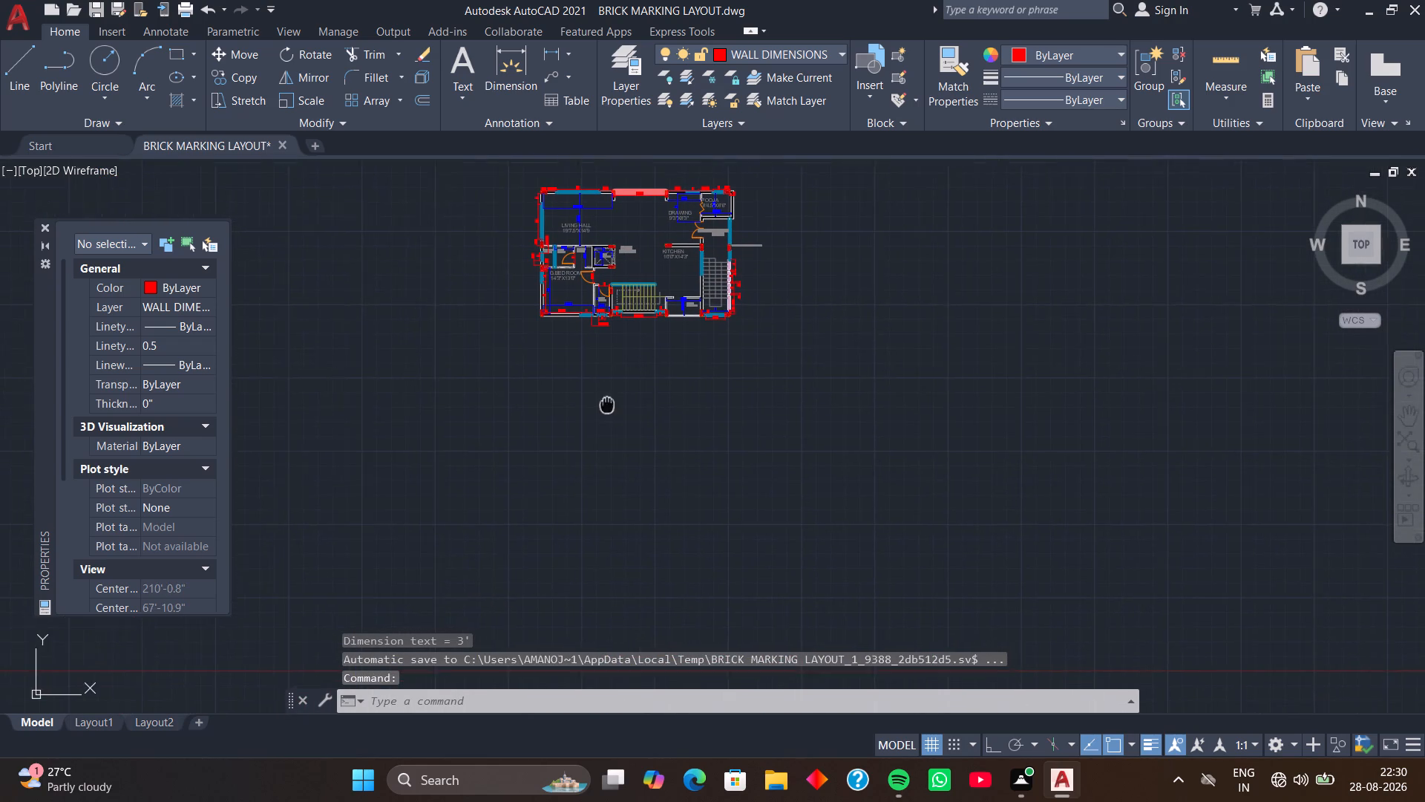
middle_click_drag(608, 405, 623, 398)
scroll(615, 405, "up", 1)
middle_click_drag(612, 410, 618, 378)
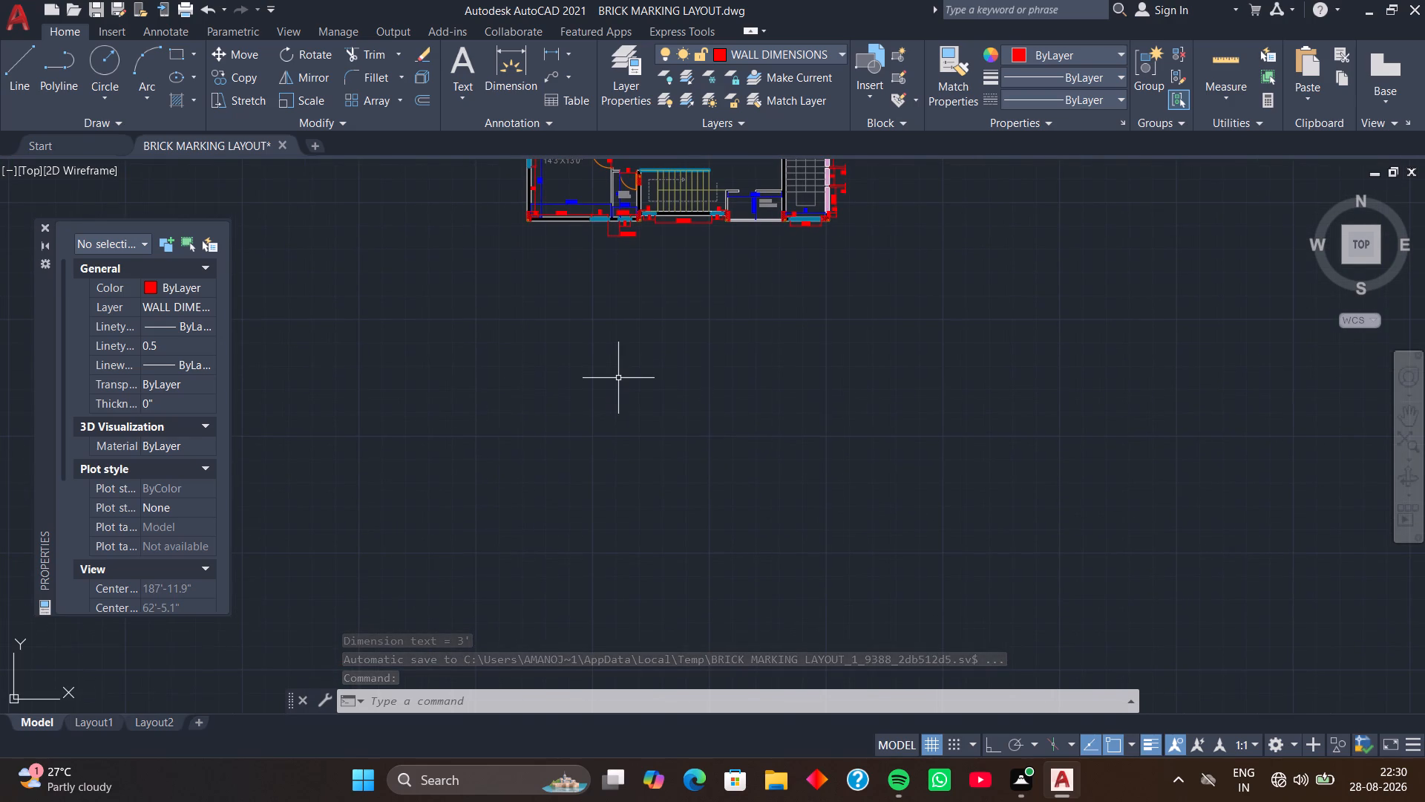
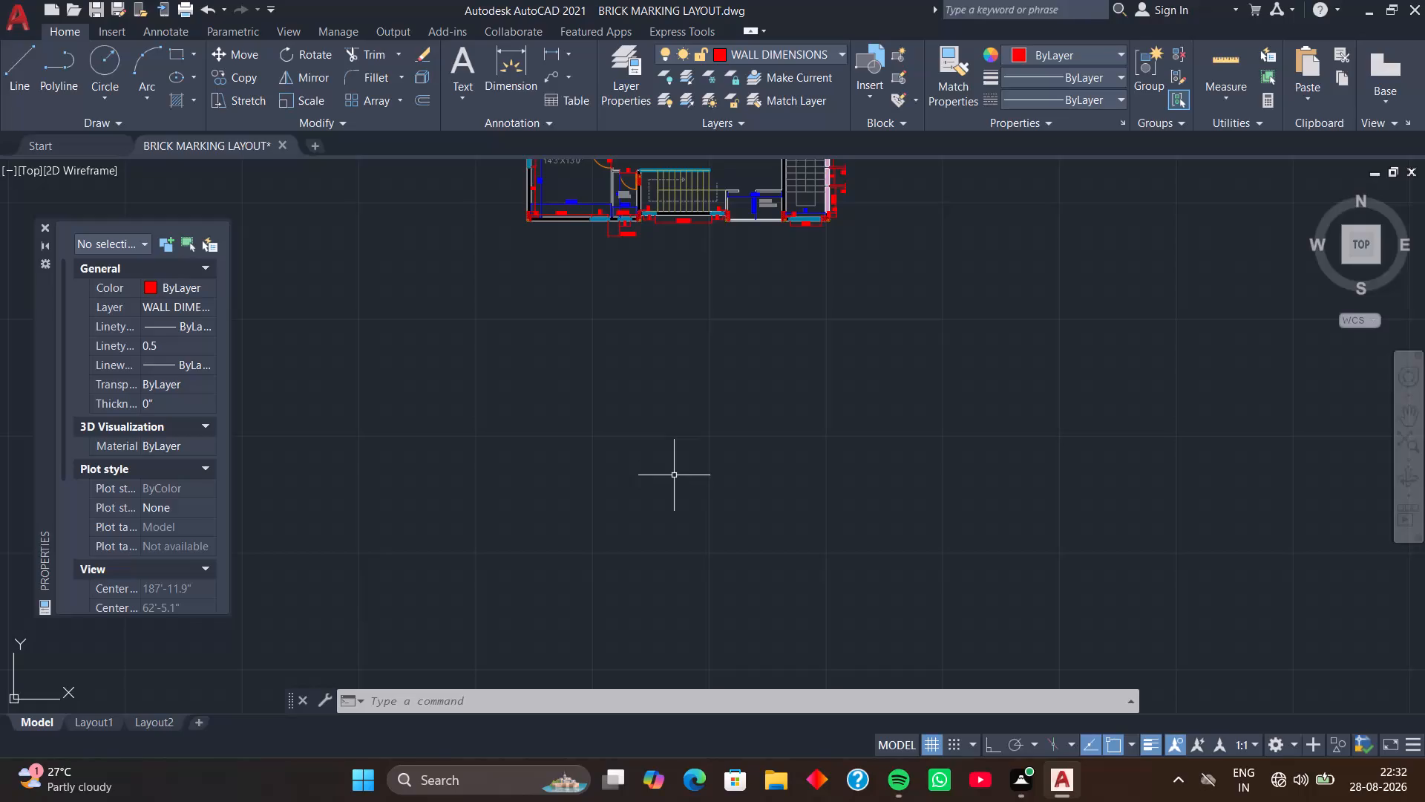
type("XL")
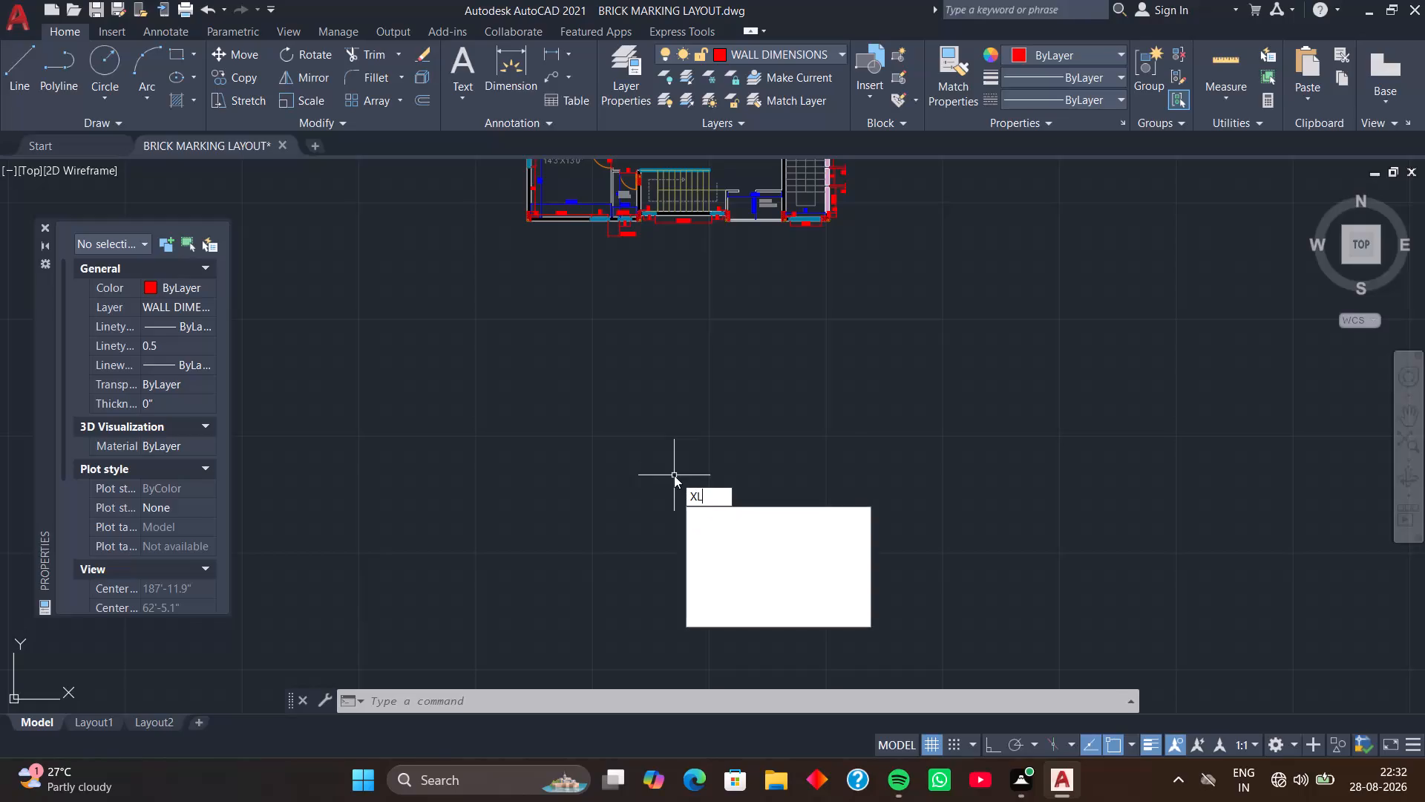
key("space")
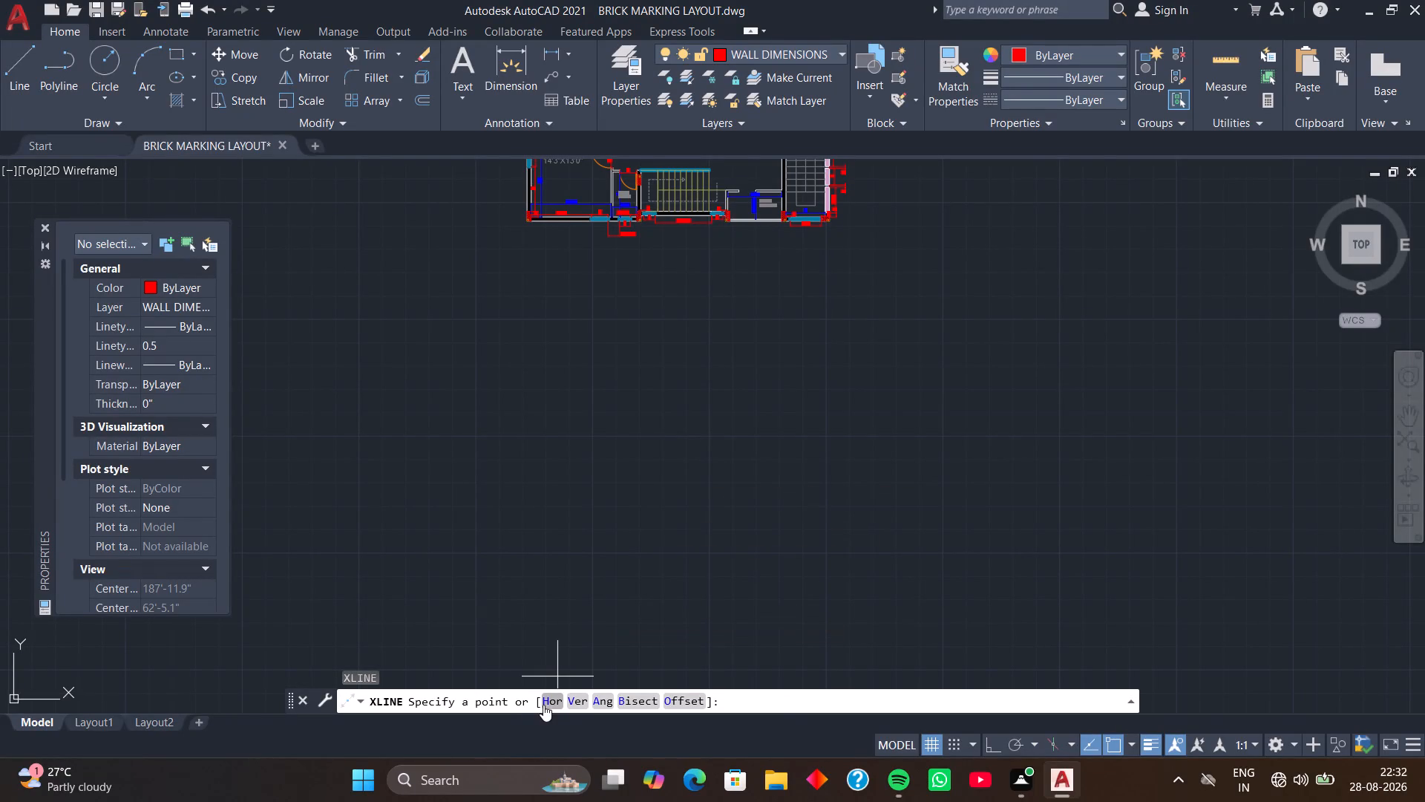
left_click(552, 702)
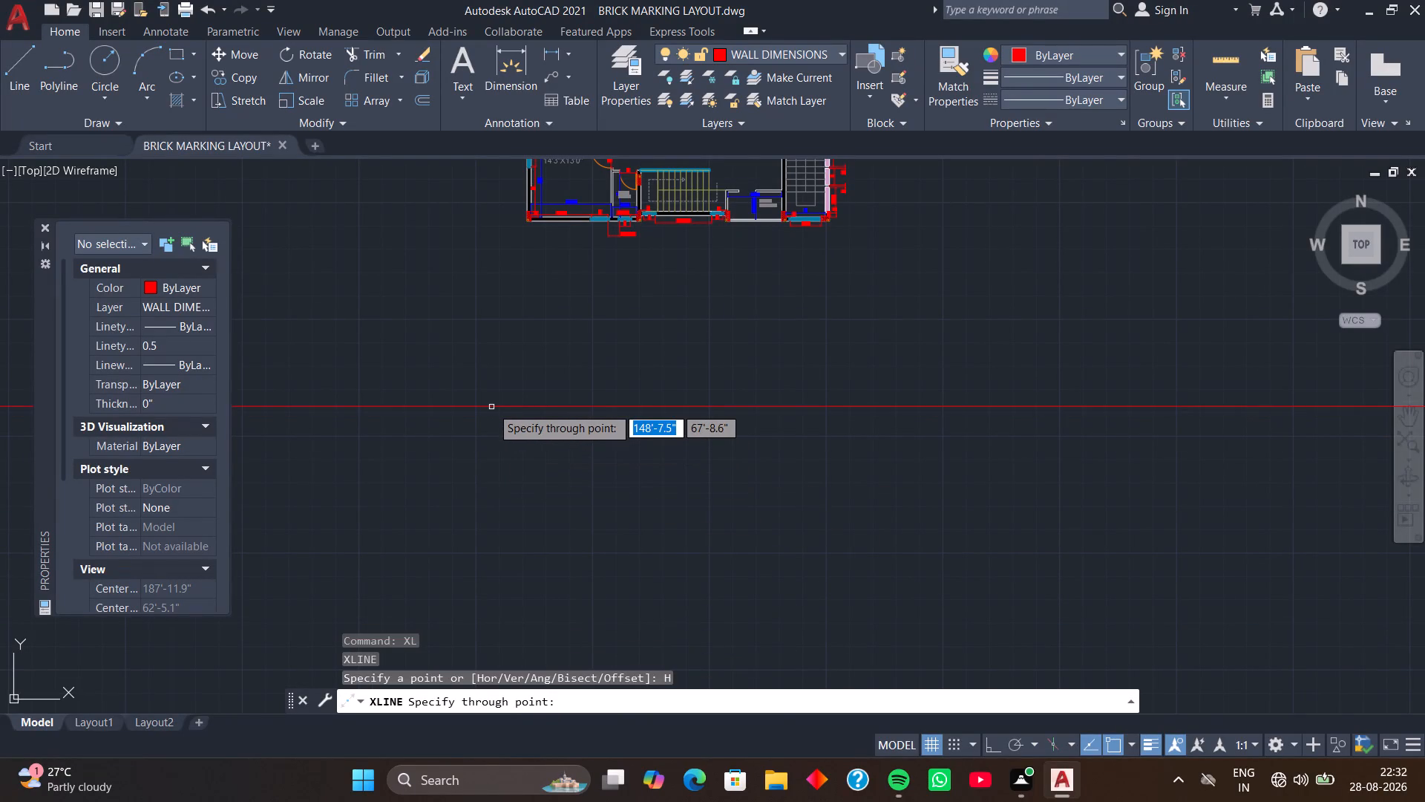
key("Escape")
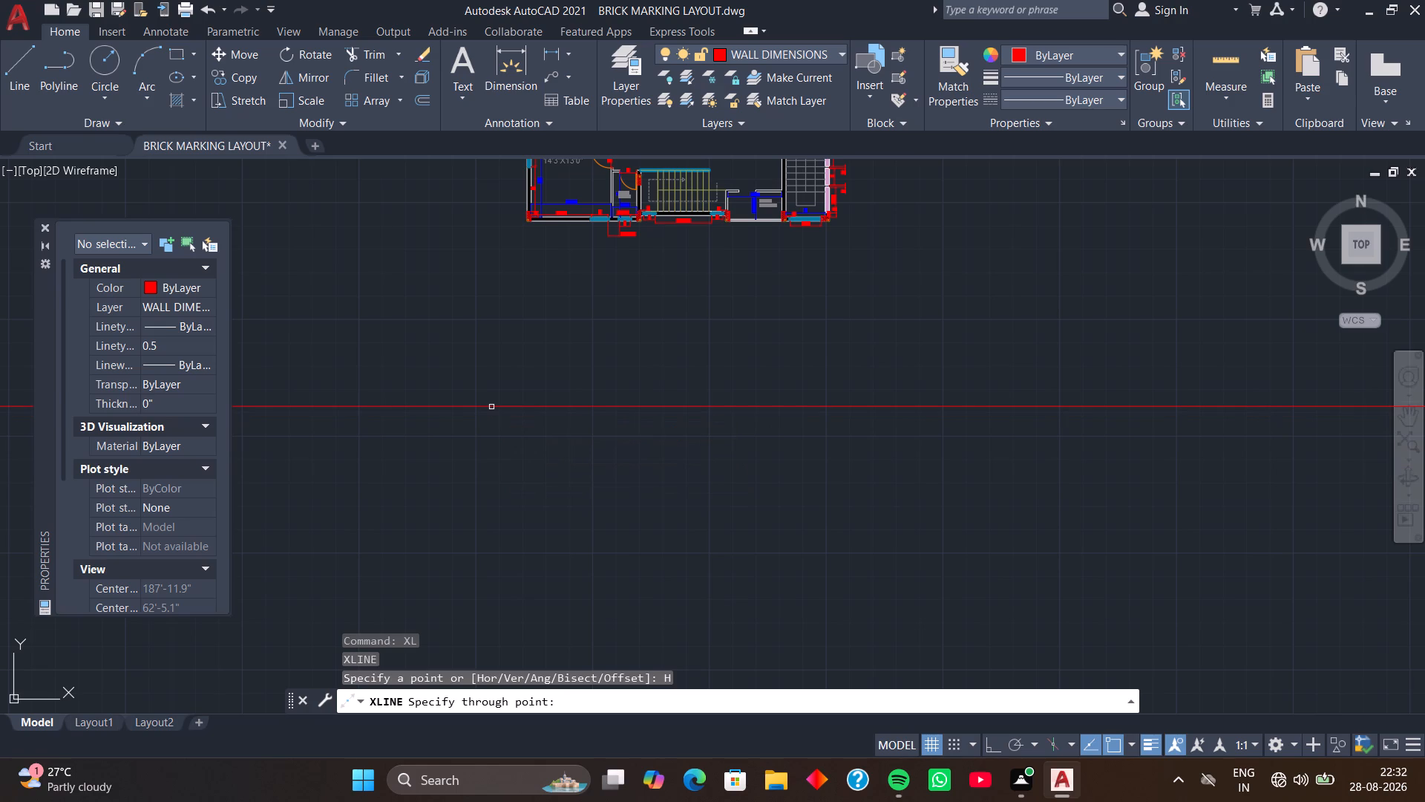
On the wall layer, draw one horizontal and one vertical construction line crossing in the empty area below the existing plans.
left_click(838, 54)
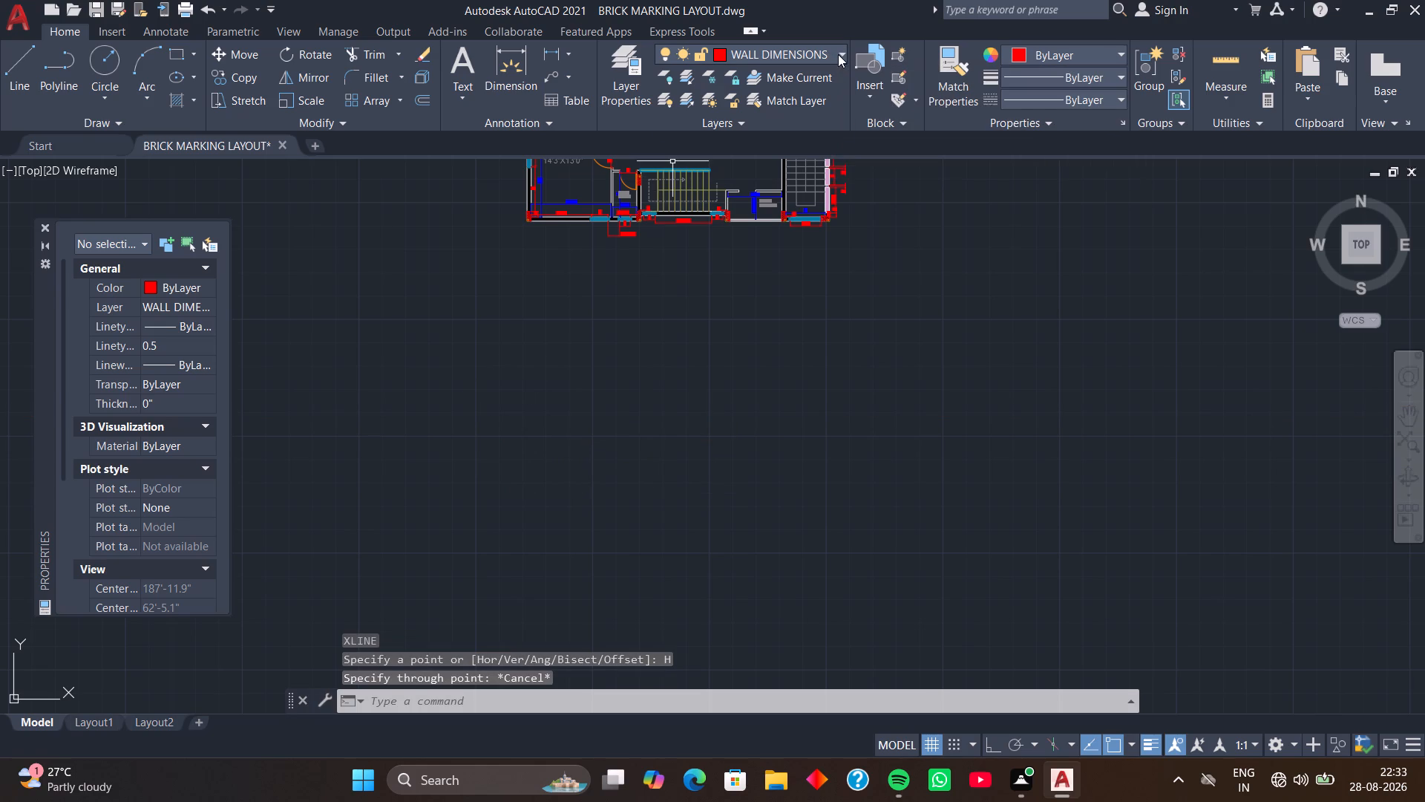
left_click(762, 281)
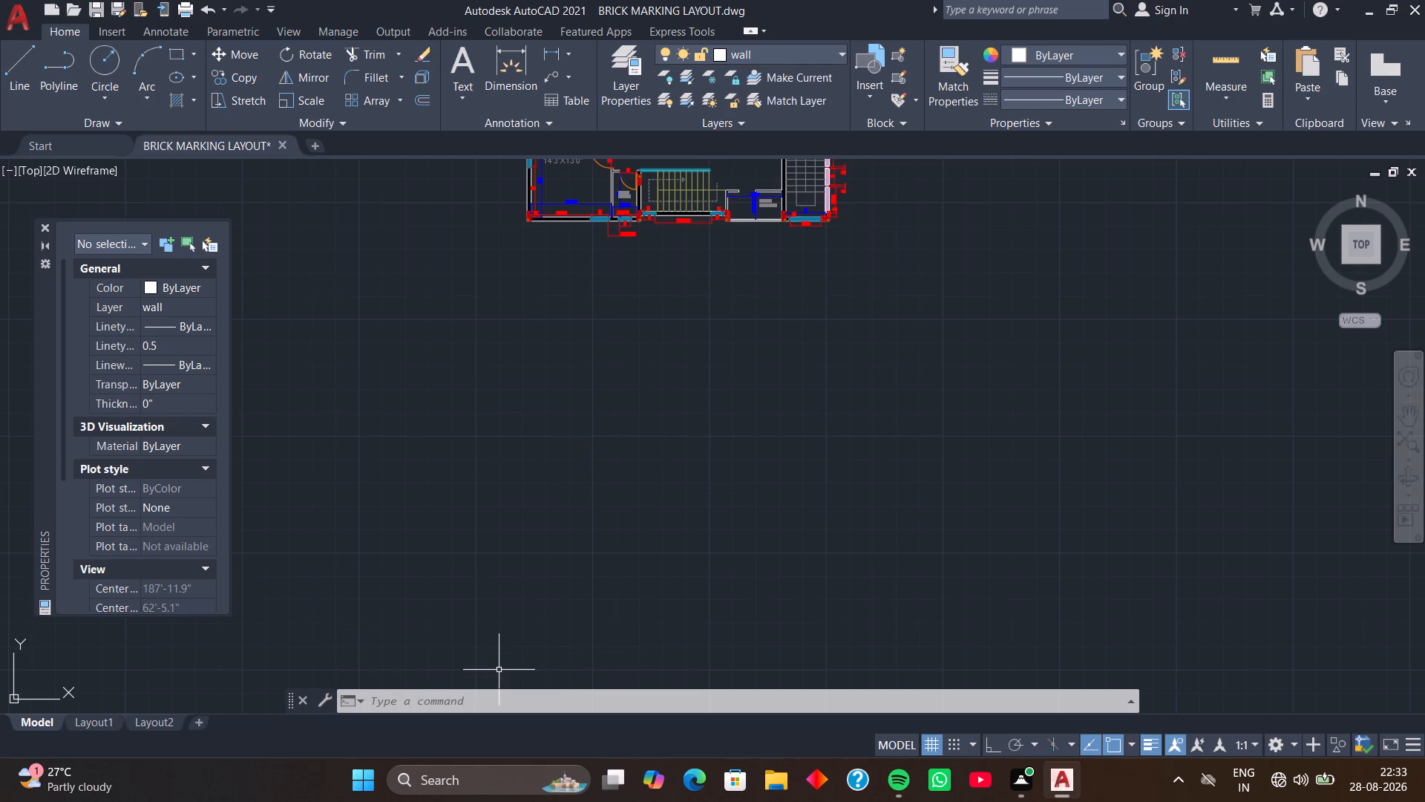
key("x")
type("L")
key("space")
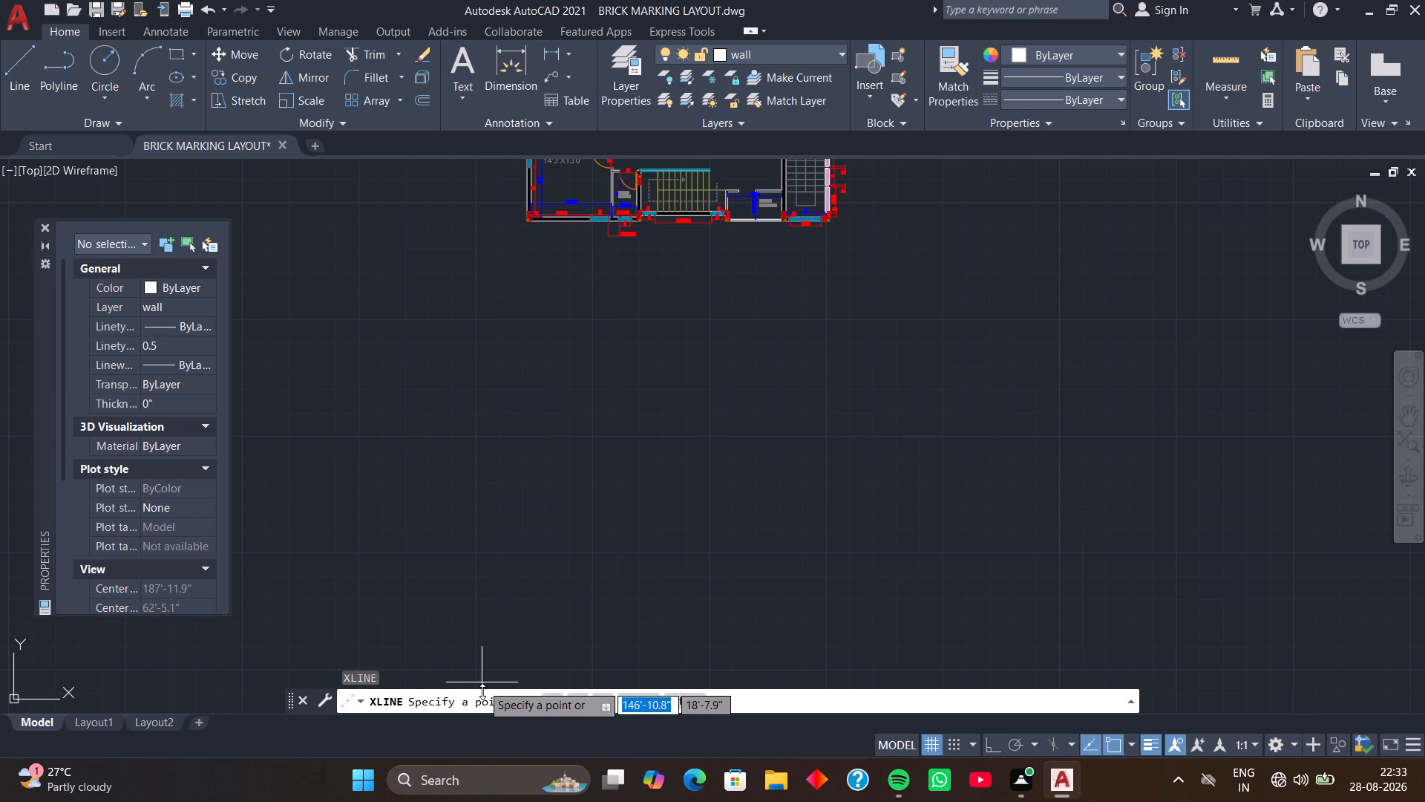
left_click(554, 698)
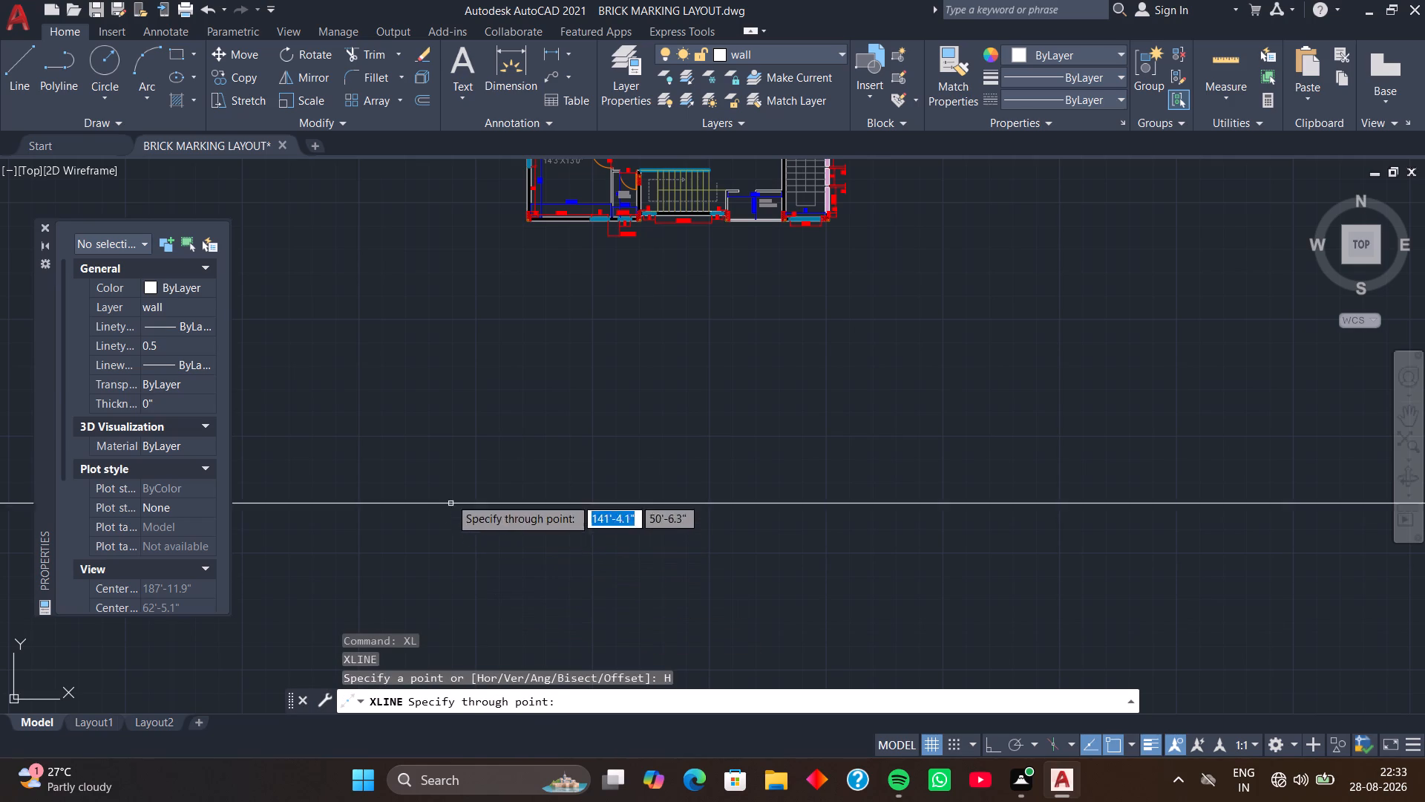
left_click(488, 388)
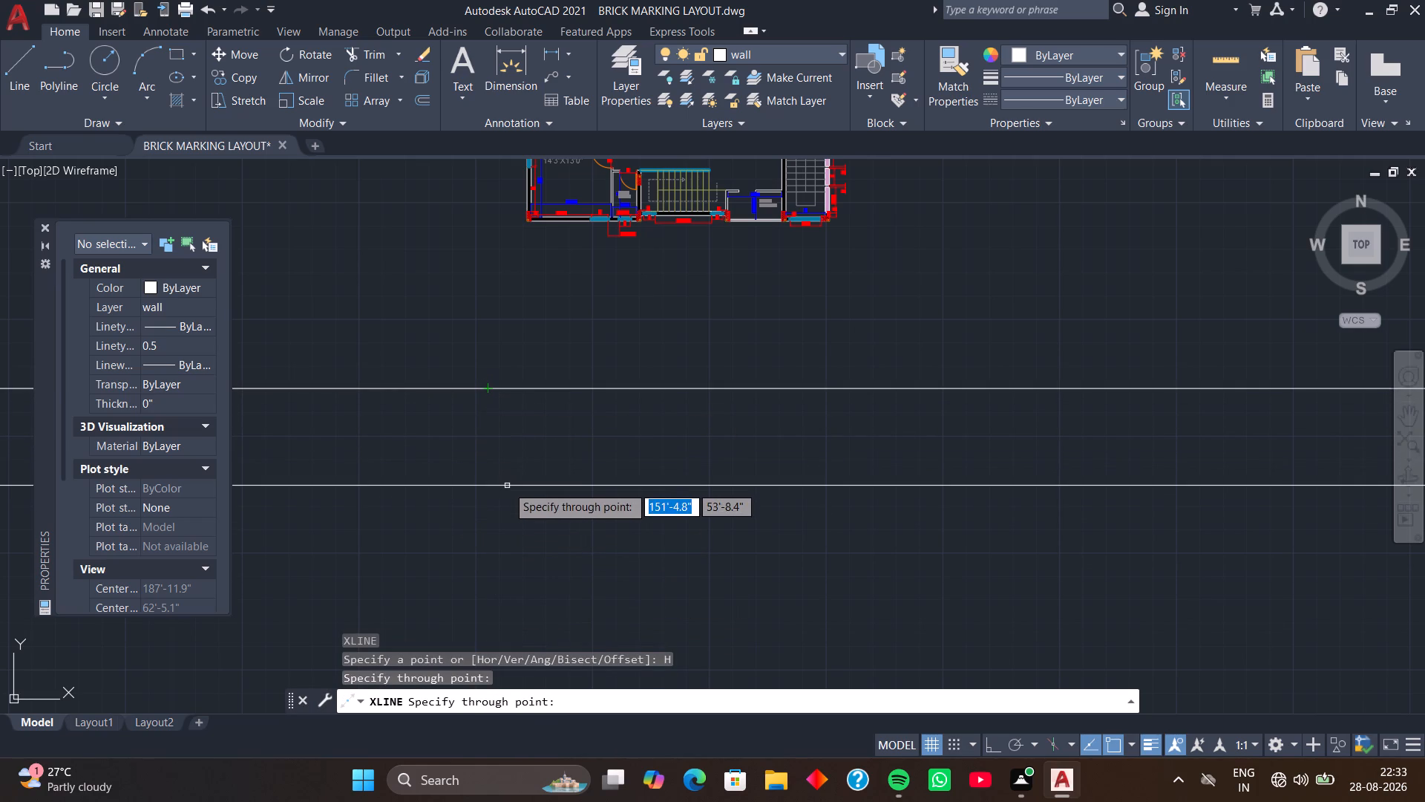
key("space")
key("space")
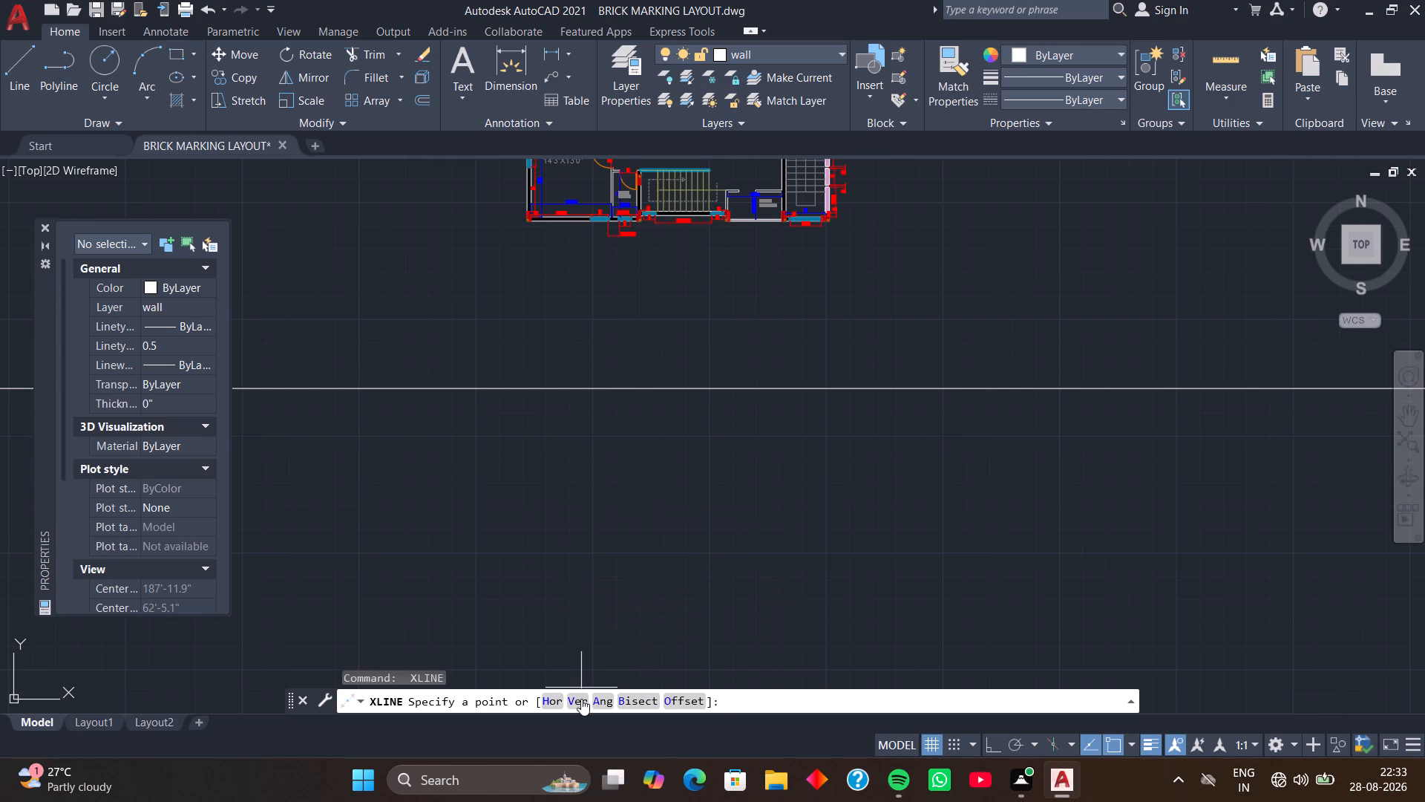
left_click_drag(581, 699, 584, 652)
left_click(575, 695)
left_click(409, 439)
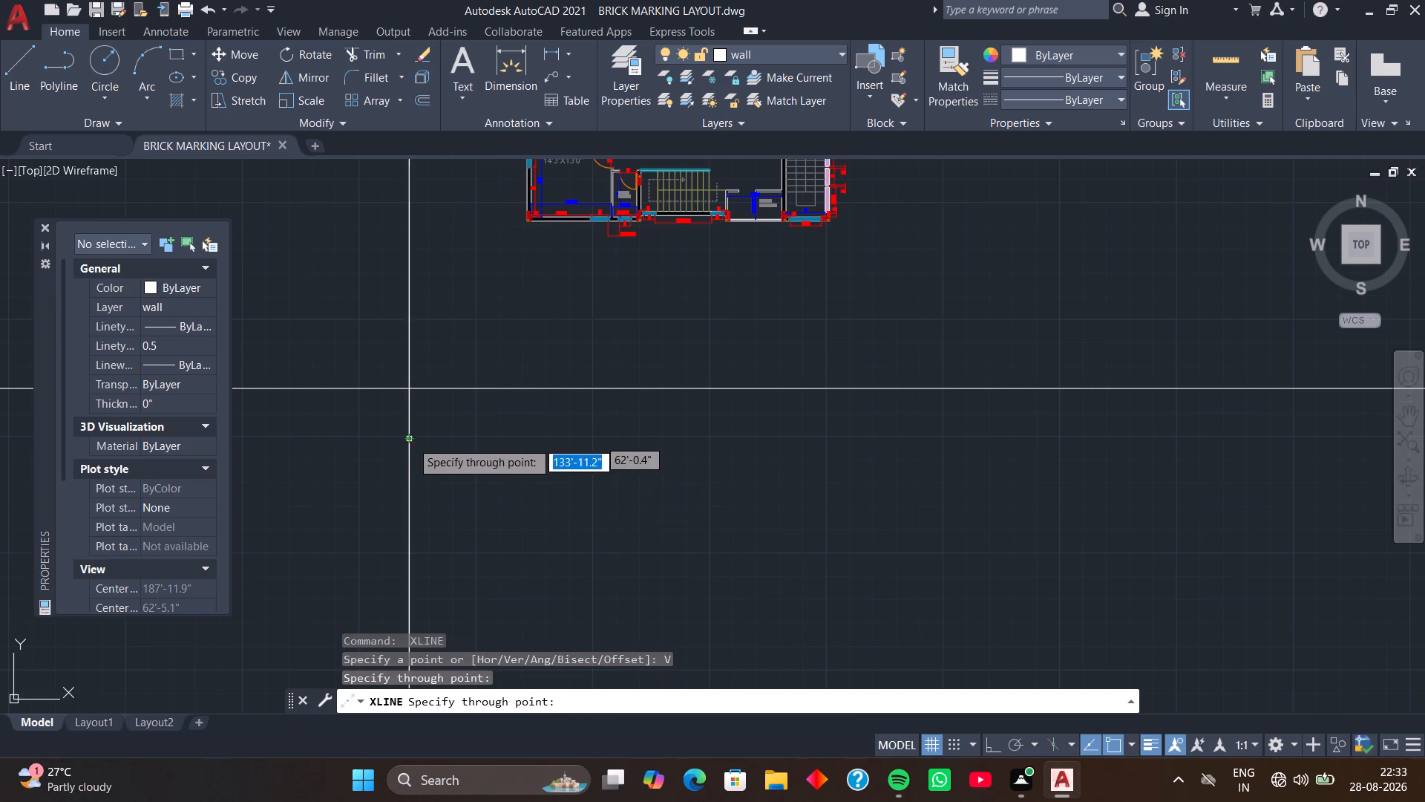
key("space")
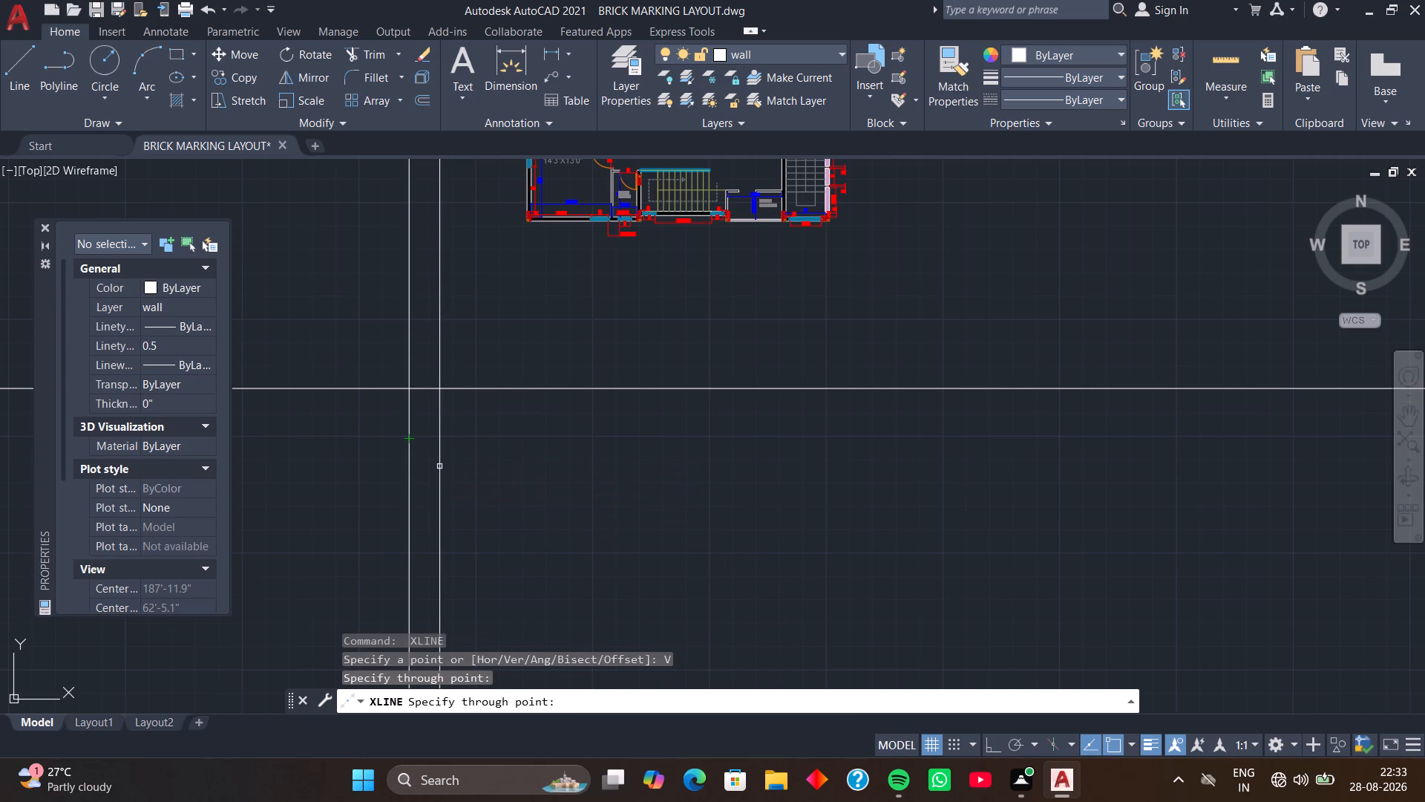
Trim the two construction lines beyond their crossing to form the upper-left outer corner of the new plan.
type("TR")
key("space")
left_click_drag(433, 307, 376, 417)
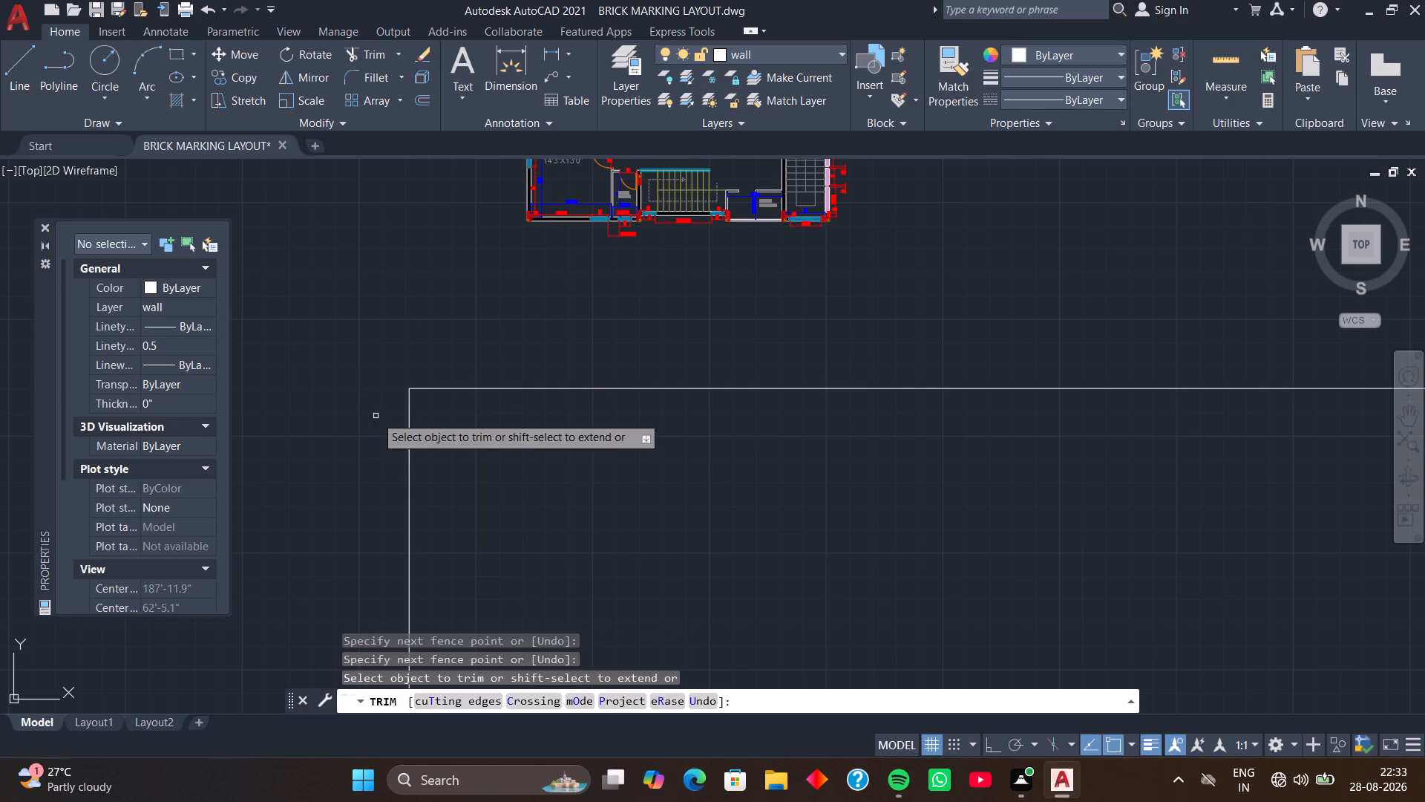
key("space")
Offset the upper and left outer wall lines 9" inward to give the outer walls their thickness.
key("o")
key("space")
key("space")
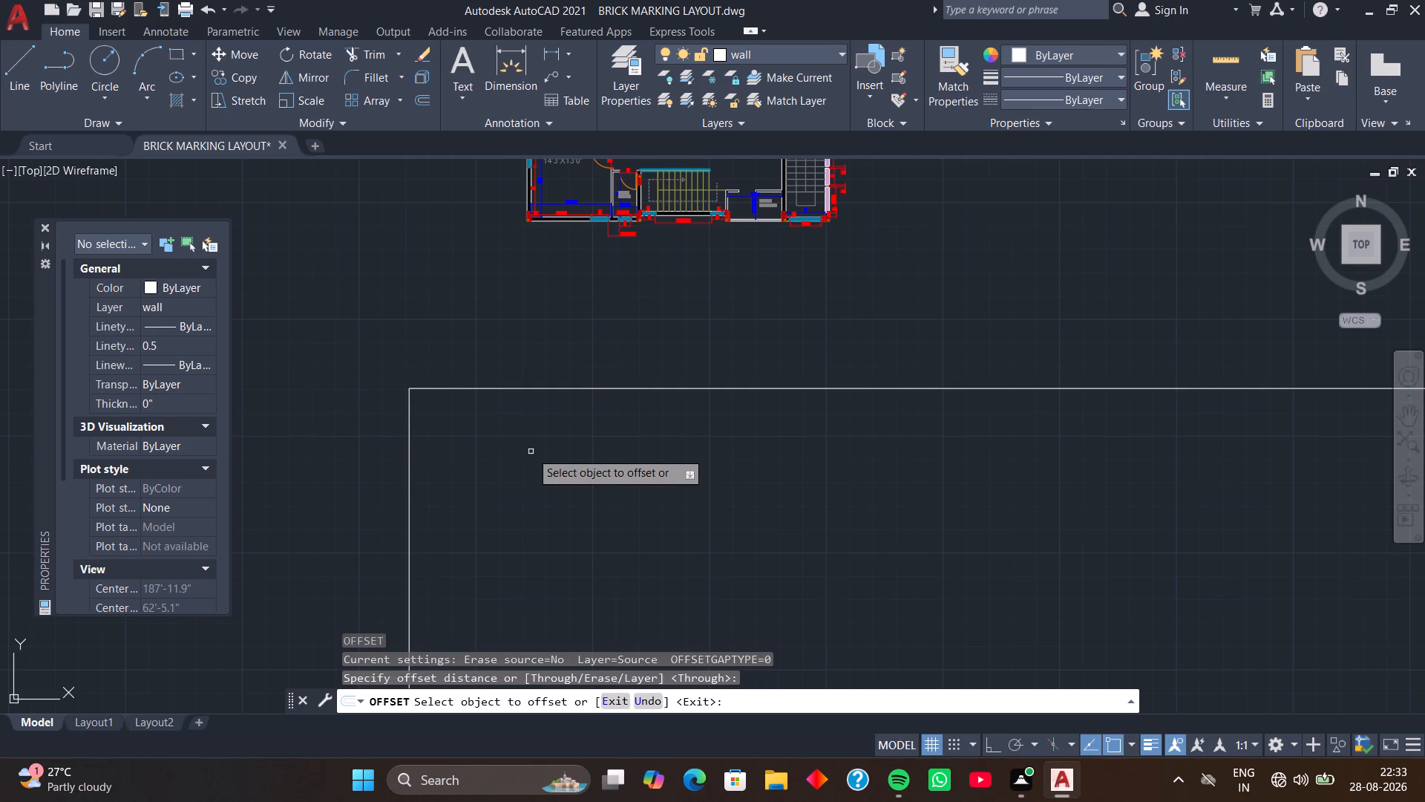
left_click(513, 388)
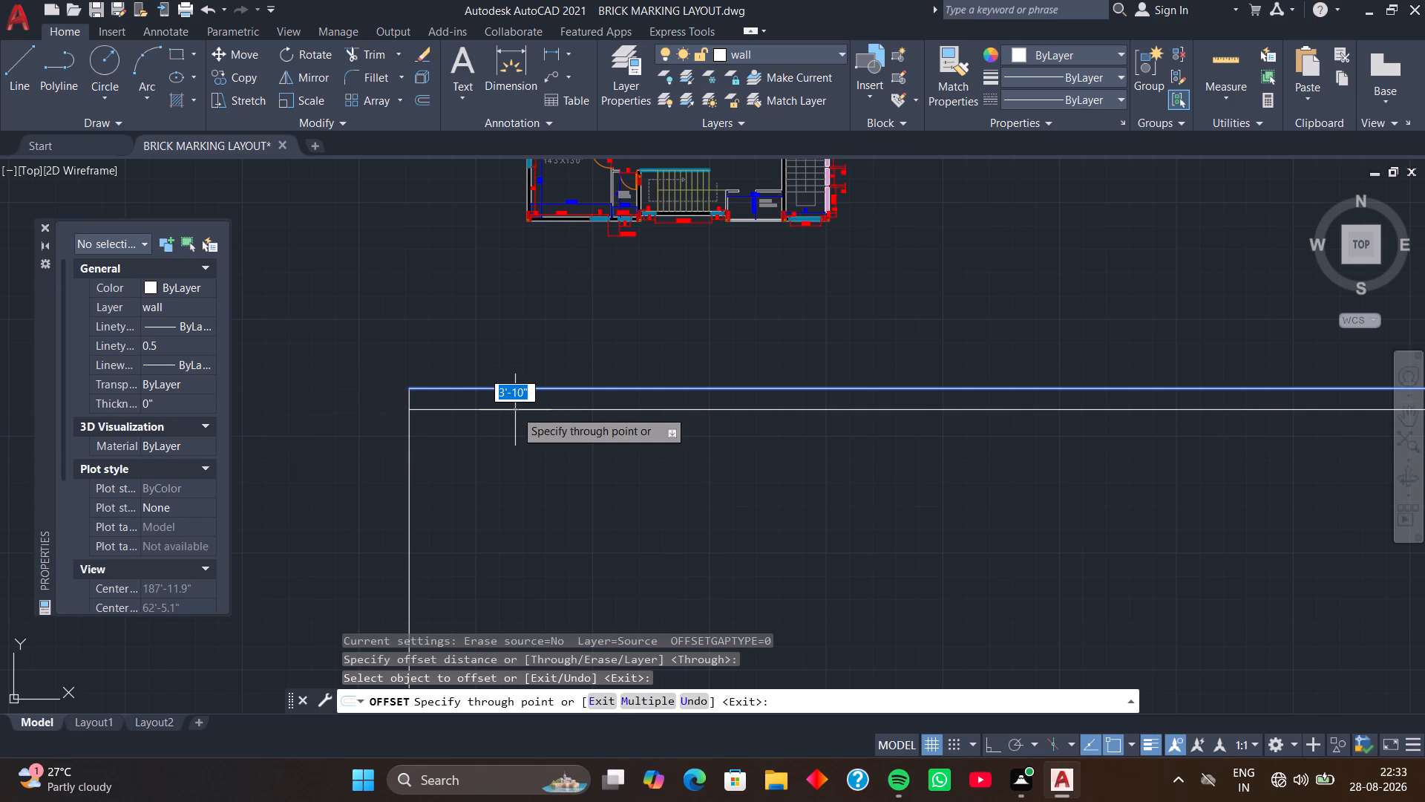
key("9")
key("Return")
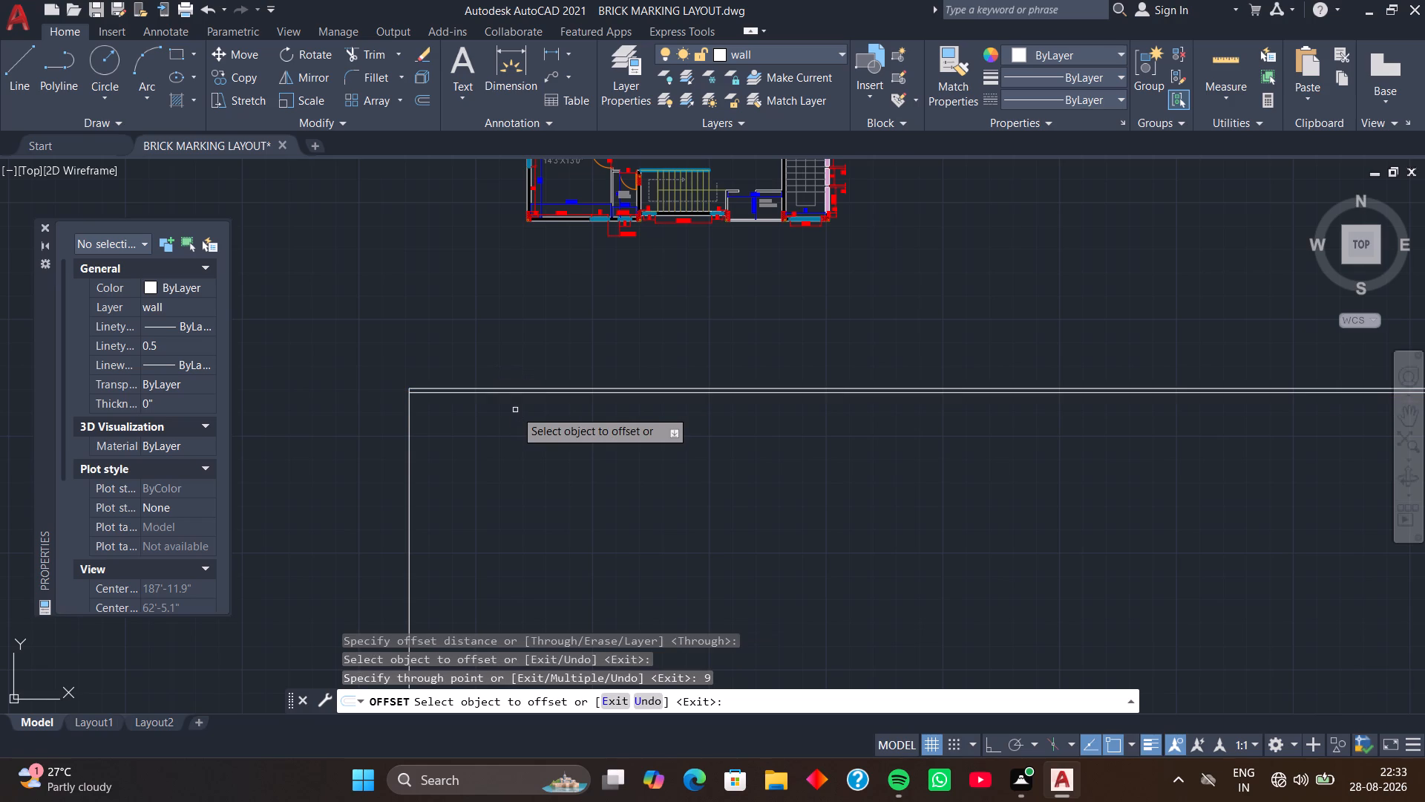
left_click(410, 447)
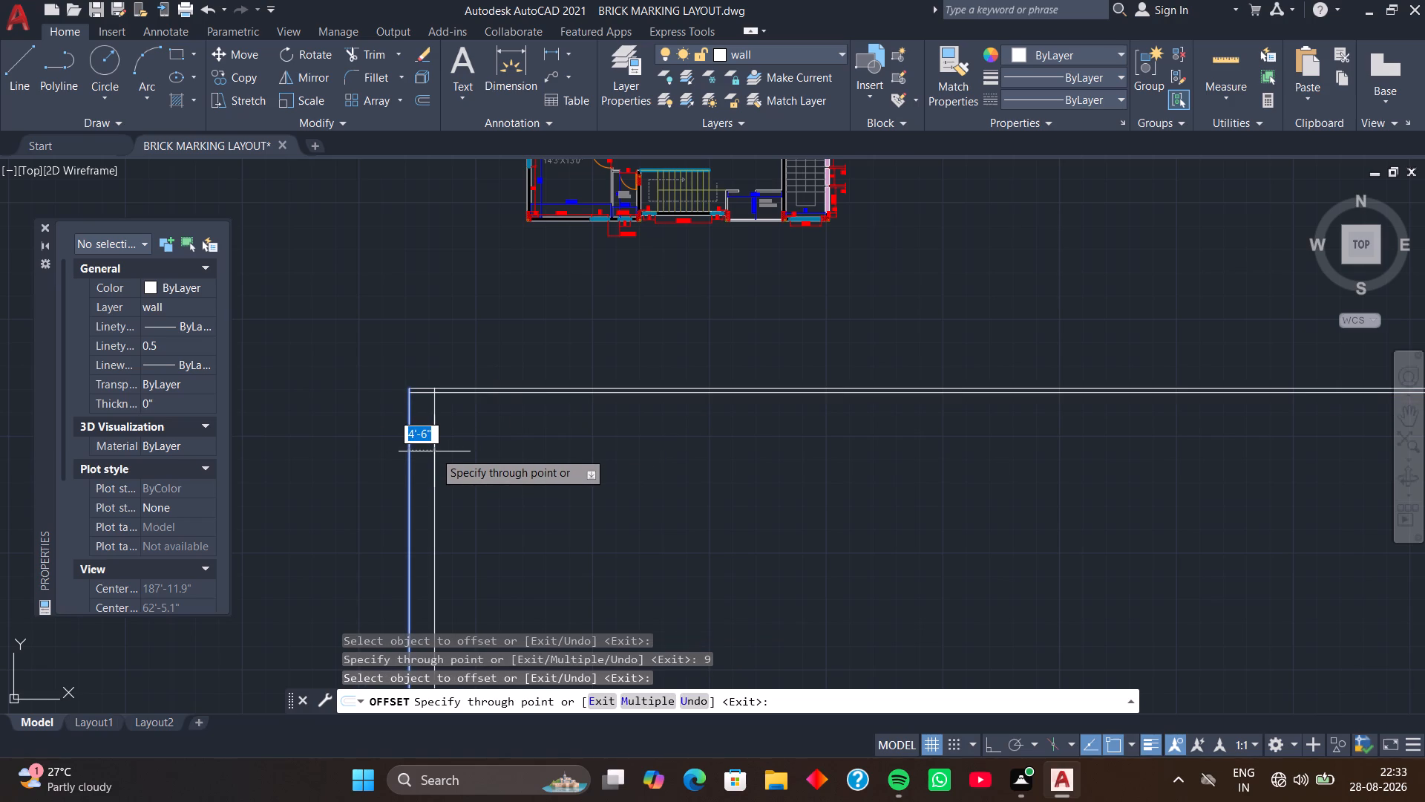
key("9")
key("Return")
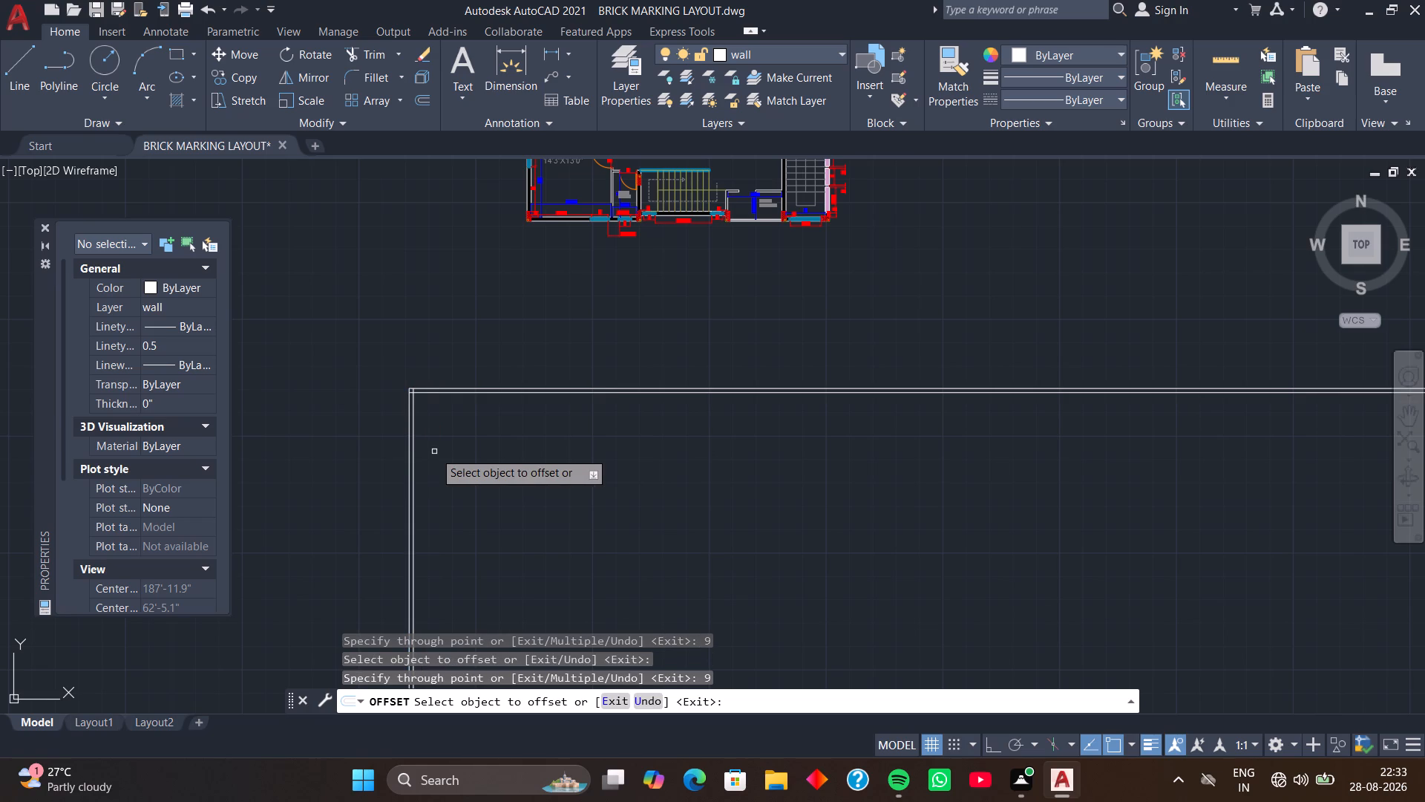
scroll(434, 451, "up", 2)
scroll(416, 351, "up", 1)
middle_click_drag(416, 351, 434, 363)
middle_click_drag(413, 337, 484, 378)
scroll(425, 341, "up", 1)
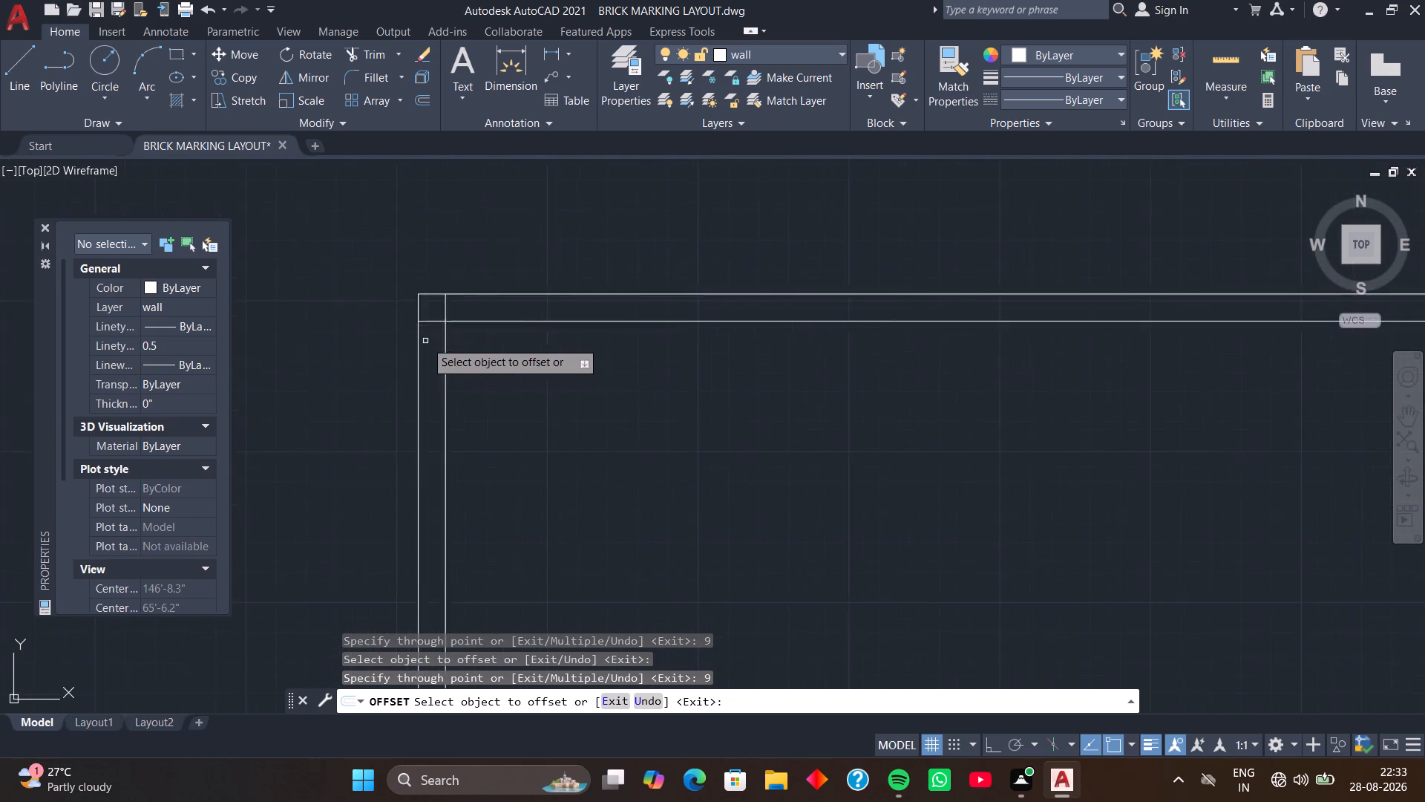
scroll(425, 341, "up", 1)
key("space")
Trim the overlapping ends of the two inner wall lines at the upper-left corner.
type("TR")
key("space")
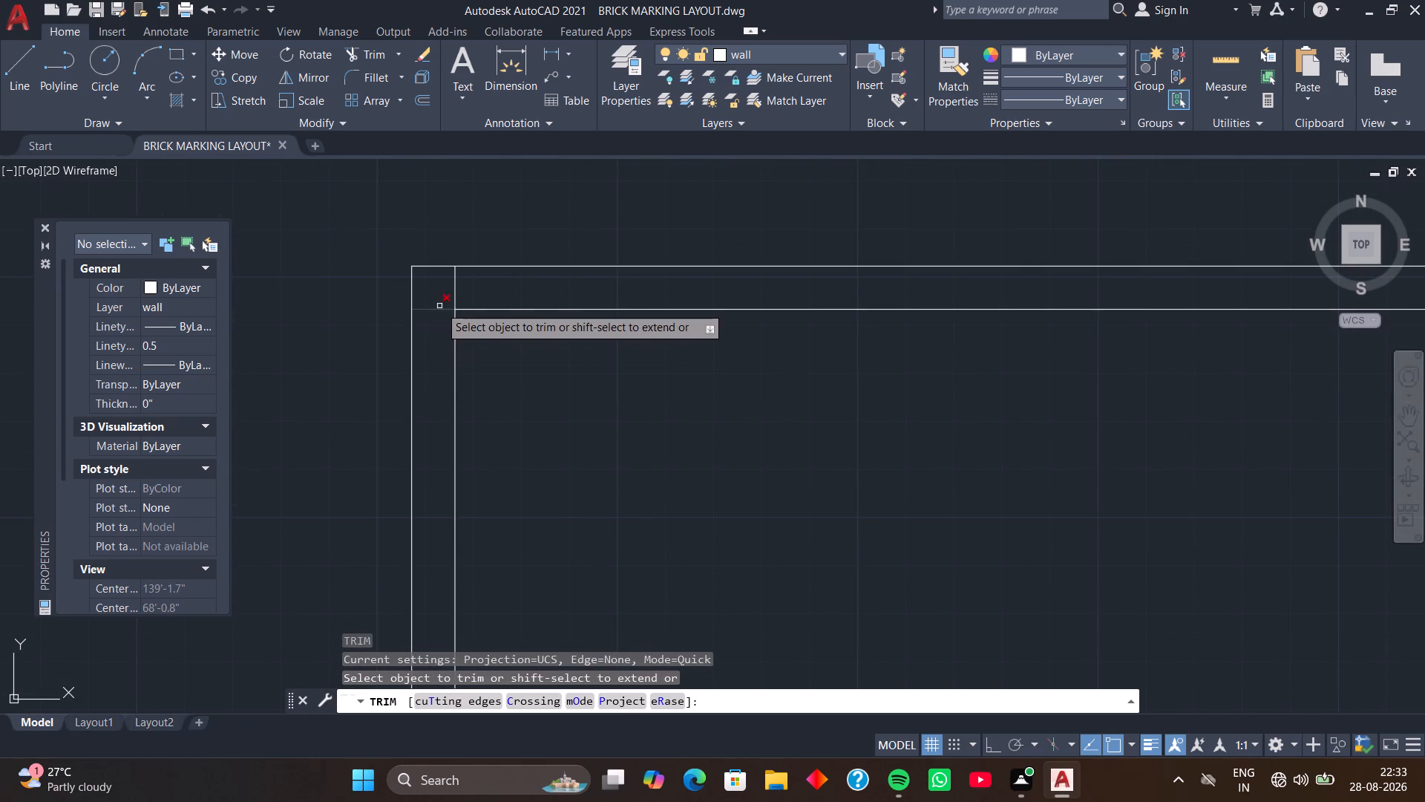
left_click(439, 306)
left_click(438, 316)
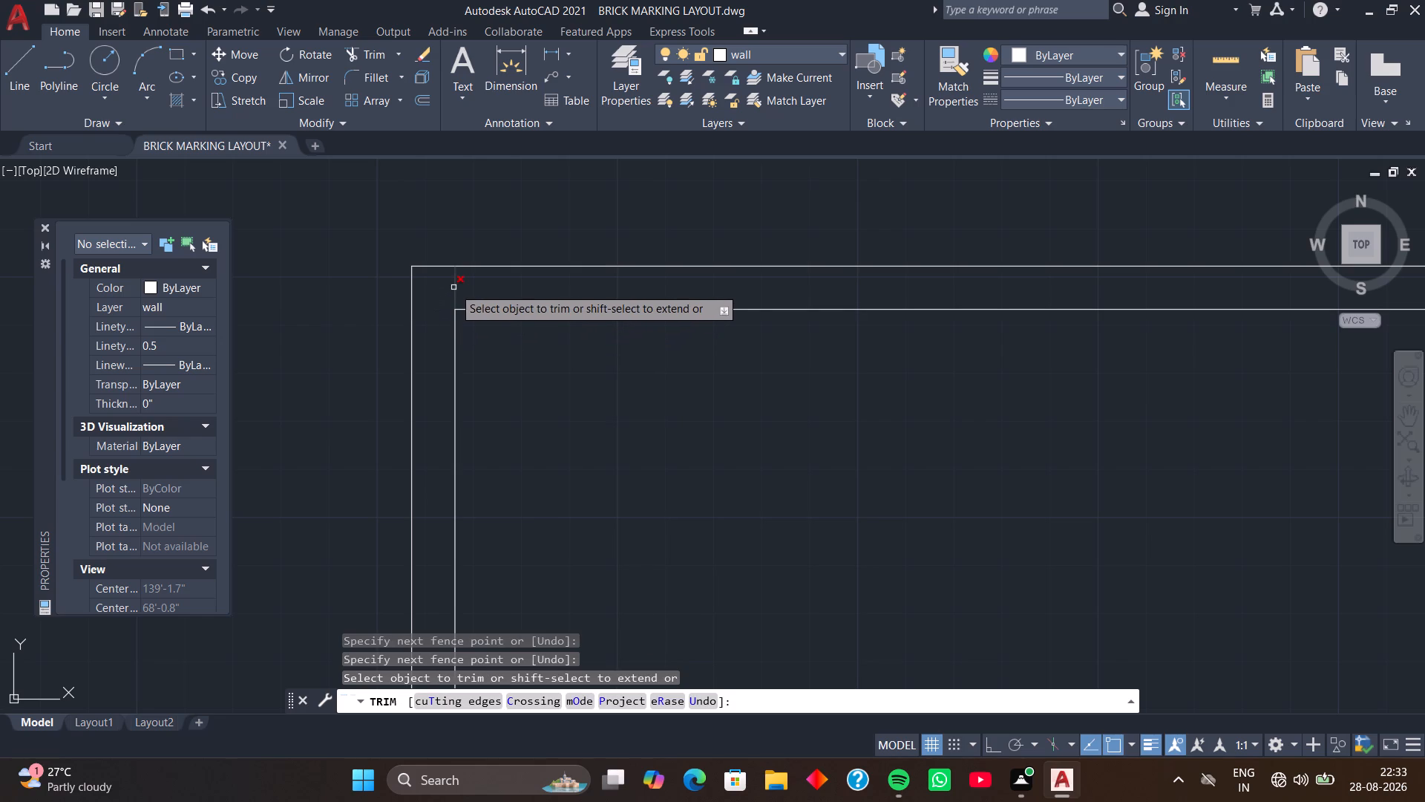
left_click(453, 287)
key("space")
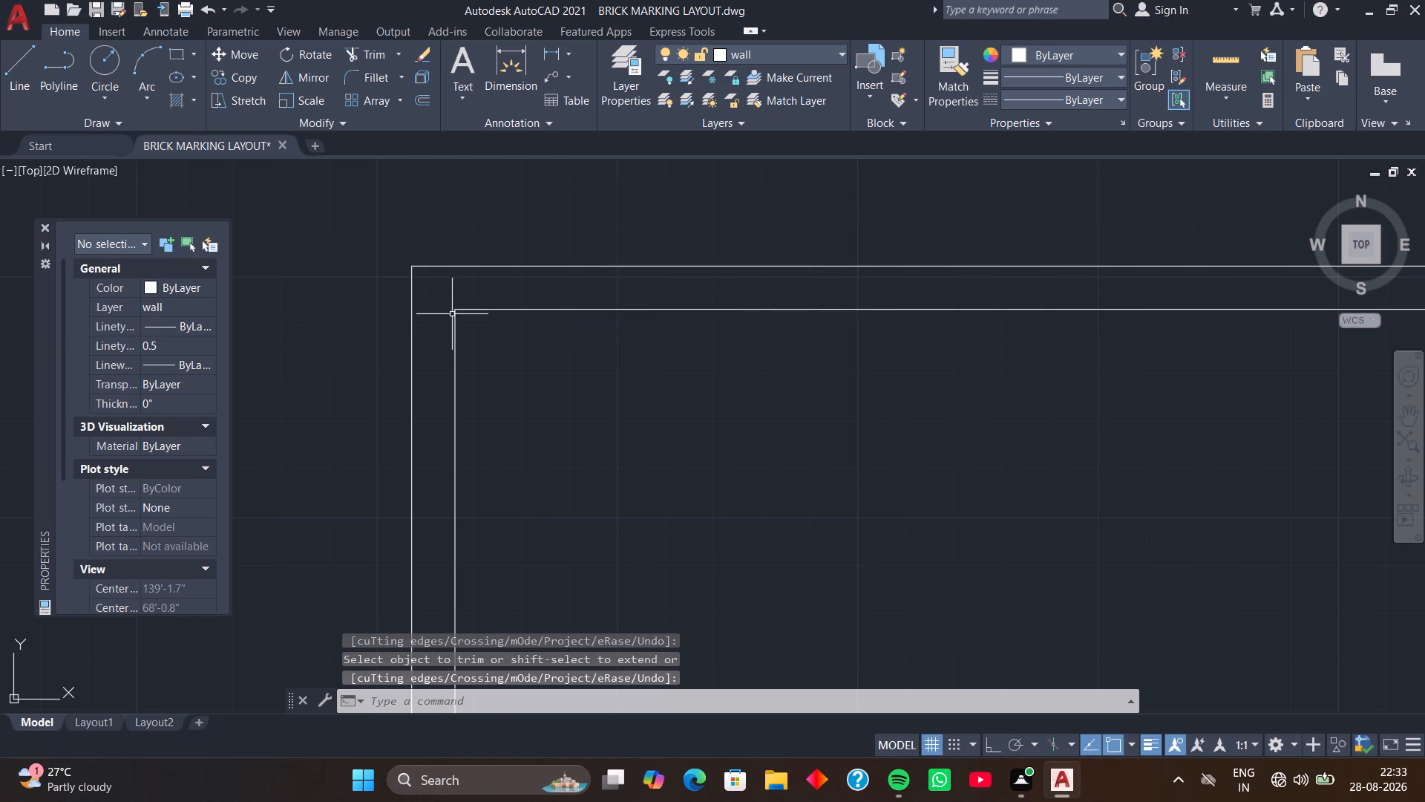
Offset the left wall's inner line 5'9" into the plan, and offset that new line 4" farther for a partition wall.
type("O")
key("space")
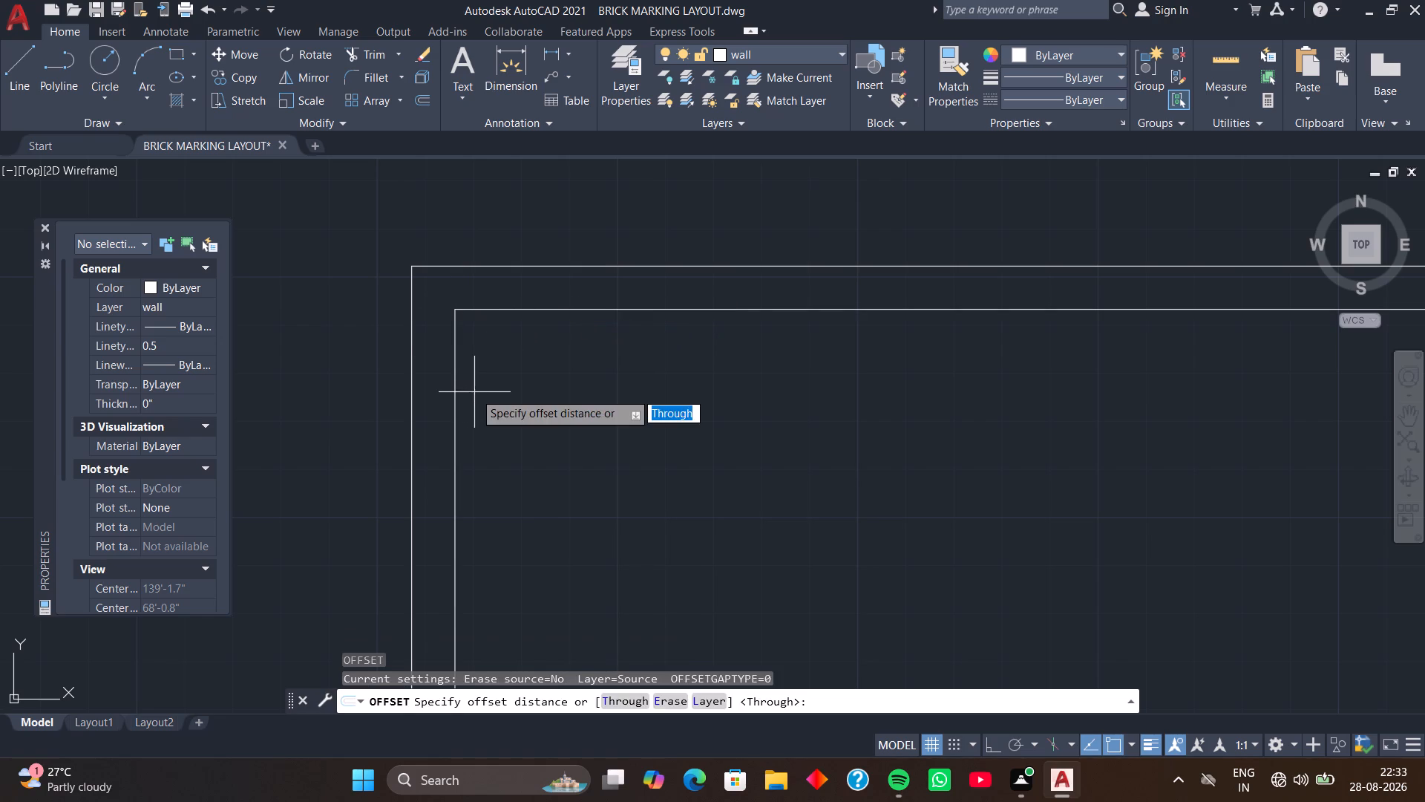
key("space")
left_click(454, 400)
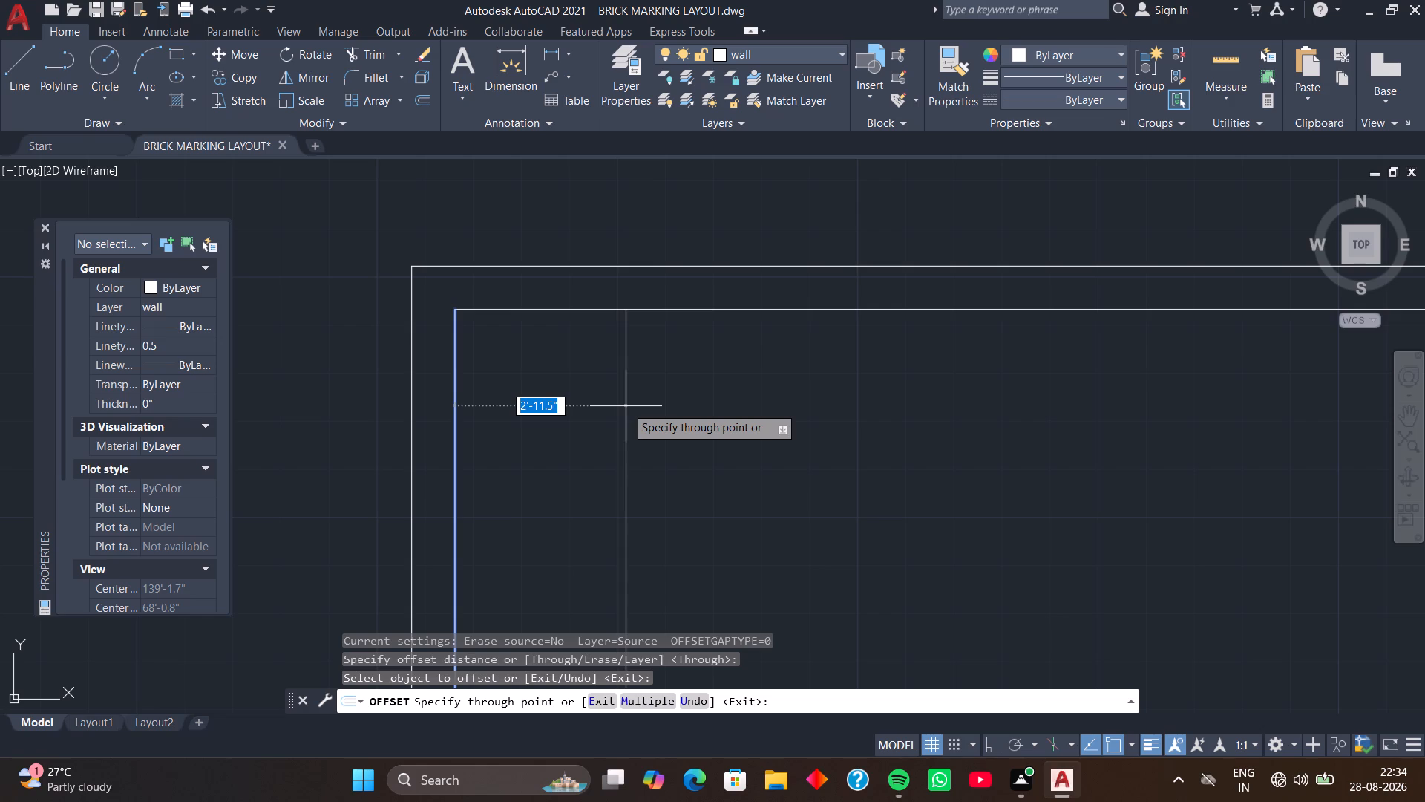
type("5'9")
key("Return")
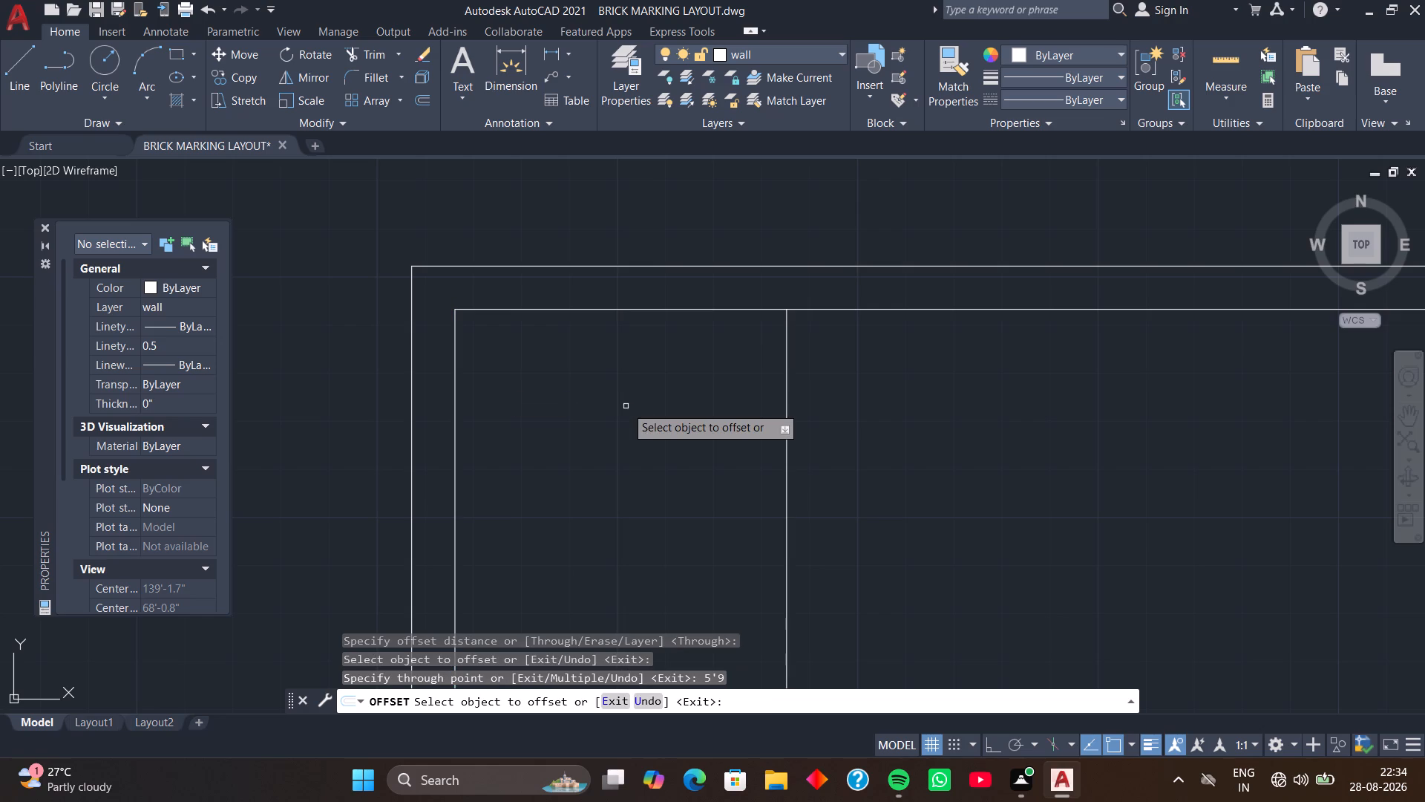
left_click(784, 371)
key("4")
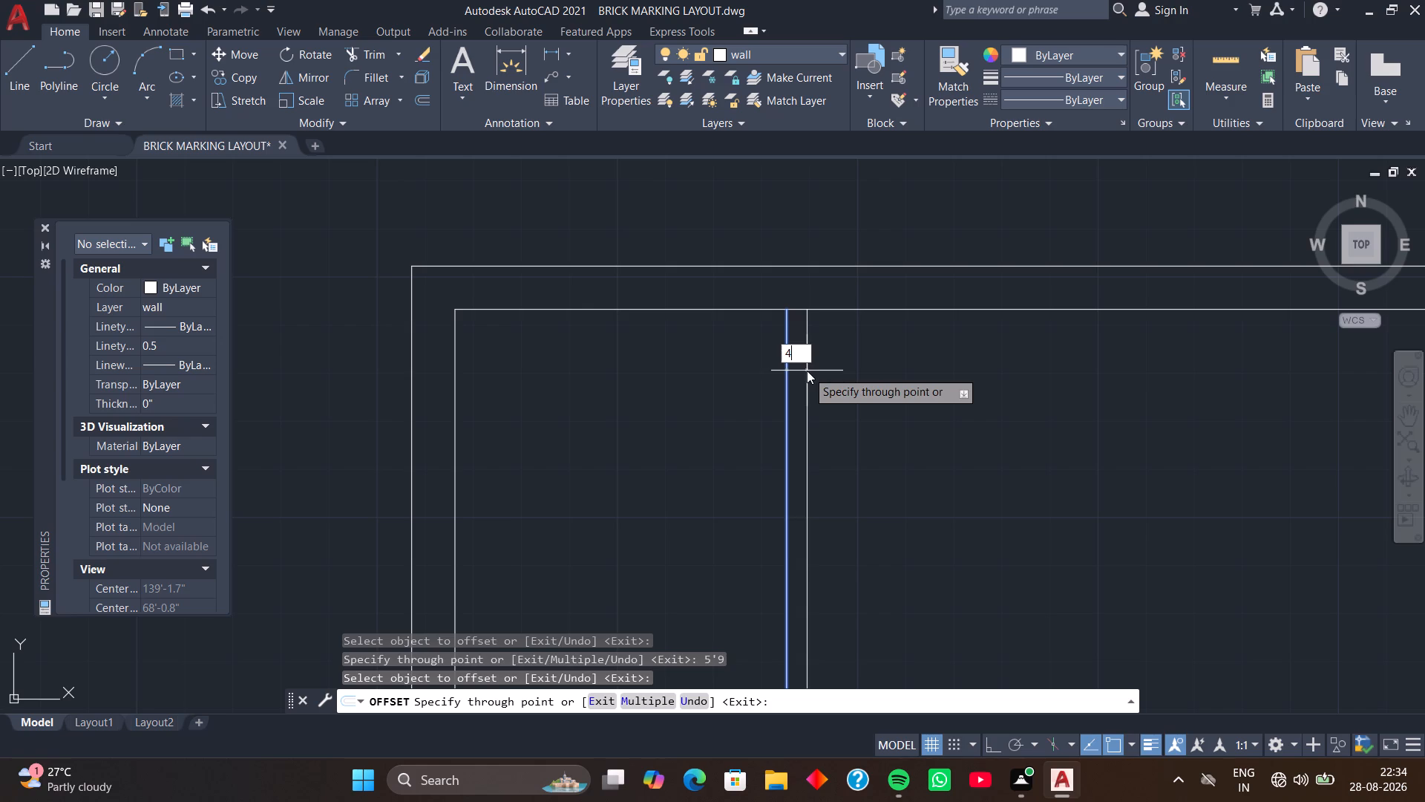
key("Return")
key("space")
Trim the upper wall's inner line between the two partition lines.
type("TR")
key("space")
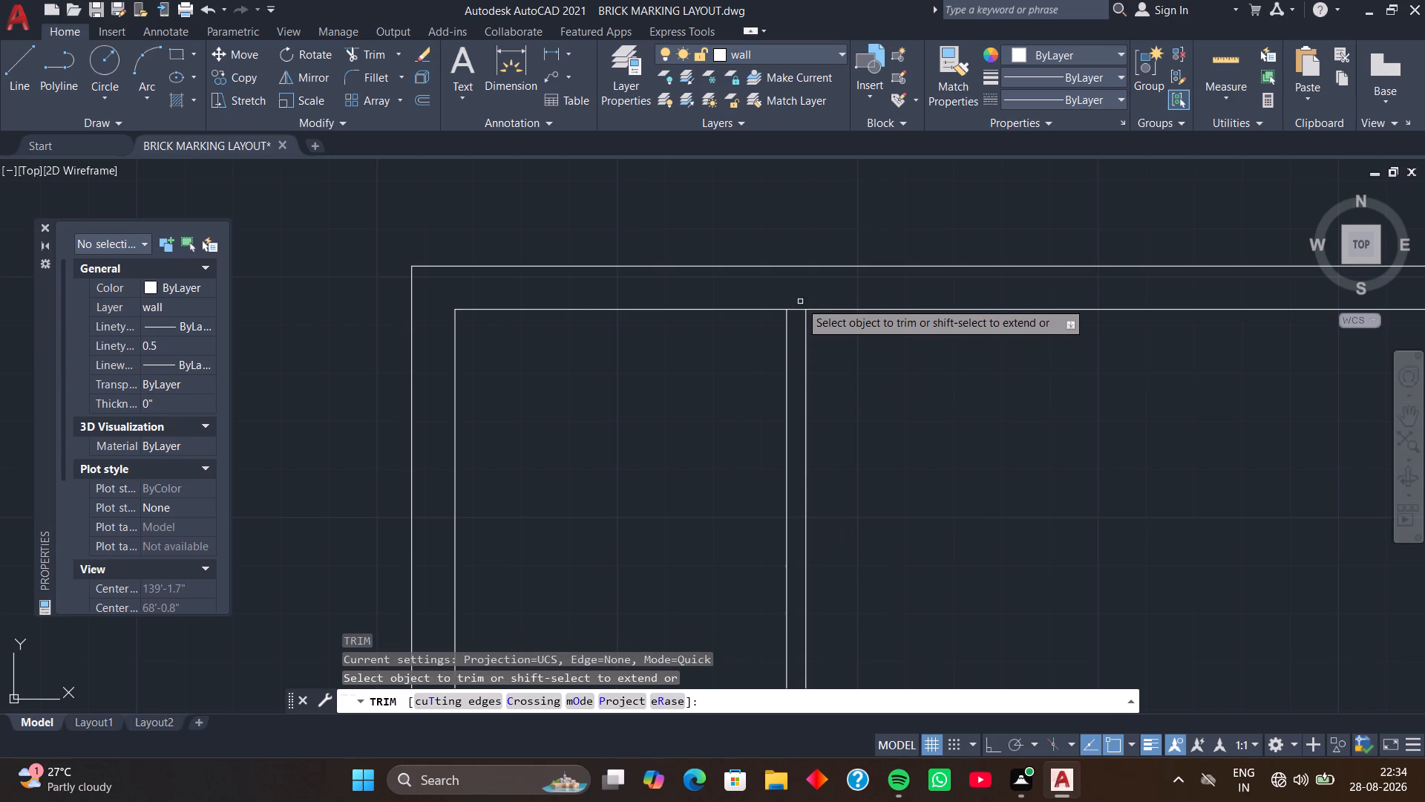
left_click(799, 307)
key("space")
Offset the narrow bay's upper inner wall line 5'9" down into the plan, and offset that new line 9" farther for a cross wall.
middle_click_drag(738, 374, 732, 333)
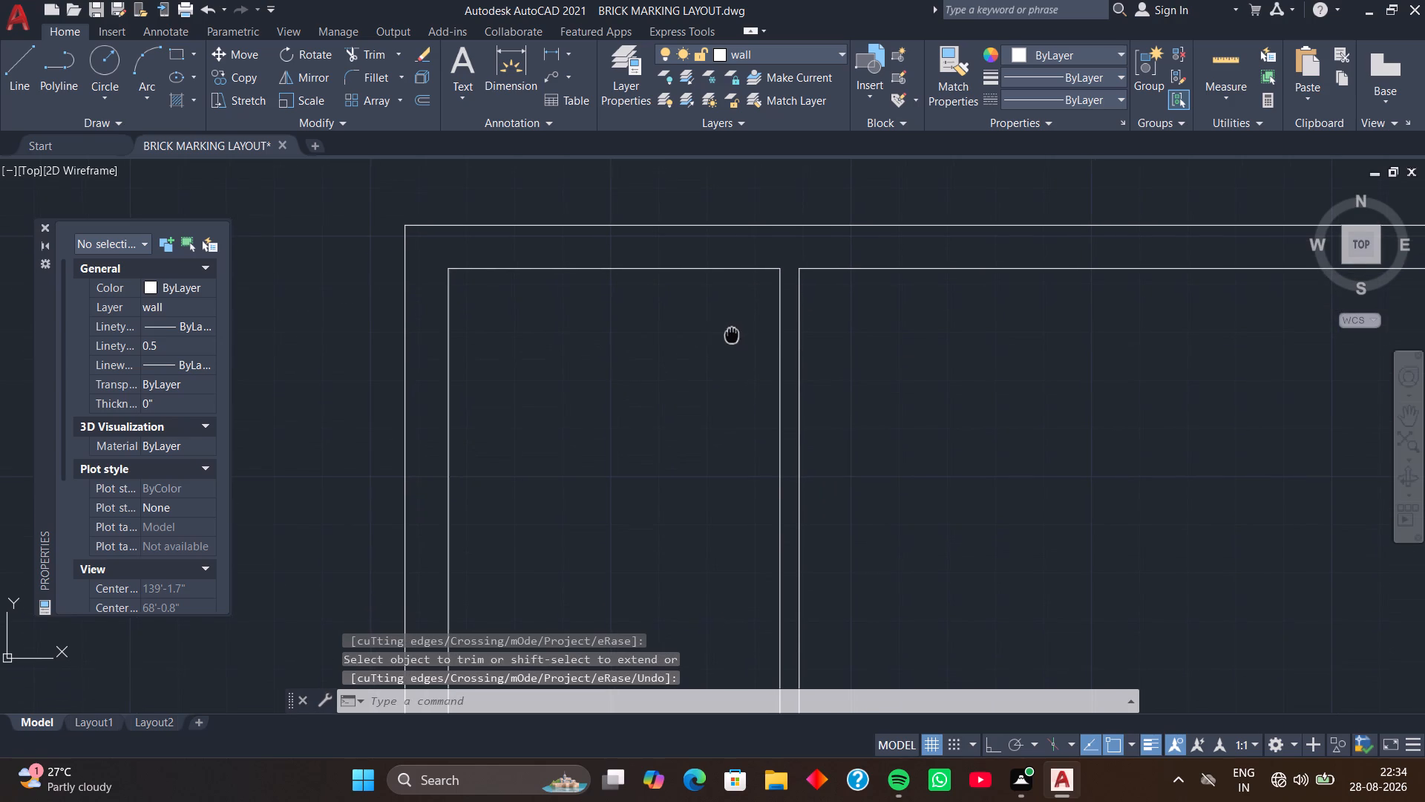
type("O")
key("space")
key("space")
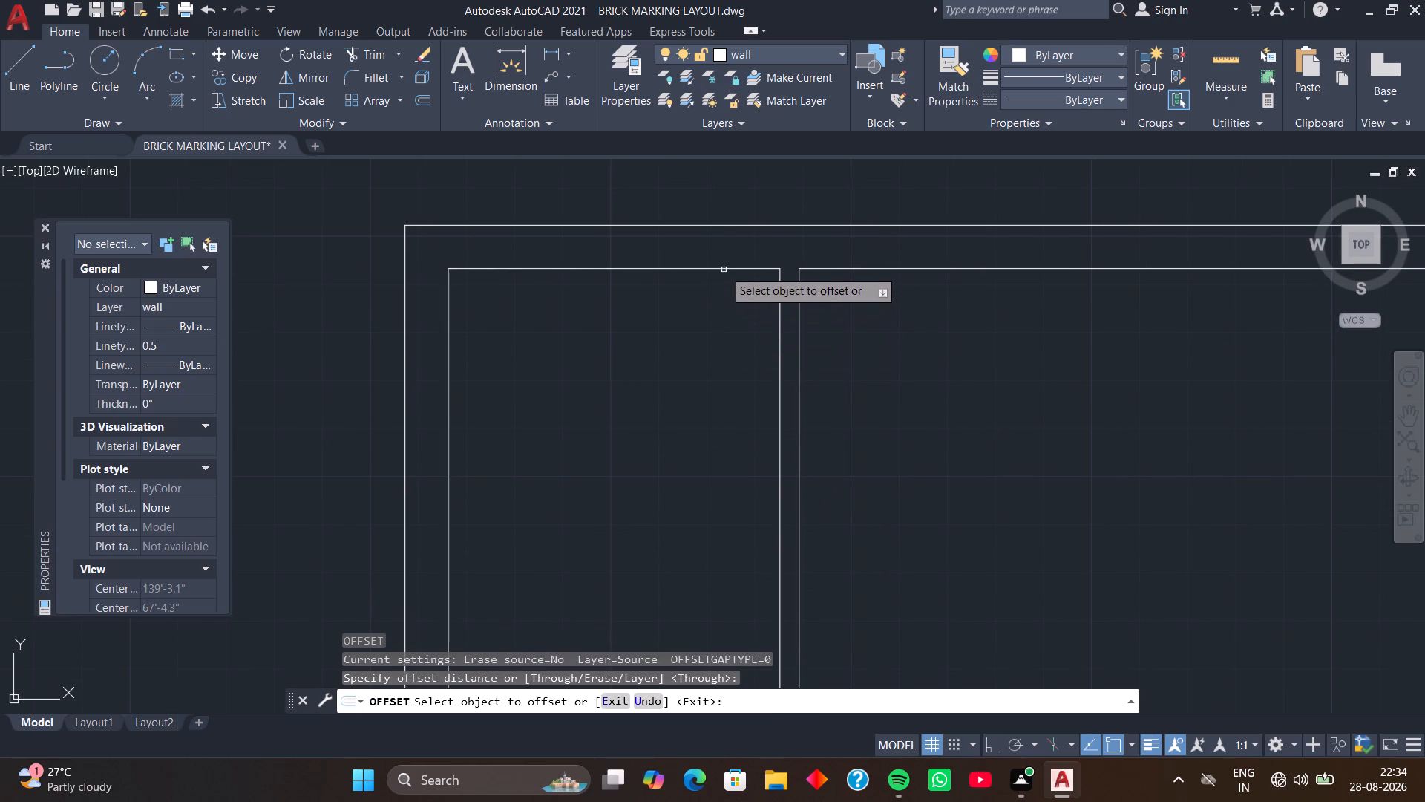
left_click(724, 268)
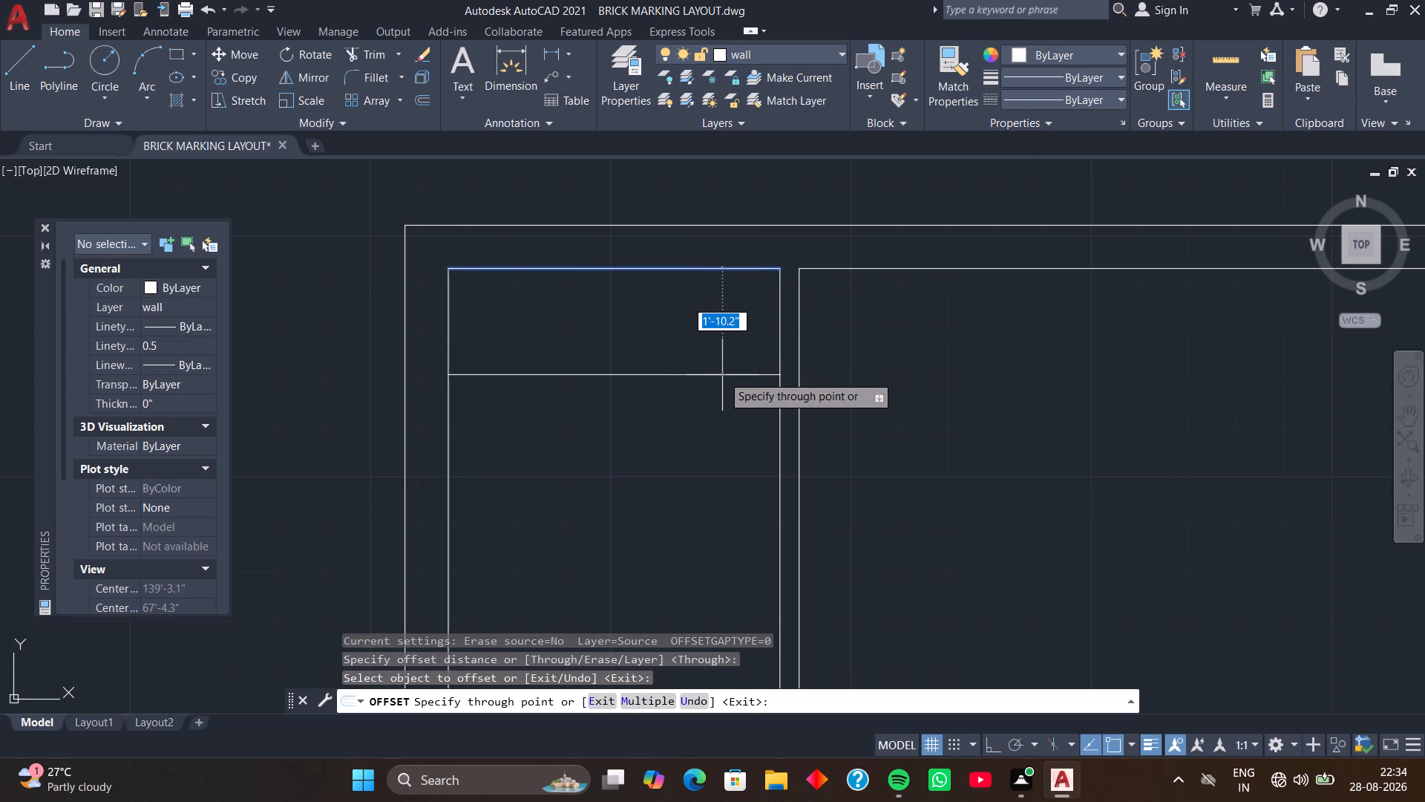
type("5'9")
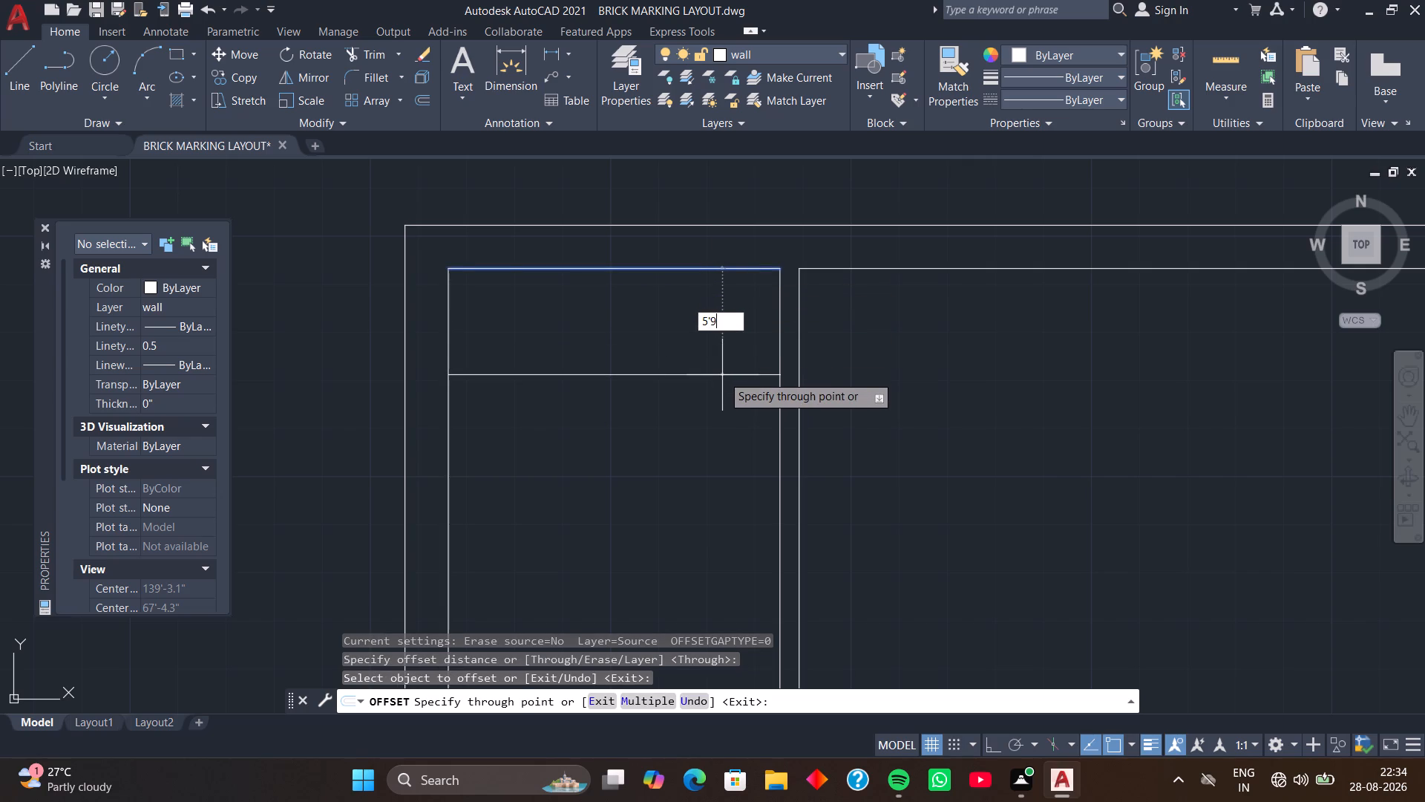
key("Return")
scroll(725, 381, "down", 1)
middle_click_drag(692, 456, 689, 353)
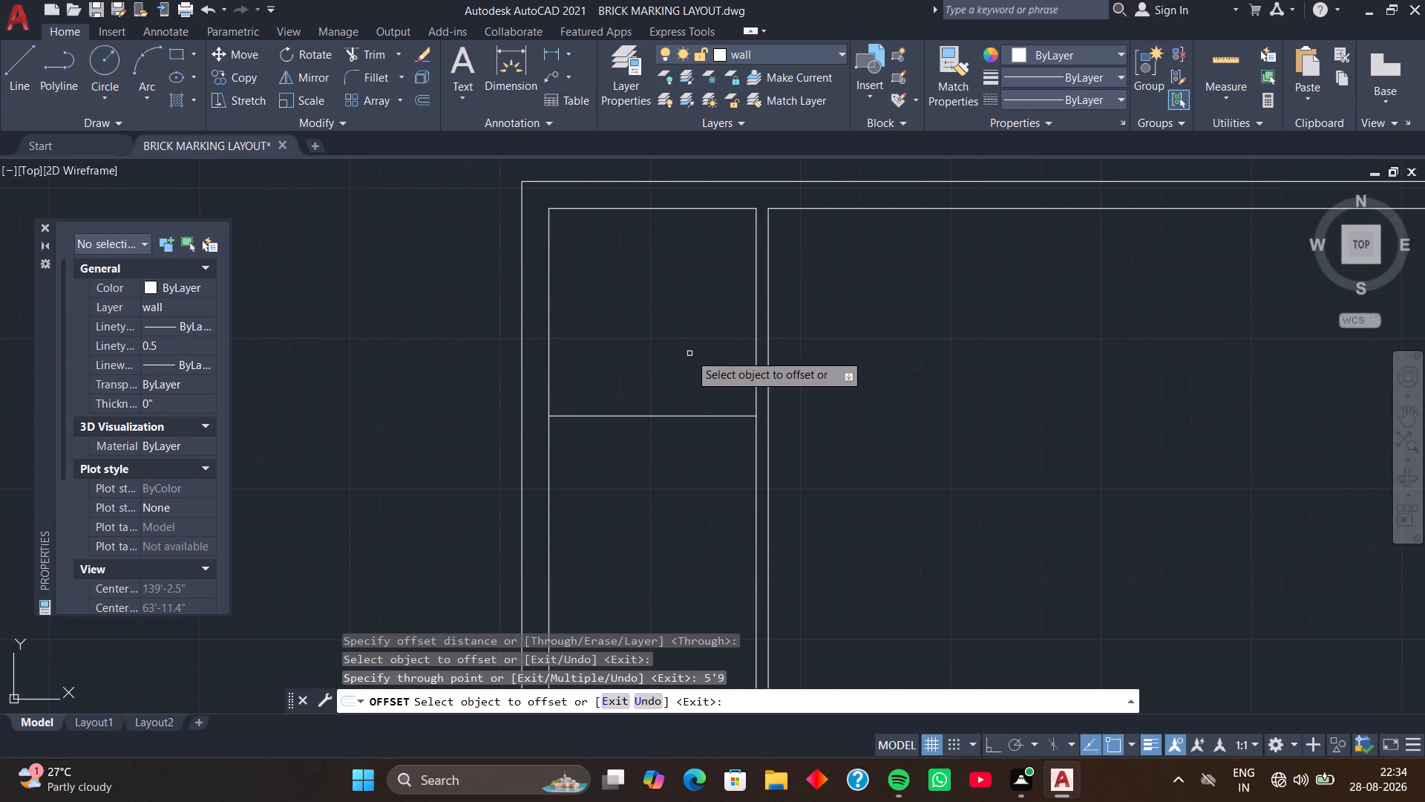
left_click(693, 416)
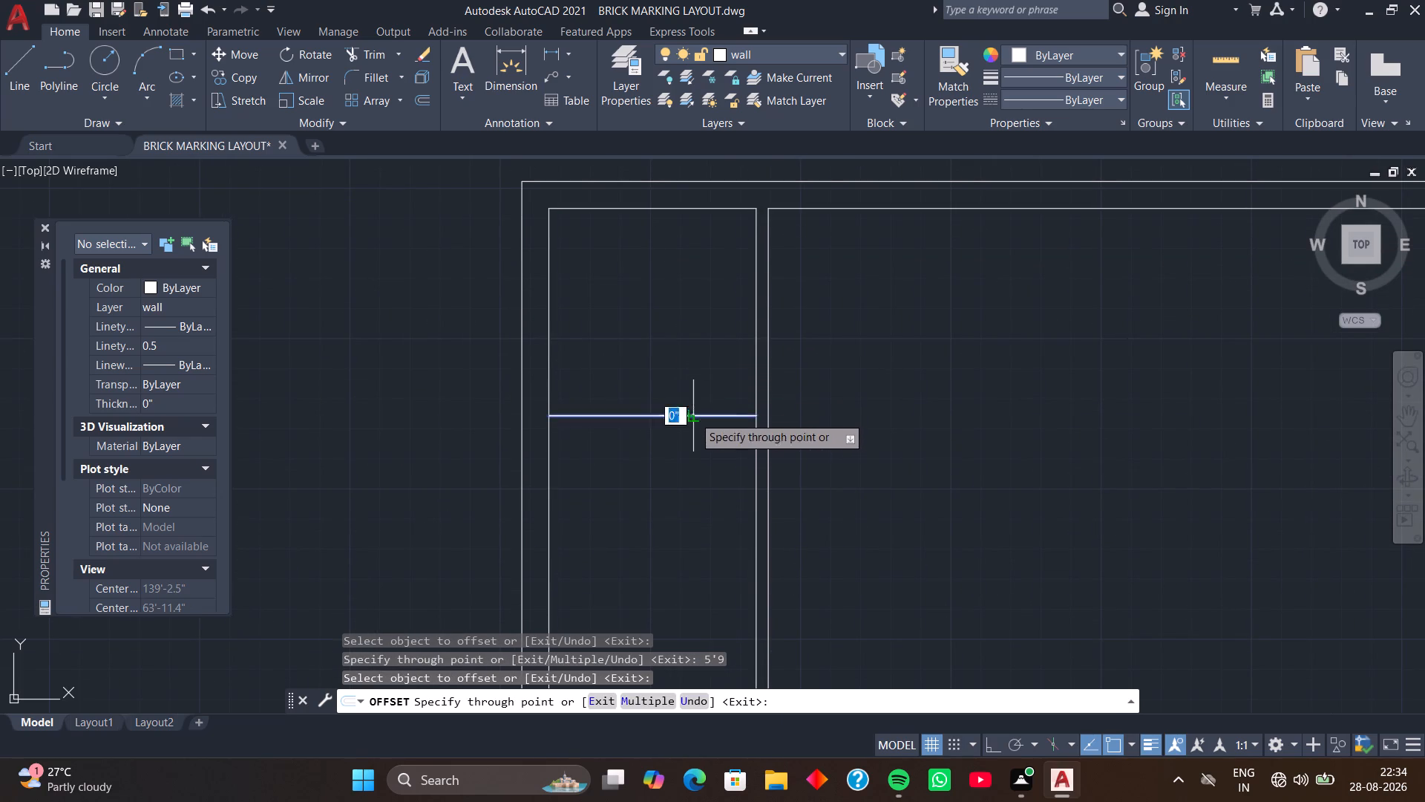
key("9")
key("Return")
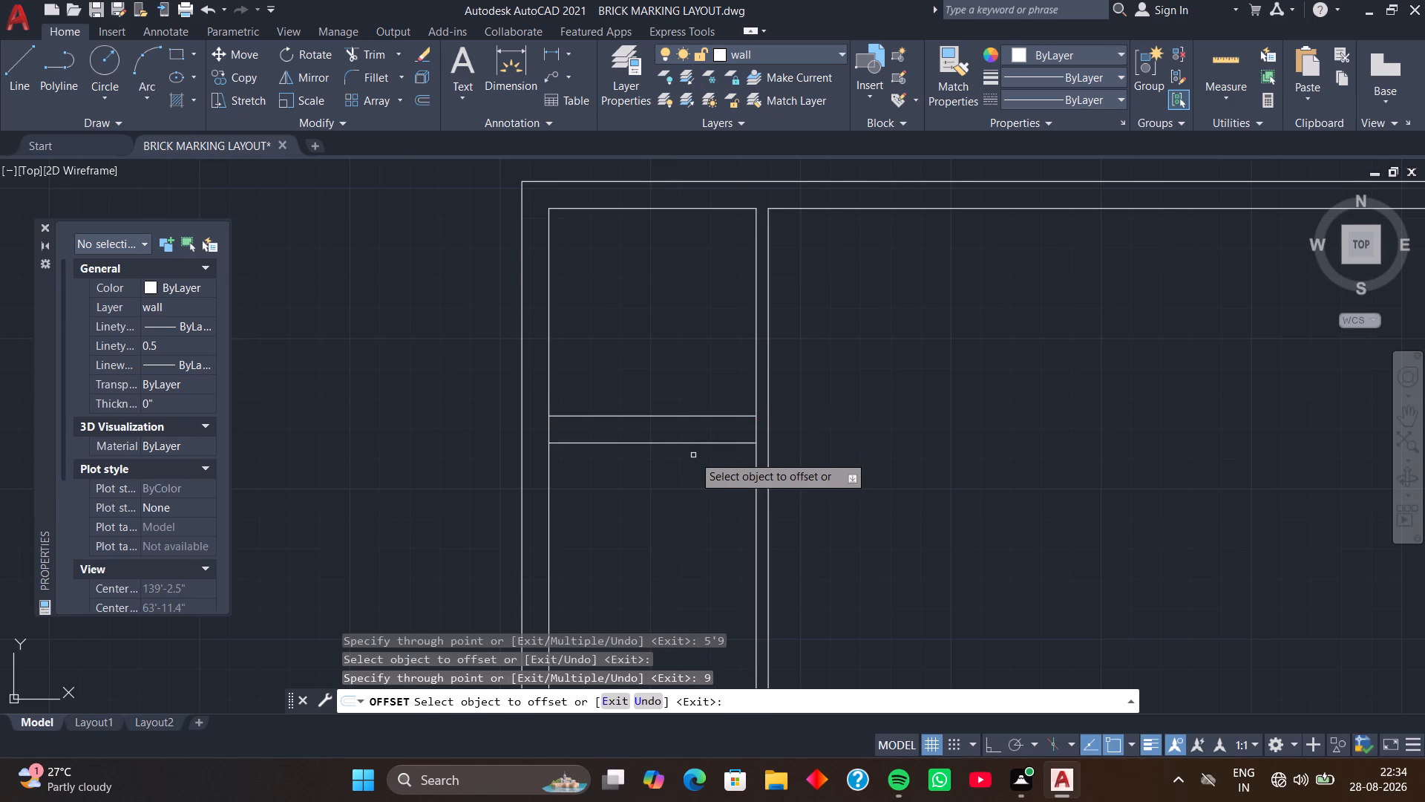
middle_click_drag(693, 455, 683, 415)
key("space")
Trim the left wall's inner line and the partition's near line between the two lines of the 9" cross wall.
type("TR")
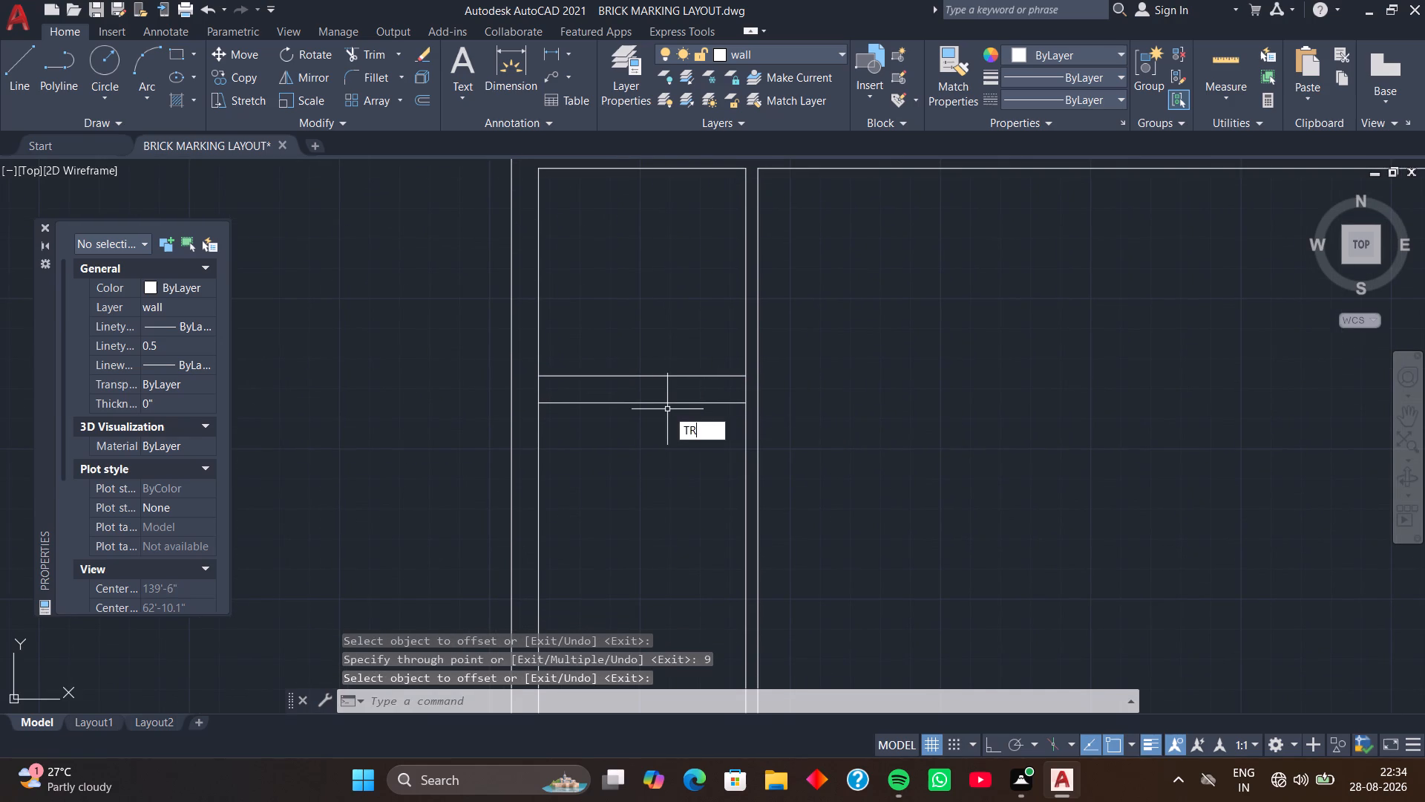
key("space")
left_click(539, 392)
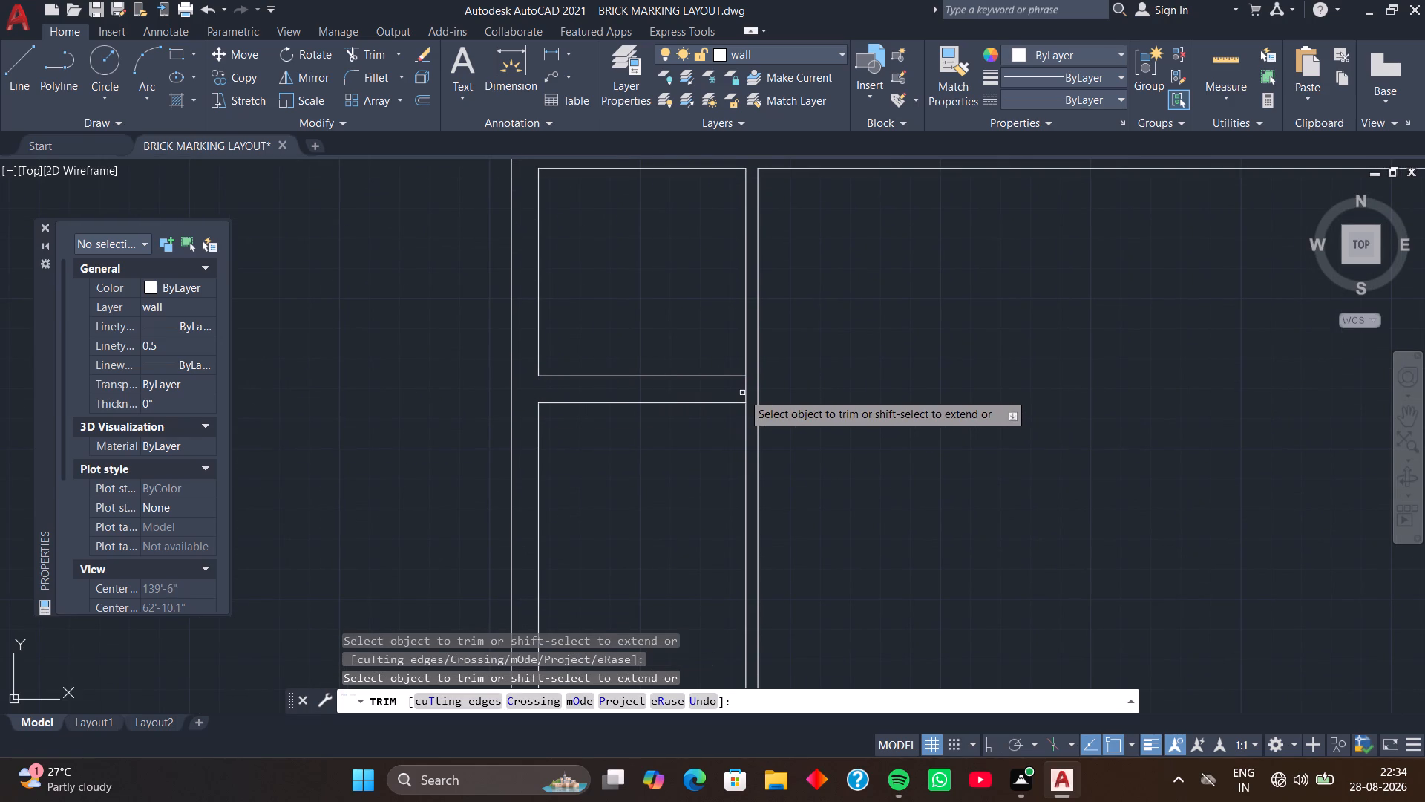
left_click(746, 391)
key("space")
Offset the 9" cross wall's lower line 3'6" downward, and offset that new line 4" farther for a partition.
middle_click_drag(689, 502, 661, 443)
scroll(658, 478, "down", 1)
middle_click_drag(653, 495, 666, 414)
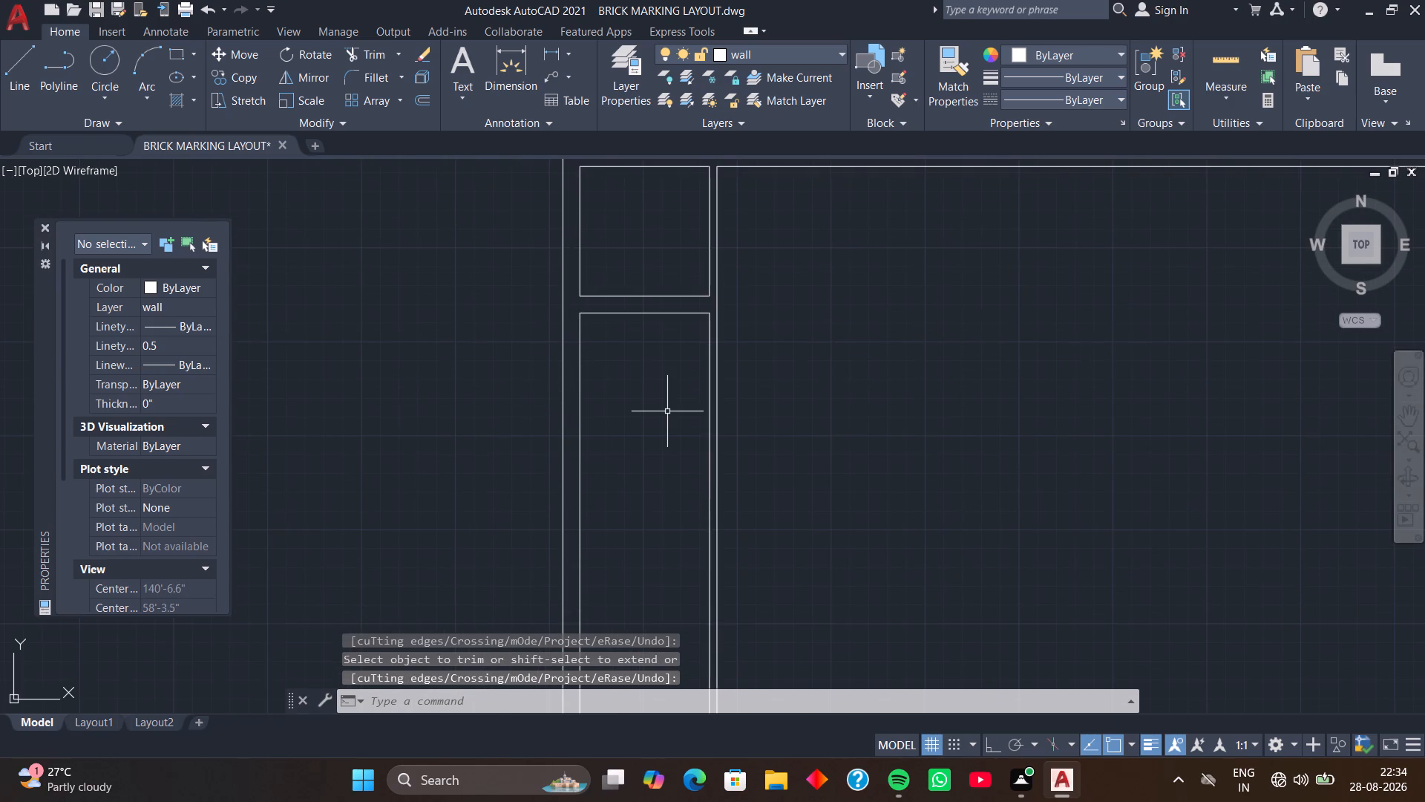
key("o")
key("space")
key("space")
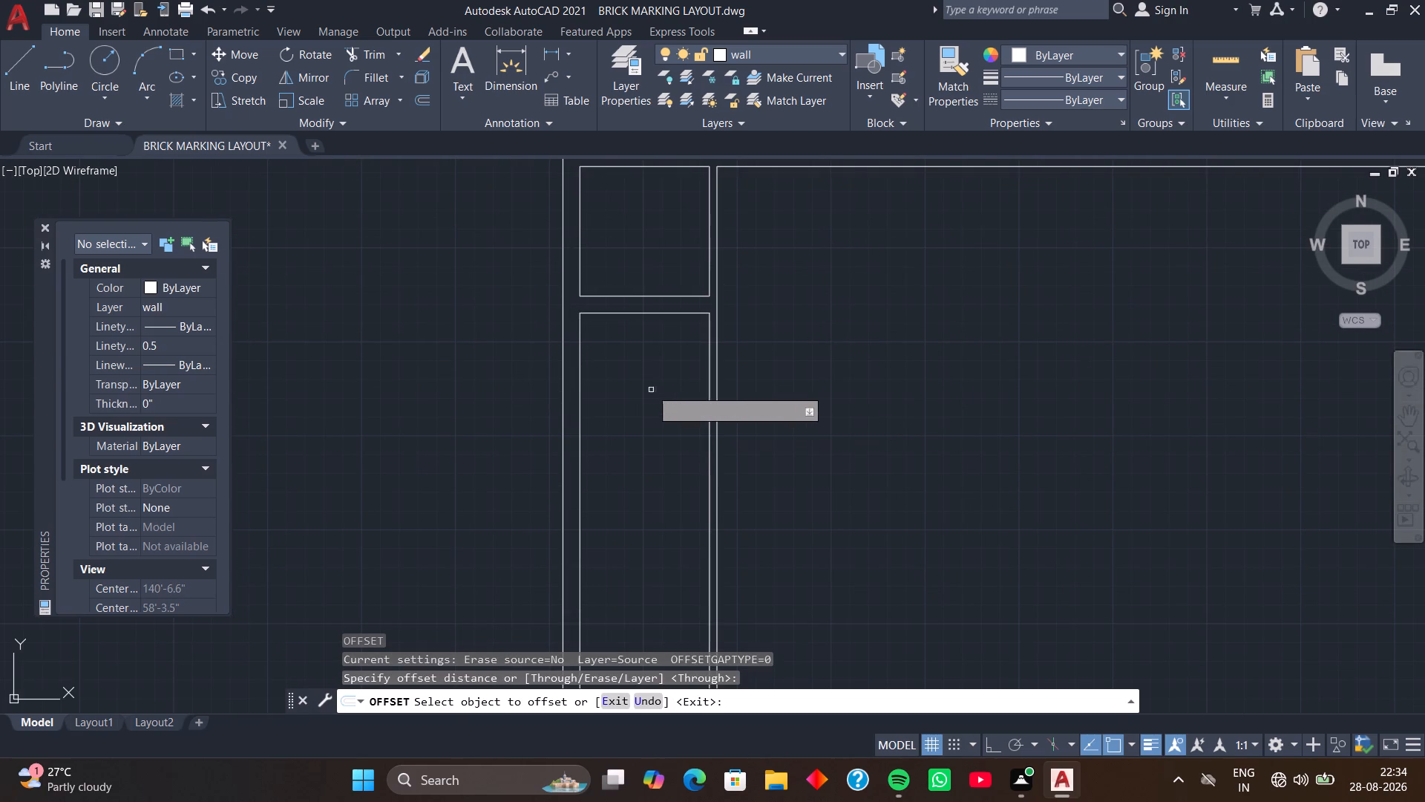
left_click(636, 314)
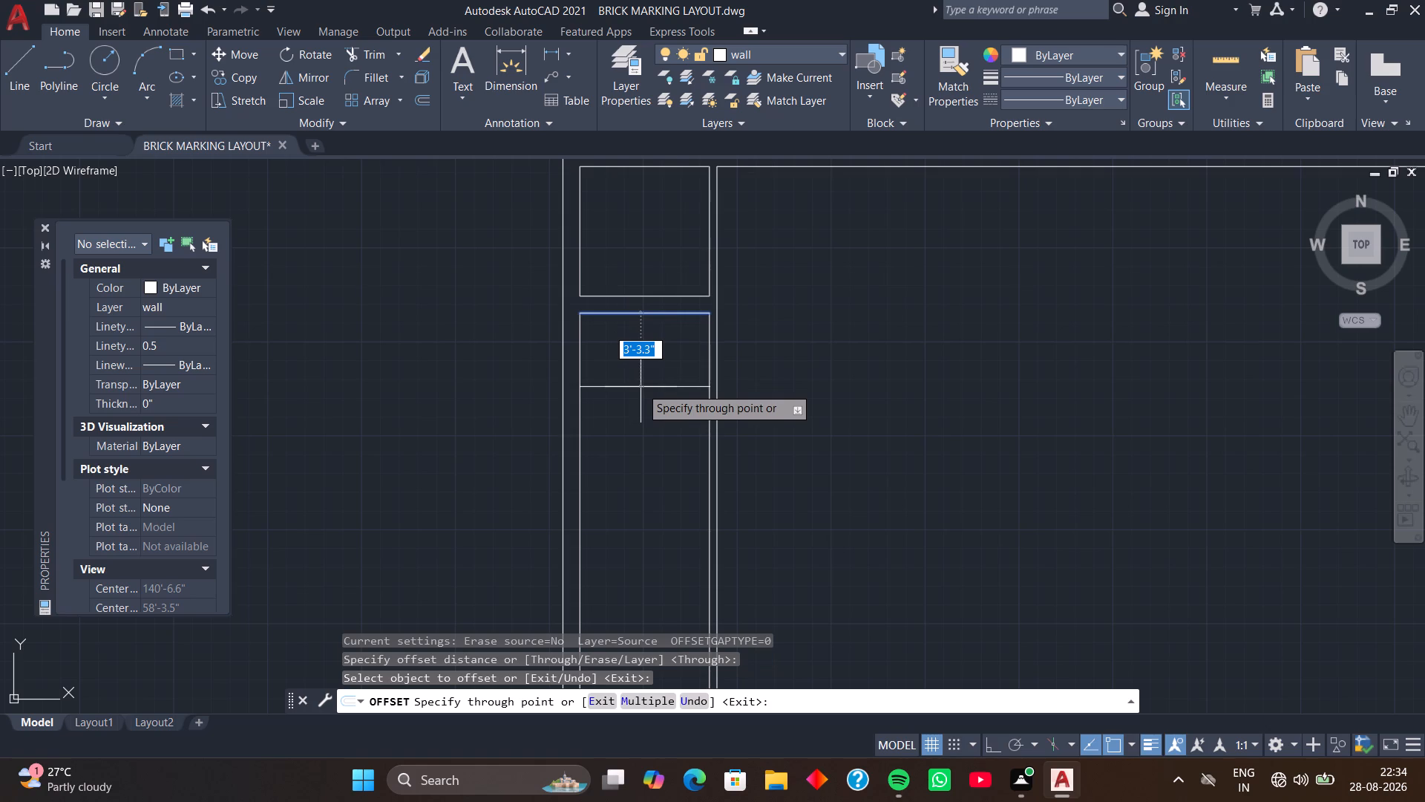
type("3'")
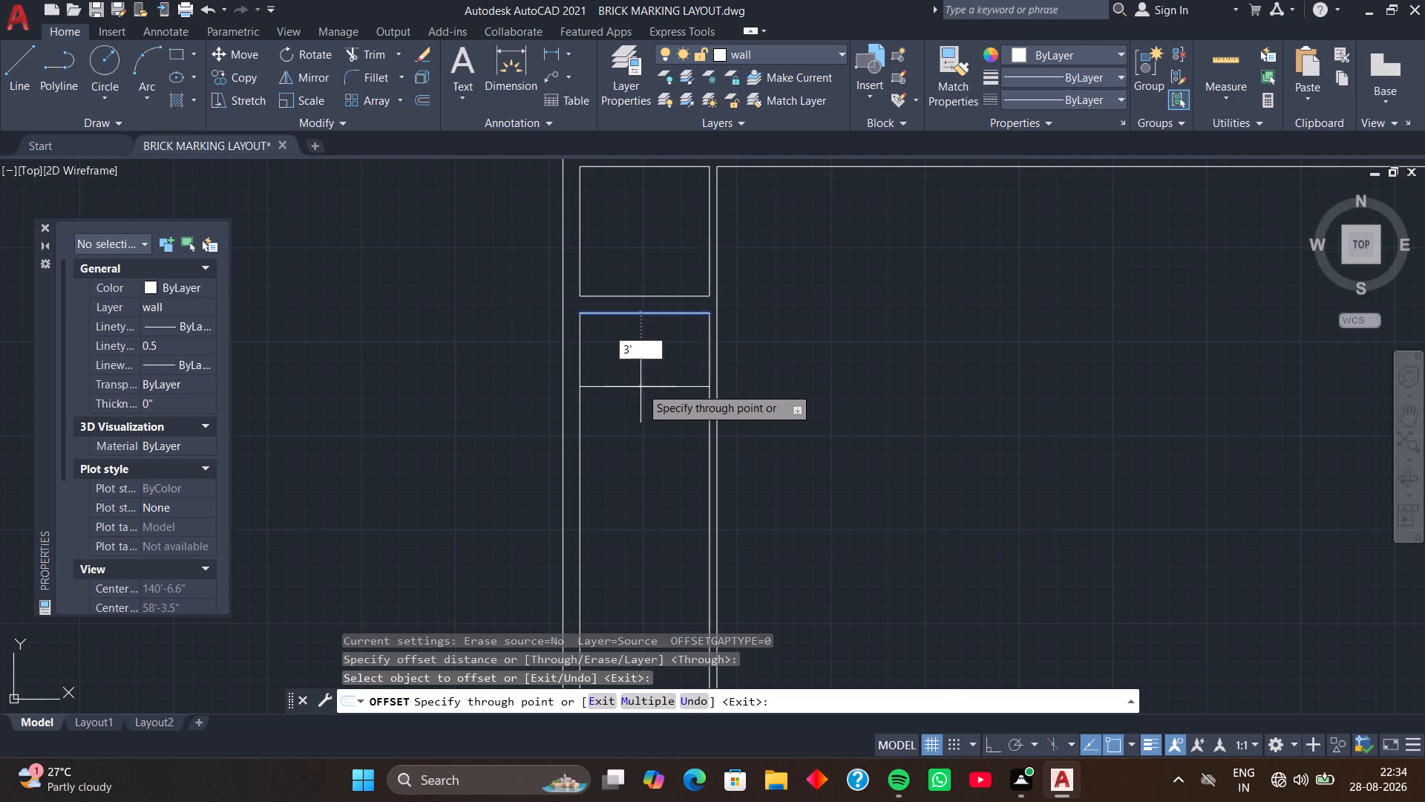
key("6")
key("Return")
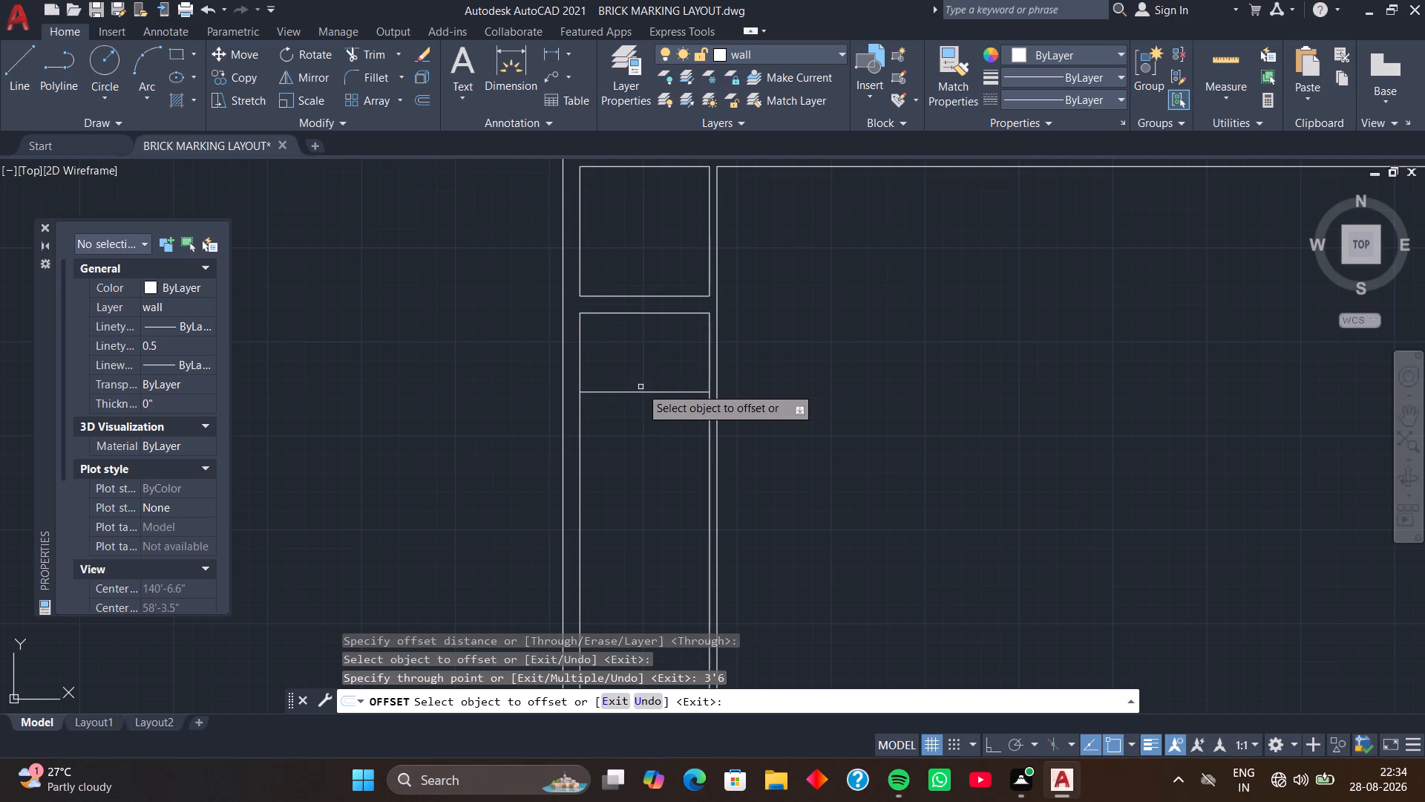
left_click(641, 392)
key("4")
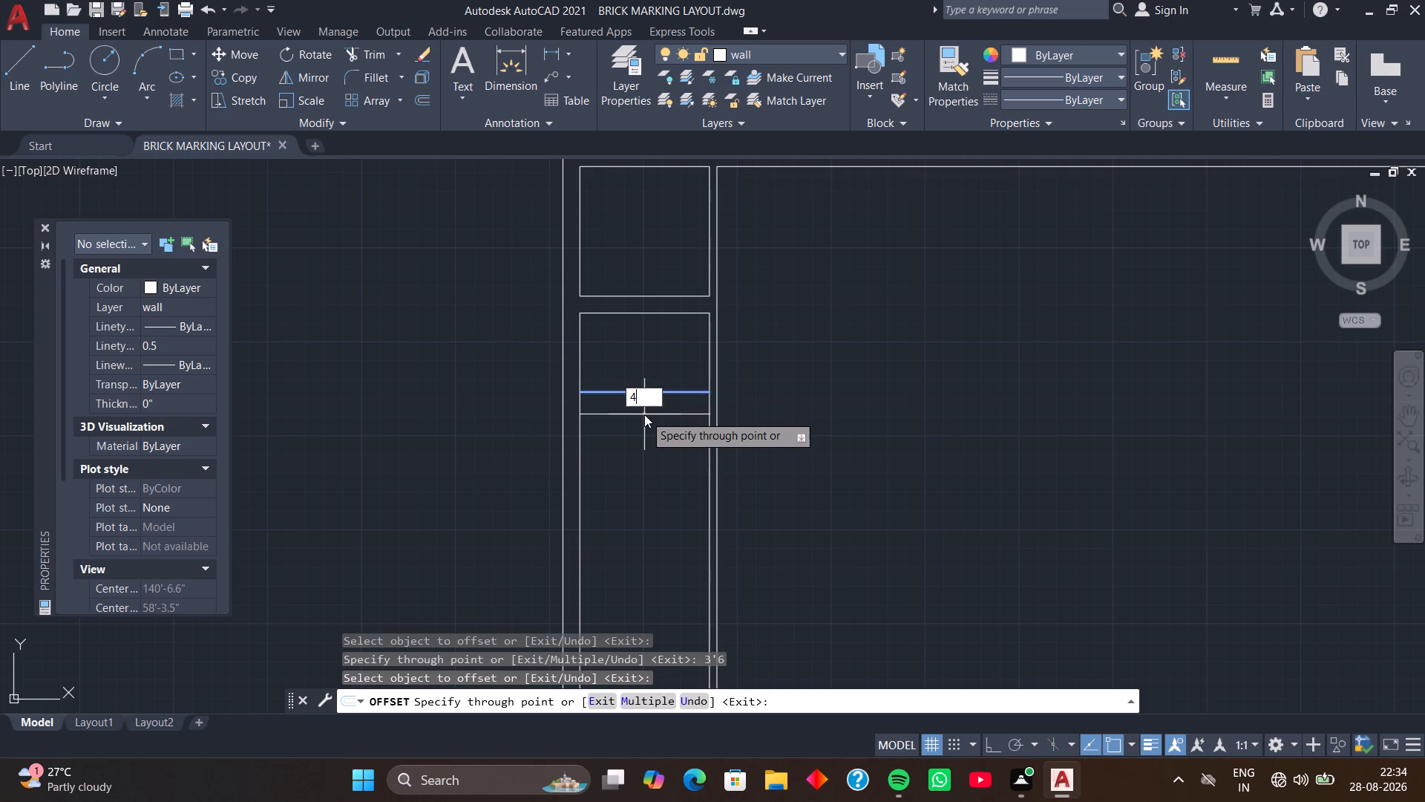
key("Return")
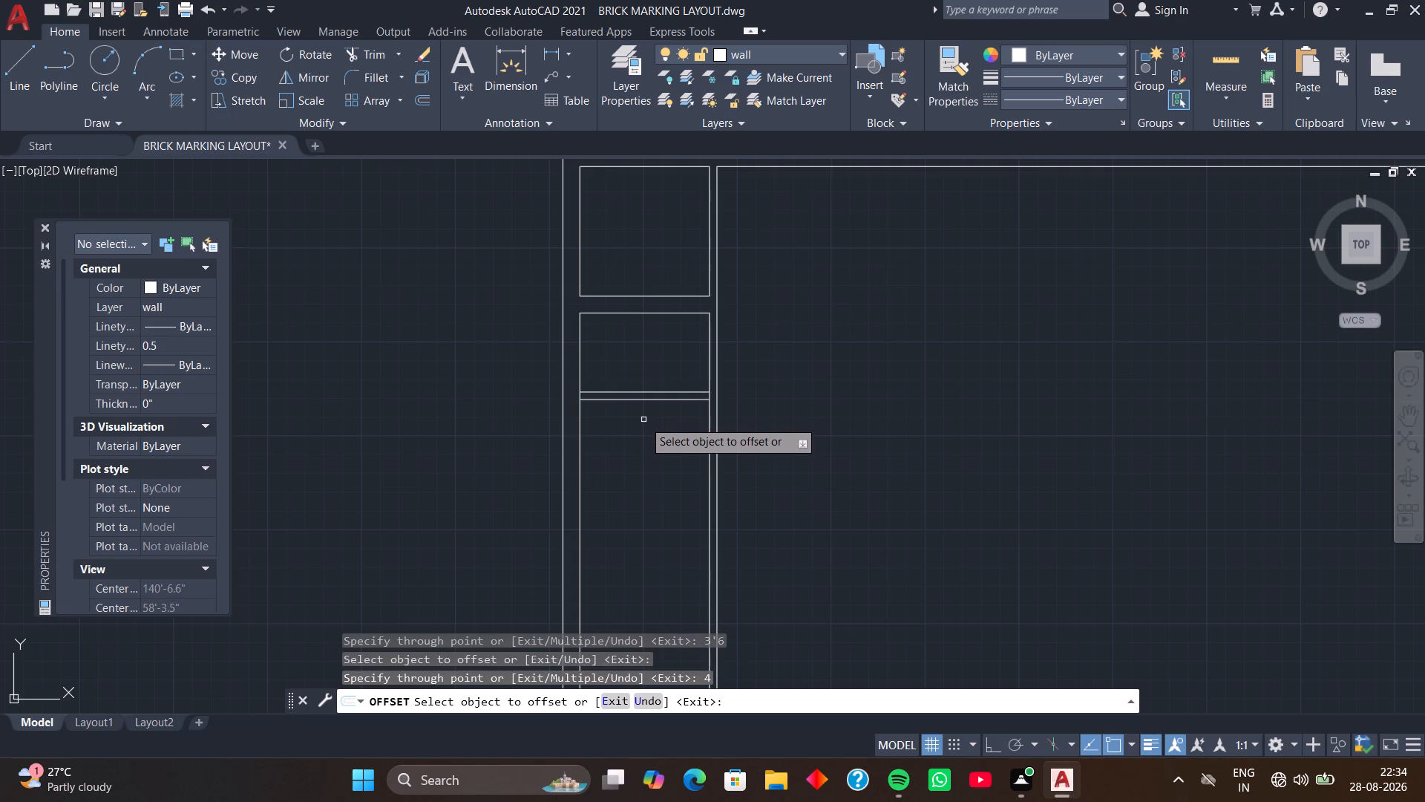
Offset the new 4" cross partition's lower line 4' downward, and offset the resulting line 9" farther for a second cross wall.
middle_click_drag(643, 421, 646, 356)
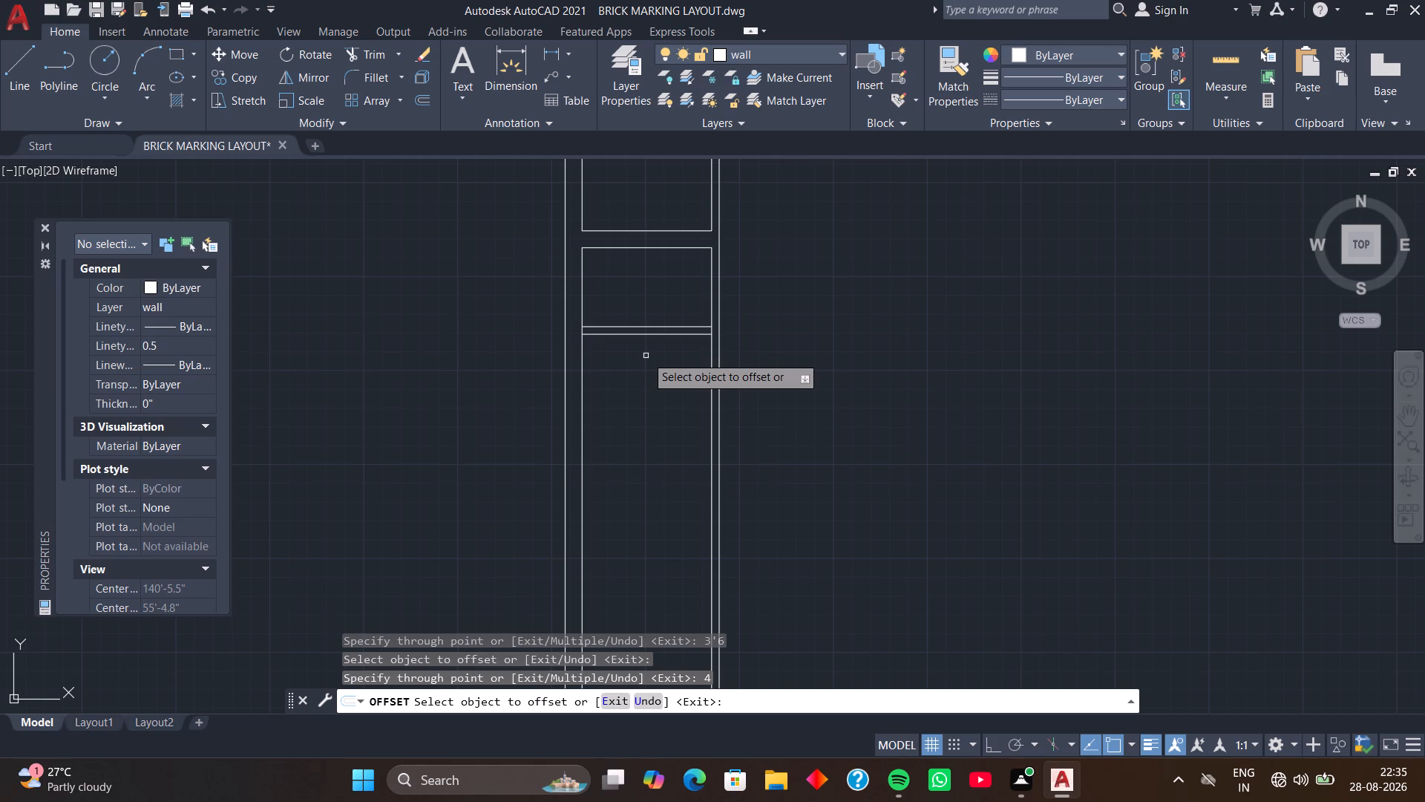
left_click(652, 334)
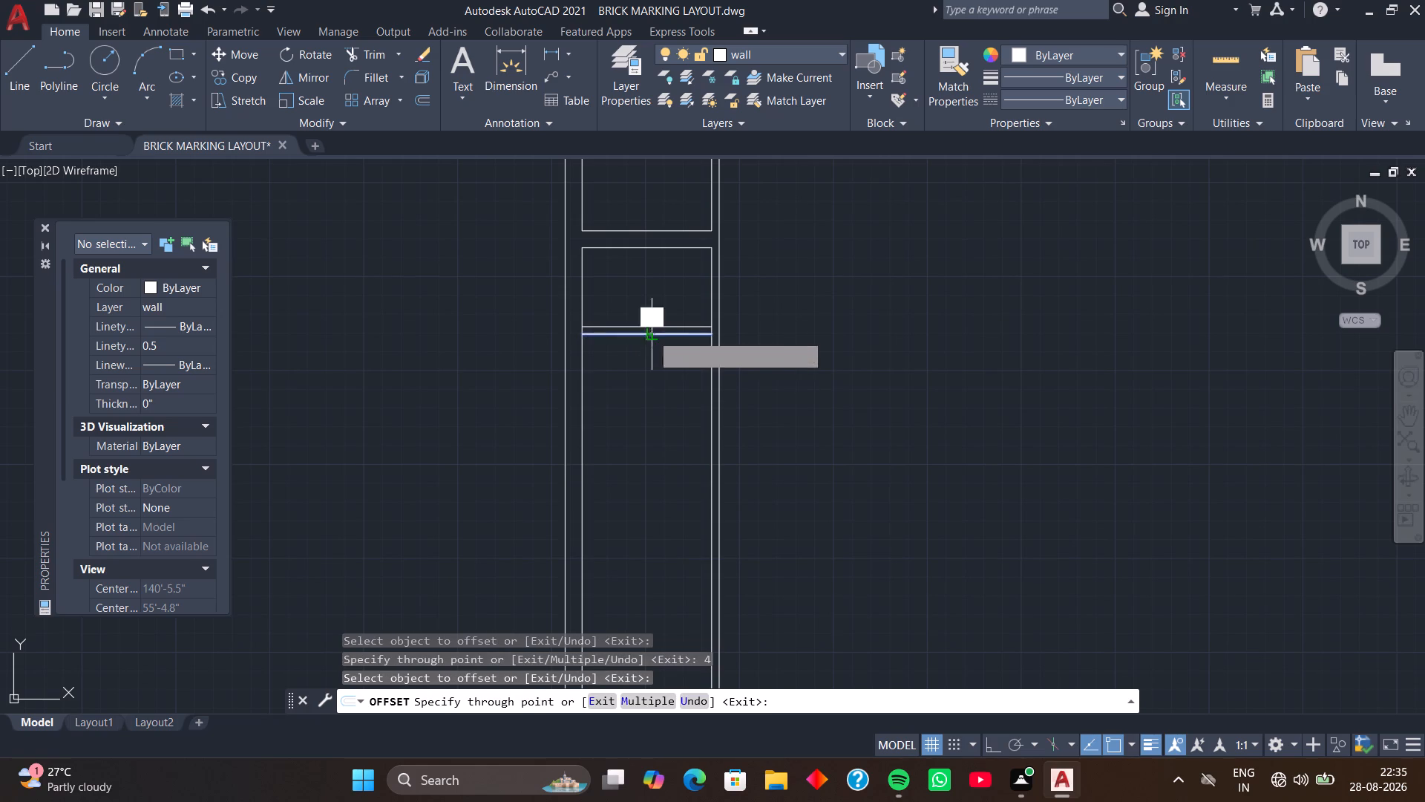
type("4'")
key("Return")
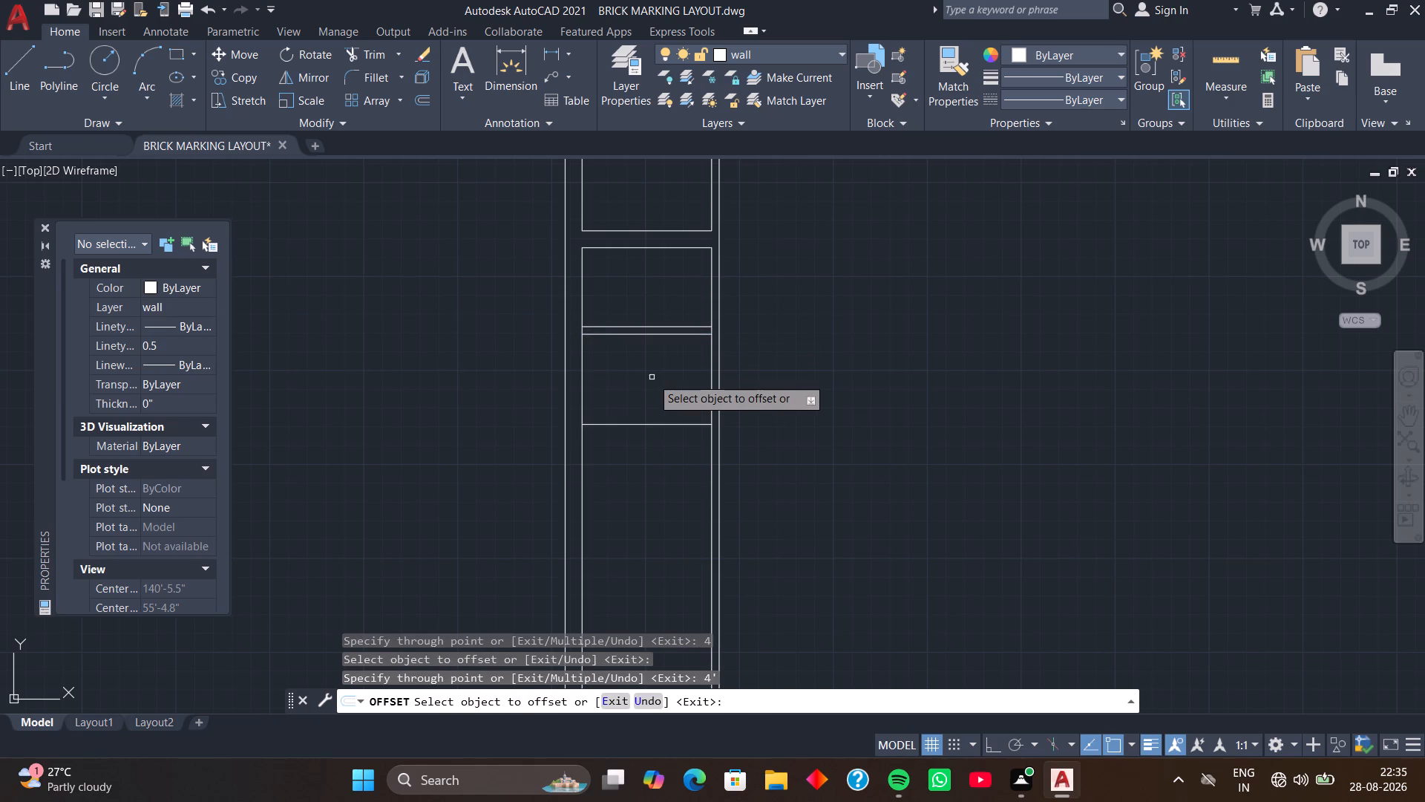
left_click(654, 423)
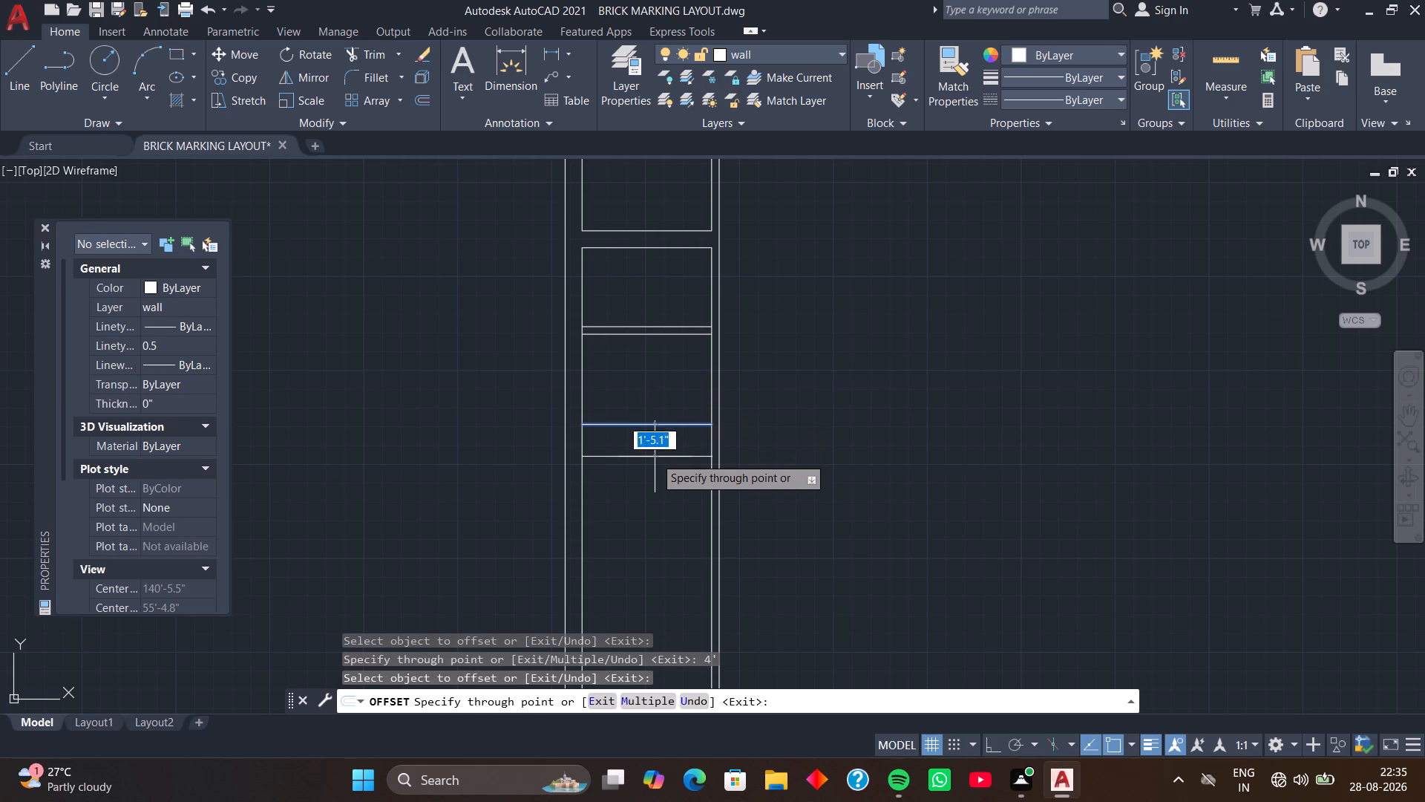
key("9")
key("Return")
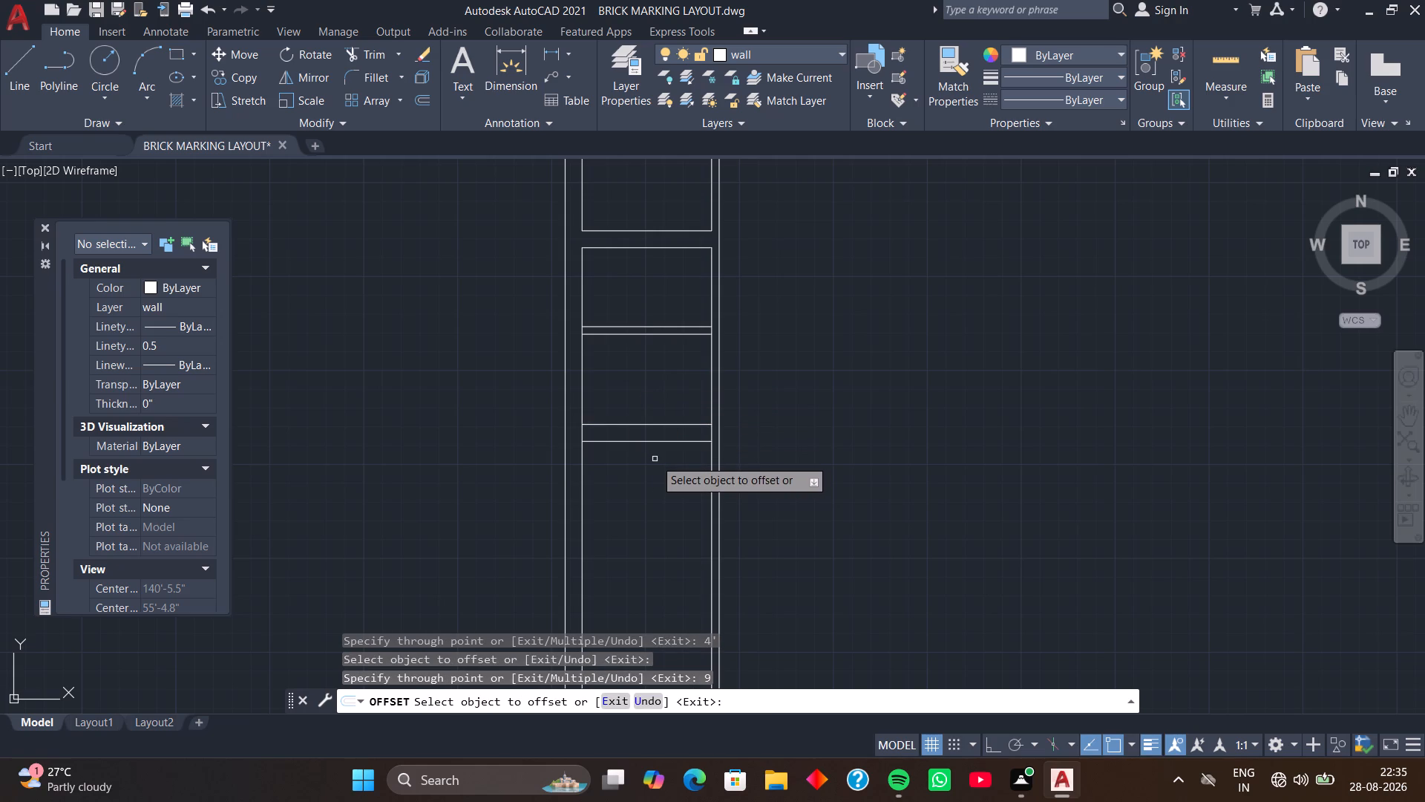
Offset the second 9" cross wall's lower line 5'9" downward, and offset that new line 4" farther for another partition.
left_click(659, 443)
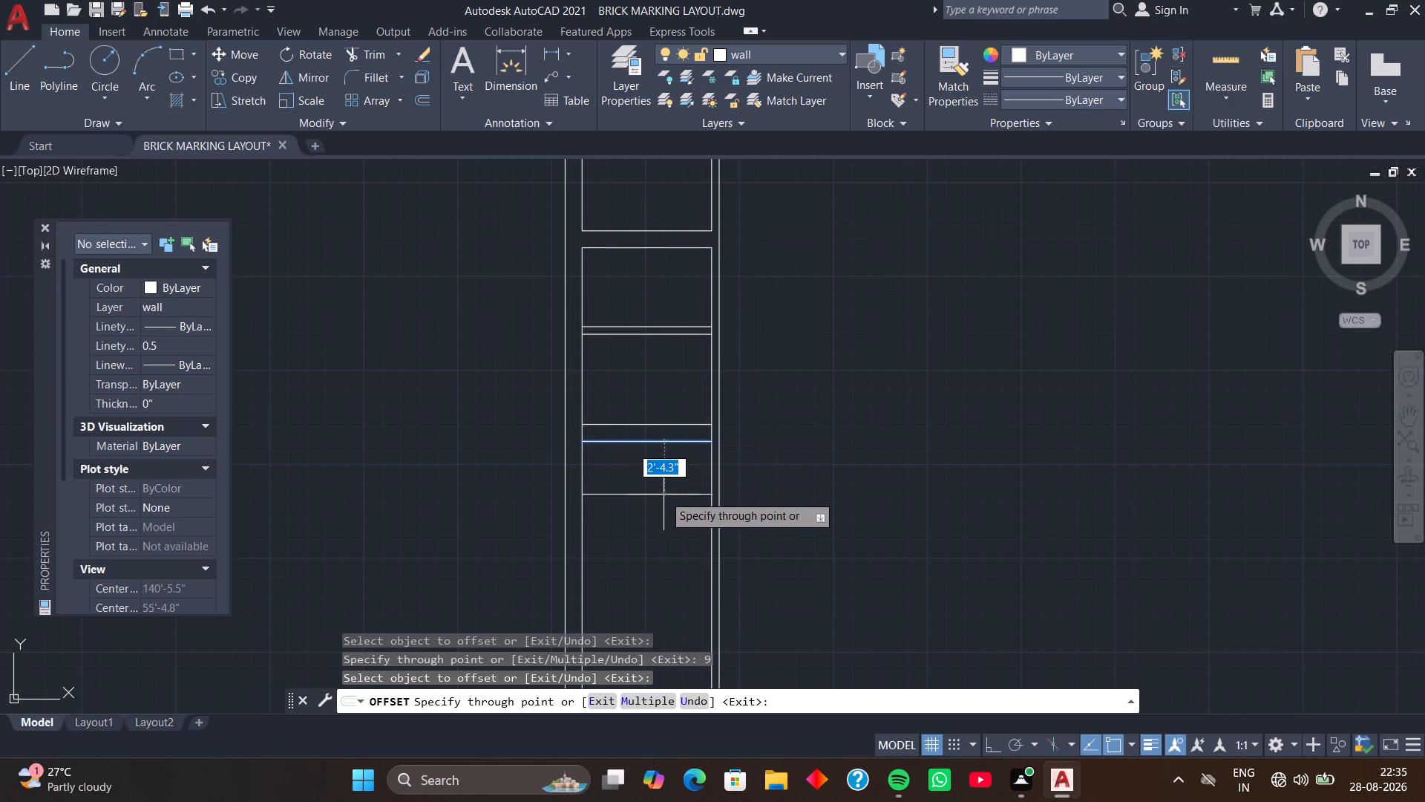
type("5'")
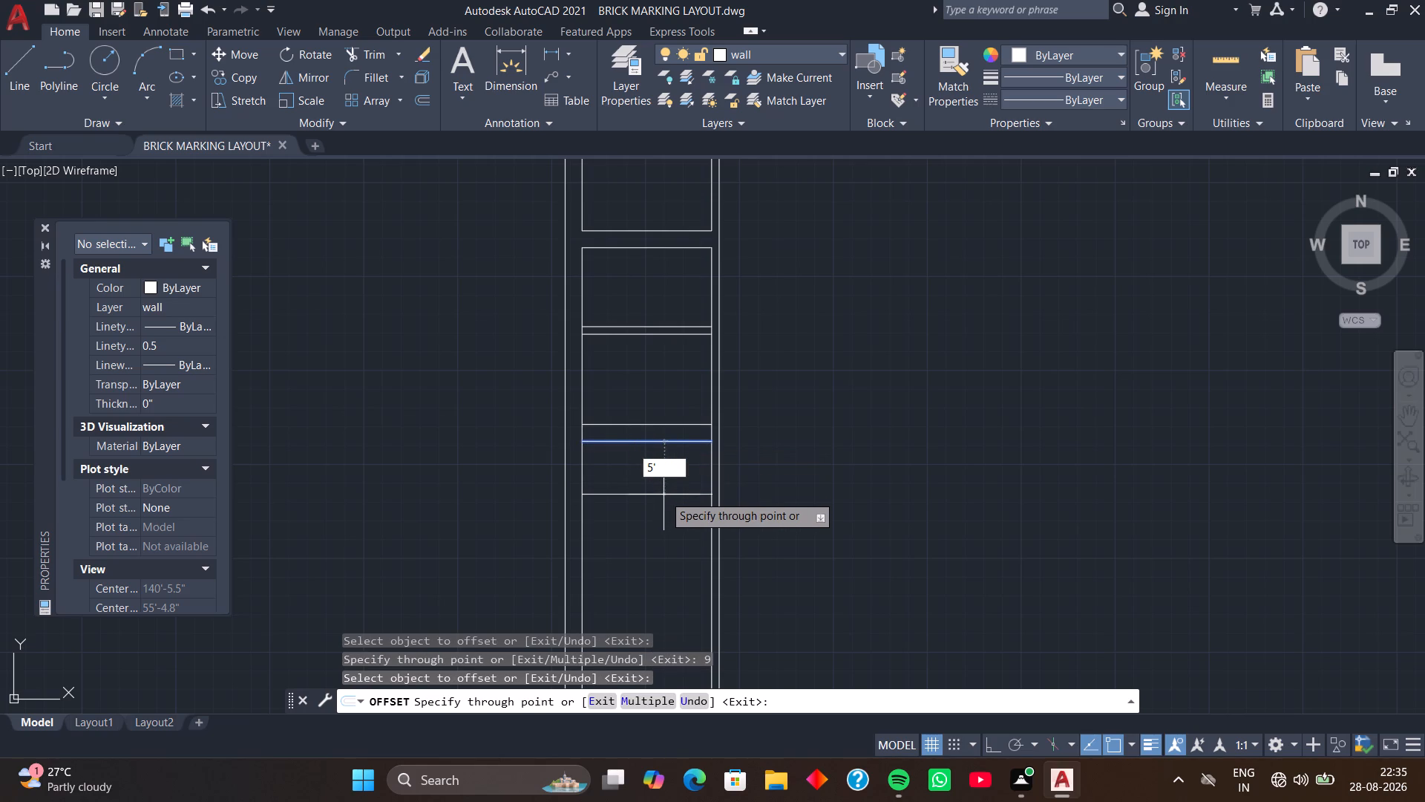
key("9")
key("Return")
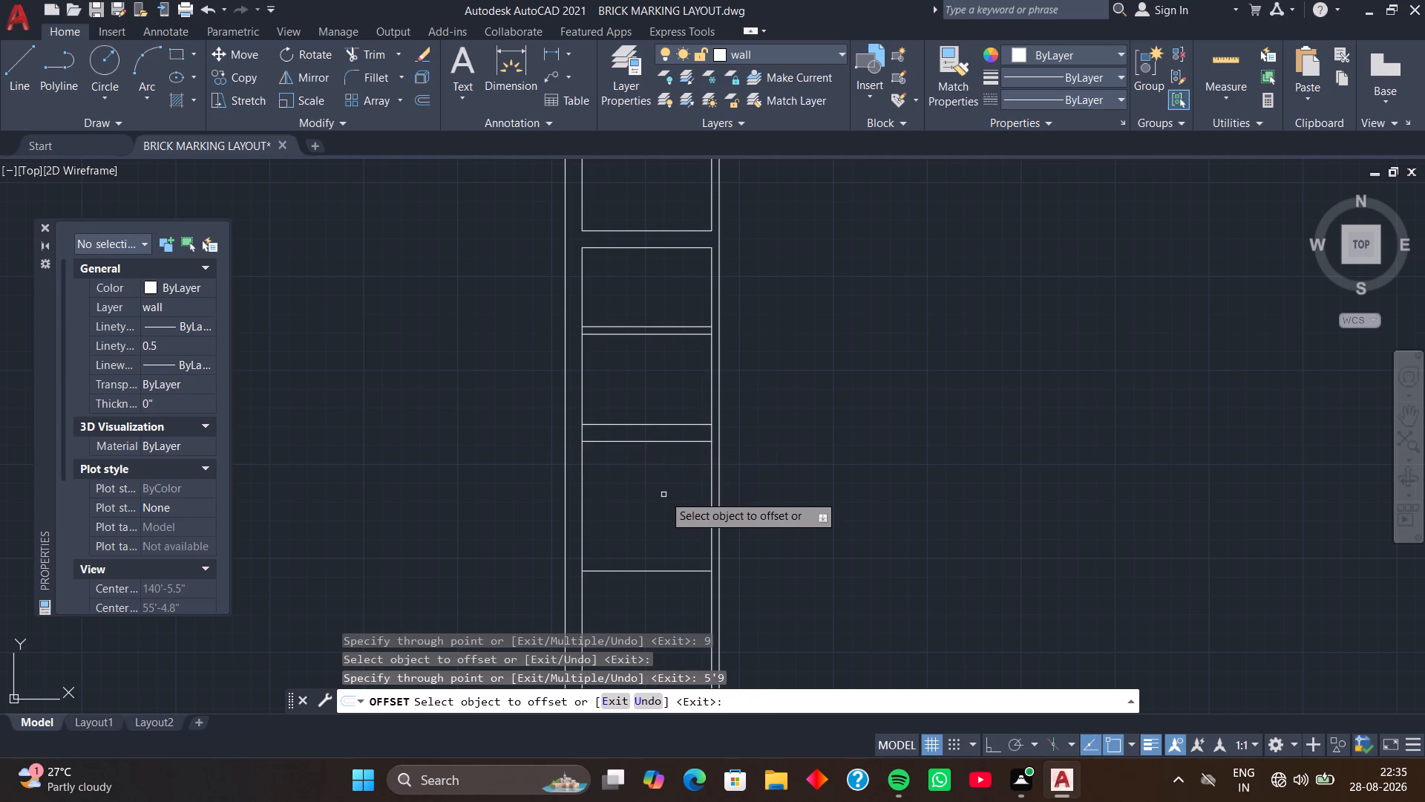
middle_click_drag(666, 540, 660, 431)
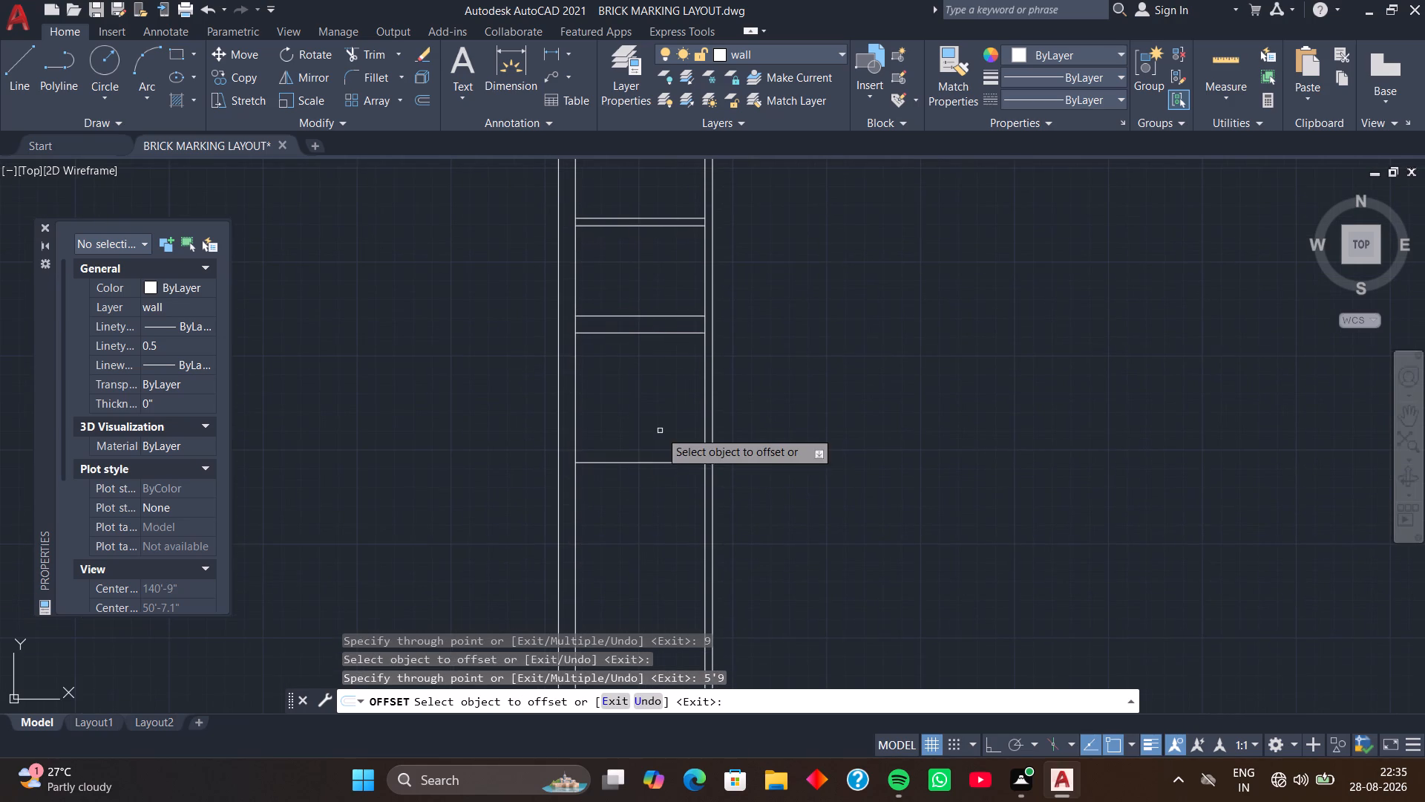
left_click(661, 464)
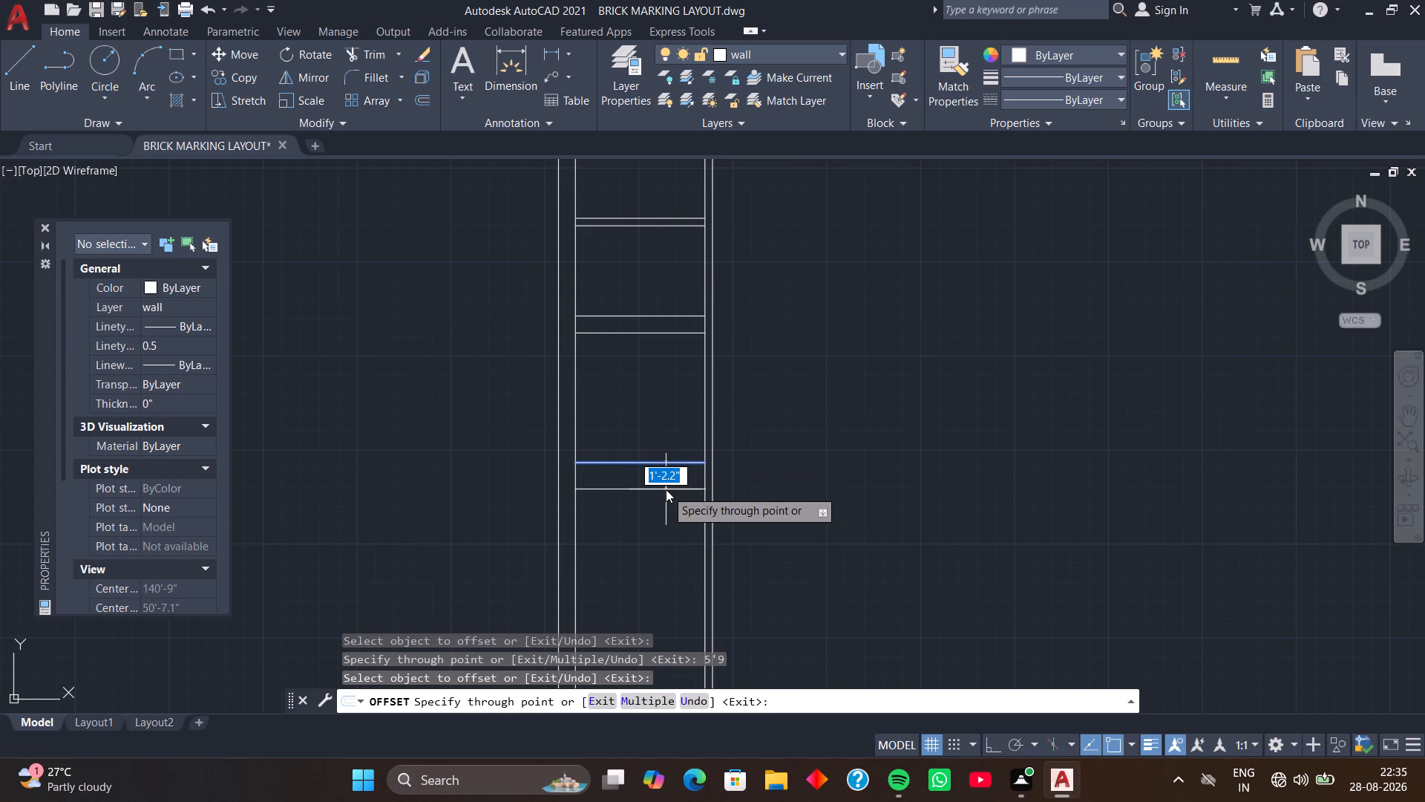
key("4")
key("Return")
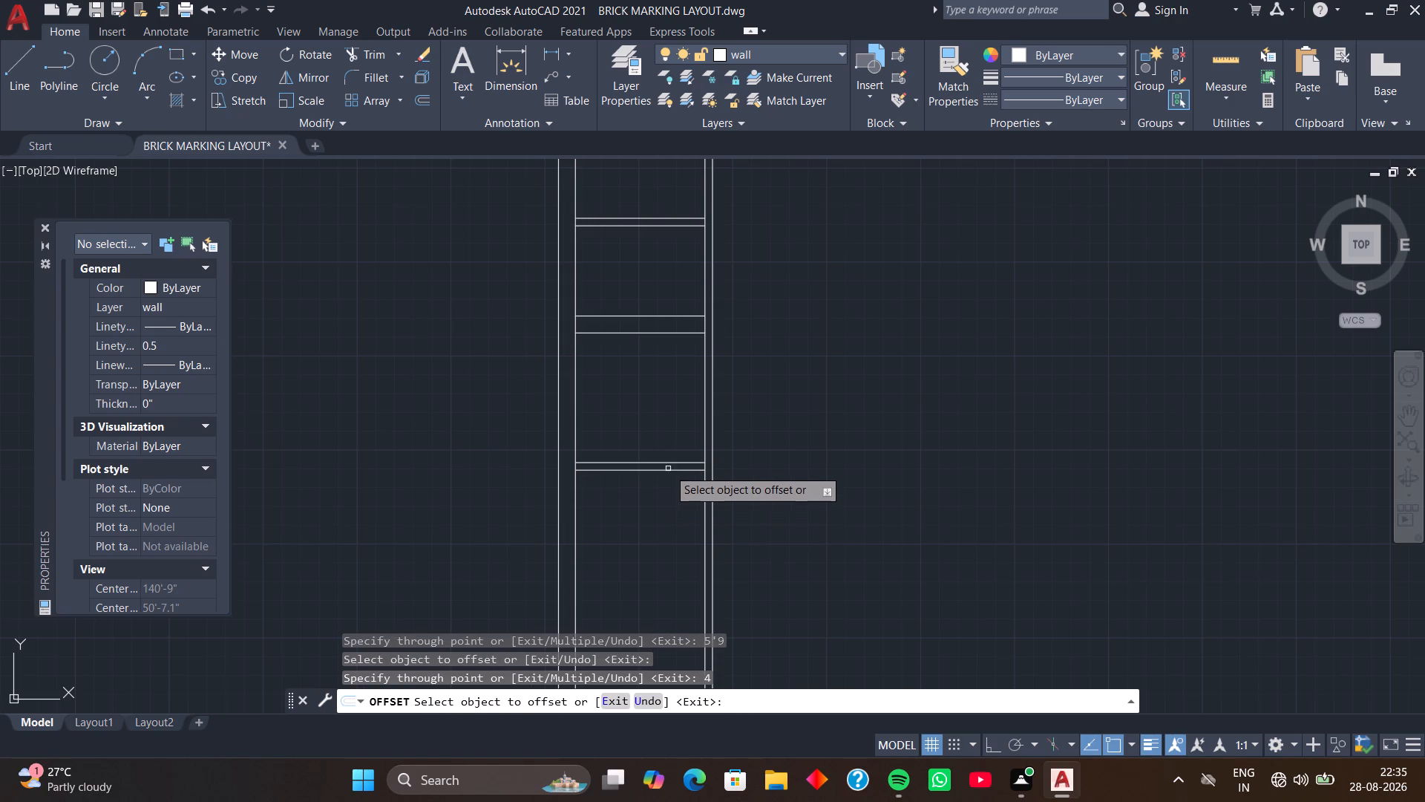
Offset the lowest 4" partition's lower line 13' downward, and offset that new line 9" farther for a third cross wall.
left_click(669, 471)
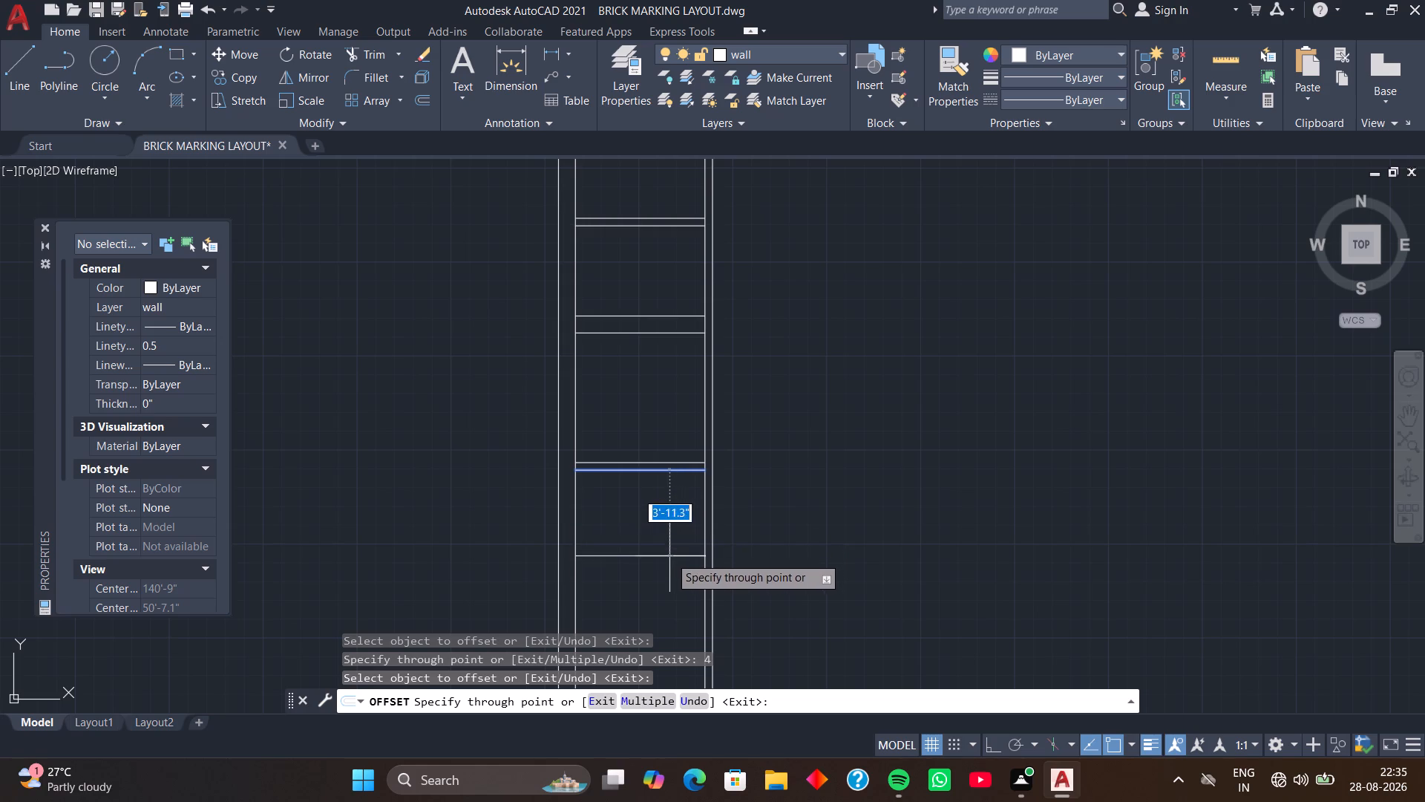
scroll(664, 541, "down", 1)
middle_click_drag(664, 541, 662, 467)
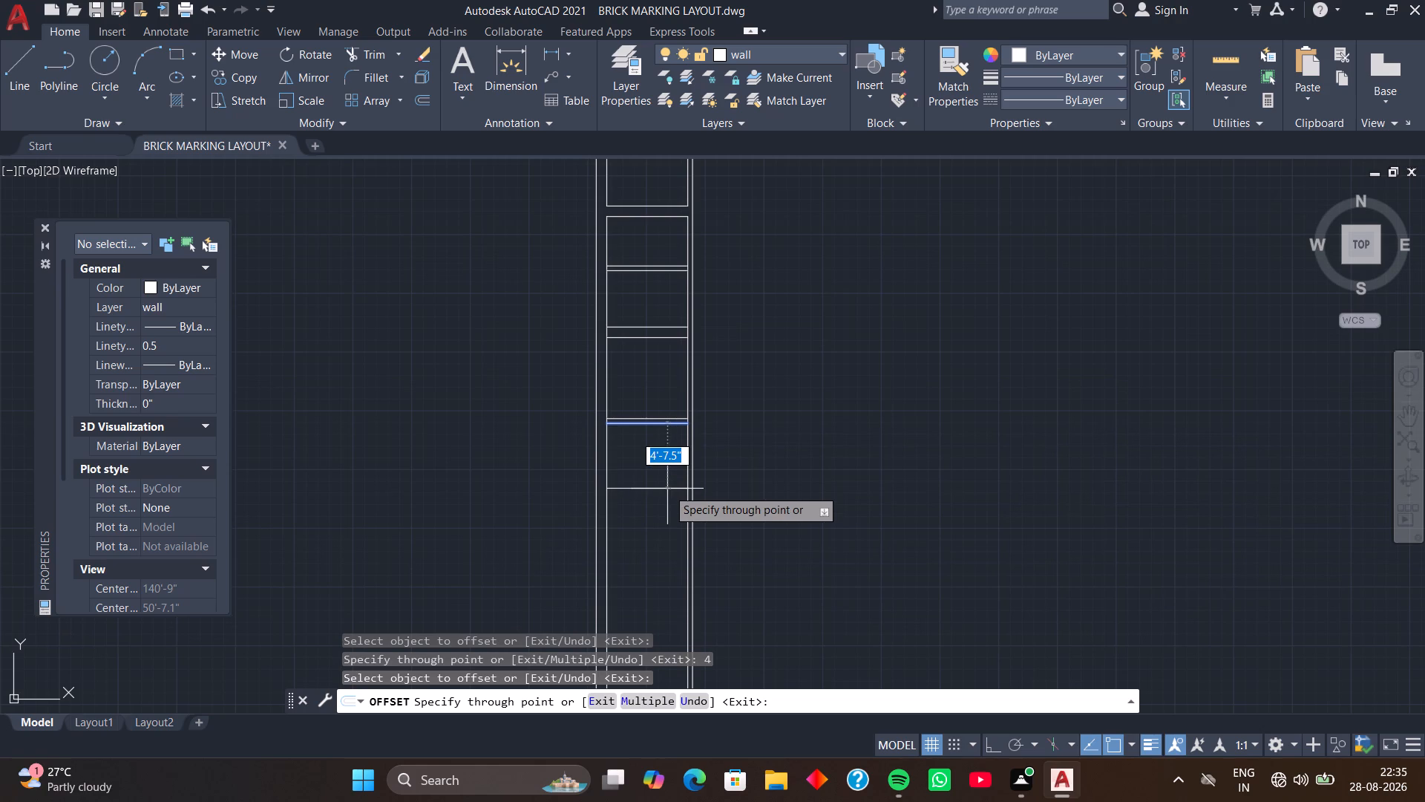
type("13'")
key("Return")
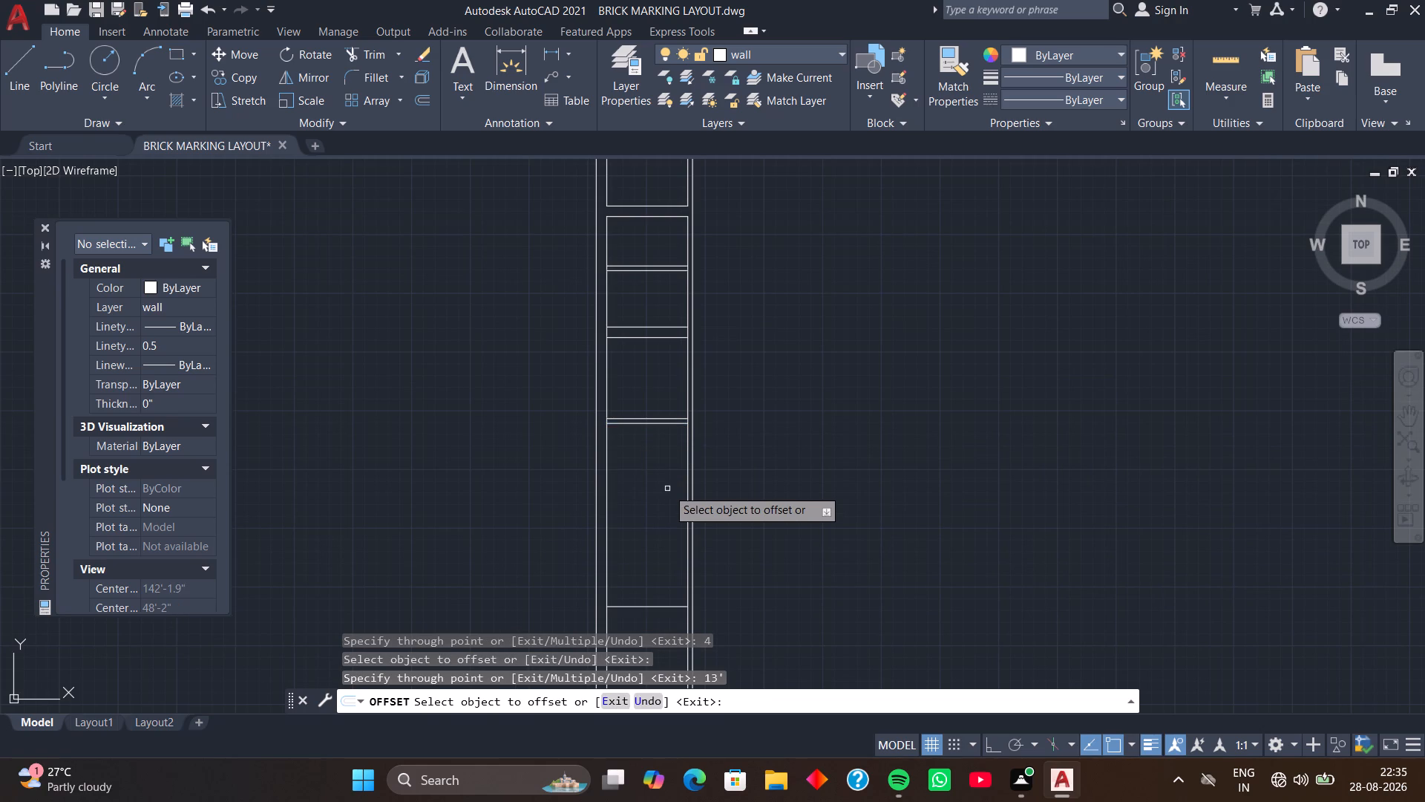
scroll(667, 502, "down", 1)
middle_click_drag(662, 520, 655, 419)
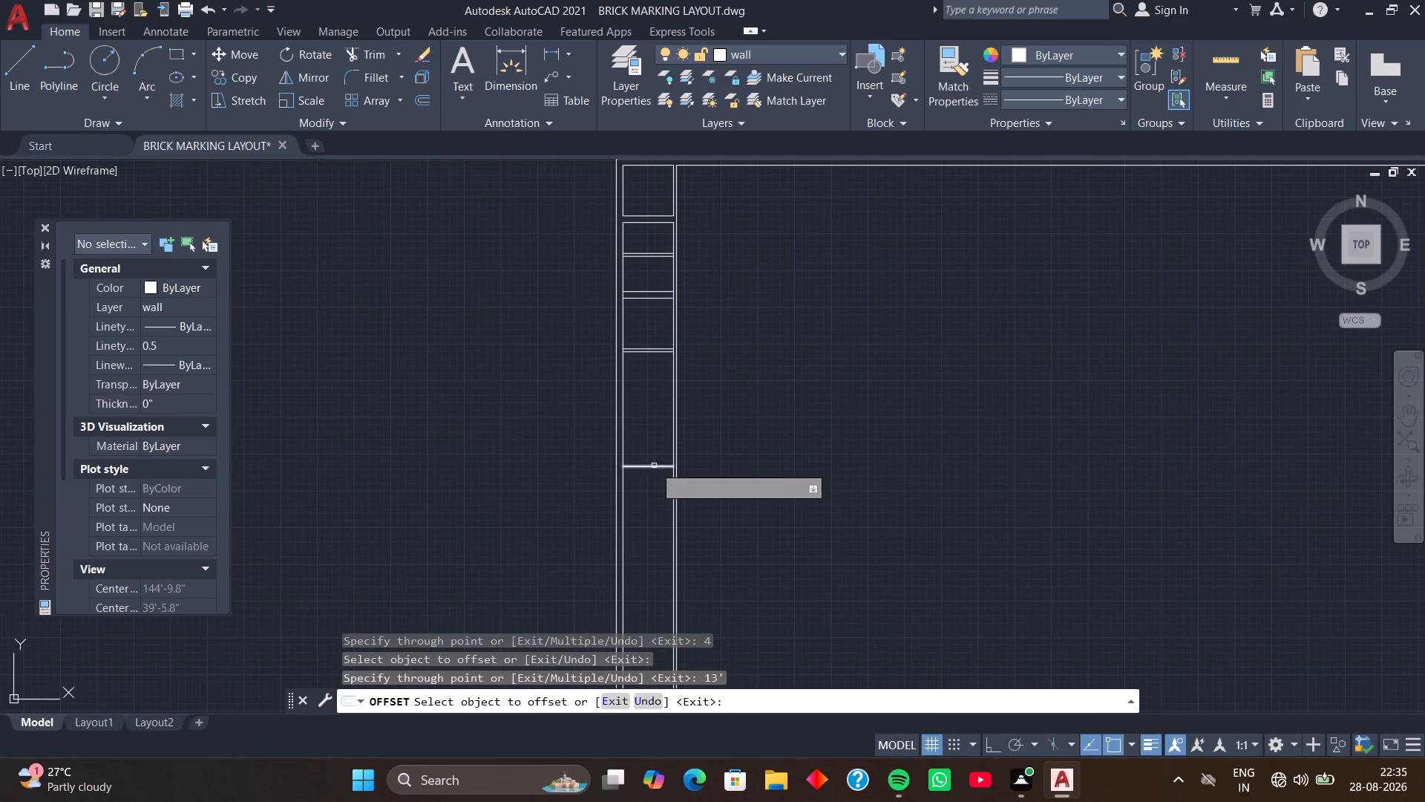
left_click(654, 466)
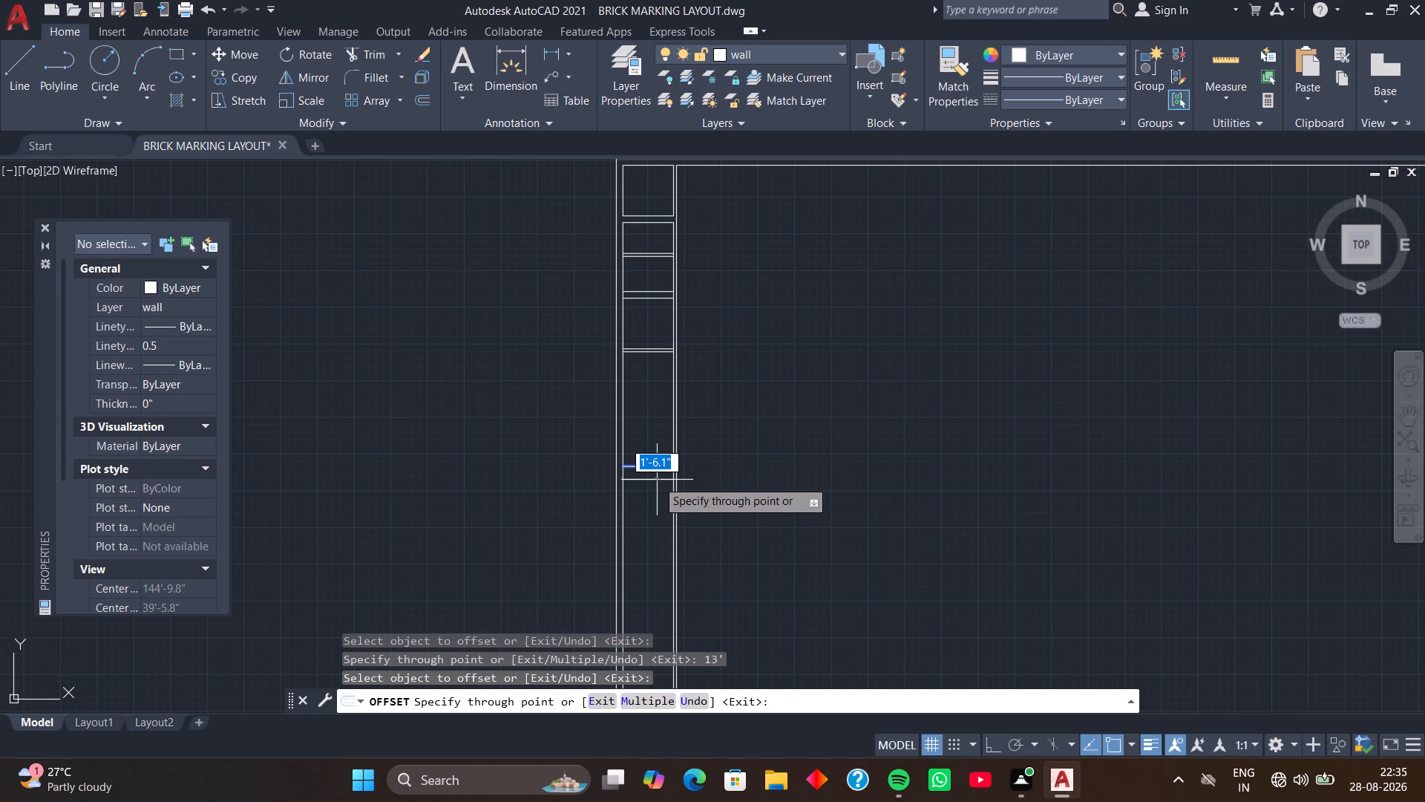
key("9")
key("Return")
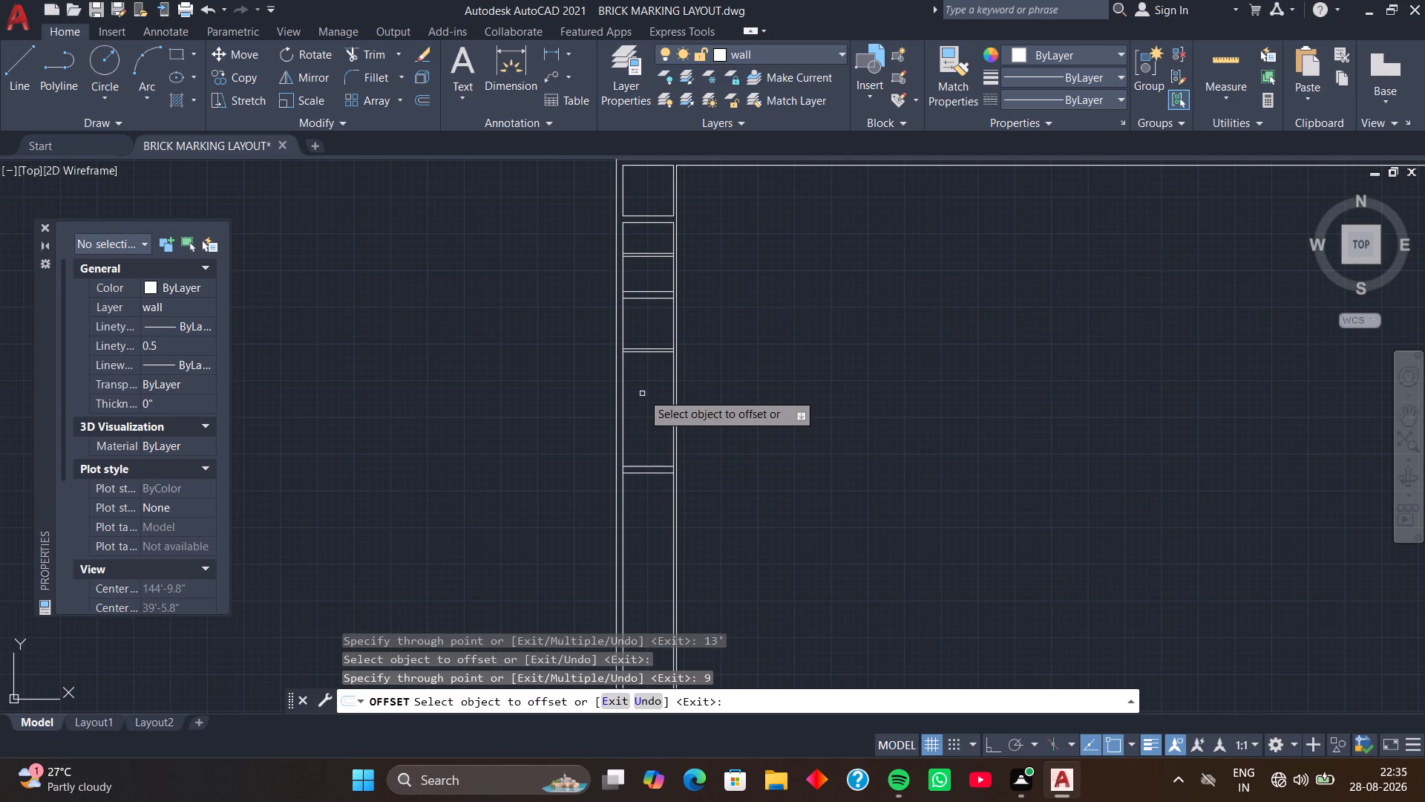
scroll(642, 393, "up", 2)
middle_click_drag(643, 353, 609, 449)
scroll(610, 450, "up", 1)
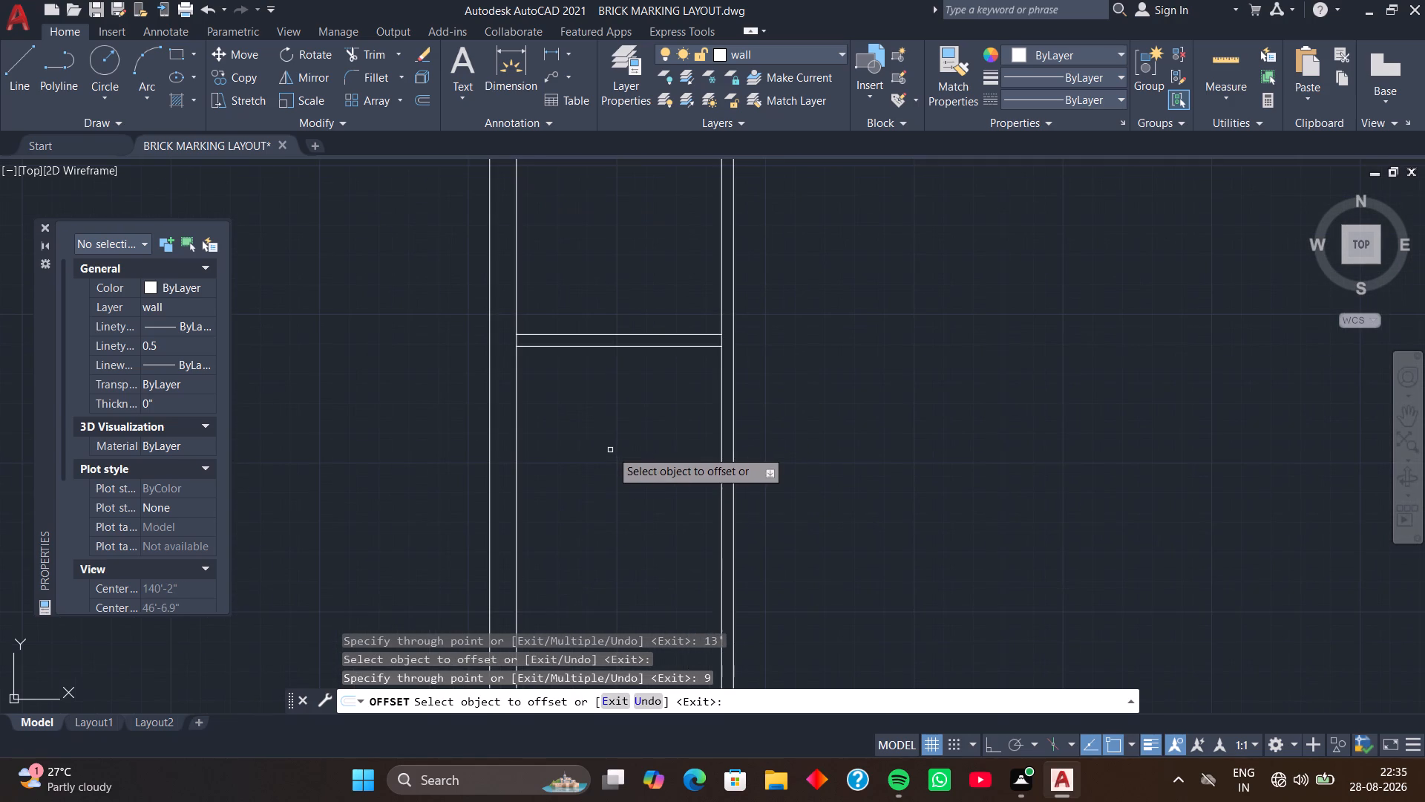
key("space")
Extend the lowest 4" partition's lower line to the right wall's outer line, and the third cross wall's lower line to both outer wall lines.
type("EX")
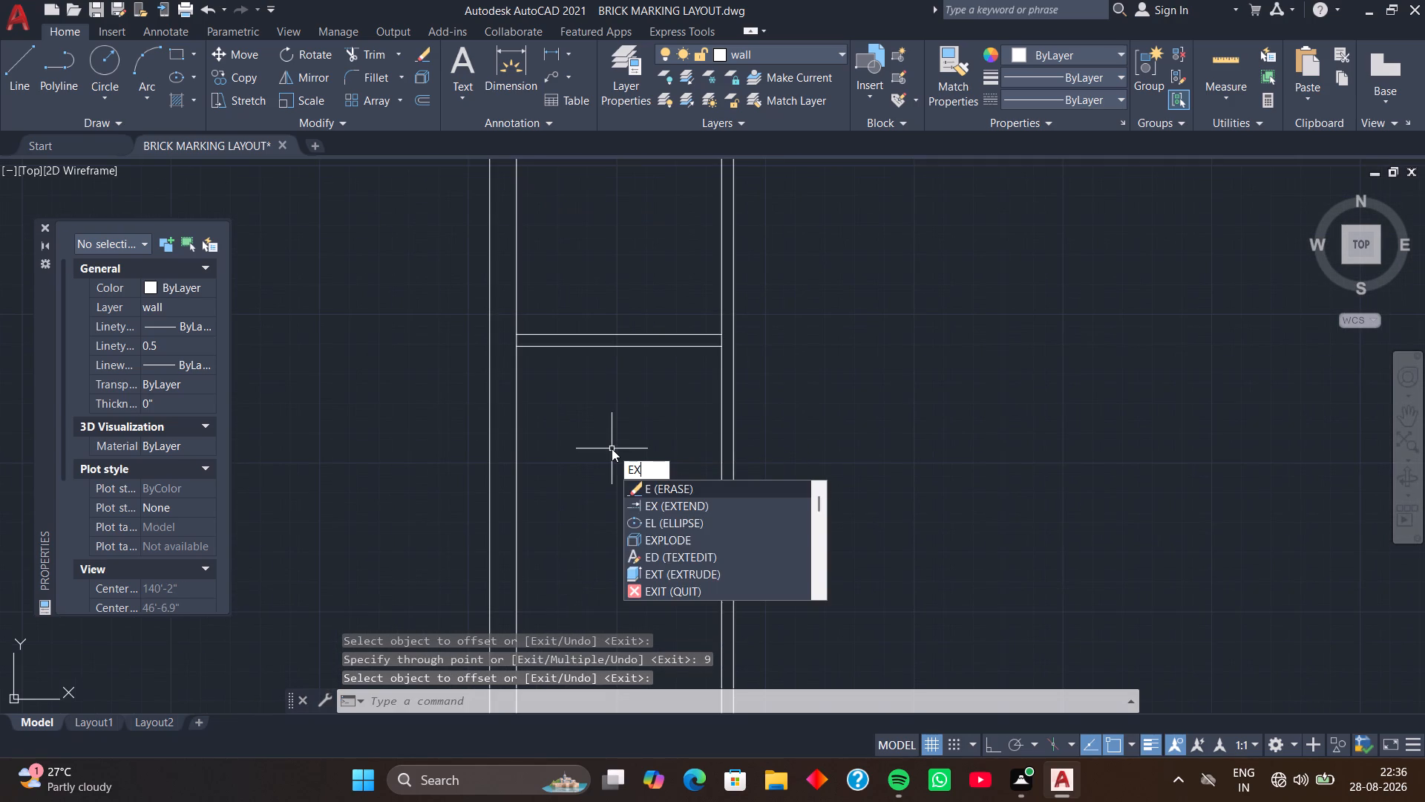
key("space")
left_click(685, 346)
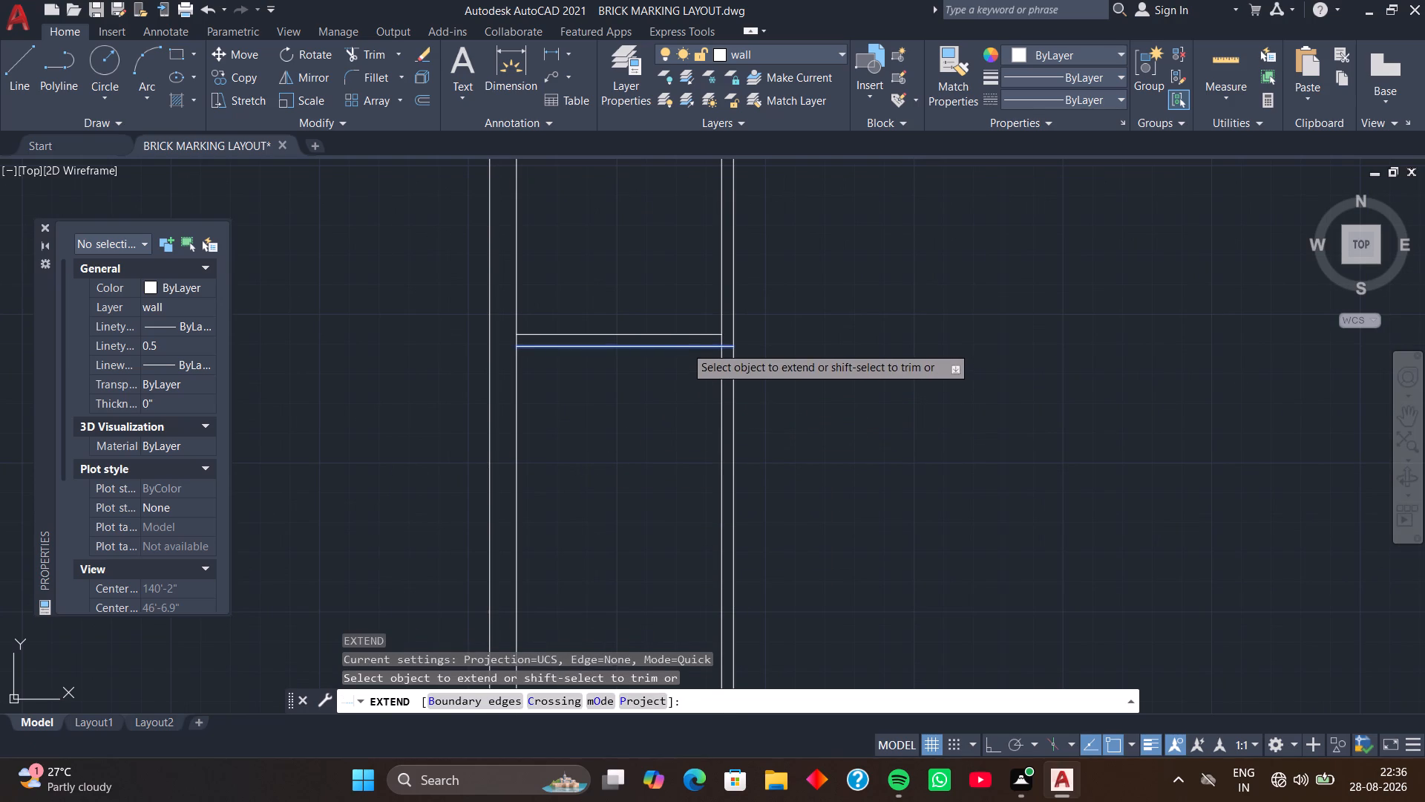
scroll(657, 472, "down", 2)
middle_click_drag(656, 487, 642, 364)
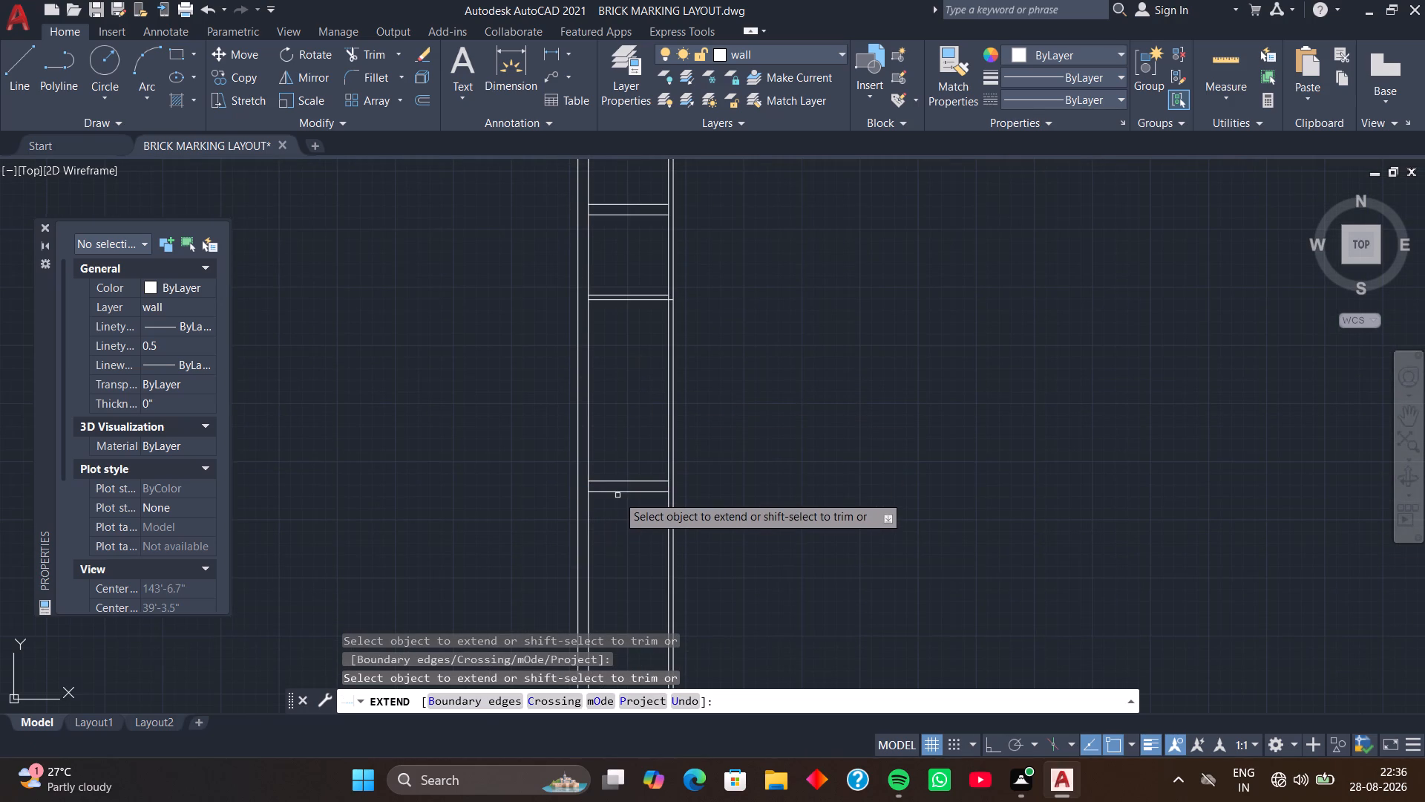
left_click(617, 492)
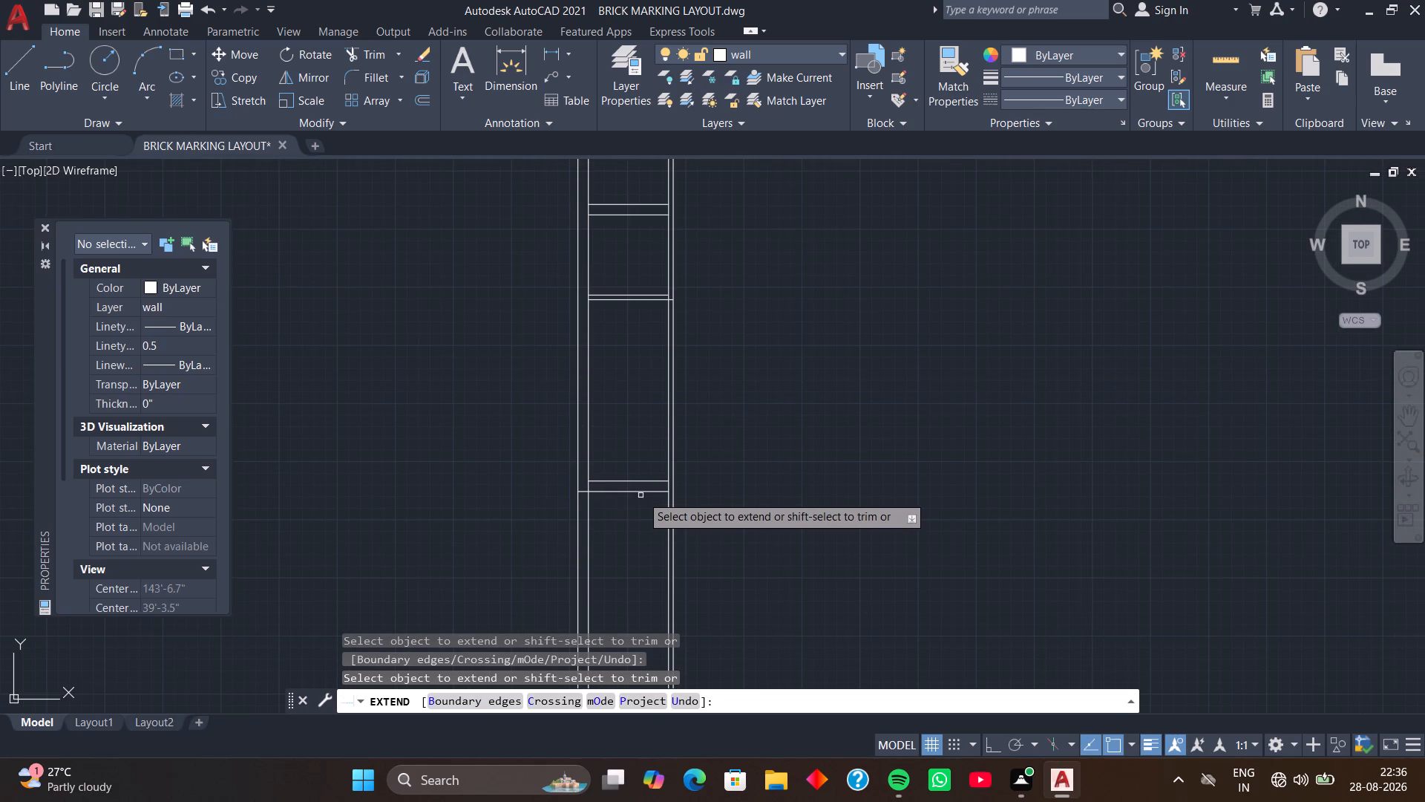
left_click(643, 492)
key("space")
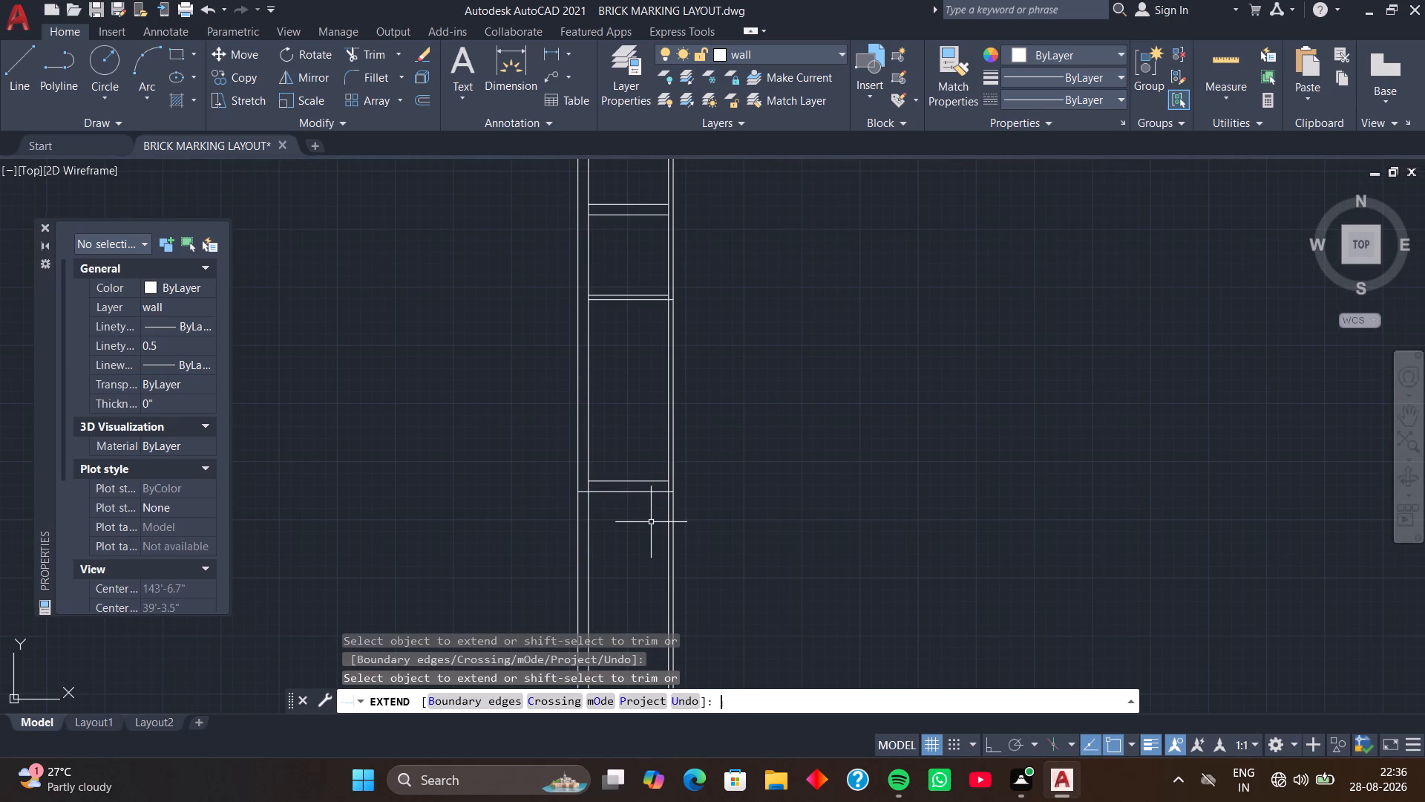
Trim away the right wall lines below the lowest 4" partition and the left wall lines crossing and continuing below the third cross wall.
middle_click_drag(623, 408, 604, 475)
type("TR")
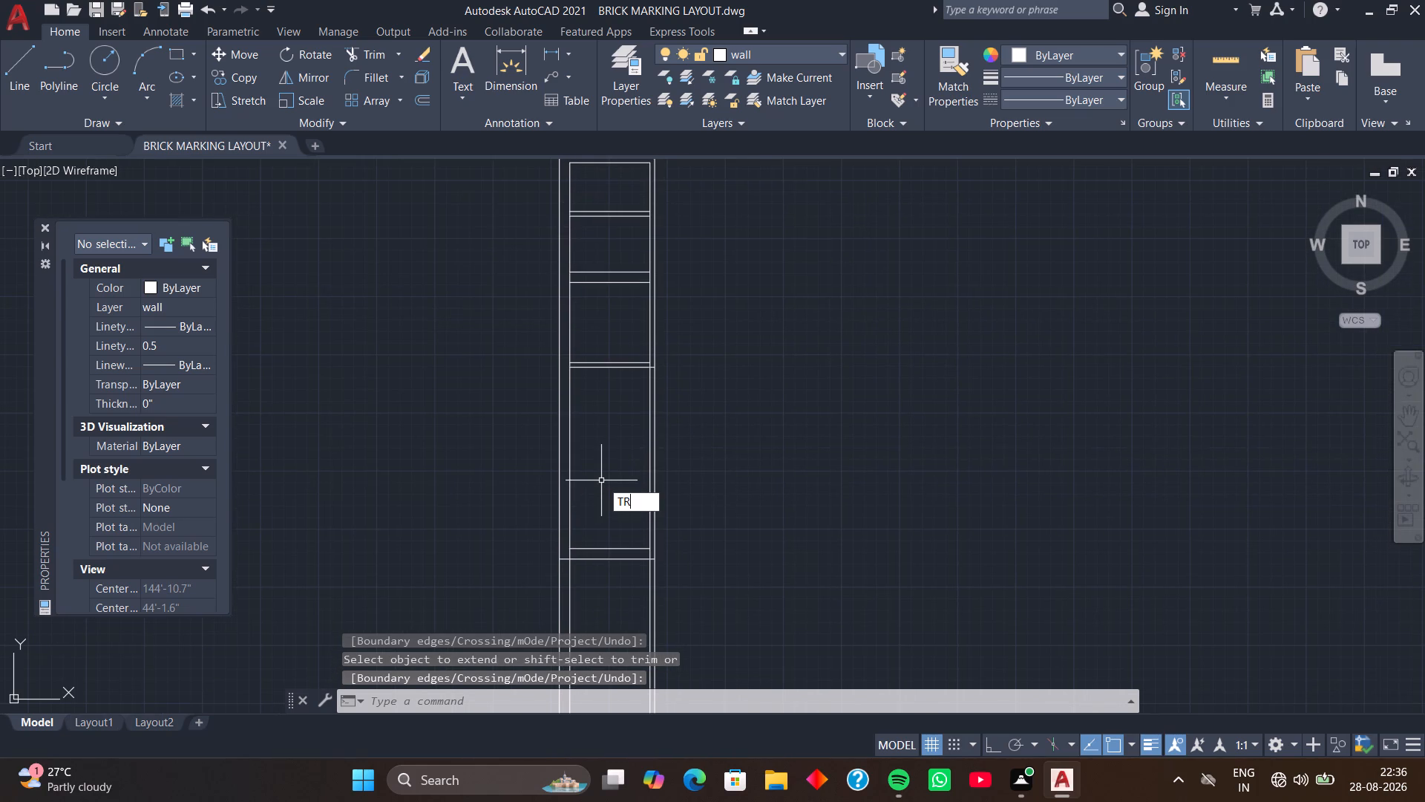
key("space")
left_click_drag(612, 460, 698, 463)
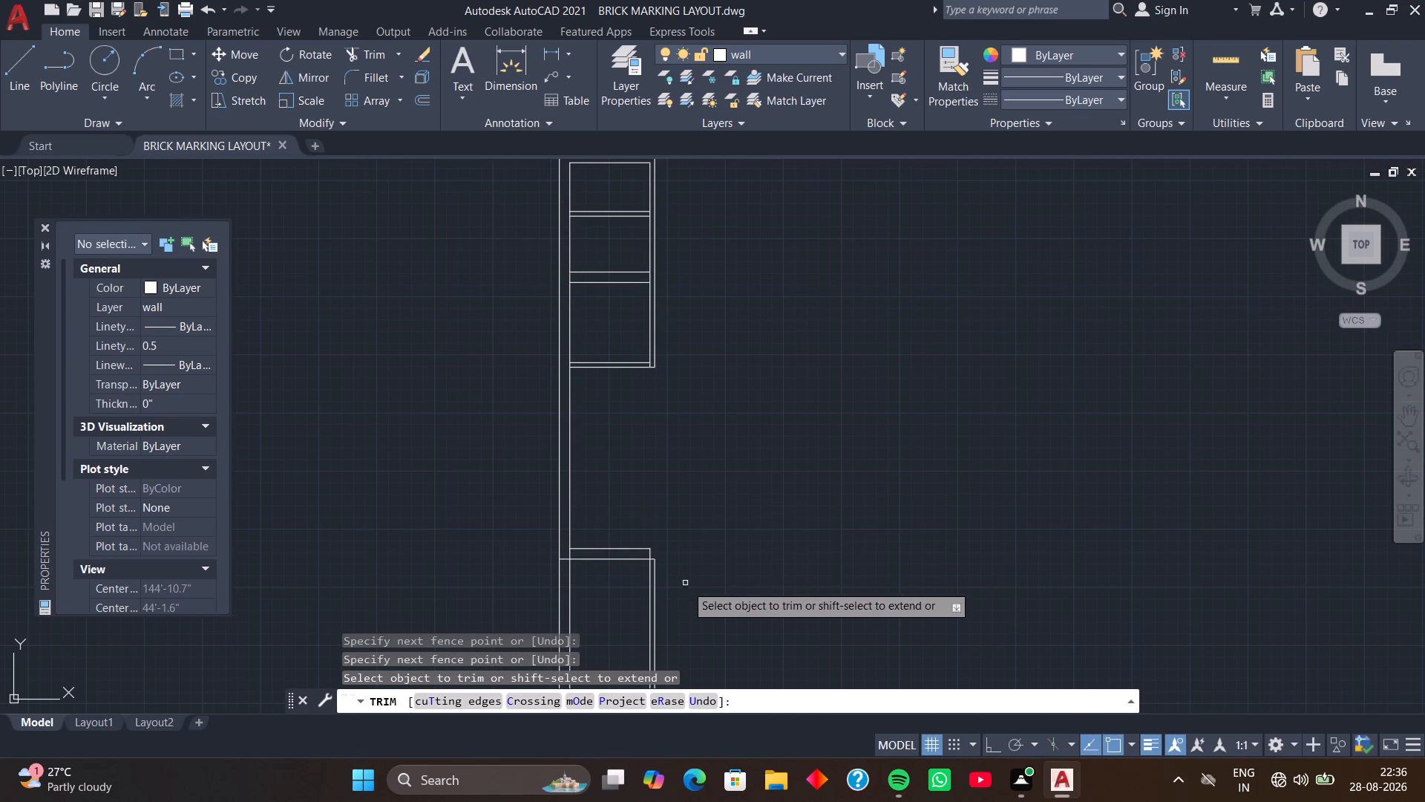
middle_click_drag(687, 588, 683, 444)
left_click_drag(641, 461, 676, 456)
scroll(667, 444, "up", 2)
left_click(617, 372)
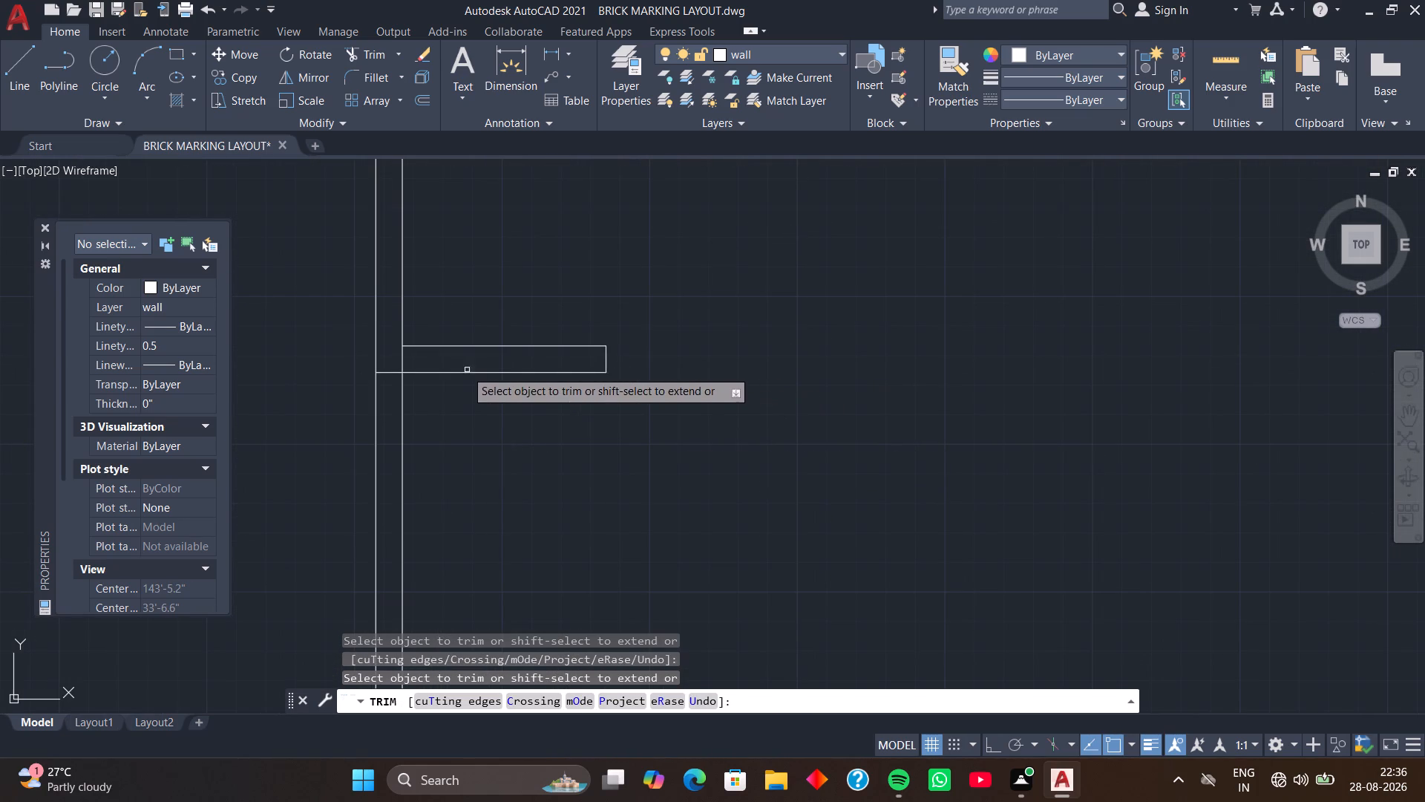
left_click(404, 359)
left_click_drag(432, 417, 404, 422)
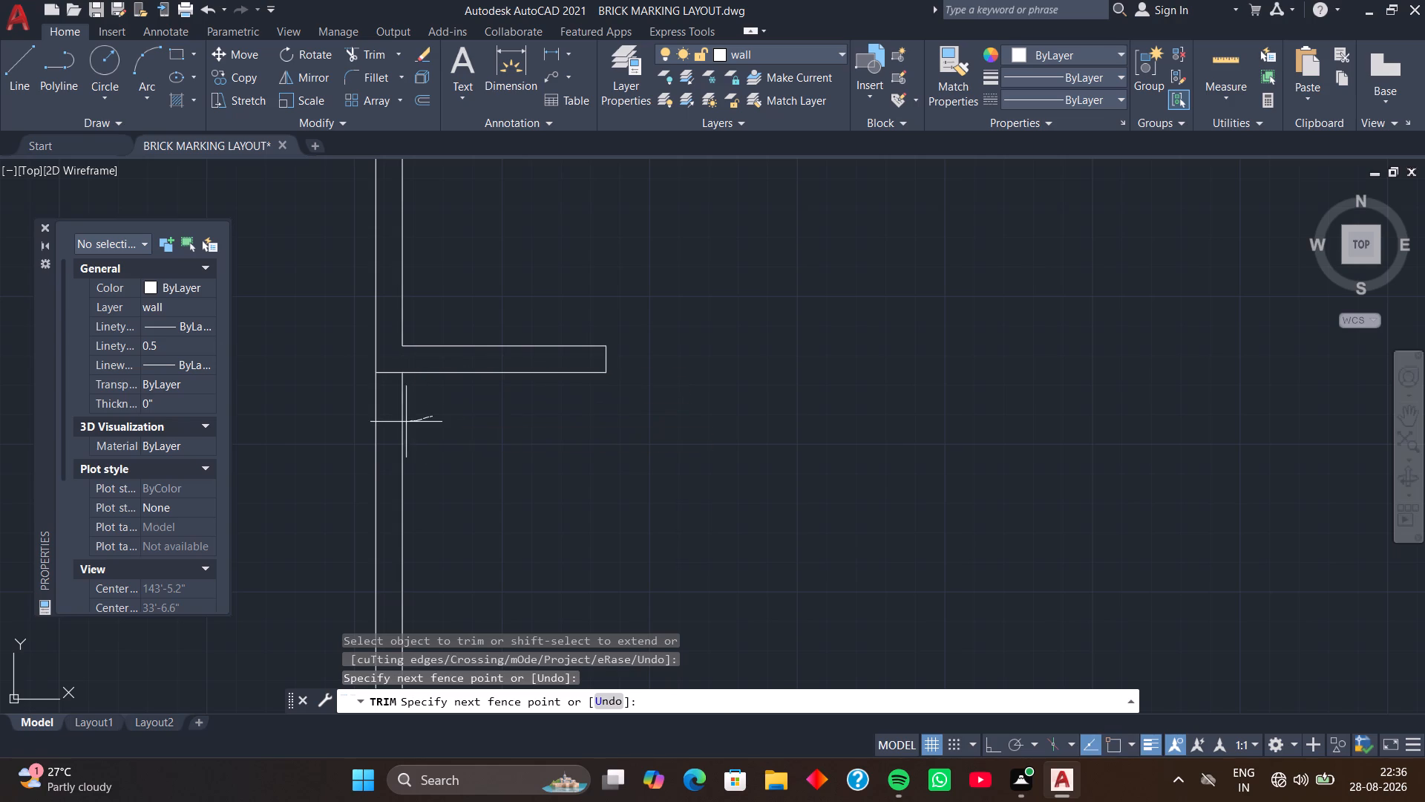
left_click_drag(404, 422, 368, 423)
Trim the left and right walls' inner lines where they cross the lowest 4" partition to clean up both junctions.
scroll(440, 449, "down", 2)
middle_click_drag(447, 449, 479, 478)
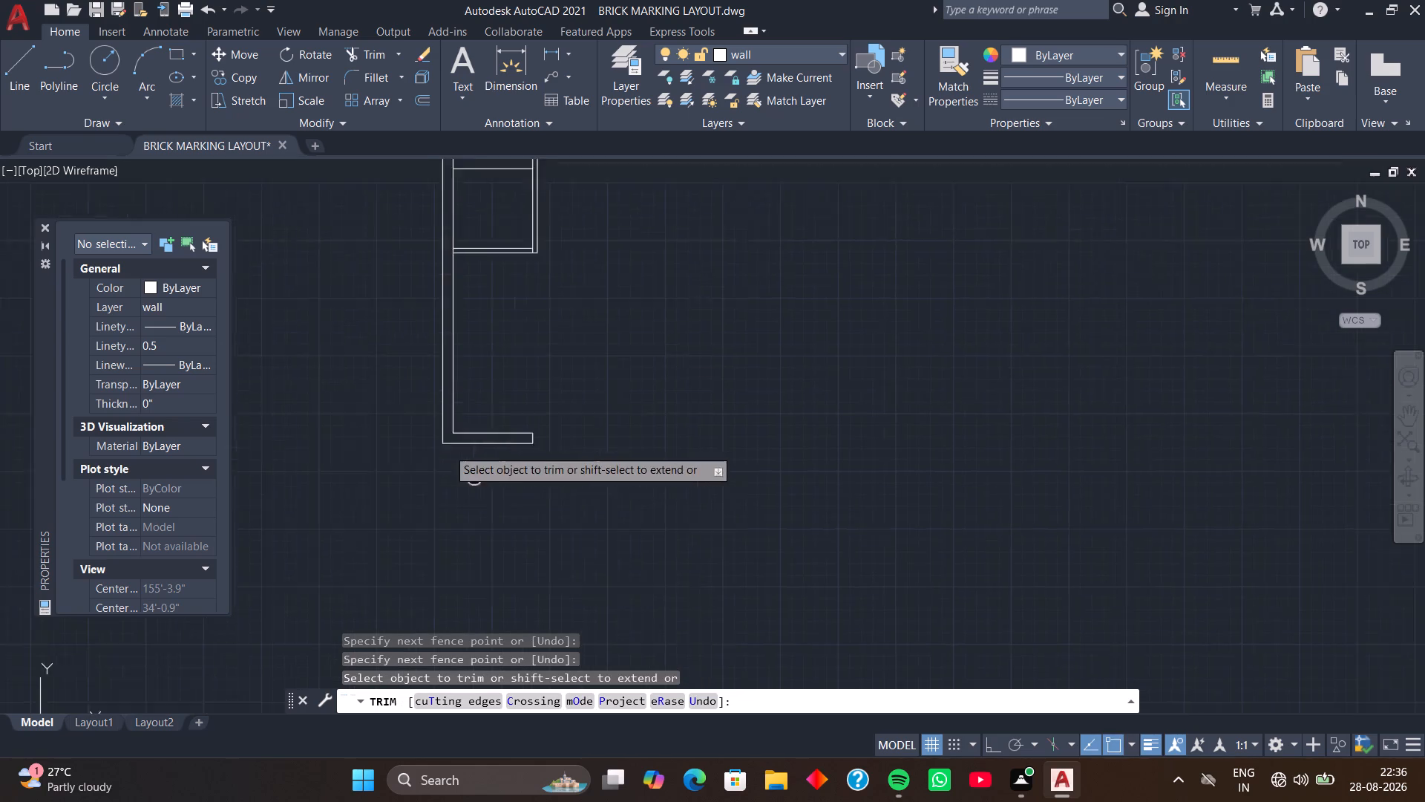
middle_click_drag(479, 478, 533, 535)
scroll(518, 322, "up", 3)
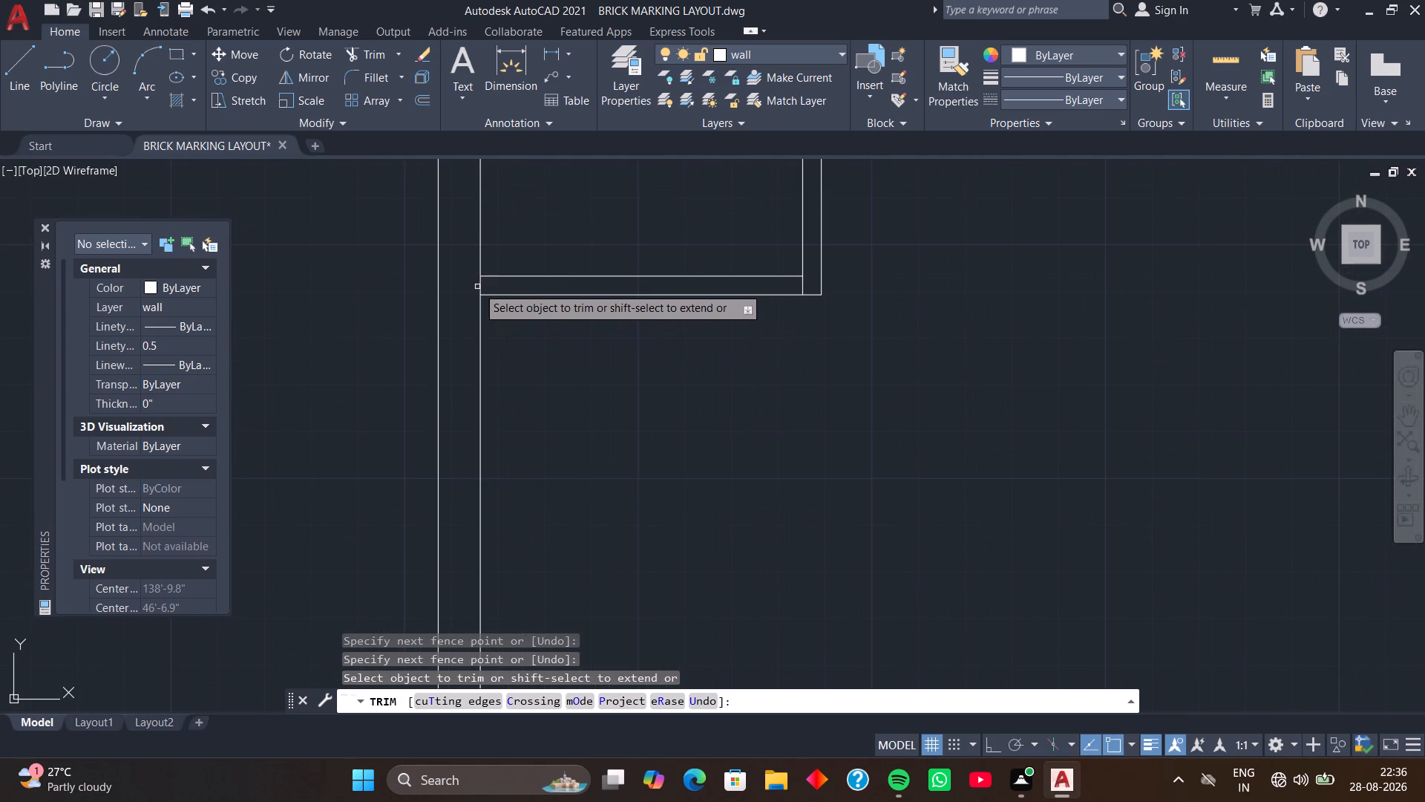
left_click(477, 287)
left_click(480, 285)
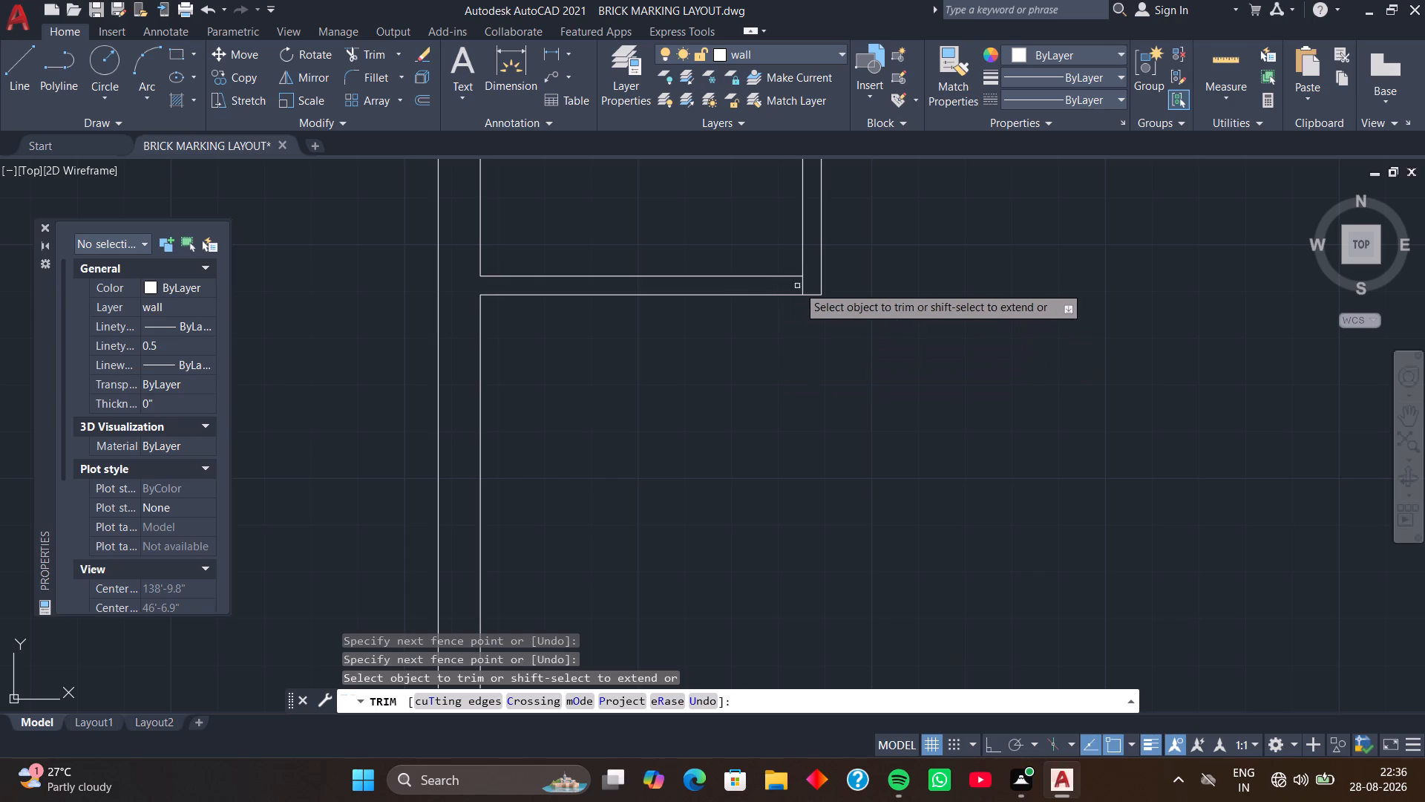
left_click(802, 286)
scroll(762, 395, "down", 2)
middle_click_drag(789, 336, 793, 329)
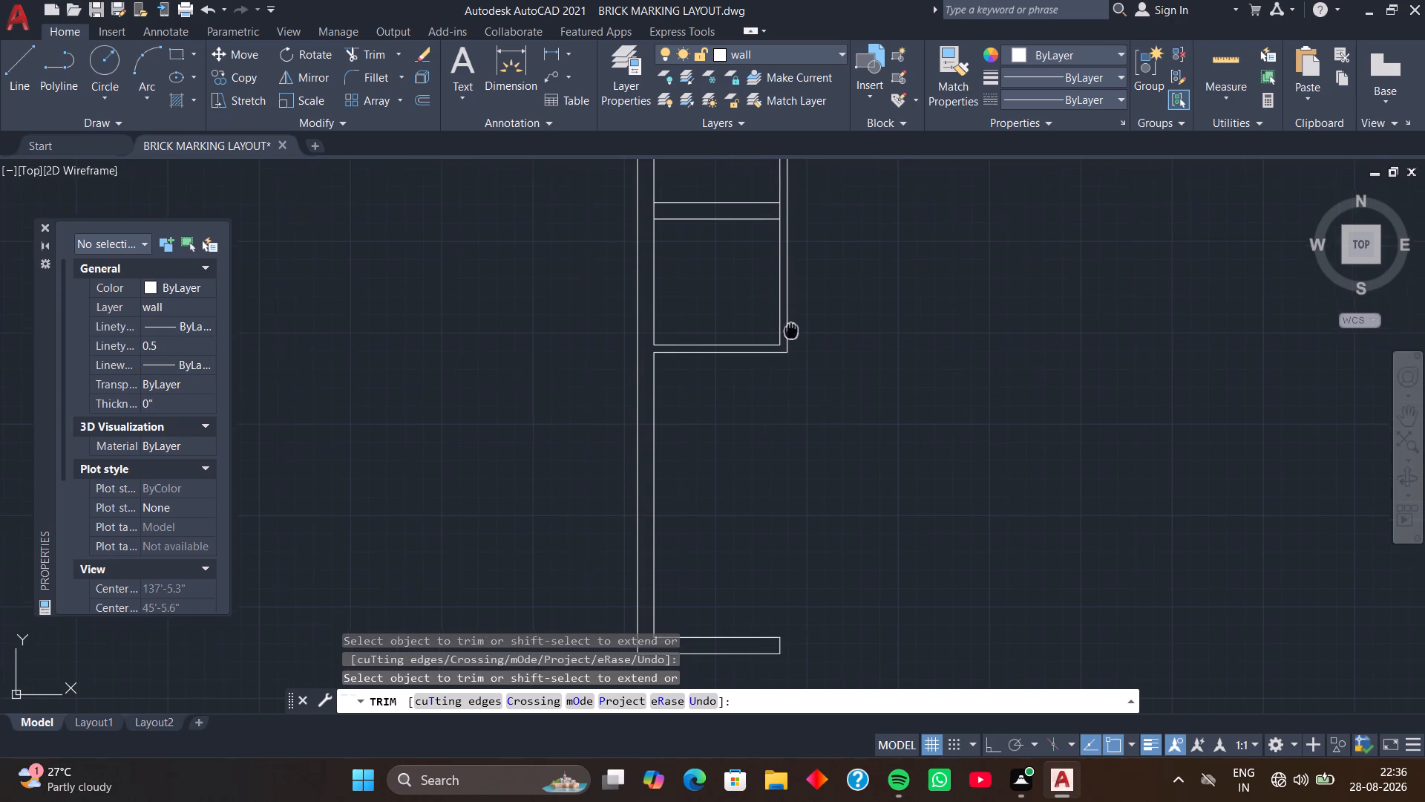
middle_click_drag(793, 329, 799, 313)
middle_click_drag(706, 489, 756, 446)
key("space")
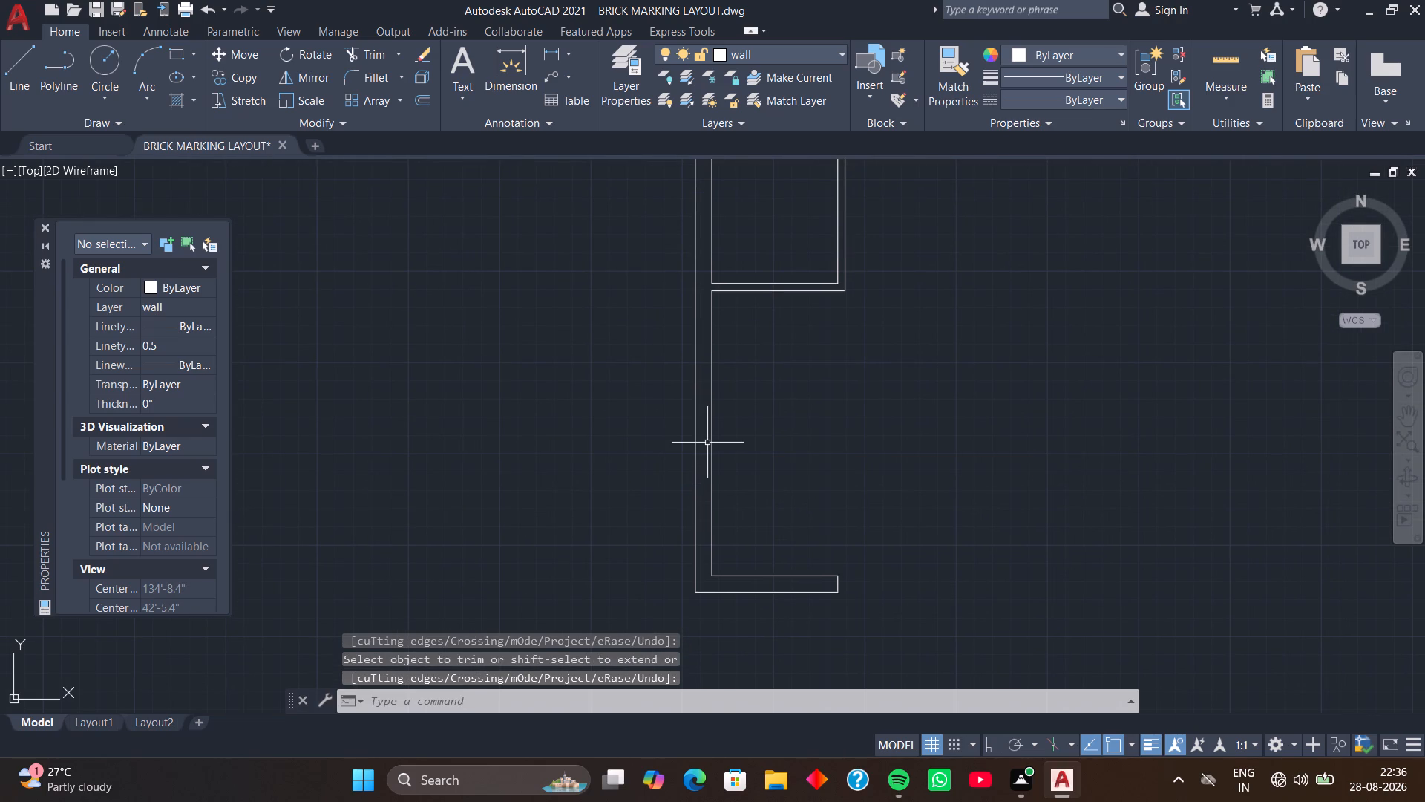
Offset the left wall's inner line 19'3" to the right in the bottom room.
type("O")
key("space")
key("space")
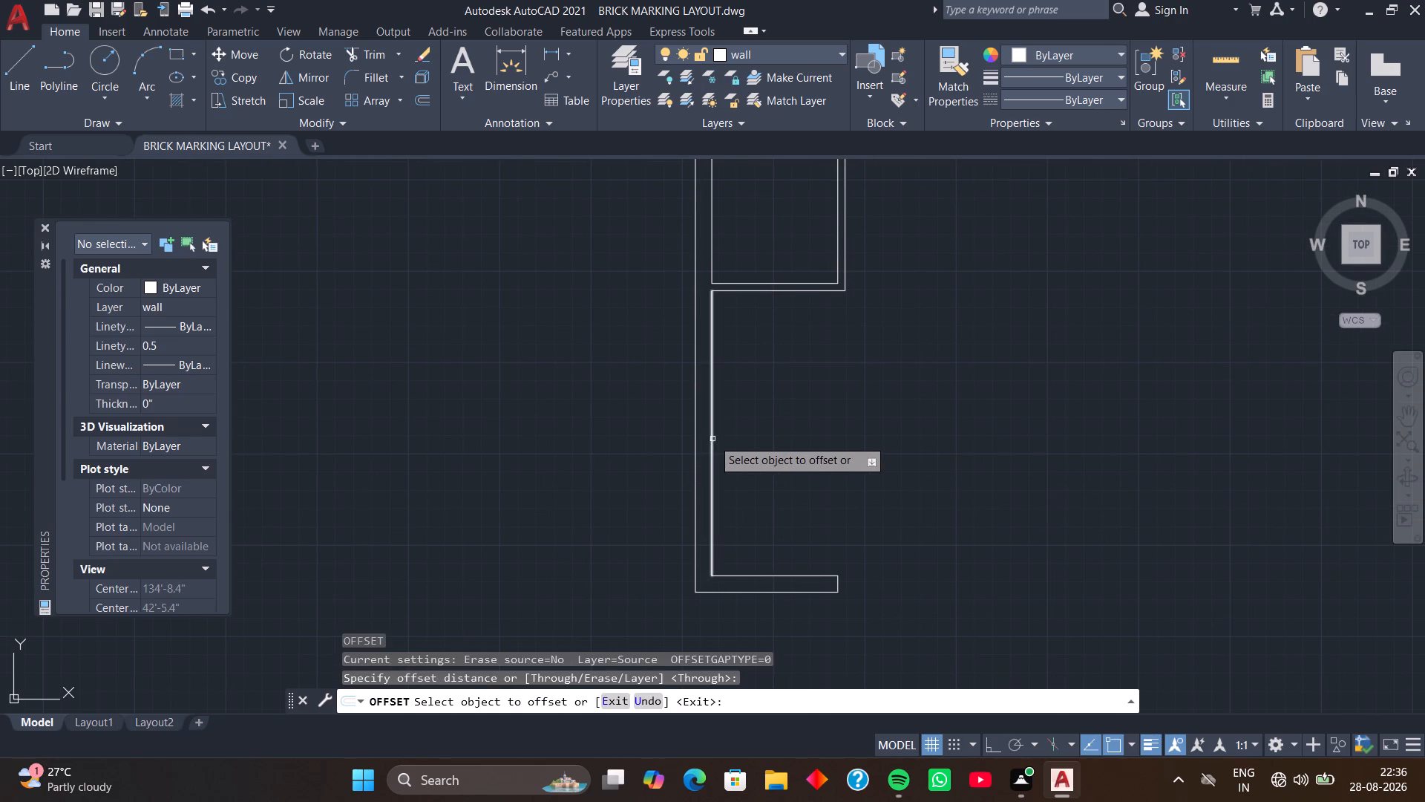
left_click(712, 439)
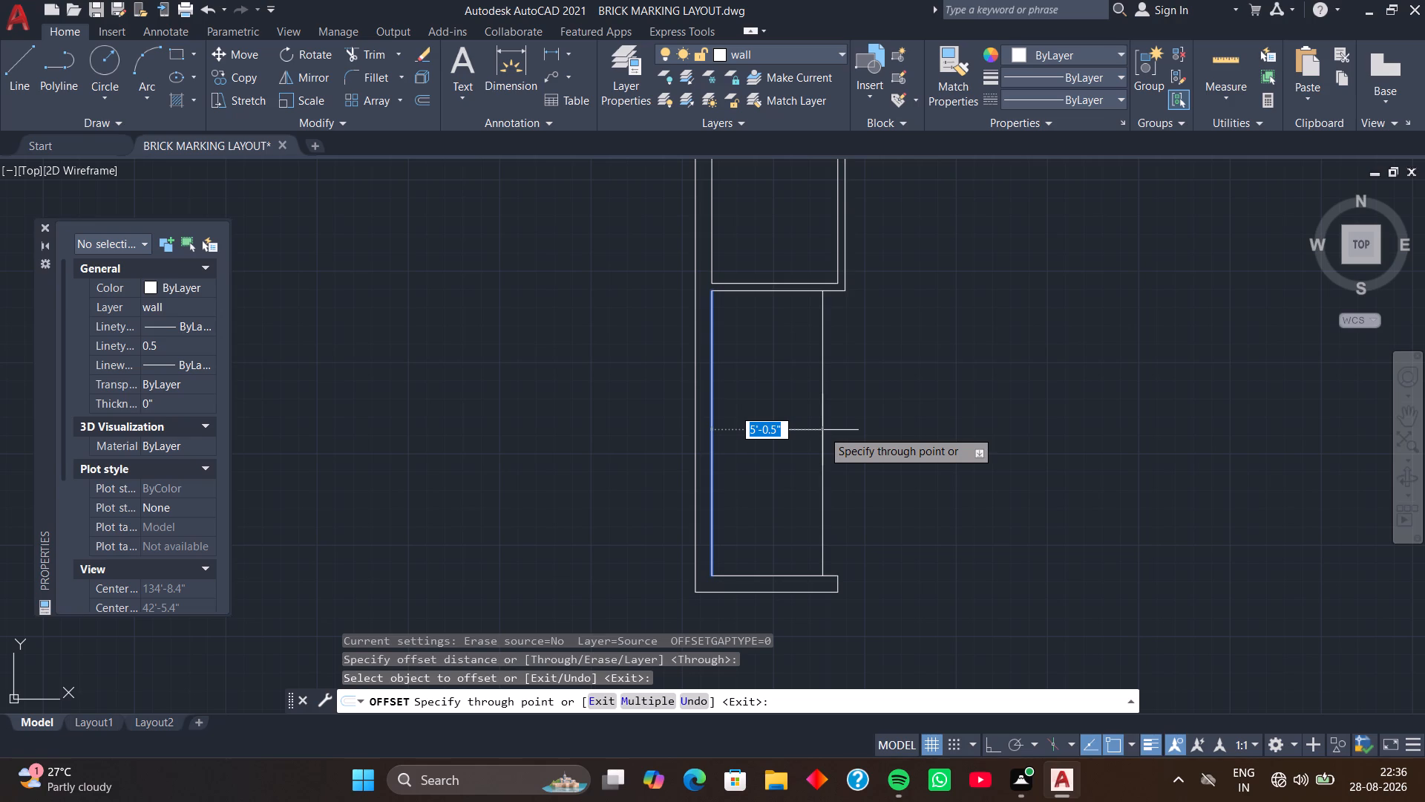
type("19'")
key("3")
key("Return")
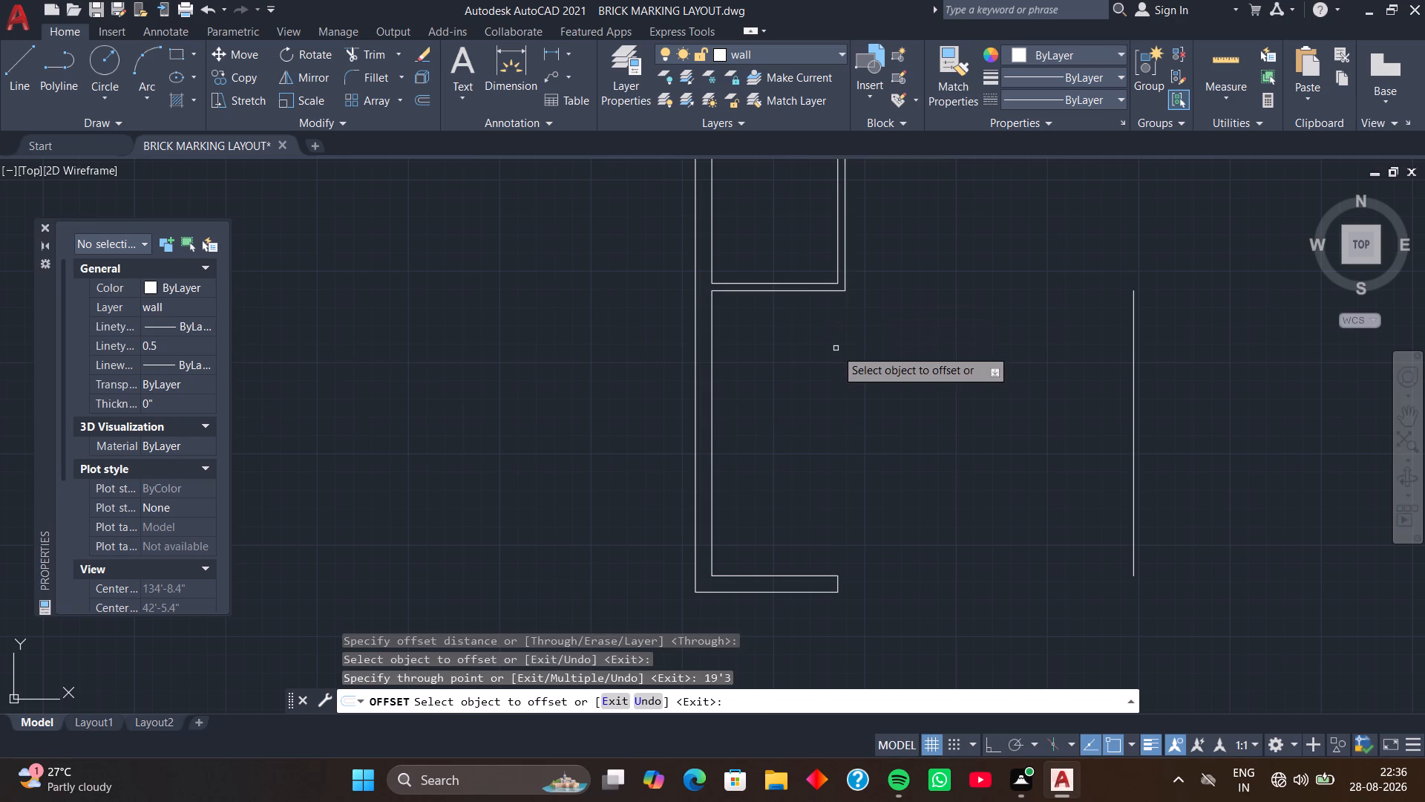
key("space")
Extend the bottom room's upper and lower inner lines to the new right-hand line.
type("EX")
key("space")
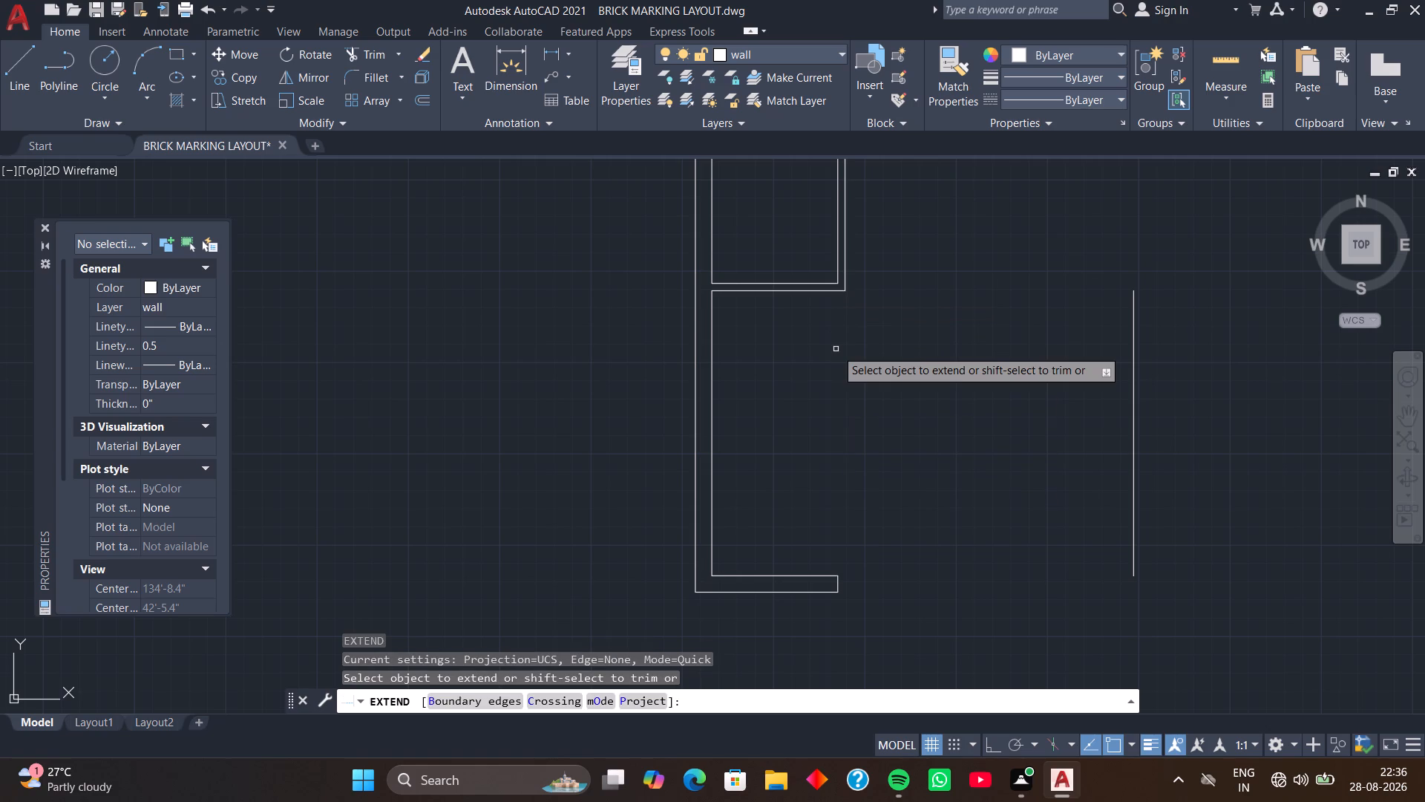
left_click(806, 291)
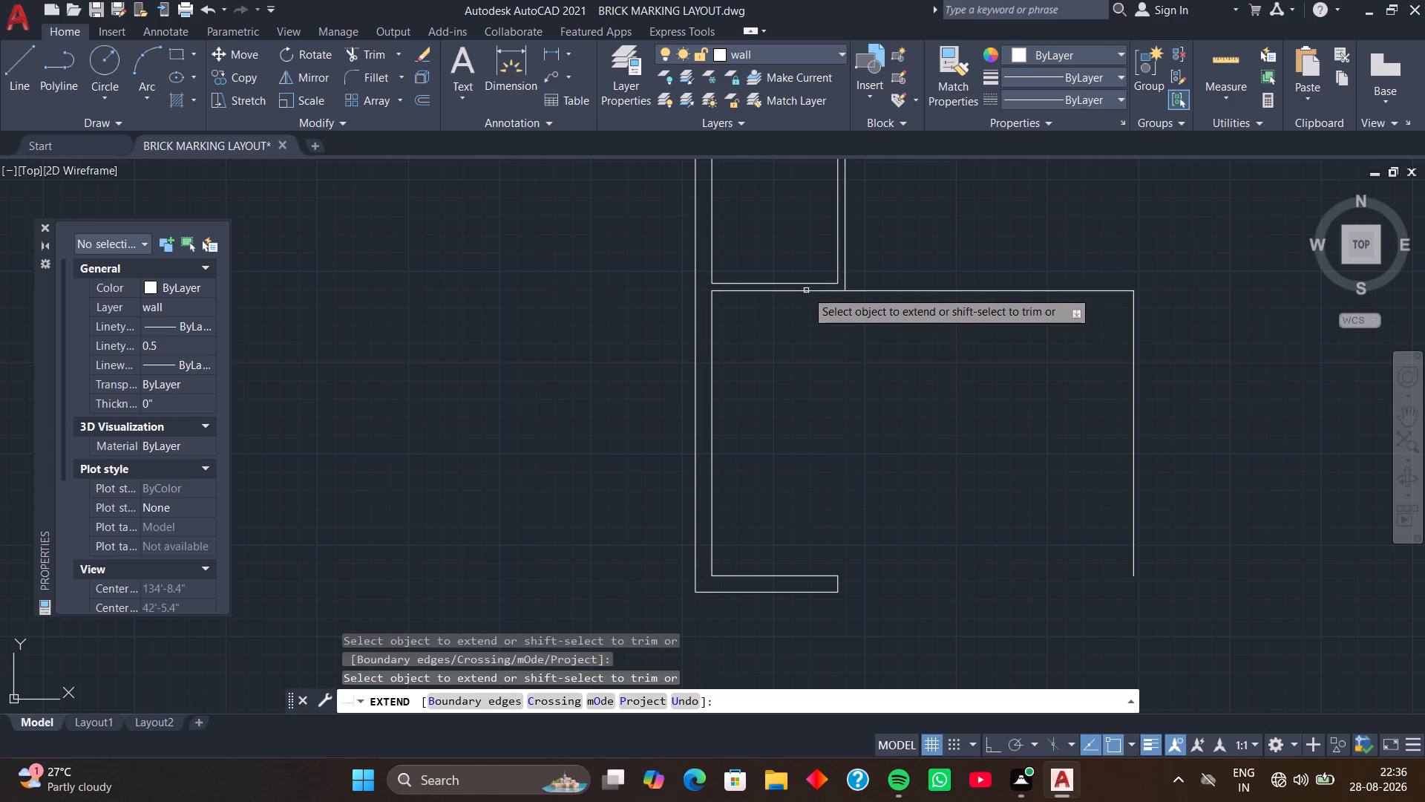
left_click(787, 573)
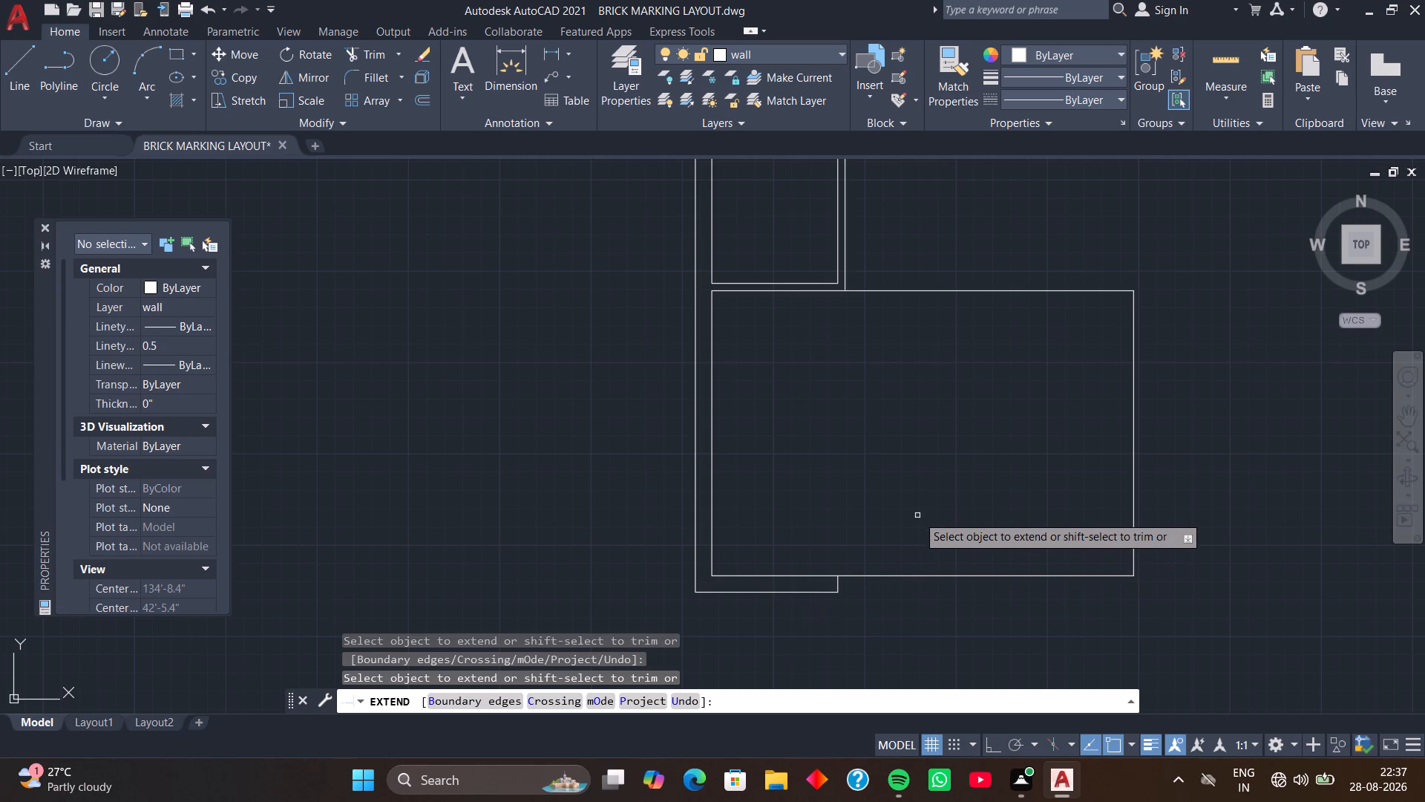
key("space")
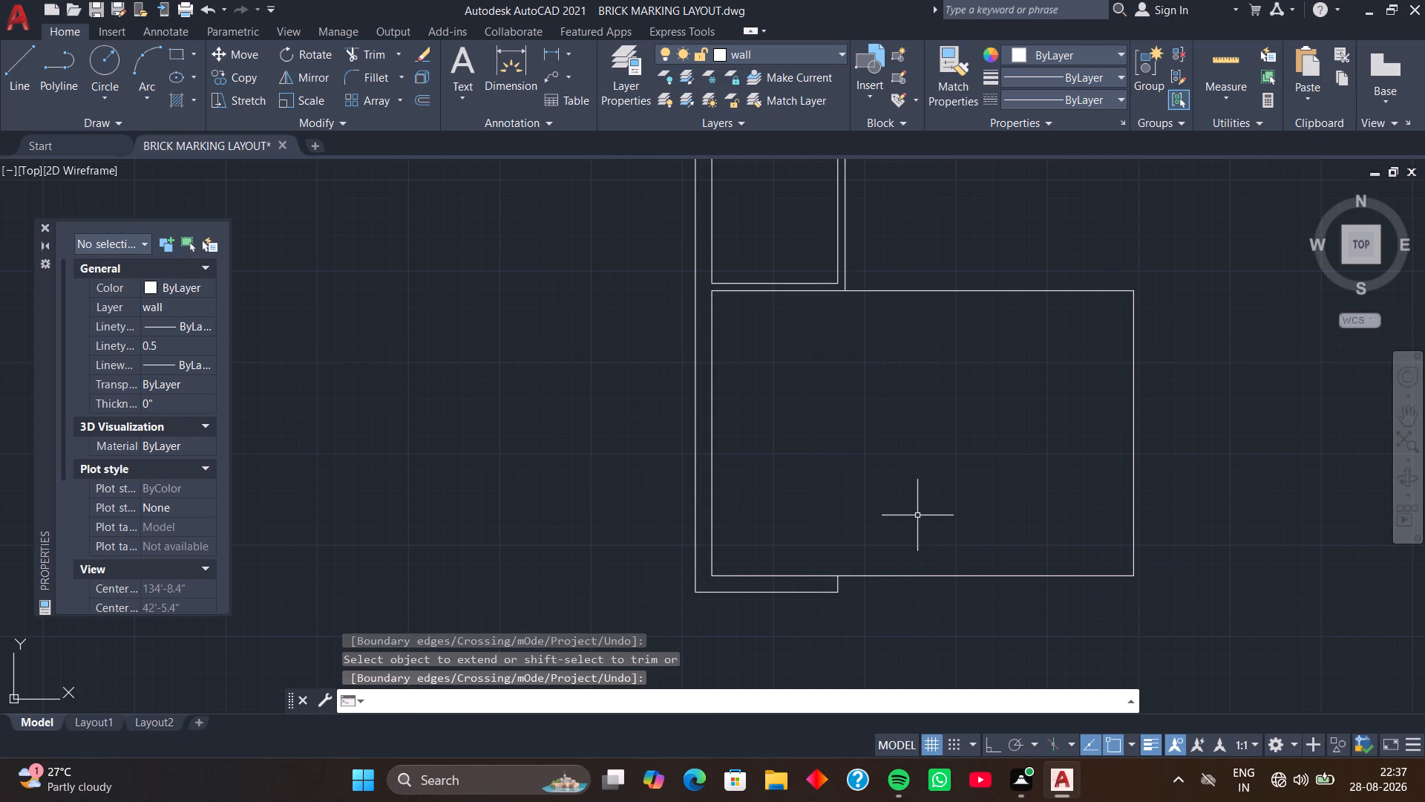
Offset the bottom room's new right-hand line 4" outward to form its side wall.
type("O")
key("space")
key("space")
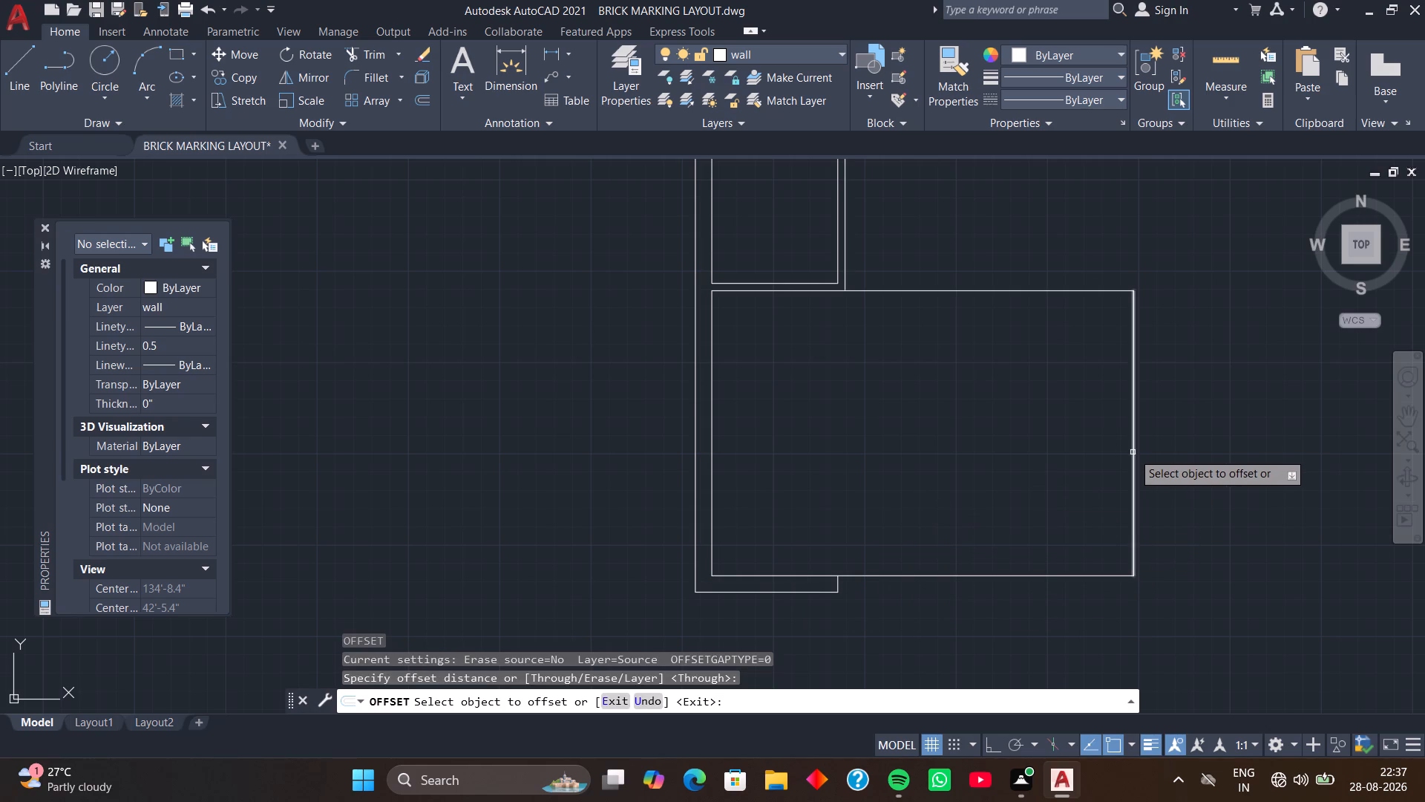
left_click(1133, 452)
key("4")
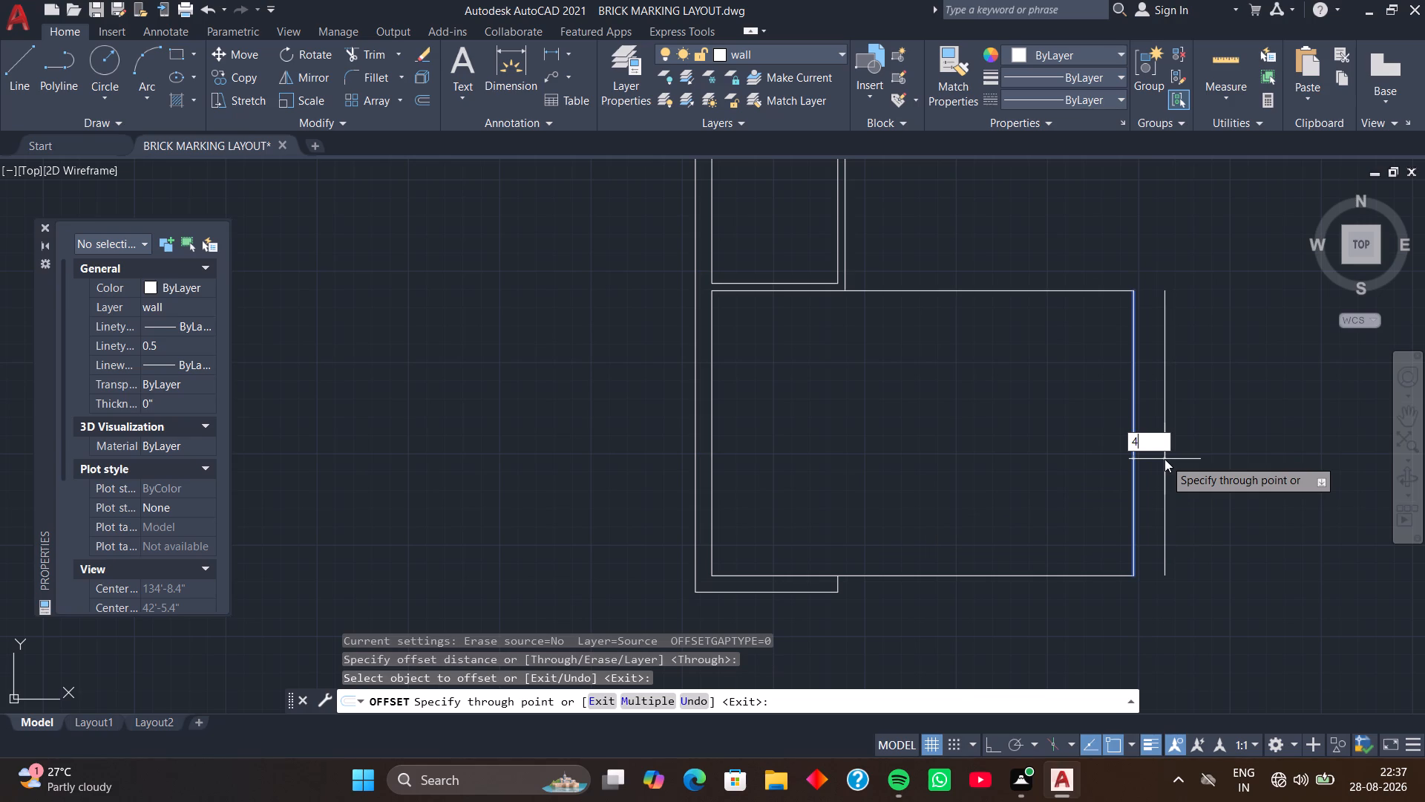
key("Return")
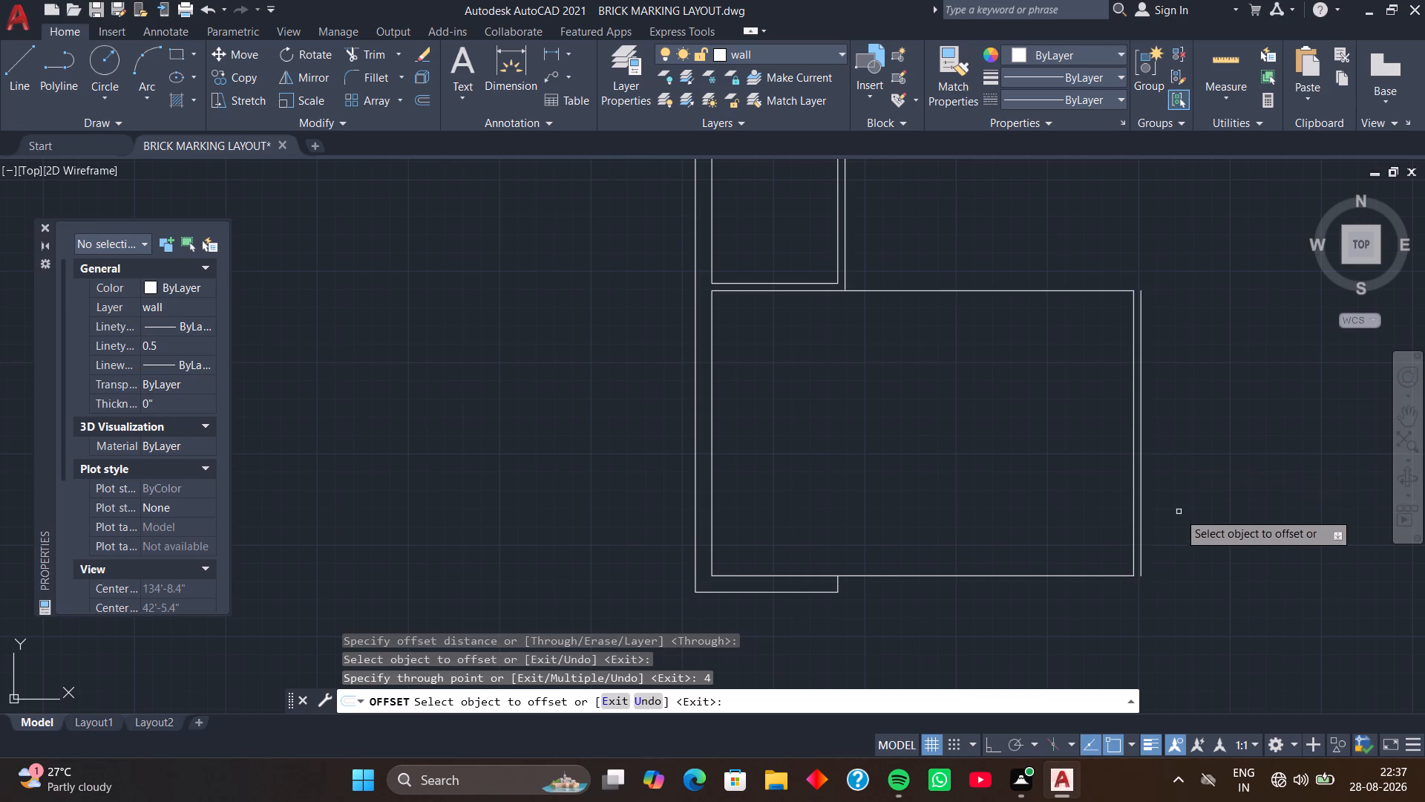
key("space")
Fillet the bottom room's outer right line with the bottom wall's outer line at radius 0 to form a square corner.
key("f")
key("space")
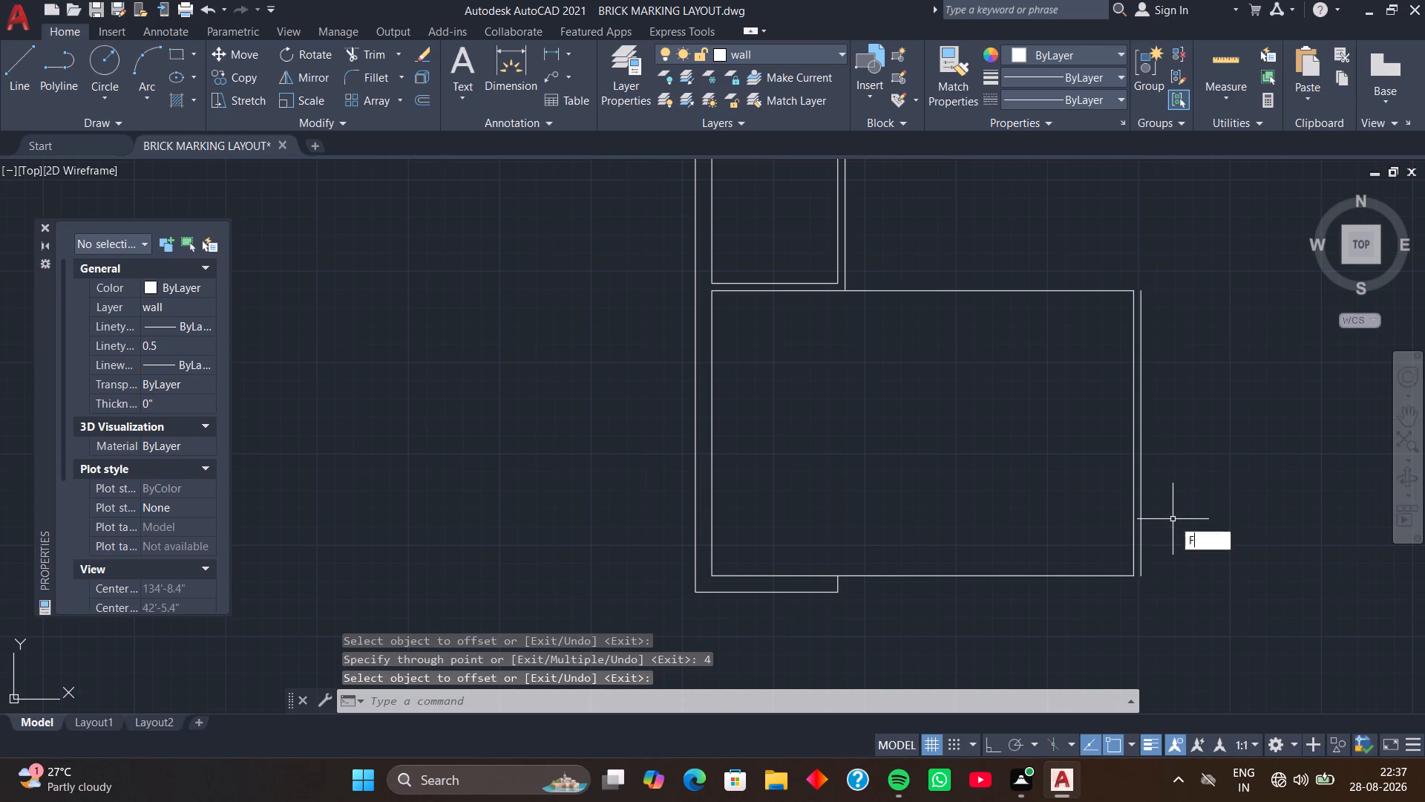
key("space")
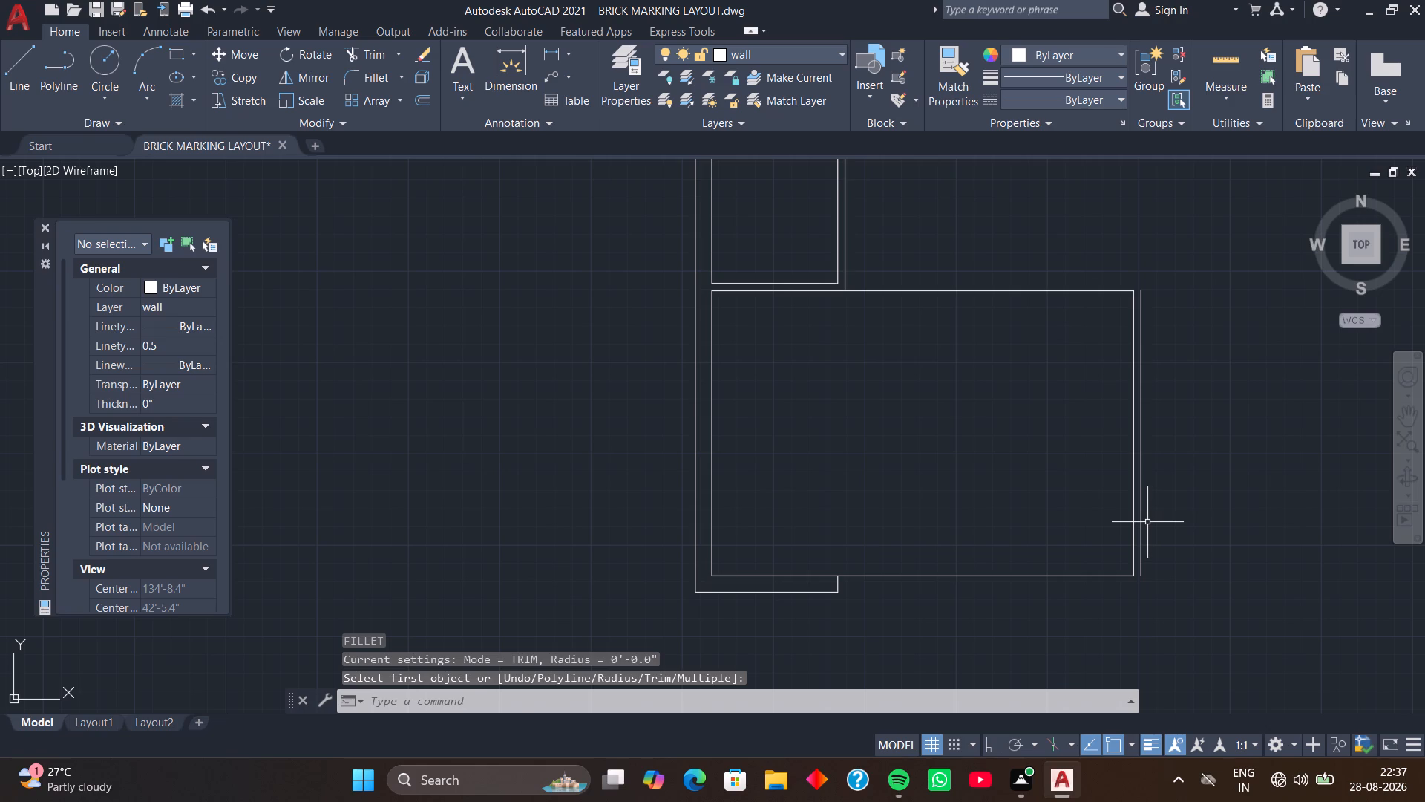
key("f")
key("space")
left_click(1143, 522)
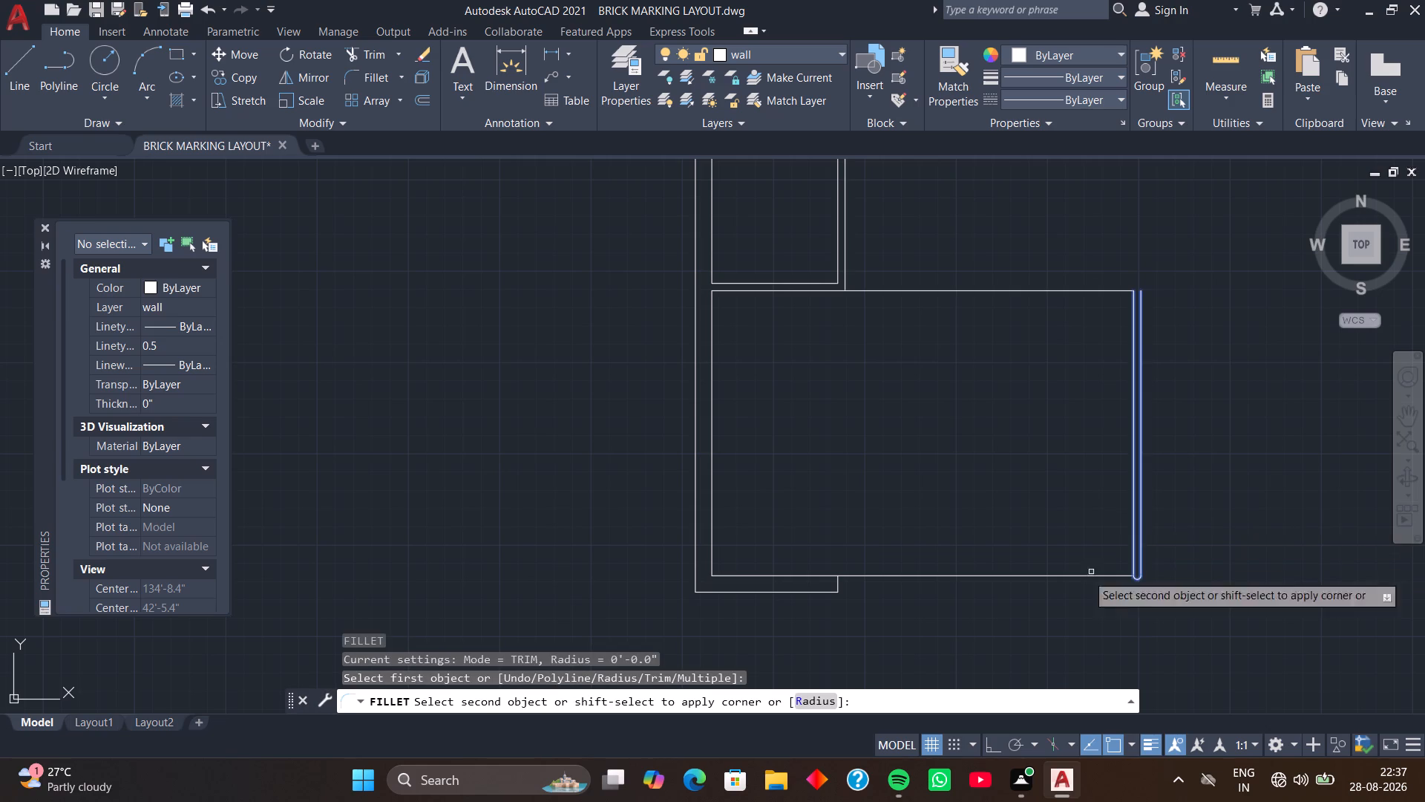
left_click(813, 594)
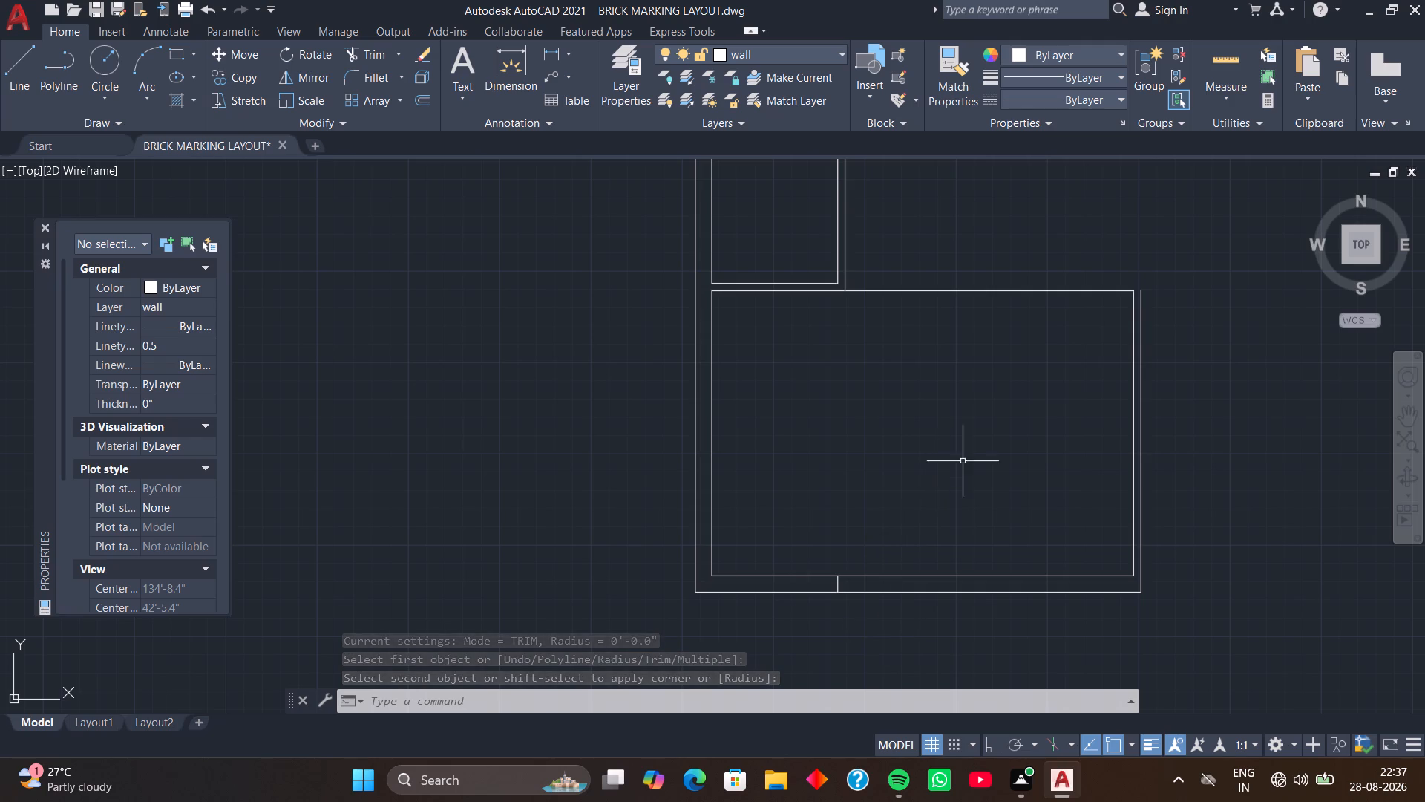
Offset the bottom room's upper inner line 4" upward to form its top wall.
middle_click_drag(992, 400, 791, 564)
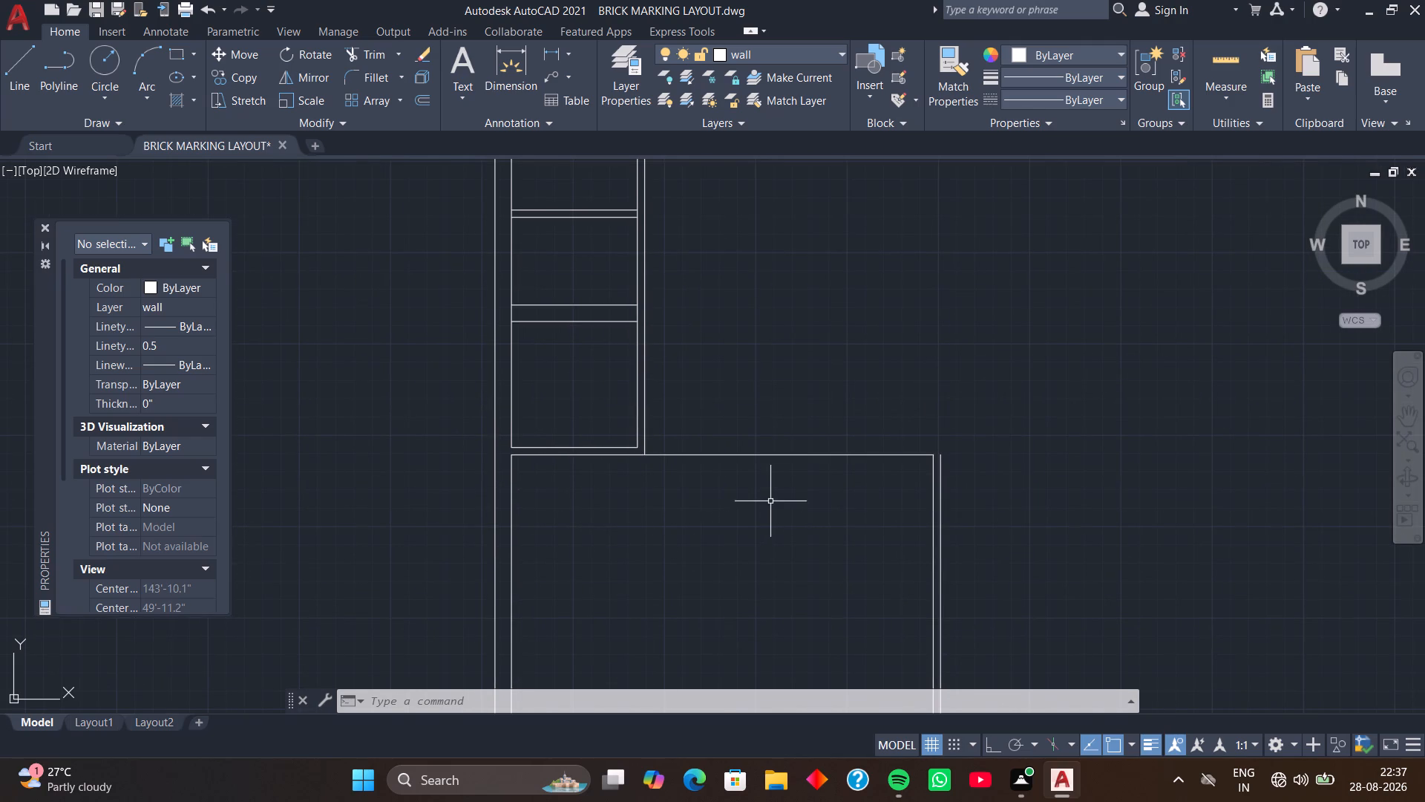
scroll(765, 512, "up", 1)
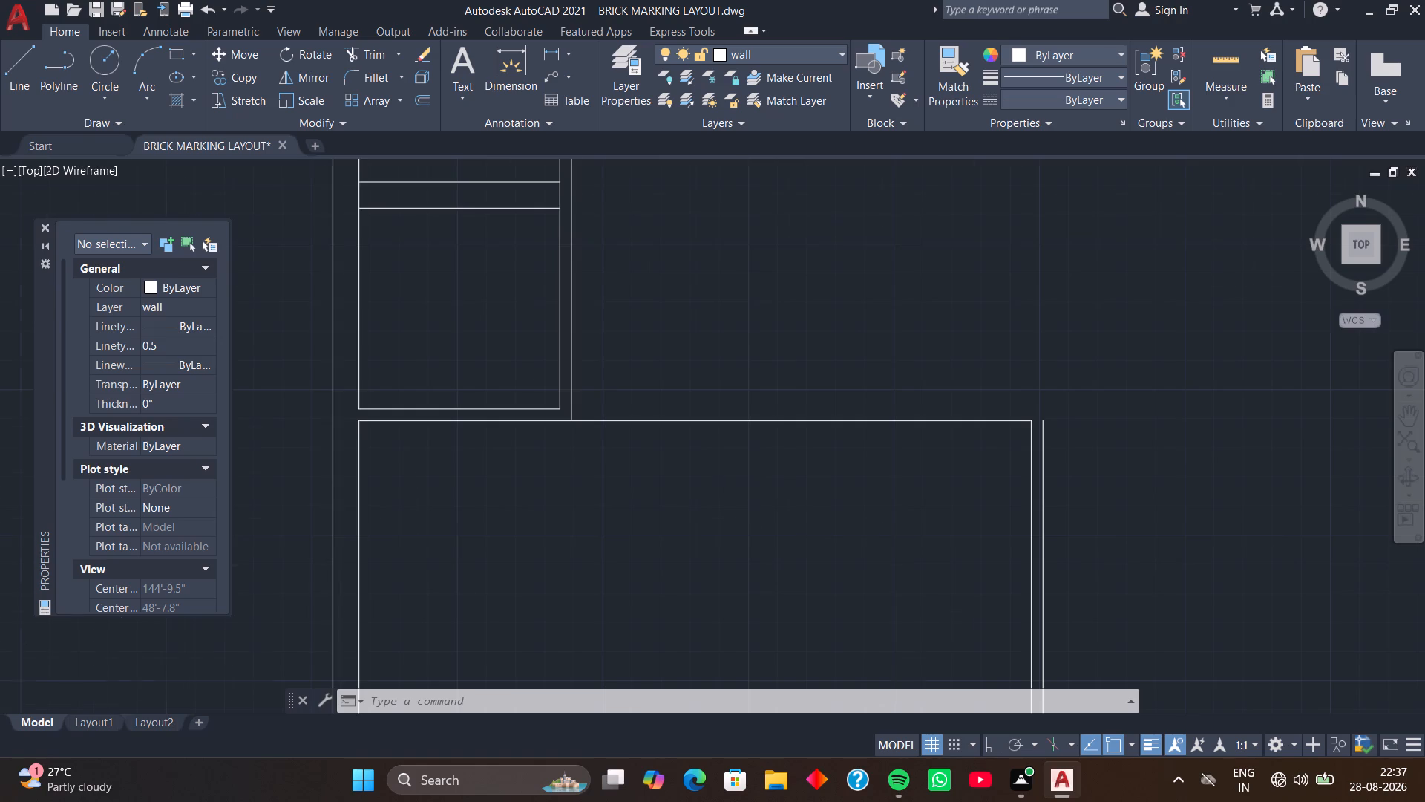
scroll(754, 486, "up", 1)
middle_click_drag(754, 485, 743, 544)
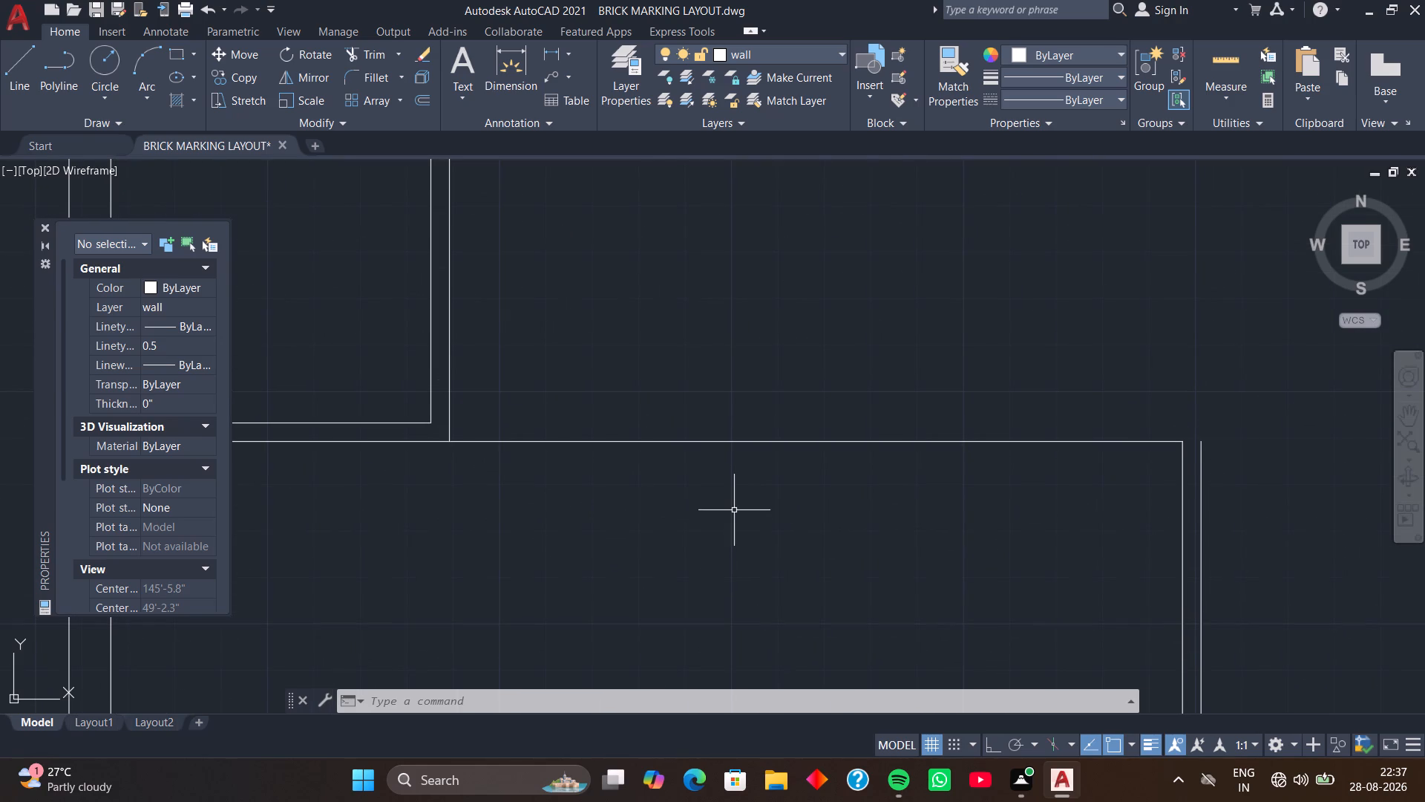
key("o")
key("space")
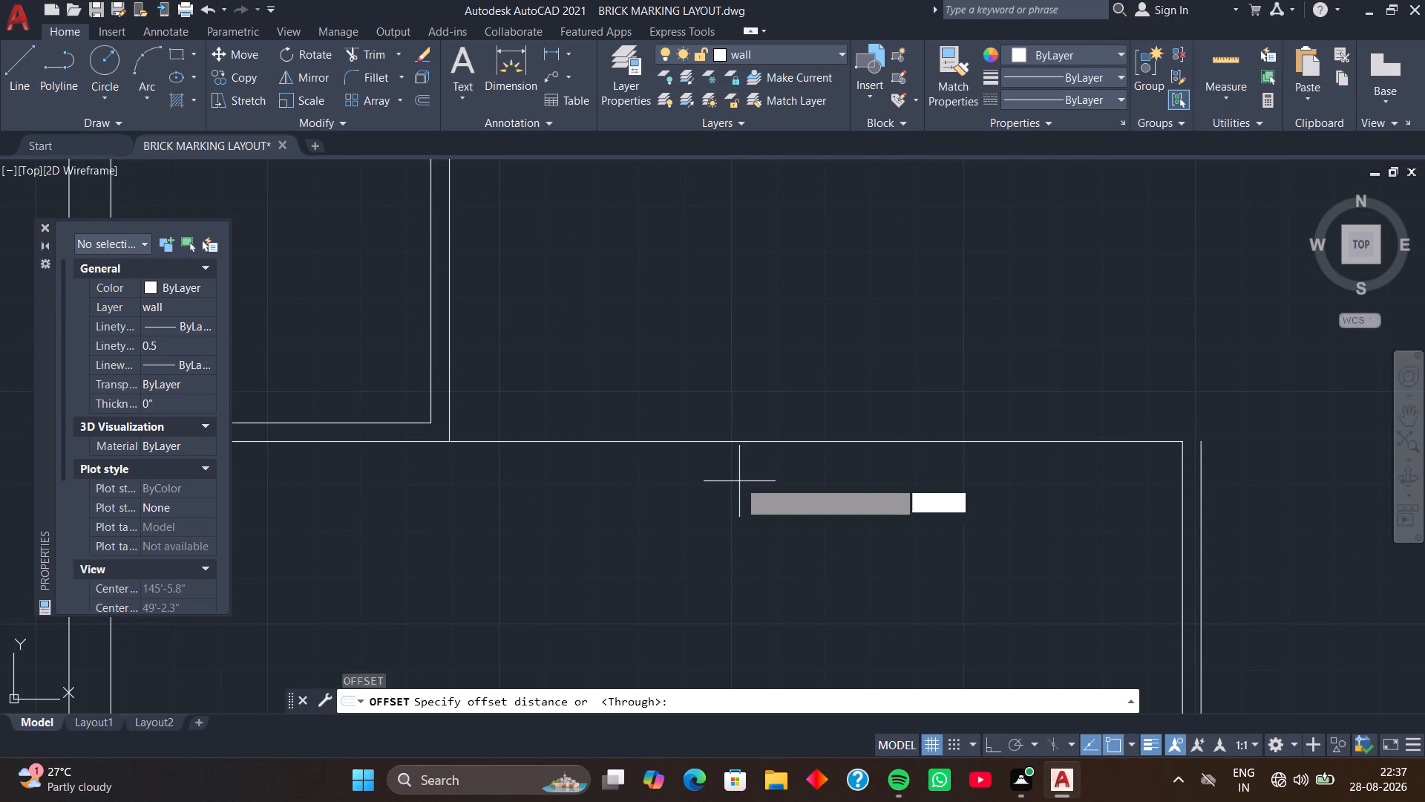
key("space")
left_click(741, 441)
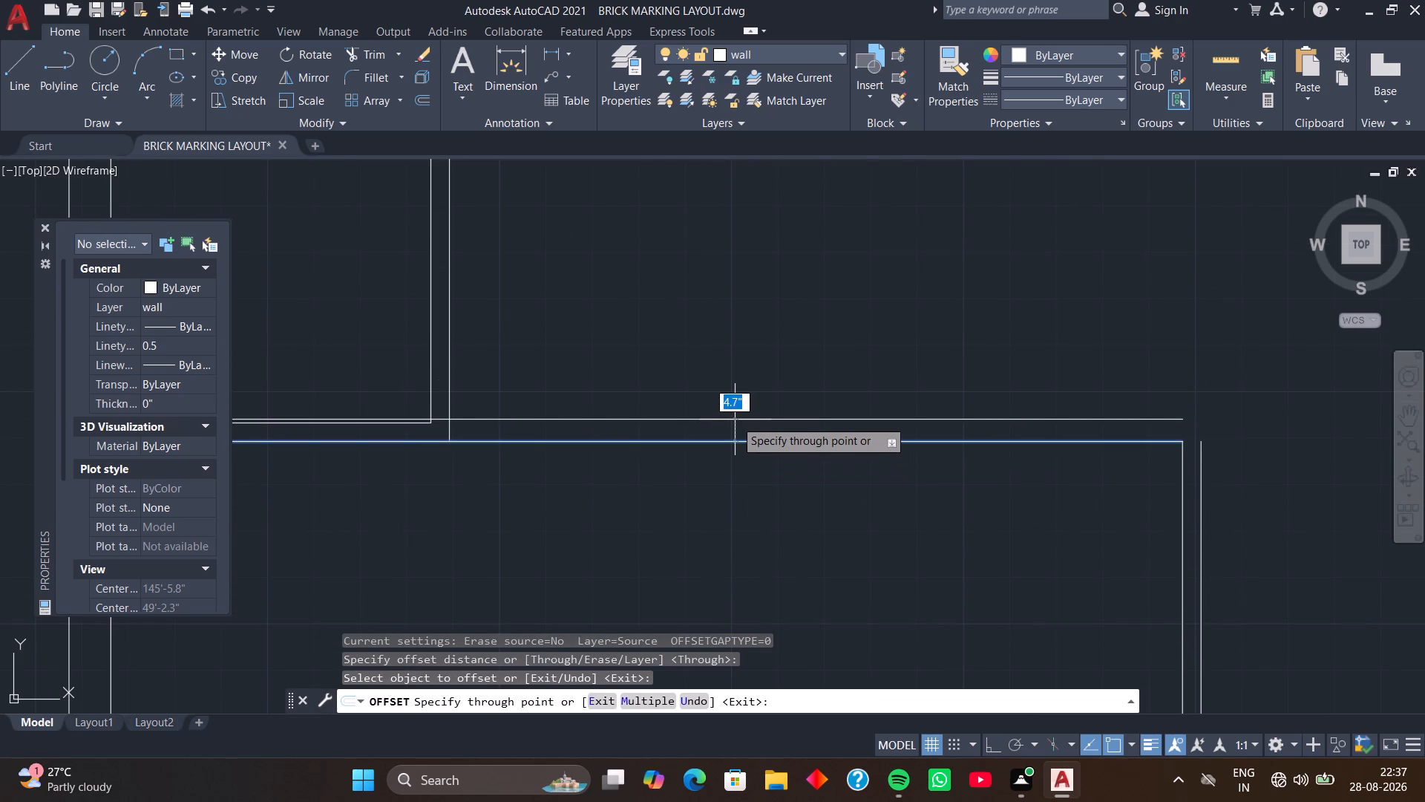
key("4")
key("Return")
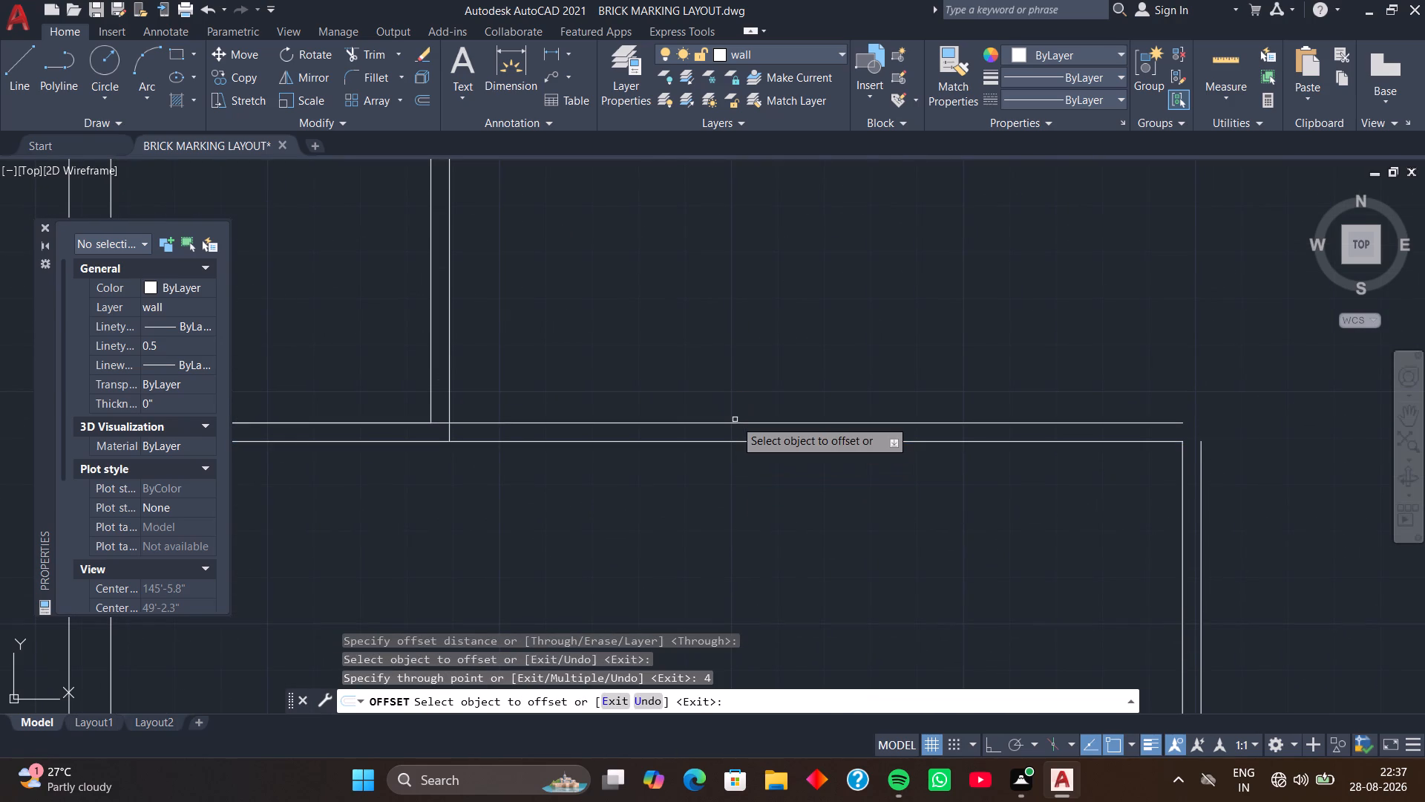
Draw a line from the bottom room's upper-right inner corner 5' left along the top wall and across its thickness as a door jamb.
middle_click_drag(1003, 488, 839, 465)
key("space")
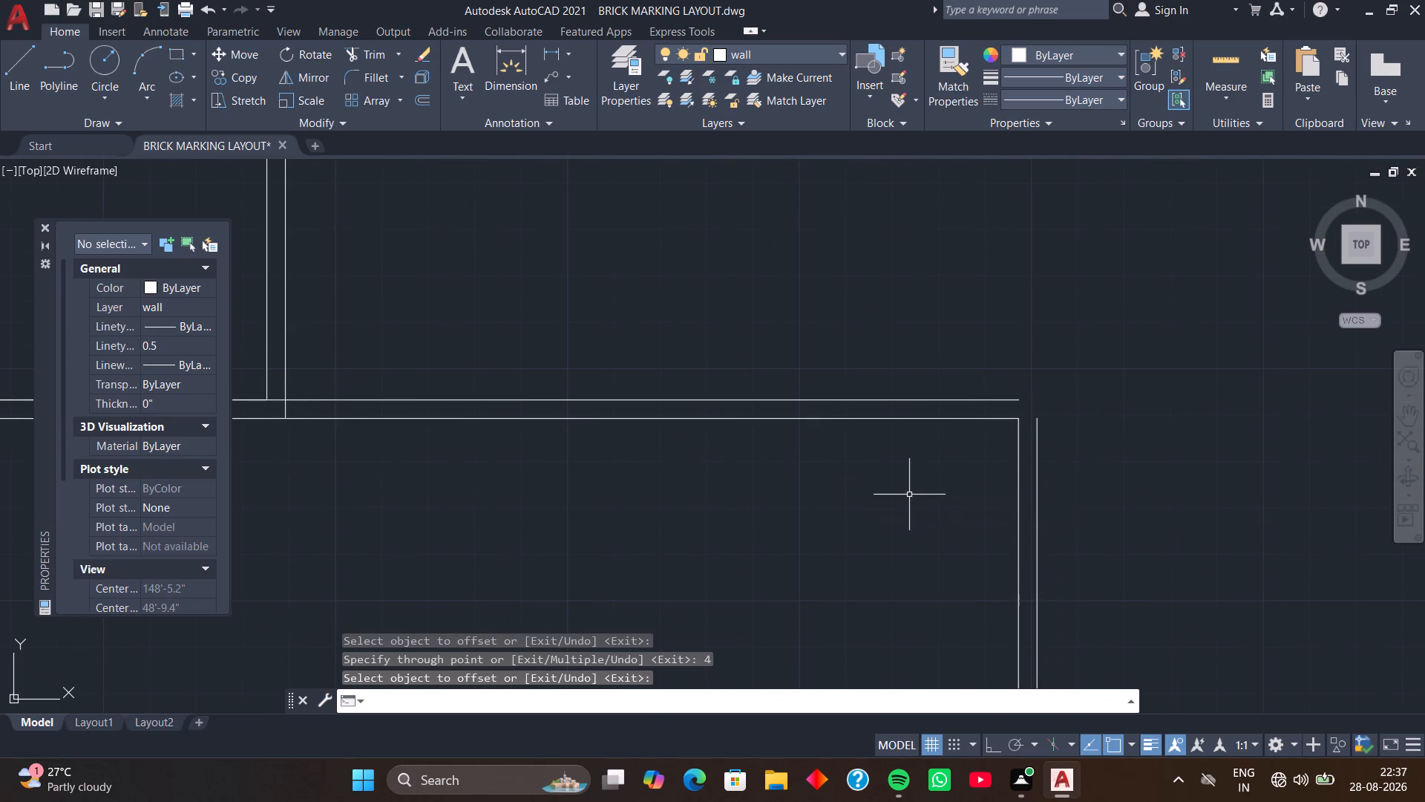
type("L")
key("space")
left_click(1017, 421)
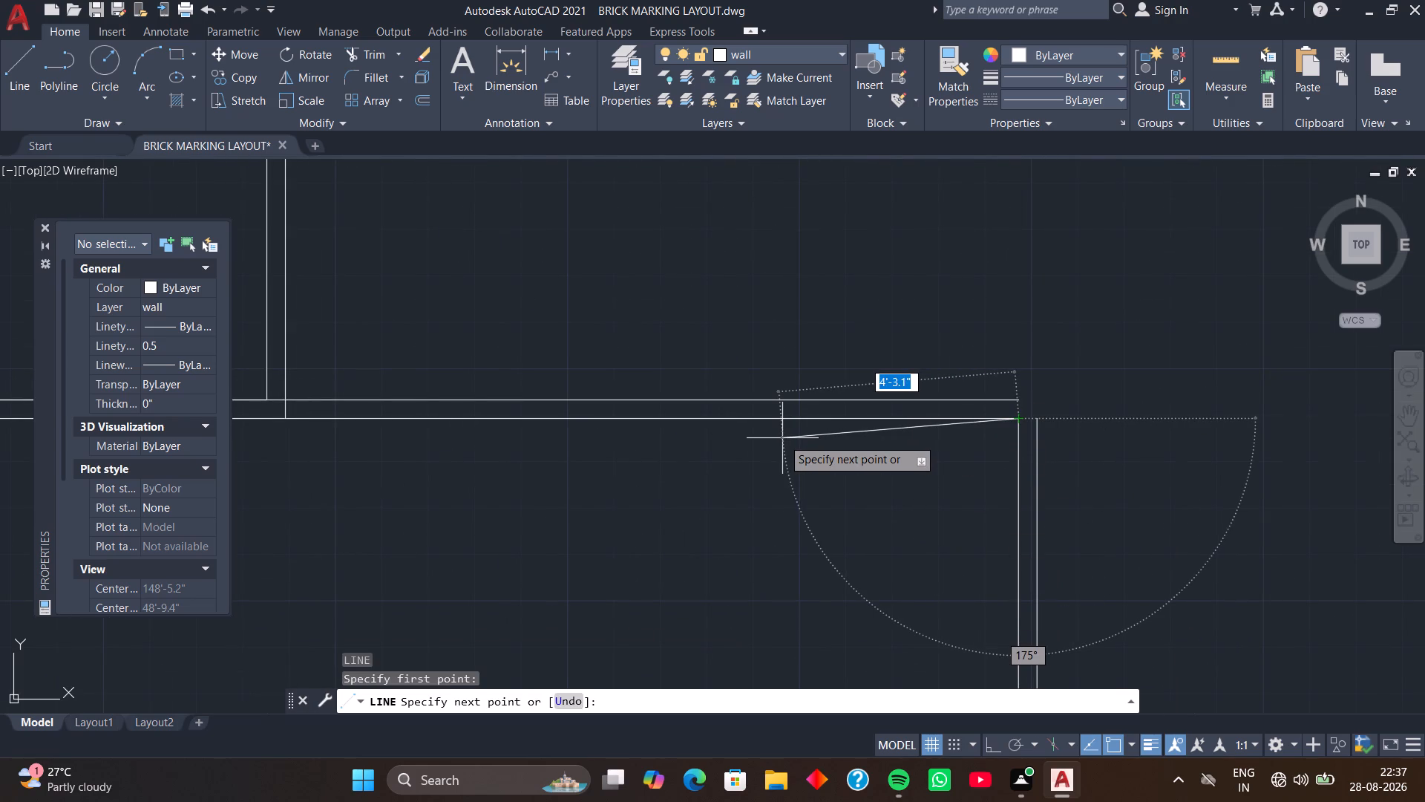
key("F8")
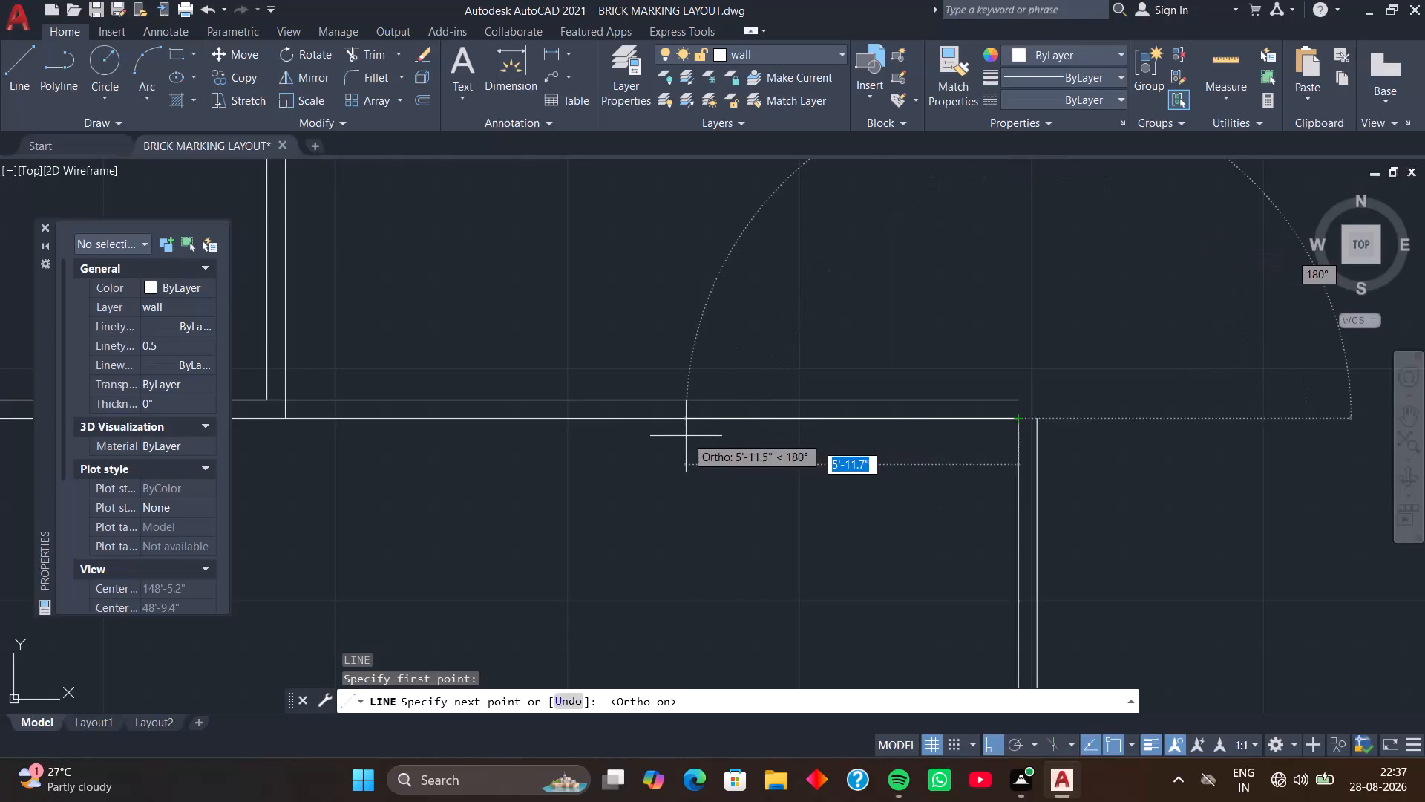
type("5'")
key("Return")
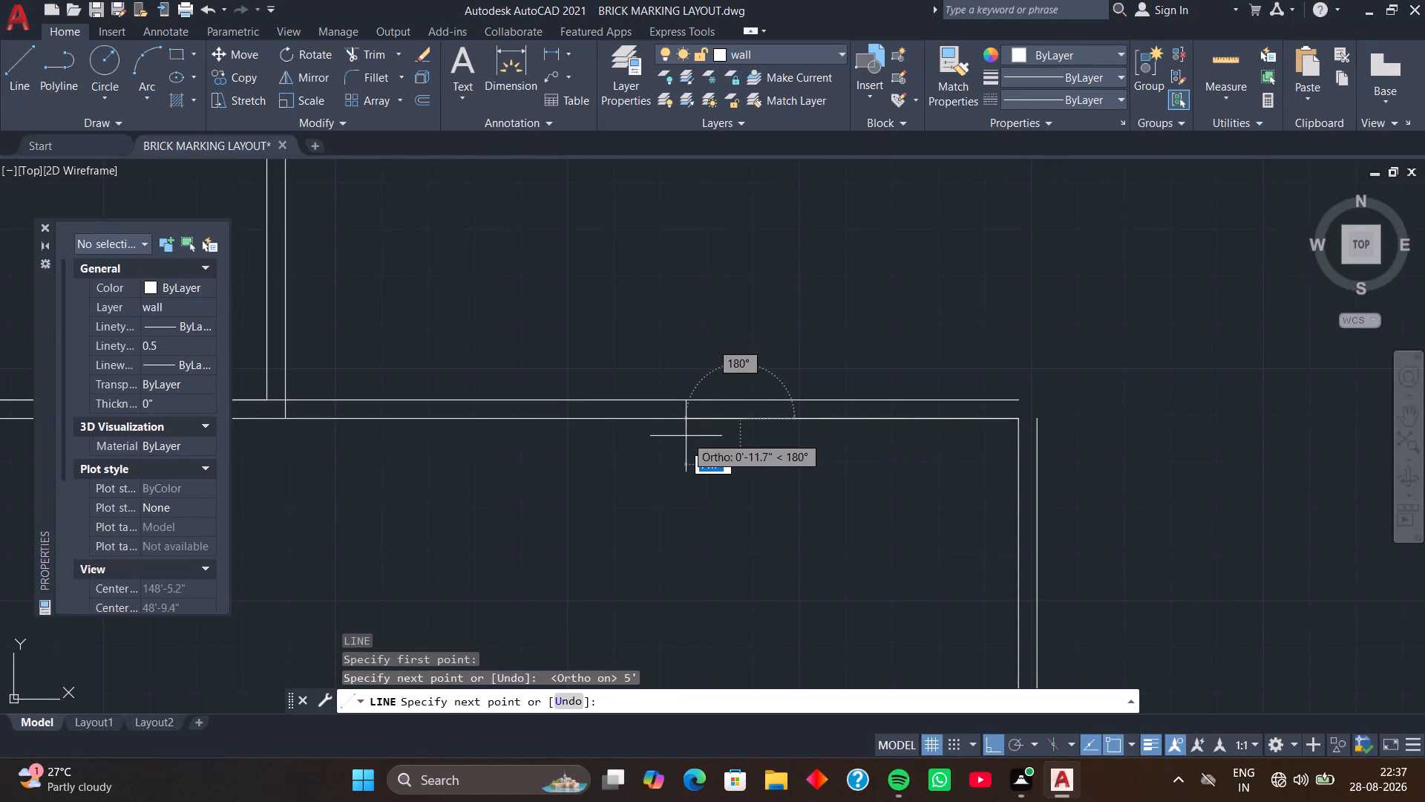
left_click(744, 397)
key("b")
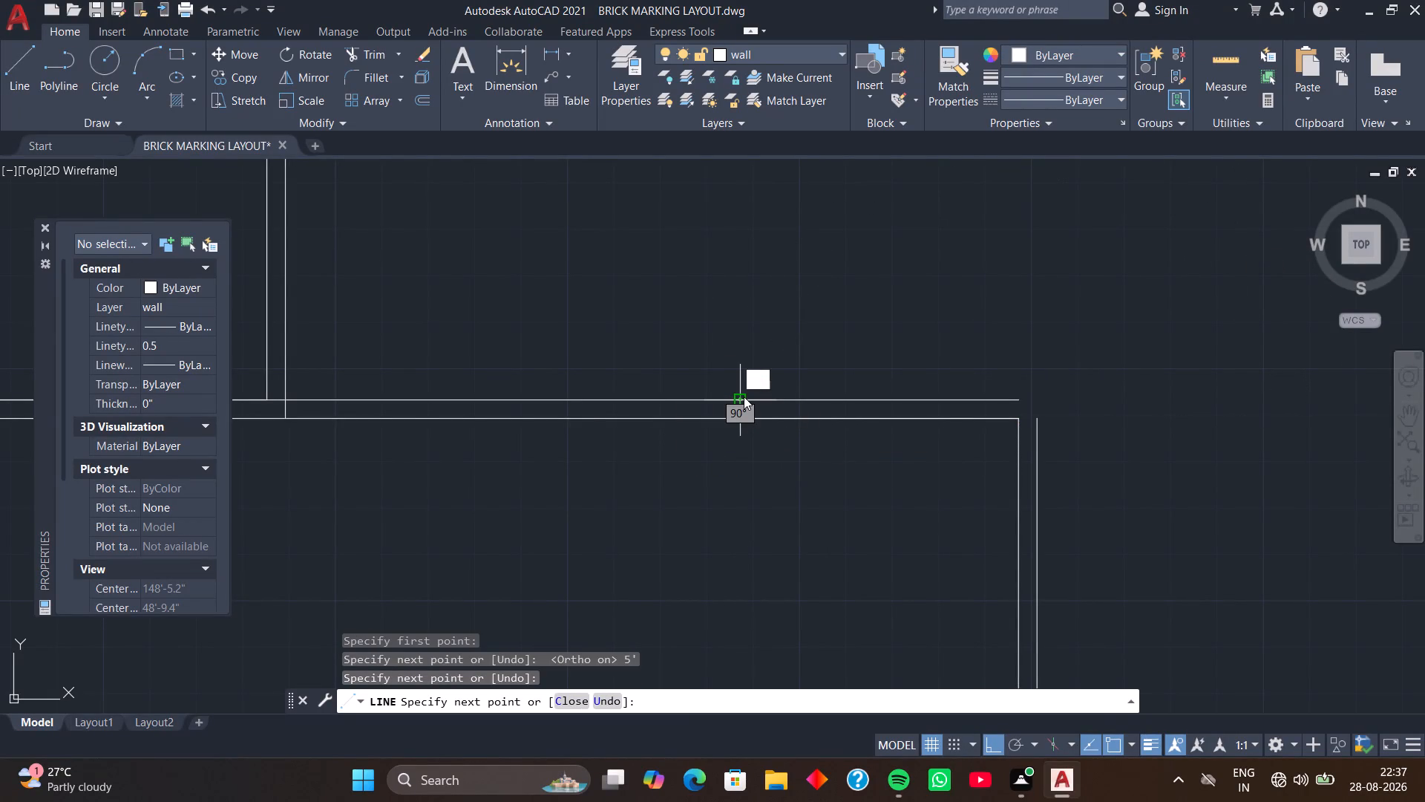
key("BackSpace")
key("space")
key("Escape")
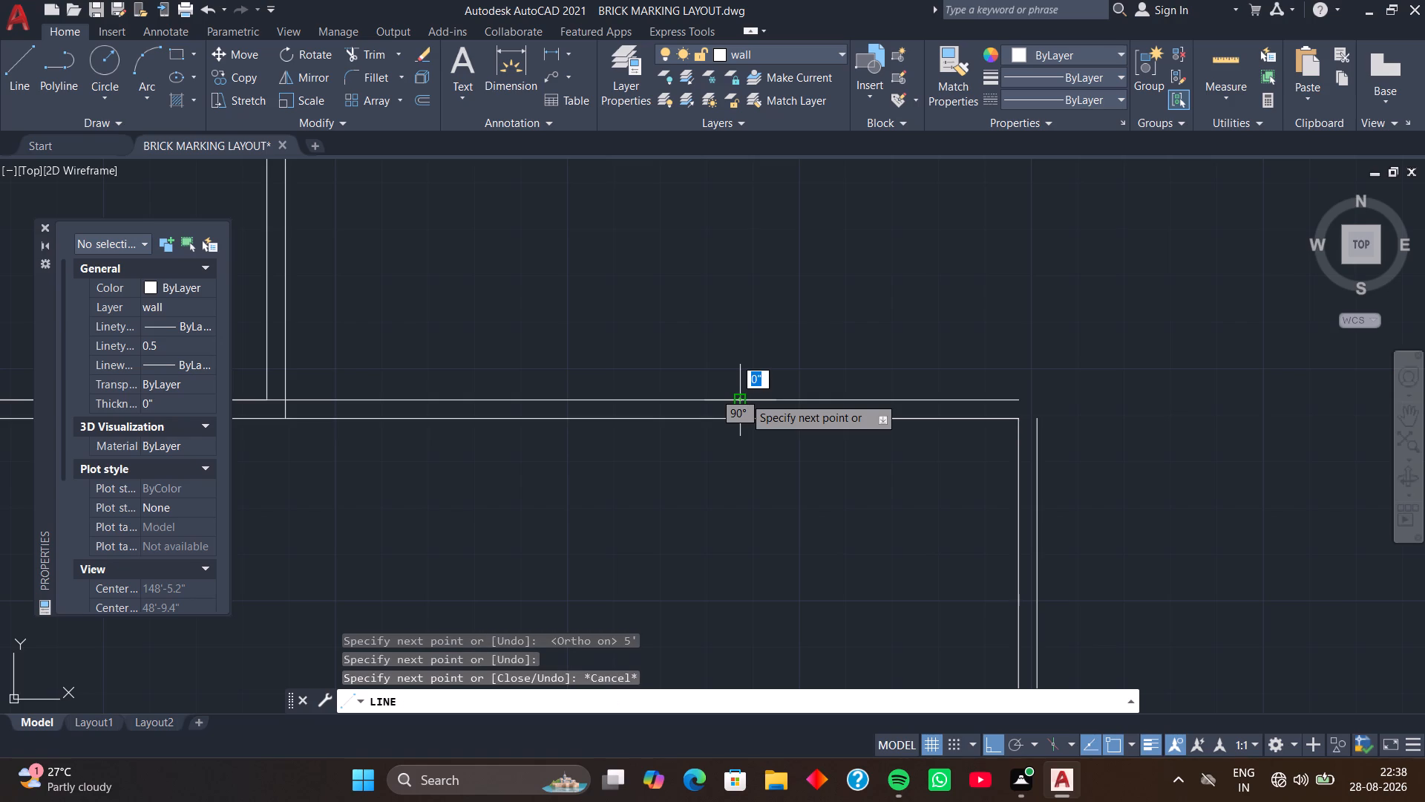
key("space")
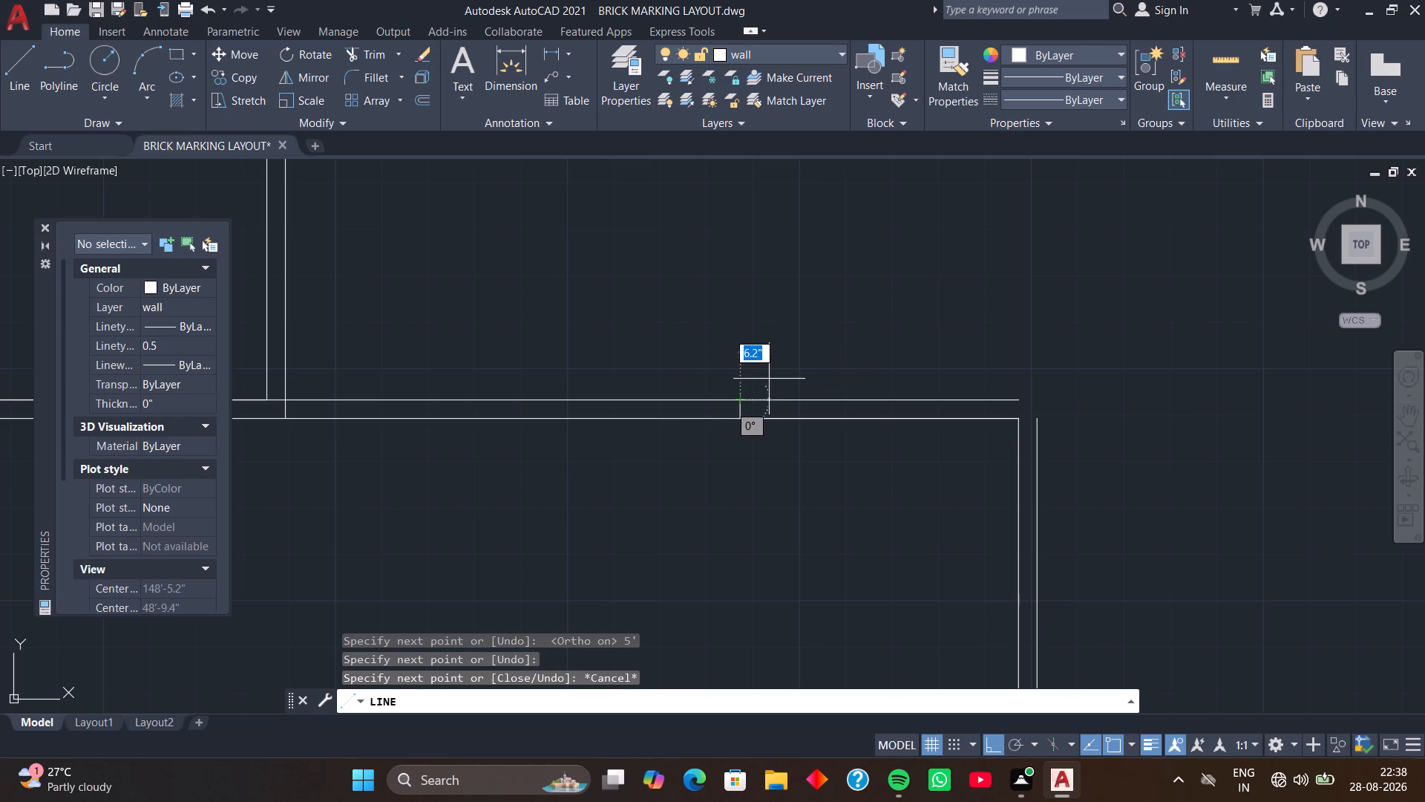
Copy the door jamb line 3' to the left along the bottom room's top wall.
middle_click_drag(705, 450, 722, 409)
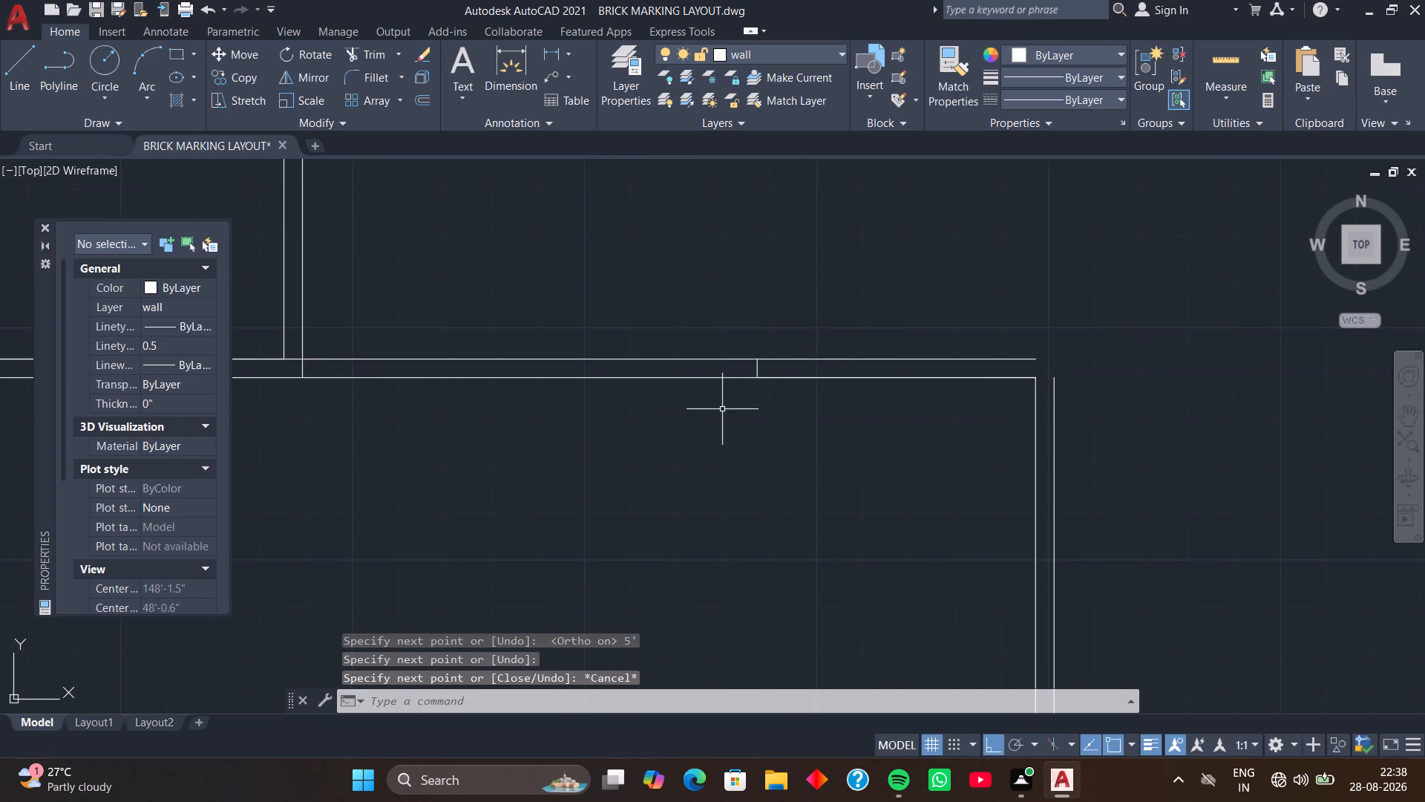
scroll(762, 379, "up", 2)
left_click(743, 354)
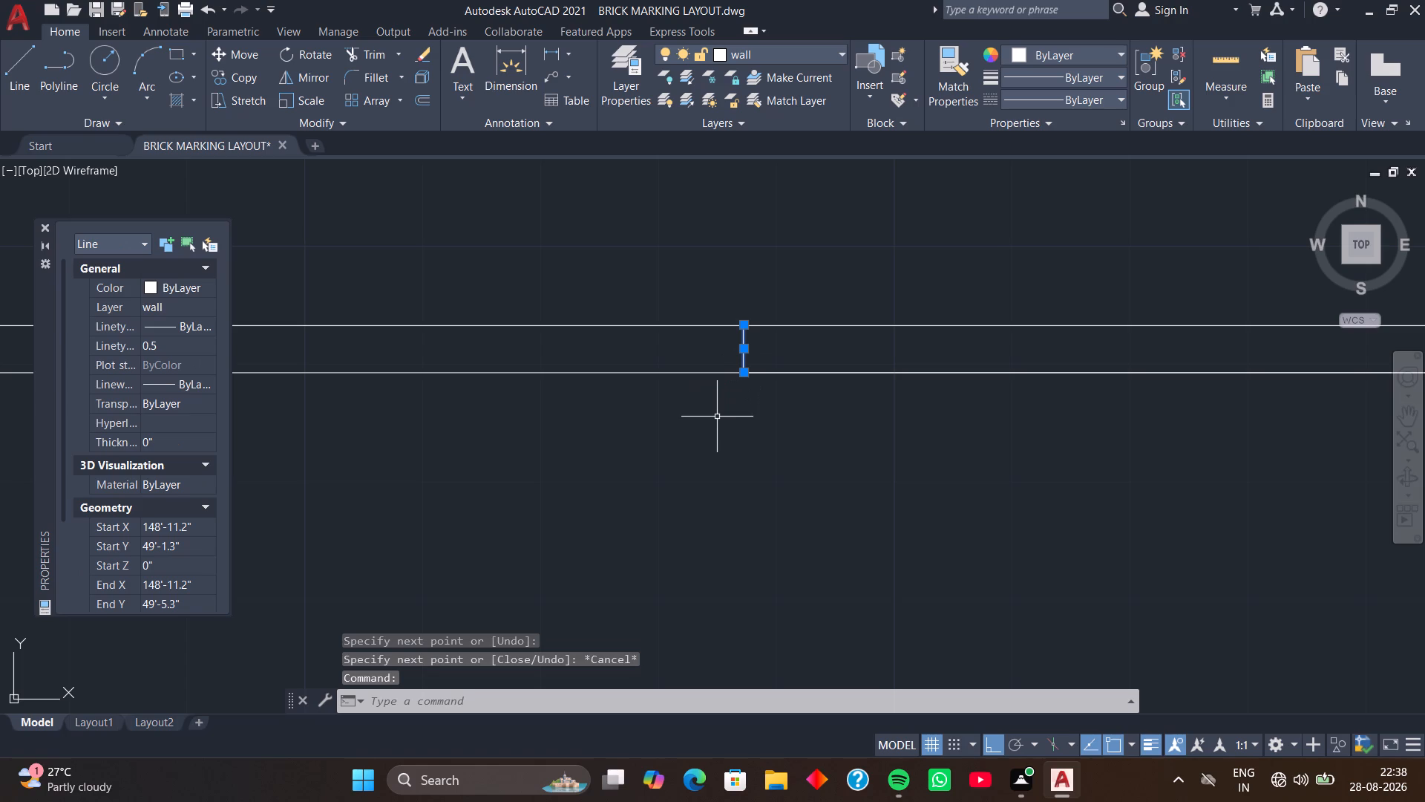
key("c")
key("o")
key("space")
left_click(741, 373)
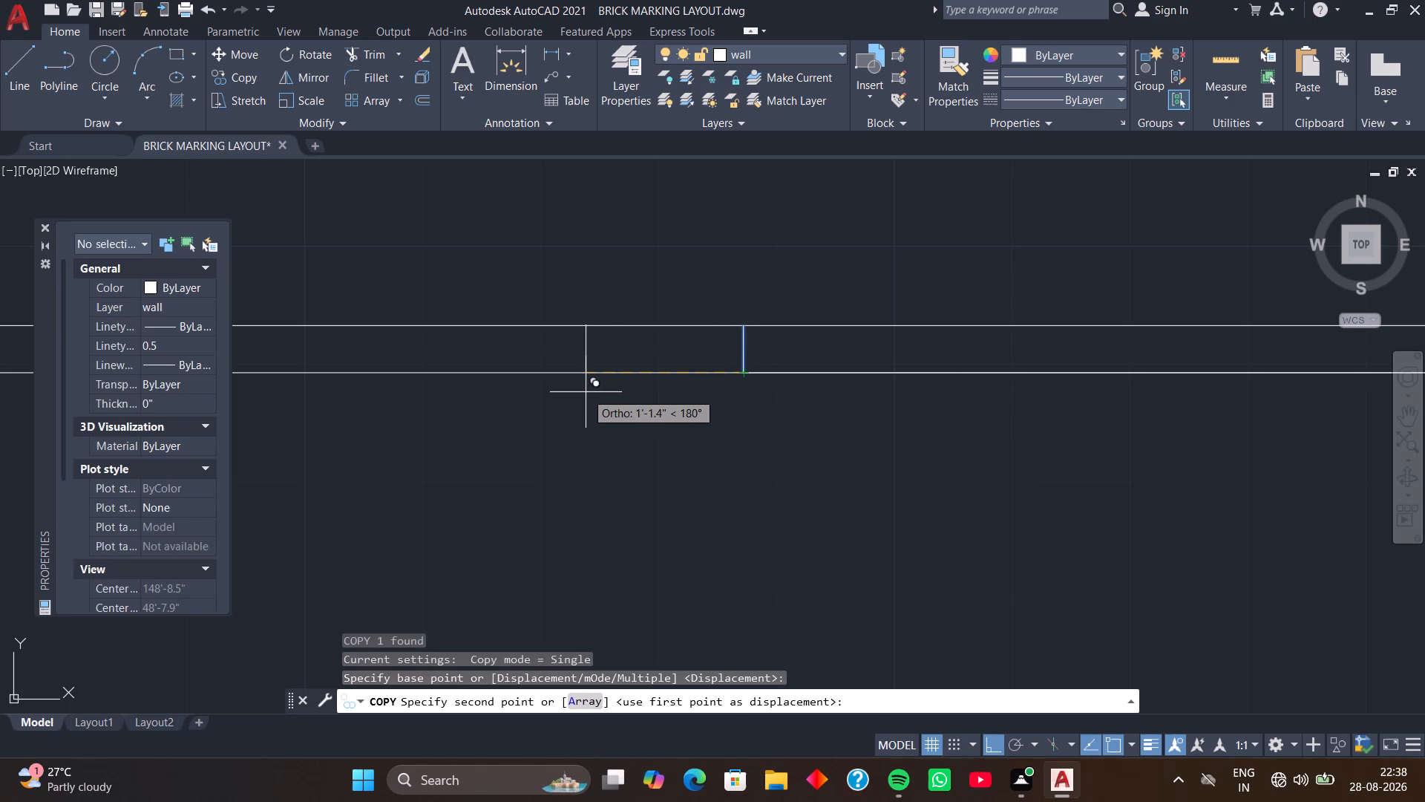
type("3'")
key("Return")
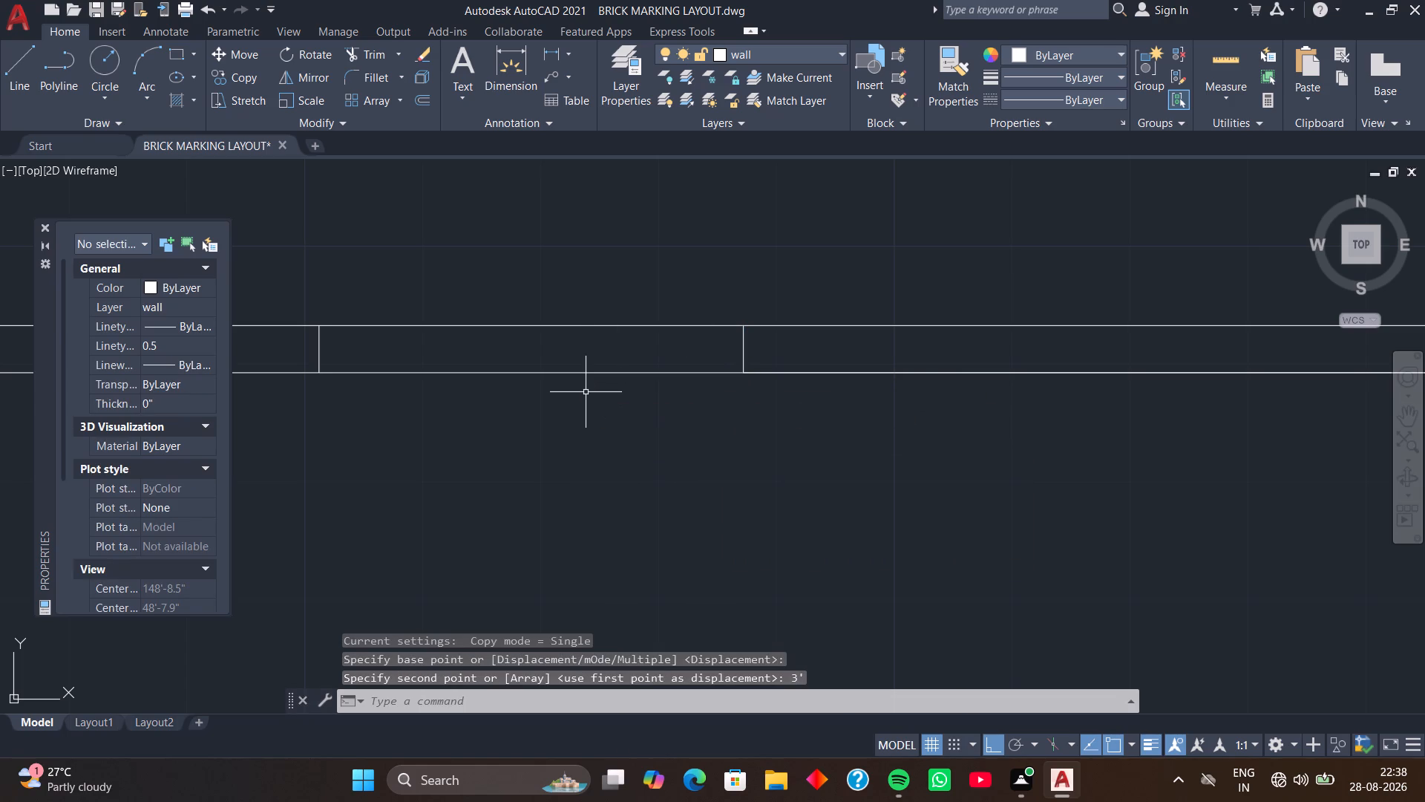
Trim the top wall lines between the two jambs to open the doorway, plus the upper wall line right of the right jamb.
type("TR")
key("space")
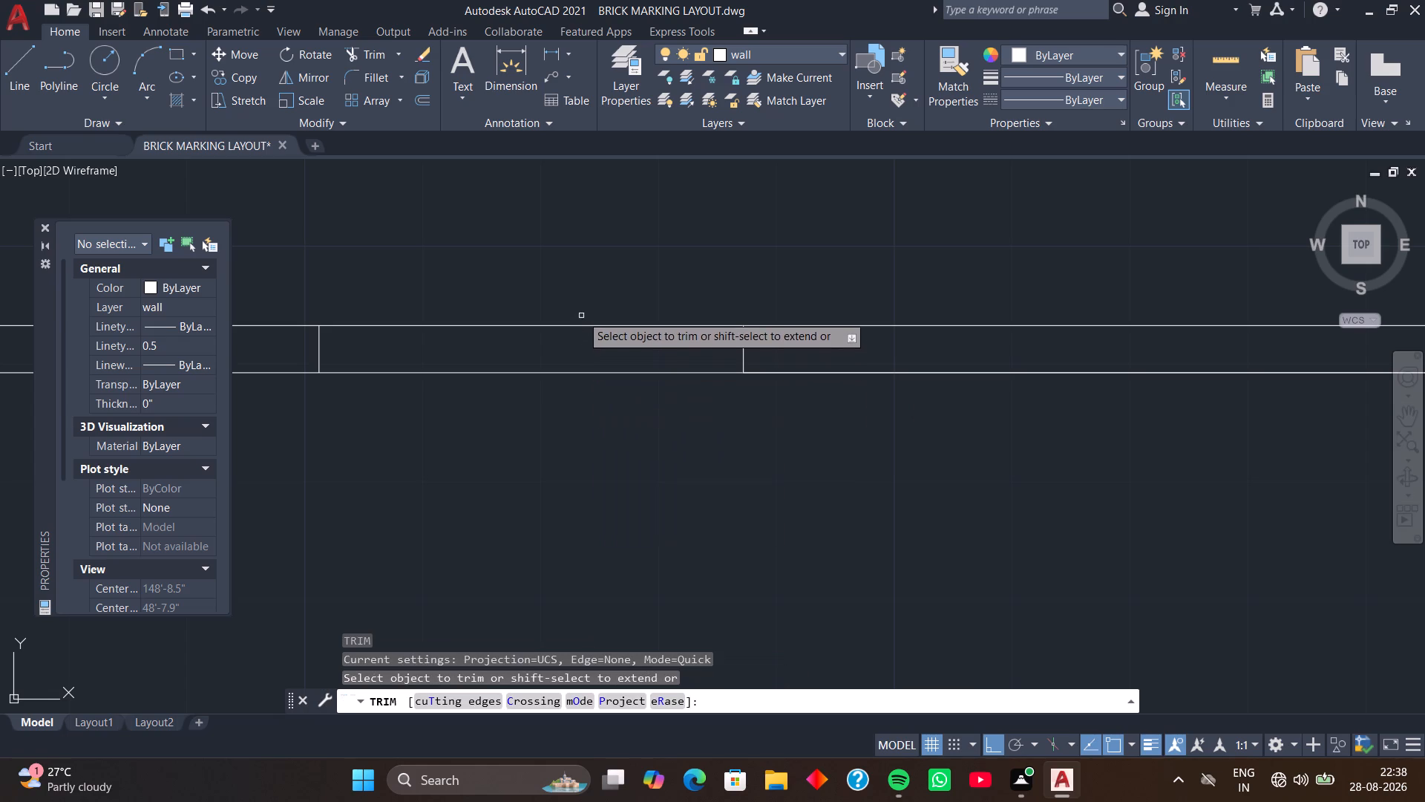
left_click_drag(581, 300, 579, 432)
scroll(579, 432, "down", 2)
middle_click_drag(591, 487, 568, 449)
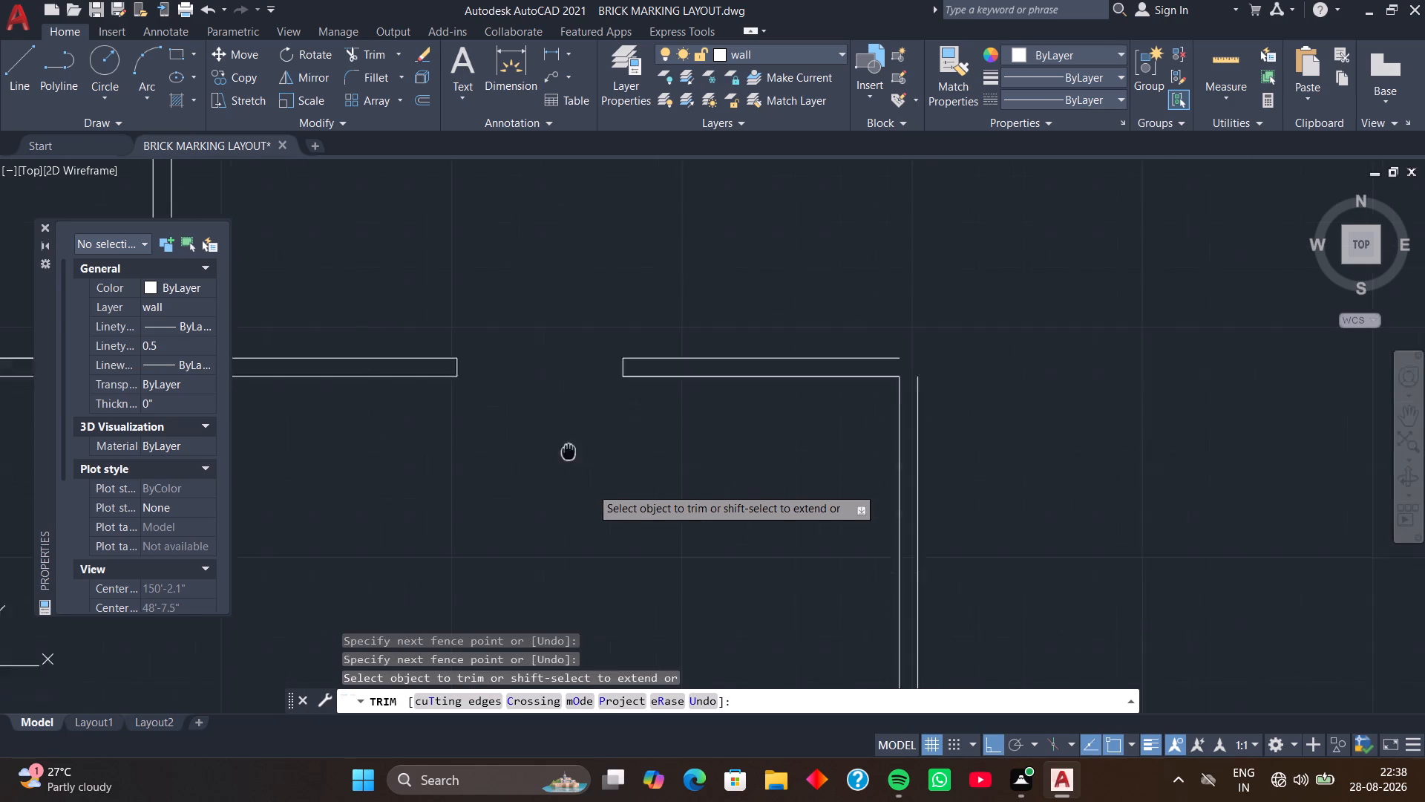
middle_click_drag(568, 449, 548, 394)
left_click(677, 297)
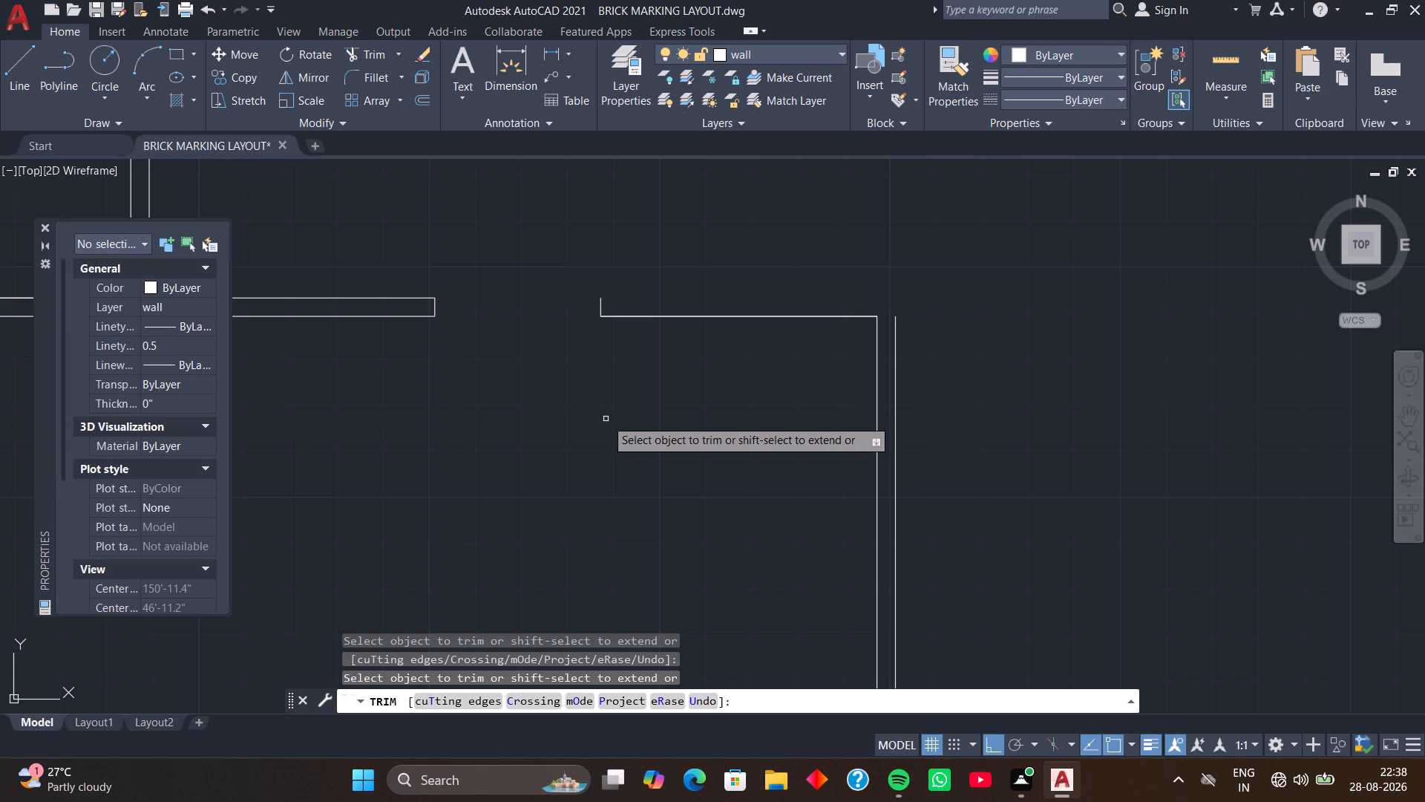
key("space")
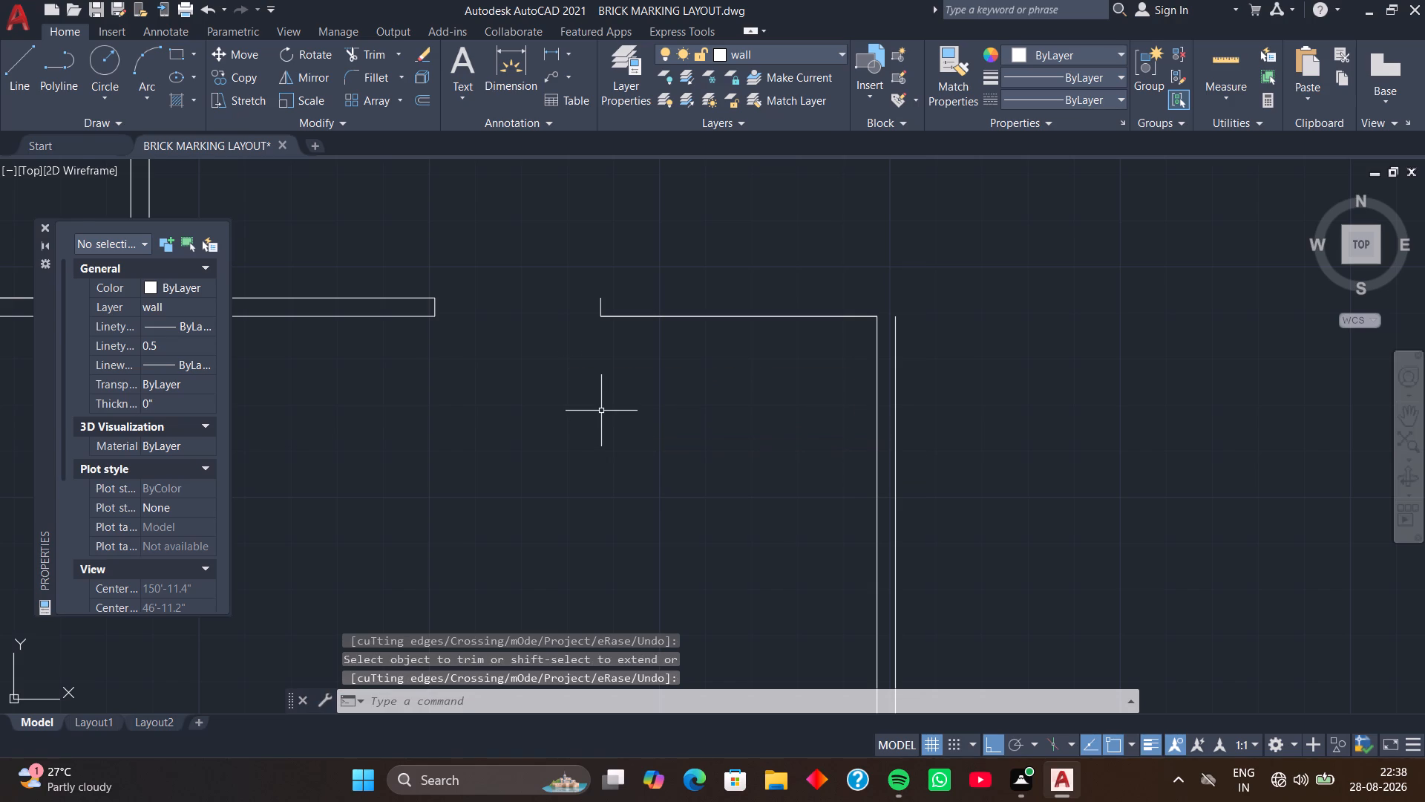
Trim the vertical wall line segments across both ends of the two lower cross partitions in the left room column.
scroll(601, 411, "down", 2)
middle_click_drag(595, 455, 699, 452)
middle_click_drag(616, 283, 645, 385)
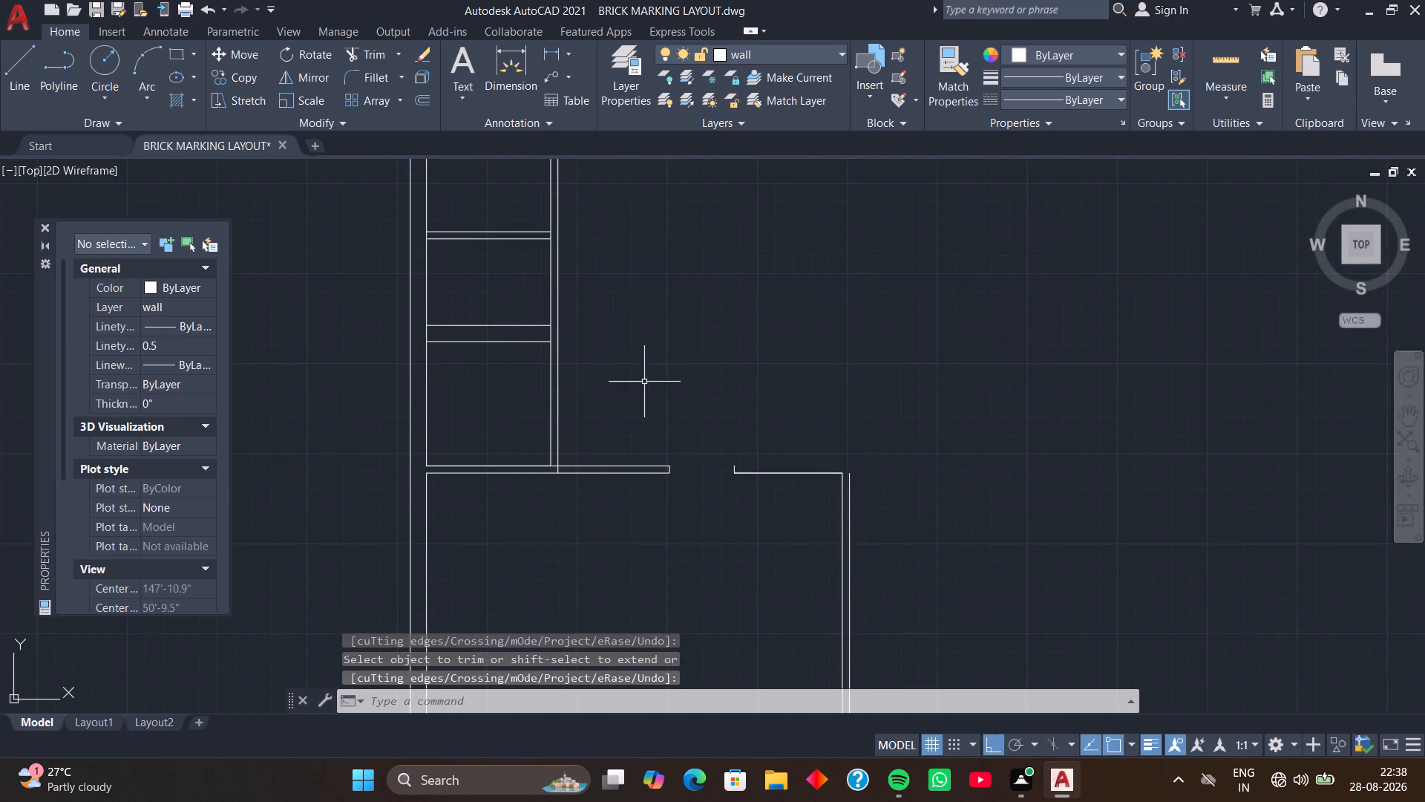
scroll(633, 348, "down", 1)
middle_click_drag(629, 320, 654, 431)
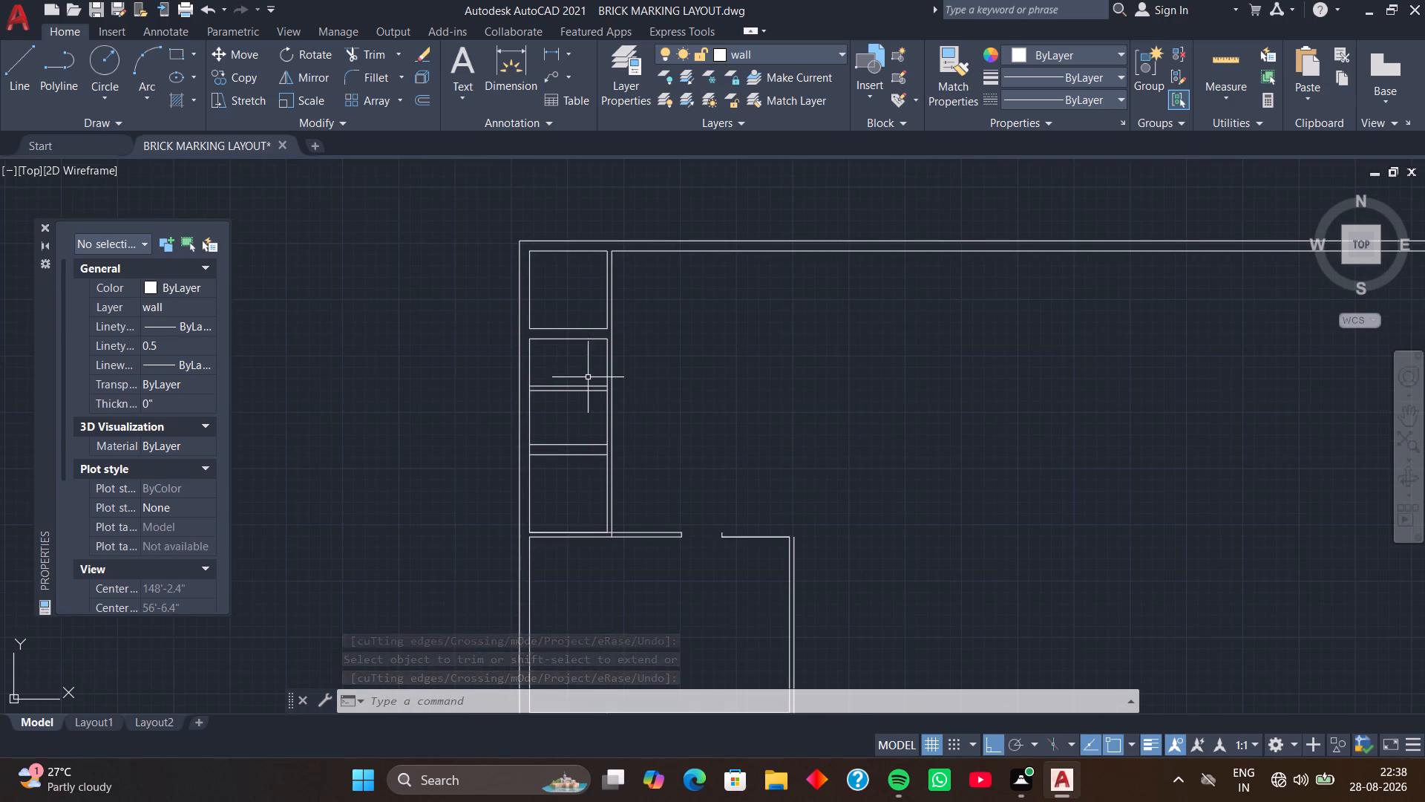
scroll(588, 377, "up", 2)
middle_click_drag(580, 382, 580, 324)
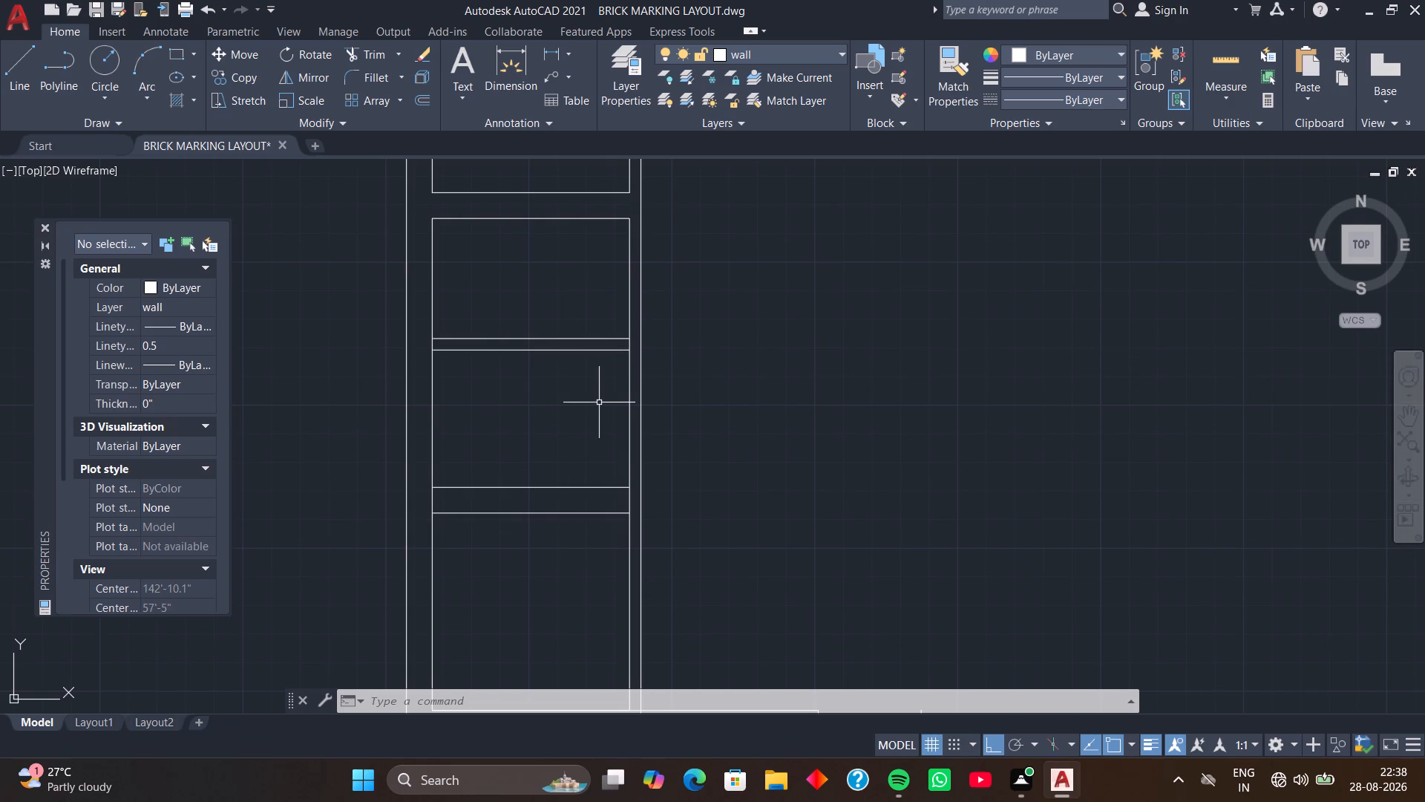
type("TR")
key("space")
scroll(428, 345, "up", 3)
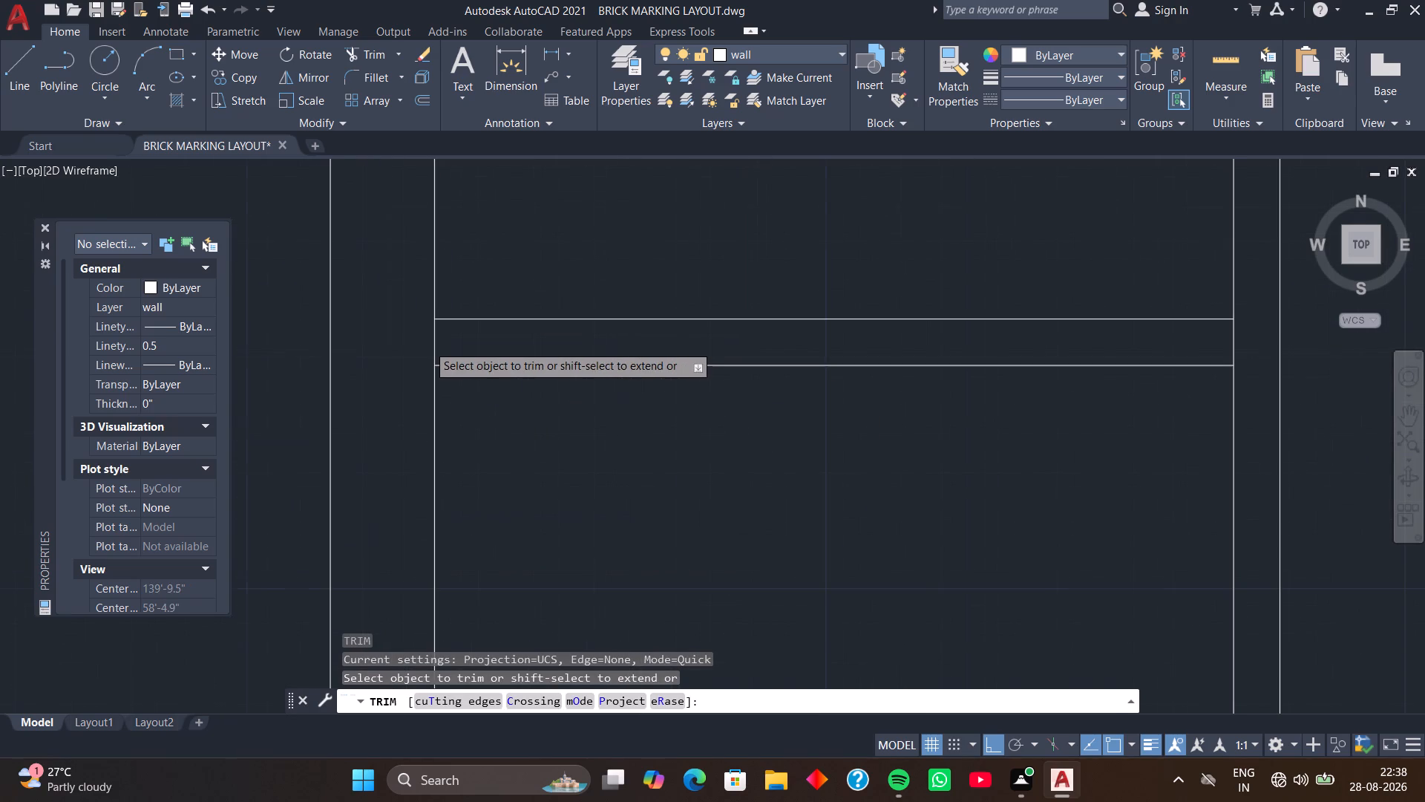
left_click(435, 347)
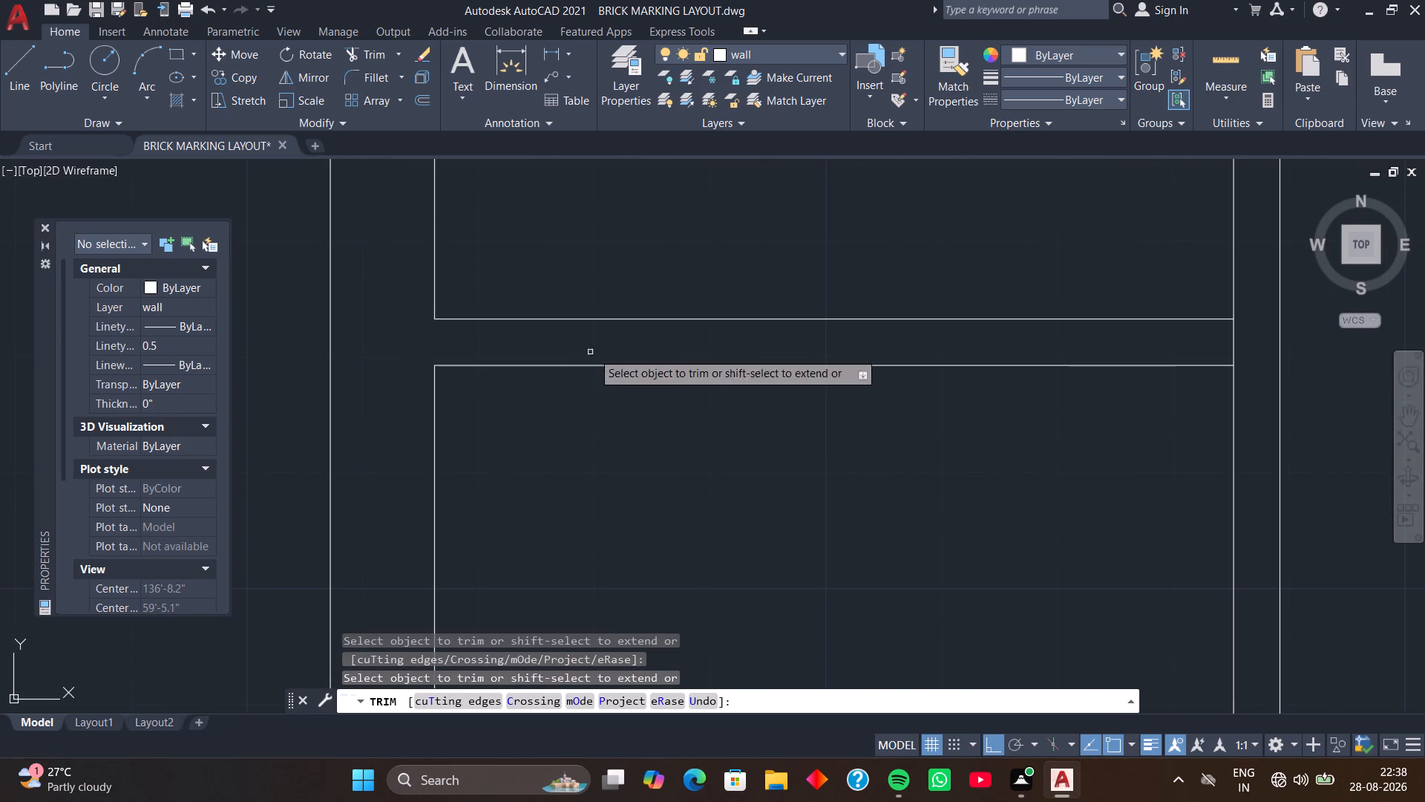
middle_click_drag(698, 356, 371, 341)
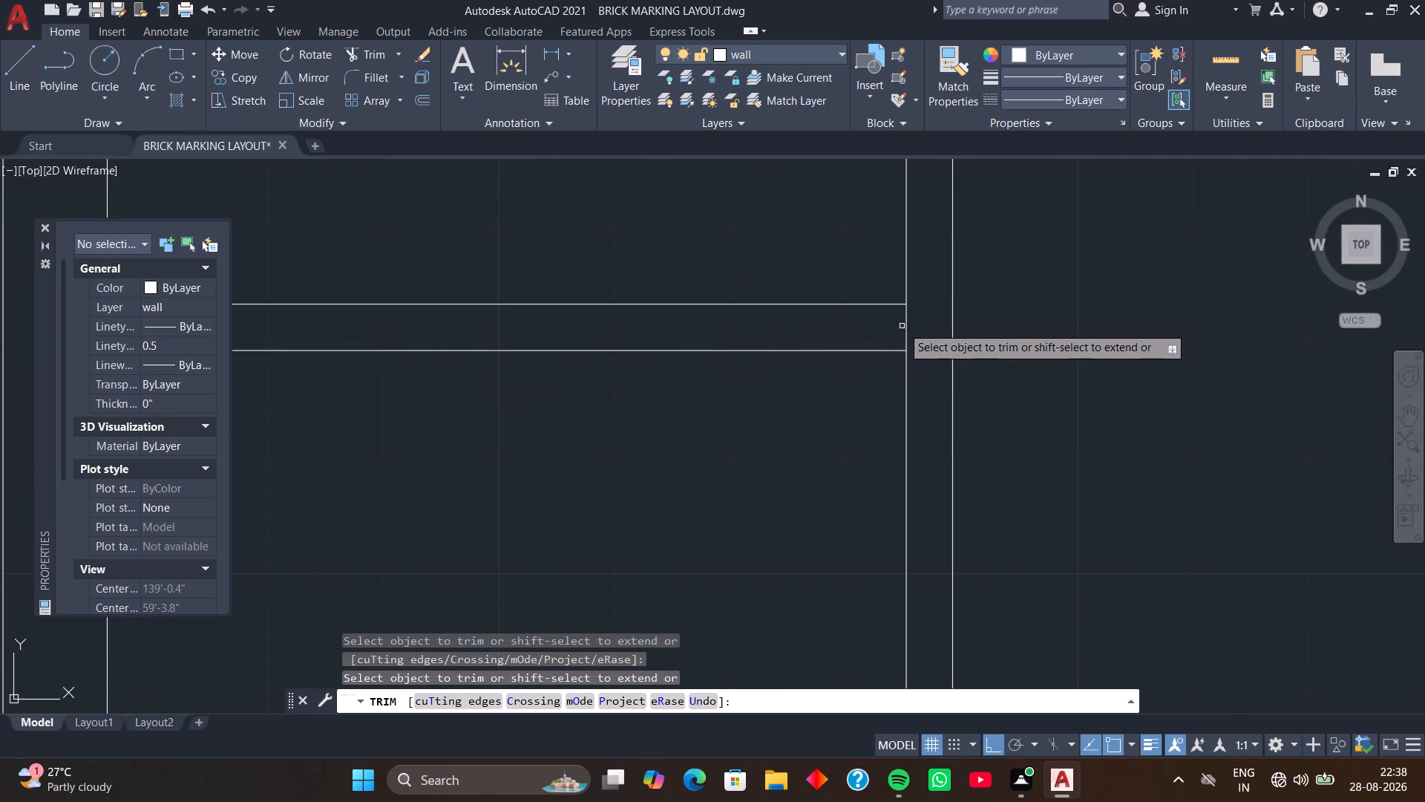
left_click(910, 327)
left_click(904, 327)
scroll(882, 346, "down", 3)
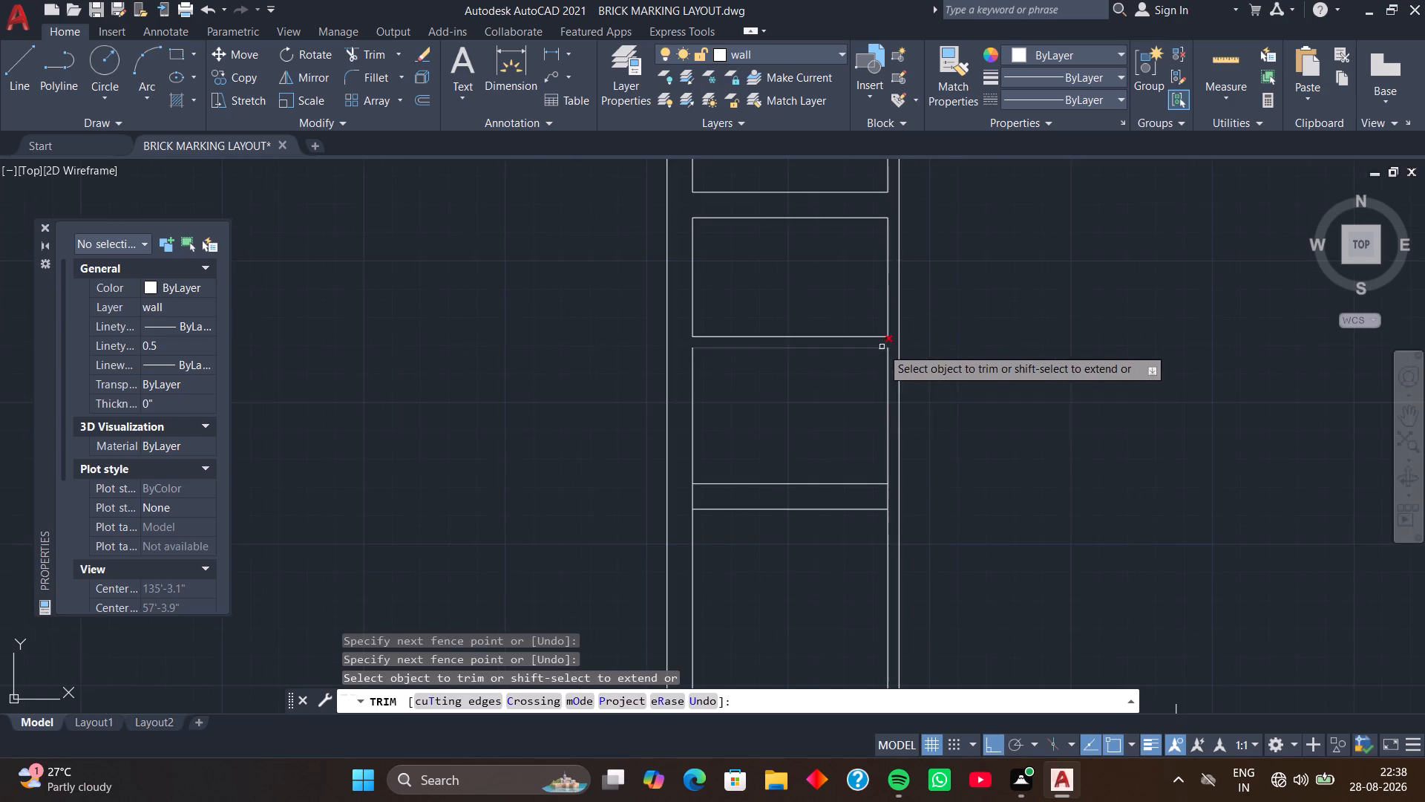
middle_click_drag(856, 410, 833, 268)
left_click(669, 356)
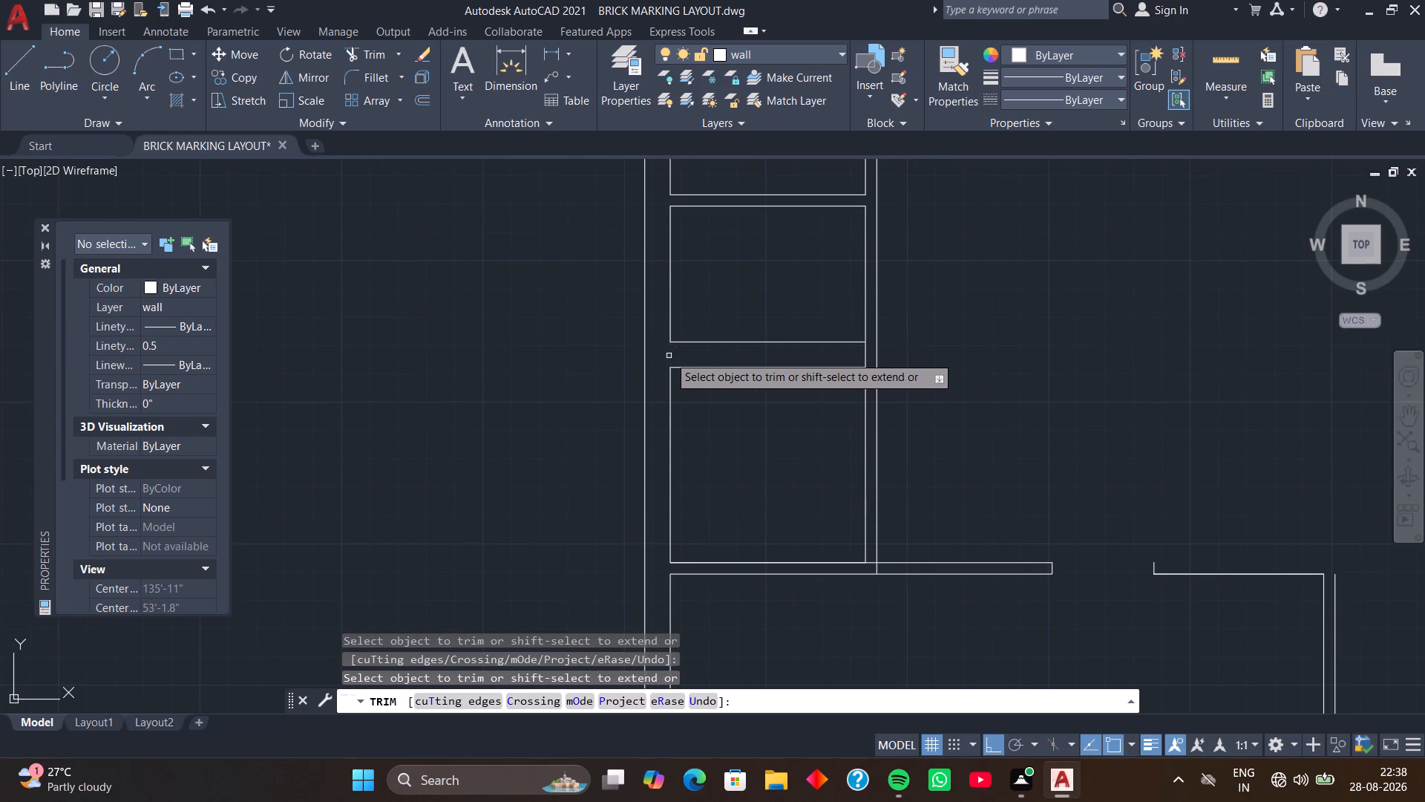
left_click(866, 356)
Trim the overlapping lines where the room column's right partition meets the bottom room's top wall.
middle_click_drag(903, 481, 893, 318)
scroll(864, 373, "up", 1)
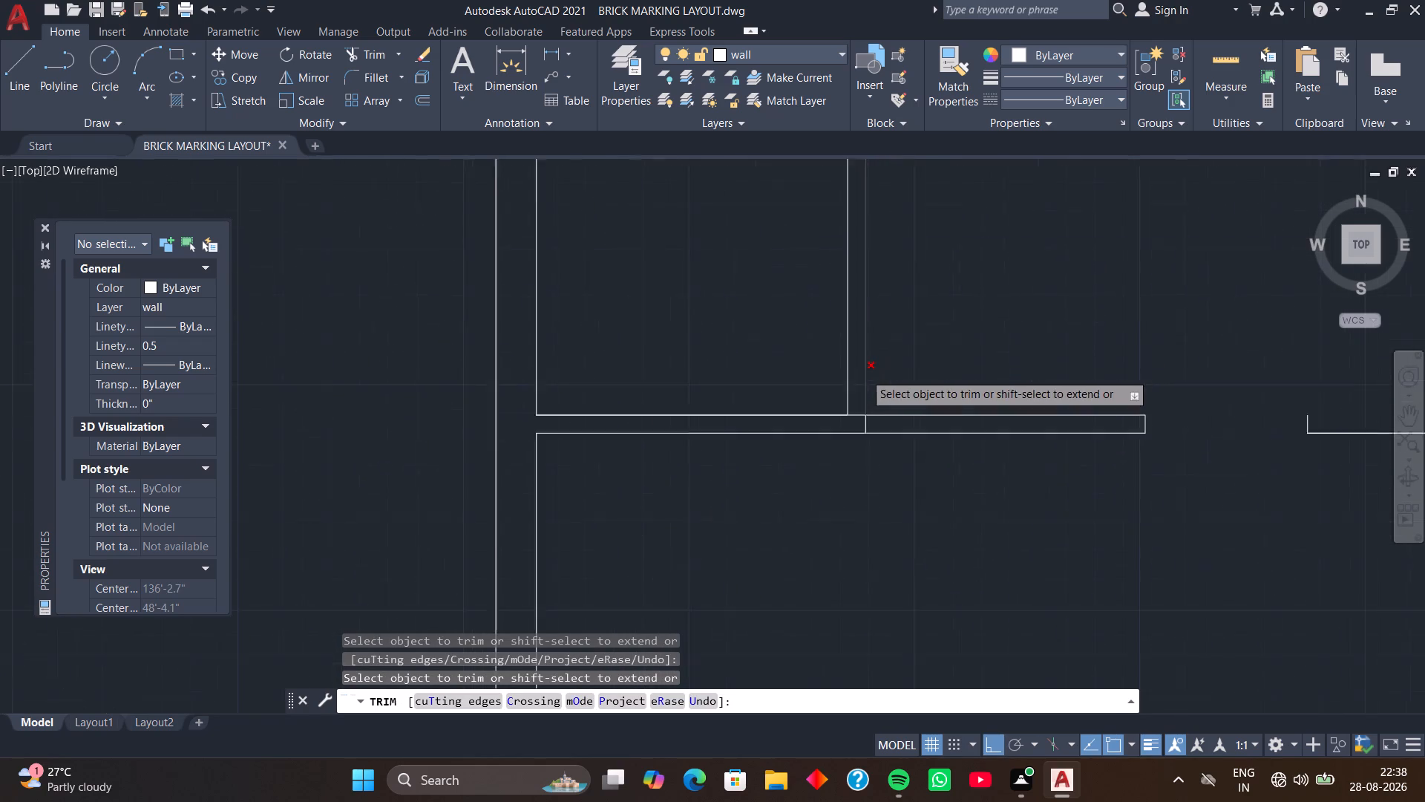
scroll(864, 373, "up", 2)
left_click(837, 480)
scroll(837, 489, "down", 1)
middle_click_drag(837, 492, 818, 359)
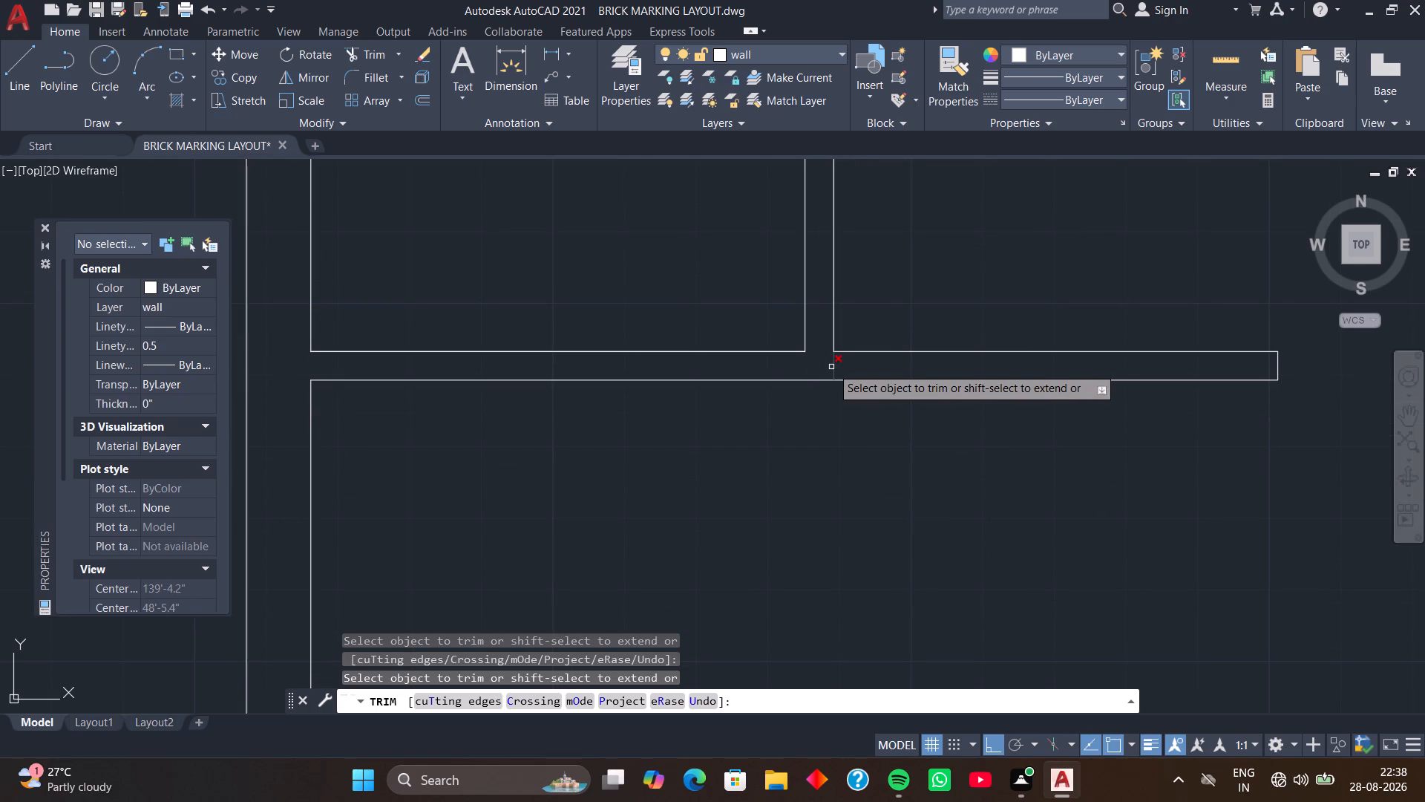
left_click(835, 367)
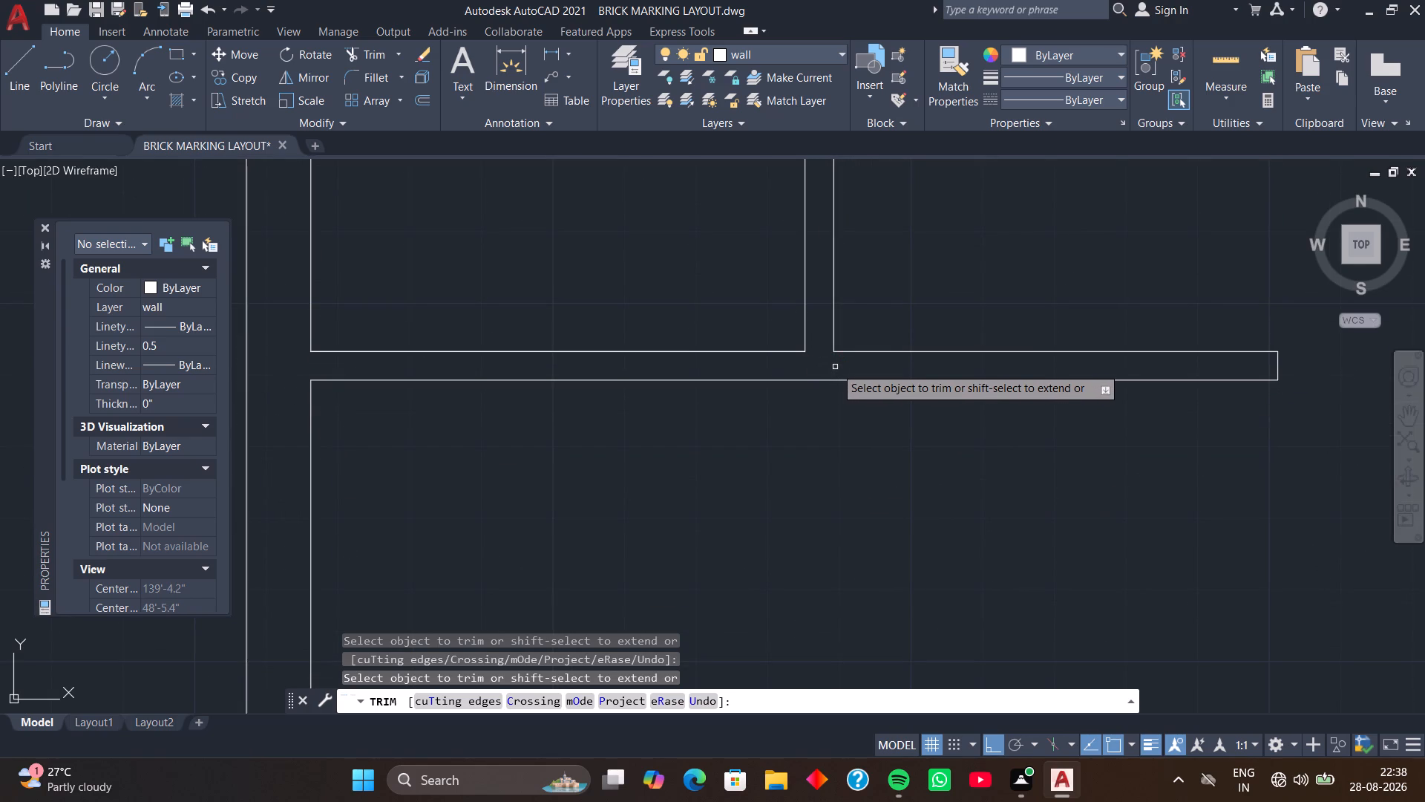
scroll(835, 367, "down", 2)
middle_click_drag(861, 435, 854, 423)
scroll(854, 423, "down", 1)
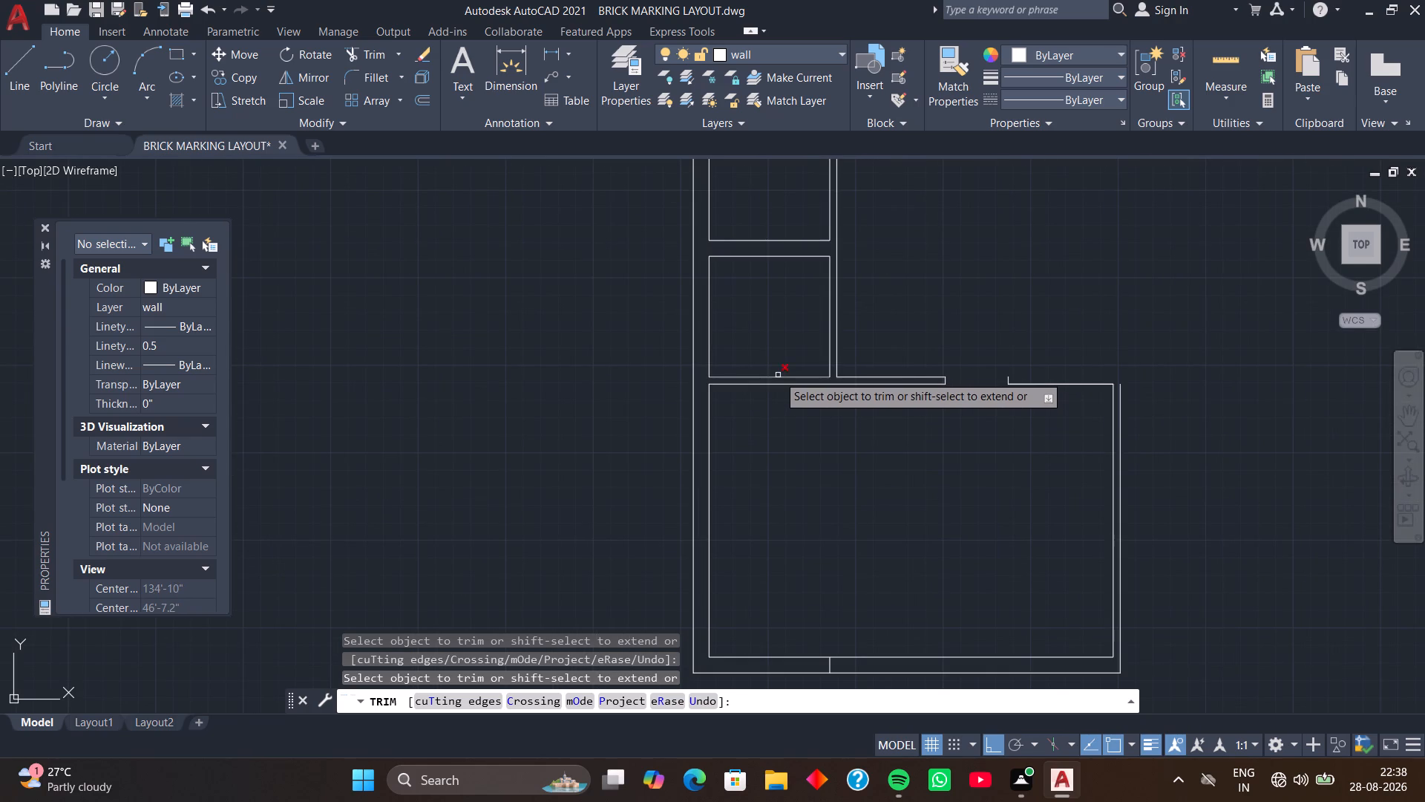
left_click(778, 375)
scroll(793, 449, "down", 2)
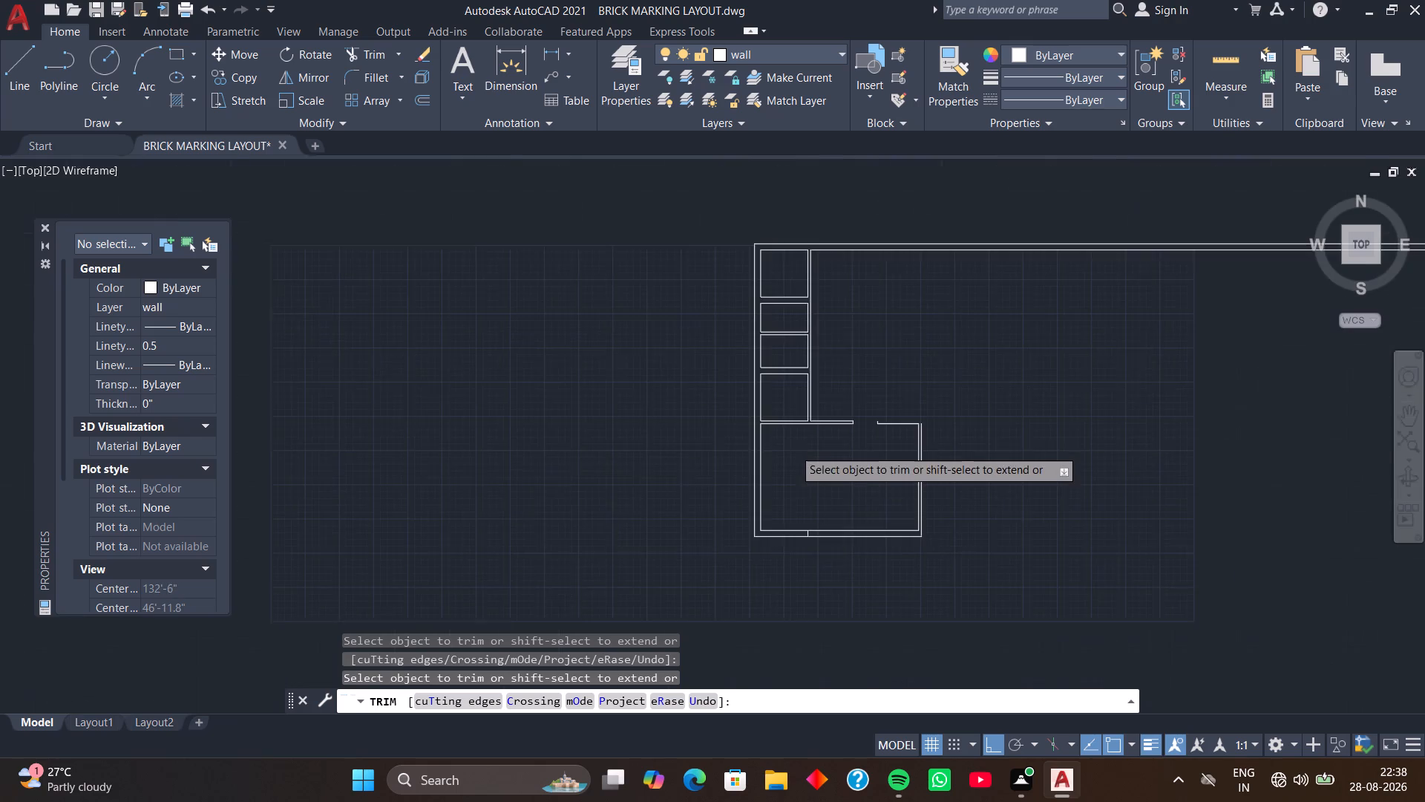
middle_click_drag(799, 443, 722, 439)
middle_click_drag(801, 480, 772, 445)
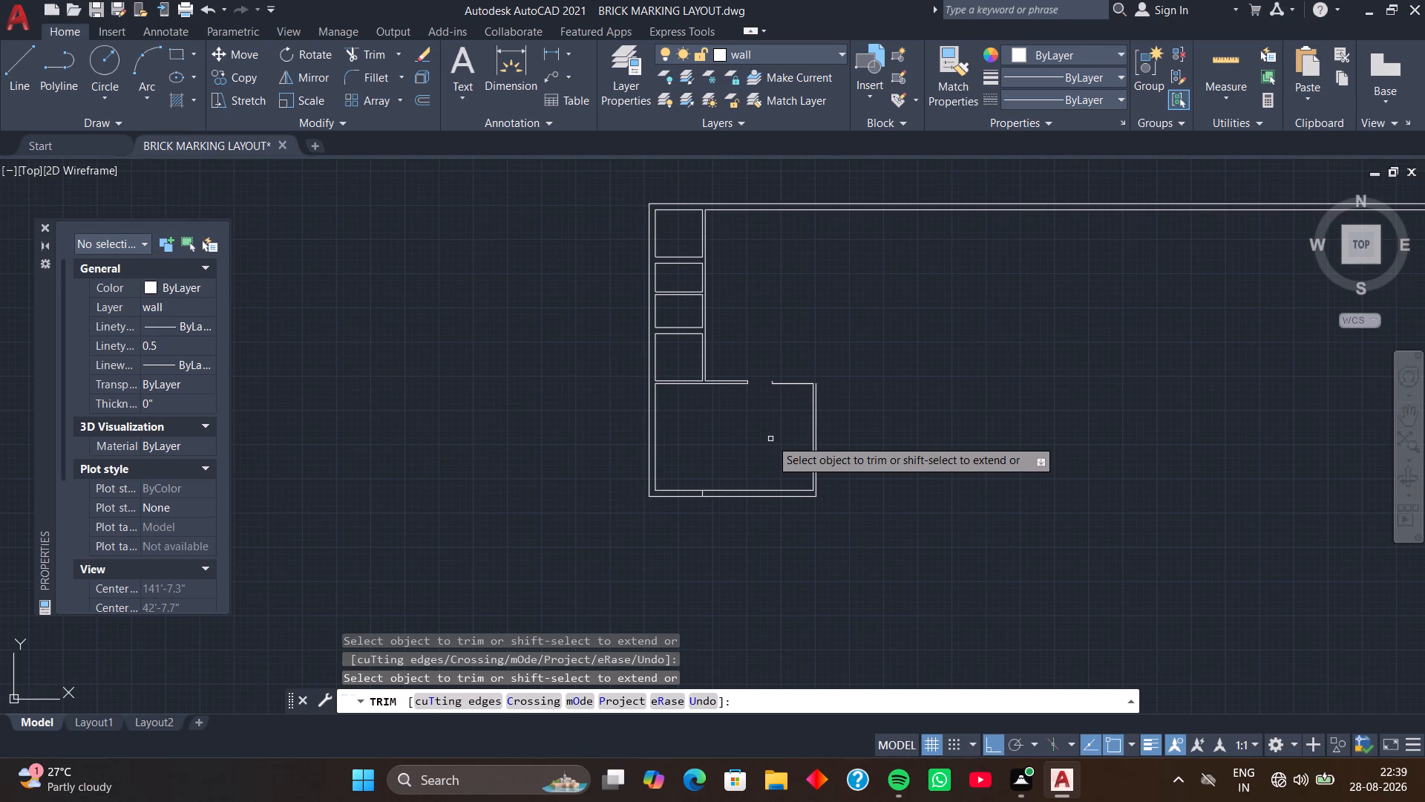
key("space")
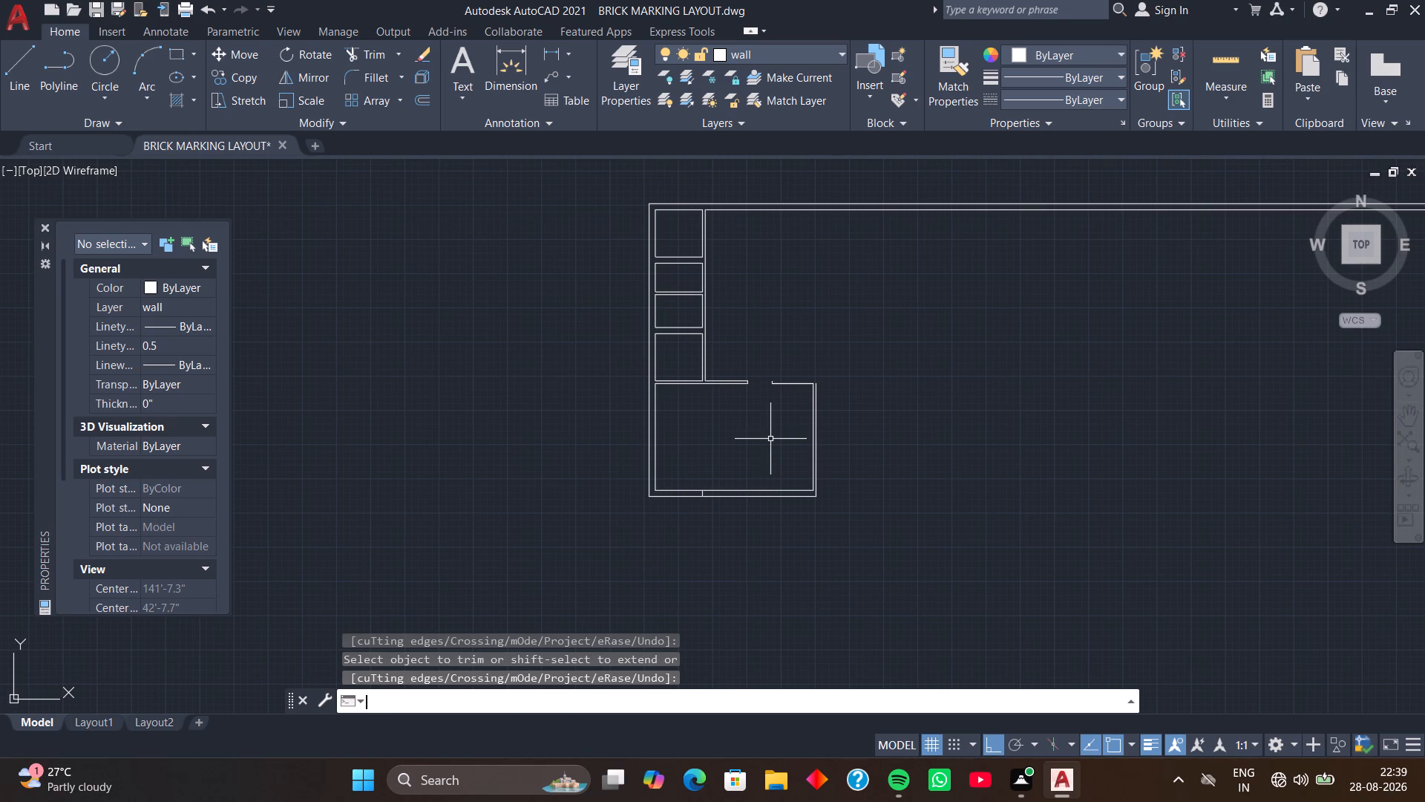
Offset the outer line of the room column's right partition 13'11" to the right.
type("O")
key("space")
key("space")
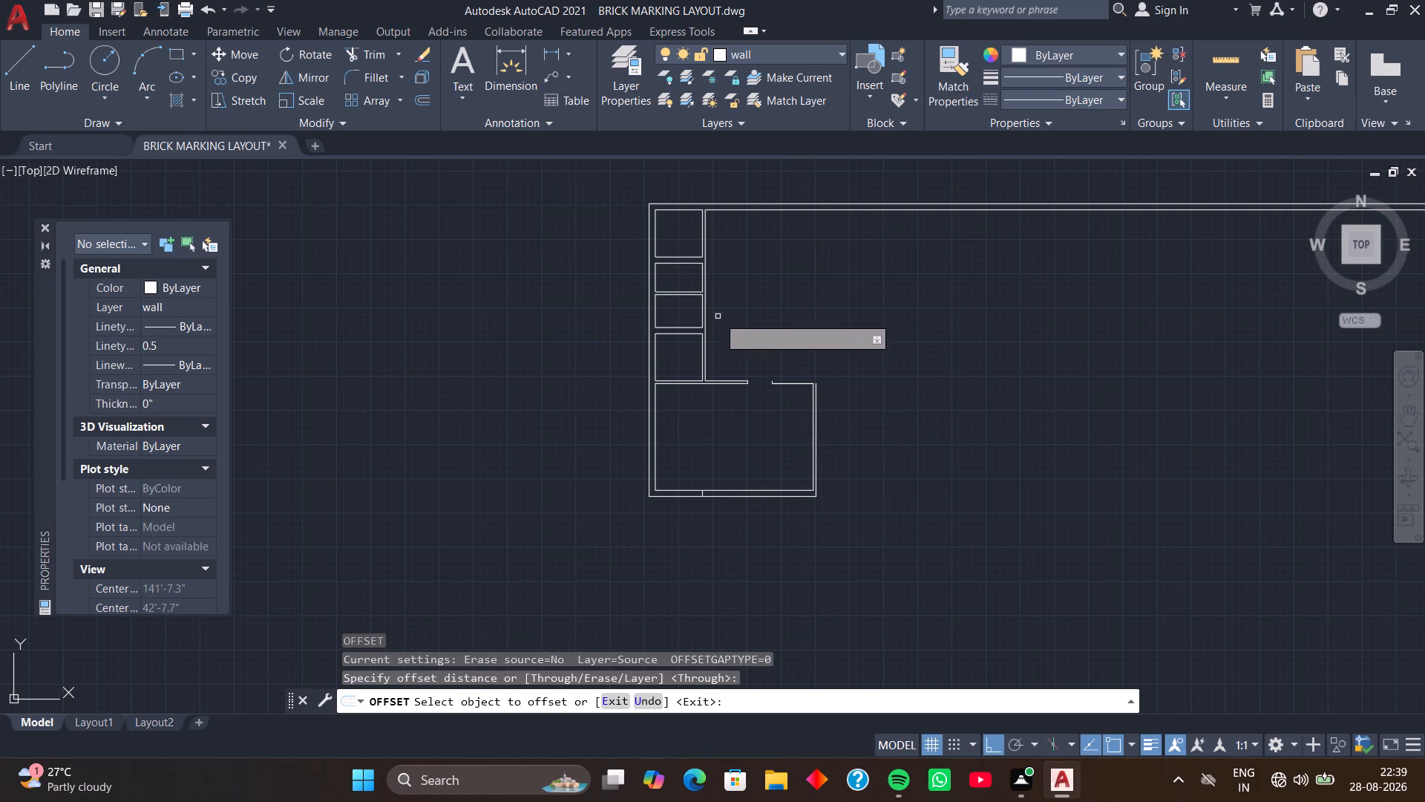
left_click(707, 307)
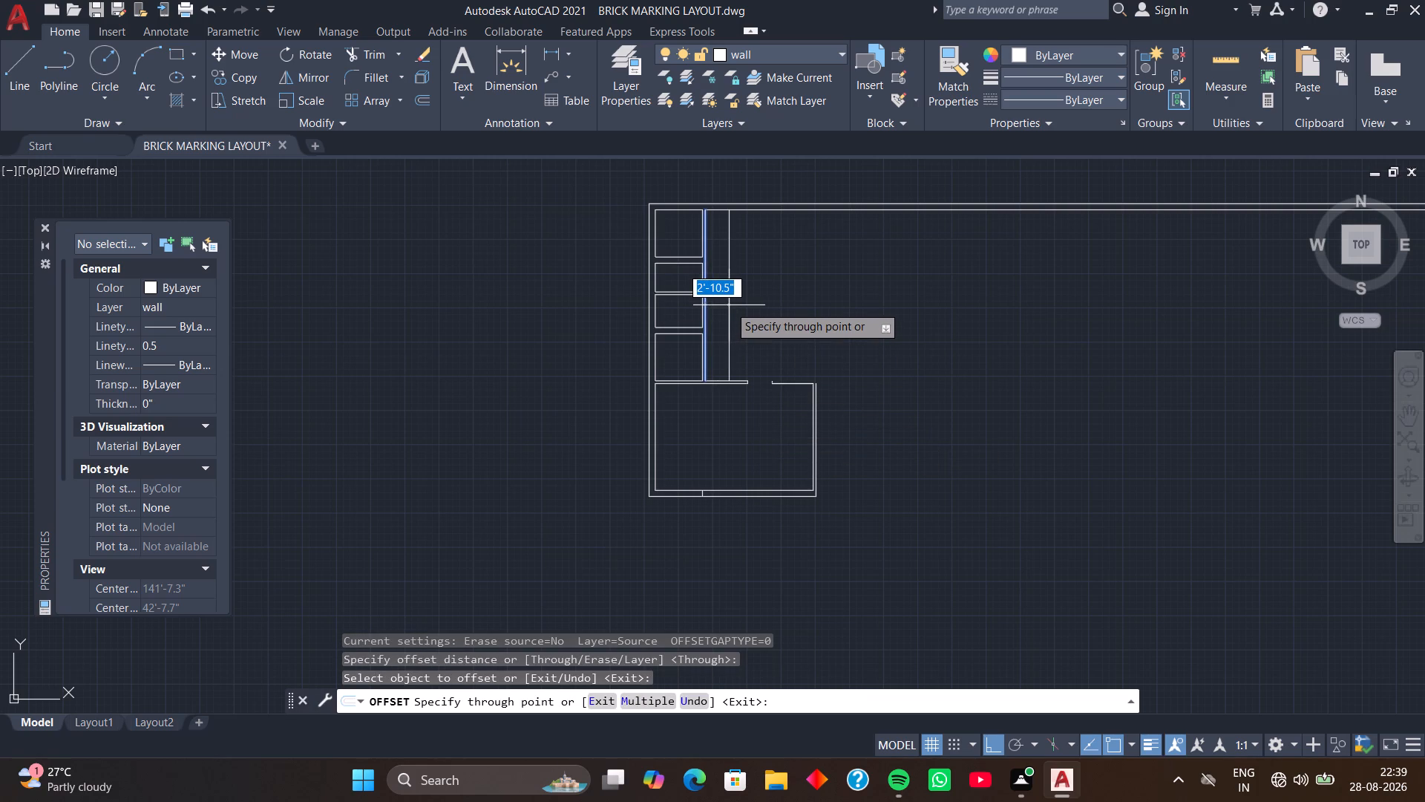
type("13'11")
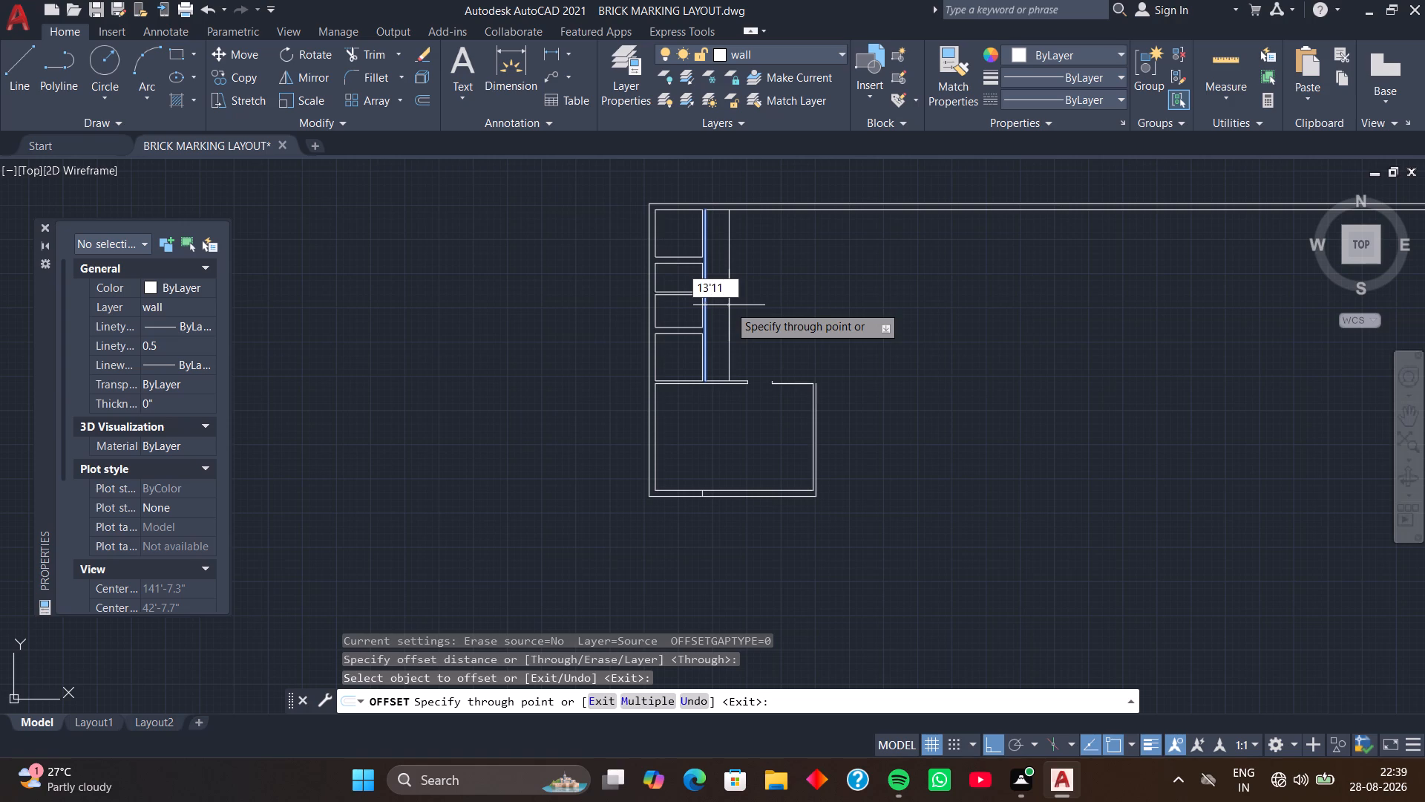
key("Return")
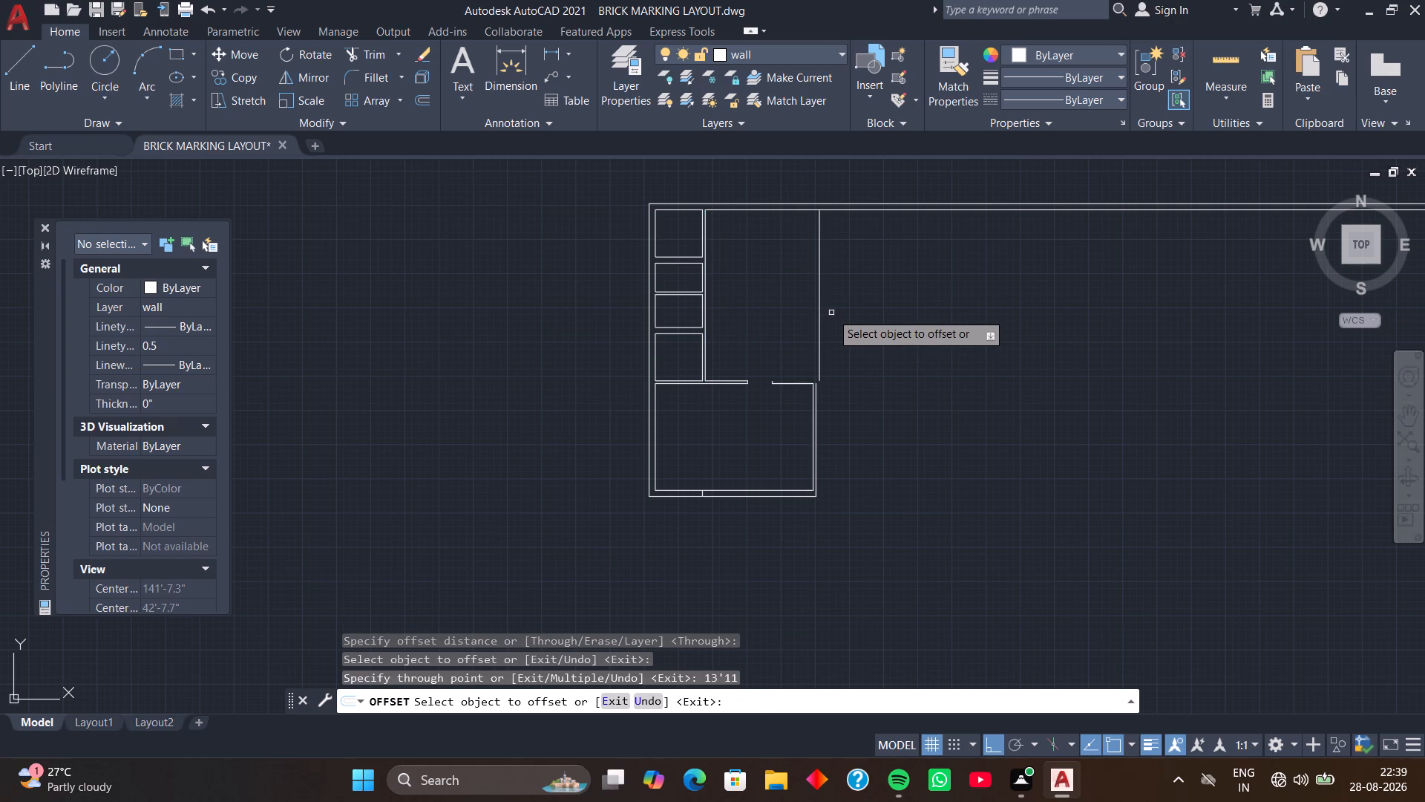
Offset the new vertical line 4" to the right to form a partition.
left_click(821, 311)
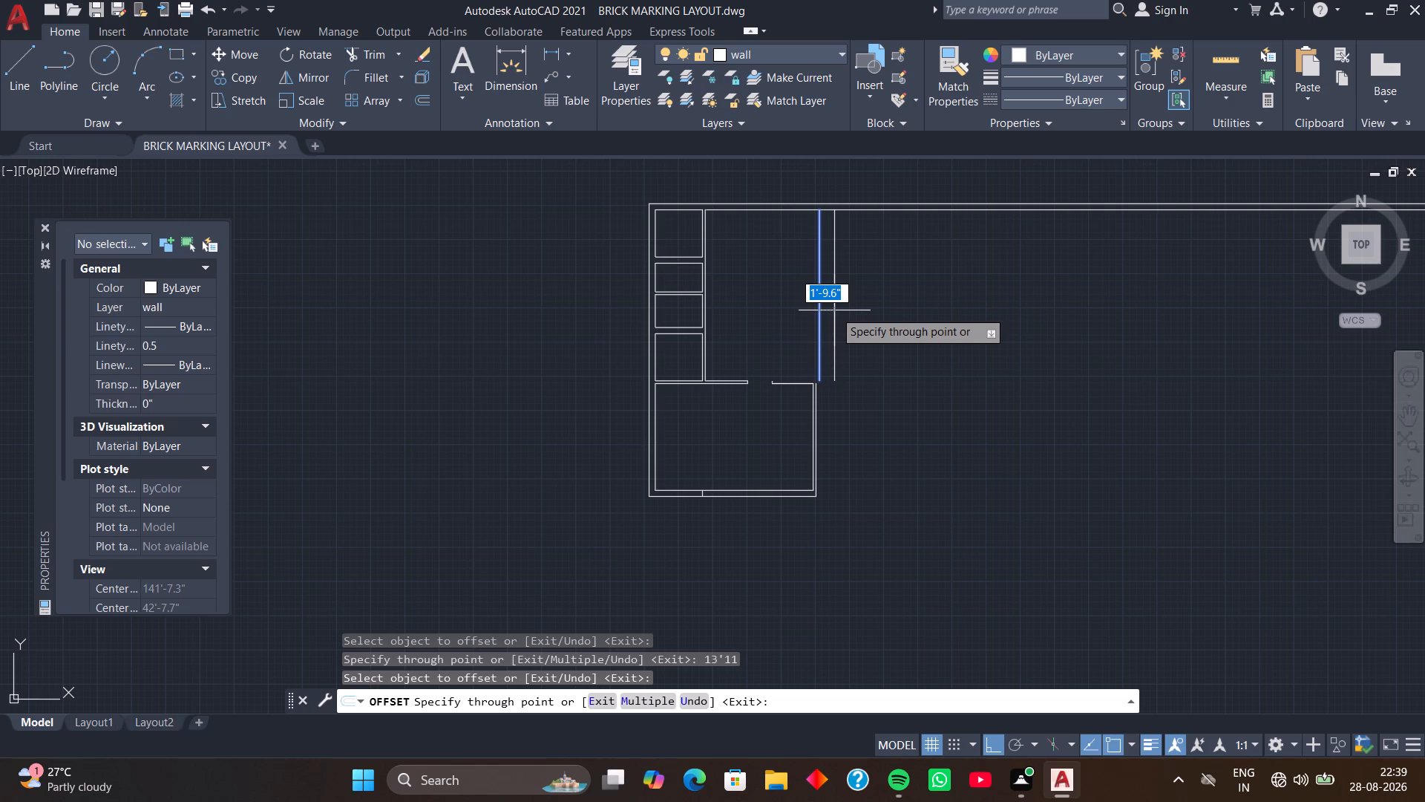
key("4")
key("Return")
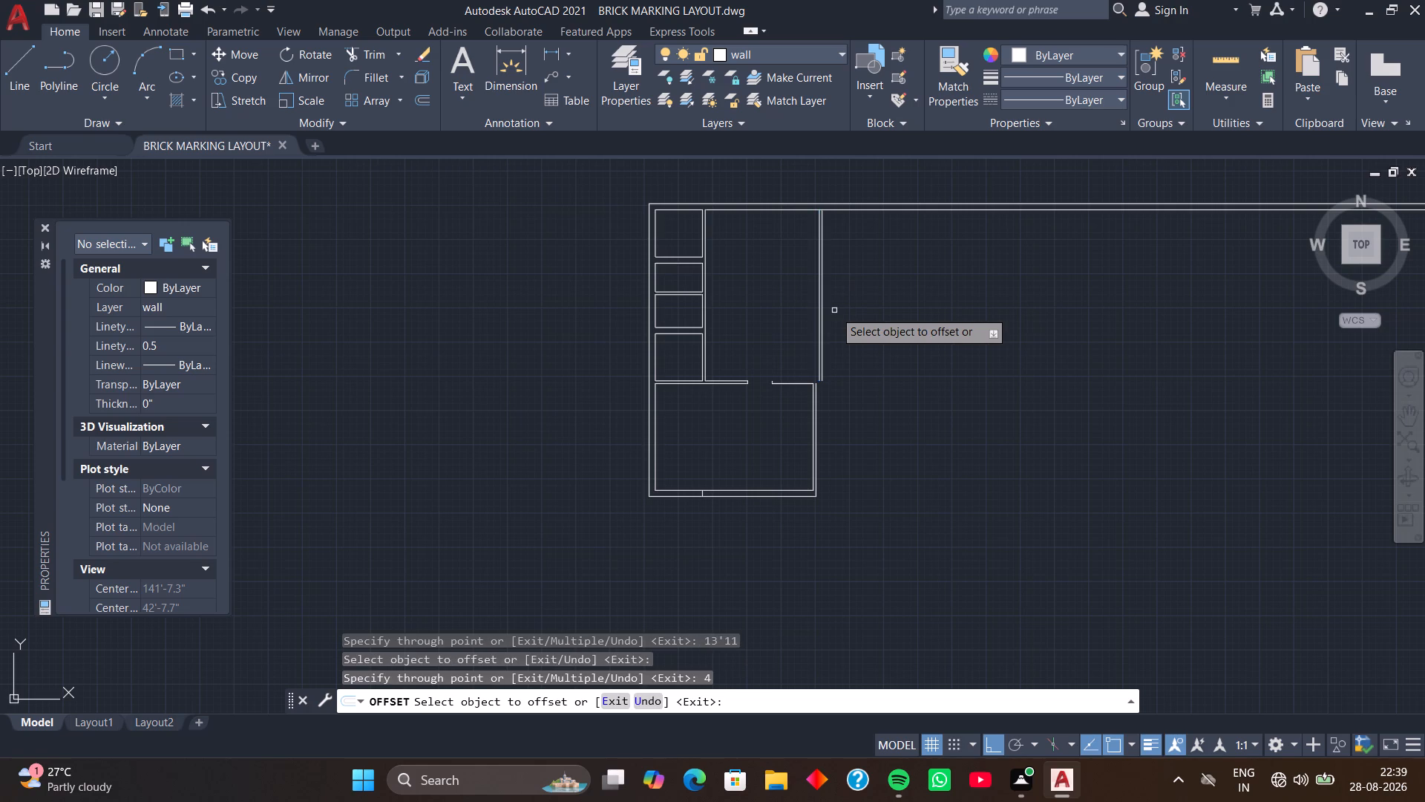
Measure the spaces around the new 4" partition with the quick Measure tool.
left_click(1230, 59)
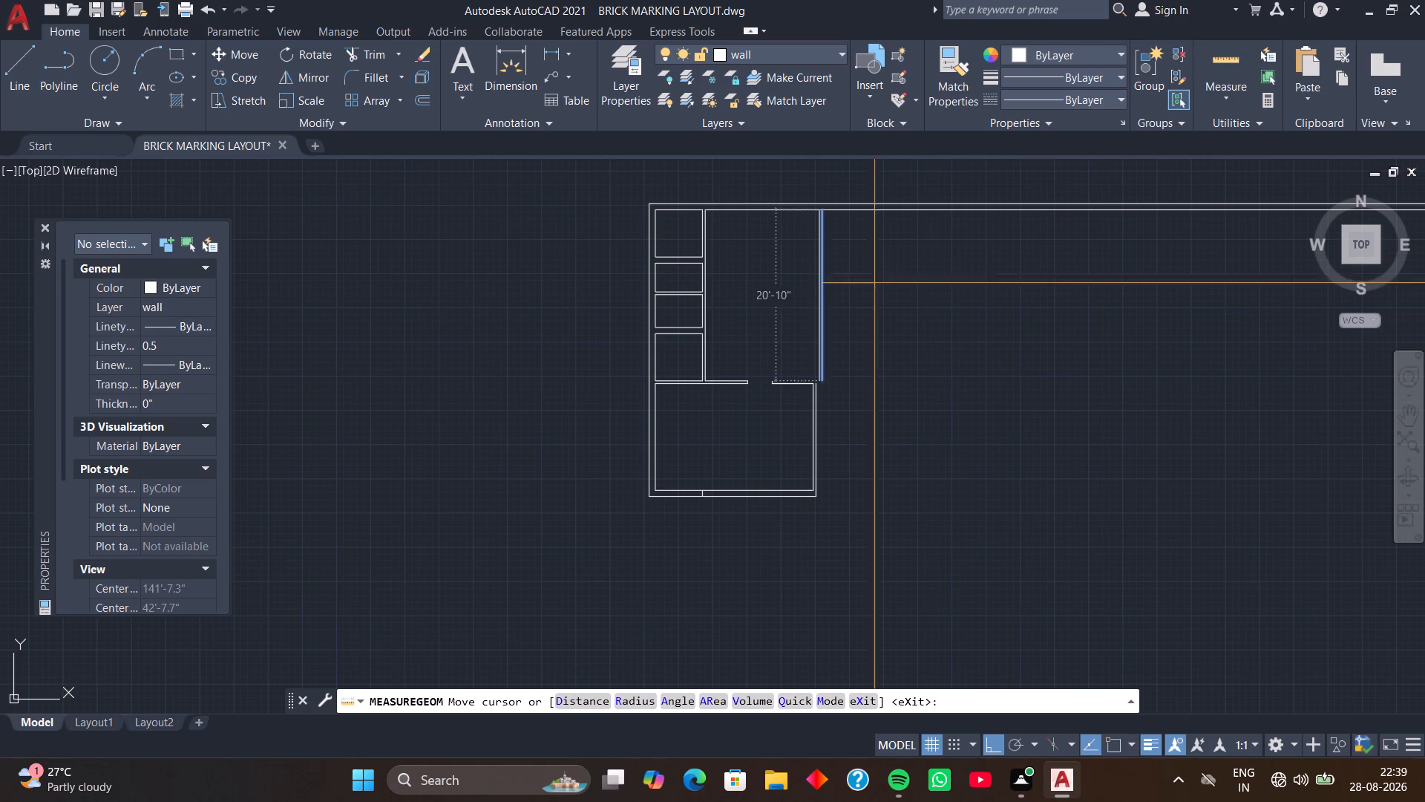
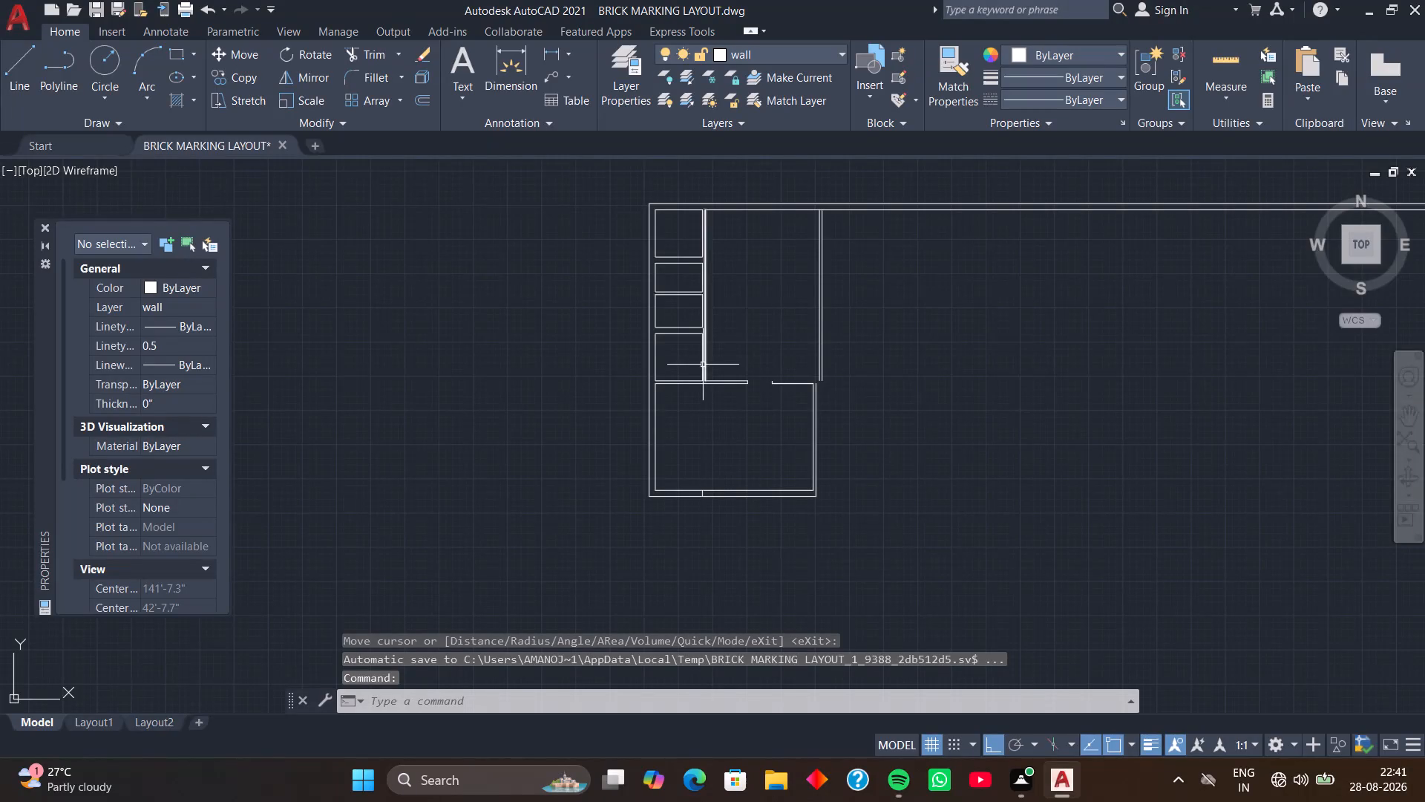
Trim the top wall's inner line between the two lines of the new 4" vertical partition.
scroll(790, 232, "up", 3)
middle_click_drag(798, 225, 693, 339)
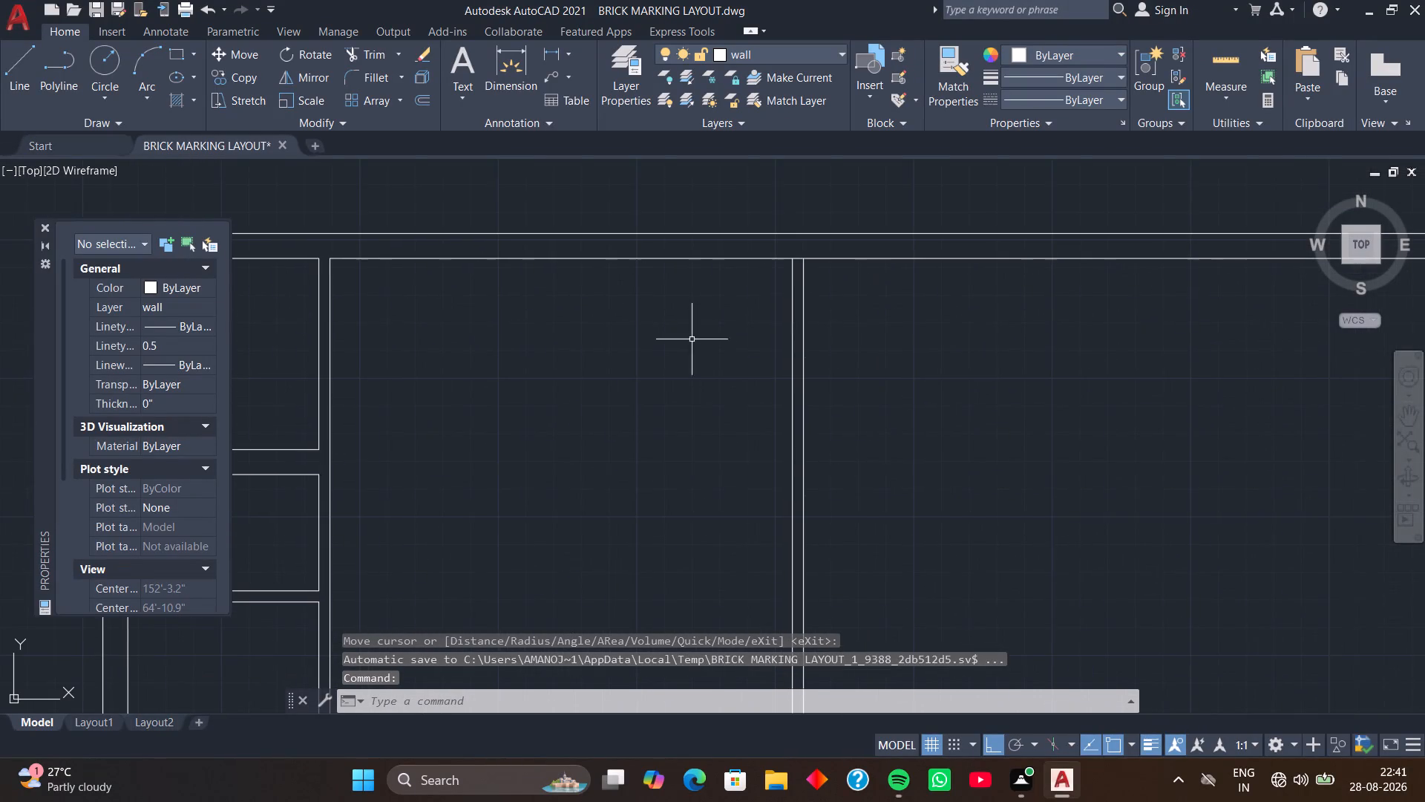
type("TR")
key("space")
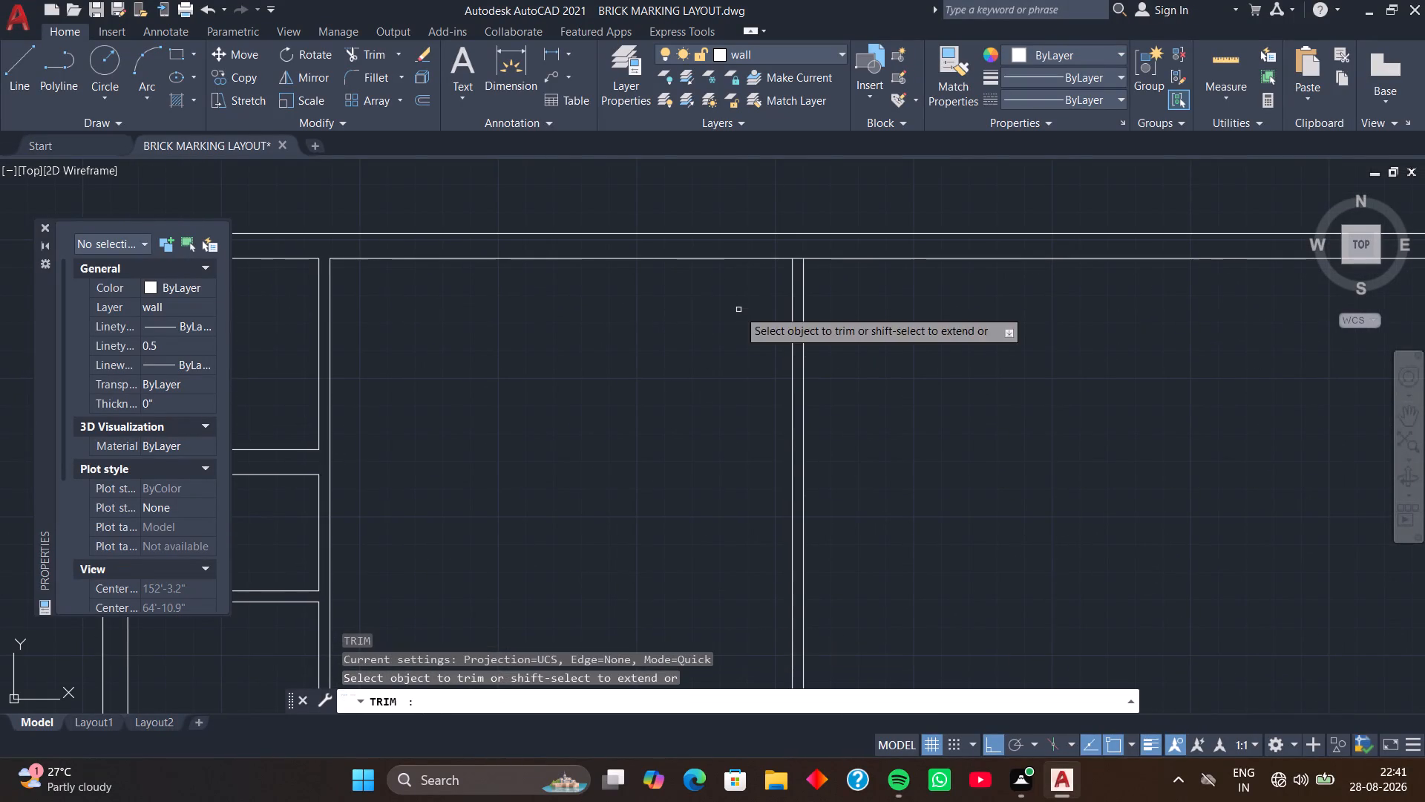
scroll(797, 273, "up", 2)
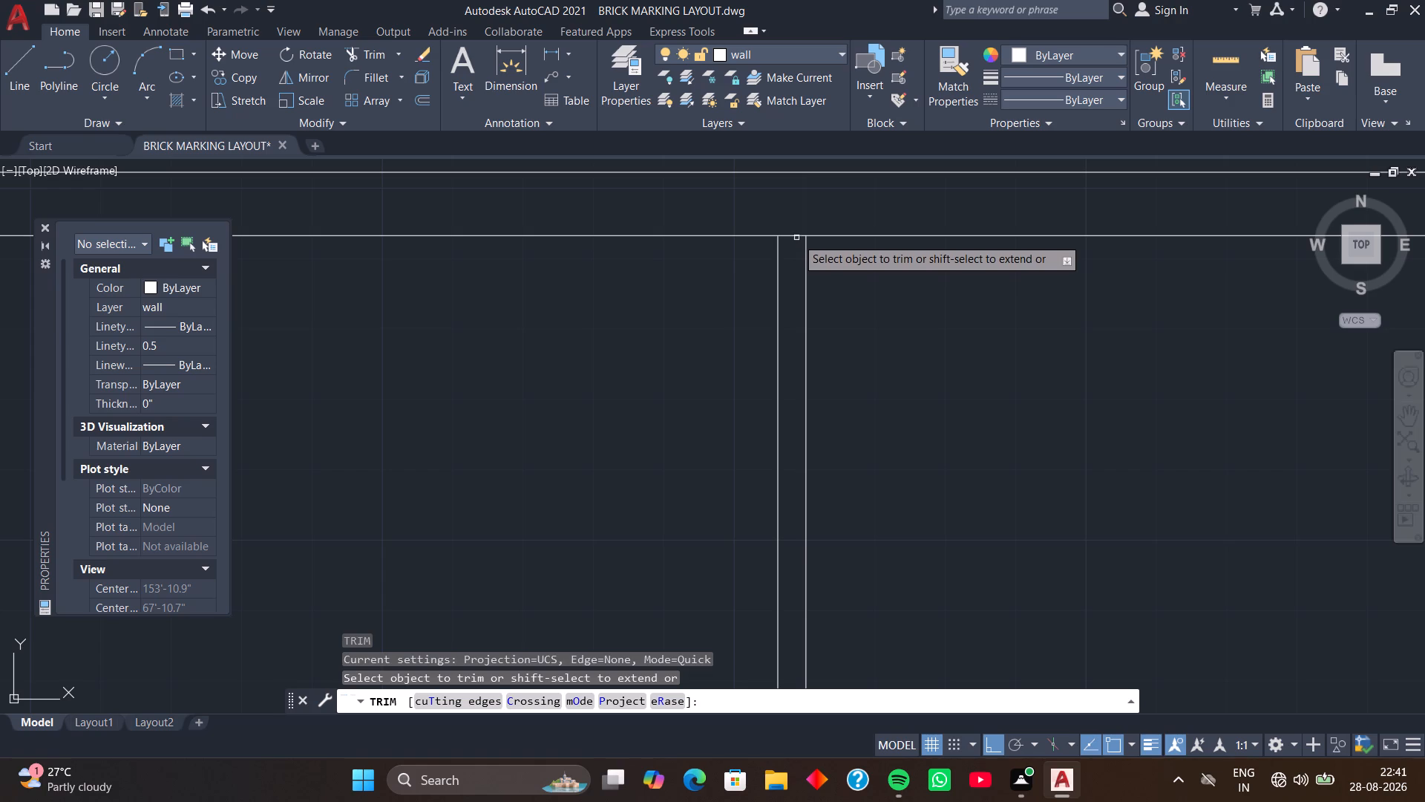
left_click(796, 237)
scroll(717, 285, "down", 3)
middle_click_drag(691, 322, 730, 316)
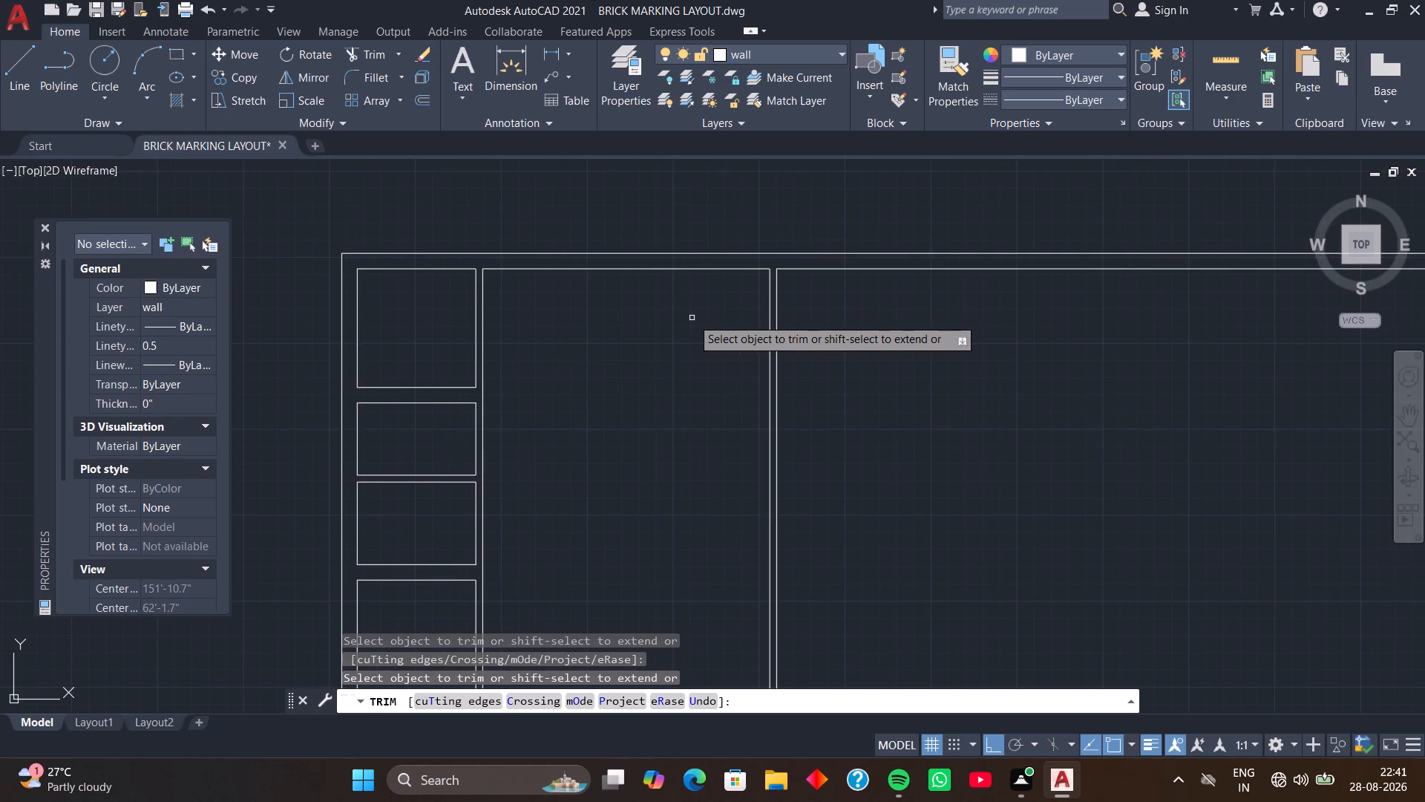
key("space")
Offset the top wall's inner line 14'9" downward between the room column and the new vertical partition.
type("O")
key("space")
key("space")
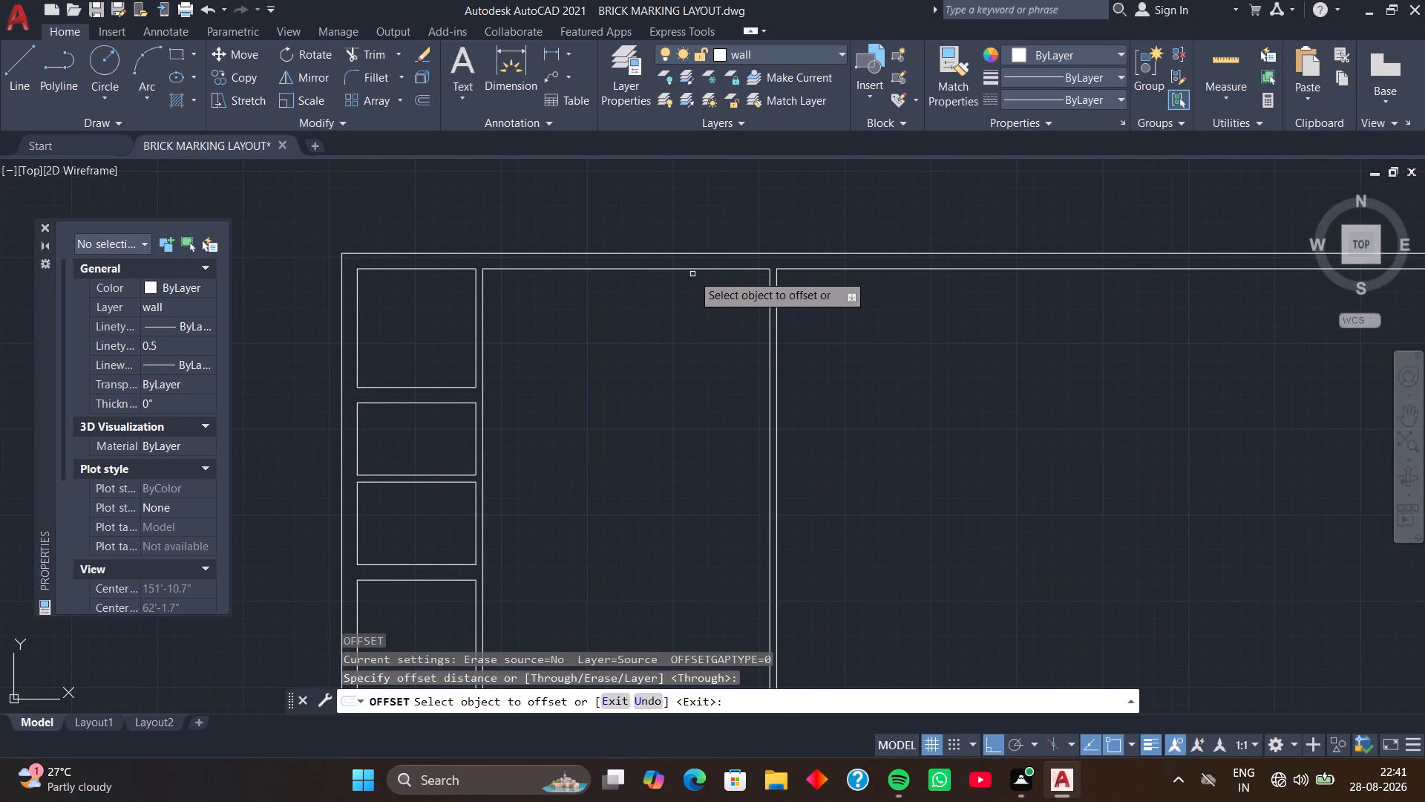
left_click(692, 270)
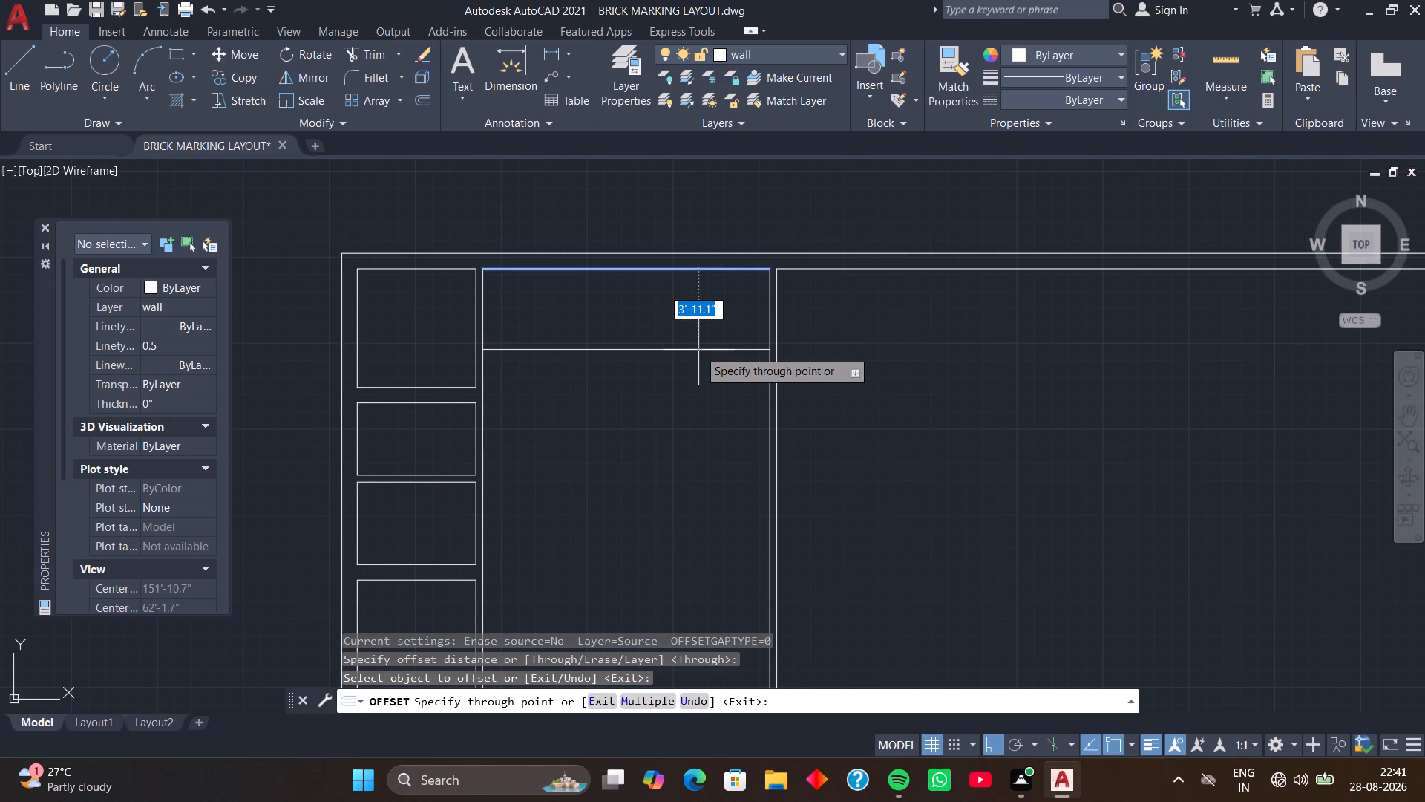
type("14'")
key("9")
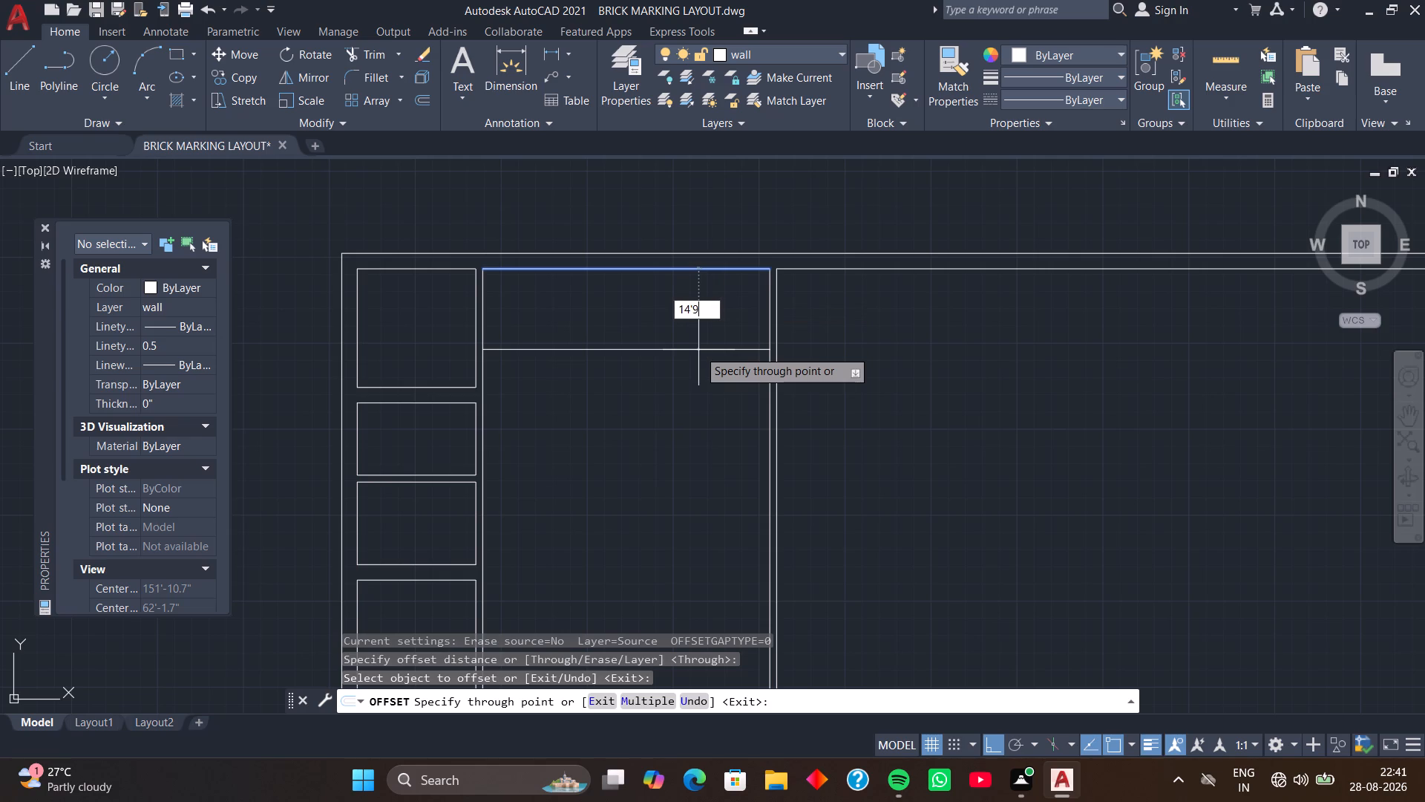
key("shift+quotedbl")
key("Return")
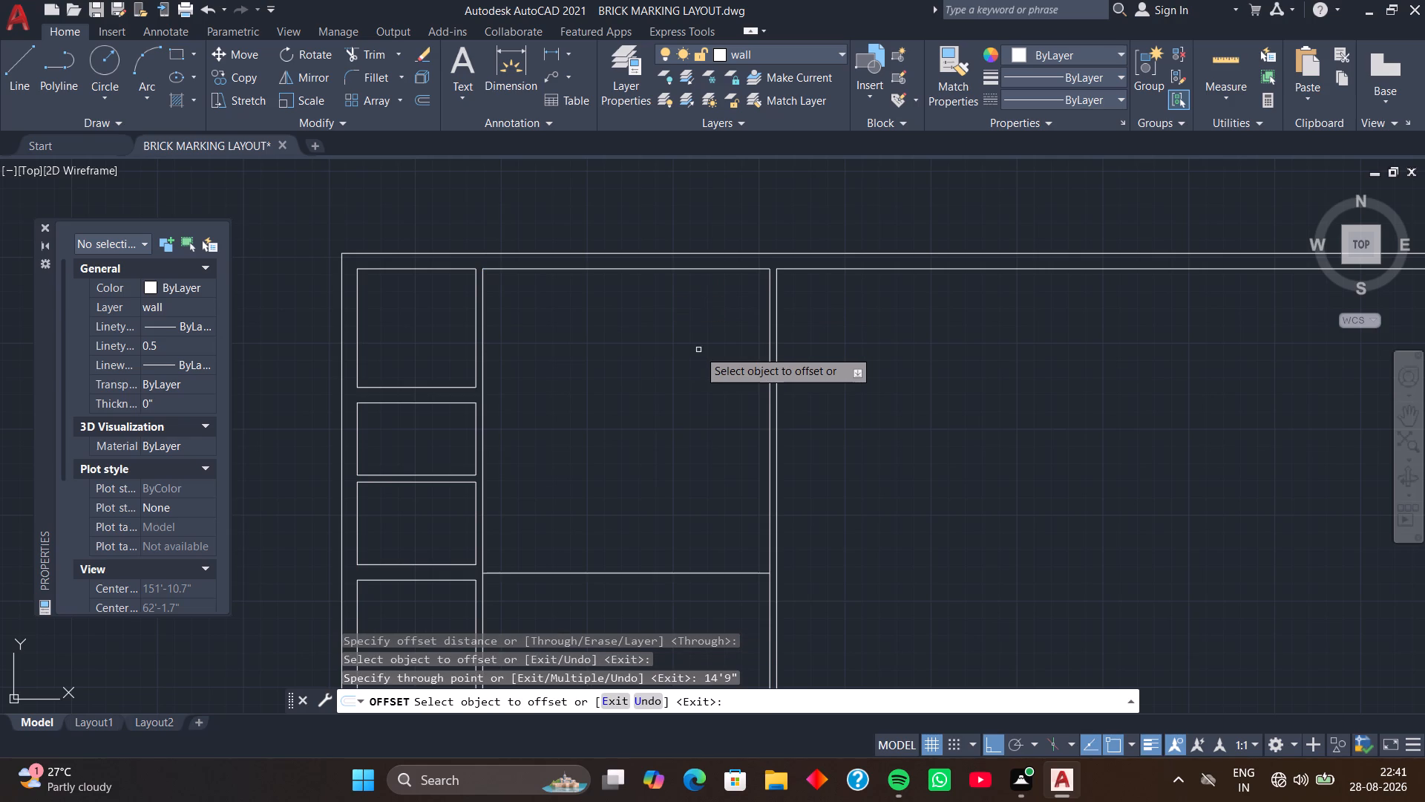
Offset the new horizontal line 4" downward to form a partition.
left_click(707, 573)
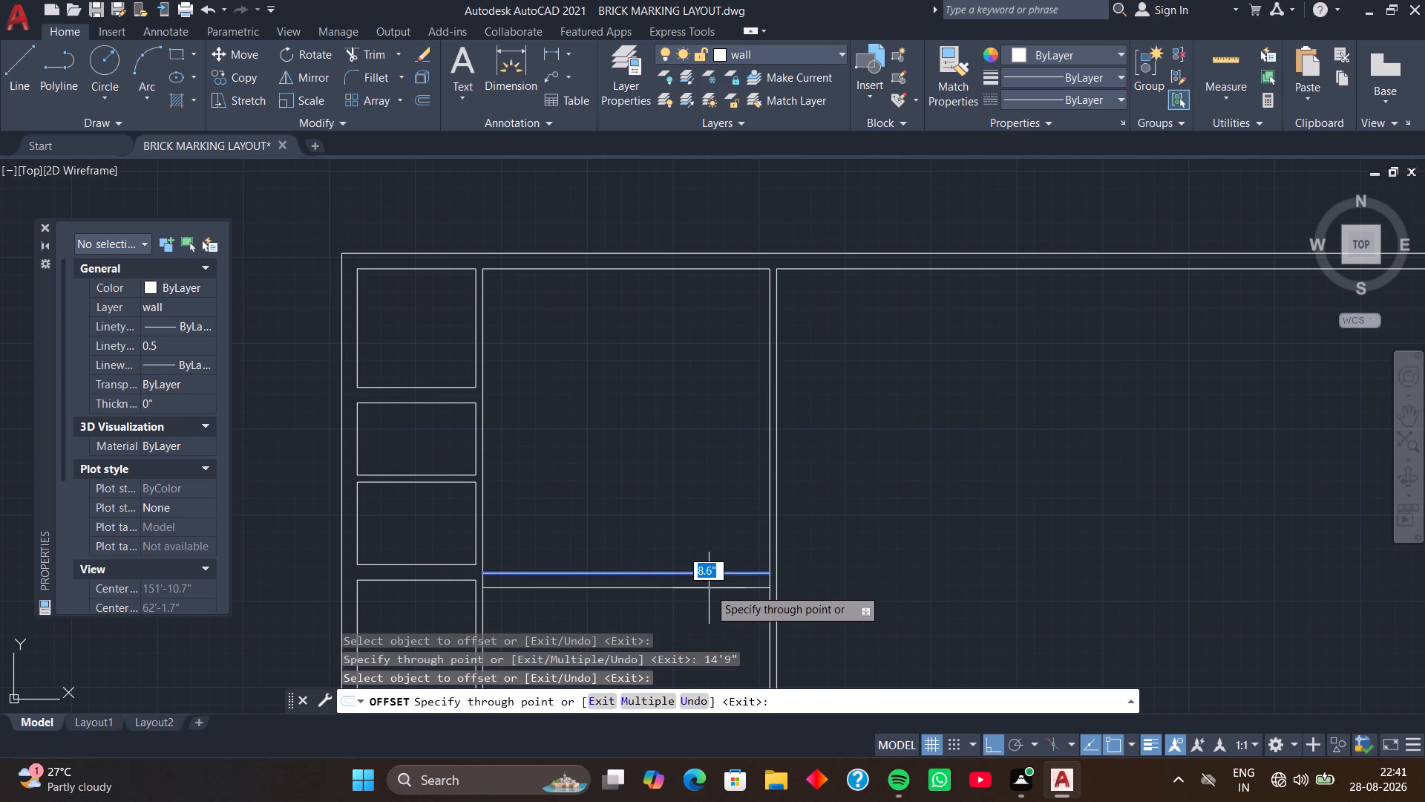
scroll(709, 588, "down", 1)
middle_click_drag(709, 588, 715, 518)
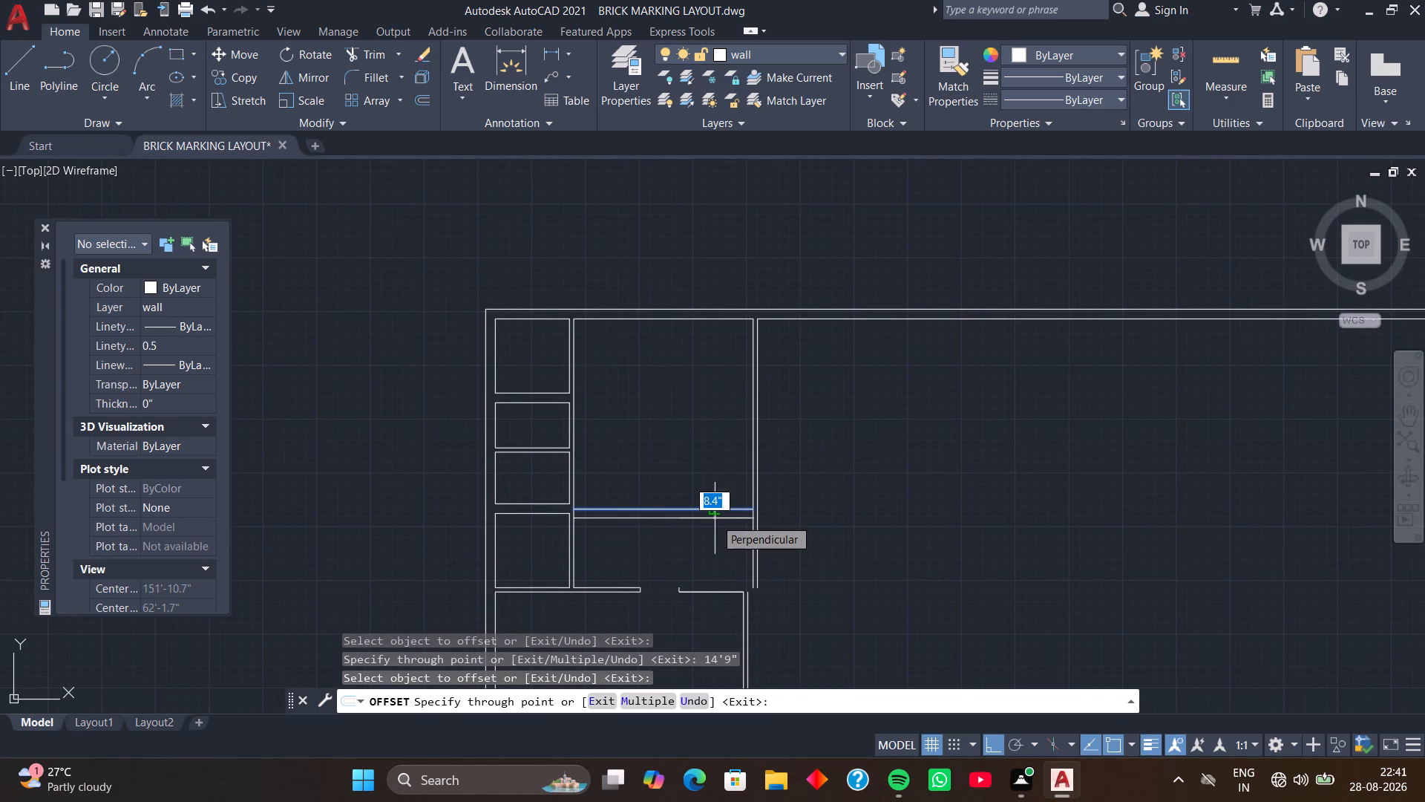
key("4")
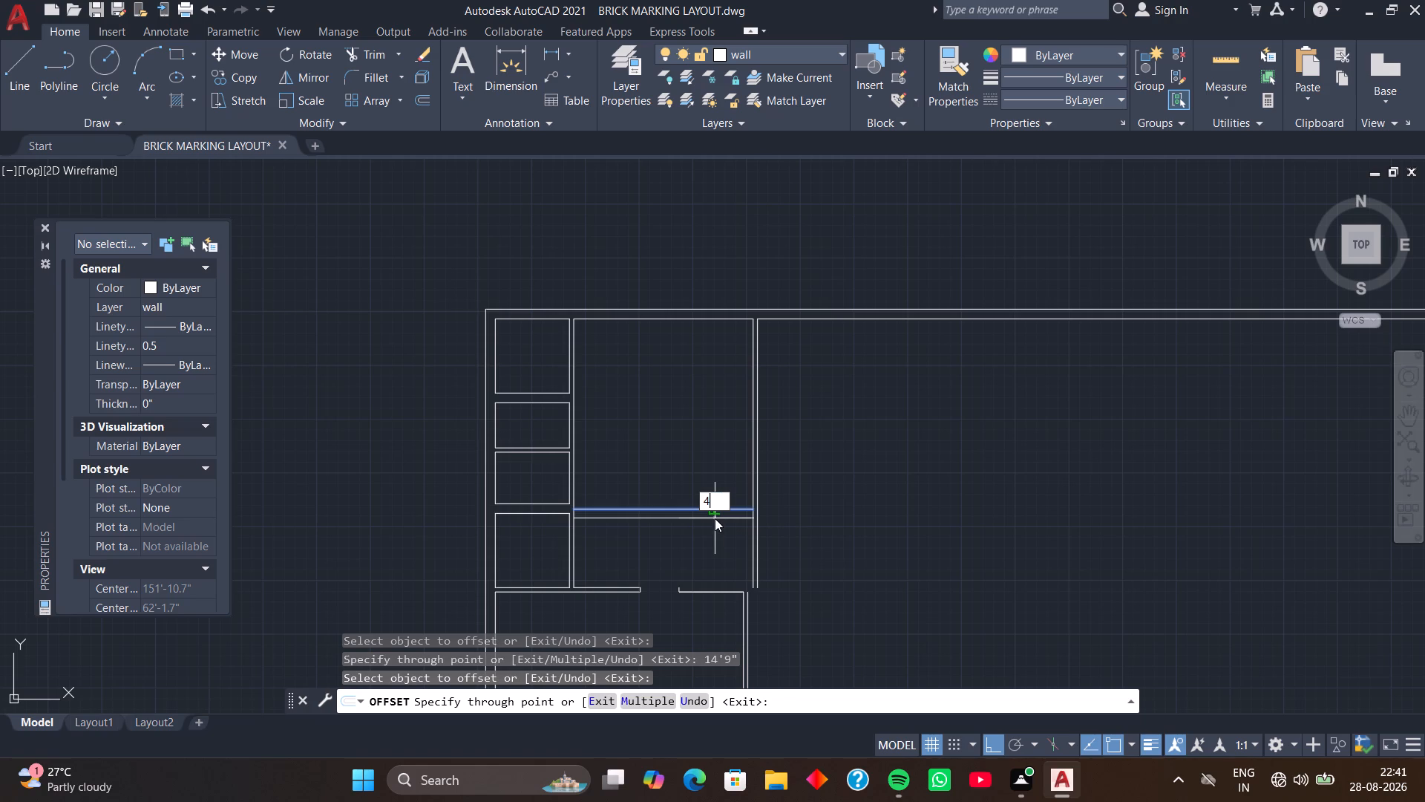
key("Return")
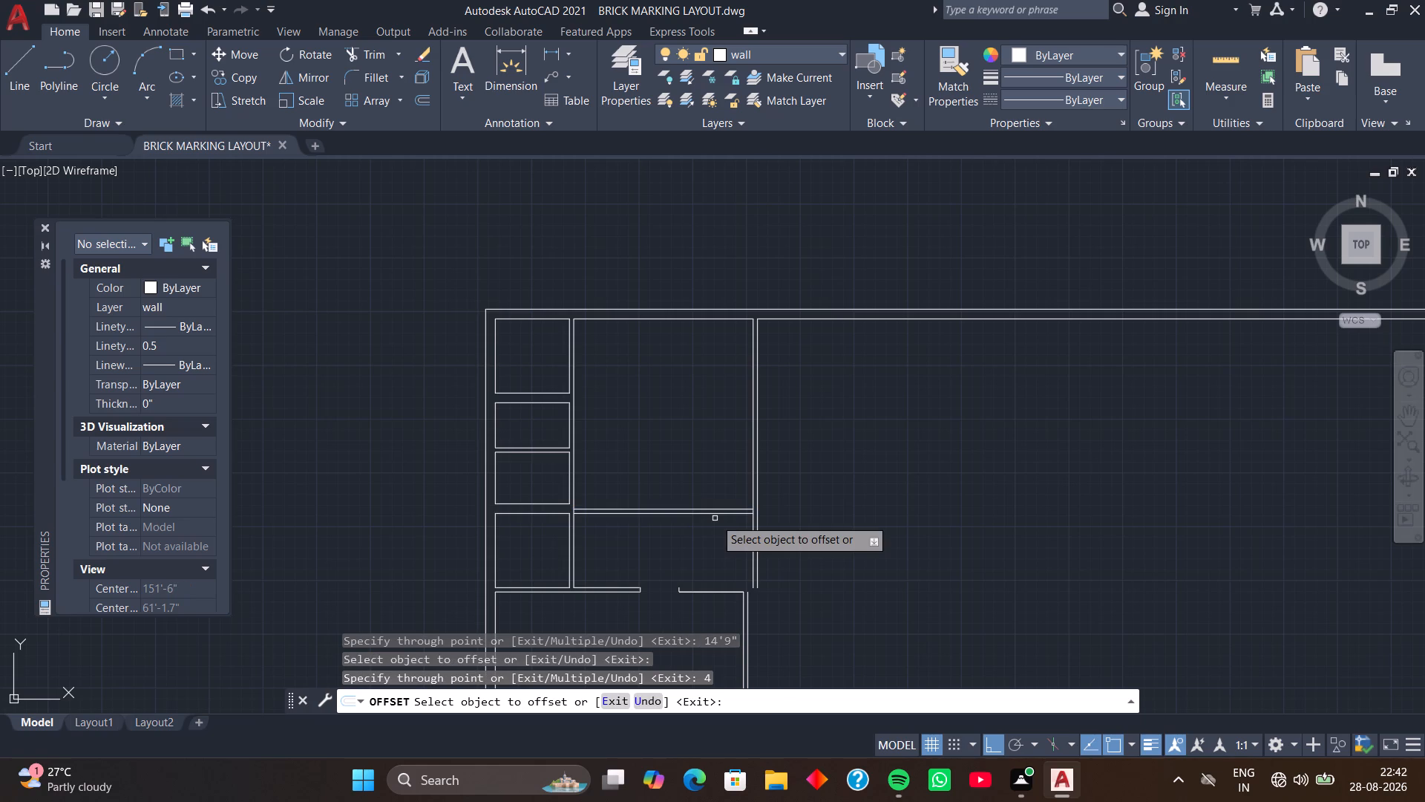
Trim the room column's right partition line where the new horizontal partition meets it.
middle_click_drag(721, 532, 715, 466)
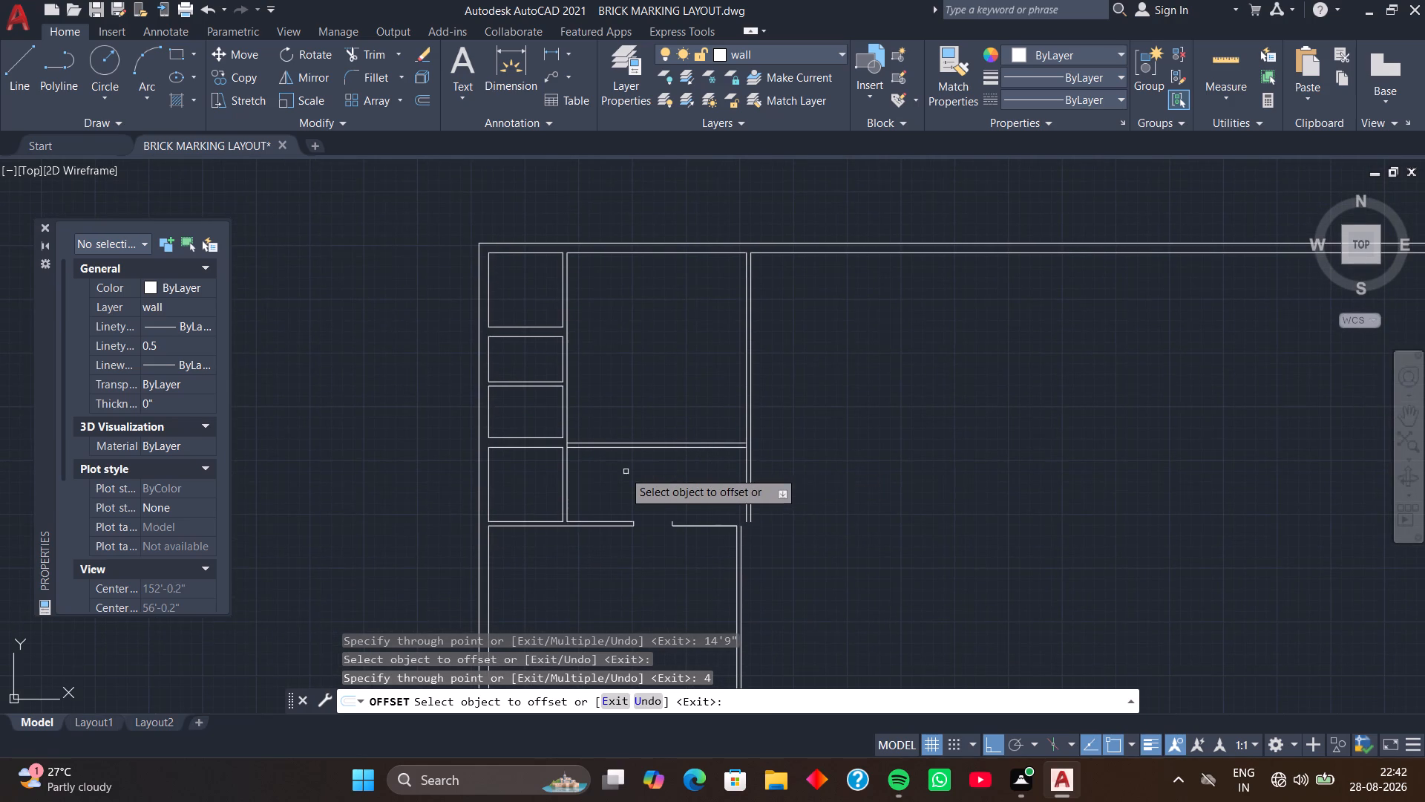
scroll(585, 470, "up", 2)
key("space")
type("TR")
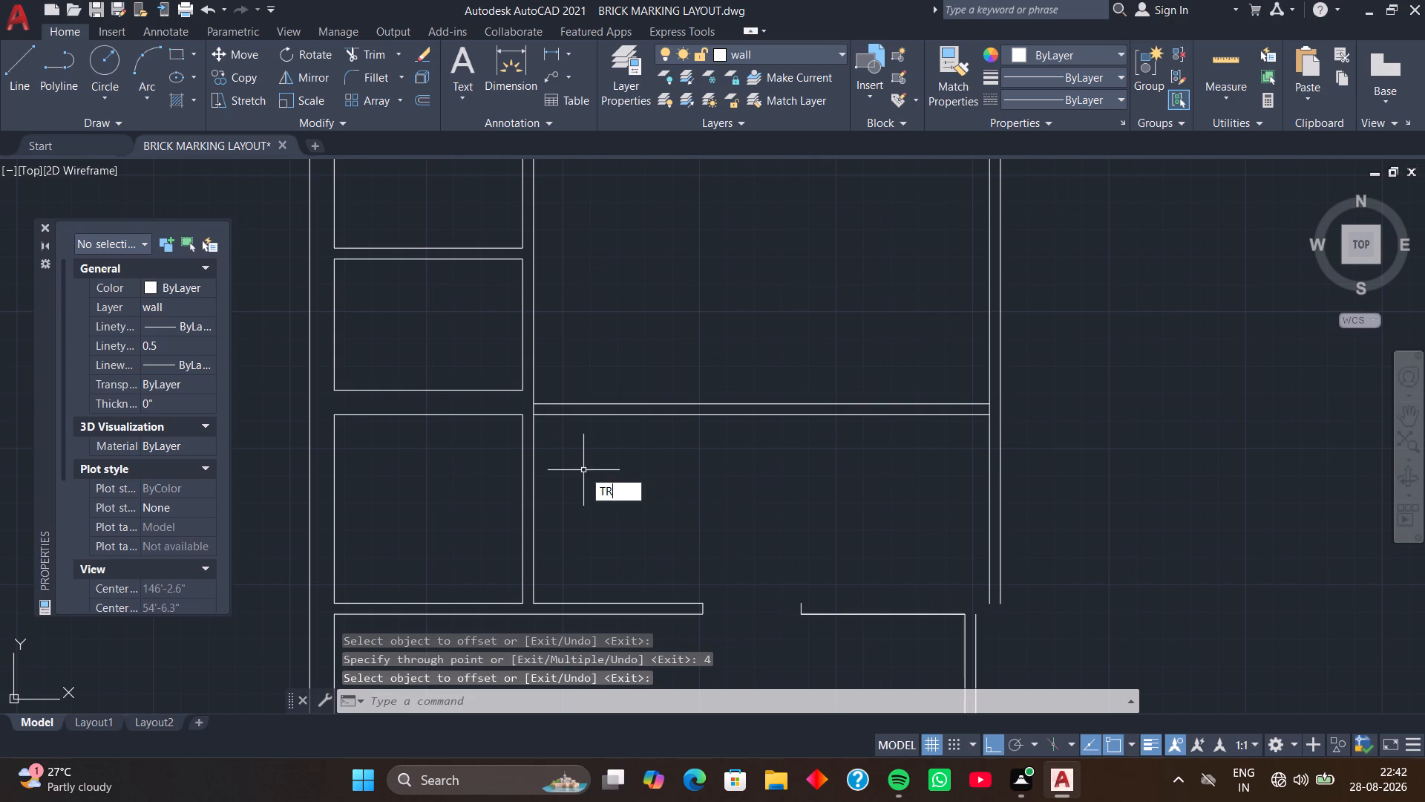
key("space")
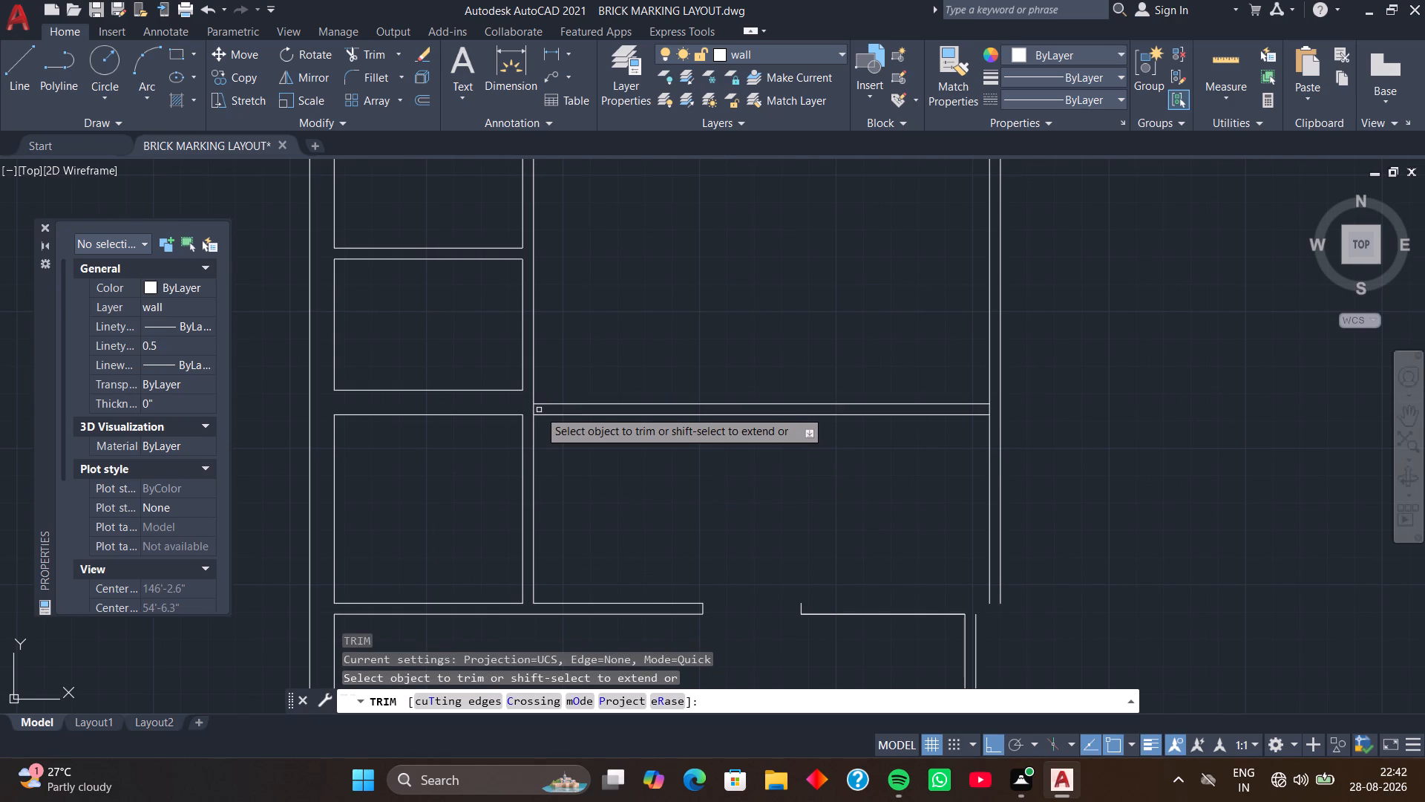
left_click(536, 409)
key("space")
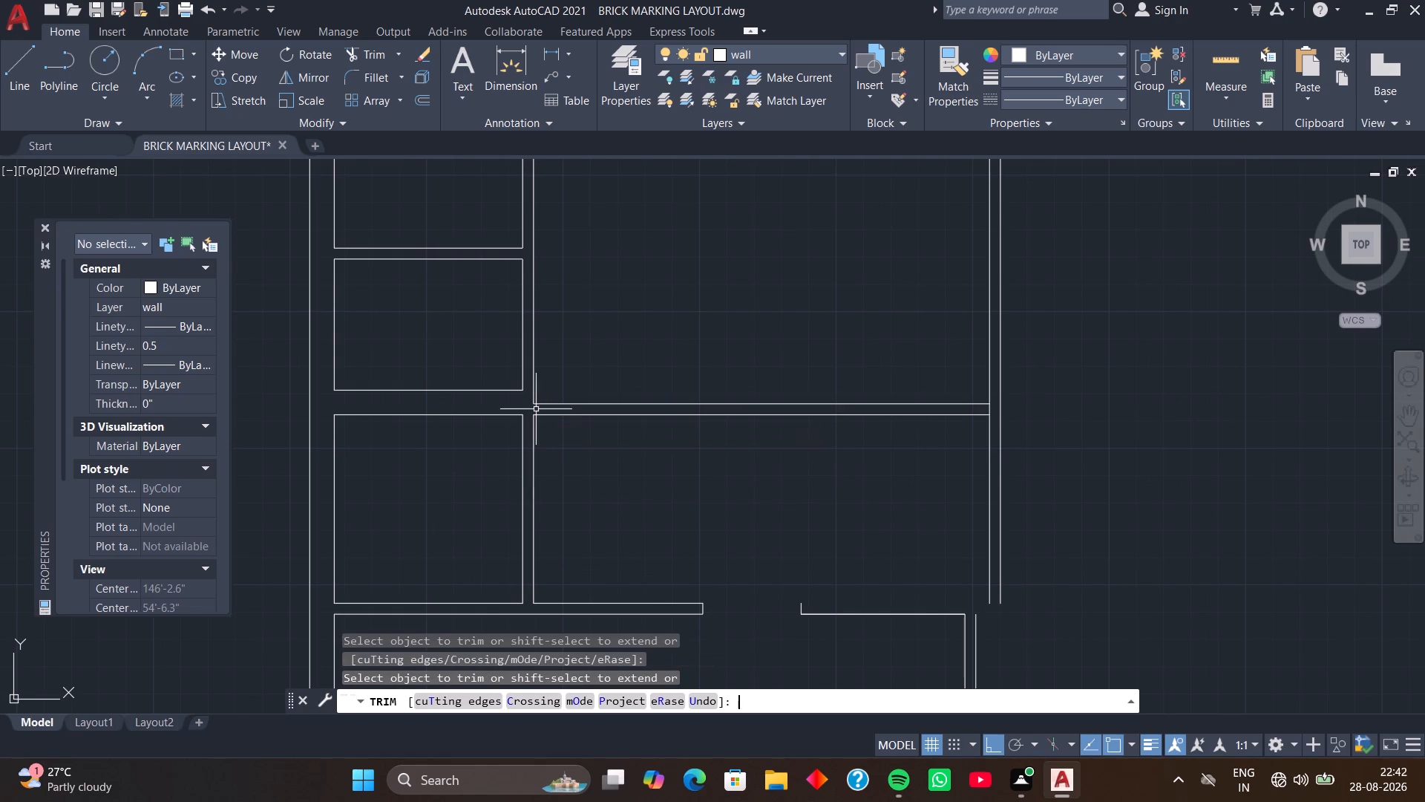
Offset the room column's right partition line 7'9" to the right, below the new horizontal partition.
middle_click_drag(584, 474, 601, 435)
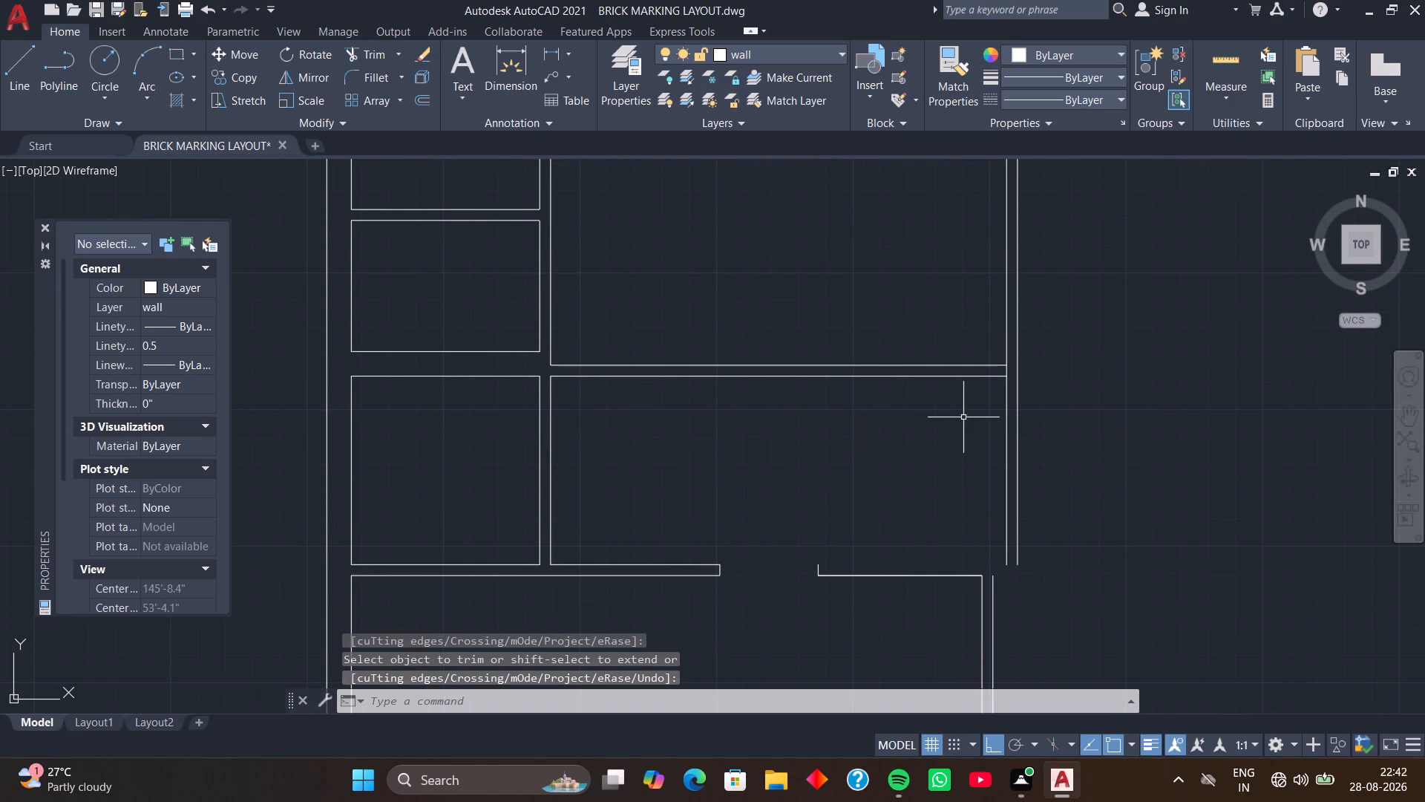
middle_click_drag(963, 417, 845, 414)
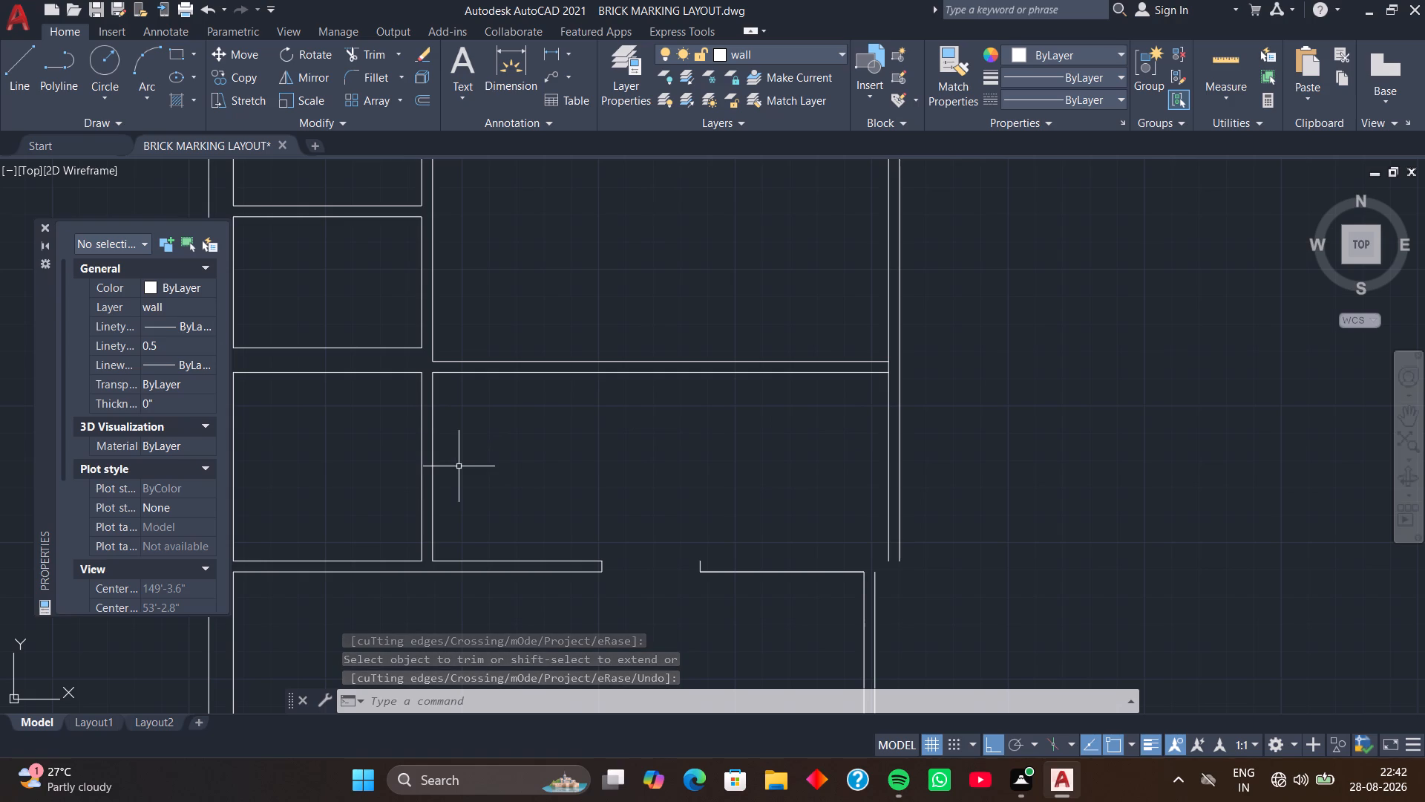
type("O")
key("space")
key("space")
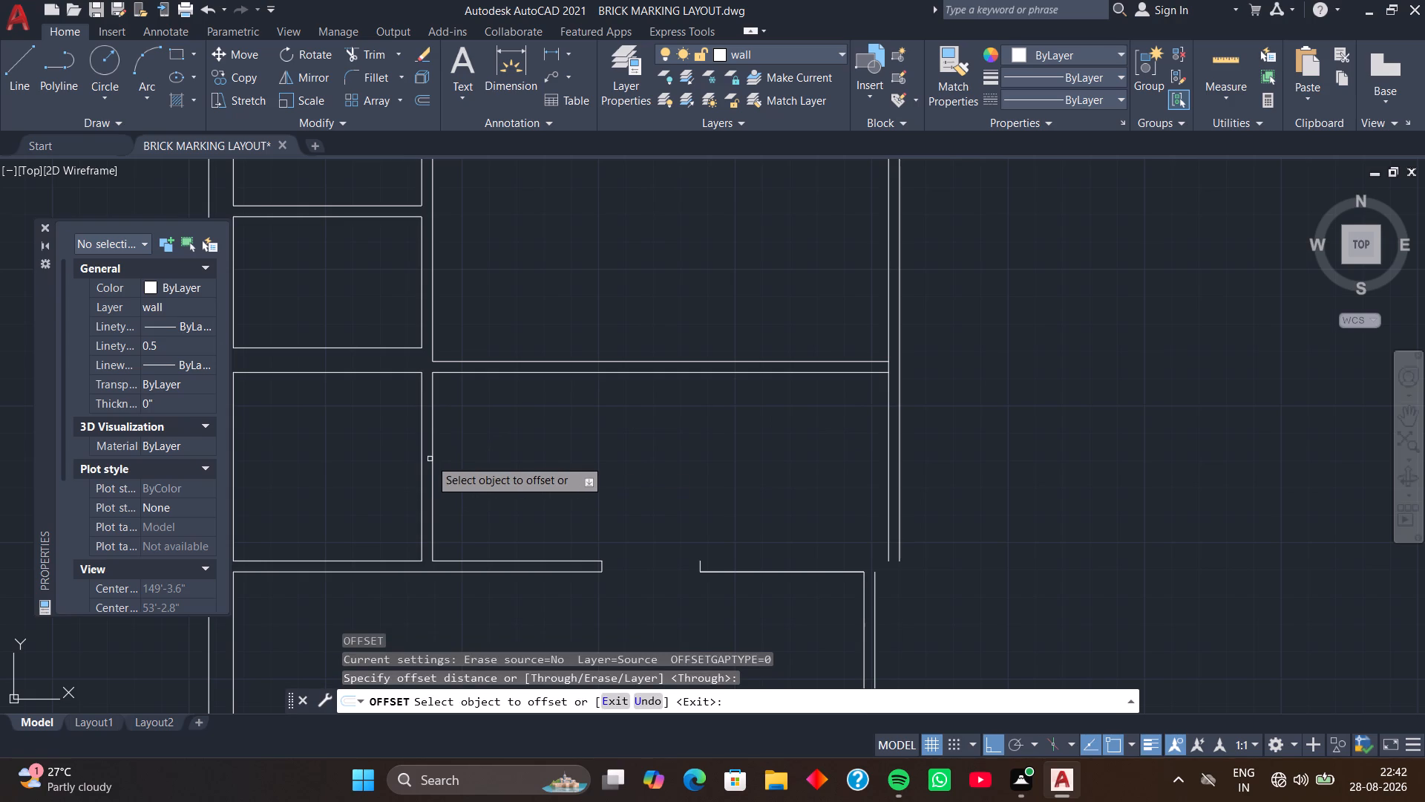
left_click(432, 459)
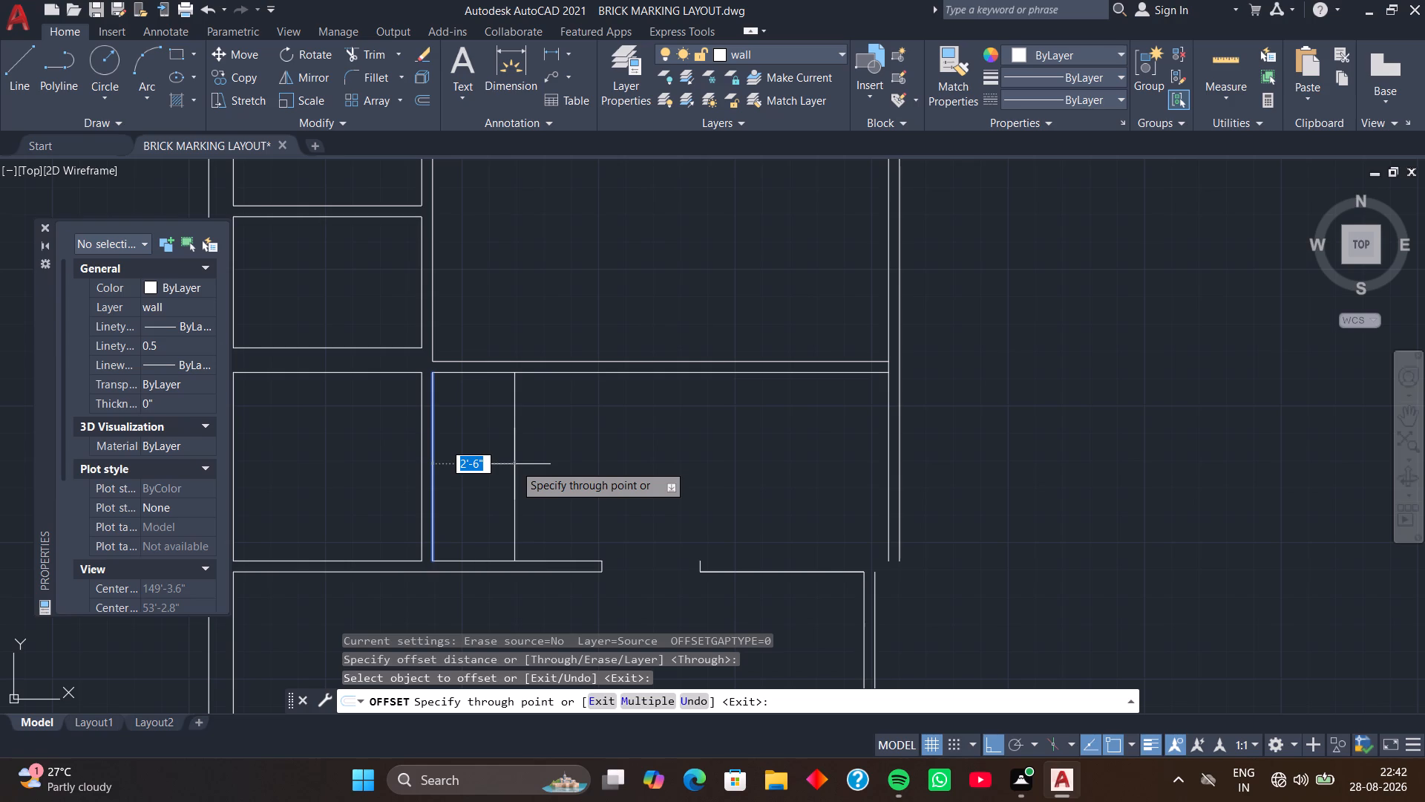
type("7'")
key("9")
key("Return")
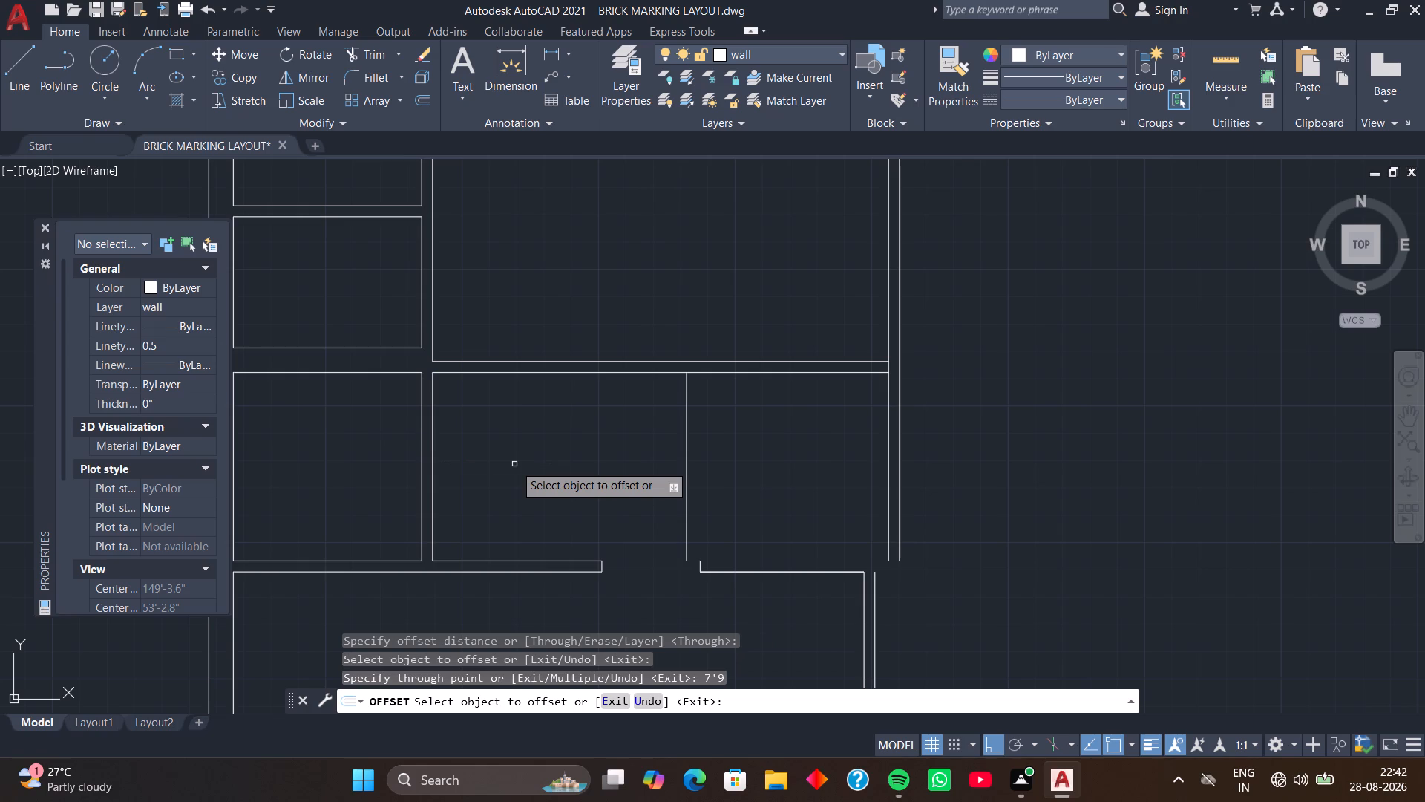
Offset the new short vertical line 4" to the right to form a partition.
scroll(566, 472, "down", 1)
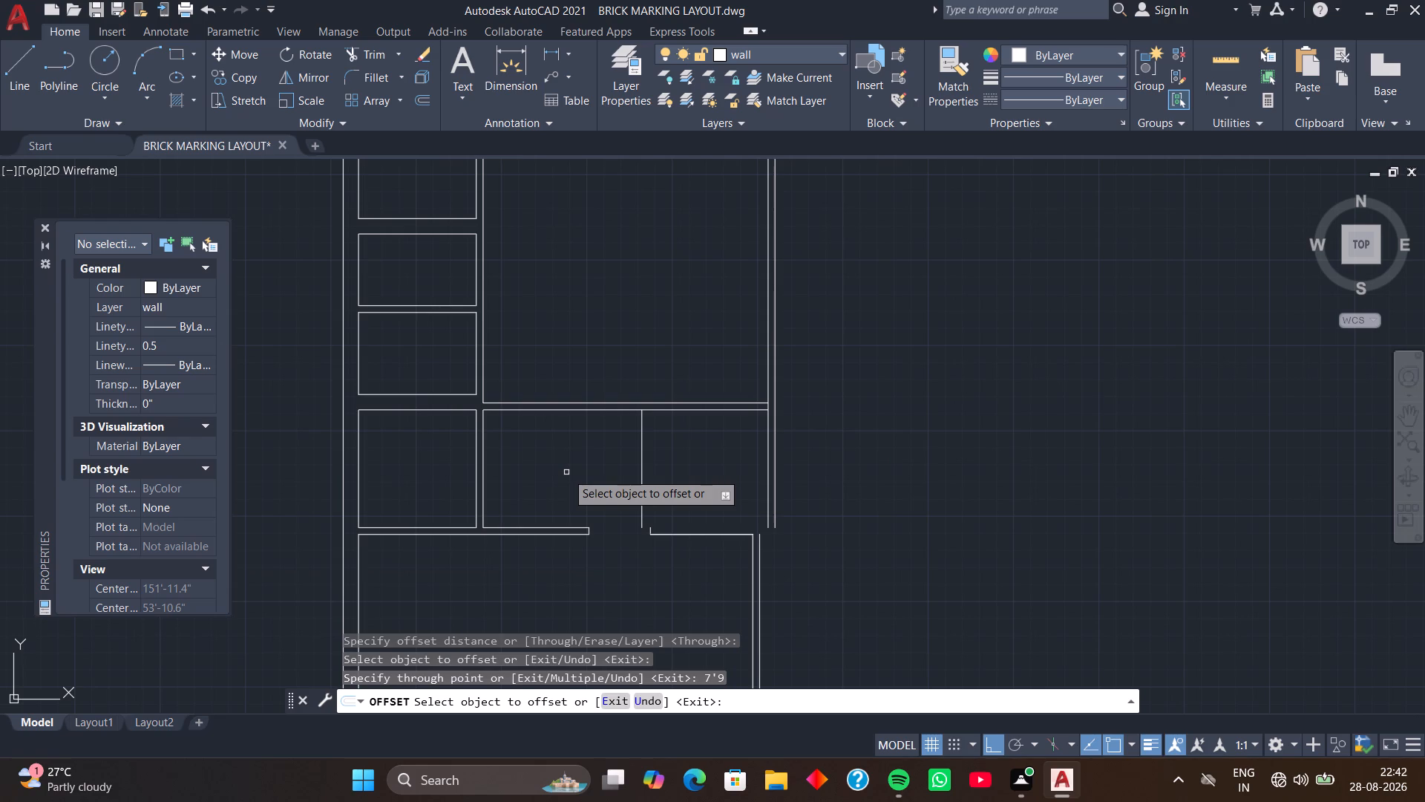
left_click(642, 483)
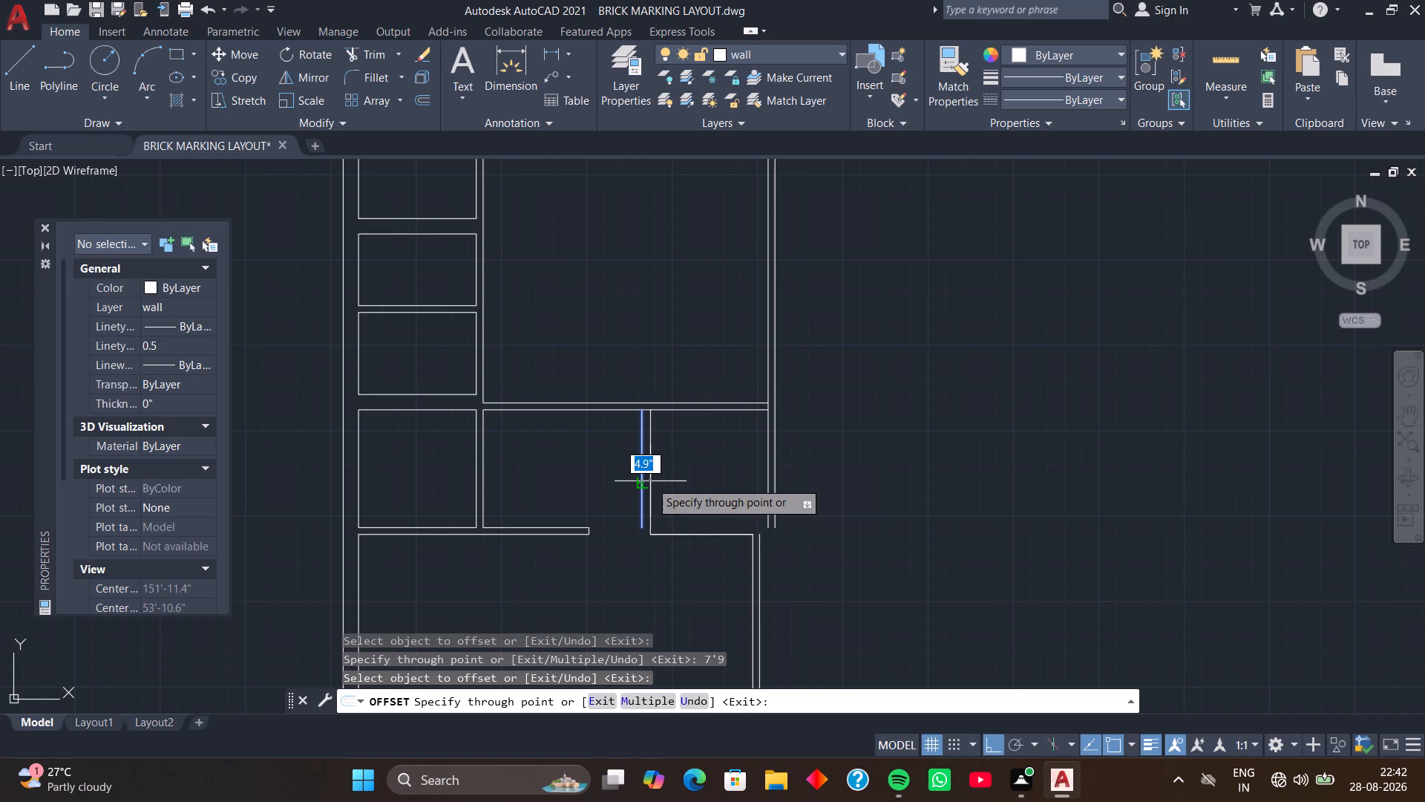
scroll(650, 481, "up", 2)
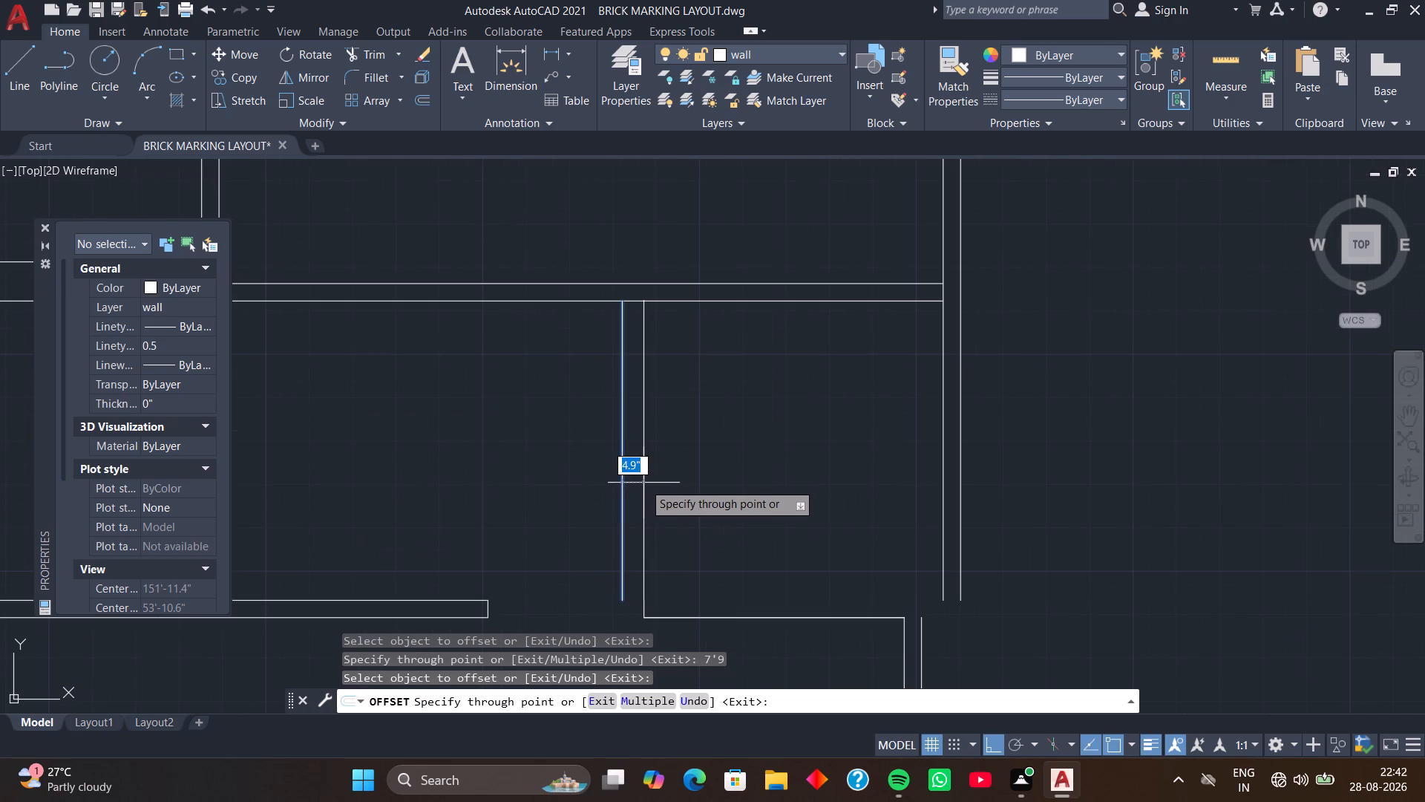
scroll(643, 483, "up", 1)
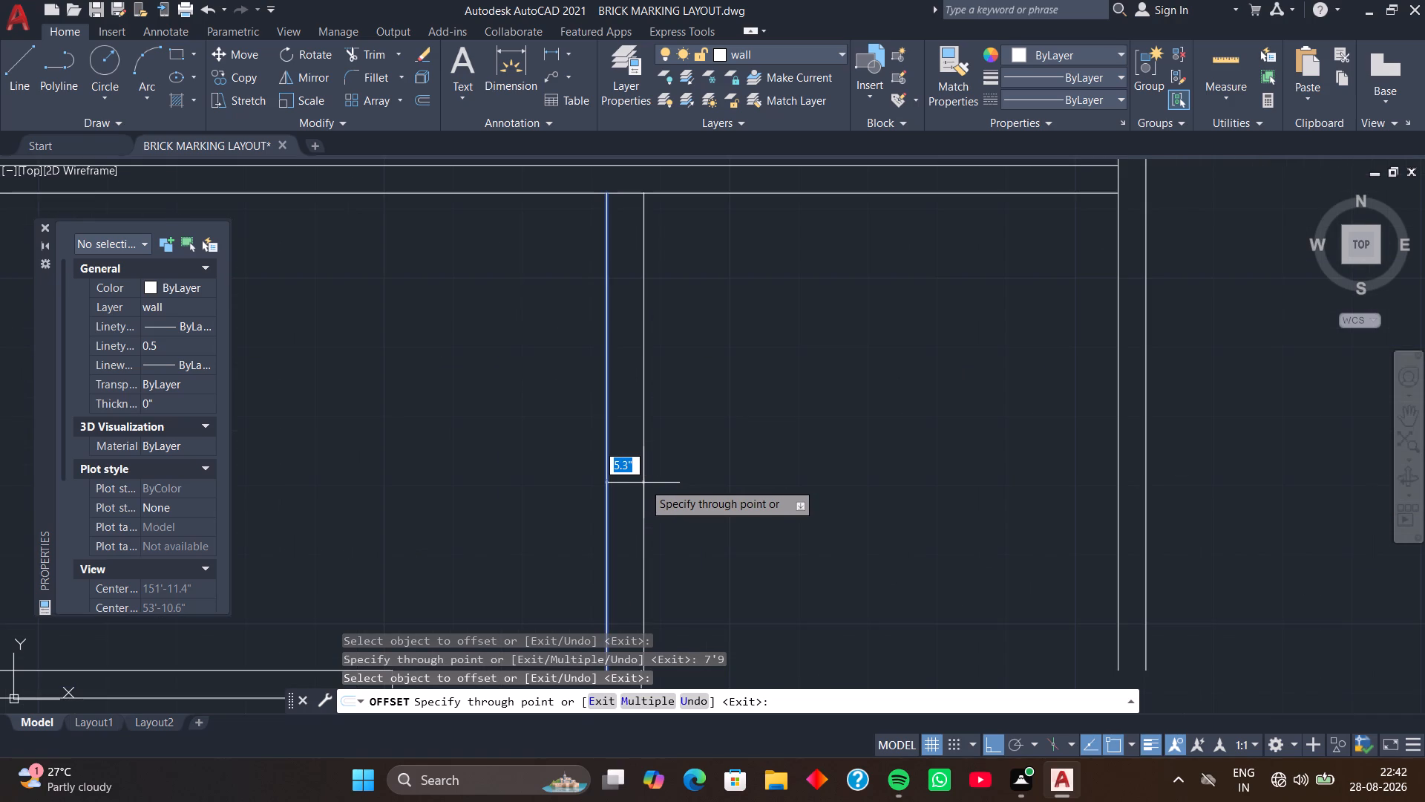
middle_click_drag(643, 481, 641, 353)
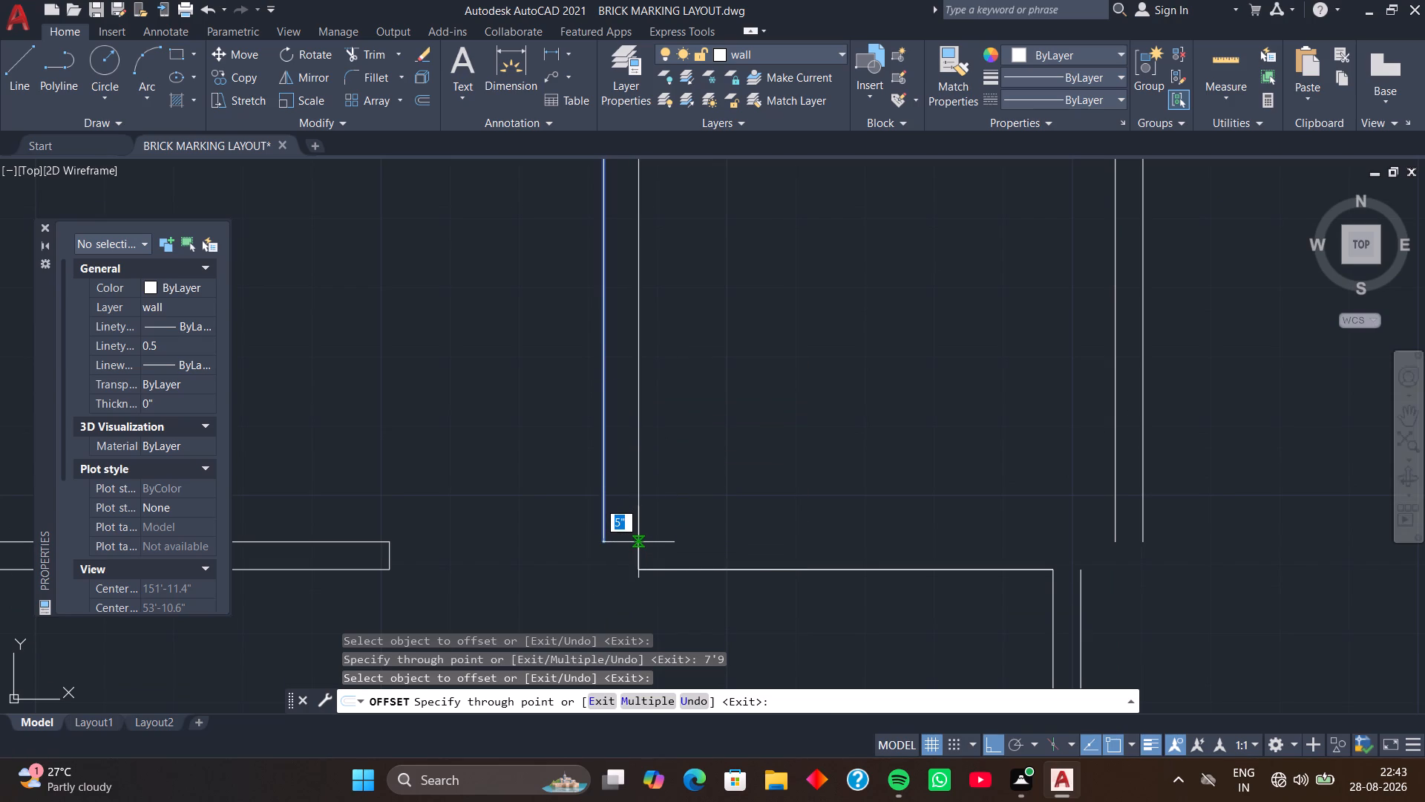
scroll(635, 540, "down", 1)
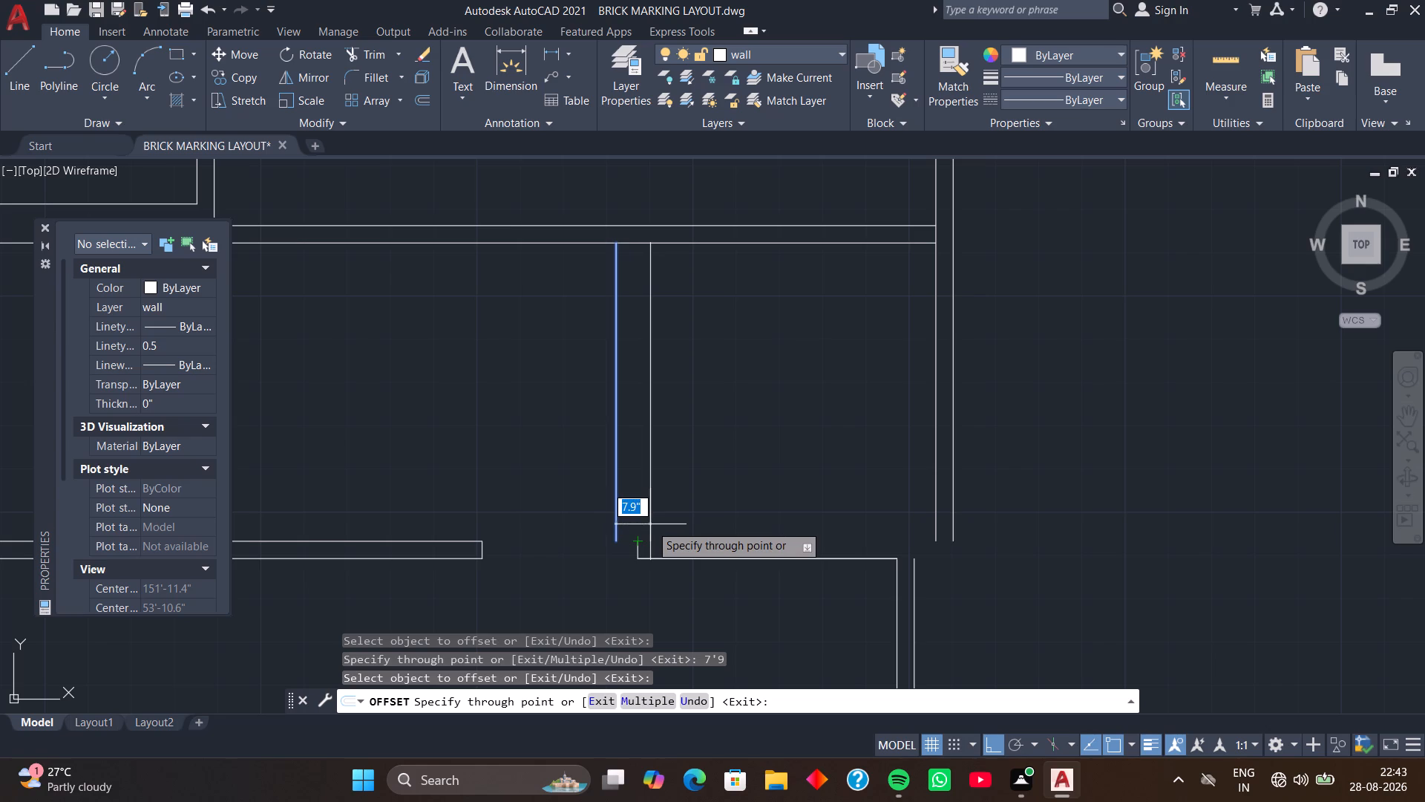
key("4")
key("Return")
Erase the short door jamb line beside the new partition's lower end, at the bottom room's door opening.
scroll(650, 524, "up", 1)
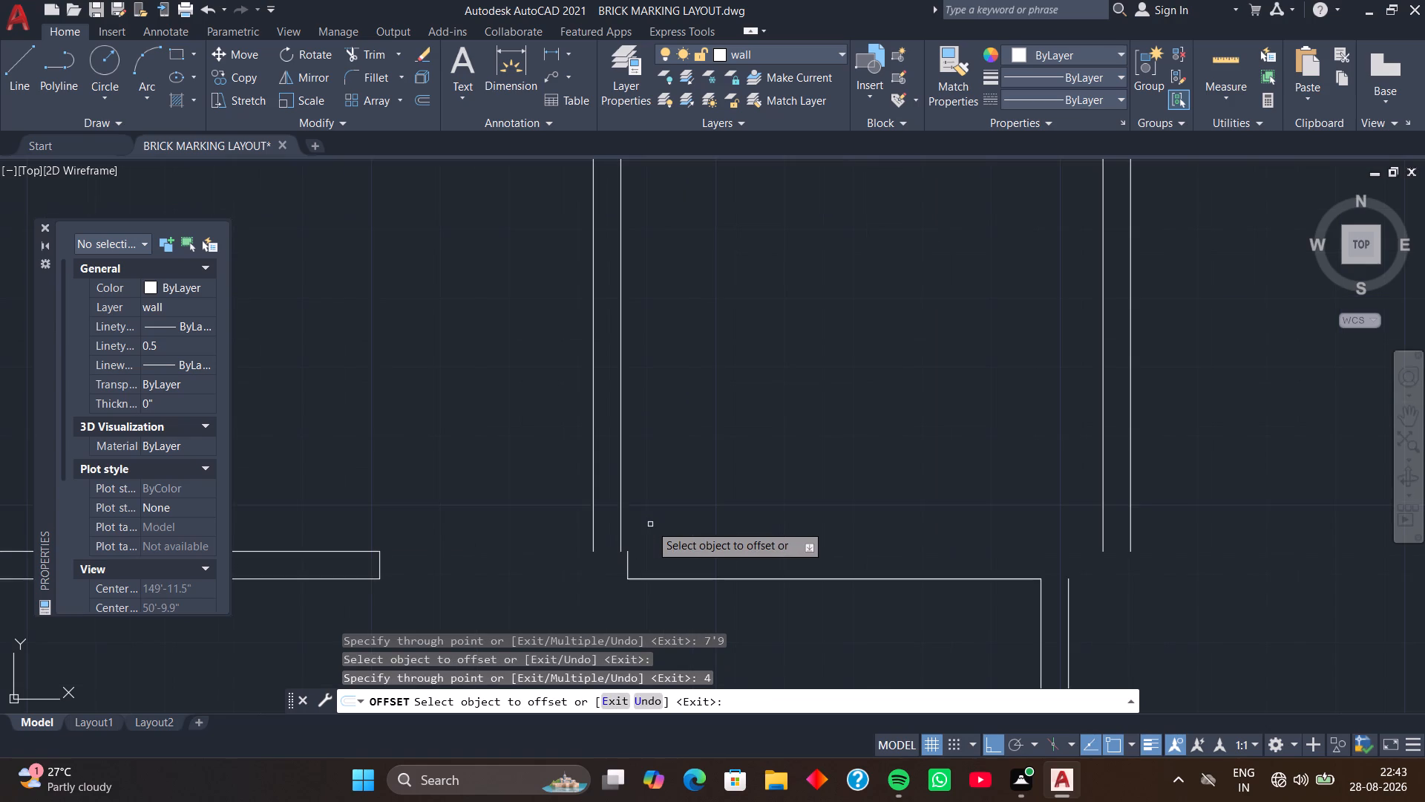
scroll(650, 524, "down", 2)
middle_click_drag(658, 456, 664, 378)
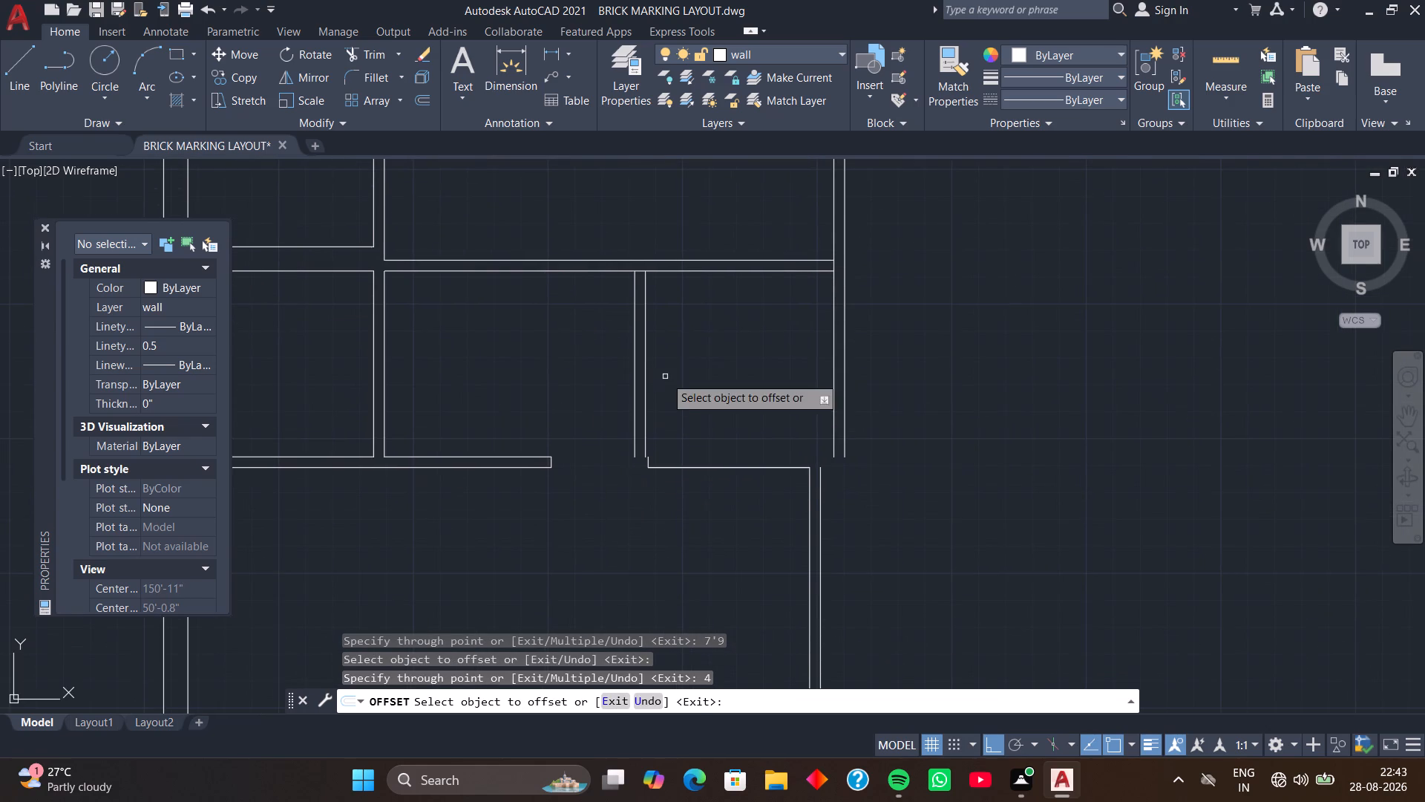
middle_click_drag(645, 318, 707, 451)
middle_click_drag(752, 538, 717, 477)
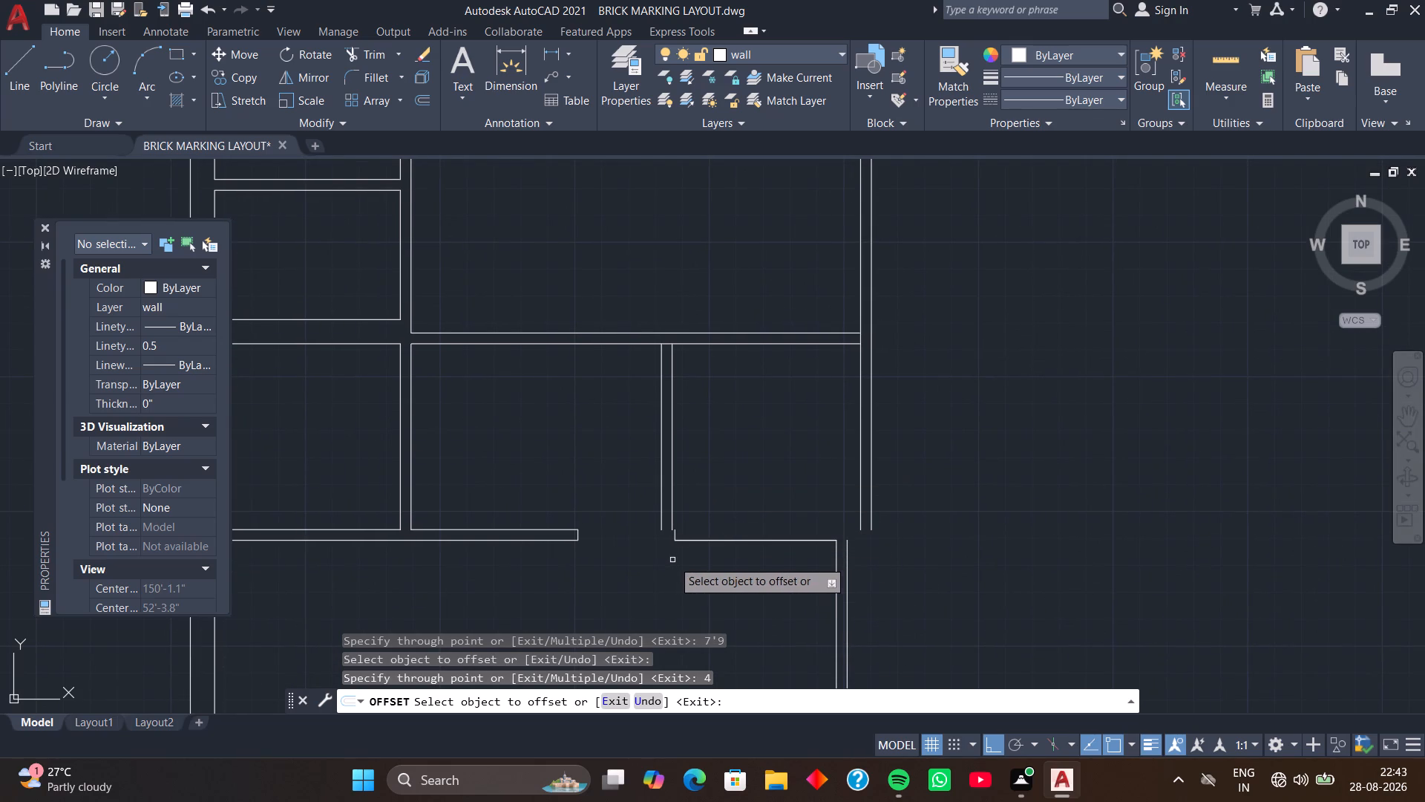
scroll(672, 559, "up", 1)
key("space")
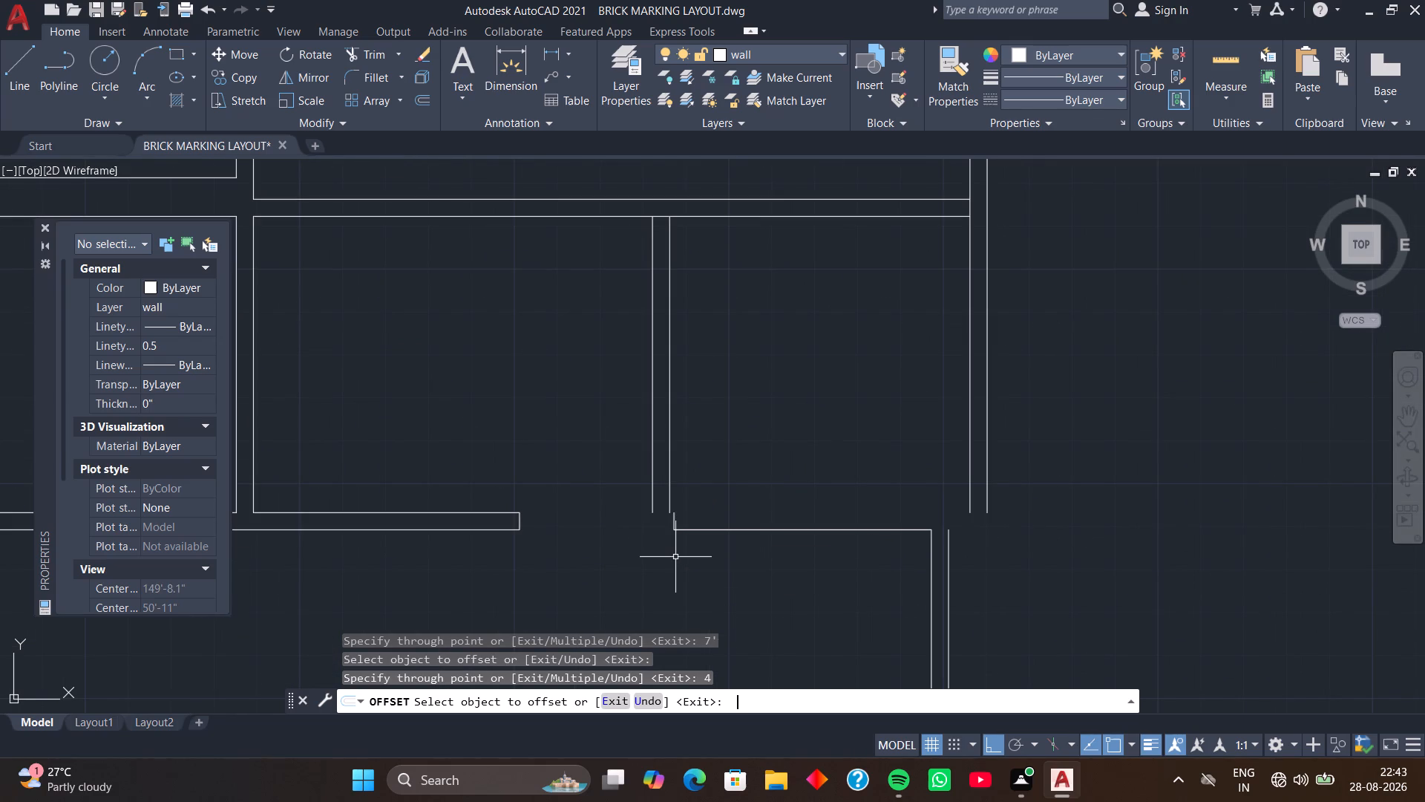
scroll(675, 529, "up", 2)
left_click(664, 520)
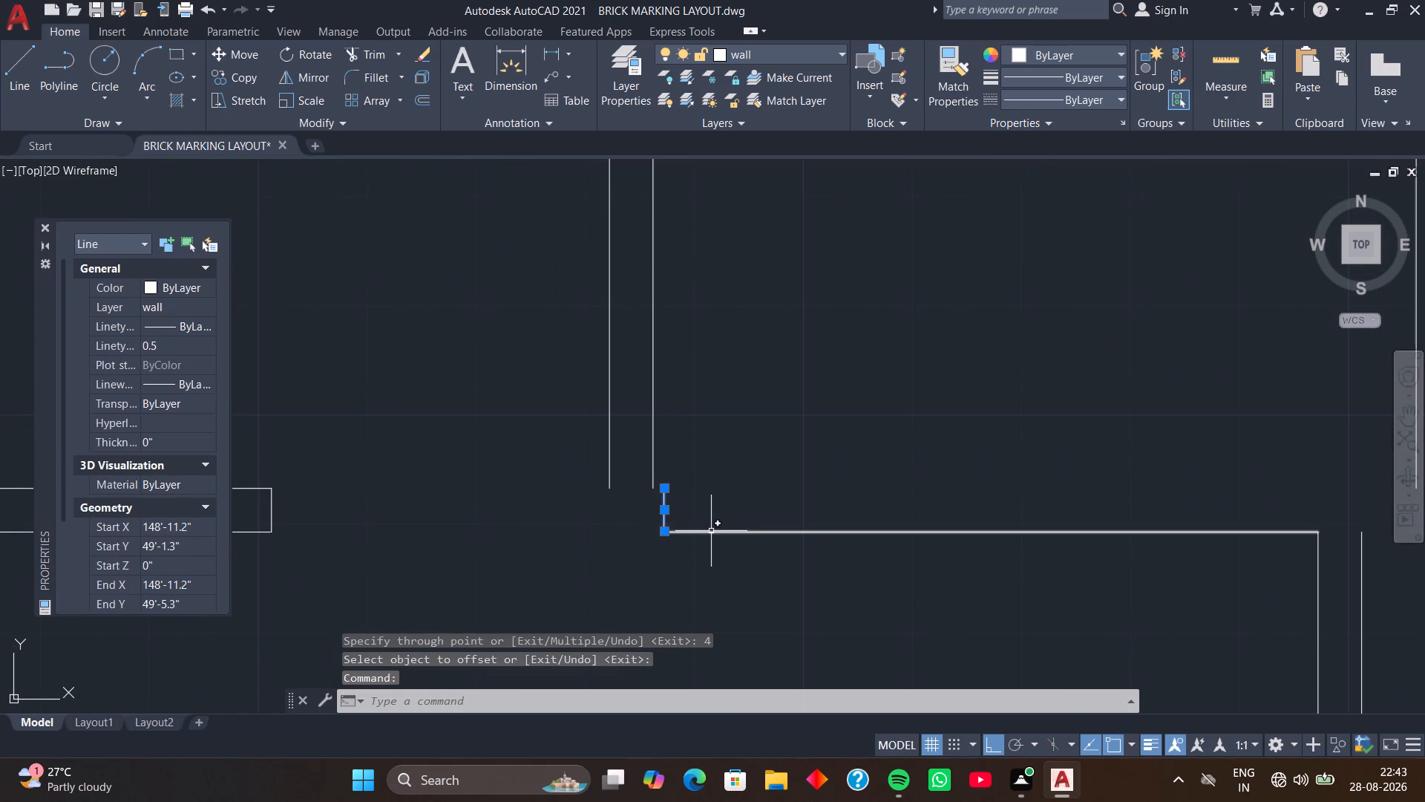
key("Delete")
left_click(712, 534)
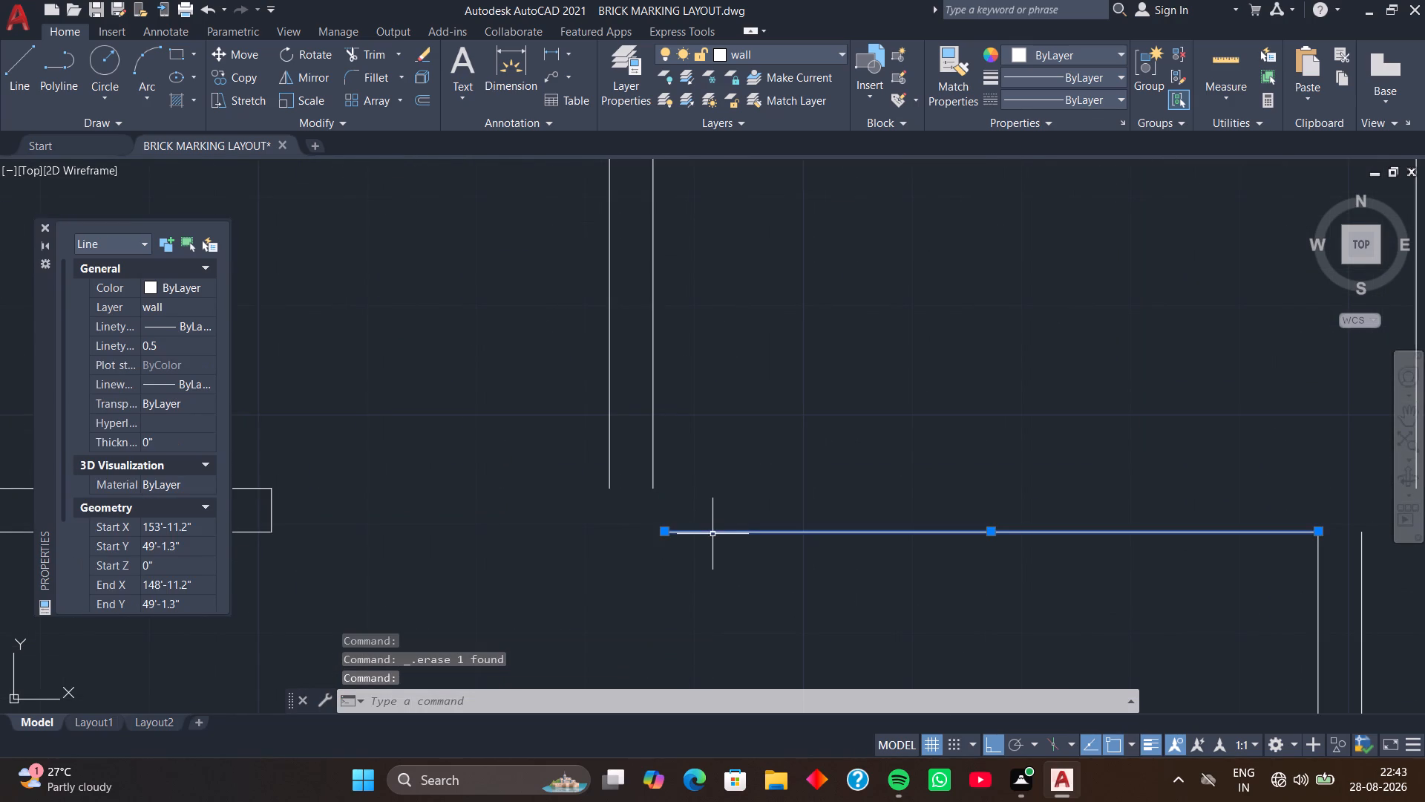
key("Escape")
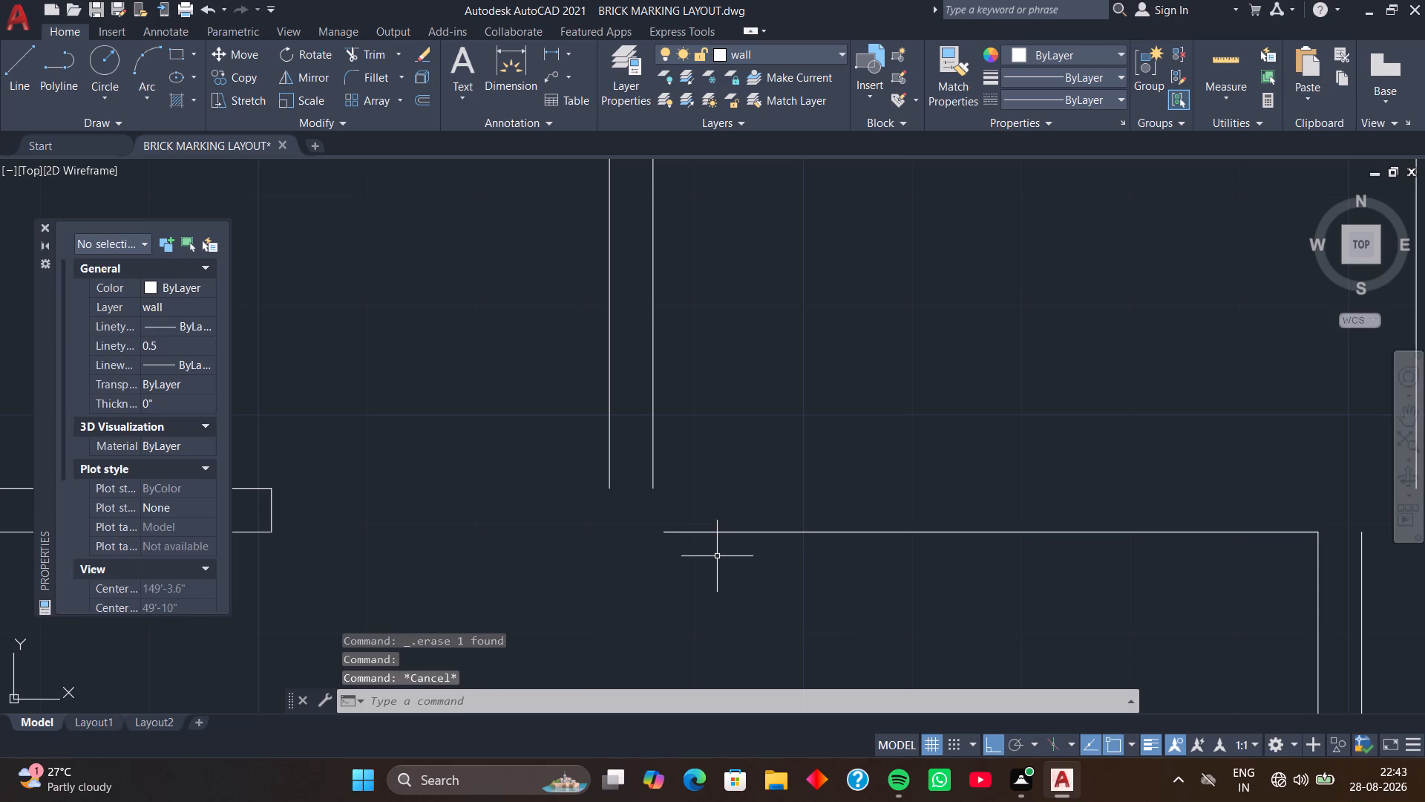
Fillet the short horizontal wall line with the new partition's left line to close the small room's lower-left corner.
key("f")
key("space")
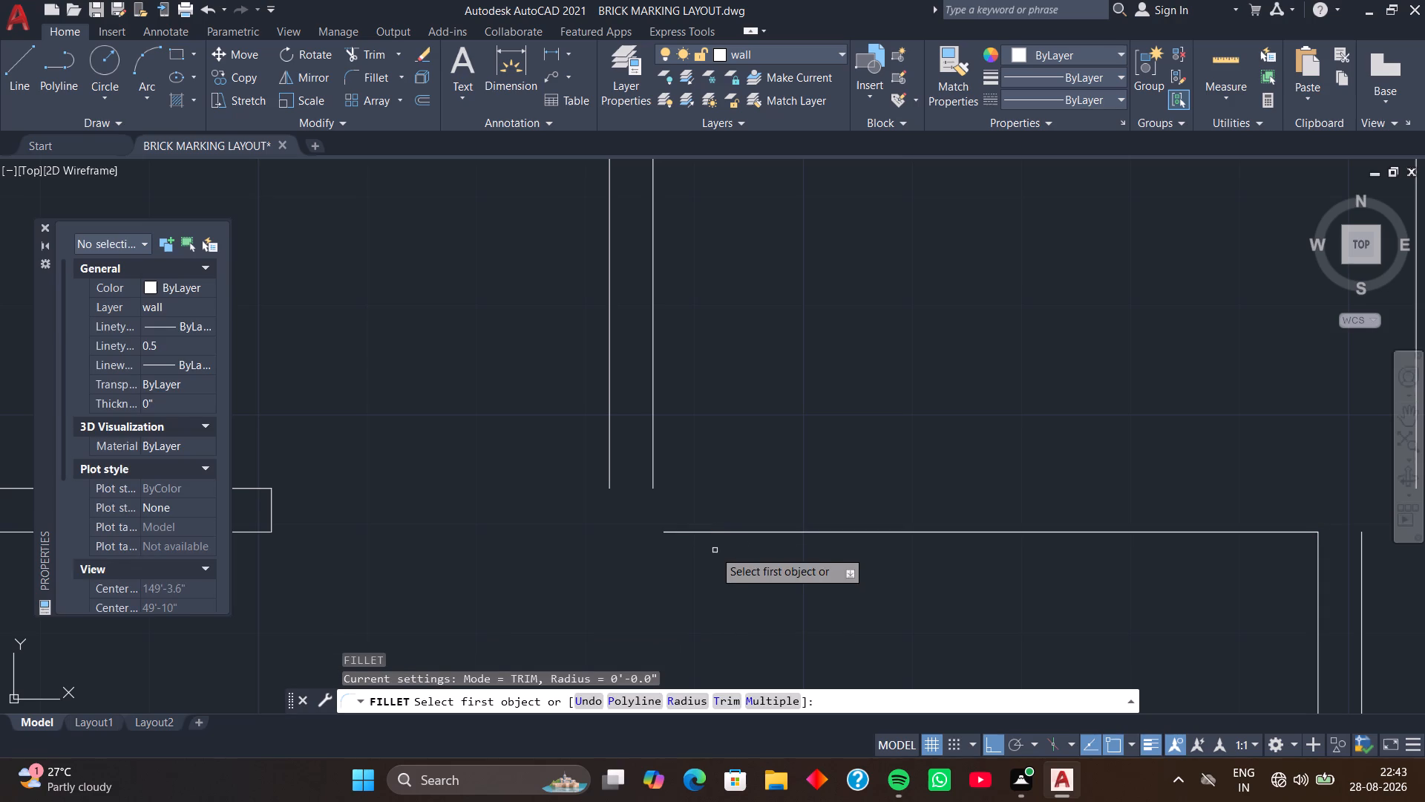
left_click(710, 533)
left_click(606, 453)
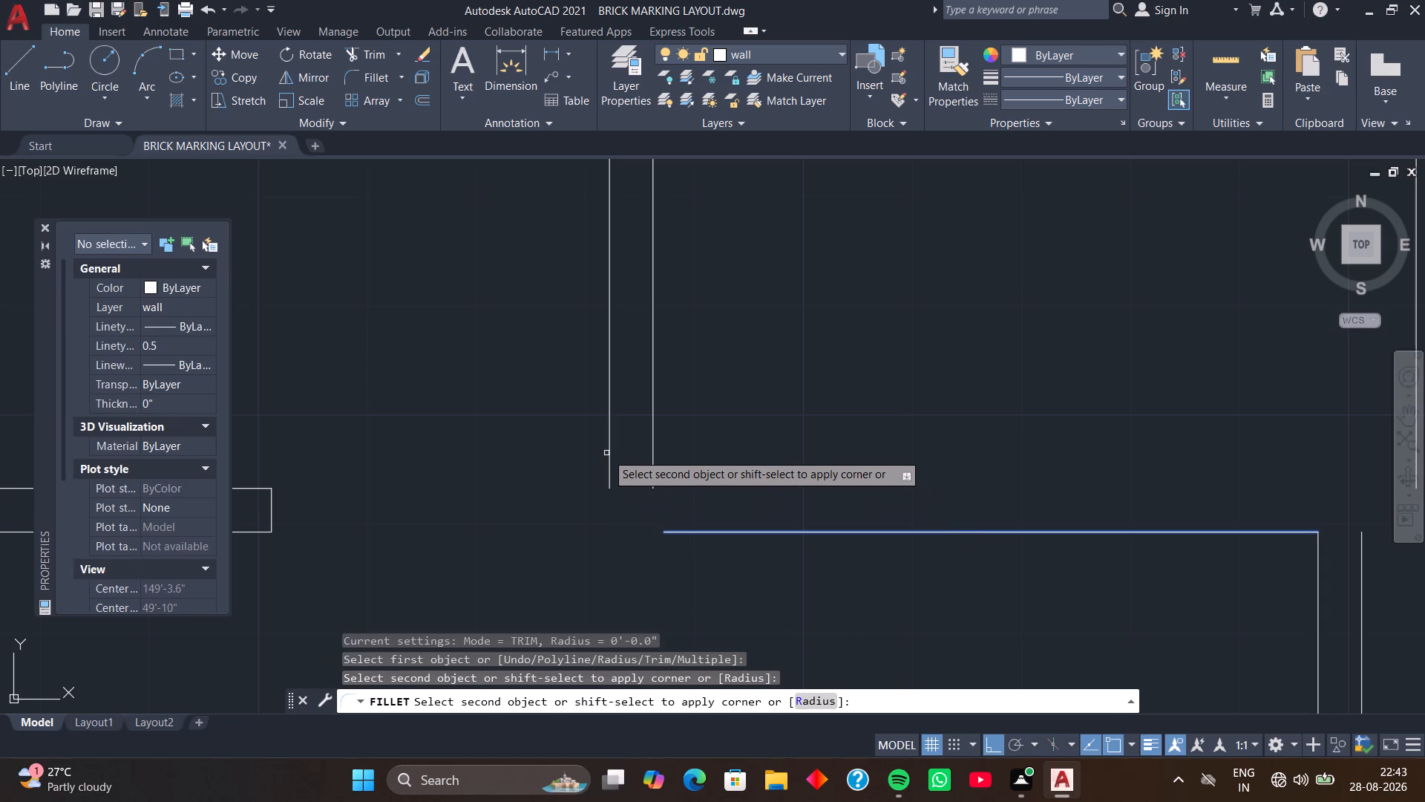
left_click(611, 454)
Erase the right line of the new vertical partition at the small room's left side.
scroll(695, 509, "down", 1)
middle_click_drag(722, 519, 652, 435)
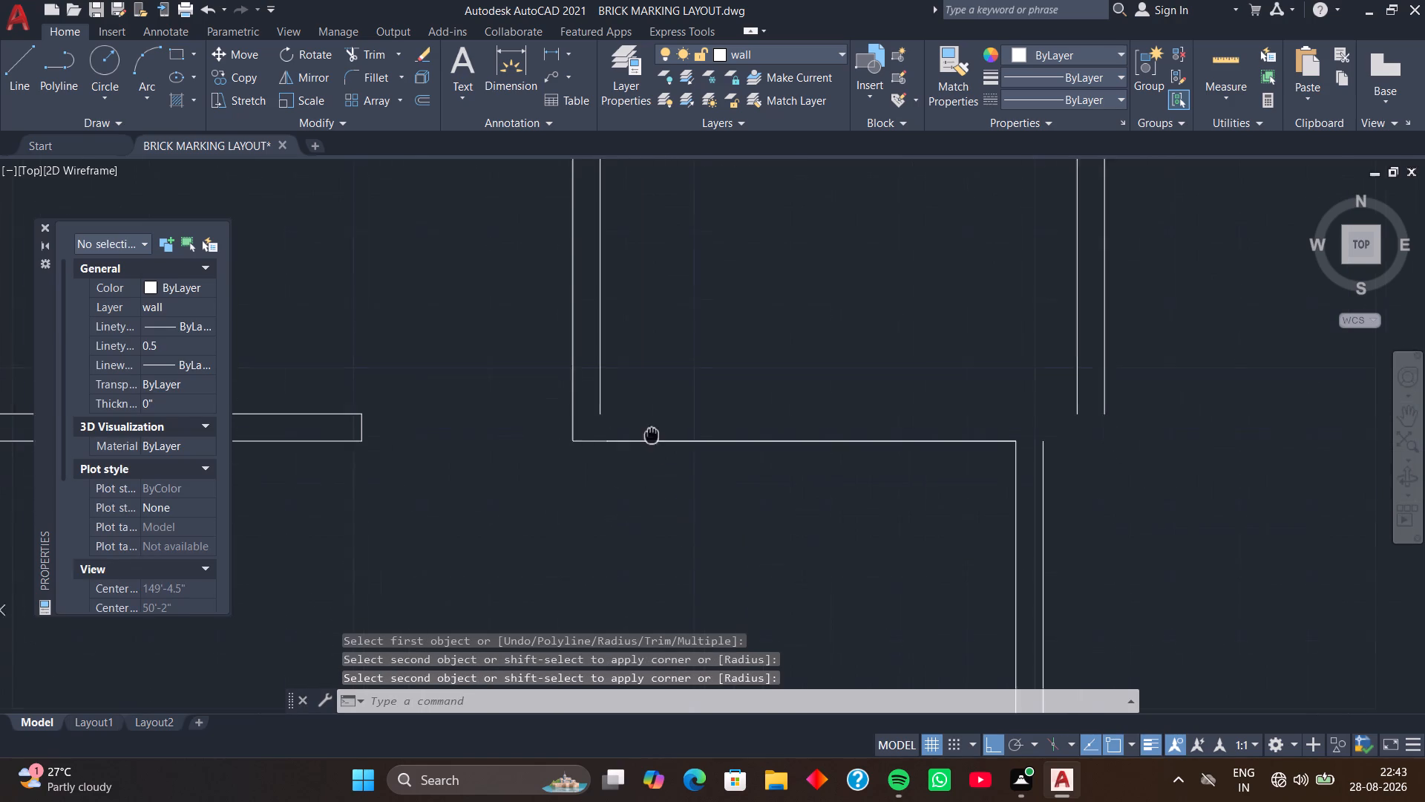
middle_click_drag(652, 435, 649, 431)
middle_click_drag(835, 533, 753, 496)
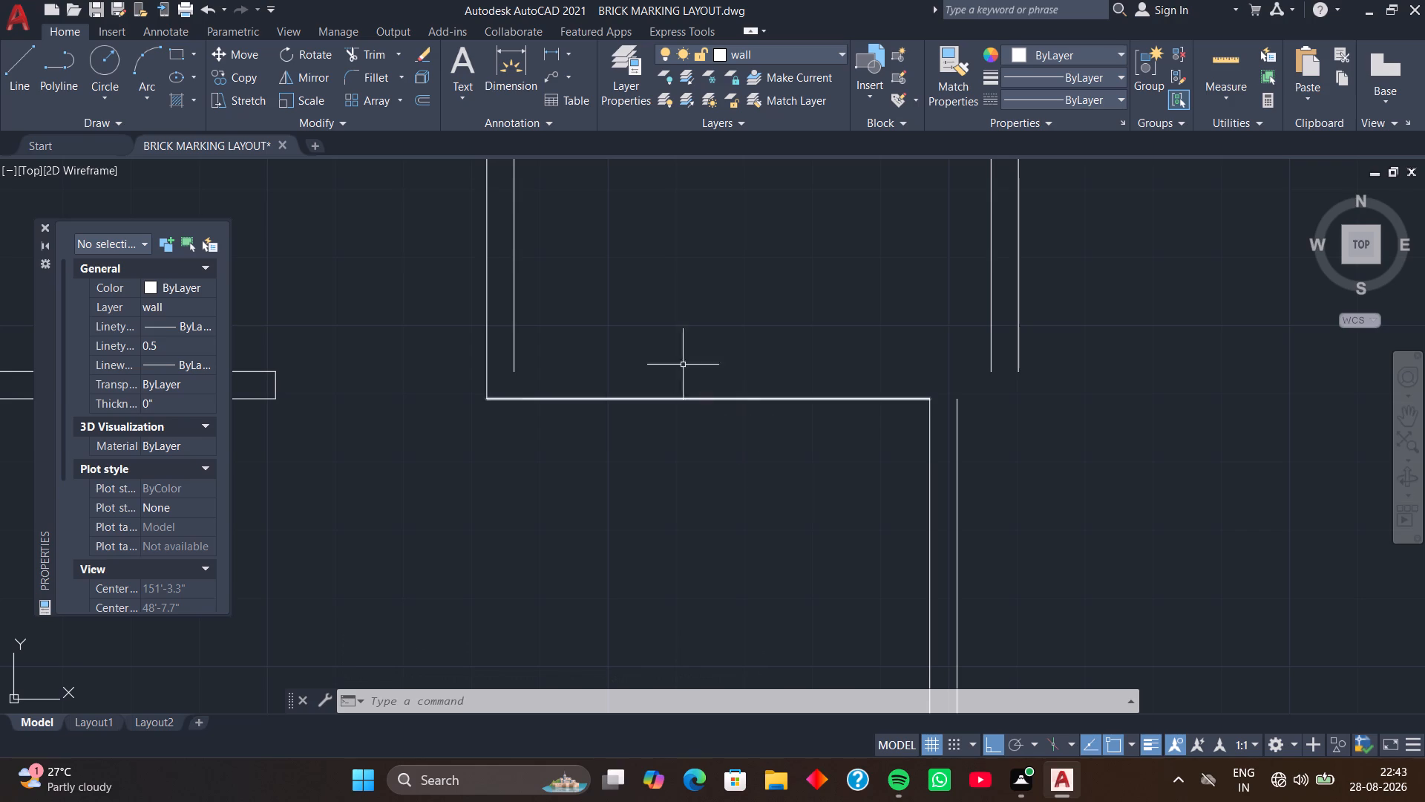
middle_click_drag(672, 327, 698, 579)
scroll(646, 385, "down", 2)
middle_click_drag(645, 370, 665, 419)
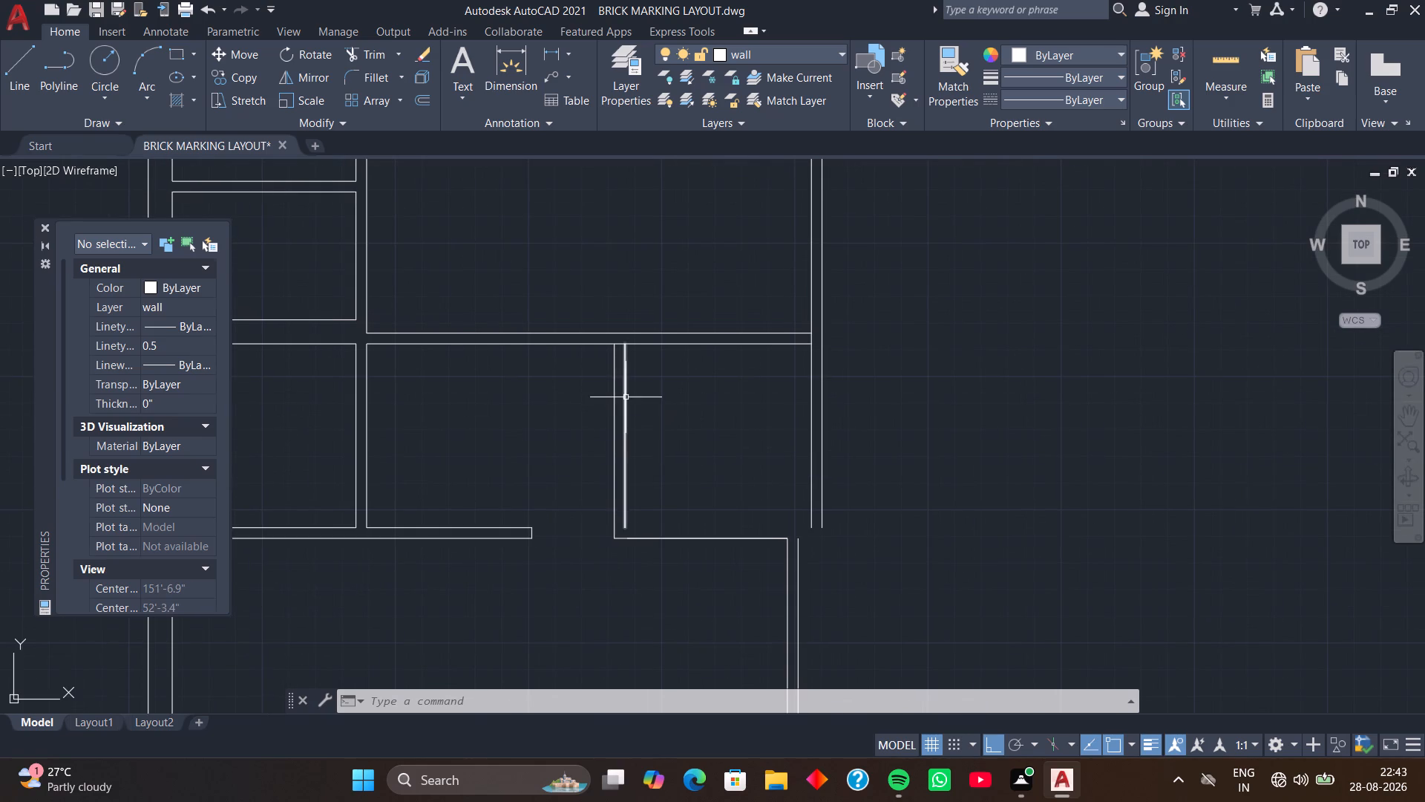
left_click(625, 397)
key("Delete")
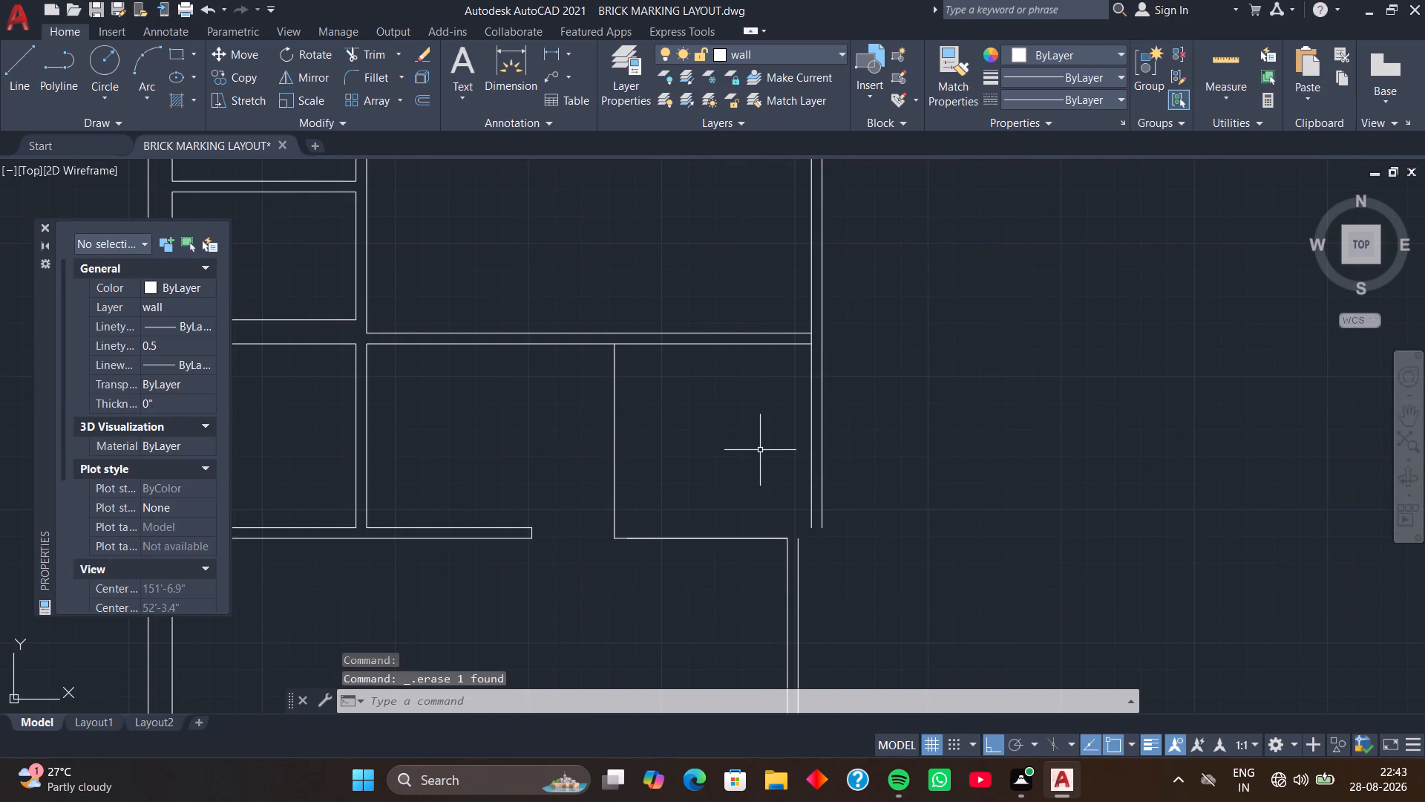
Offset the small room's left line and bottom line 9" inward to form thick walls.
type("O")
key("space")
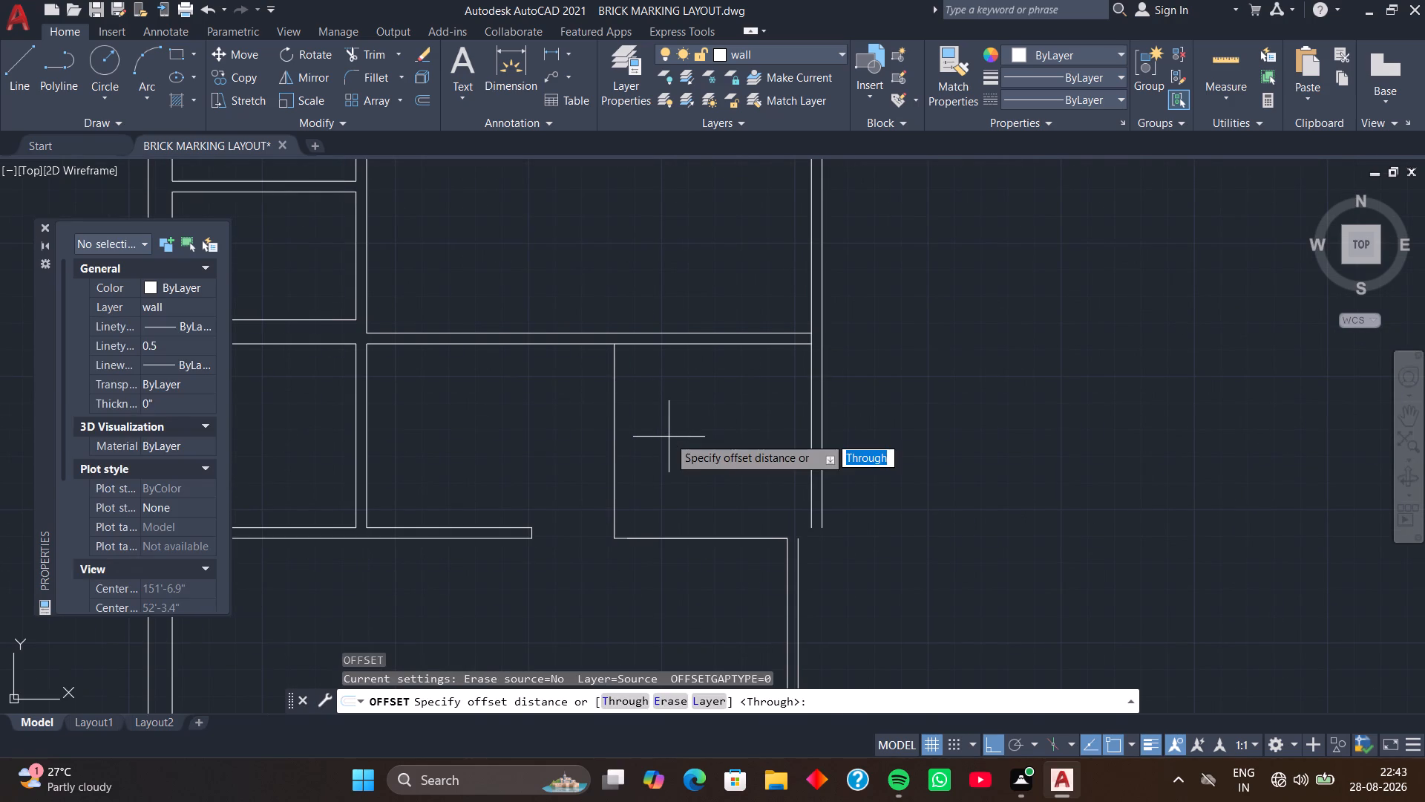
key("space")
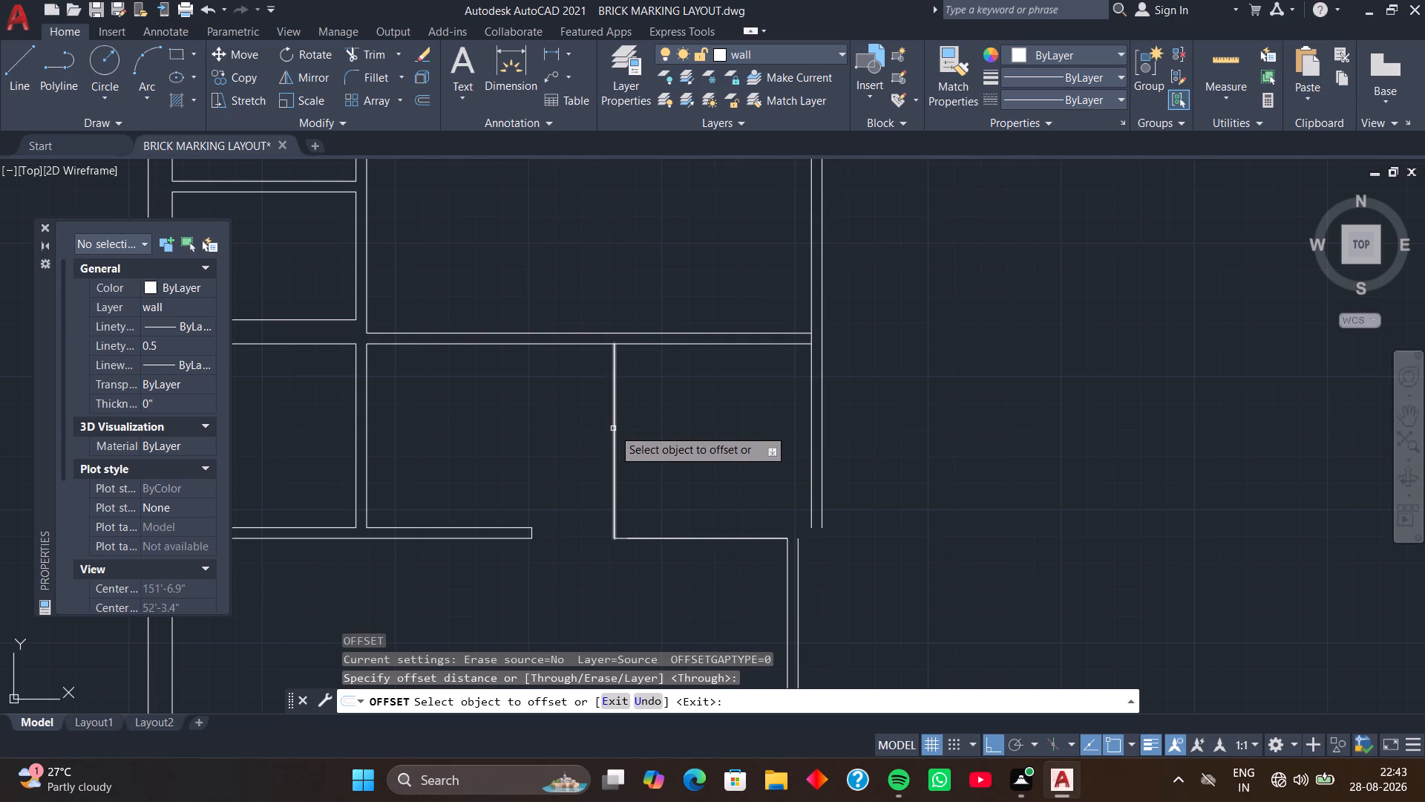
left_click(613, 428)
key("9")
key("Return")
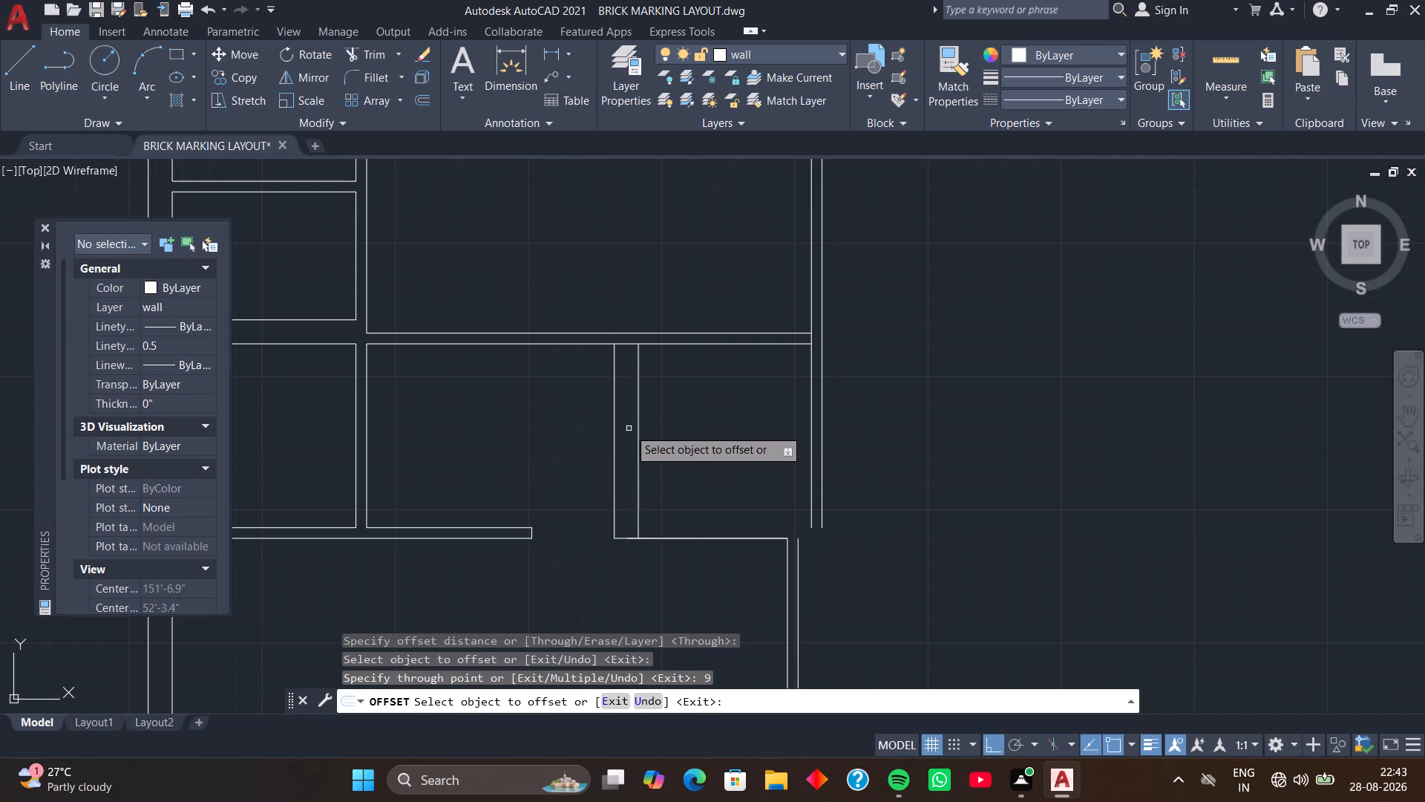
left_click(687, 537)
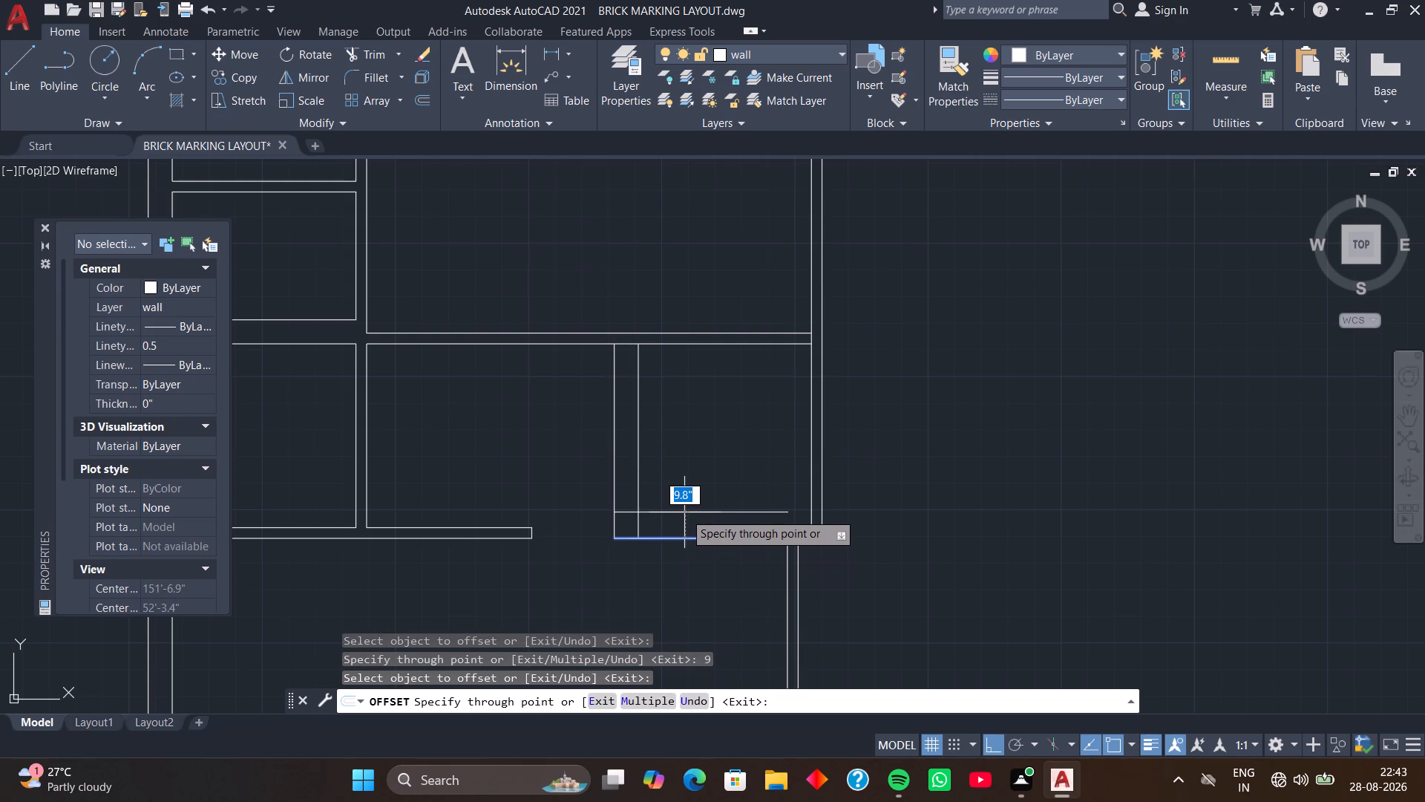
key("9")
key("Return")
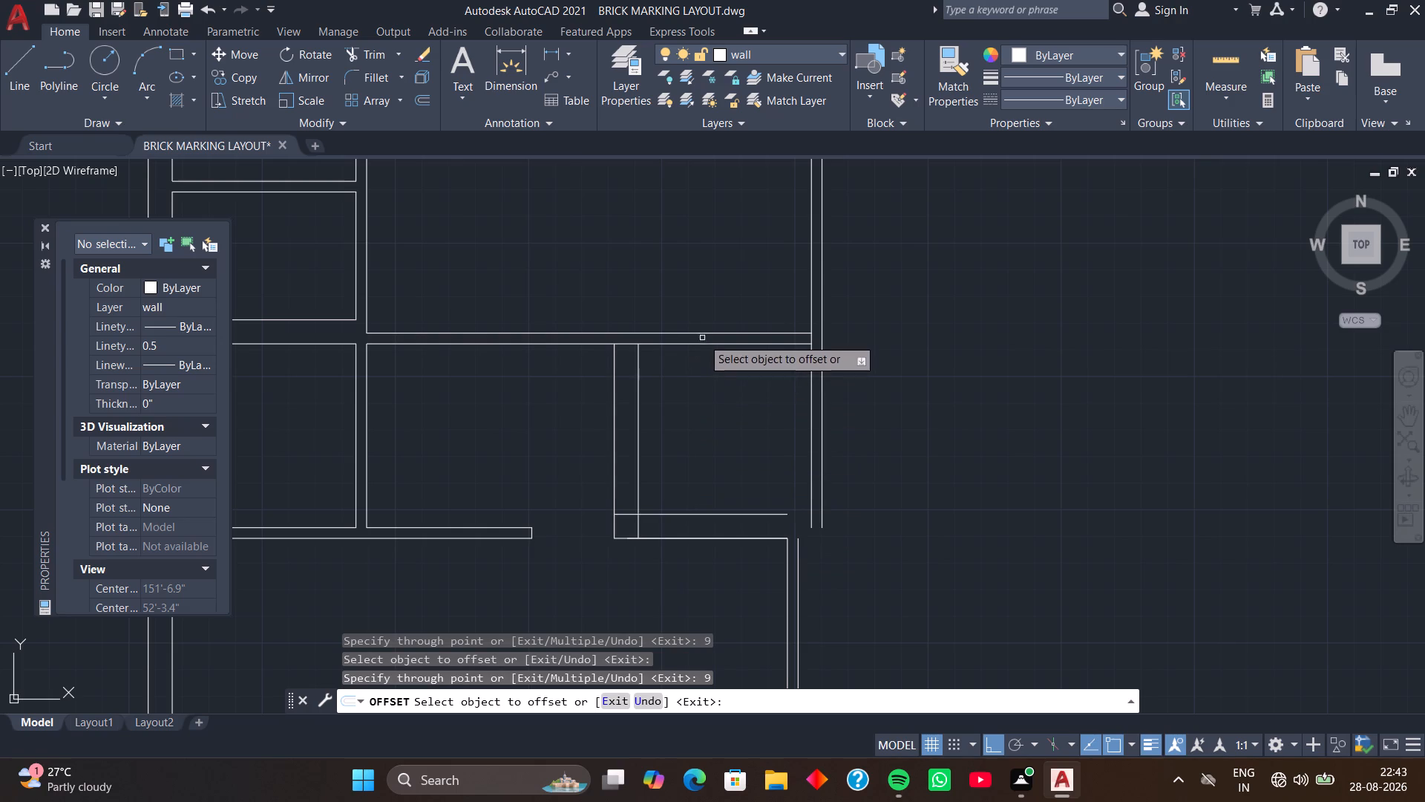
scroll(644, 382, "up", 2)
middle_click_drag(643, 379, 693, 480)
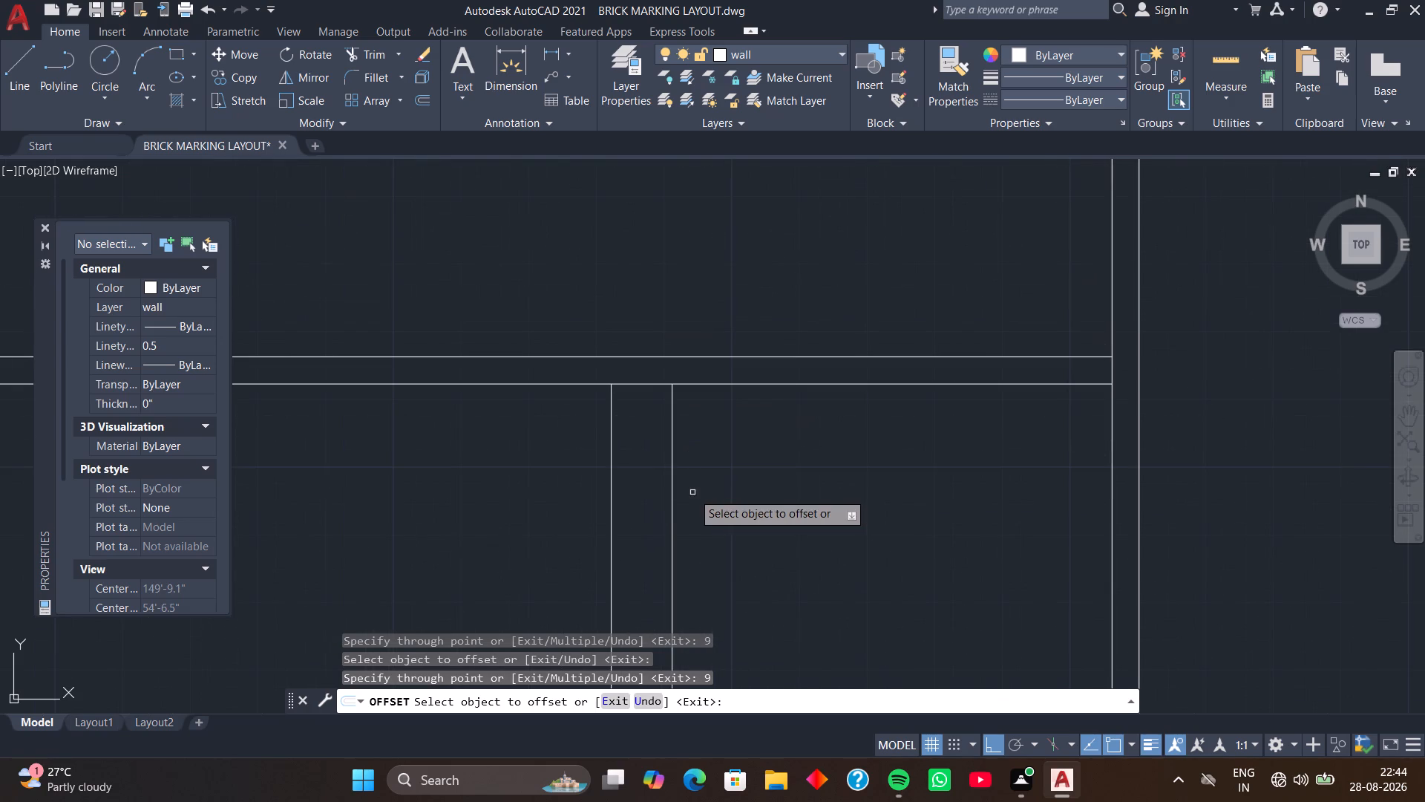
key("space")
Trim the lower line of the horizontal partition from the small room's left wall across to the right wall.
type("TR")
key("space")
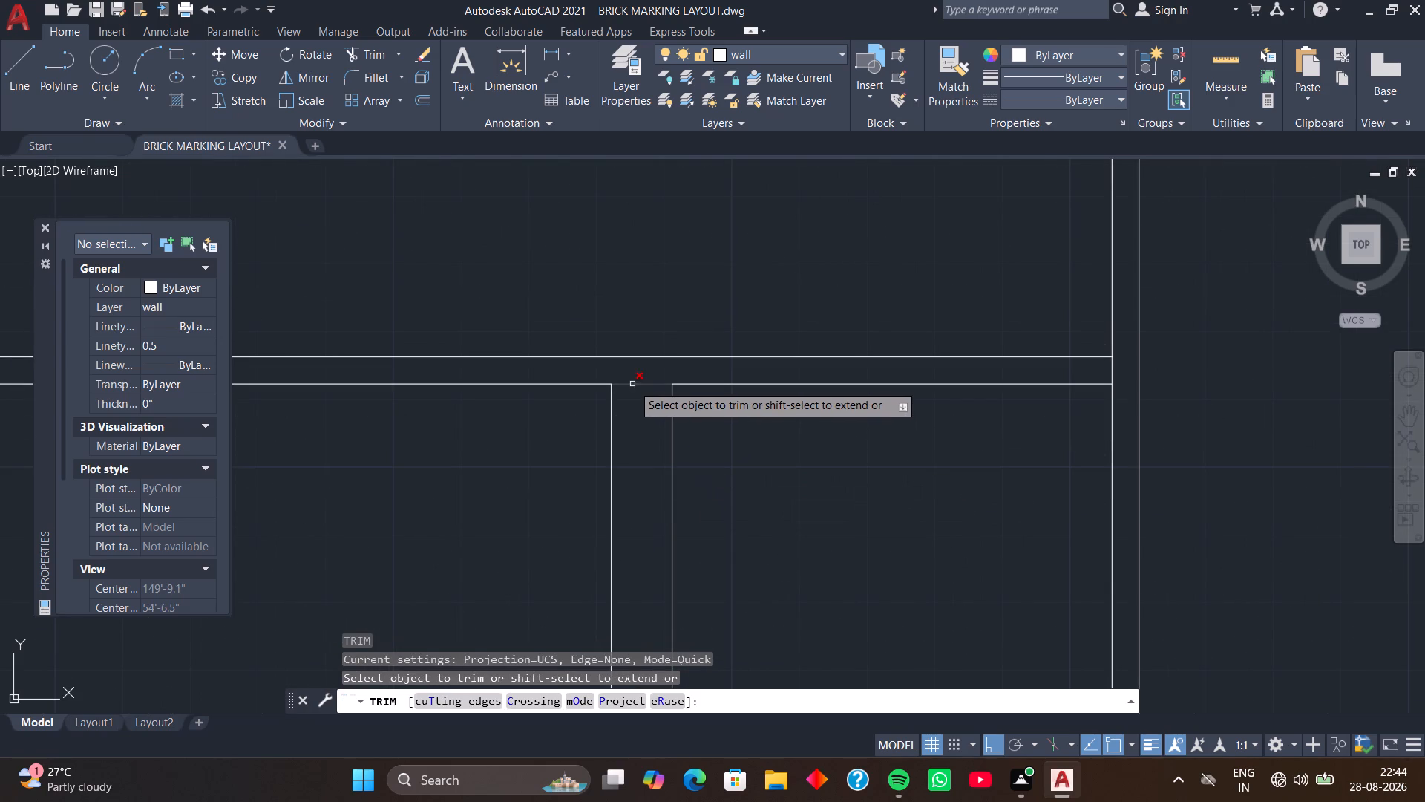
left_click(632, 384)
left_click(712, 385)
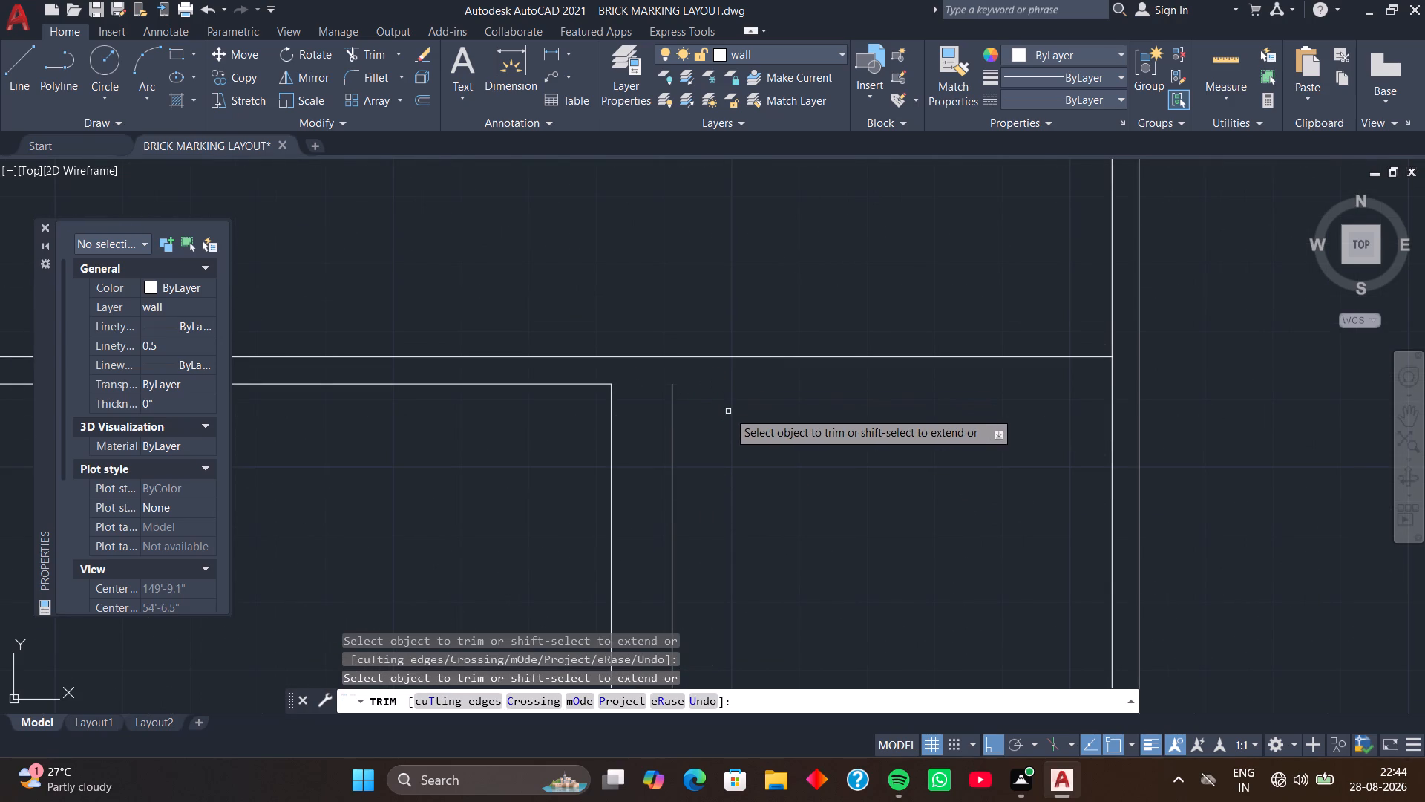
key("space")
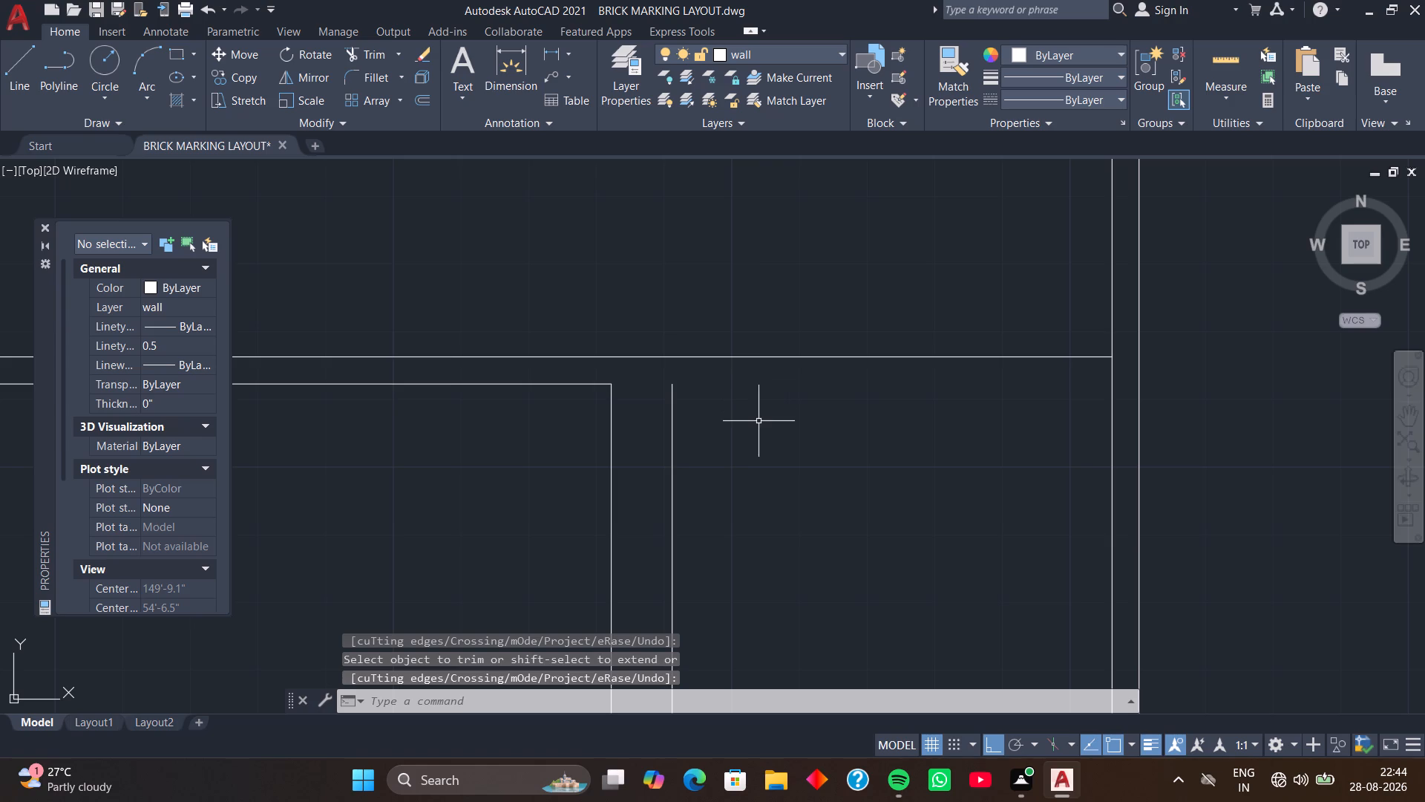
Offset the horizontal partition's upper line 9" downward to form the small room's top wall.
type("O")
key("space")
key("space")
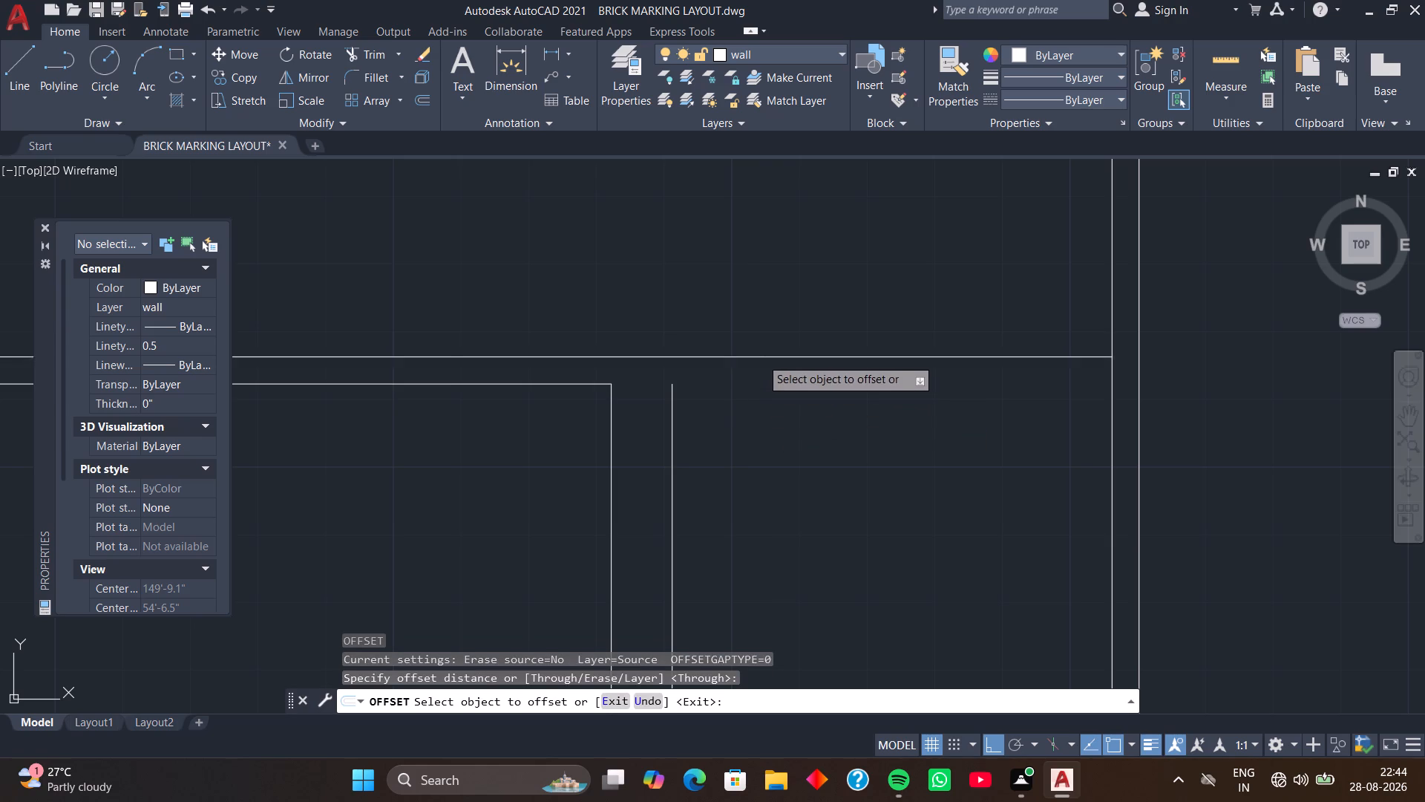
left_click(761, 358)
key("9")
key("Return")
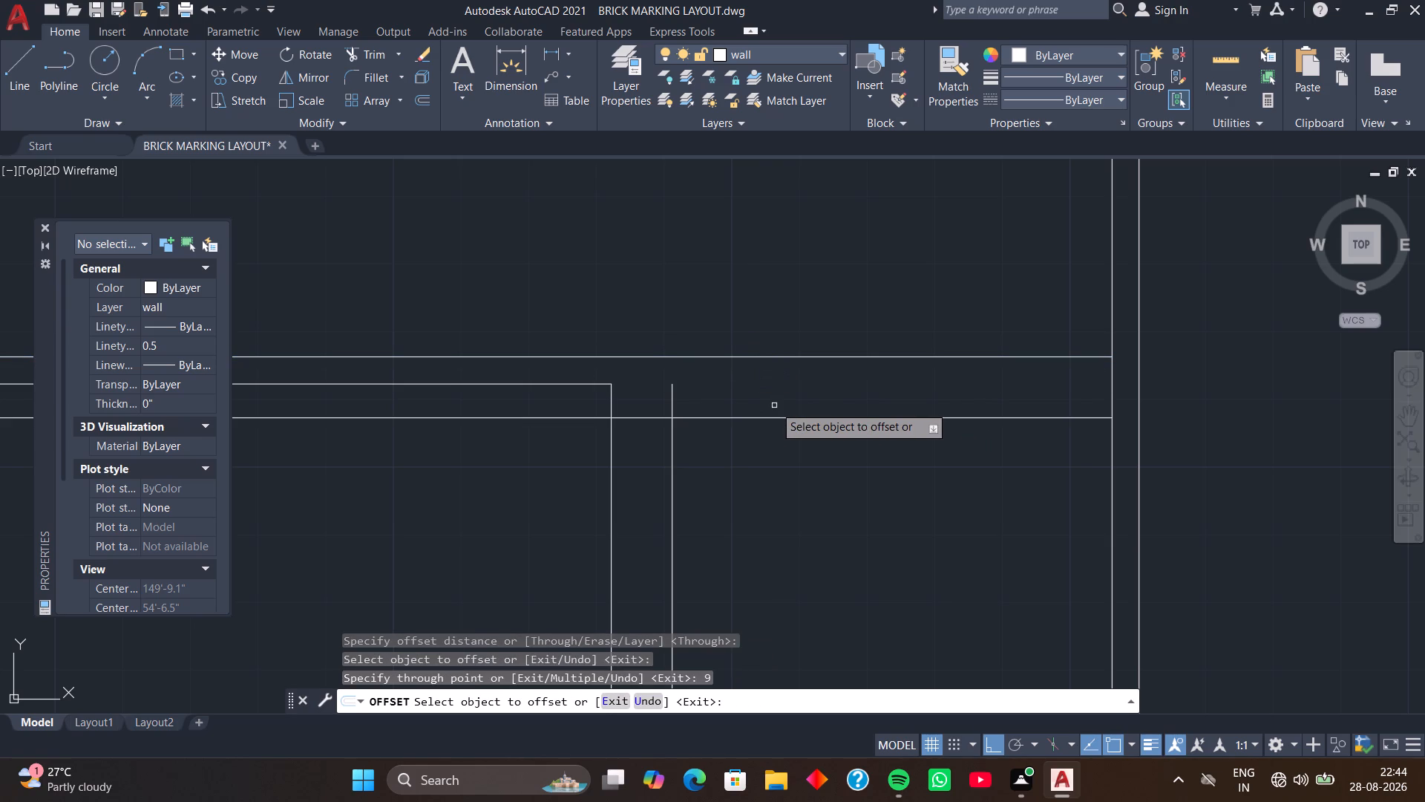
key("space")
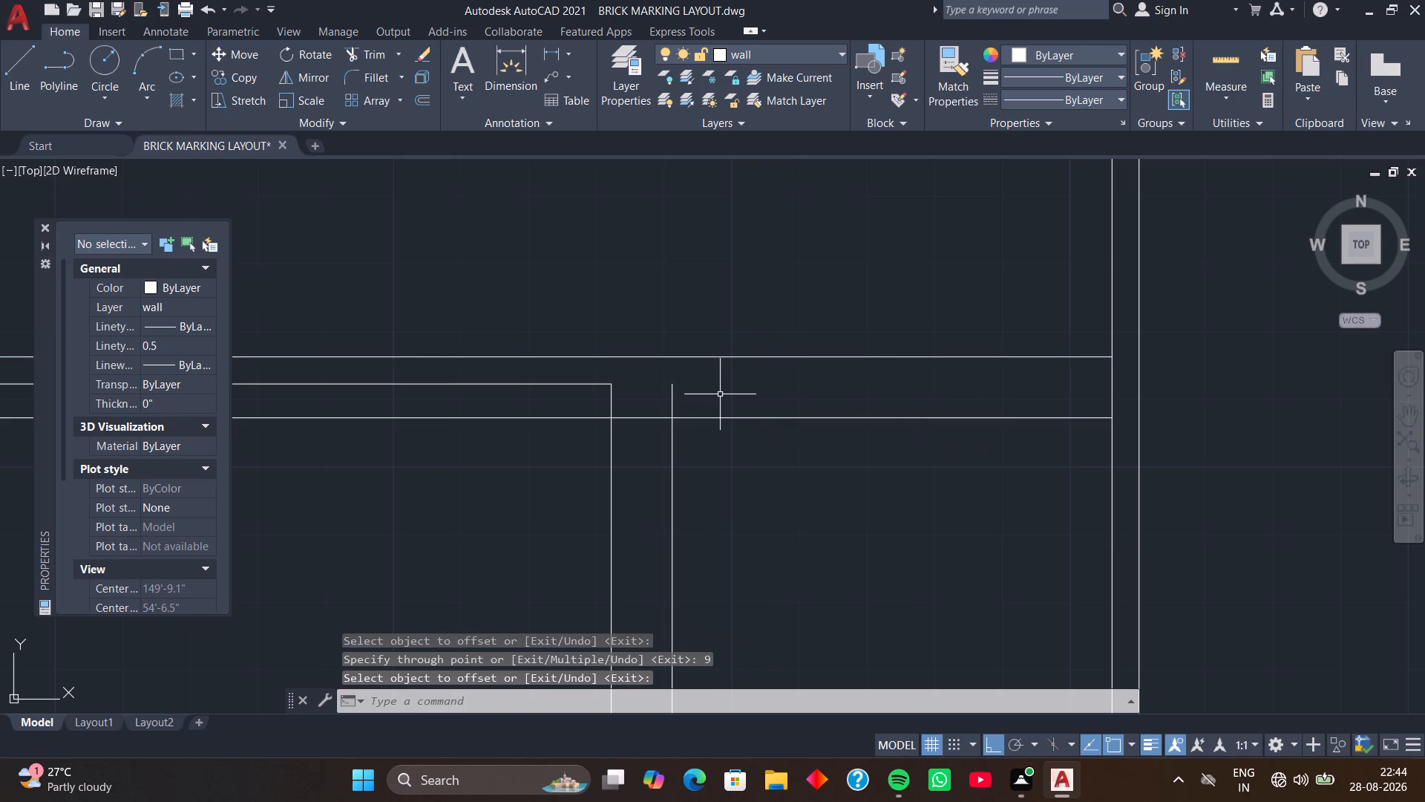
Trim the overlapping inner wall lines at the small room's upper-left and lower-left corners, including the excess running into the adjoining room.
type("TR")
key("space")
left_click(675, 396)
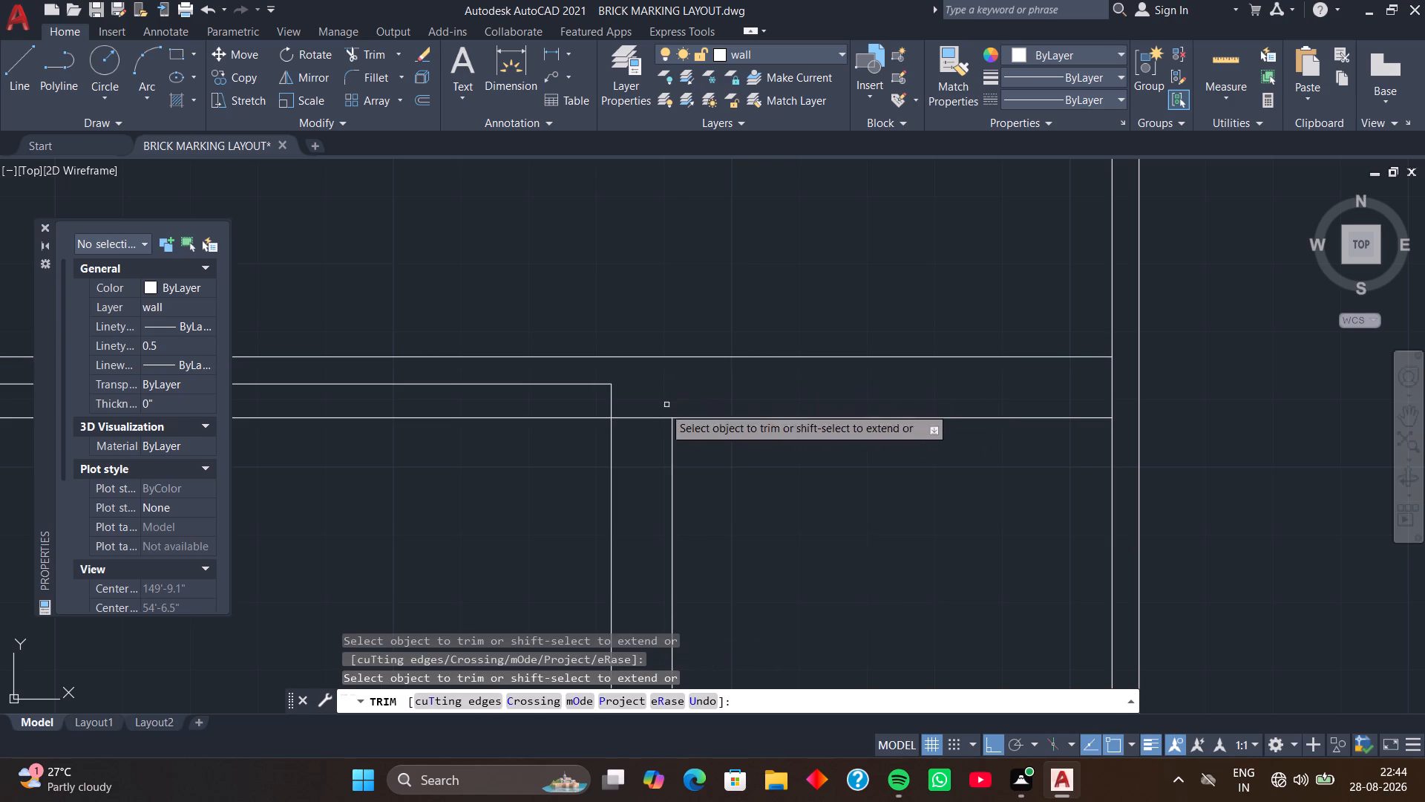
left_click(656, 417)
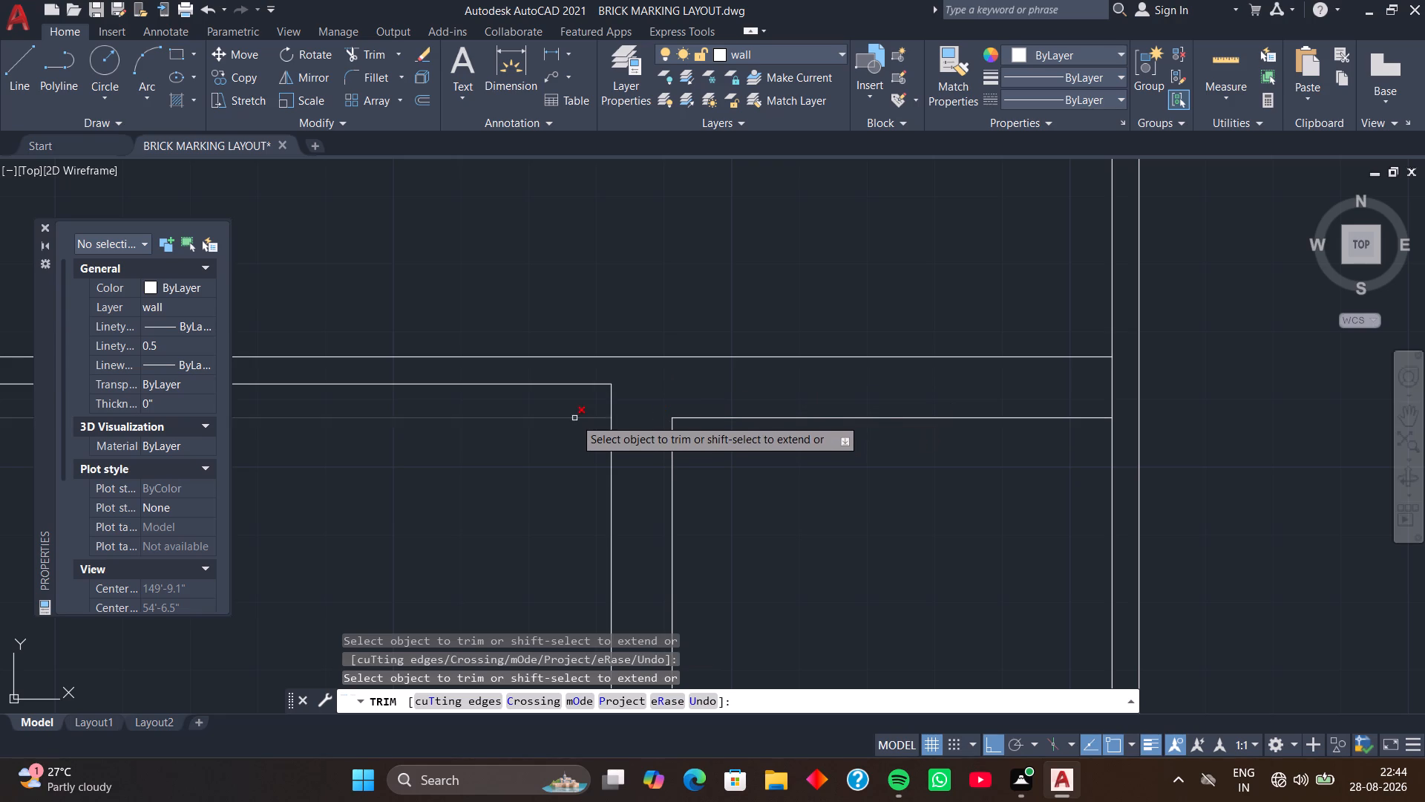
left_click(574, 417)
scroll(569, 427, "down", 2)
middle_click_drag(526, 449, 526, 420)
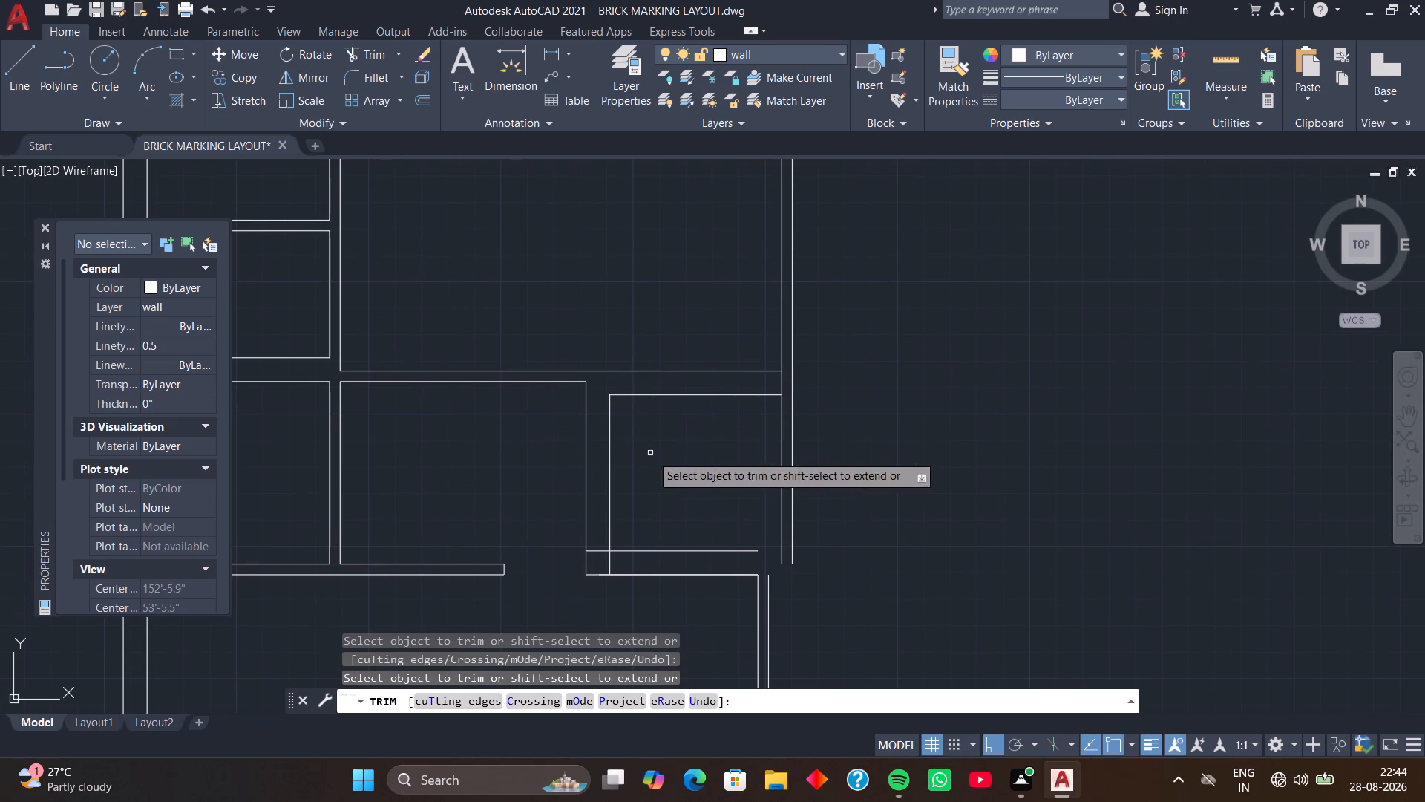
scroll(607, 564, "up", 1)
left_click(607, 564)
left_click(594, 544)
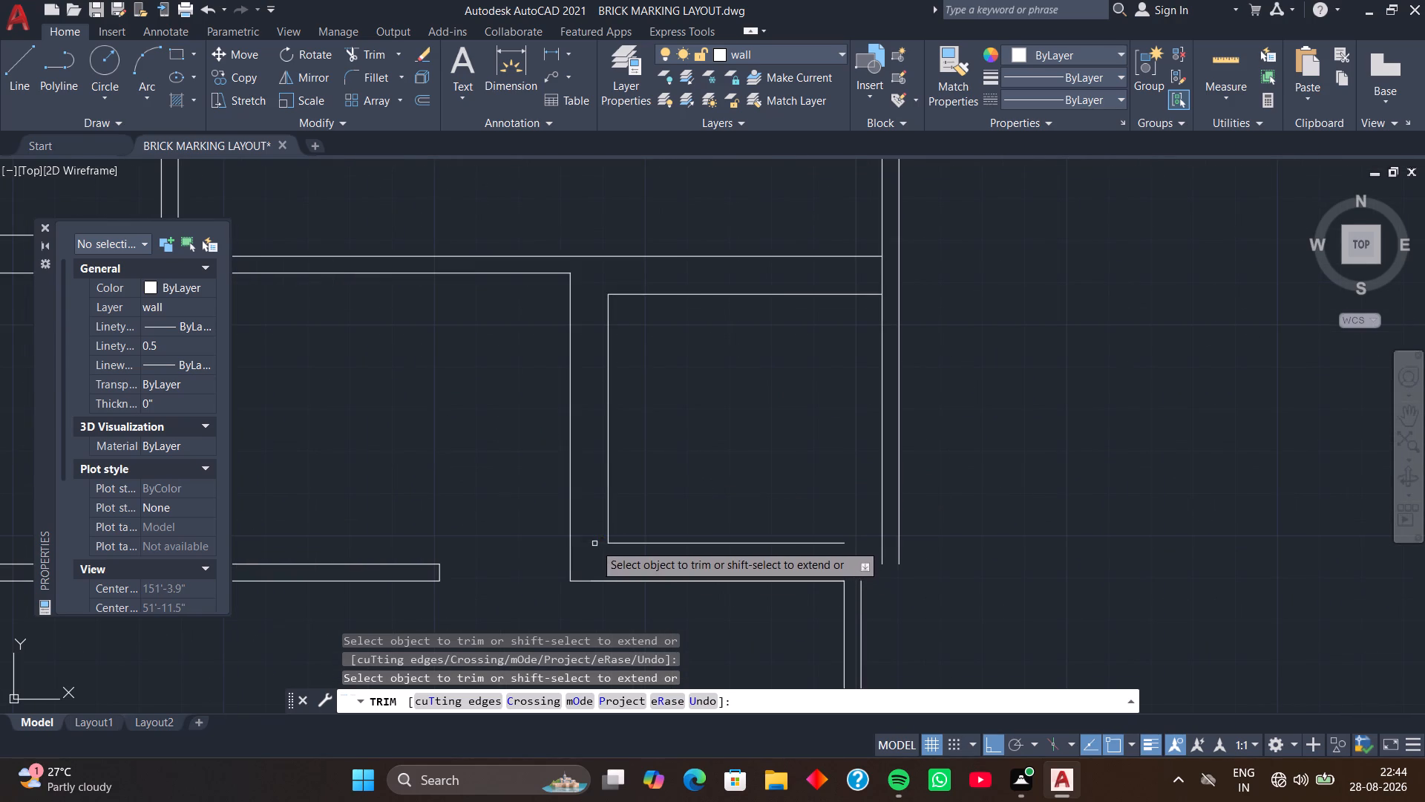
middle_click_drag(720, 567, 655, 491)
scroll(668, 507, "up", 1)
middle_click_drag(739, 488, 662, 480)
scroll(662, 480, "down", 2)
middle_click_drag(661, 480, 628, 451)
key("space")
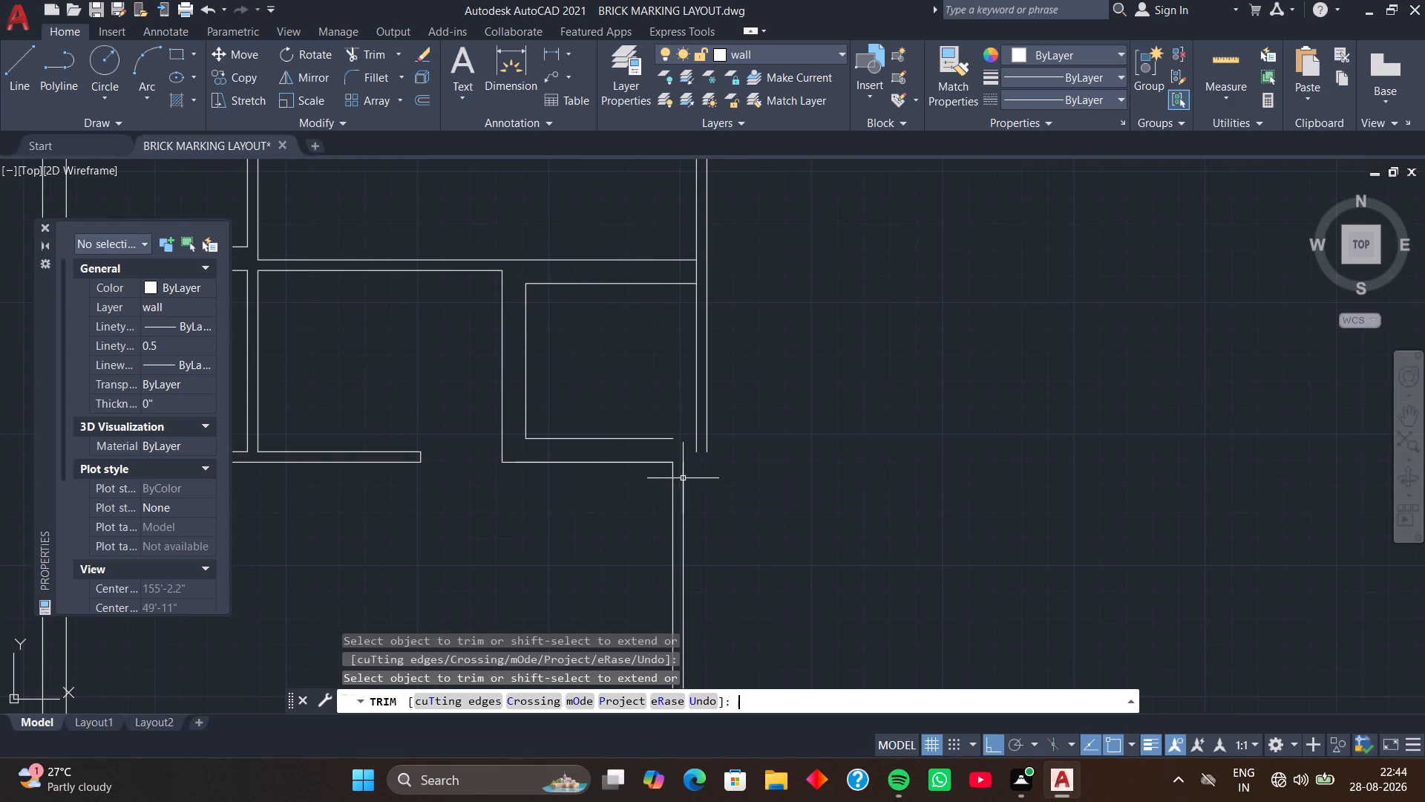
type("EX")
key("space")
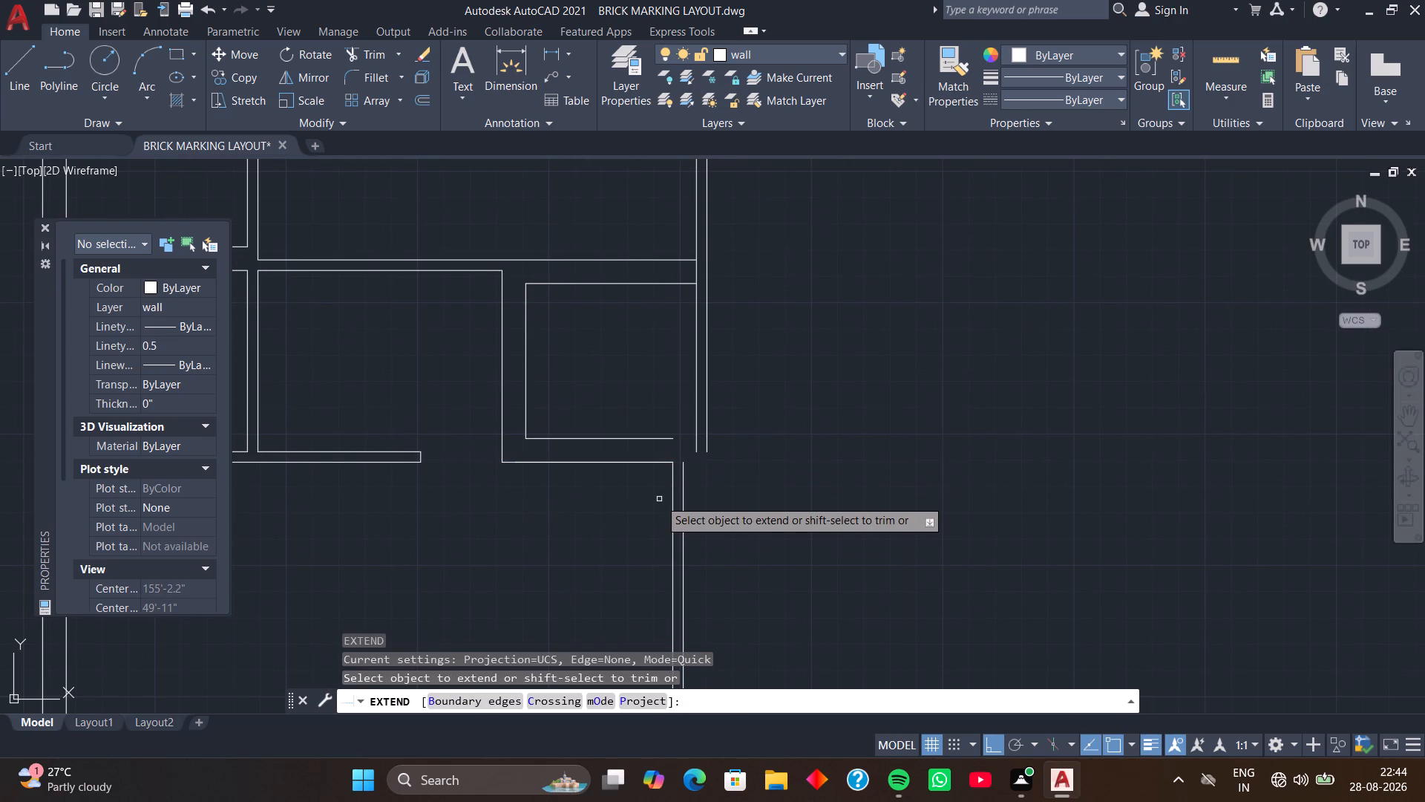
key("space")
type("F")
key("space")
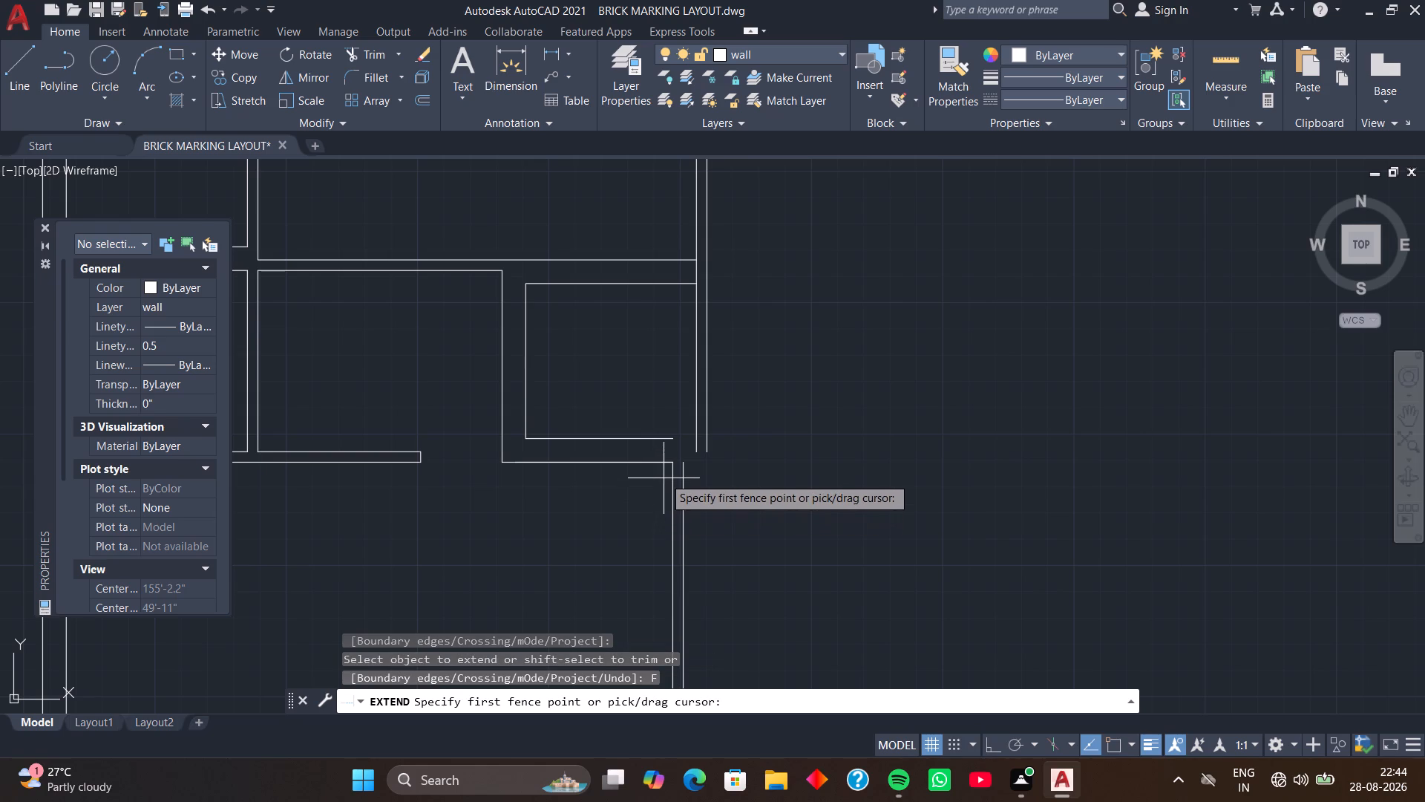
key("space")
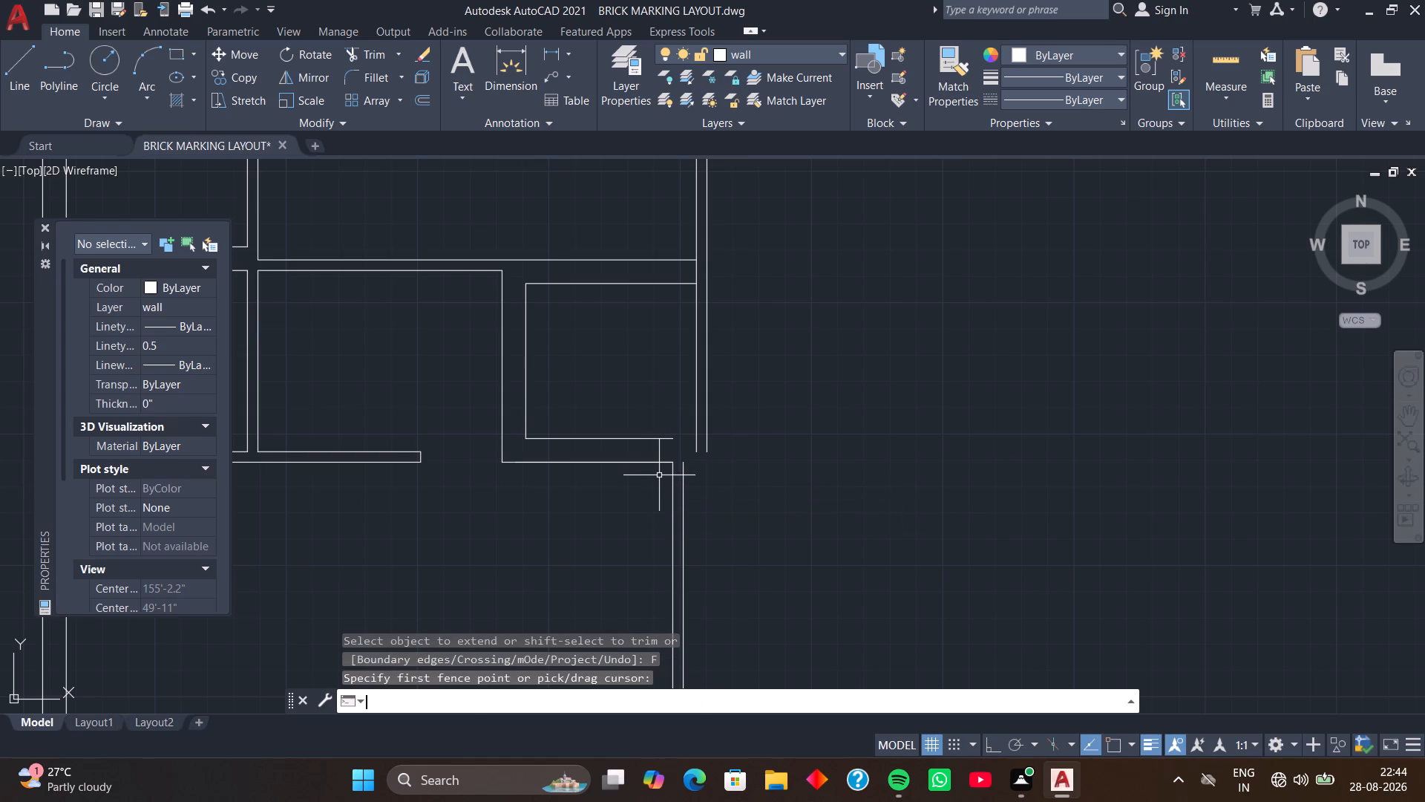
Fillet the small room's bottom outer line with the right wall's outer line to close the lower-right corner.
type("F")
key("space")
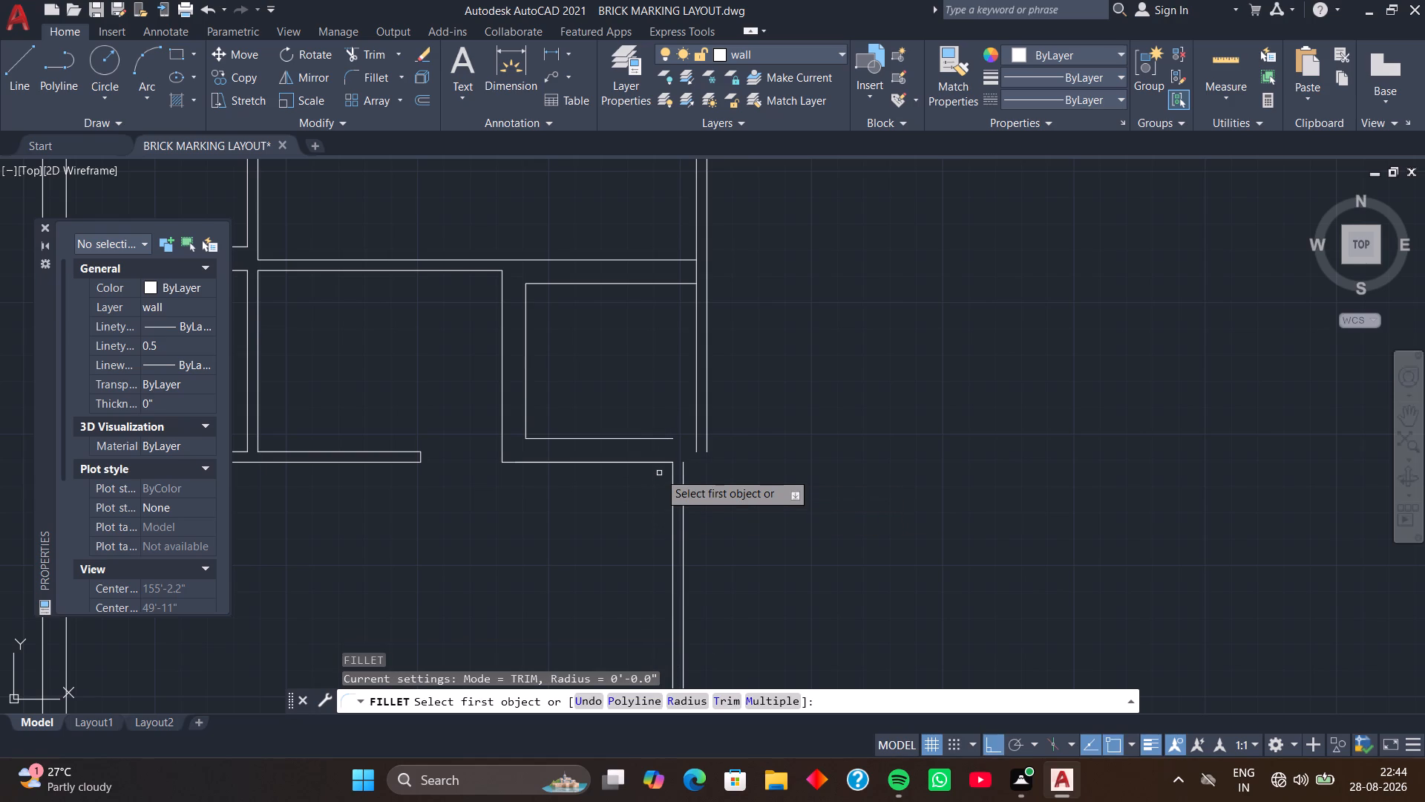
left_click(658, 463)
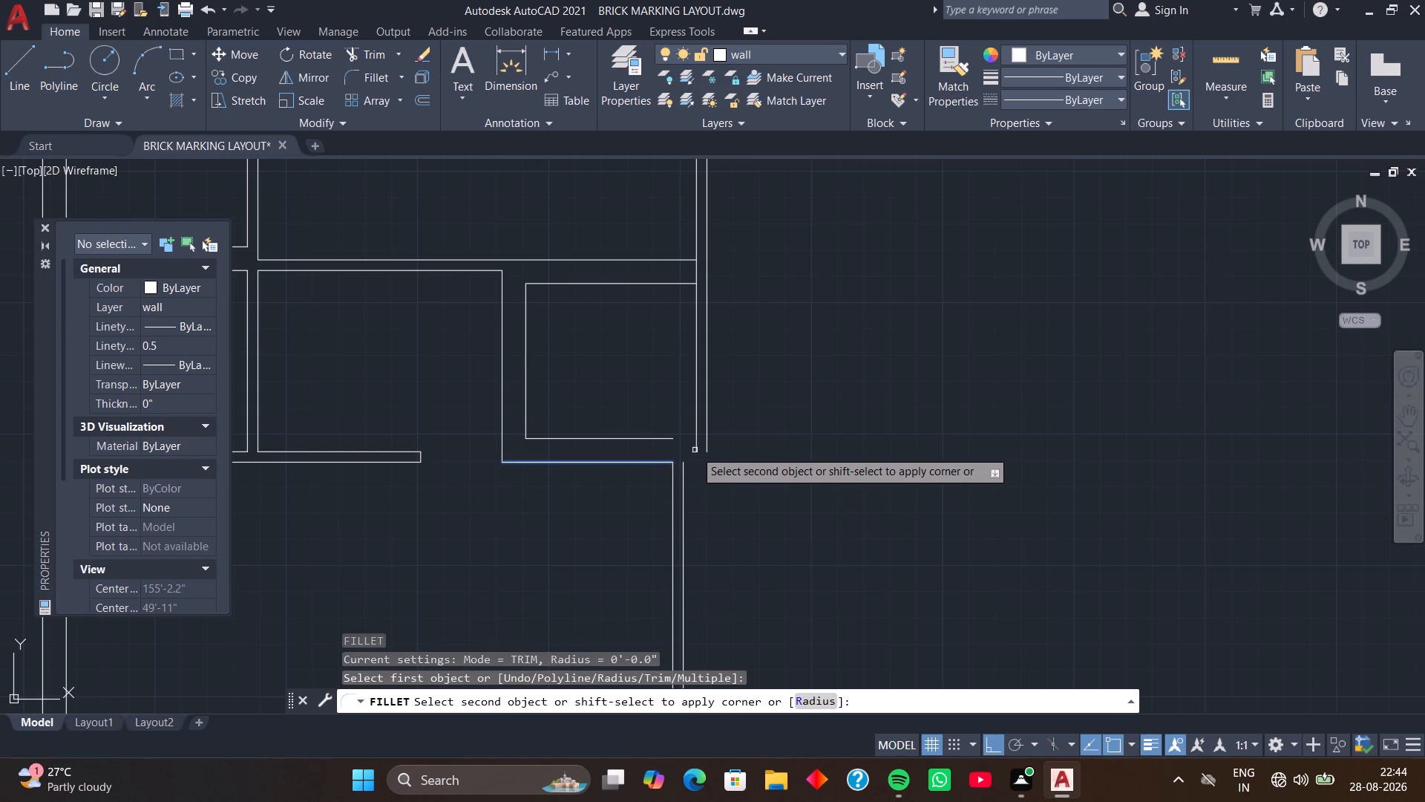
left_click(704, 444)
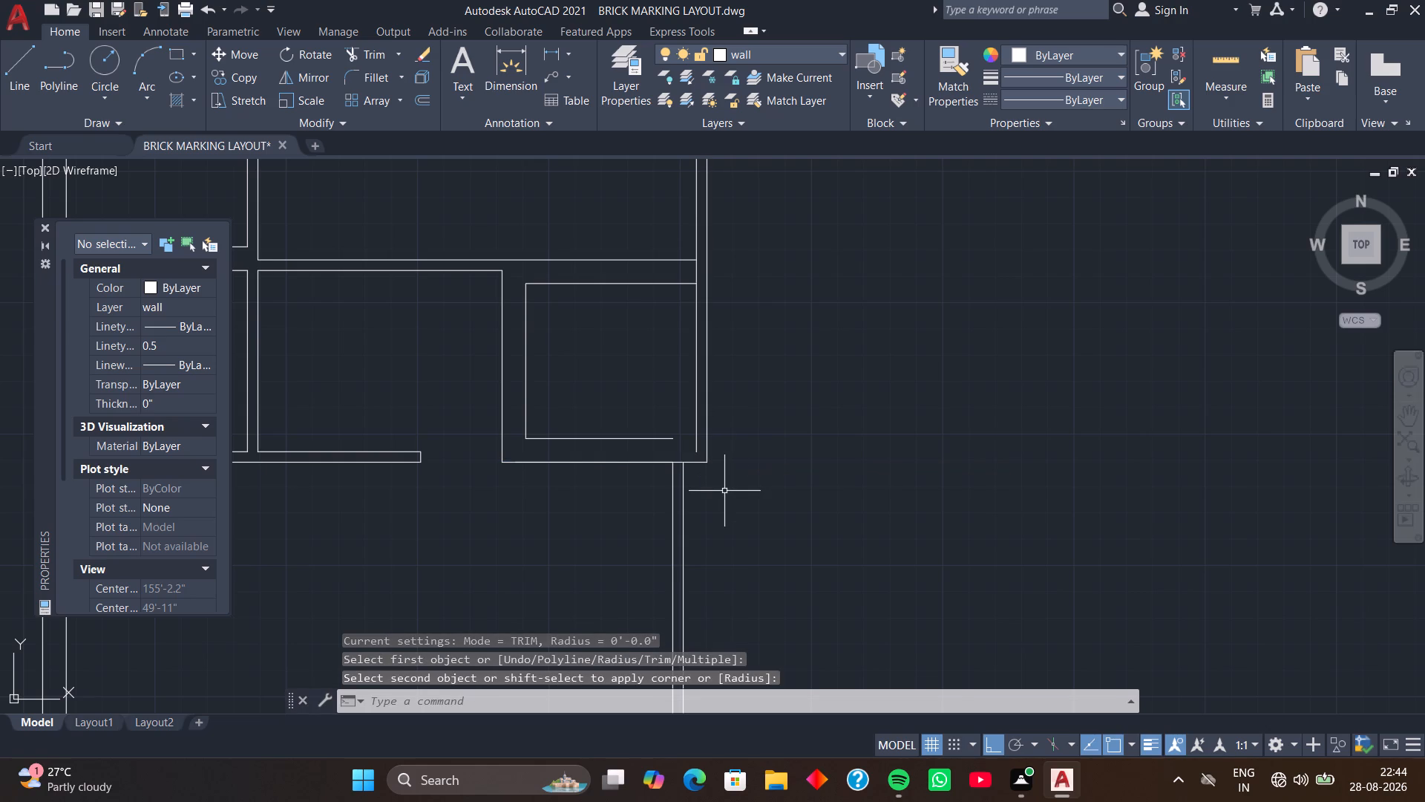
Trim away the right wall's inner line below the horizontal partition, alongside the small room.
middle_click_drag(728, 385, 710, 460)
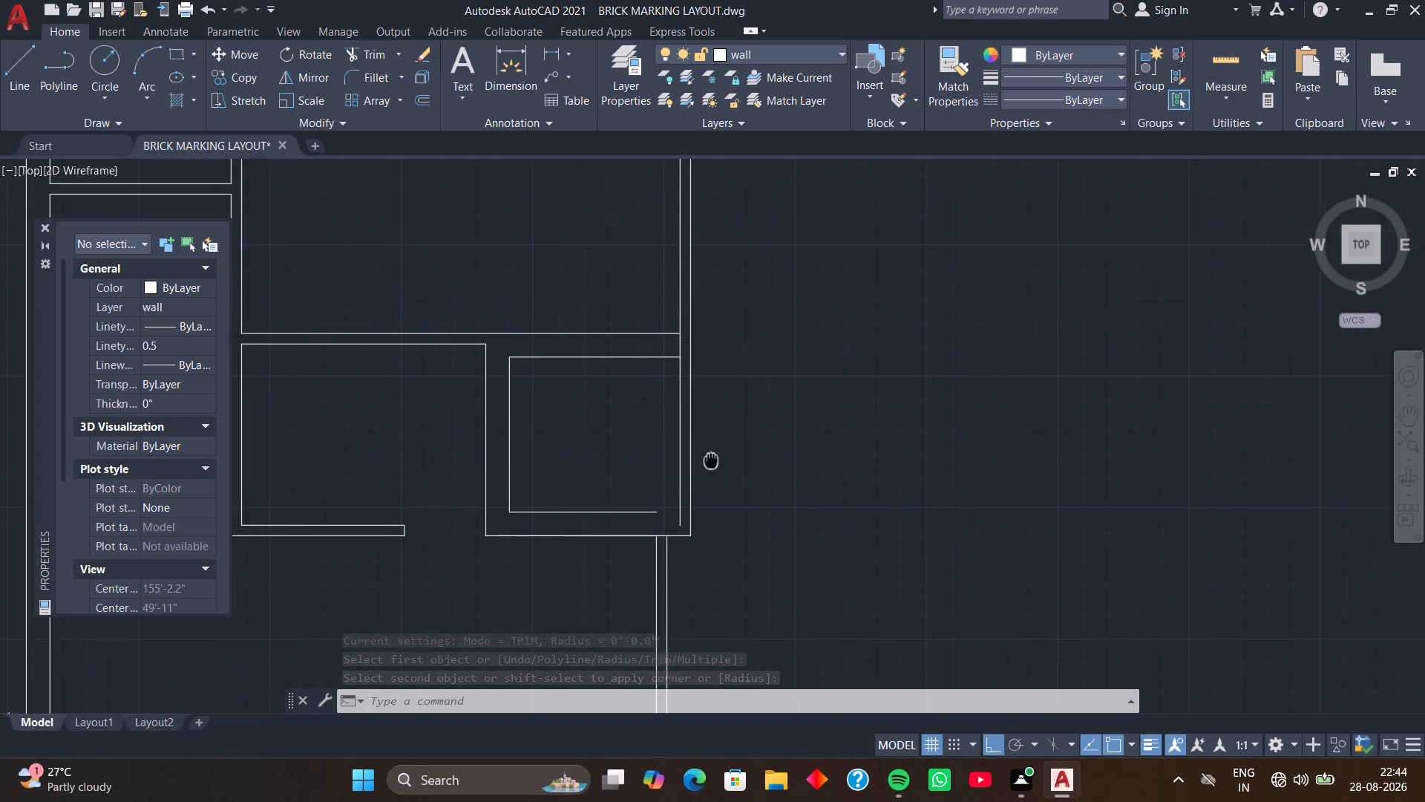
middle_click_drag(710, 460, 710, 464)
type("TR")
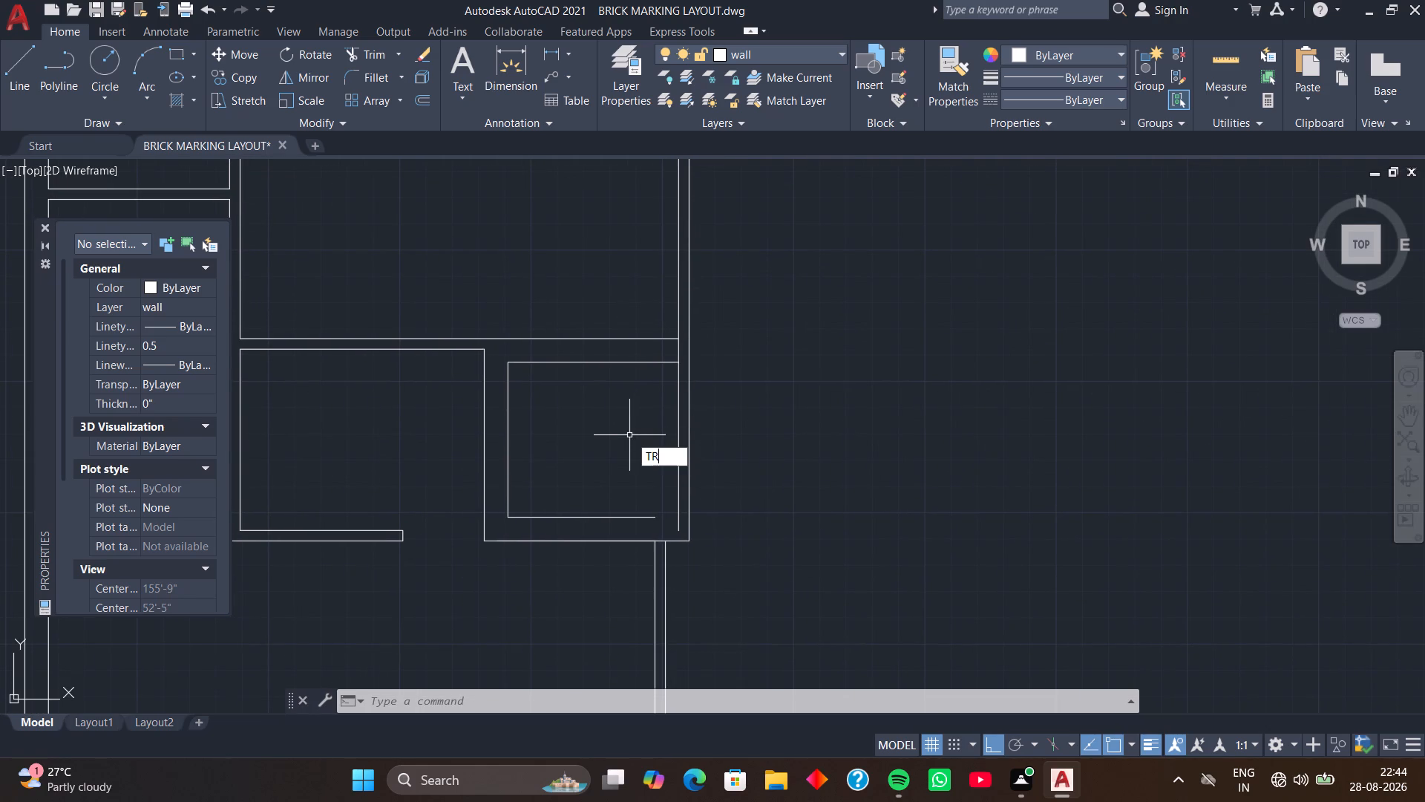
key("space")
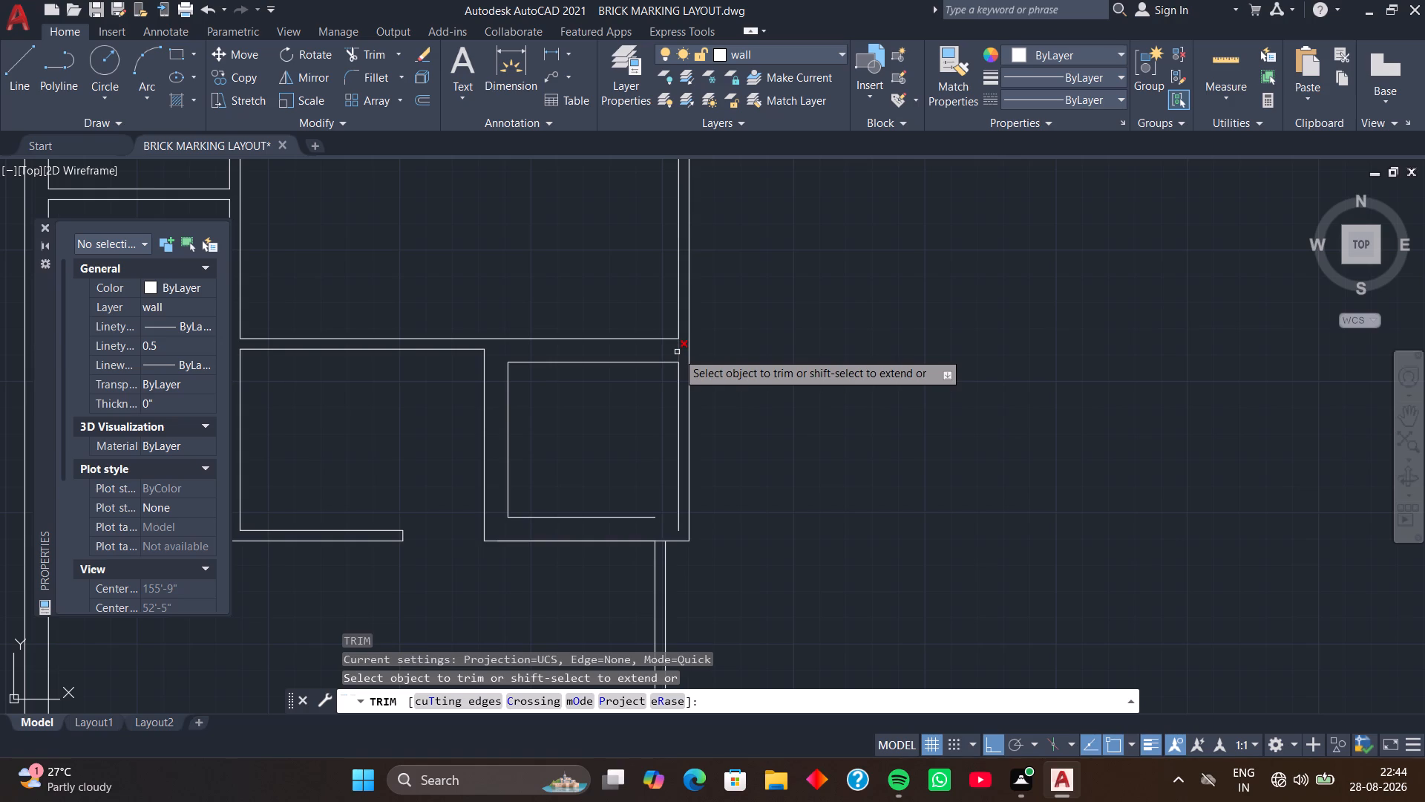
left_click(677, 352)
left_click(678, 386)
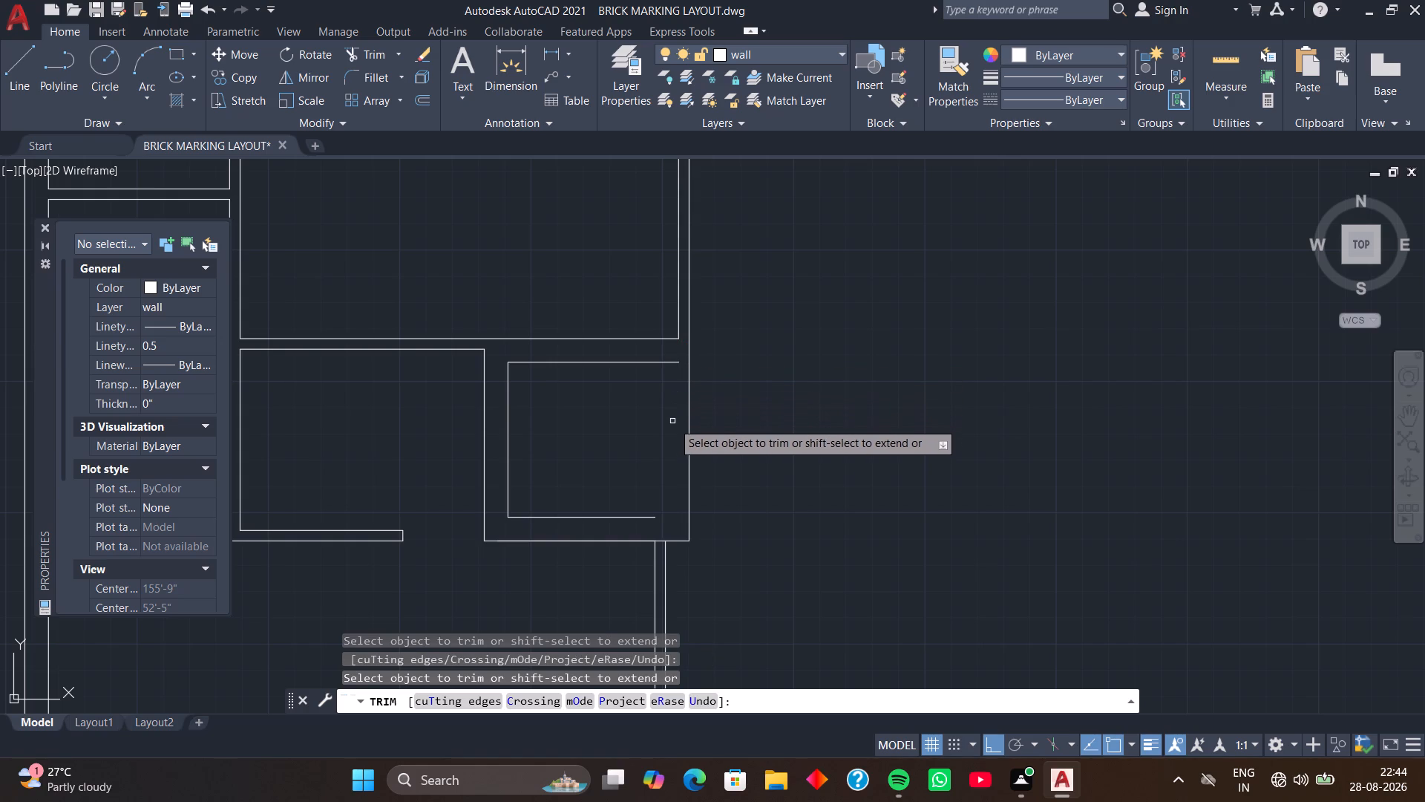
key("space")
Offset the small room's right outer wall line 9" inward to form the wall's inner face.
type("O")
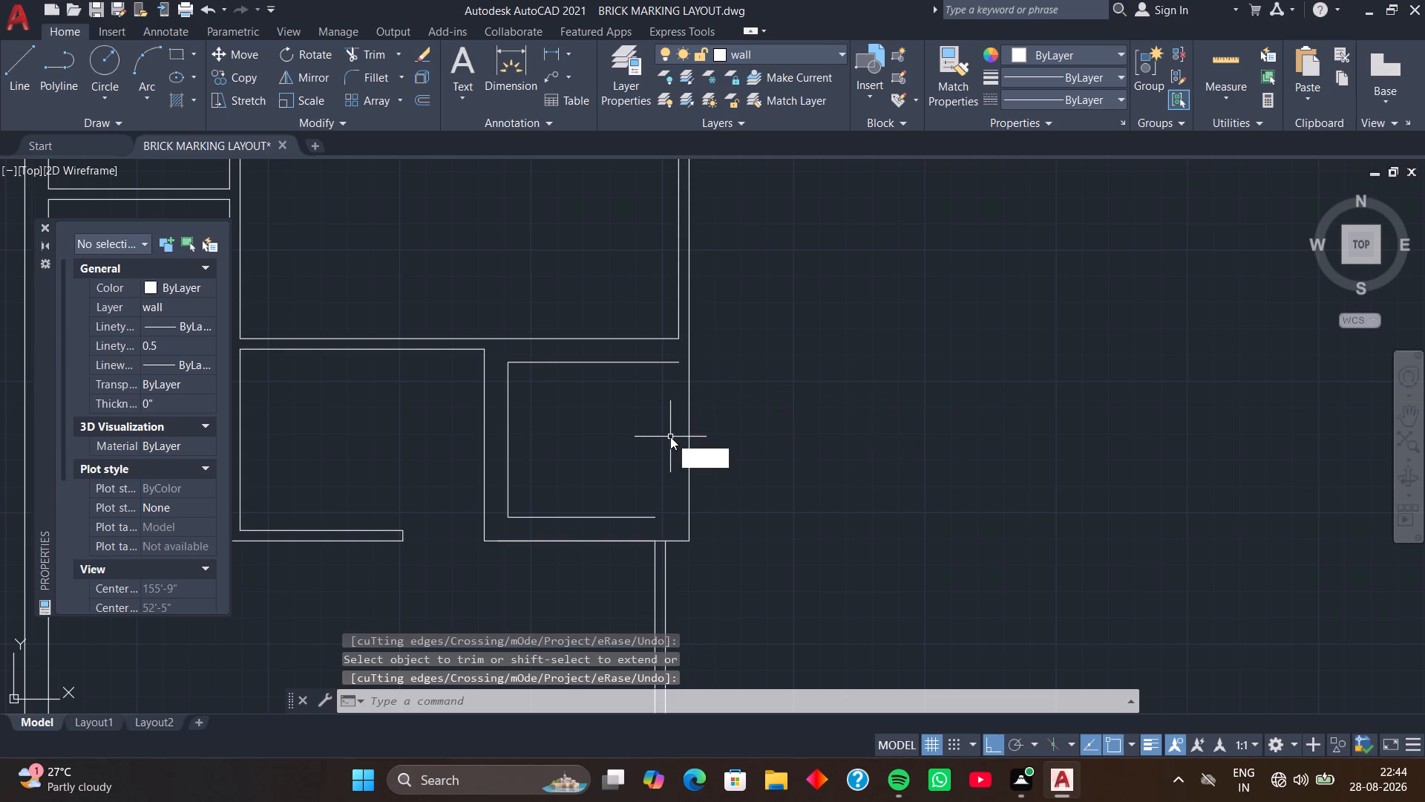
key("space")
key("space")
left_click(689, 433)
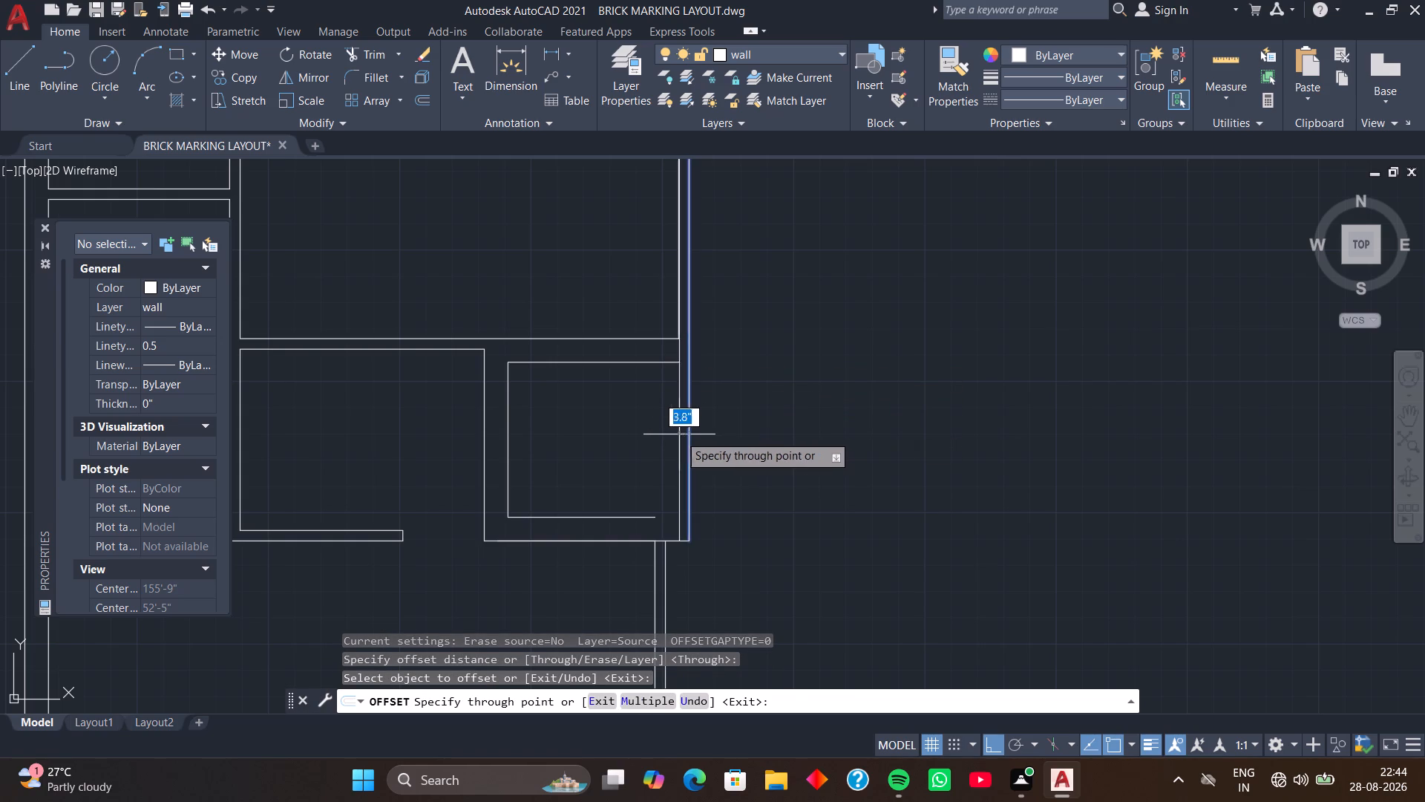
key("9")
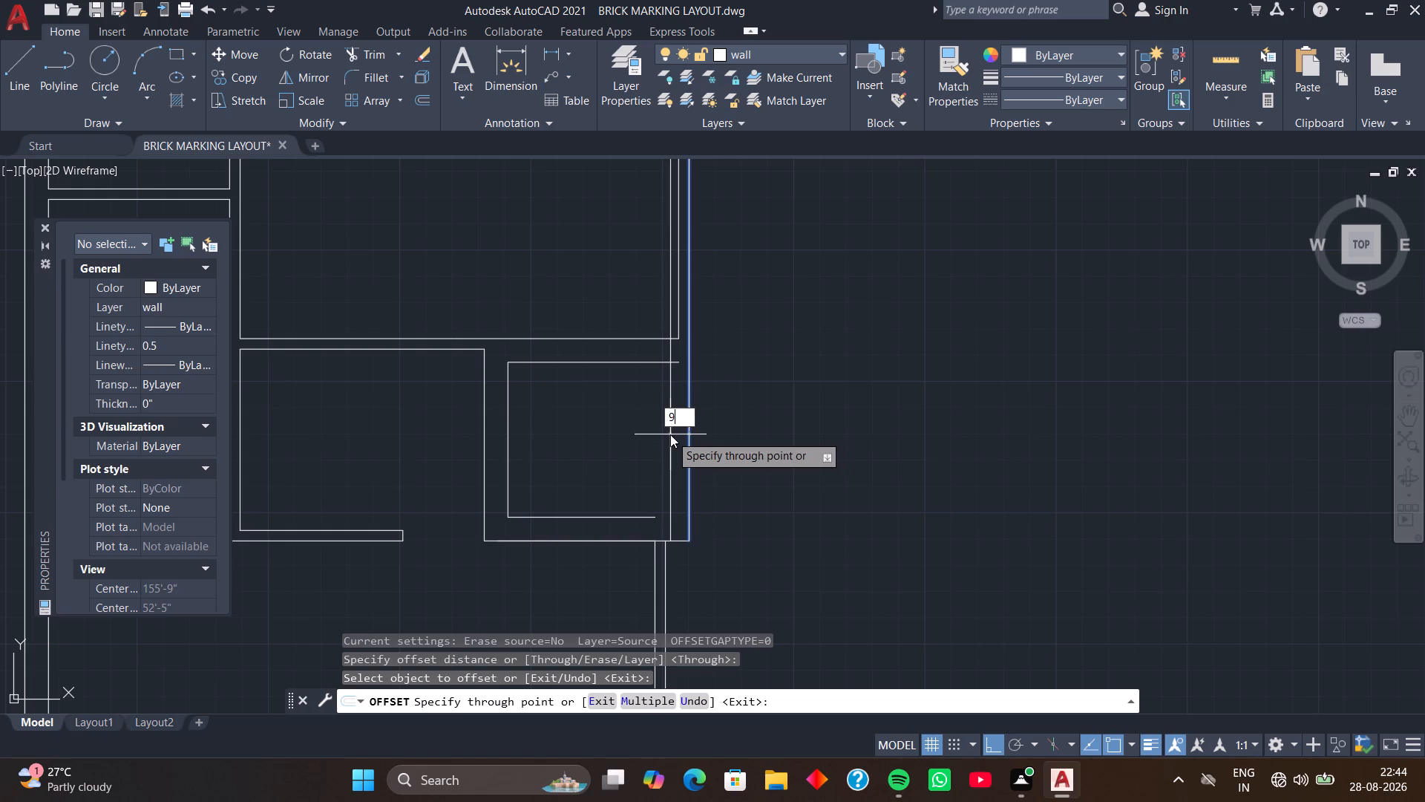
key("Return")
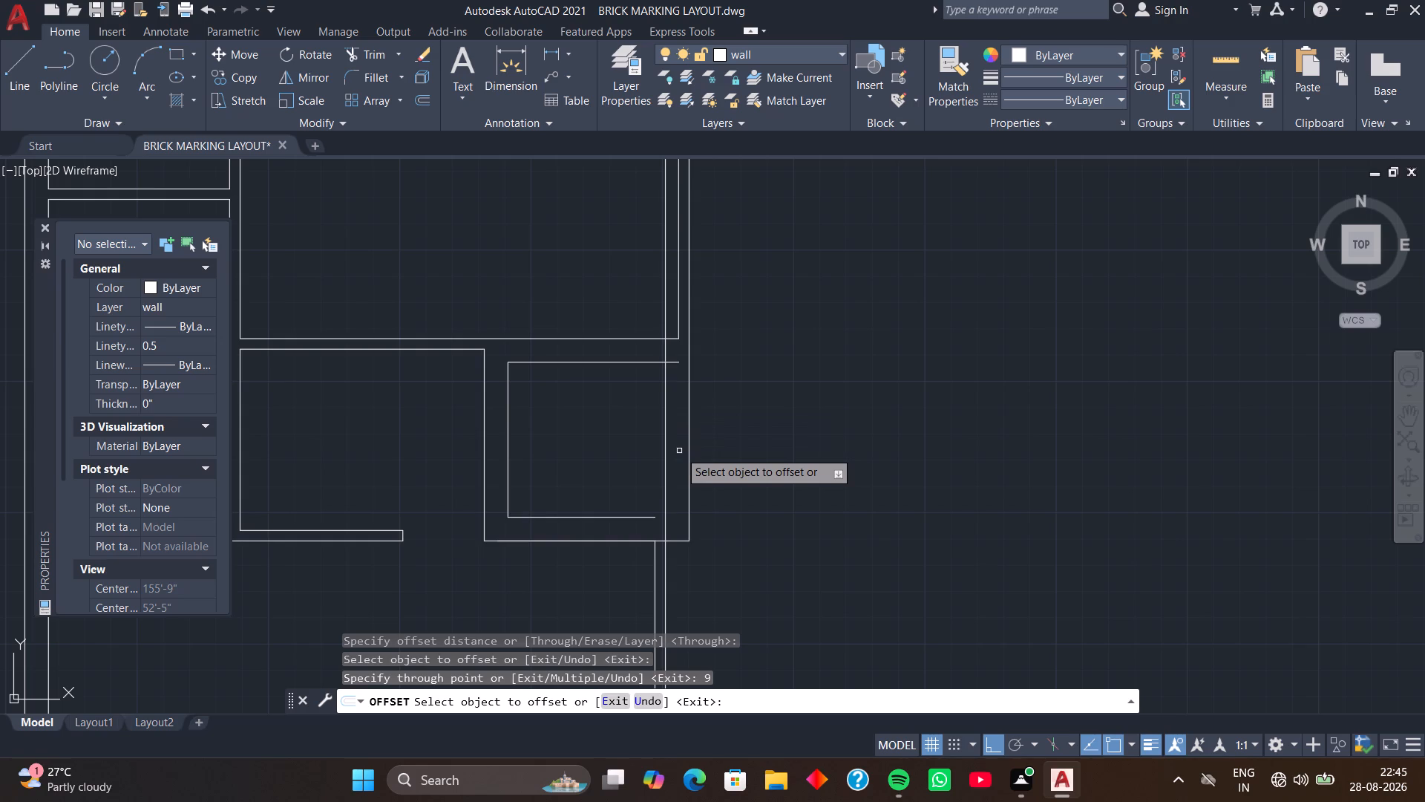
key("space")
Trim the new inner line where it runs above the small room, through the partition and the large room.
type("TR")
key("space")
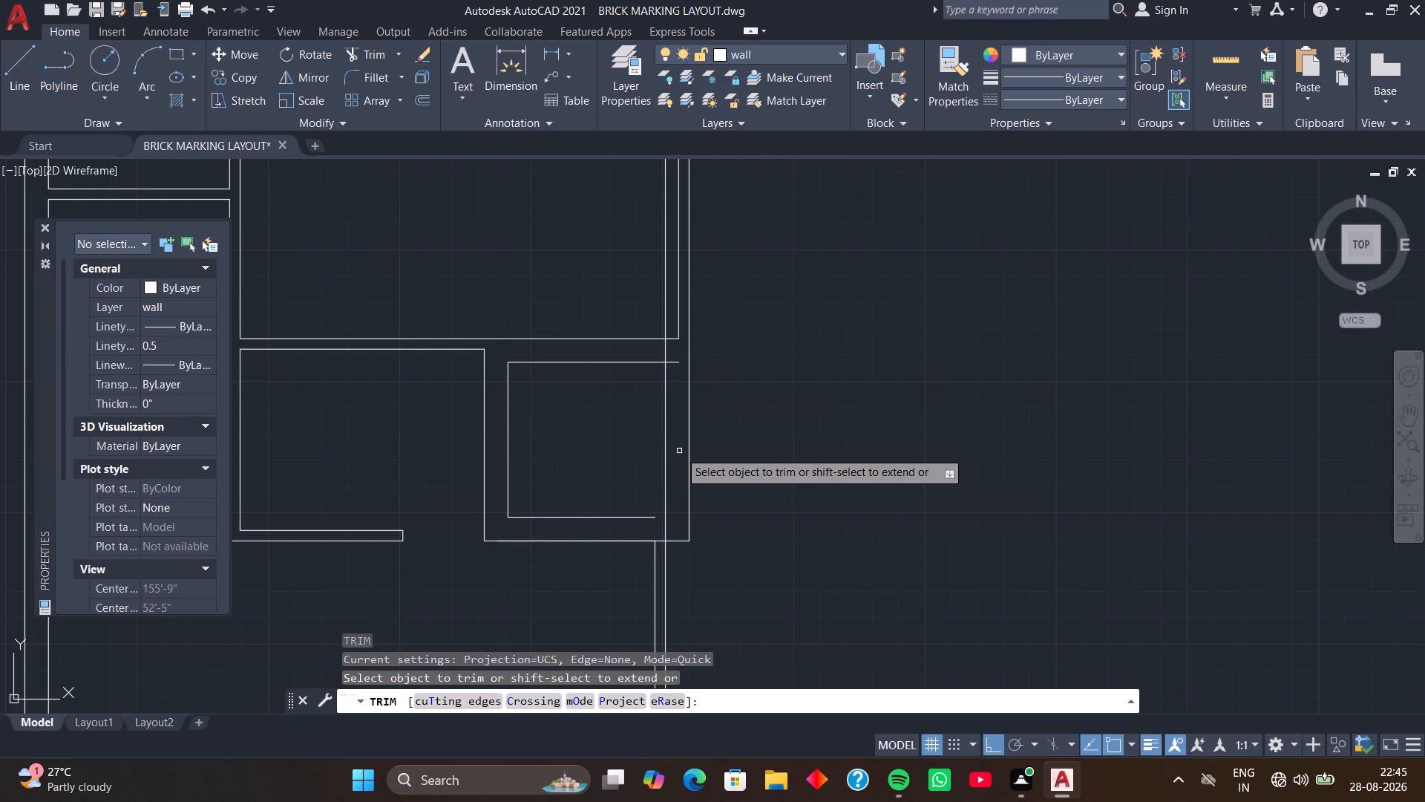
left_click(664, 348)
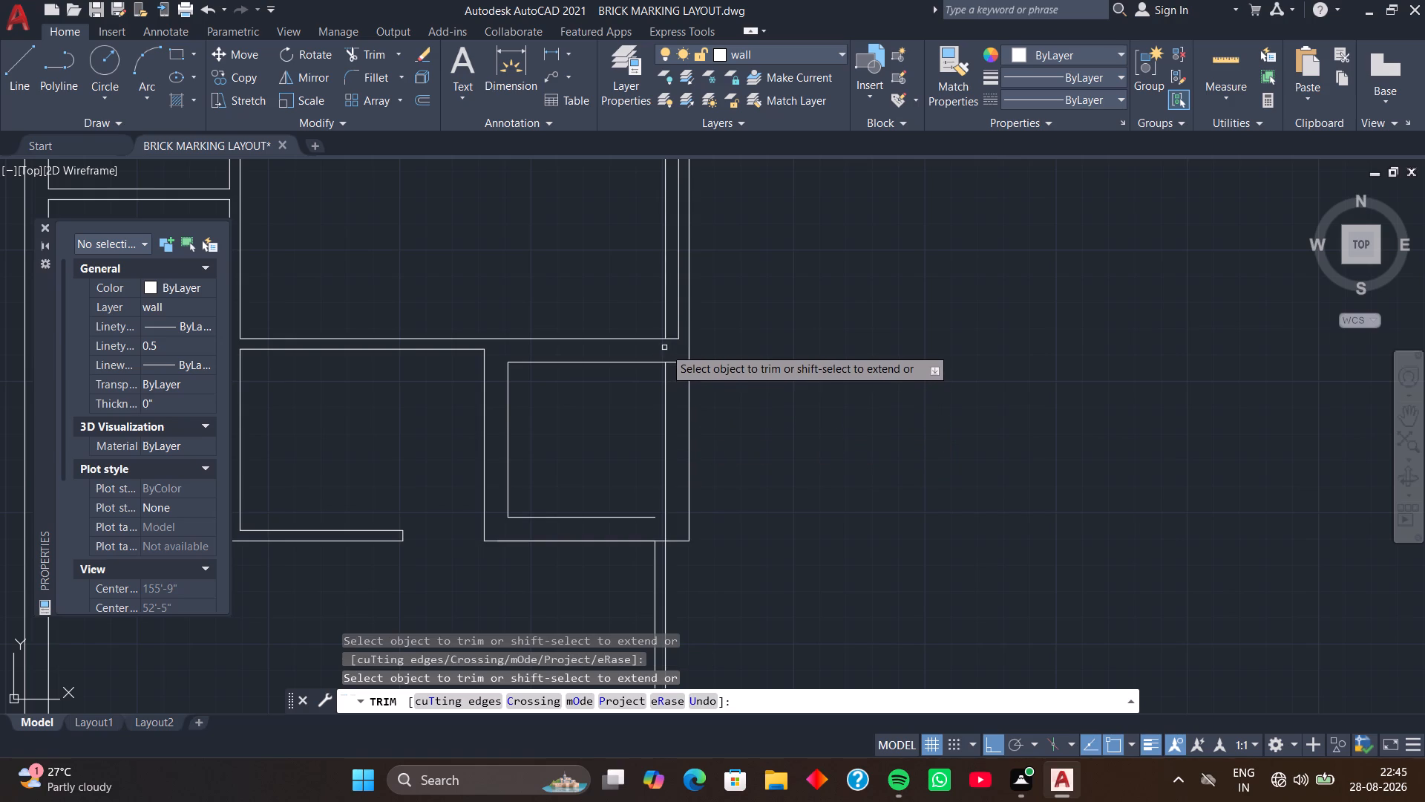
left_click(664, 325)
scroll(659, 376, "down", 1)
middle_click_drag(668, 429, 663, 368)
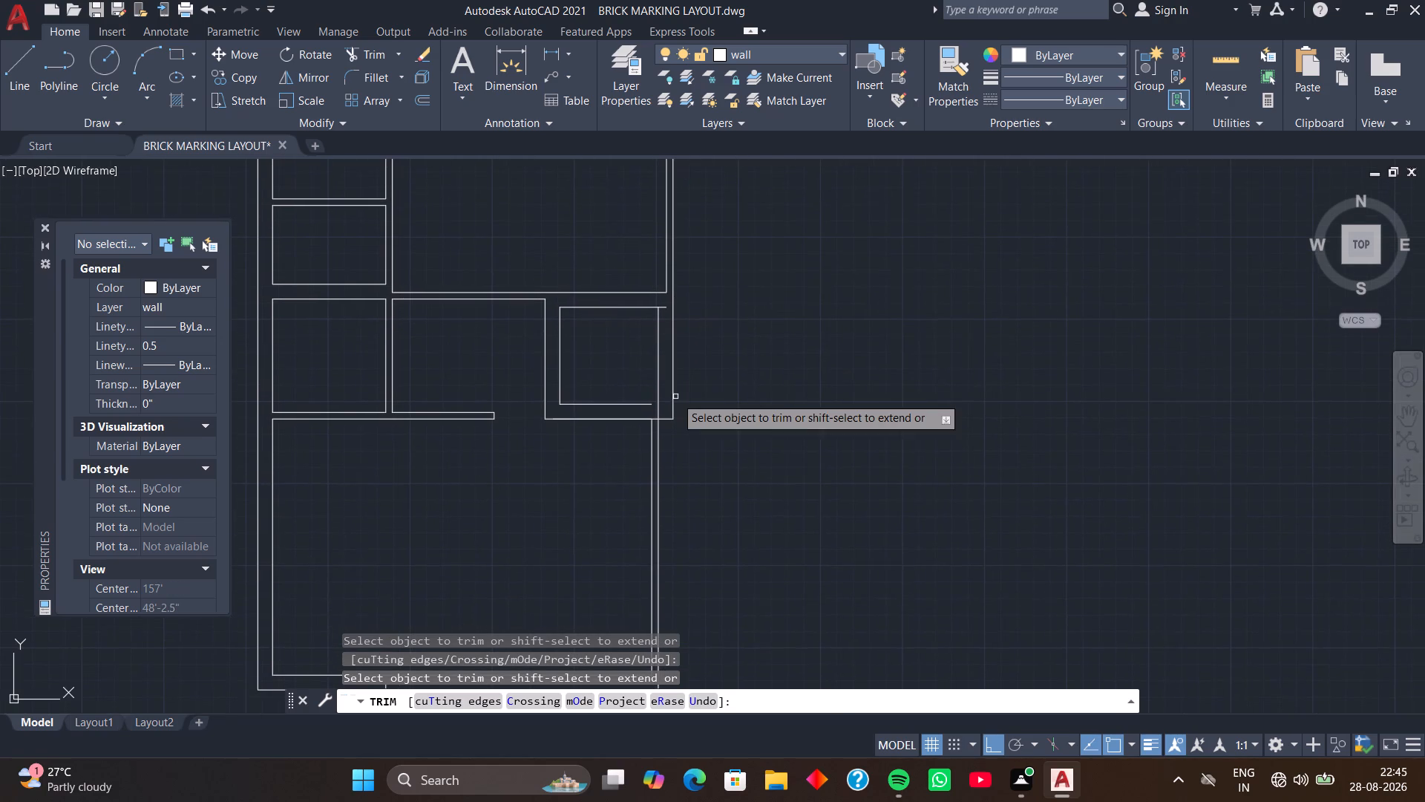
key("space")
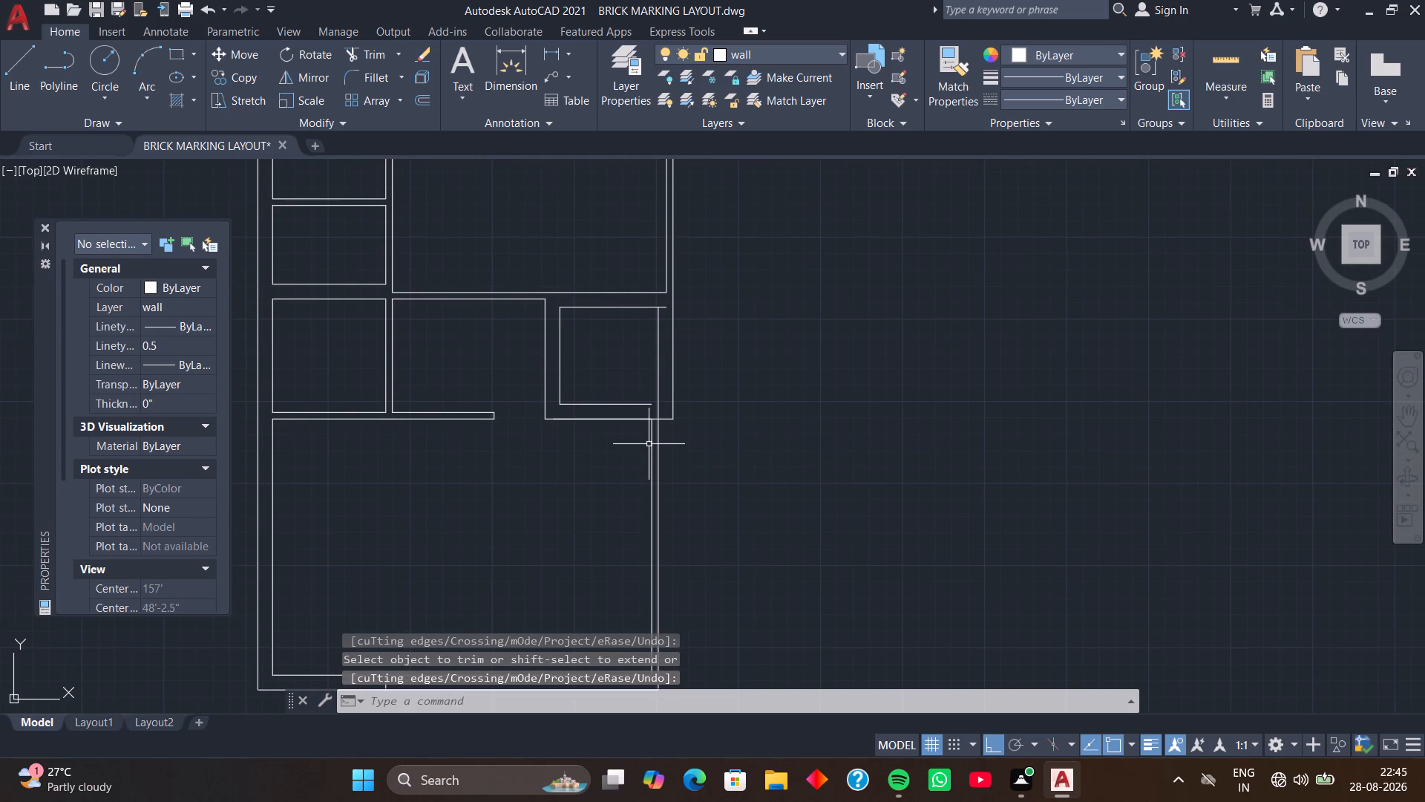
Extend the small room's bottom inner line to the right wall's new inner line.
key("e")
key("x")
key("space")
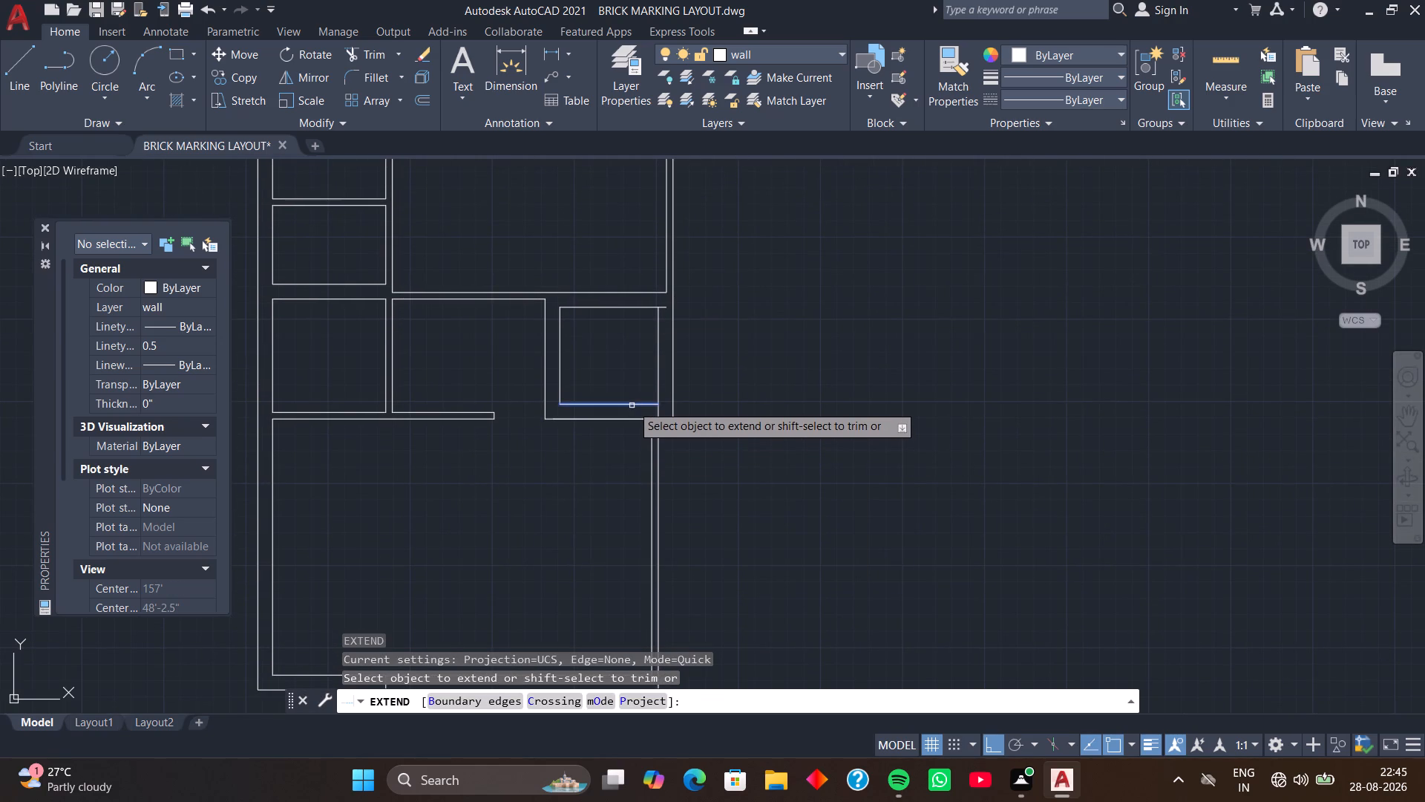
left_click(632, 405)
key("space")
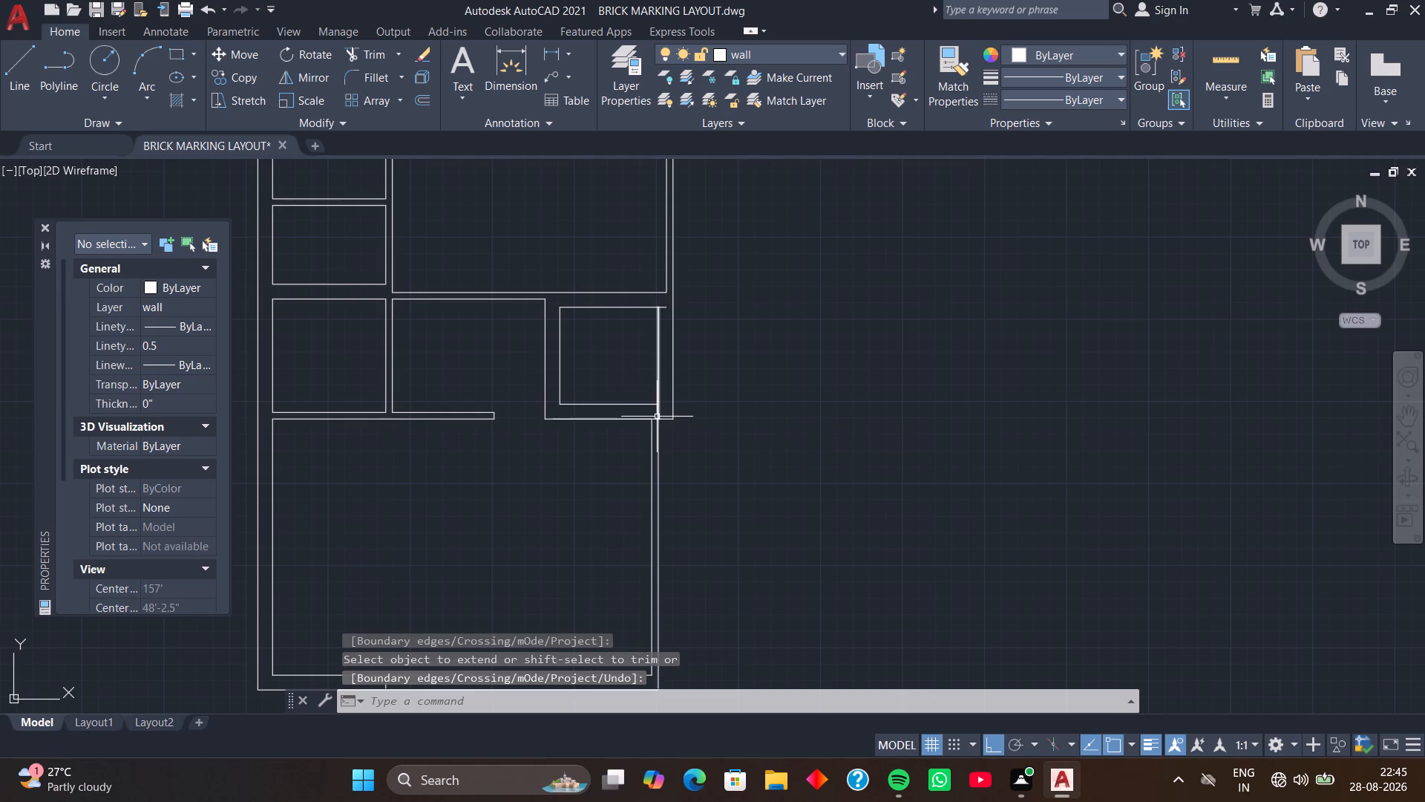
Trim the inner line's excess below the small room and the outer bottom line across the lower room's right wall.
type("TR")
key("space")
scroll(661, 410, "up", 2)
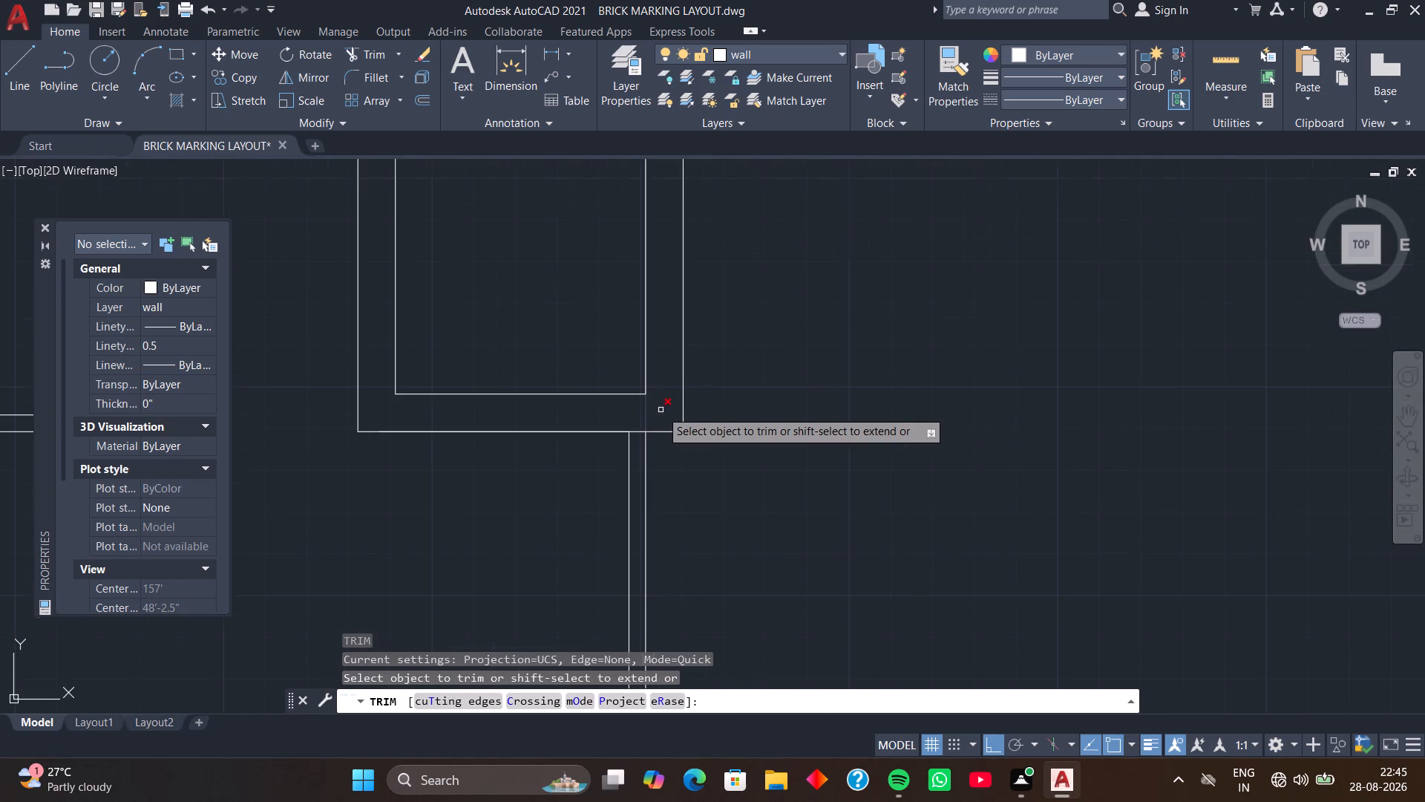
left_click(648, 411)
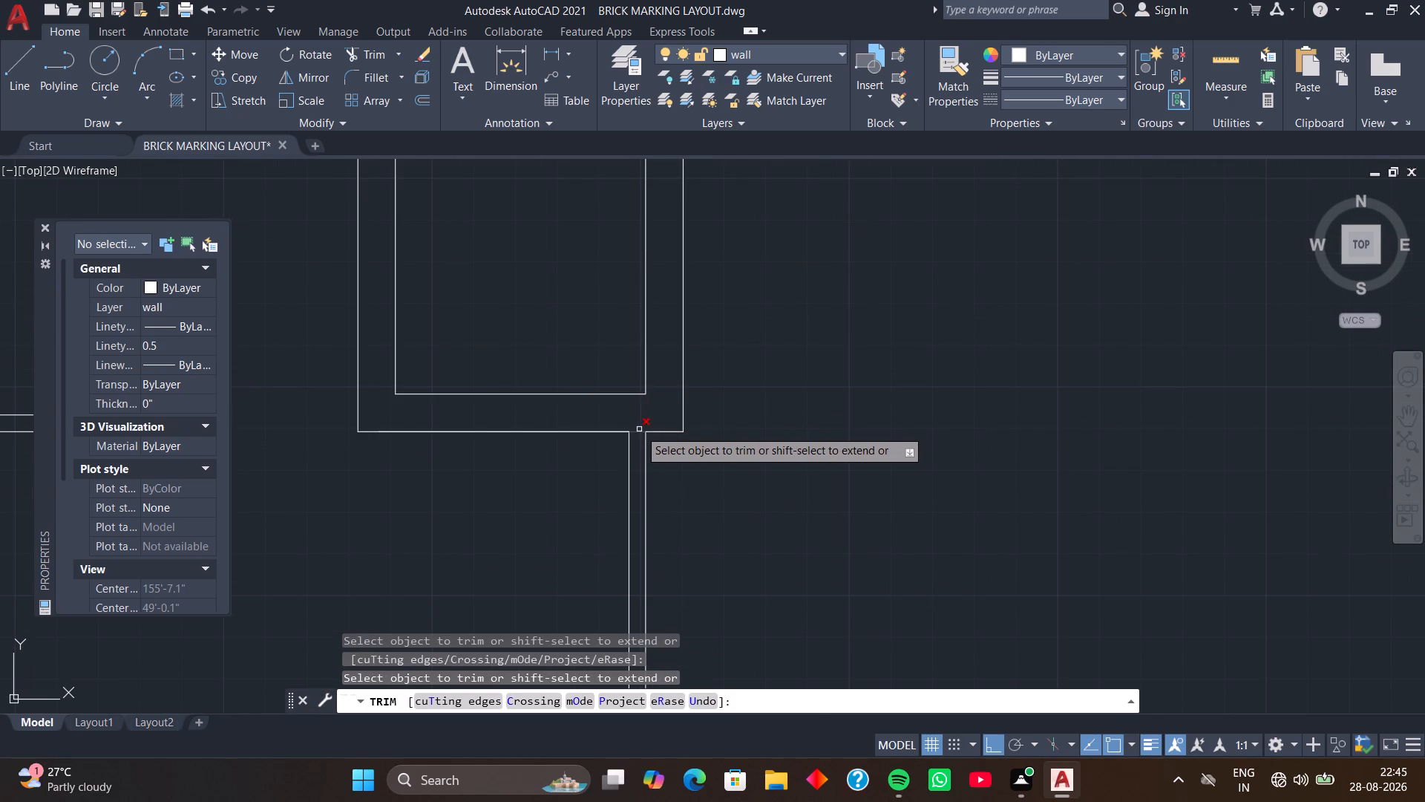
left_click(638, 430)
Trim the overhanging end of the small room's top inner line at its upper-right corner.
scroll(634, 417, "down", 2)
middle_click_drag(557, 477, 576, 434)
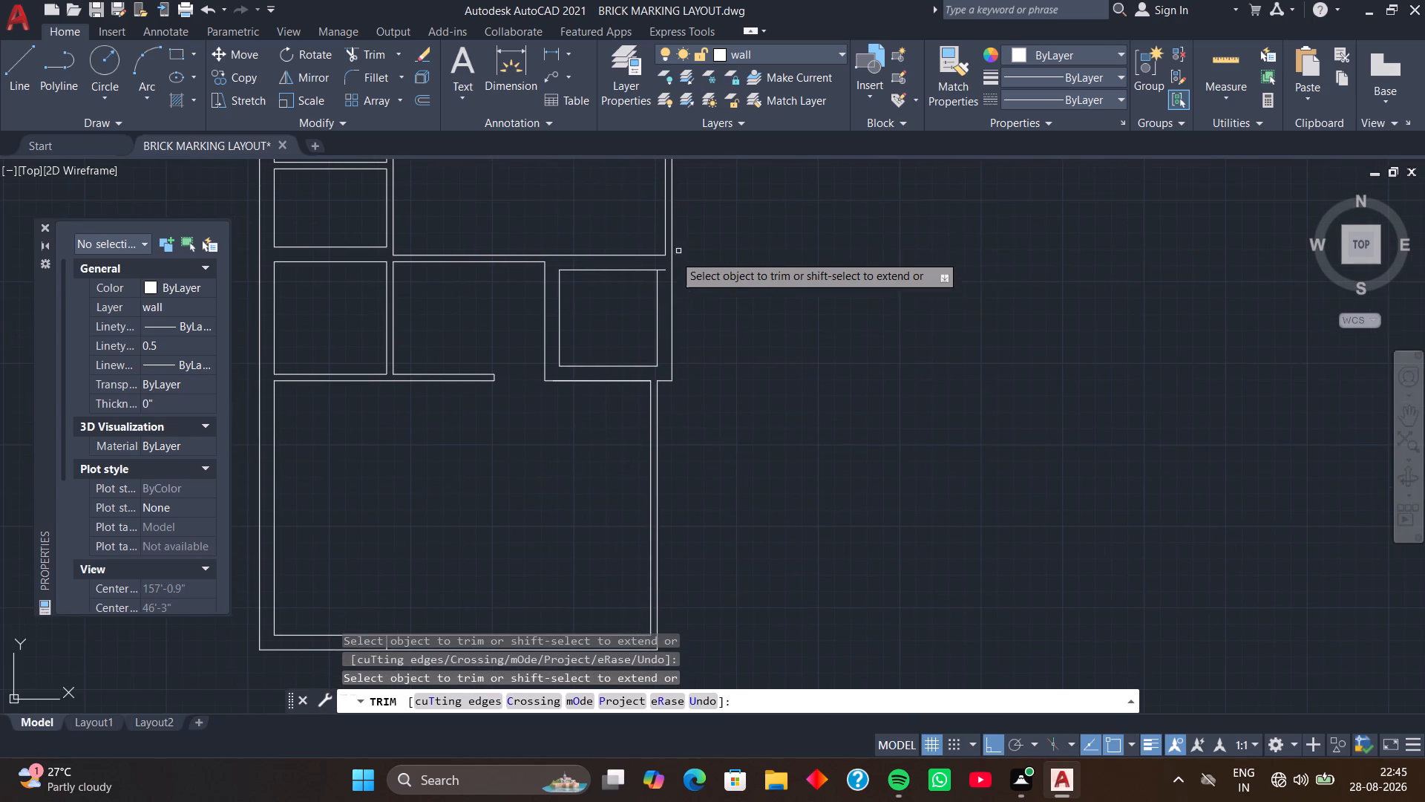
scroll(658, 273, "up", 2)
left_click(660, 264)
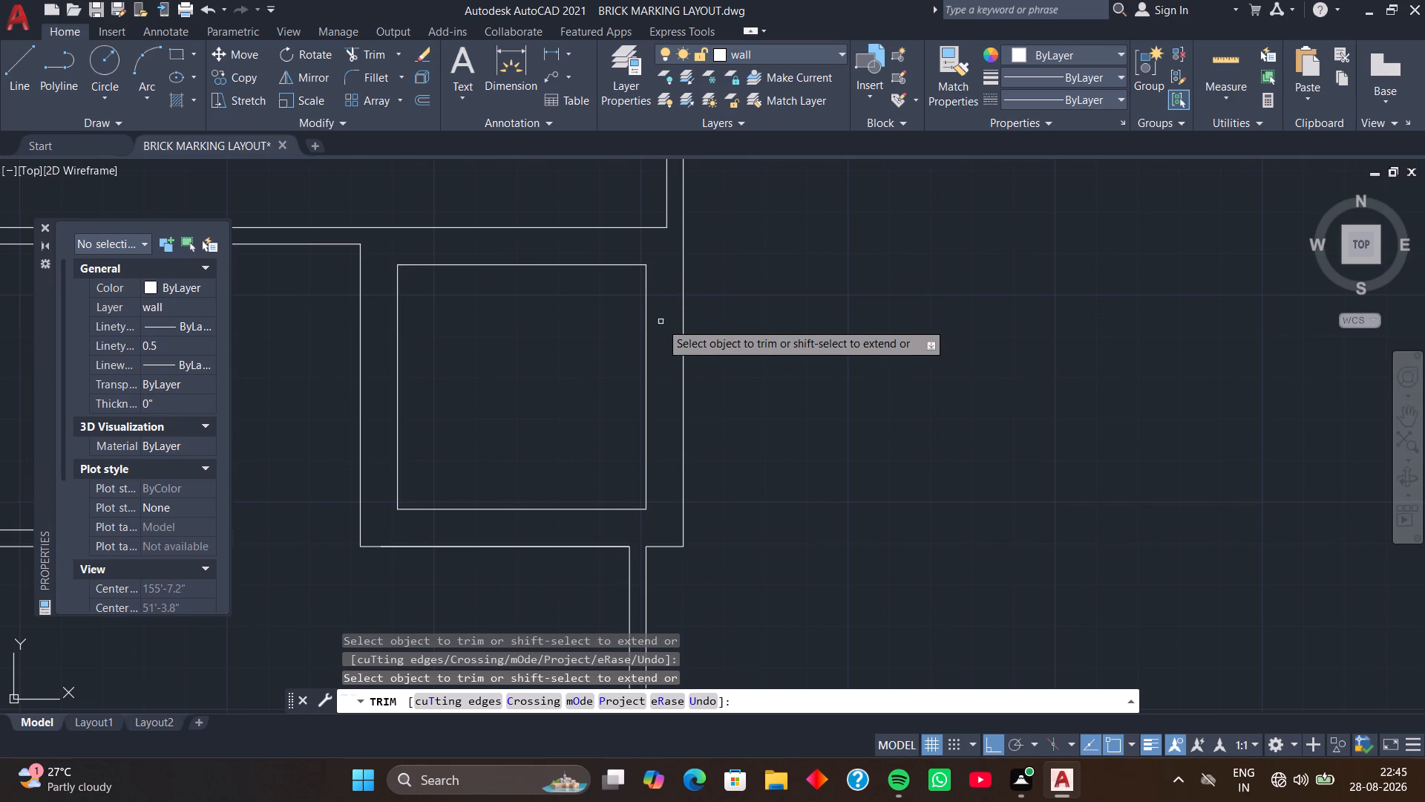
scroll(661, 324, "down", 2)
middle_click_drag(753, 388, 709, 358)
scroll(707, 355, "down", 1)
middle_click_drag(714, 383, 712, 378)
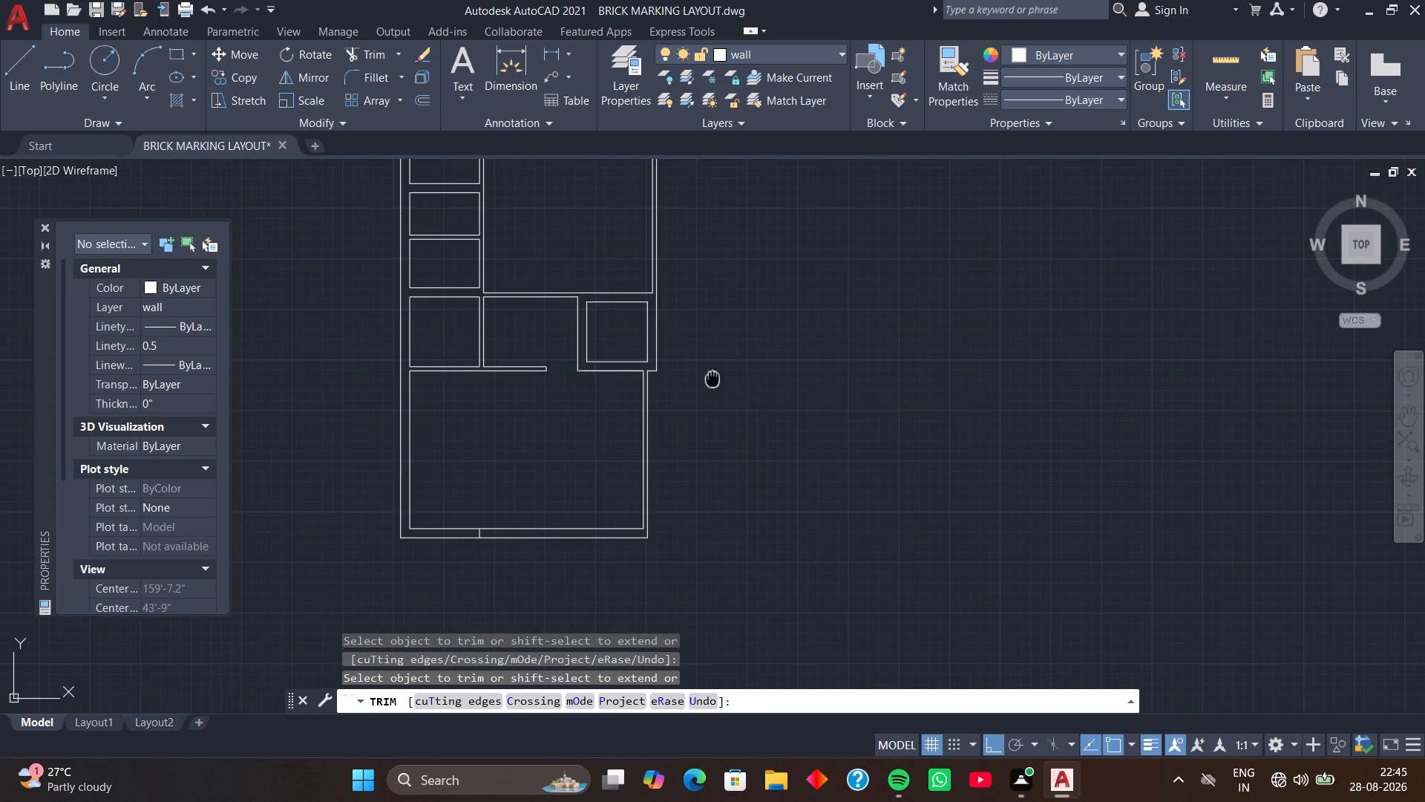
middle_click_drag(712, 378, 689, 327)
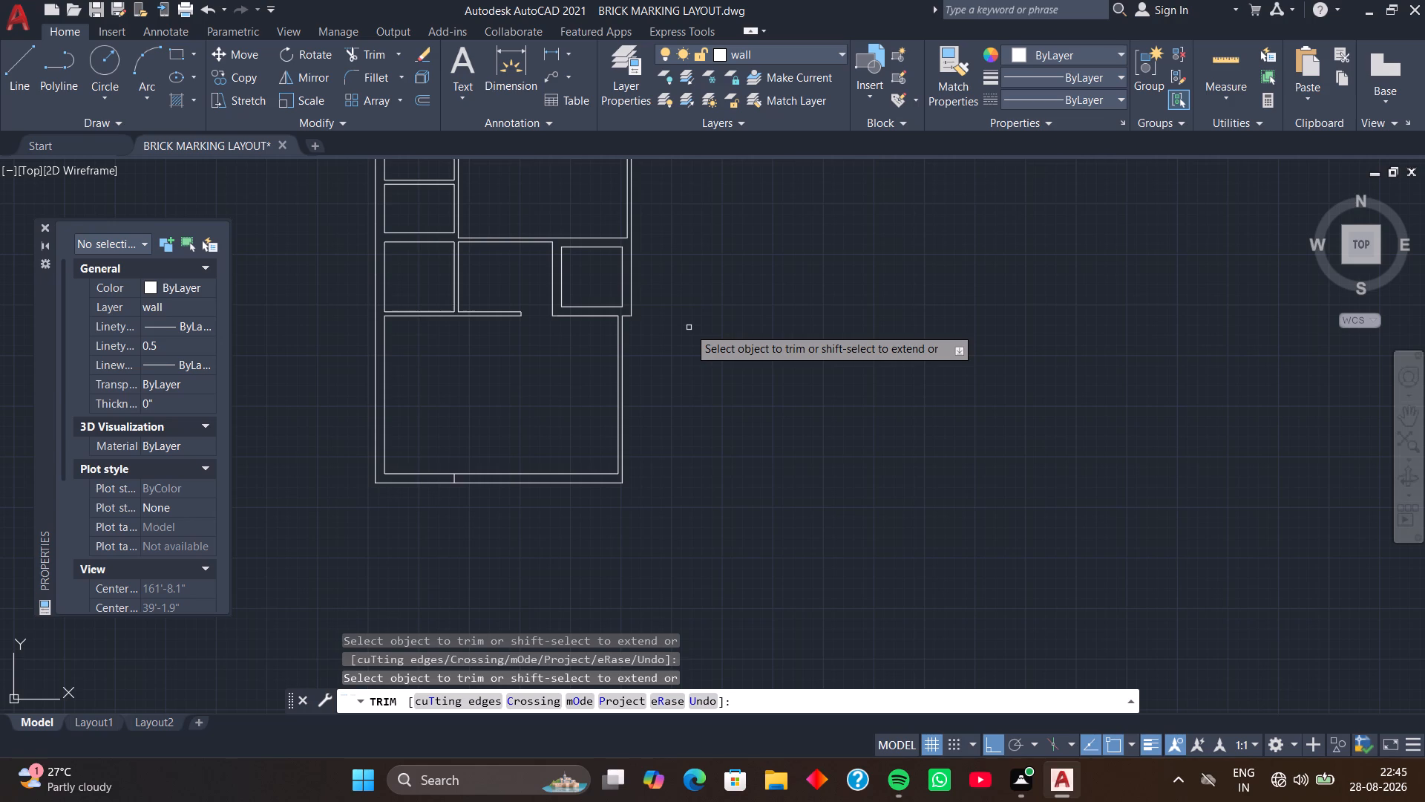
scroll(689, 327, "down", 2)
middle_click_drag(689, 327, 635, 327)
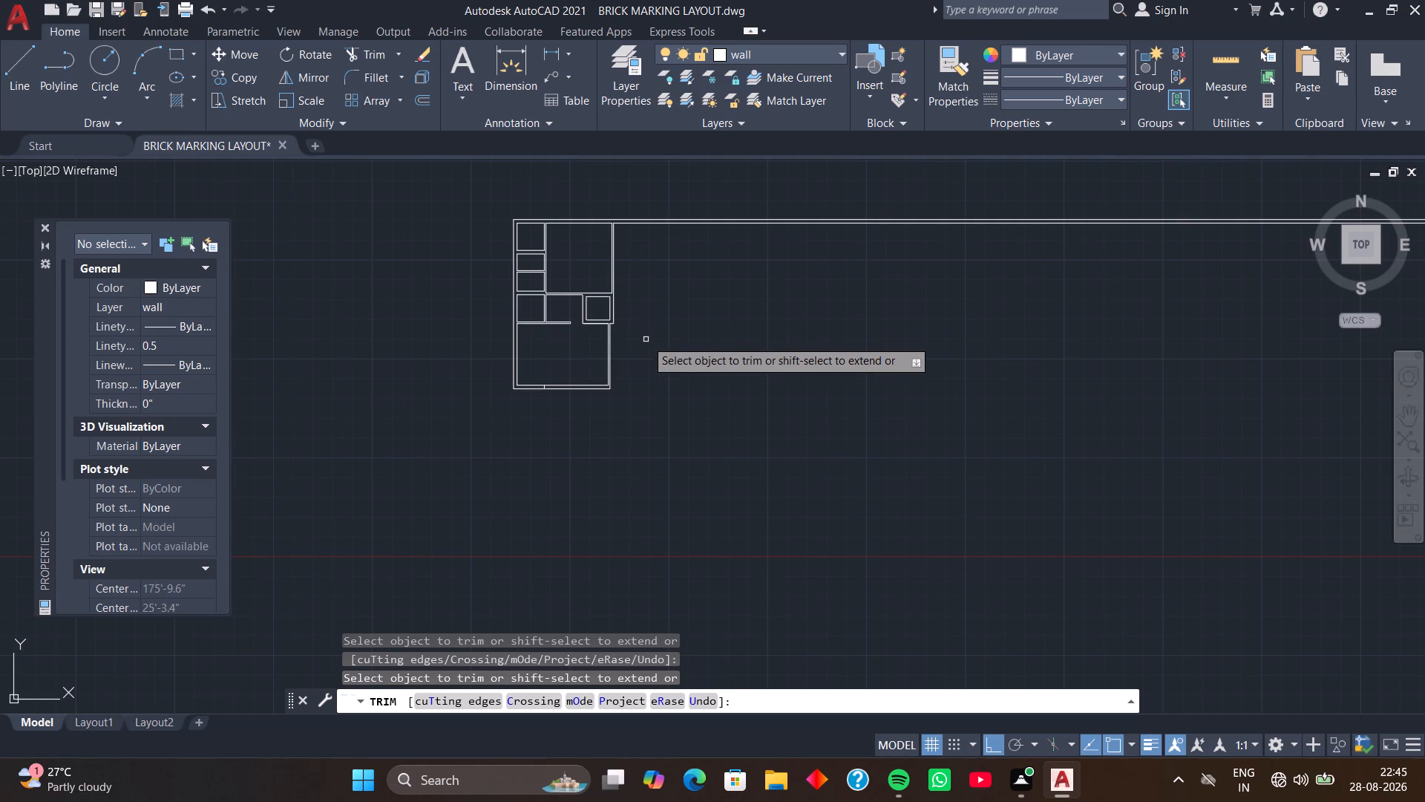
middle_click_drag(685, 307, 591, 320)
key("space")
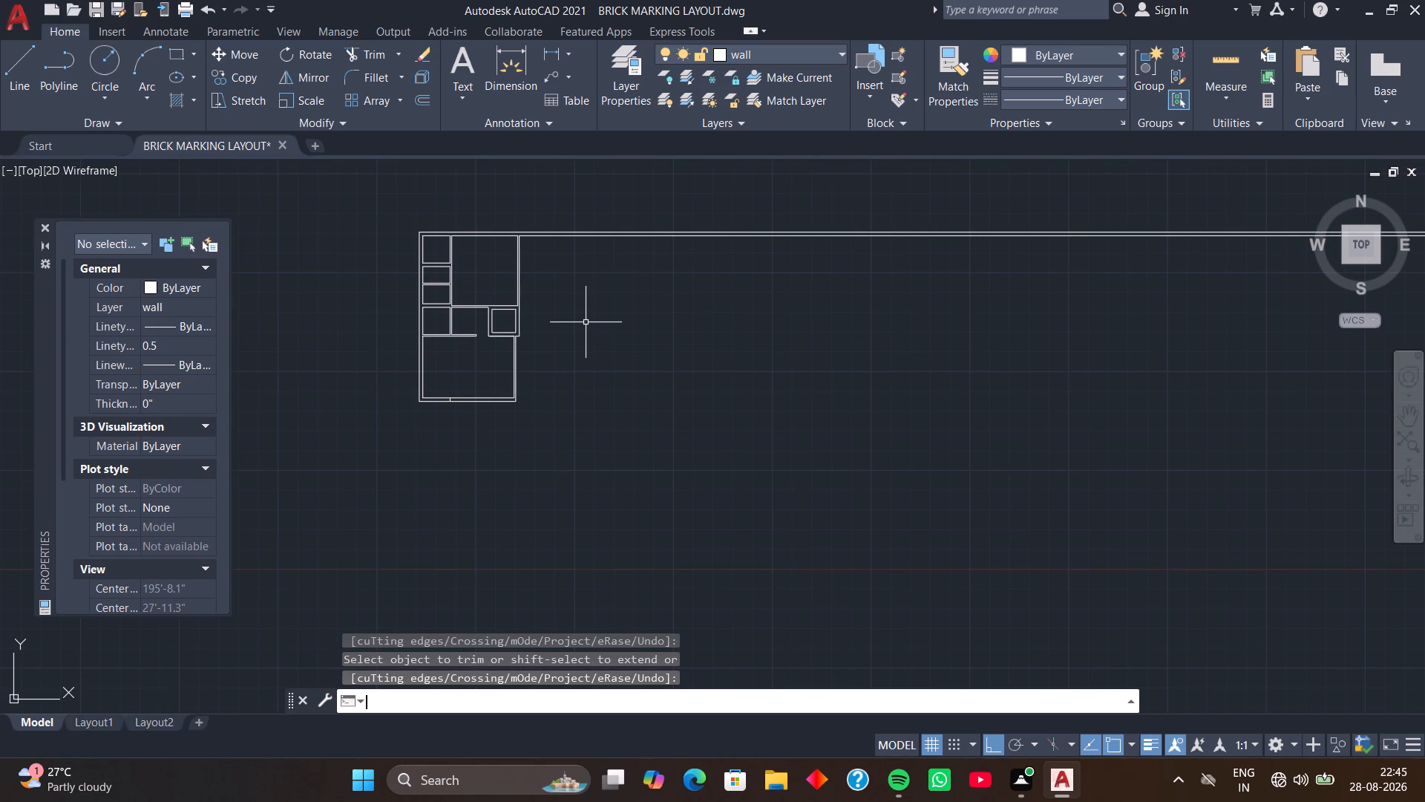
Offset the right wall's outer line 14'3" to the right, and the resulting line 9" further to form a new wall.
type("O")
key("space")
key("space")
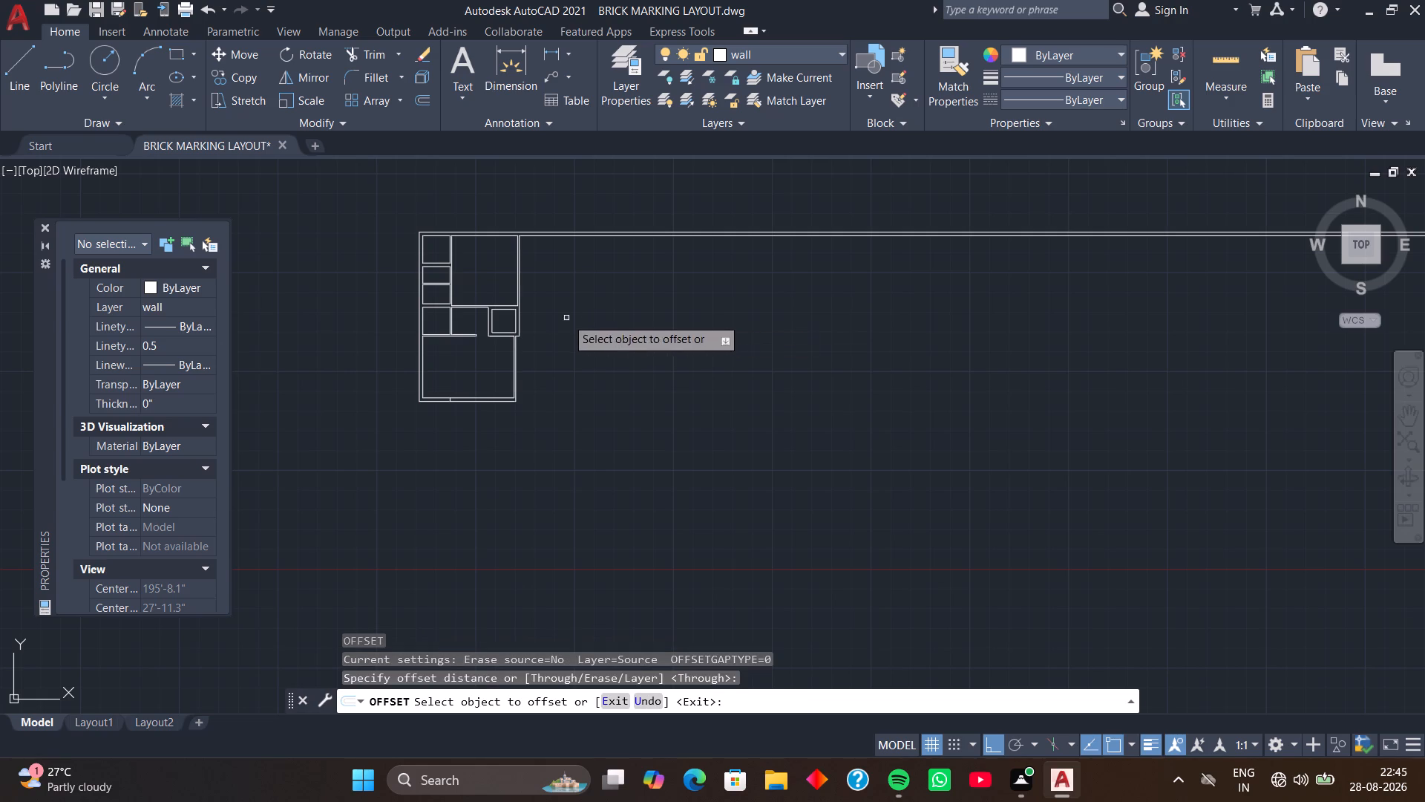
middle_click_drag(566, 317, 514, 329)
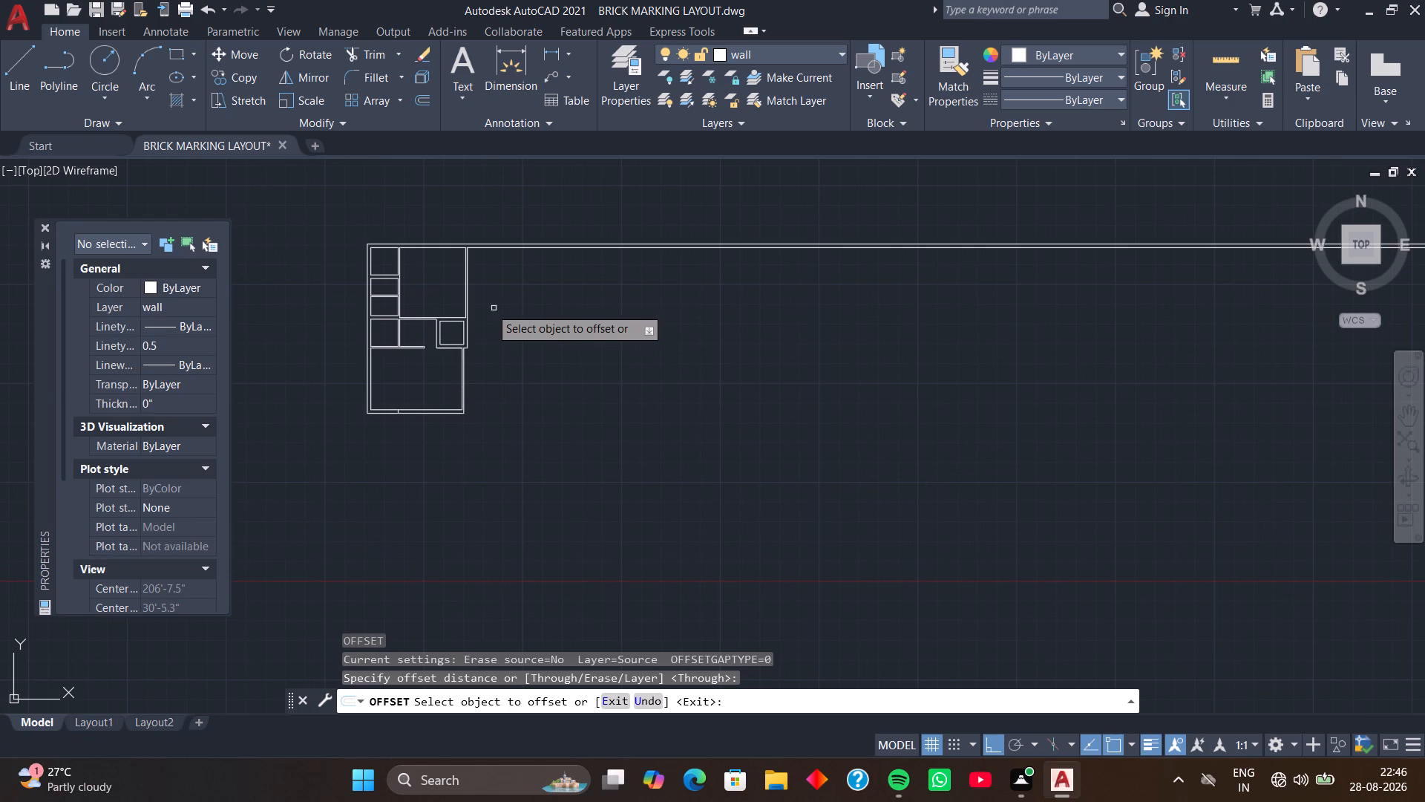
scroll(475, 302, "up", 2)
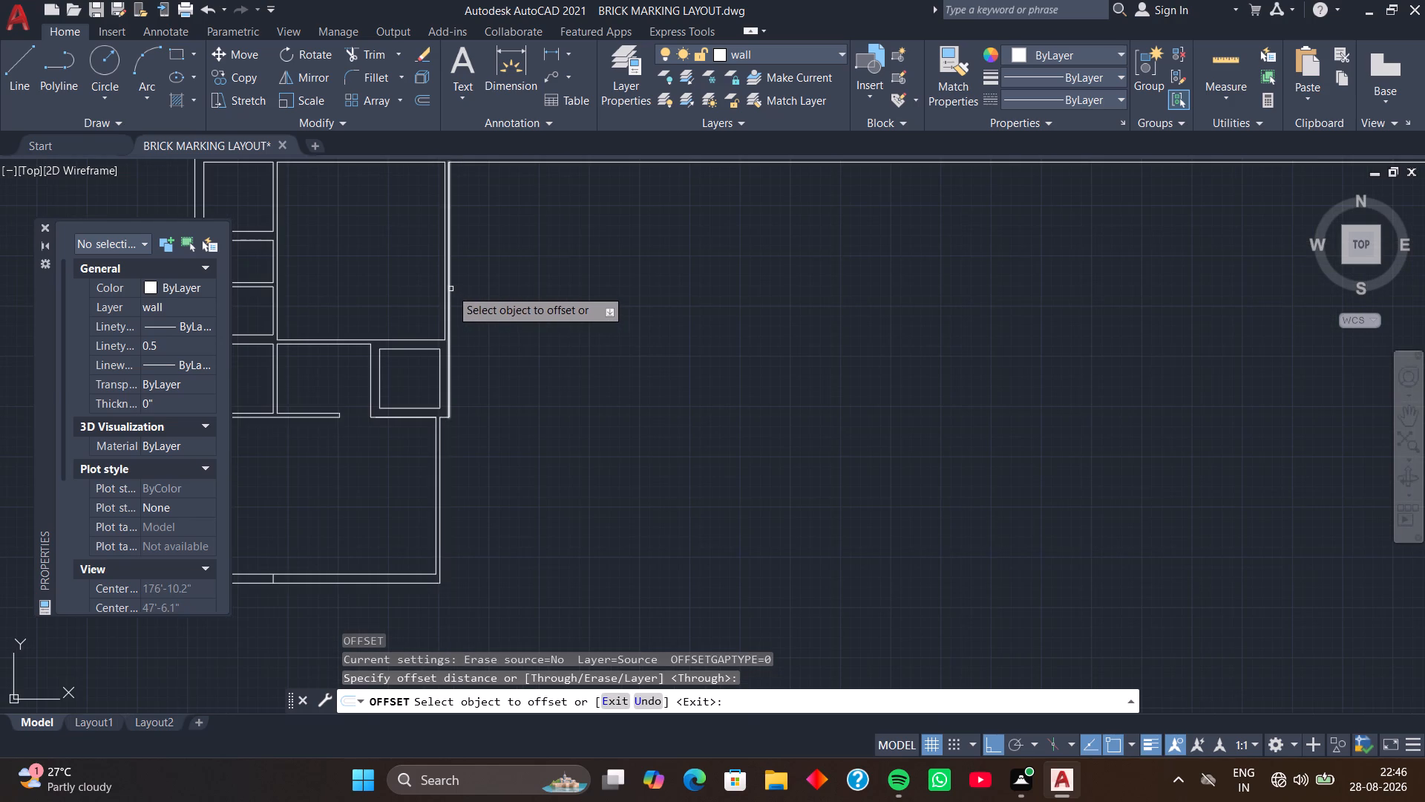
left_click(451, 289)
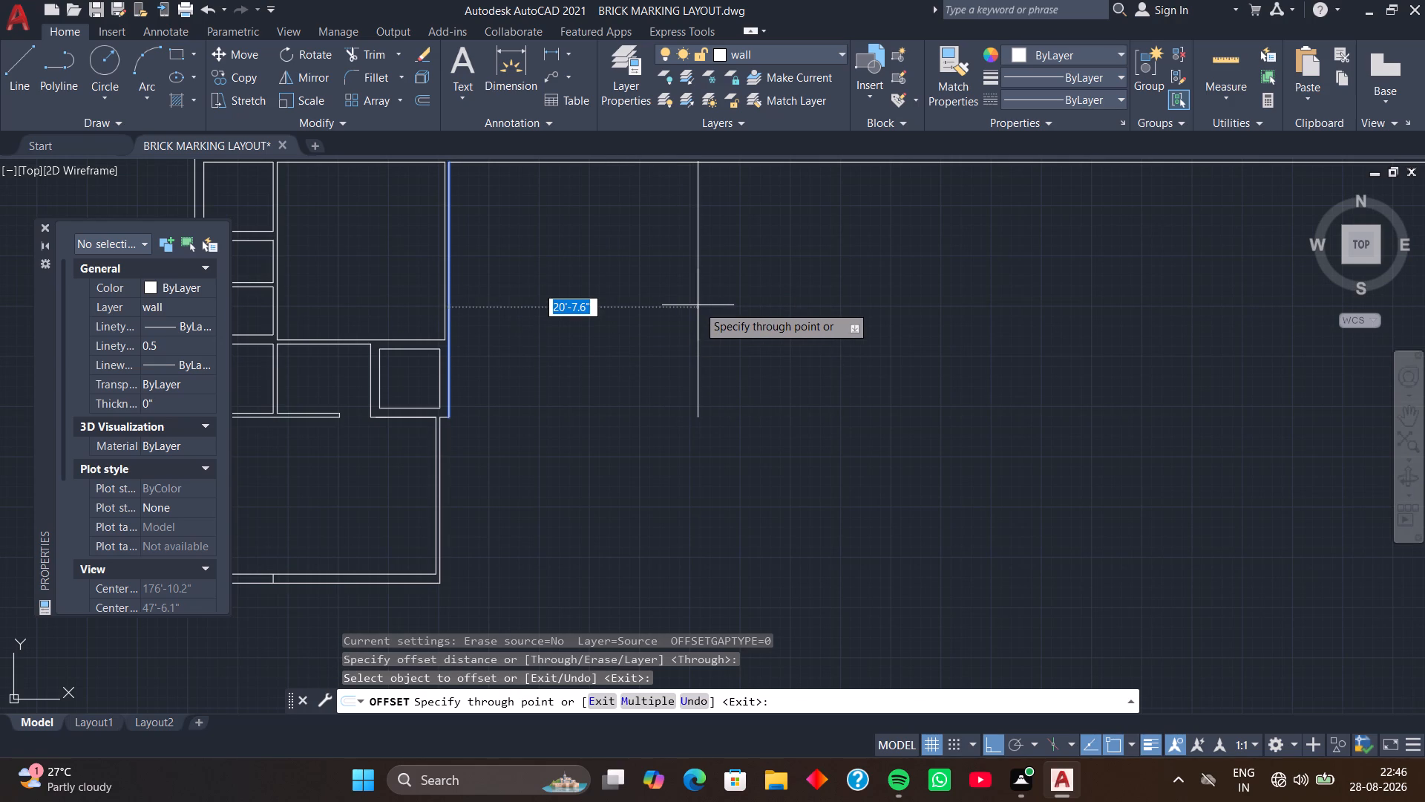
type("14'3")
key("Return")
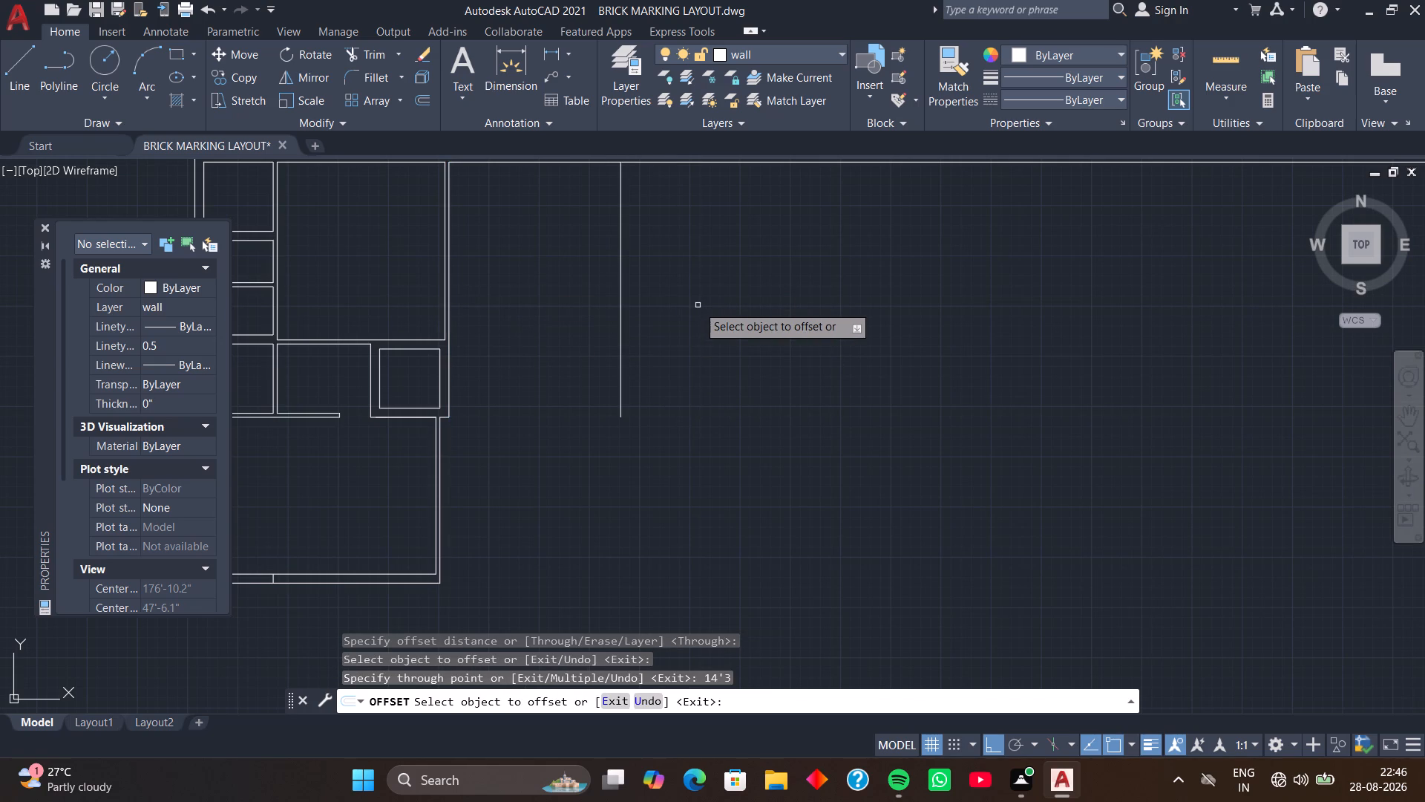
left_click(620, 270)
key("9")
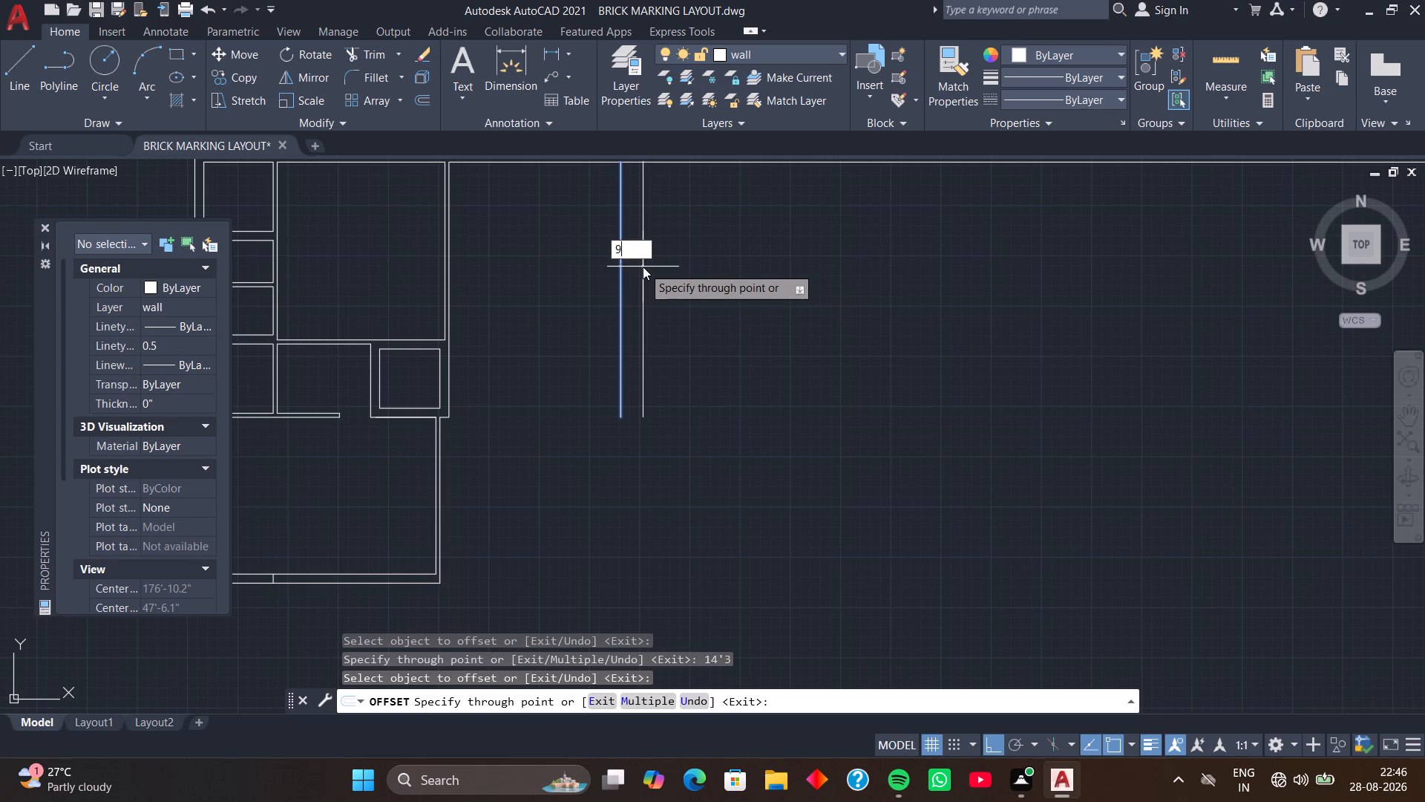
key("Return")
middle_click_drag(590, 243, 600, 387)
scroll(600, 386, "up", 1)
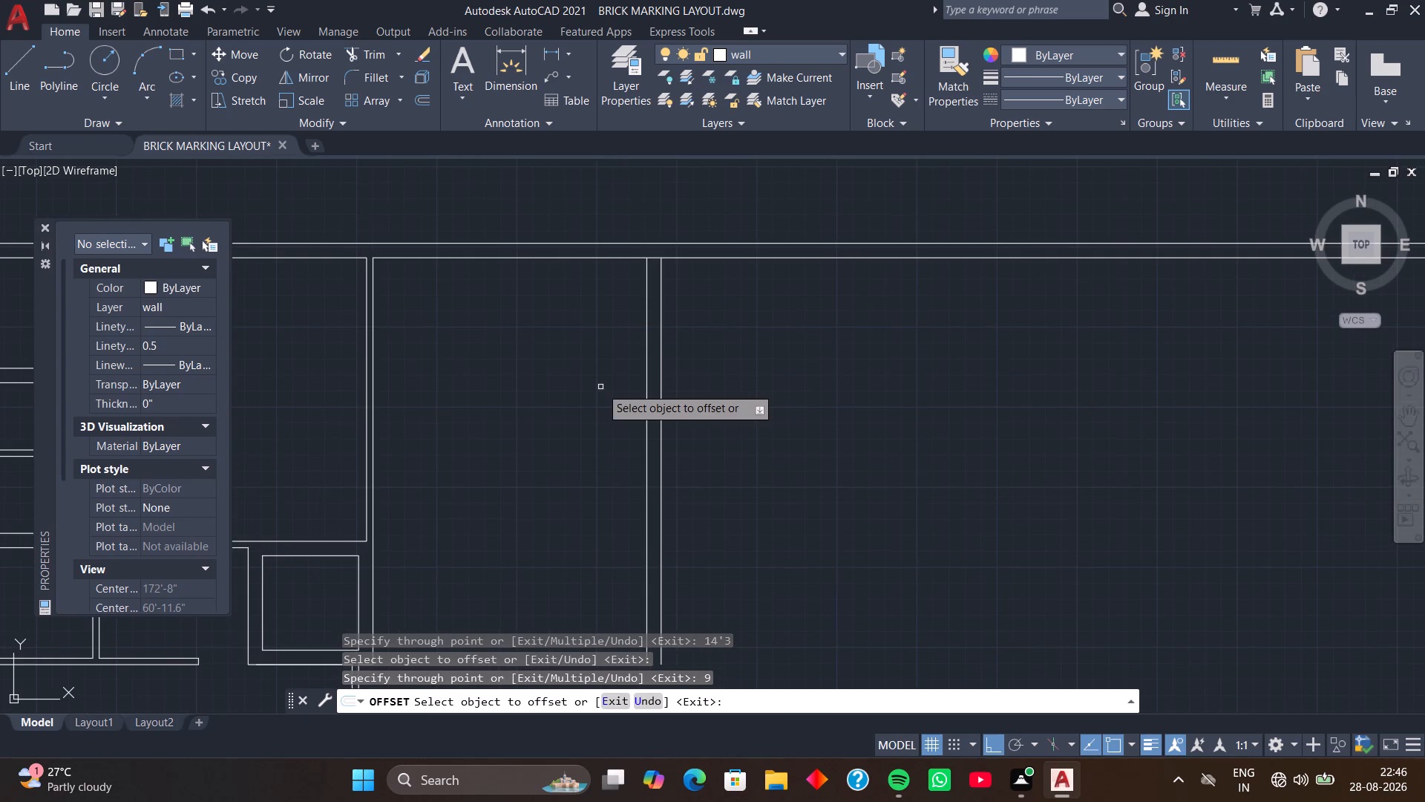
key("space")
Trim the top wall's inner line between the two new wall lines to open the junction.
type("T")
key("r")
key("space")
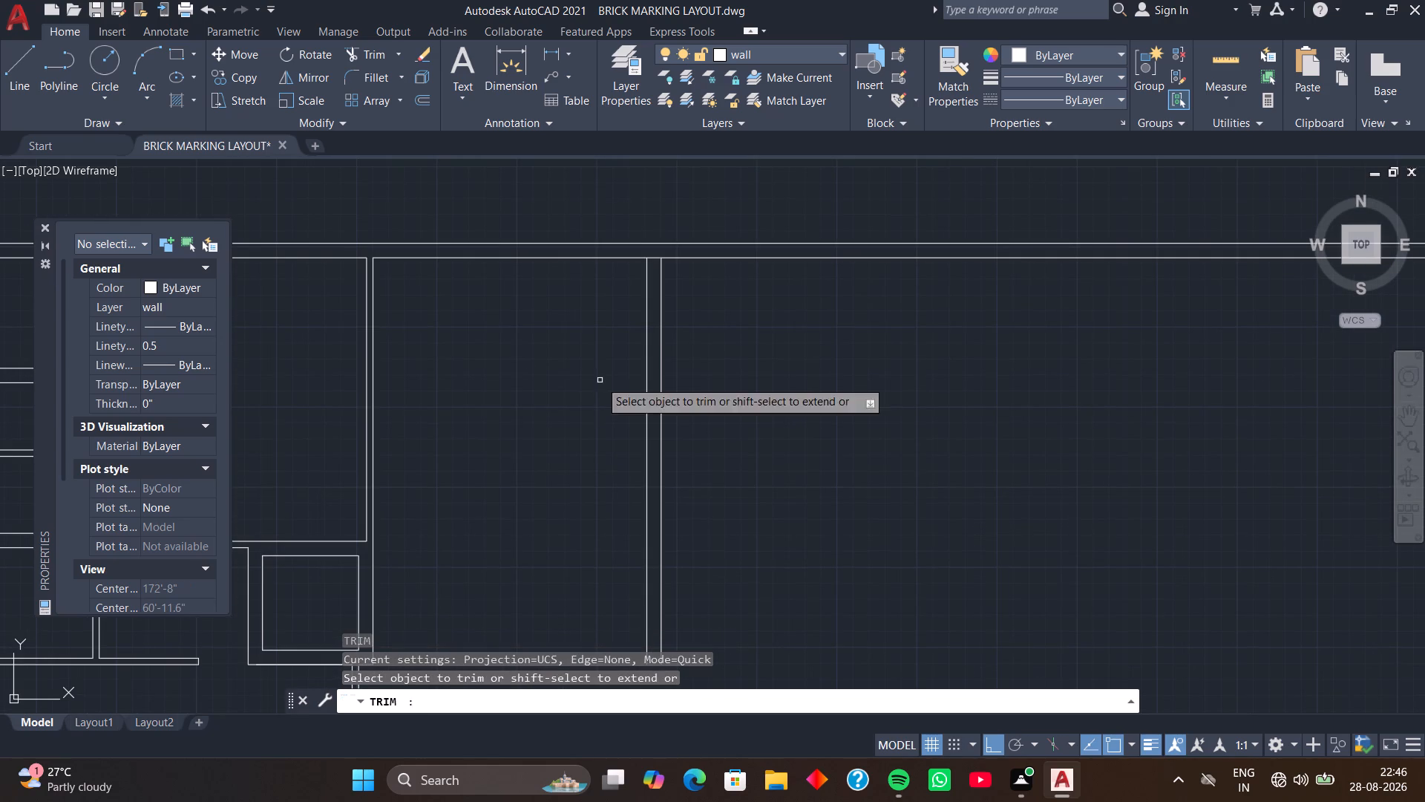
scroll(606, 304, "up", 3)
middle_click_drag(695, 225, 678, 339)
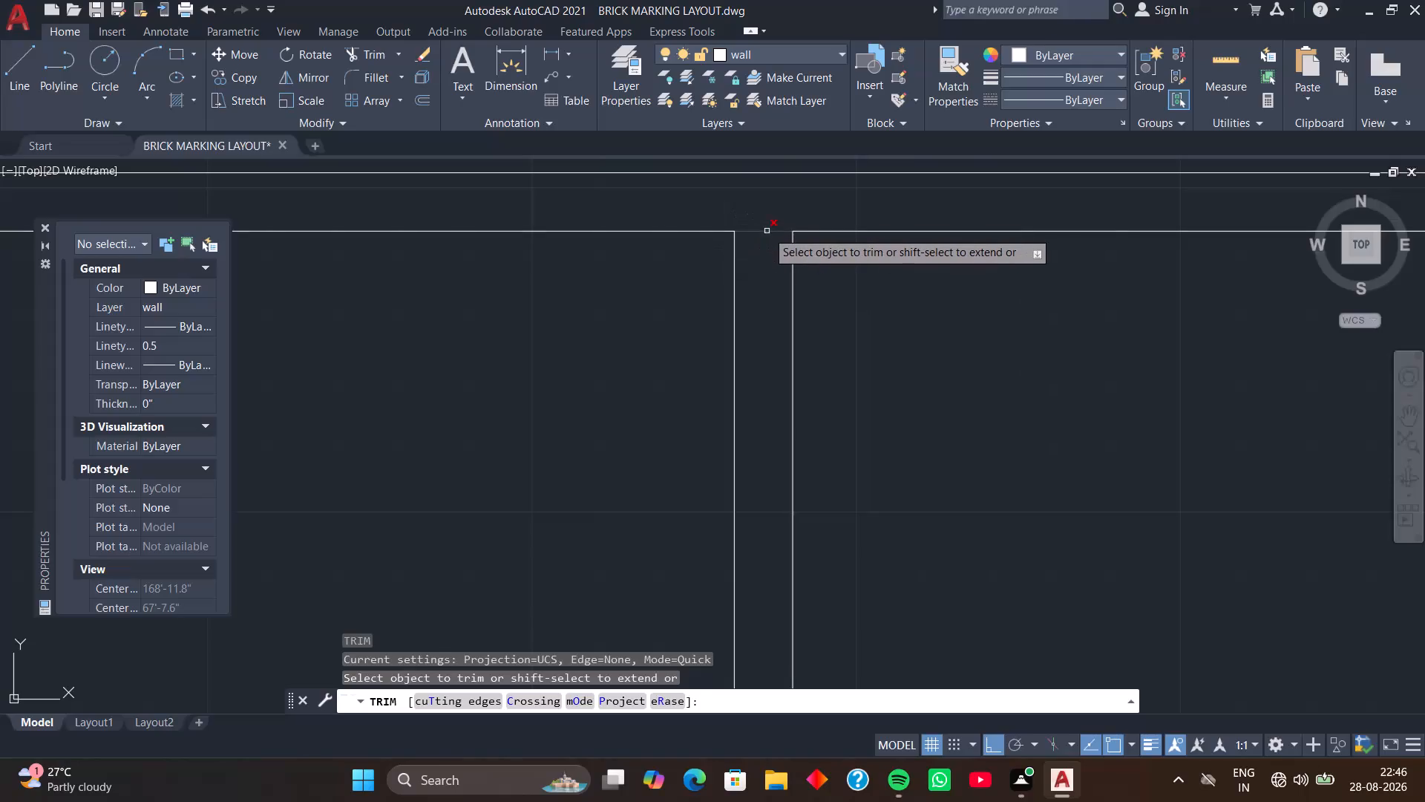
left_click(767, 230)
key("space")
Offset the new room's top inner line 8' downward, and the resulting line 4" further down to form a horizontal partition.
scroll(732, 243, "down", 3)
middle_click_drag(698, 302, 711, 293)
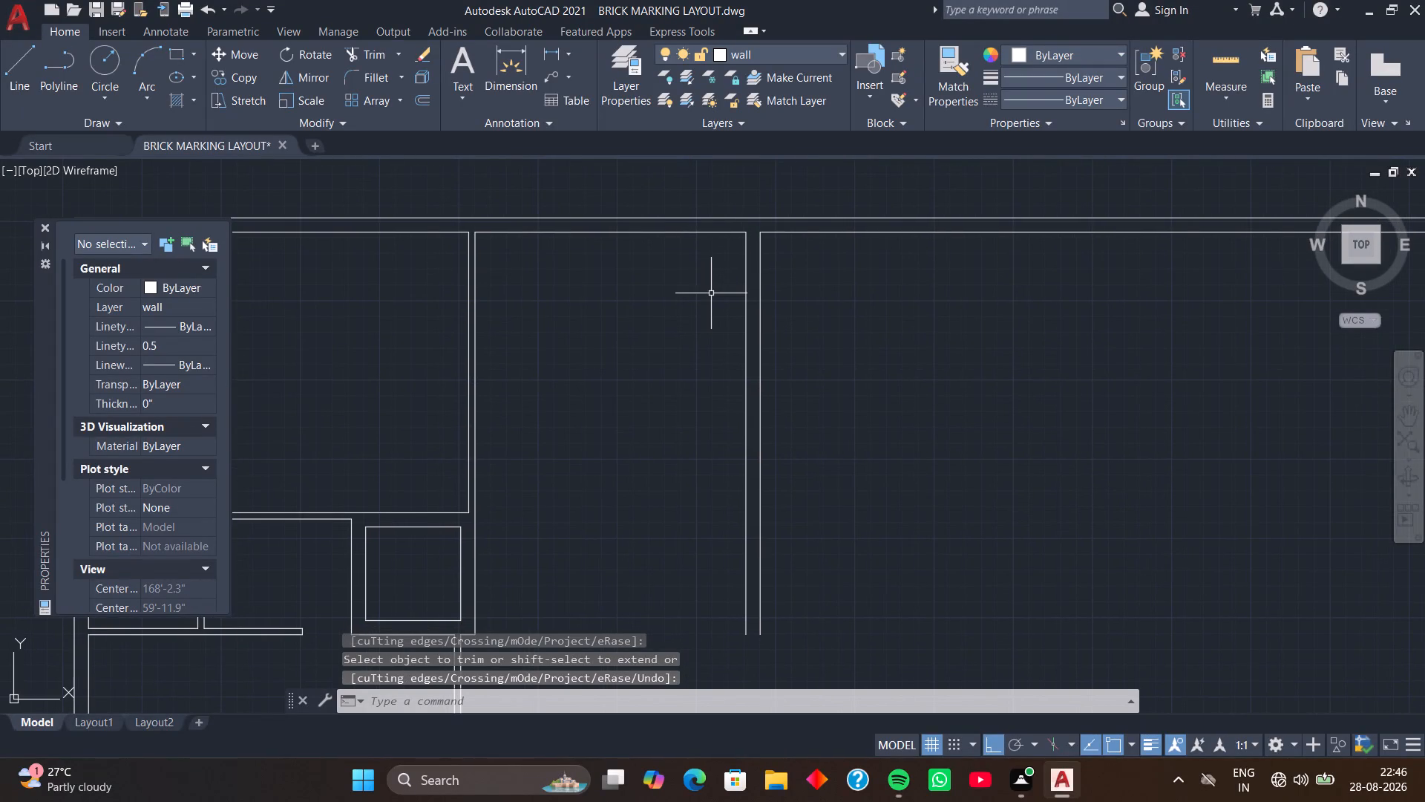
type("O")
key("space")
key("space")
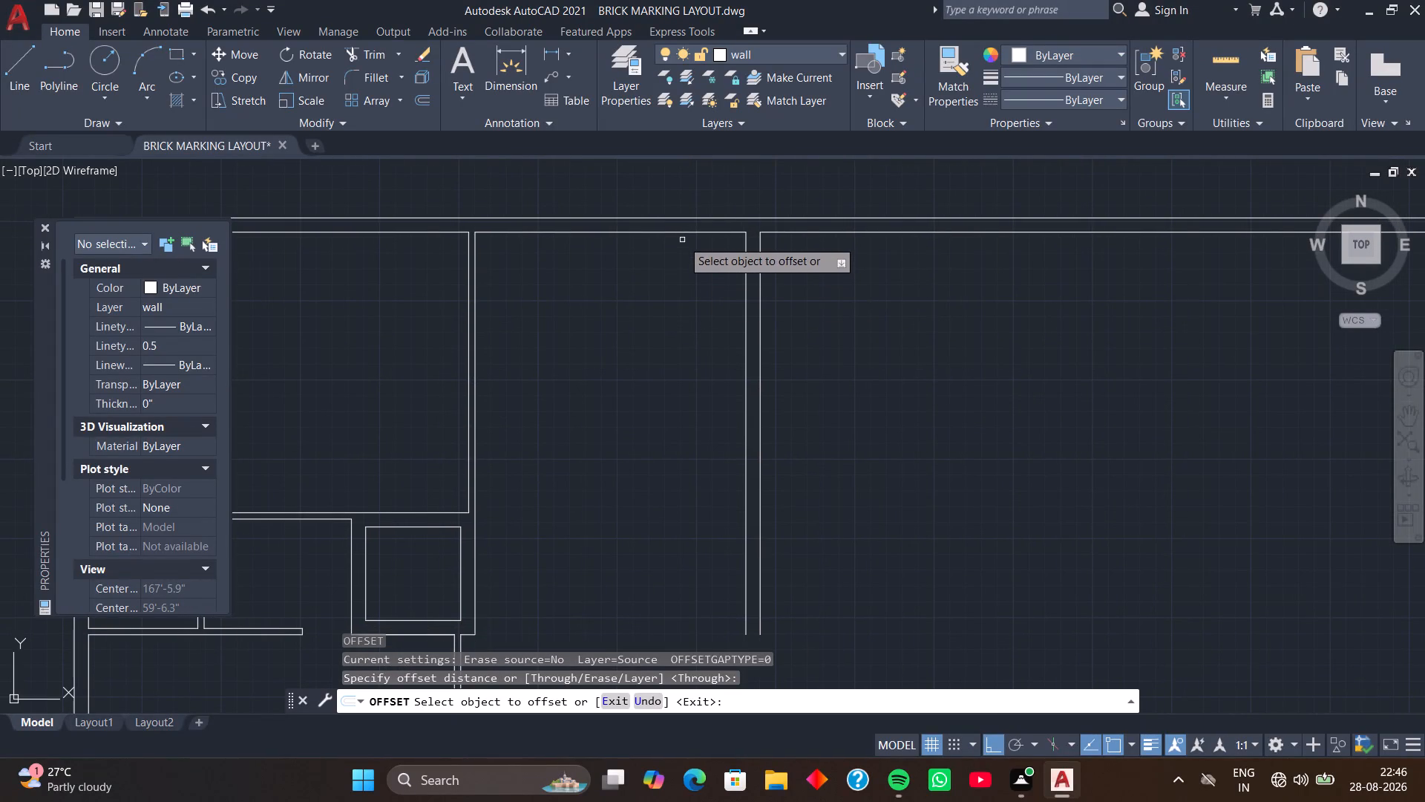
left_click(680, 232)
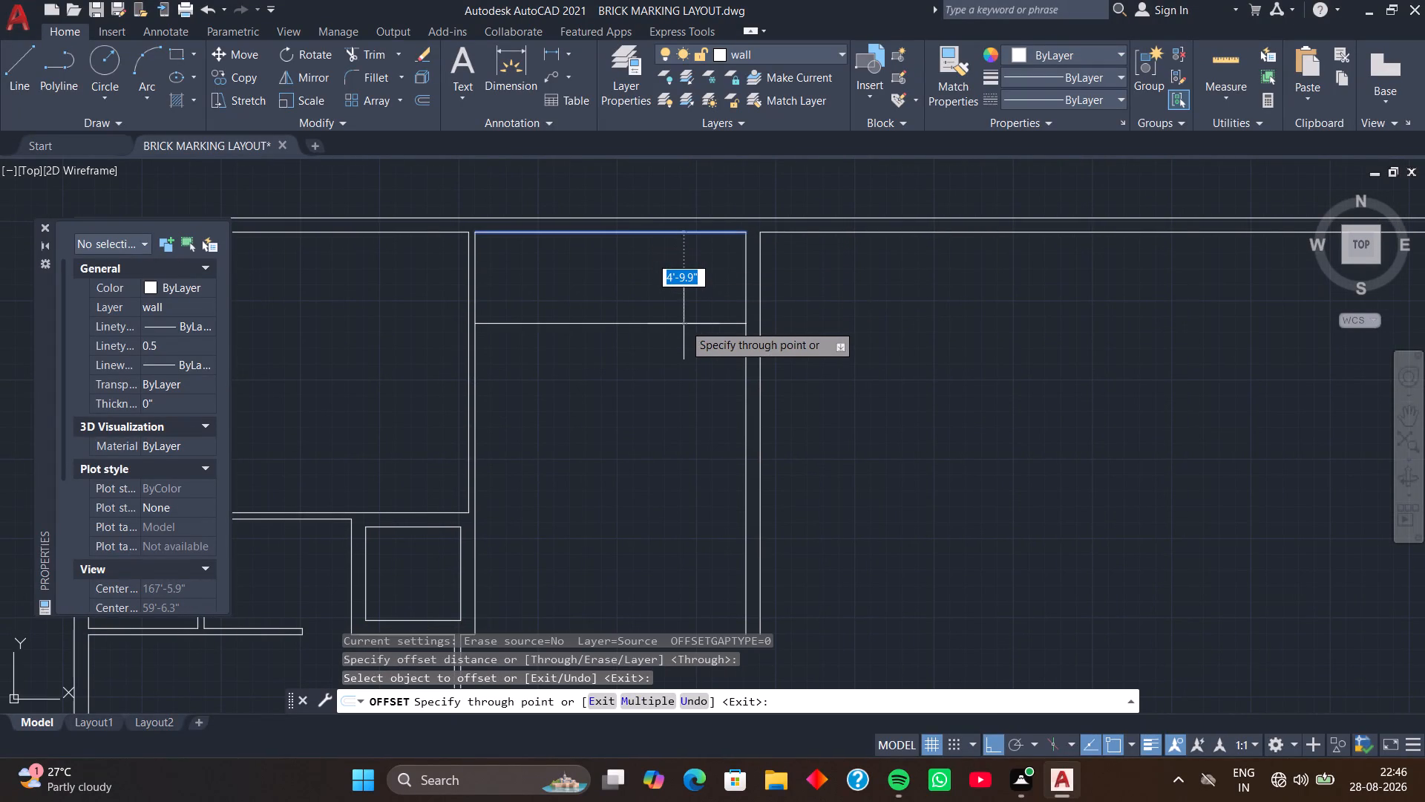
type("8'")
key("Return")
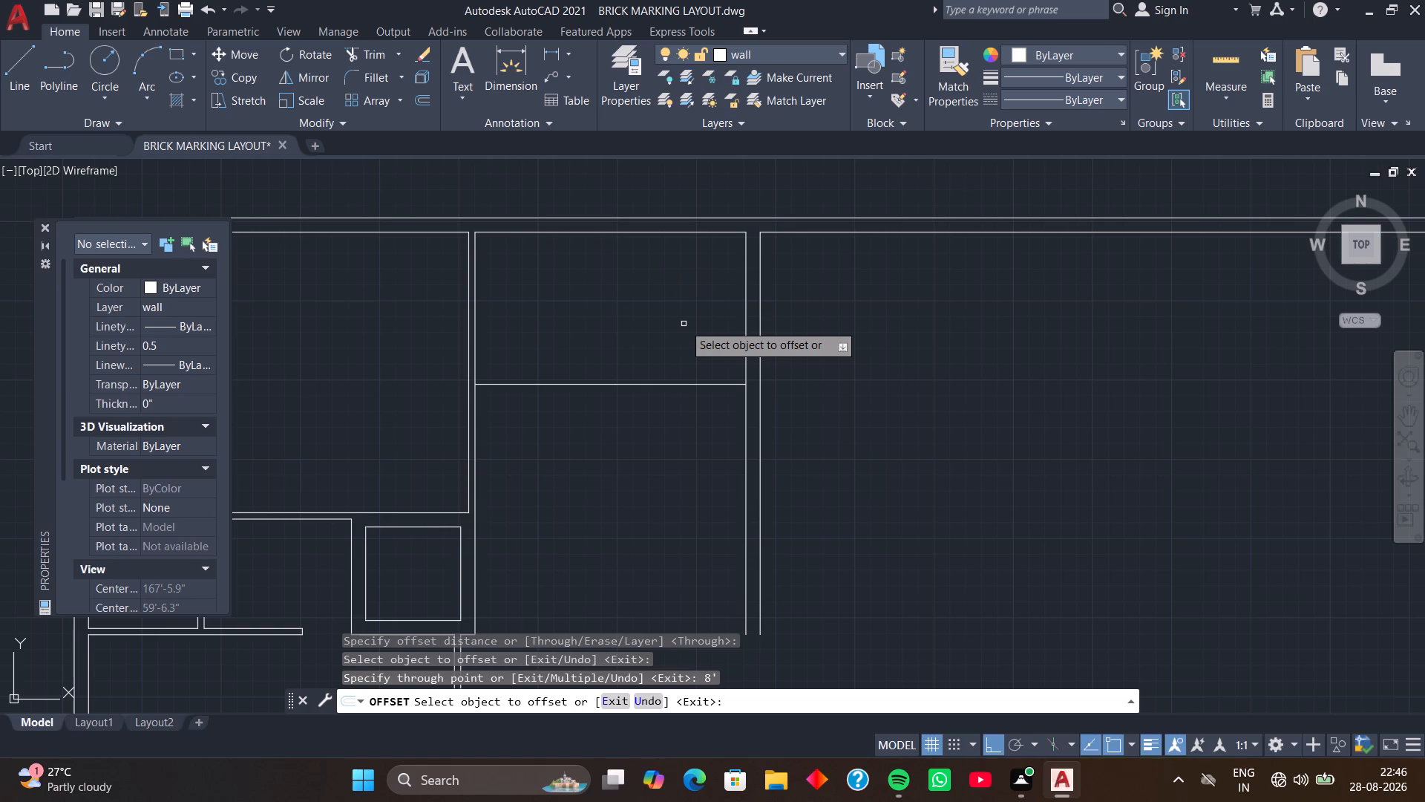
left_click(681, 383)
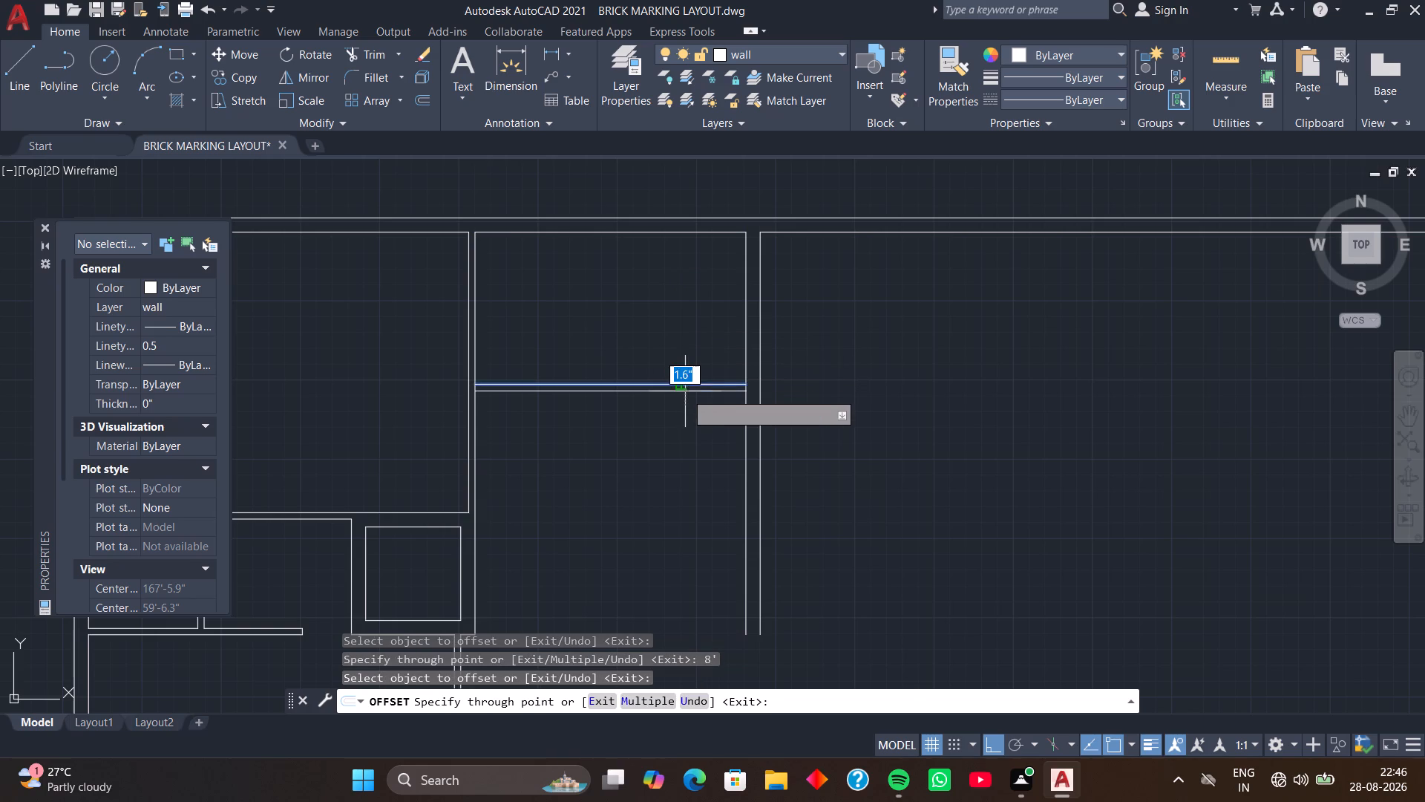
key("4")
key("Return")
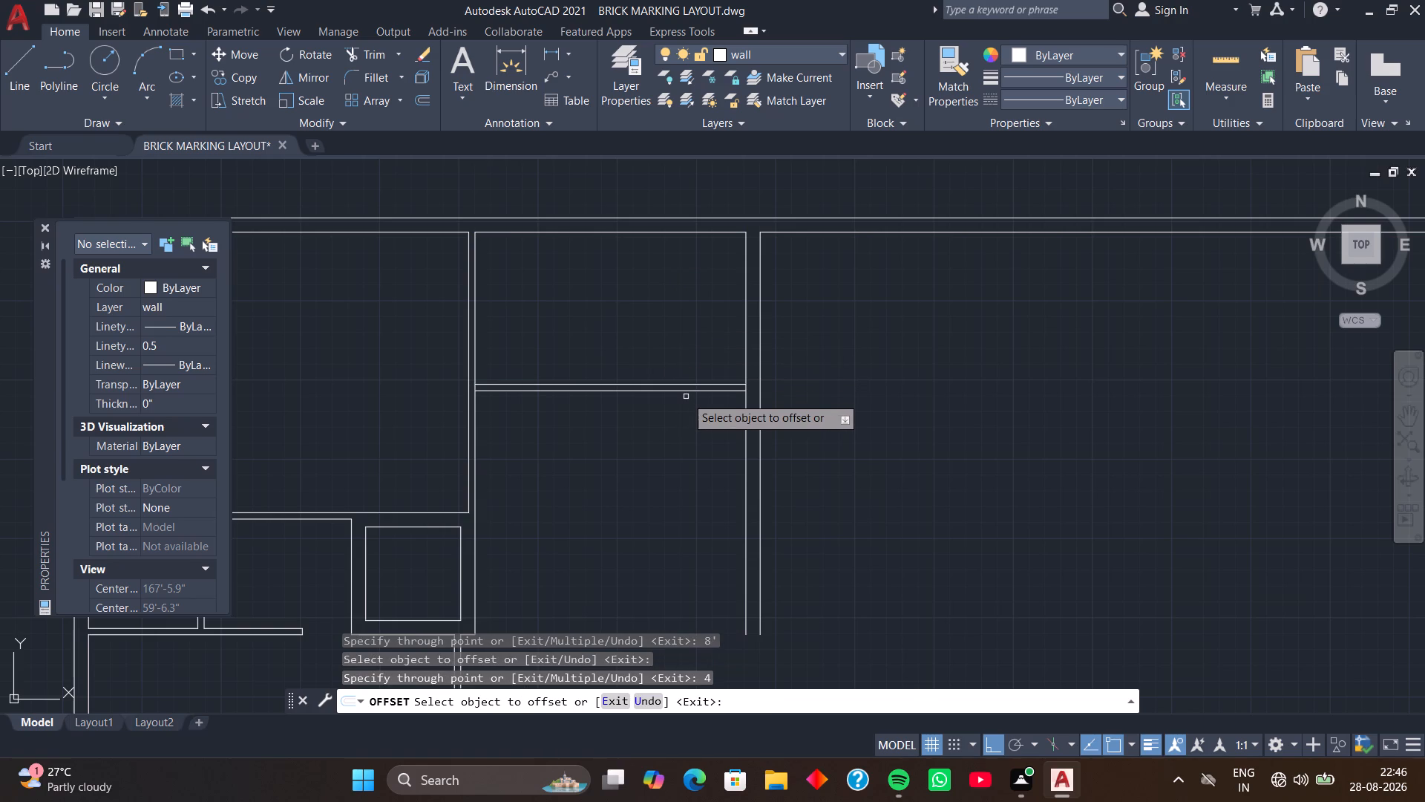
key("space")
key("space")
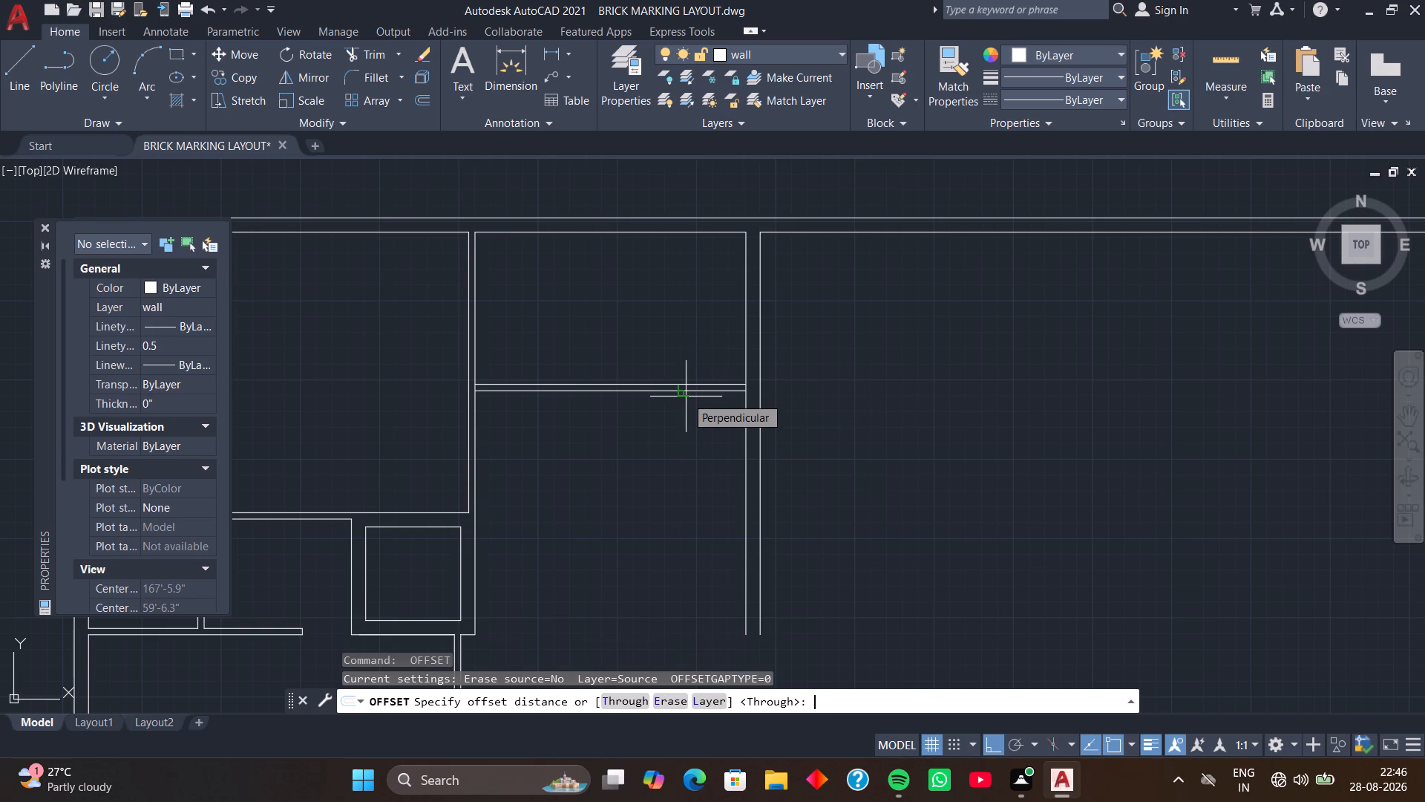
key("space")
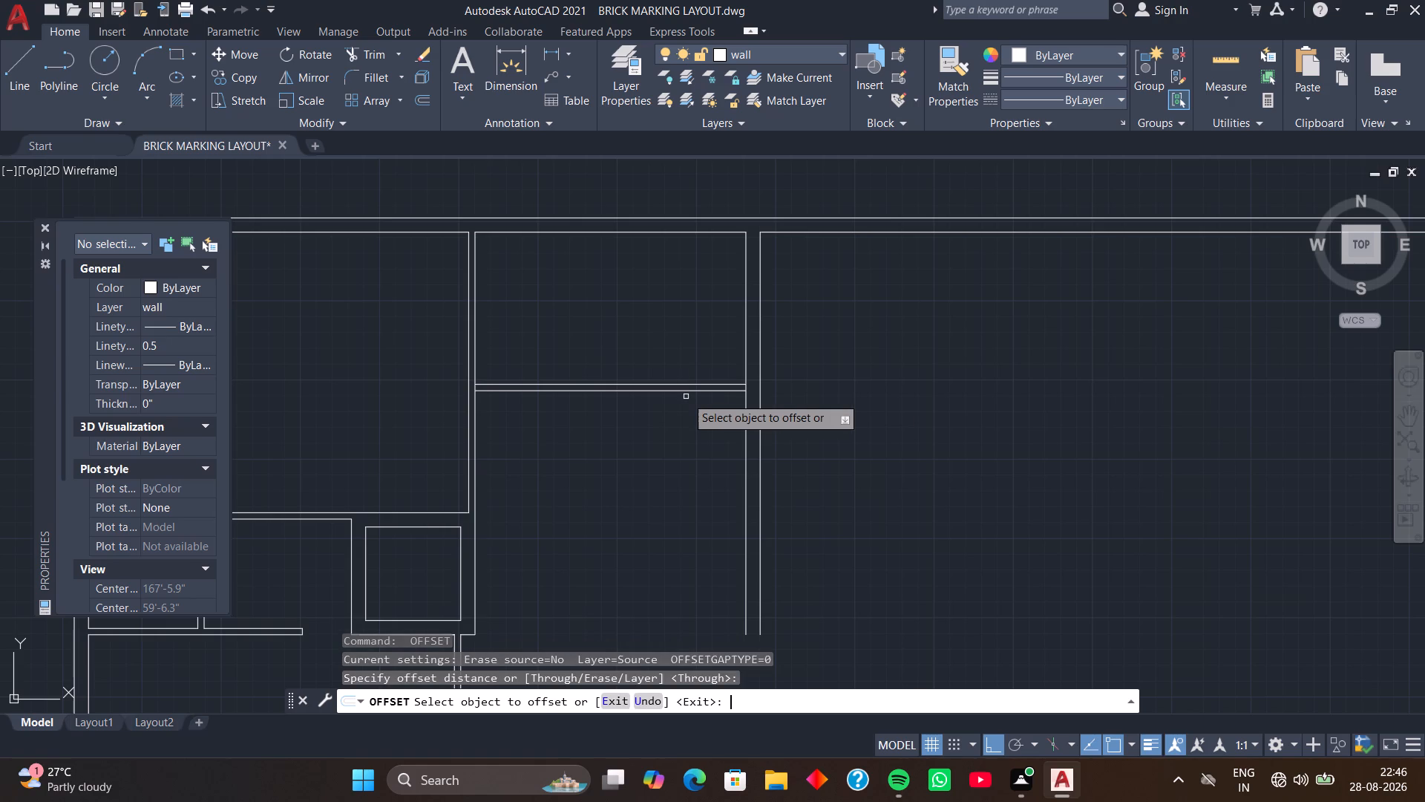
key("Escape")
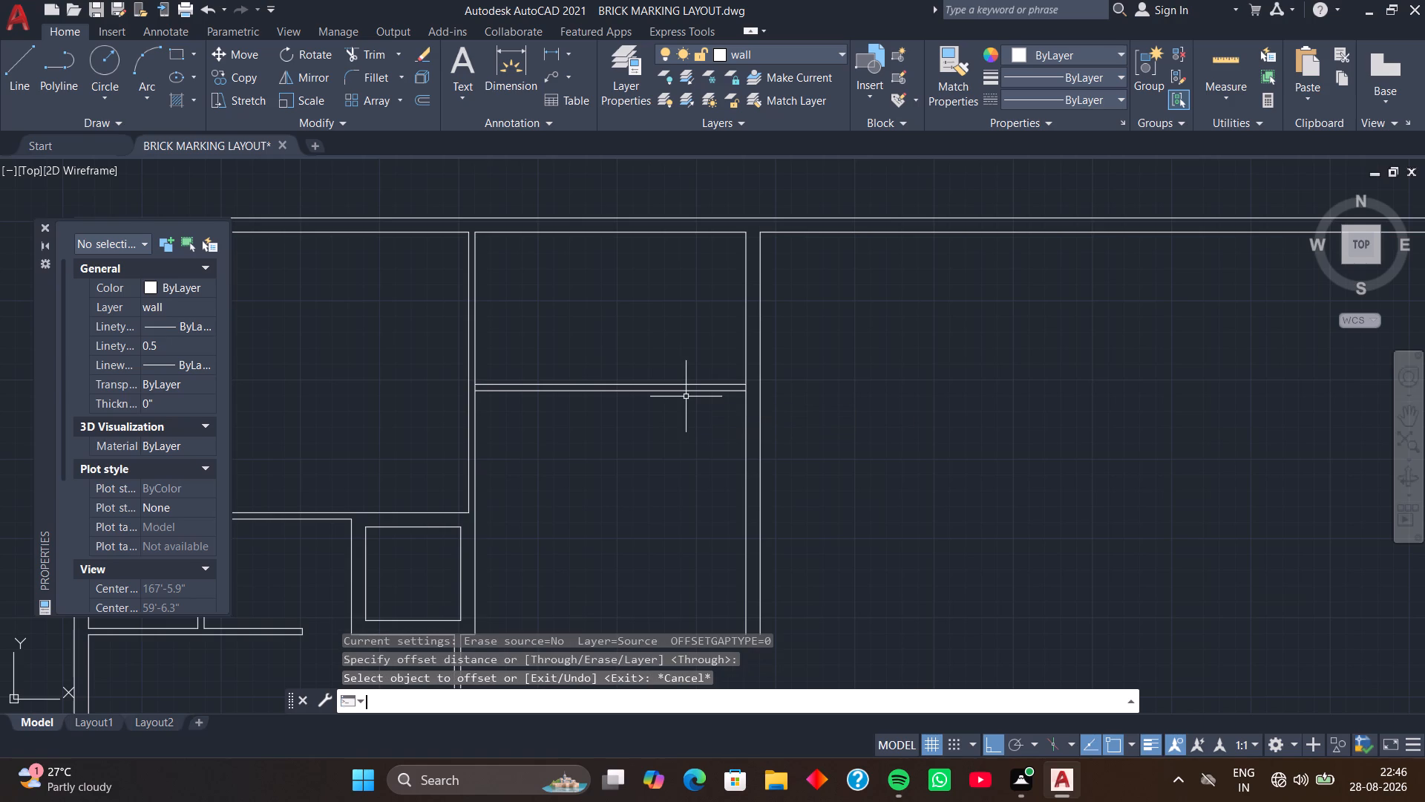
Trim the side walls' inner lines between the two 4" partition lines to open the junctions at both ends.
type("TR")
key("space")
scroll(517, 396, "up", 3)
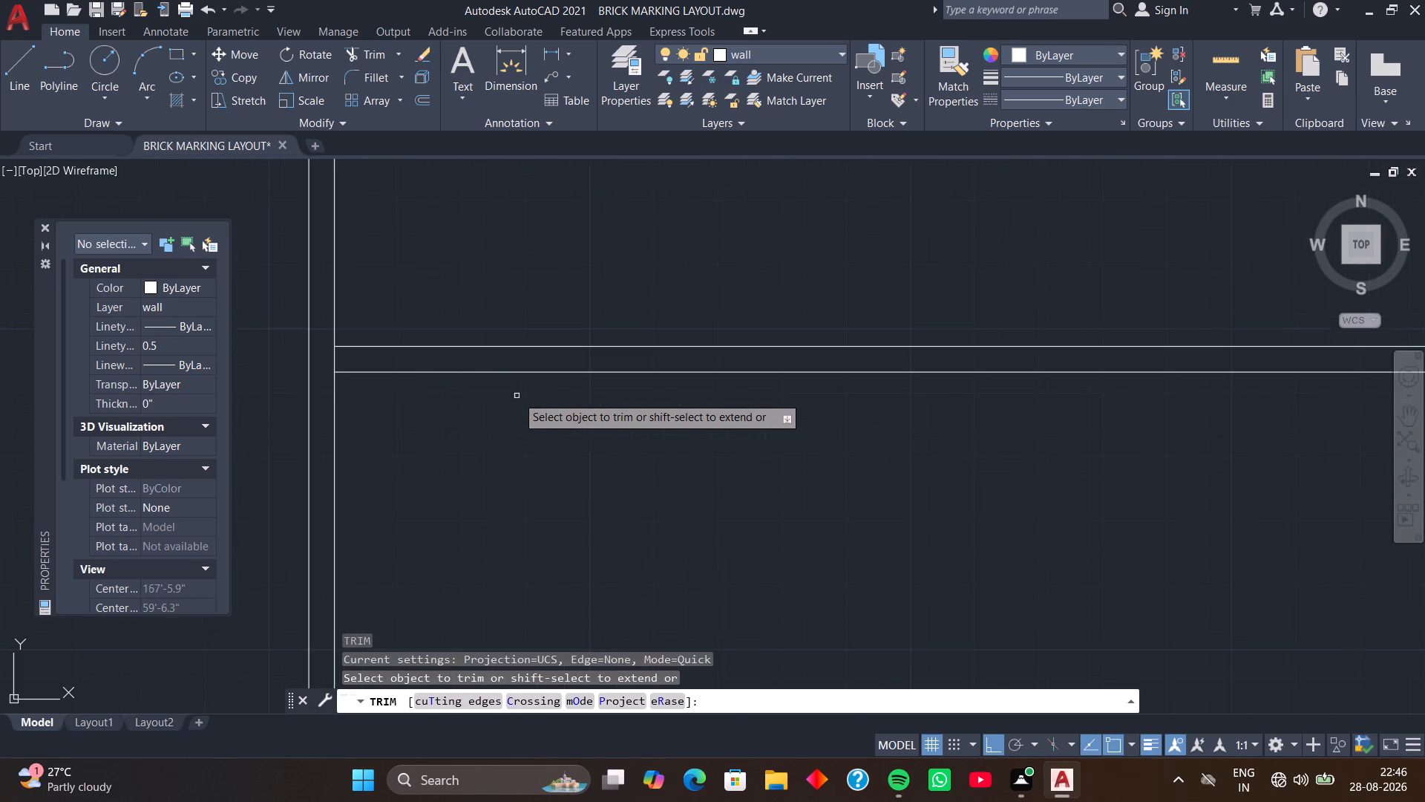
left_click(335, 360)
scroll(682, 410, "down", 3)
middle_click_drag(715, 421, 622, 429)
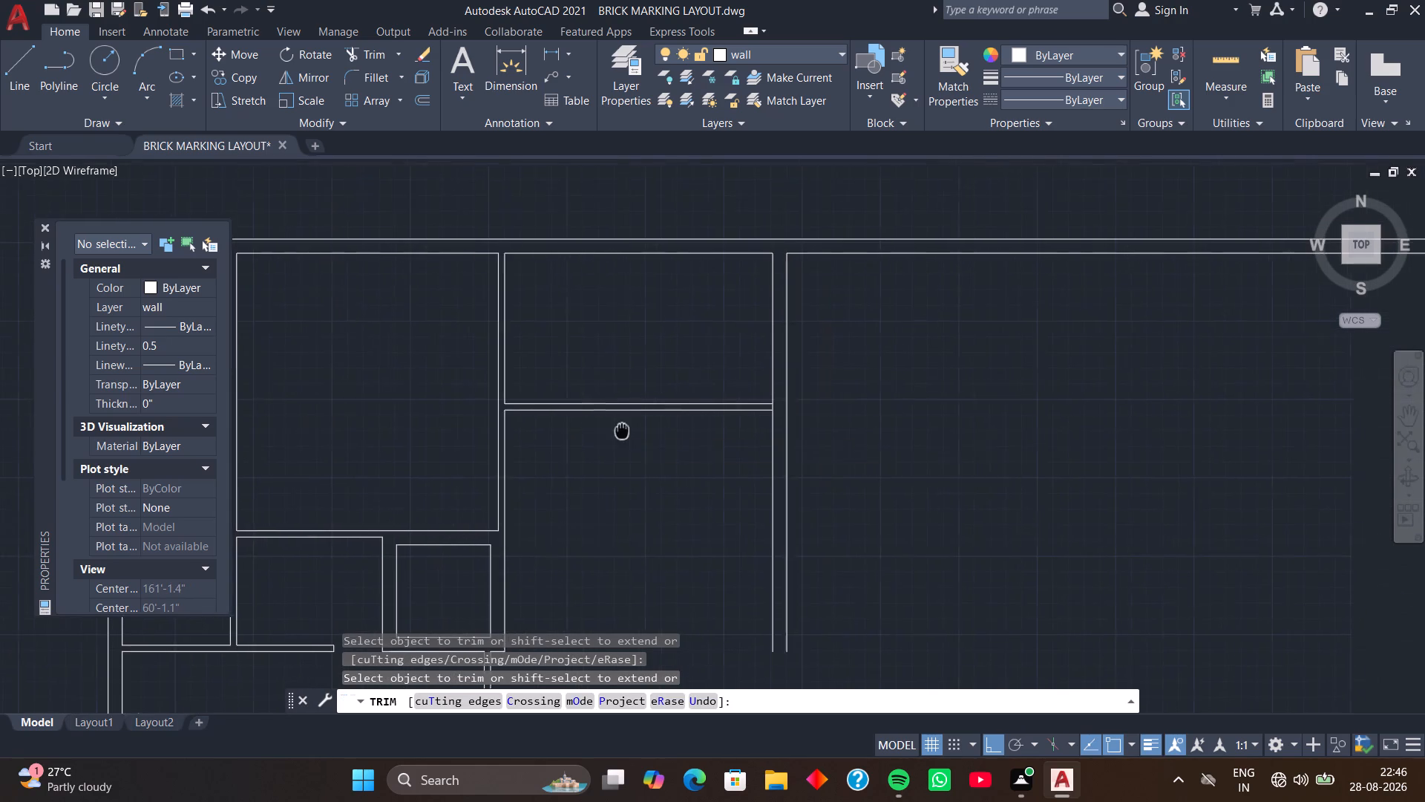
middle_click_drag(622, 429, 620, 429)
scroll(816, 414, "up", 3)
left_click(634, 399)
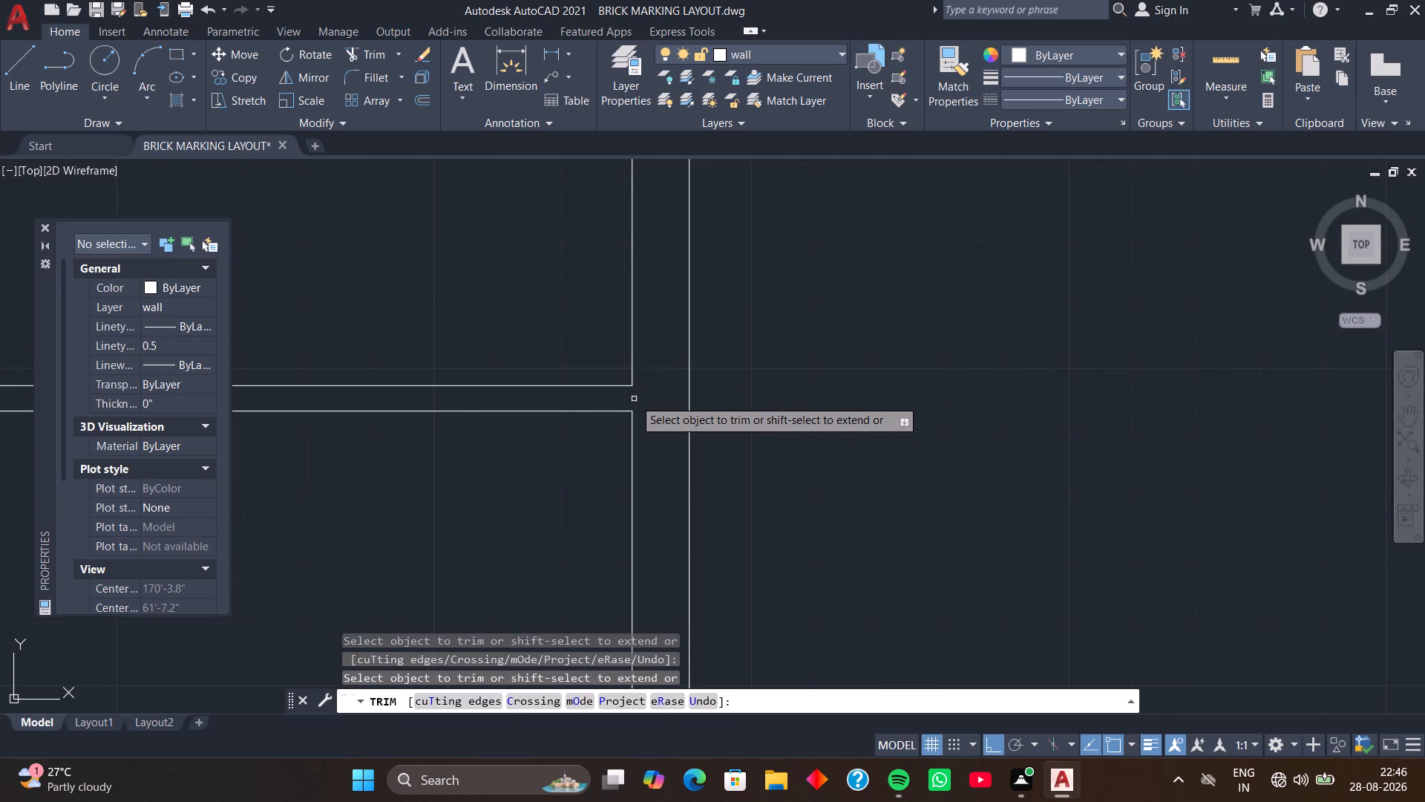
key("space")
scroll(629, 511, "down", 2)
middle_click_drag(618, 528, 736, 378)
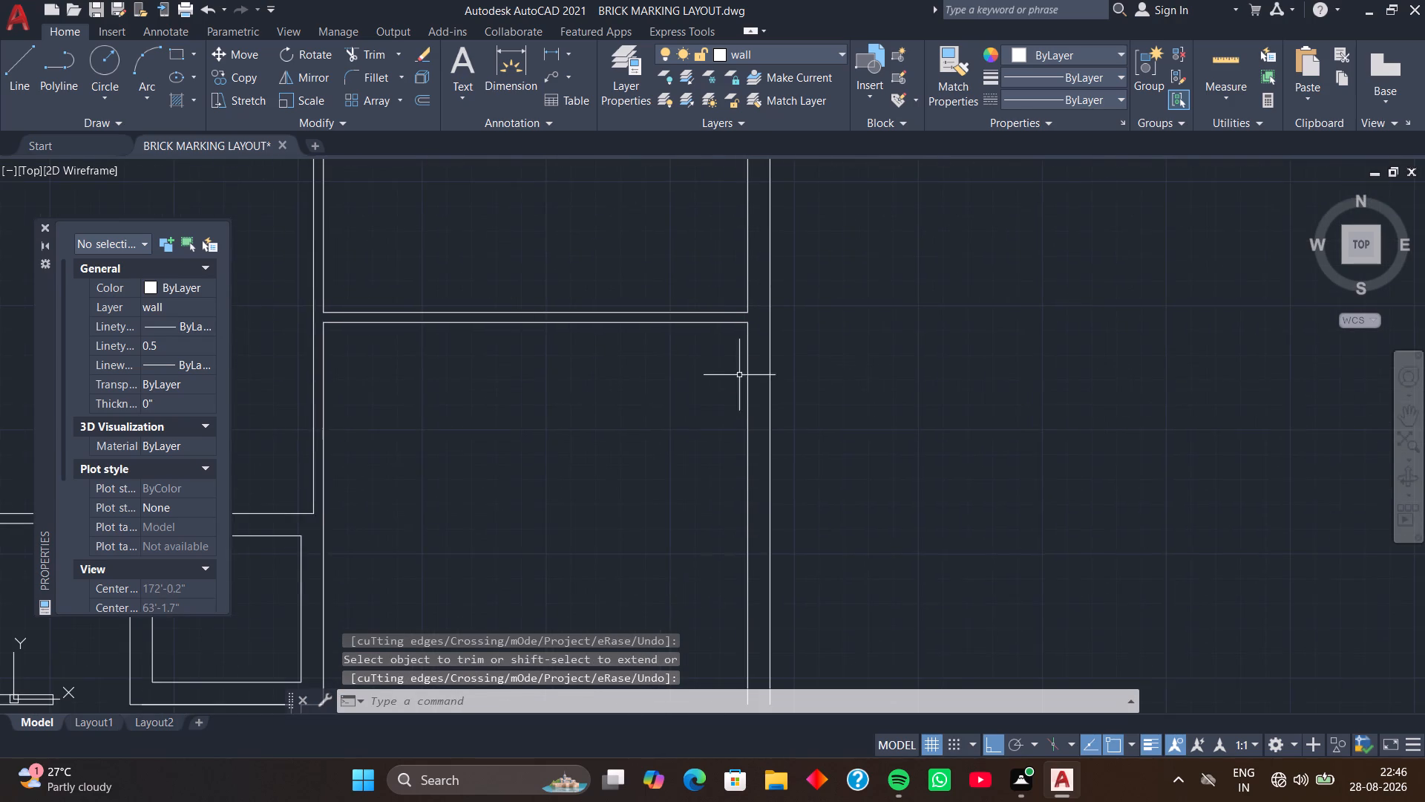
scroll(669, 405, "down", 1)
middle_click_drag(666, 416, 688, 351)
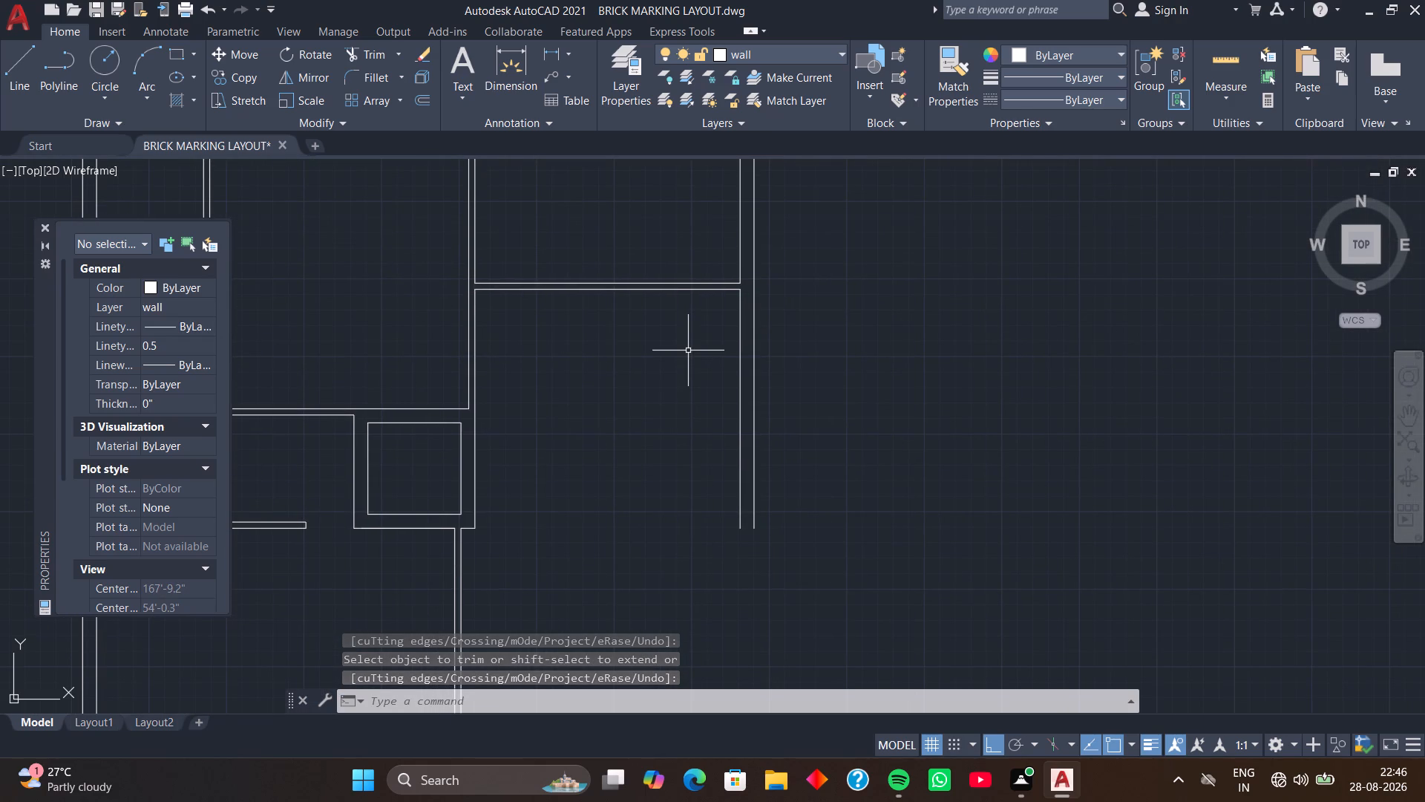
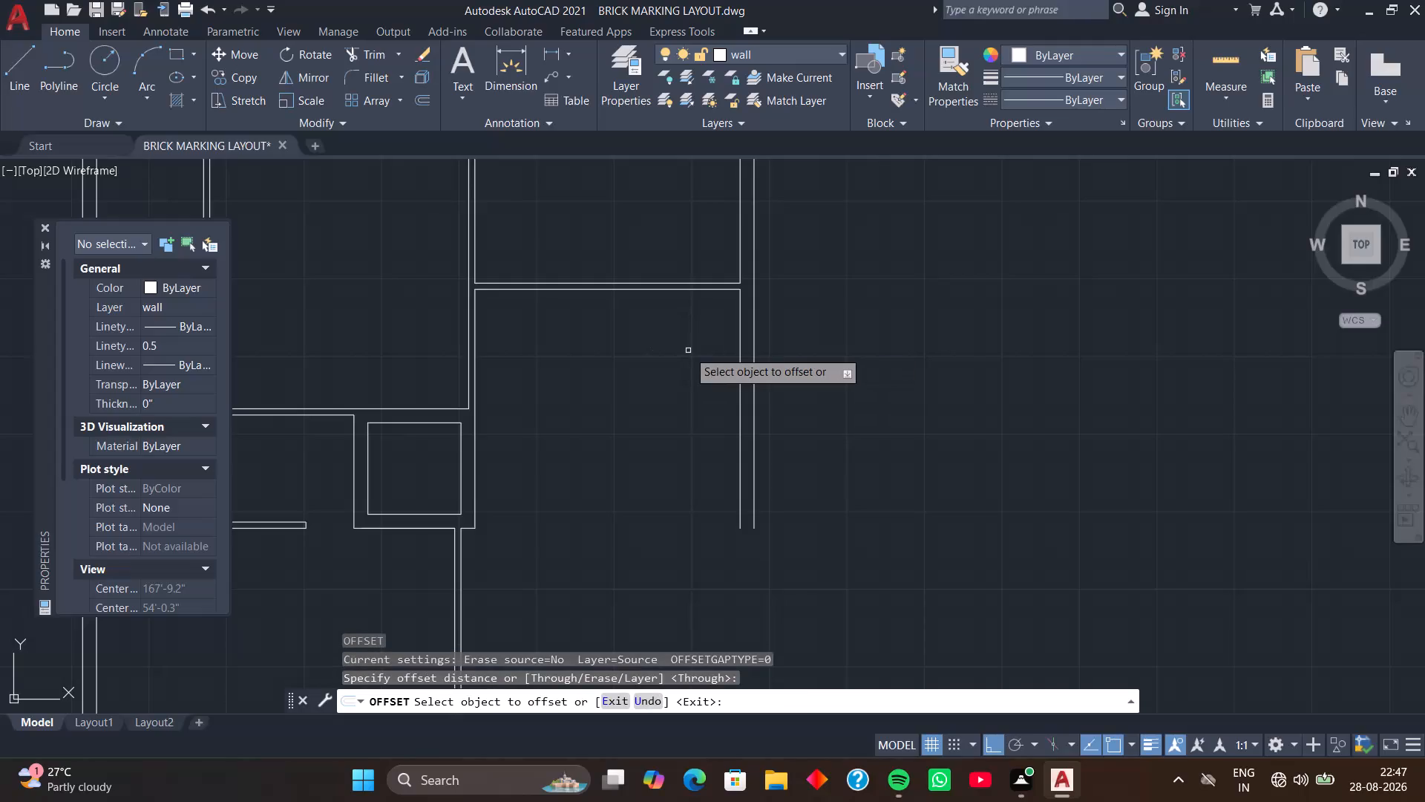
Offset the rightmost wall's outer line 9'3" to the right, and the resulting line 9" further to form a new wall.
scroll(715, 250, "down", 2)
middle_click_drag(710, 235, 689, 285)
scroll(714, 281, "up", 1)
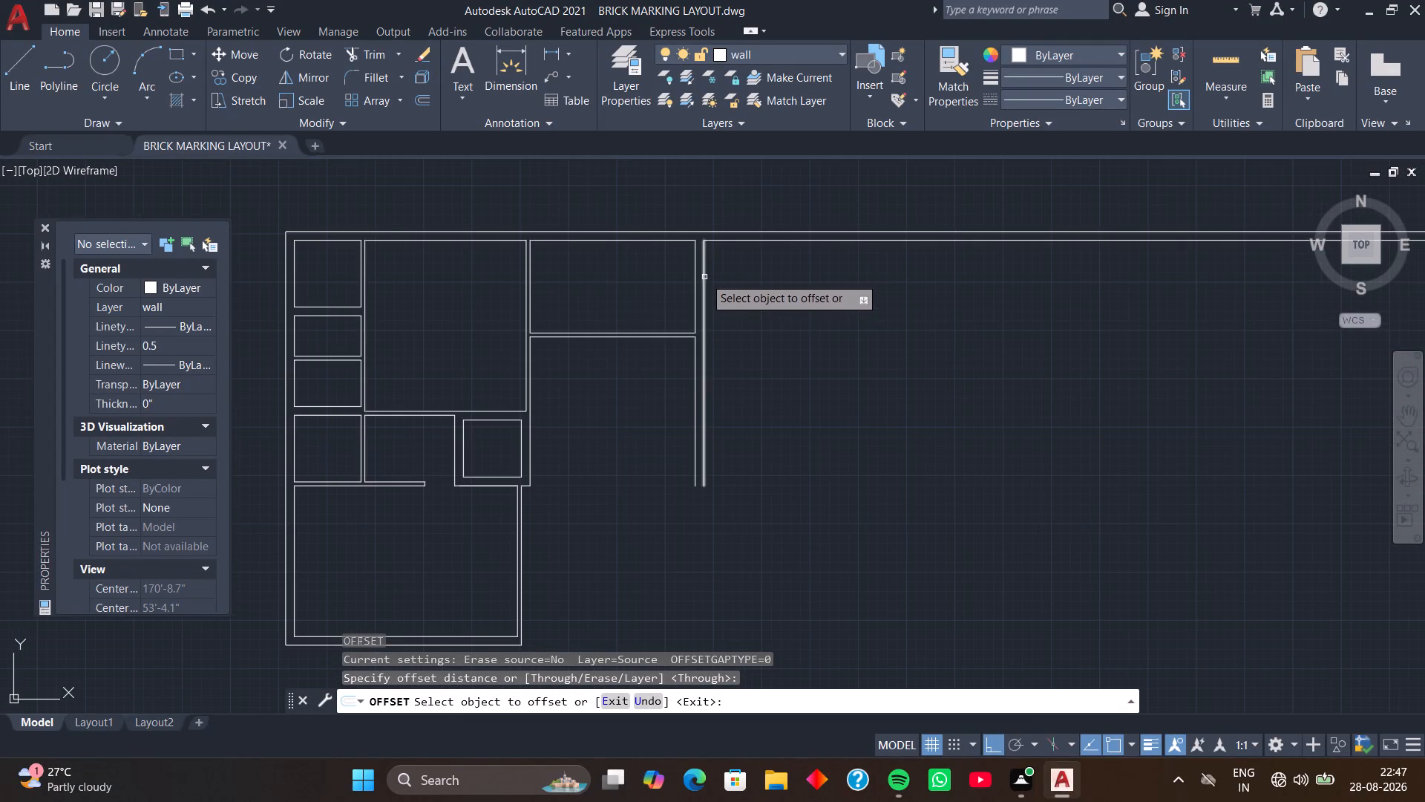
left_click(704, 276)
type("9'3")
key("Return")
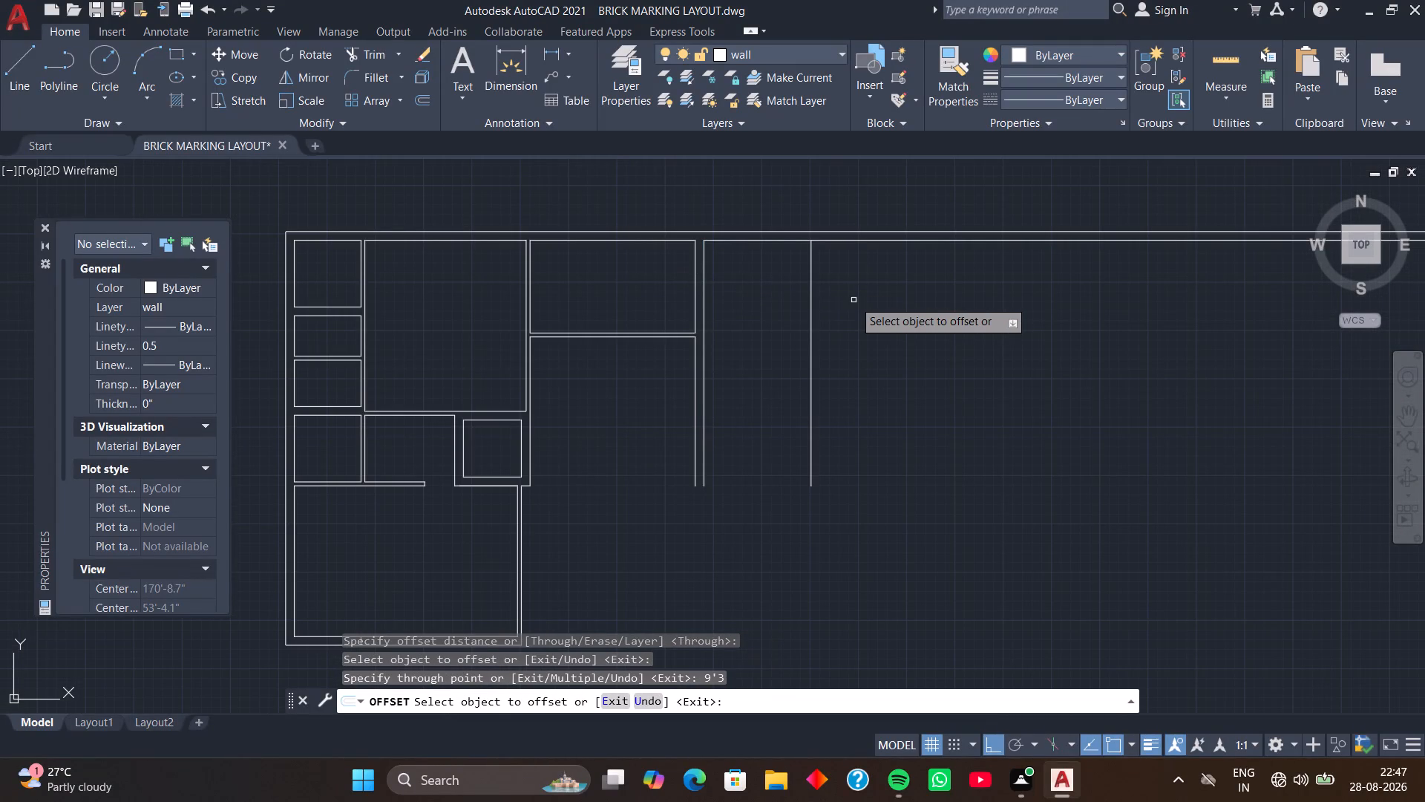
left_click(809, 312)
key("9")
key("Return")
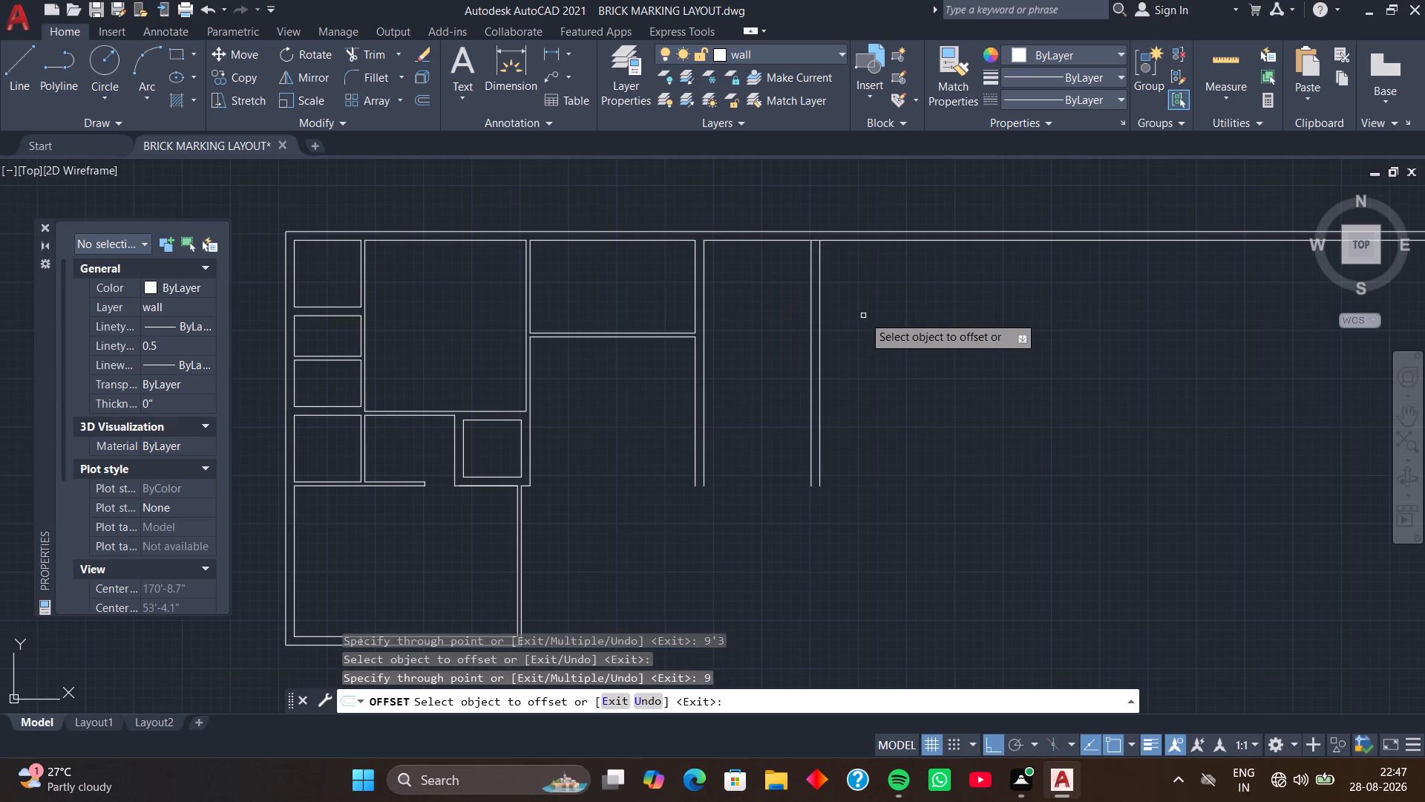
key("space")
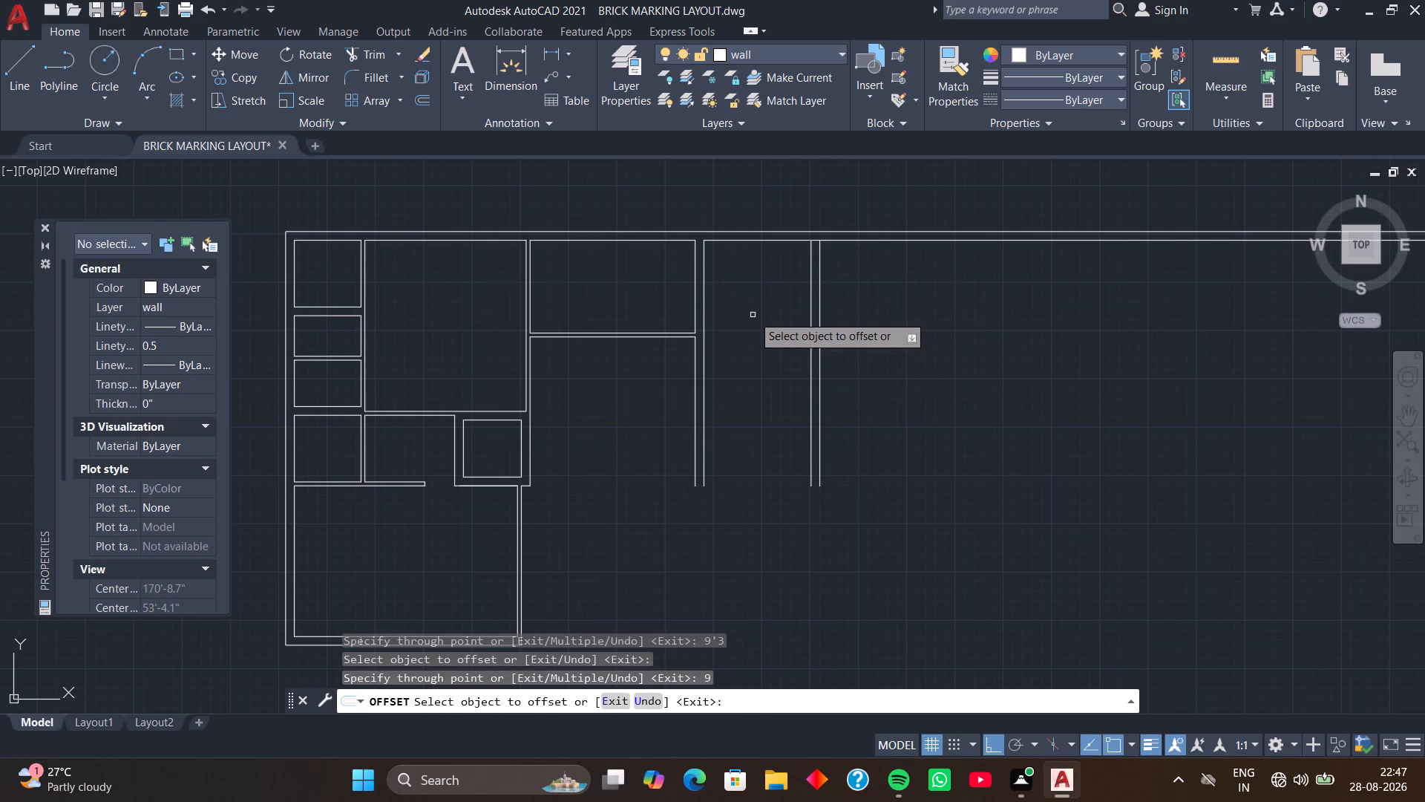
Trim the top wall's inner line between the new wall's two lines and across the 9'3" wide room.
type("TR")
key("space")
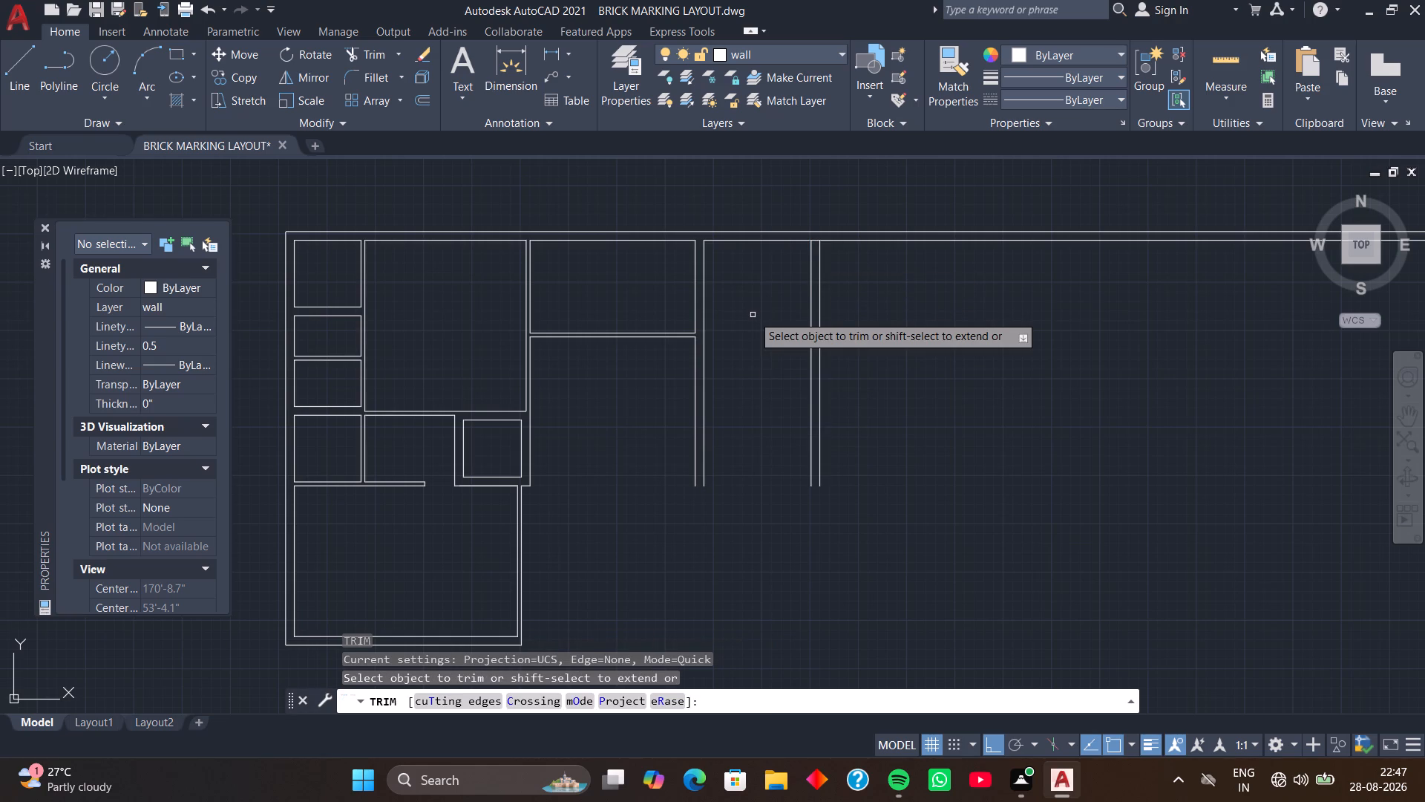
scroll(787, 250, "up", 3)
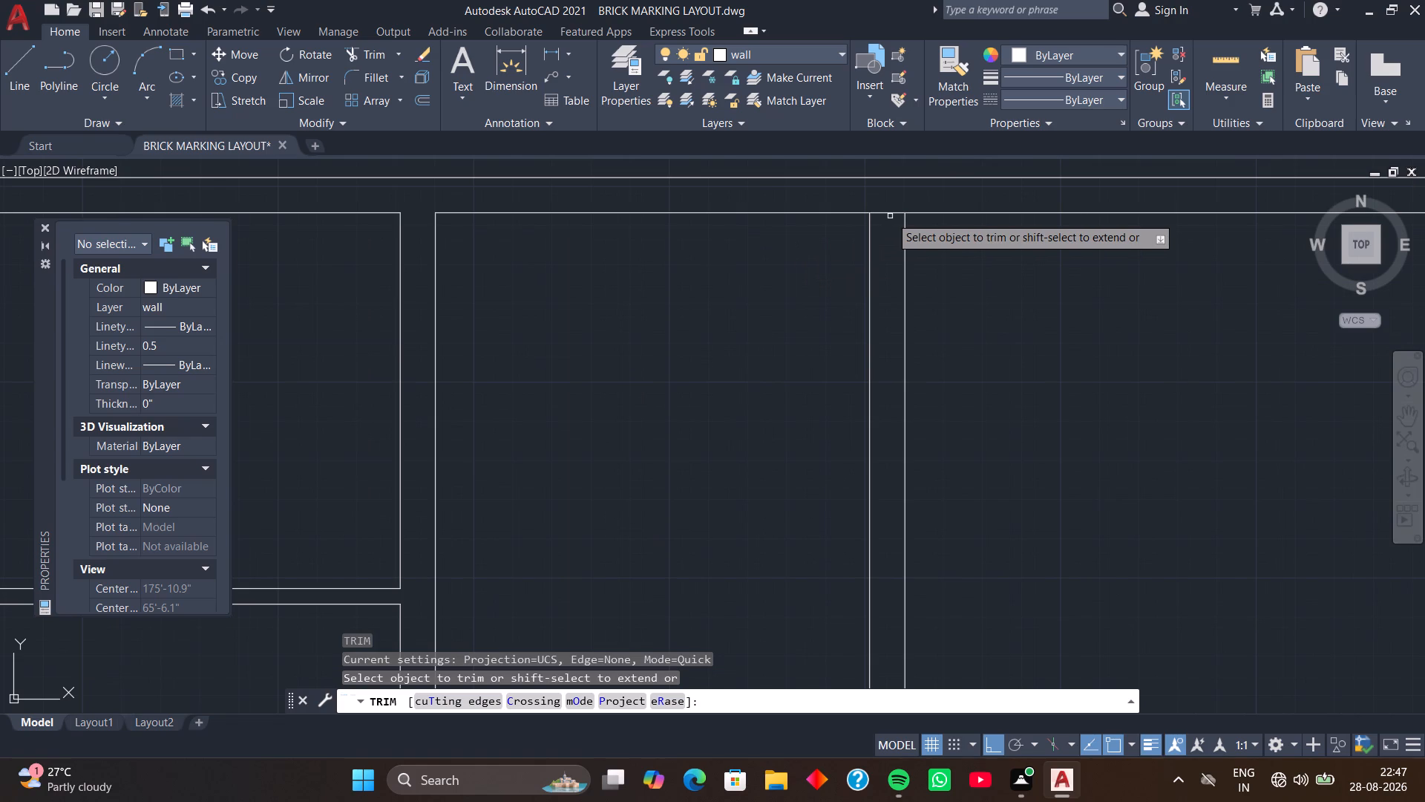
left_click(891, 213)
left_click(833, 212)
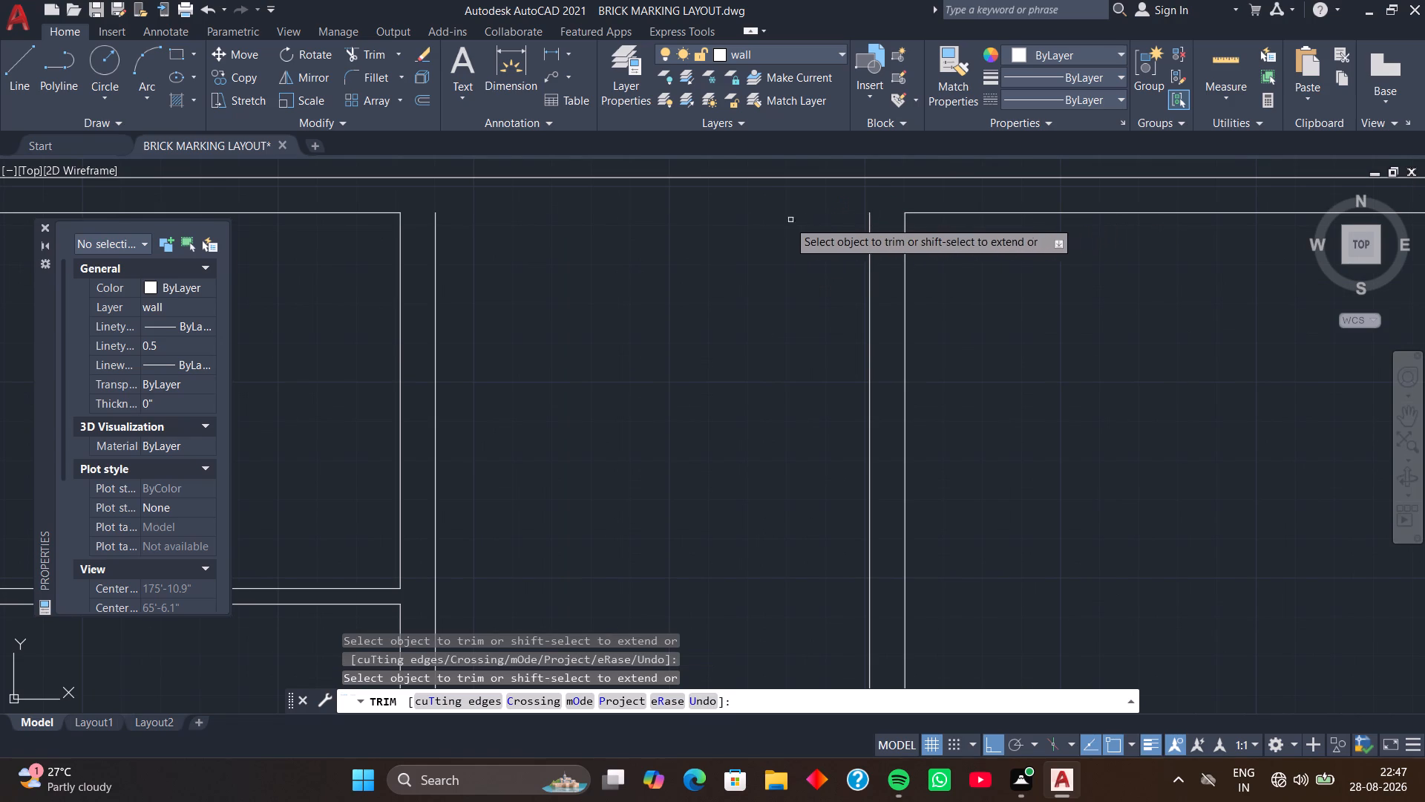
scroll(731, 224, "down", 1)
key("space")
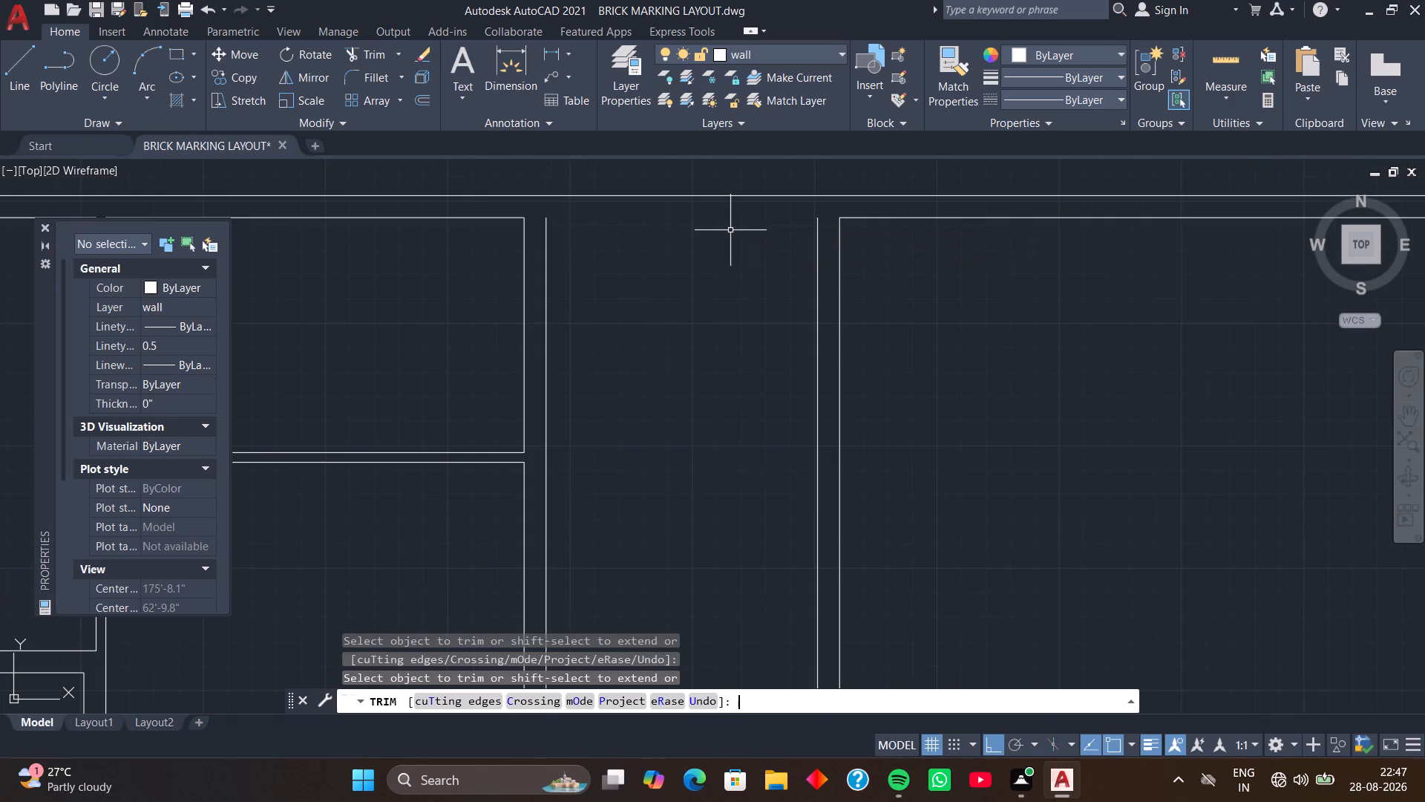
Offset the top wall's outer line 6" downward.
type("O")
key("space")
key("space")
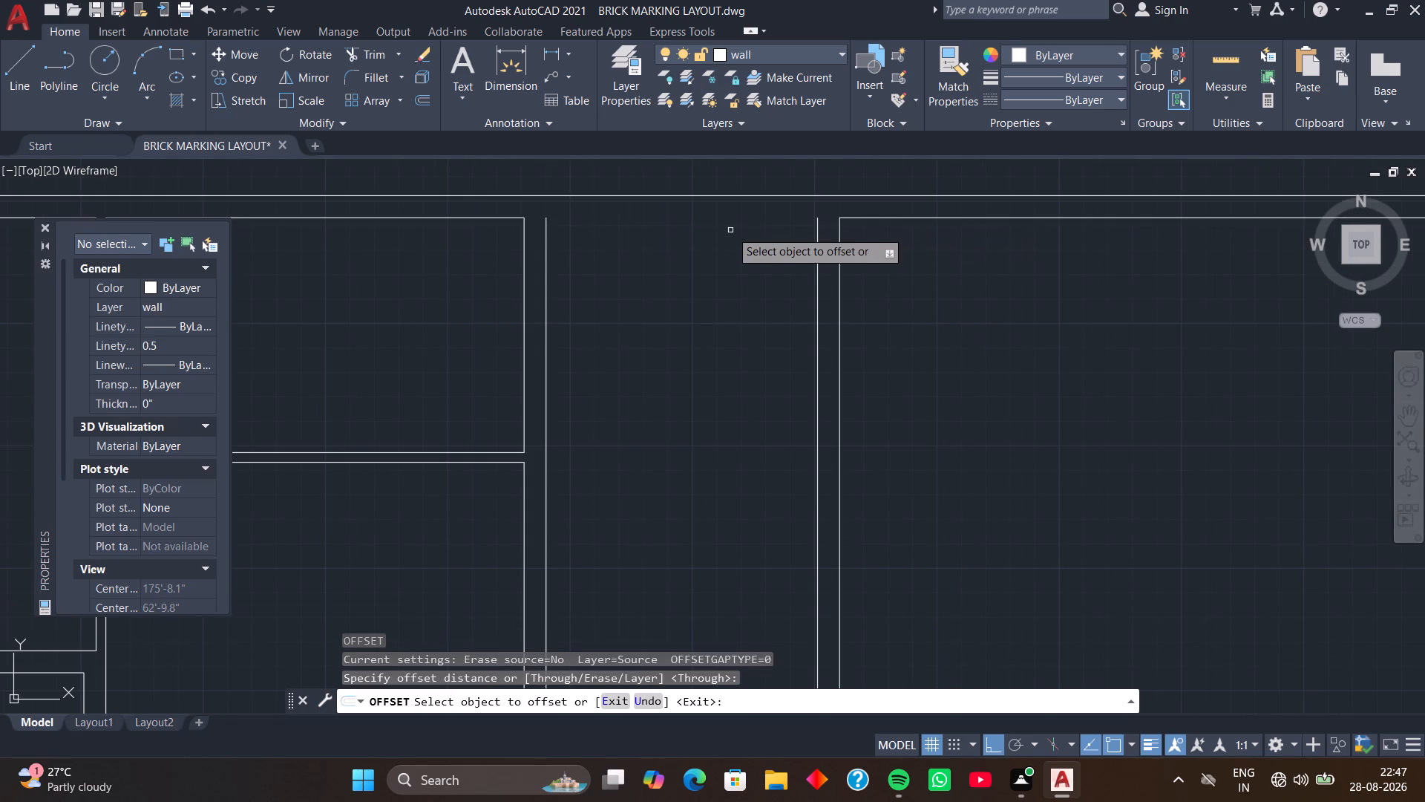
left_click(720, 195)
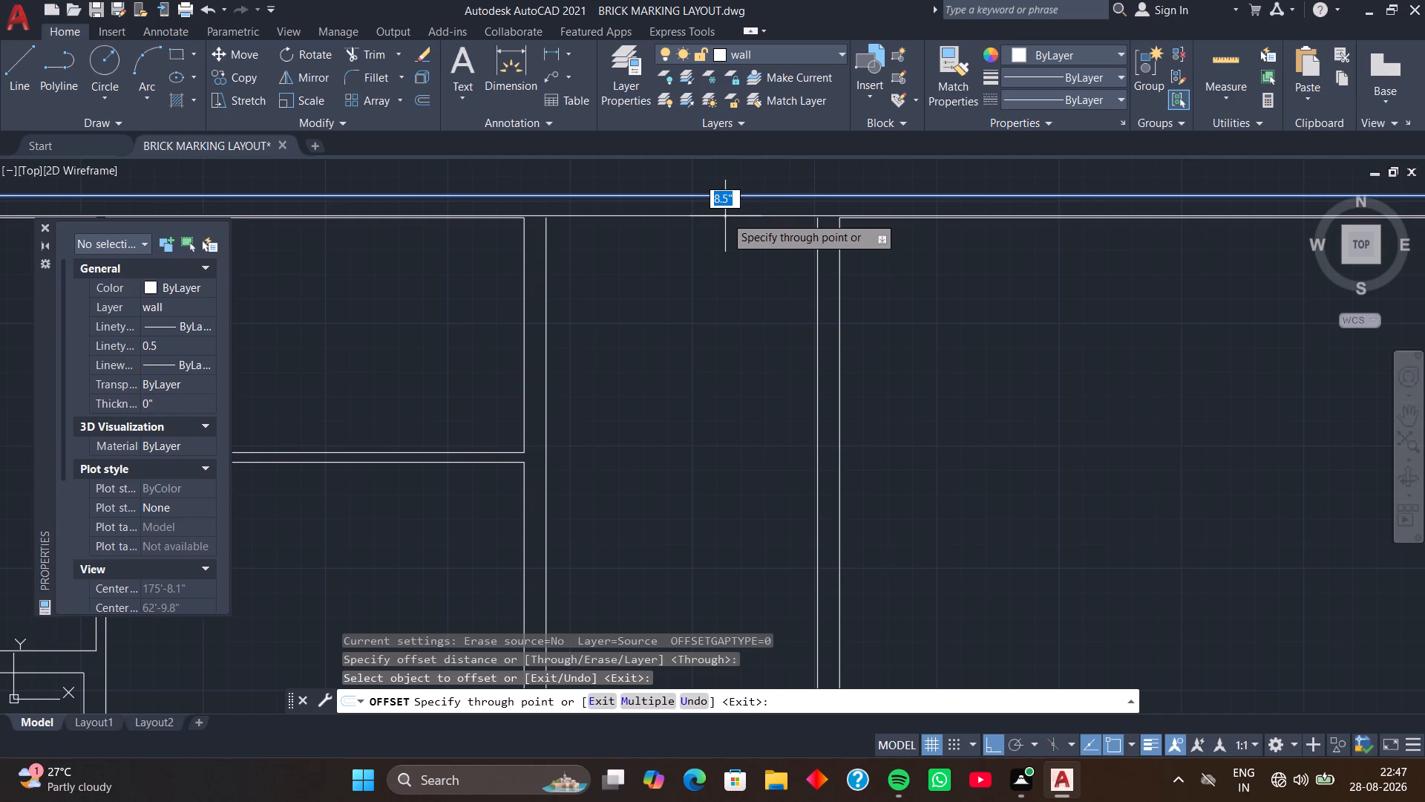
key("6")
key("Return")
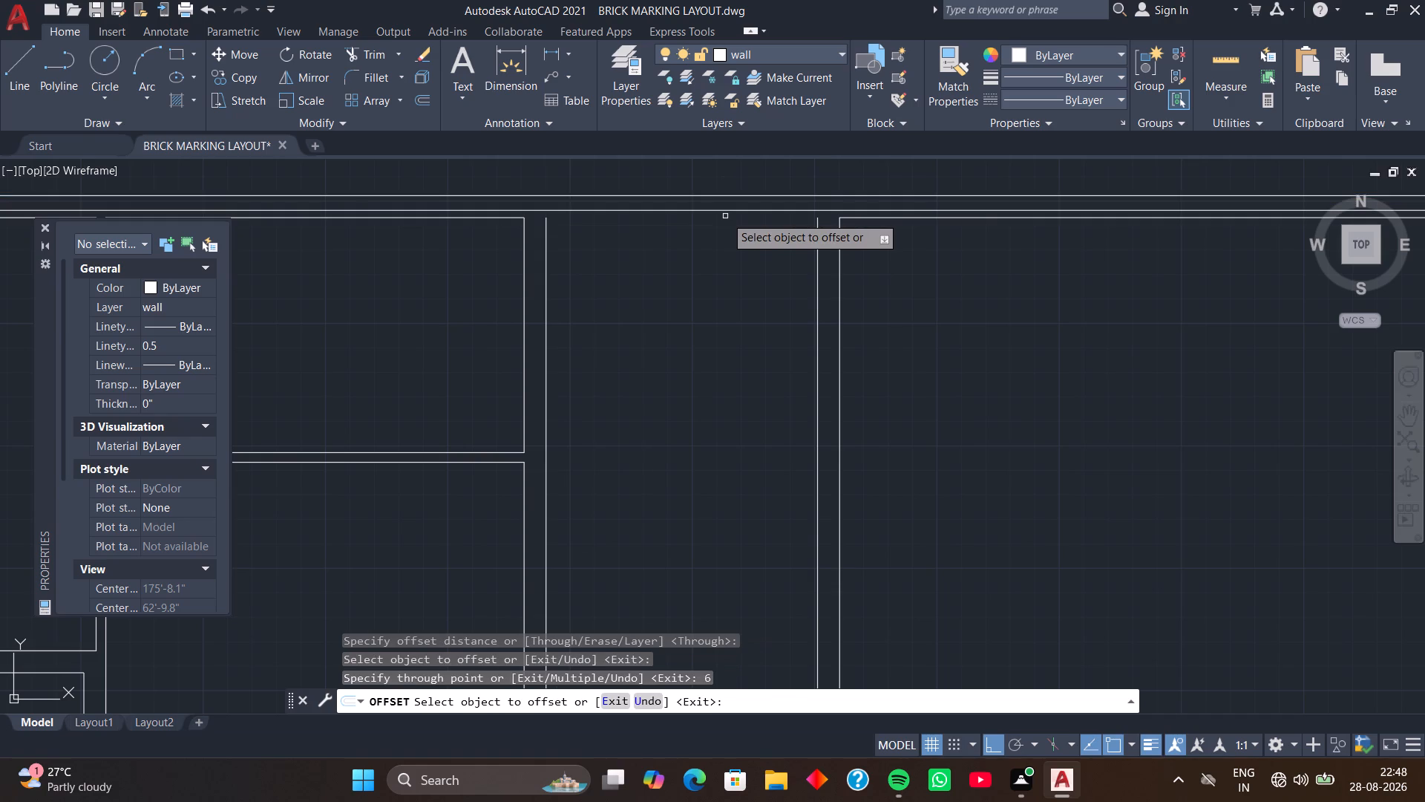
key("space")
Extend both inner side wall lines of the 9'3" wide room up to the 6" offset line.
type("EX")
key("space")
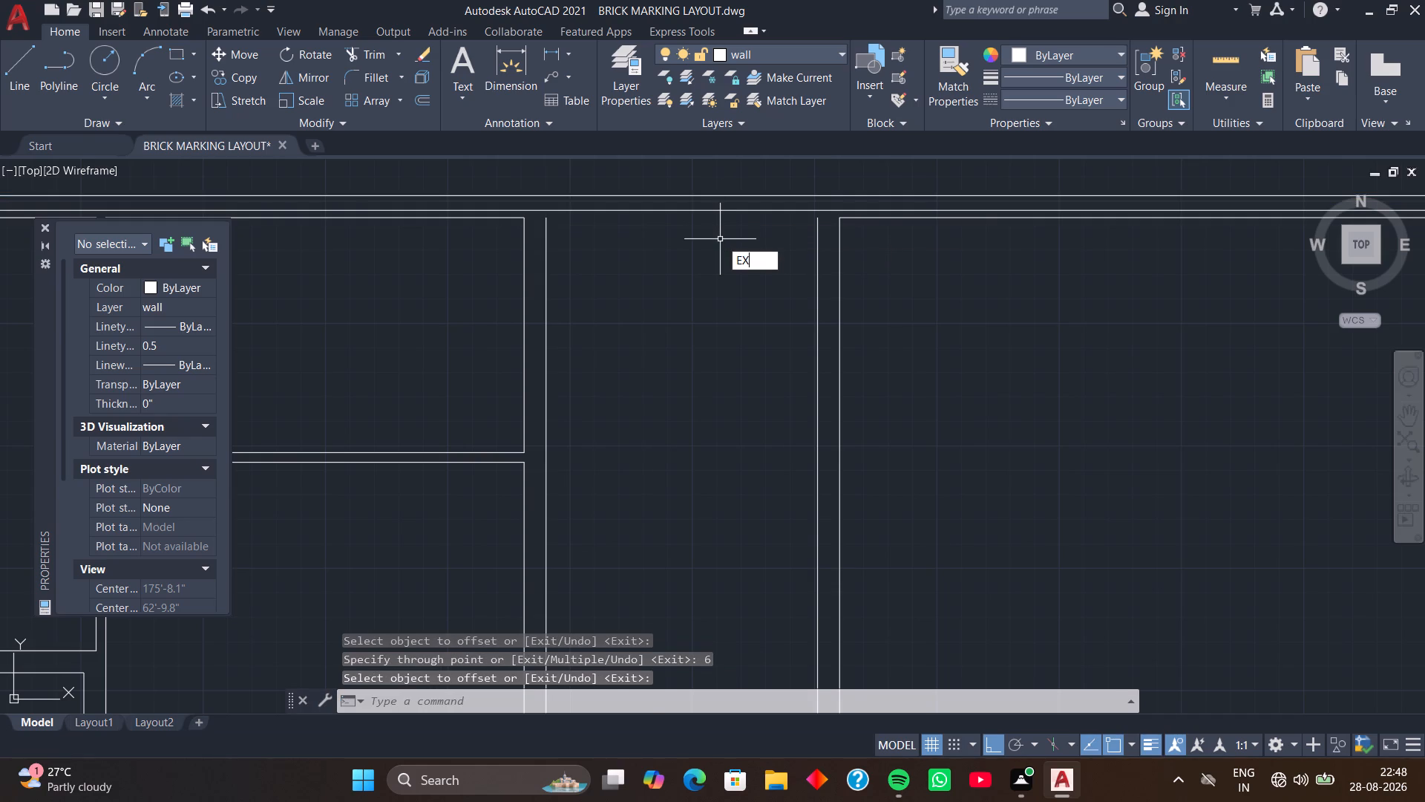
left_click(546, 238)
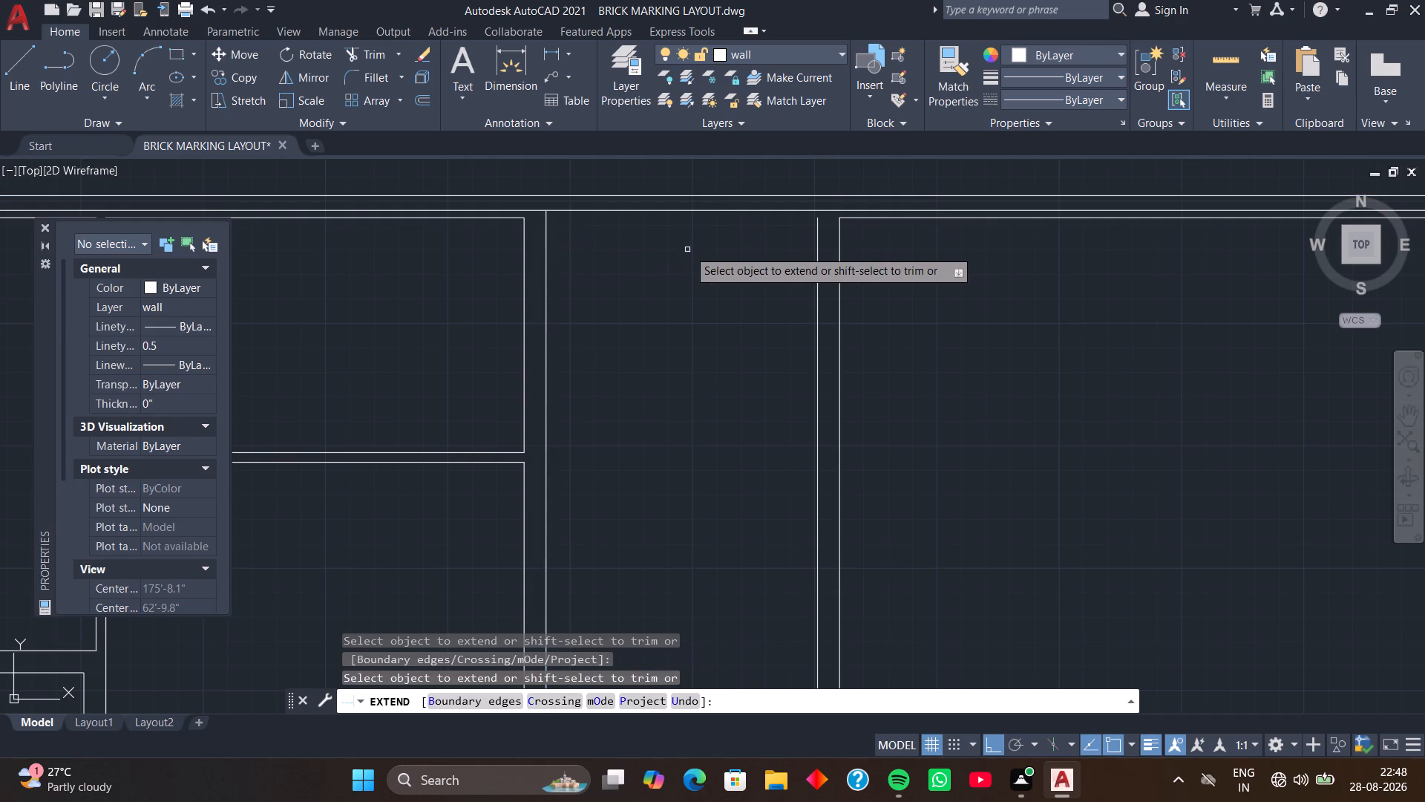
left_click(819, 241)
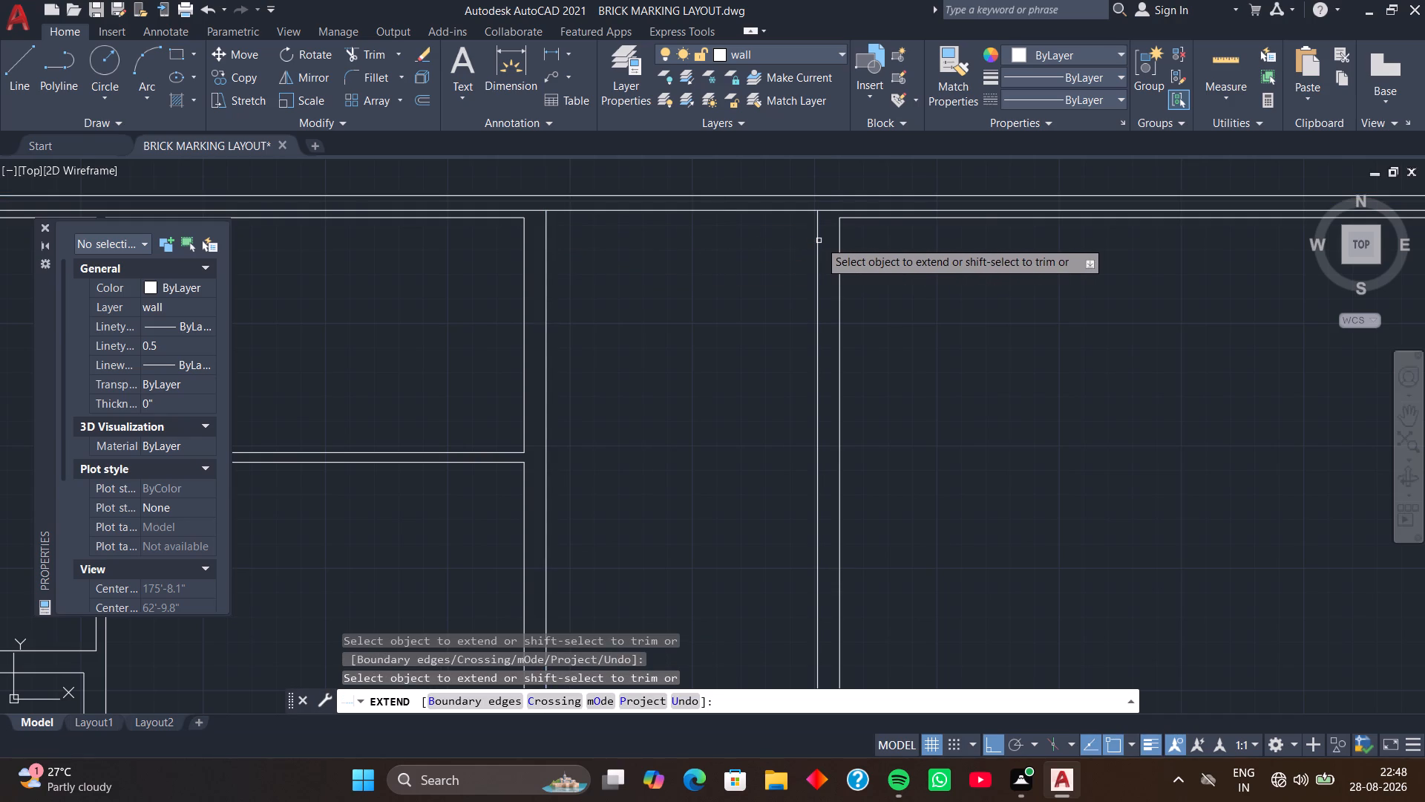
key("space")
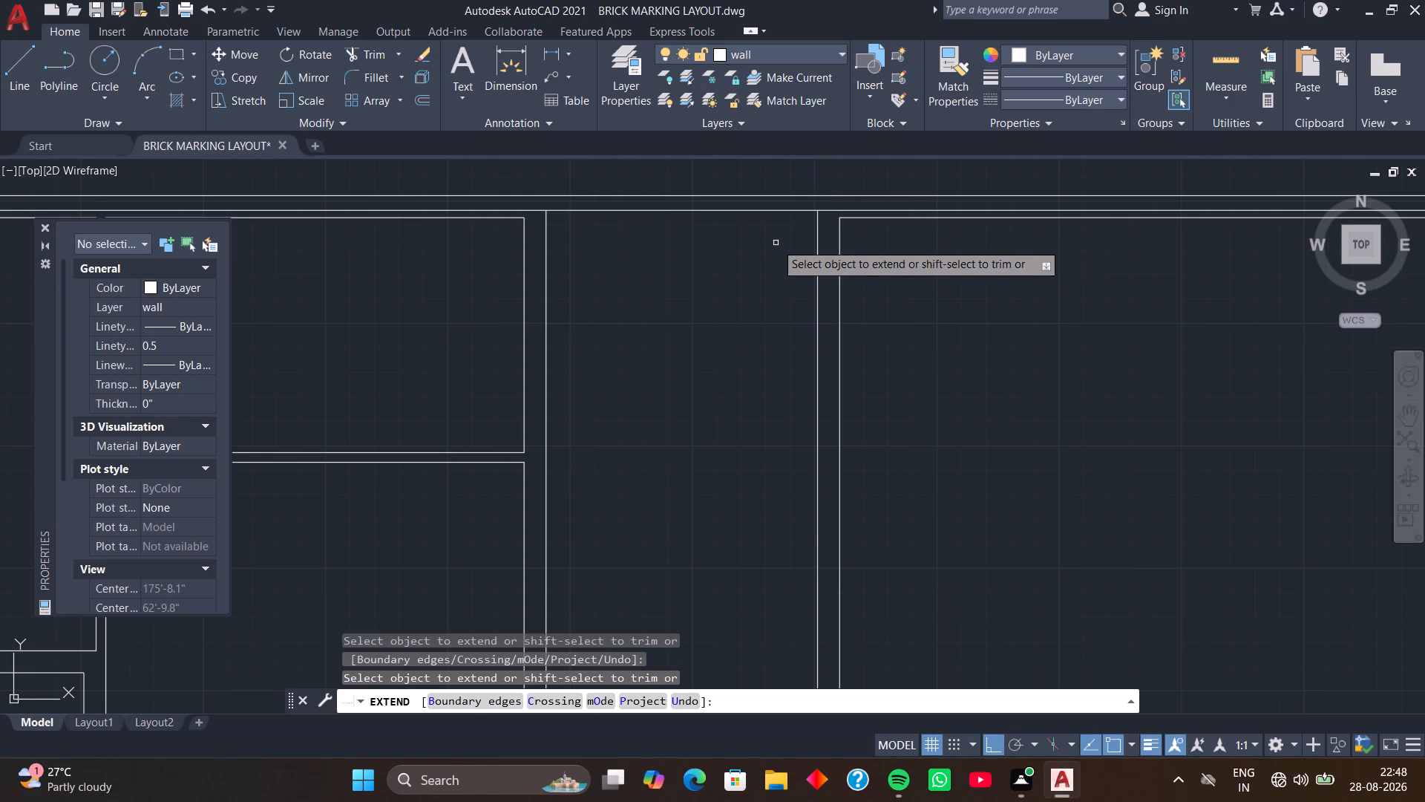
Trim the 6" offset line on both sides of the 9'3" wide room, keeping only the part inside it.
type("TR")
key("space")
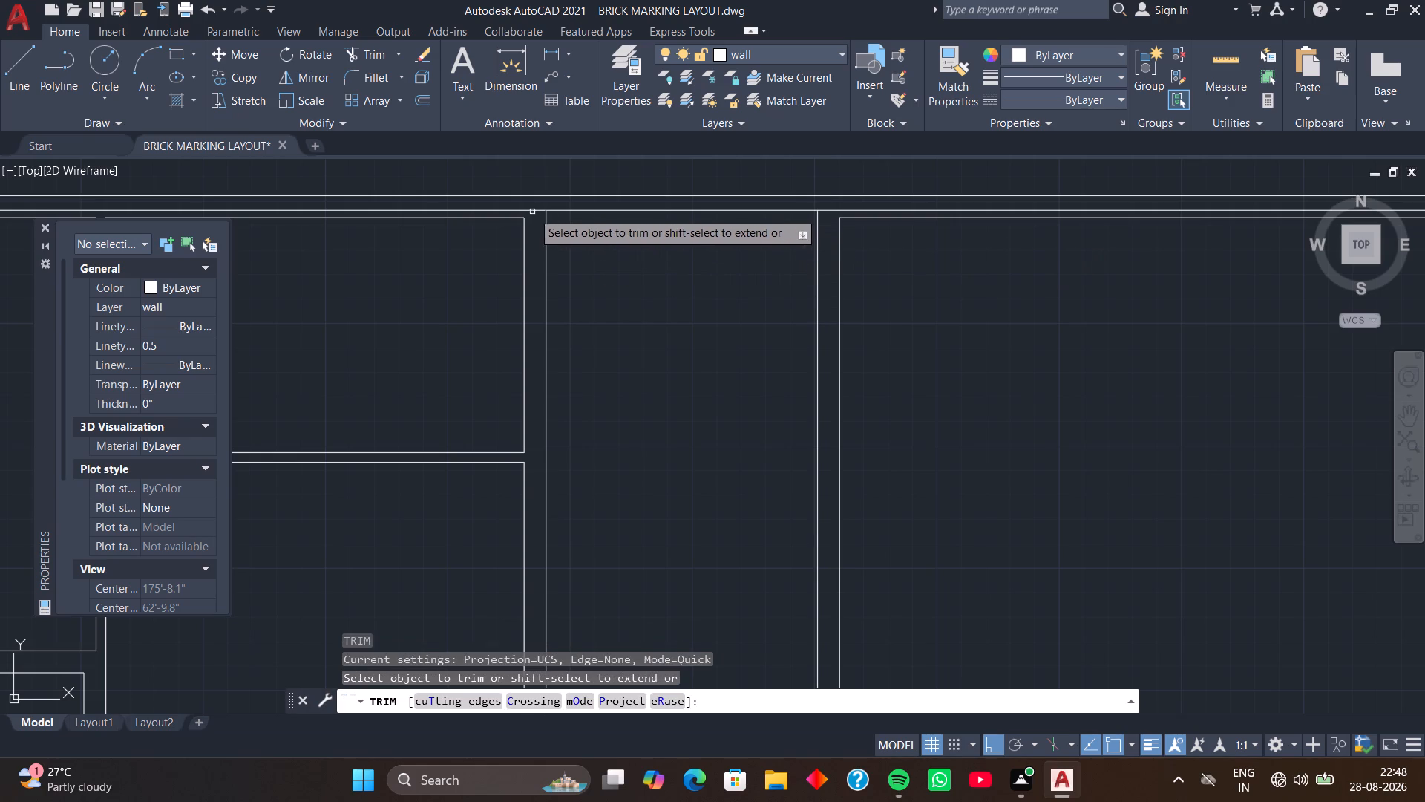
left_click(531, 211)
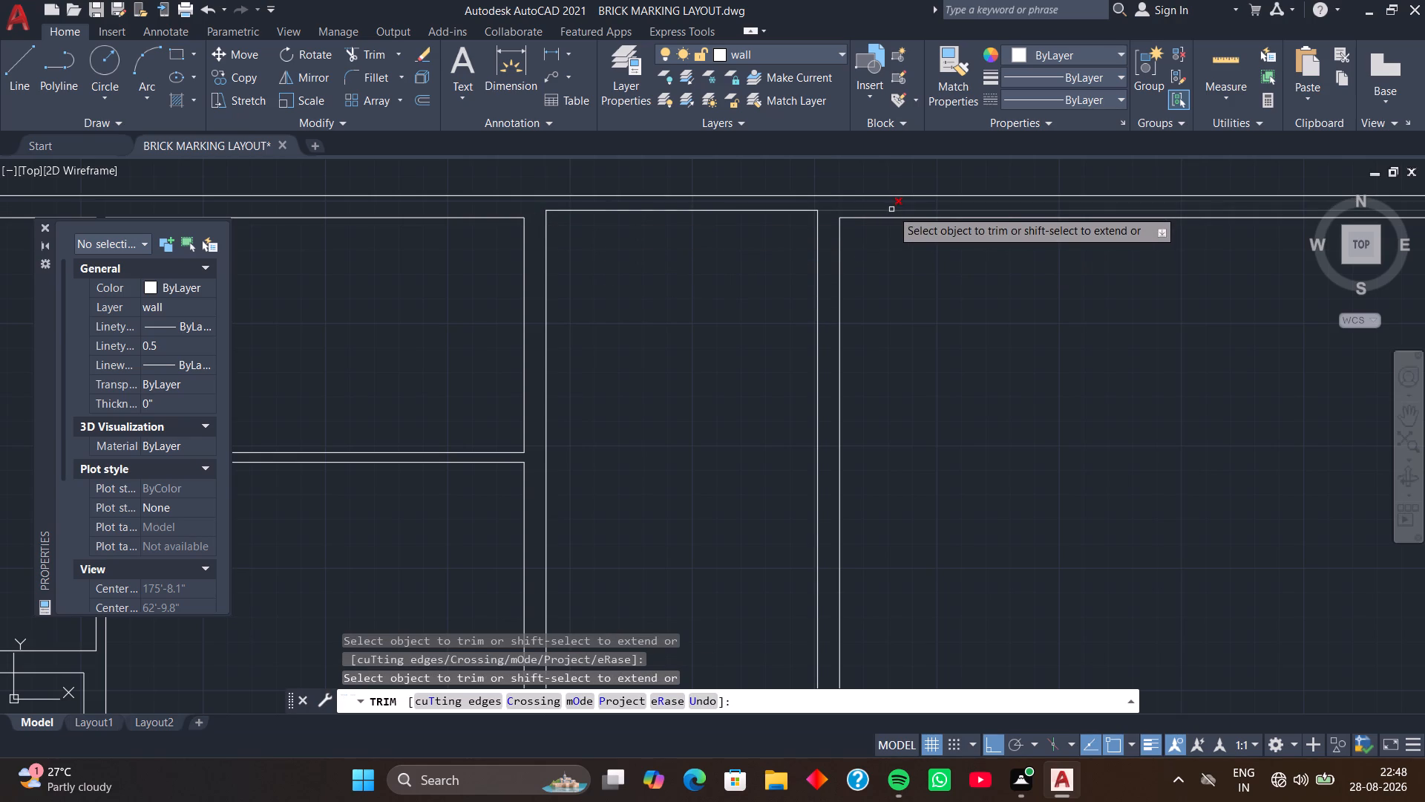
left_click(891, 209)
middle_click_drag(920, 269, 901, 229)
scroll(901, 226, "down", 1)
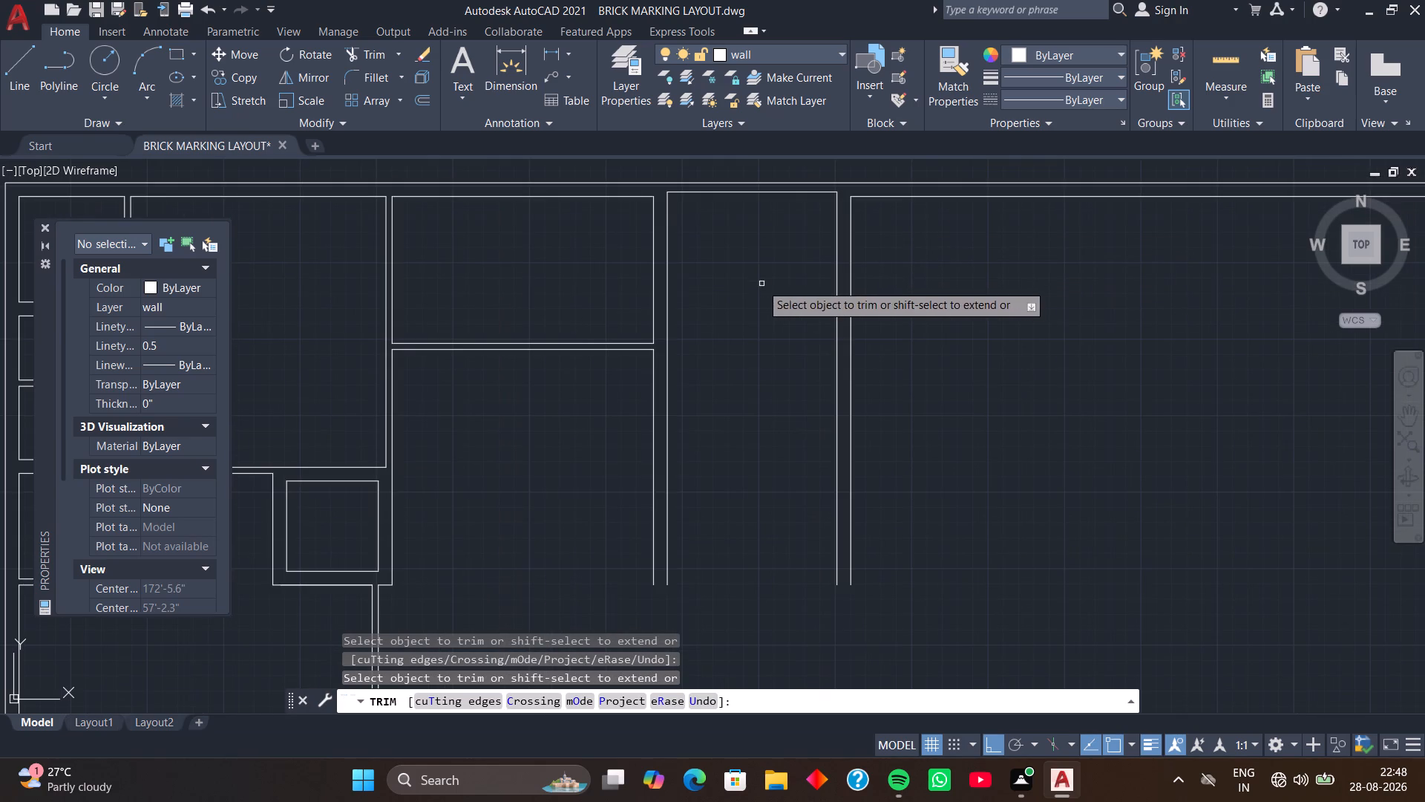
key("space")
Offset the 9'3" wide room's top line 15'6" downward, and the resulting line 9" further down to form a bottom wall.
type("O")
key("space")
key("space")
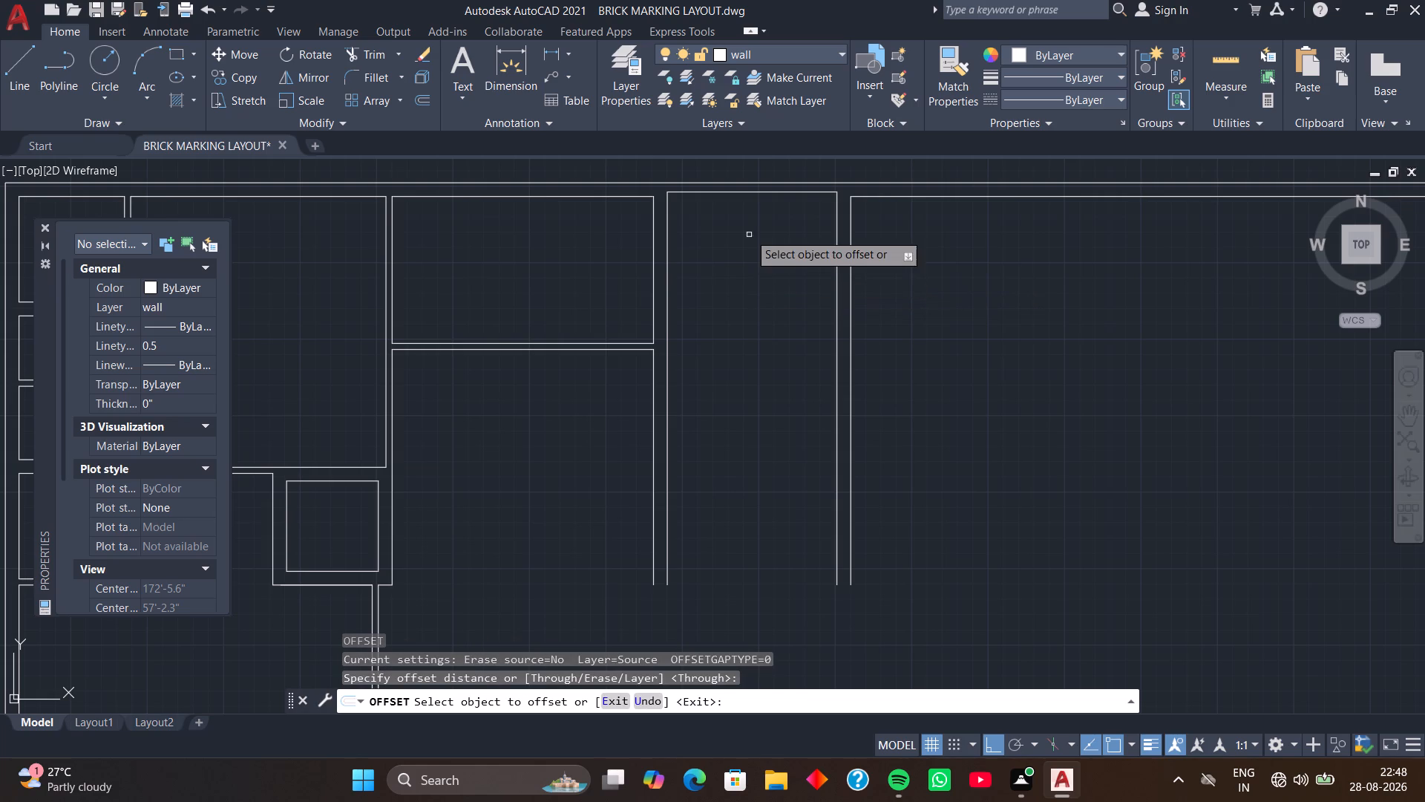
left_click(752, 193)
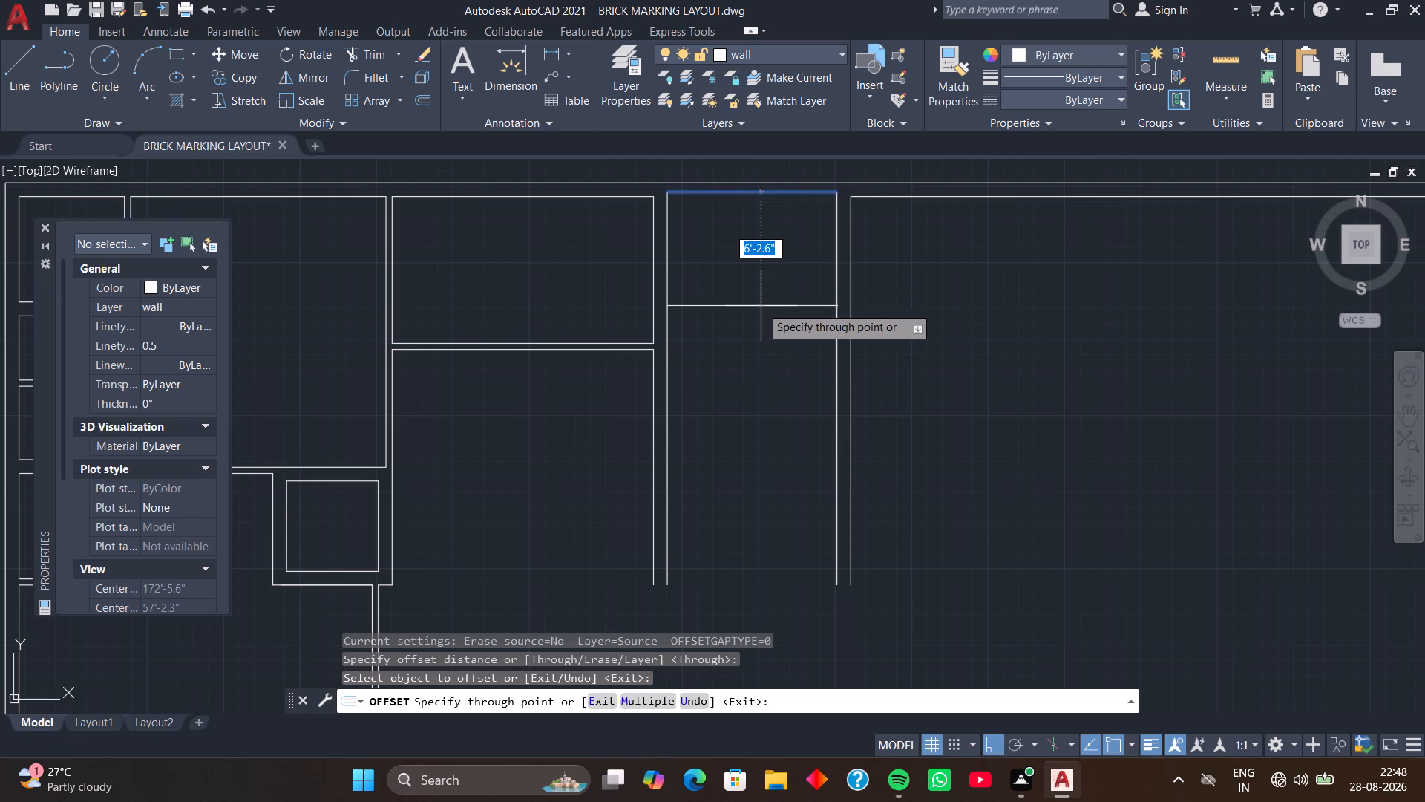
type("15'6")
key("Return")
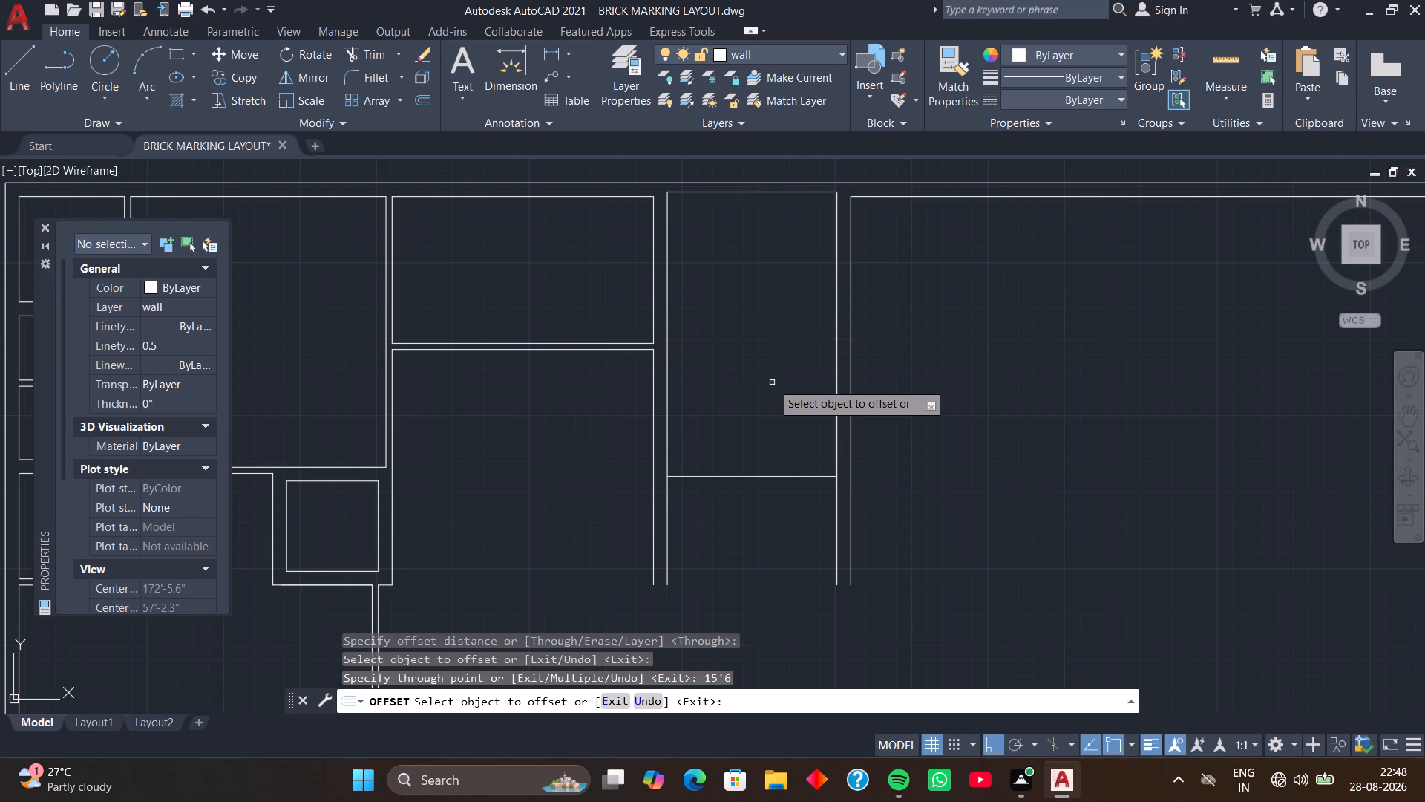
middle_click_drag(772, 402, 770, 298)
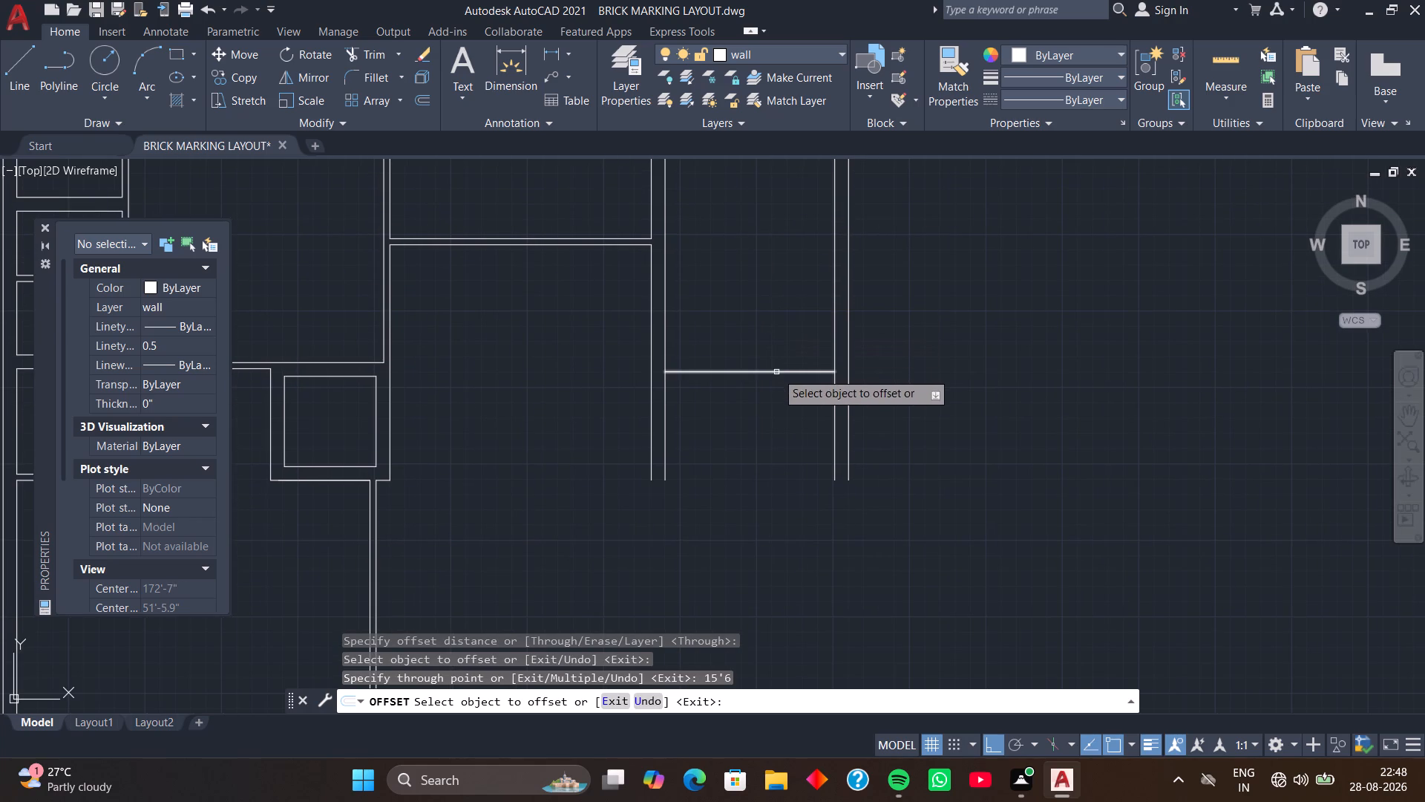
left_click(776, 372)
key("9")
key("Return")
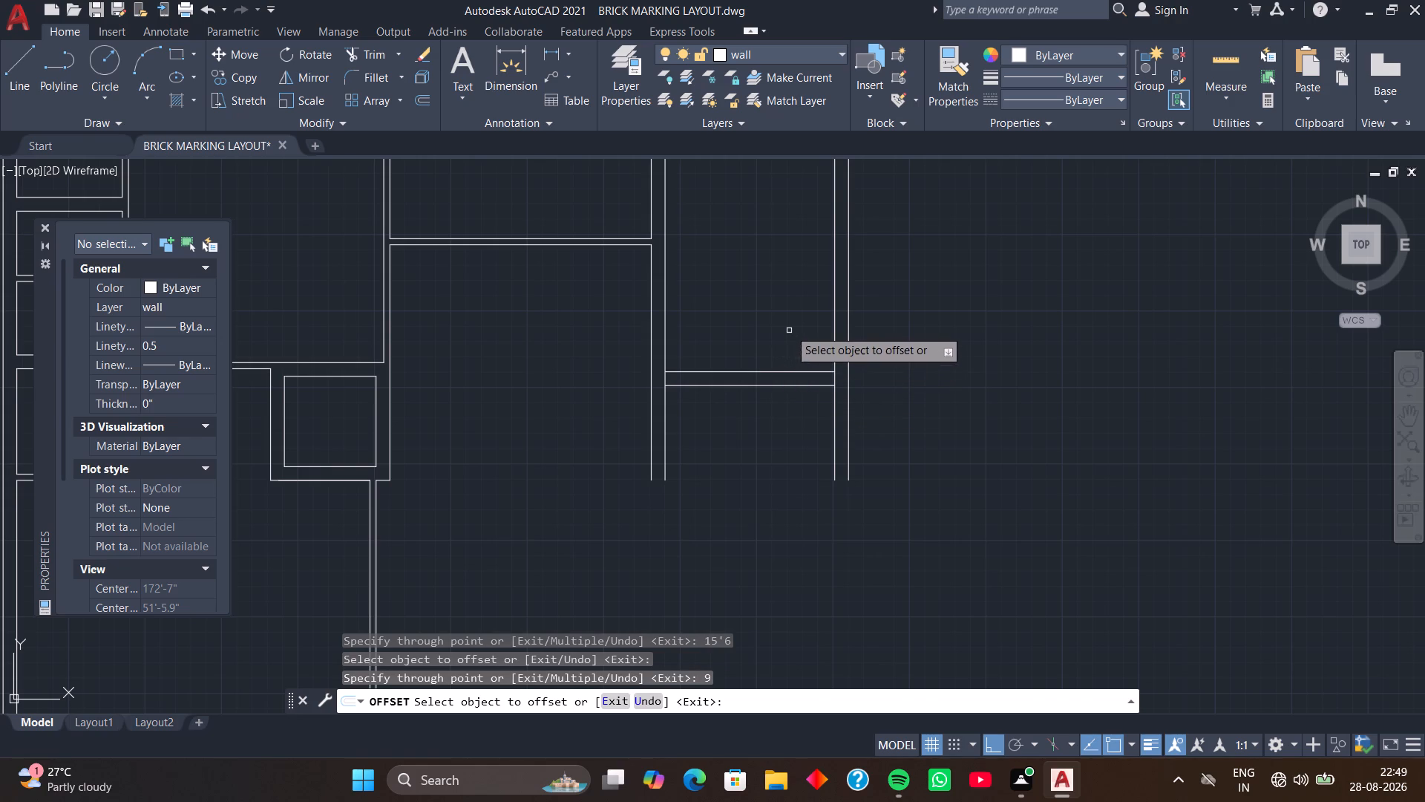
Offset the 9'3" wide room's left inner line 15'1" to the right, and the resulting line 9" further to form another wall.
middle_click_drag(776, 267, 769, 362)
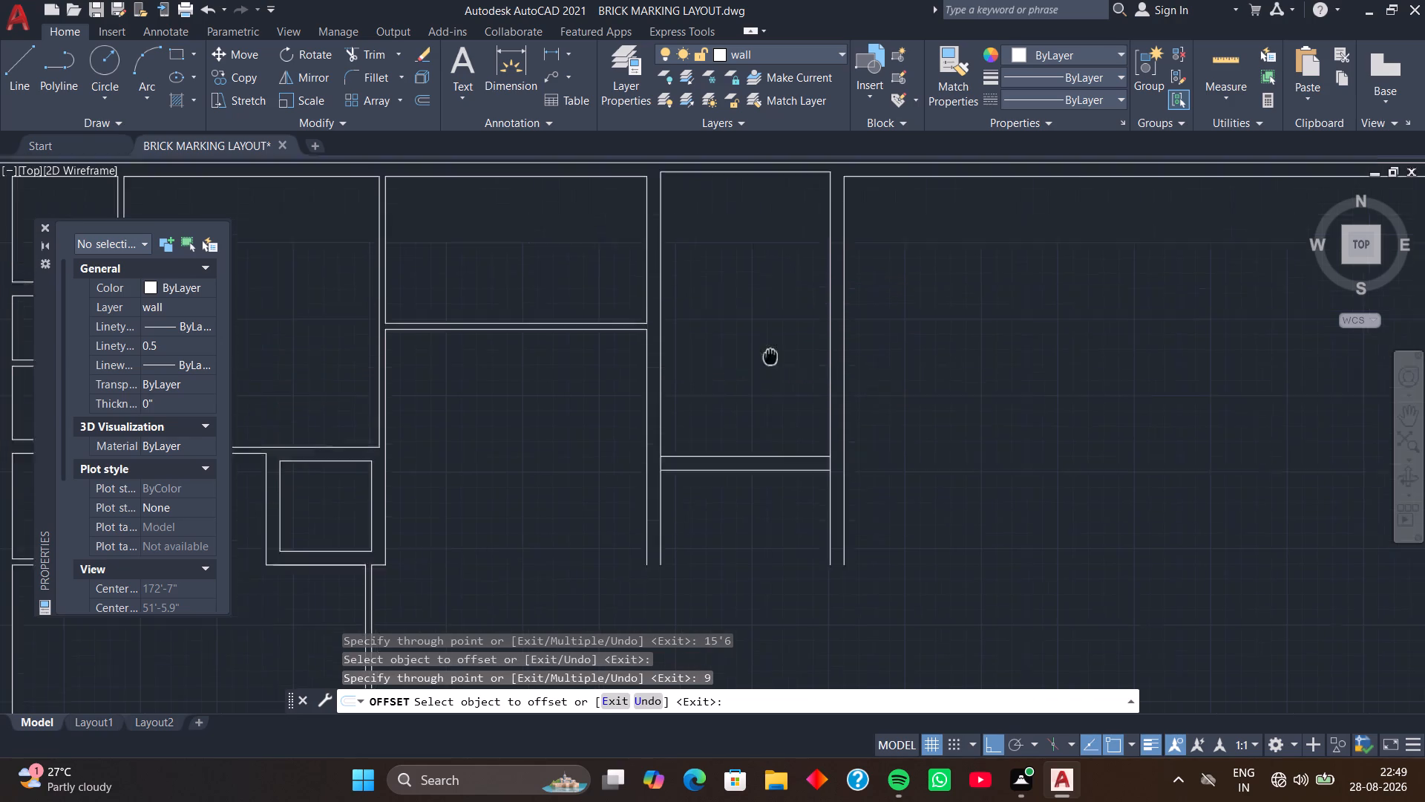
middle_click_drag(769, 362, 758, 428)
middle_click_drag(750, 358, 726, 366)
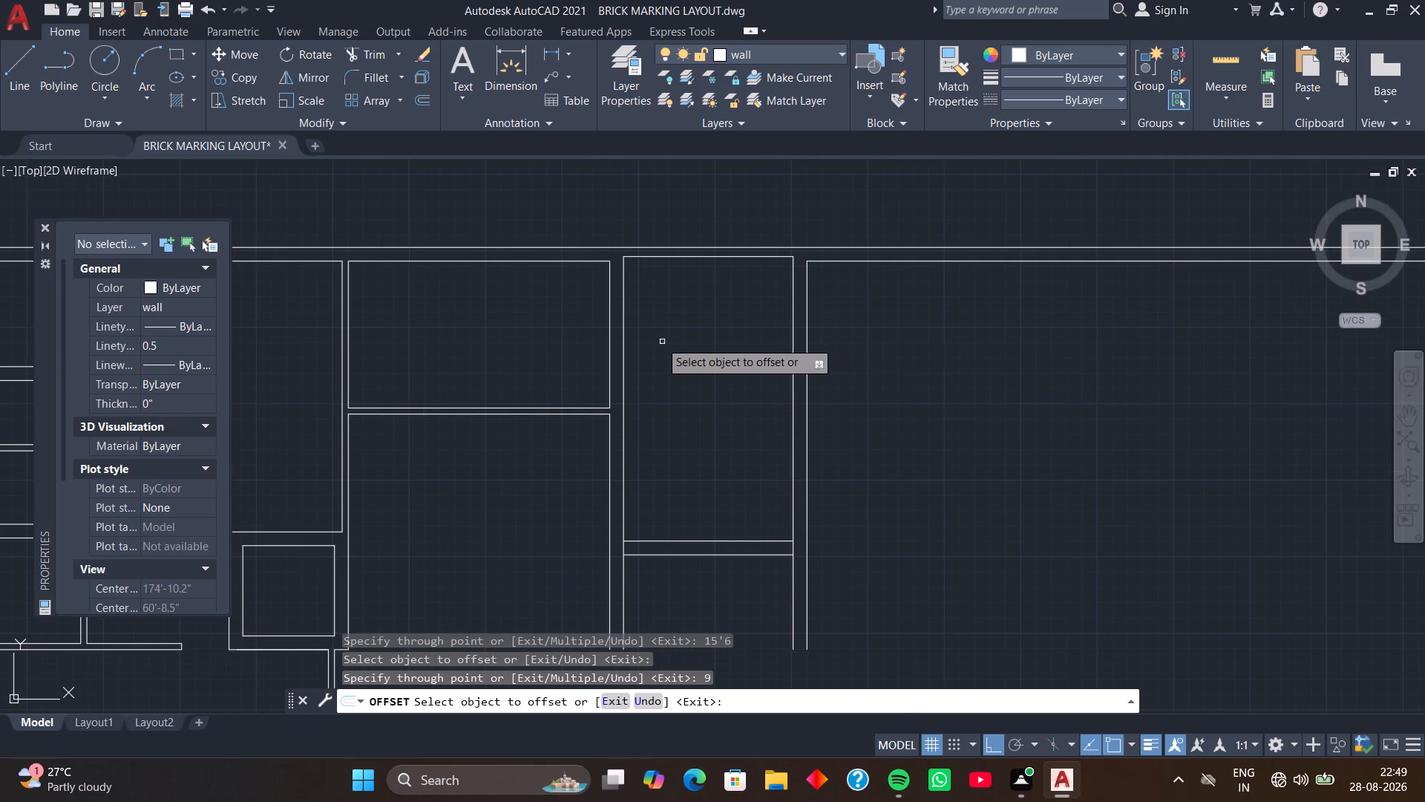
left_click(625, 332)
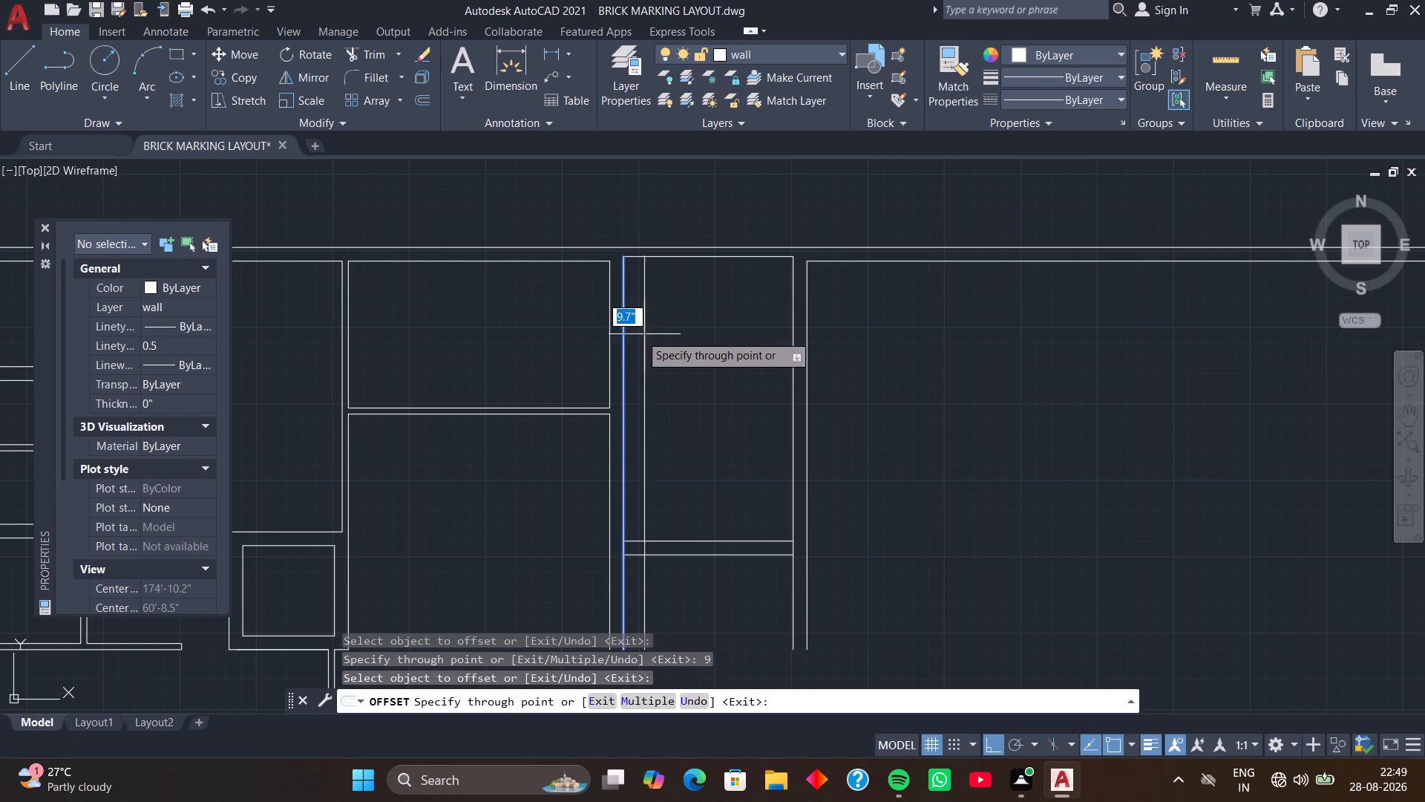
type("15'1")
key("Return")
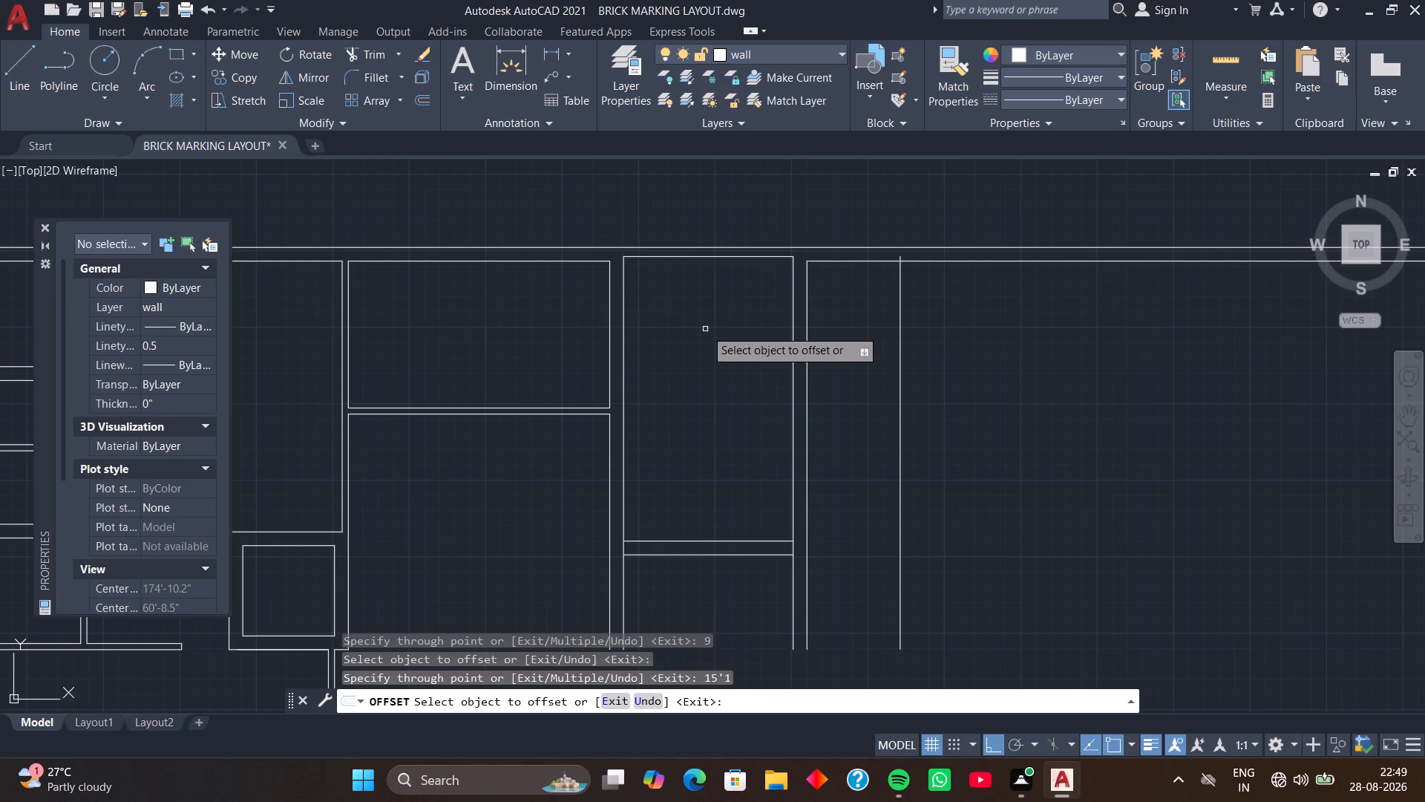
left_click(899, 355)
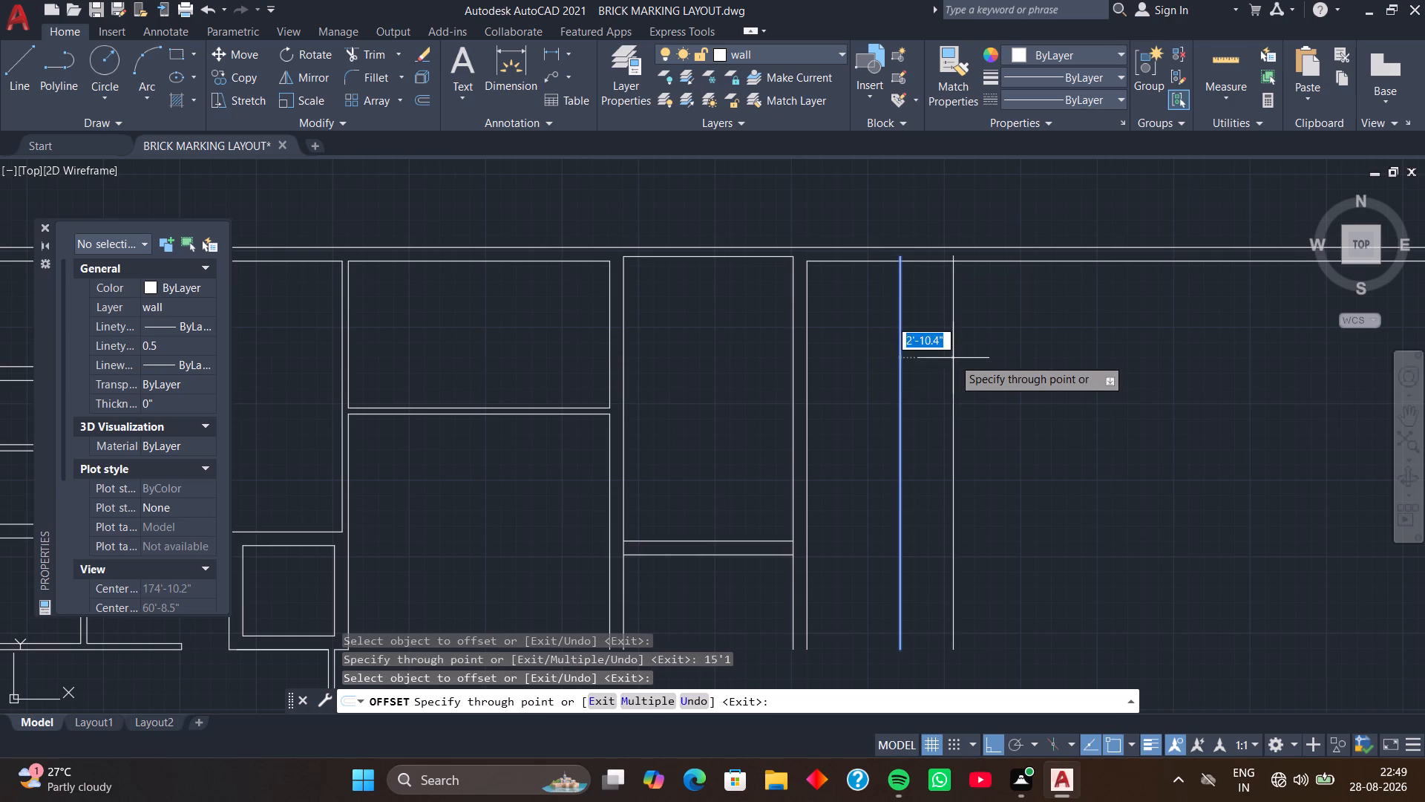
key("9")
key("Return")
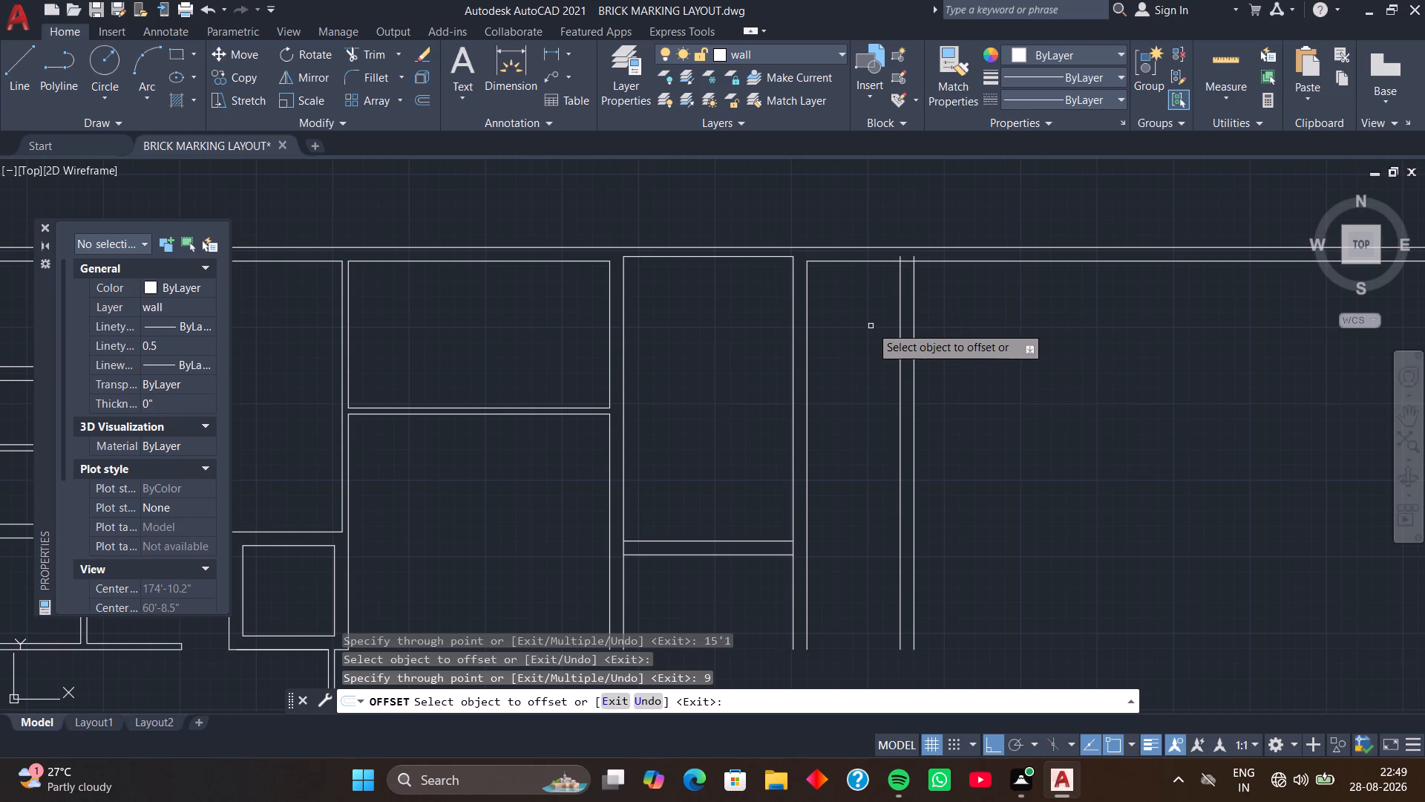
scroll(870, 320, "up", 1)
middle_click_drag(856, 302, 845, 382)
key("space")
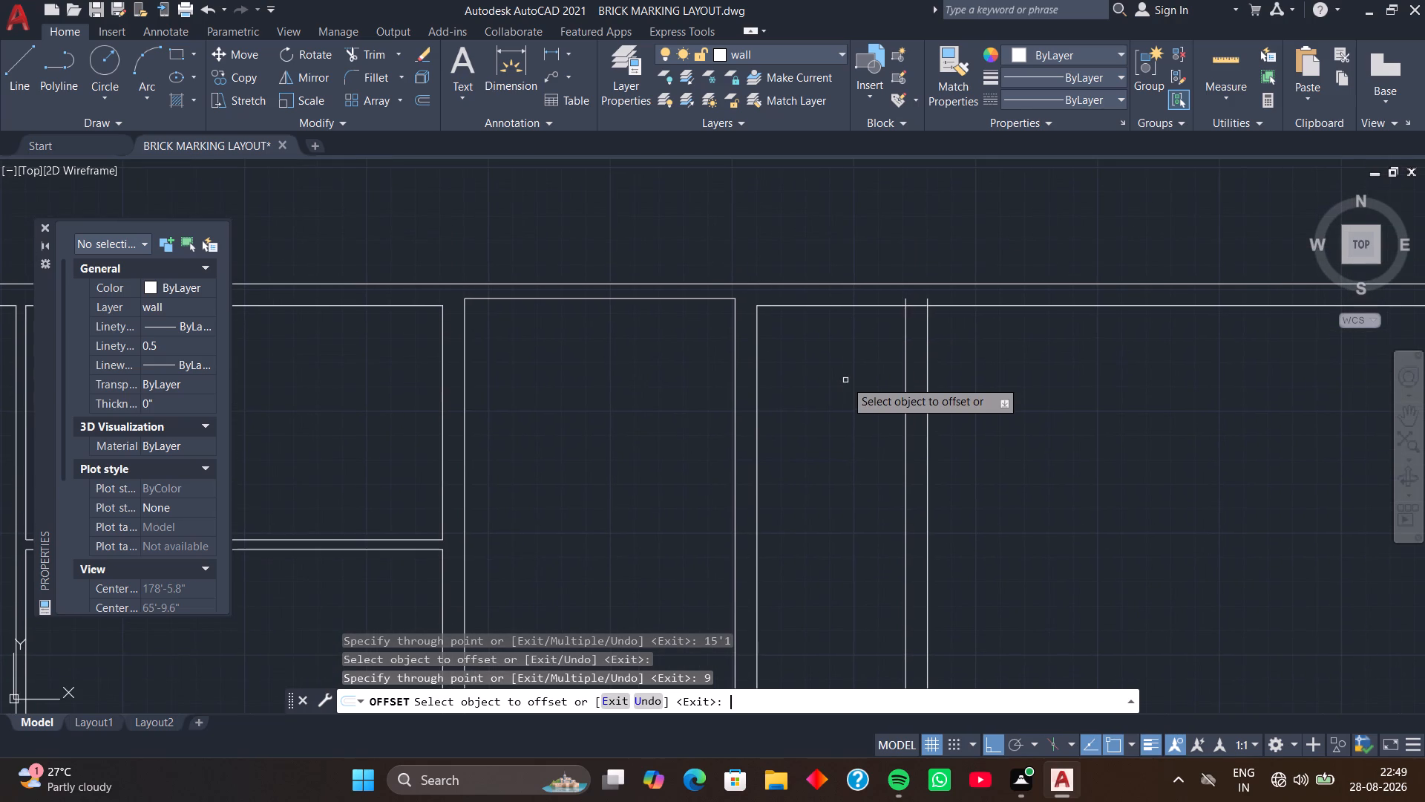
Trim the new wall's line ends above the top wall's inner line, and that inner line between them, to open the junction.
type("TR")
key("space")
scroll(859, 356, "up", 2)
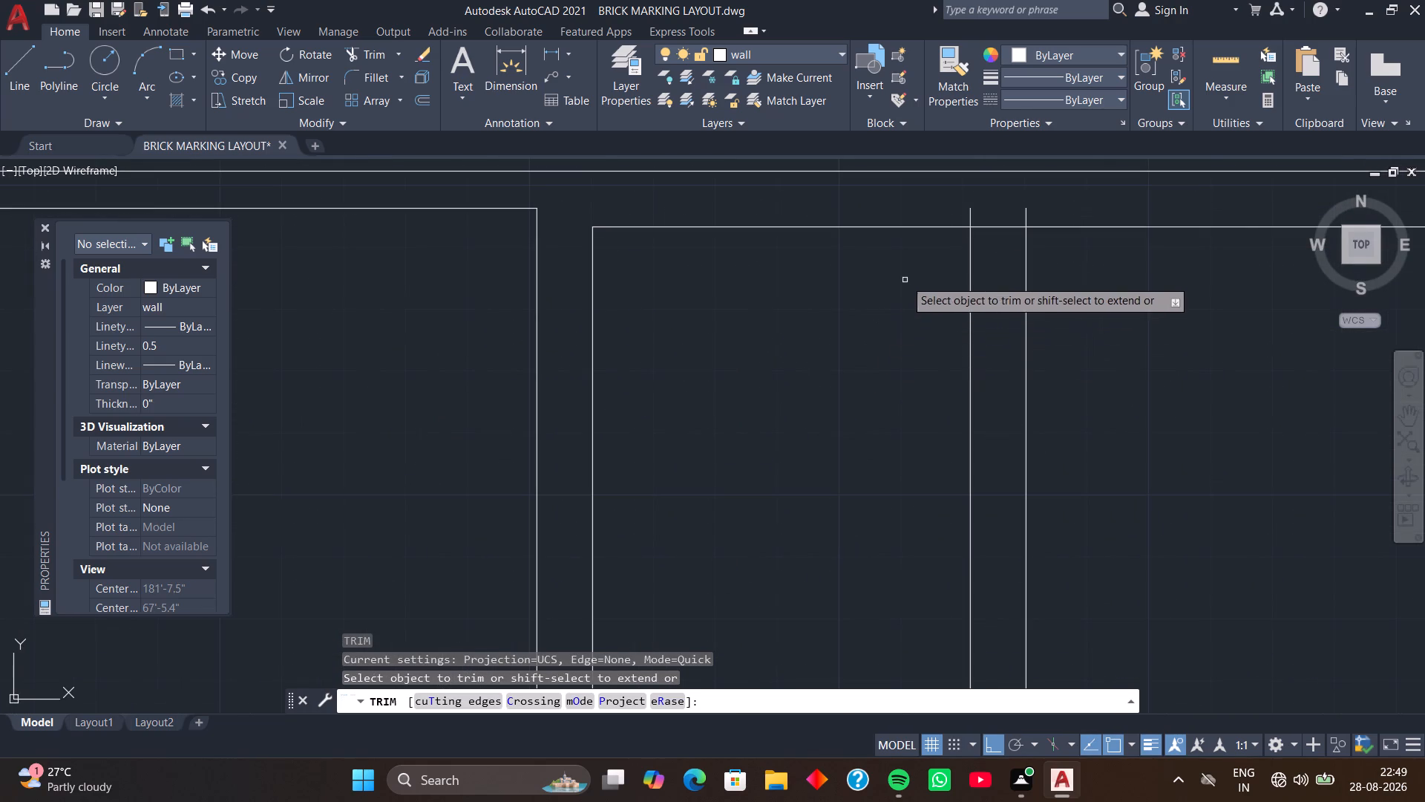
left_click(969, 218)
left_click(983, 229)
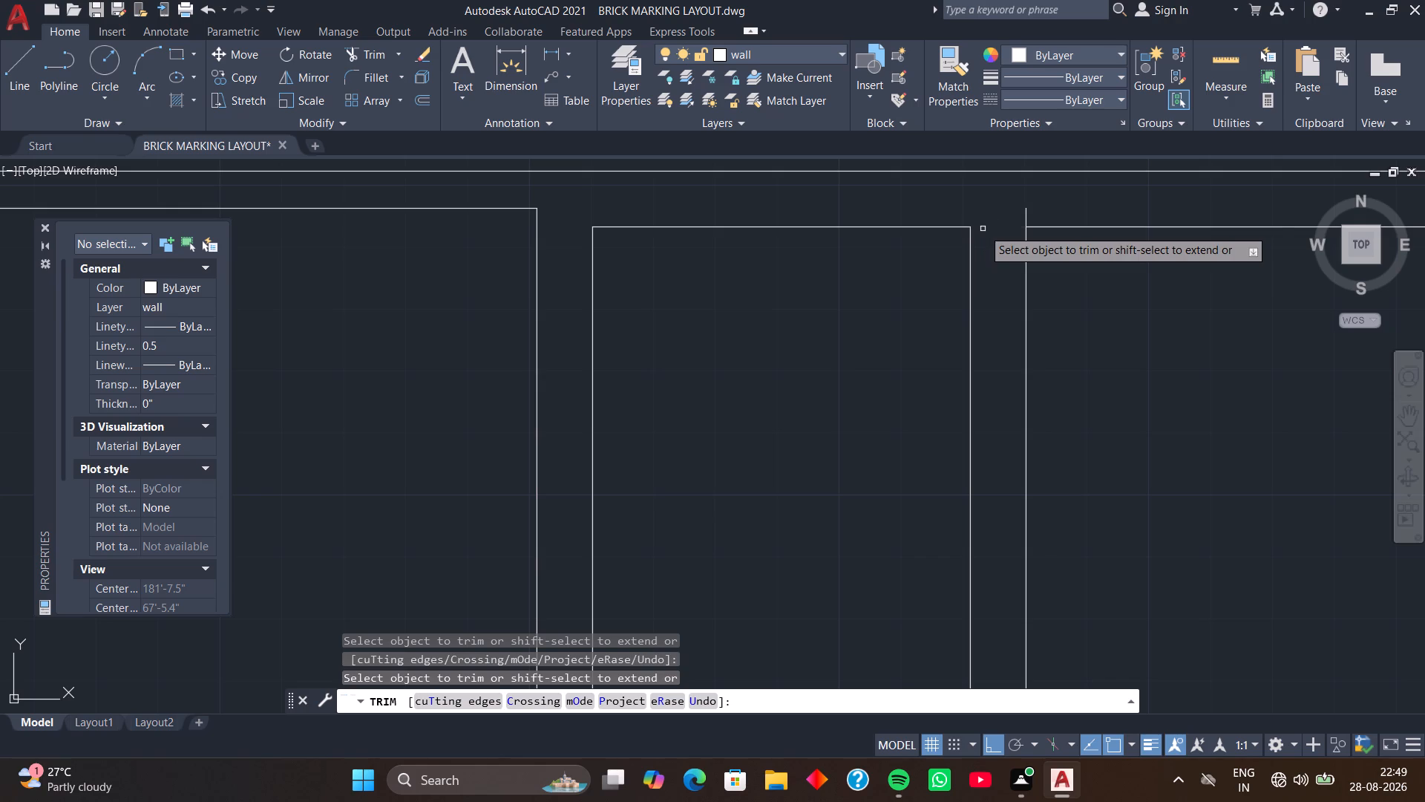
left_click(1026, 215)
scroll(833, 332, "down", 2)
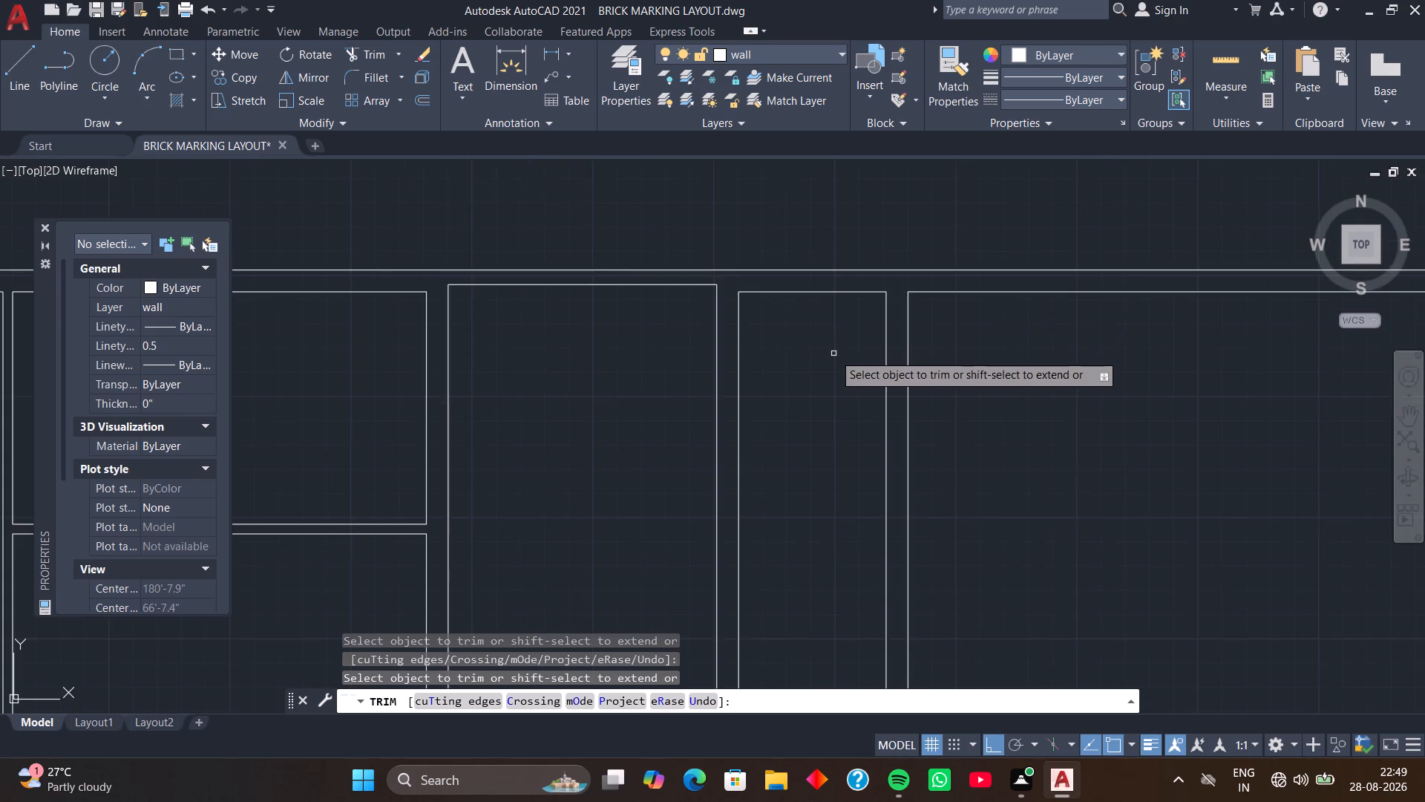
middle_click_drag(833, 353, 855, 306)
key("space")
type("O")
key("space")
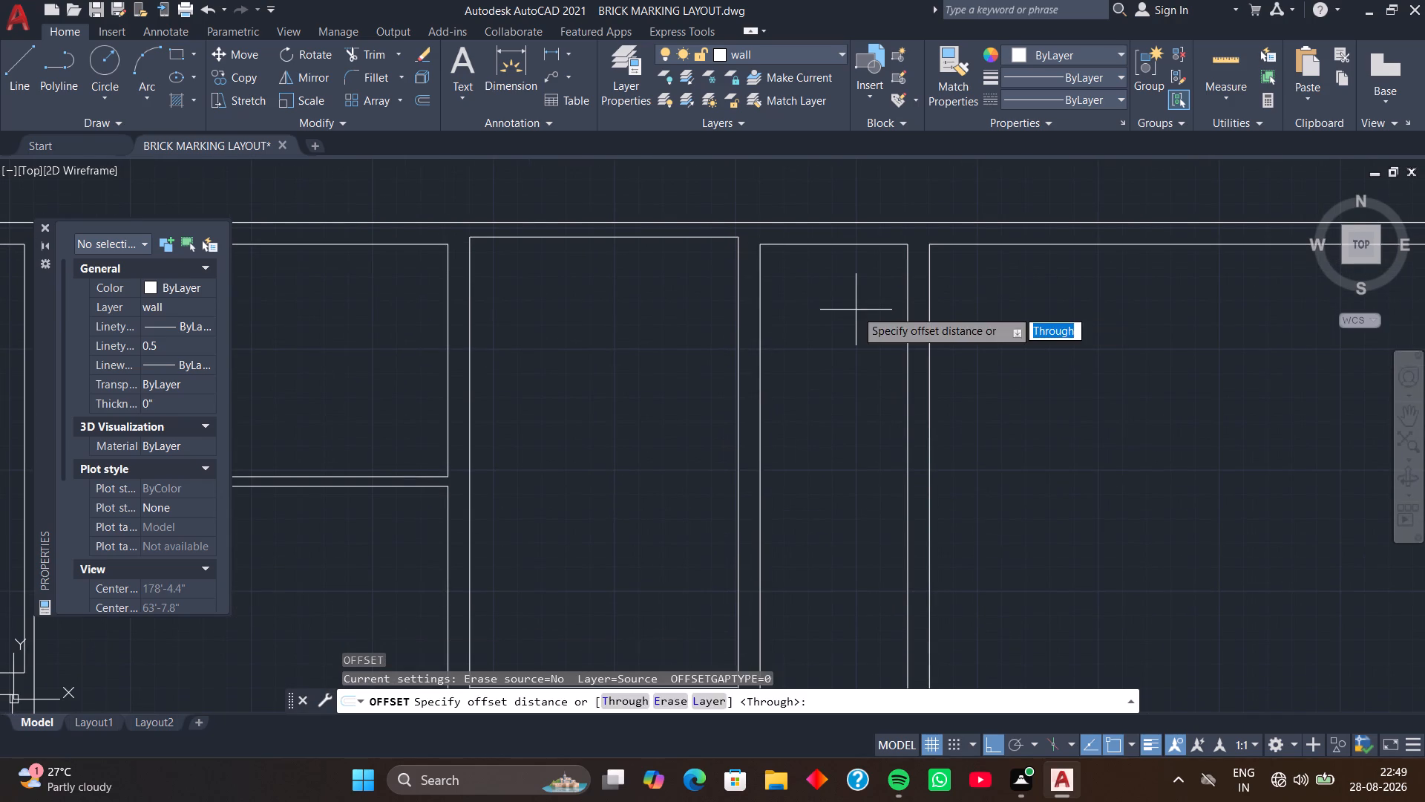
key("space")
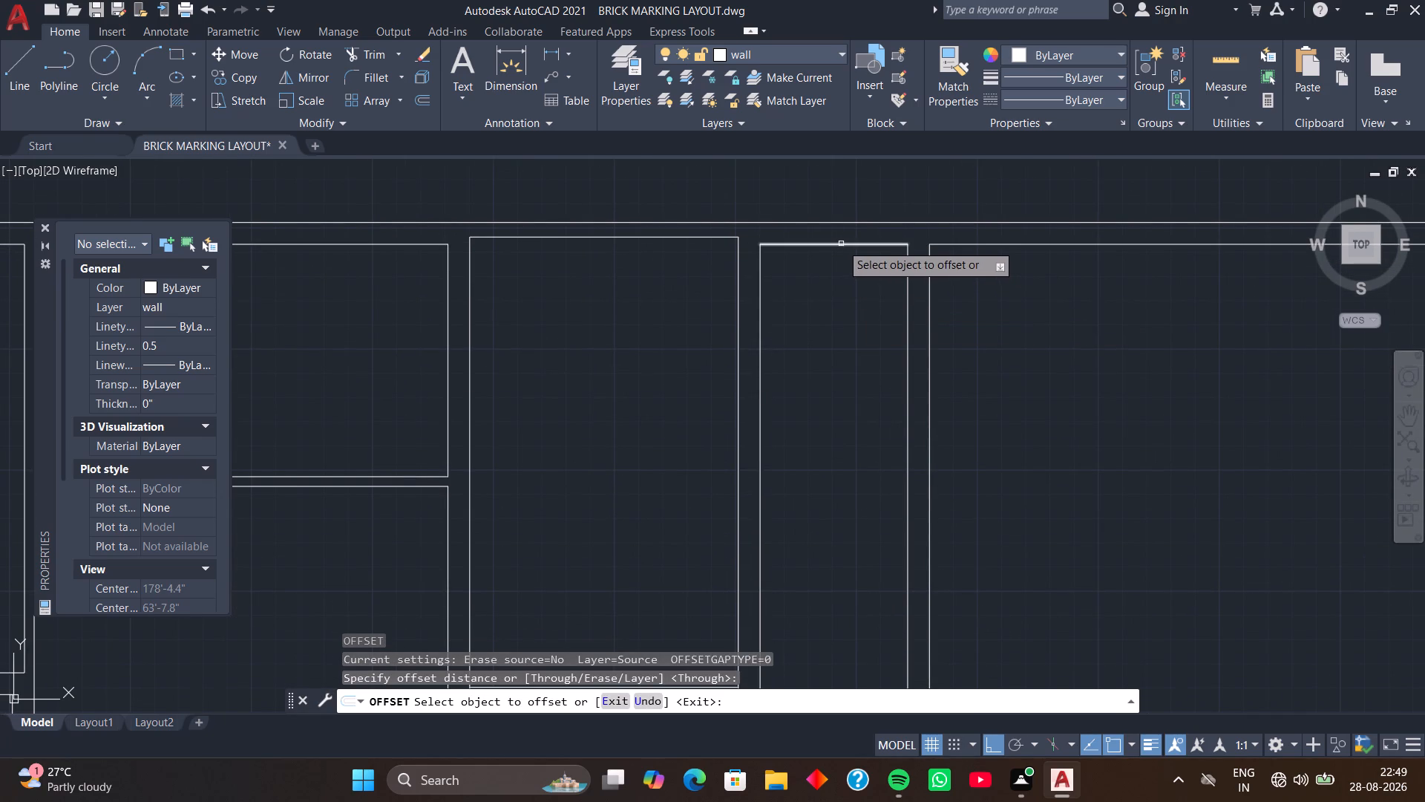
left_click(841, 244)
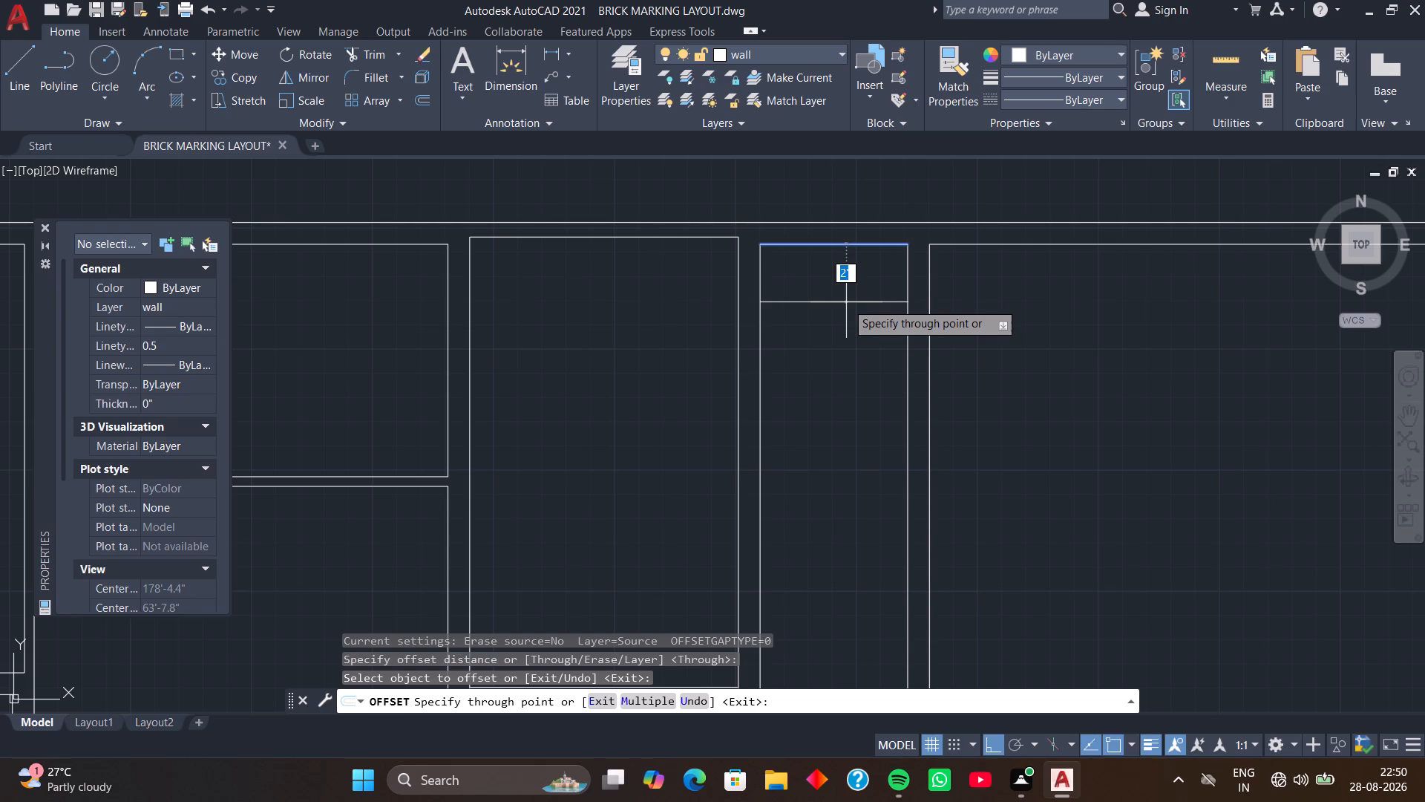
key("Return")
Draw a line 8' down from the 9'3" wide room's top-right inner corner and across the adjoining narrow room to its far wall.
type("L")
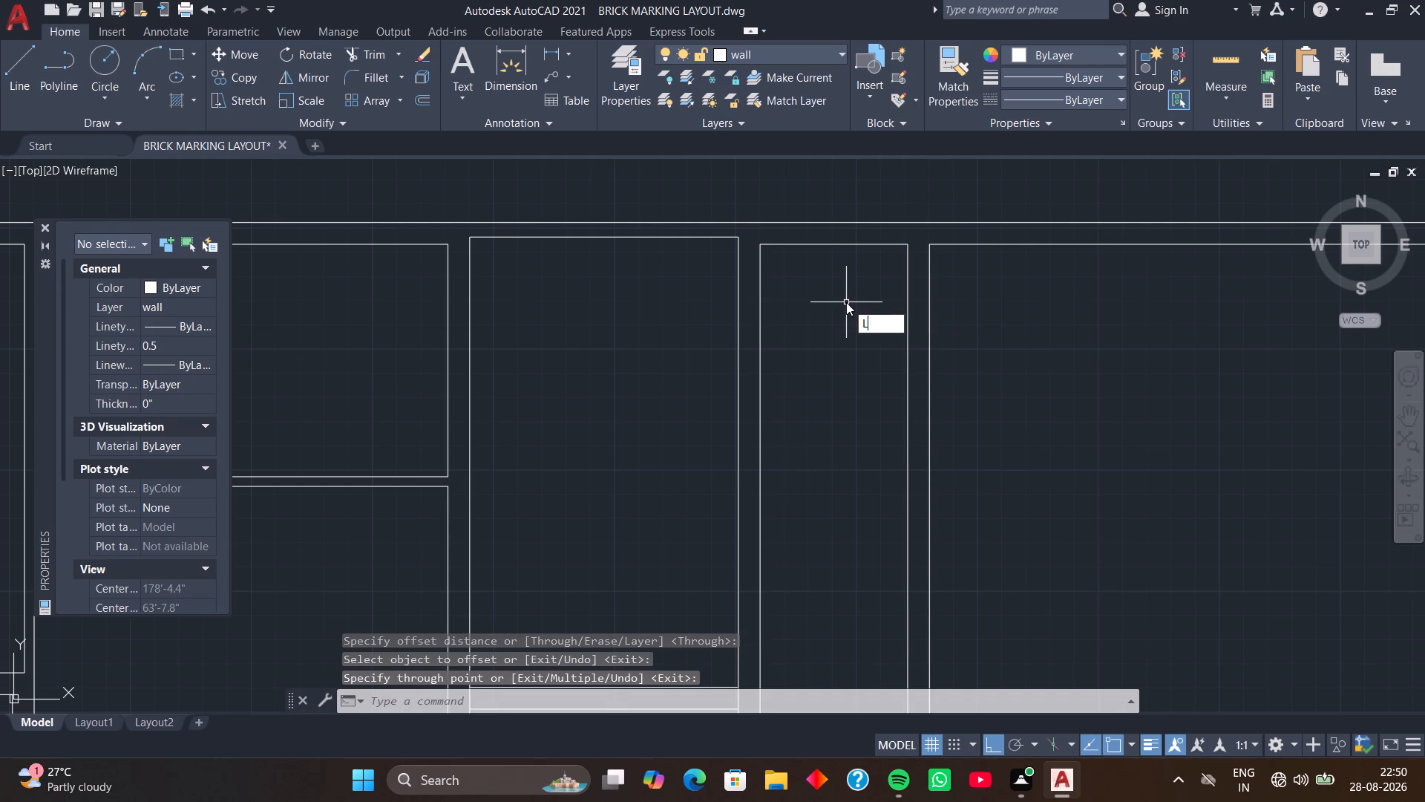
key("space")
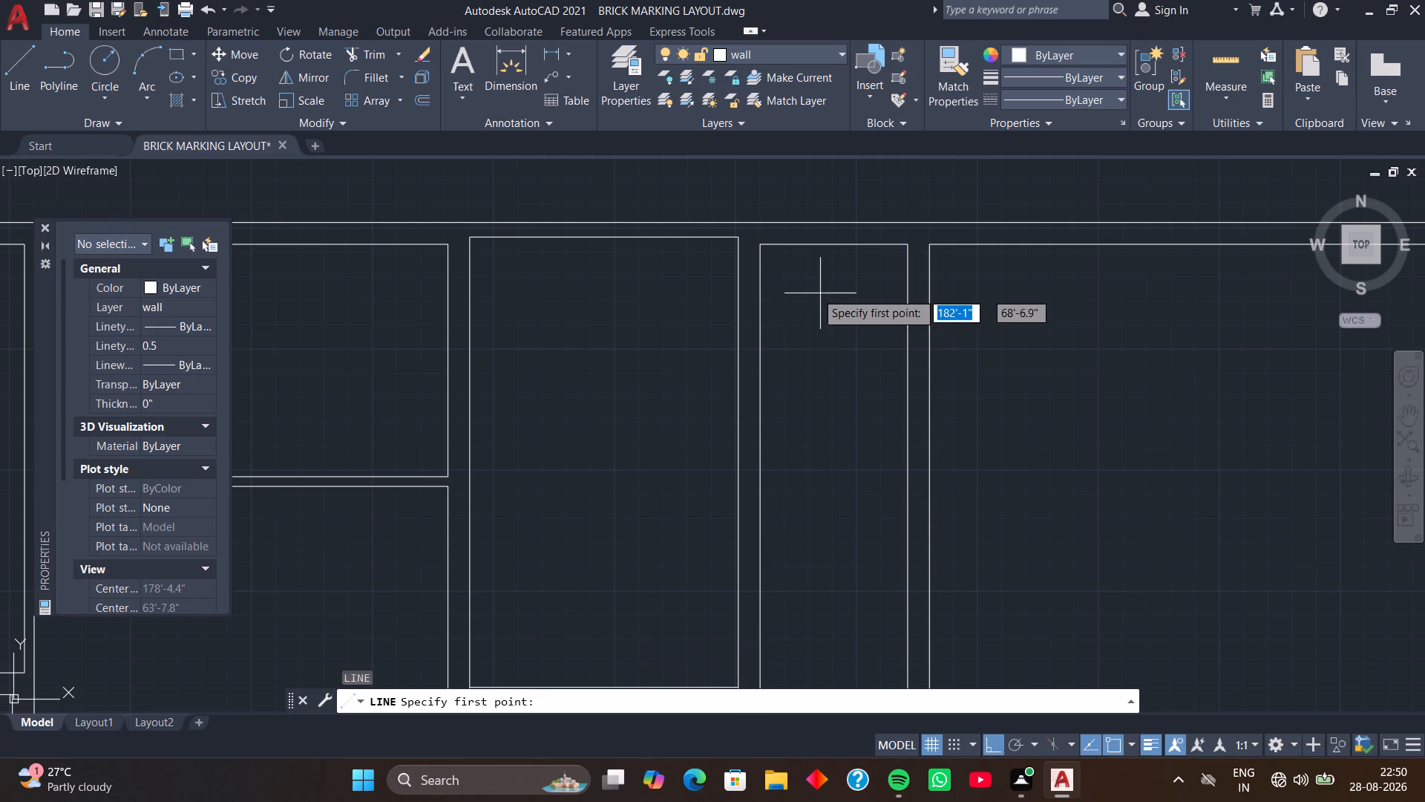
left_click(736, 241)
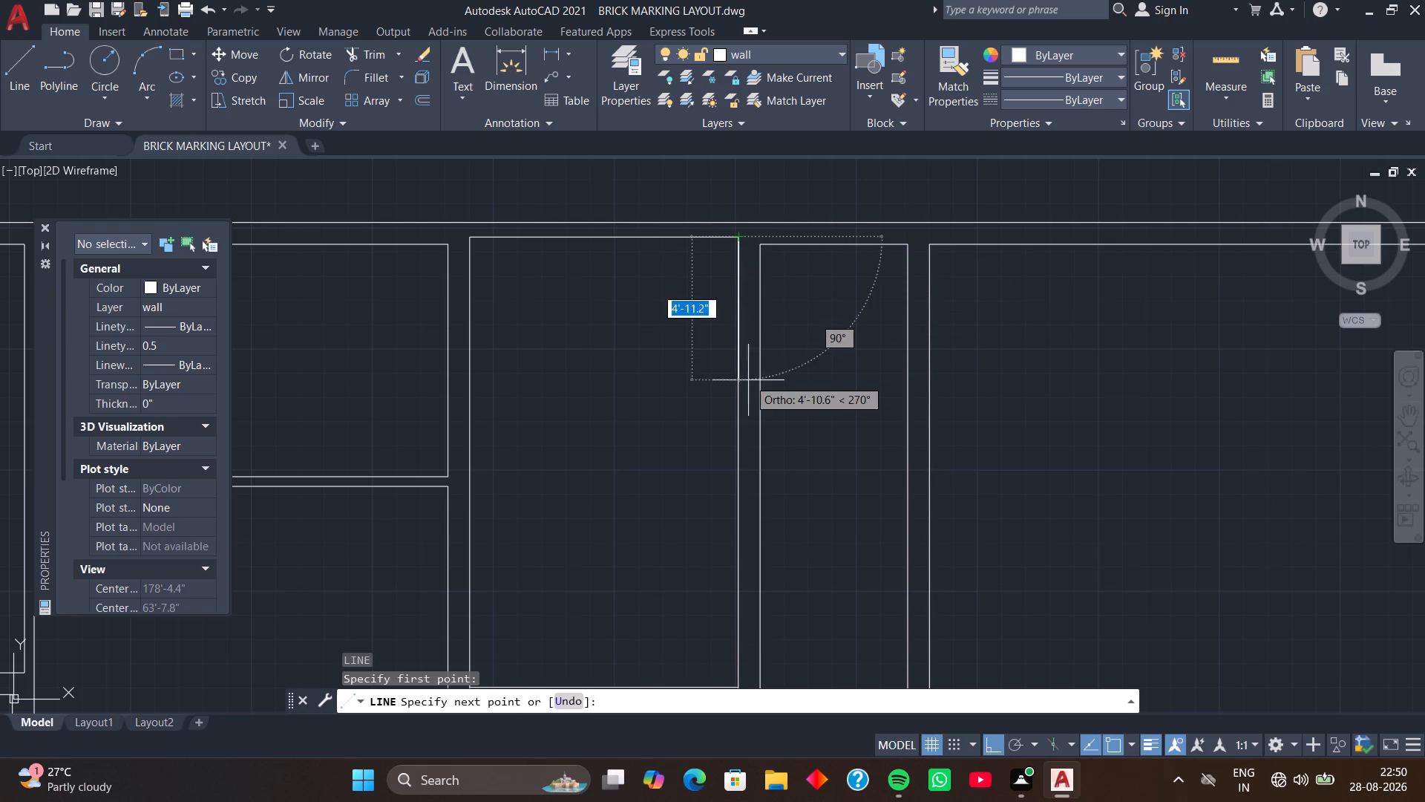
type("8'")
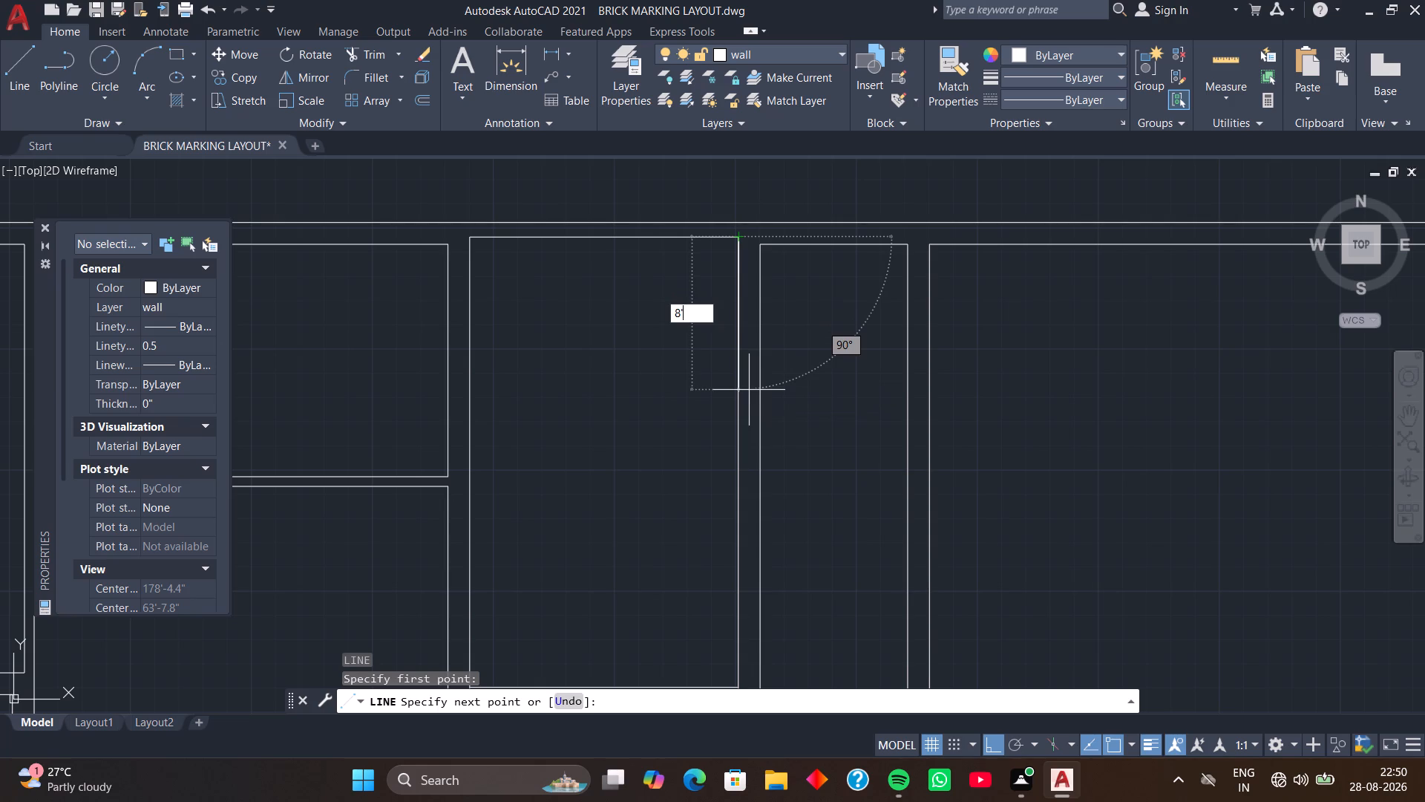
key("Return")
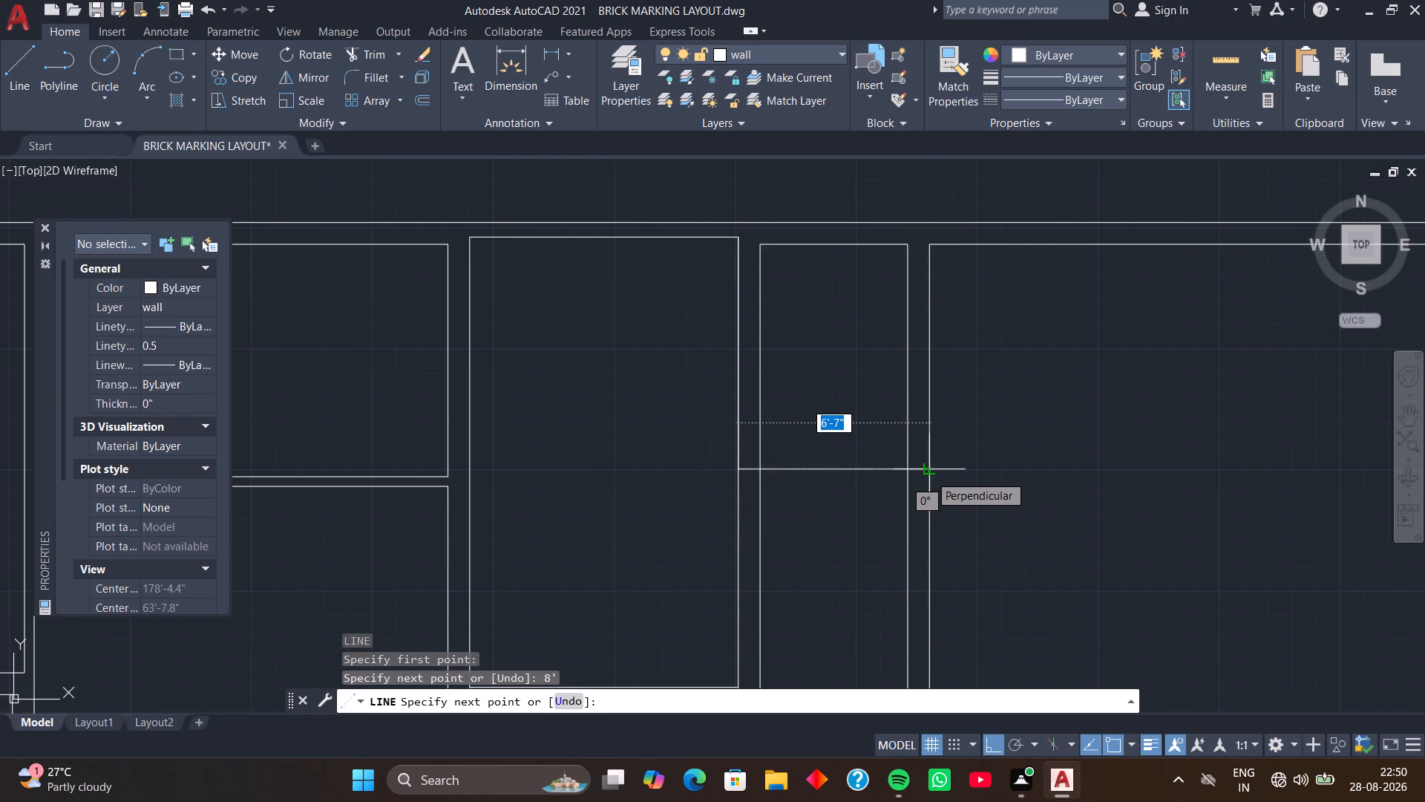
scroll(929, 475, "up", 1)
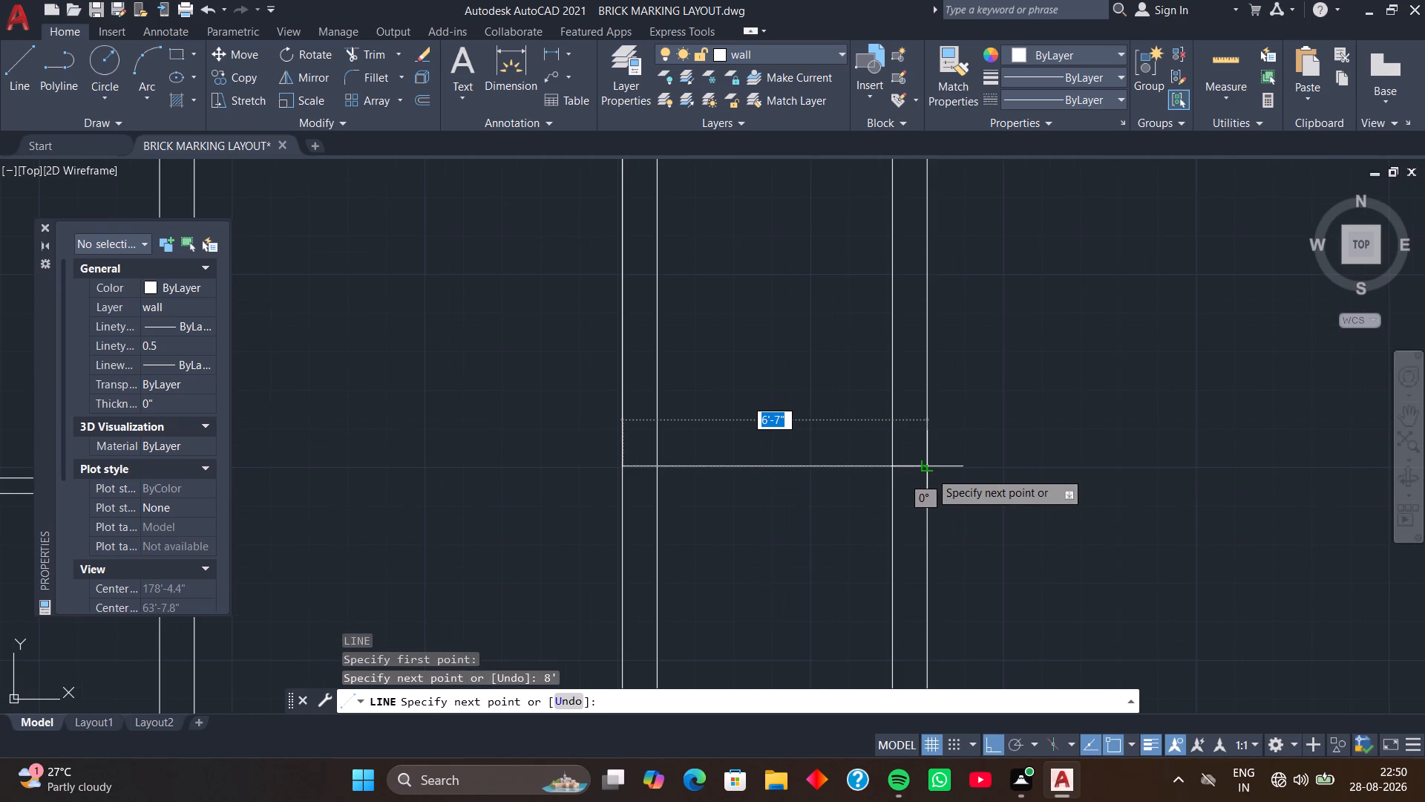
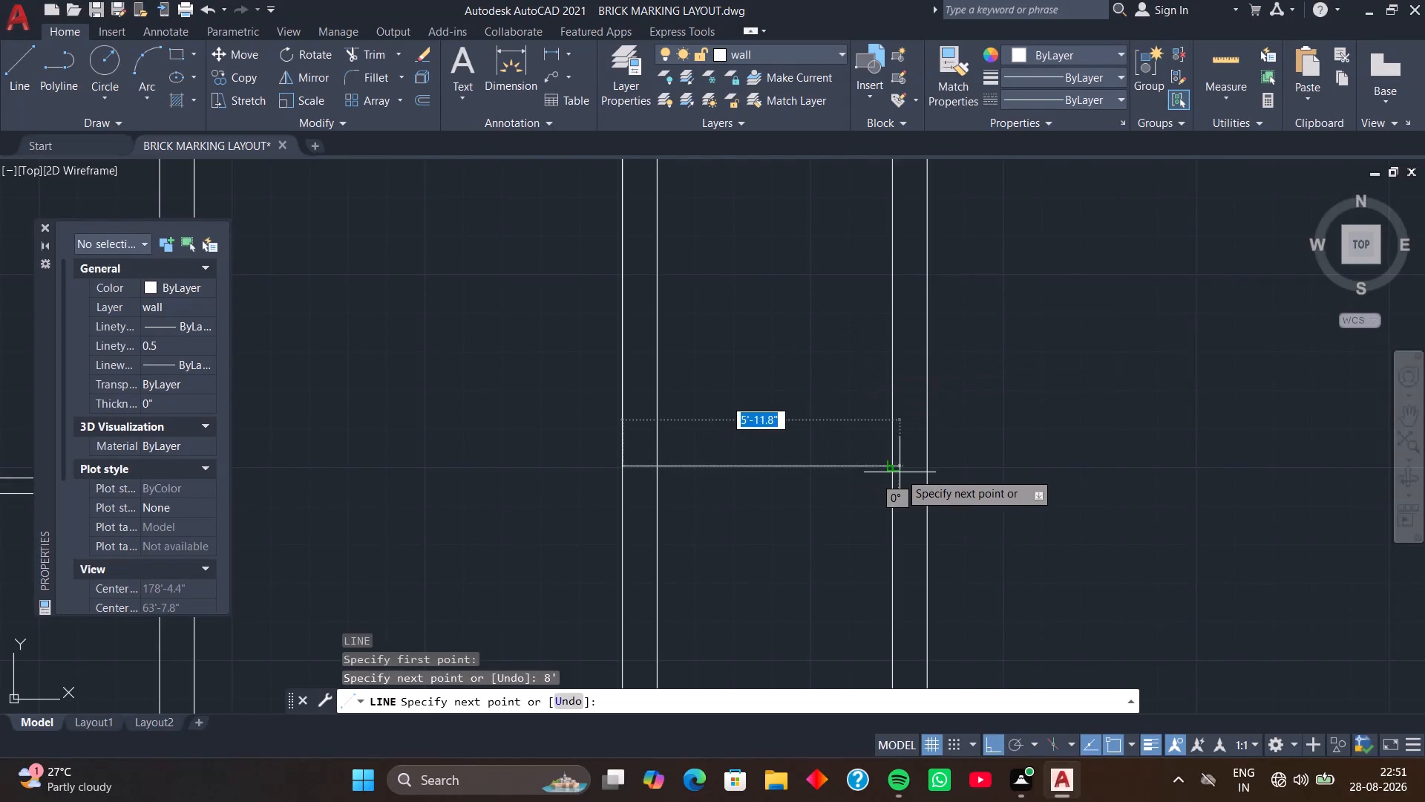
End the line command and erase the pair of vertical wall lines at the east end of the partitioned rooms.
scroll(900, 472, "down", 3)
middle_click_drag(900, 472, 972, 449)
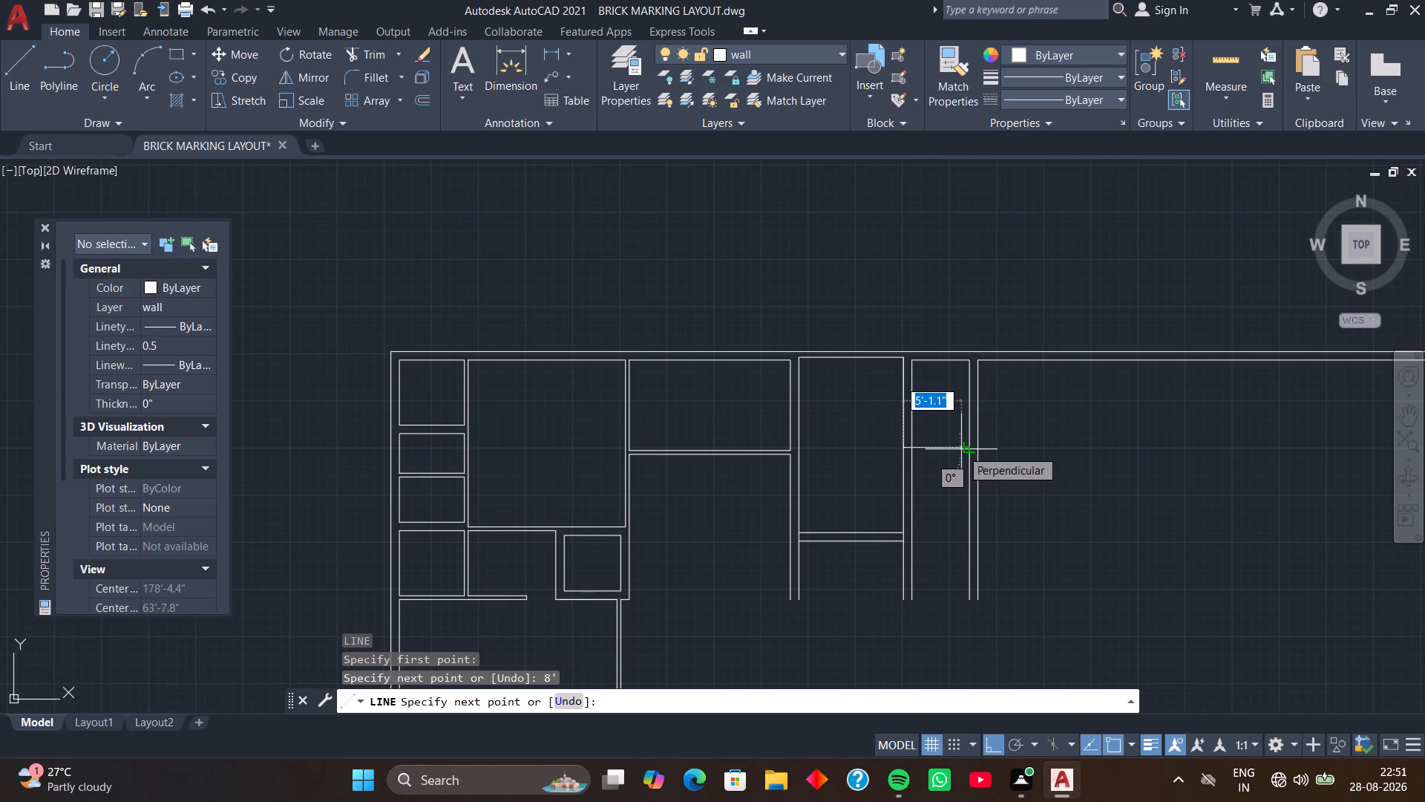
key("space")
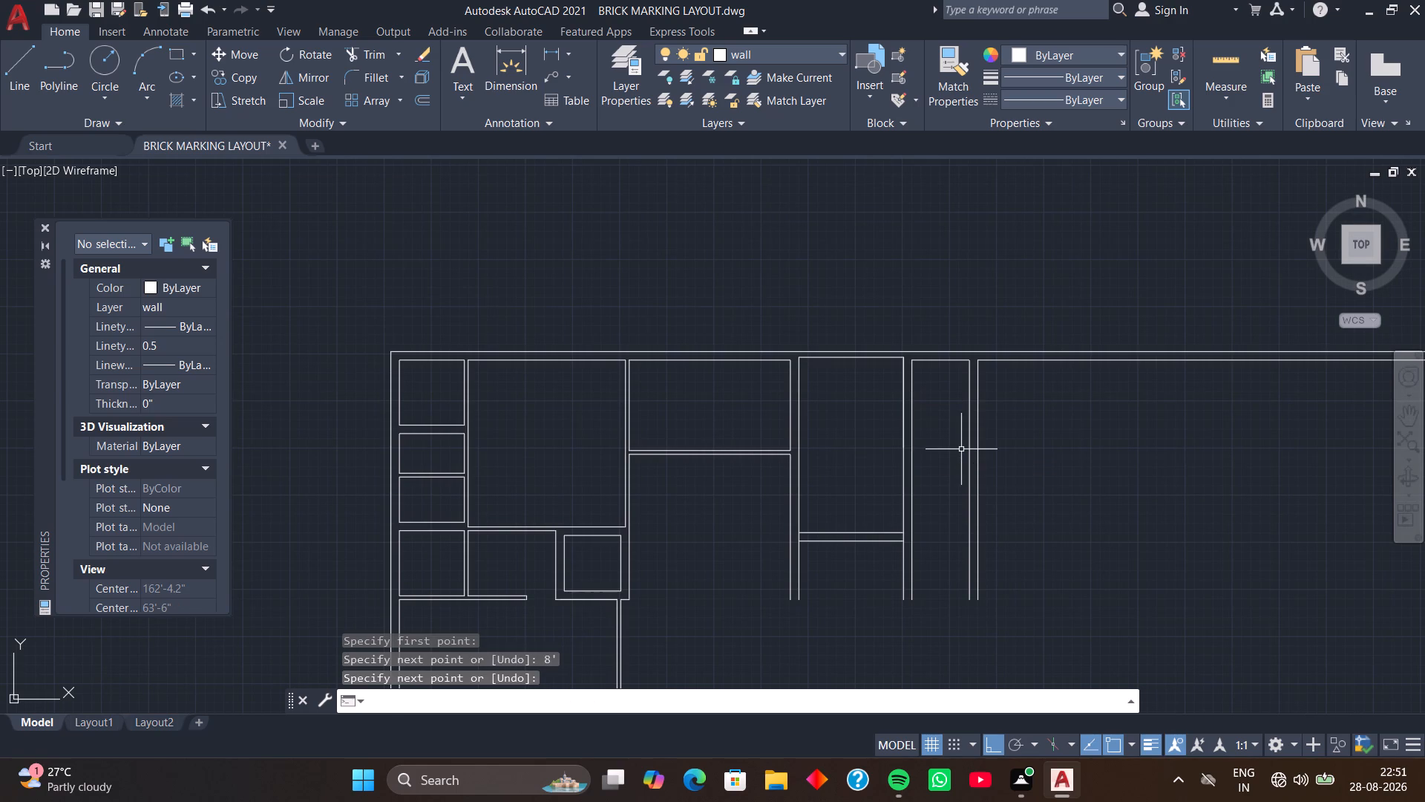
left_click(1002, 426)
left_click(956, 467)
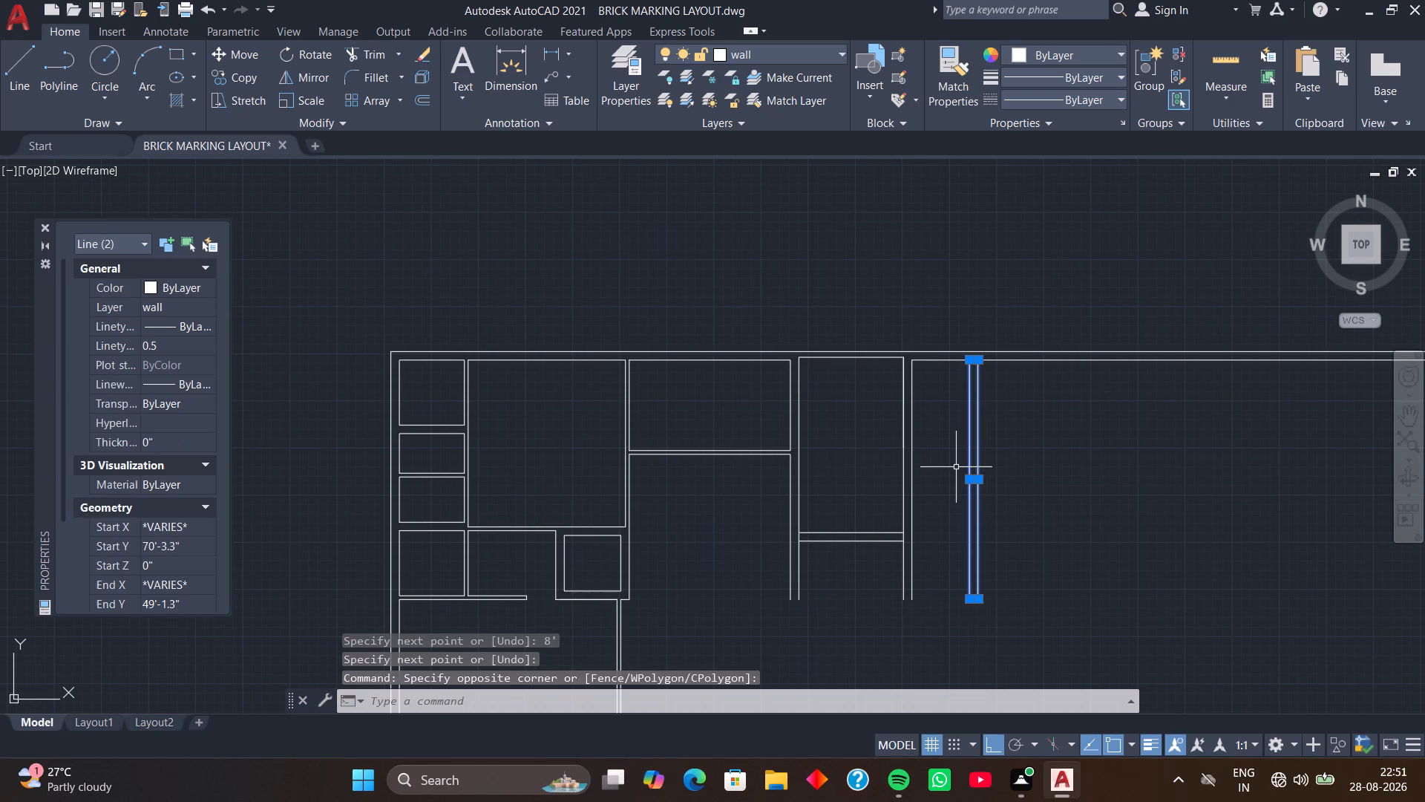
key("Delete")
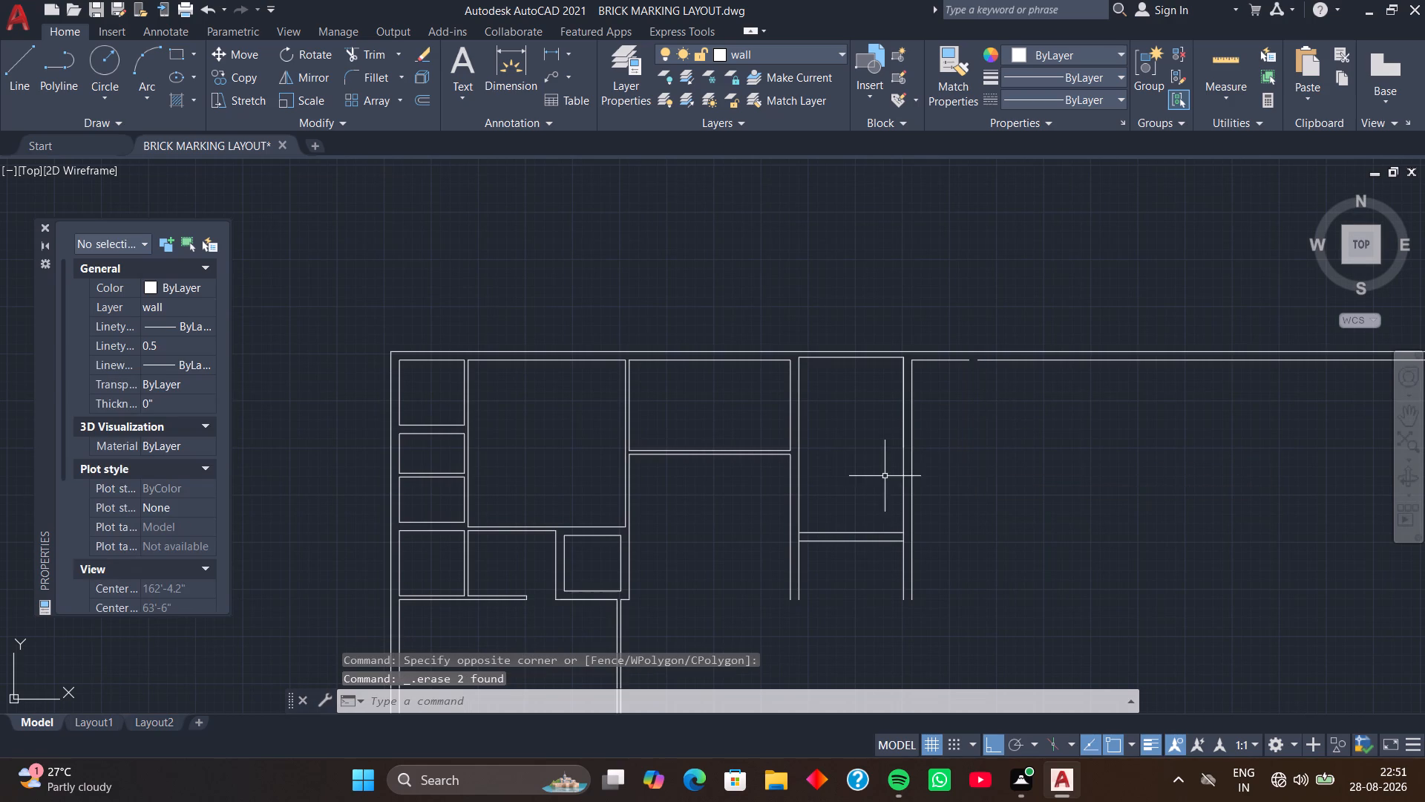
Offset the west face of the easternmost partition wall 9'6" east, and offset the new line 9" further east for the wall thickness.
middle_click_drag(879, 478, 942, 486)
middle_click_drag(946, 480, 969, 482)
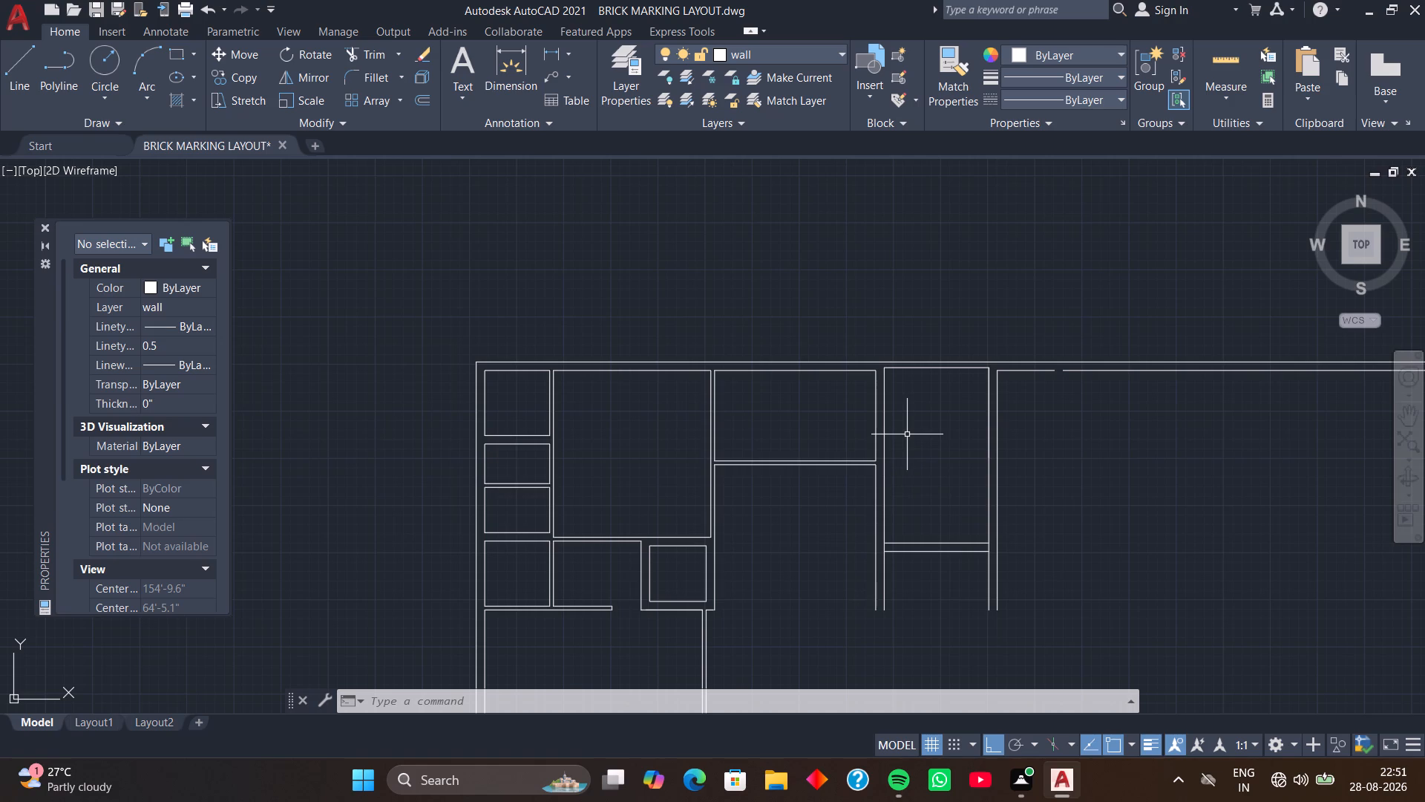
middle_click_drag(911, 465, 894, 463)
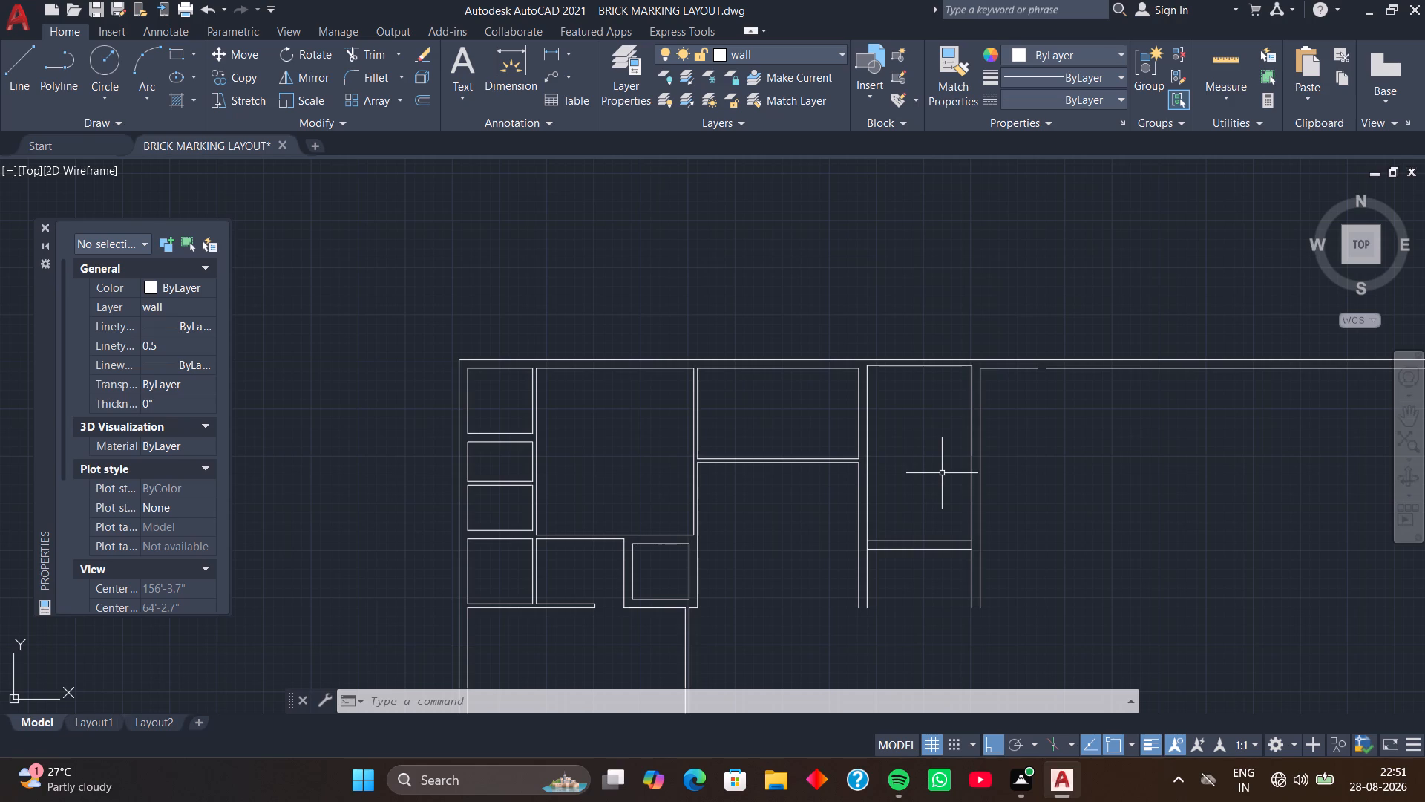
type("O")
key("space")
key("space")
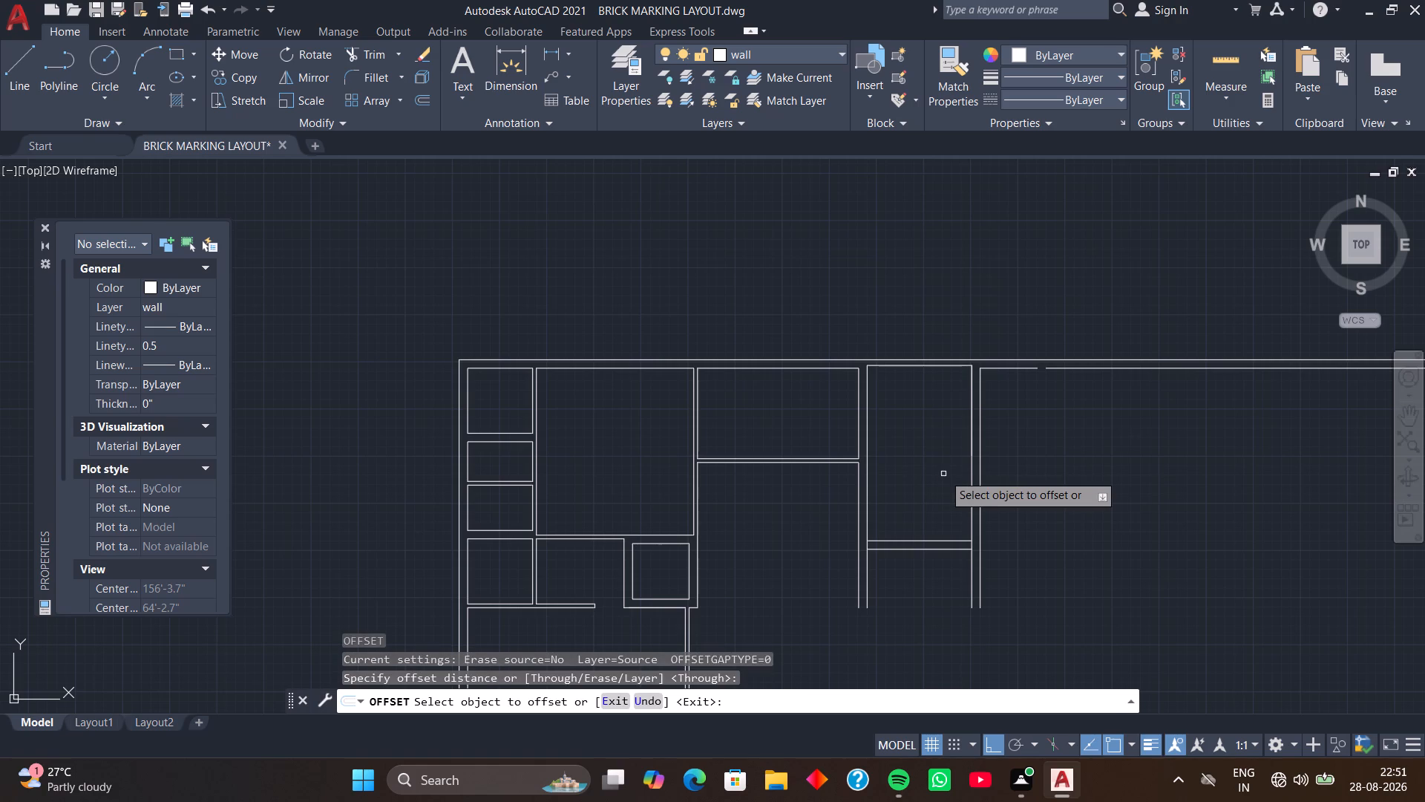
left_click(970, 460)
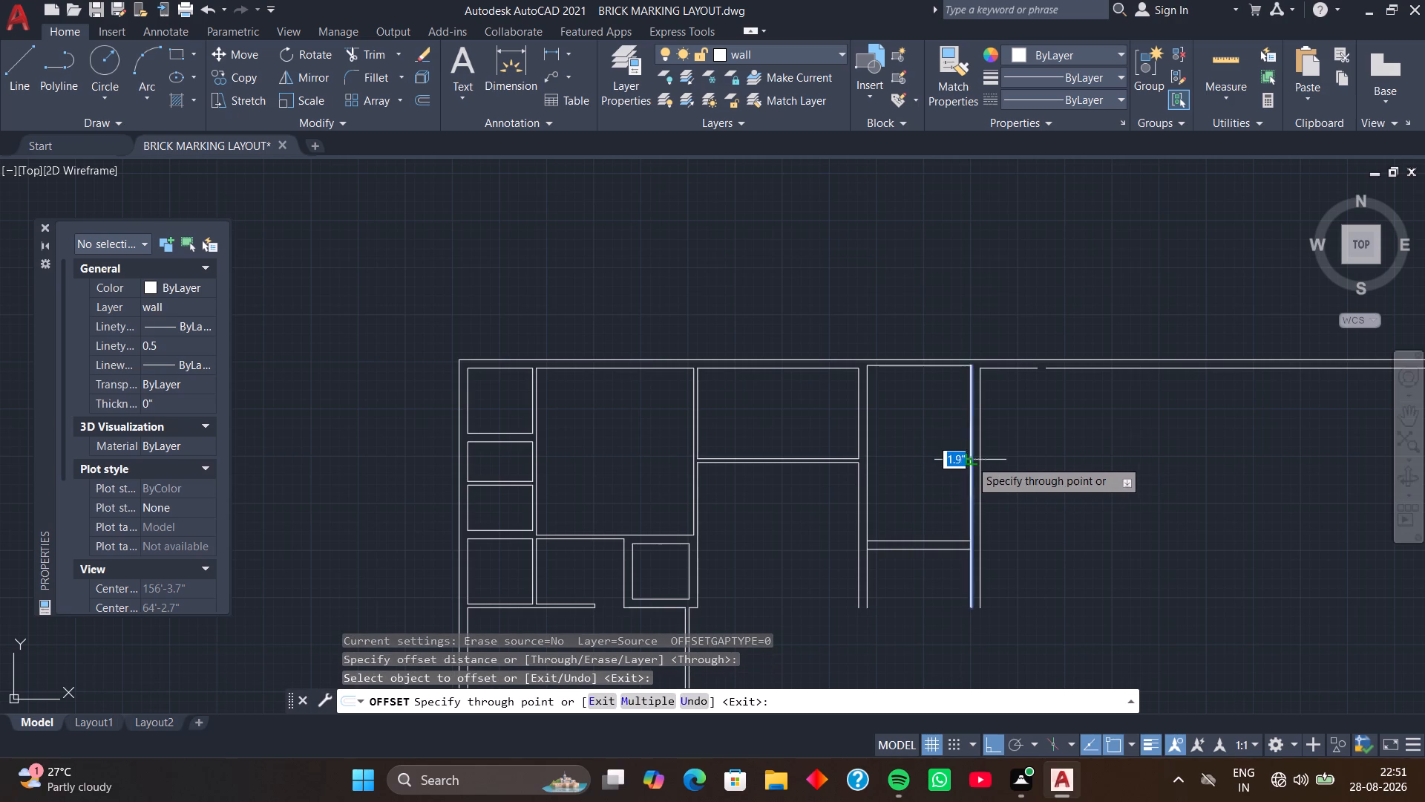
key("9")
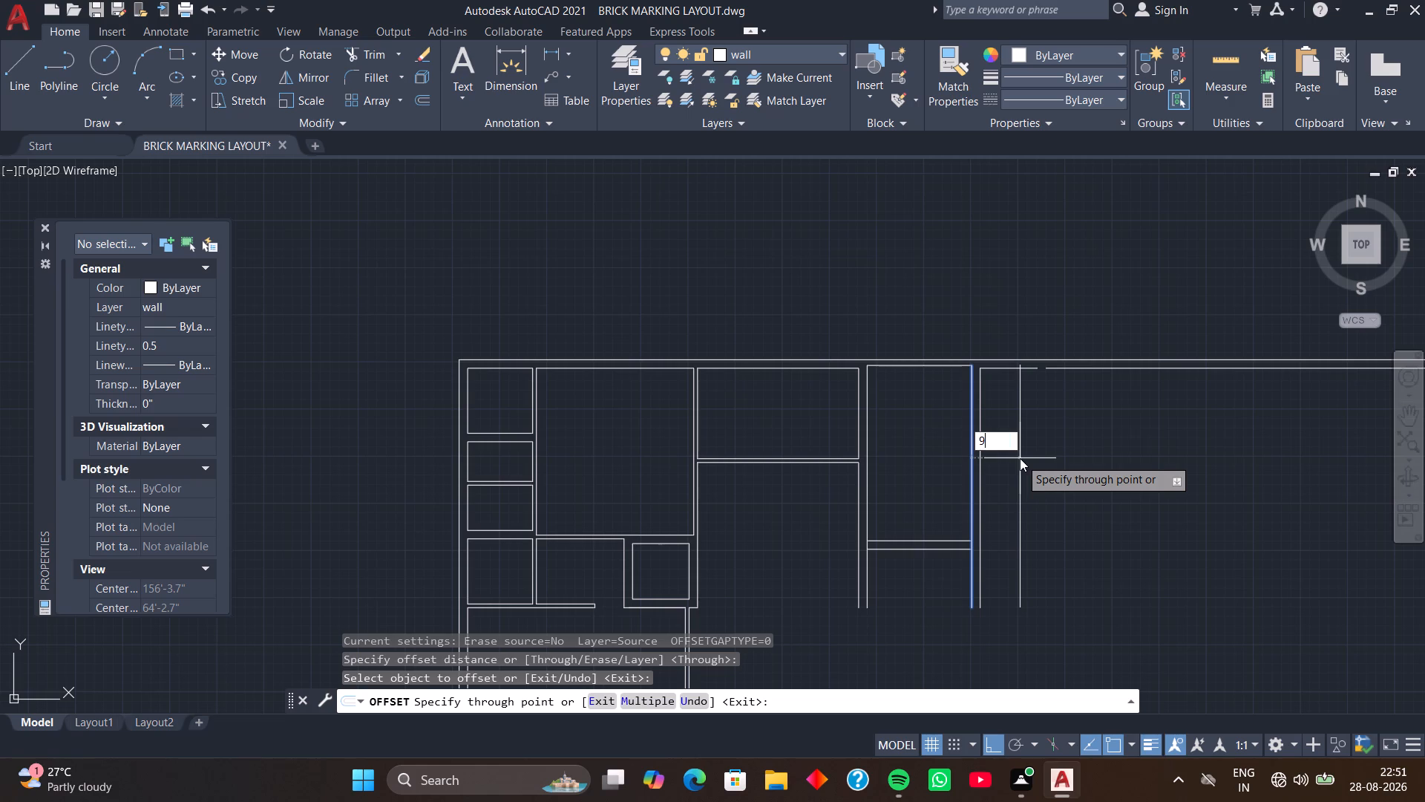
key("apostrophe")
key("6")
key("Return")
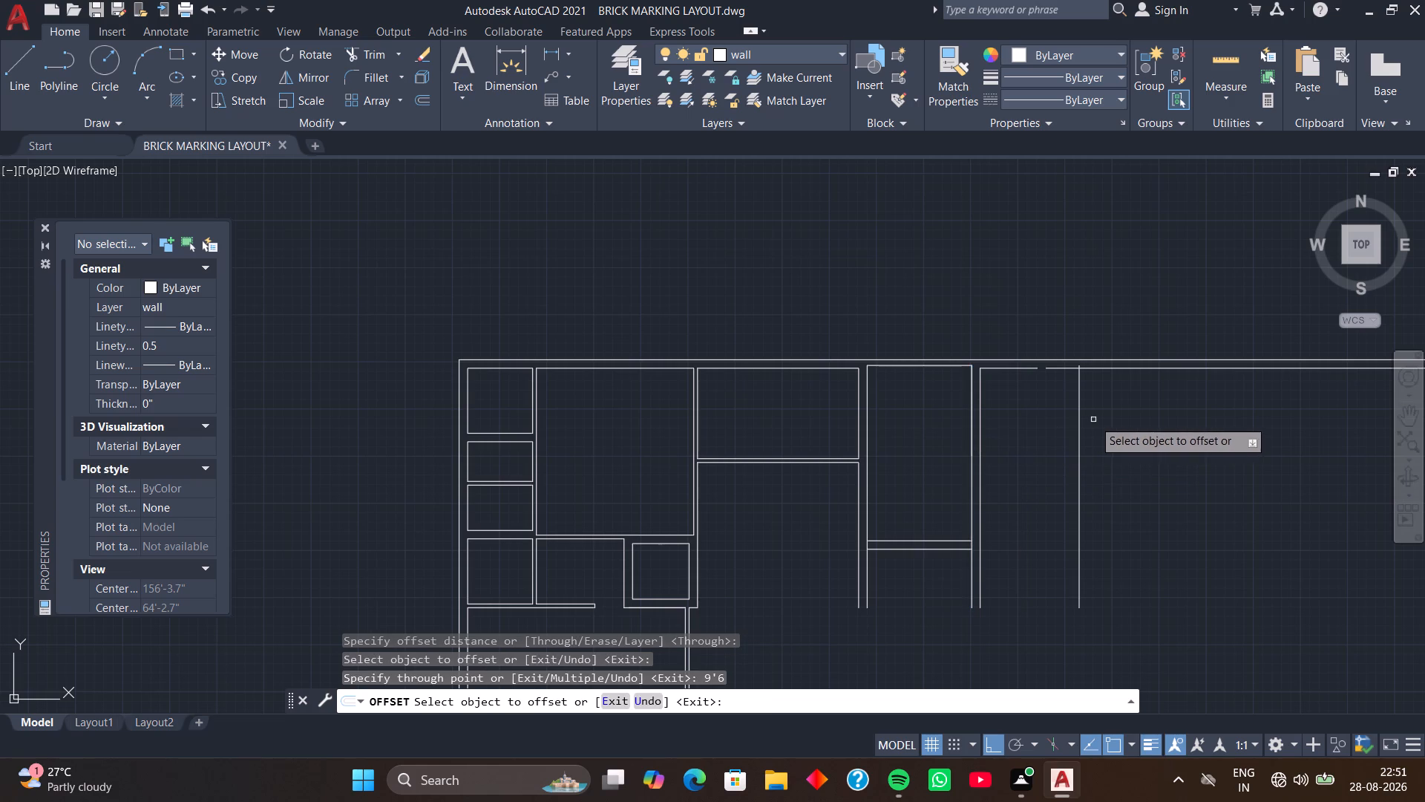
left_click(1078, 431)
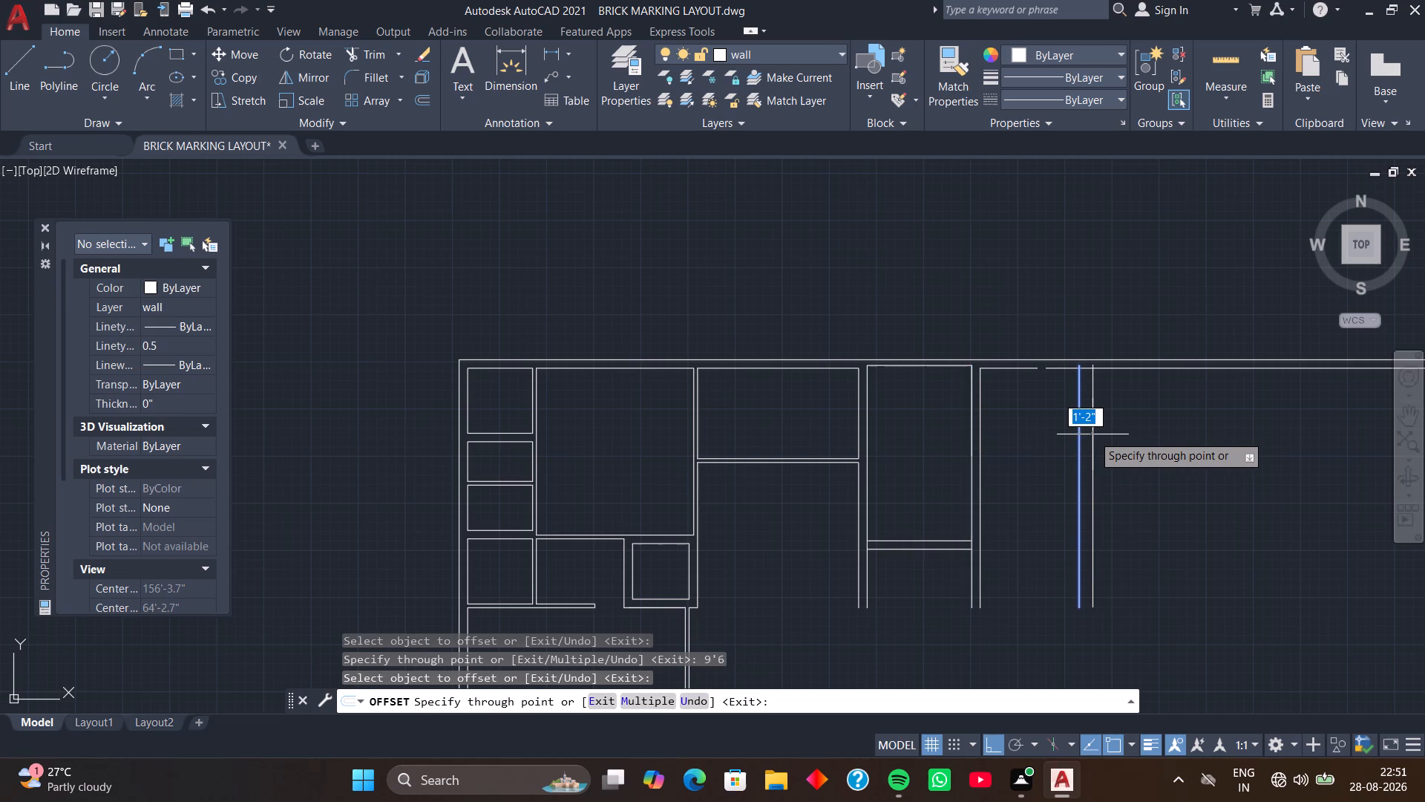
key("9")
key("Return")
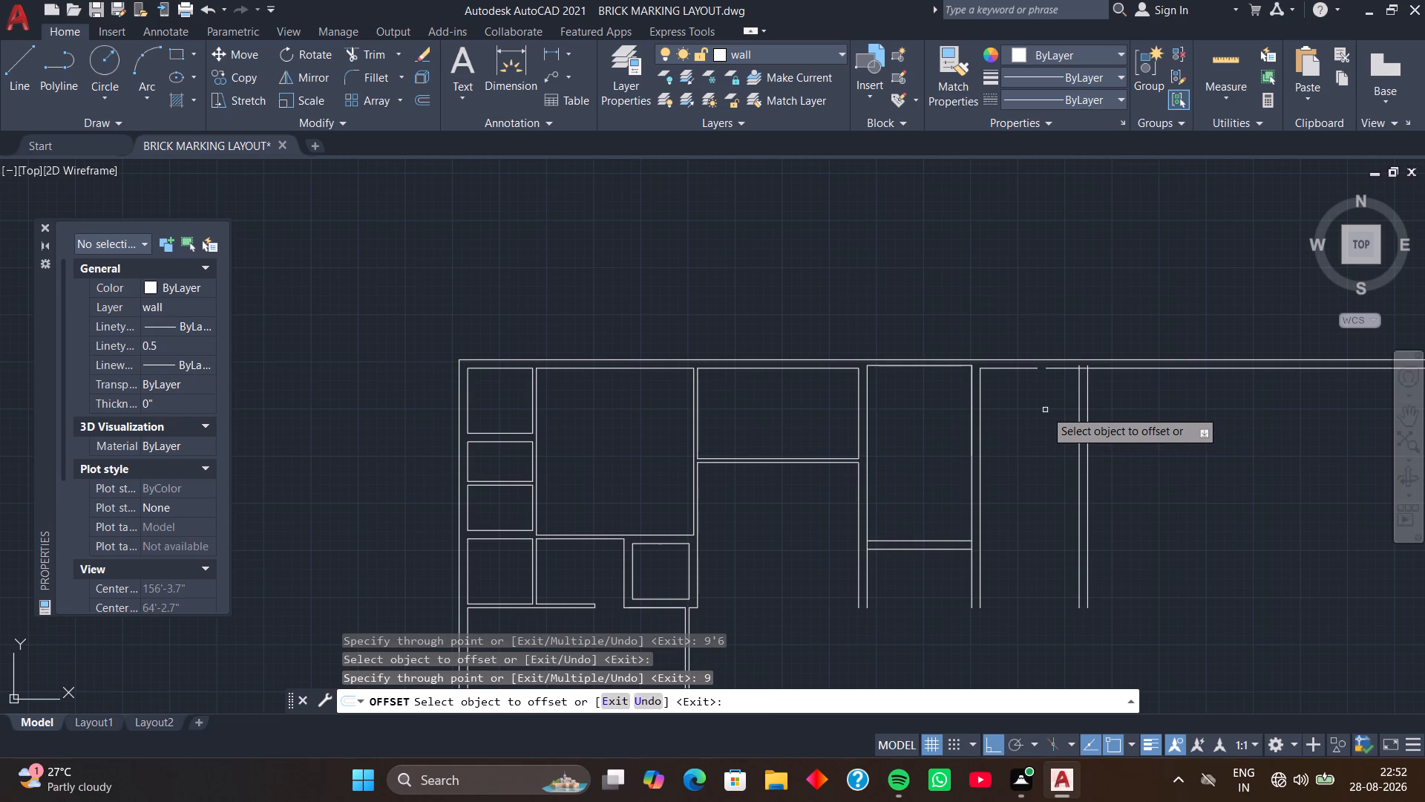
key("space")
Extend the short inner line of the north wall eastward across the gap left by the erased partition.
type("E")
type("X")
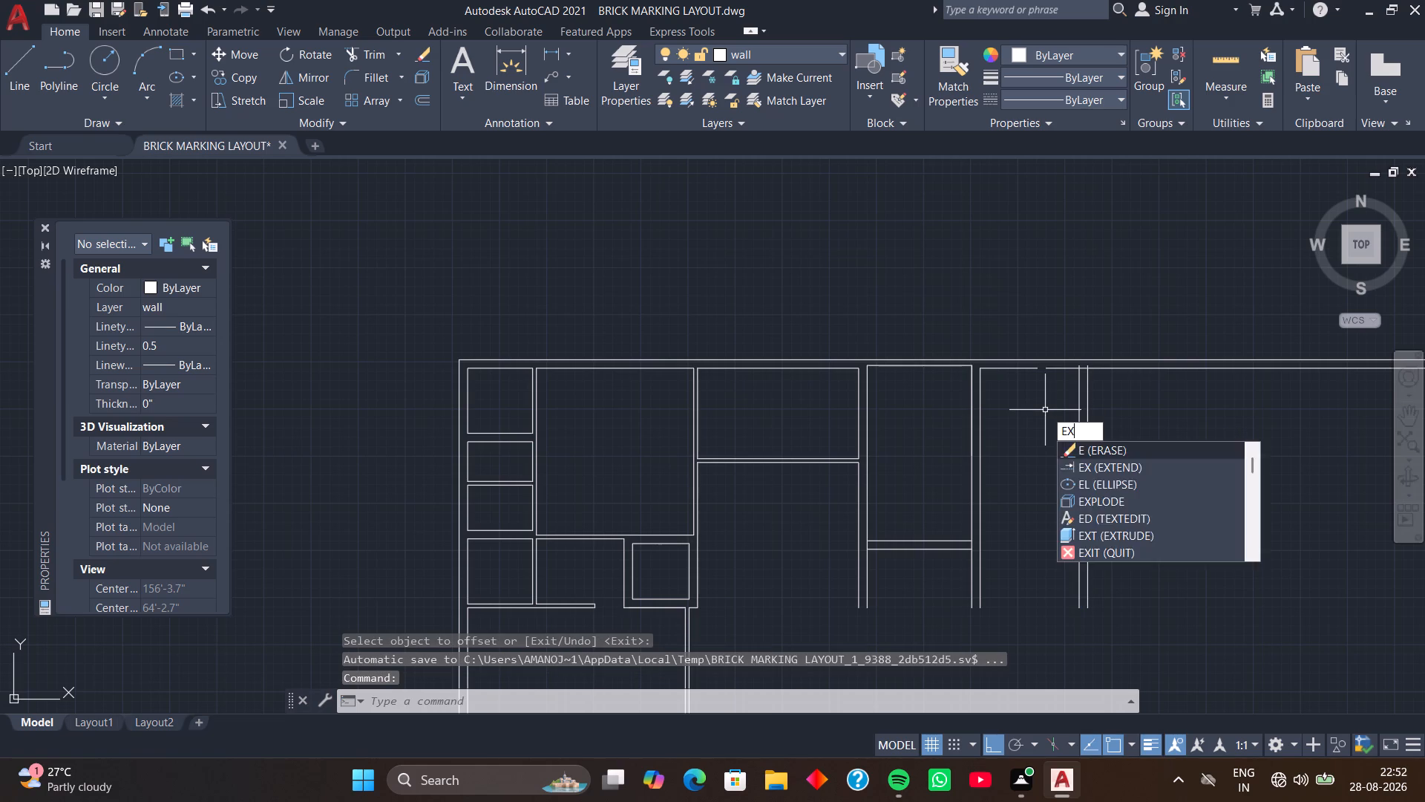
key("space")
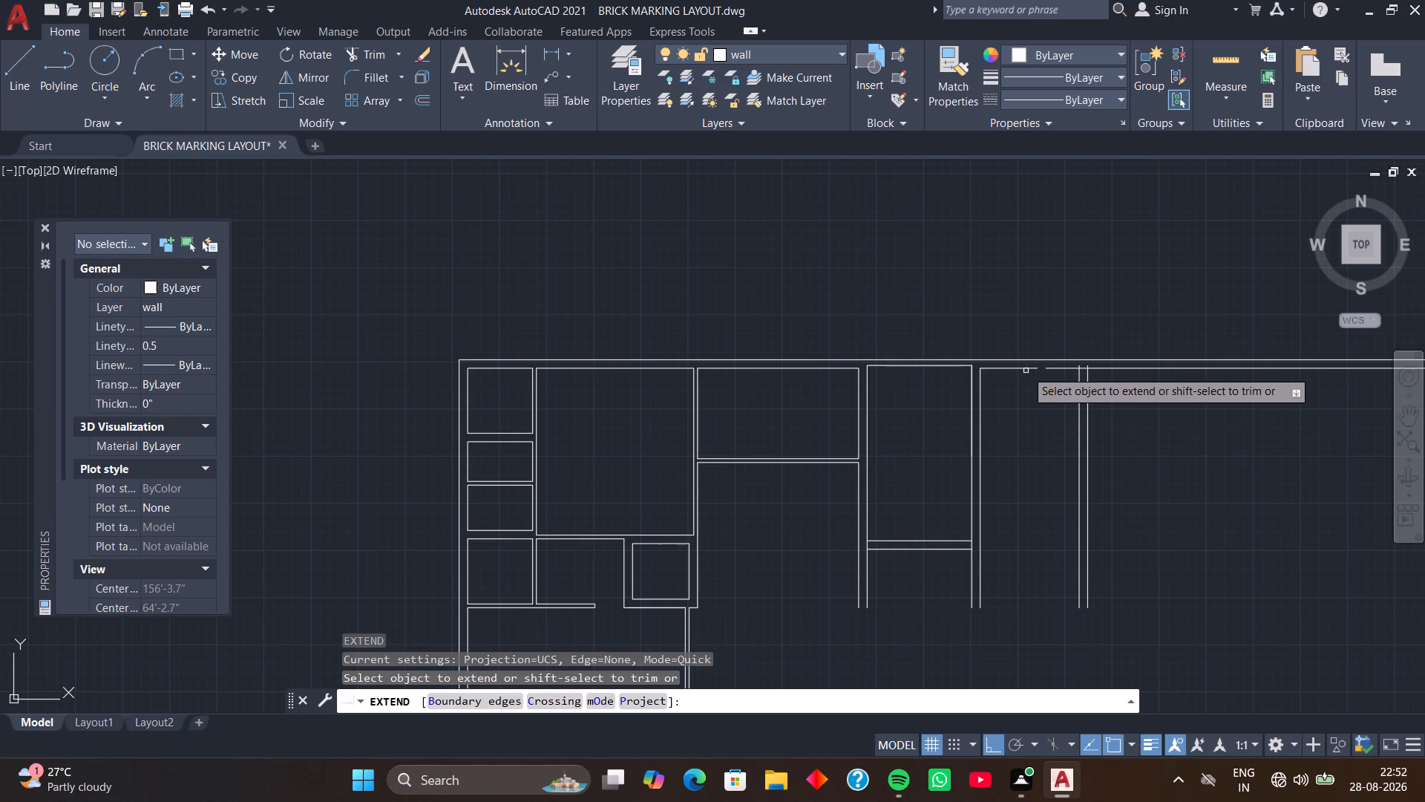
left_click(1026, 367)
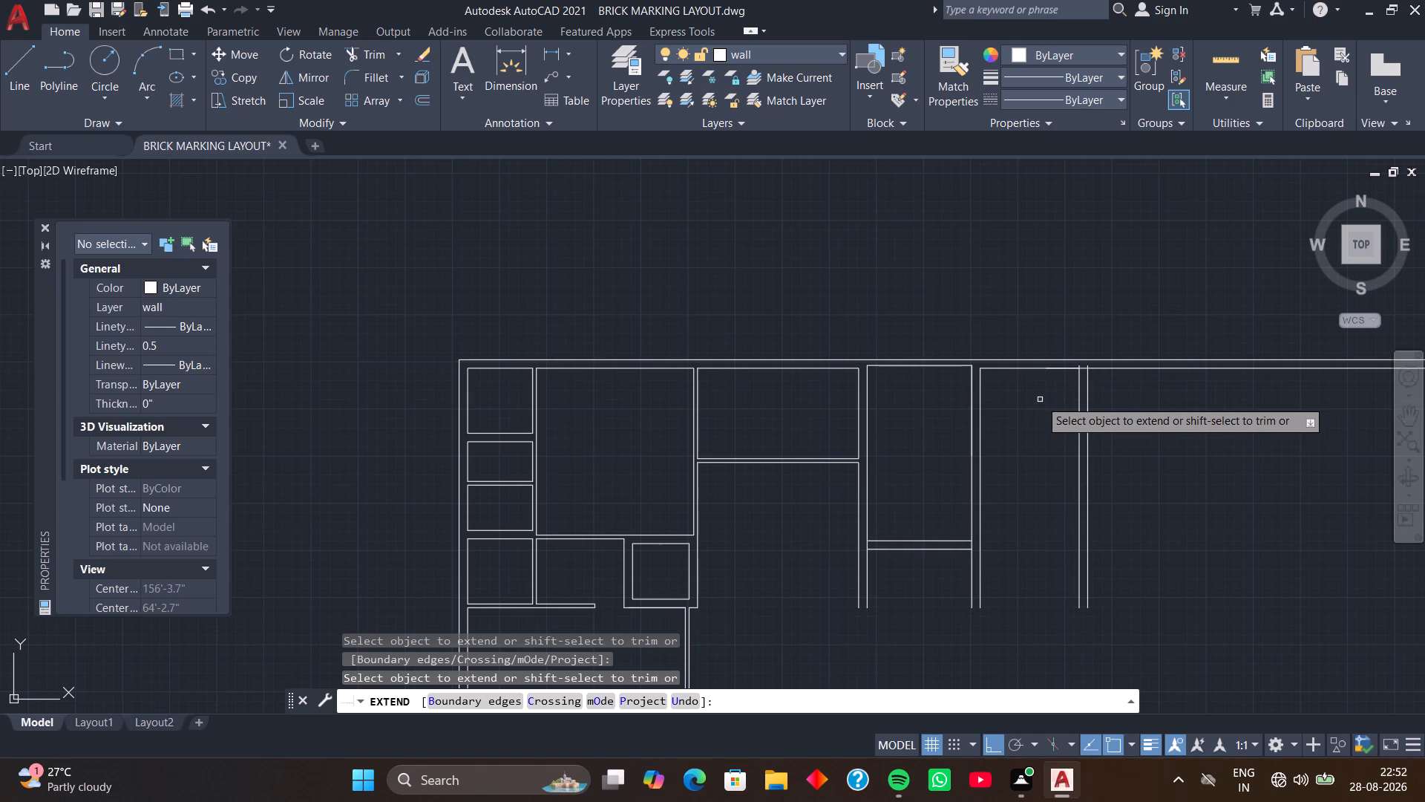
key("space")
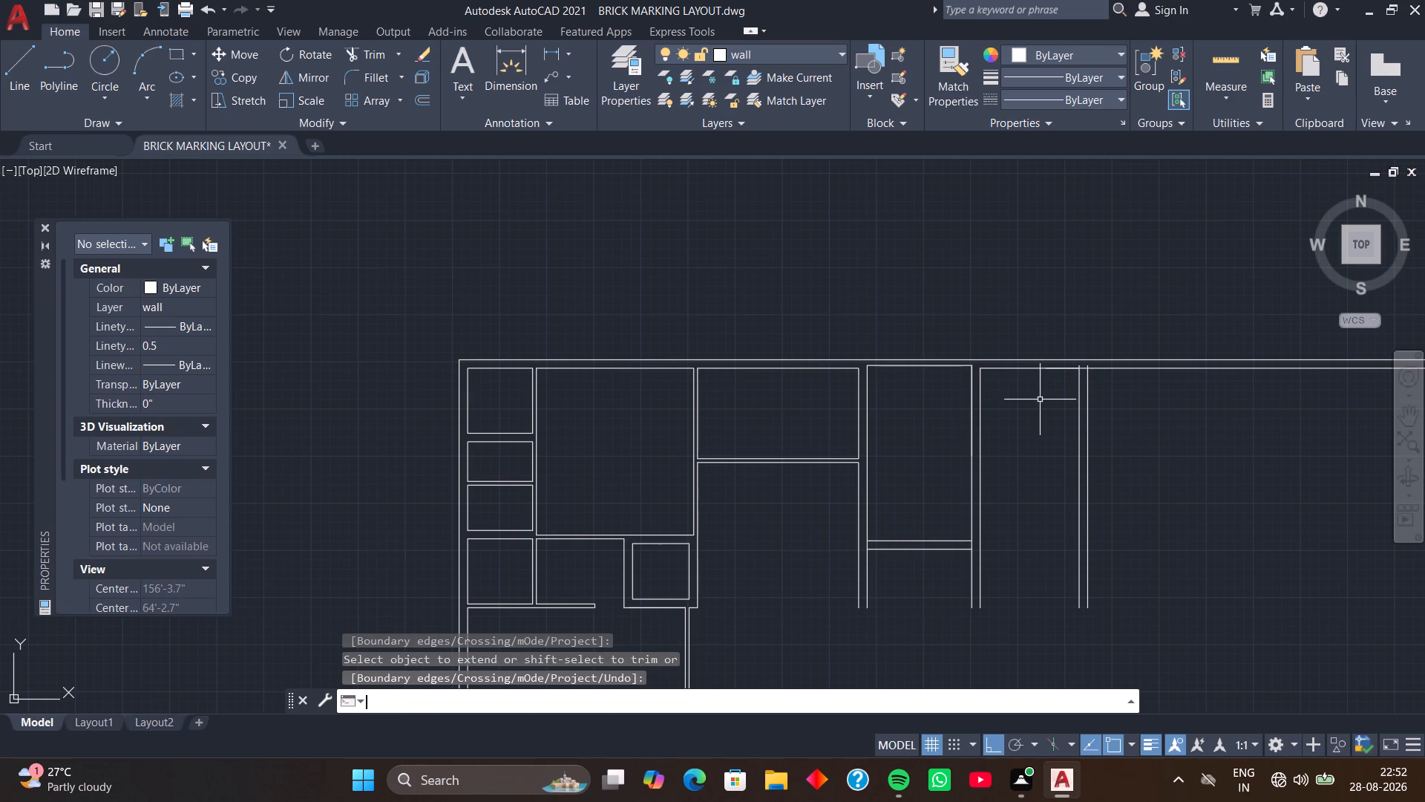
Trim the overshooting ends and the wall line crossing where the new partition meets the inner face of the north wall.
type("TR")
key("space")
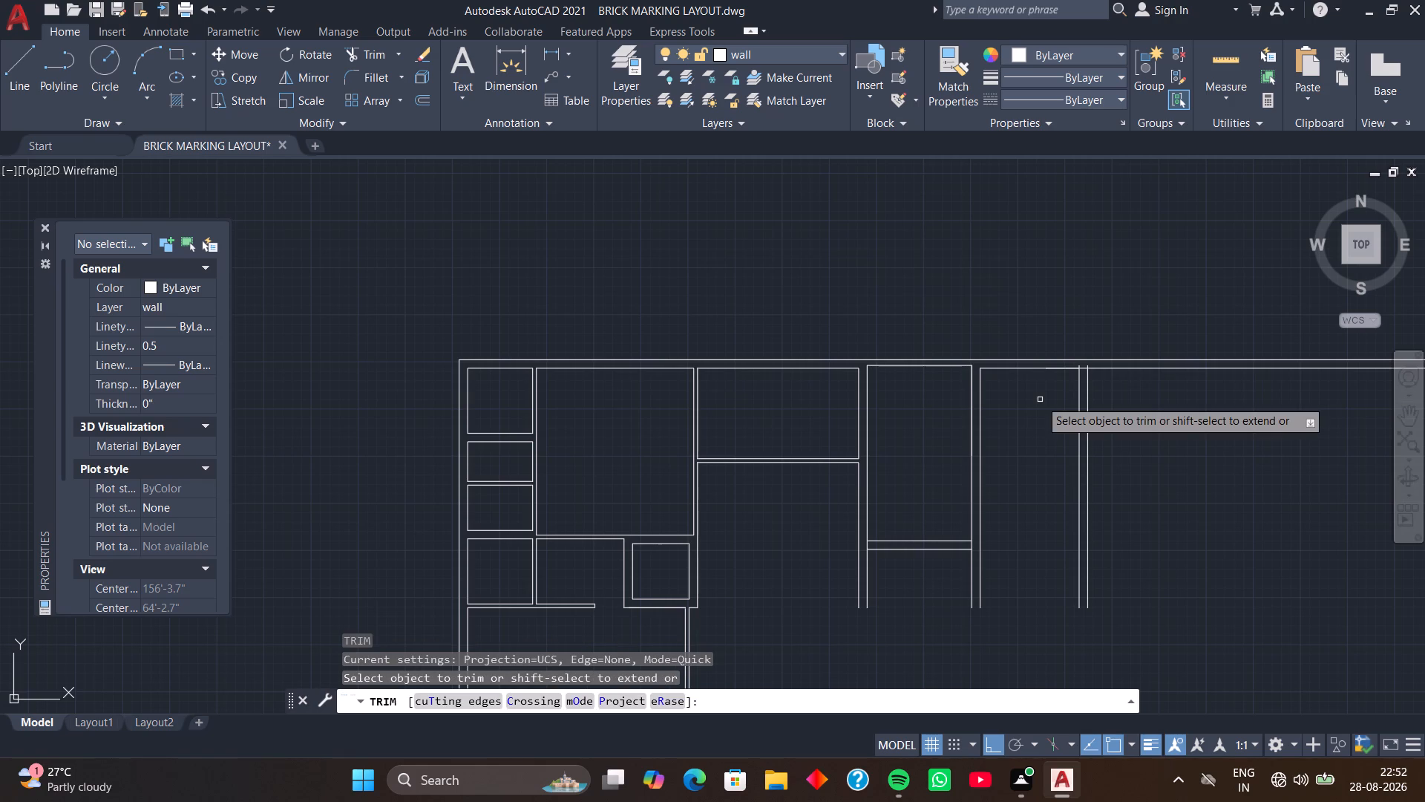
scroll(1104, 374, "up", 4)
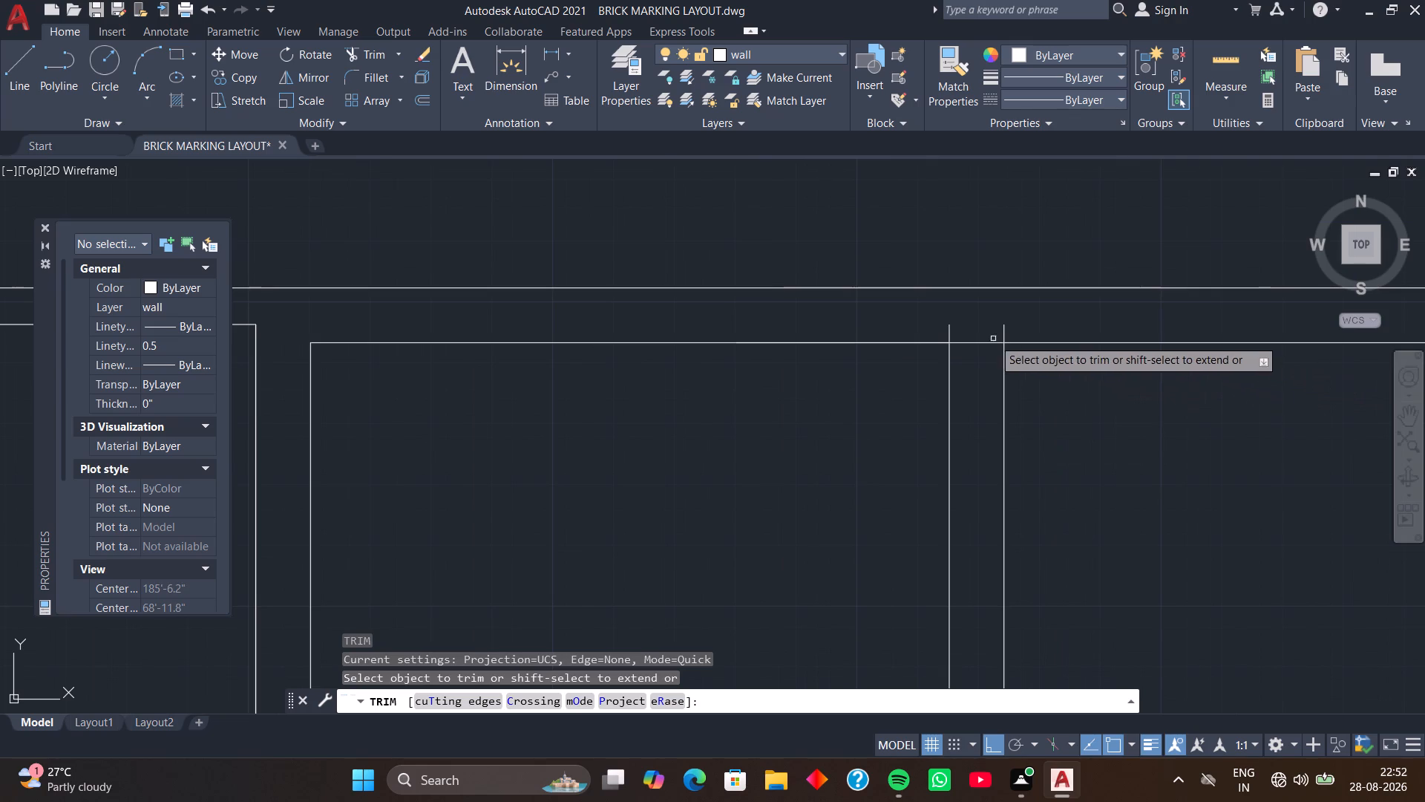
left_click(948, 331)
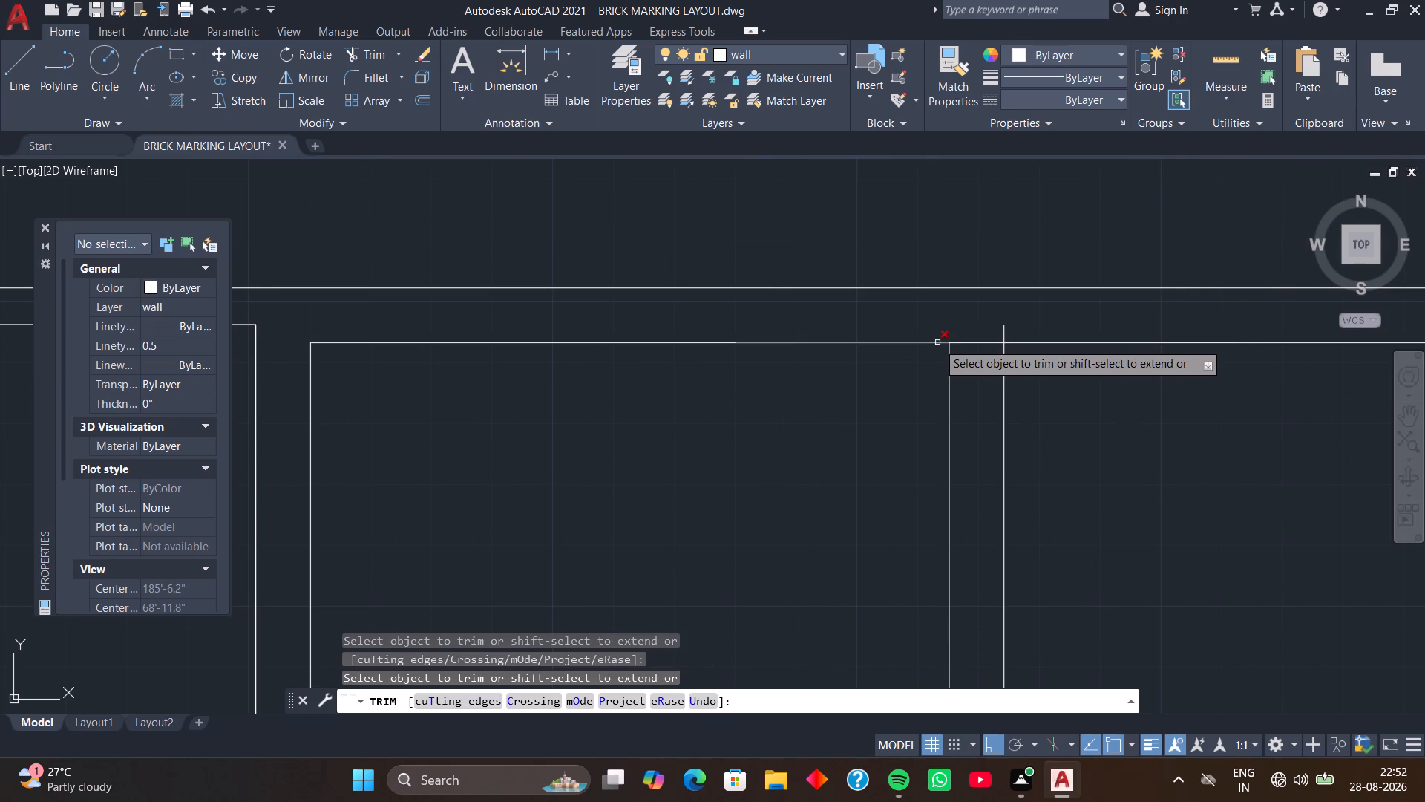
left_click(937, 342)
left_click(970, 343)
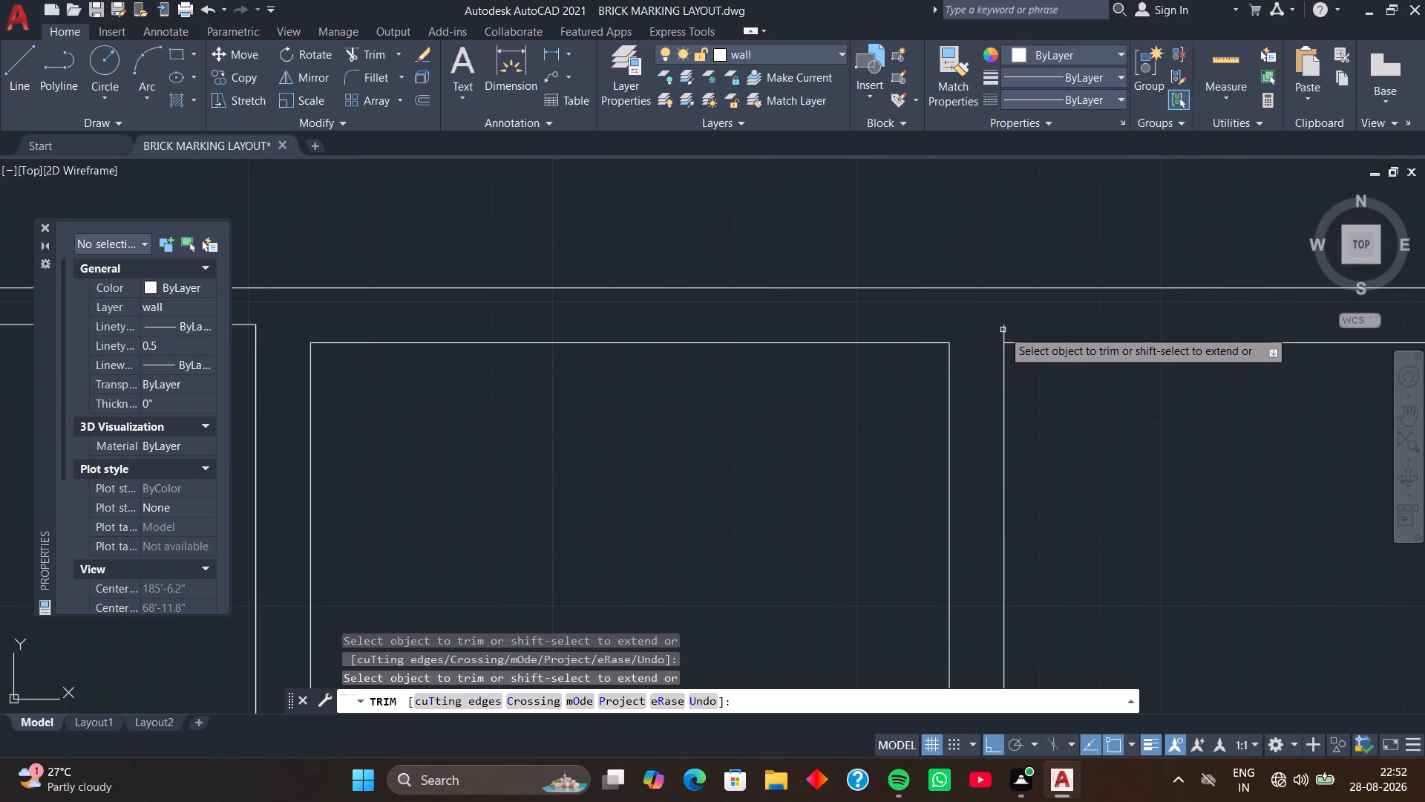
left_click(1003, 330)
scroll(995, 383, "down", 3)
middle_click_drag(989, 409, 996, 330)
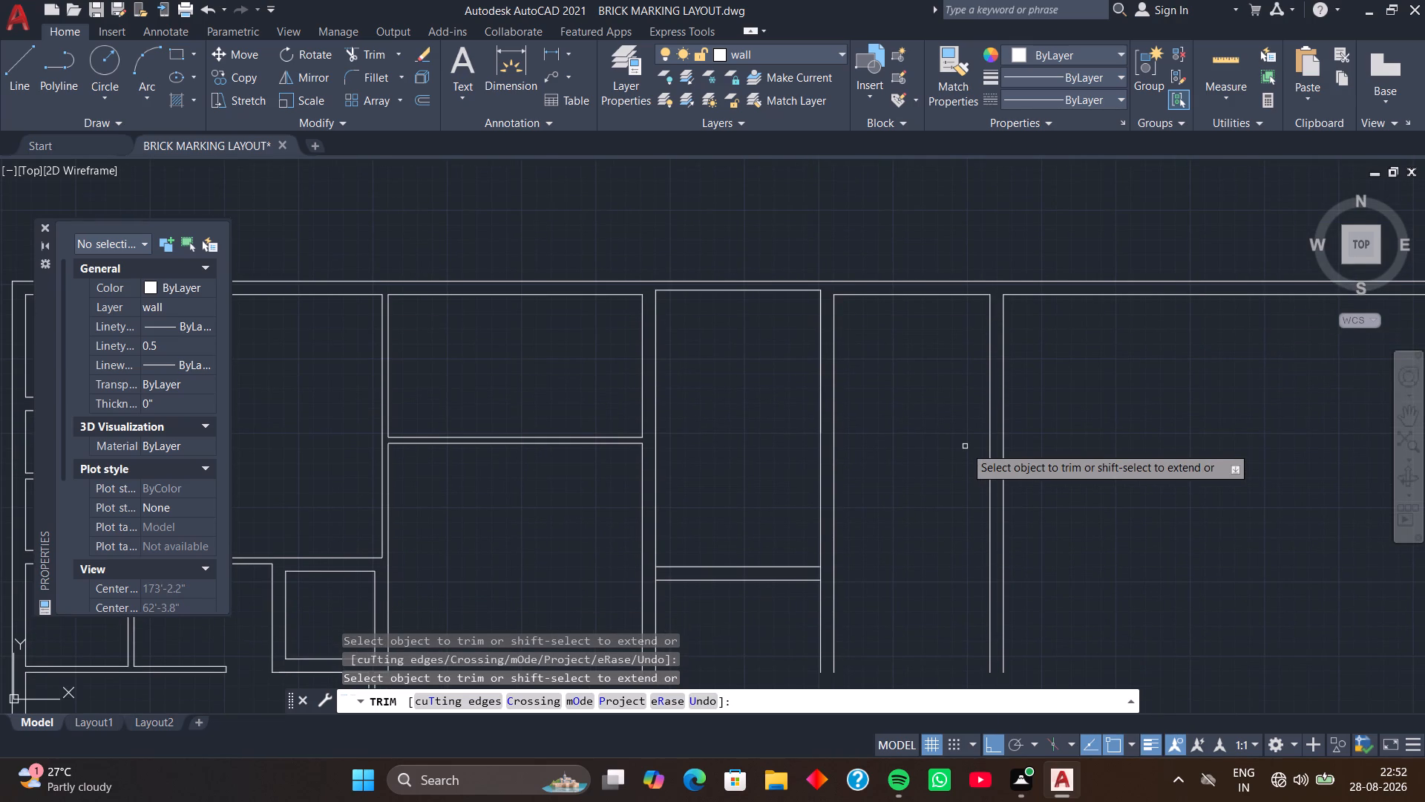
key("space")
Offset the top line of the room west of the new room 8' downward.
type("O")
key("space")
key("space")
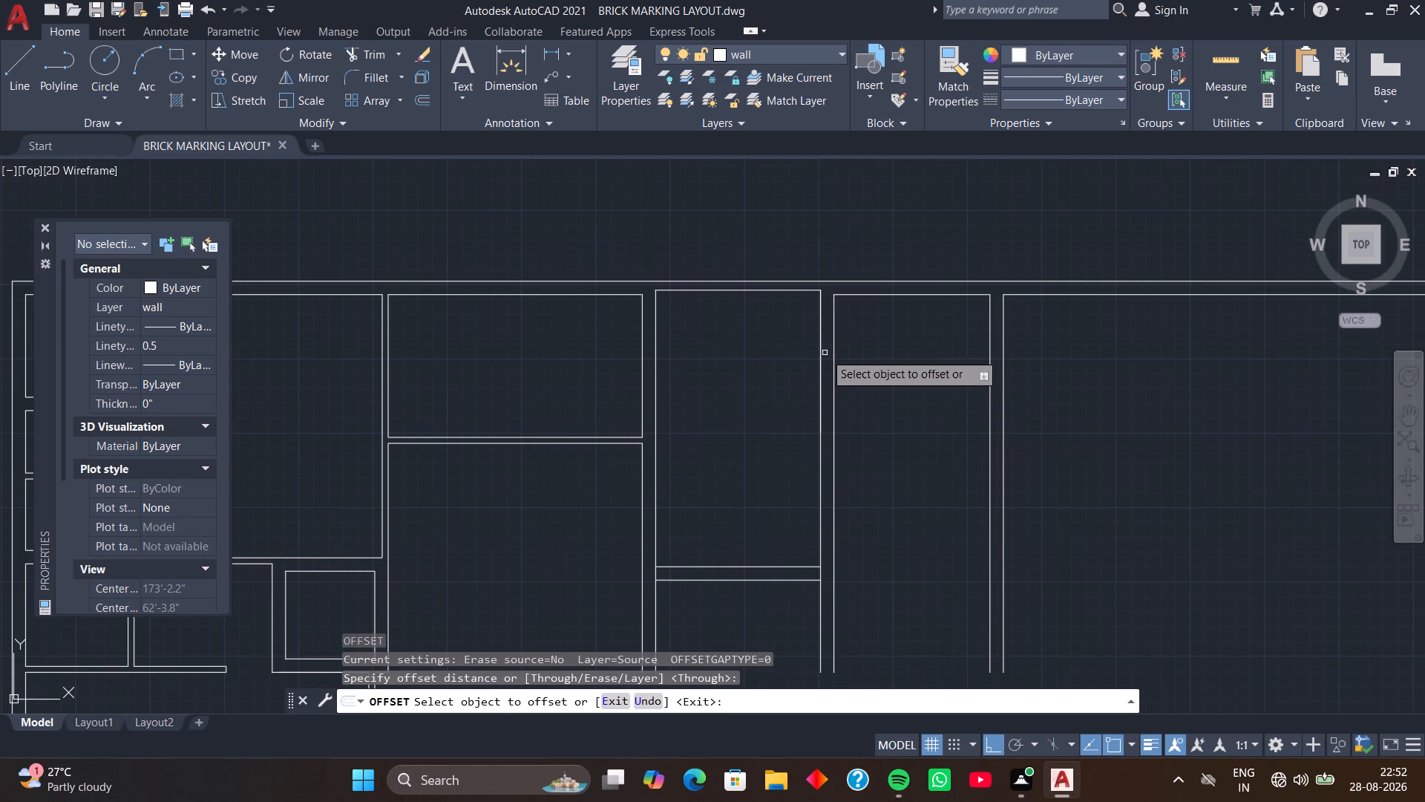
scroll(819, 349, "up", 1)
middle_click_drag(778, 357, 824, 359)
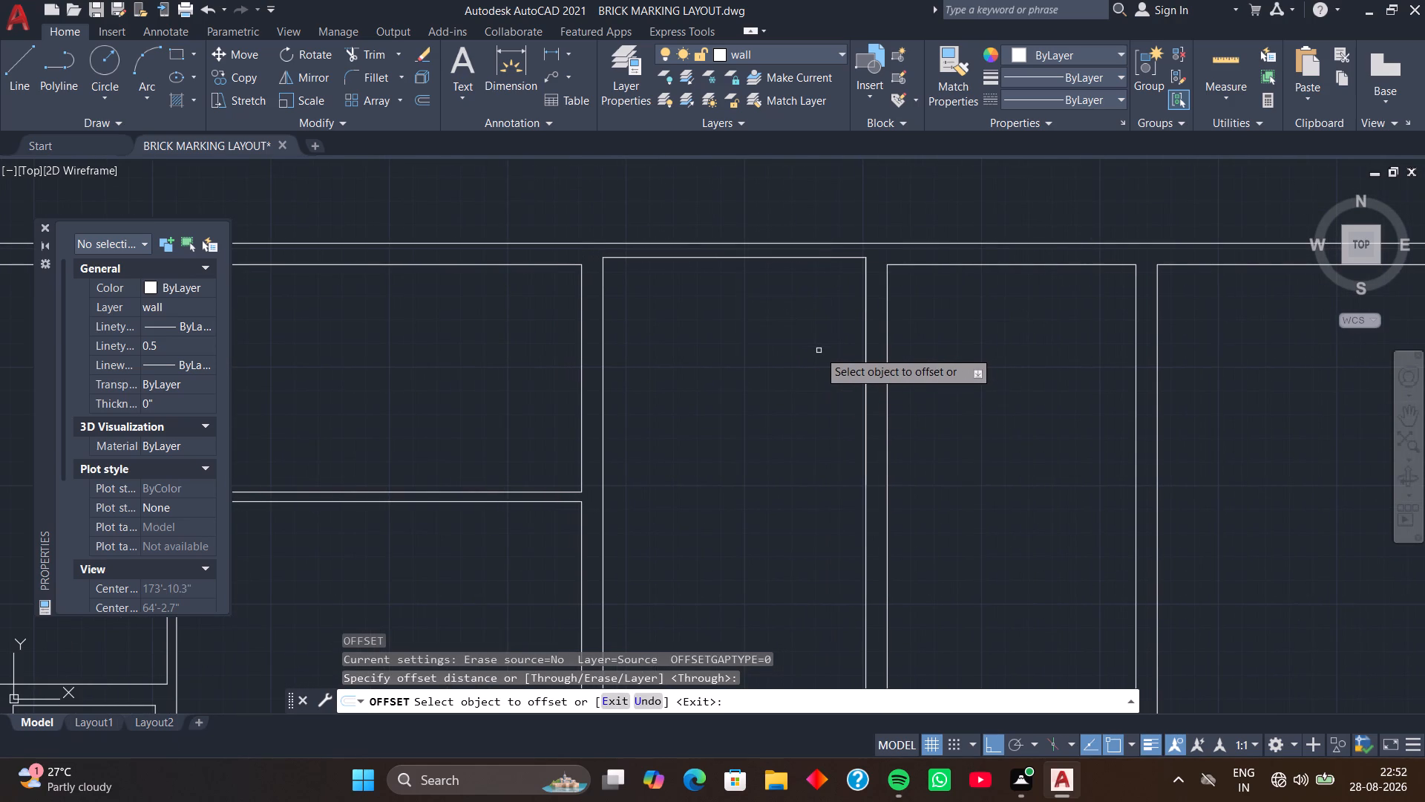
left_click(821, 257)
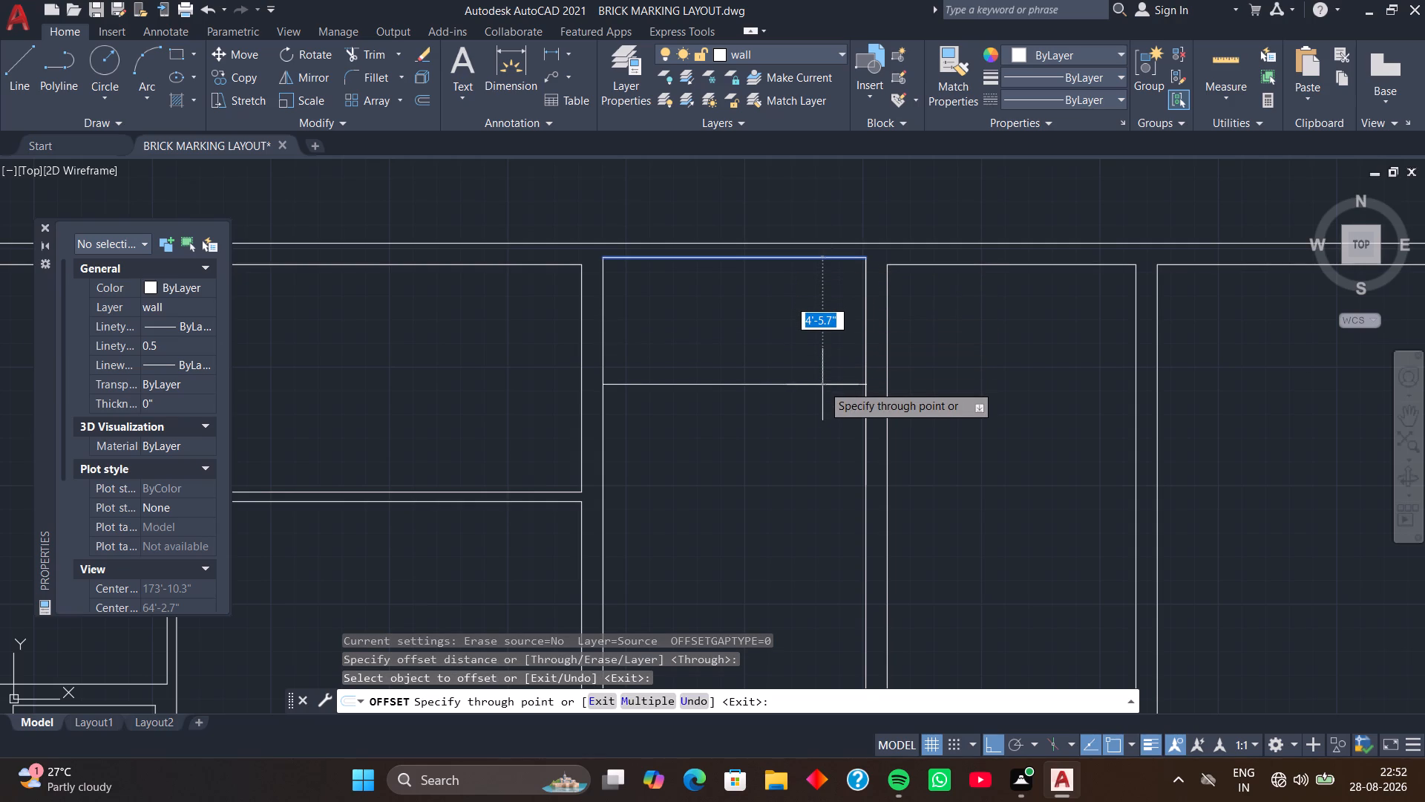
type("8'")
key("Return")
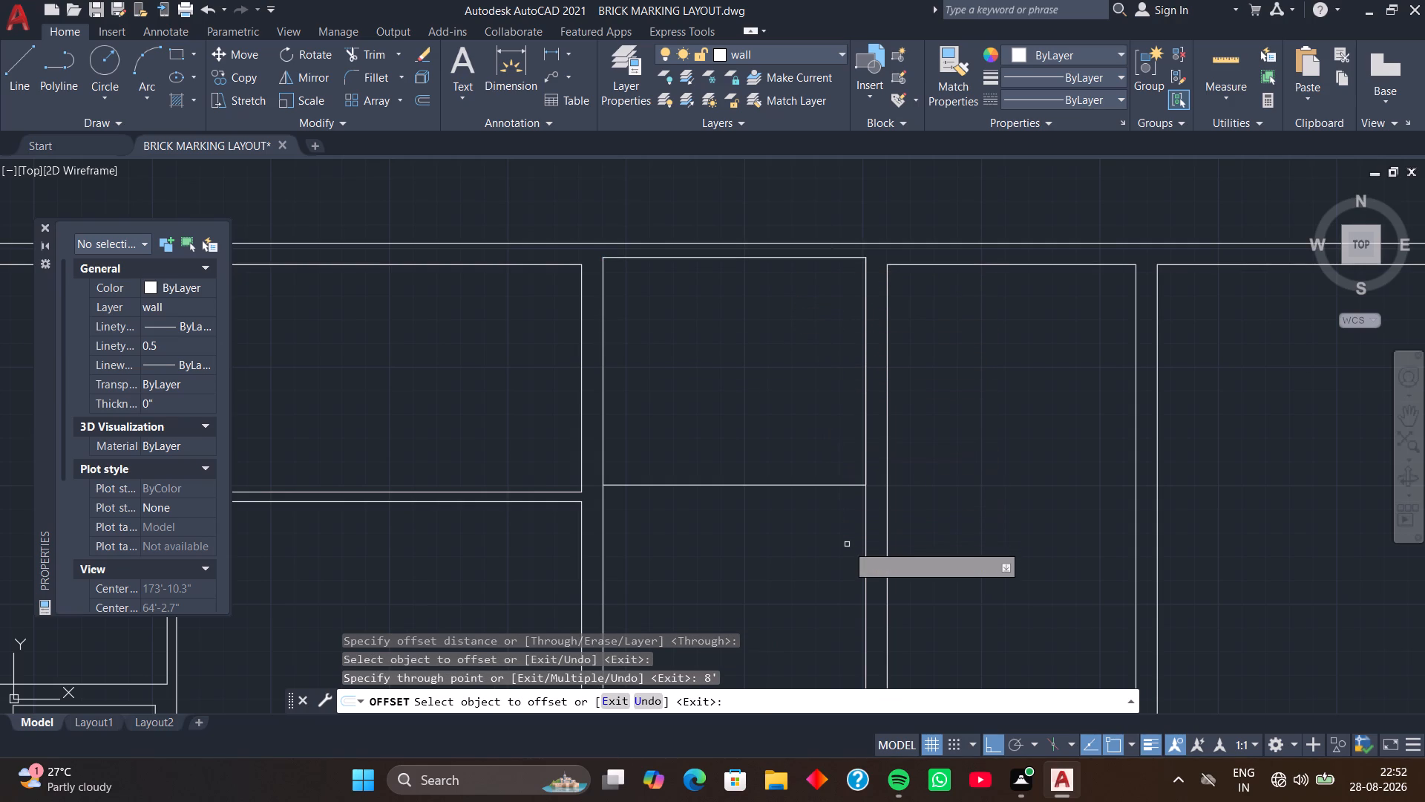
key("space")
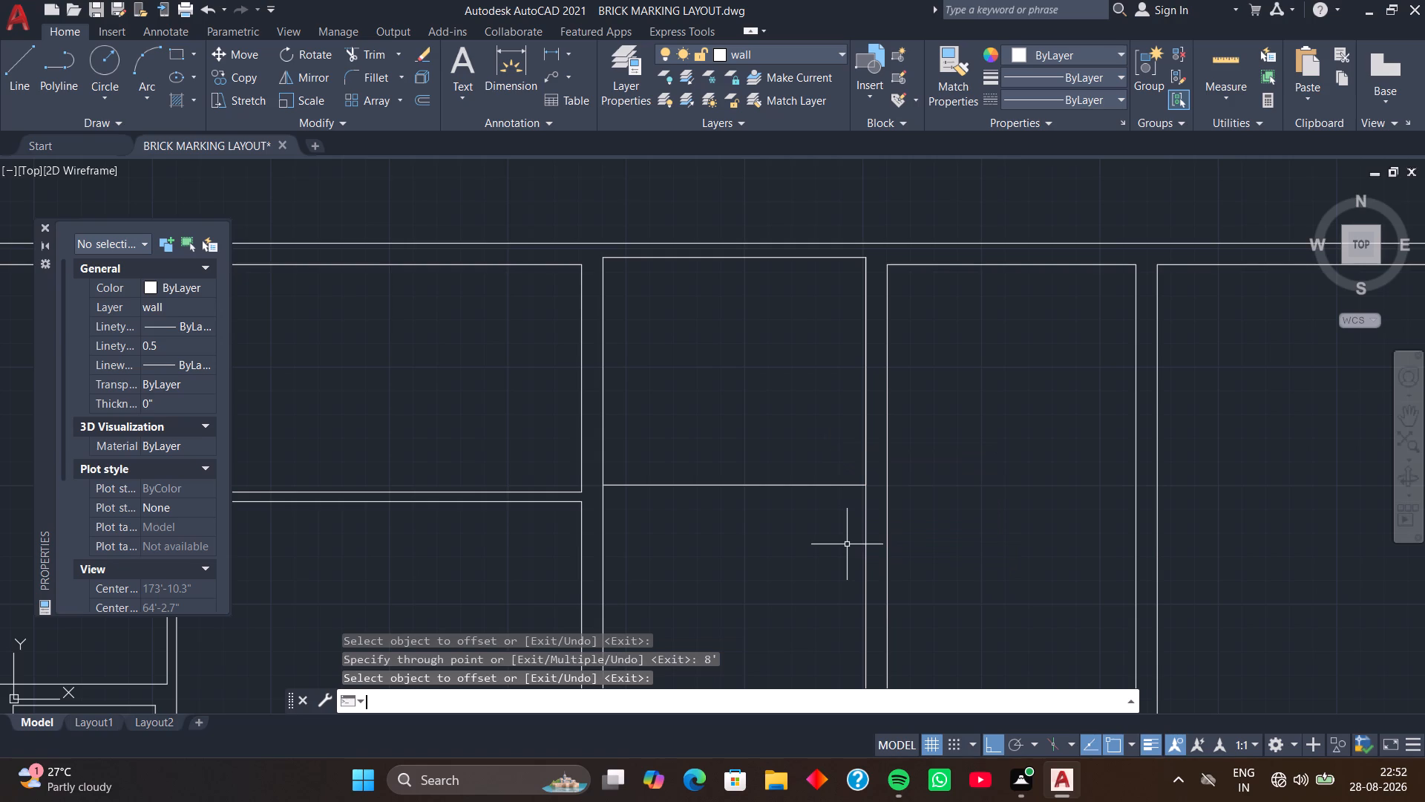
Extend the new horizontal line eastward through the neighbouring room to the far face of the new partition wall.
type("EX")
key("space")
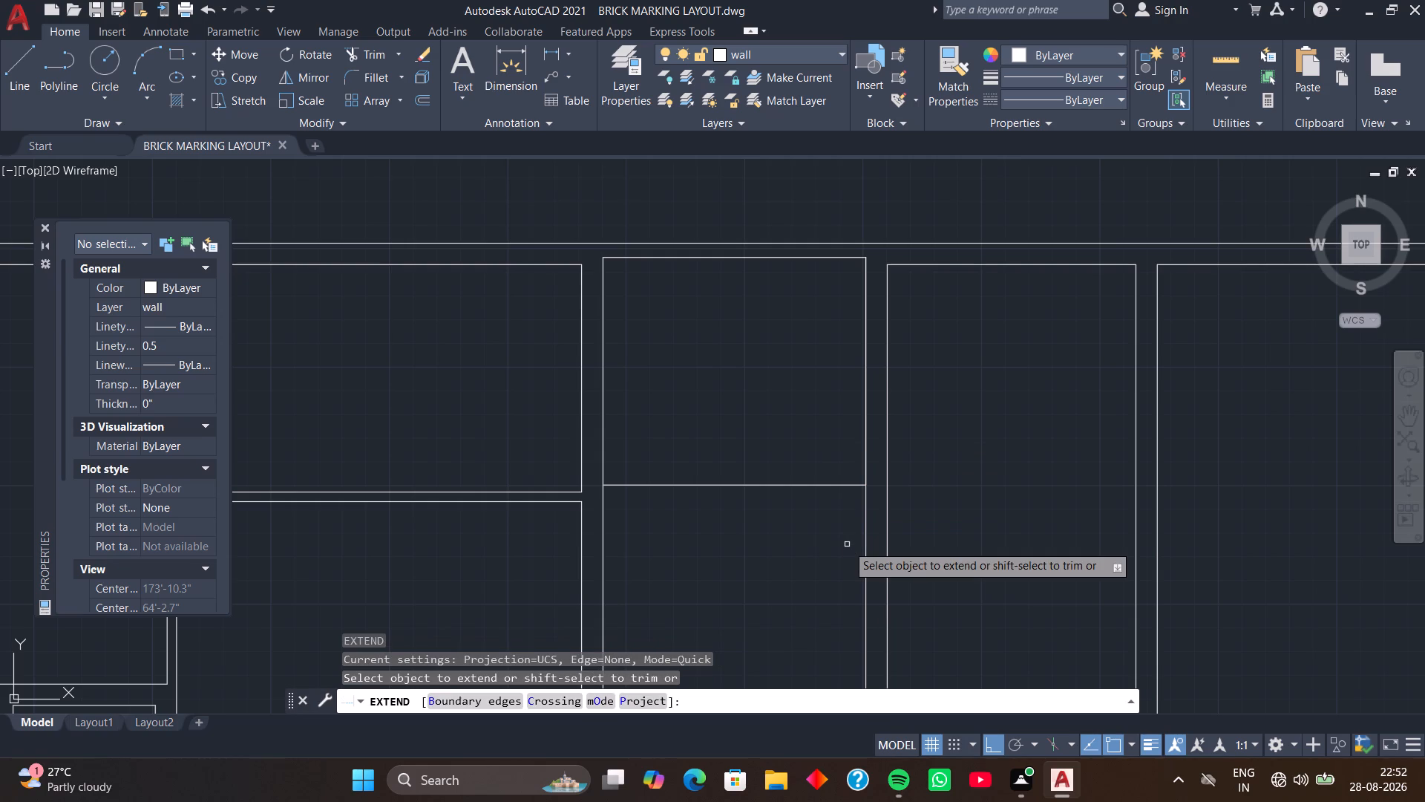
left_click(810, 486)
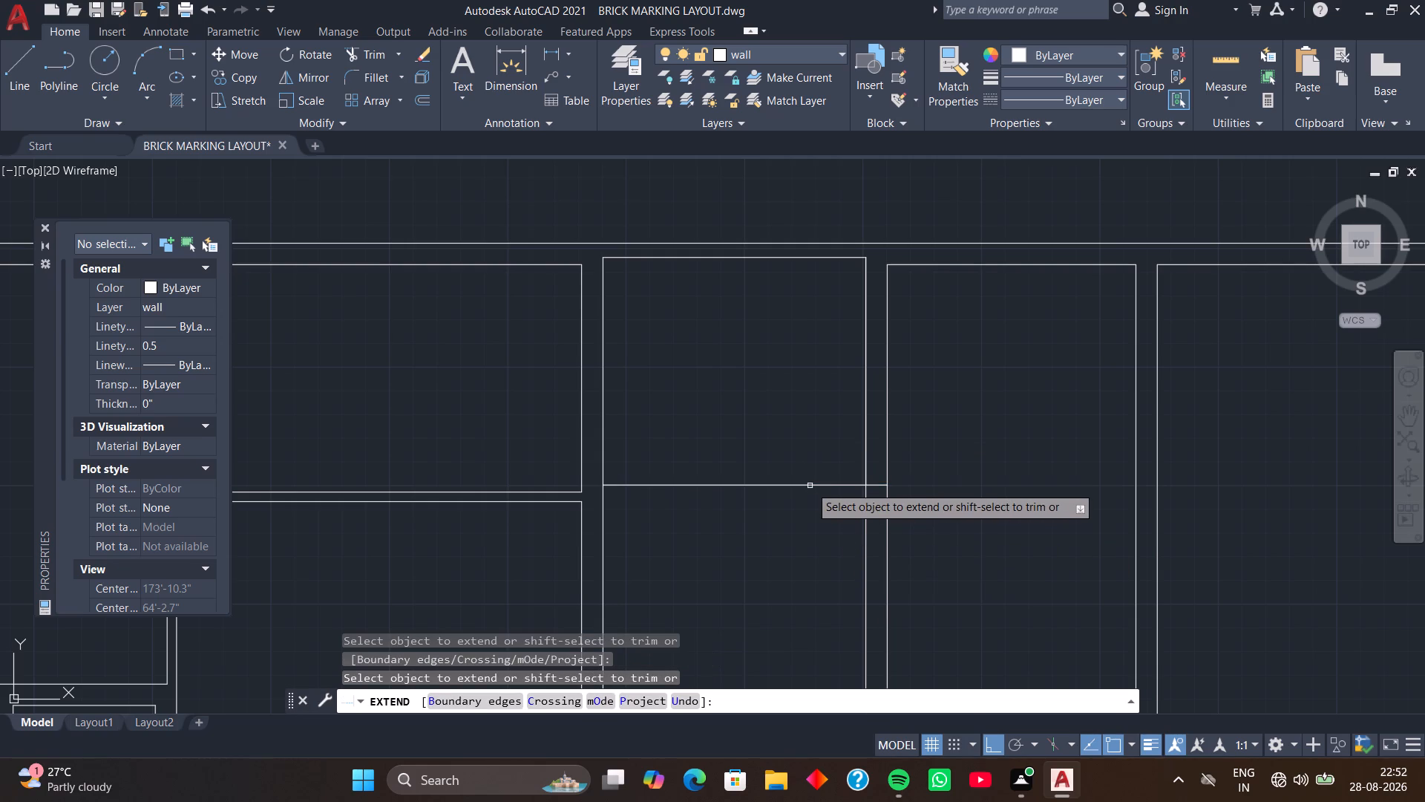
left_click(833, 486)
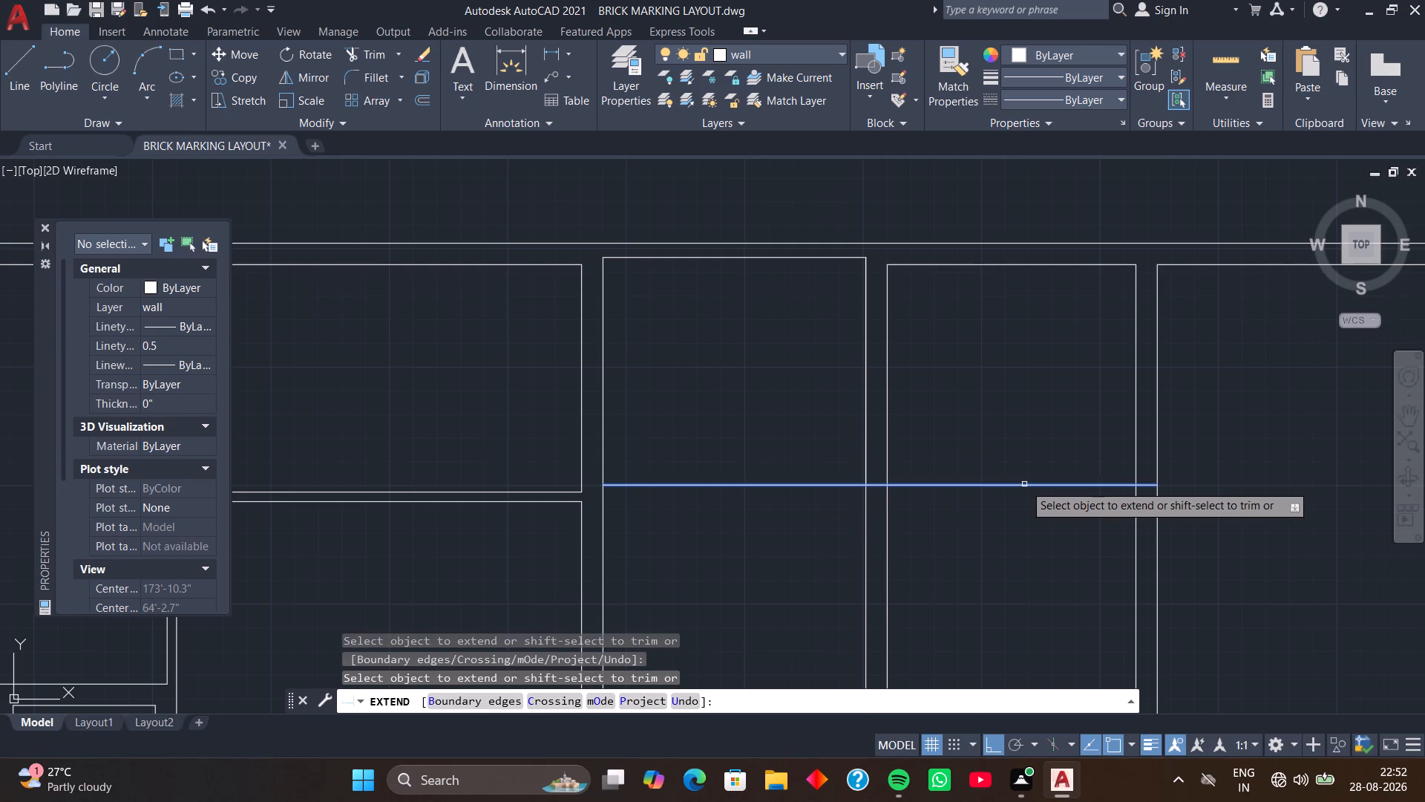
left_click(1024, 484)
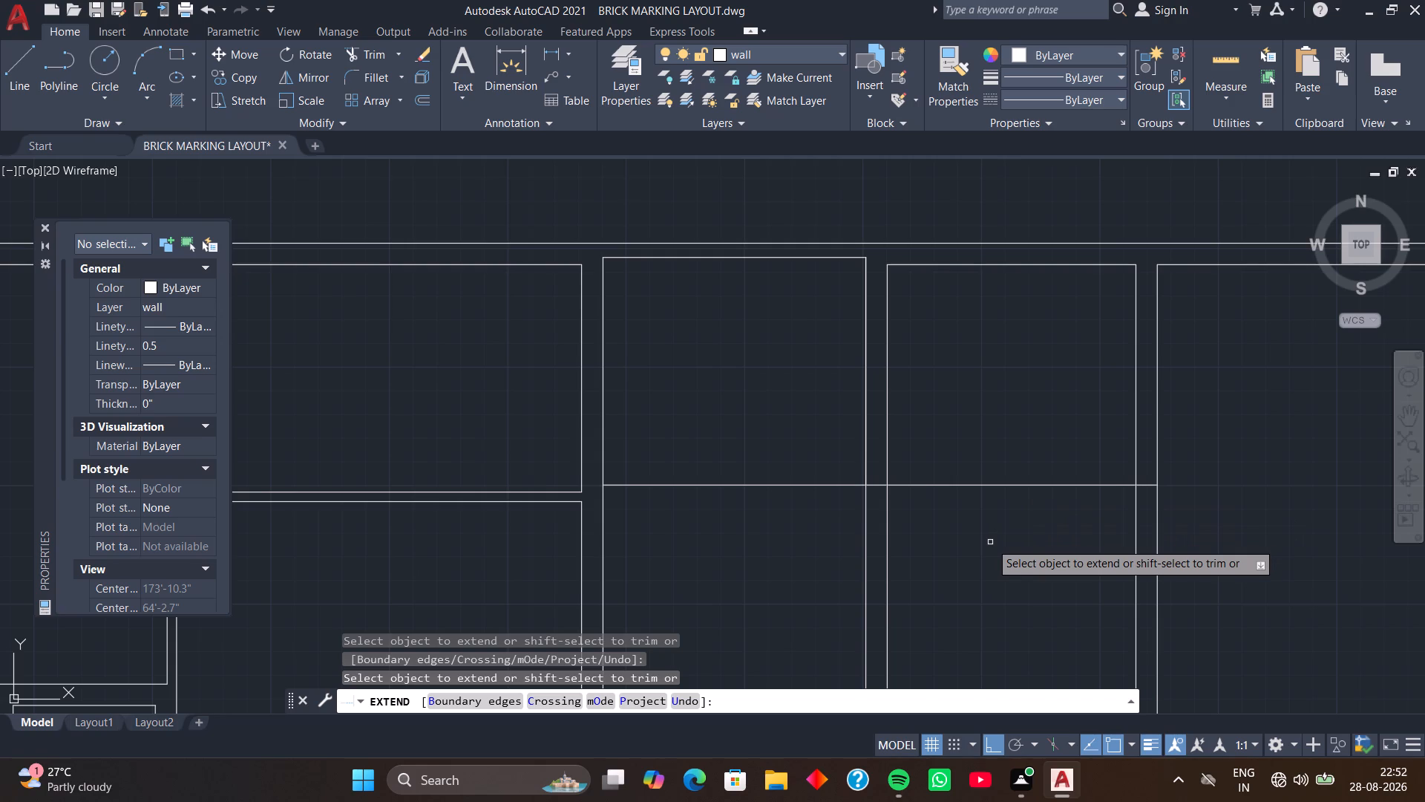
middle_click_drag(990, 542, 966, 526)
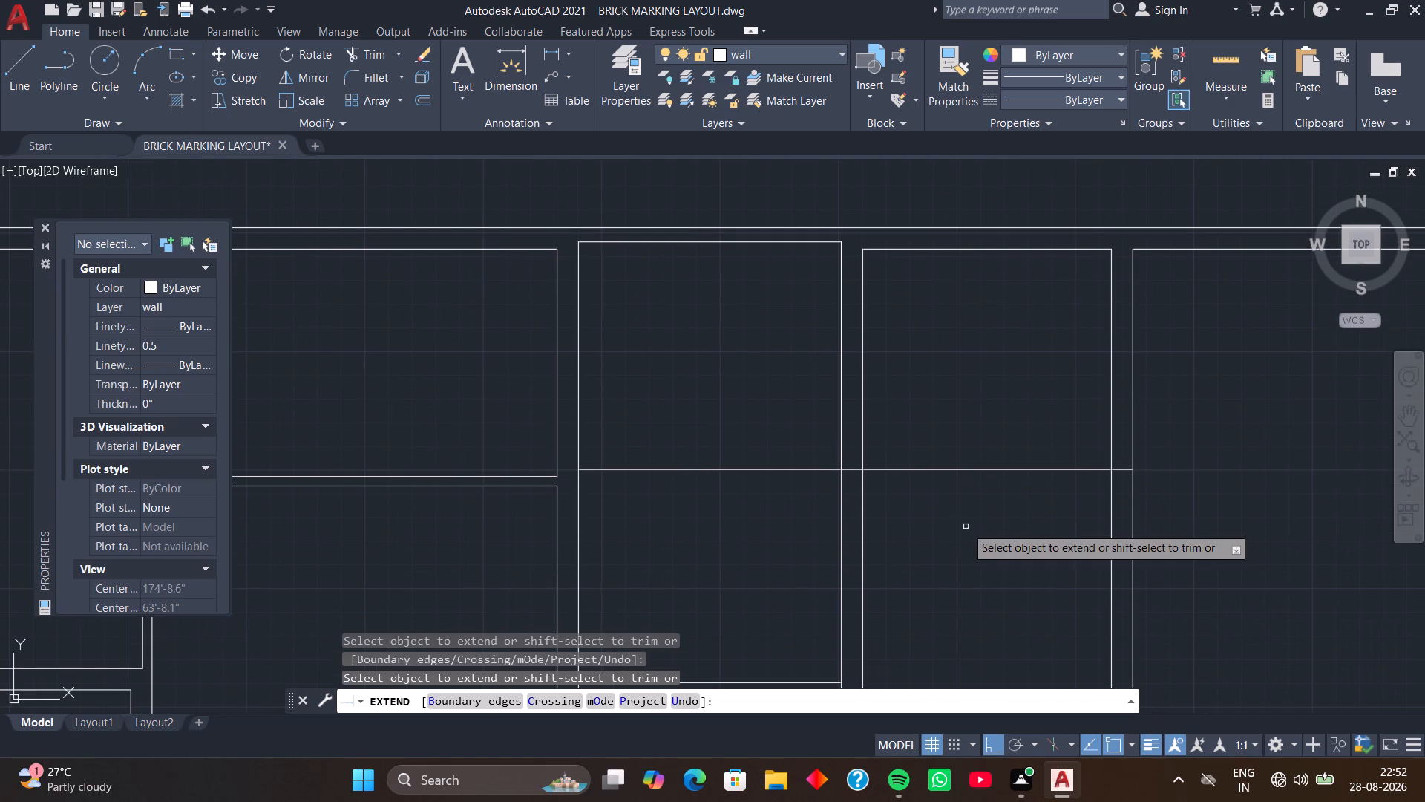
key("space")
Trim the horizontal line inside the western room and within both wall thicknesses, leaving it only across the new room.
type("TR")
key("space")
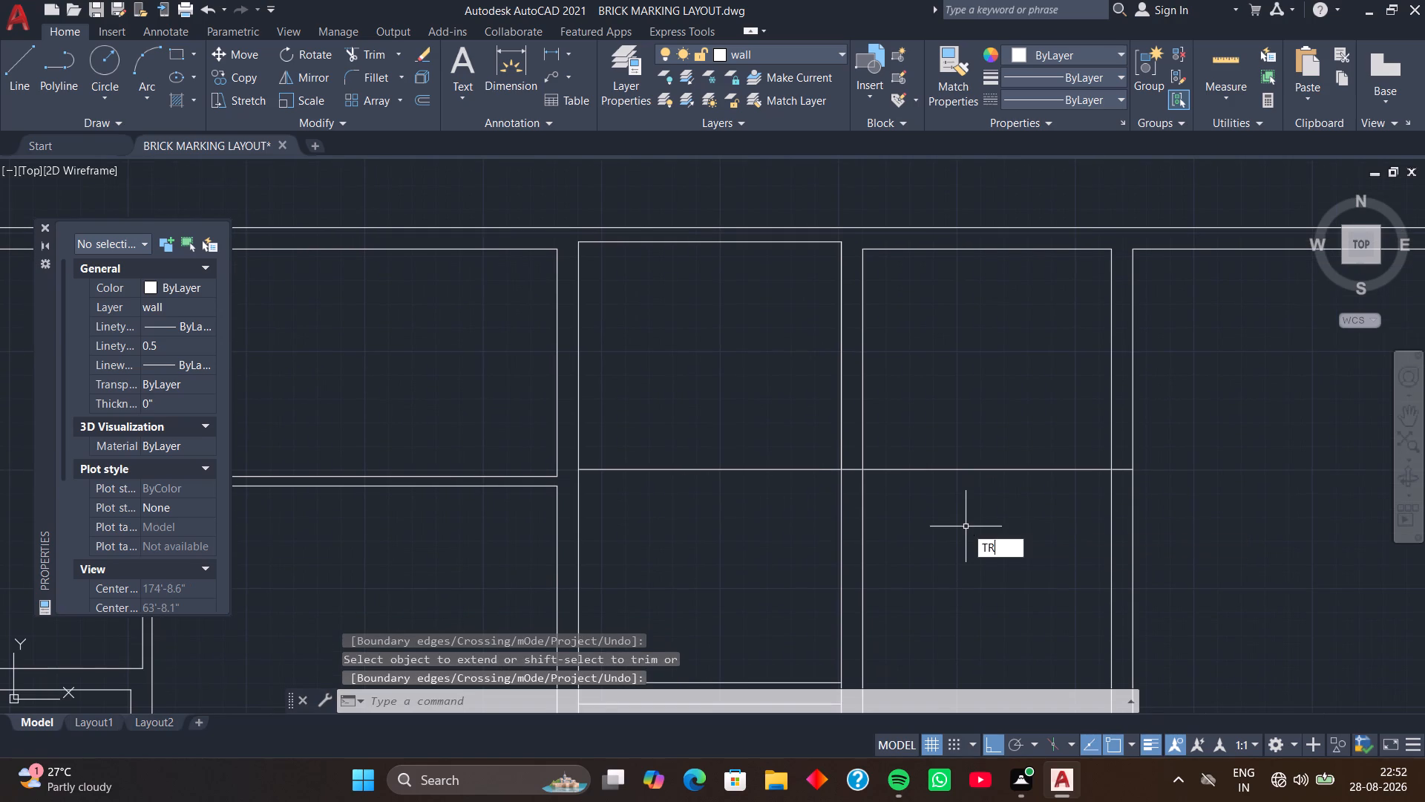
left_click(759, 469)
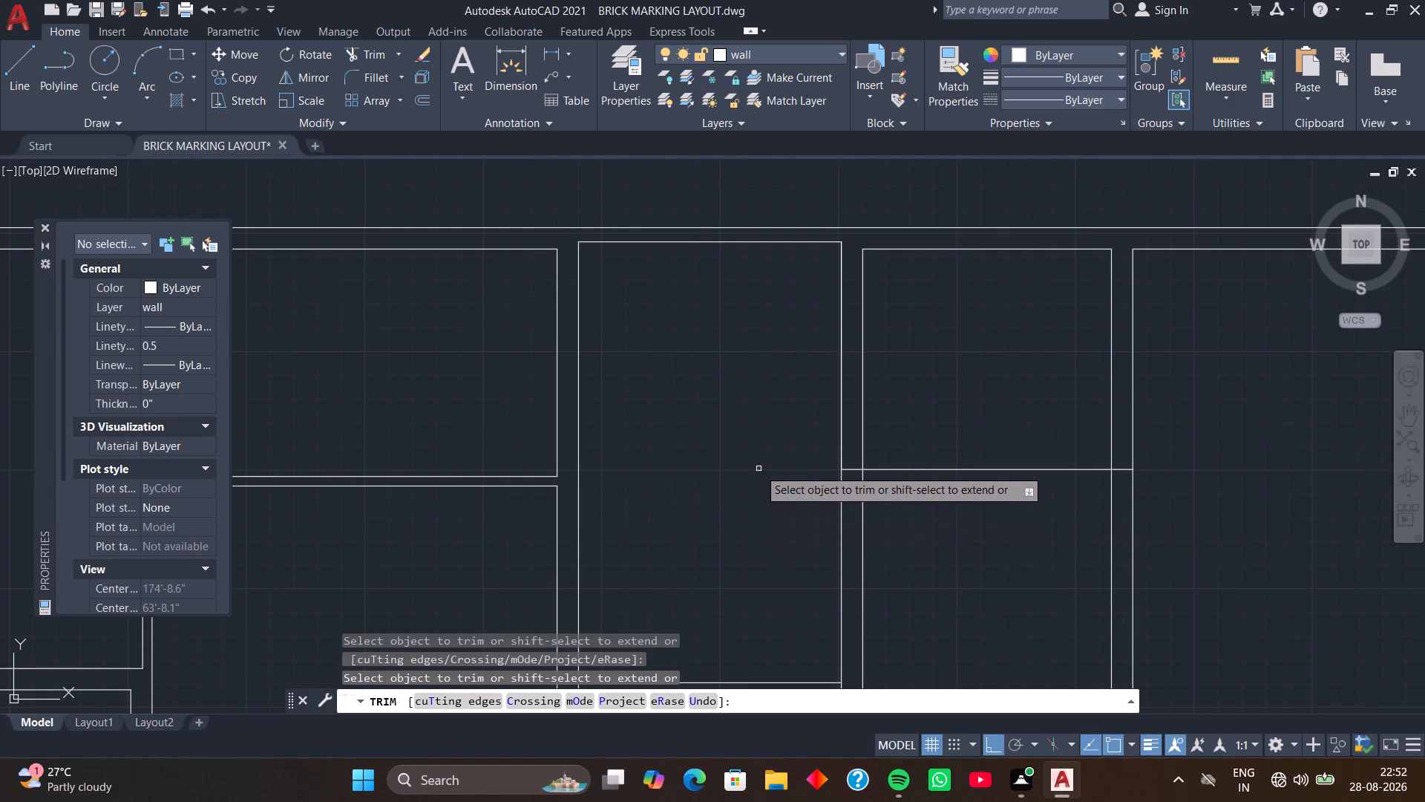
left_click(848, 471)
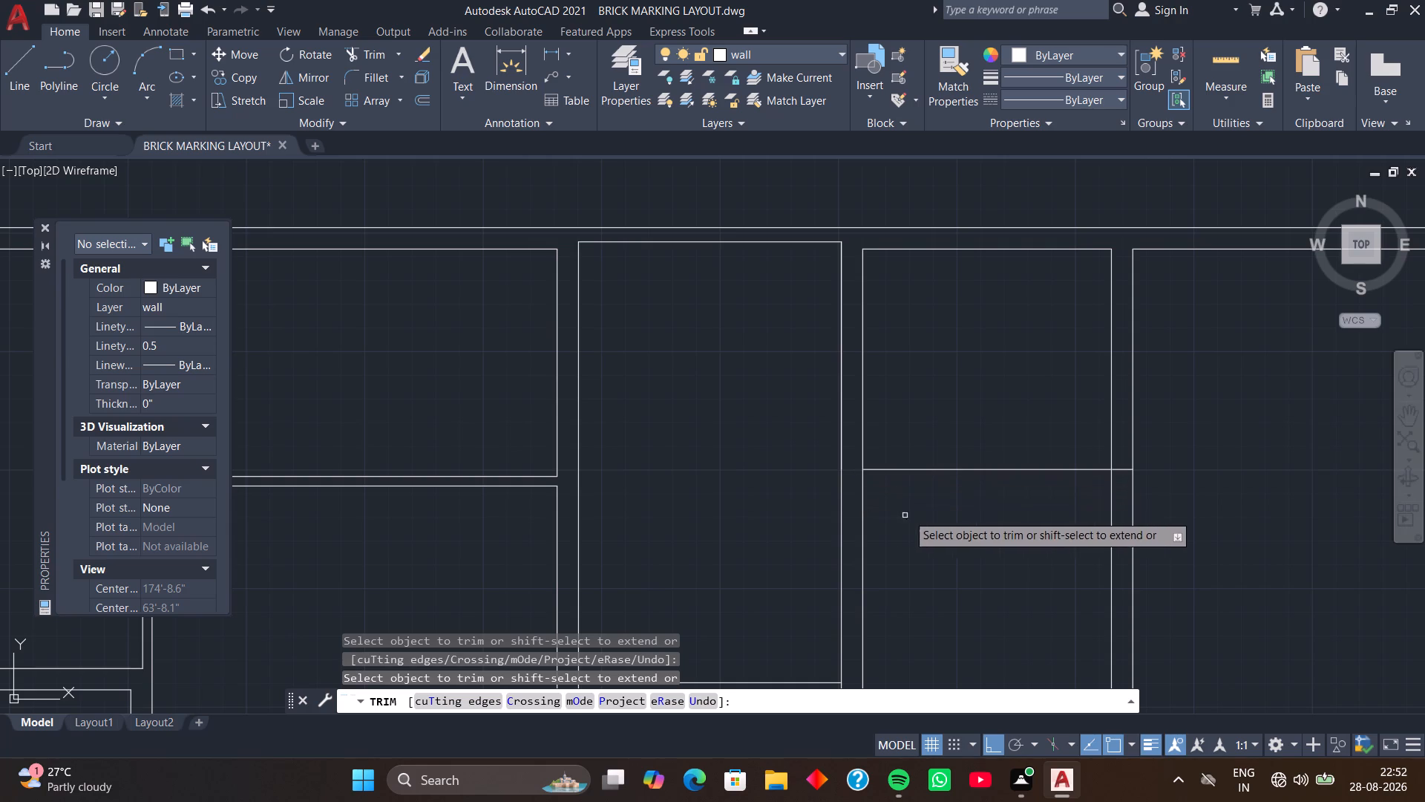
left_click(1126, 470)
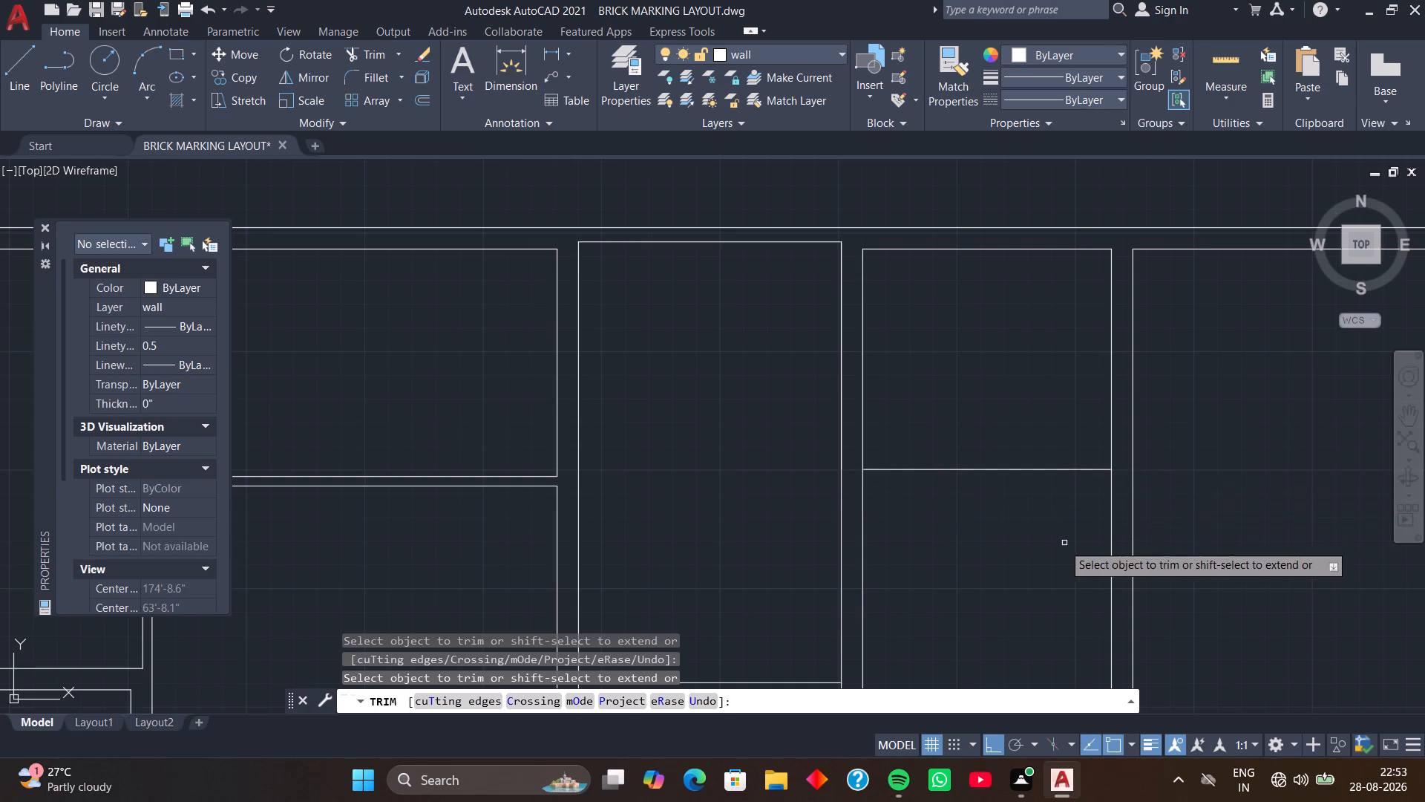
Offset the new room's bottom line 9" downward to form the second face of its south wall.
key("space")
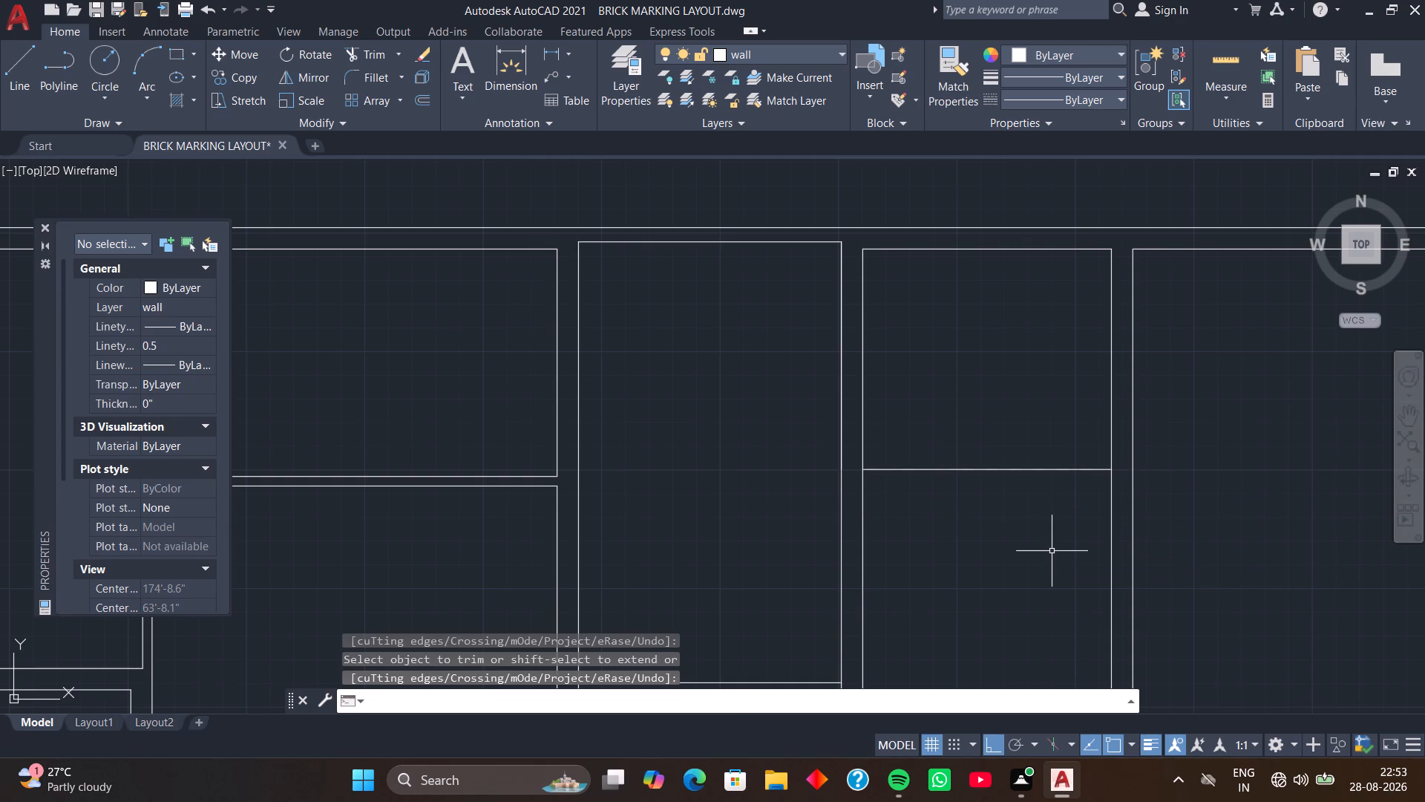
type("O")
key("space")
key("space")
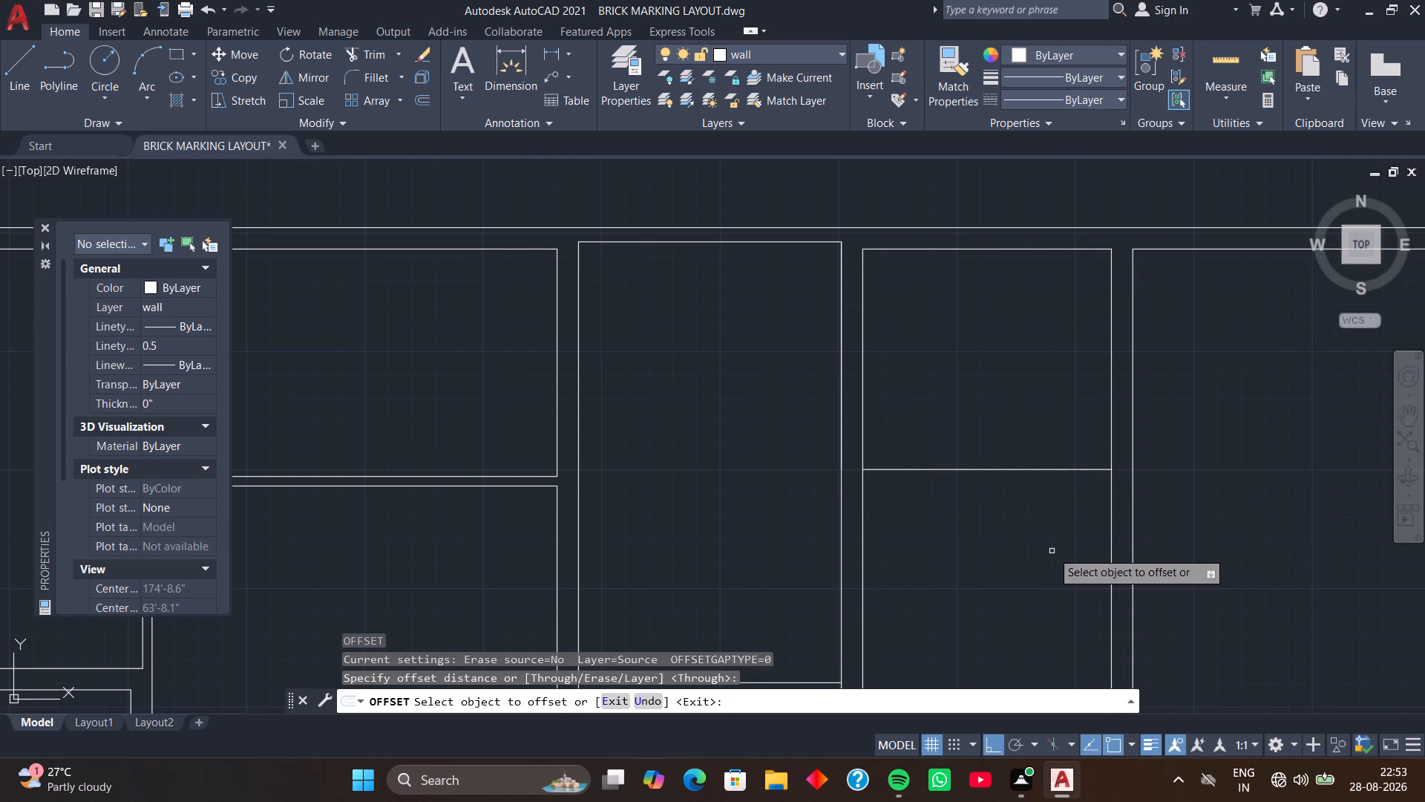
left_click(1029, 469)
key("9")
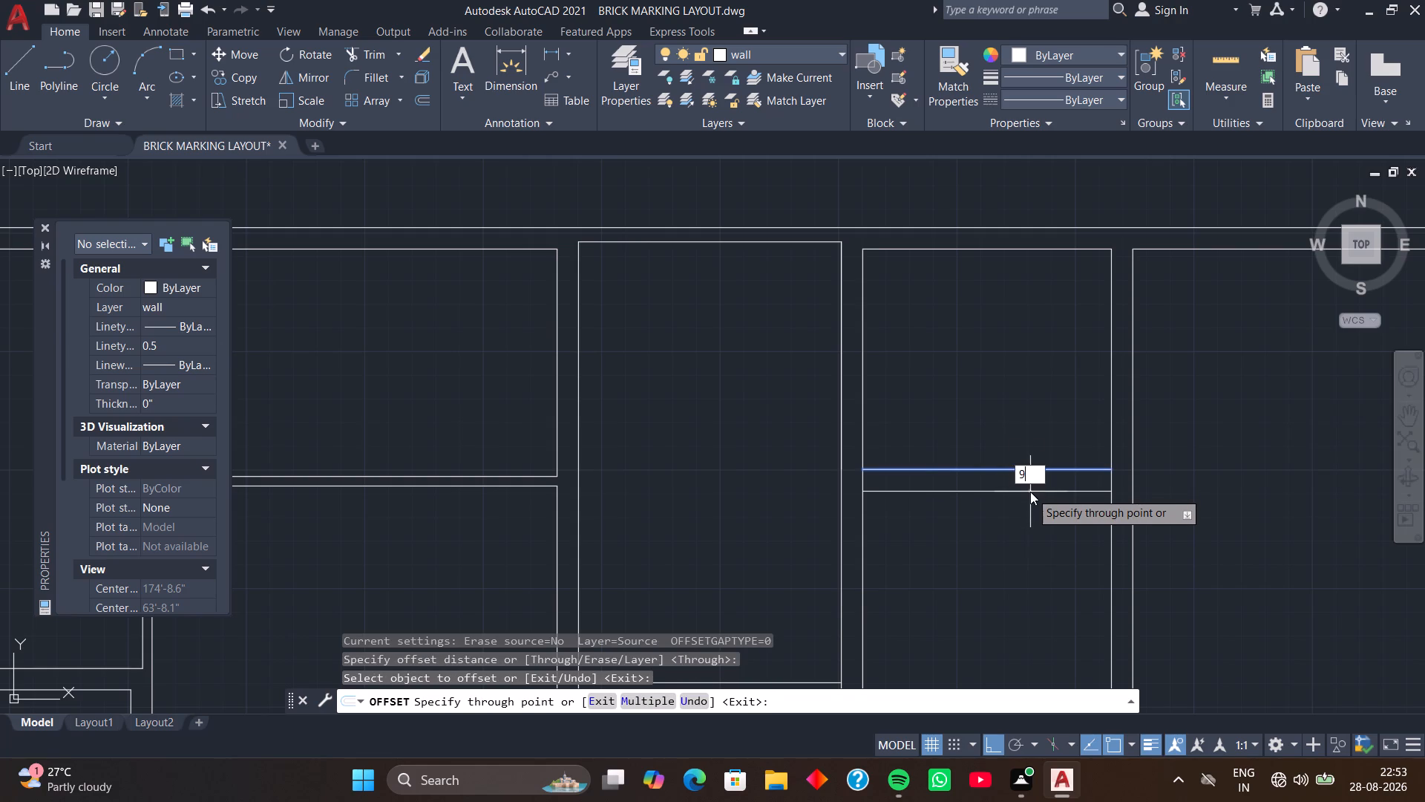
key("Return")
middle_click_drag(1015, 594, 997, 575)
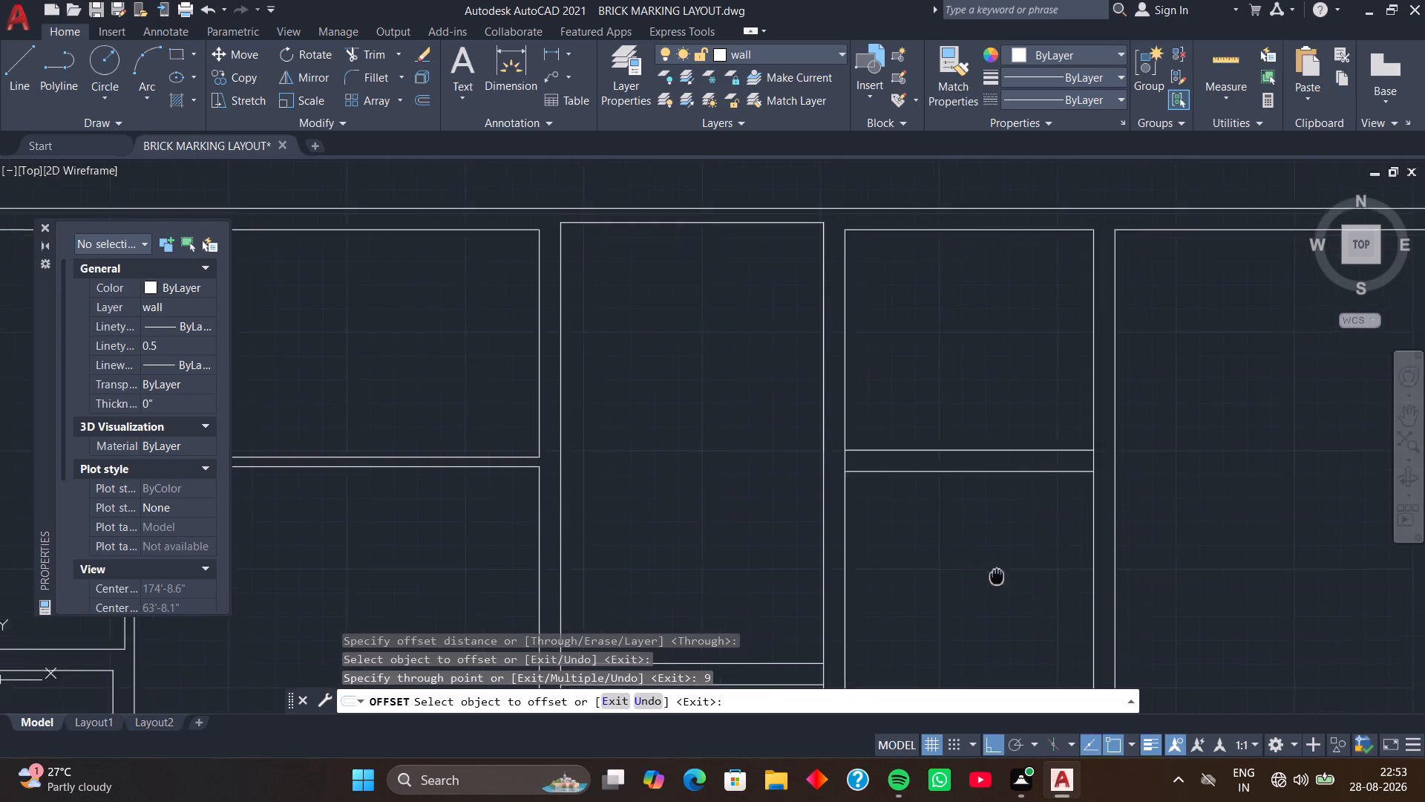
middle_click_drag(997, 575, 974, 521)
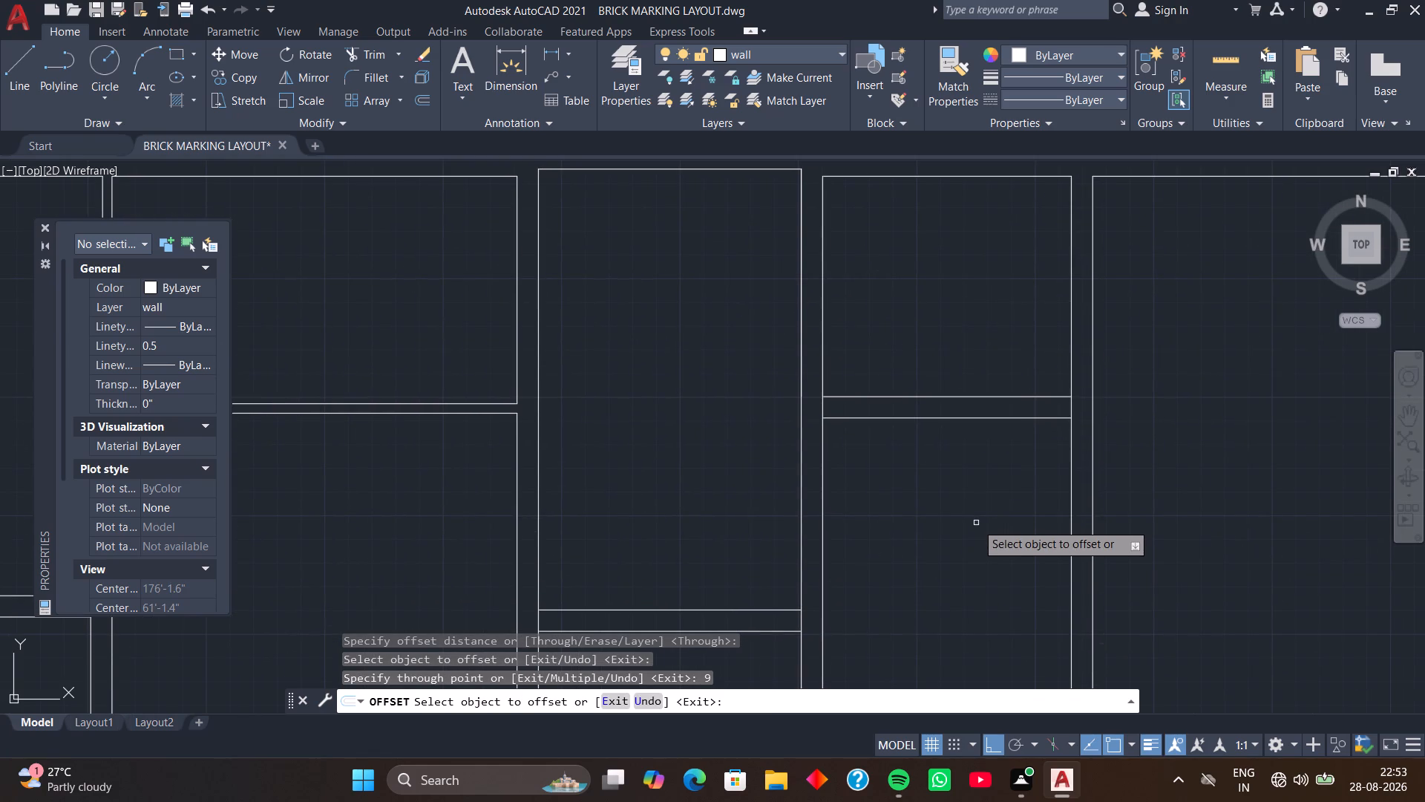
middle_click_drag(977, 537, 934, 506)
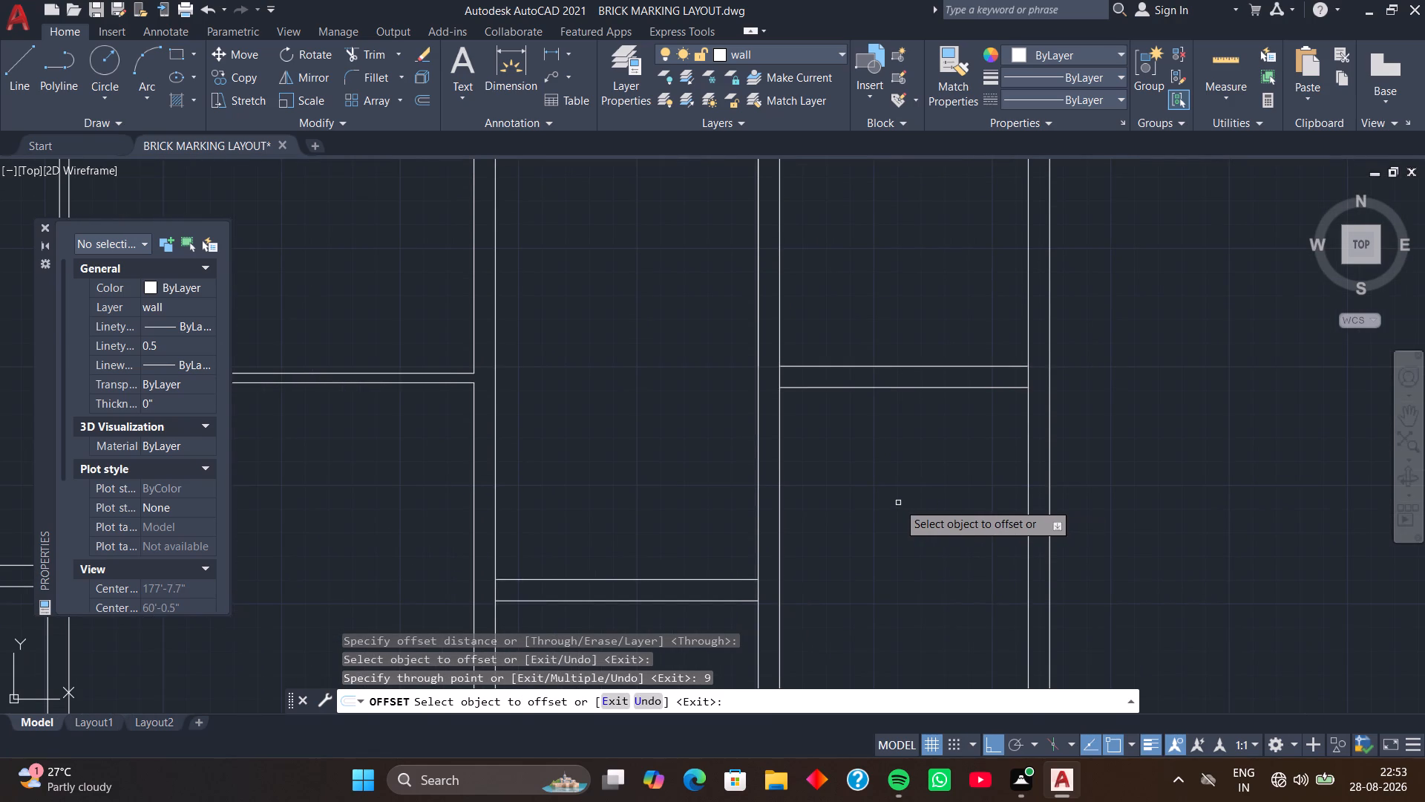
key("space")
Fillet the new room's outer bottom line with the far faces of its west and east partition walls.
type("F")
key("space")
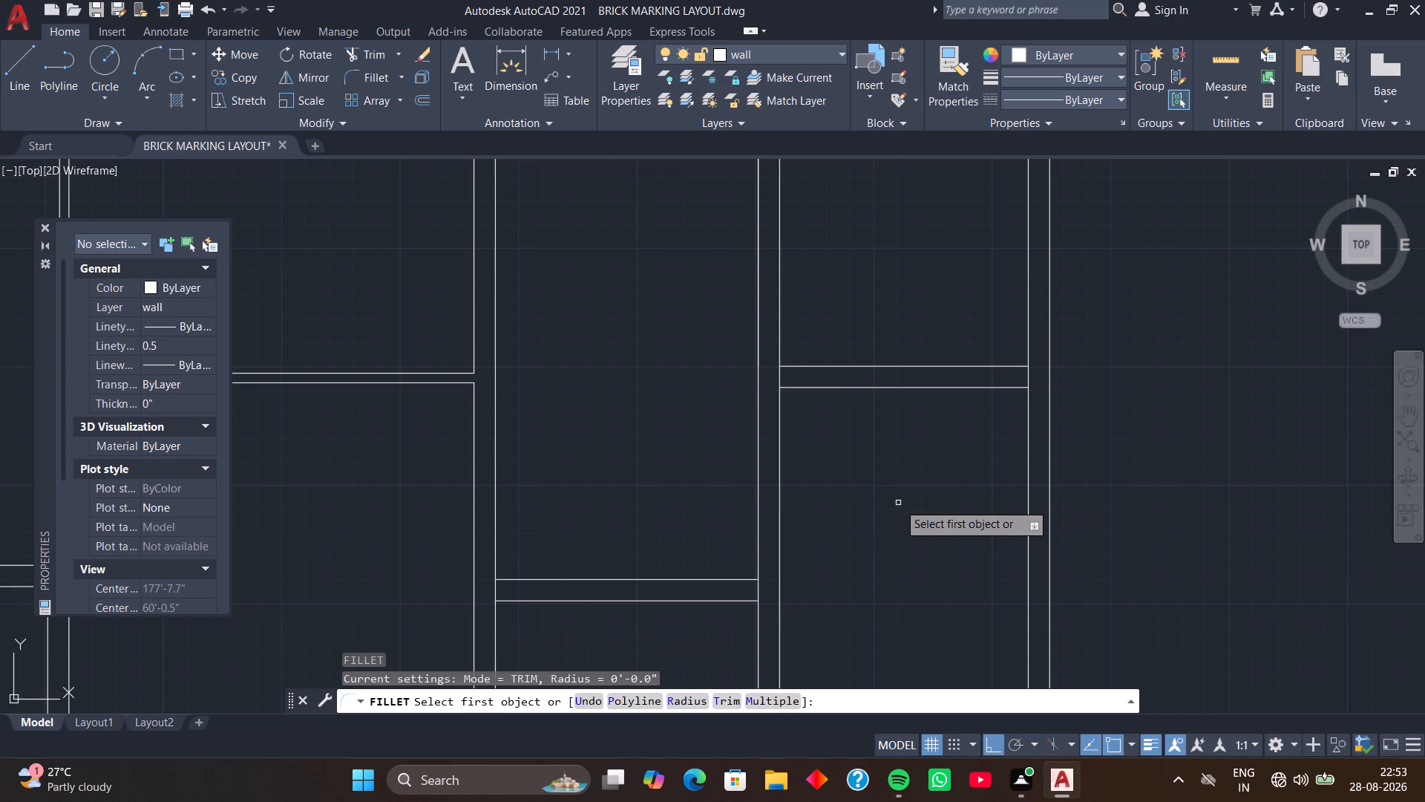
left_click(809, 385)
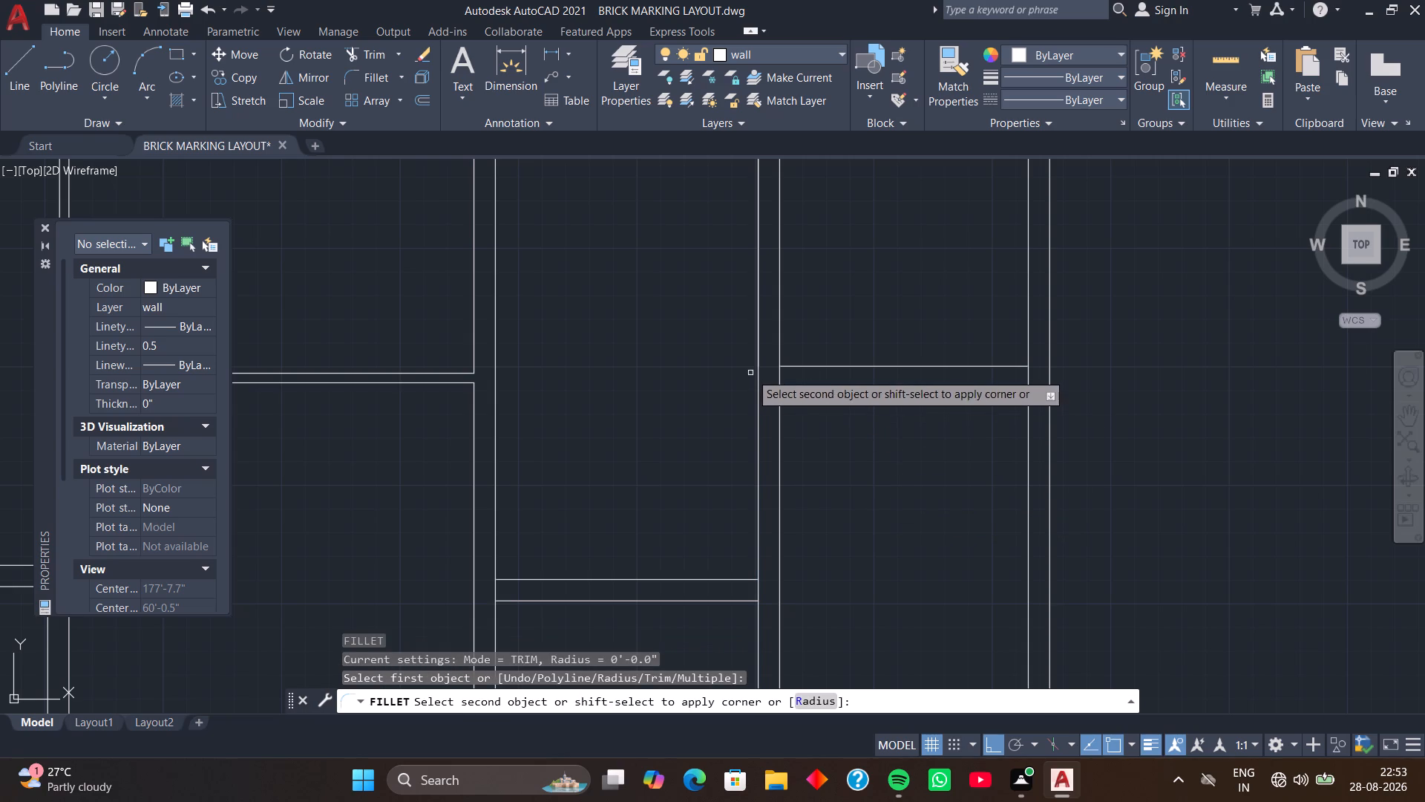
left_click(758, 366)
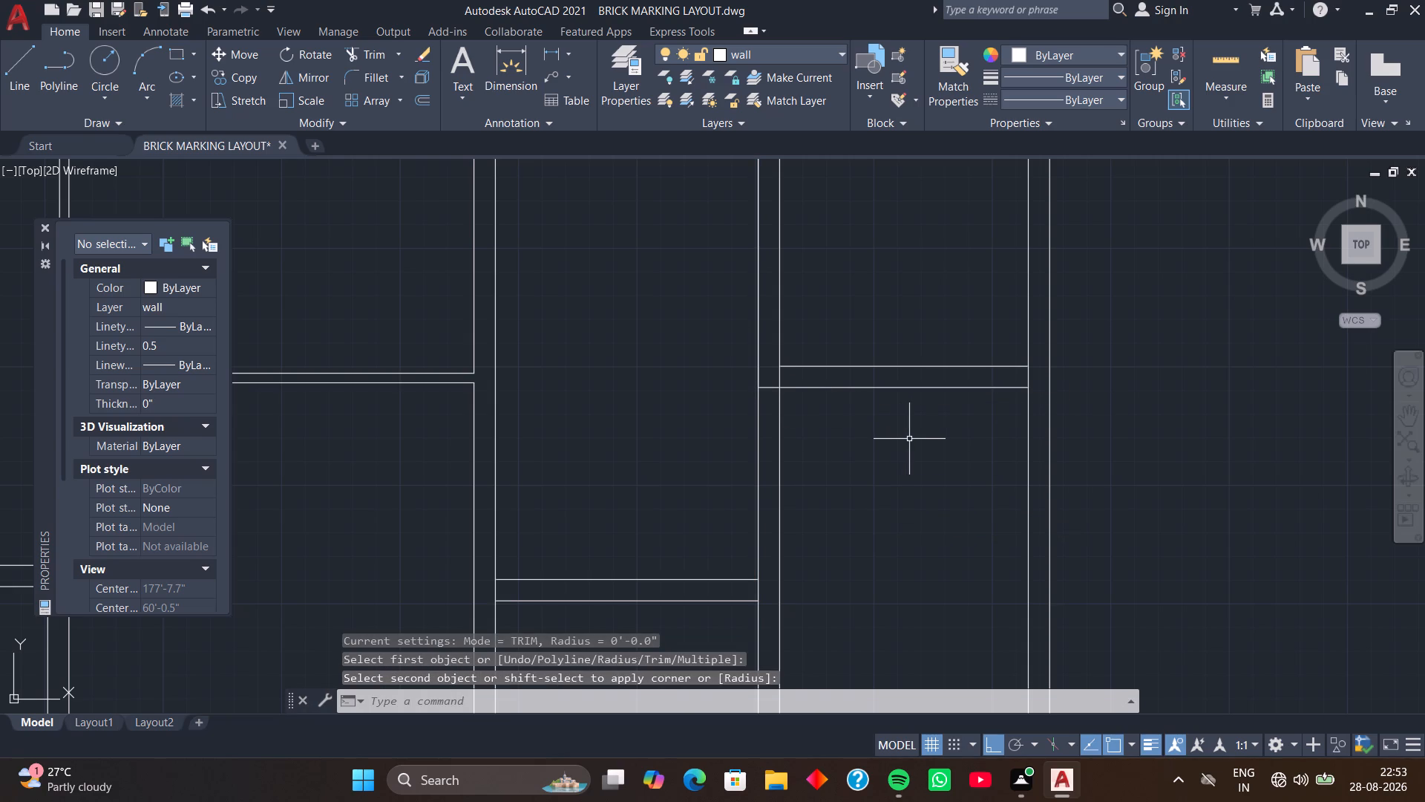
key("space")
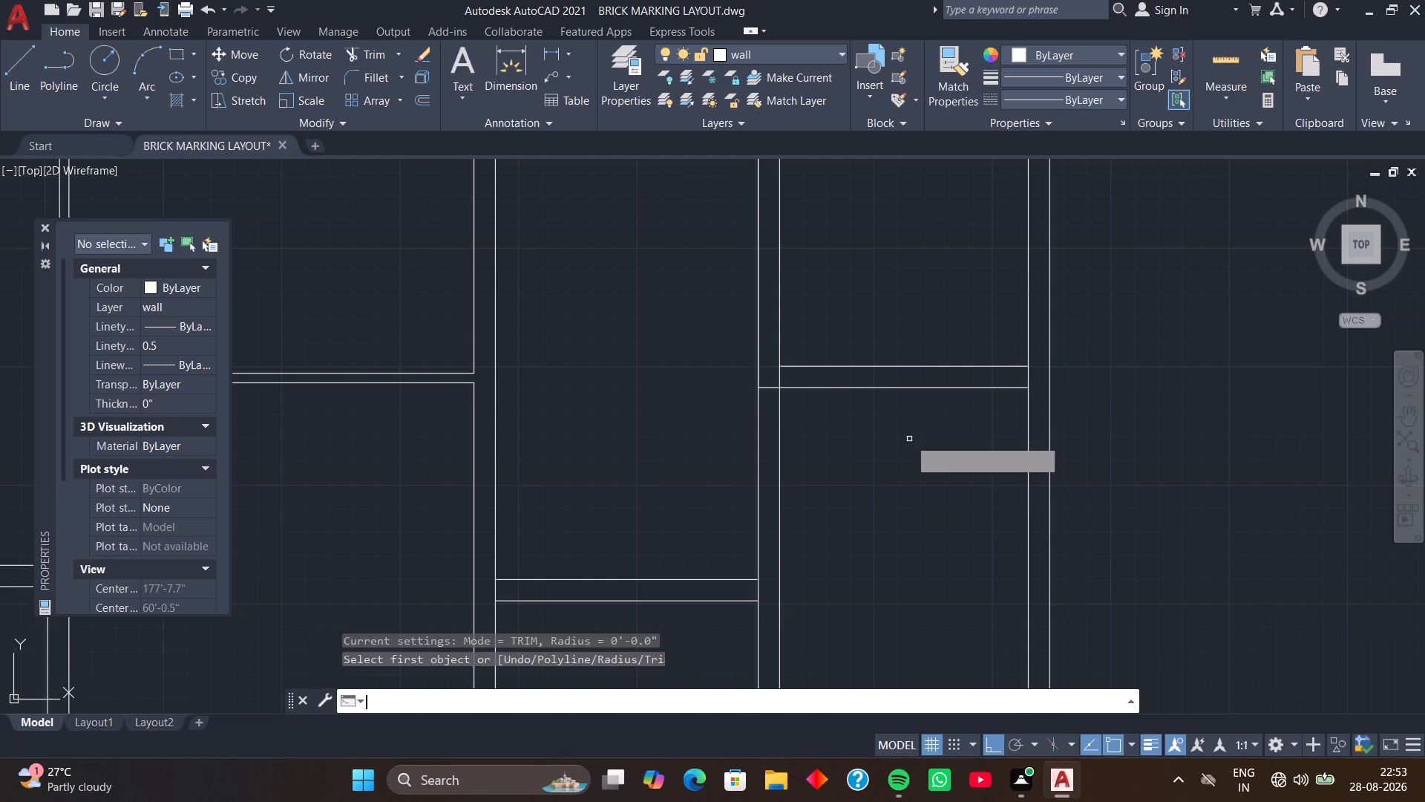
left_click(957, 386)
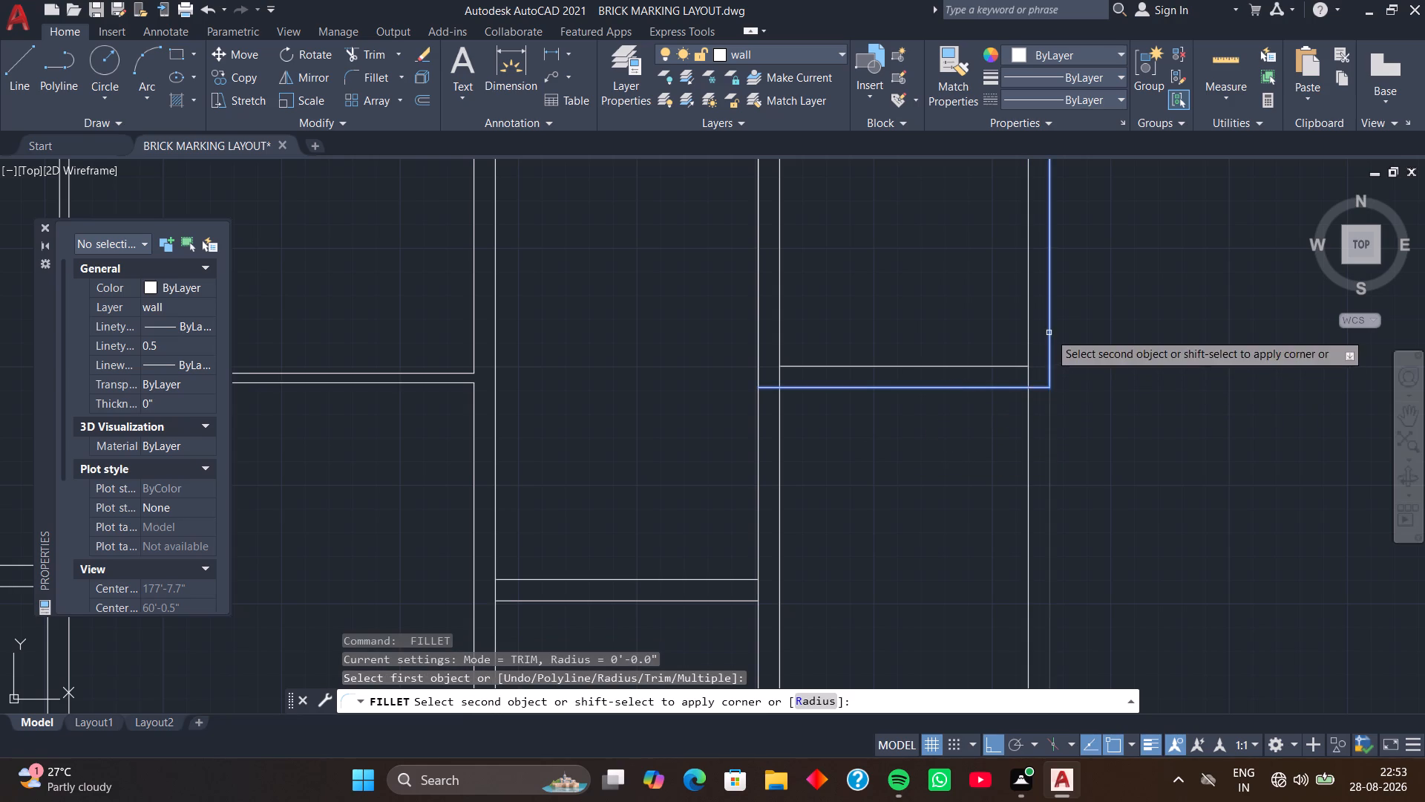
left_click(1049, 333)
scroll(978, 497, "down", 1)
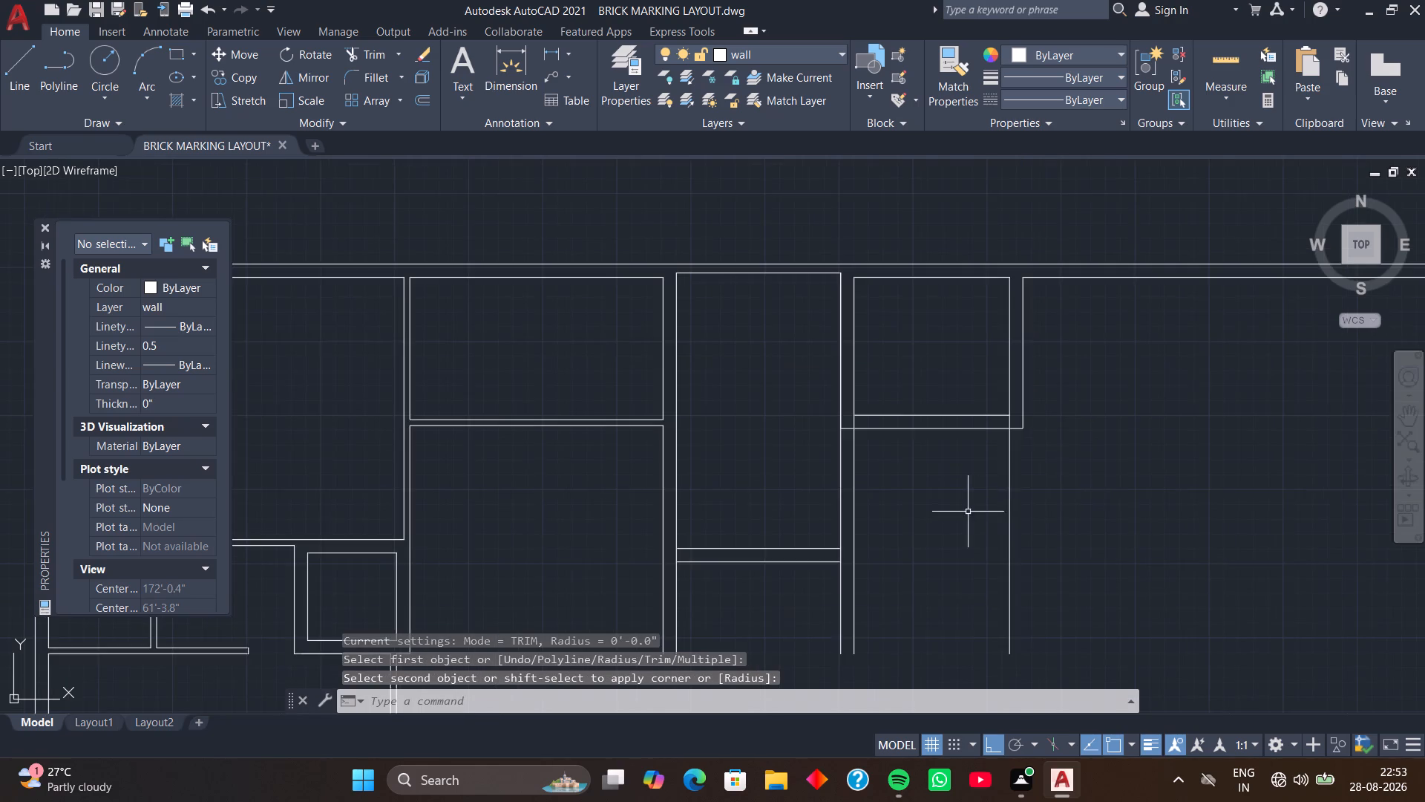
middle_click_drag(966, 512, 925, 440)
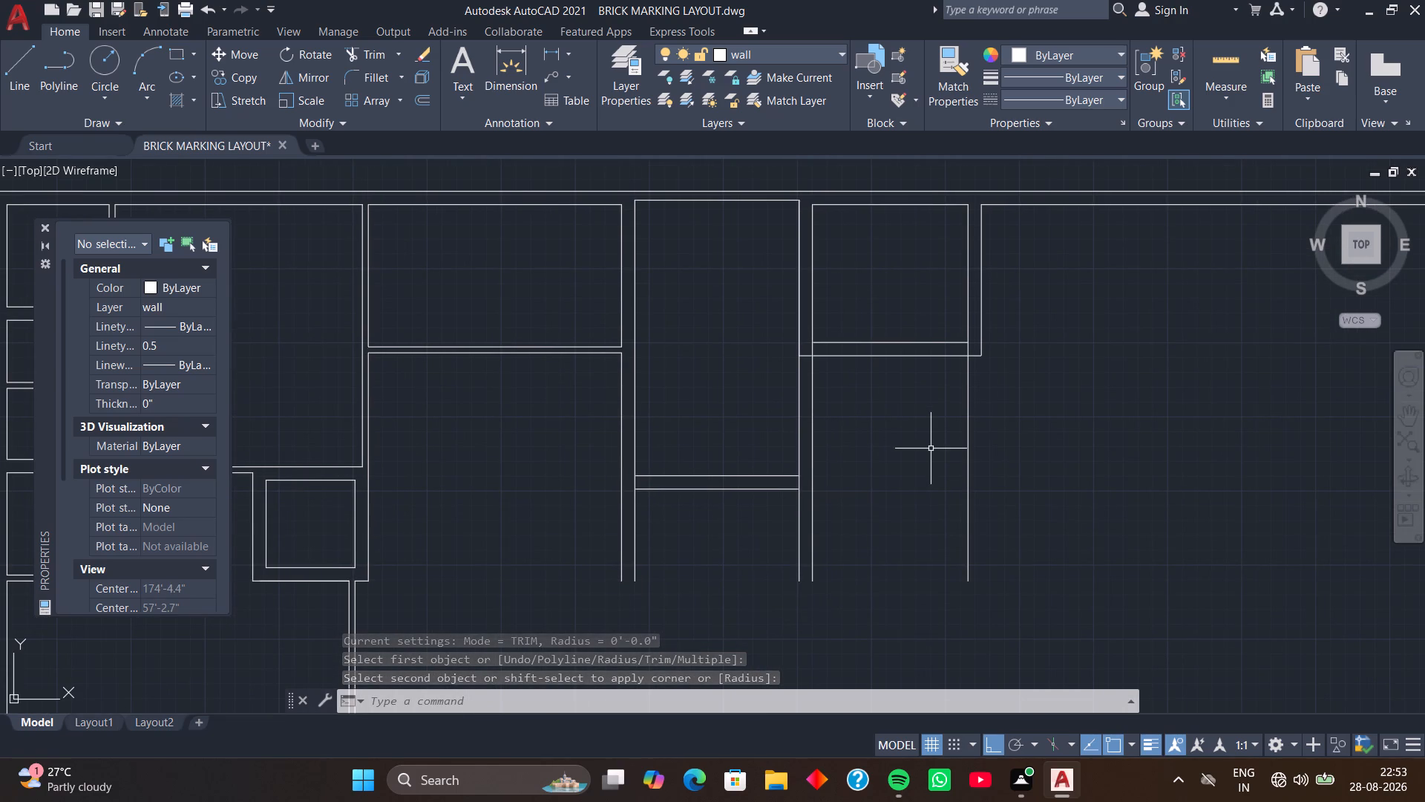
key("space")
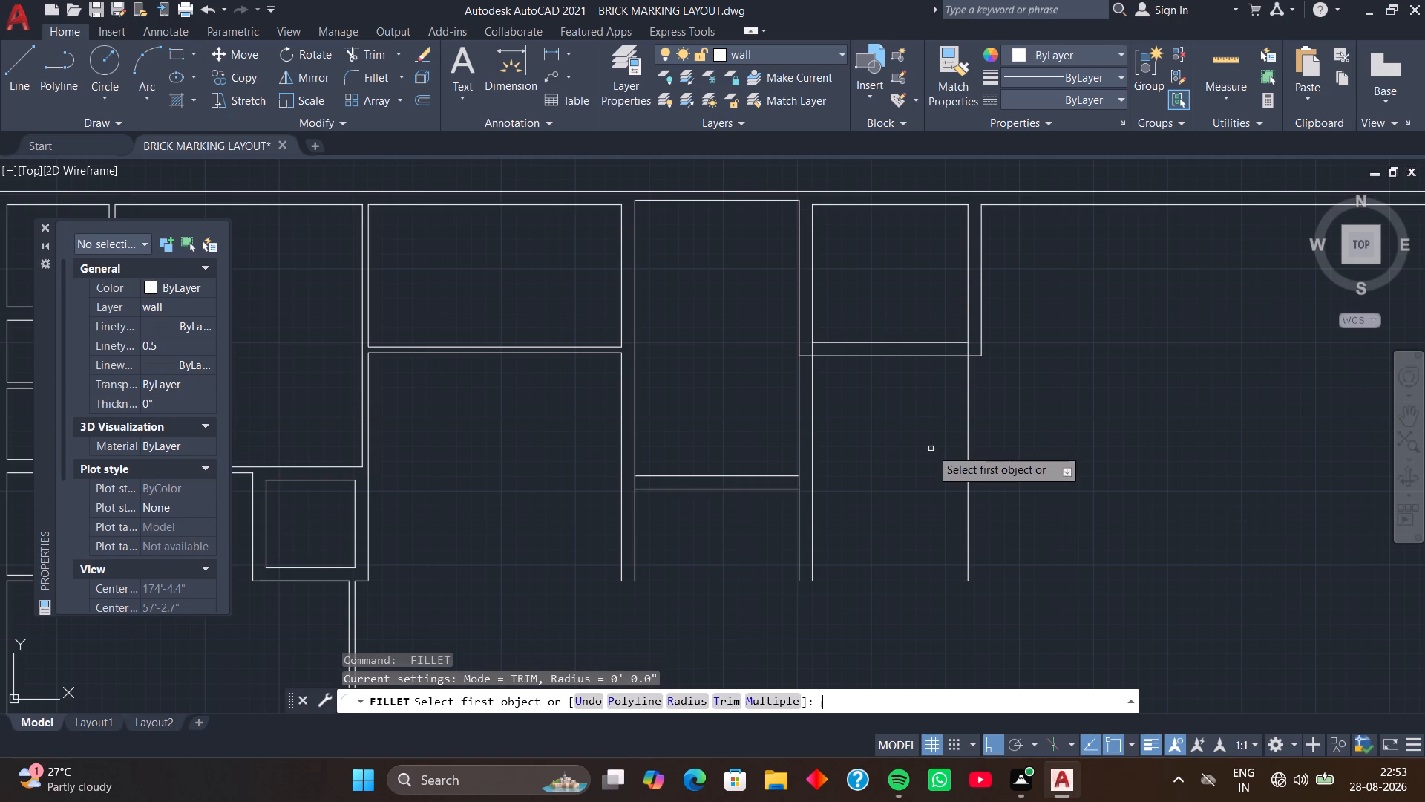
key("space")
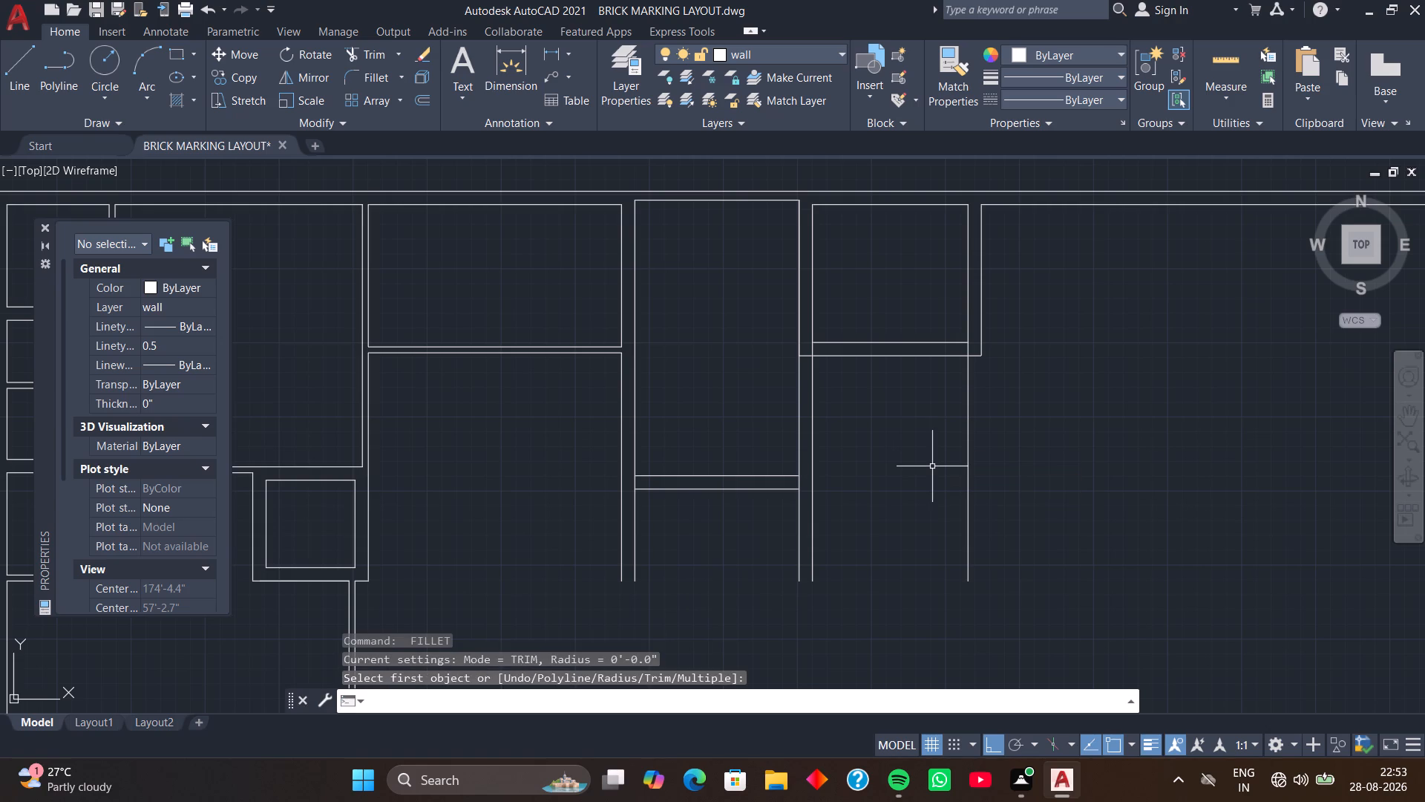
Trim the east partition's inner line below the new room and the line pieces within the south-west wall junction.
type("TR")
key("space")
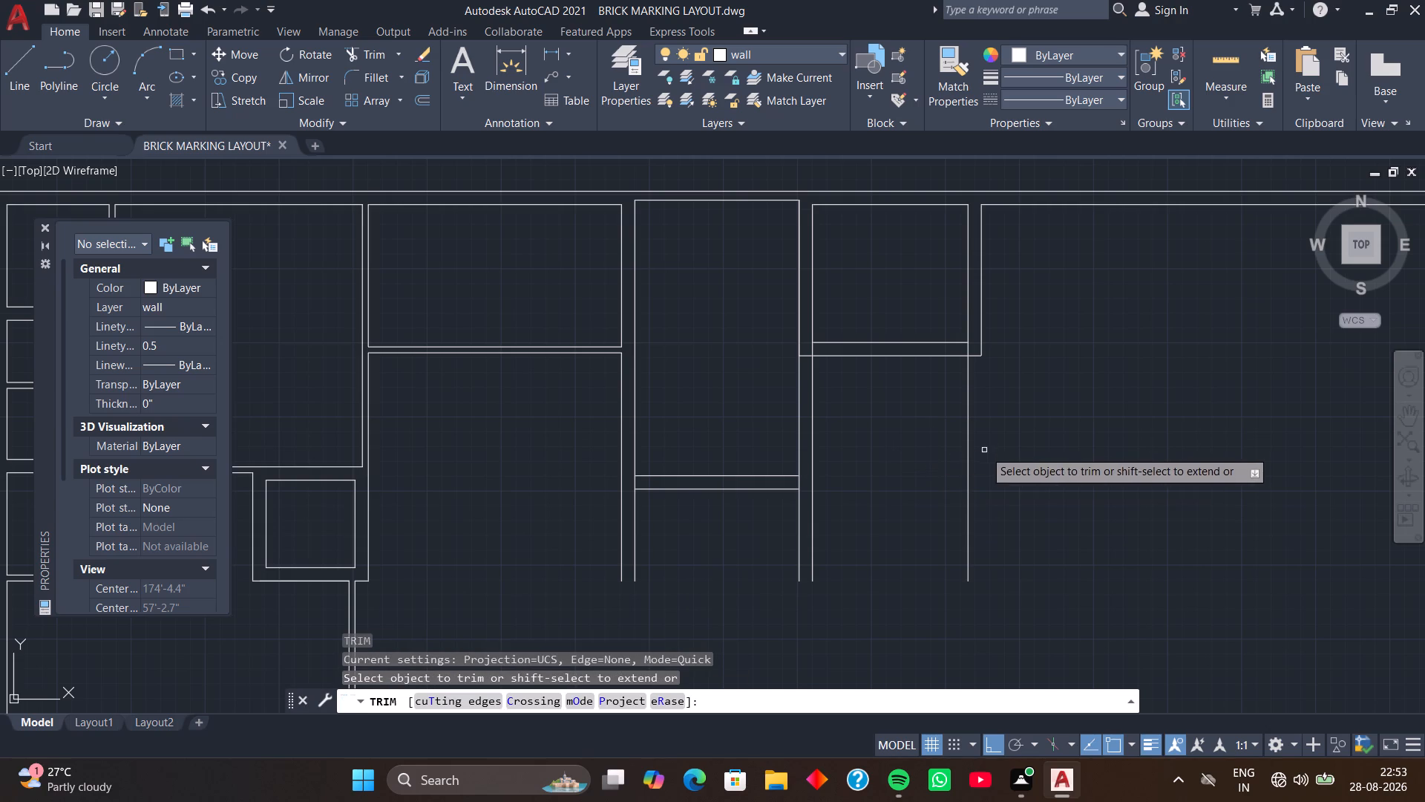
left_click(969, 448)
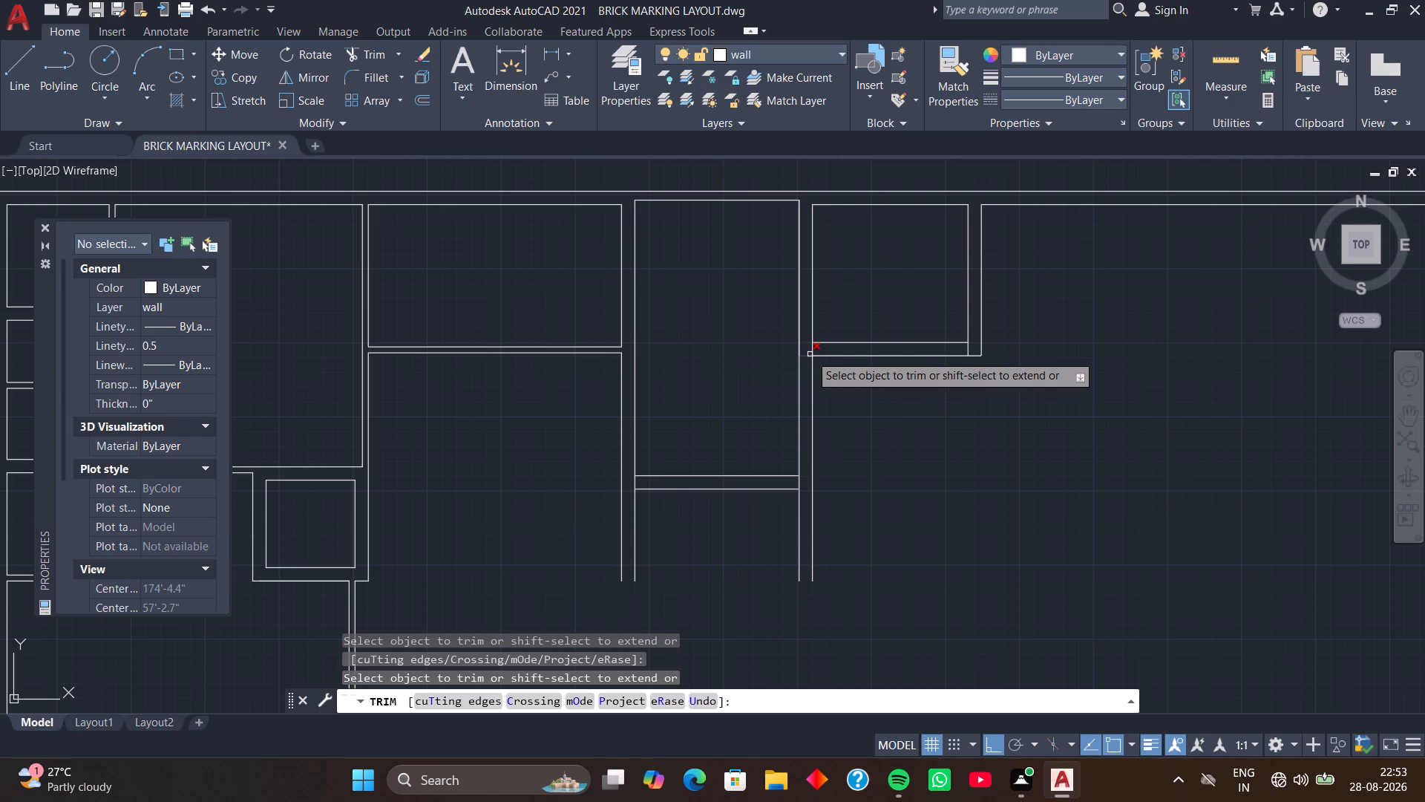
left_click(810, 354)
left_click(812, 354)
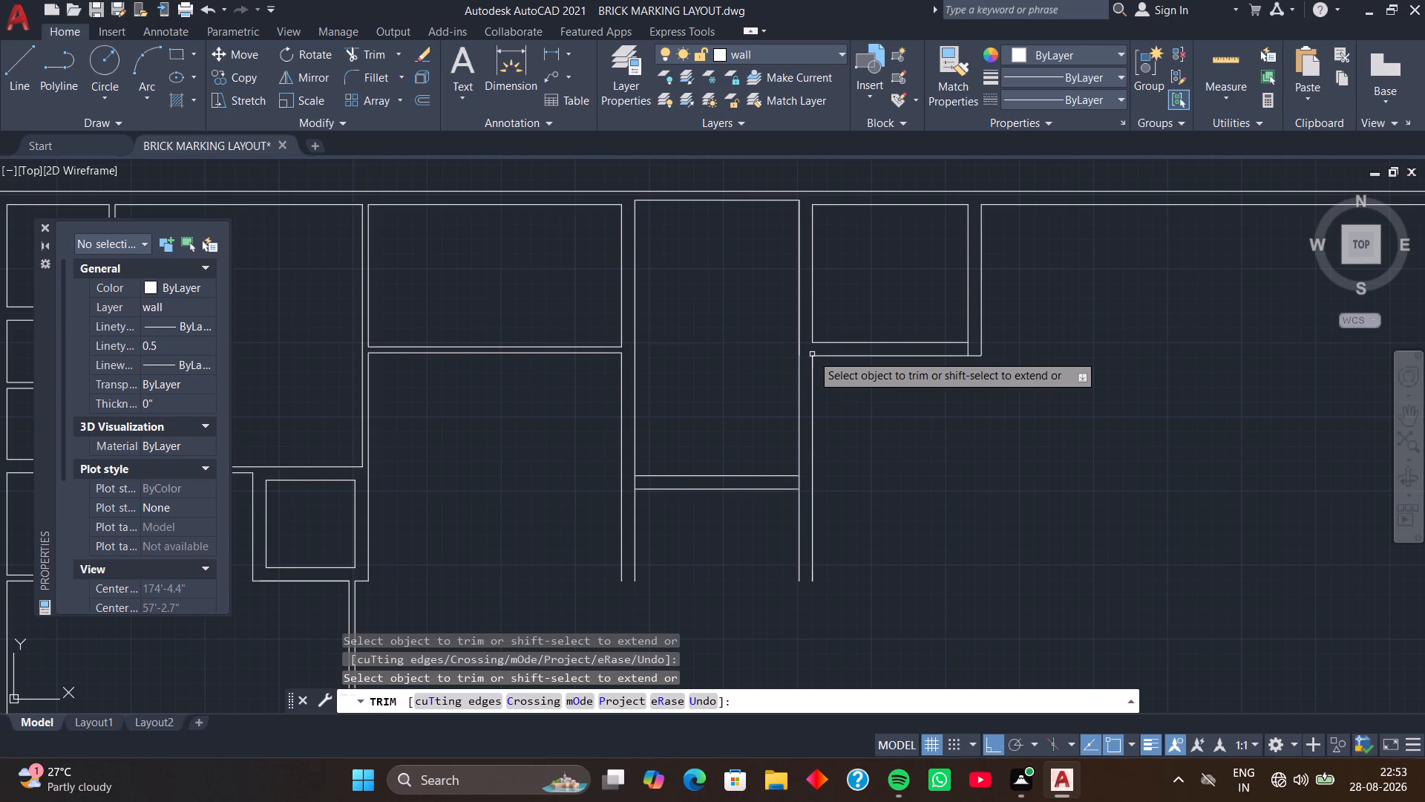
scroll(856, 453, "down", 1)
middle_click_drag(877, 506, 866, 472)
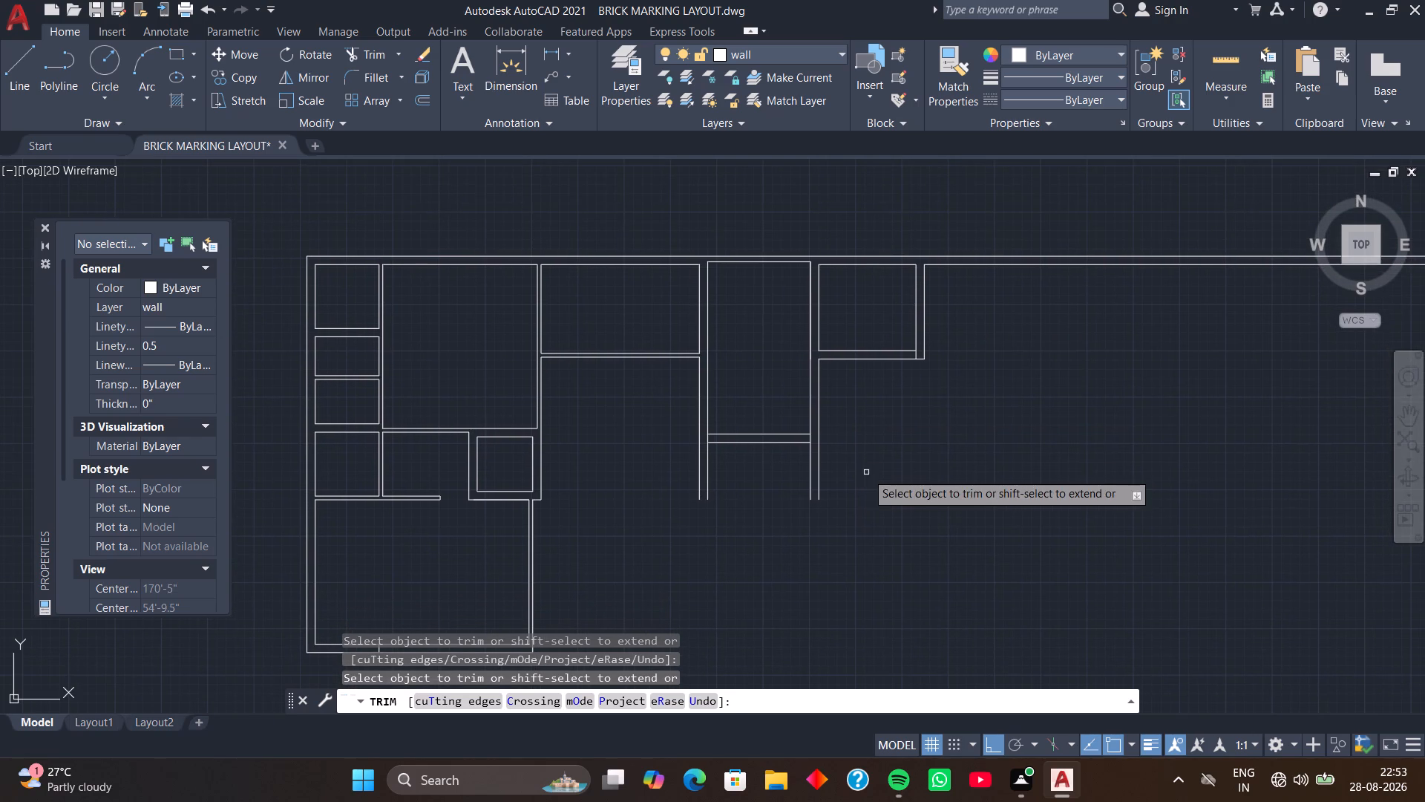
key("space")
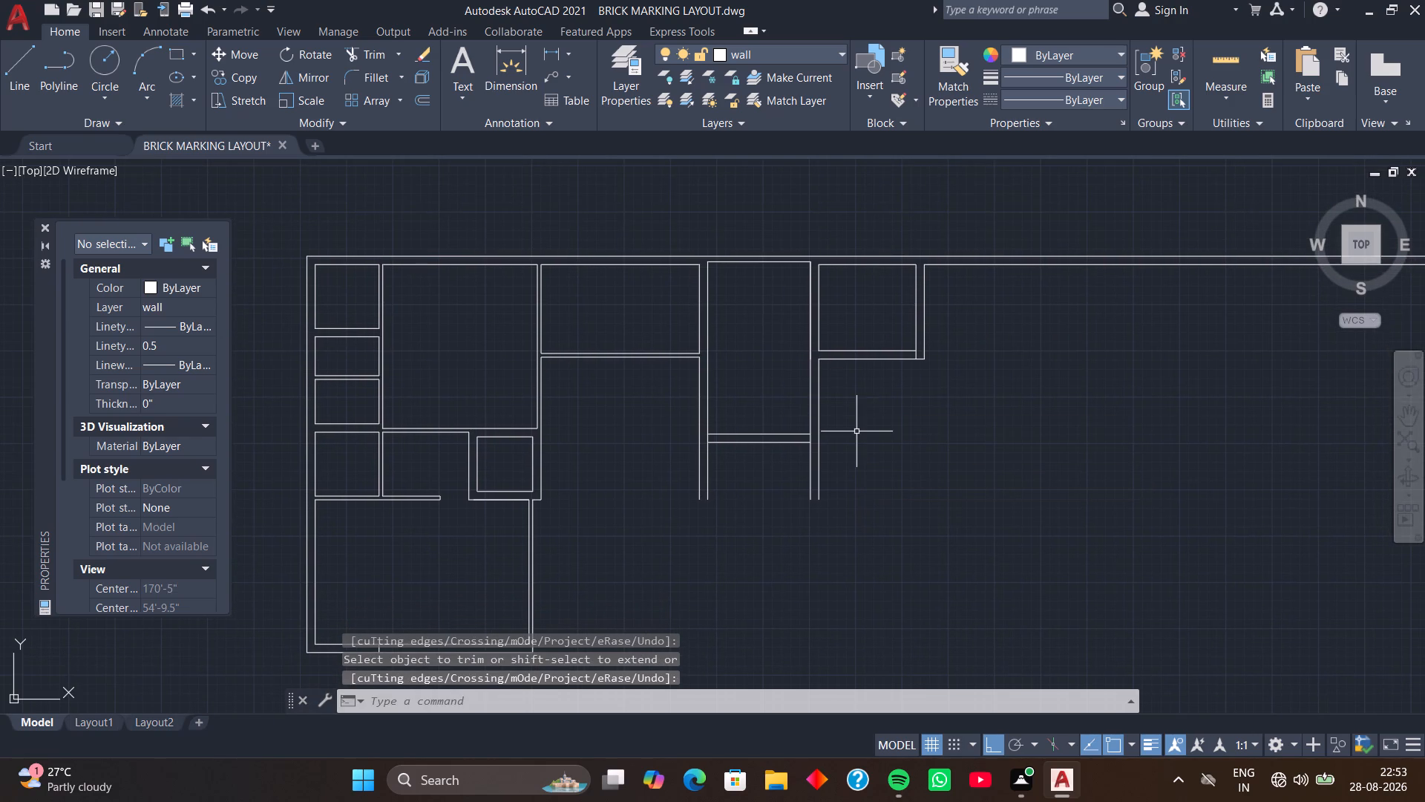
Erase the overlapping line on the far face of the new room's west wall, from the north wall to the south wall.
scroll(856, 431, "up", 2)
middle_click_drag(777, 346, 805, 379)
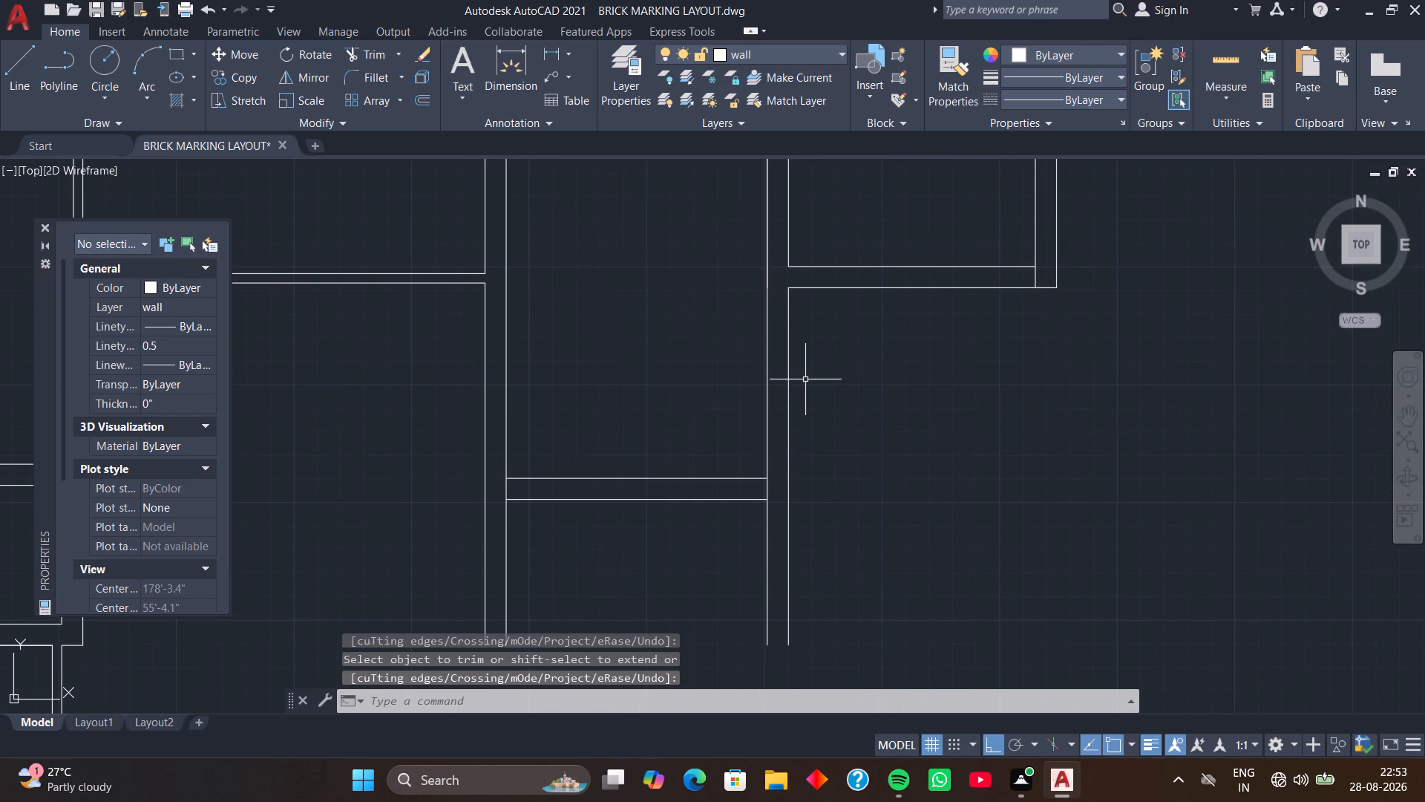
middle_click_drag(824, 355, 821, 398)
scroll(832, 400, "down", 1)
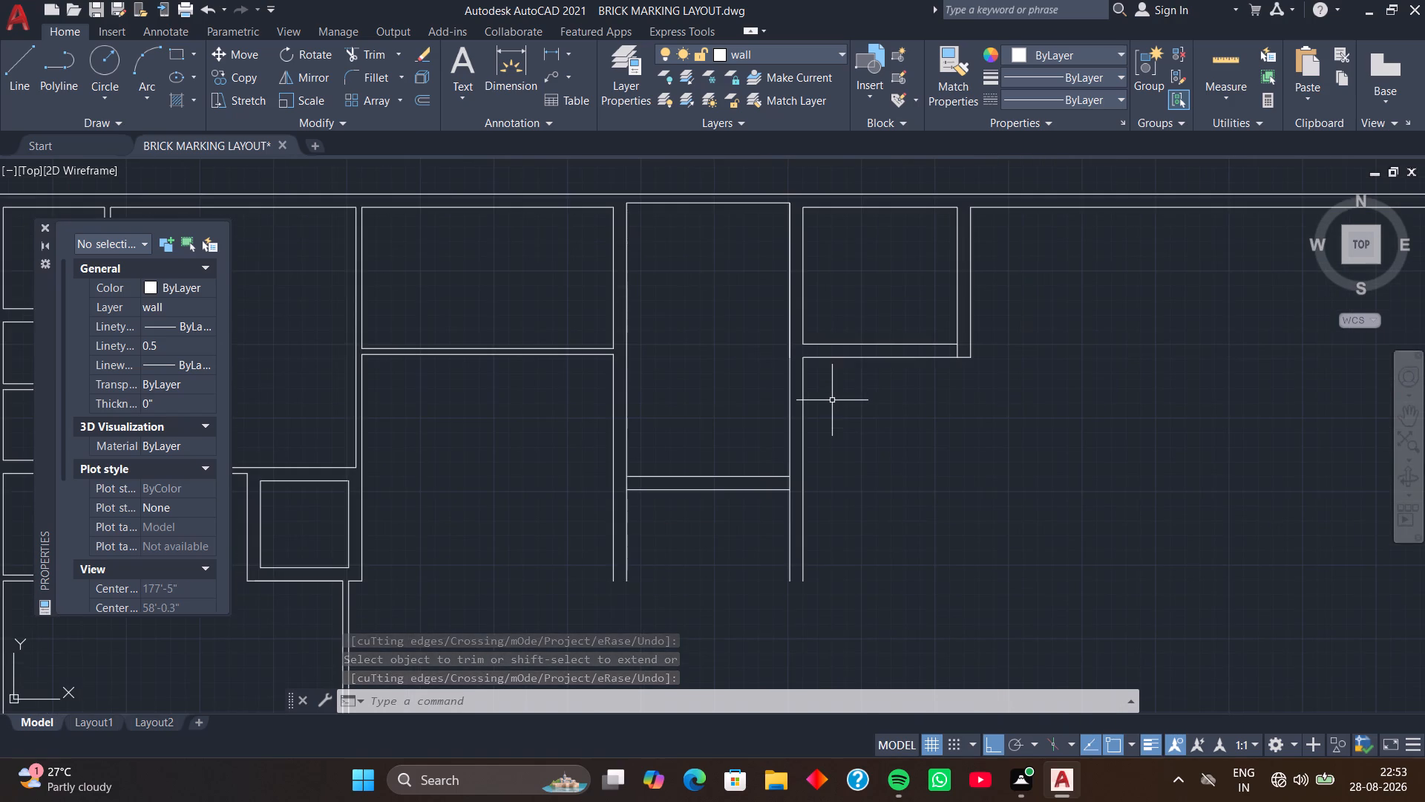
middle_click_drag(833, 402, 792, 410)
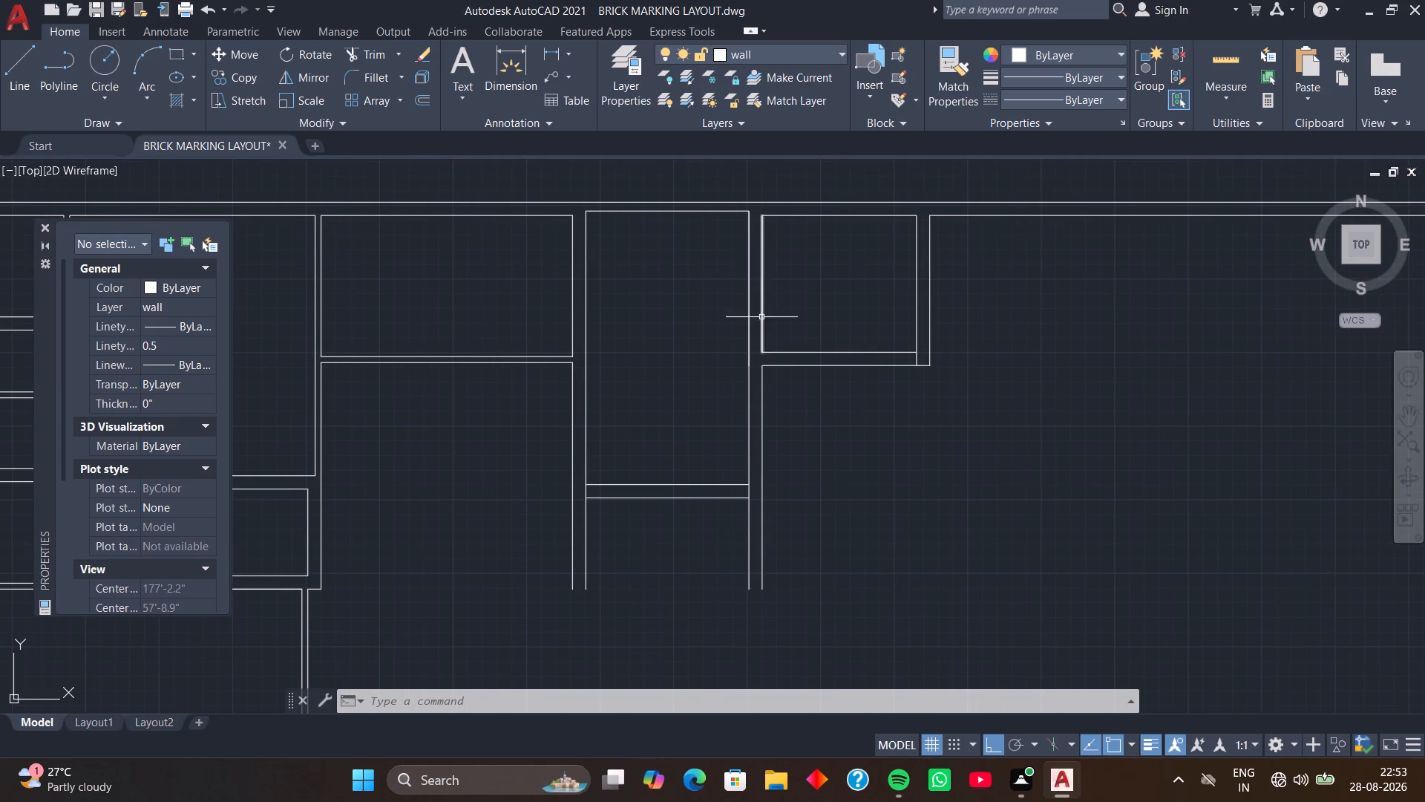
left_click(747, 311)
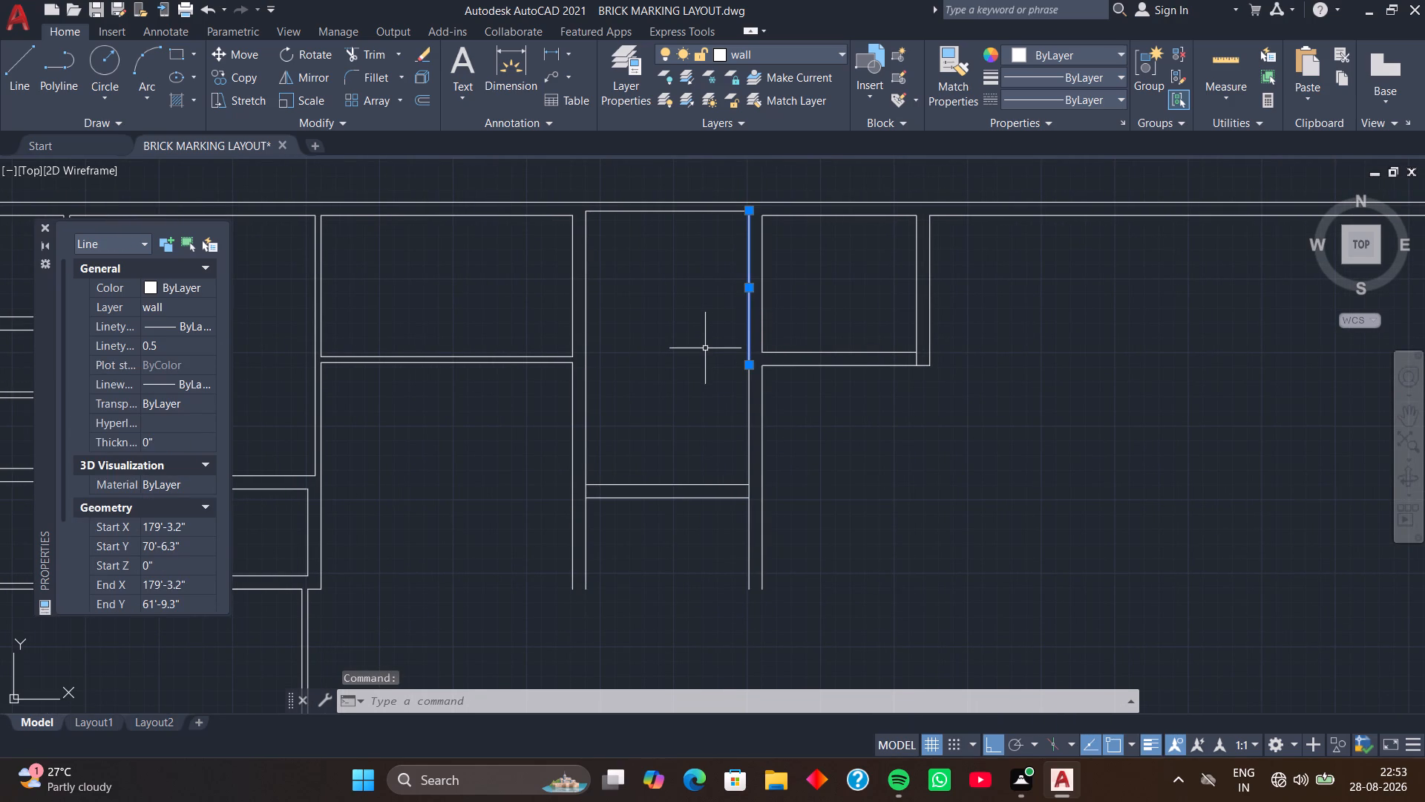
key("Delete")
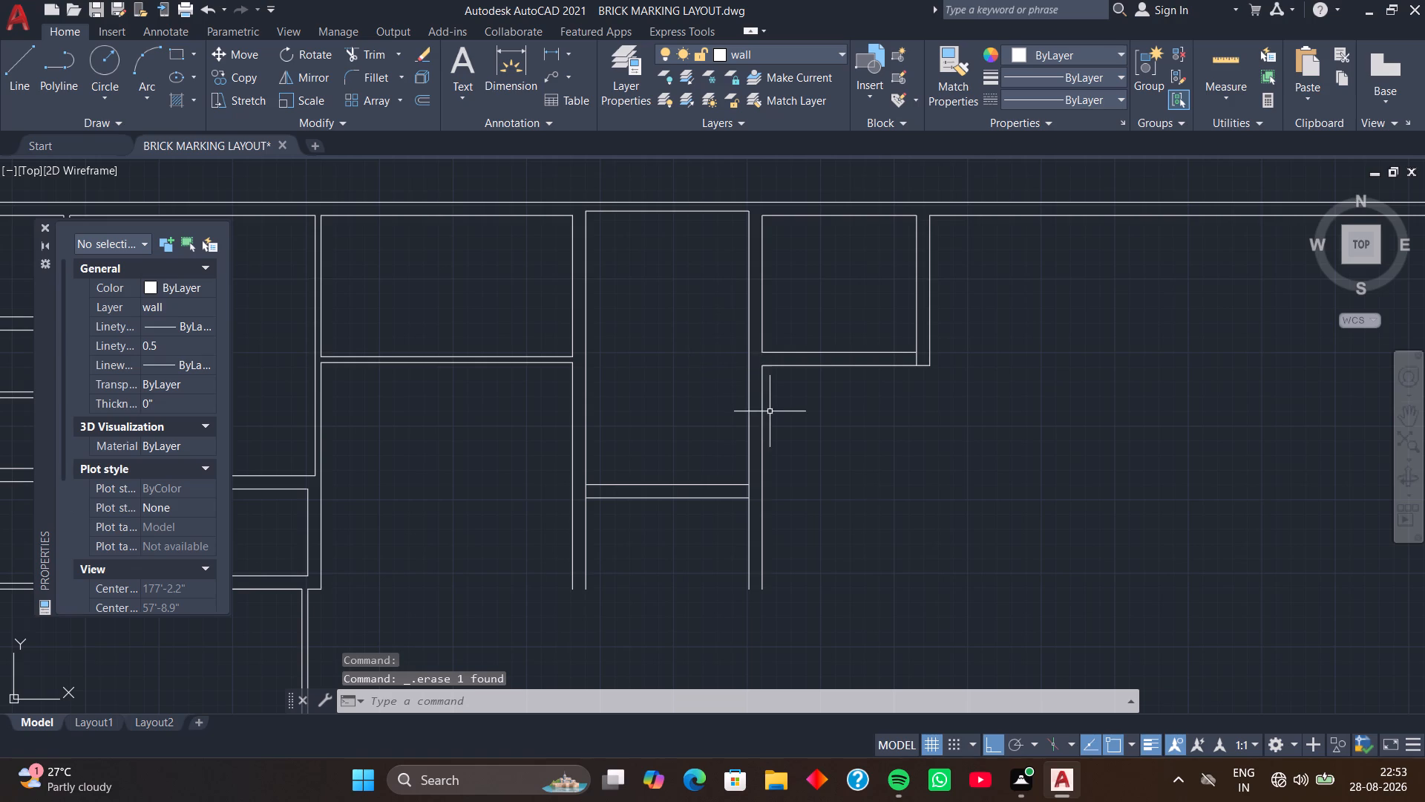
Extend the outer bottom line of the new room westward to the far face of its west wall.
middle_click_drag(788, 431, 807, 437)
scroll(805, 405, "up", 1)
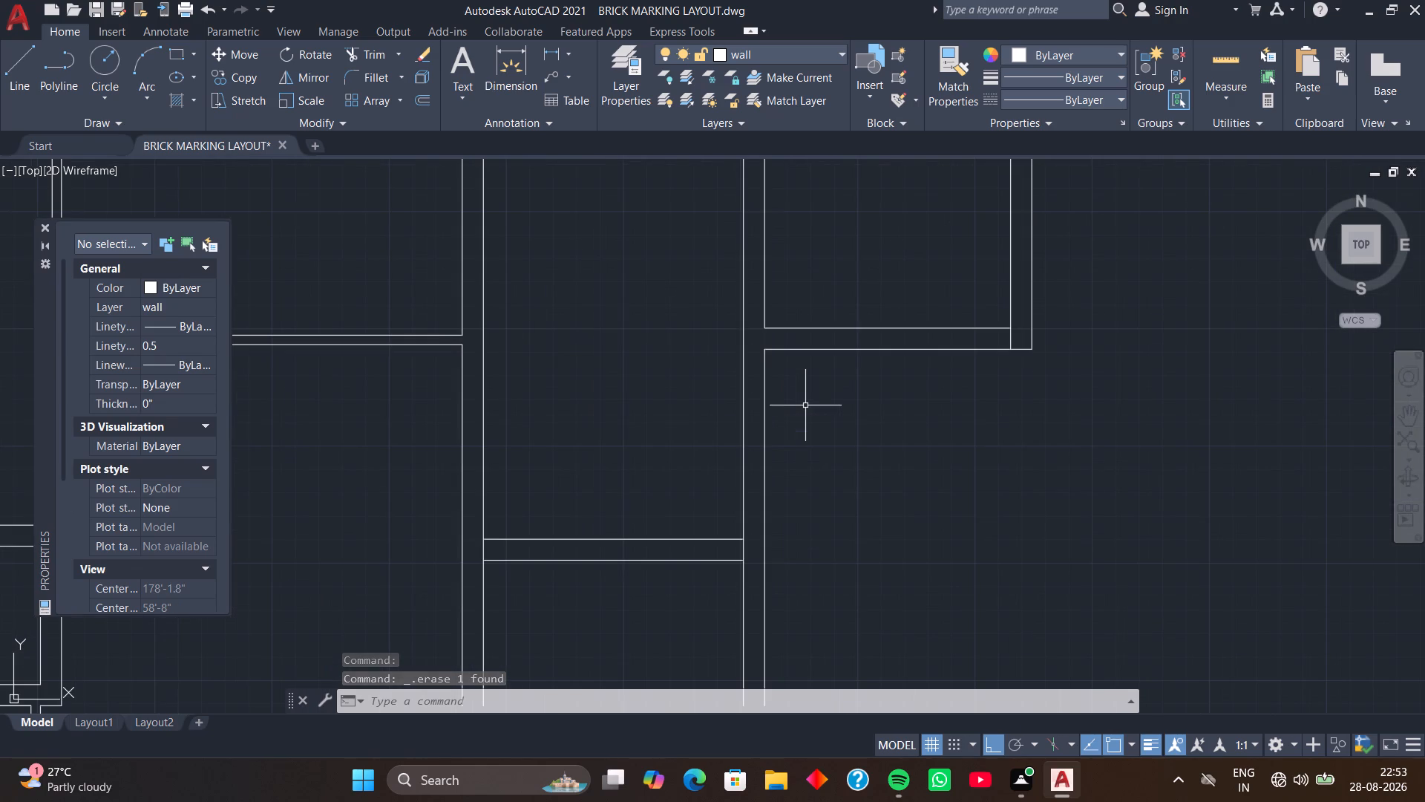
type("EX")
key("space")
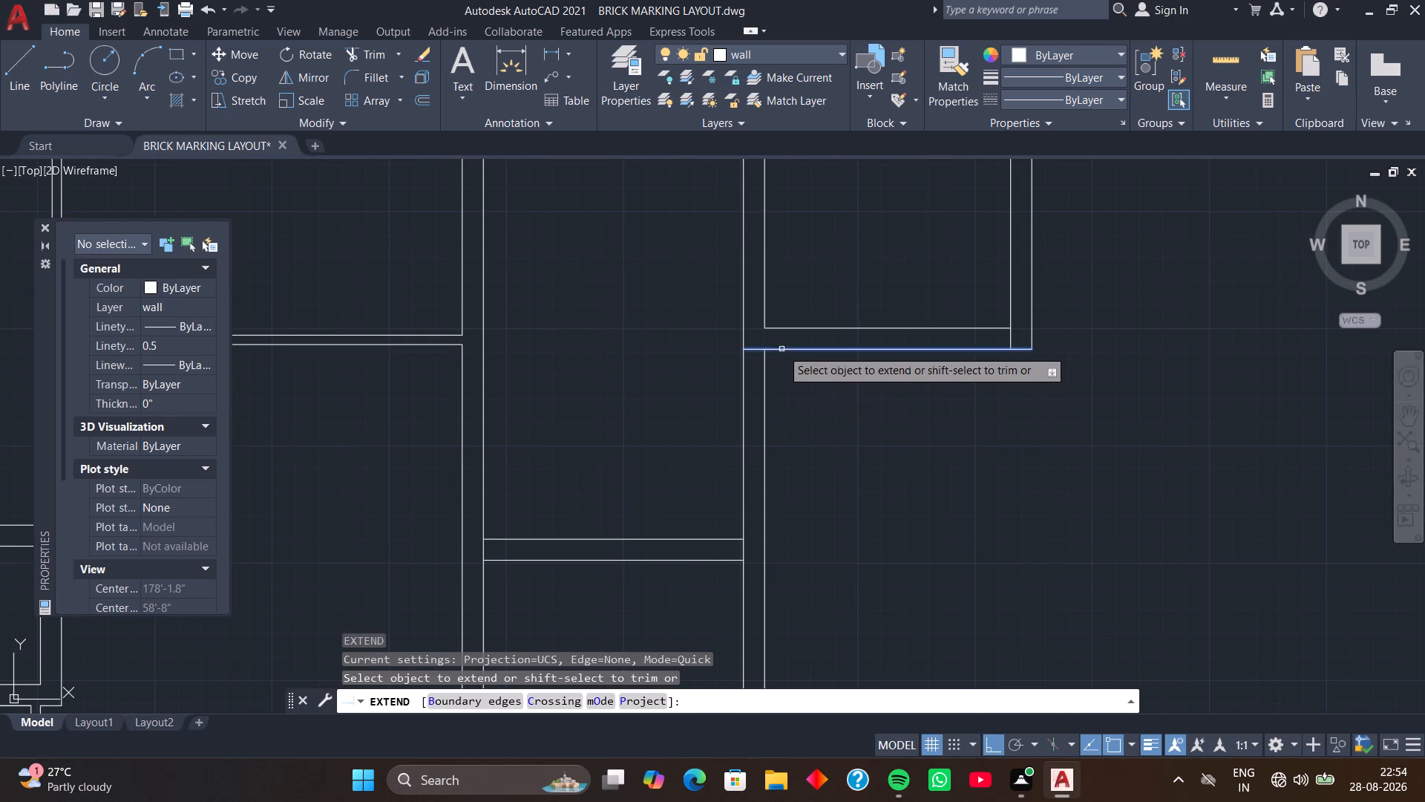
left_click(782, 349)
scroll(802, 424, "down", 1)
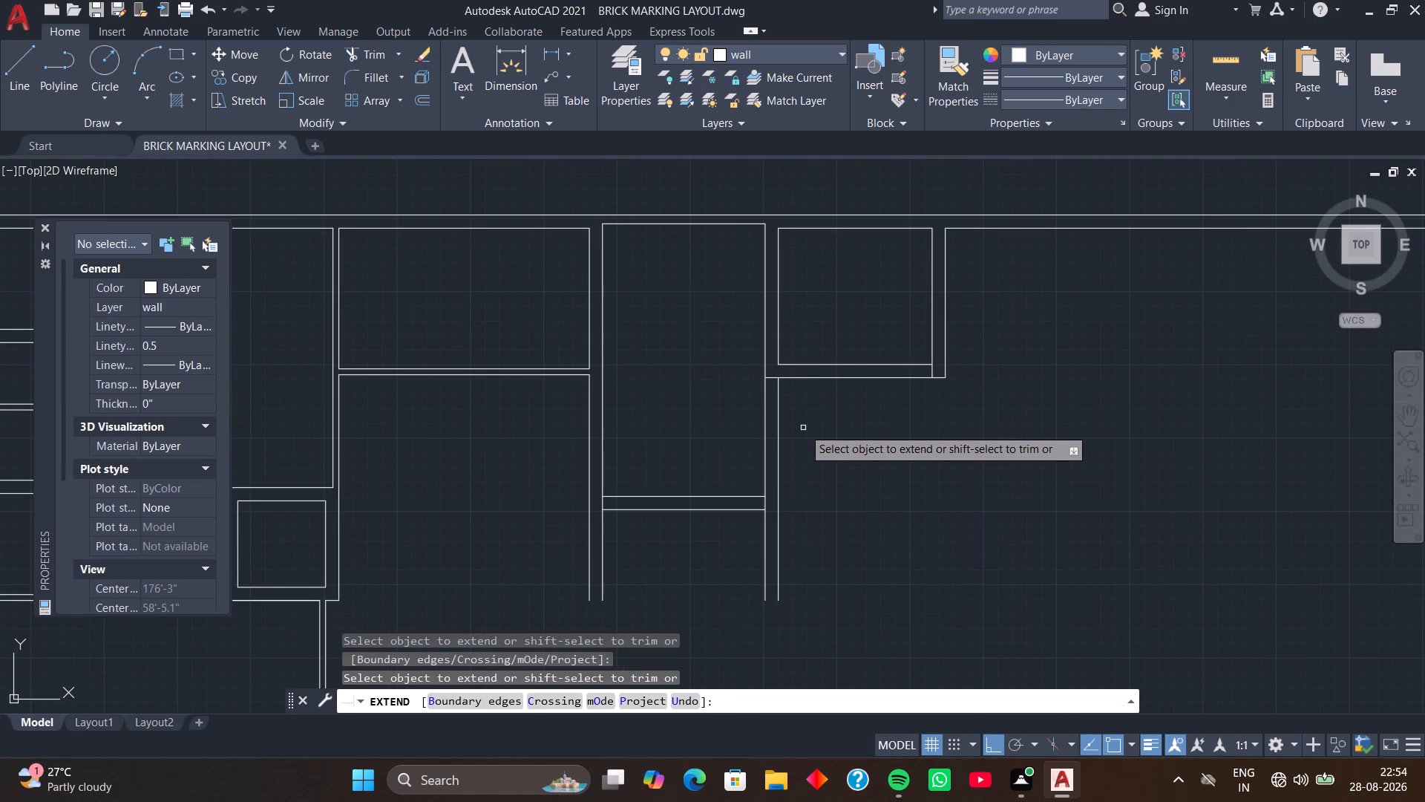
key("space")
Trim both west wall lines below the new room, including the piece between the western room's two bottom lines.
type("TR")
key("space")
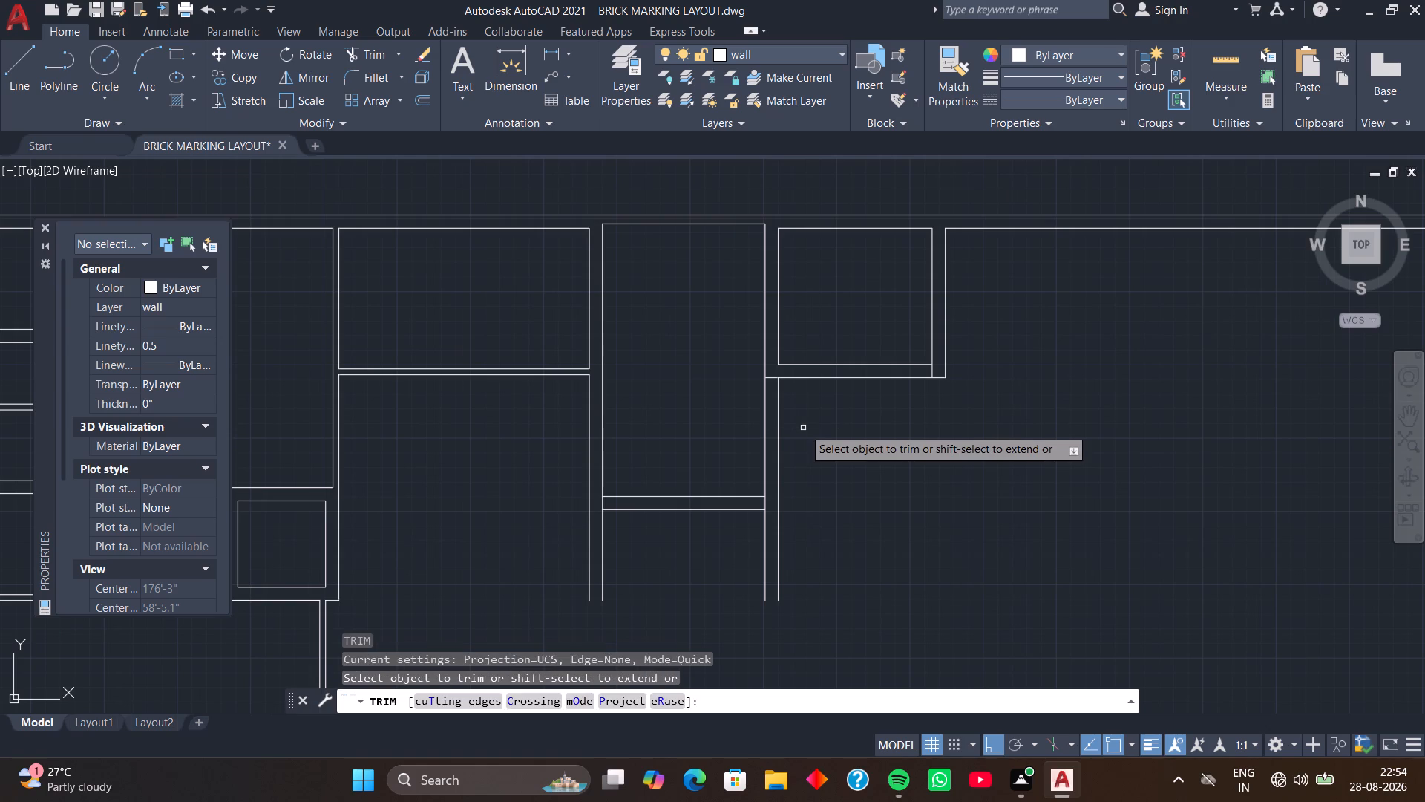
left_click_drag(803, 428, 735, 450)
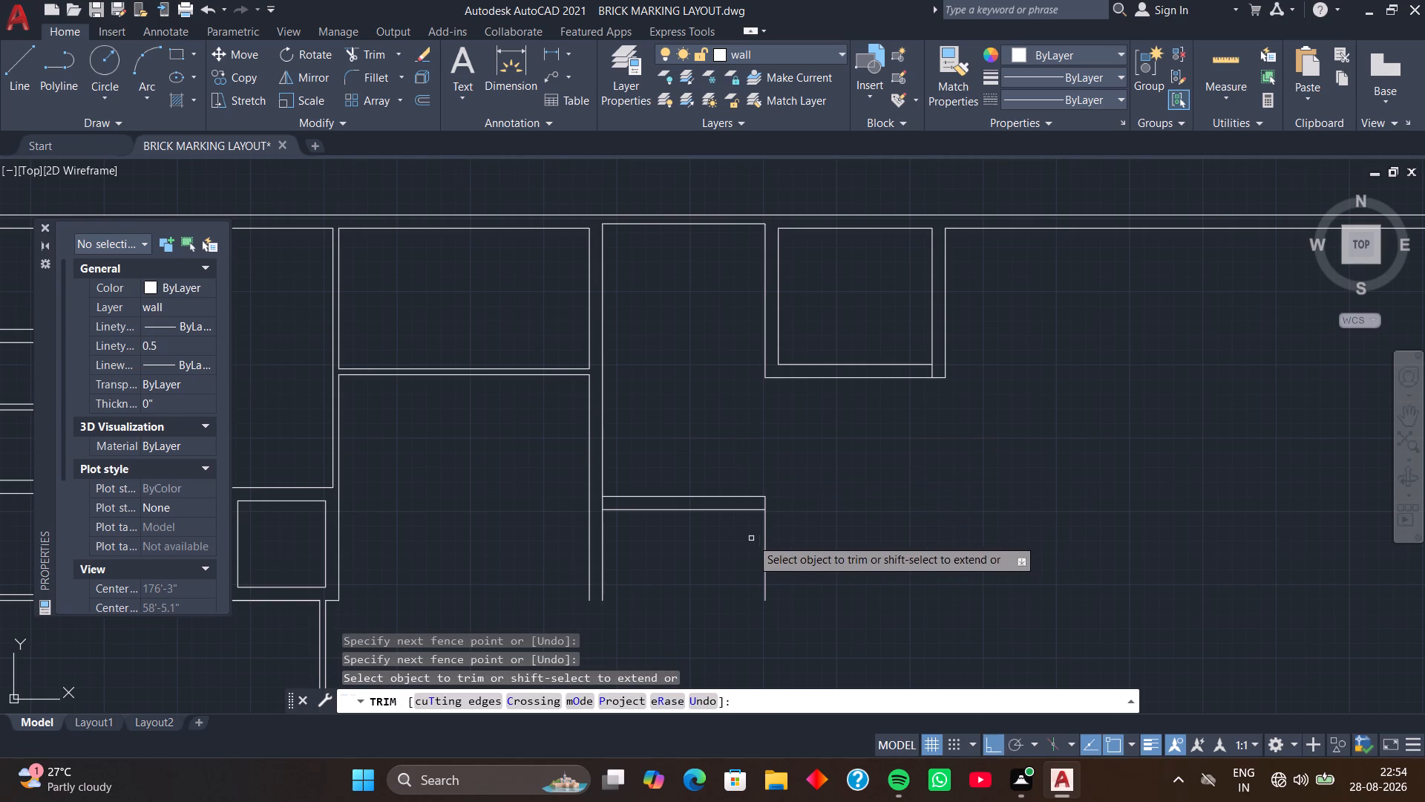
left_click_drag(751, 538, 780, 531)
scroll(767, 517, "up", 2)
left_click(751, 485)
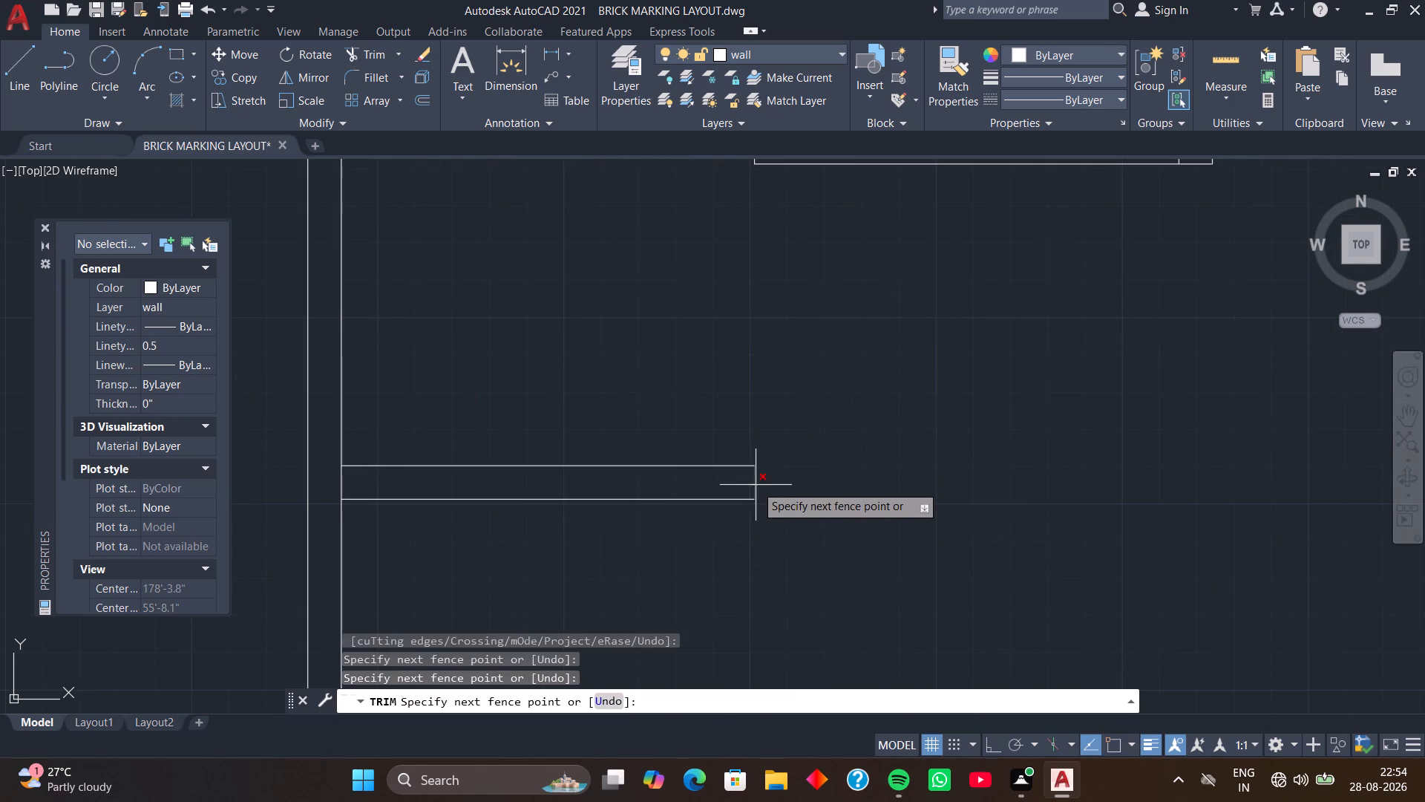
left_click(758, 485)
scroll(813, 480, "down", 1)
middle_click_drag(856, 485, 813, 449)
scroll(809, 442, "down", 3)
middle_click_drag(825, 426, 780, 426)
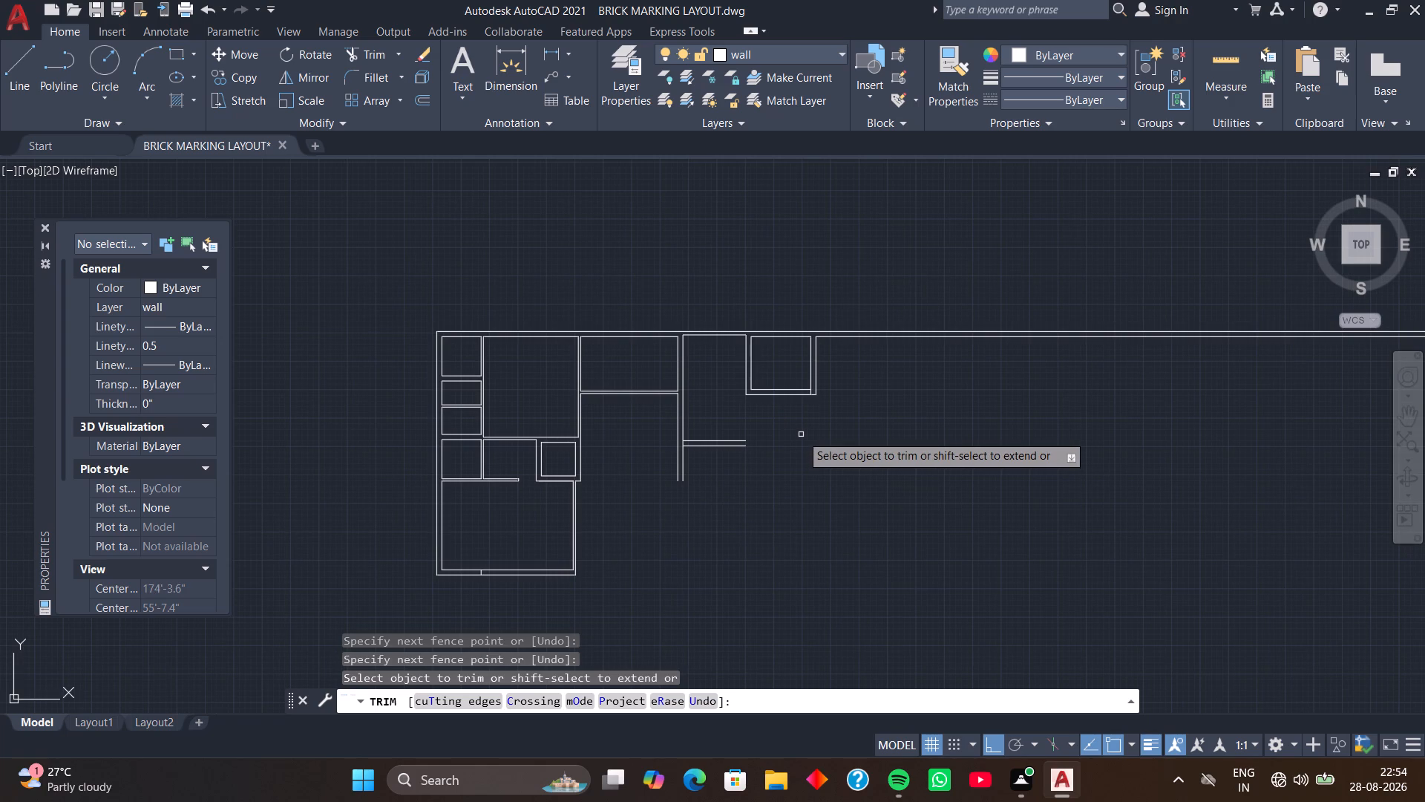
key("space")
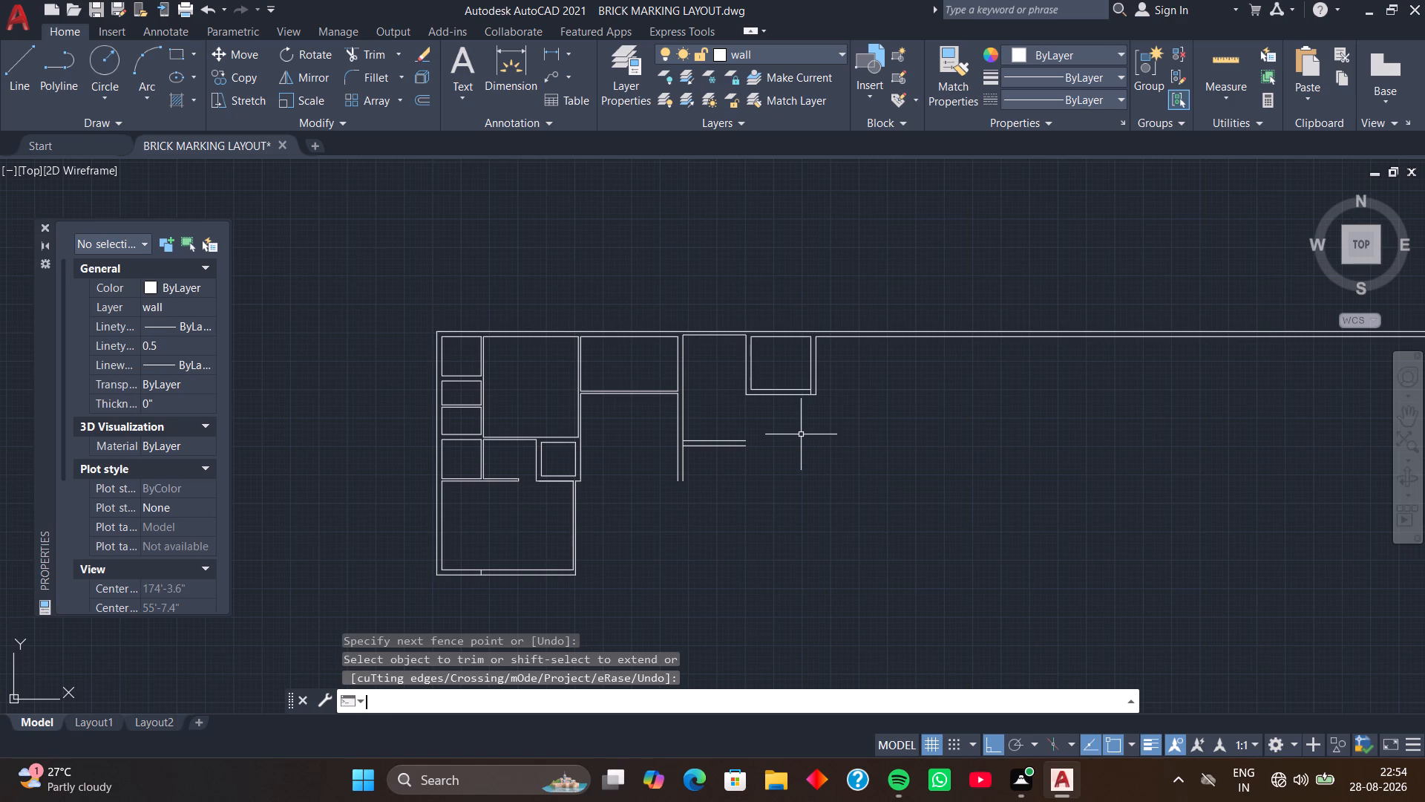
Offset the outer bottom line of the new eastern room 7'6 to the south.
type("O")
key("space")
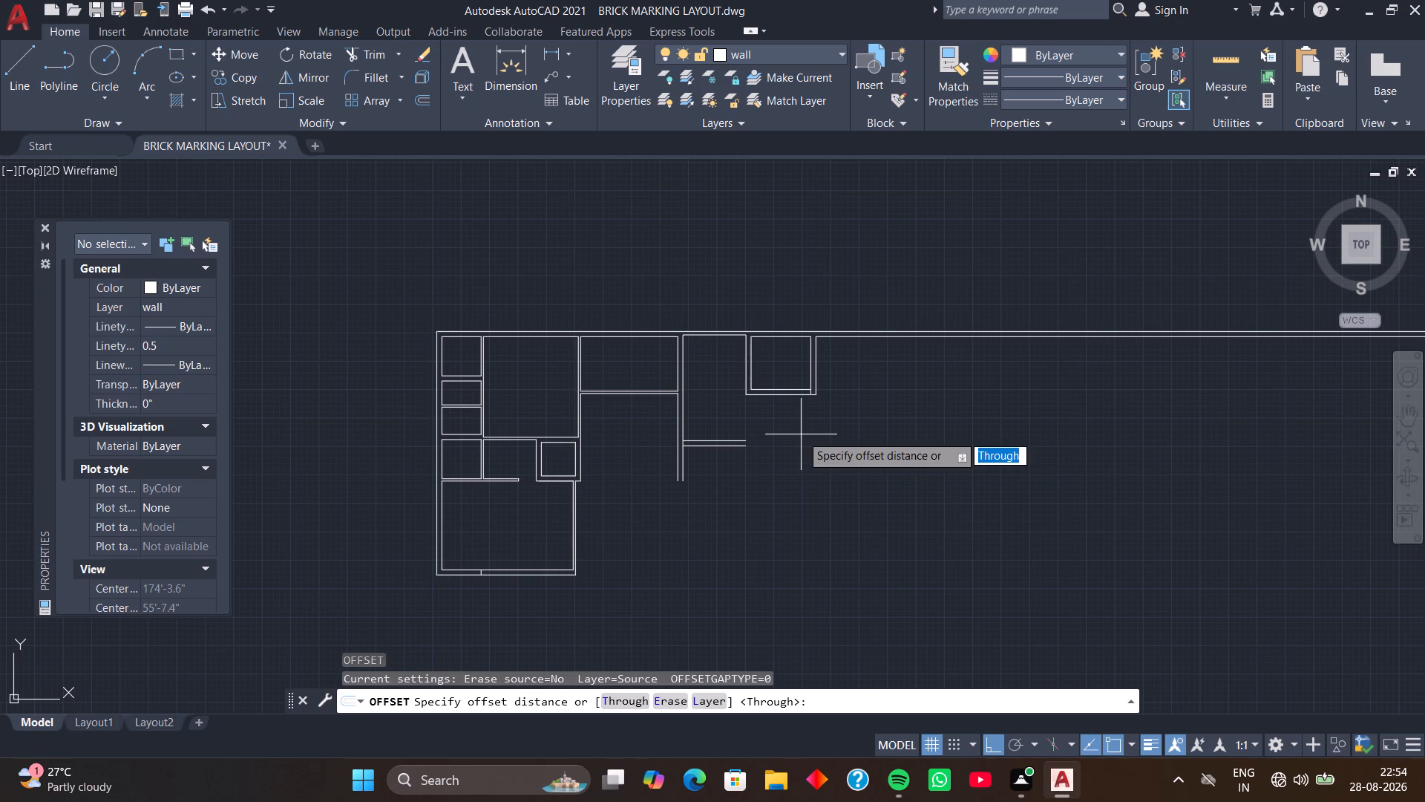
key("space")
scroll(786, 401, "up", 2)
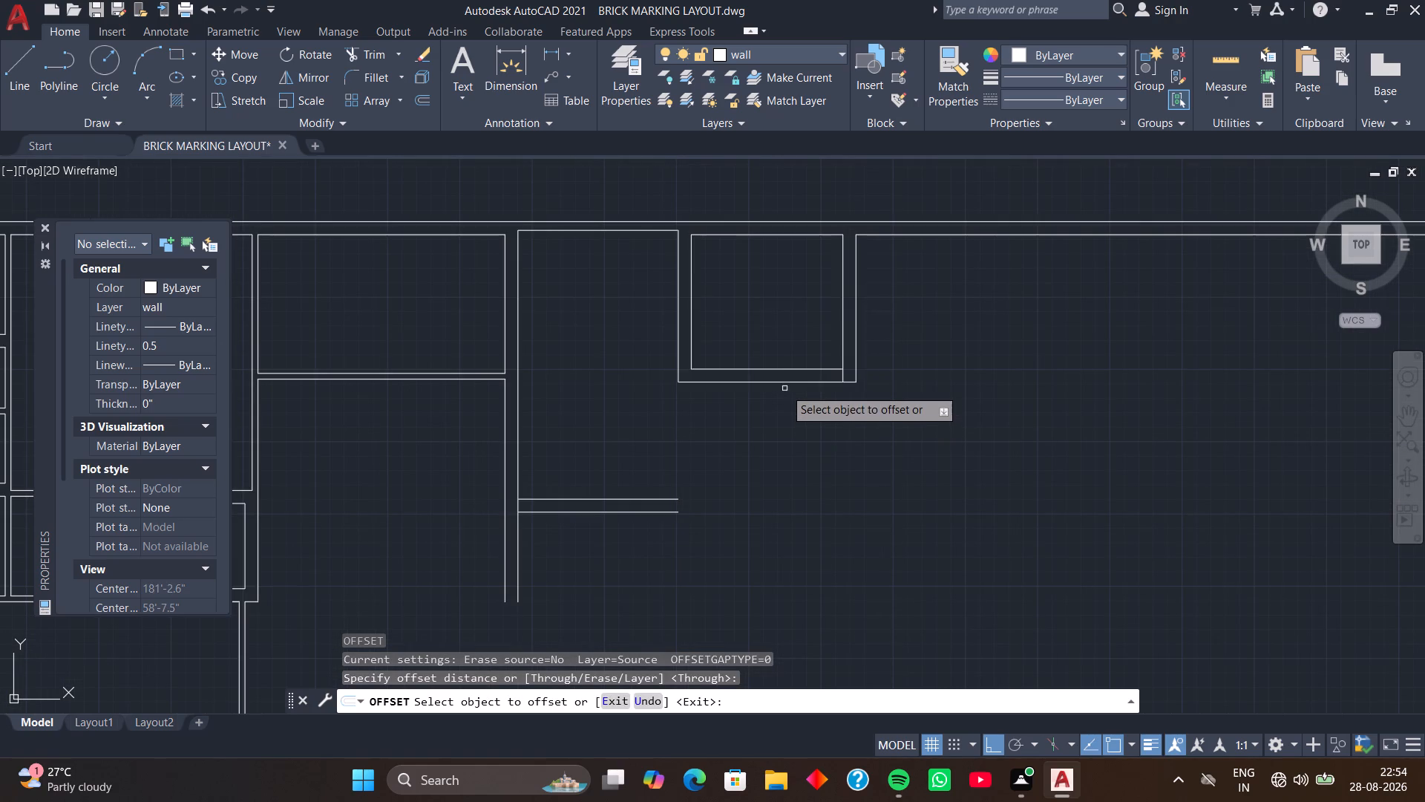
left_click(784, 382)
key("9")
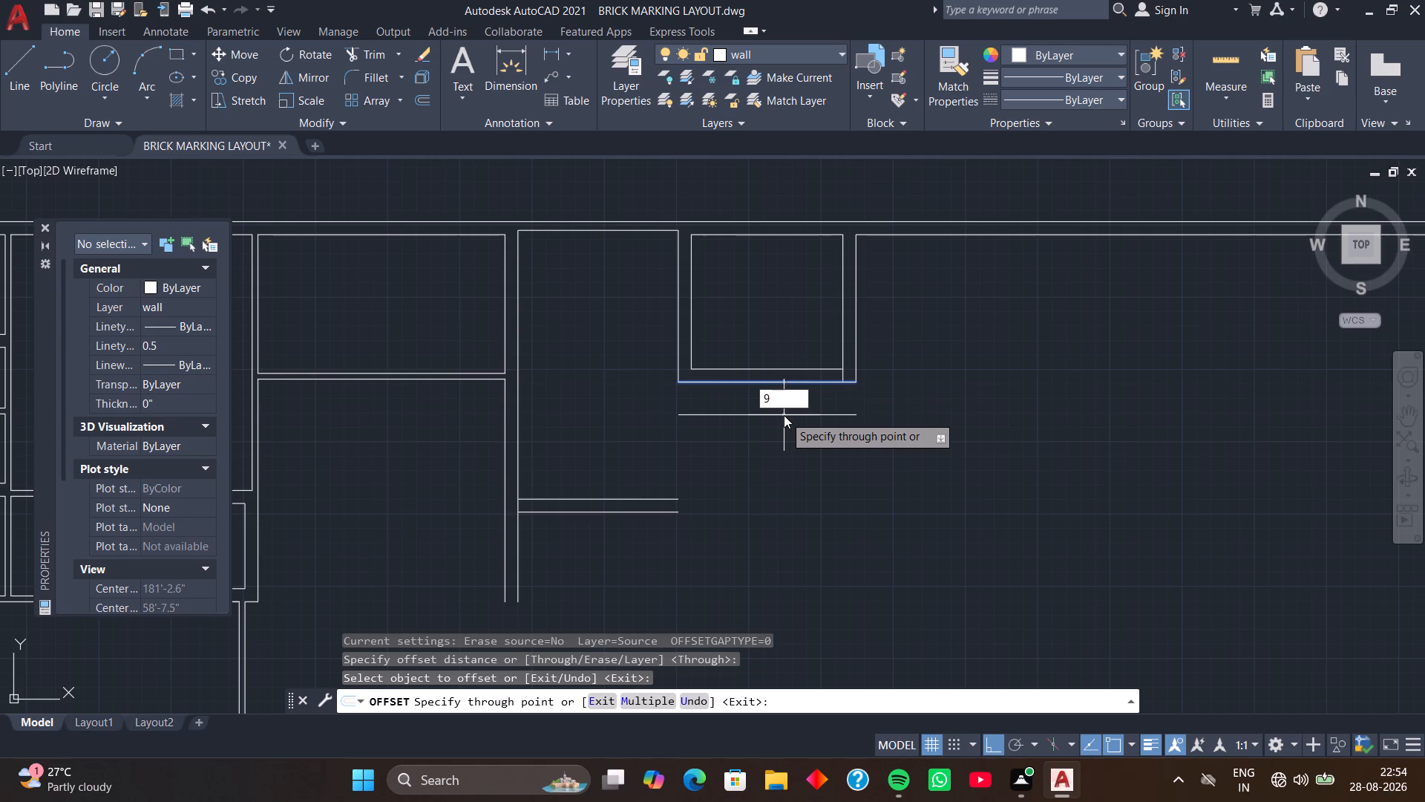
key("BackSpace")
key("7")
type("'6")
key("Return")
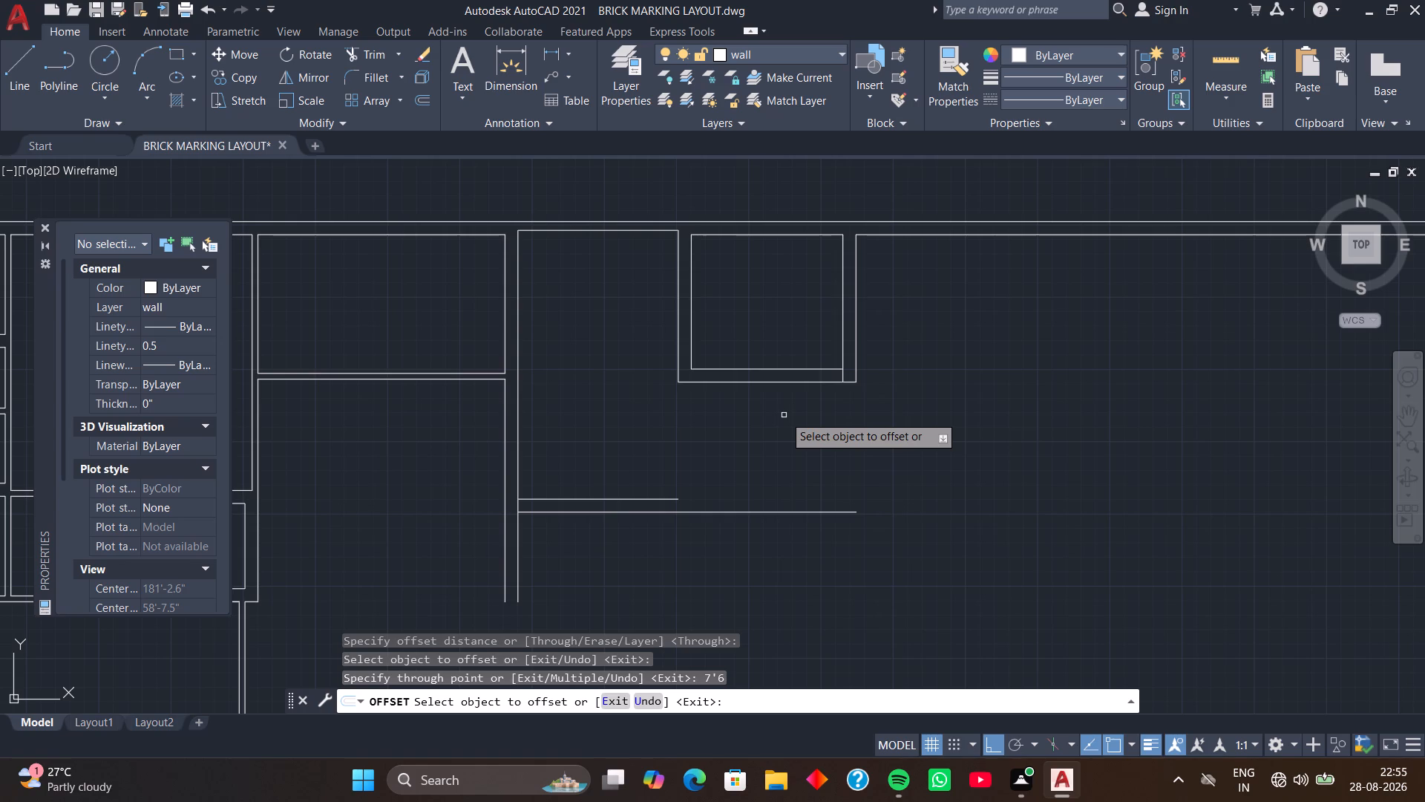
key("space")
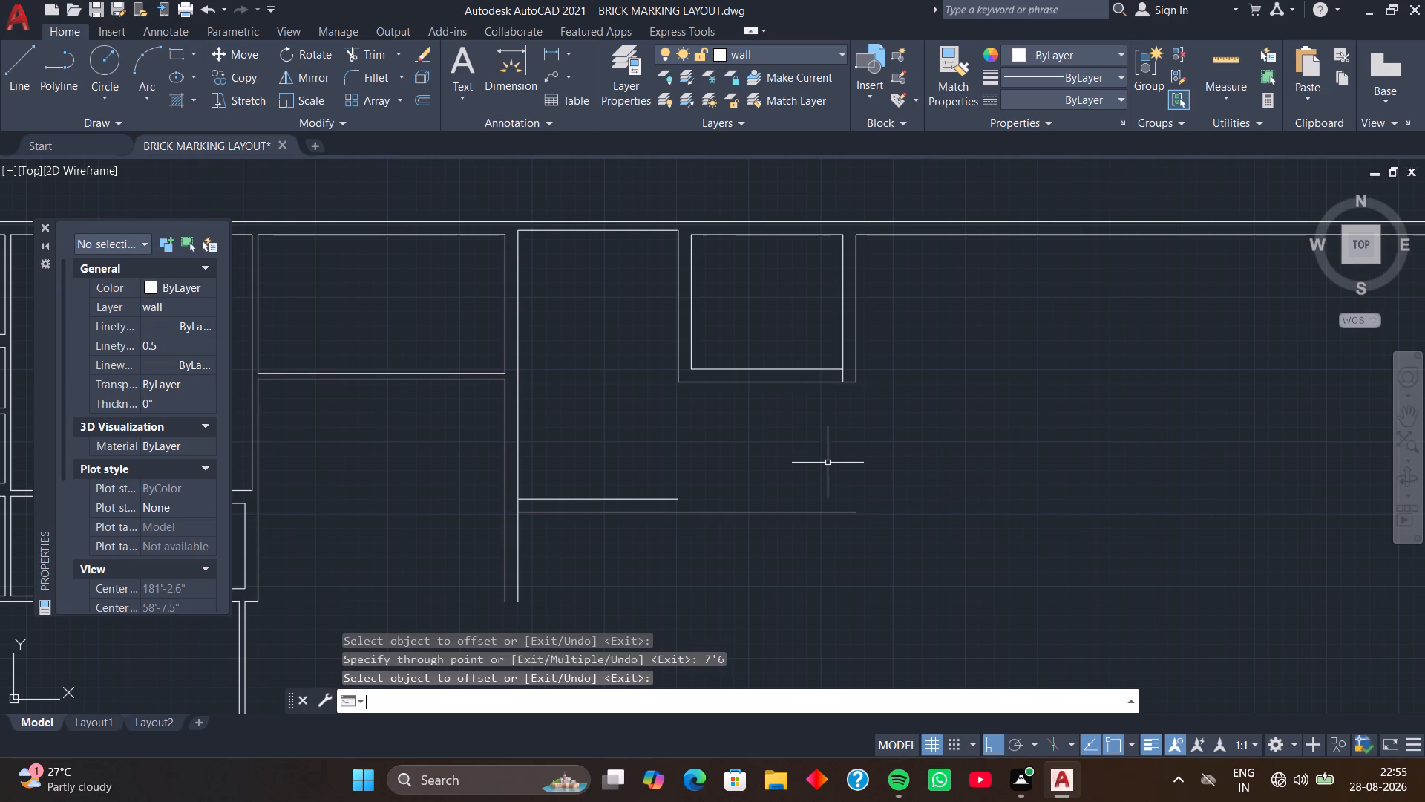
Erase the three horizontal wall lines south of the two eastern rooms, including the line just offset.
left_click_drag(750, 468, 741, 492)
left_click(658, 578)
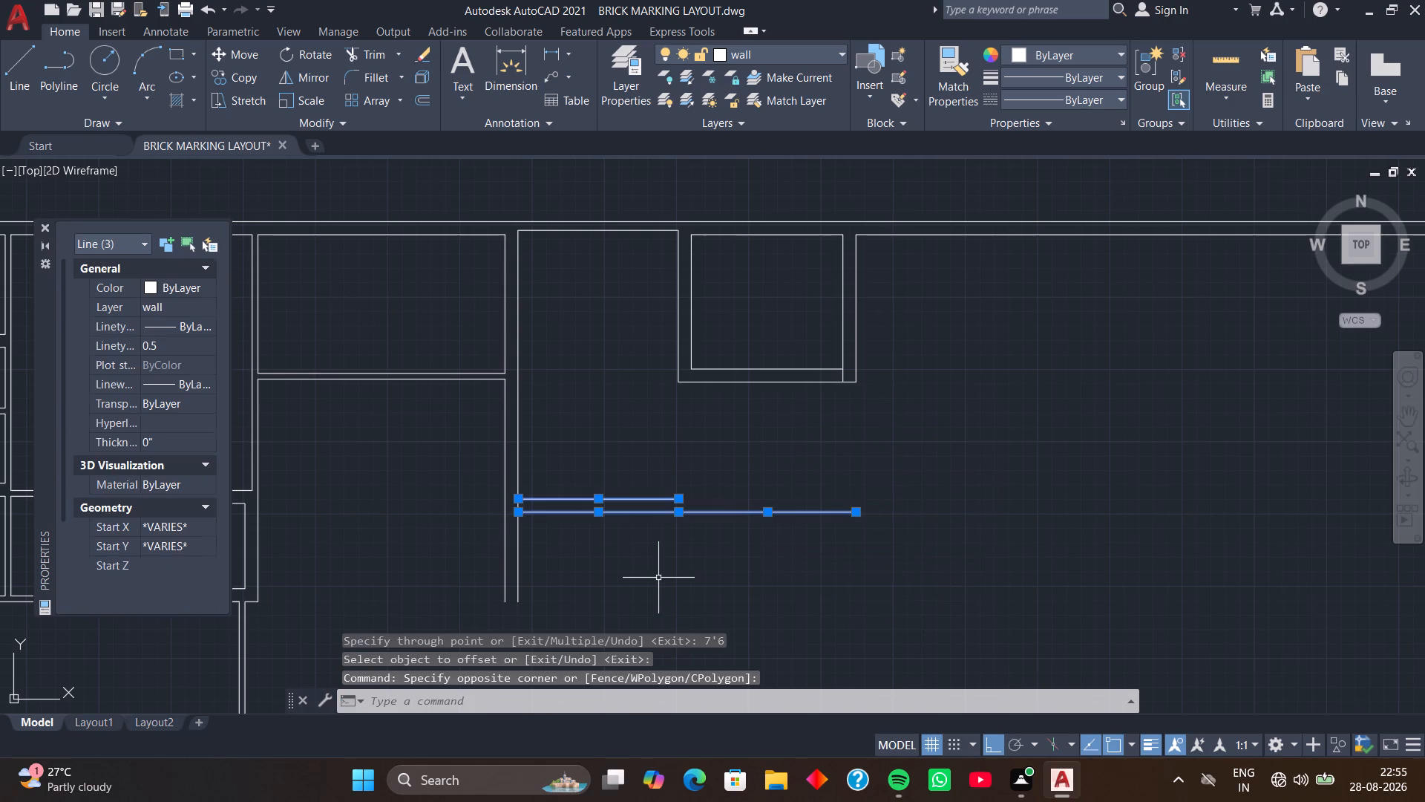
key("Delete")
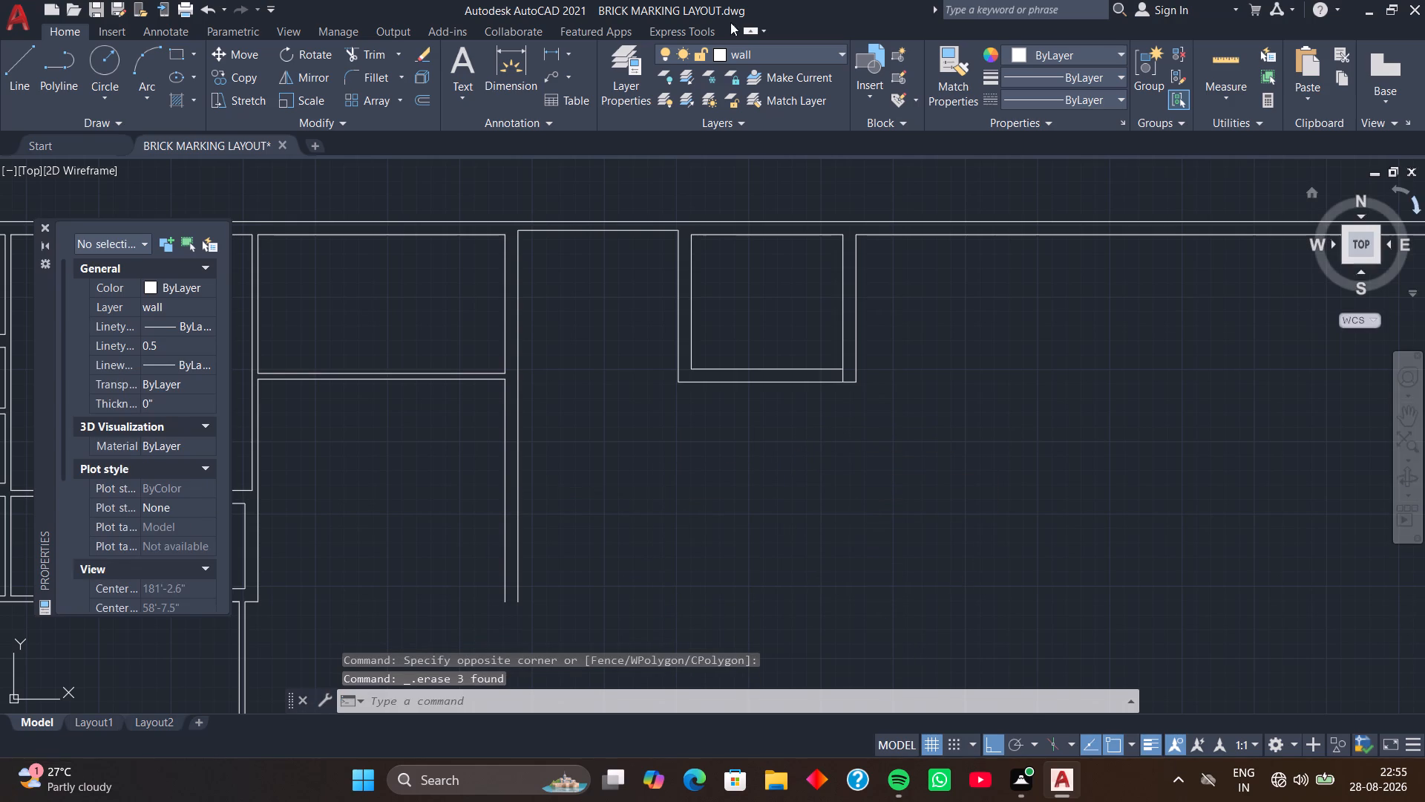
Offset the western room's top line 15'6 south and offset the resulting line another 9 inches south to form its bottom wall.
key("o")
key("space")
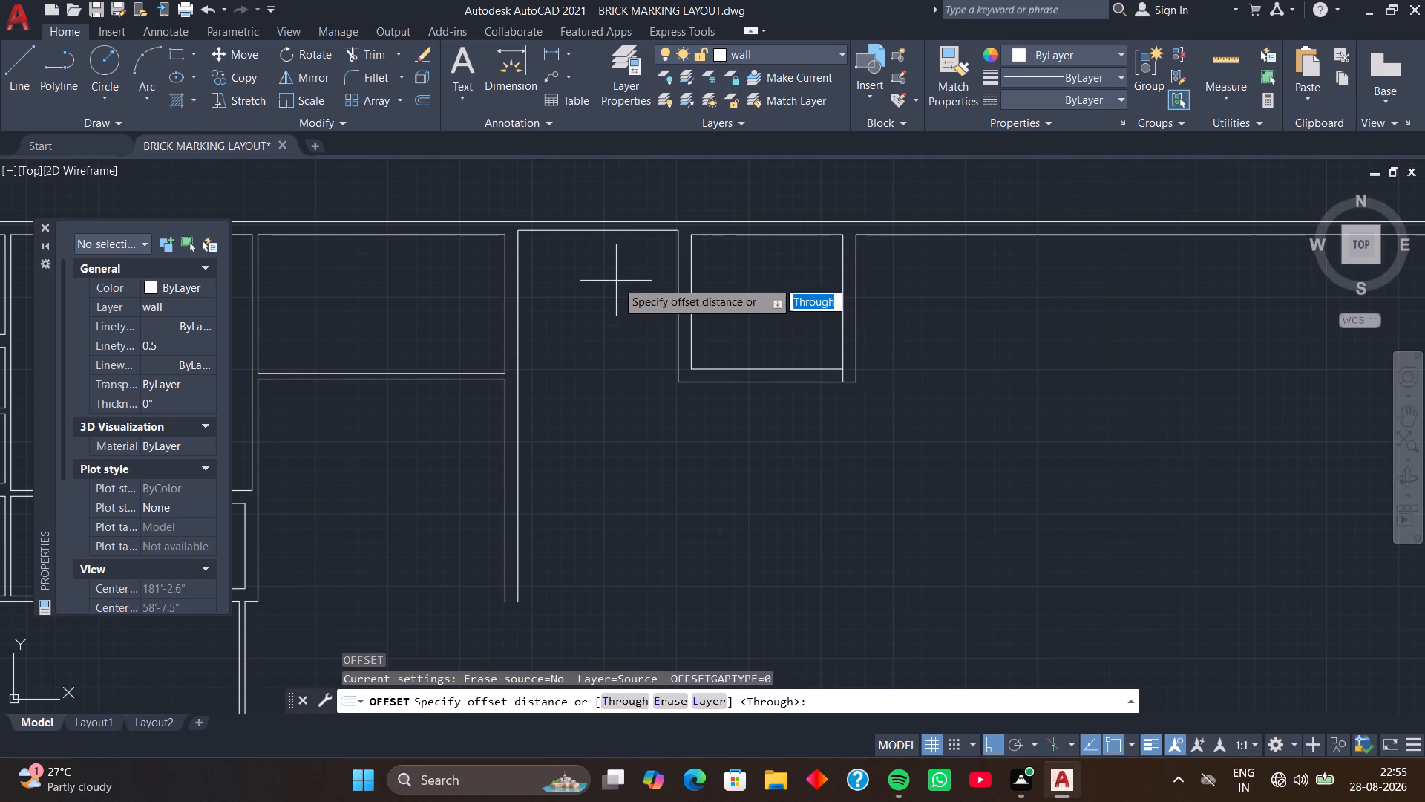
key("space")
left_click(596, 232)
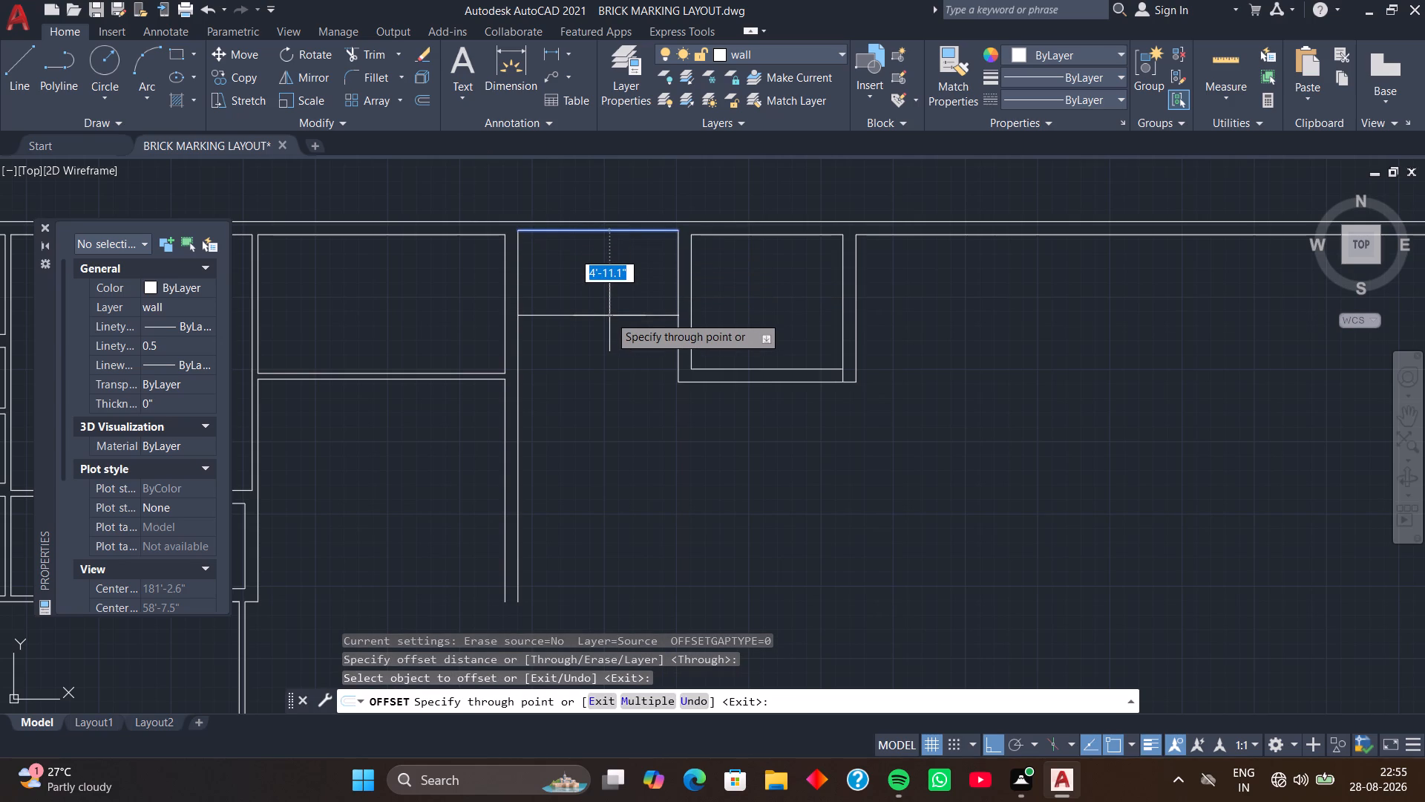
type("15'")
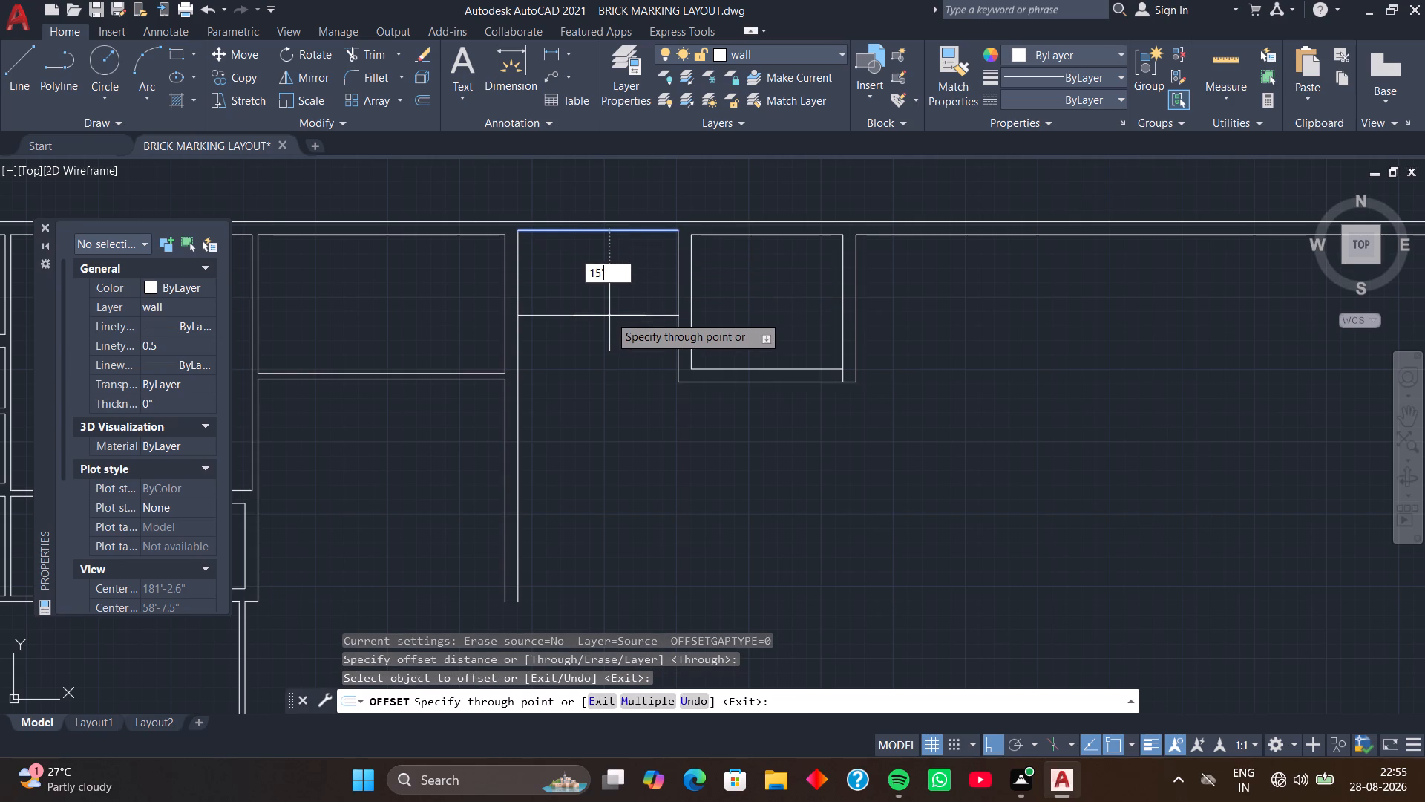
key("6")
key("Return")
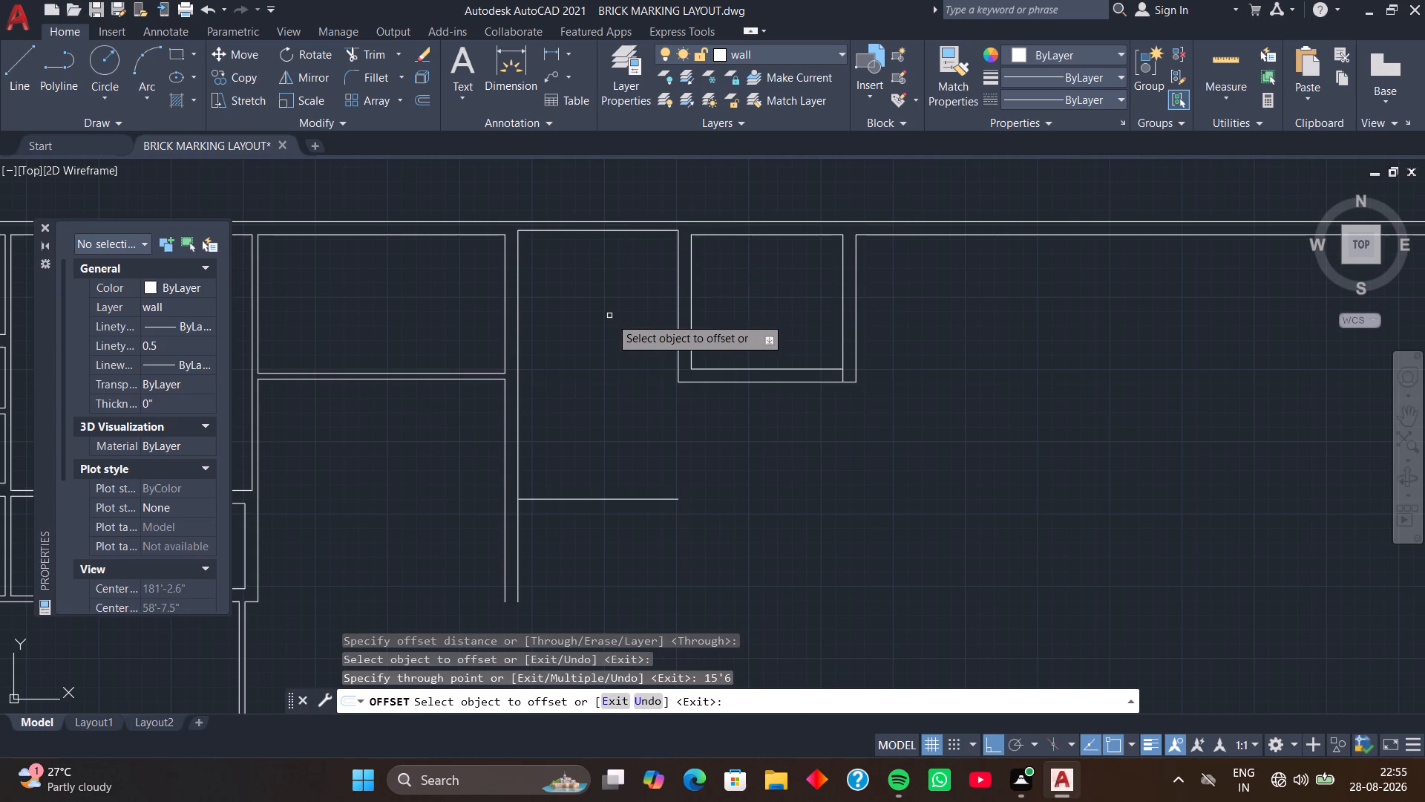
left_click(639, 498)
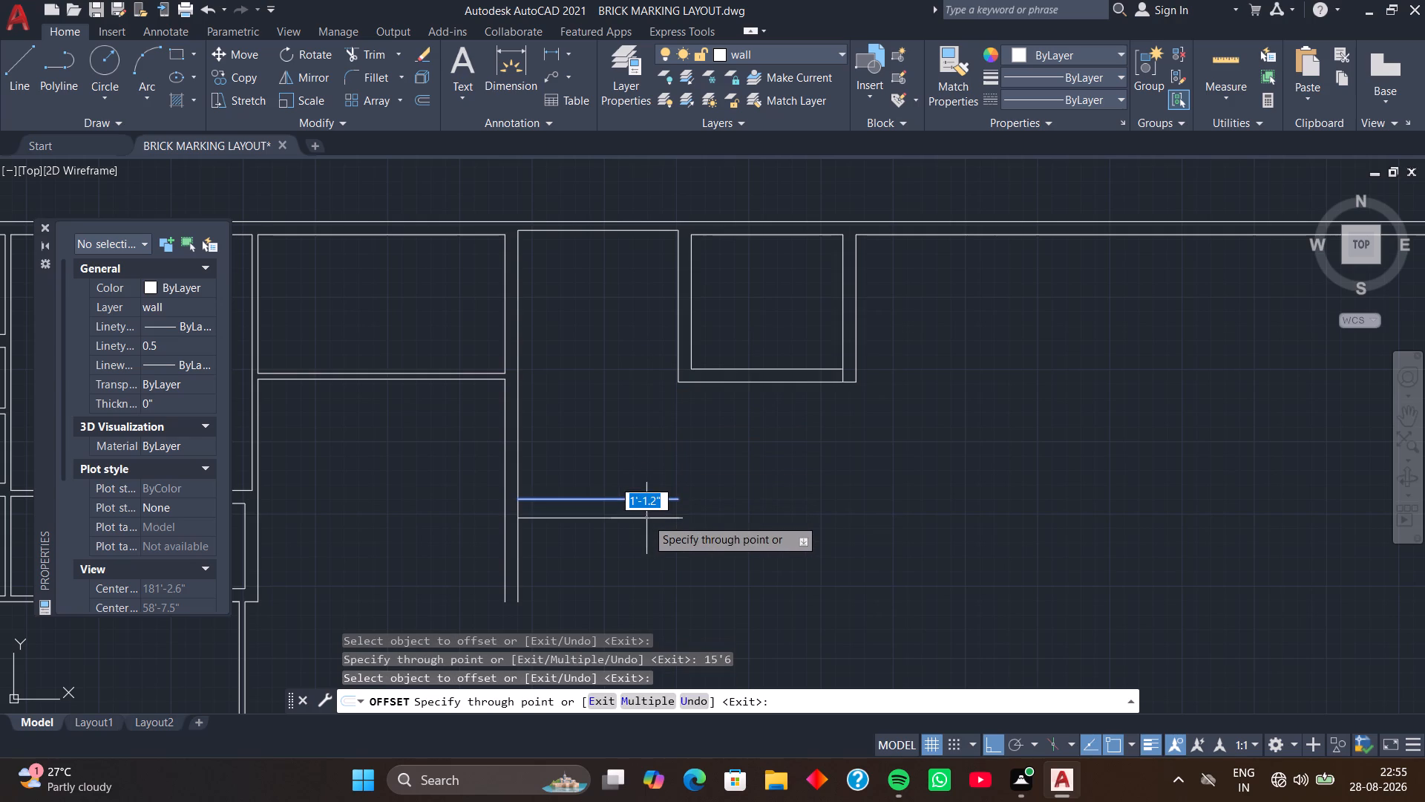
key("9")
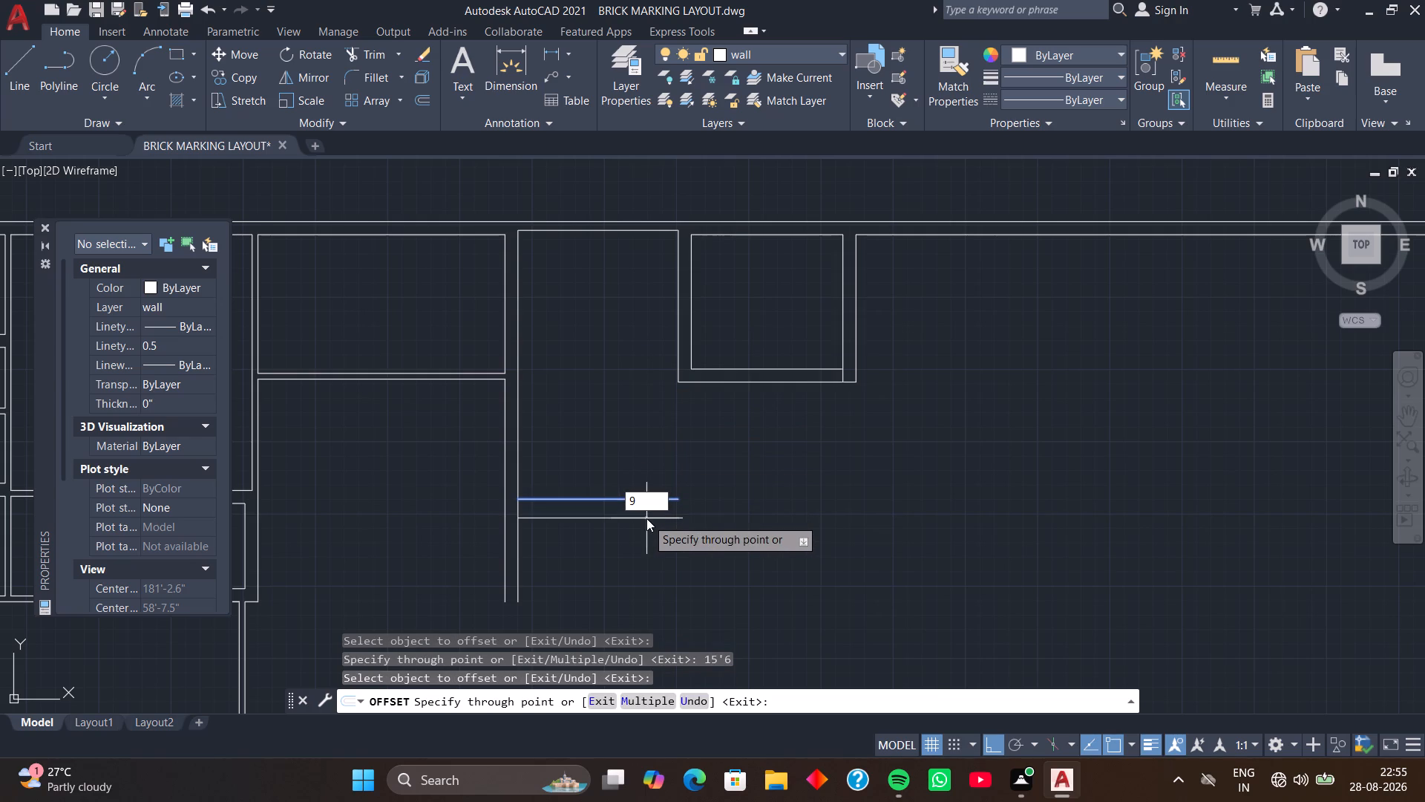
key("Return")
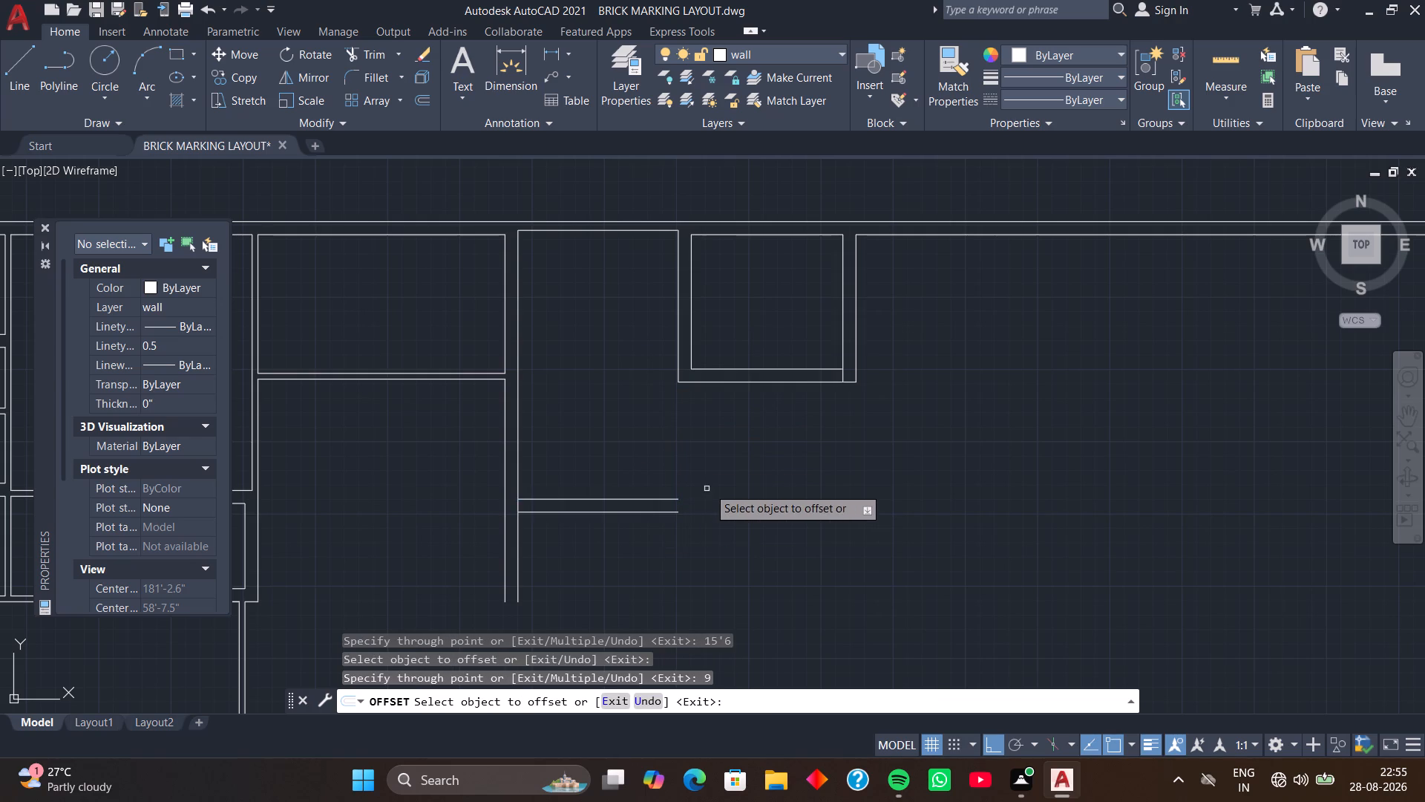
Offset the outer bottom line of the eastern room 7'6 south, in line with the western room's lower wall line.
left_click(733, 381)
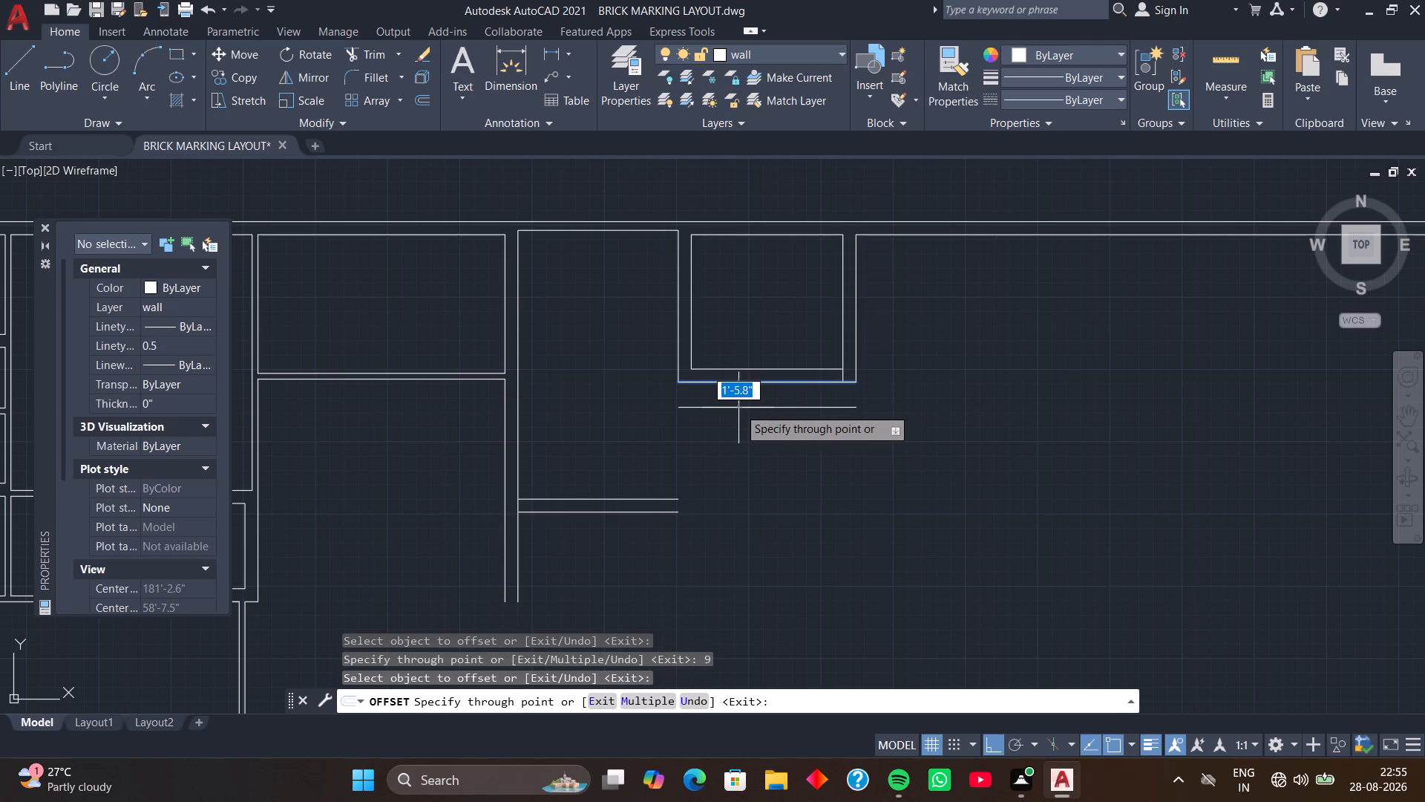
type("7'6")
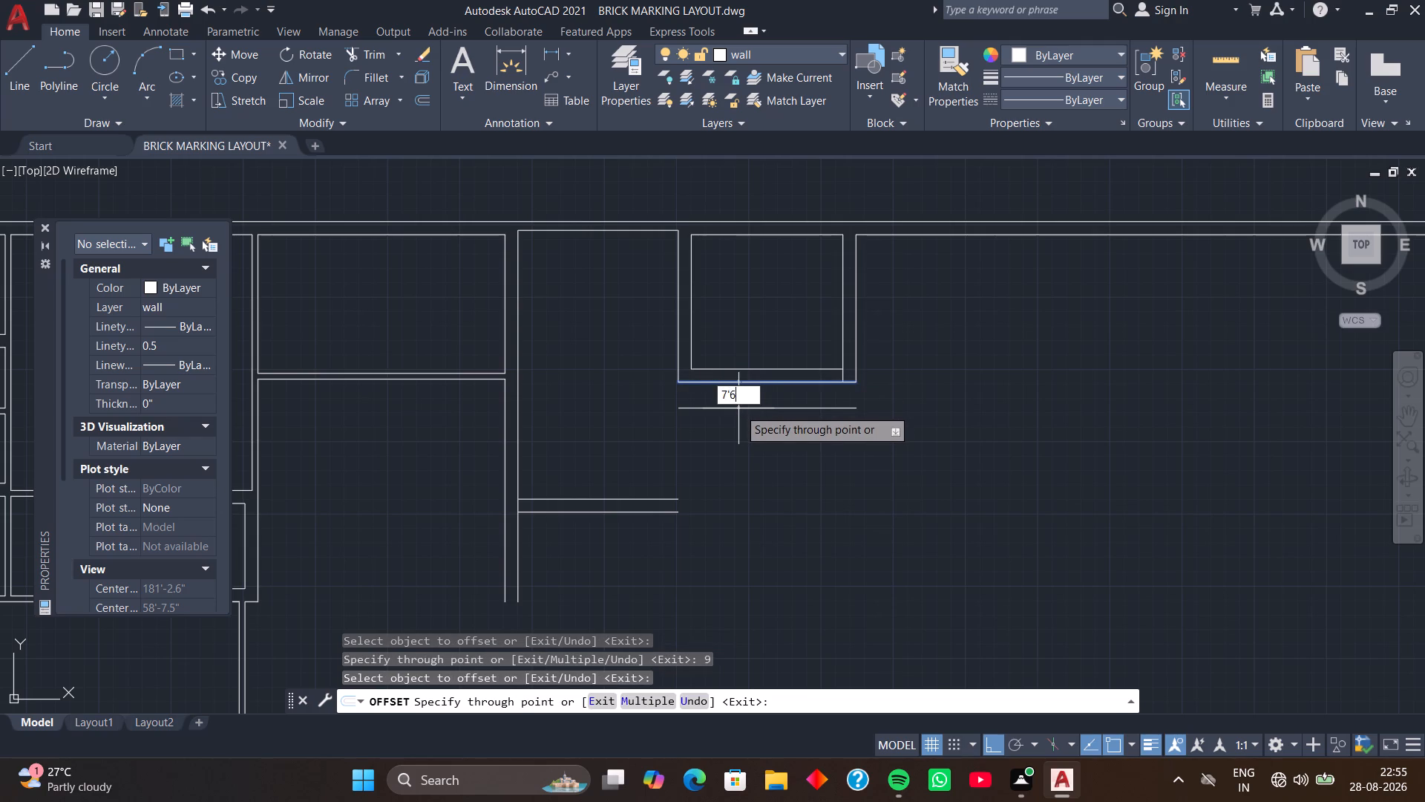
key("Return")
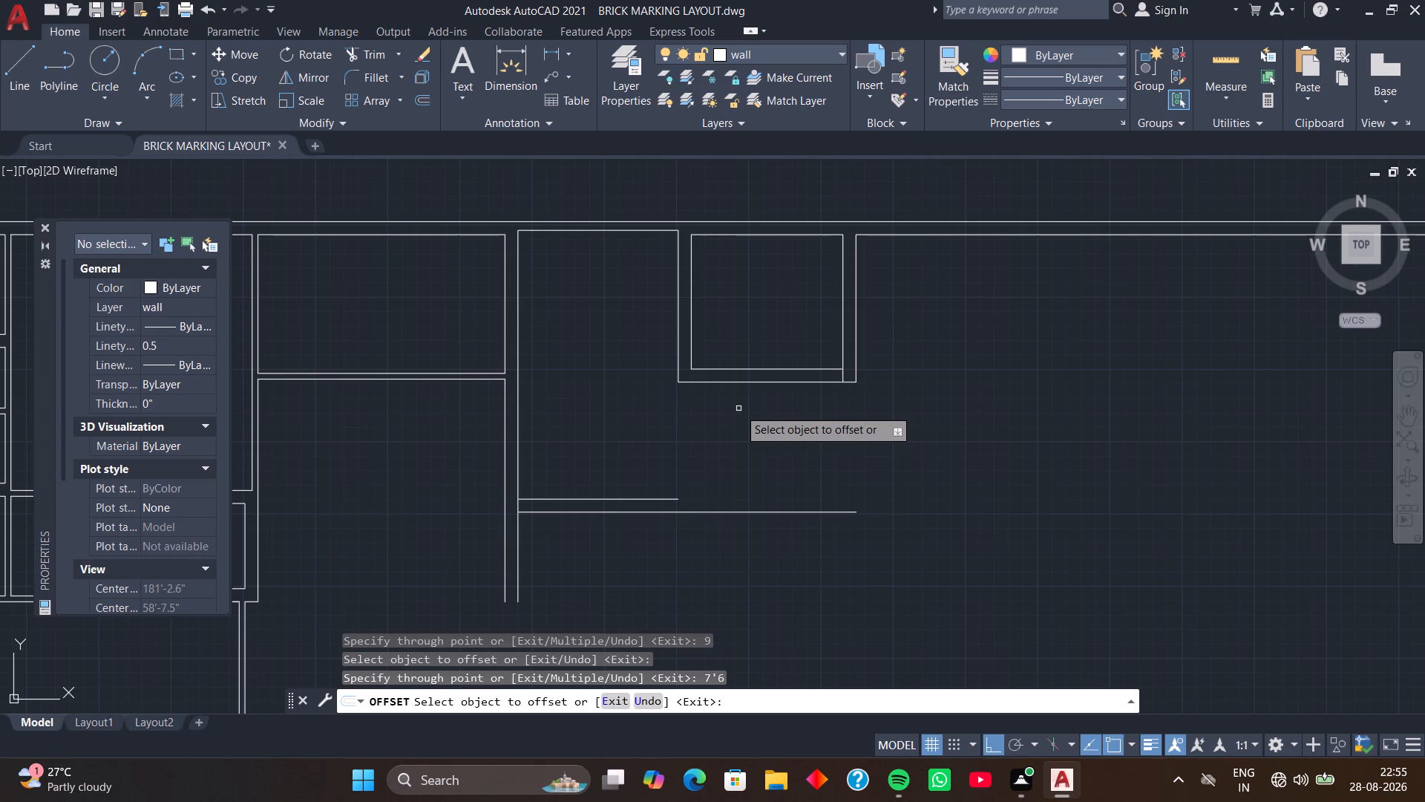
scroll(718, 482, "down", 1)
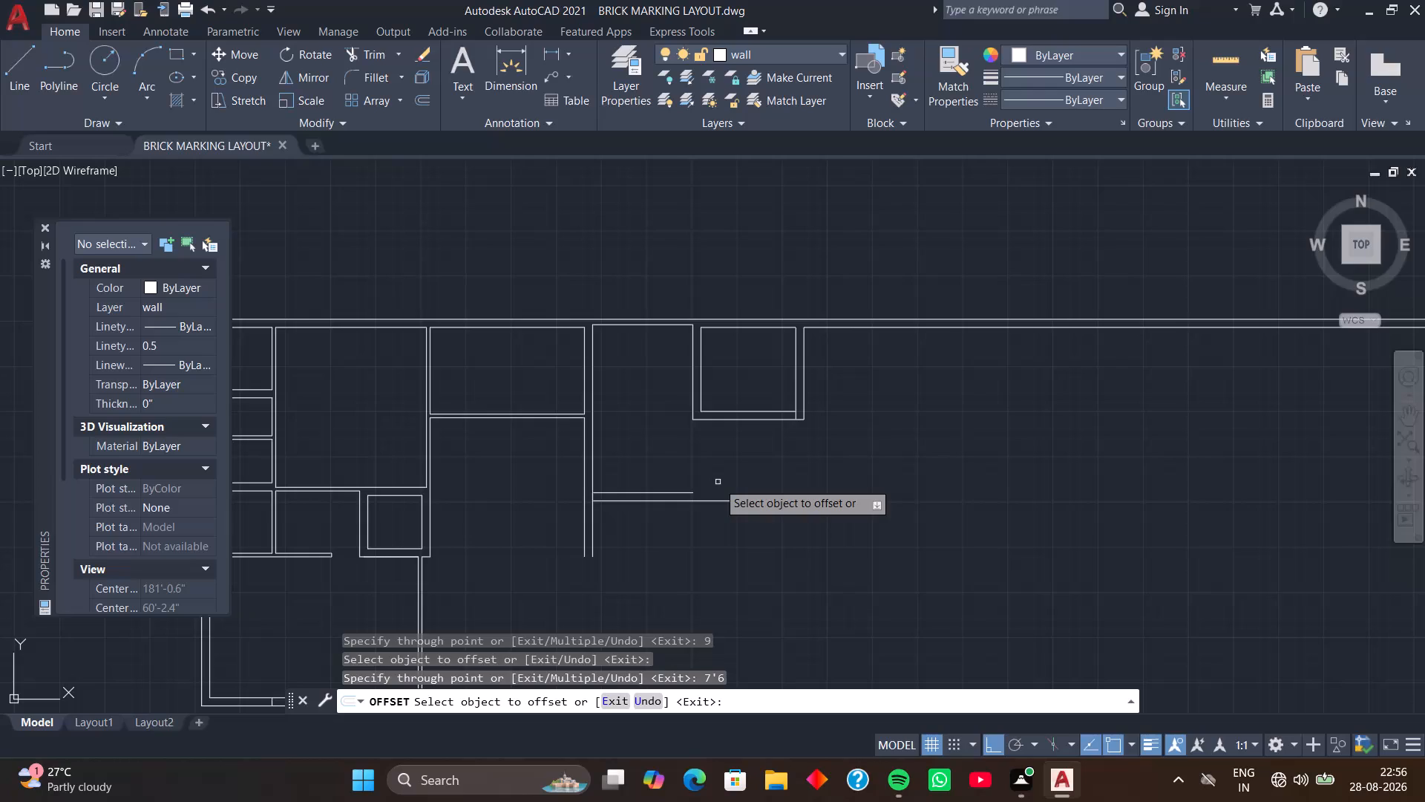
key("space")
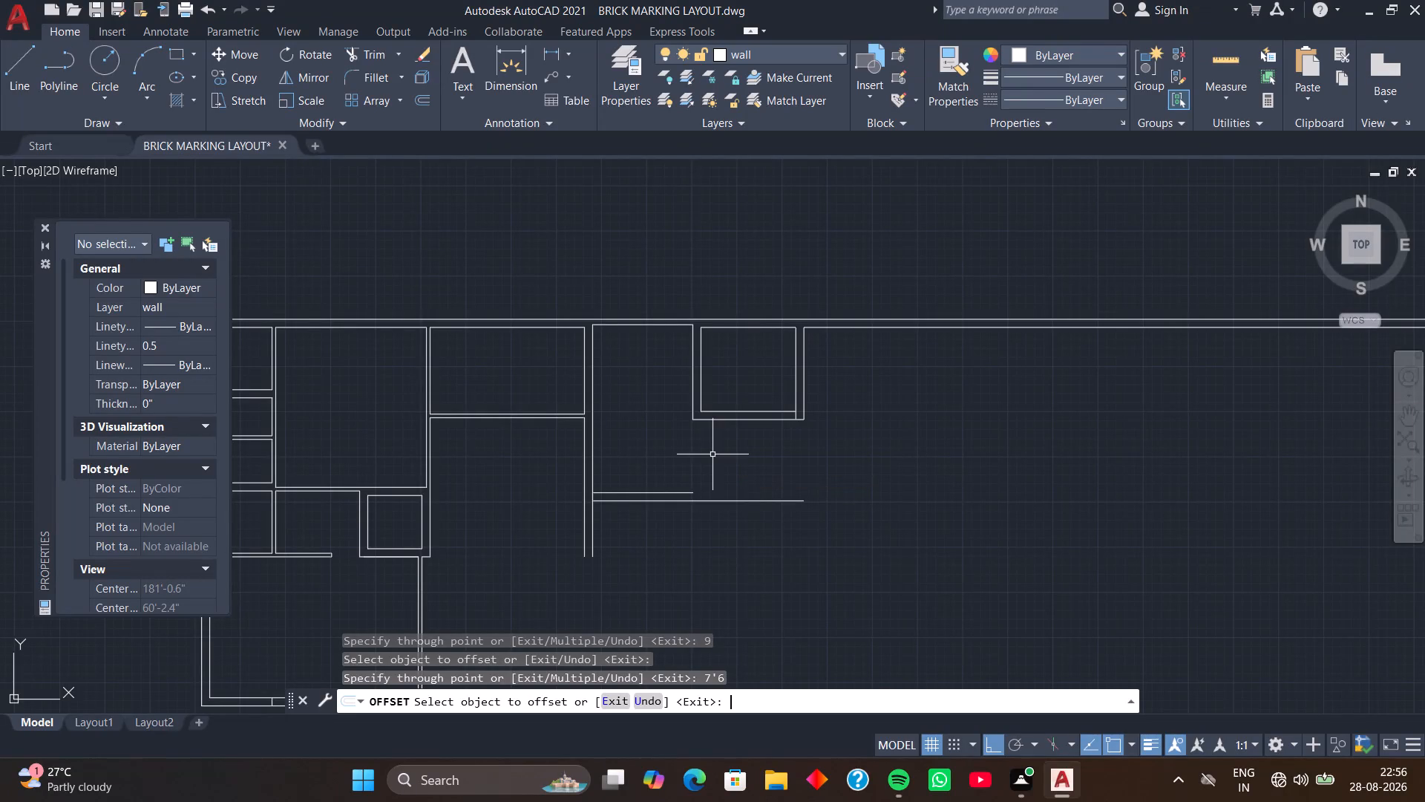
Measure the eastern room's outer west wall line with a temporary linear dimension and erase that dimension.
left_click(546, 56)
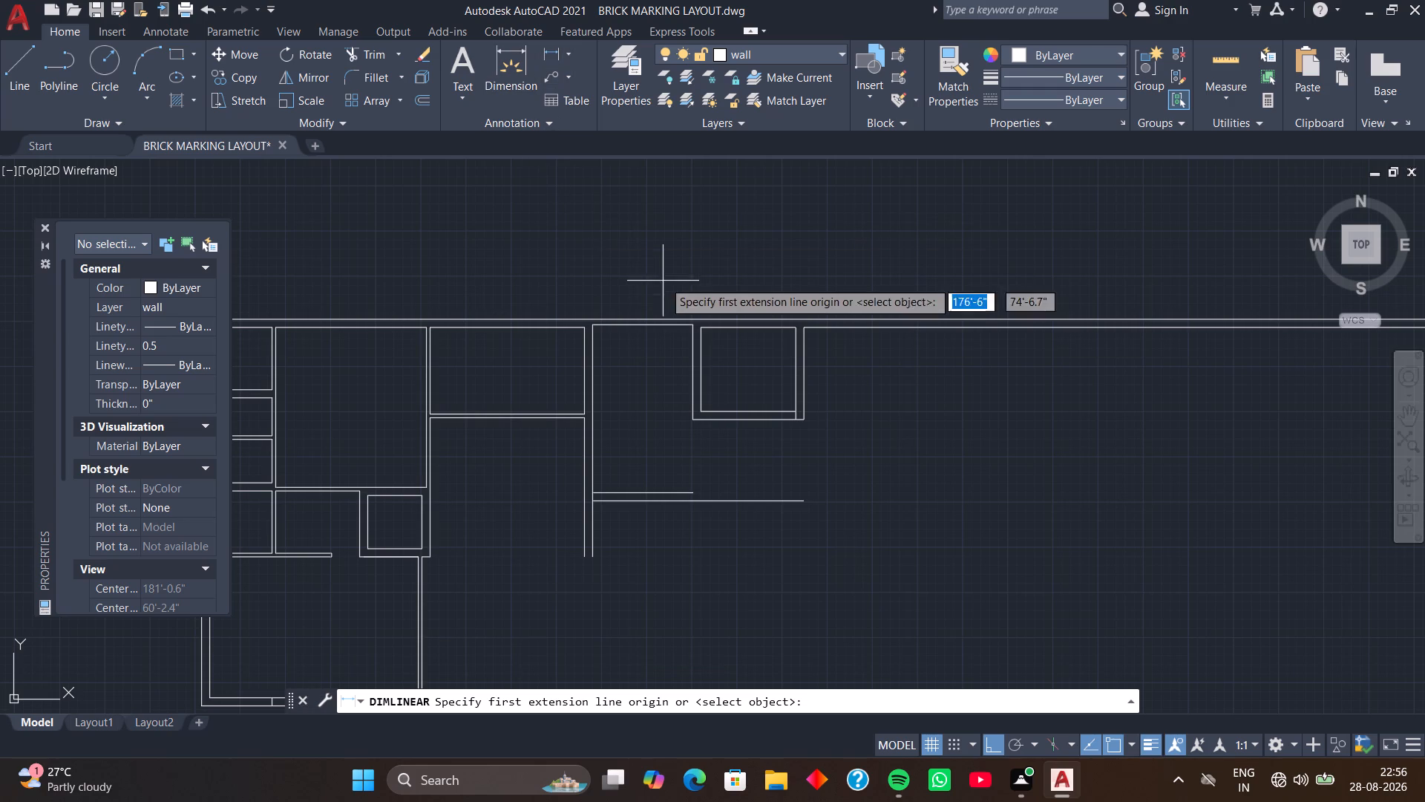
left_click(690, 327)
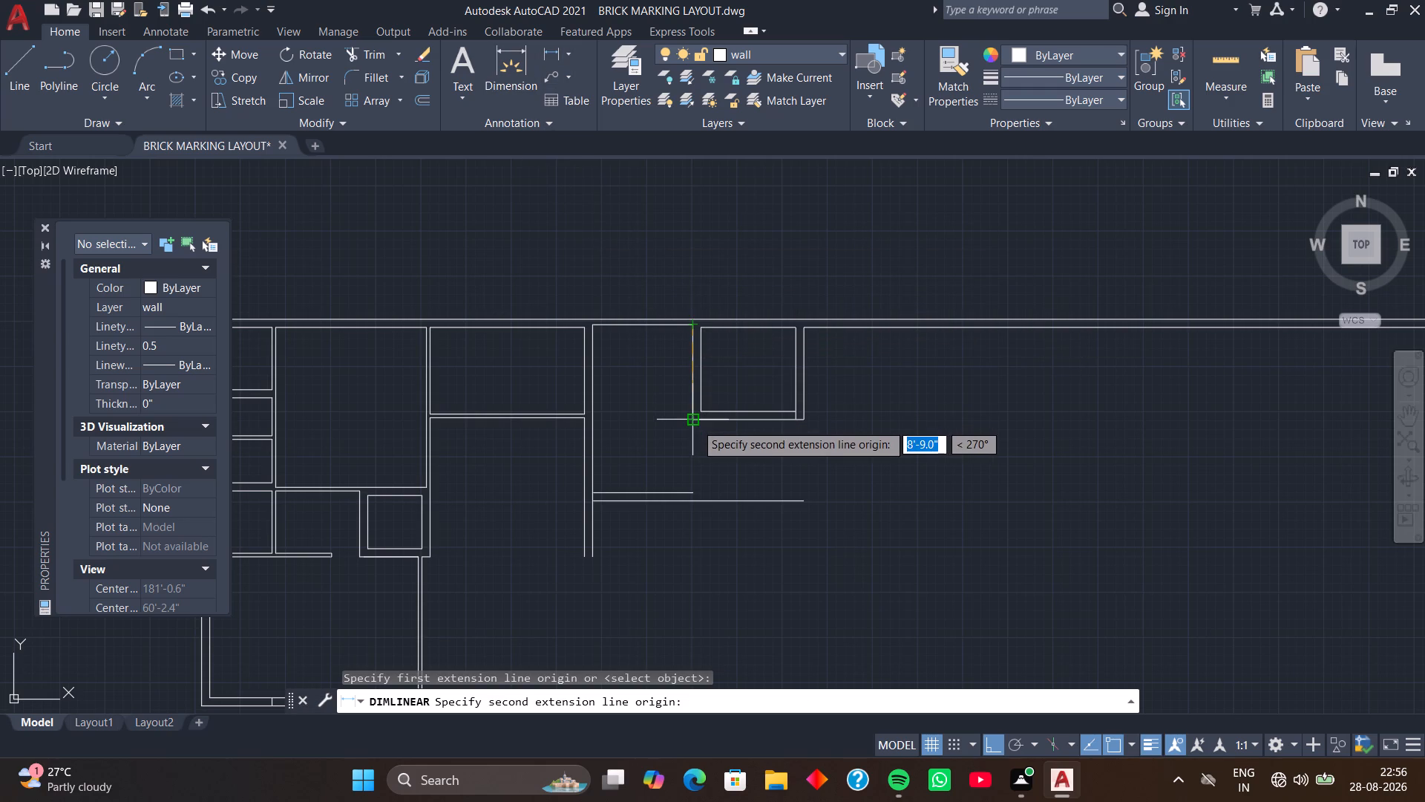
left_click(695, 423)
left_click(685, 423)
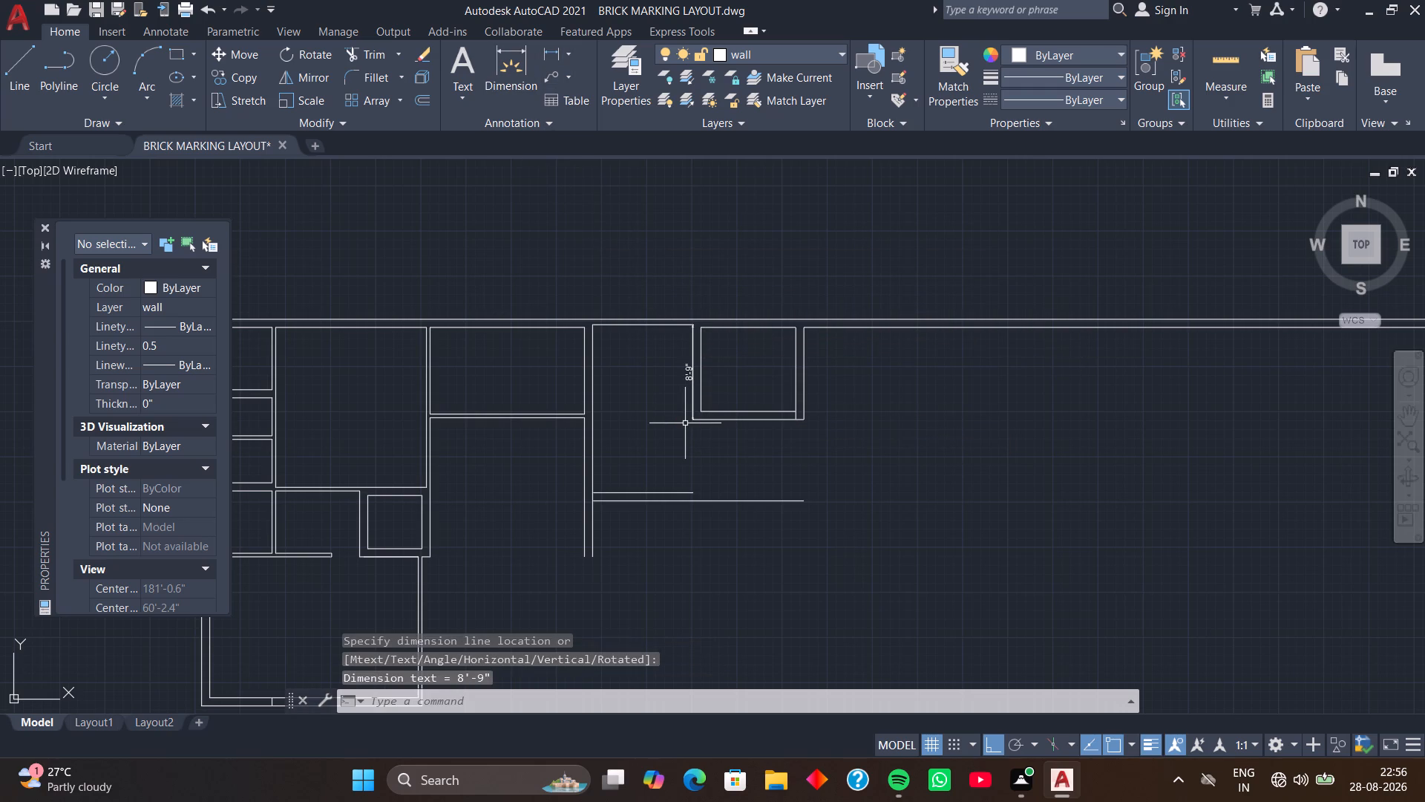
scroll(679, 394, "up", 3)
middle_click_drag(686, 350, 669, 359)
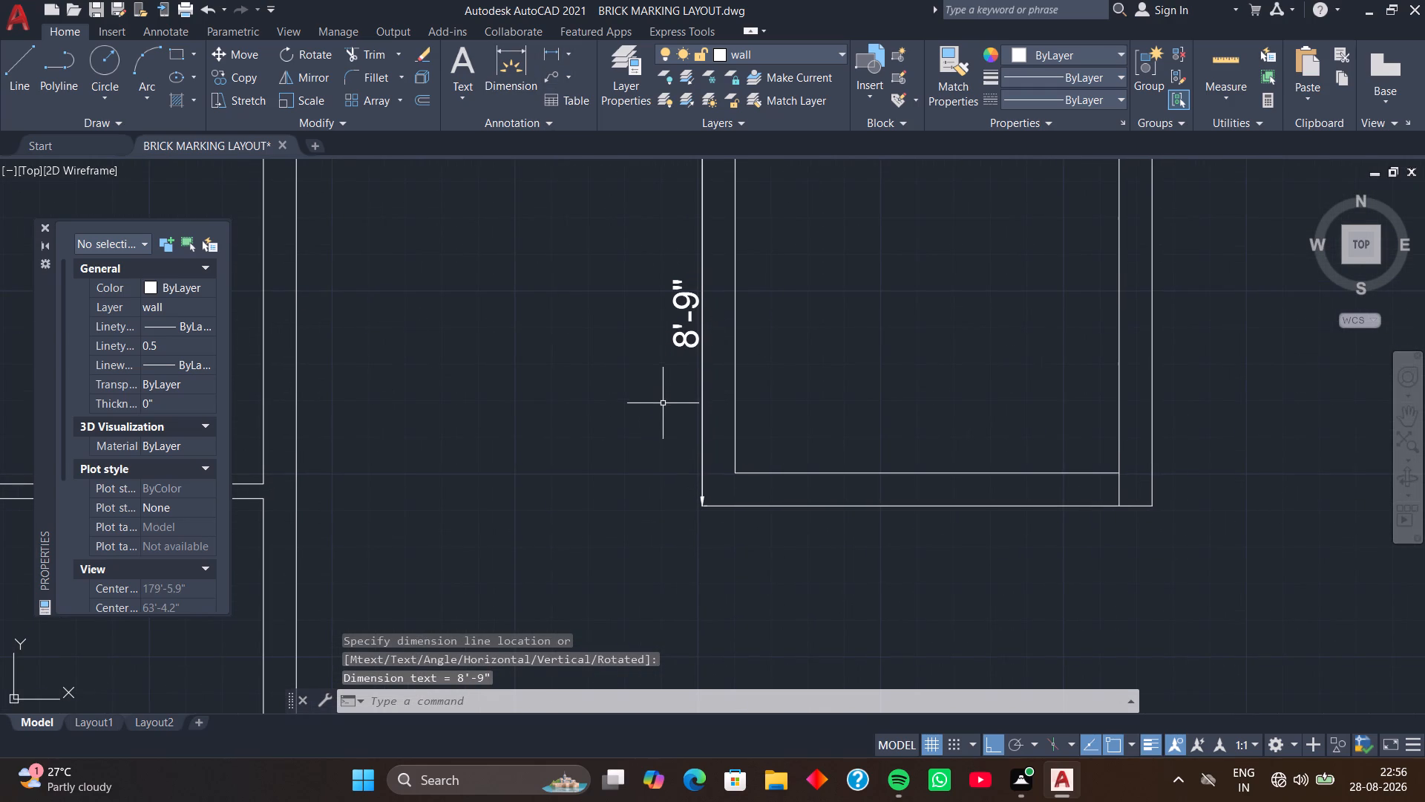
left_click(678, 332)
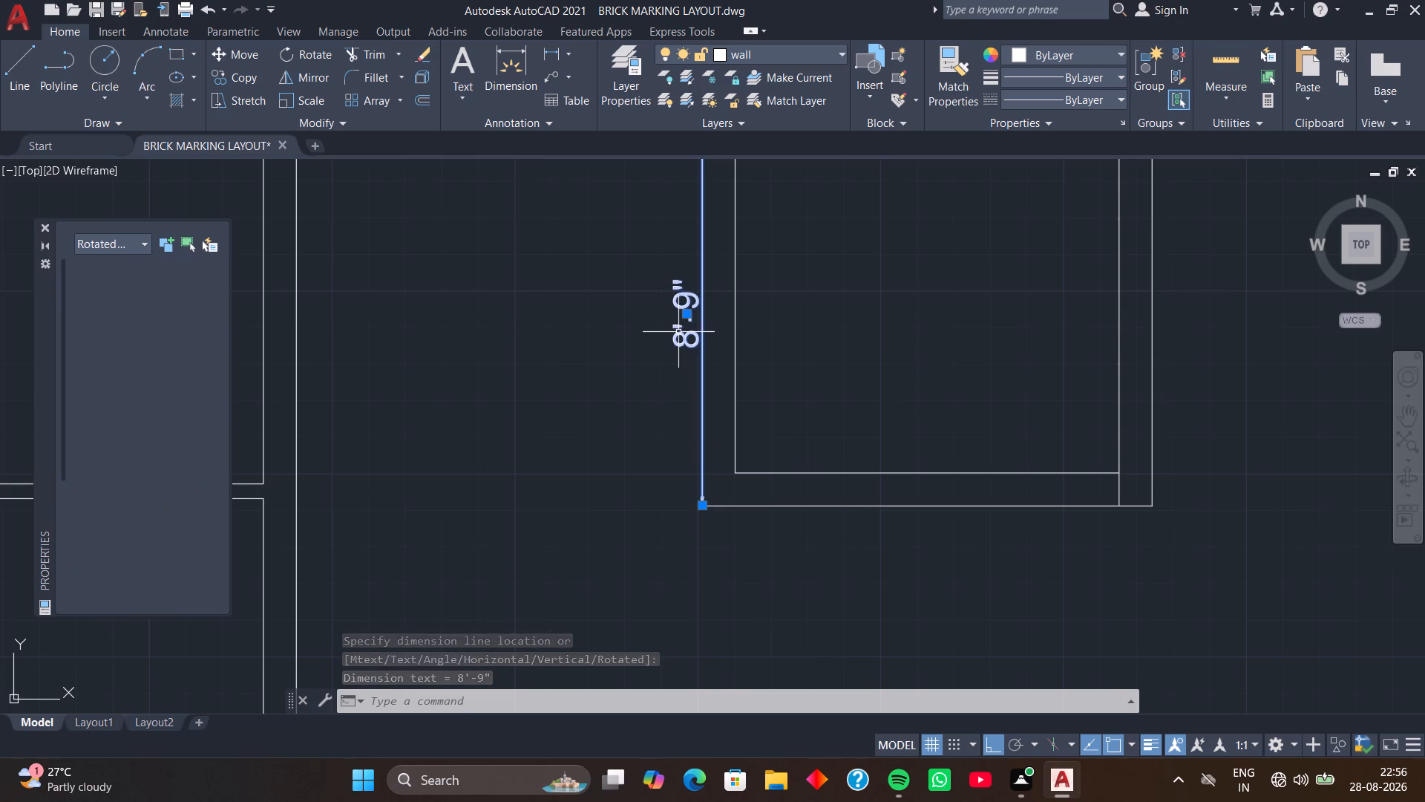
key("Delete")
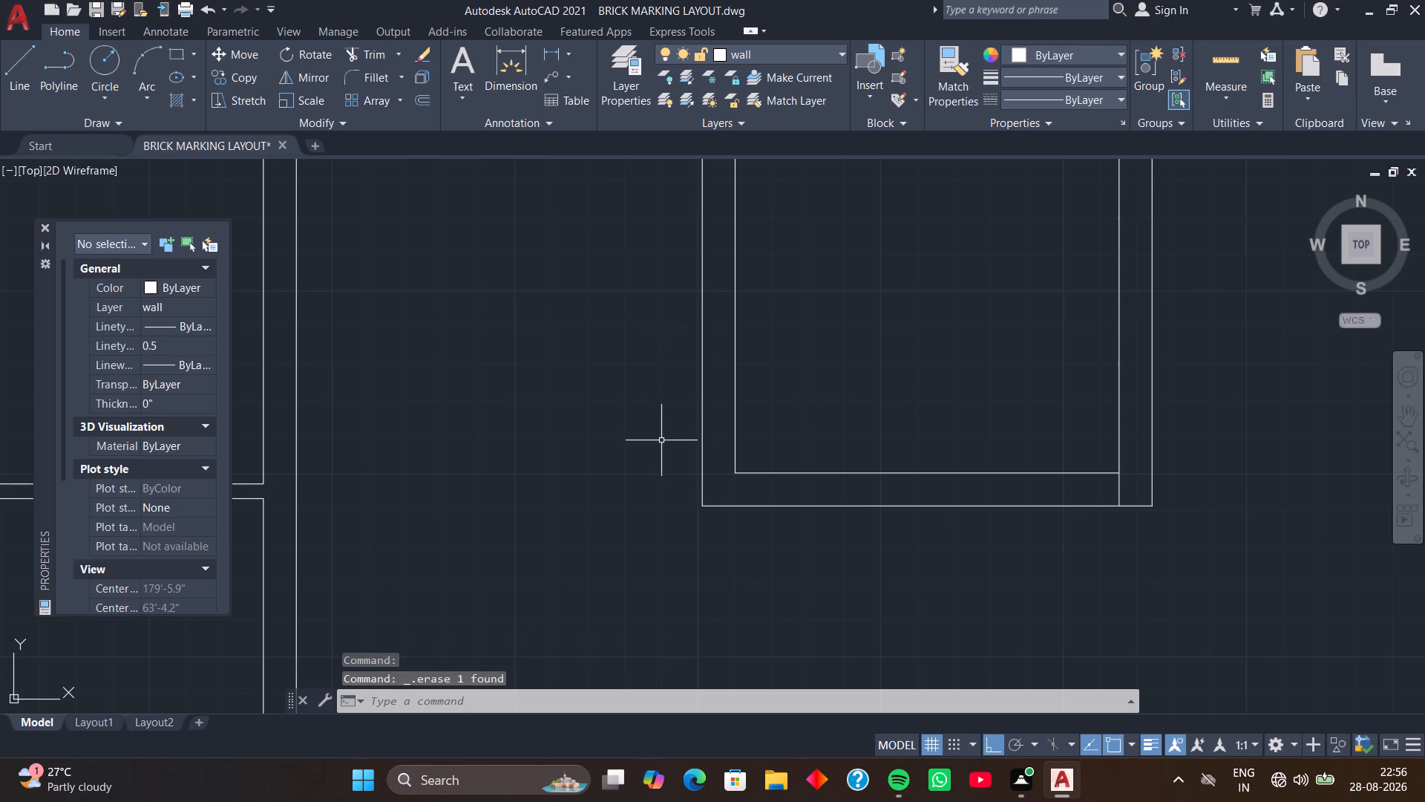
Erase the outer bottom line of the eastern room.
scroll(656, 446, "down", 1)
middle_click_drag(736, 547, 712, 513)
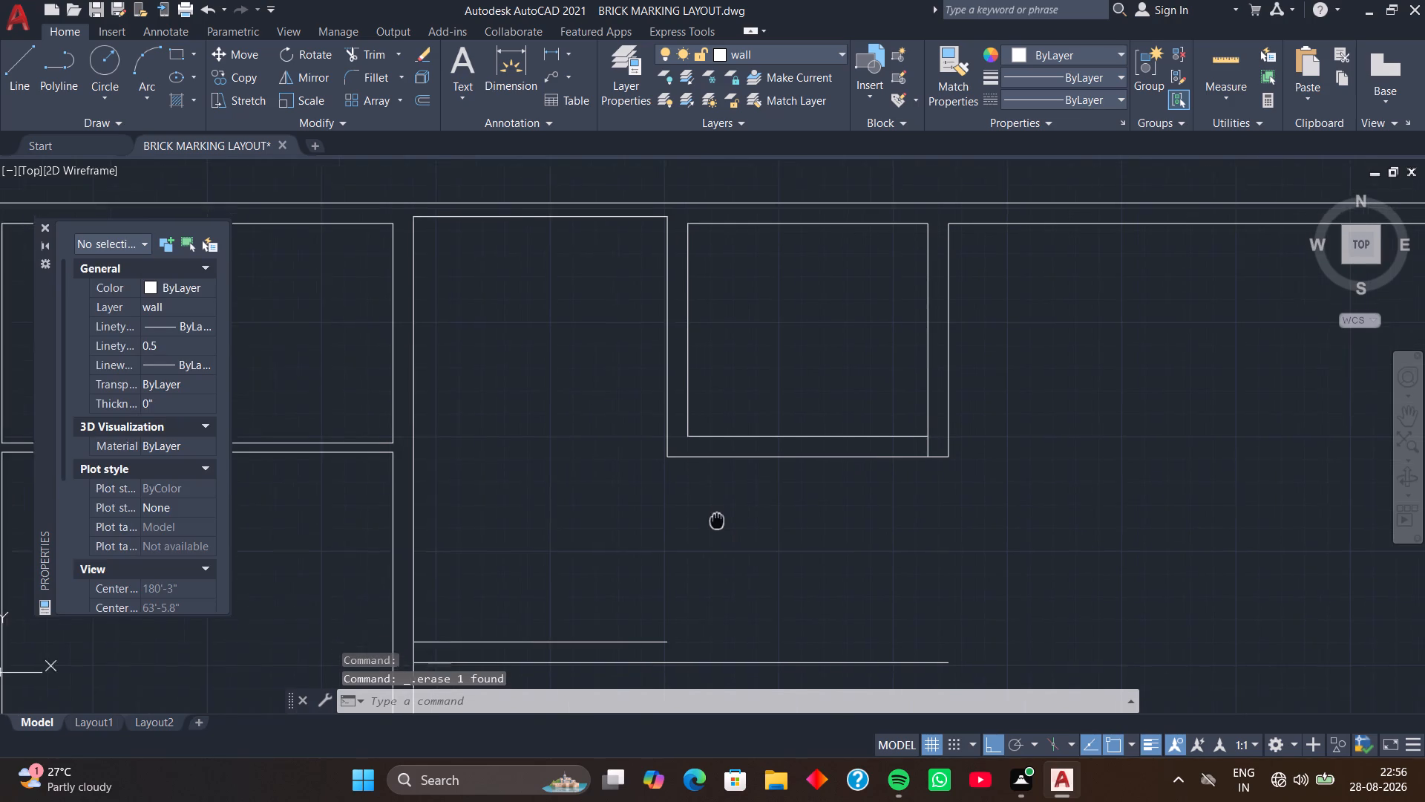
middle_click_drag(712, 513, 712, 510)
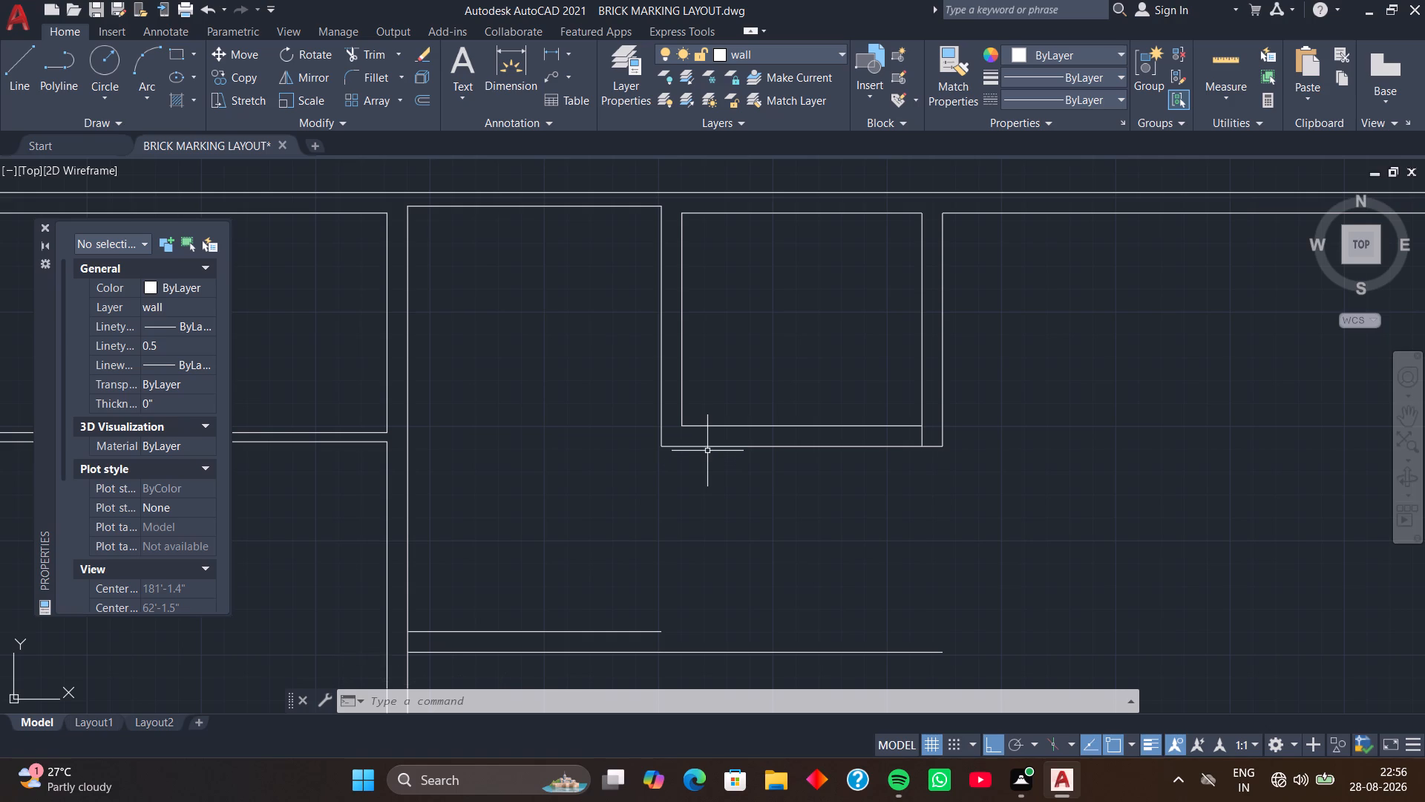
left_click(707, 446)
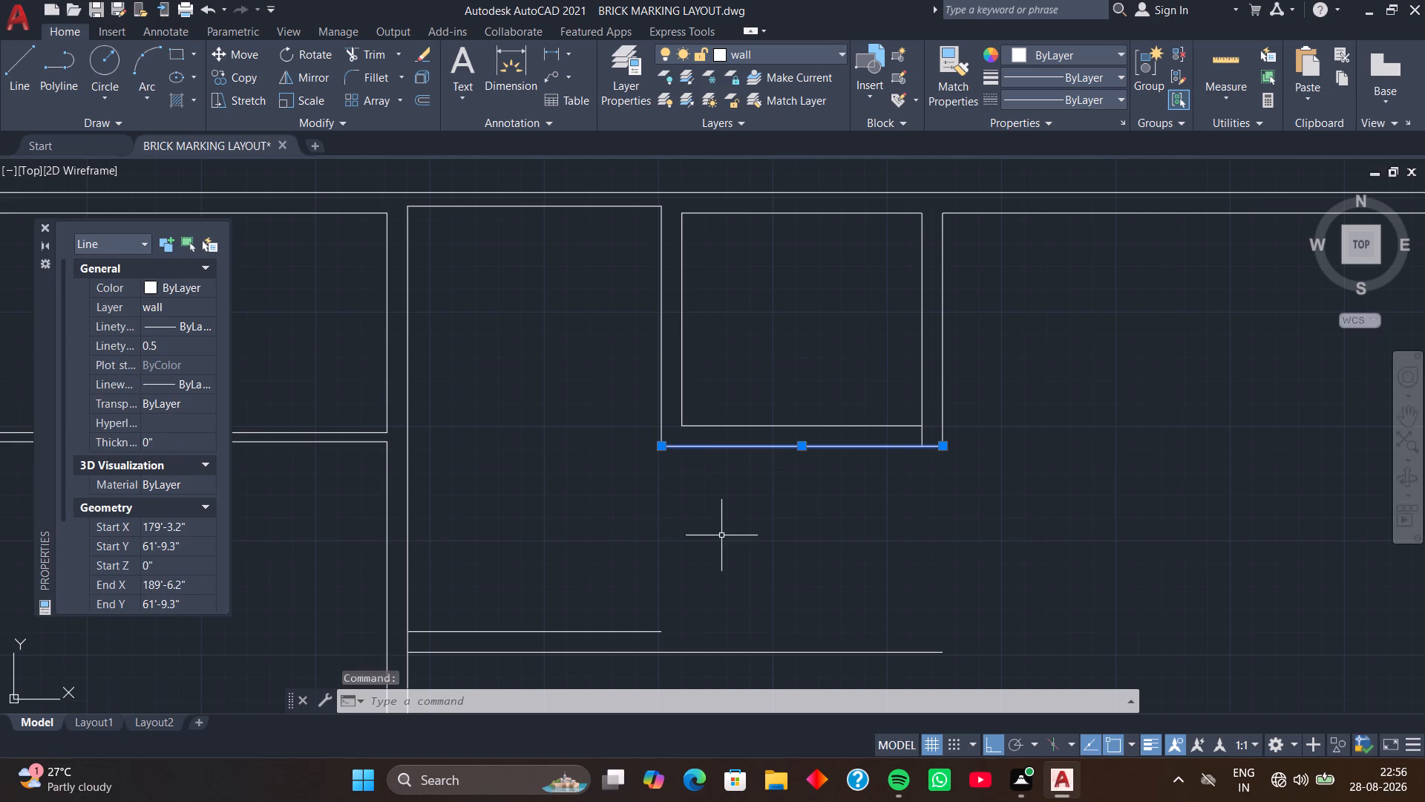
key("Delete")
Offset the eastern room's inner bottom line 9 inches north, into the room.
type("O")
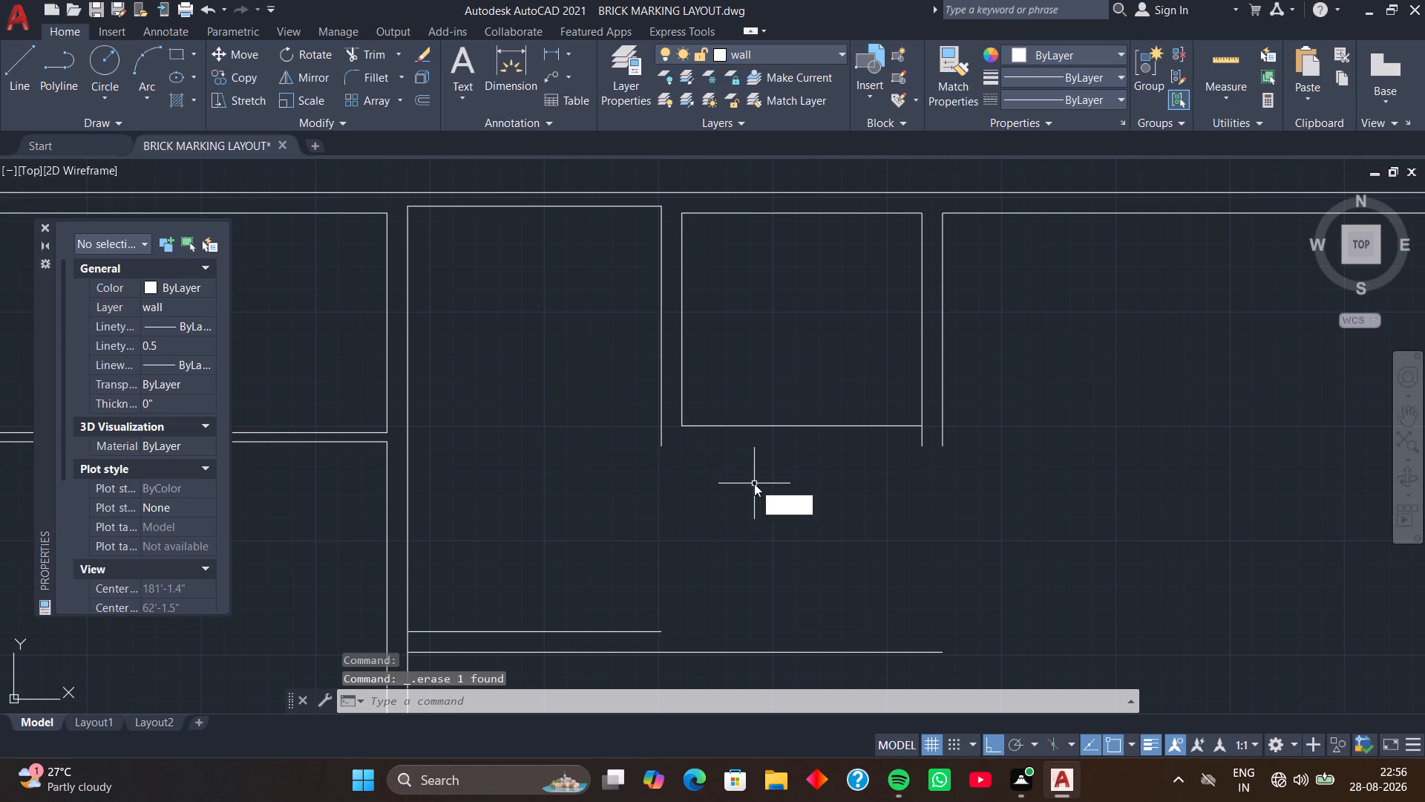
key("space")
key("space")
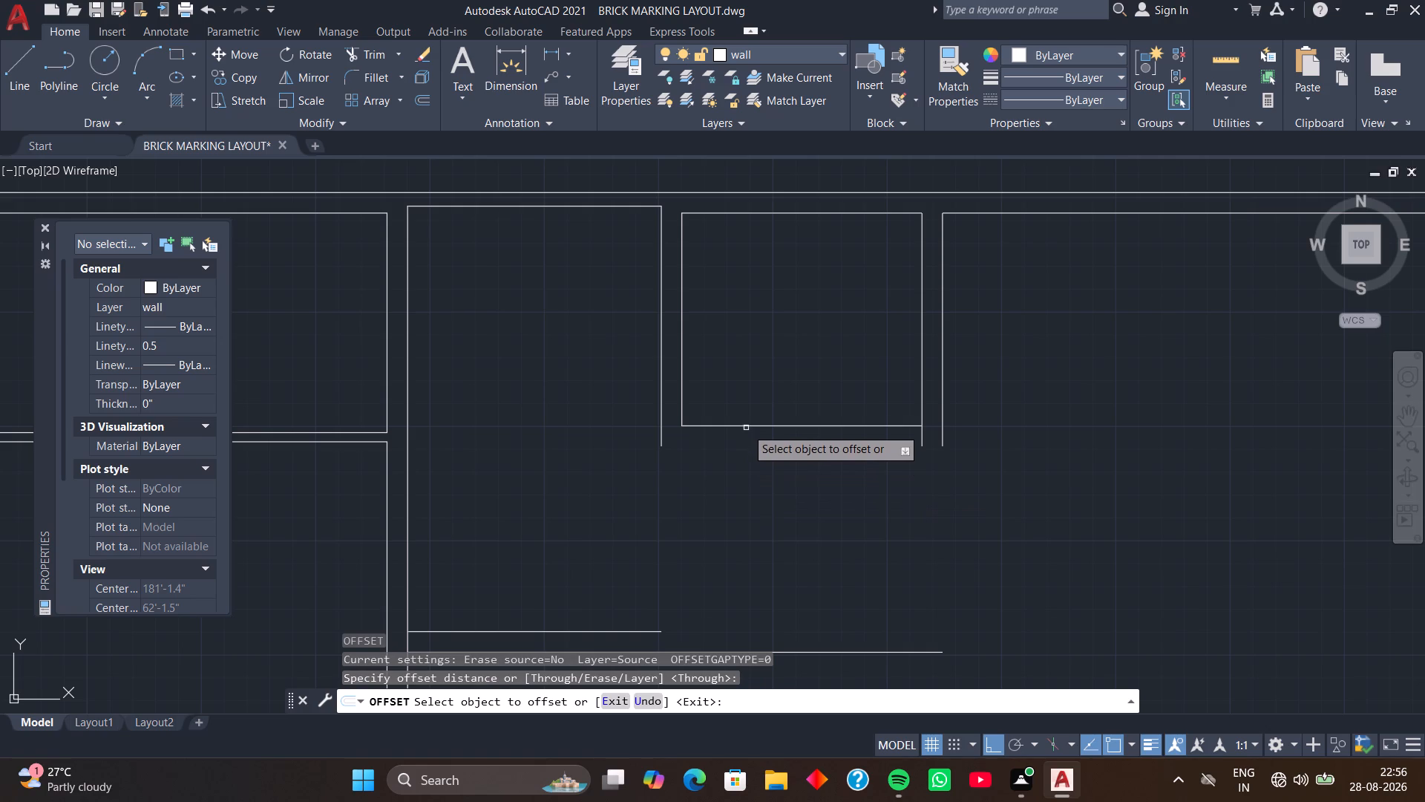
left_click(746, 426)
key("9")
key("Return")
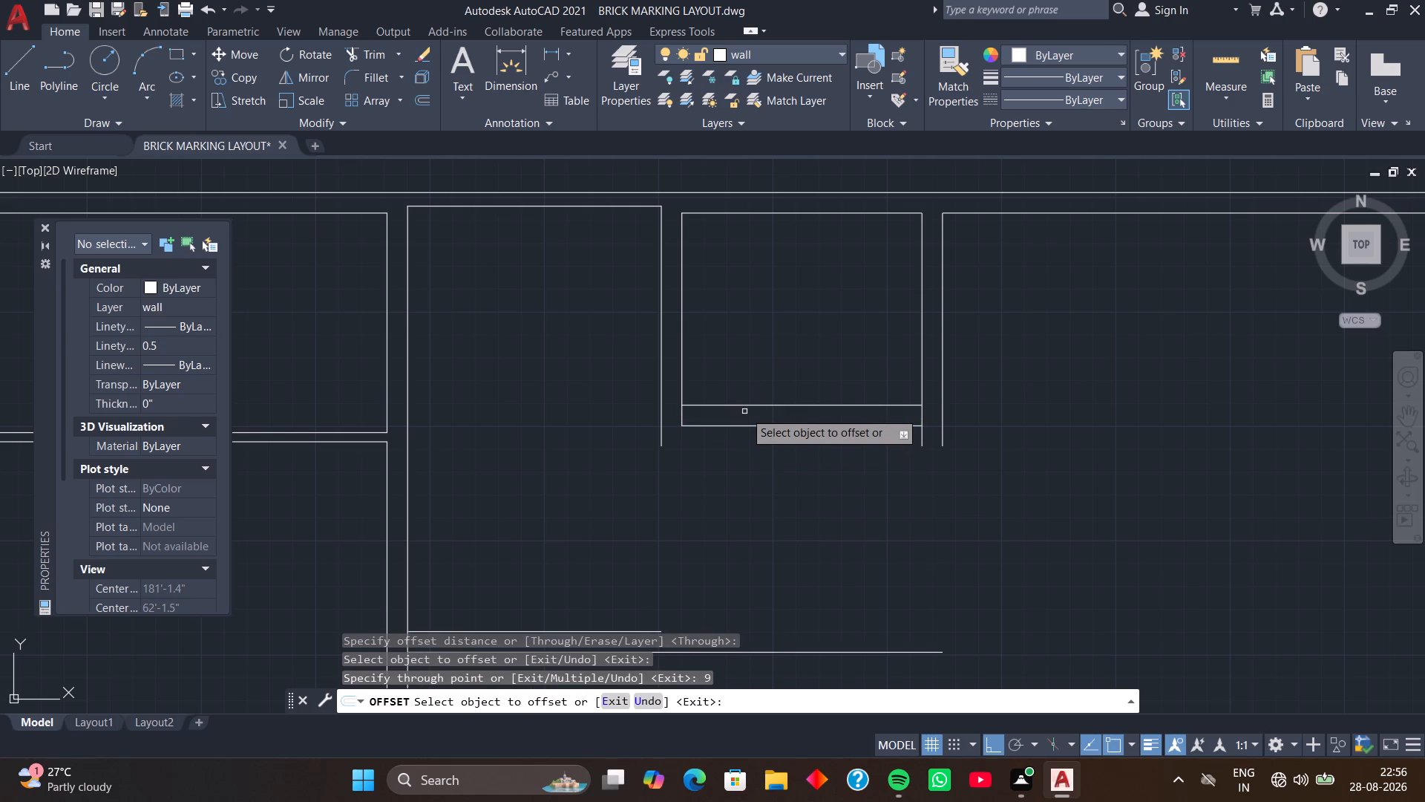
key("space")
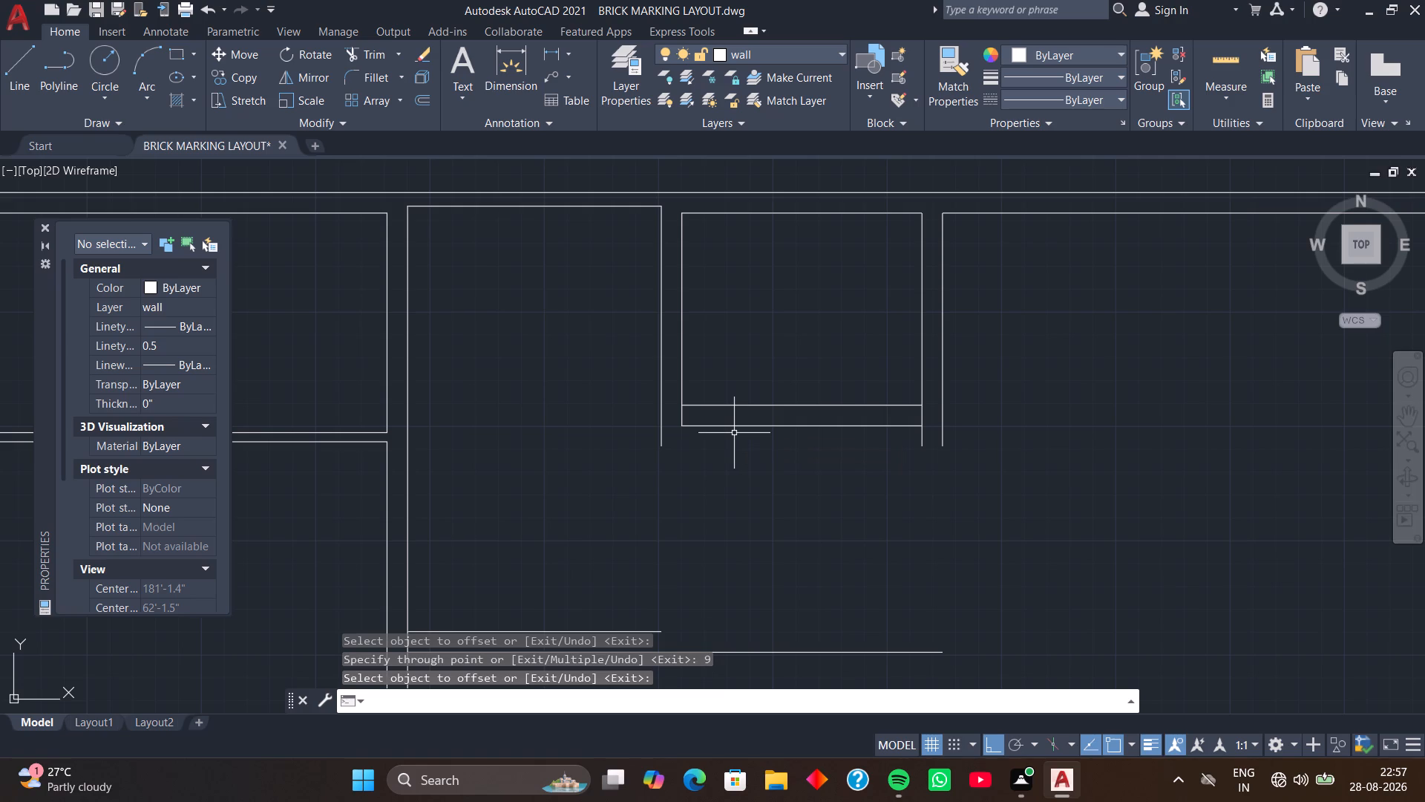
Extend both ends of the eastern room's lower bottom line to the room's outer west and east wall lines.
key("x")
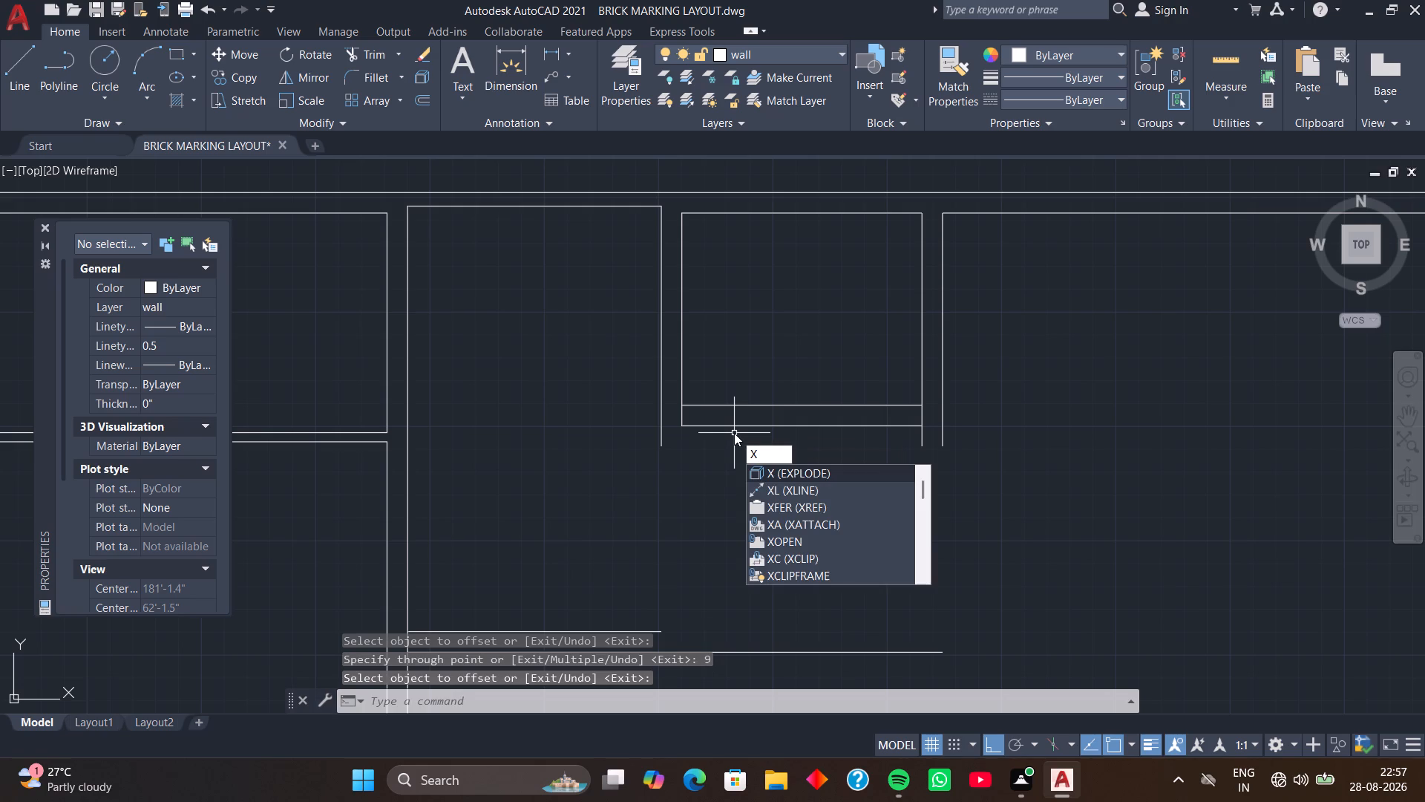
key("l")
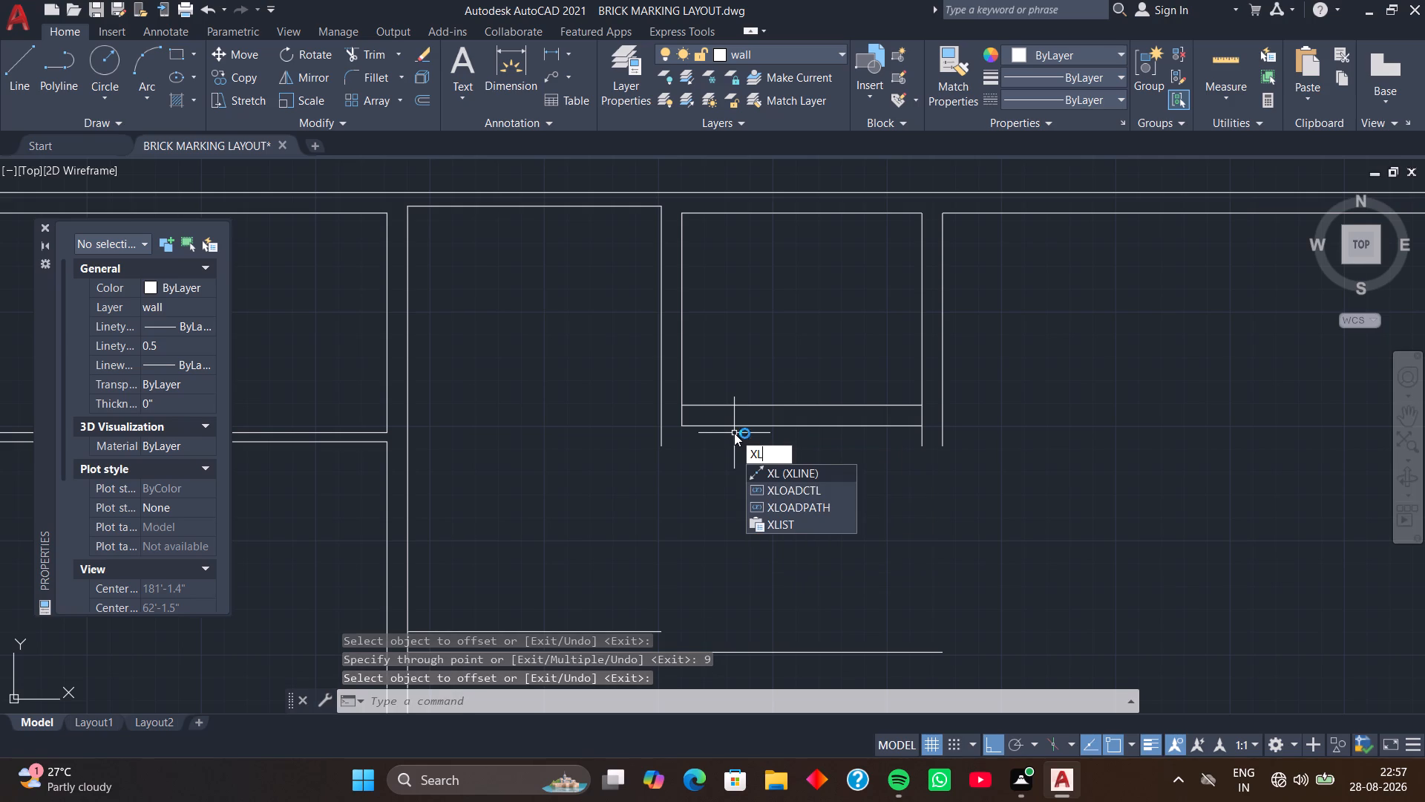
key("BackSpace")
key("BackSpace")
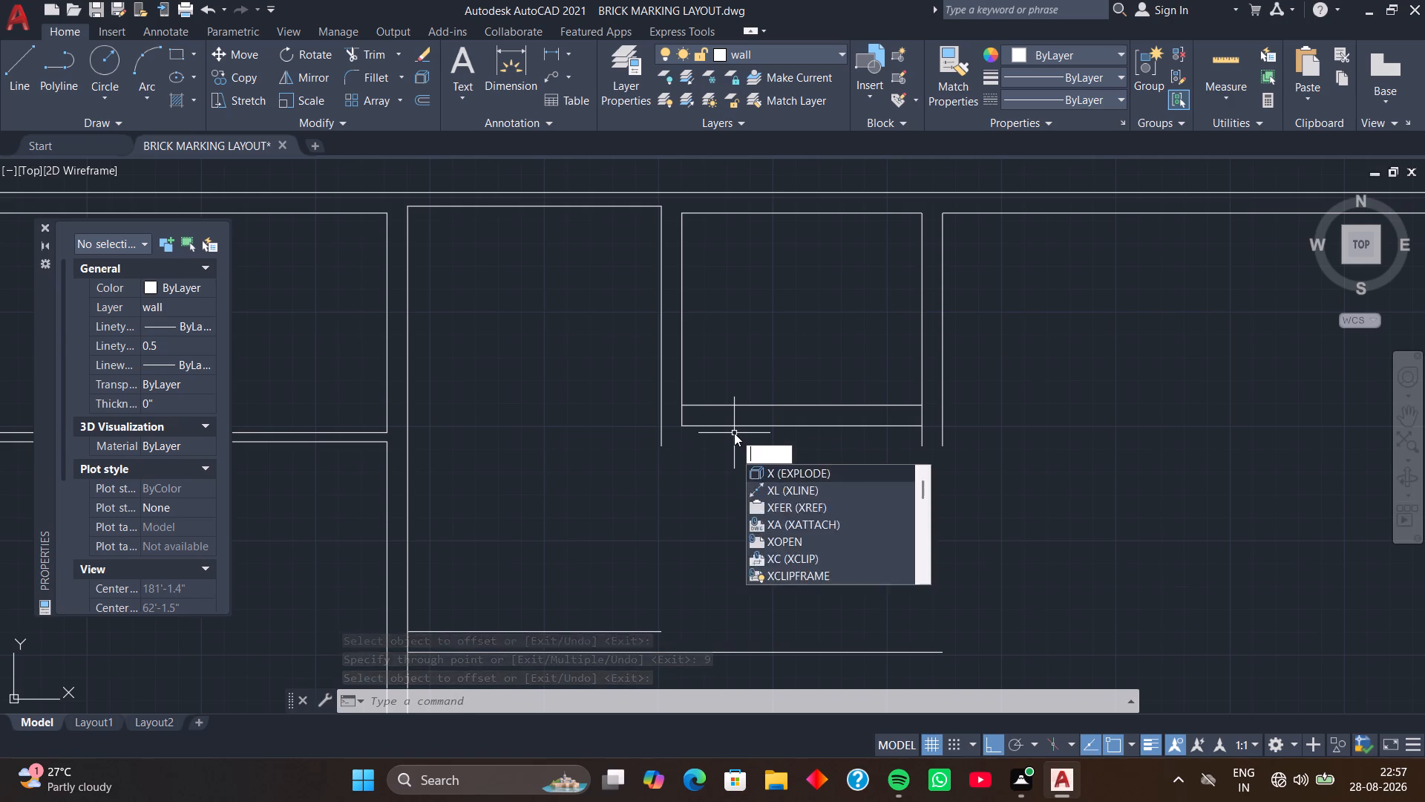
type("EX")
key("space")
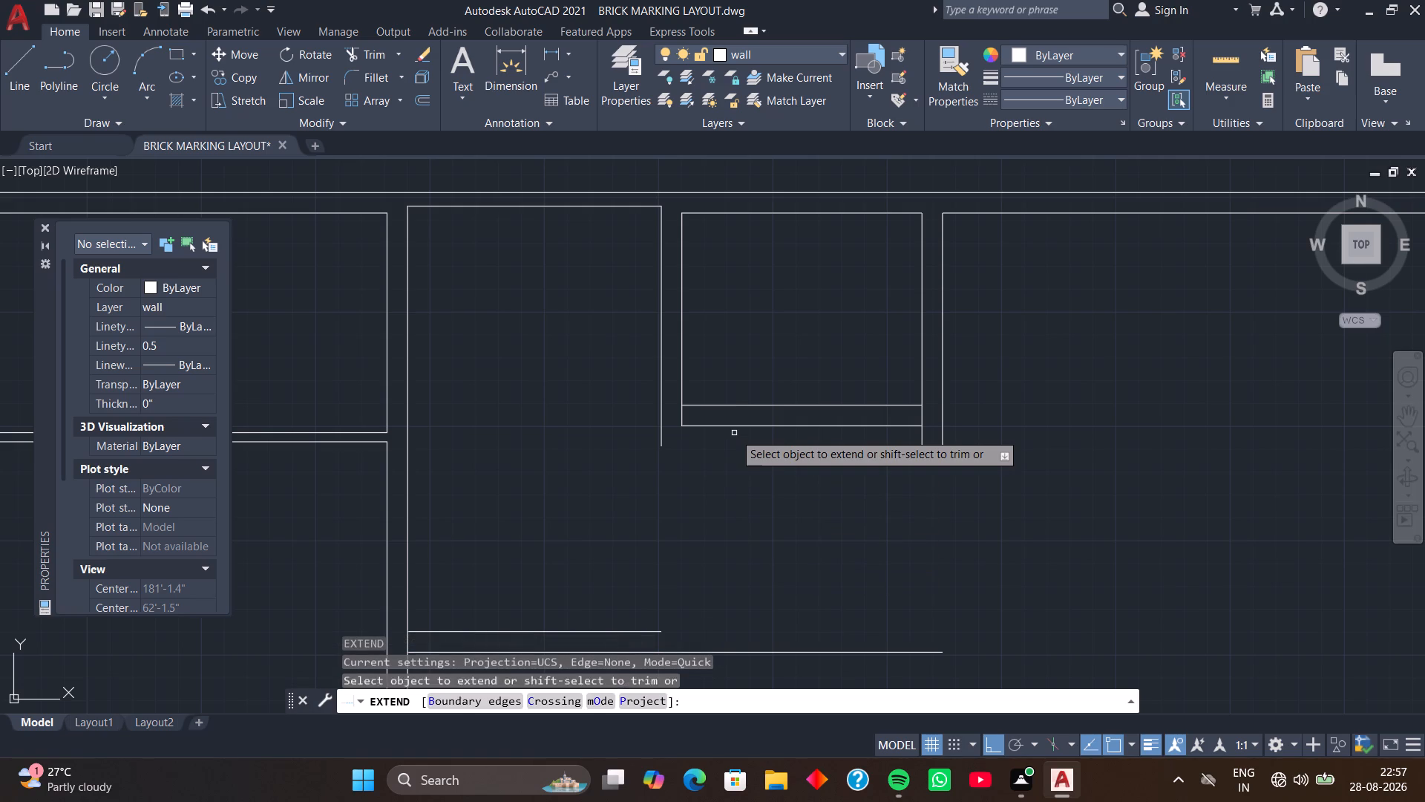
left_click(730, 425)
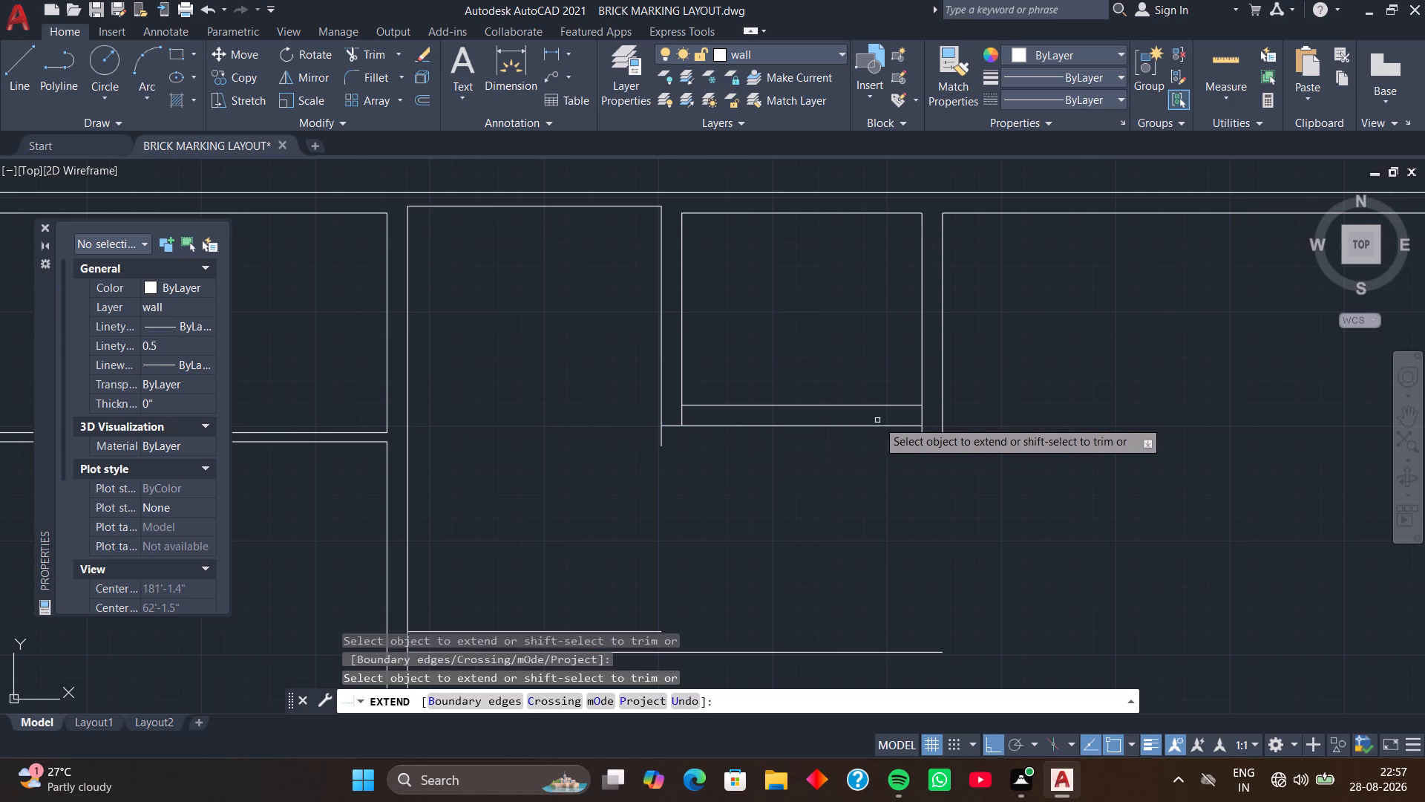
left_click(894, 424)
key("space")
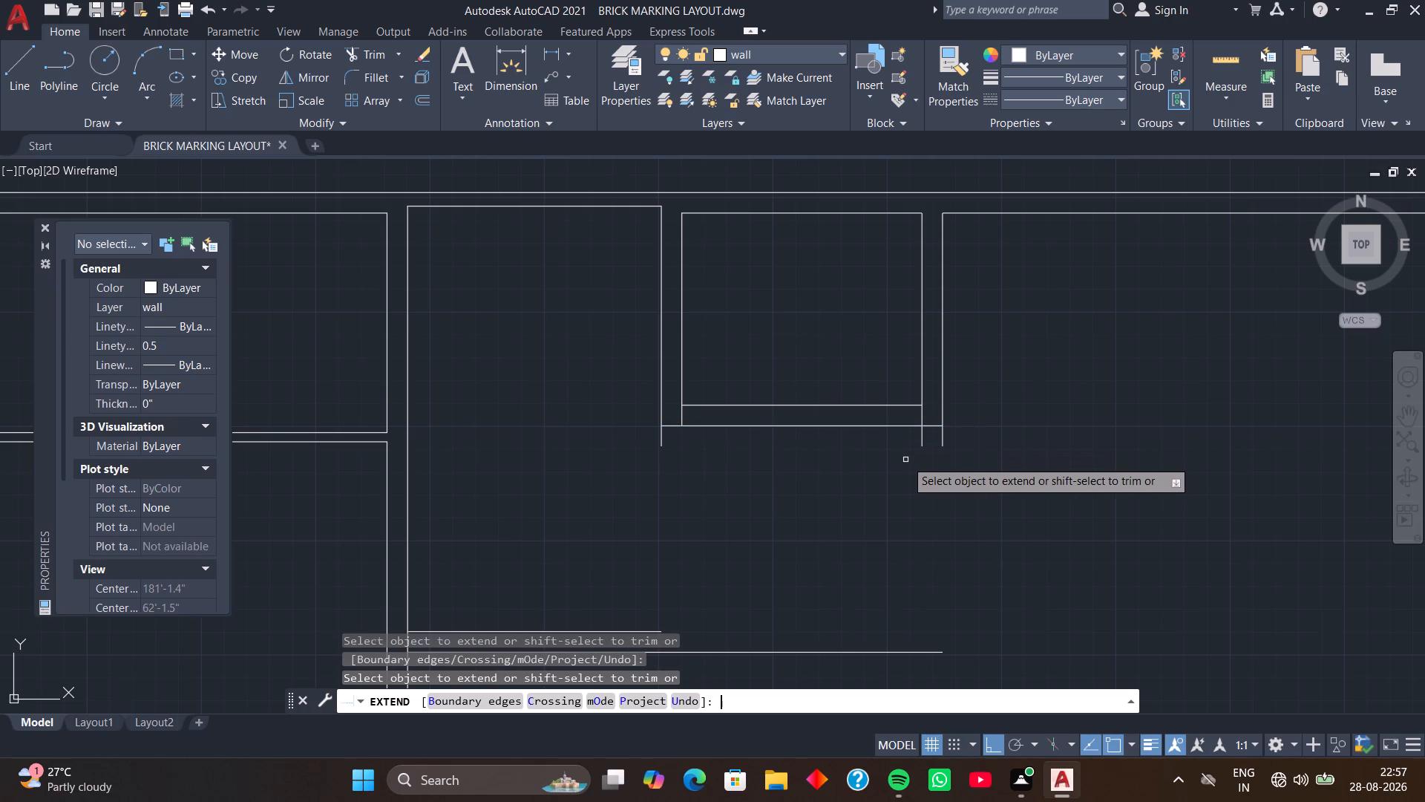
Trim the wall line ends protruding south of the eastern room's bottom wall and the inner west wall stub between its two lines.
type("TR")
key("space")
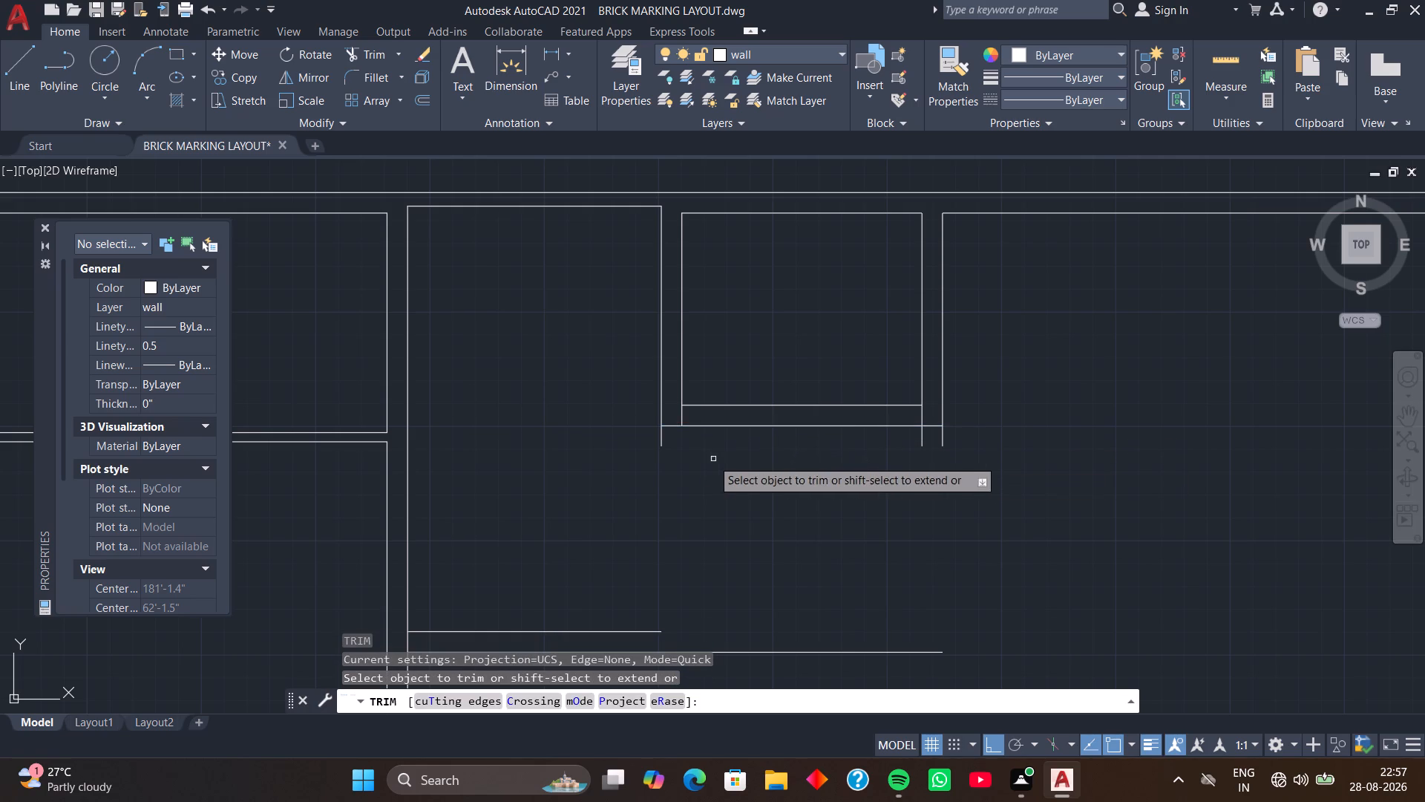
left_click(661, 440)
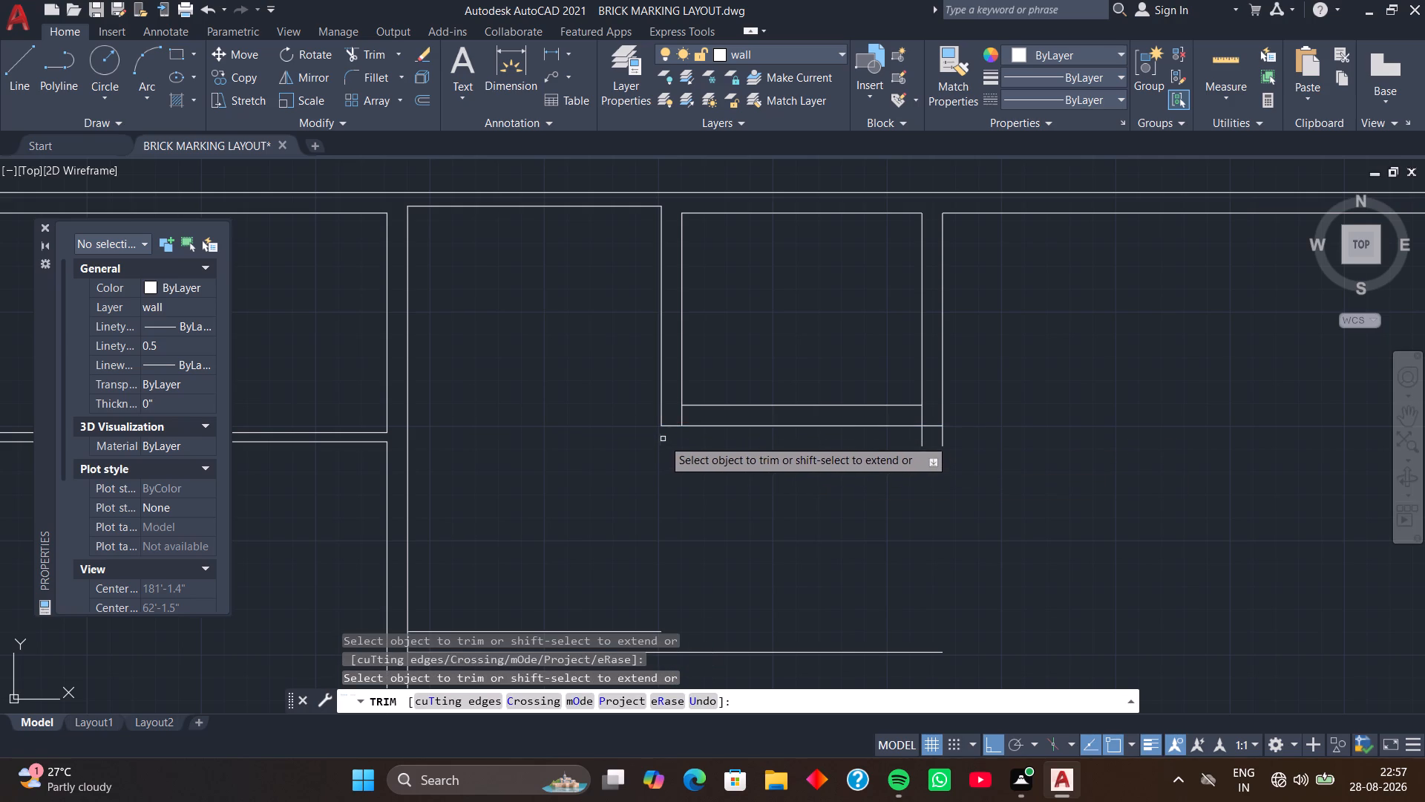
left_click(680, 420)
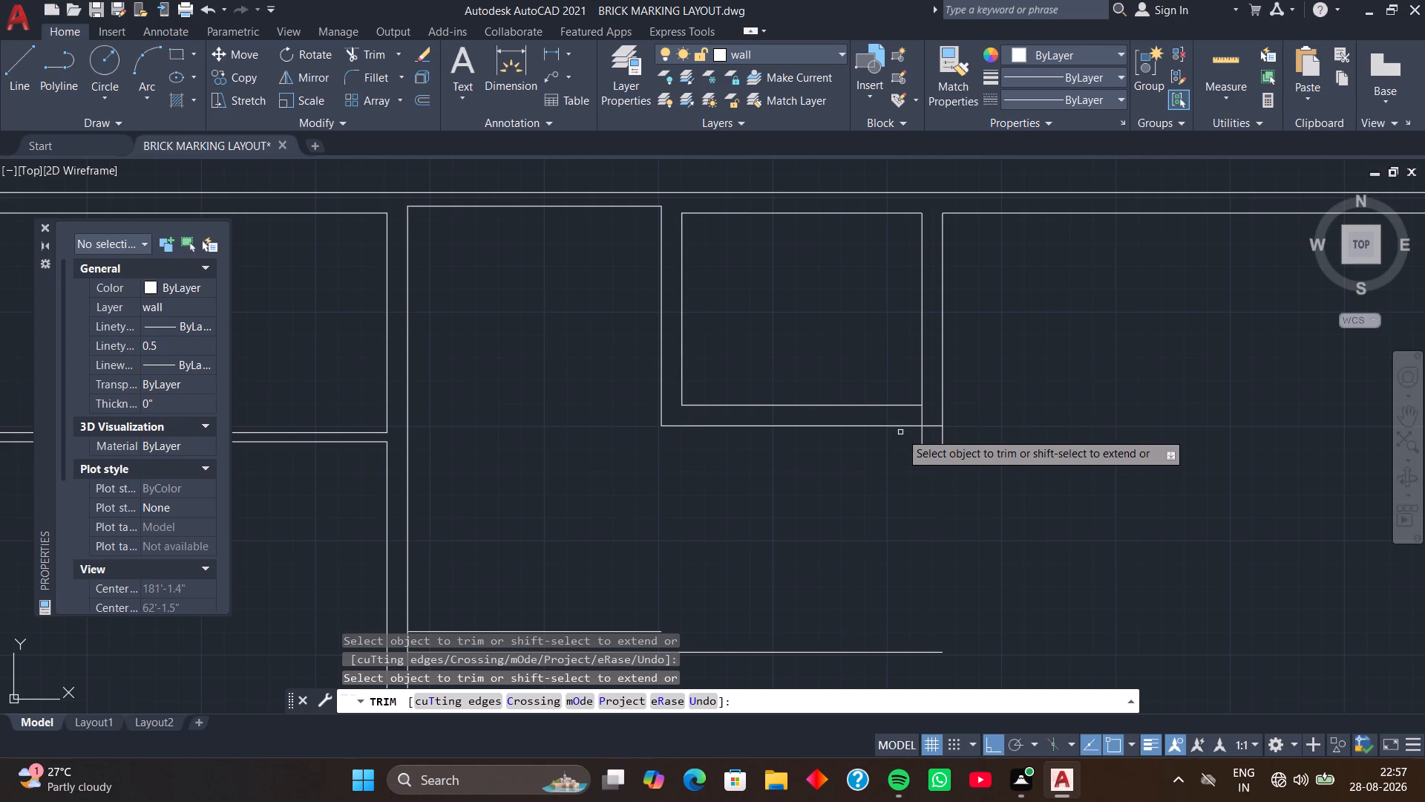
left_click(920, 432)
left_click(943, 434)
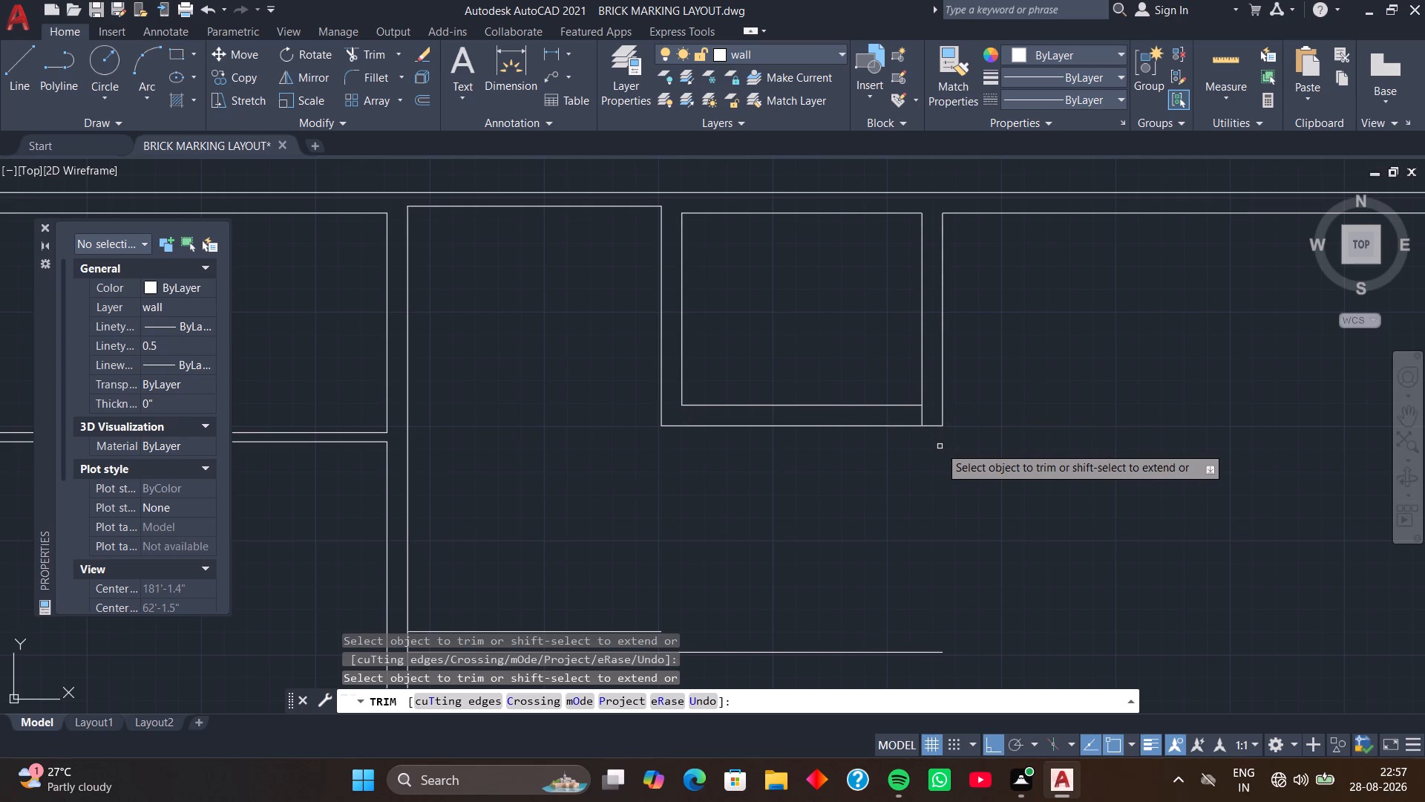
scroll(925, 458, "down", 1)
middle_click_drag(927, 466, 867, 381)
key("space")
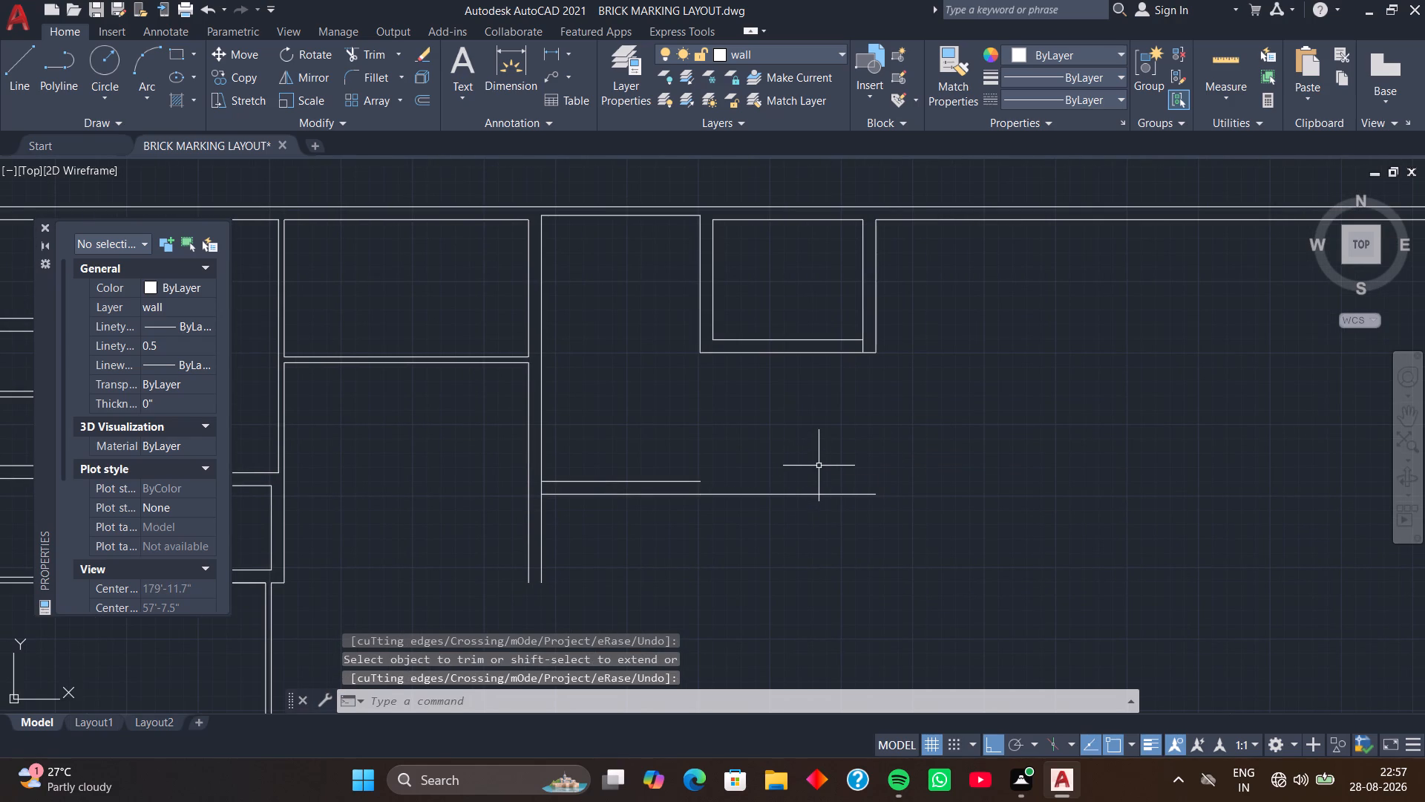
Offset the lower wall line south of the eastern room 9 inches north, continuing the western room's double wall eastward.
key("o")
key("space")
key("space")
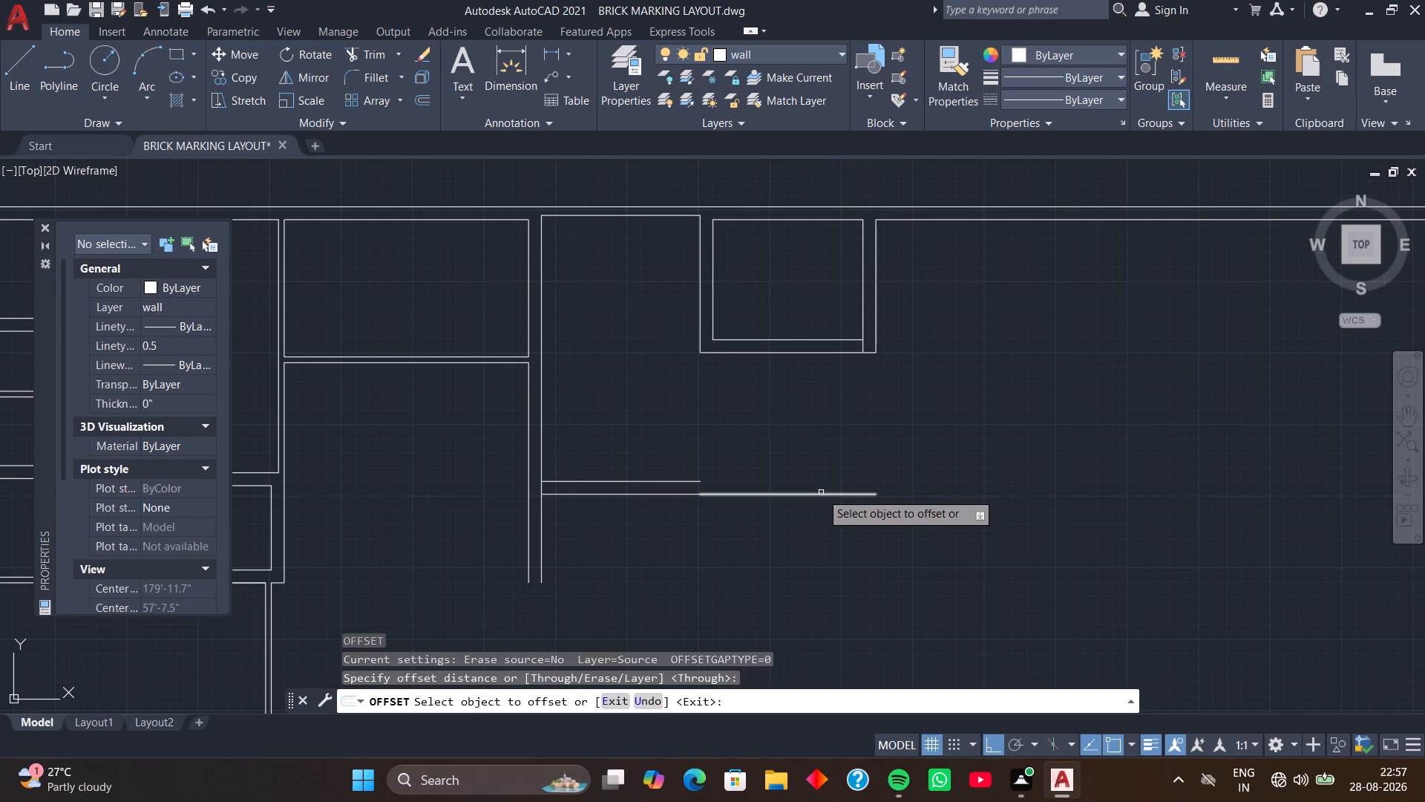
left_click(821, 495)
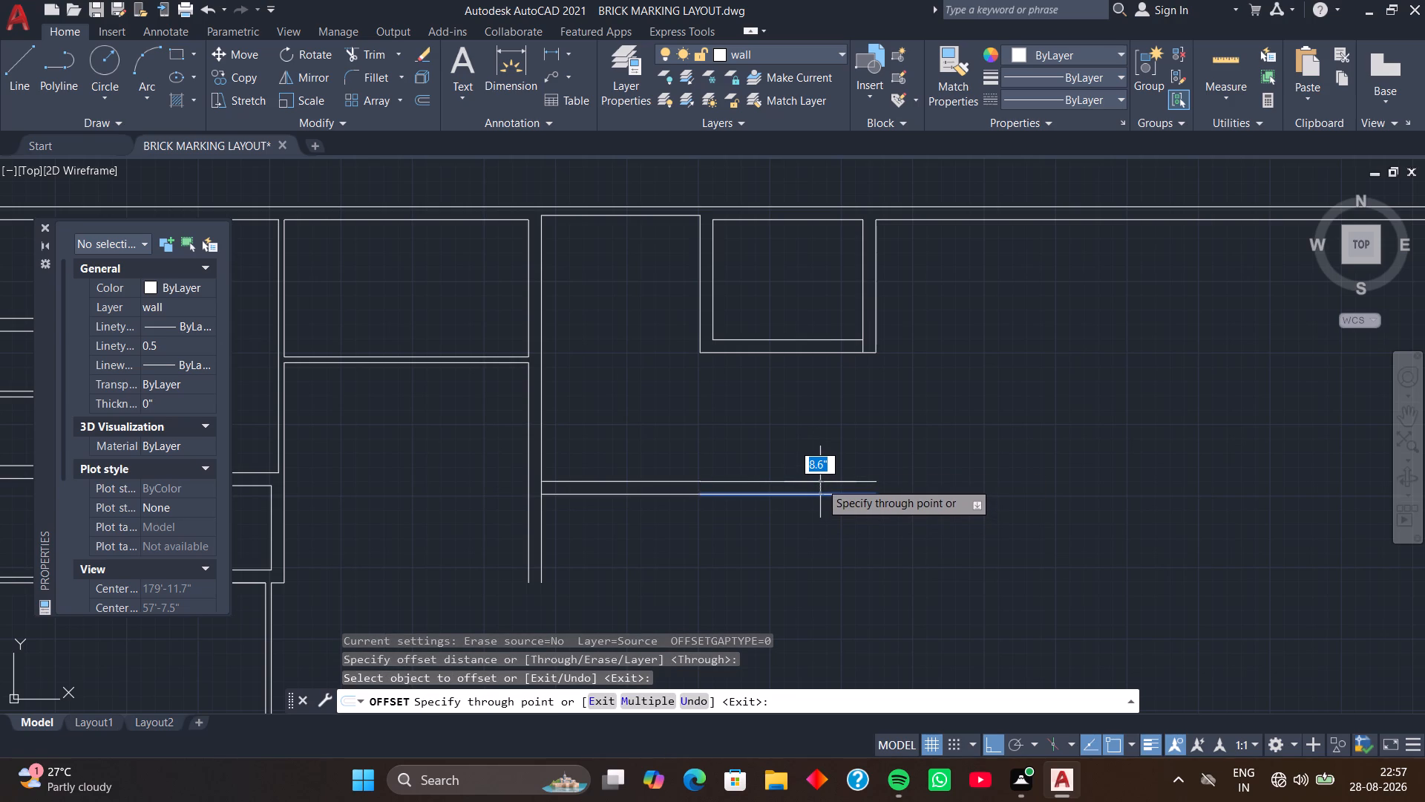
key("9")
key("Return")
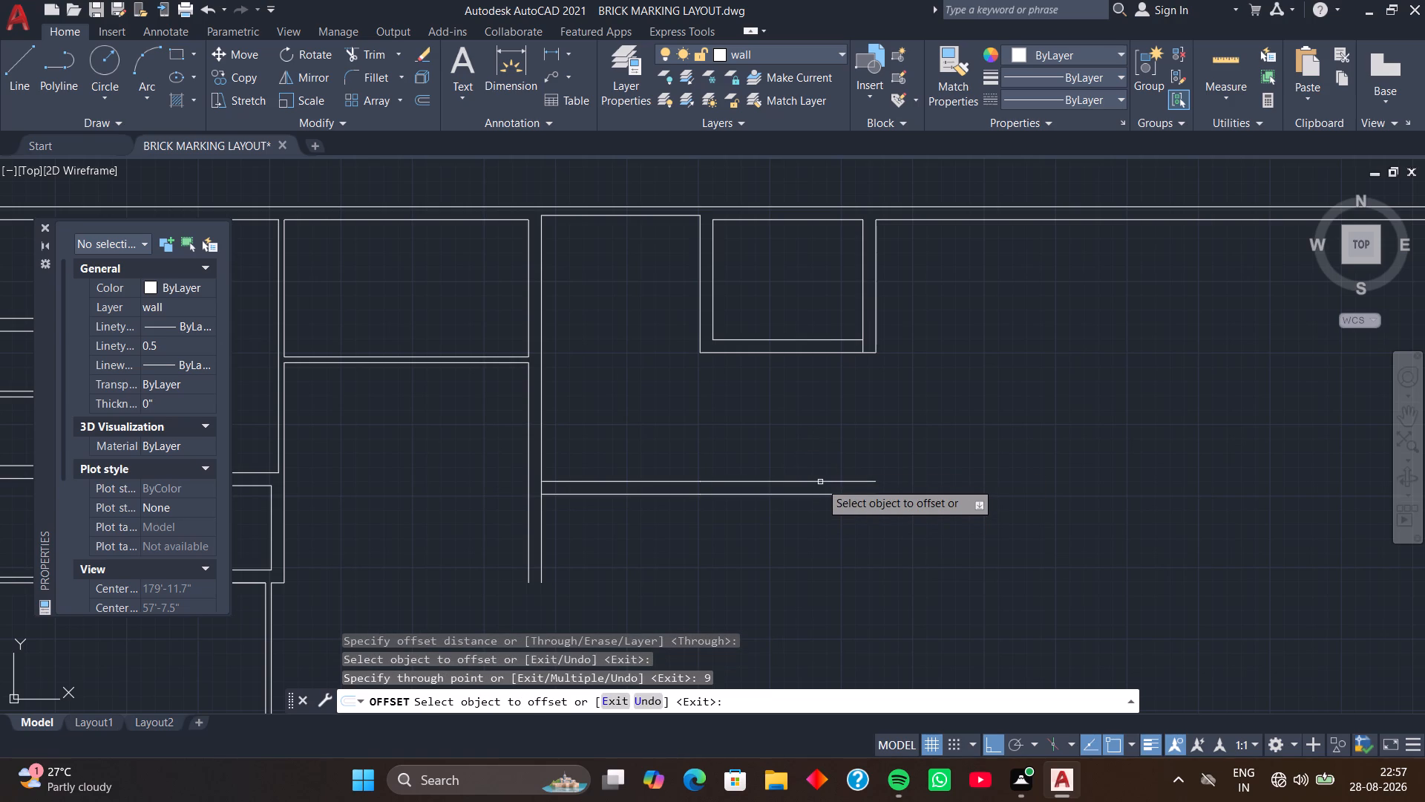
scroll(825, 486, "down", 1)
middle_click_drag(883, 547, 827, 461)
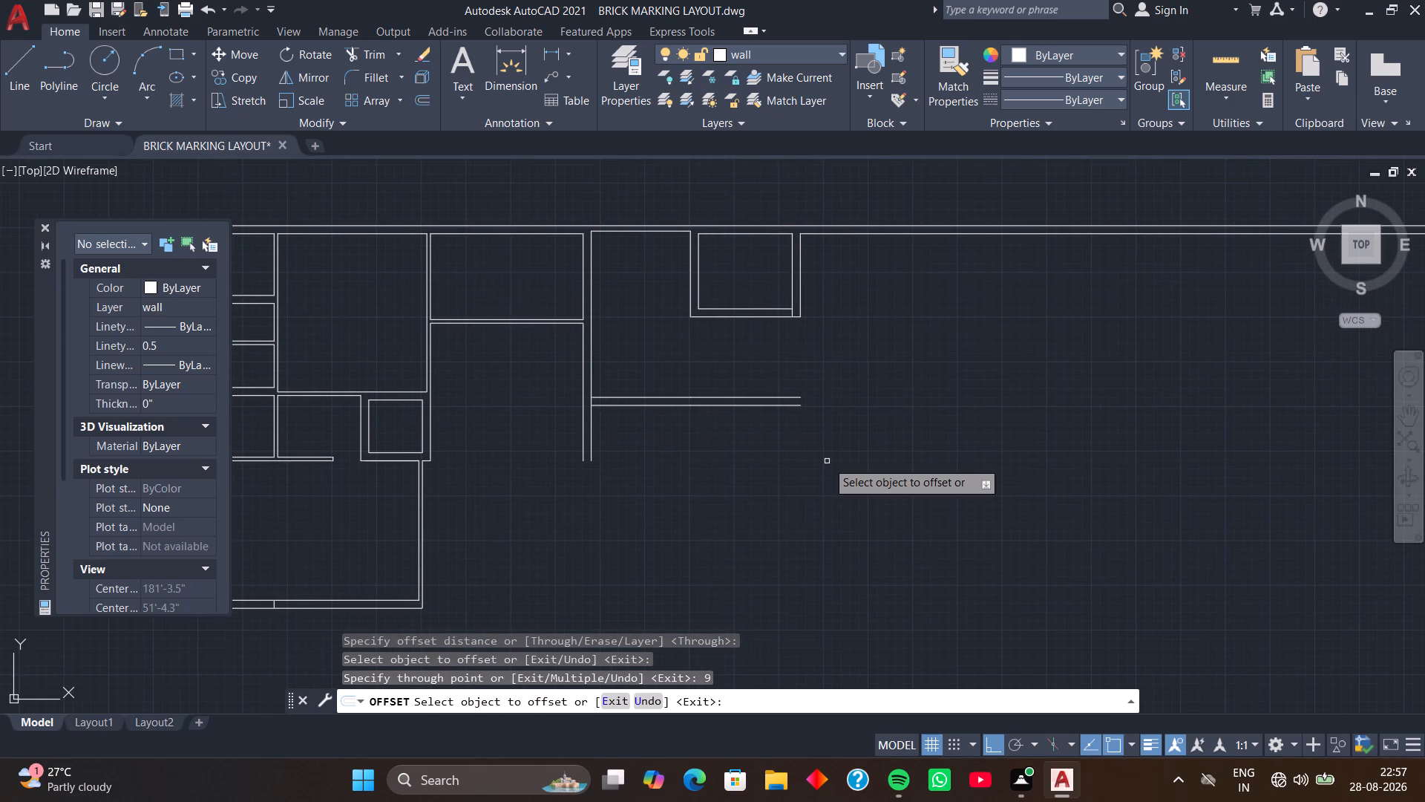
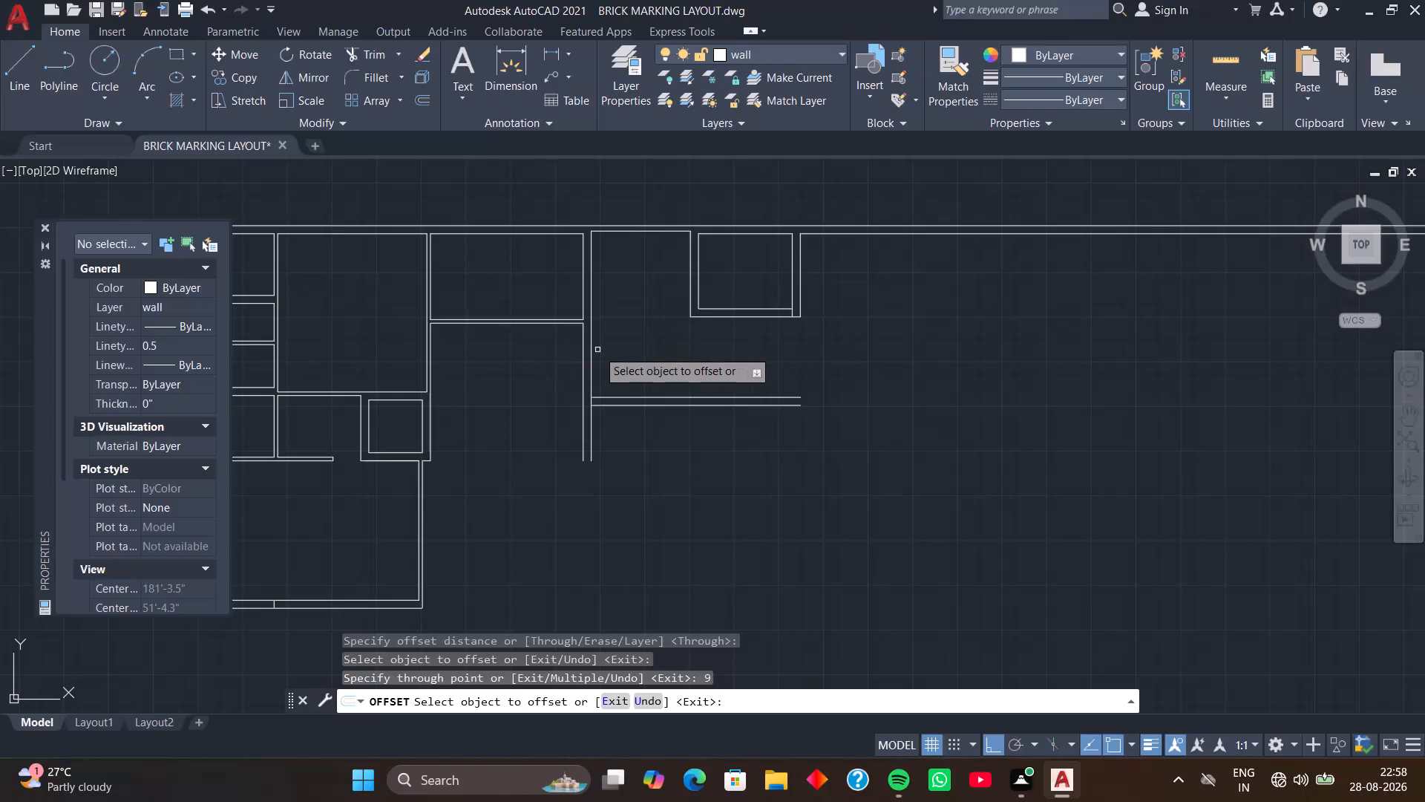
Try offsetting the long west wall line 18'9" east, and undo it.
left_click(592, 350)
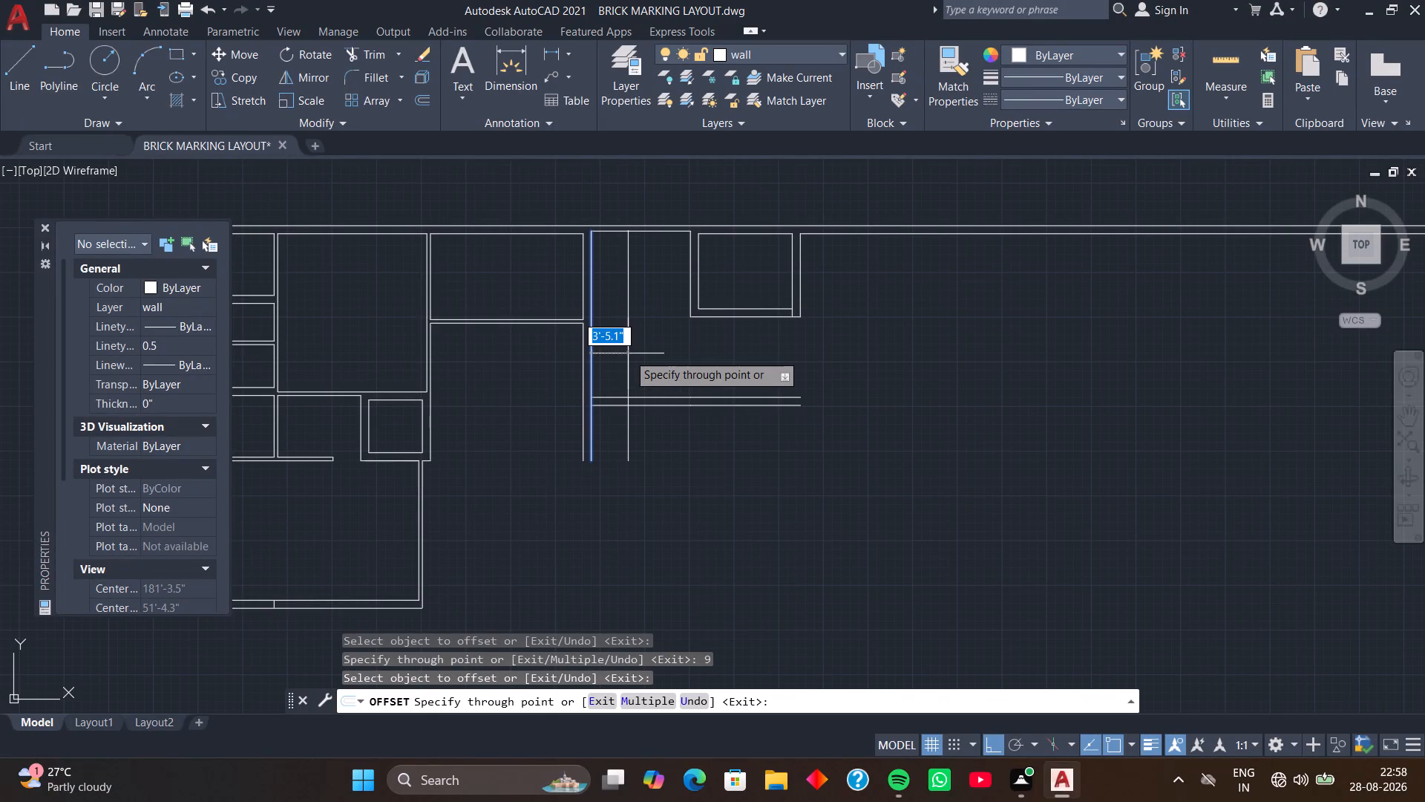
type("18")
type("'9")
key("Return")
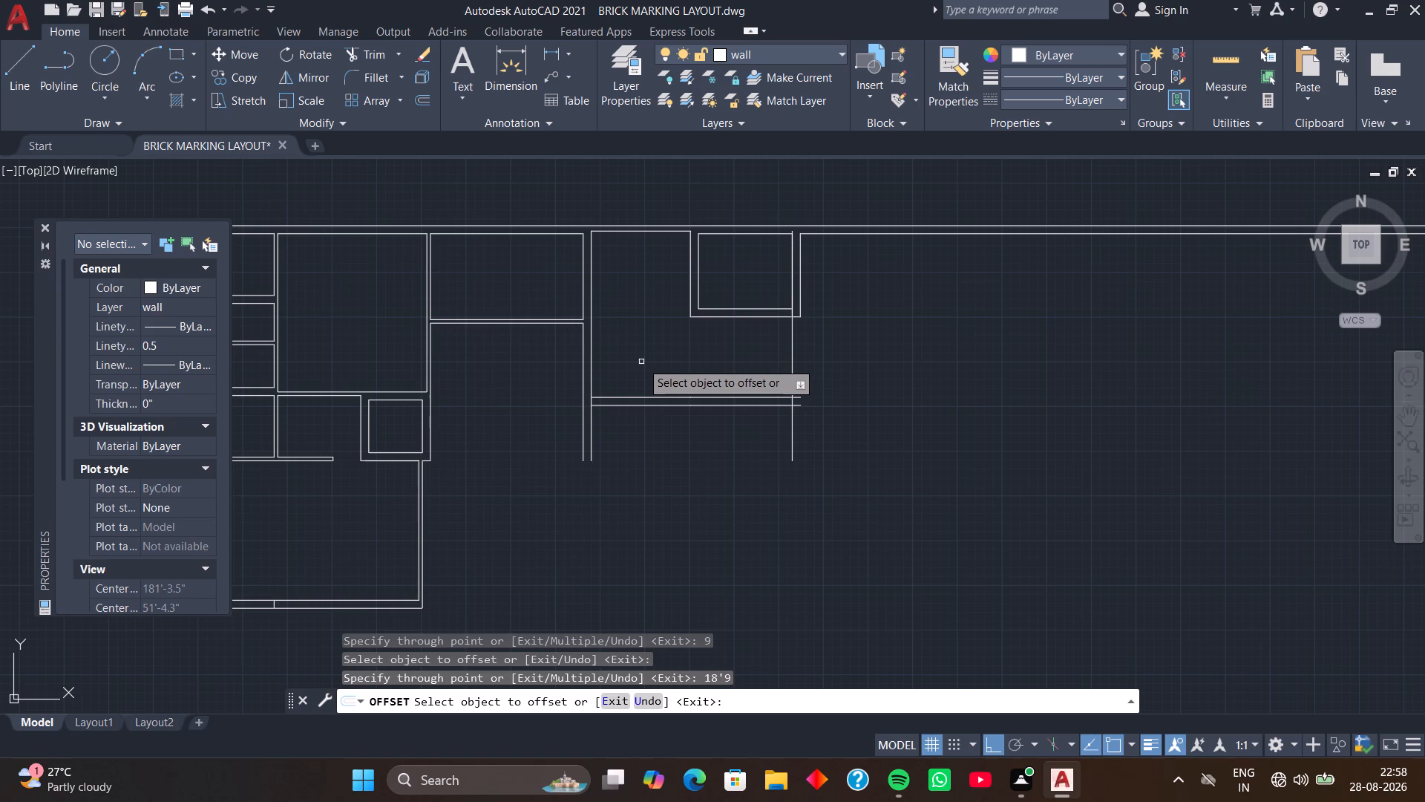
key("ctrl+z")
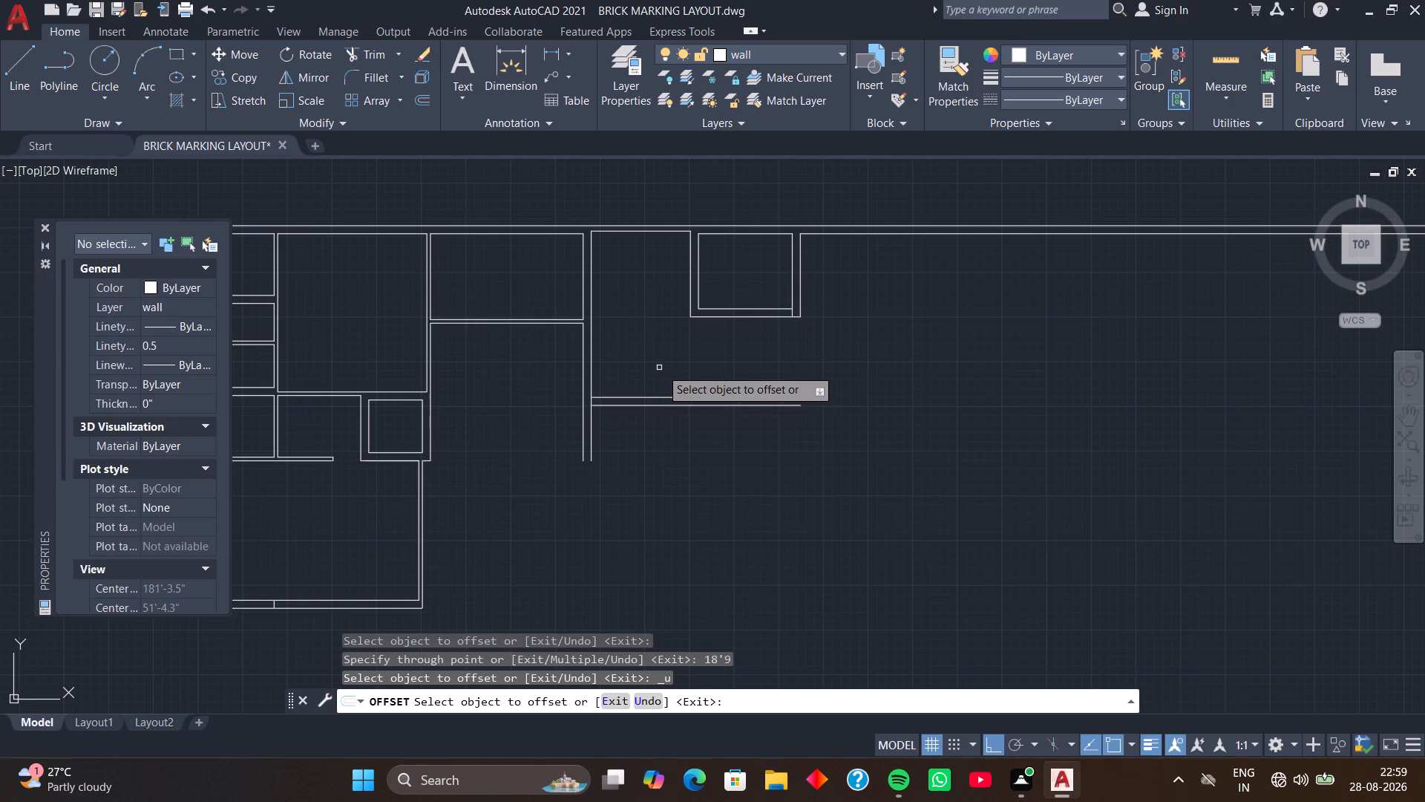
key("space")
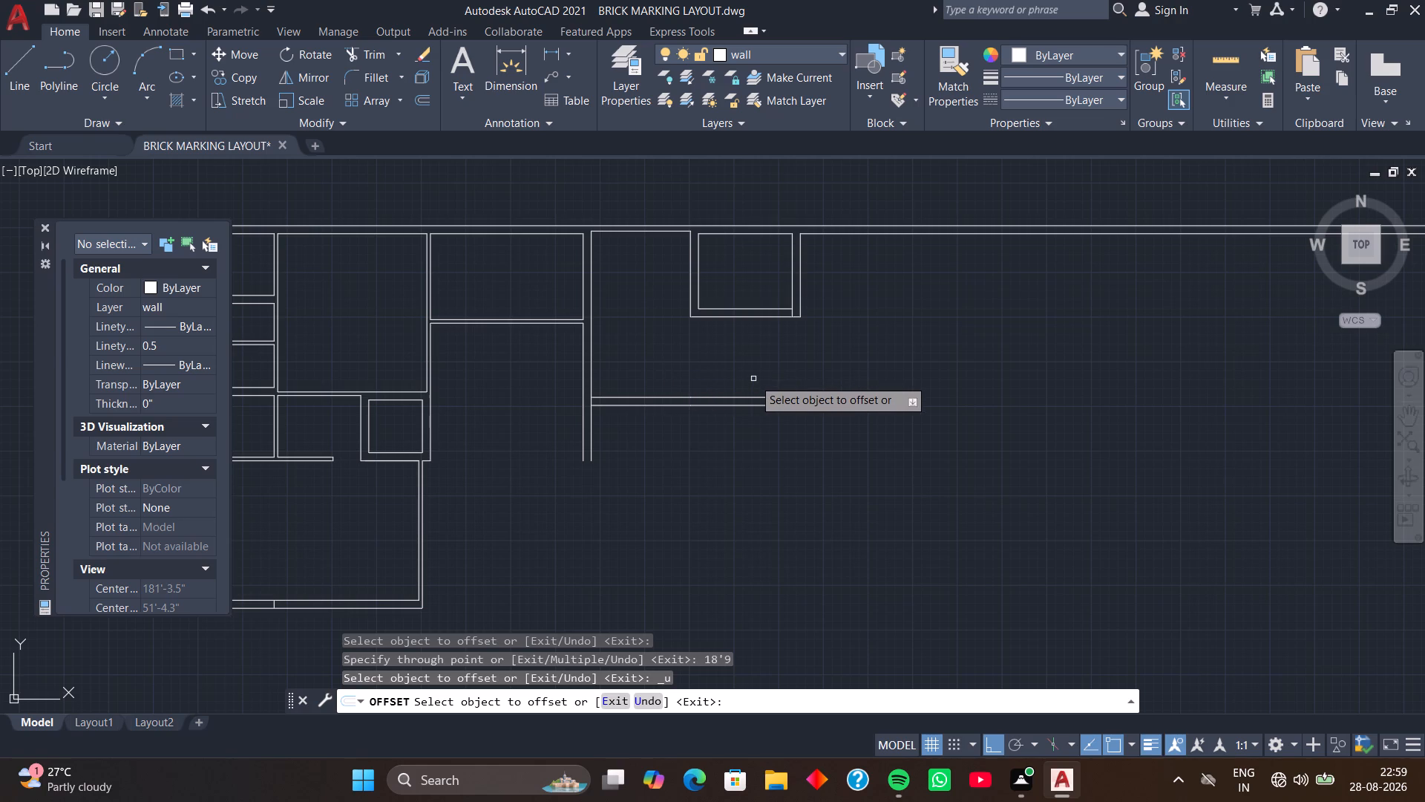
Draw a vertical ray south from the eastern room's outer southeast corner, past the lower double wall's east end.
type("RA")
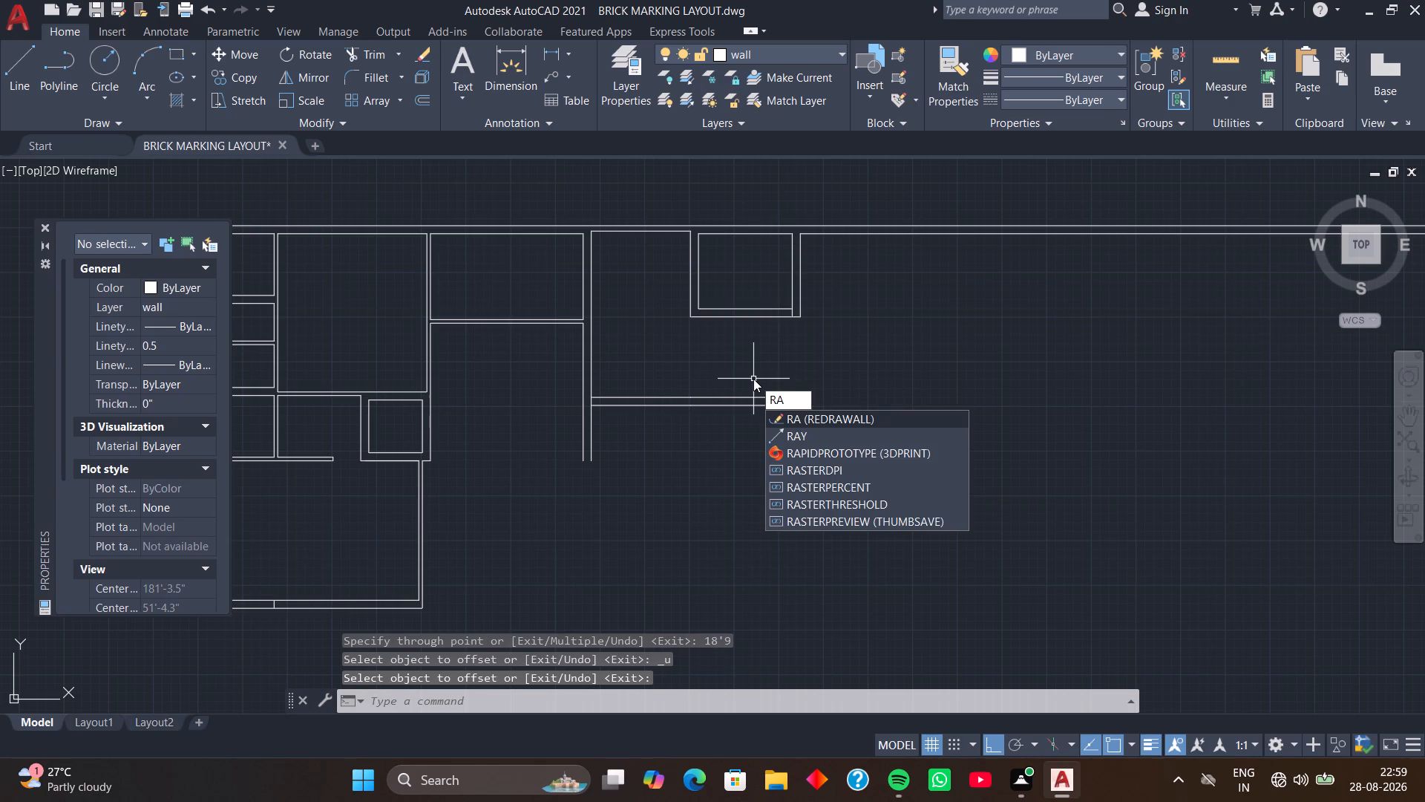
type("Y")
key("space")
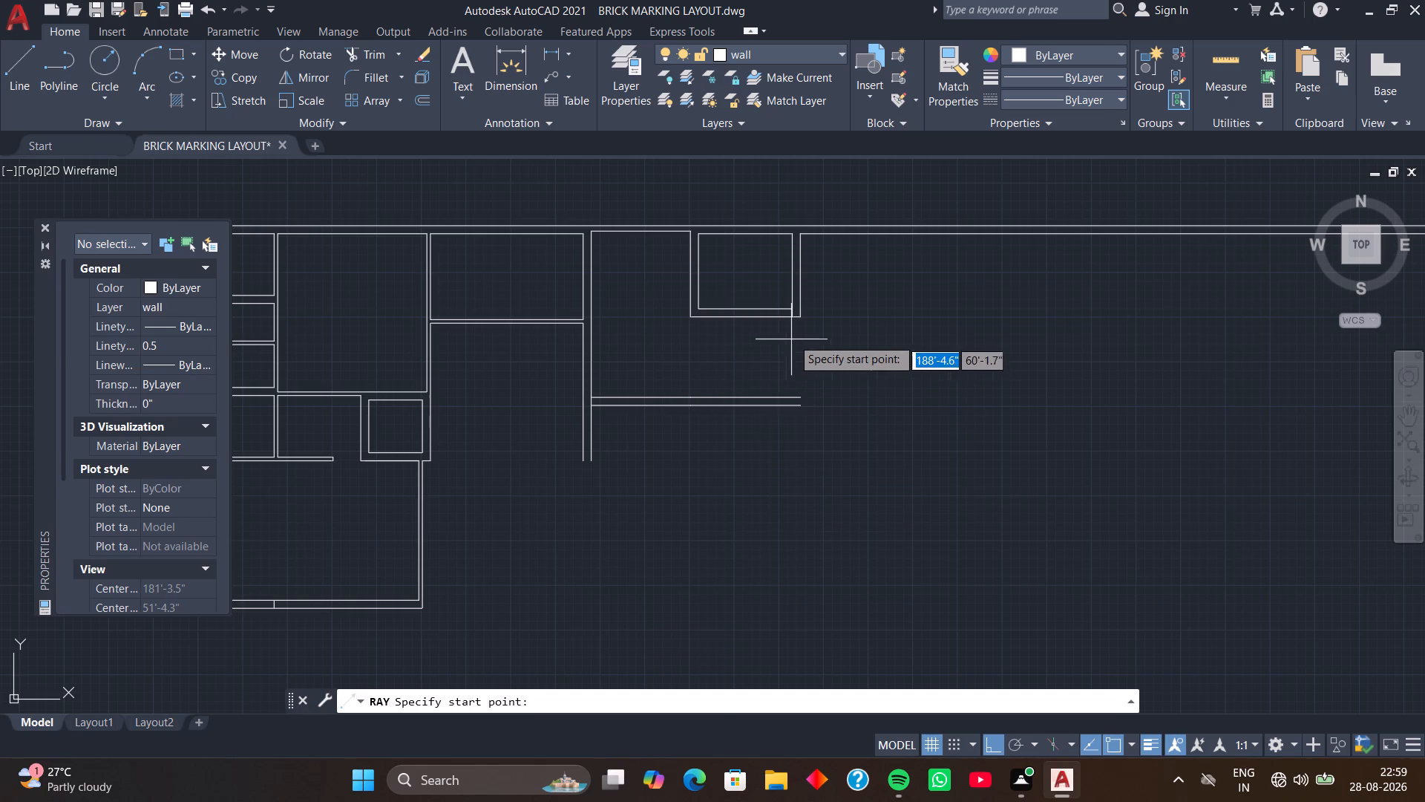
scroll(804, 322, "up", 3)
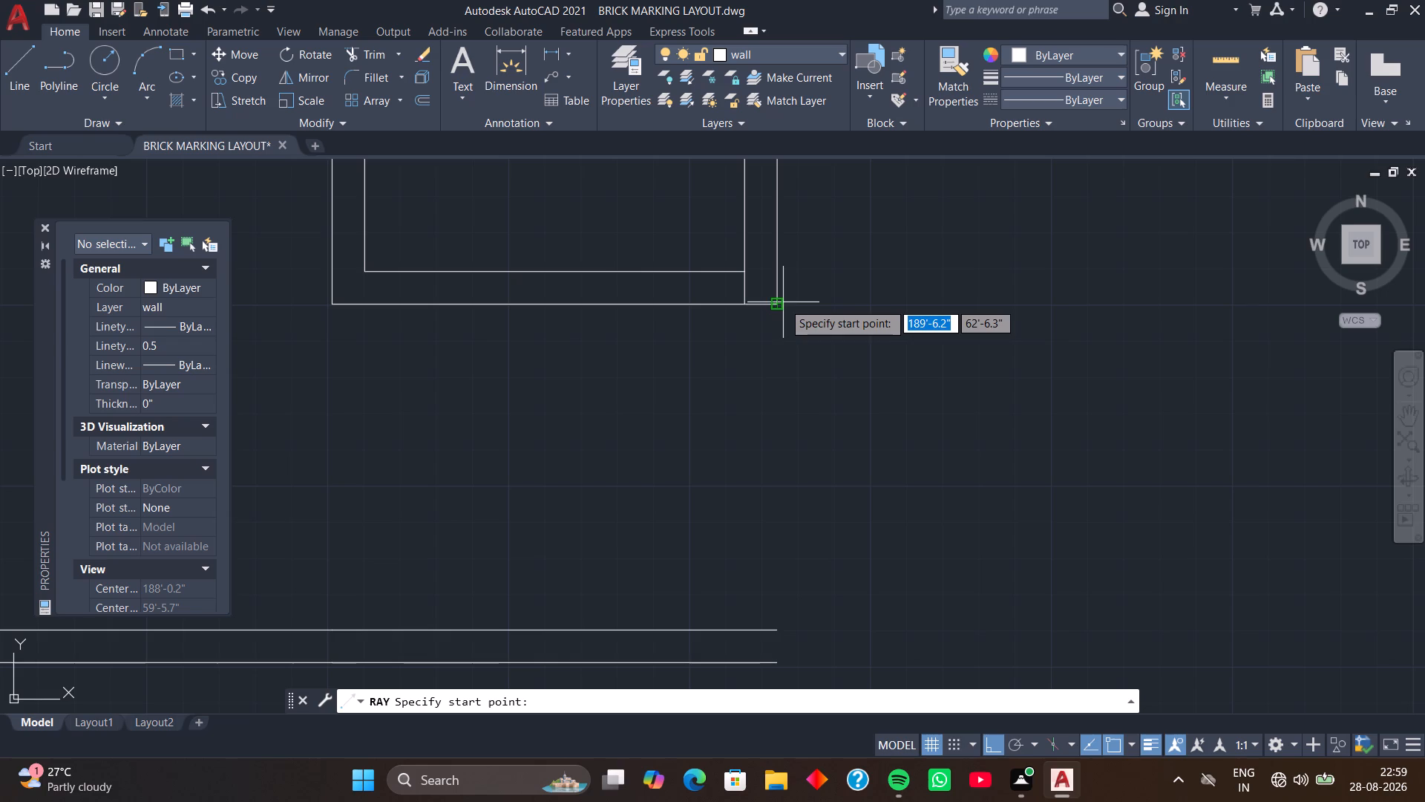
left_click(780, 304)
left_click(814, 486)
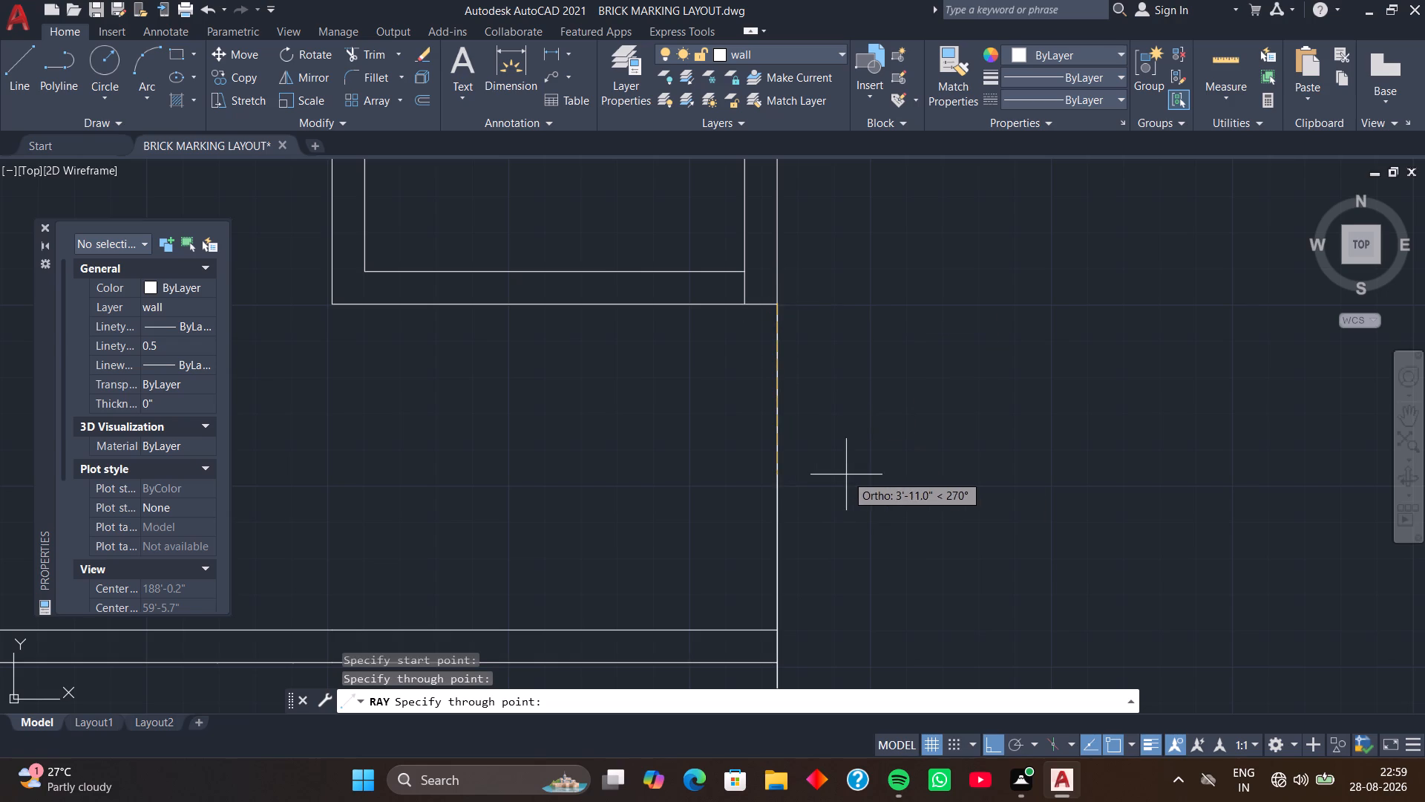
key("Return")
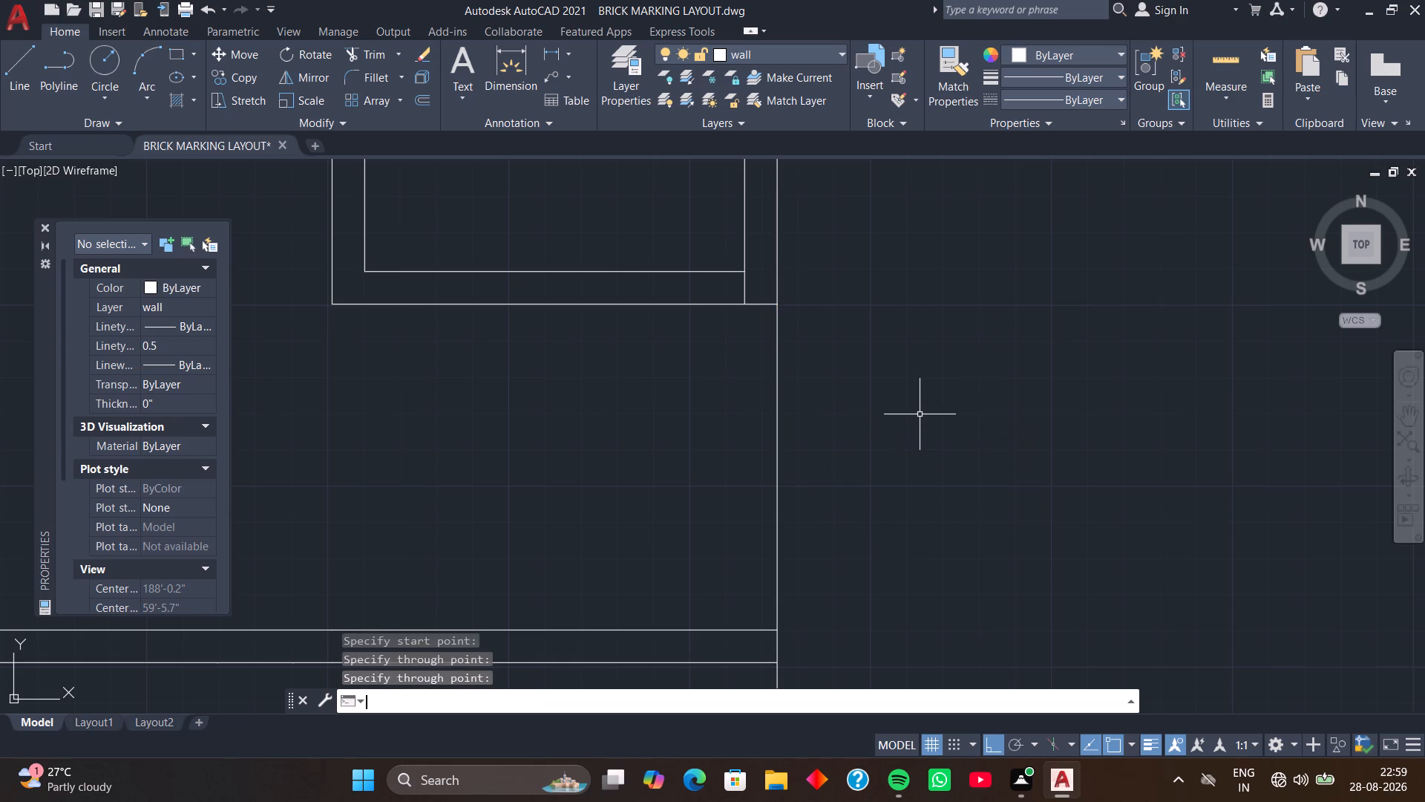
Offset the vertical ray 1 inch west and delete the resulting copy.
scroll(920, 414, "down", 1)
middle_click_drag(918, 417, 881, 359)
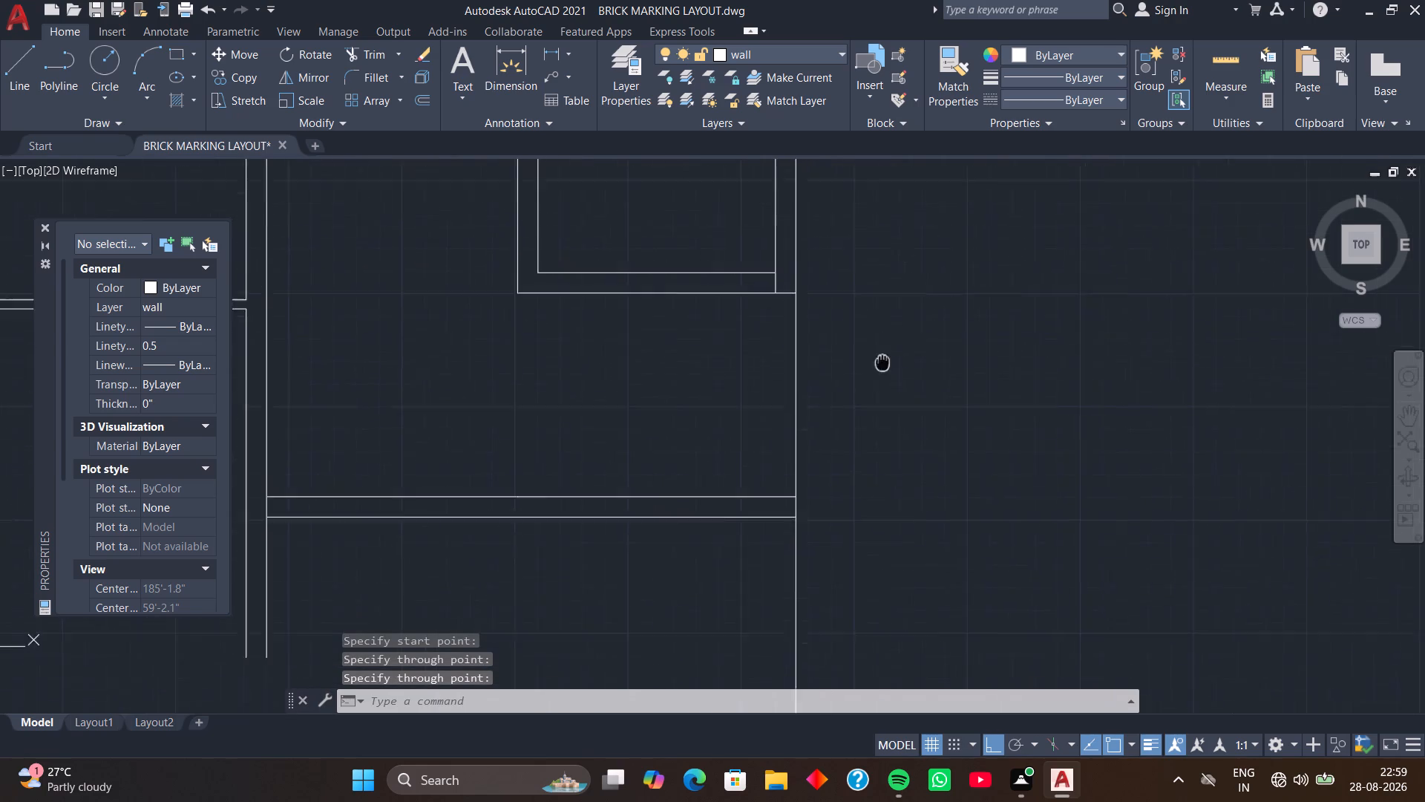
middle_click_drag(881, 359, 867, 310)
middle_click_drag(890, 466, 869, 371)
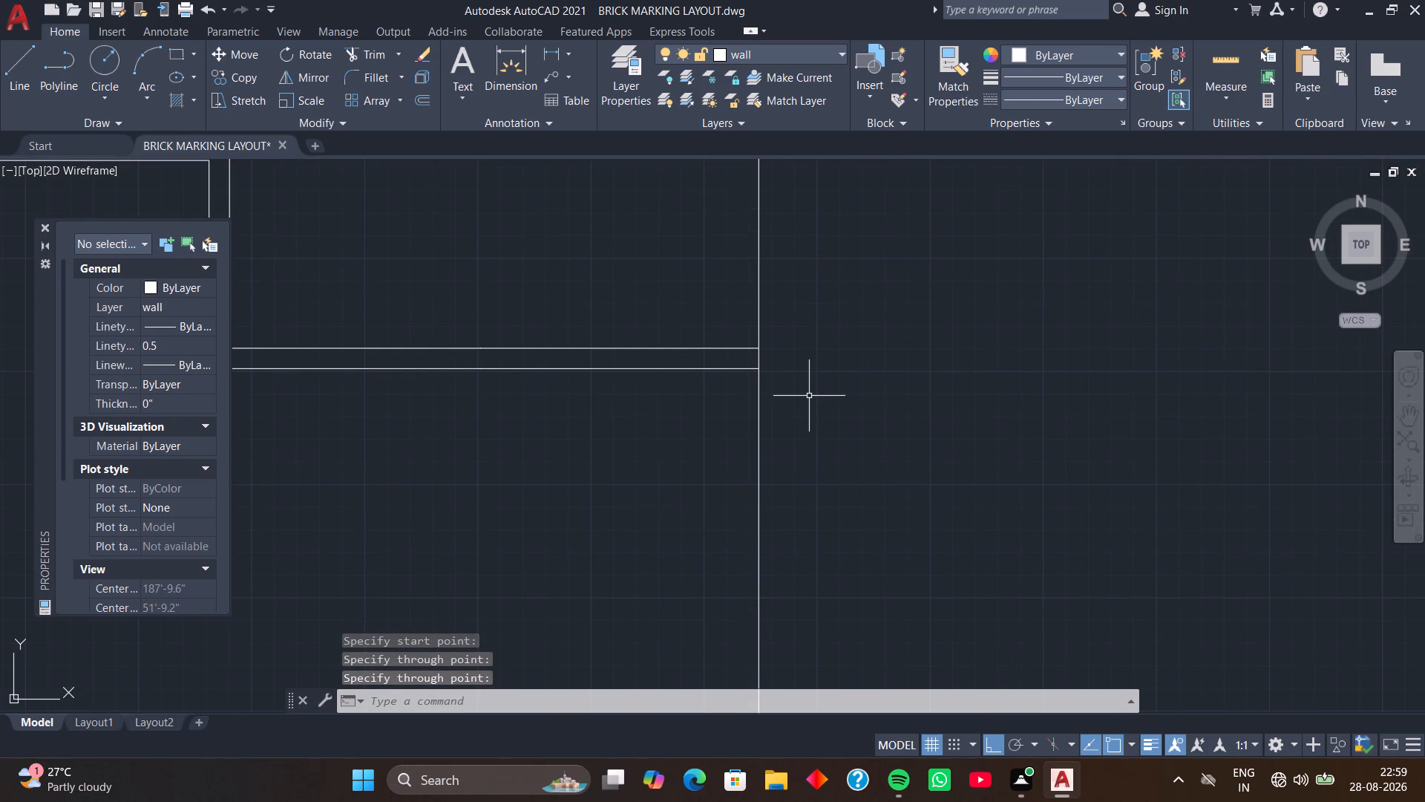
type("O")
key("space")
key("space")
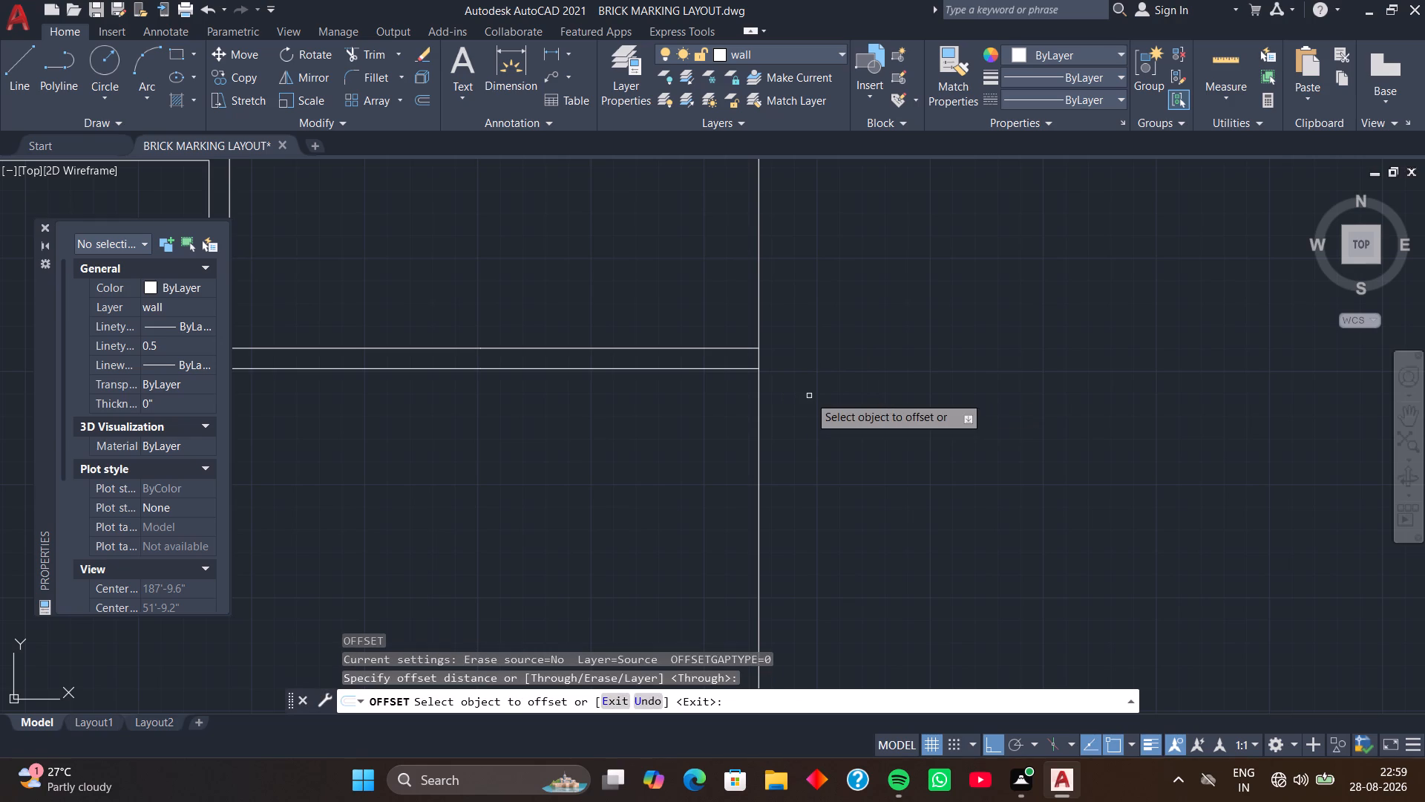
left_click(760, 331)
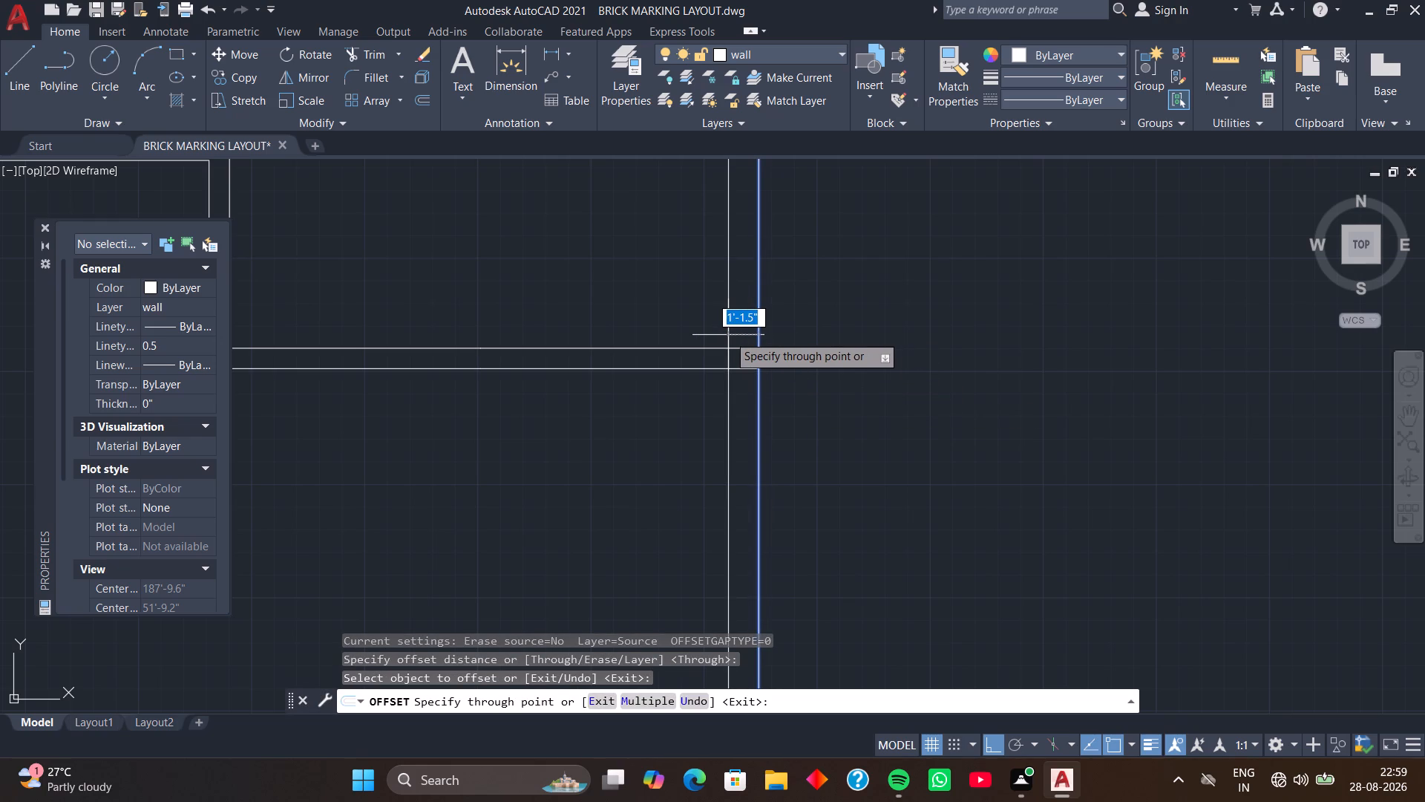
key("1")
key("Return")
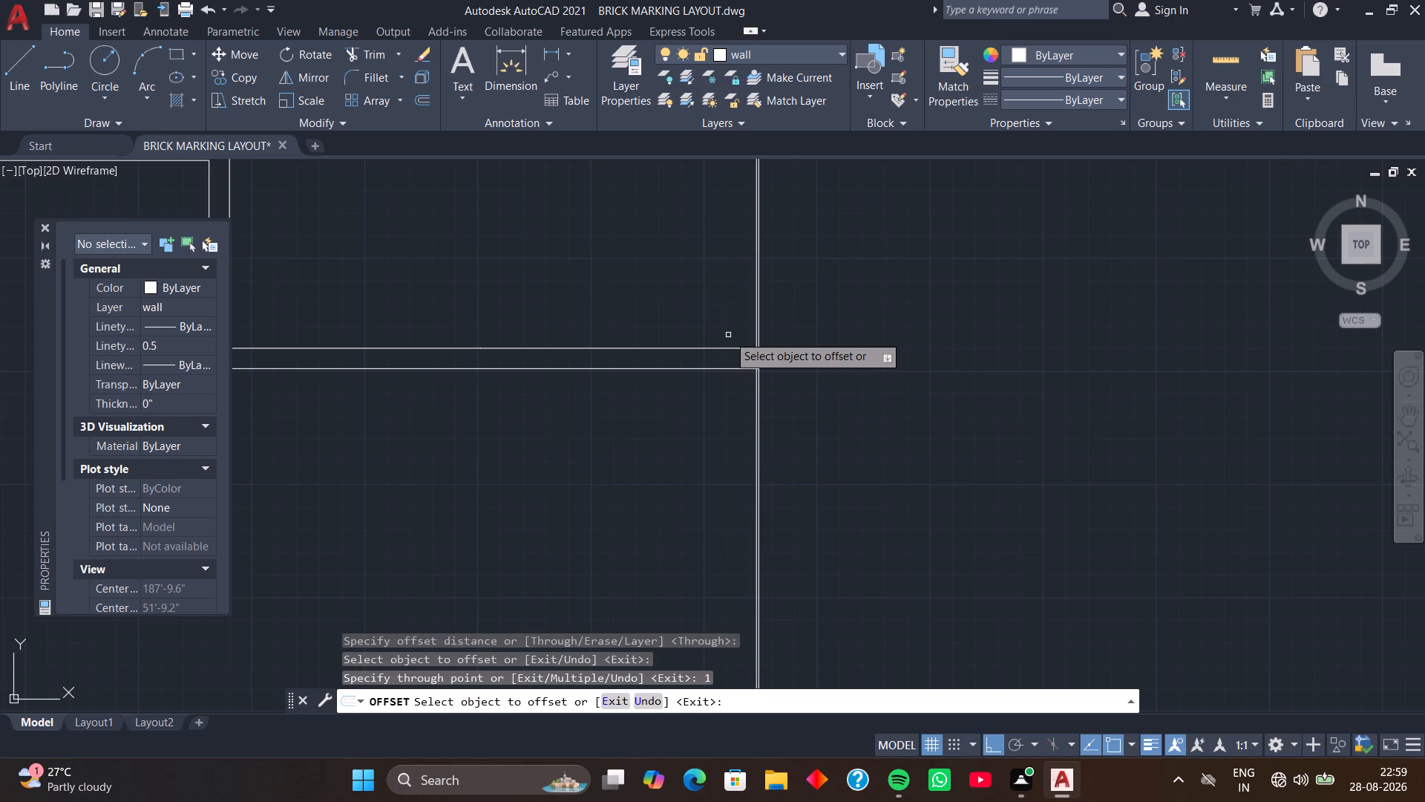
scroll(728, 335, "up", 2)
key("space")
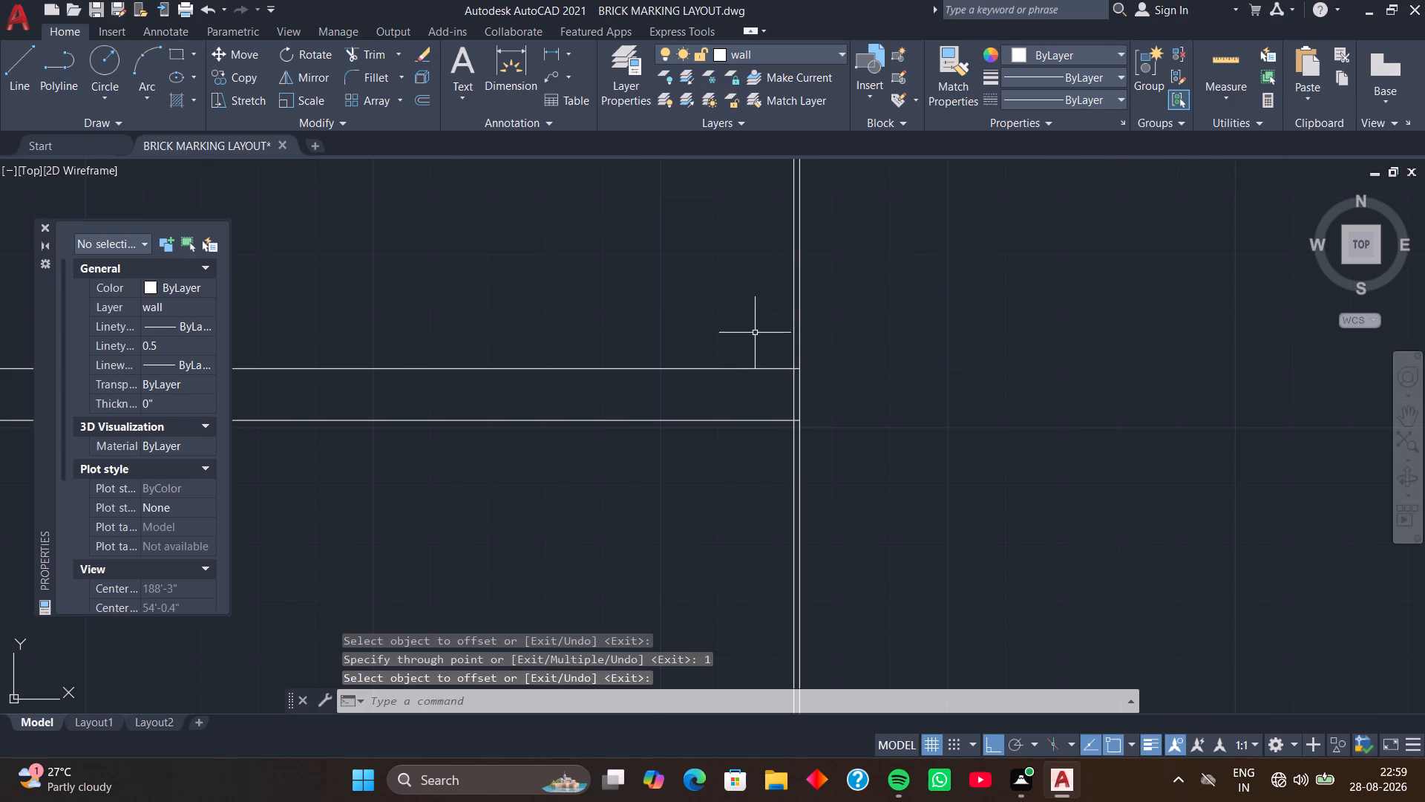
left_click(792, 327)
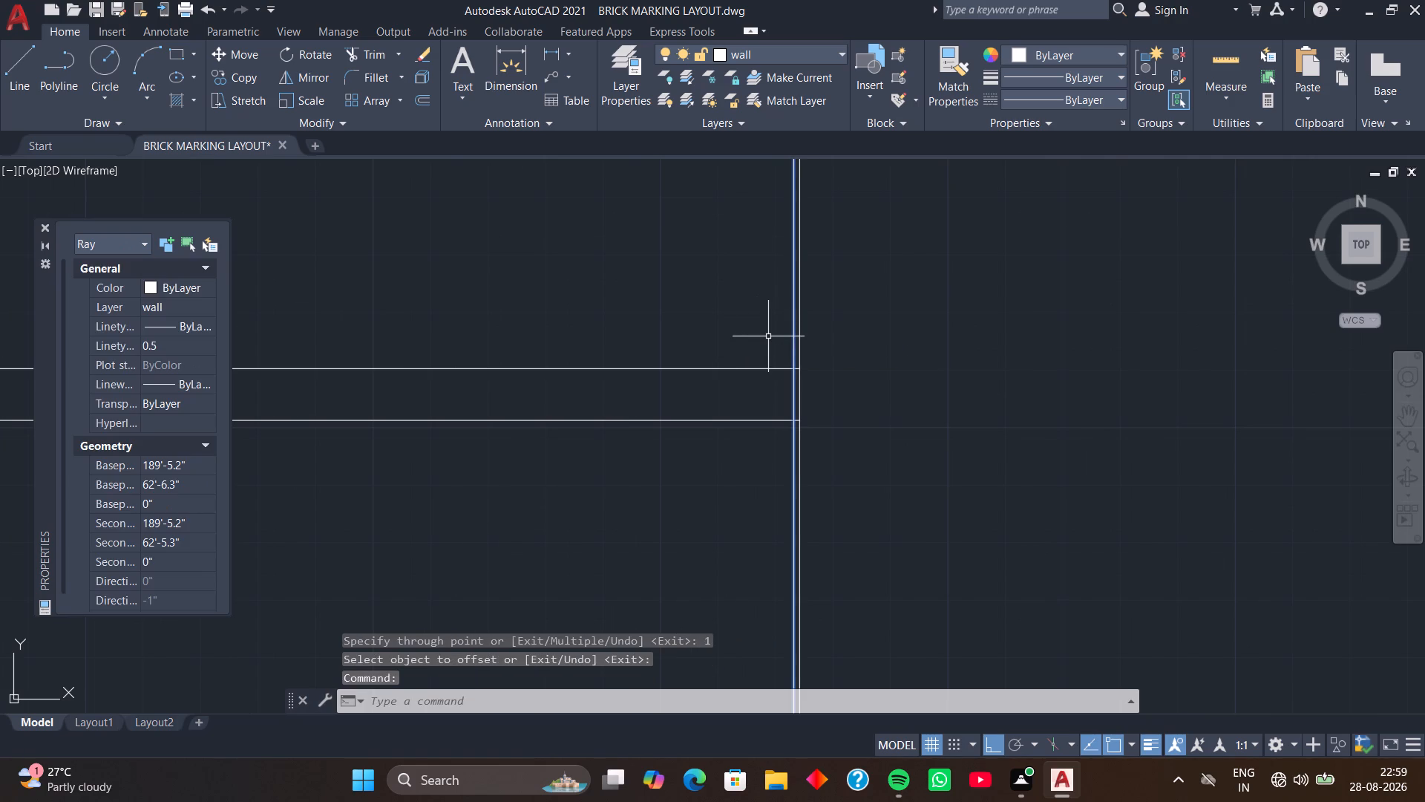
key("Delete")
Offset the vertical ray 1 foot west, into the space south of the eastern room.
type("O")
key("space")
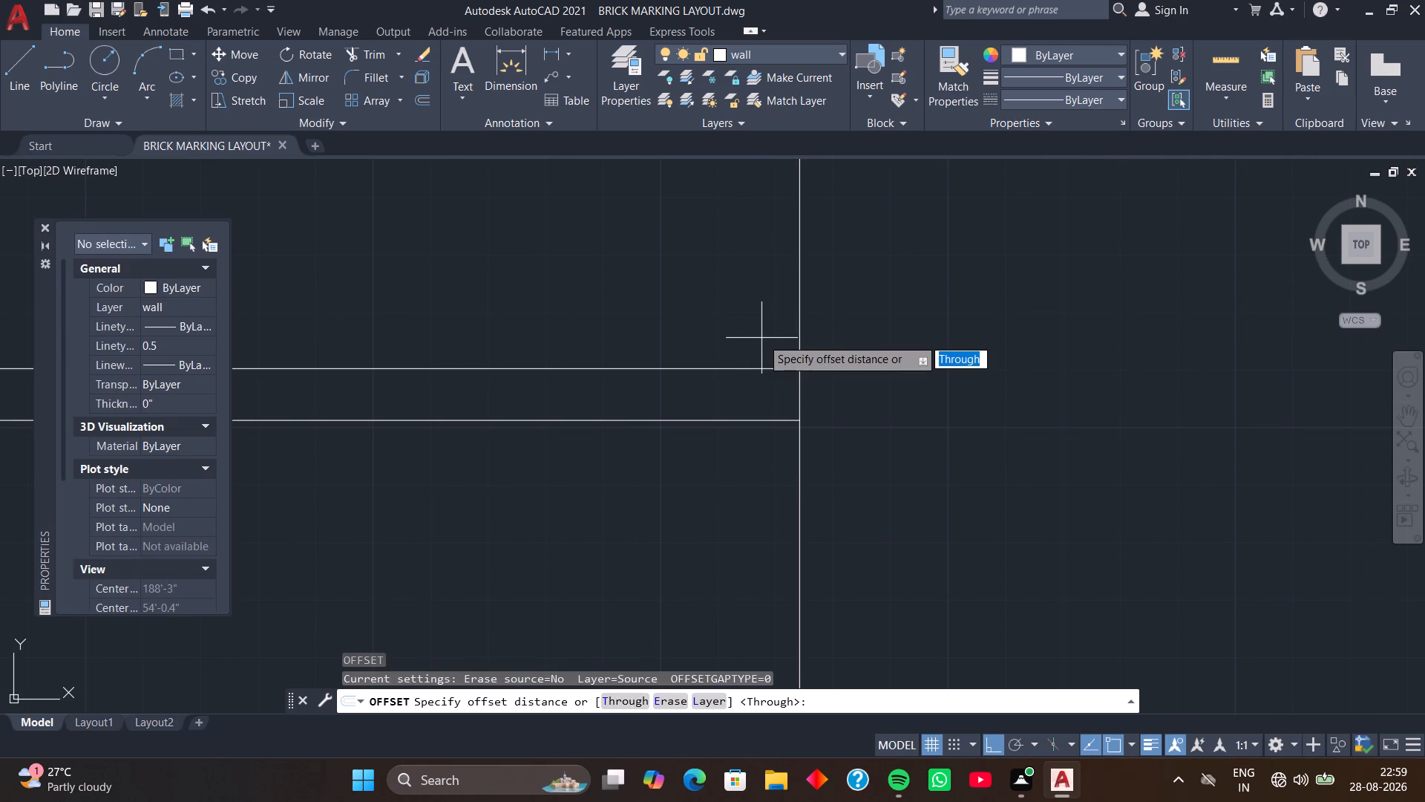
key("space")
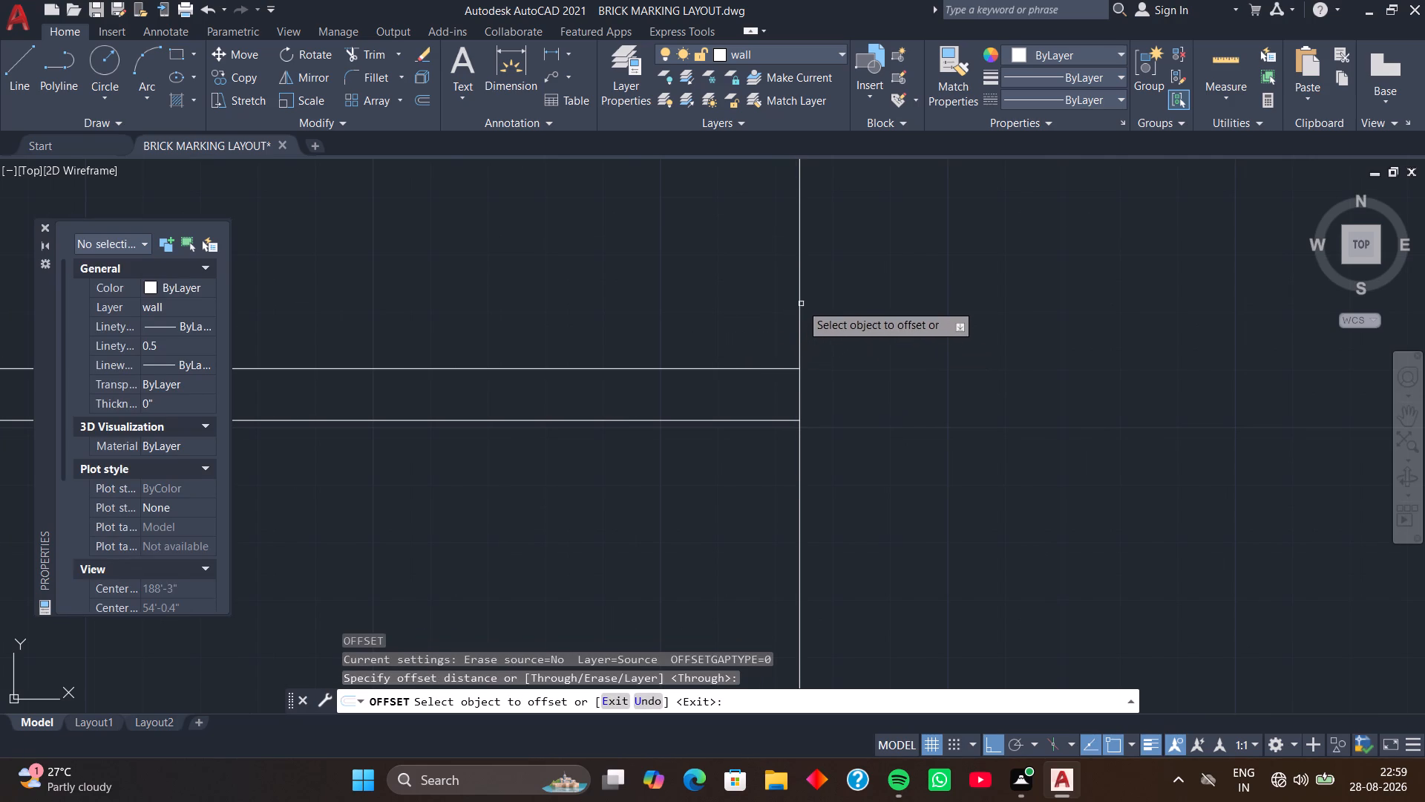
left_click(803, 301)
left_click(802, 306)
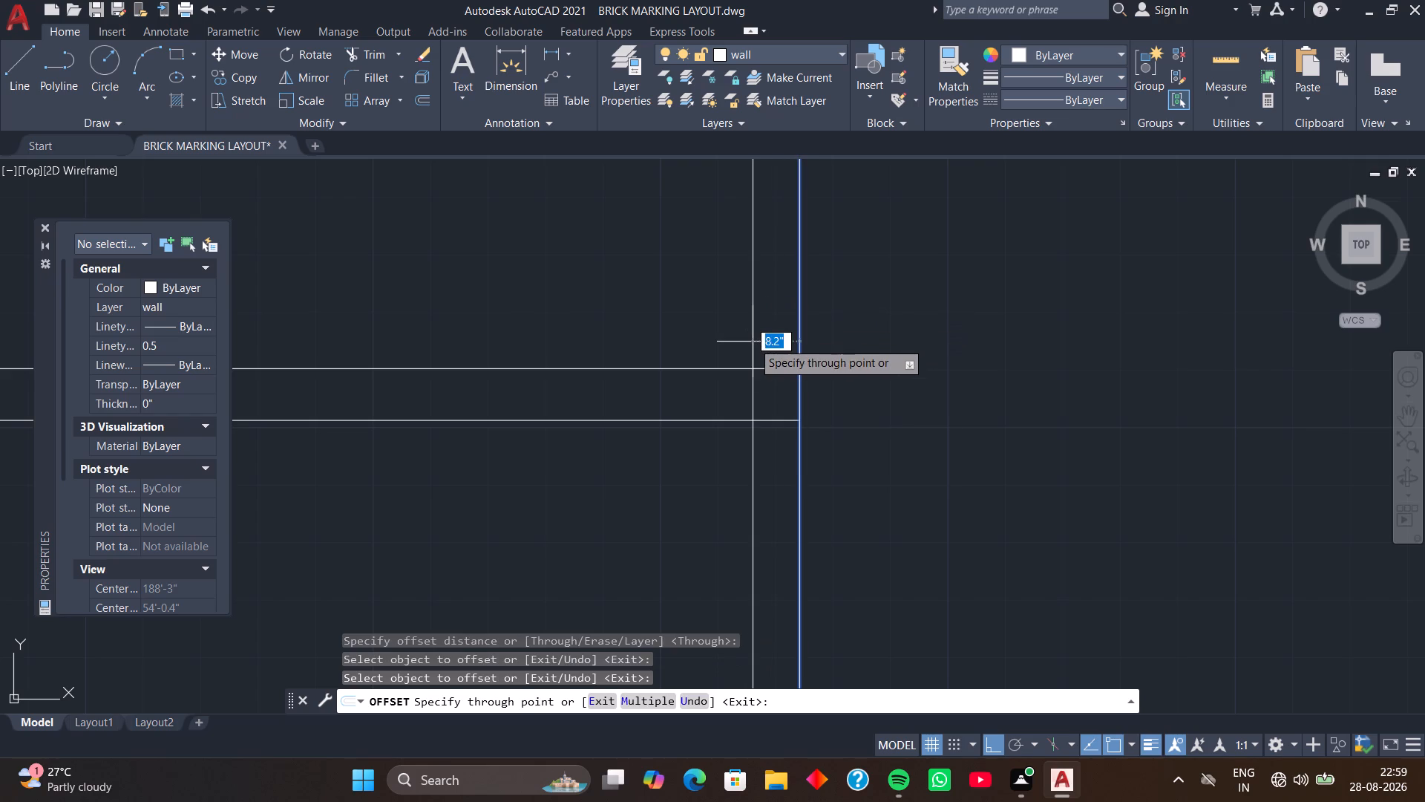
type("1'")
key("Return")
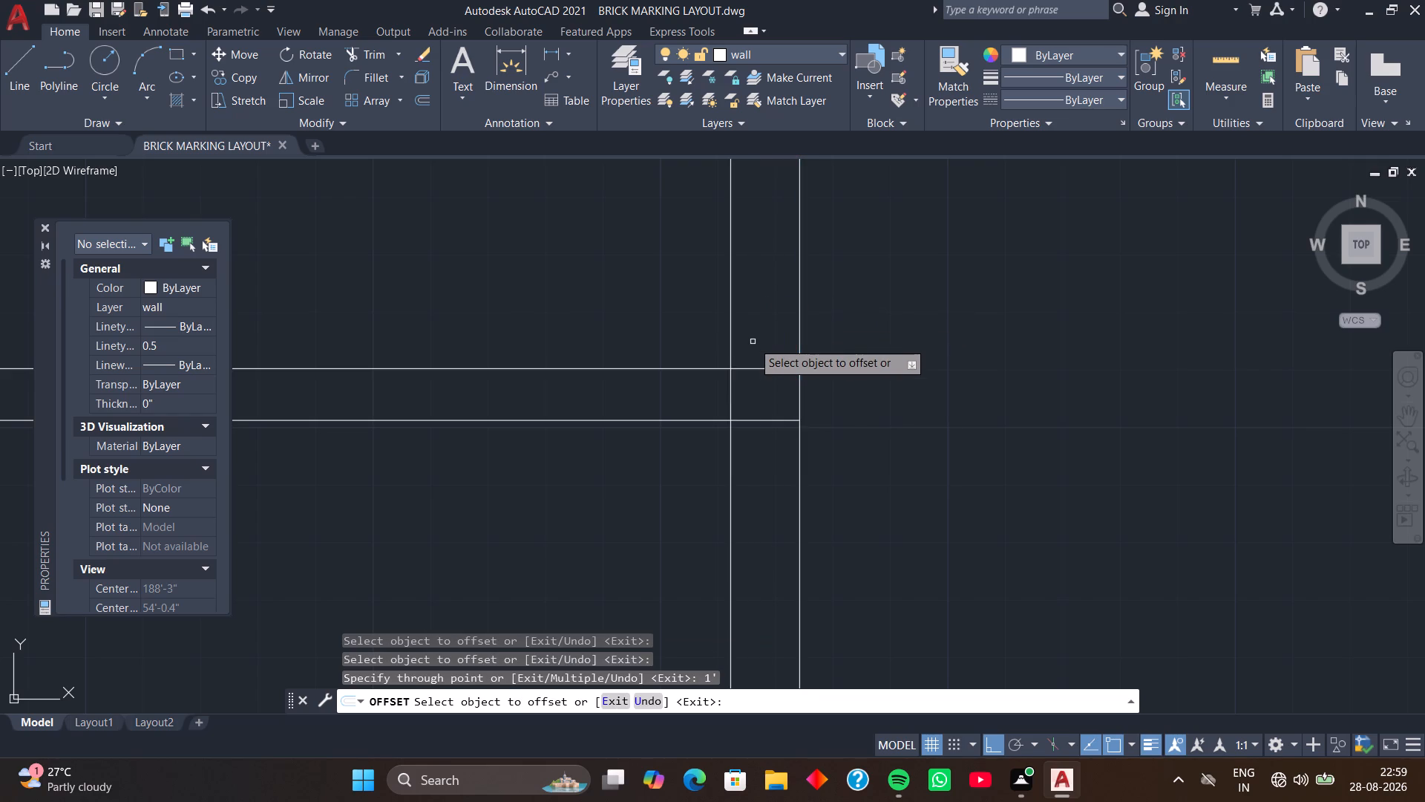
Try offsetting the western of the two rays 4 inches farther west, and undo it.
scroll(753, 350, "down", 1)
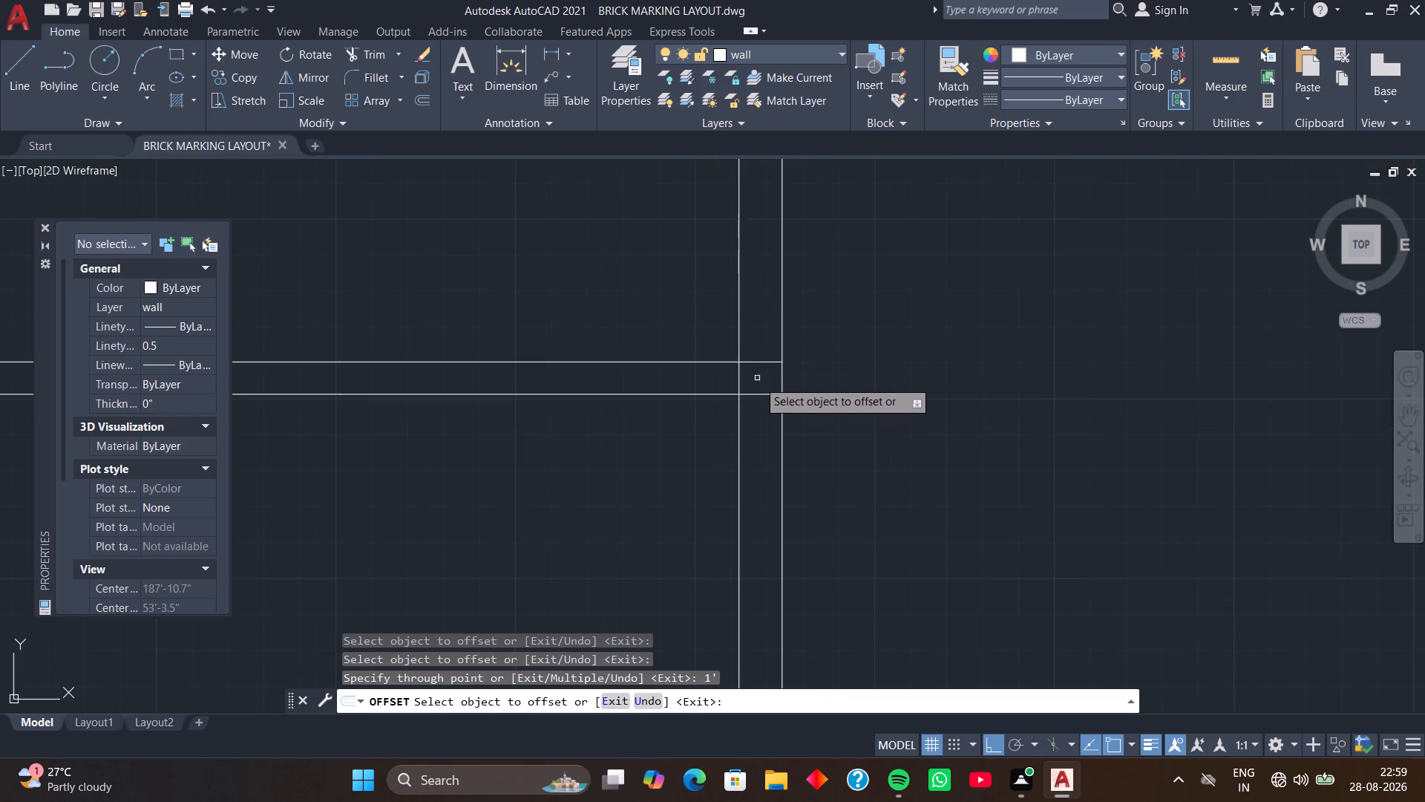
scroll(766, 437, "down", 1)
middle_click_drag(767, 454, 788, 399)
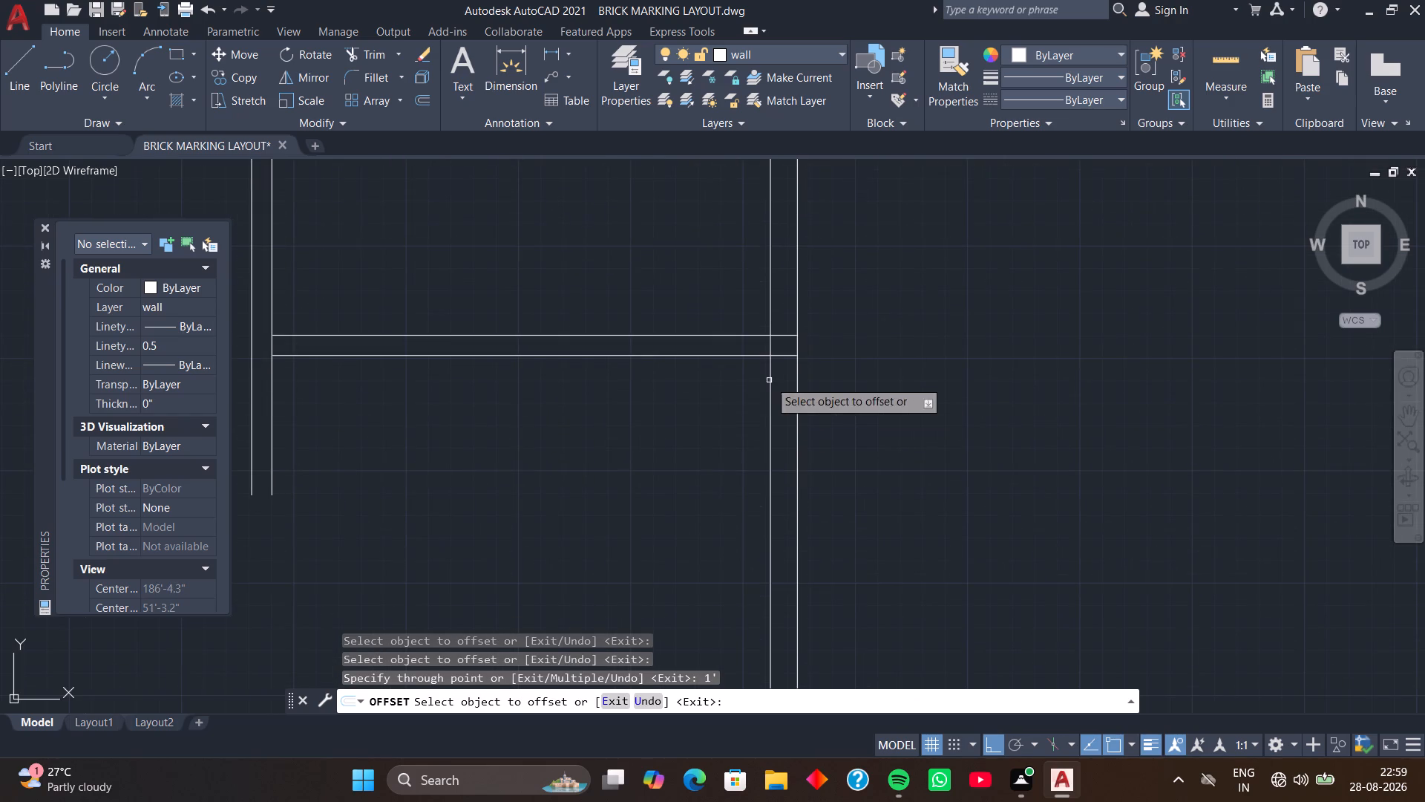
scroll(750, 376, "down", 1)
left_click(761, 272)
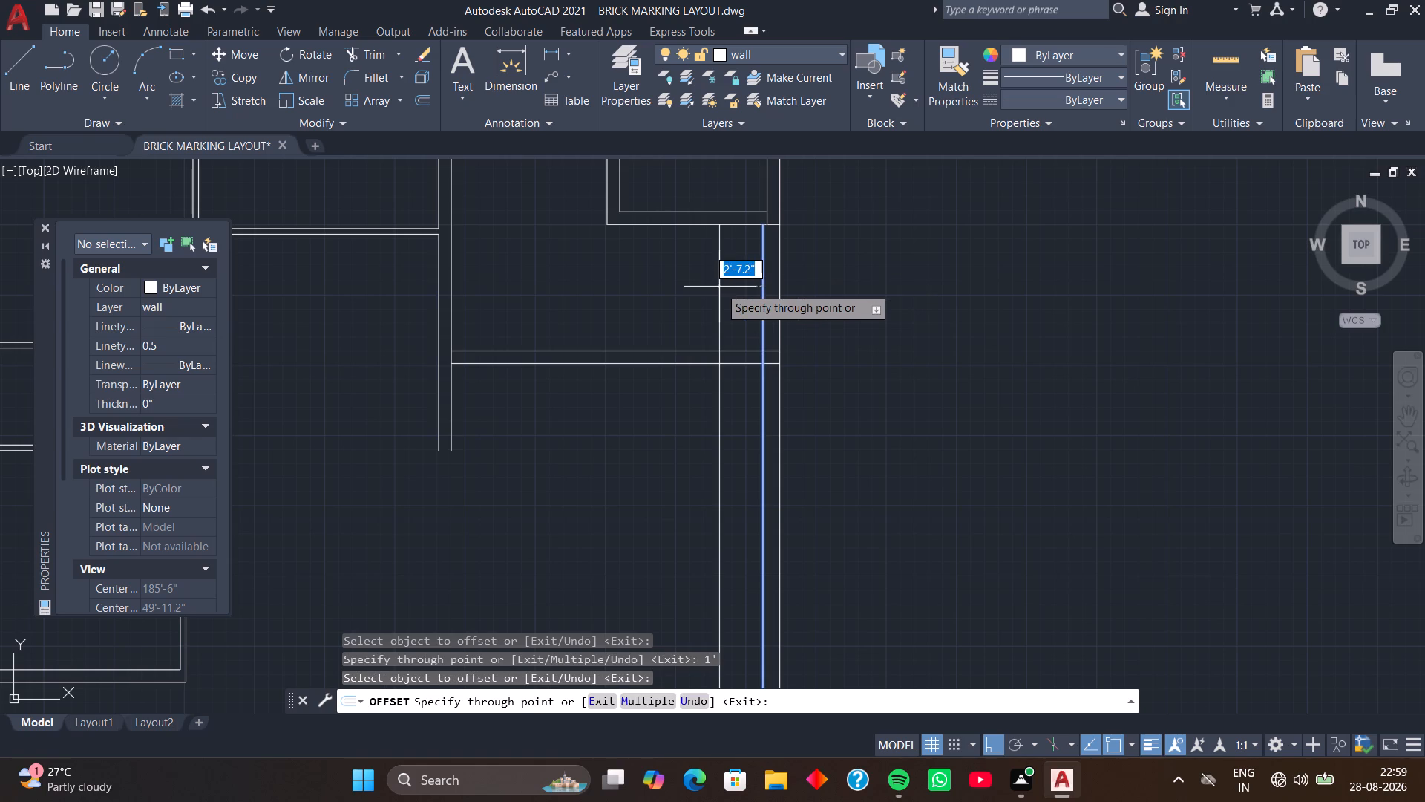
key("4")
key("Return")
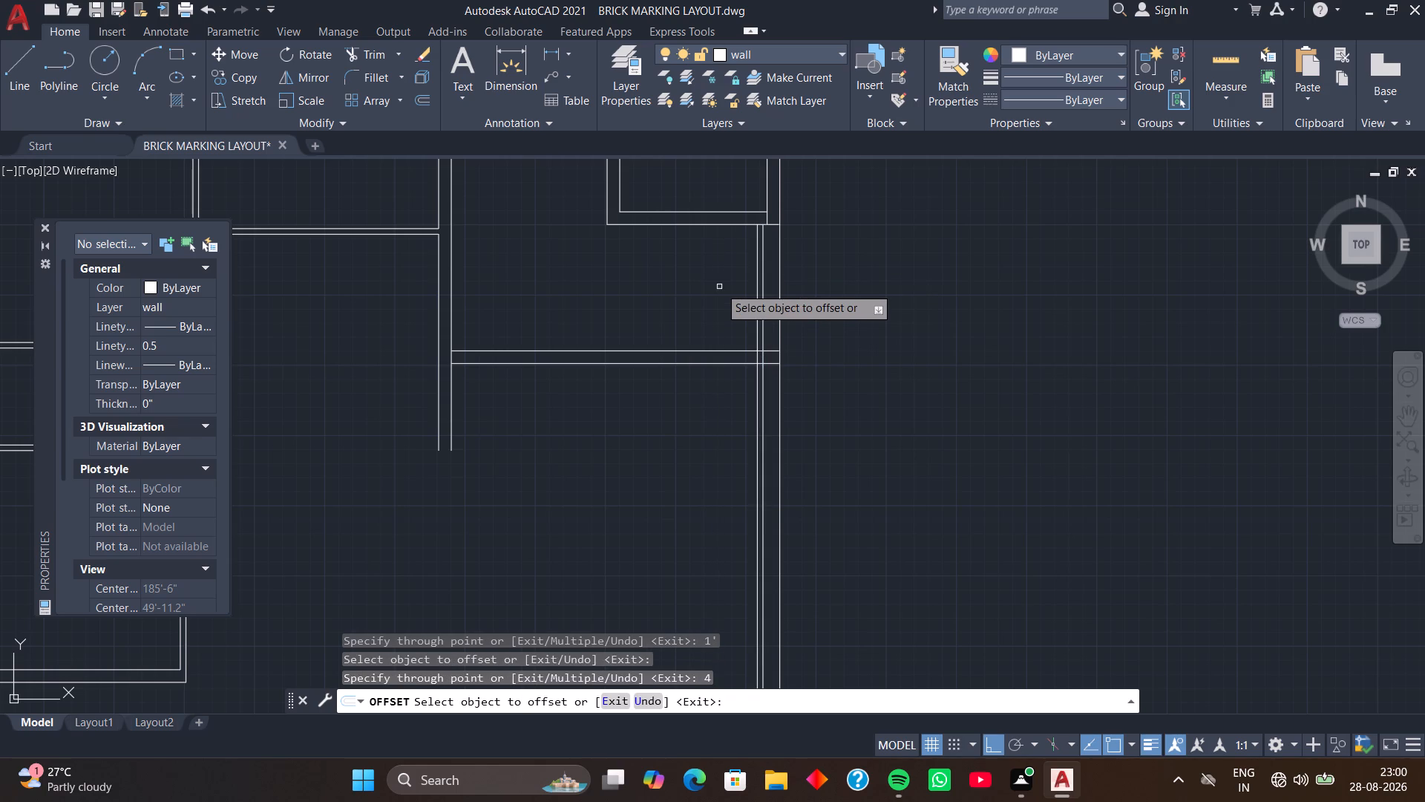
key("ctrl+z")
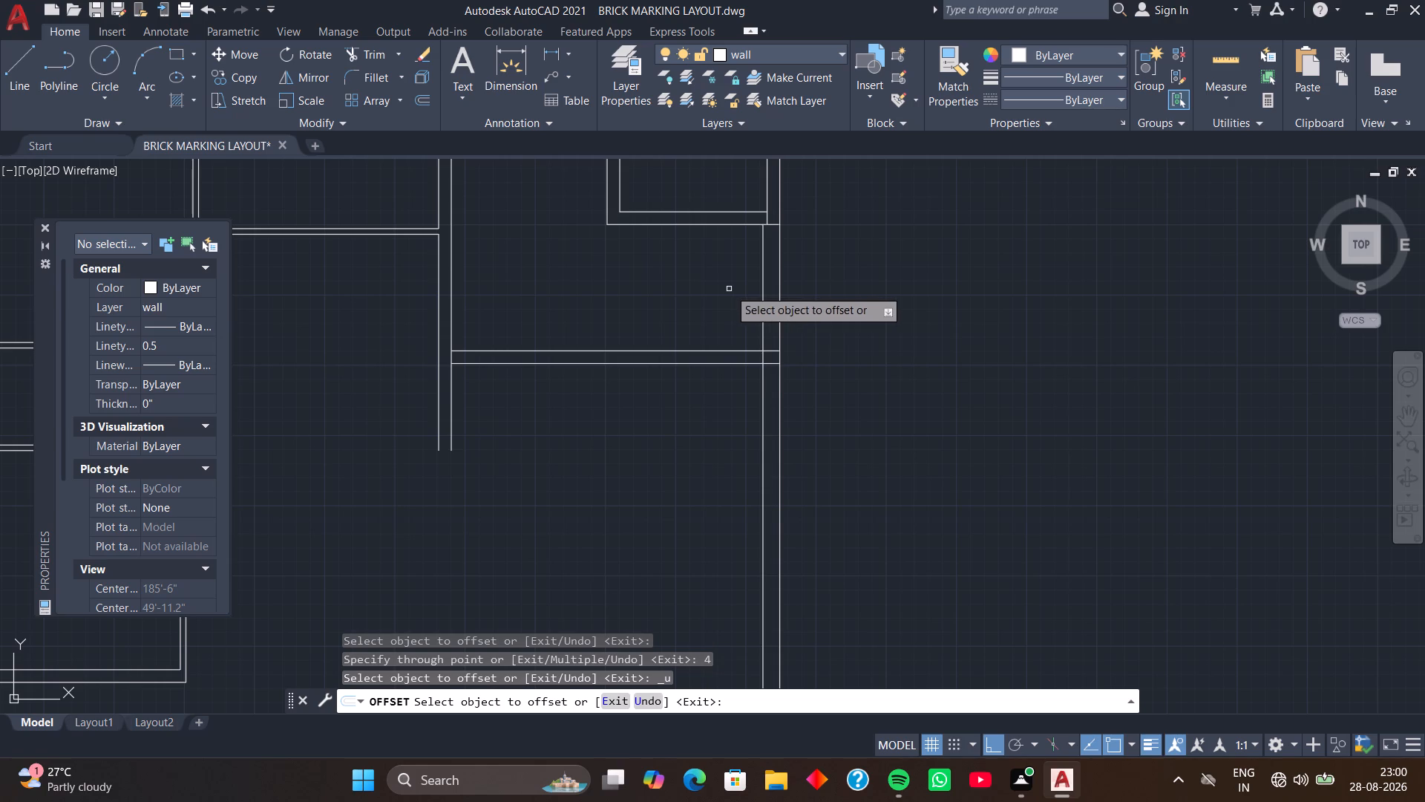
Offset the western of the two rays 6 inches west to add a third vertical line.
left_click(764, 284)
key("6")
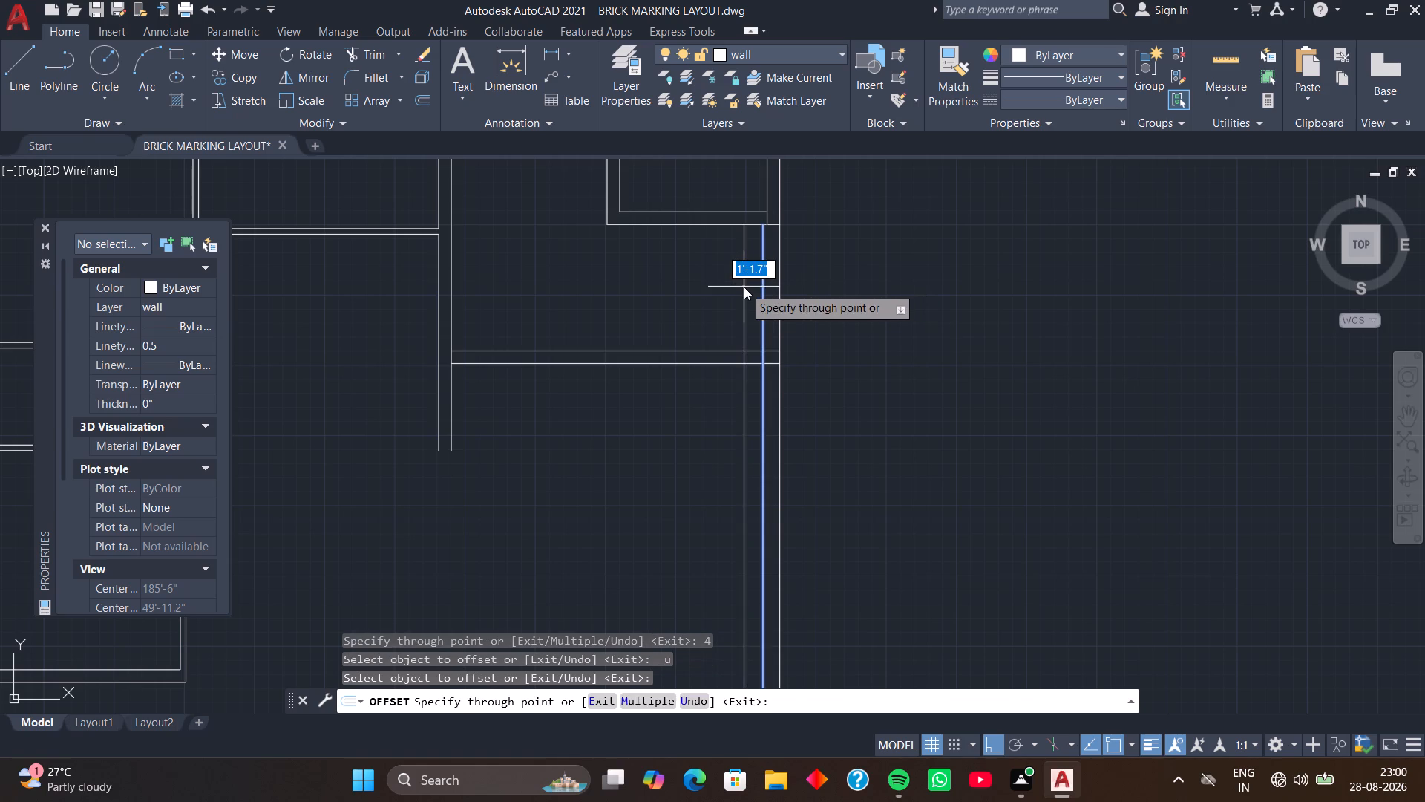
key("Return")
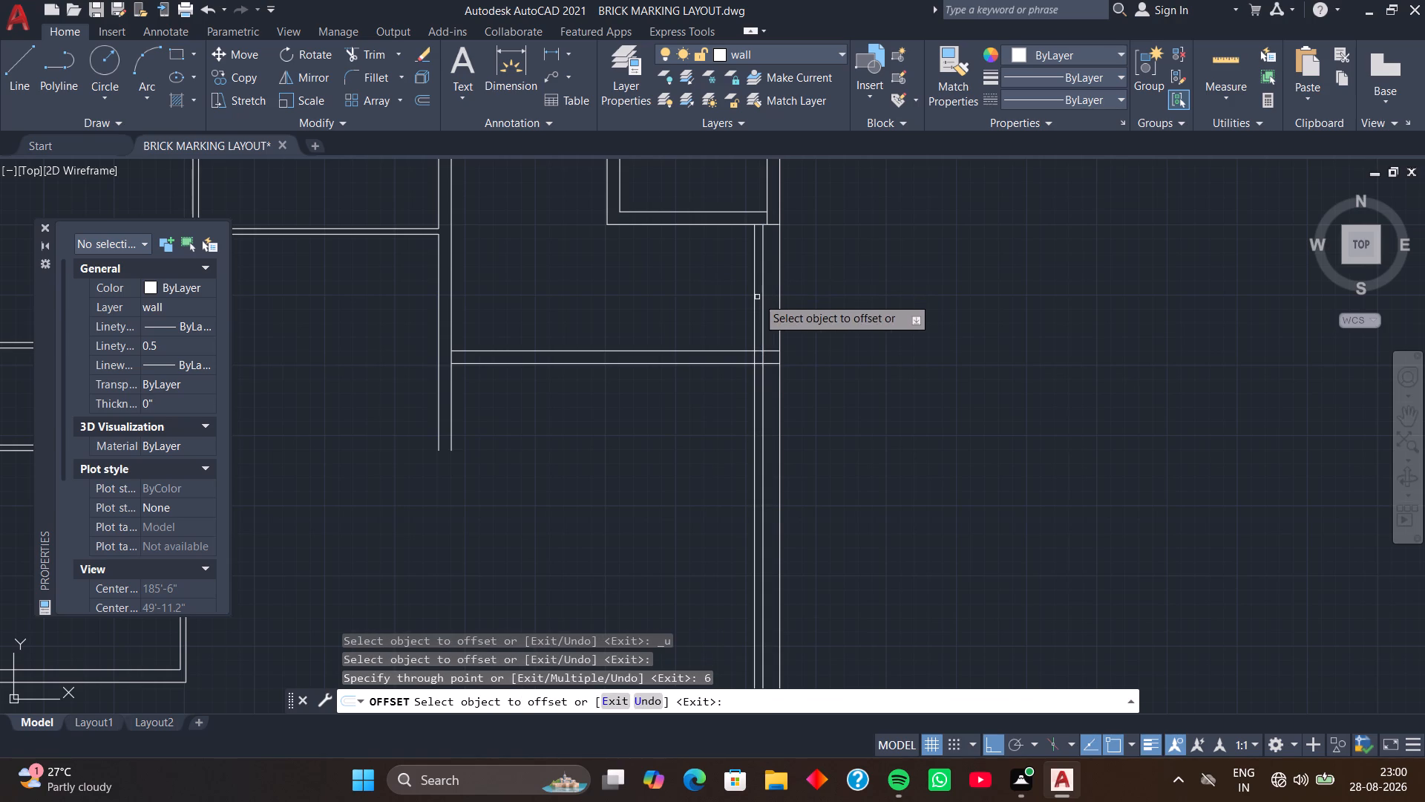
middle_click_drag(838, 330, 849, 270)
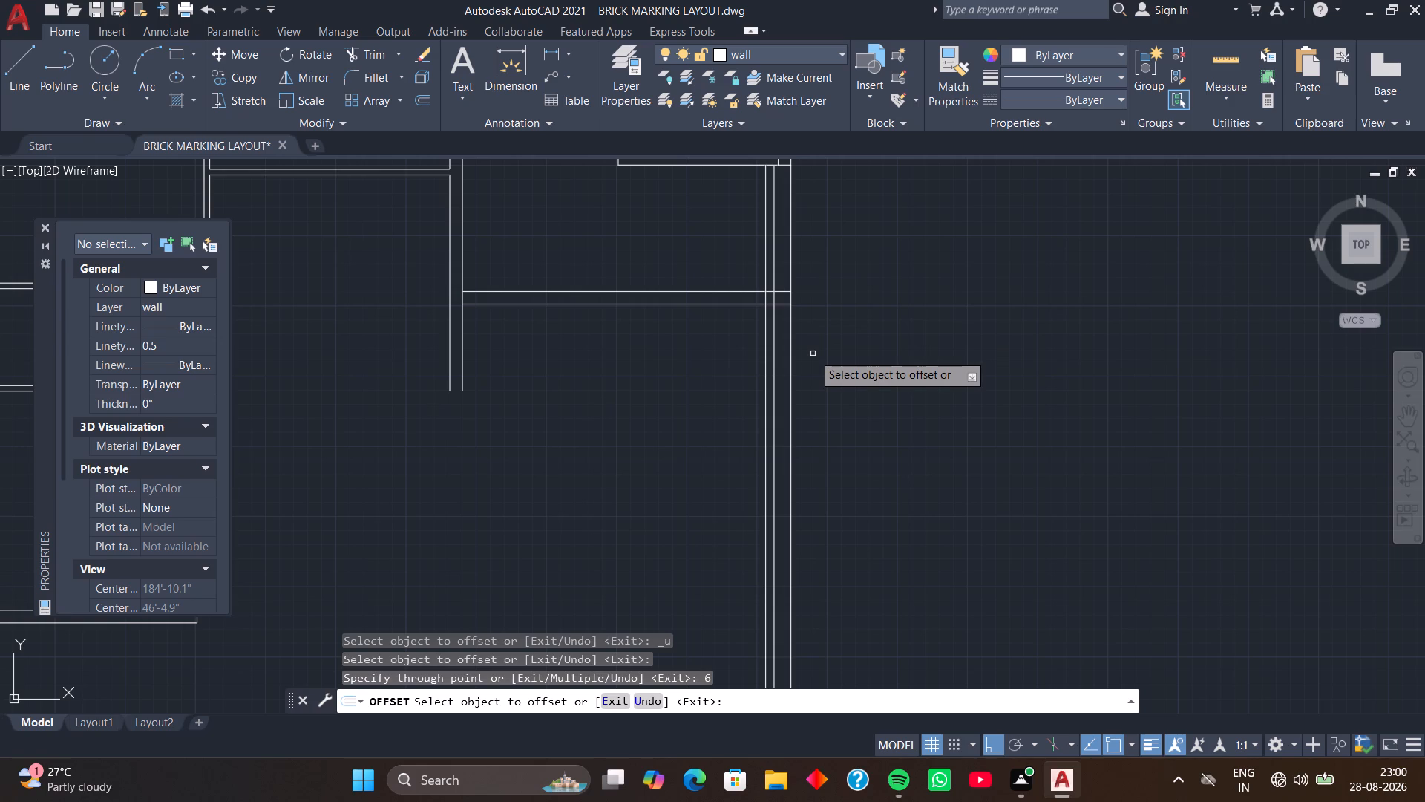
scroll(789, 336, "up", 3)
middle_click_drag(742, 296, 772, 350)
key("space")
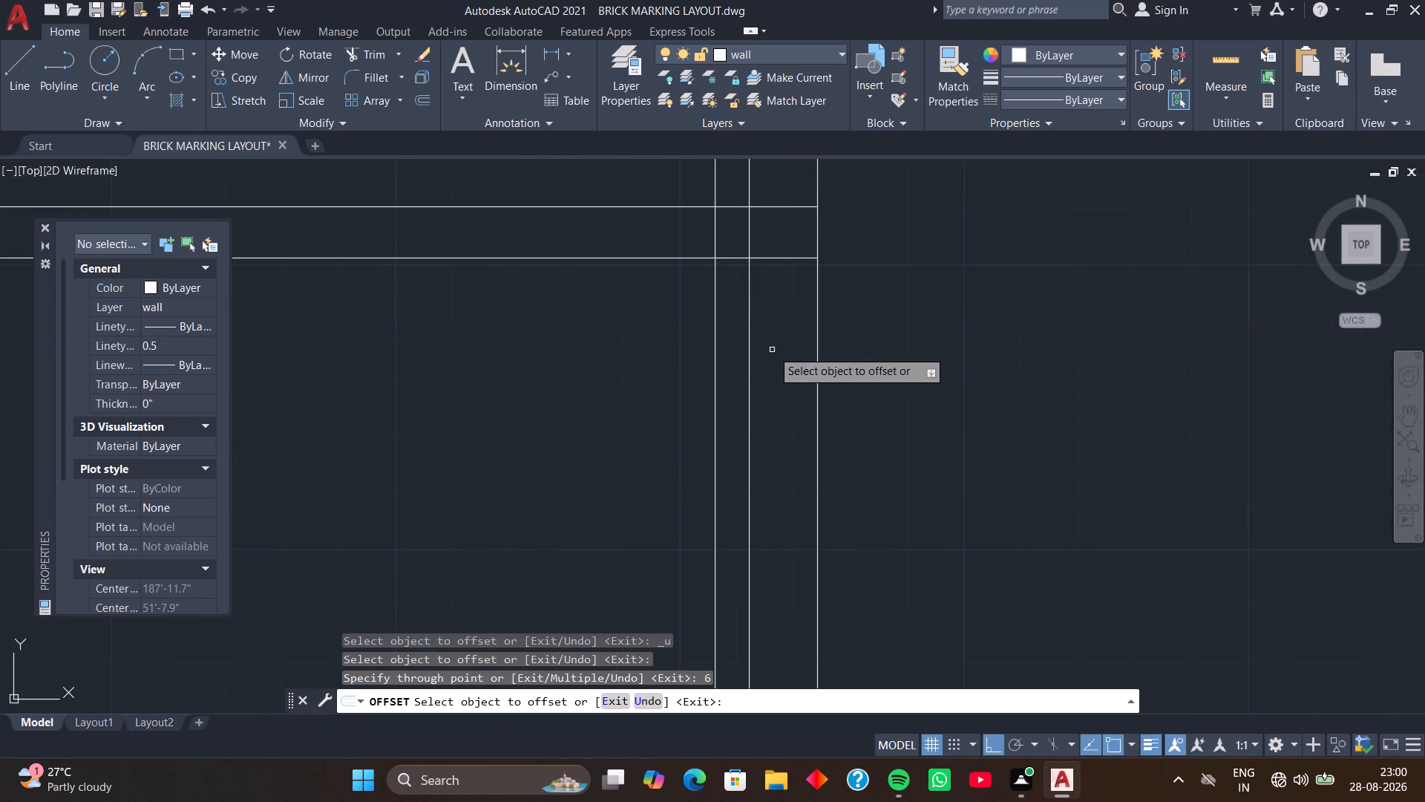
Trim the two inner rays between the lower double wall's lines, and all three rays south of that wall.
type("T")
key("r")
key("space")
left_click_drag(759, 232, 751, 233)
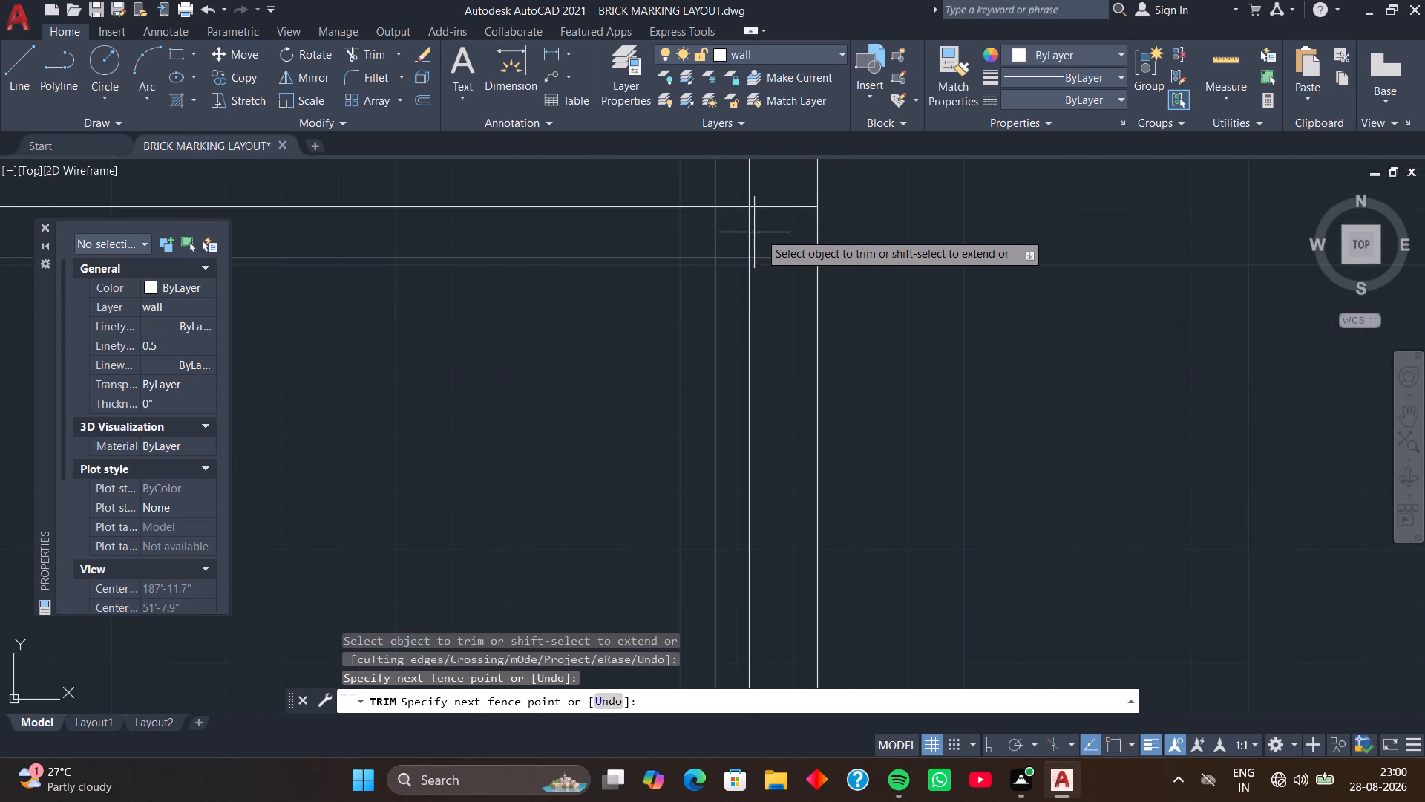
left_click_drag(751, 233, 695, 236)
left_click_drag(758, 294, 670, 326)
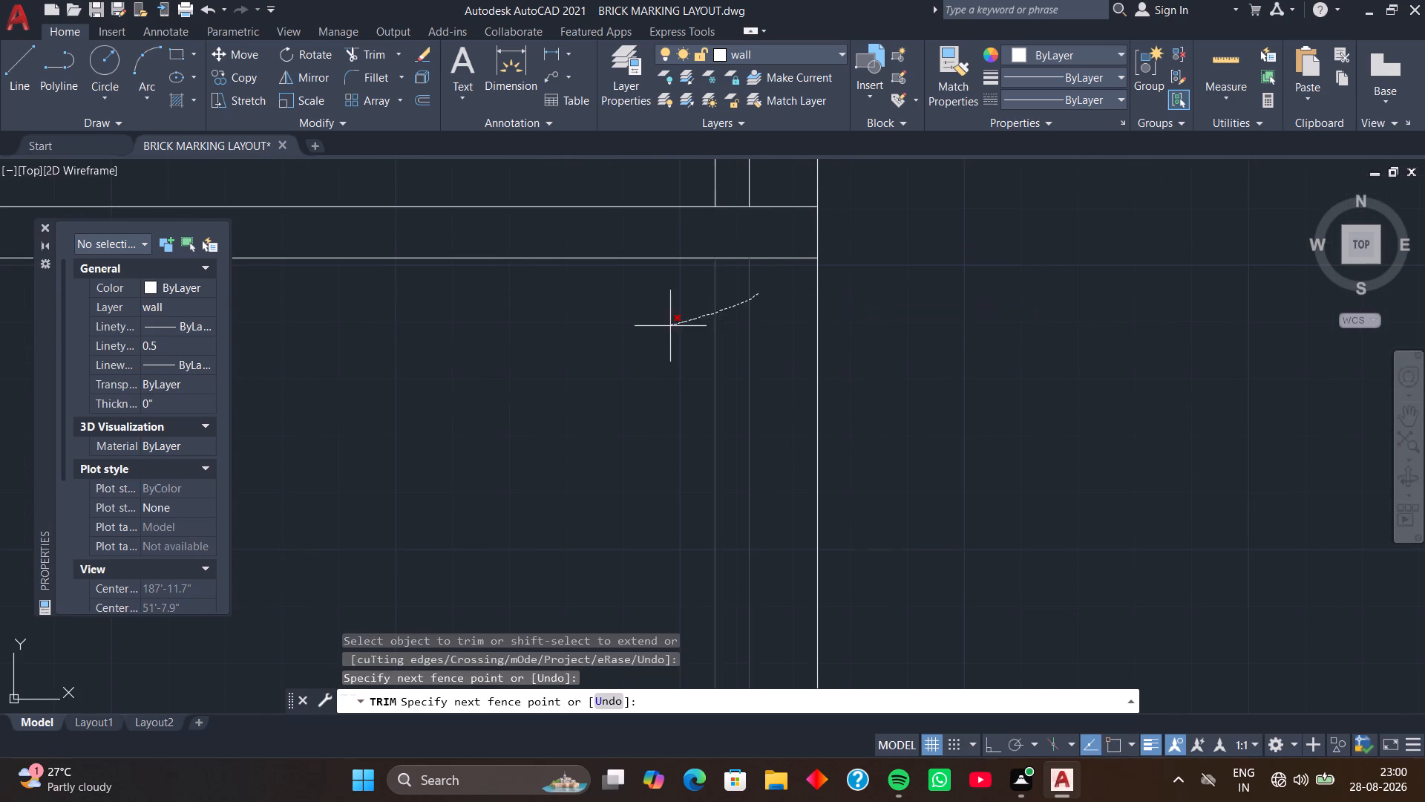
left_click_drag(670, 326, 669, 326)
scroll(739, 329, "down", 2)
middle_click_drag(745, 340, 754, 301)
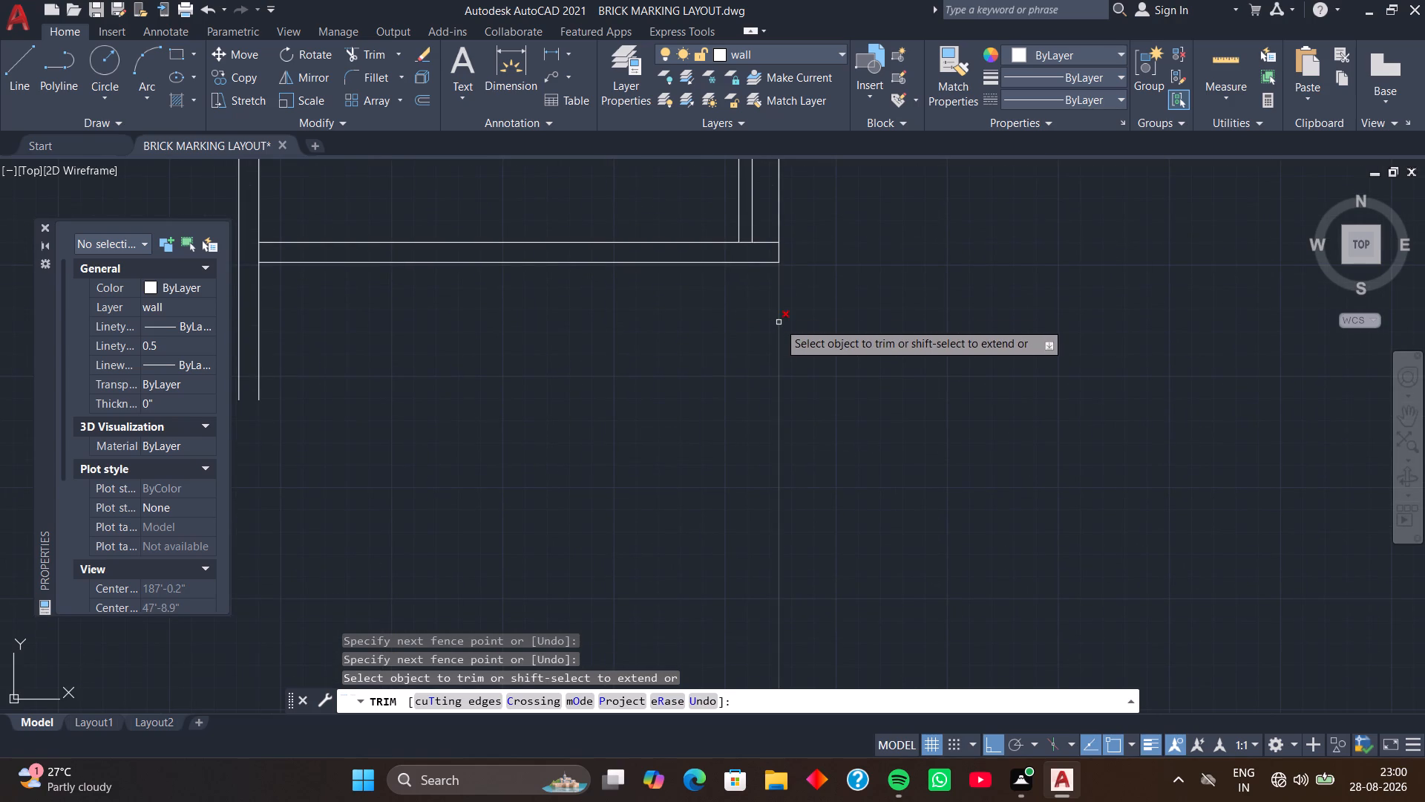
left_click(779, 322)
scroll(751, 310, "down", 2)
middle_click_drag(751, 310, 812, 299)
scroll(787, 290, "up", 2)
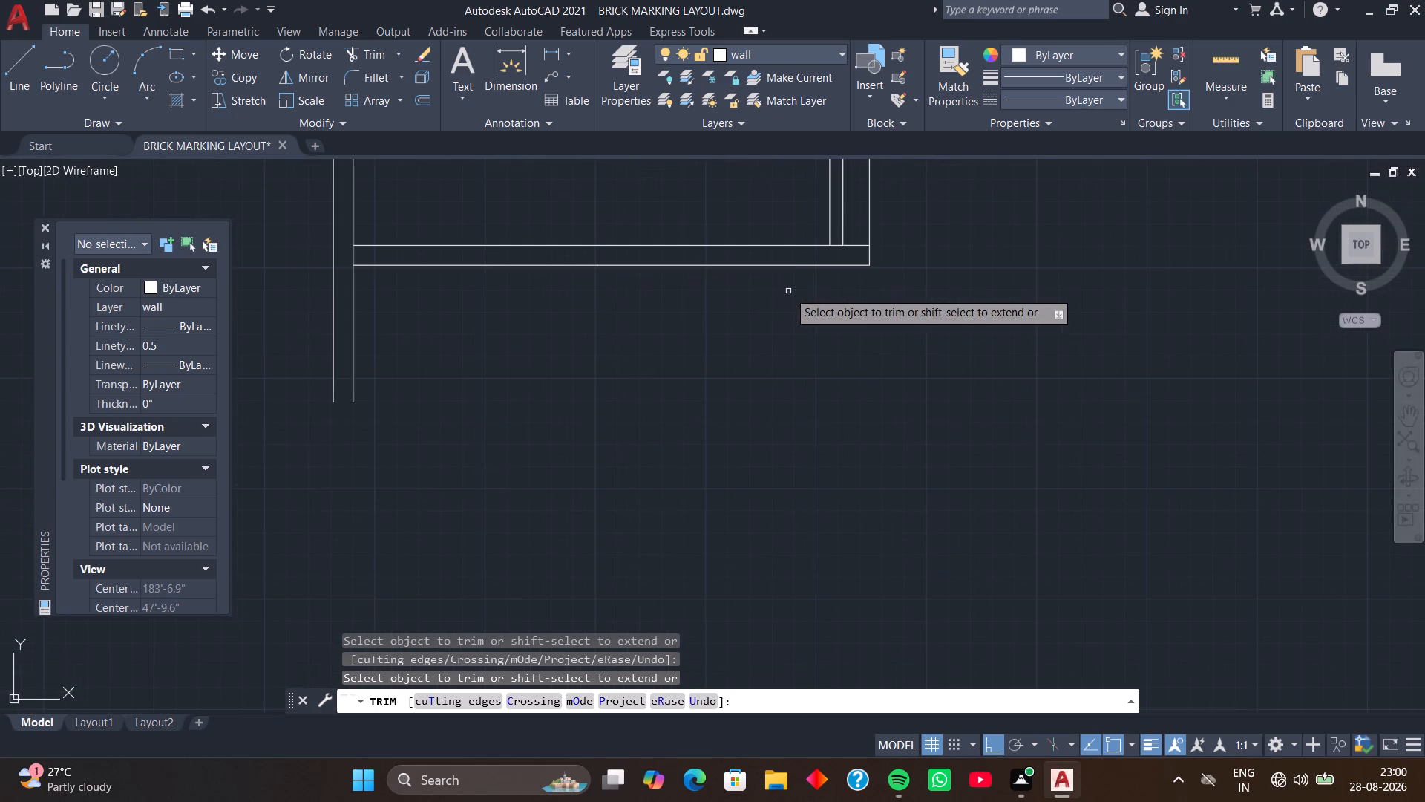
middle_click_drag(793, 273, 810, 341)
middle_click_drag(784, 246, 779, 393)
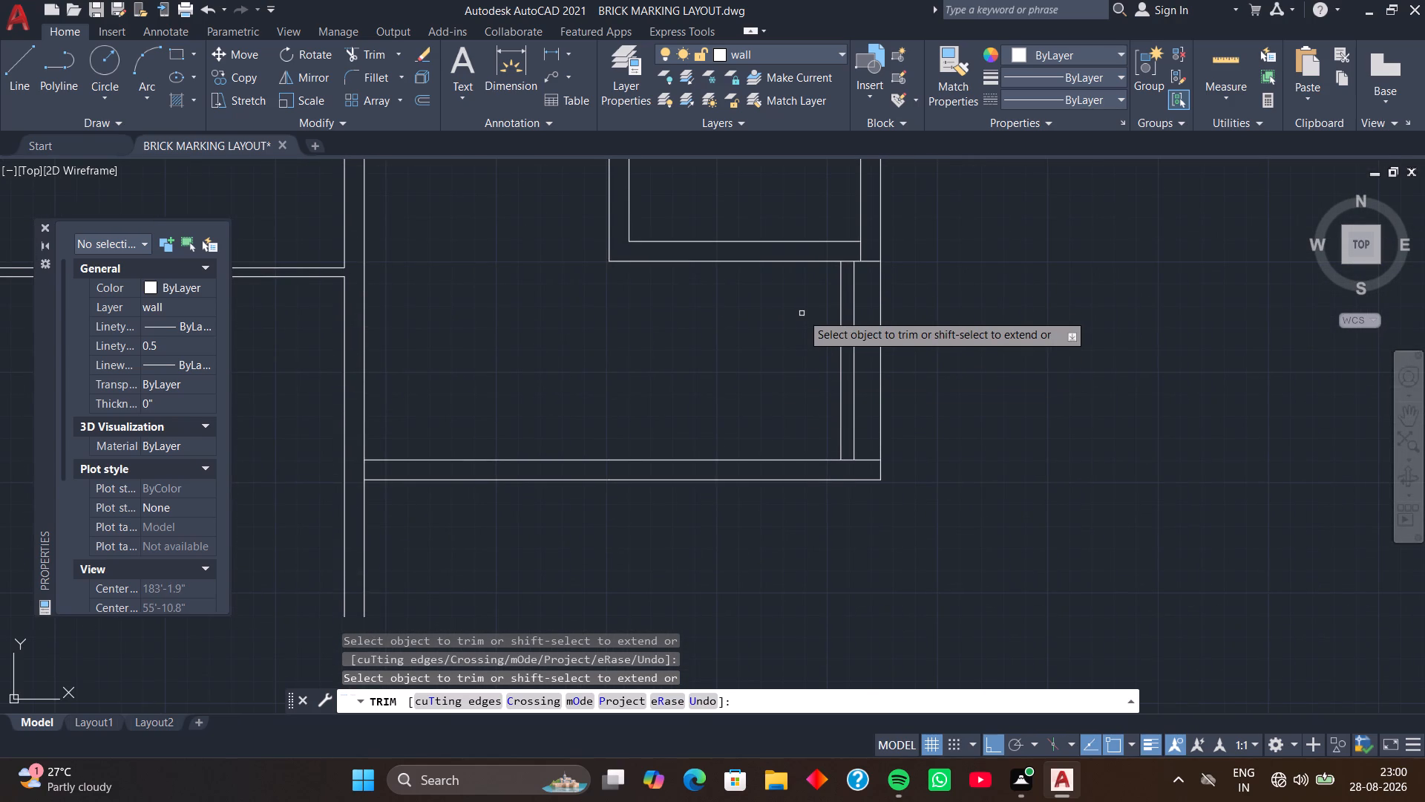
middle_click_drag(801, 300, 766, 301)
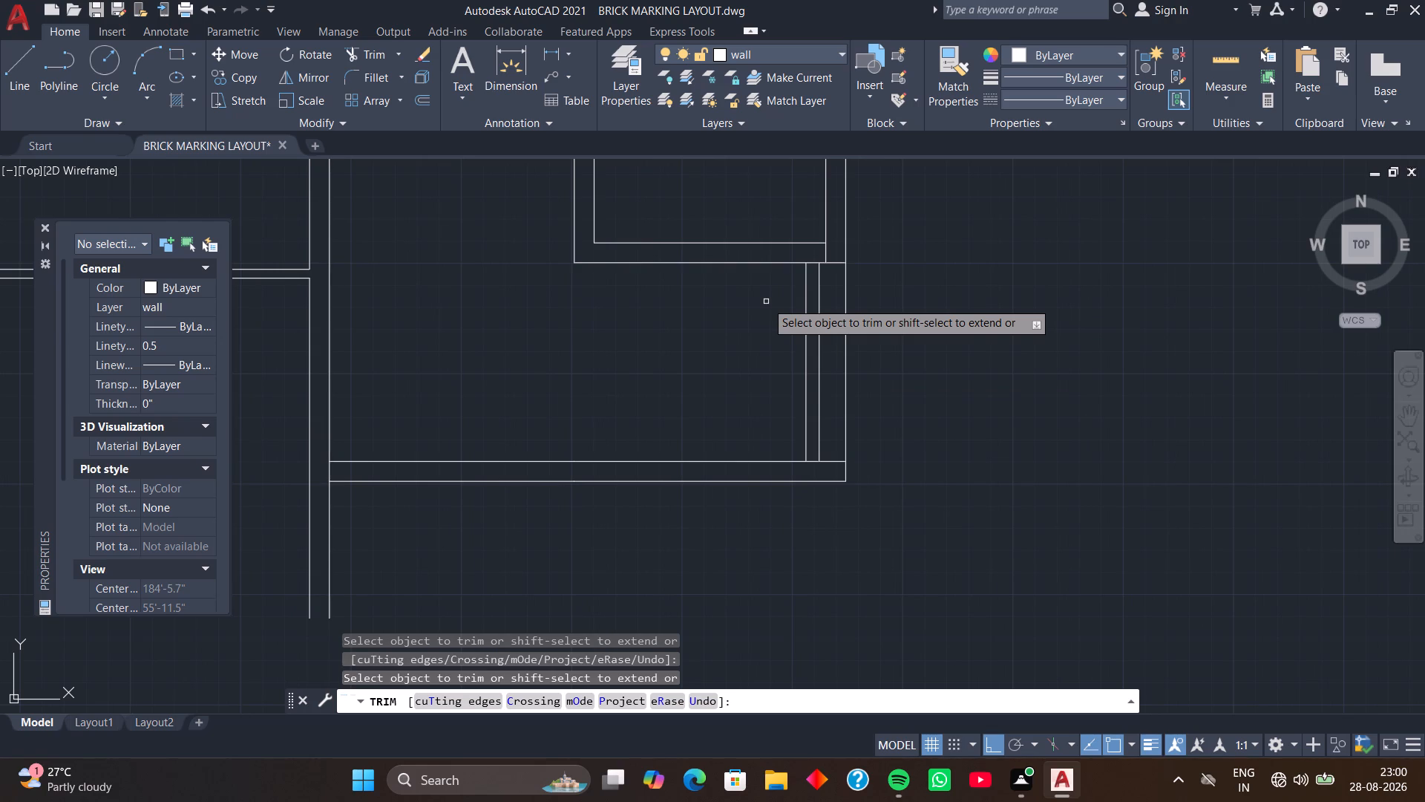
Trim the west wall's east line between the lower double wall's lines, and the outermost eastern vertical line north of that wall.
left_click(329, 474)
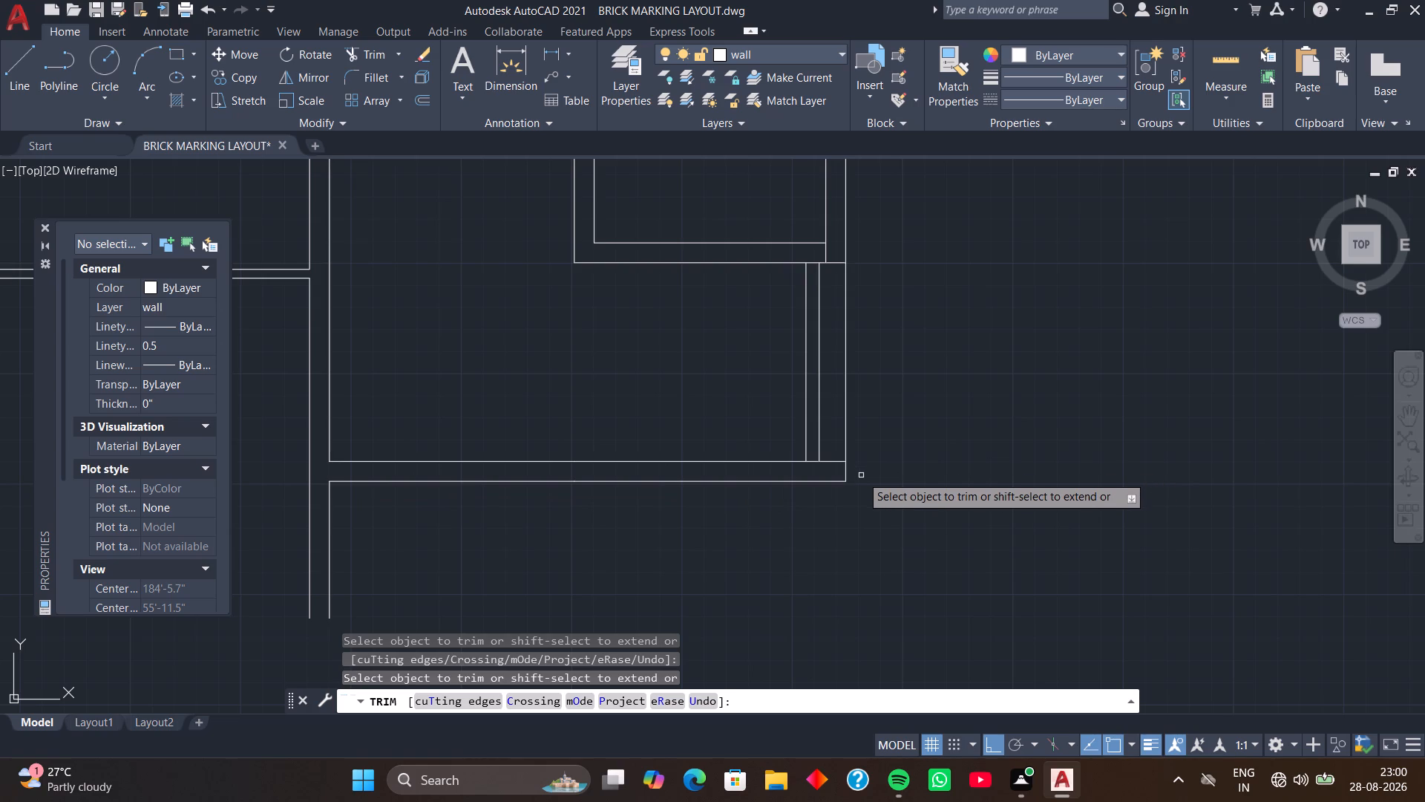
left_click(842, 397)
left_click(847, 397)
scroll(857, 407, "down", 1)
middle_click_drag(869, 457, 879, 362)
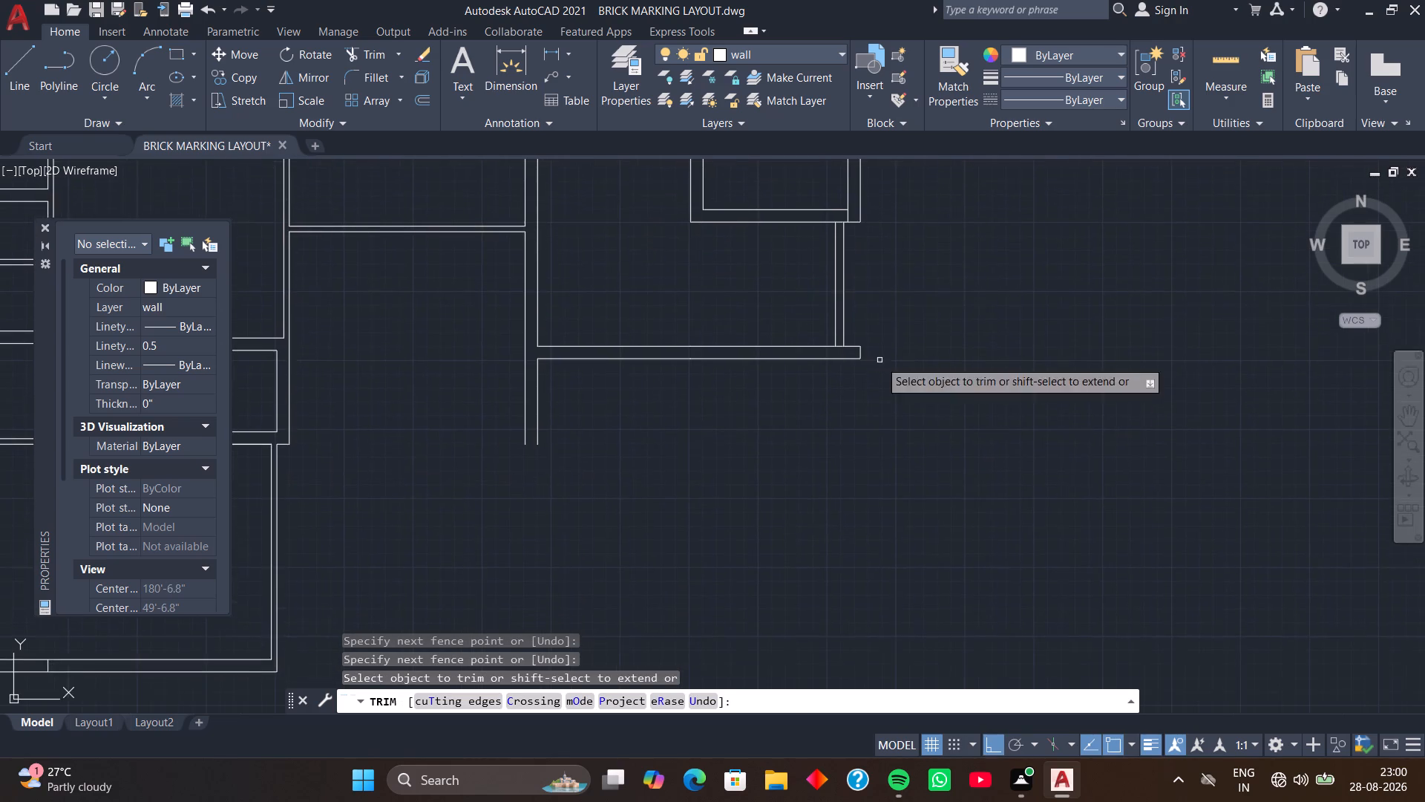
middle_click_drag(863, 422, 886, 399)
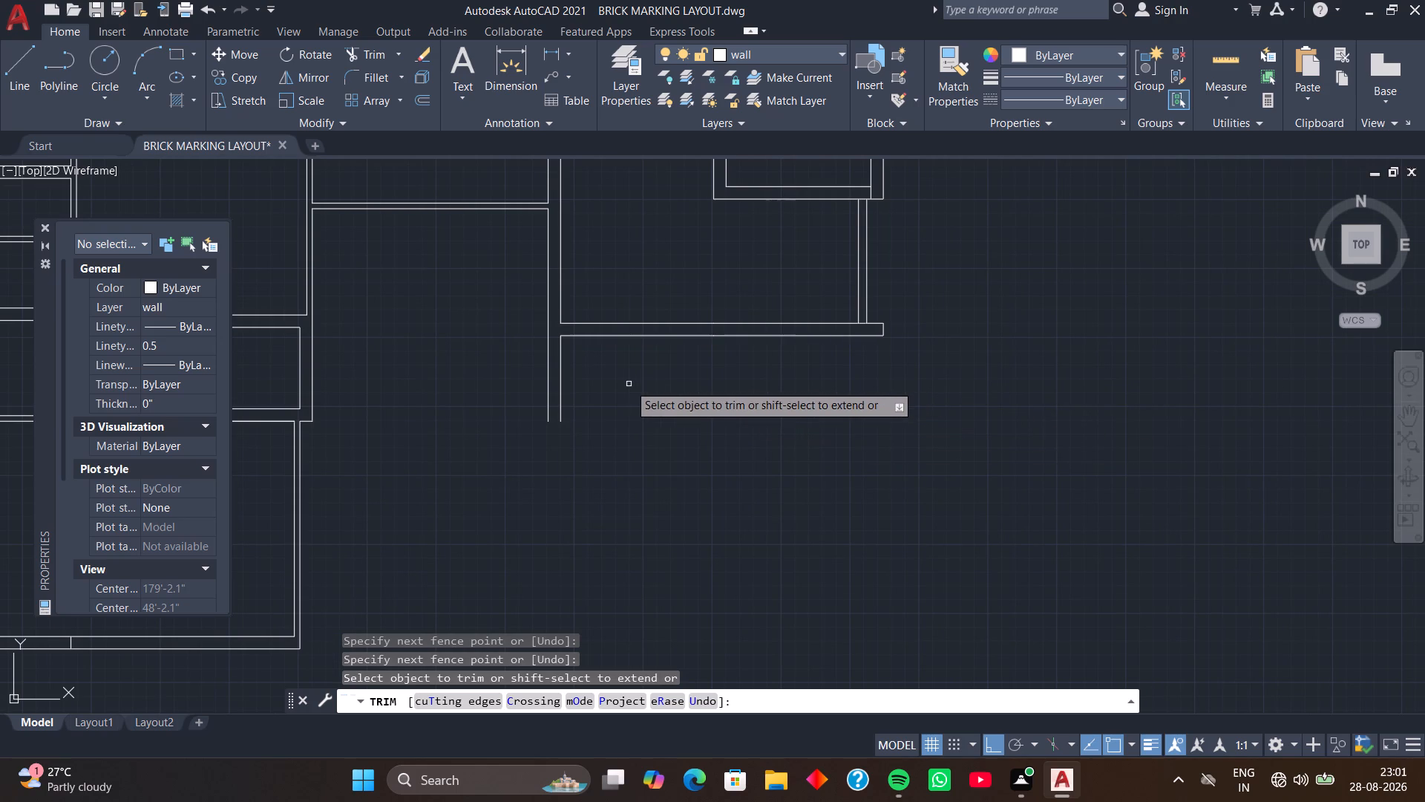
scroll(615, 355, "down", 1)
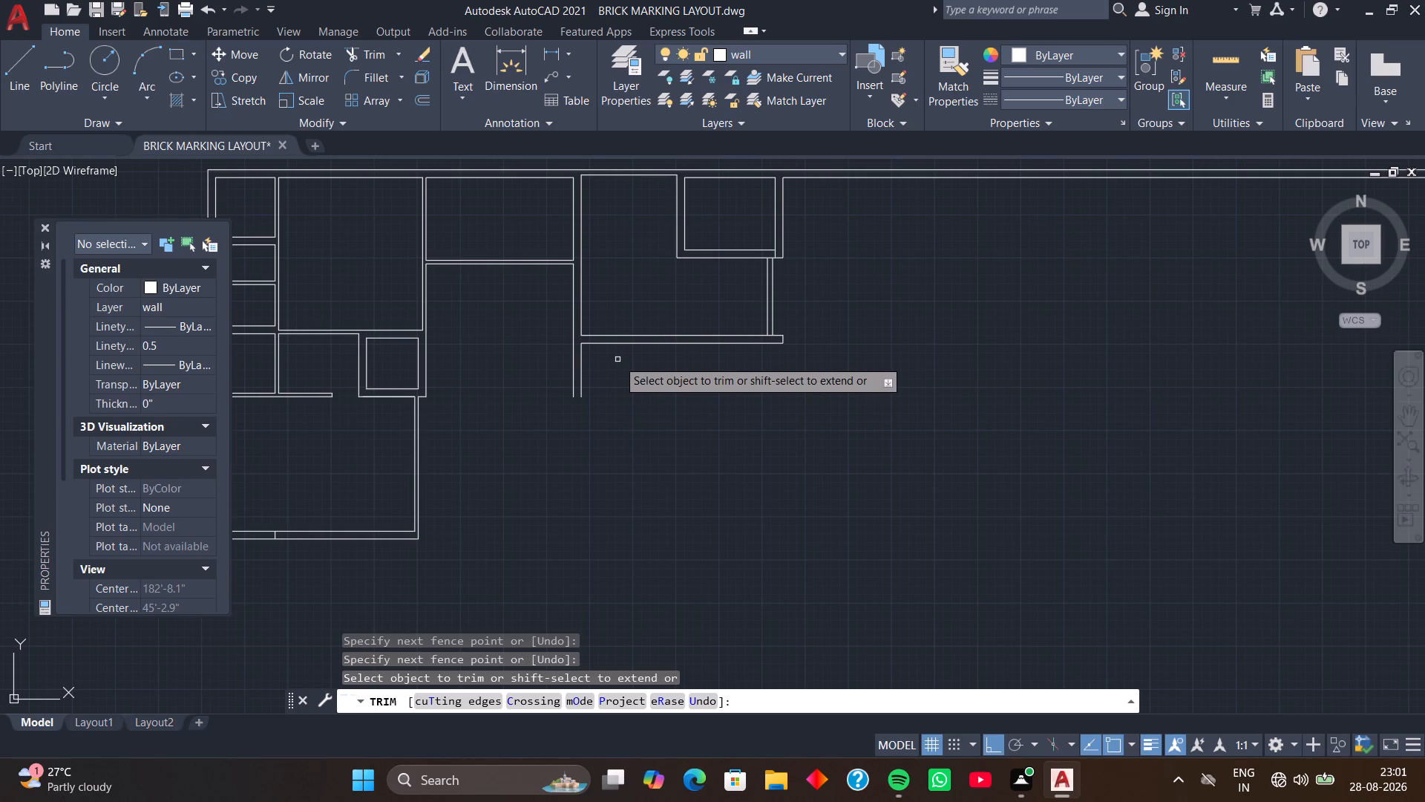
scroll(577, 348, "up", 3)
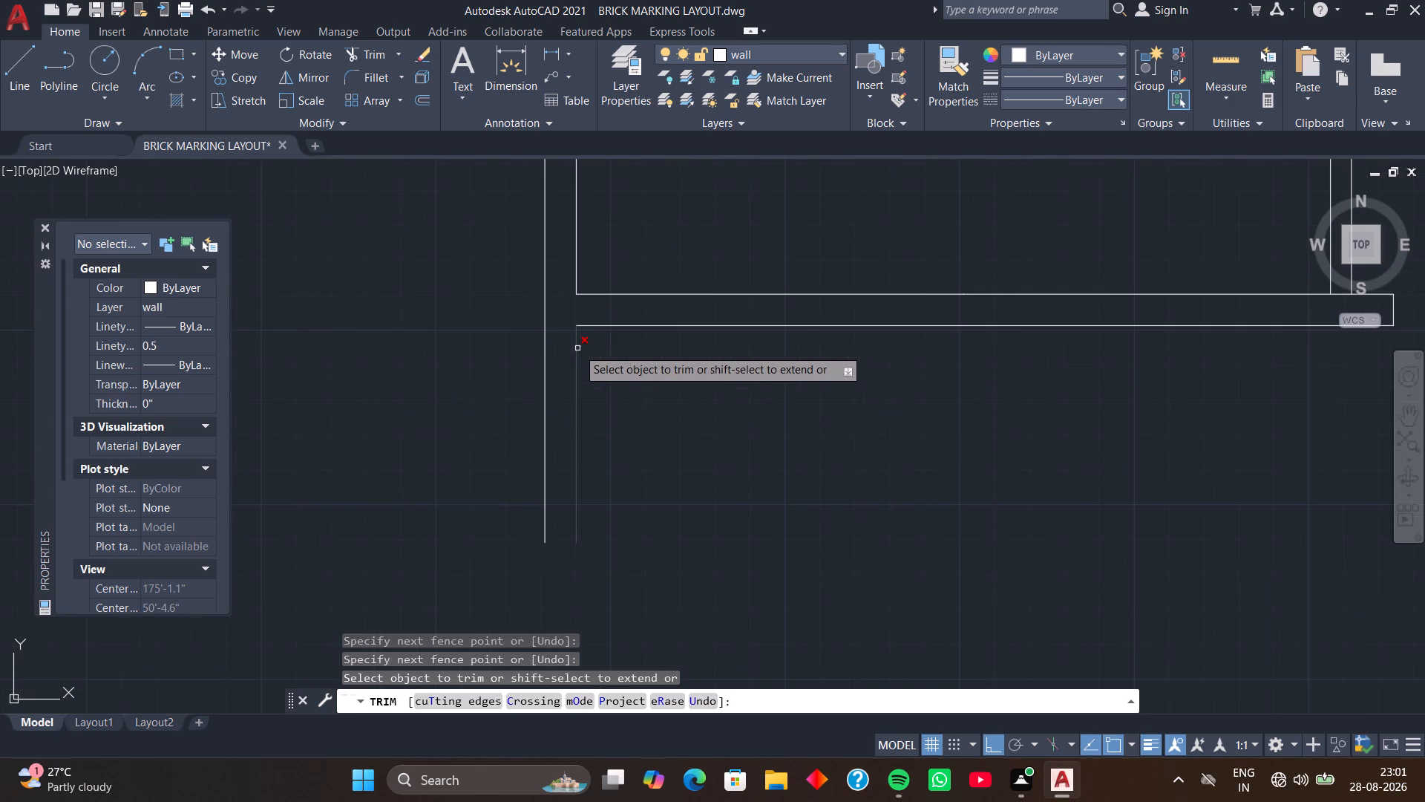
key("space")
Offset the west wall's outer vertical line 4 inches east.
type("O")
key("space")
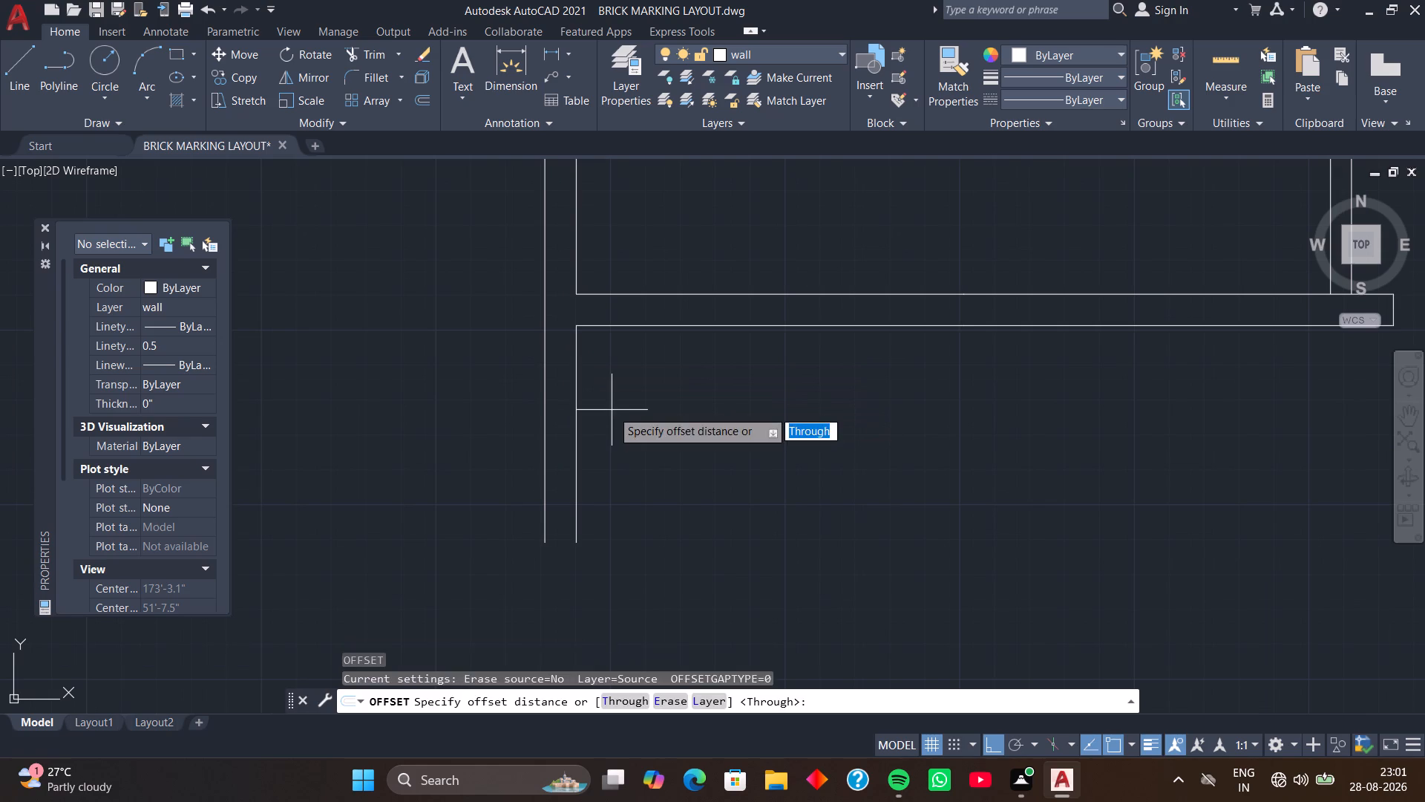
key("space")
left_click(546, 391)
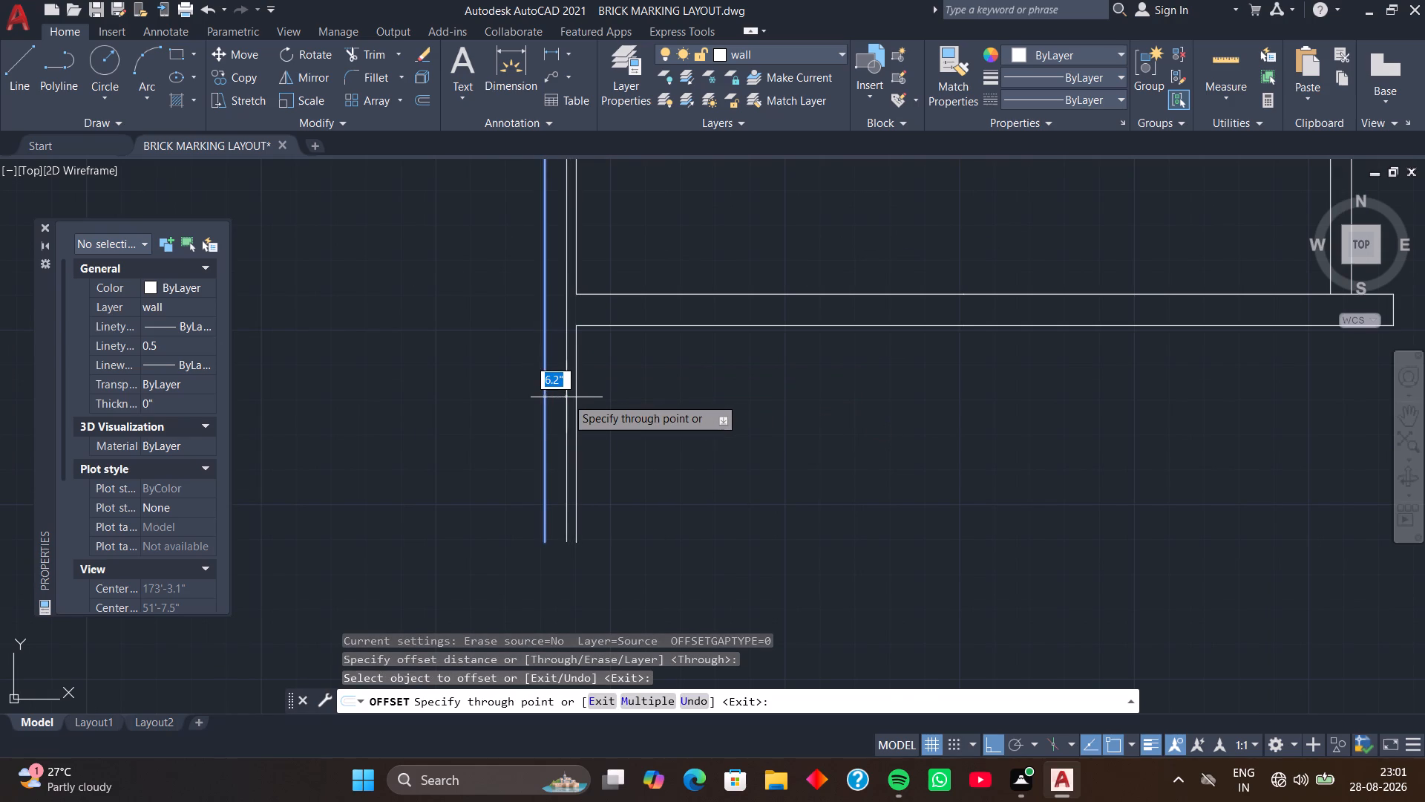
key("4")
key("Return")
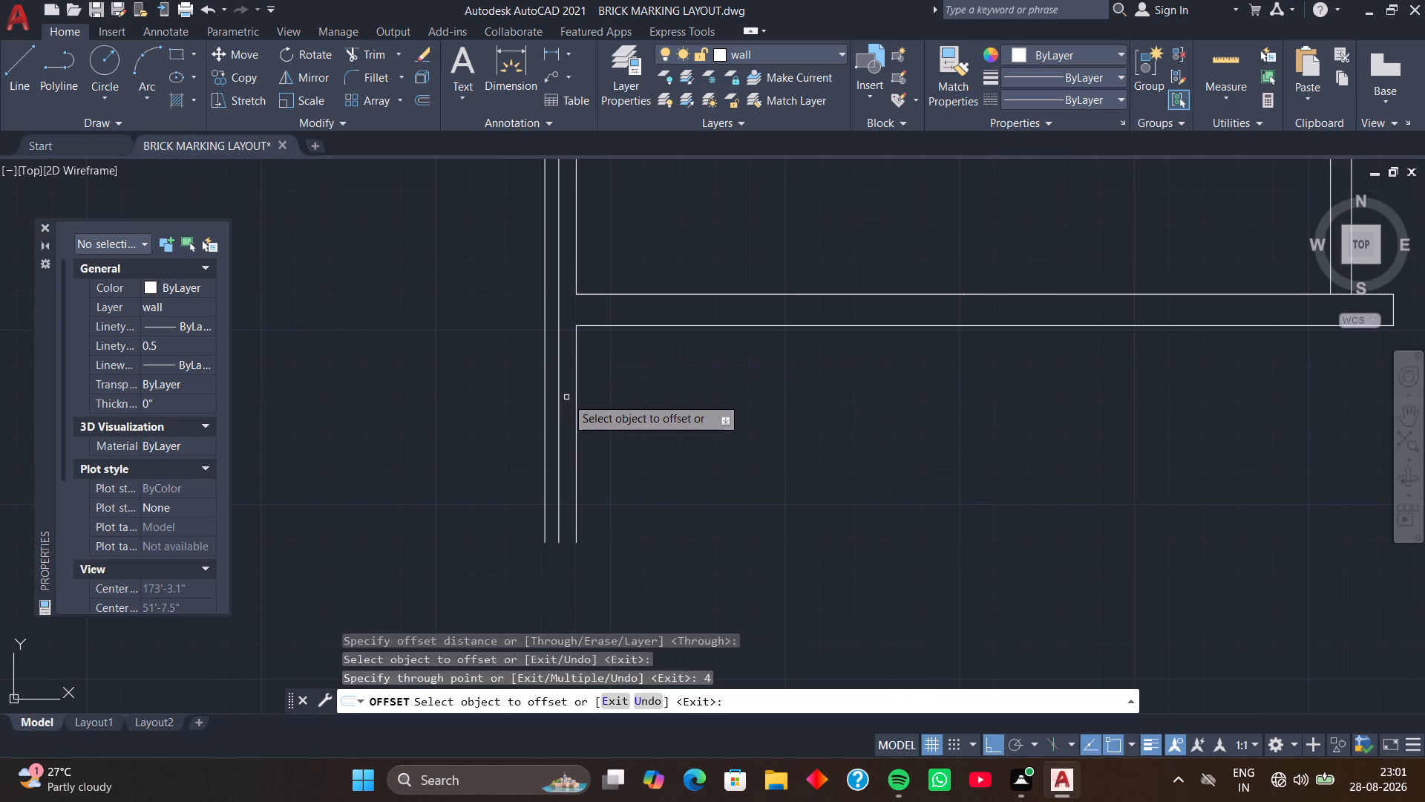
key("space")
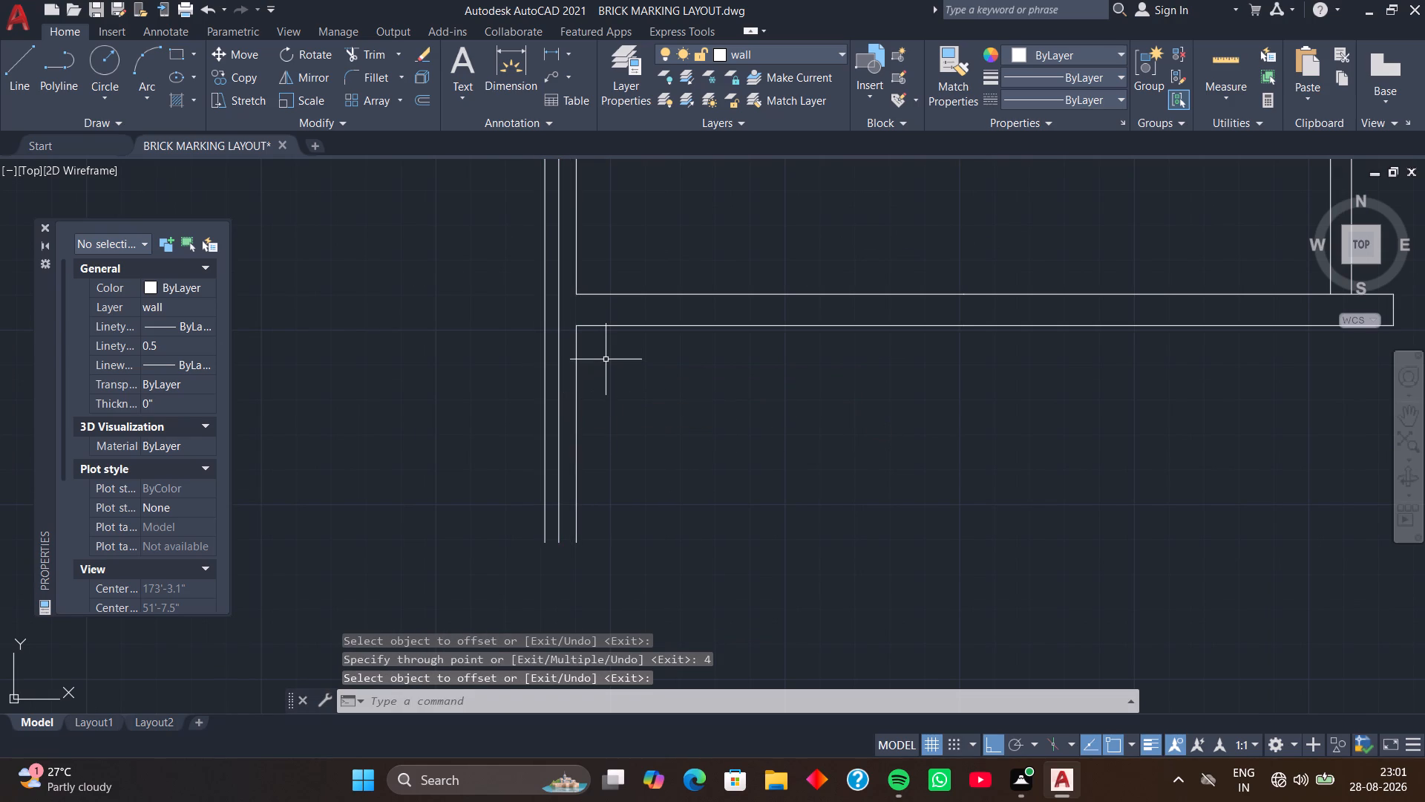
Extend the lower wall's south line to the new offset line, and trim the junction so the west wall narrows to 4 inches south of it.
type("EX")
key("space")
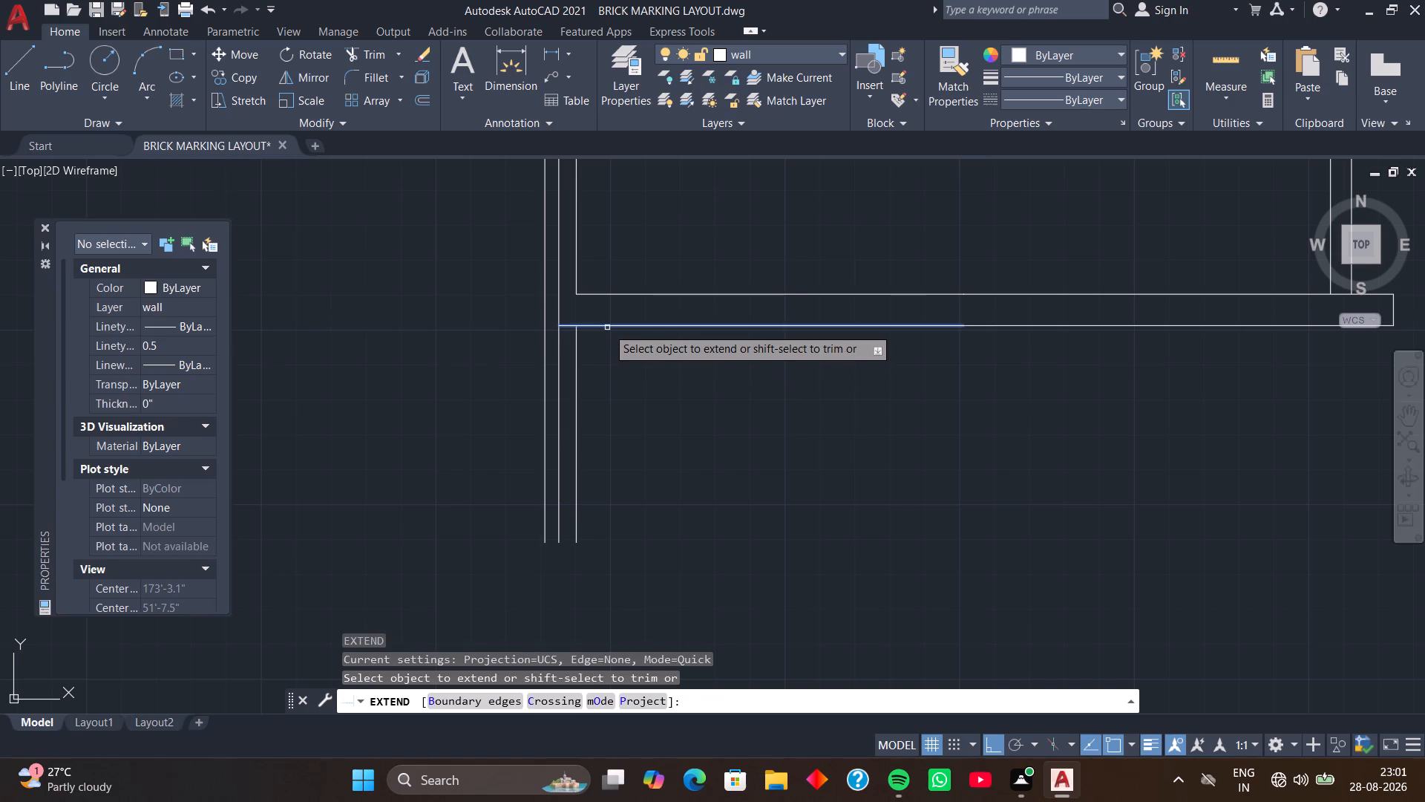
left_click(607, 327)
key("space")
type("TR")
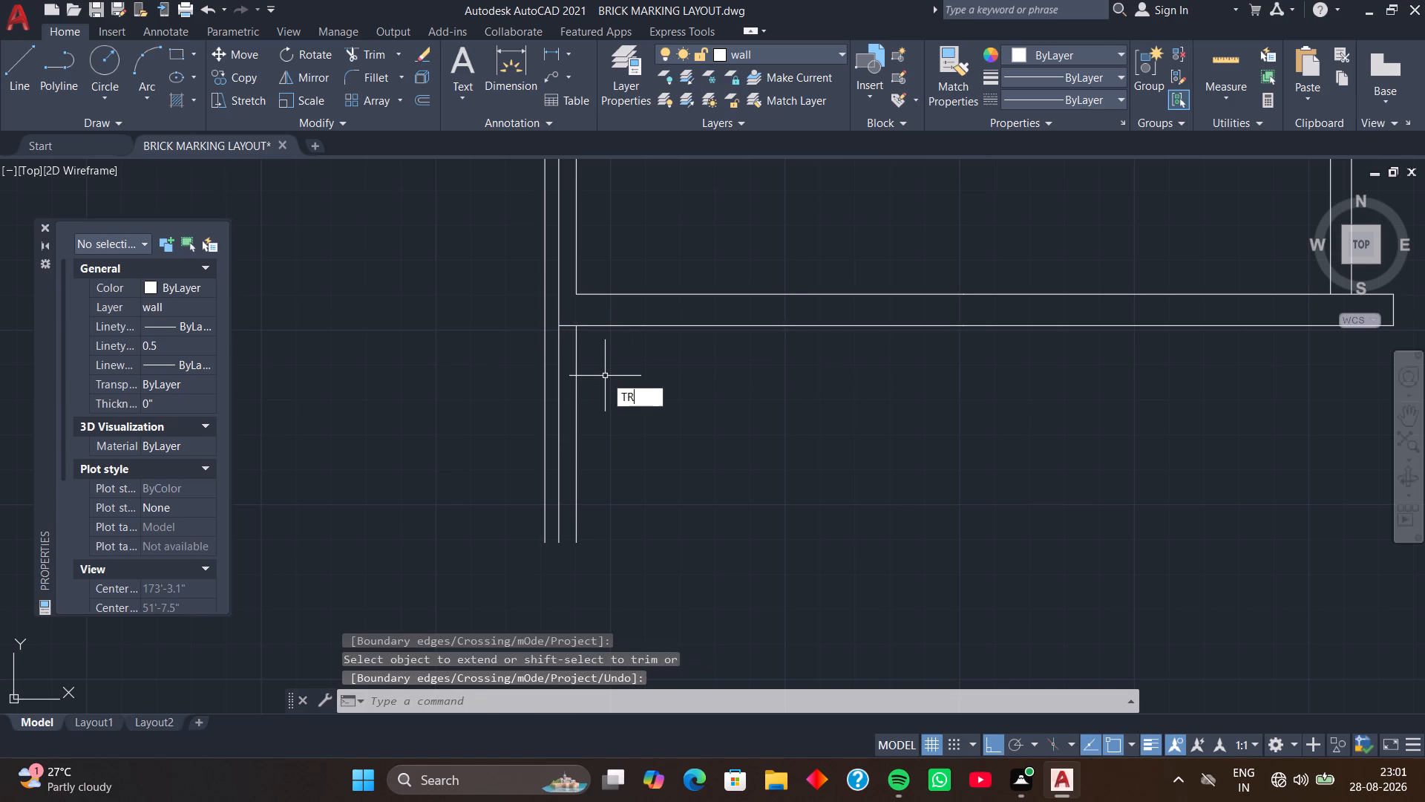
key("space")
left_click(577, 361)
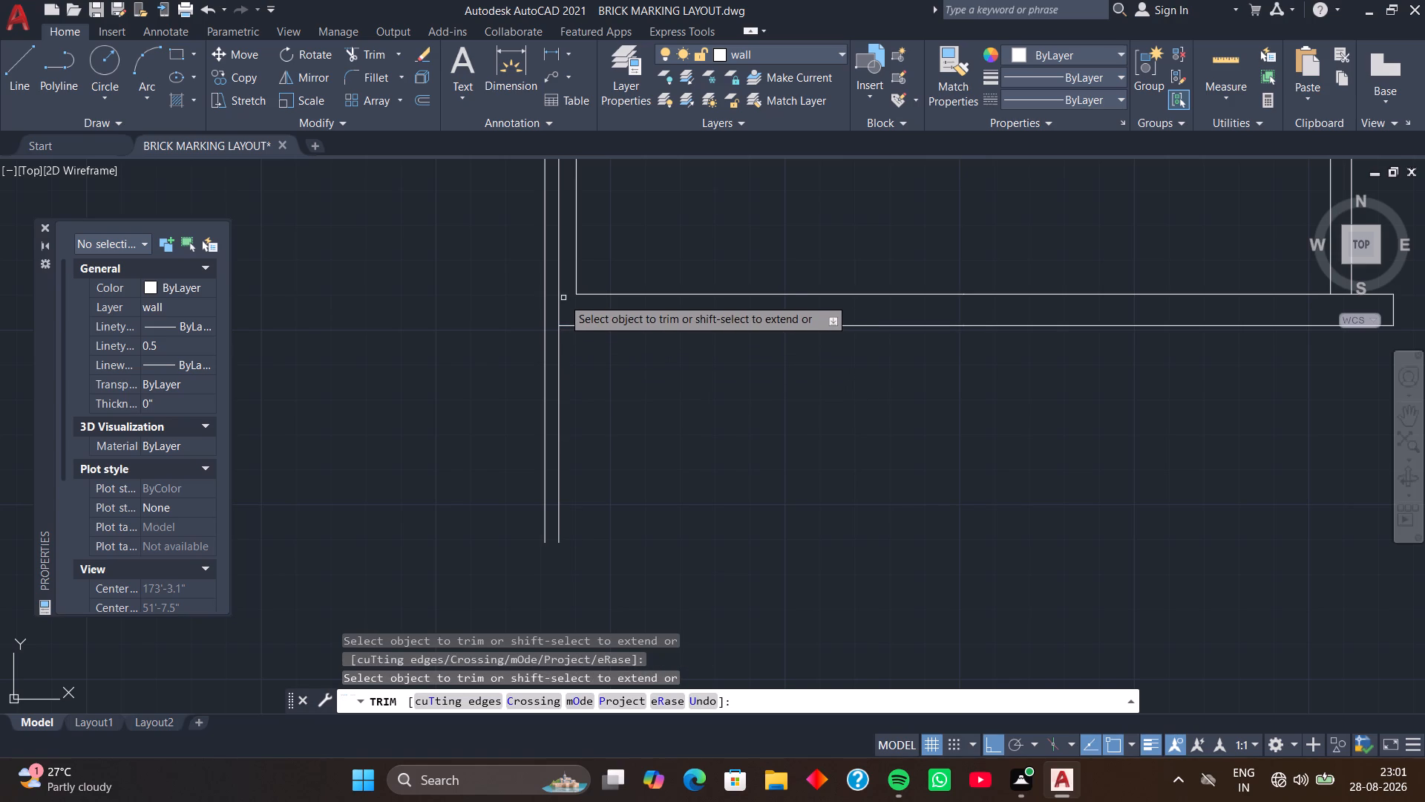
left_click(560, 298)
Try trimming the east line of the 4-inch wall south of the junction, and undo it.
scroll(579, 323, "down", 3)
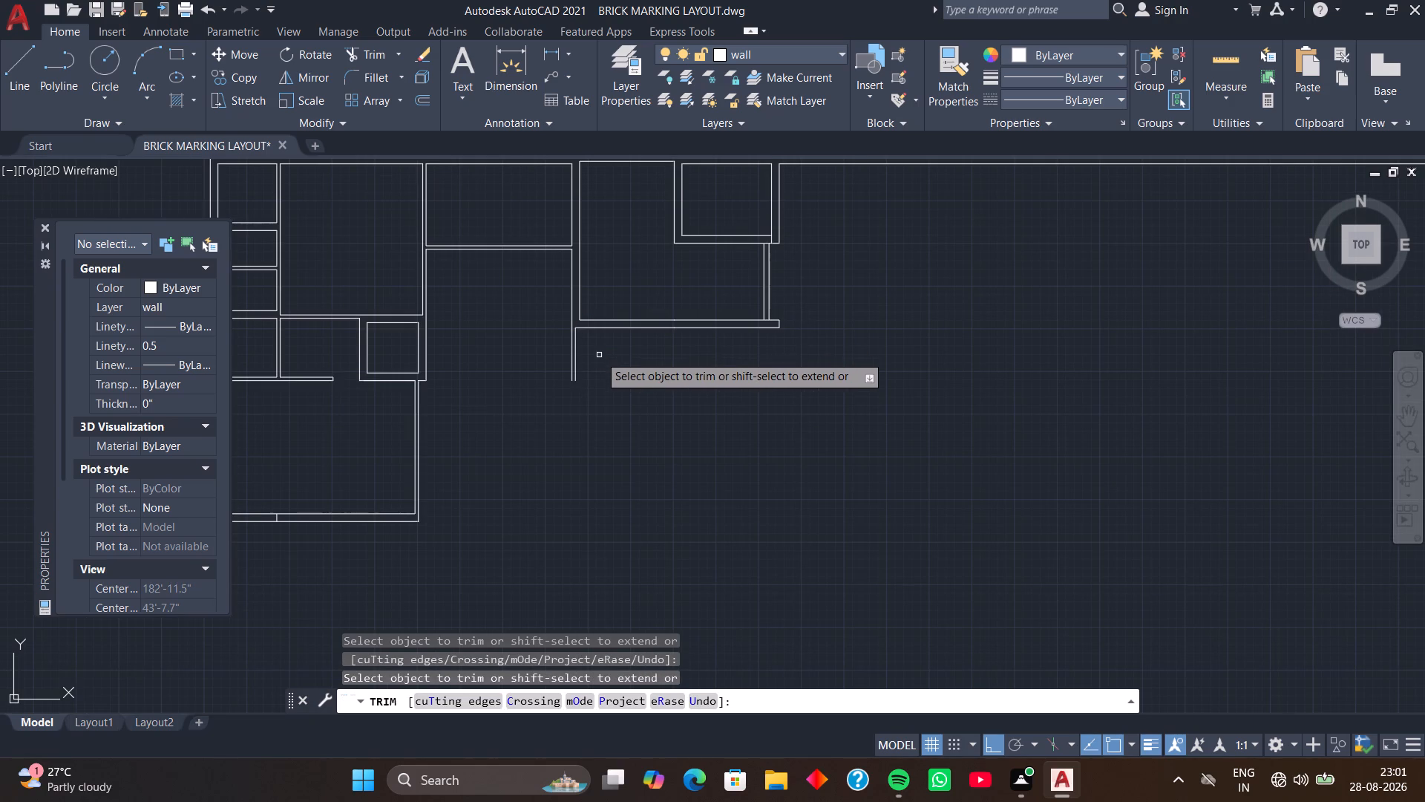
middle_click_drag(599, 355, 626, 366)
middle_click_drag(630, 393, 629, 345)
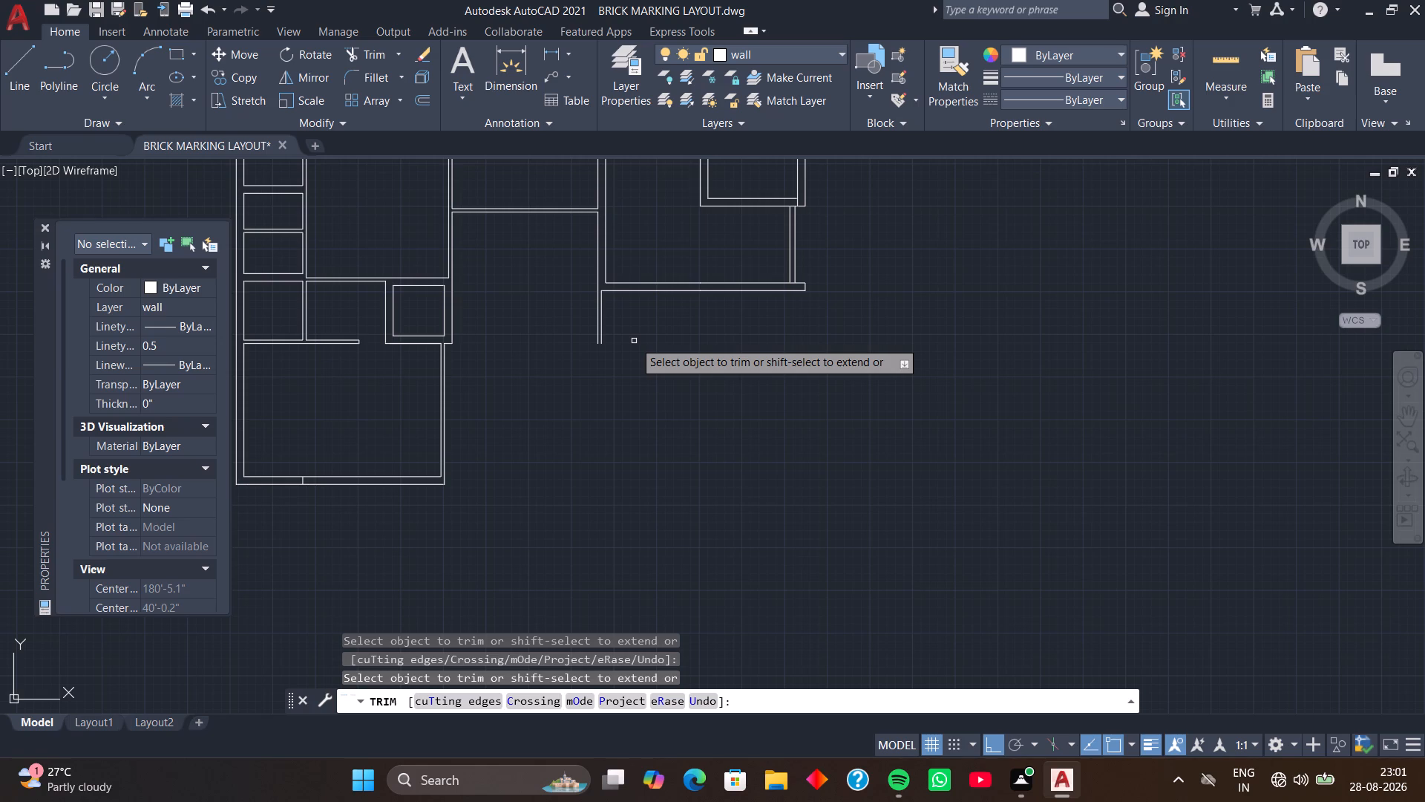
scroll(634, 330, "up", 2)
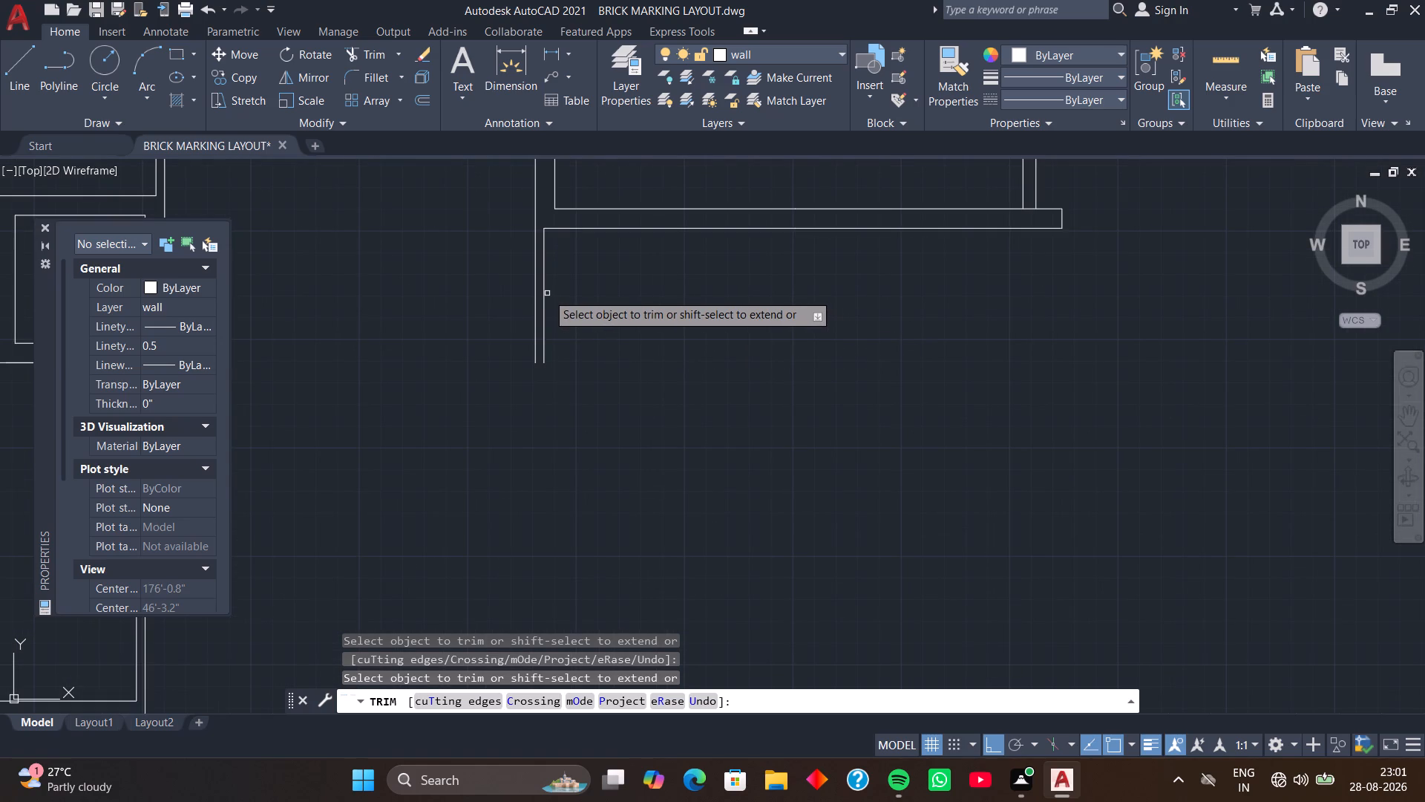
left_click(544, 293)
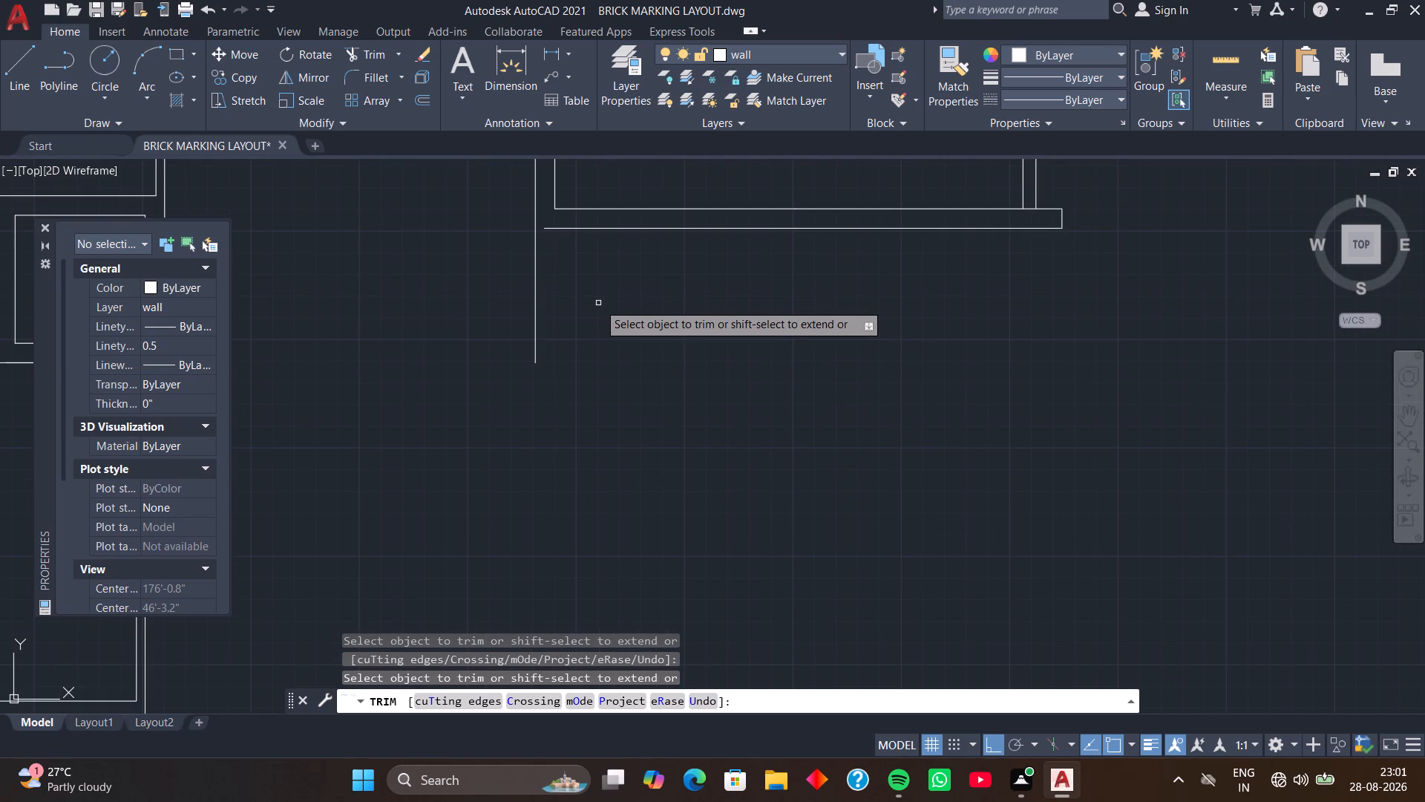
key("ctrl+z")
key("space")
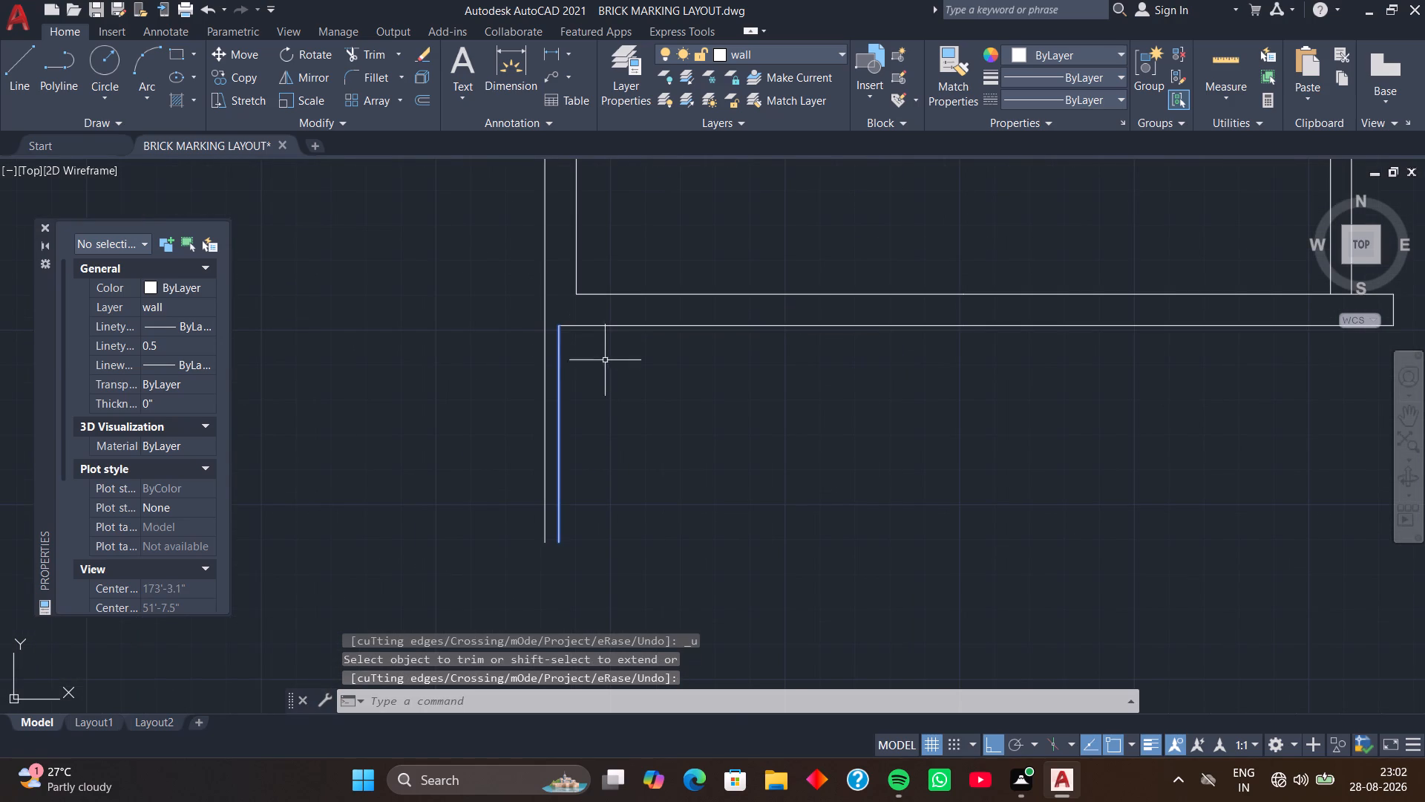
Offset the 4-inch wall's east line 14'9" east, and offset that new line 9 inches farther east to form a wall.
type("O")
key("space")
key("space")
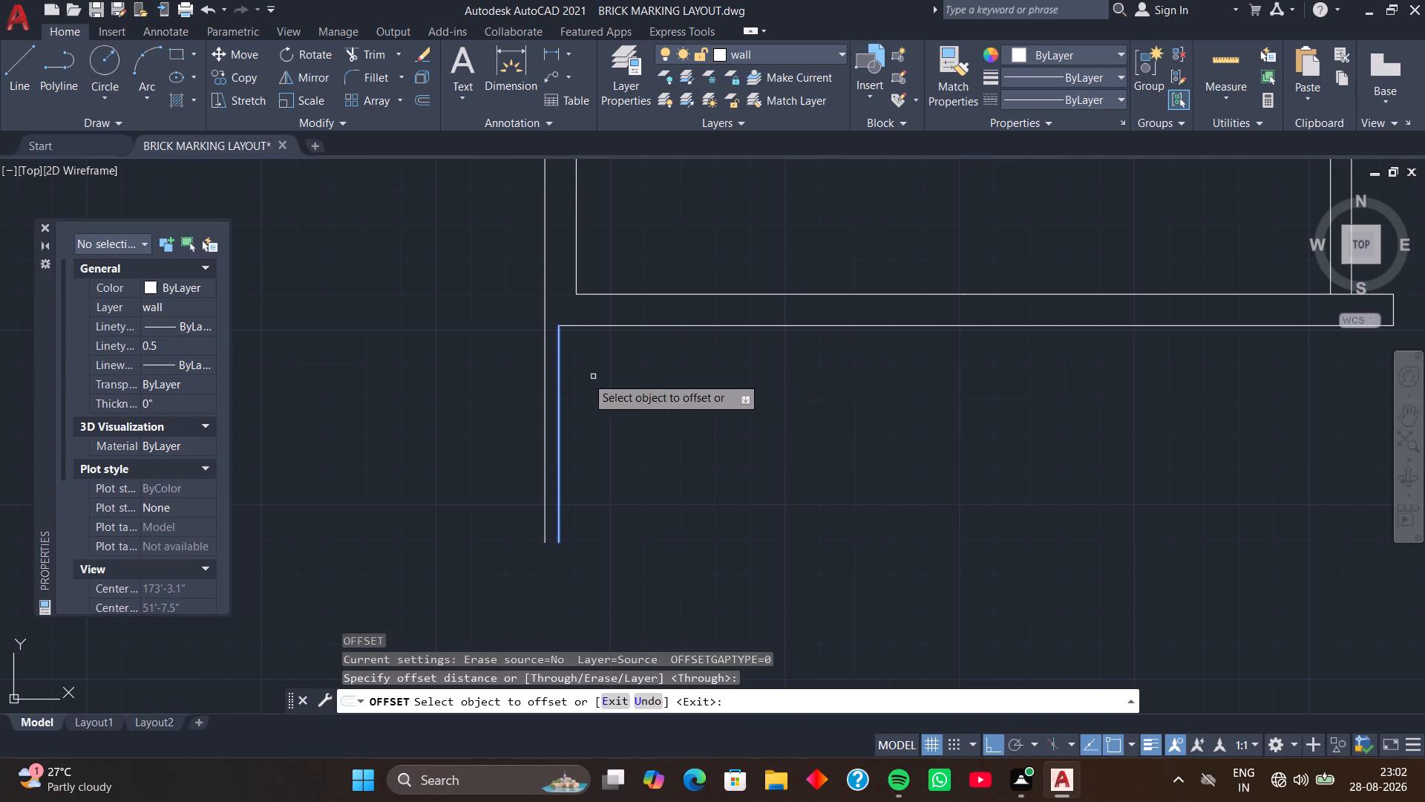
left_click(559, 381)
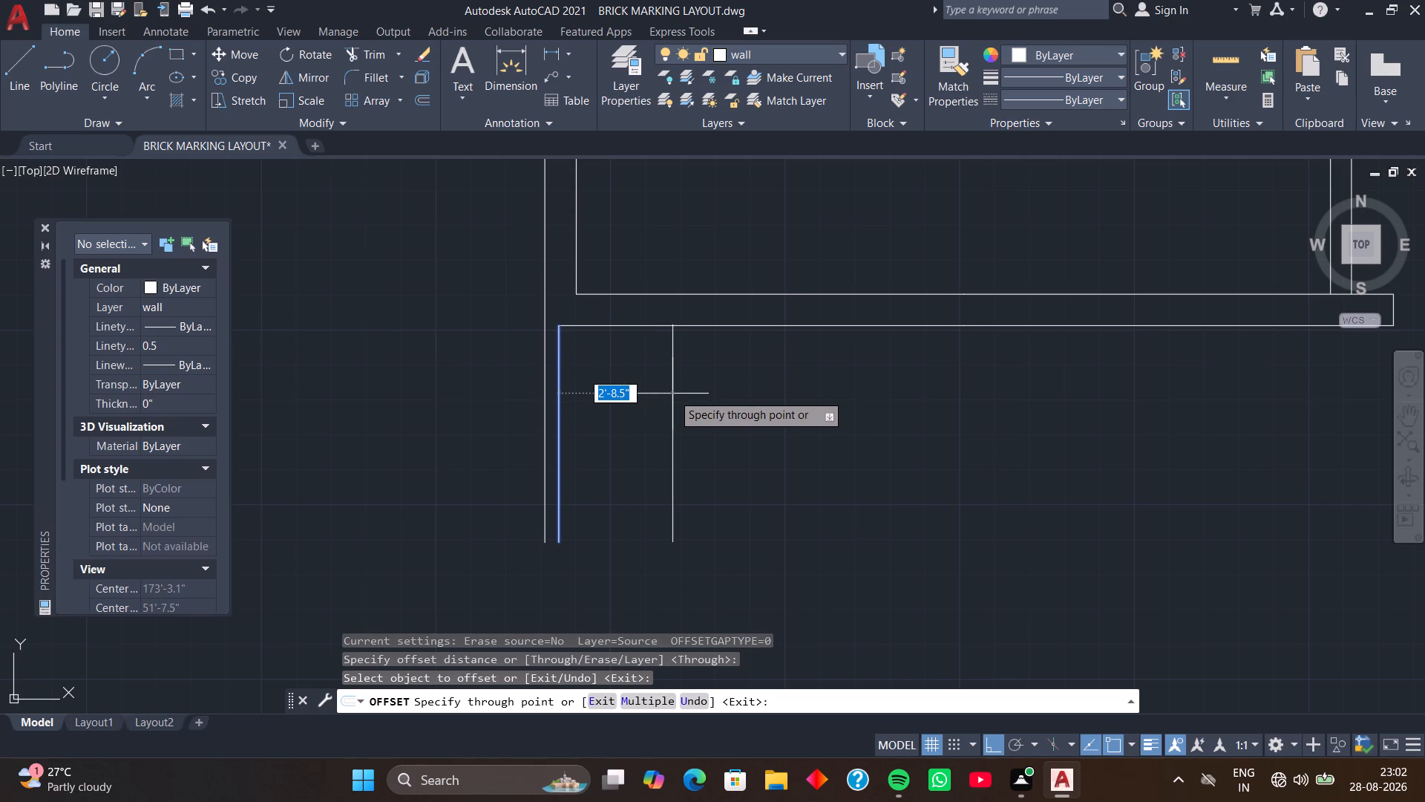
type("14'")
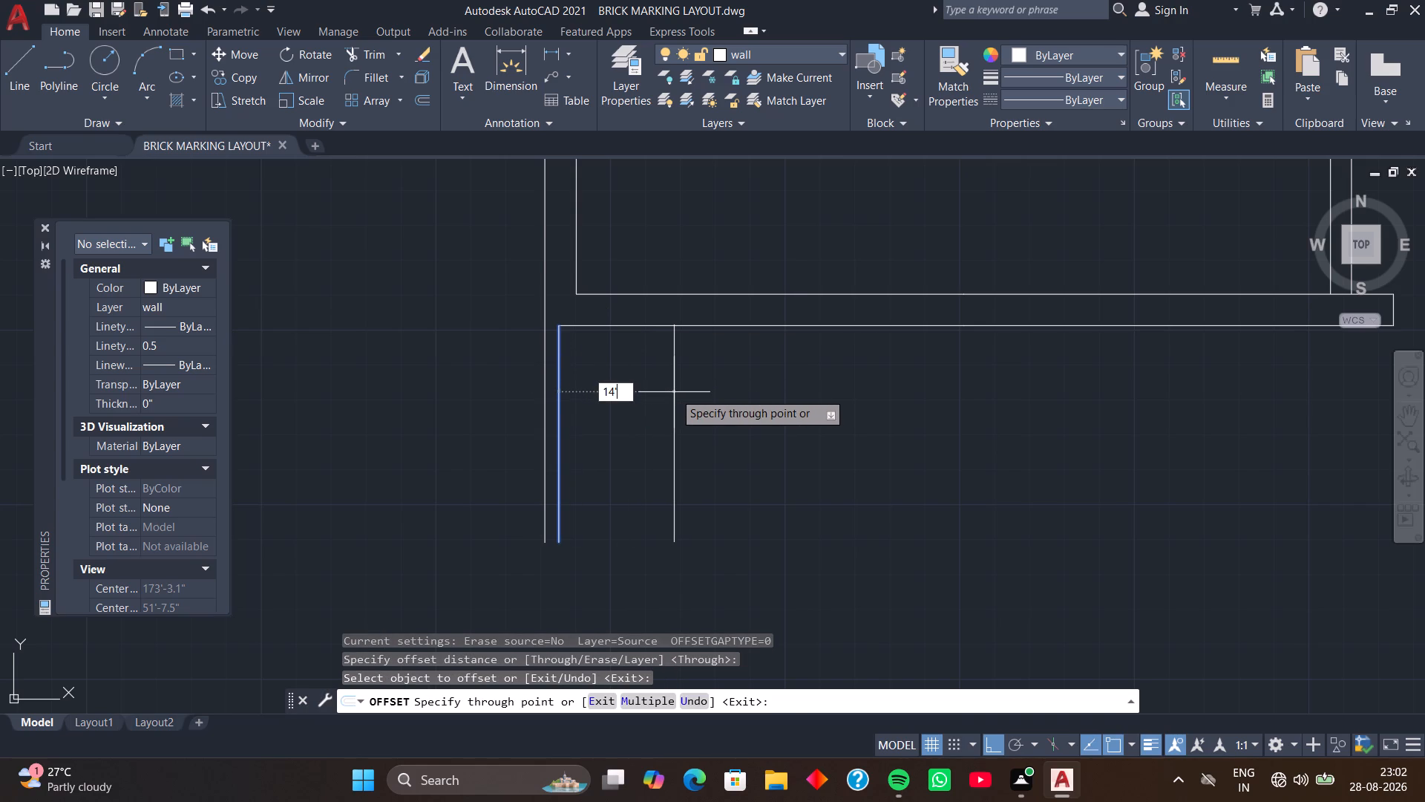
key("9")
key("Return")
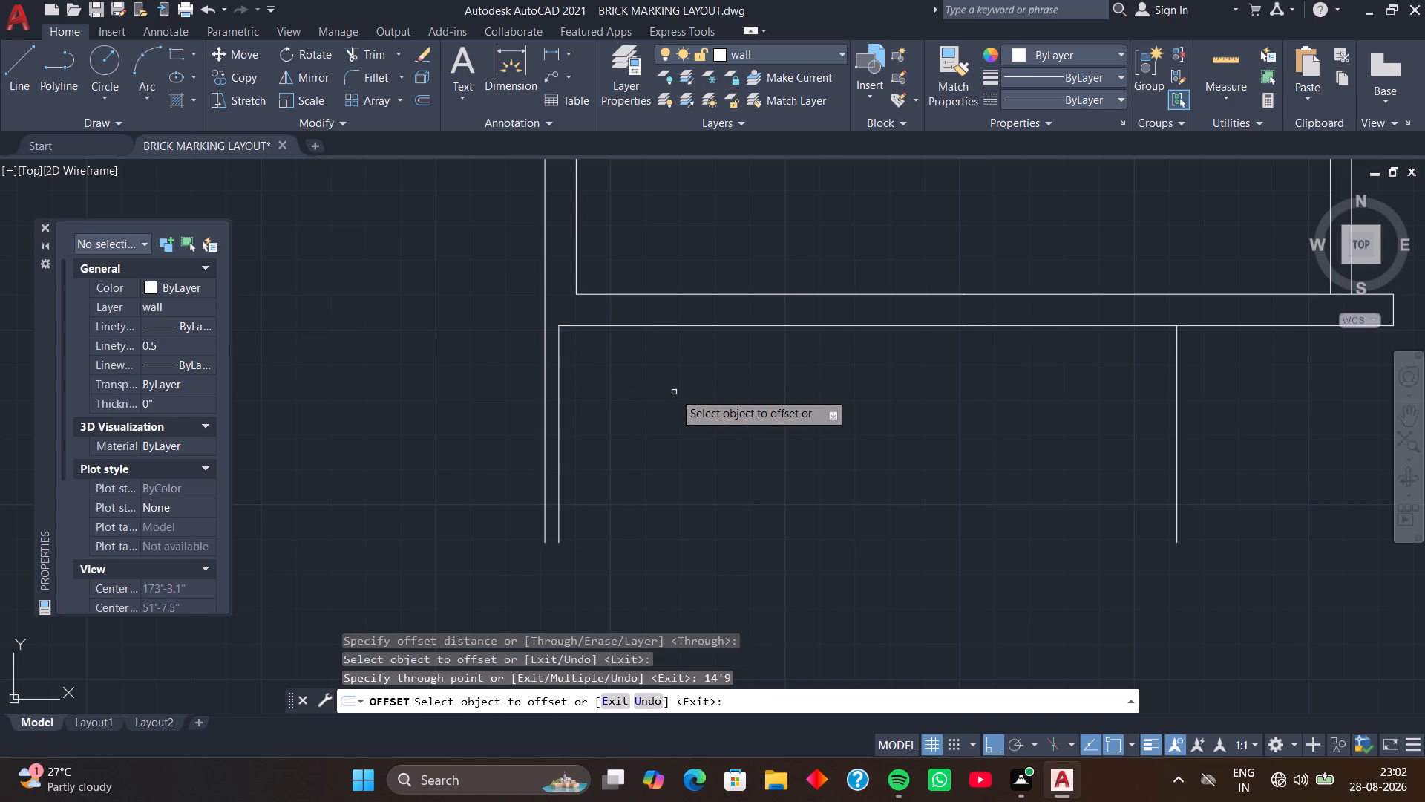
scroll(754, 427, "down", 1)
middle_click_drag(846, 439, 779, 402)
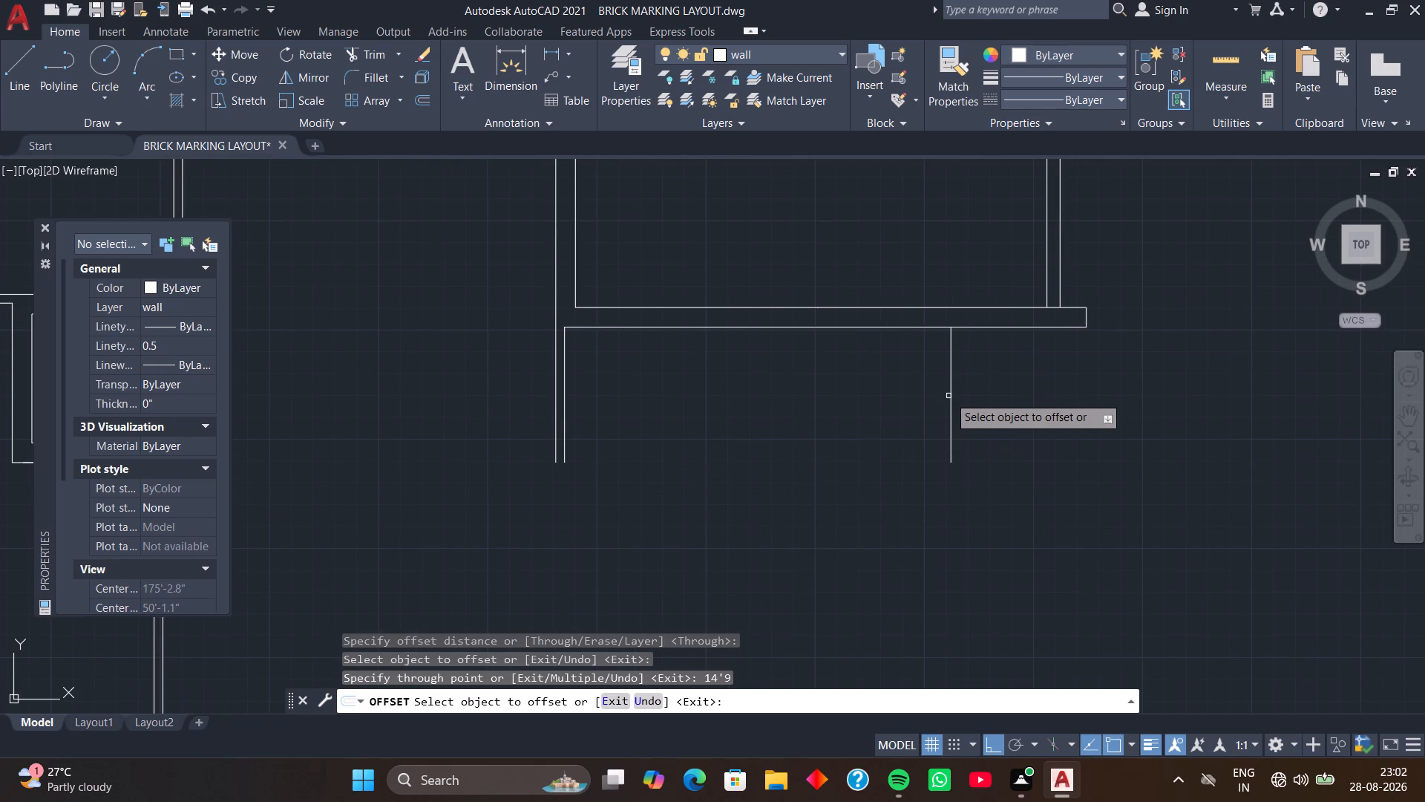
left_click(952, 396)
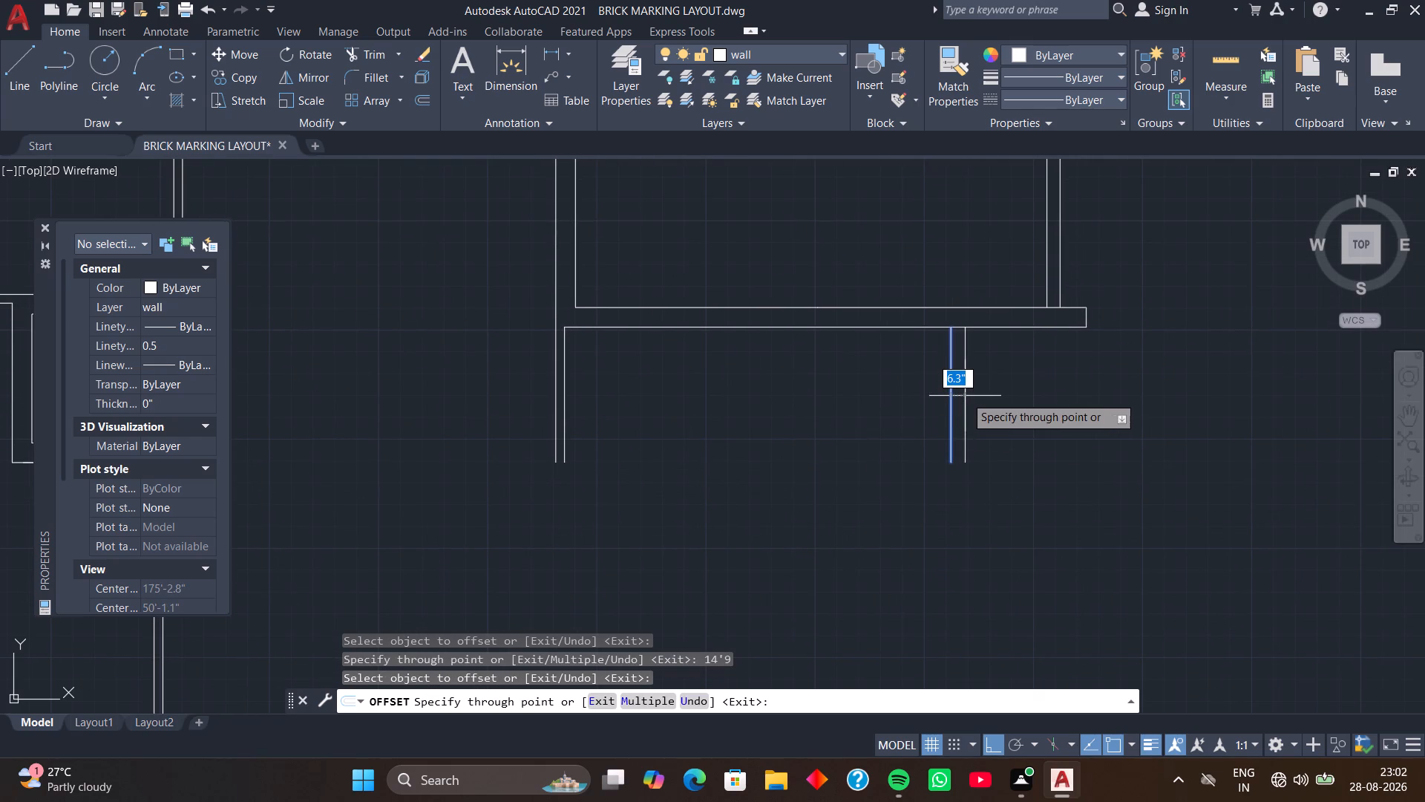
key("9")
key("Return")
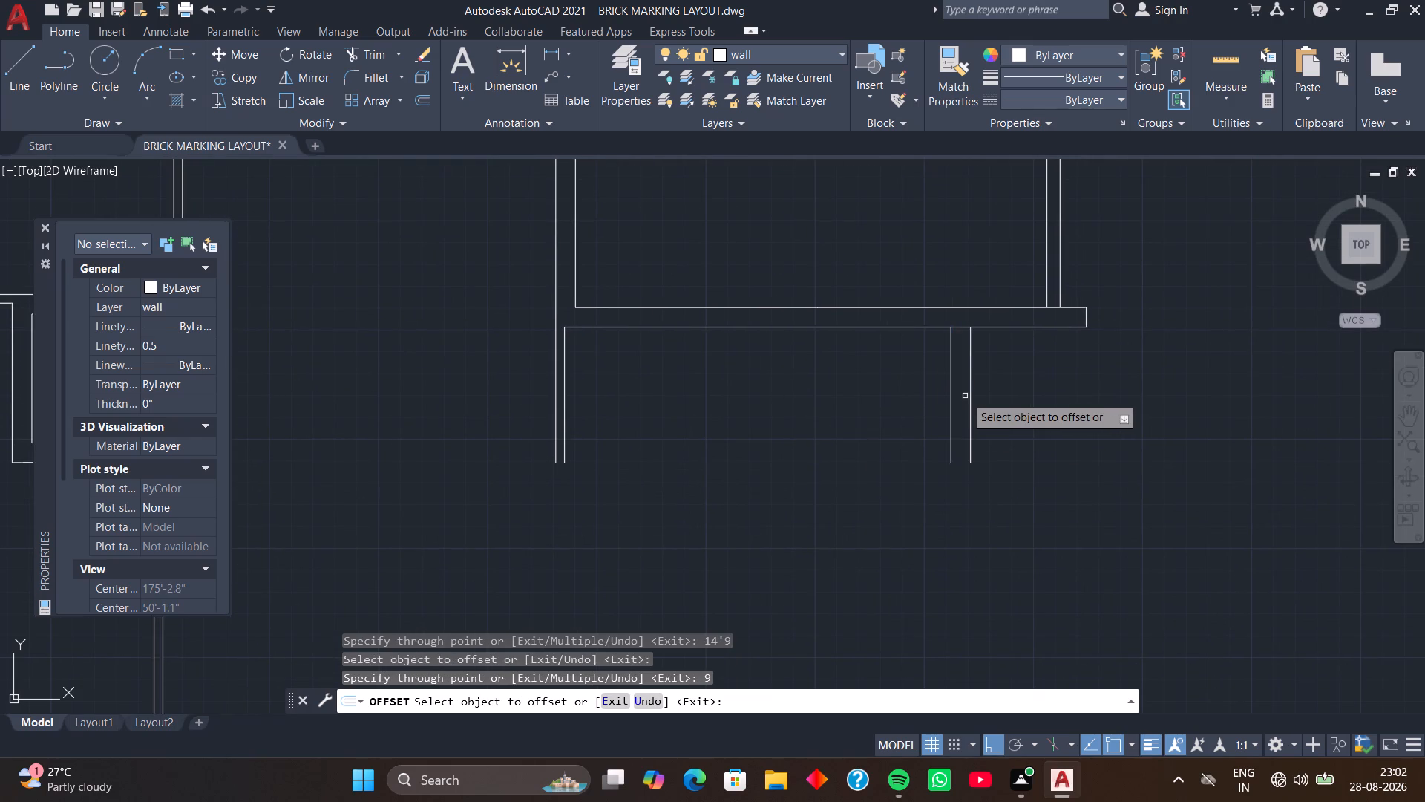
Offset the 9-inch wall's east line 4' east, and offset that new line 5 inches farther east to form the end wall.
left_click(972, 396)
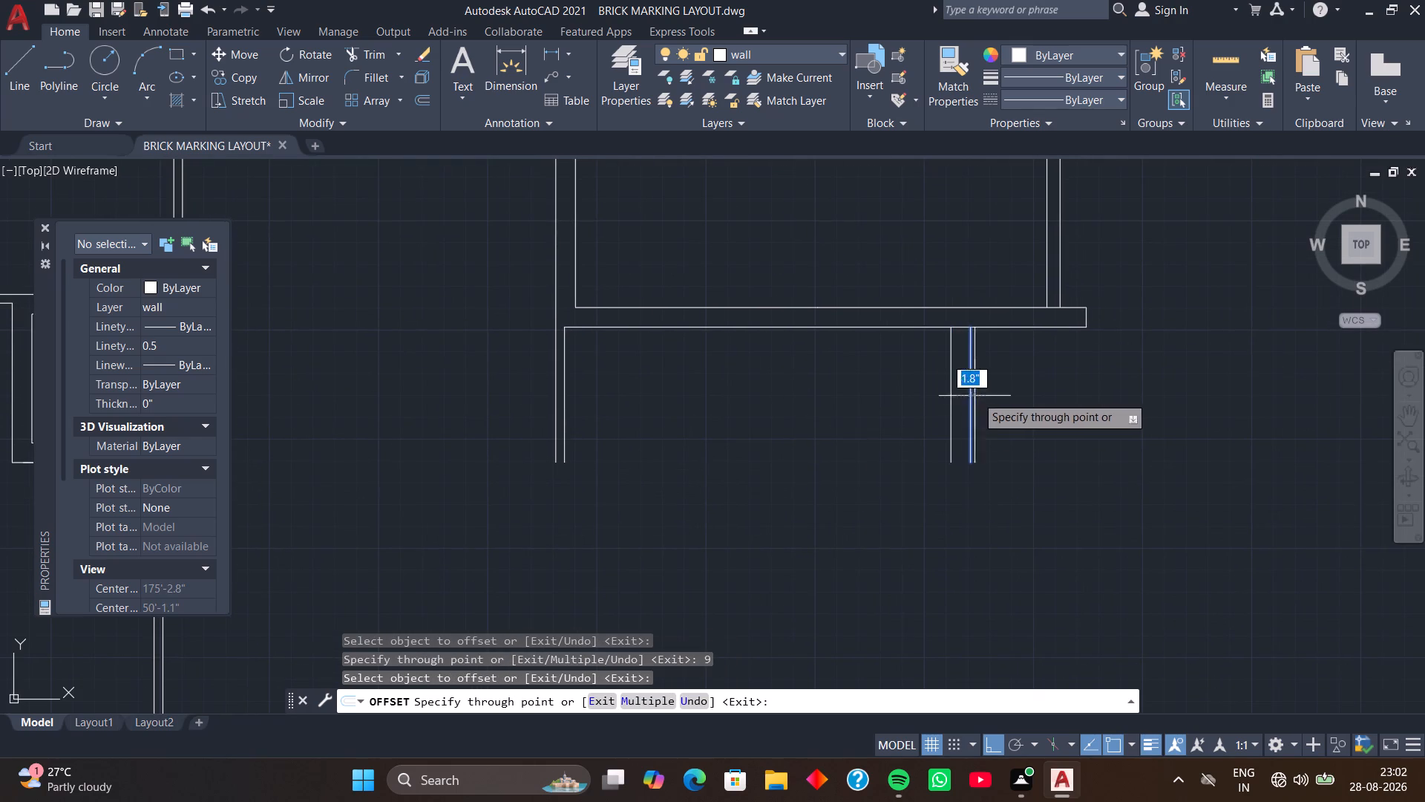
type("4'")
key("Return")
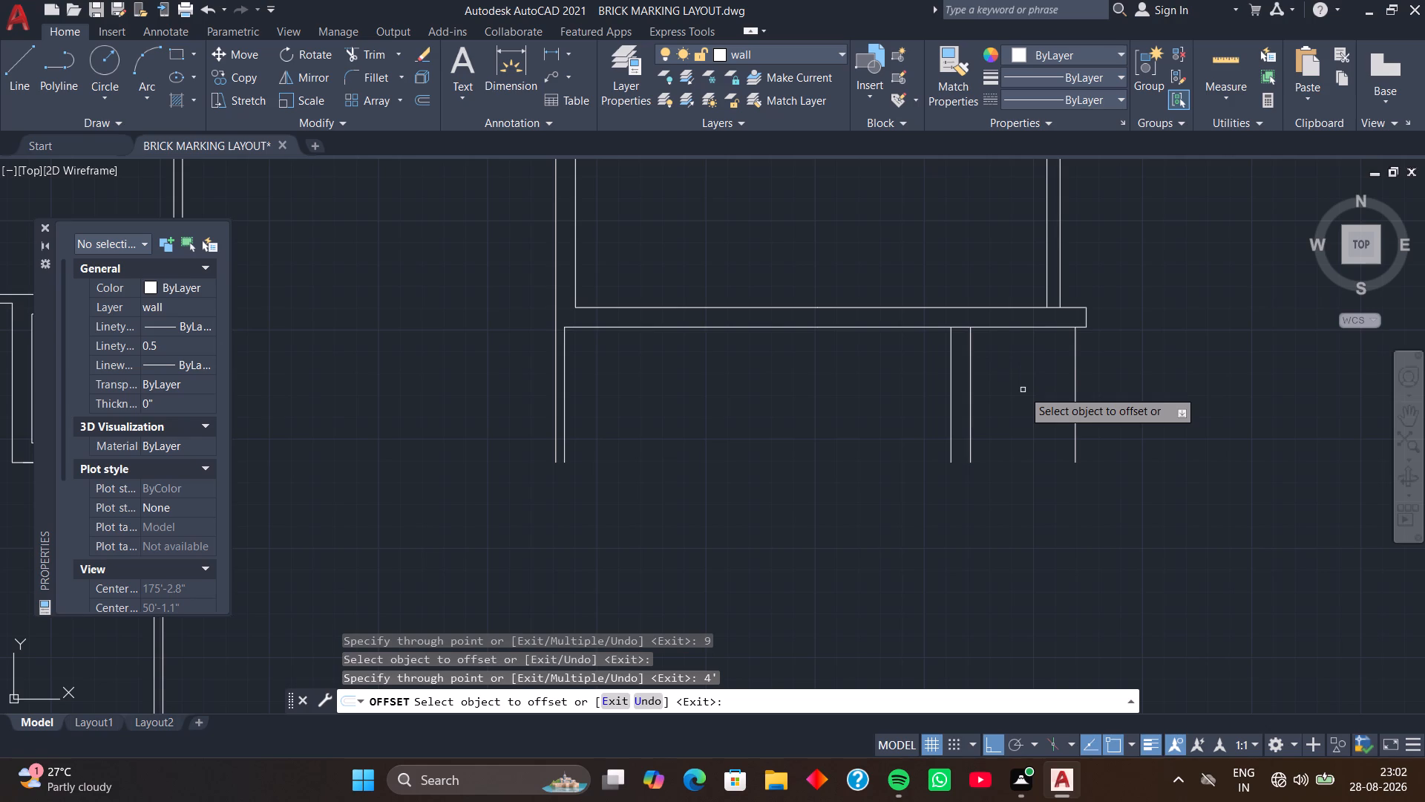
left_click(1074, 385)
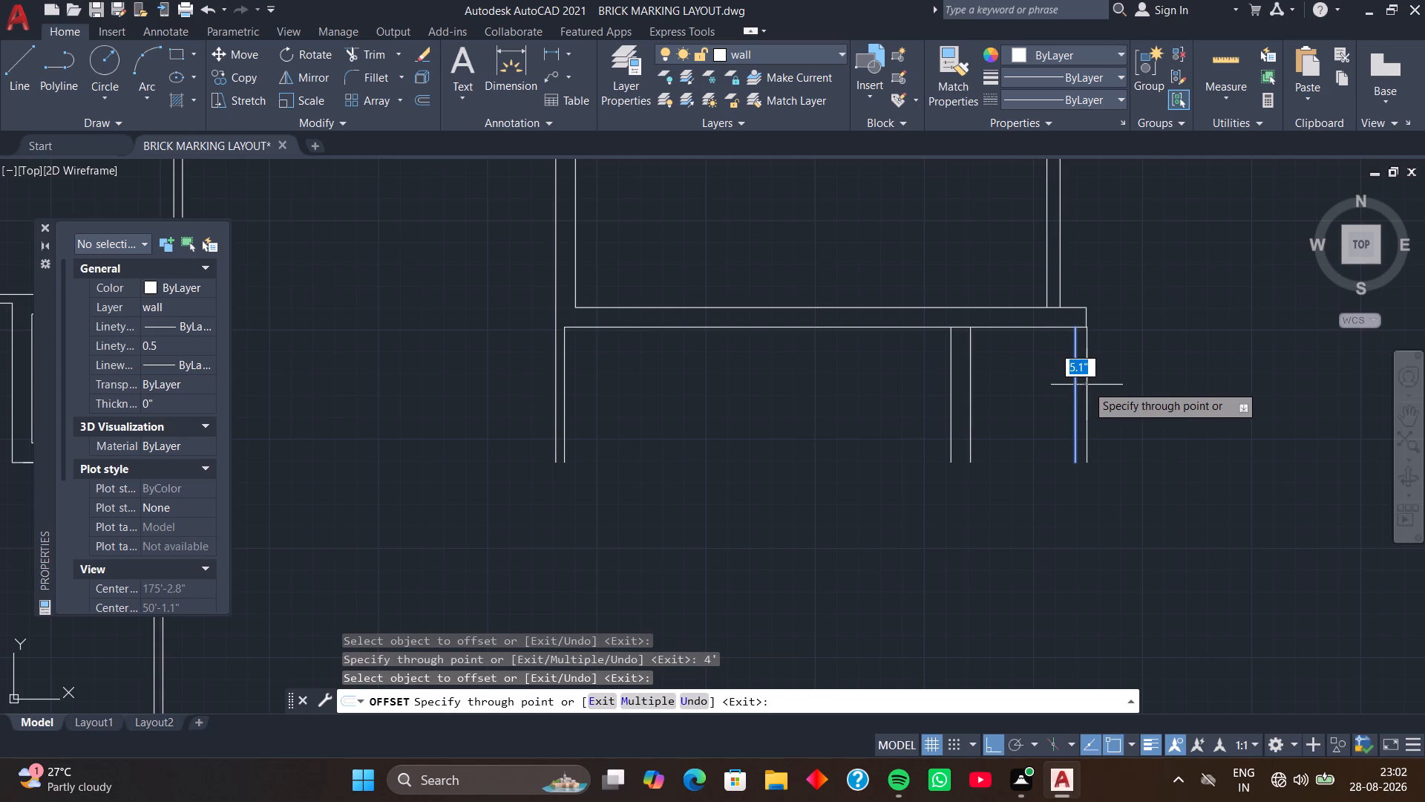
key("5")
key("Return")
scroll(1087, 347, "up", 3)
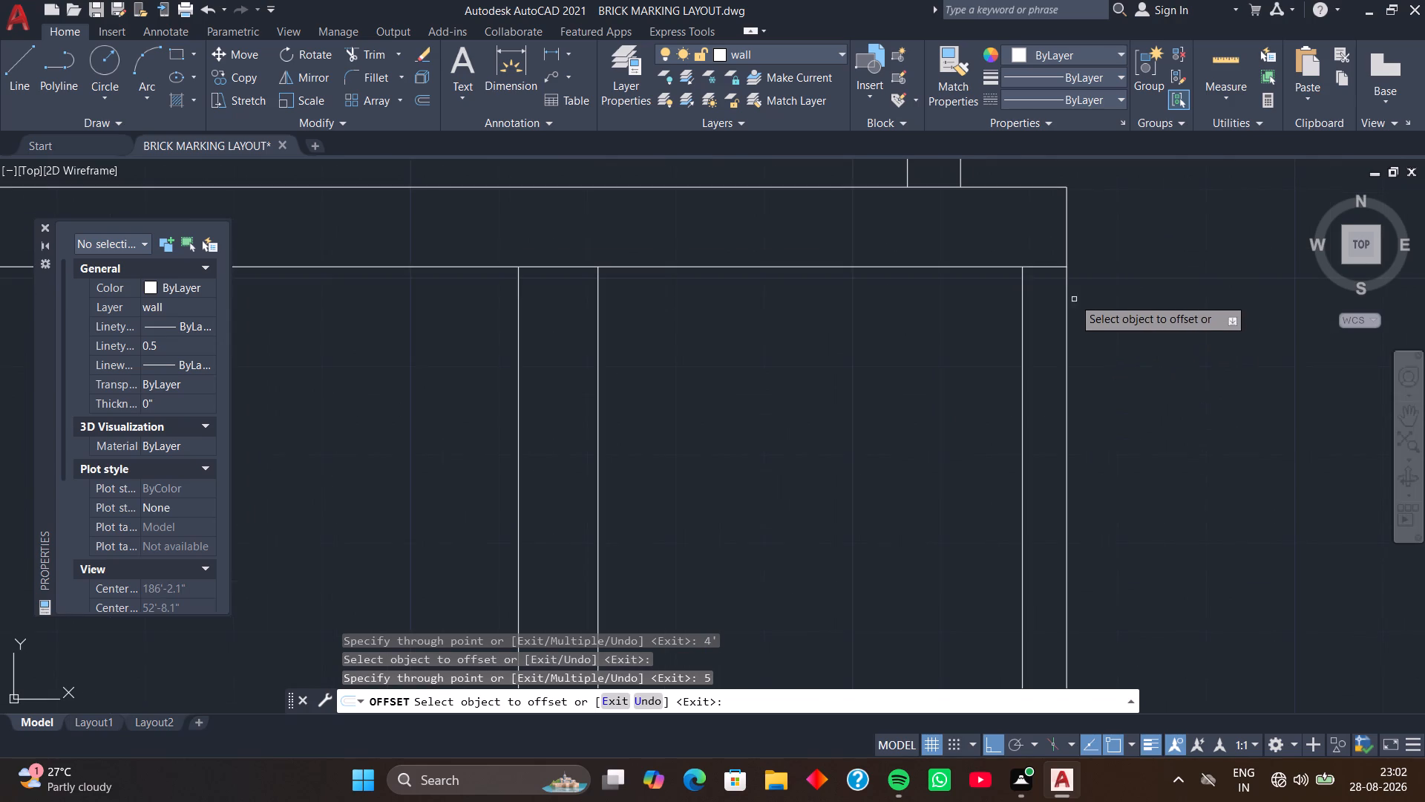
scroll(1067, 284, "up", 4)
middle_click_drag(1053, 215, 1114, 391)
scroll(1115, 393, "down", 3)
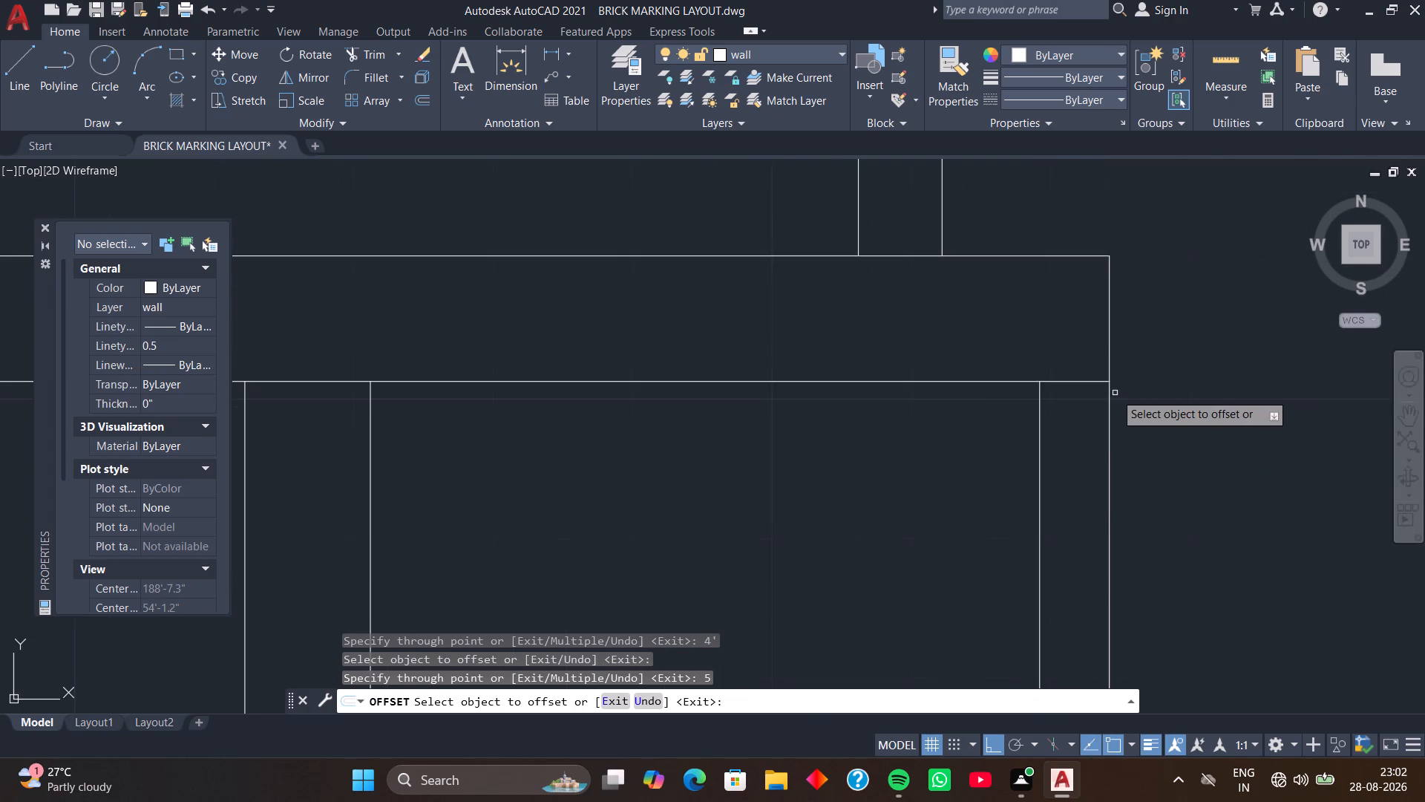
middle_click_drag(1077, 493, 1072, 372)
scroll(1072, 371, "down", 2)
middle_click_drag(1072, 486, 1077, 332)
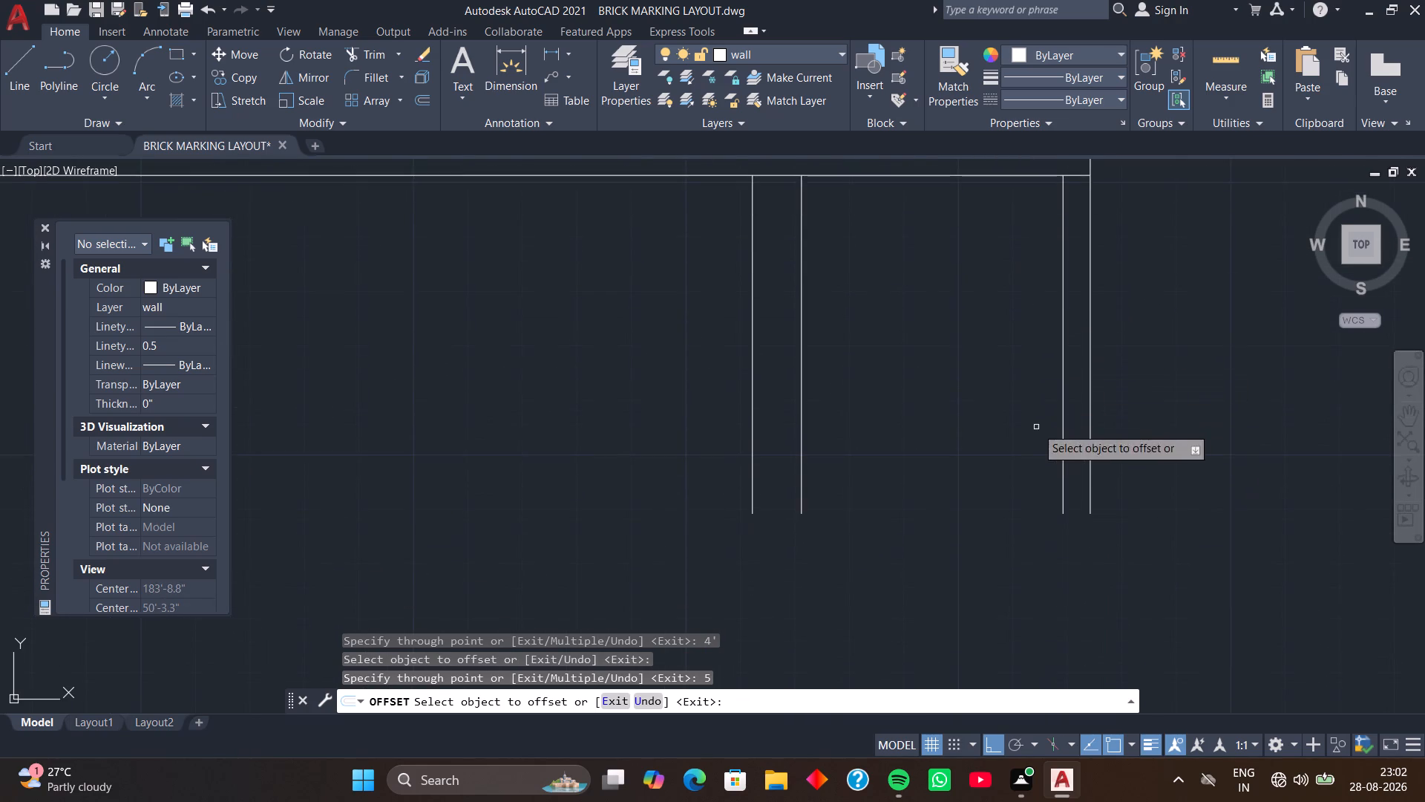
scroll(1020, 421, "down", 1)
middle_click_drag(1012, 433, 1093, 394)
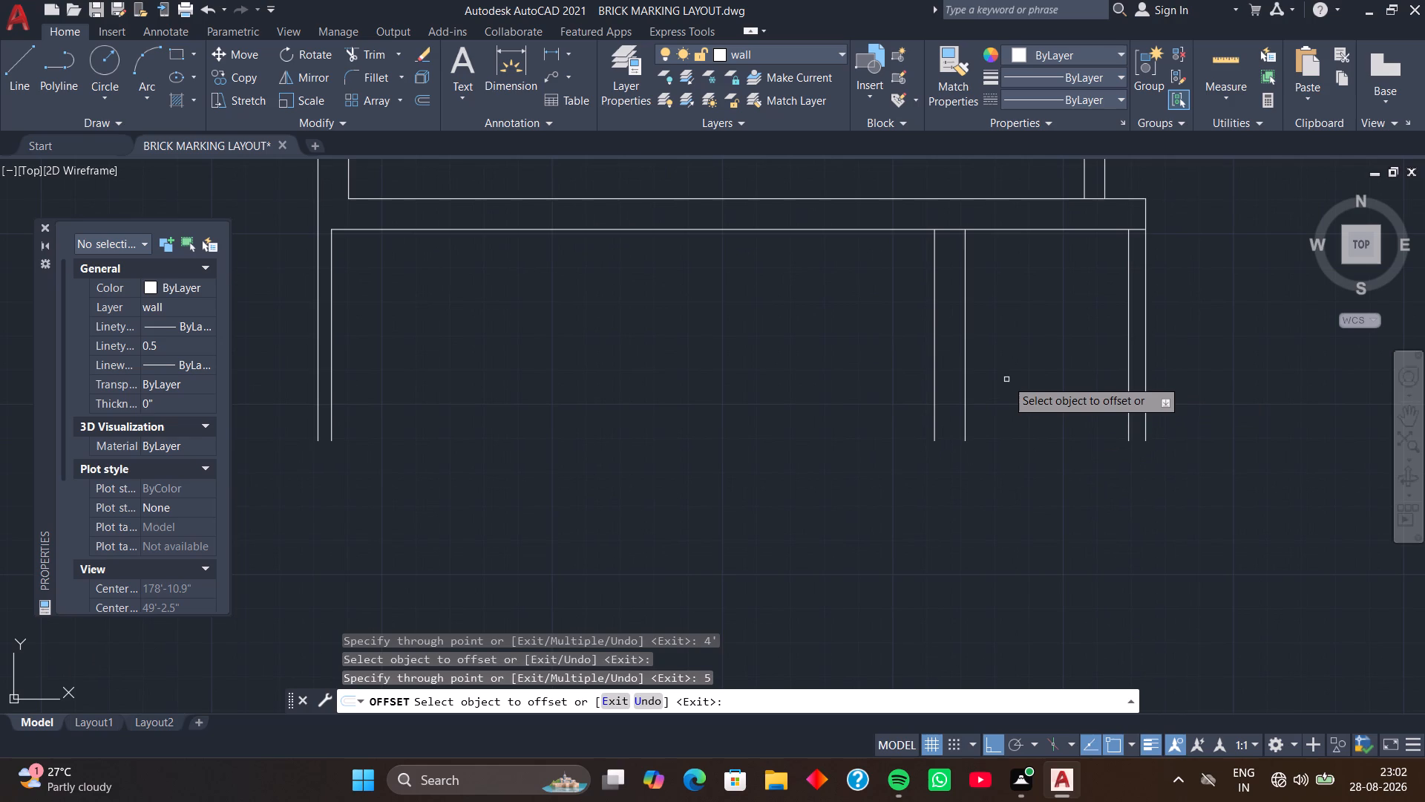
key("space")
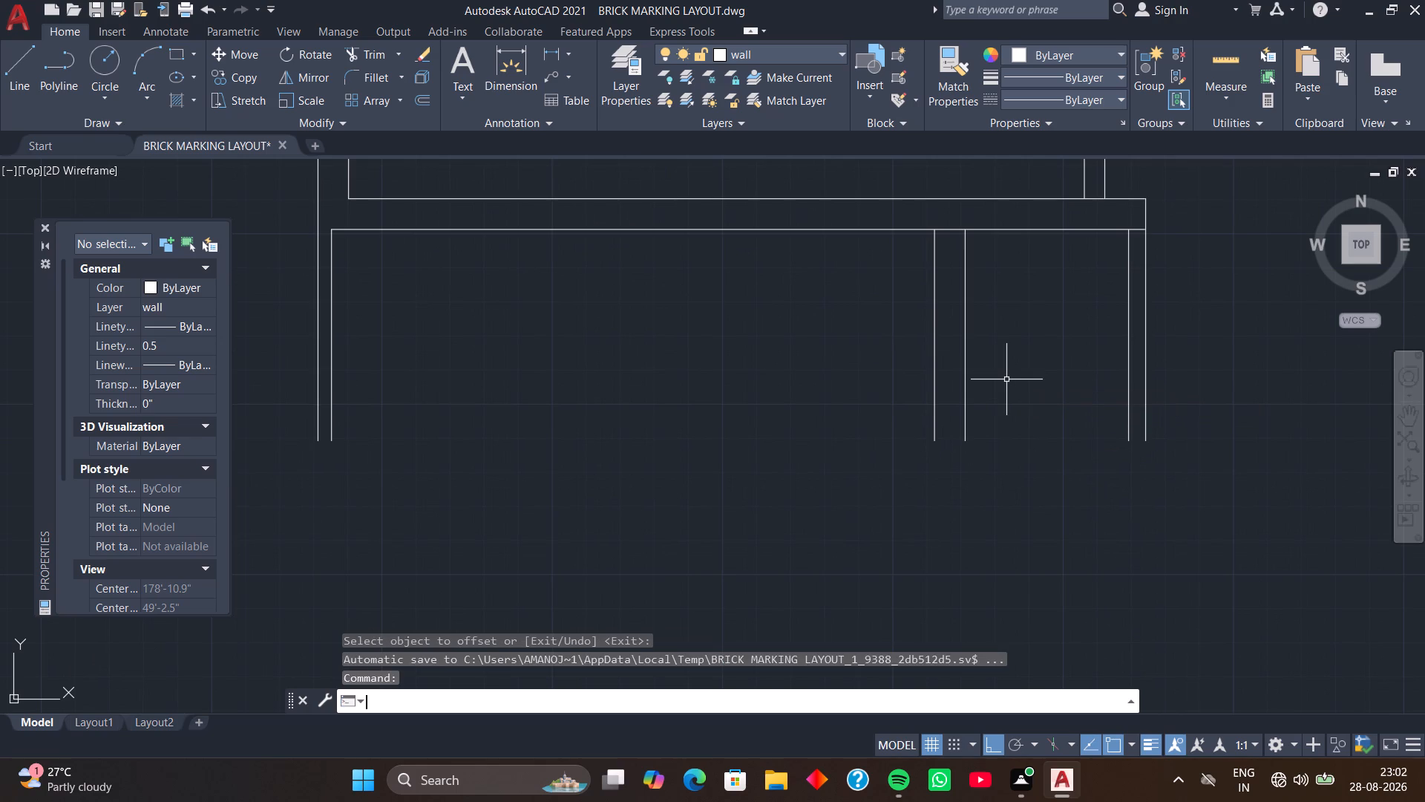
Trim the horizontal wall's south line between the two faces of the 9-inch wall to open their junction.
type("TR")
key("space")
key("space")
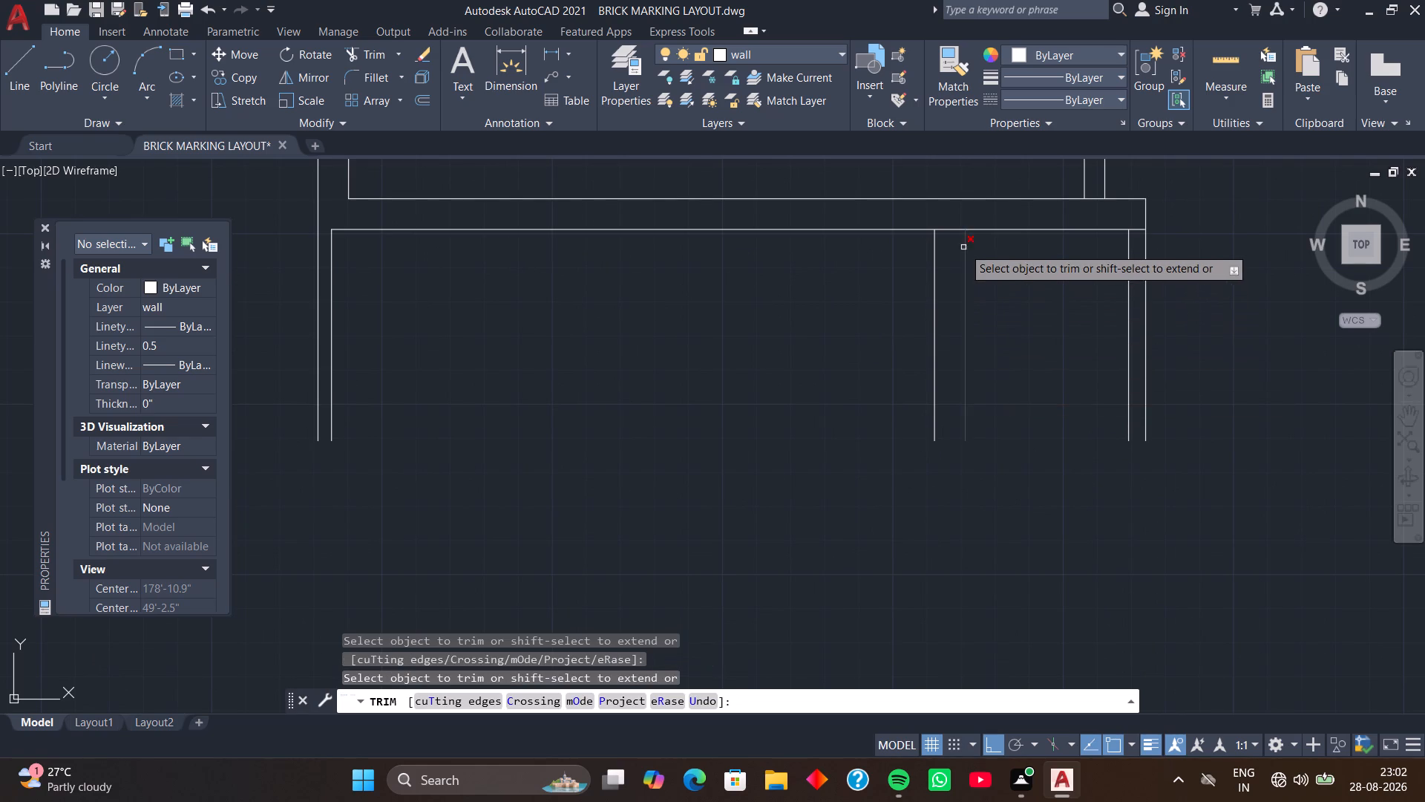
left_click(958, 232)
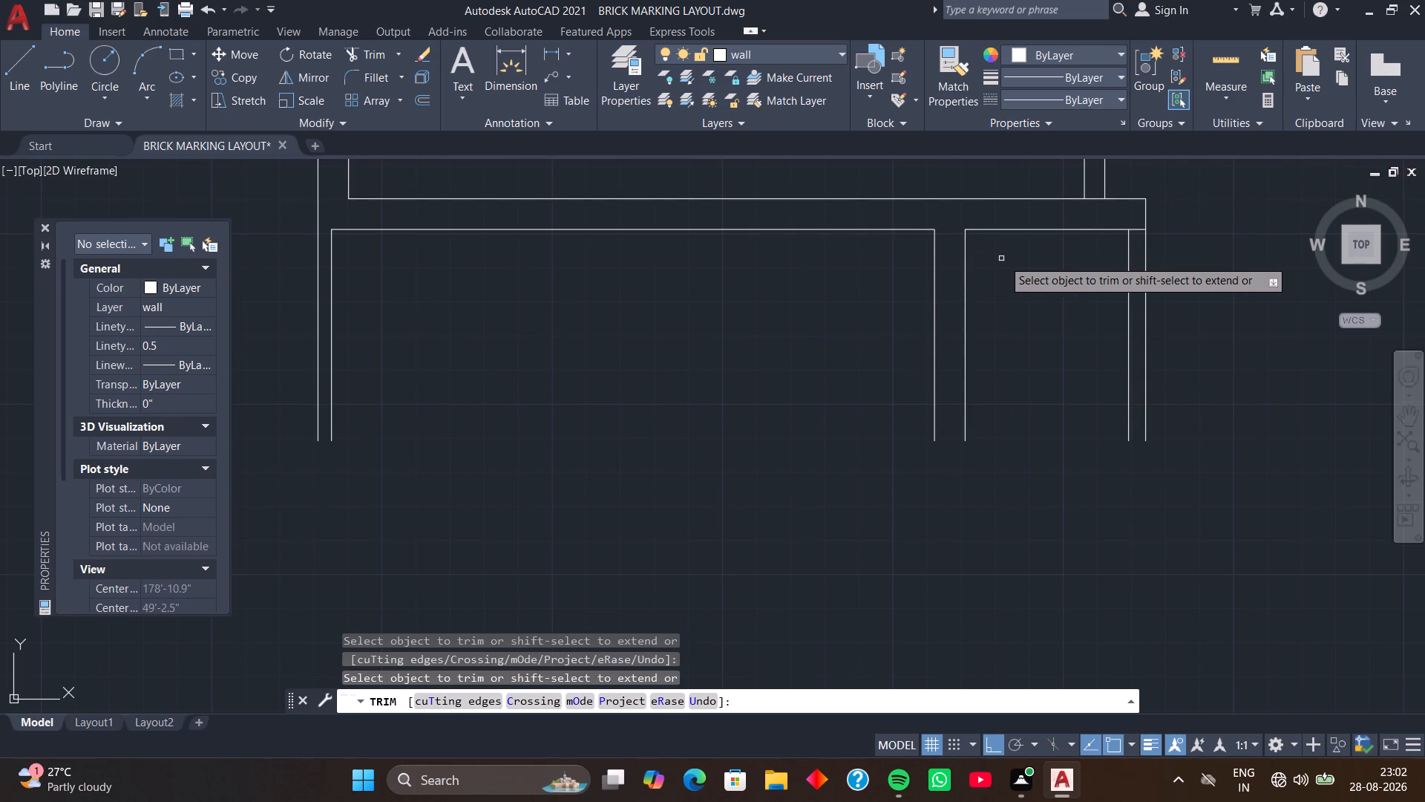
scroll(1020, 271, "down", 1)
key("space")
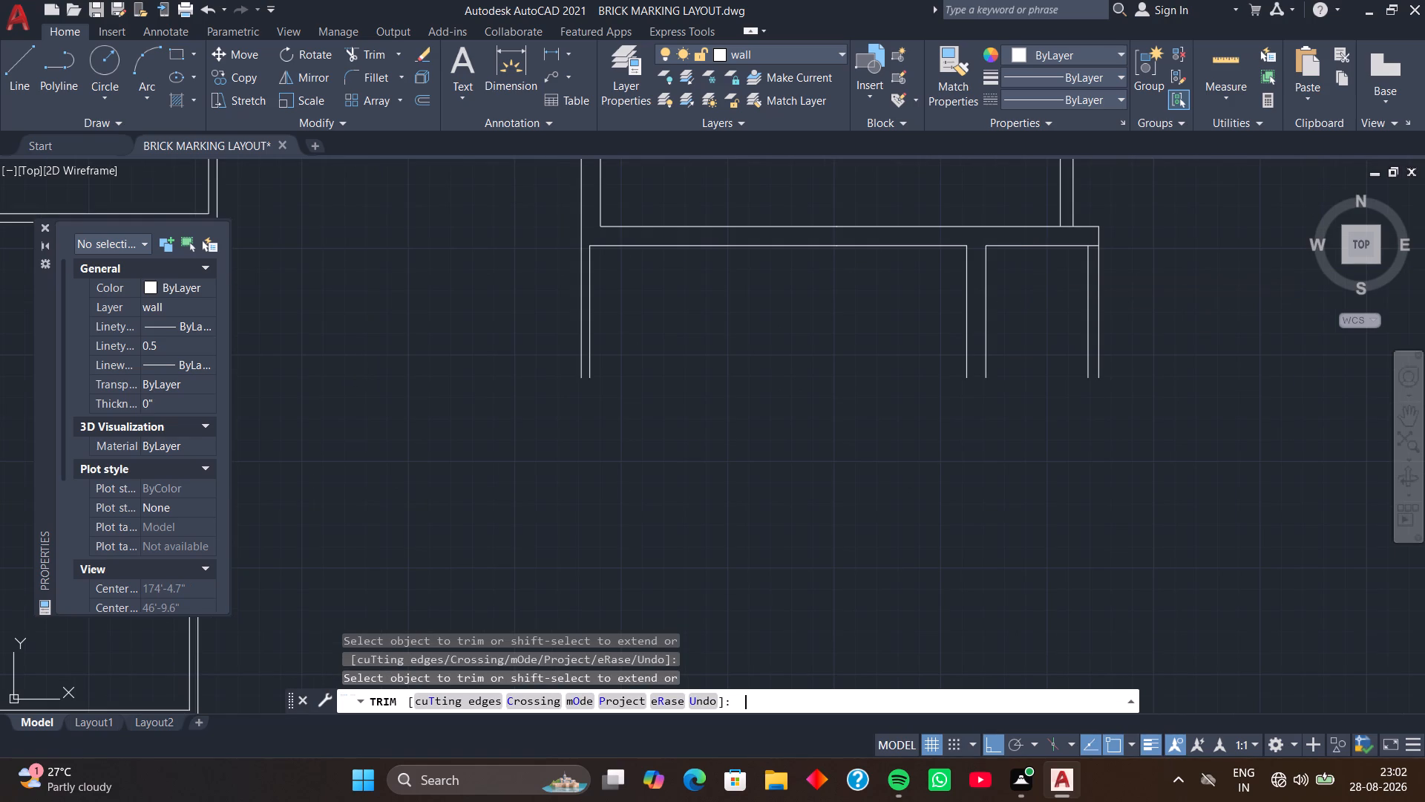
Offset both segments of the south line over the room west of the 9-inch wall 11'8" south.
type("O")
key("space")
key("space")
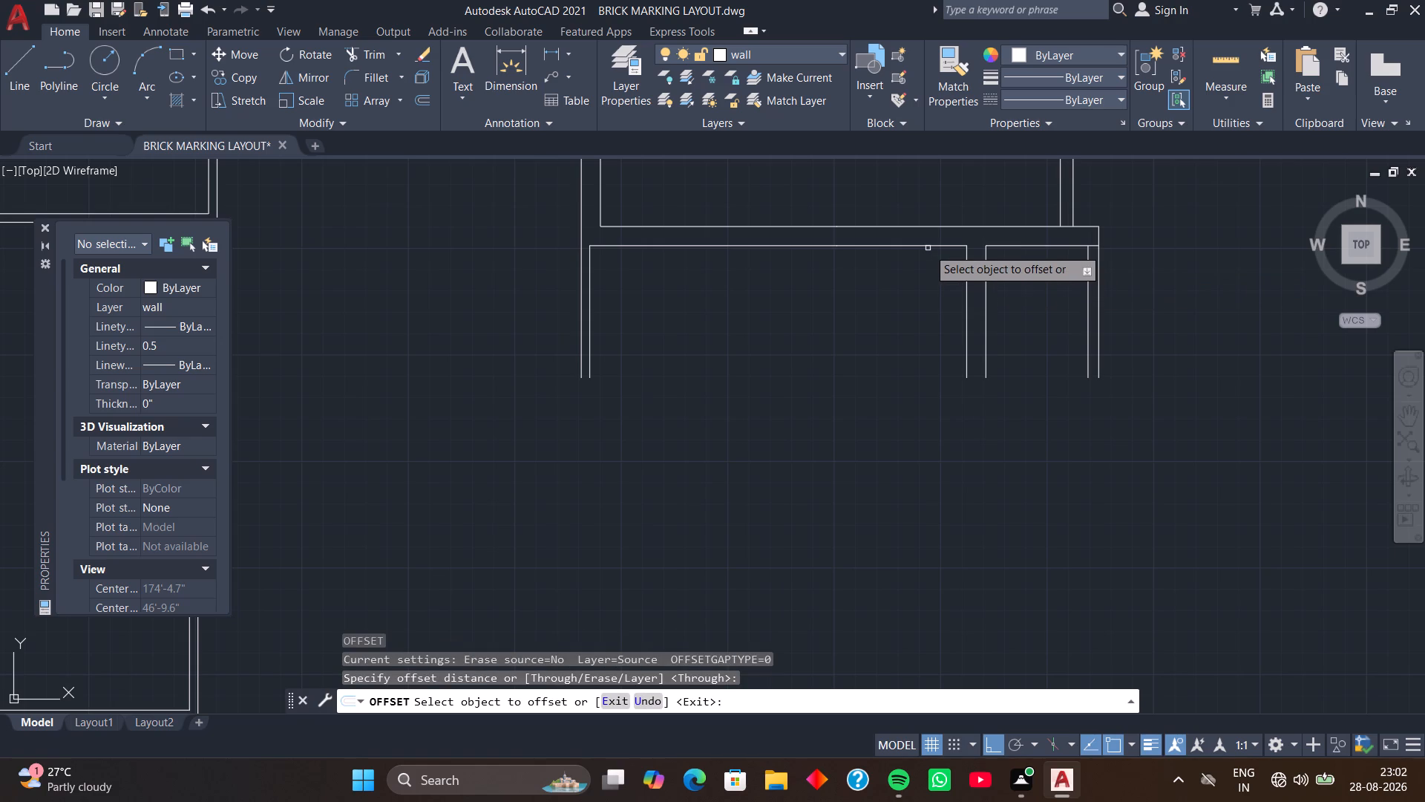
left_click(926, 245)
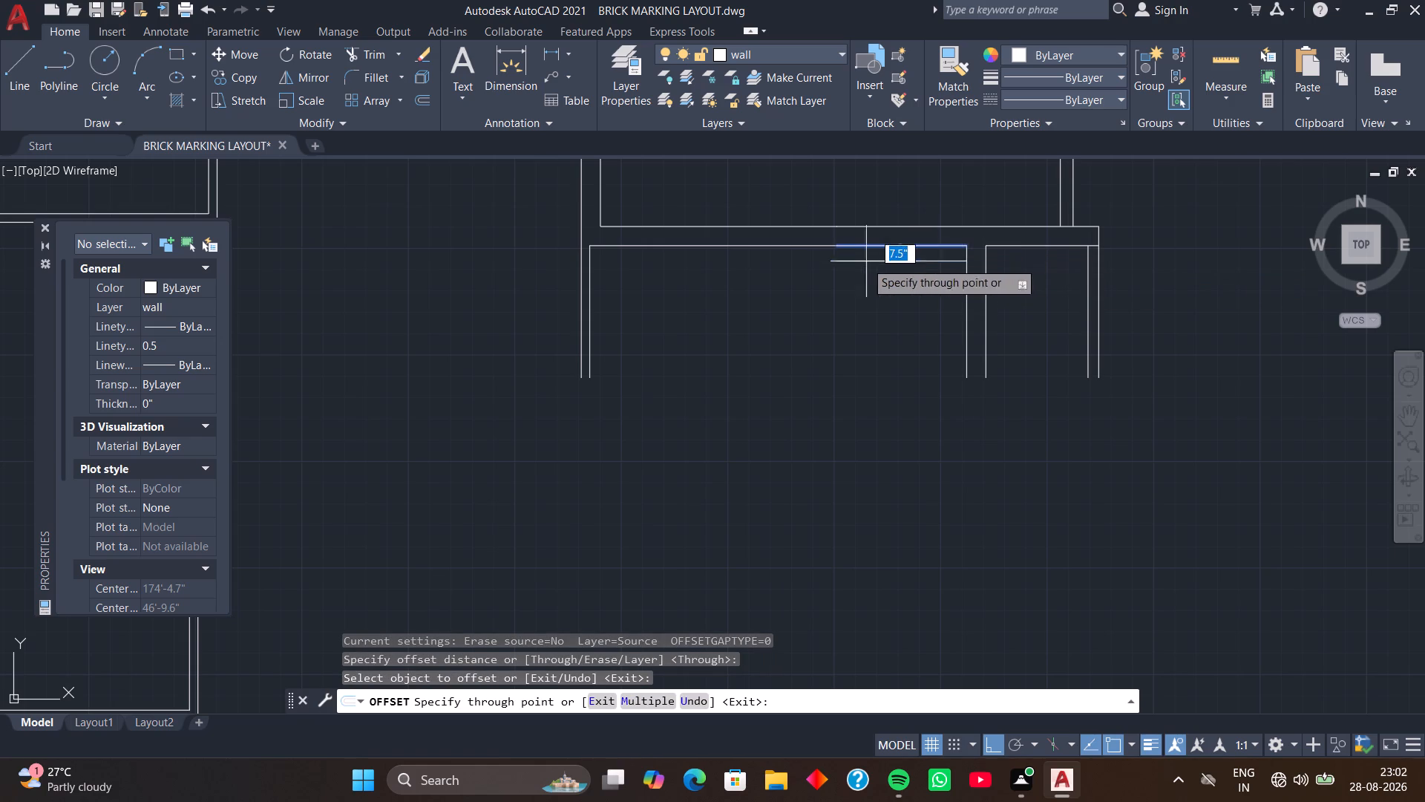
left_click(812, 247, "shift")
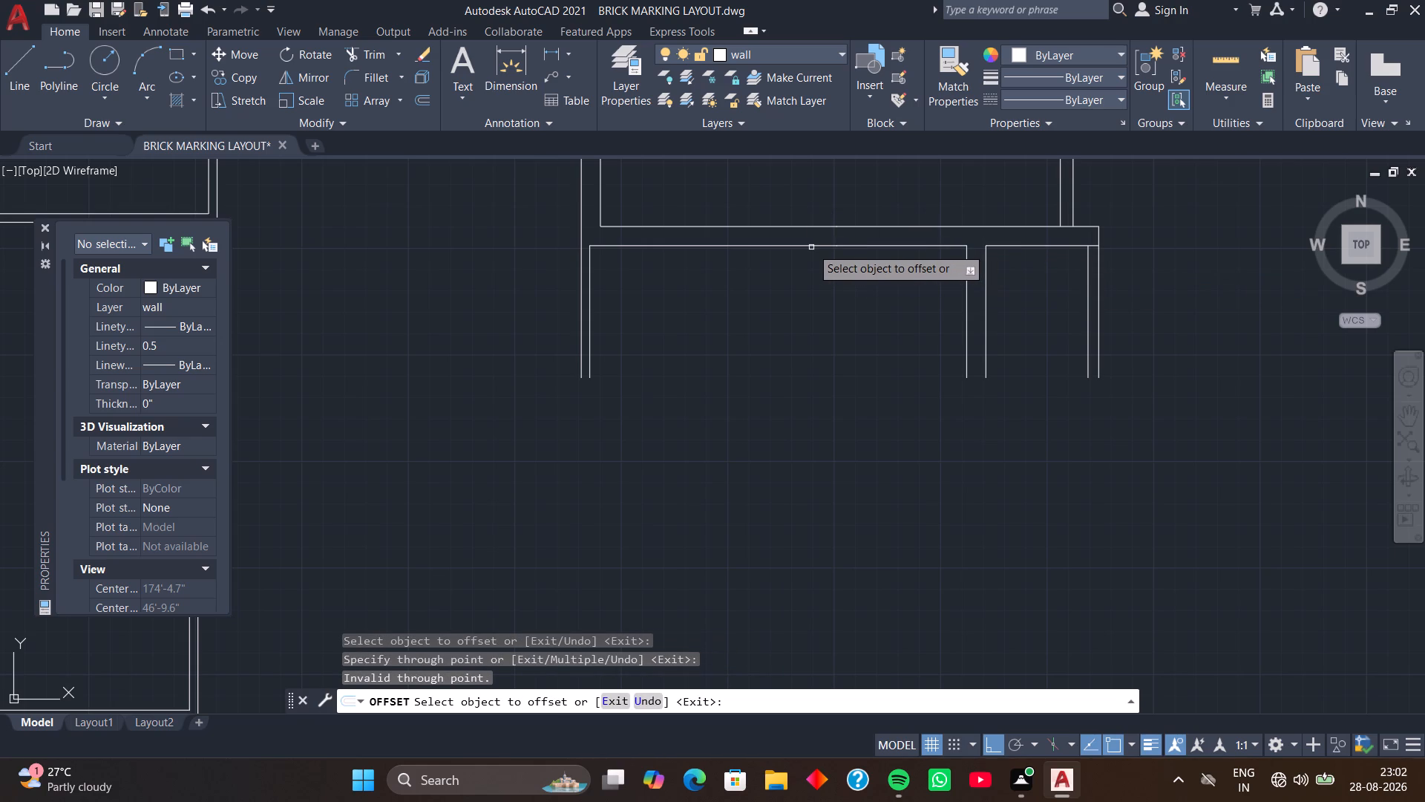
left_click(809, 245, "shift")
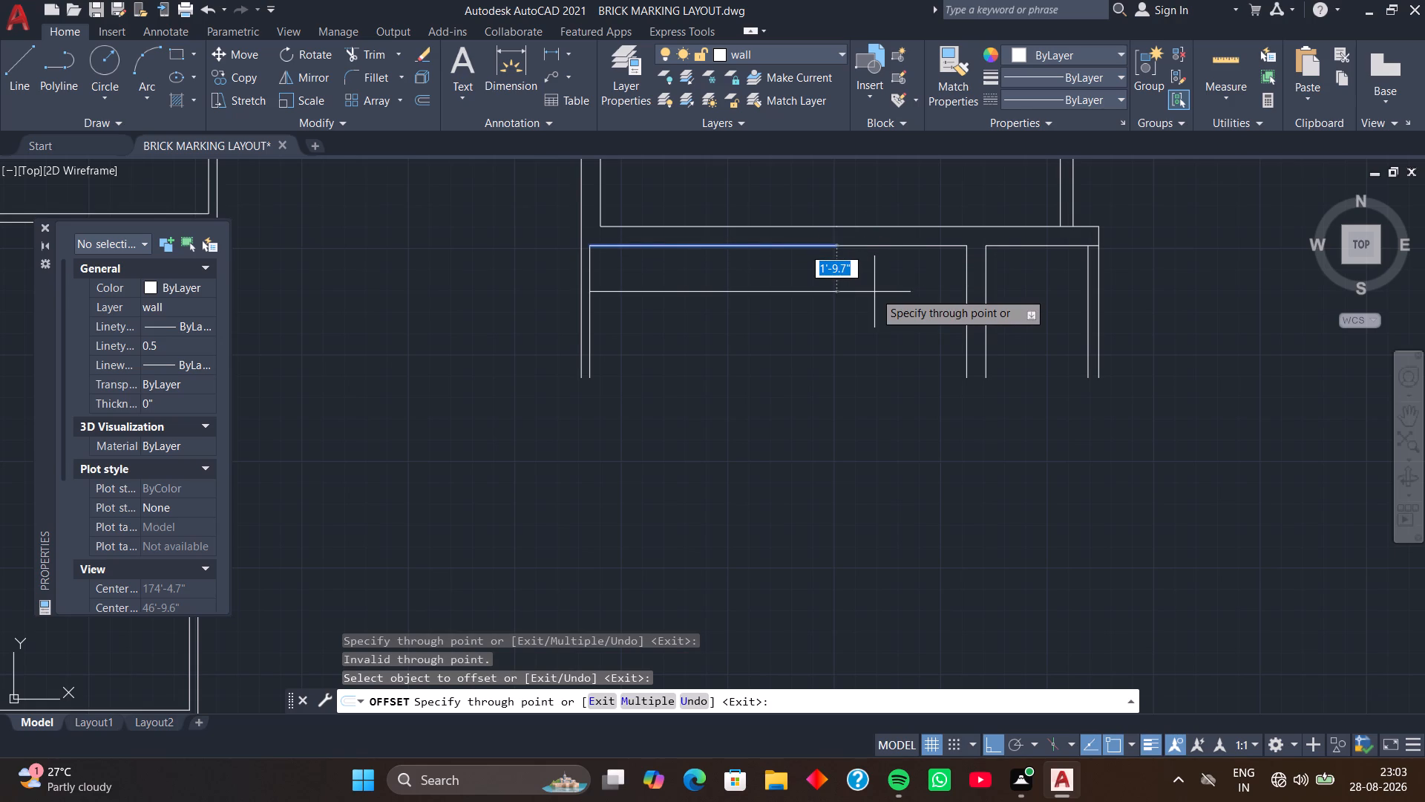
type("11'8")
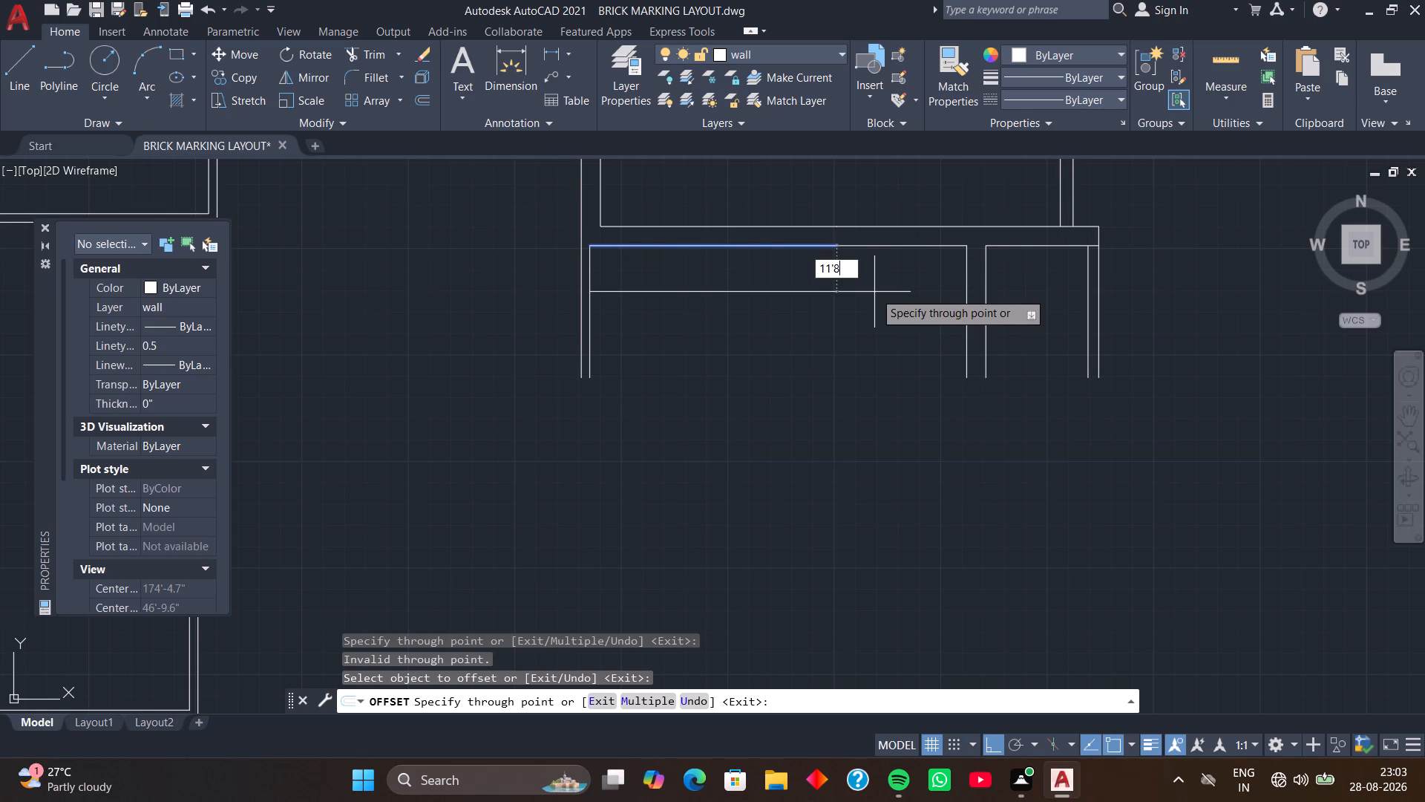
key("Return")
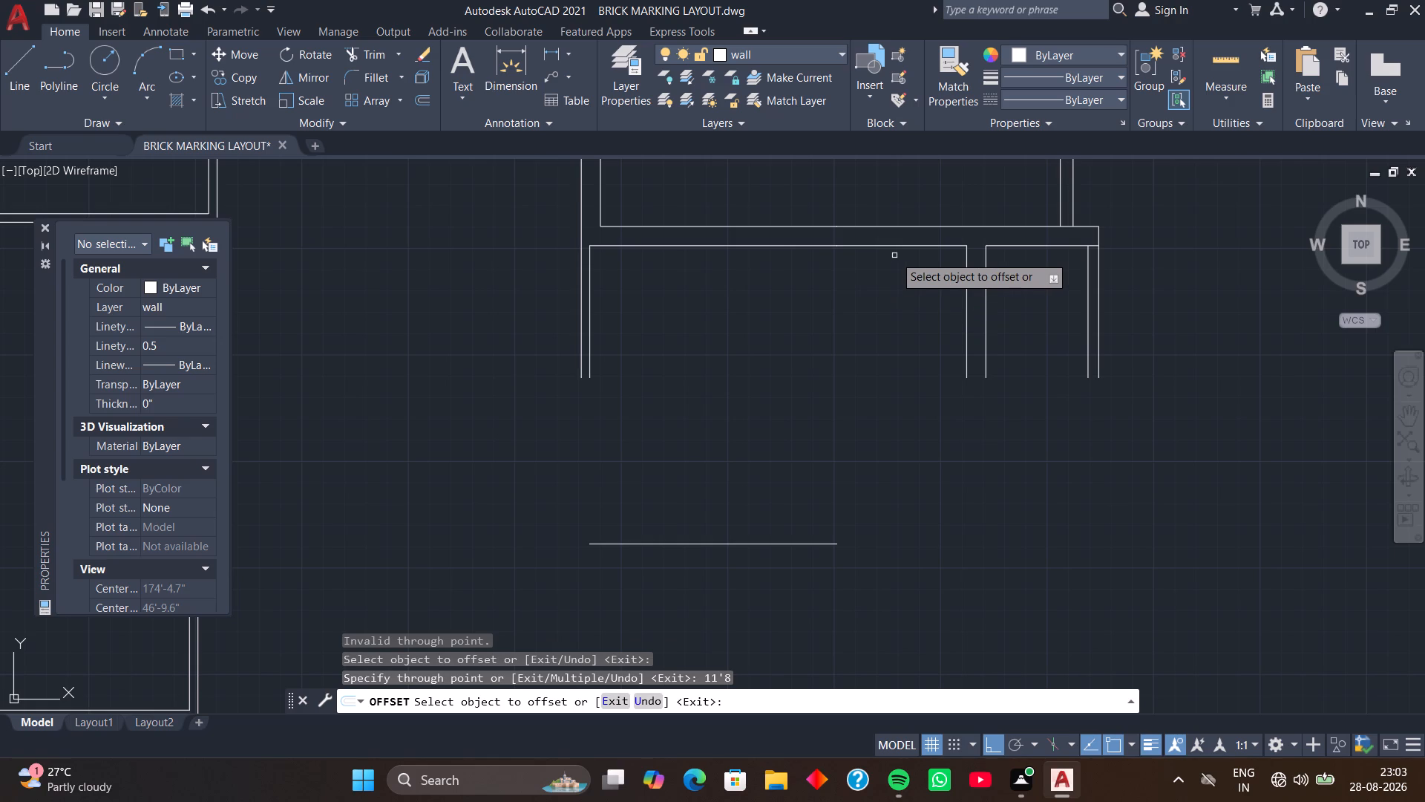
left_click(897, 245)
type("11'8")
key("Return")
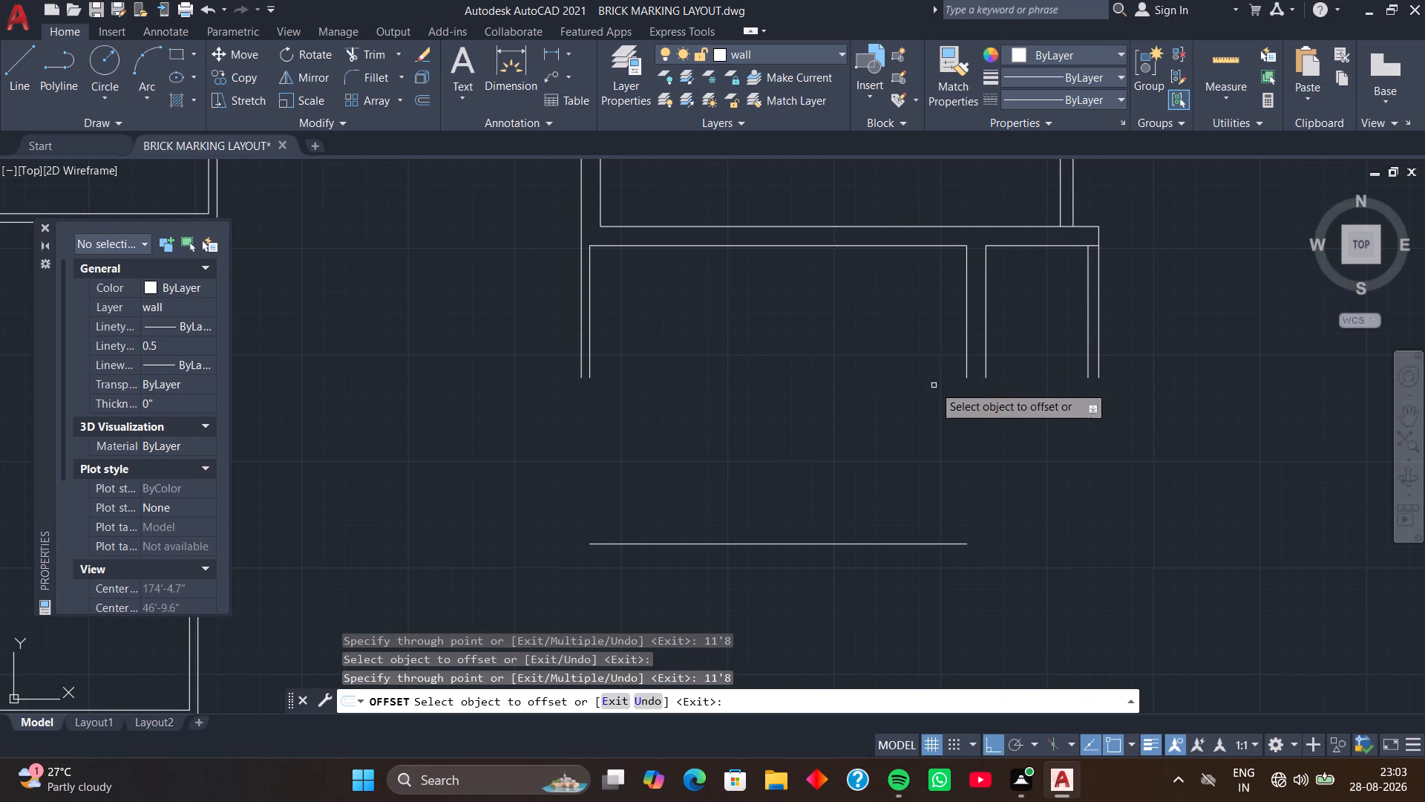
Offset both segments of the new south line 4 inches farther south to form the room's south wall.
scroll(933, 391, "down", 1)
middle_click_drag(901, 435, 895, 264)
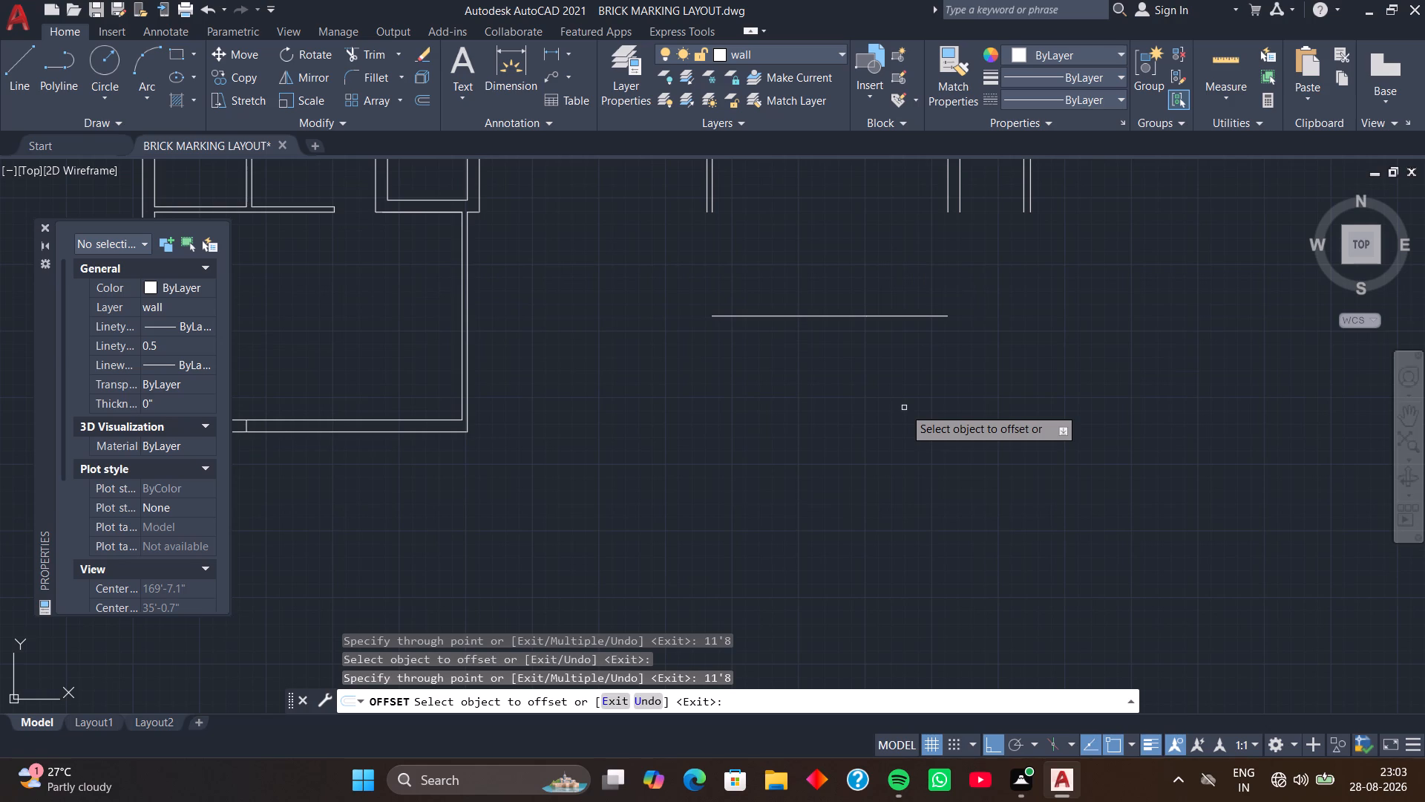
left_click(823, 313)
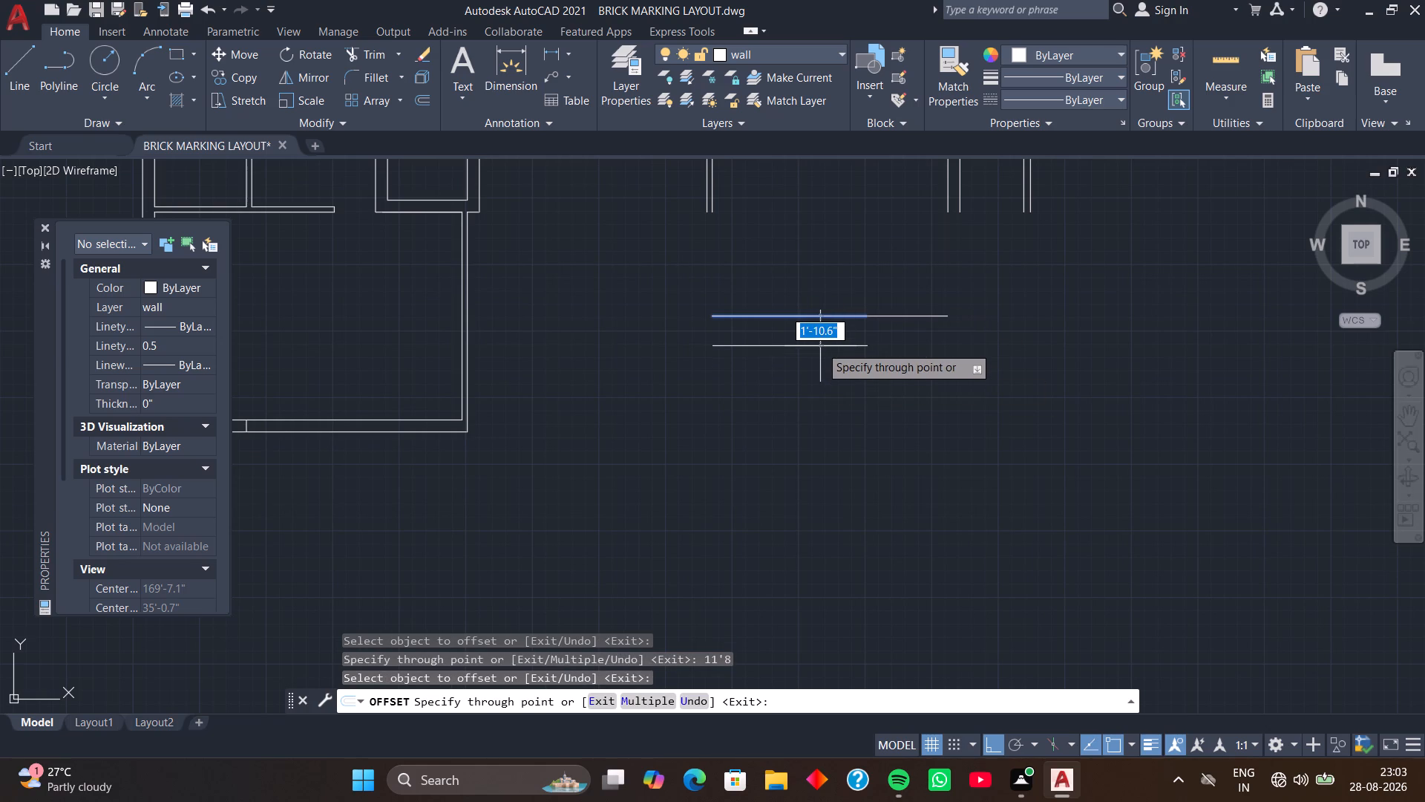
key("4")
key("Return")
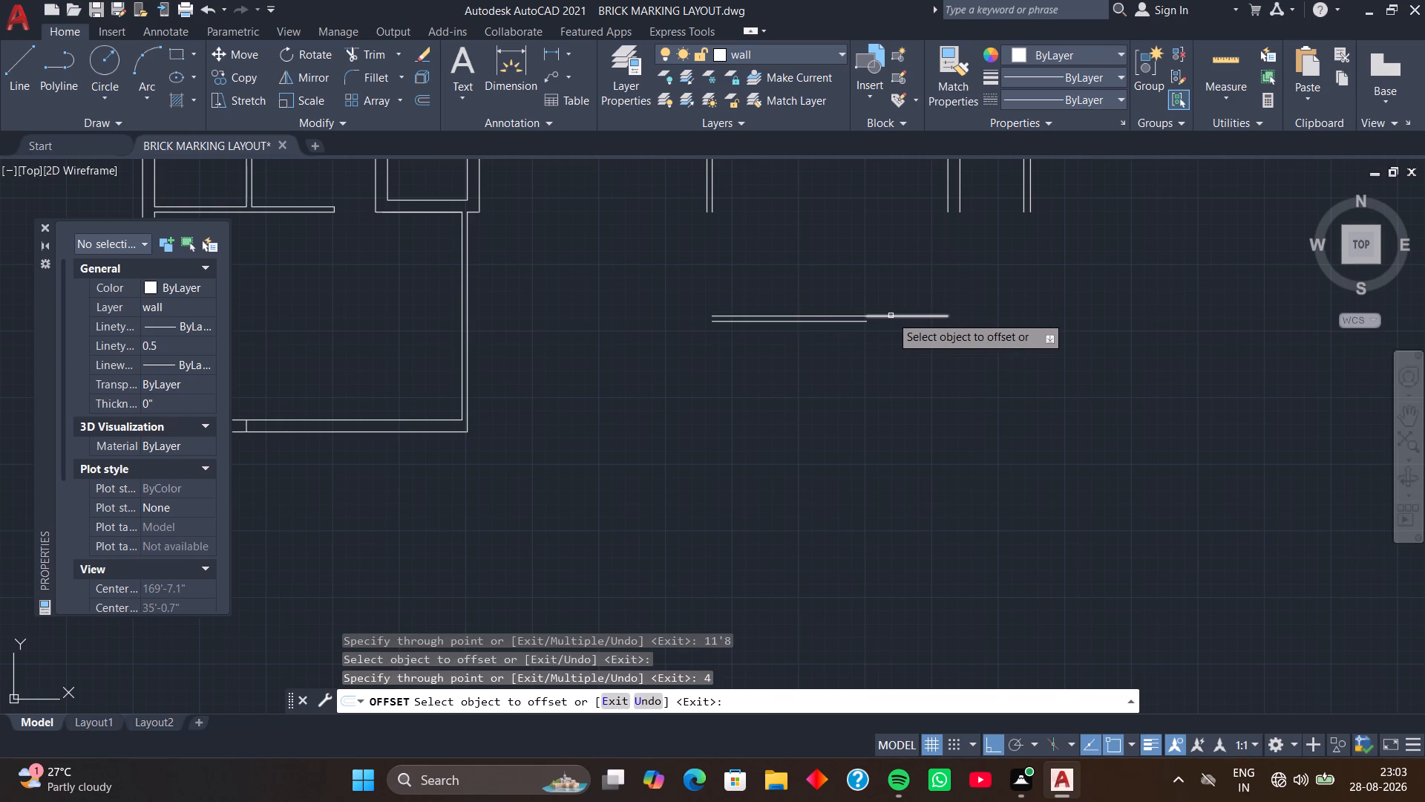
left_click(891, 316)
key("4")
key("Return")
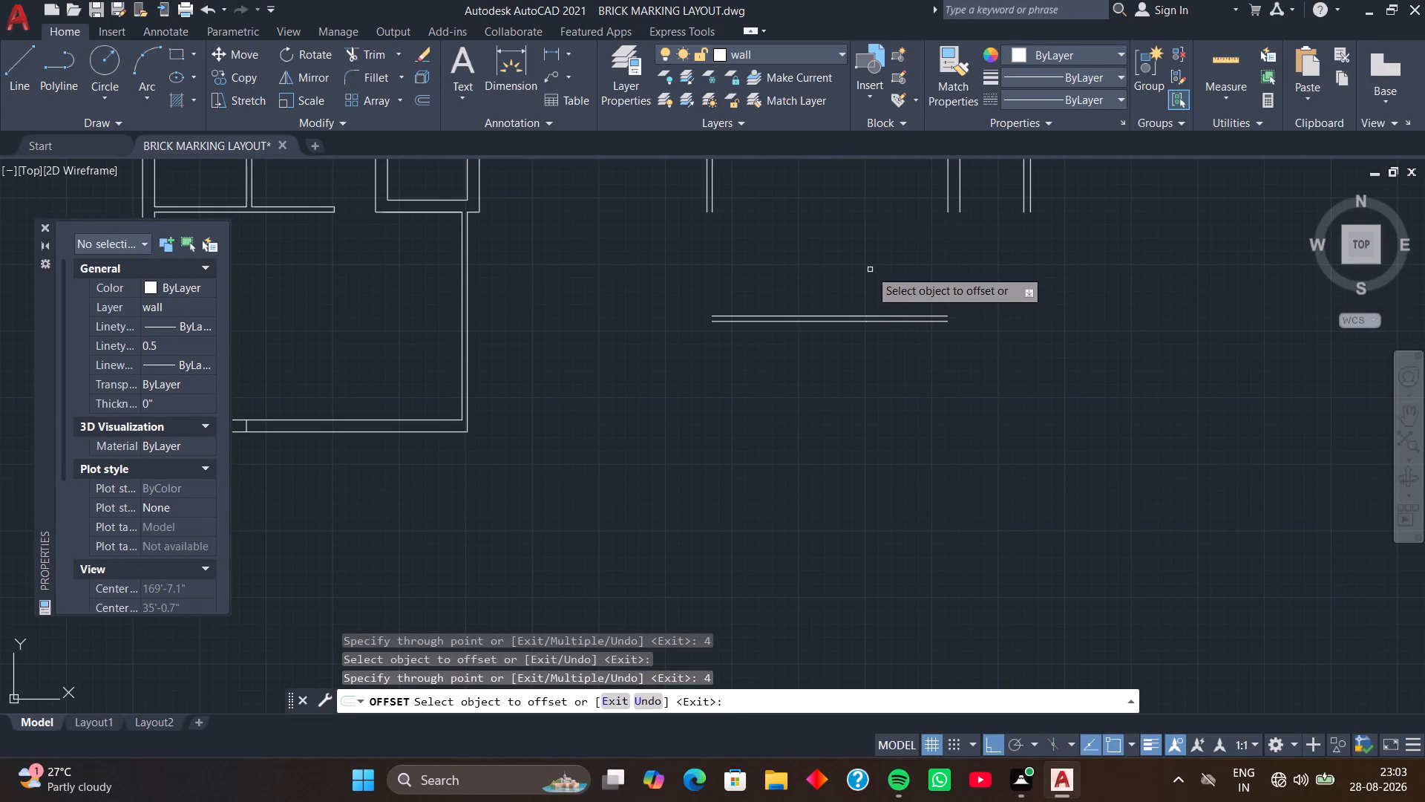
key("space")
Fillet the inner and outer lines of the west wall with those of the south wall at zero radius to close the southwest corner.
type("F")
key("space")
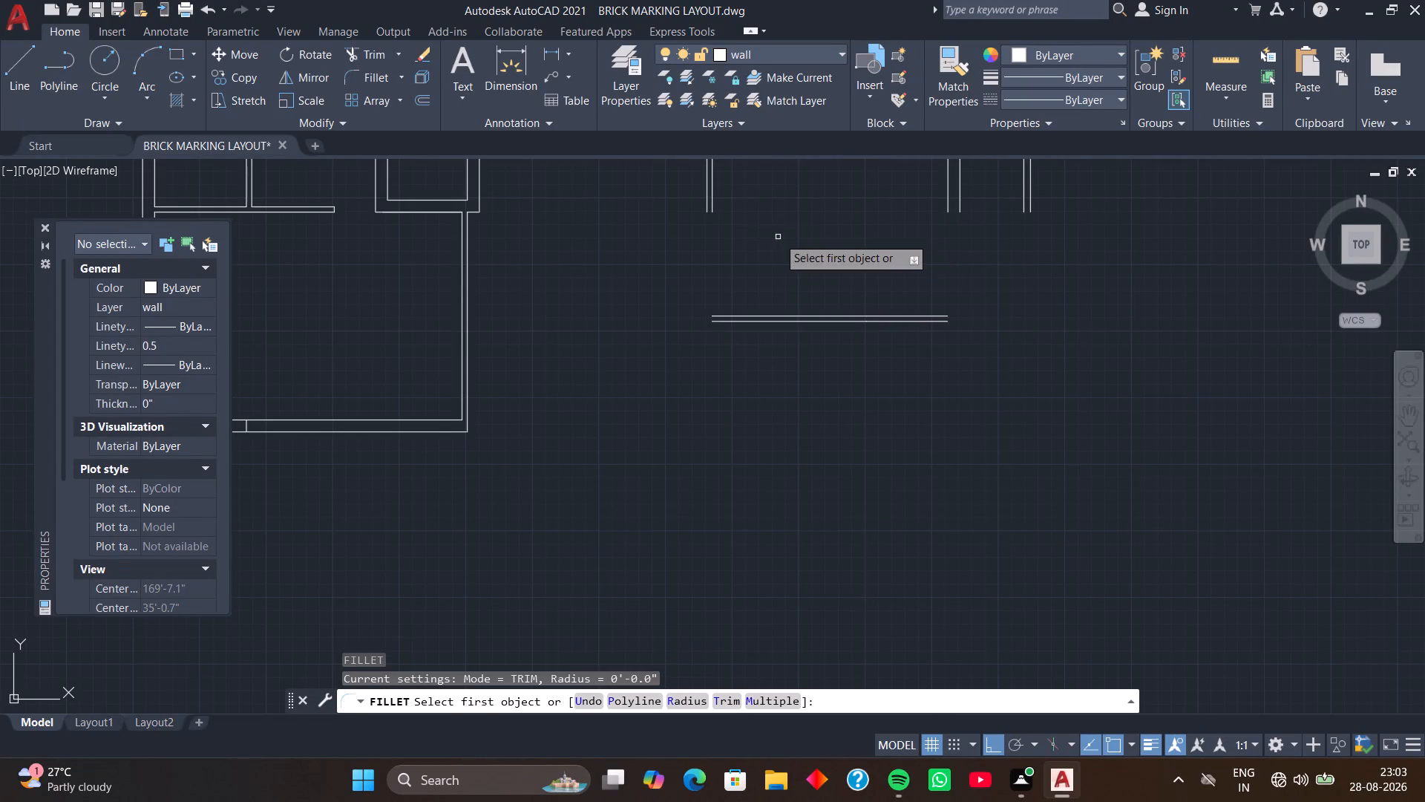
left_click(712, 196)
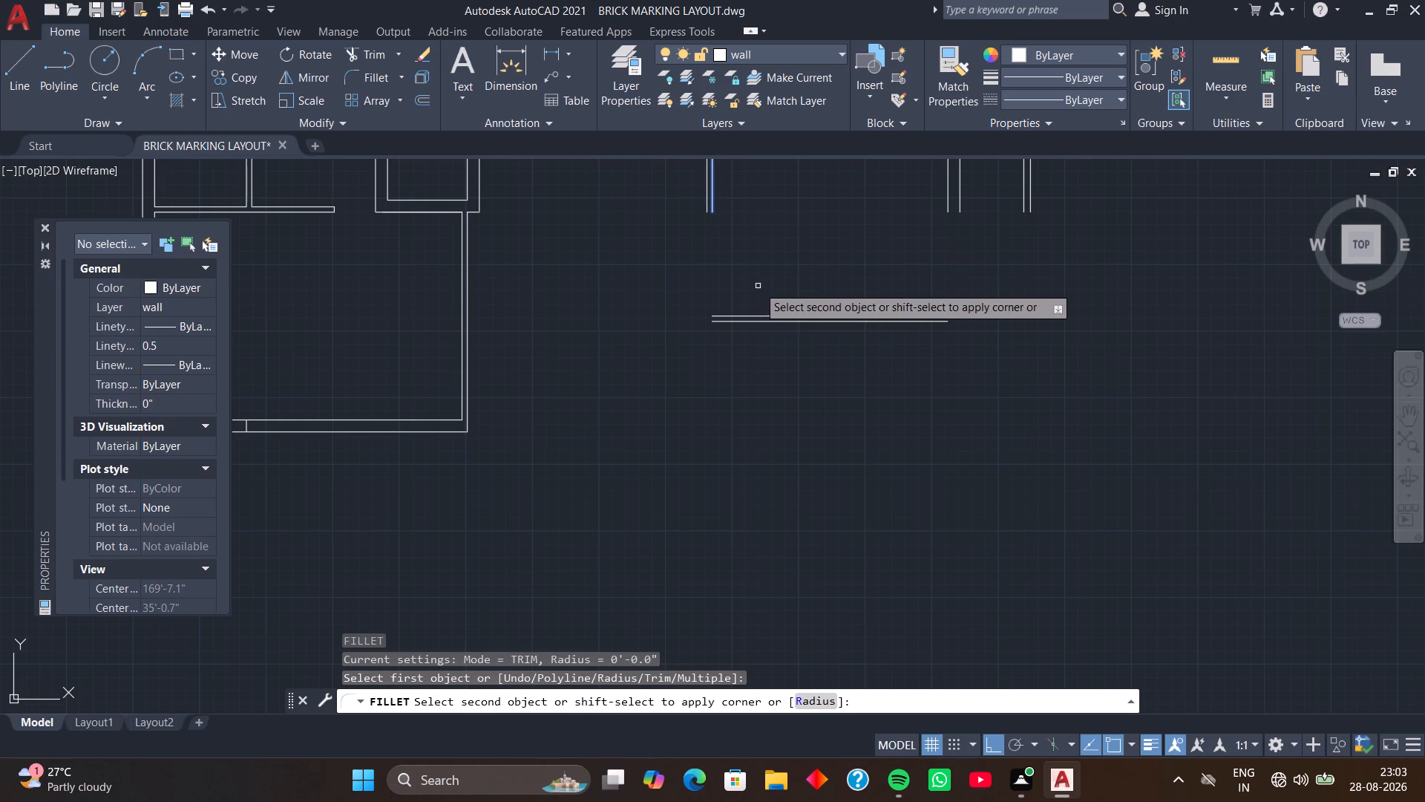
left_click(764, 316)
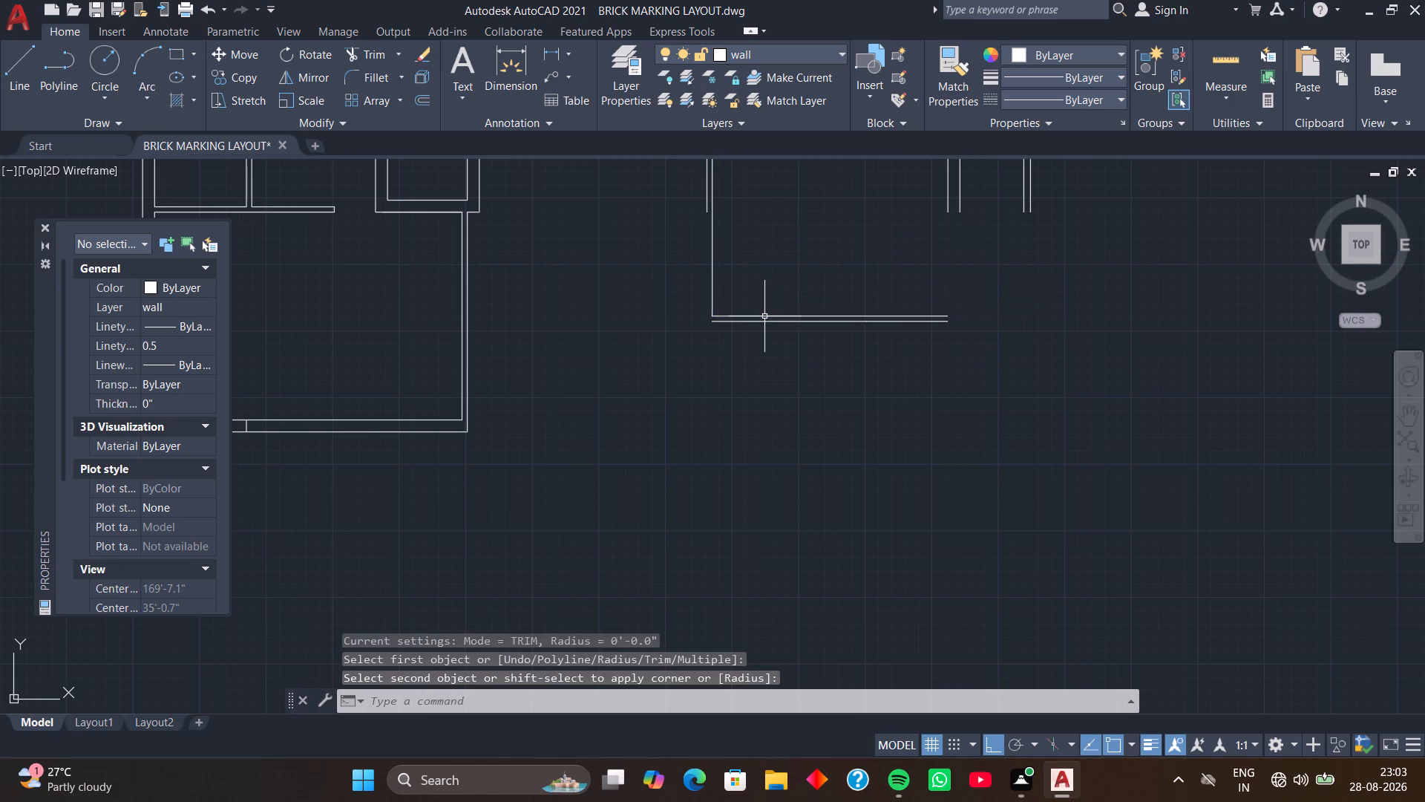
key("space")
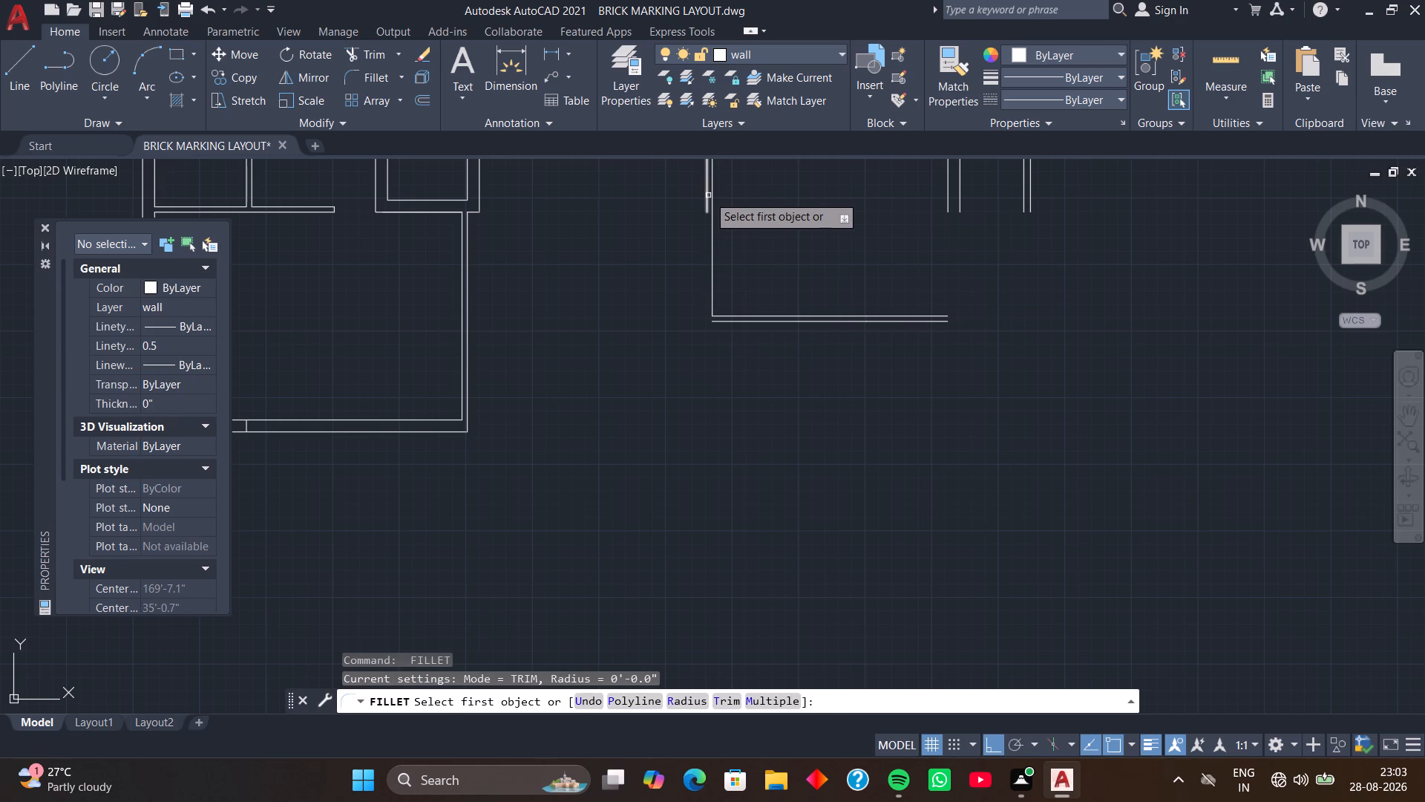
left_click(708, 195)
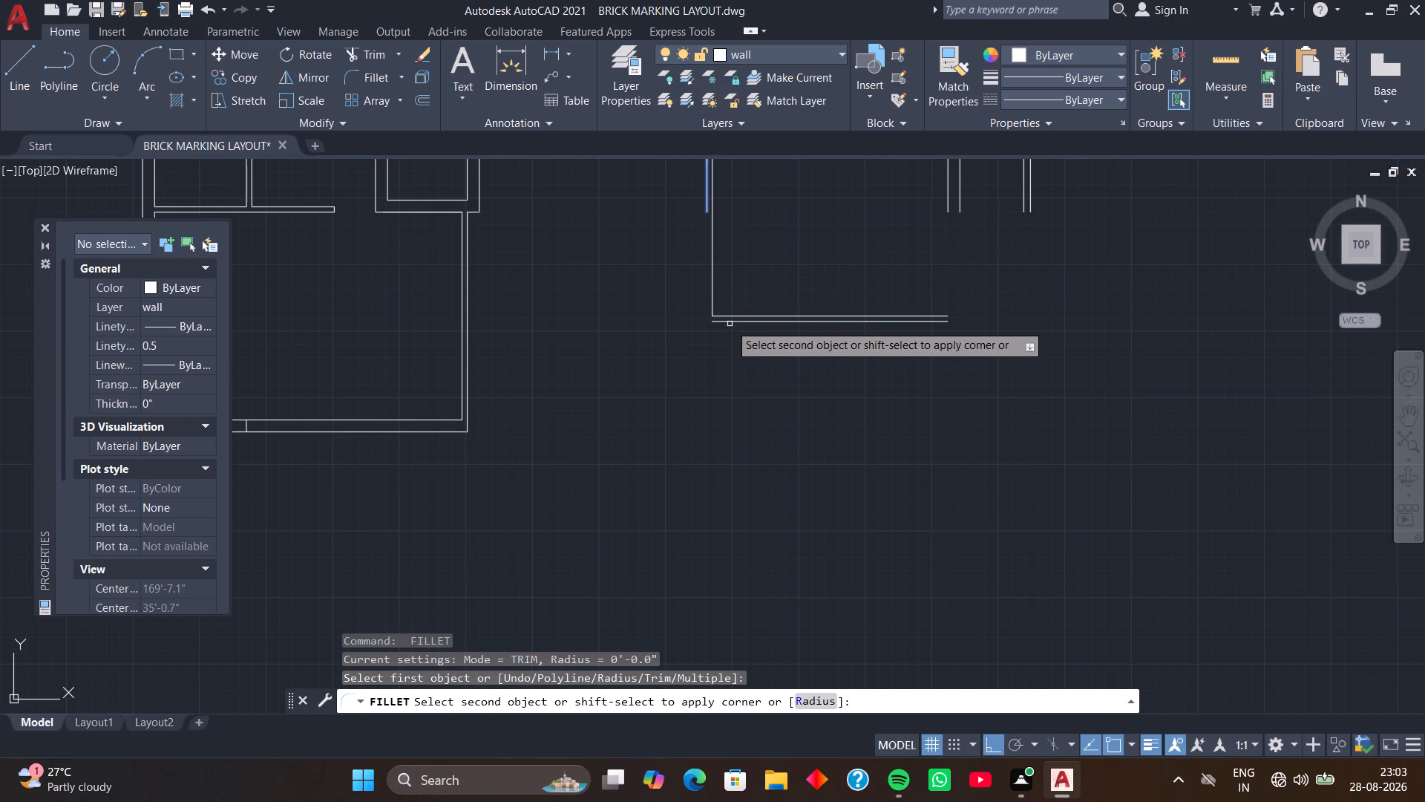
left_click(730, 322)
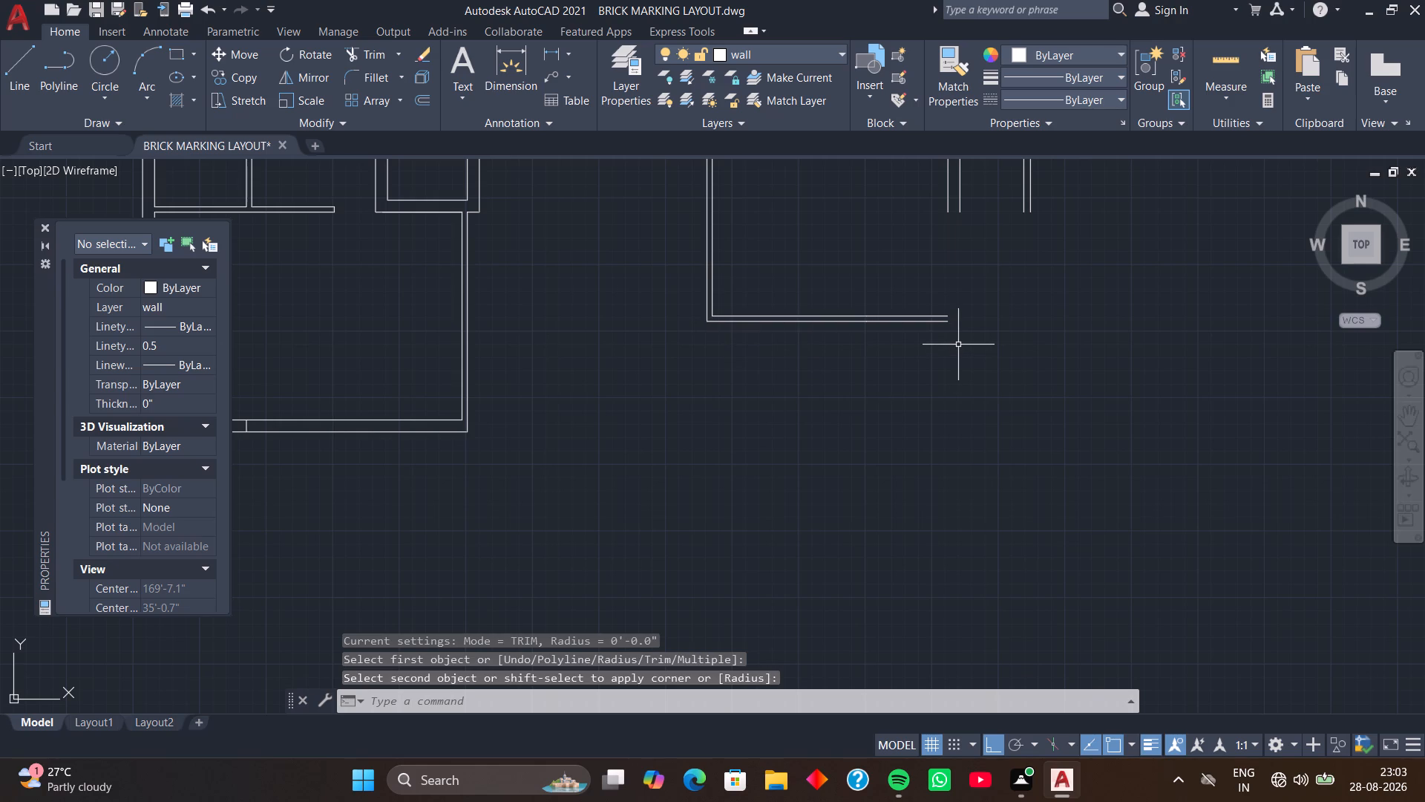
Fillet the 9-inch wall's west line with the south wall's inner line, and its east line with the outer line.
key("space")
left_click(949, 199)
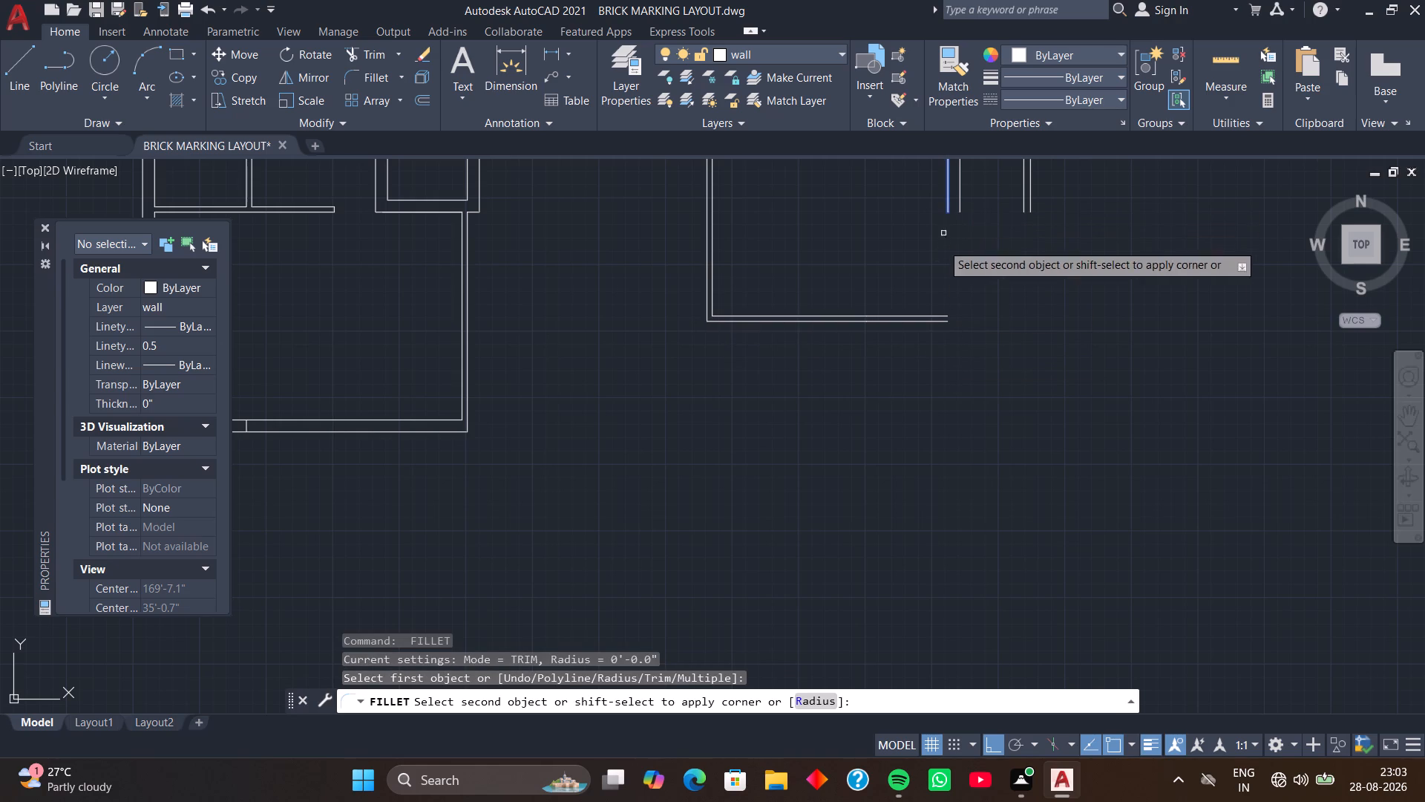
left_click(926, 314)
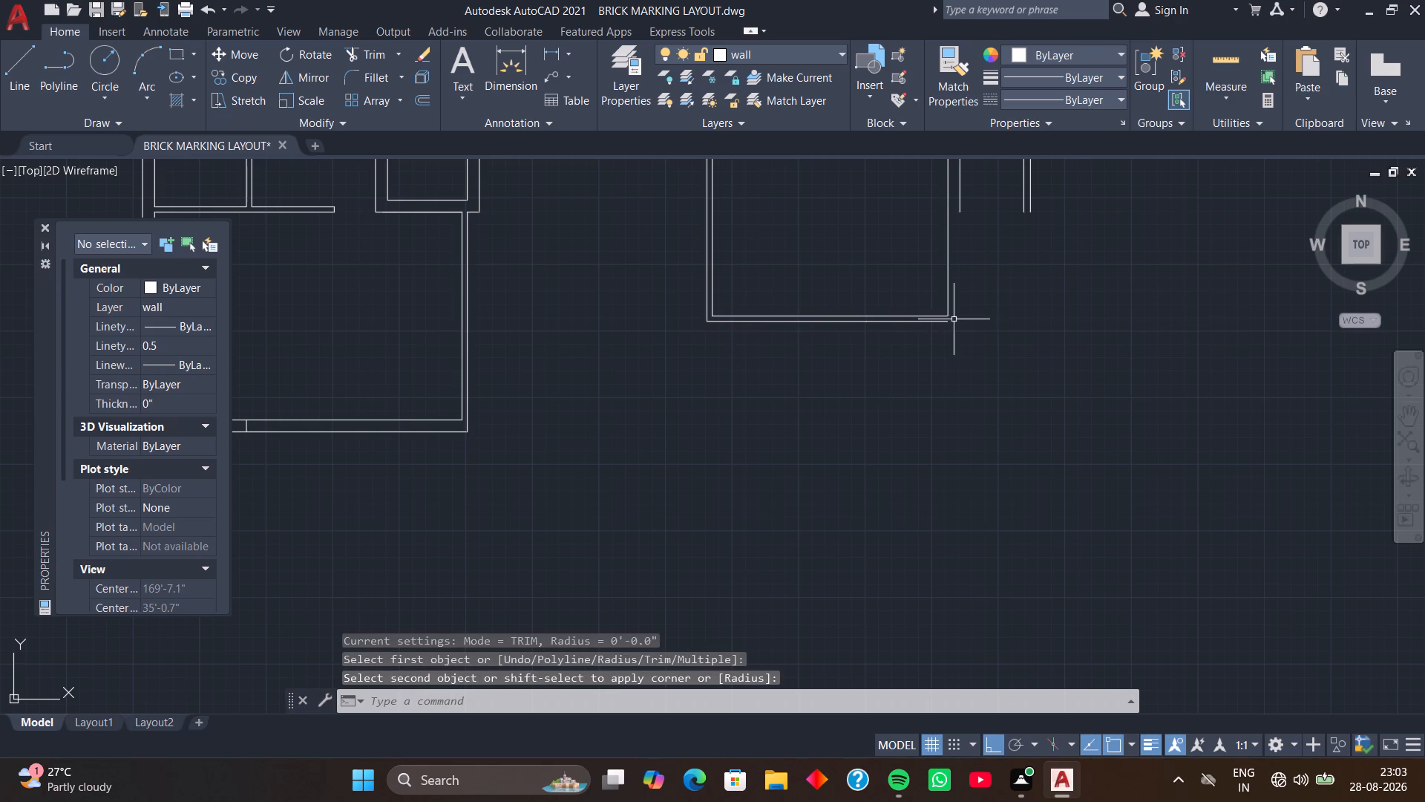
key("space")
left_click(960, 204)
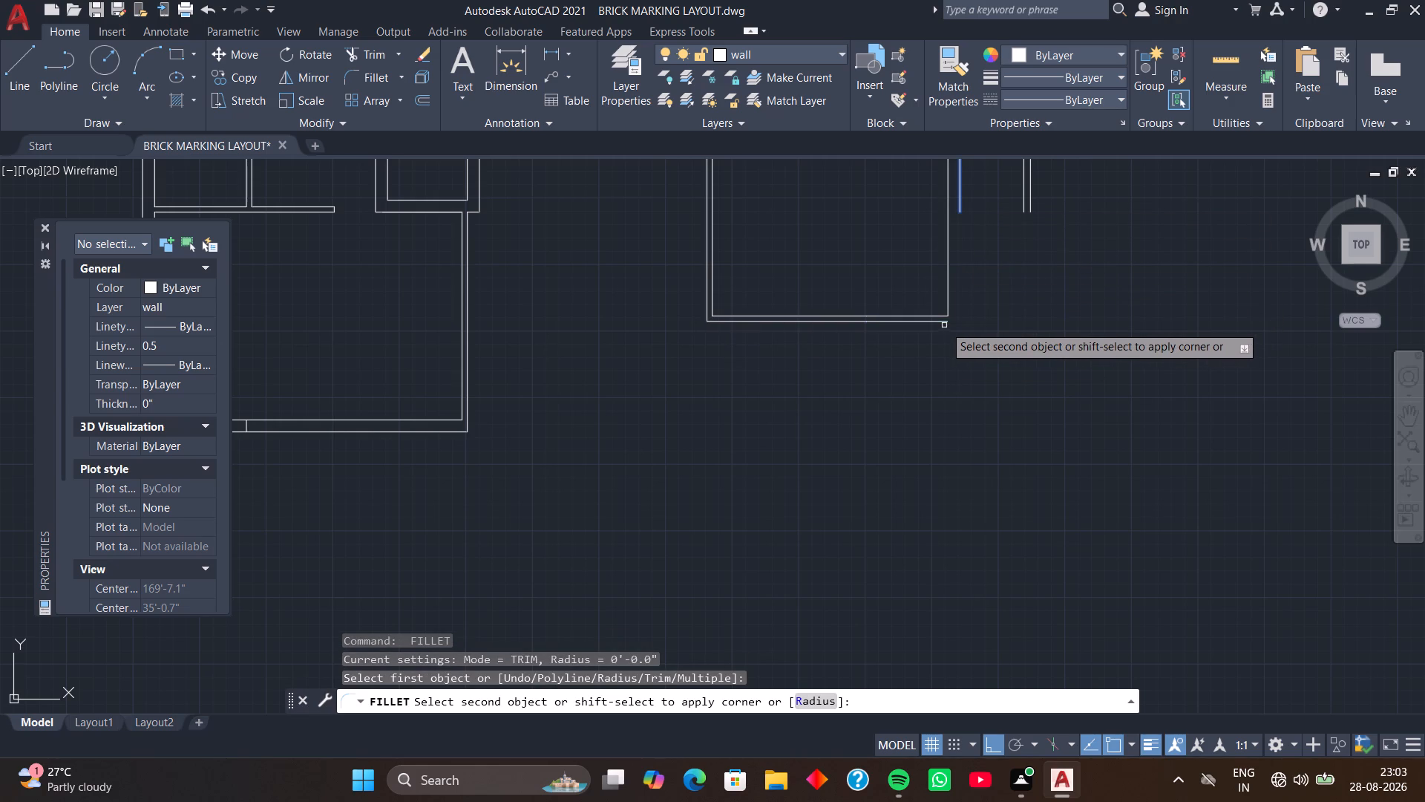
left_click(943, 322)
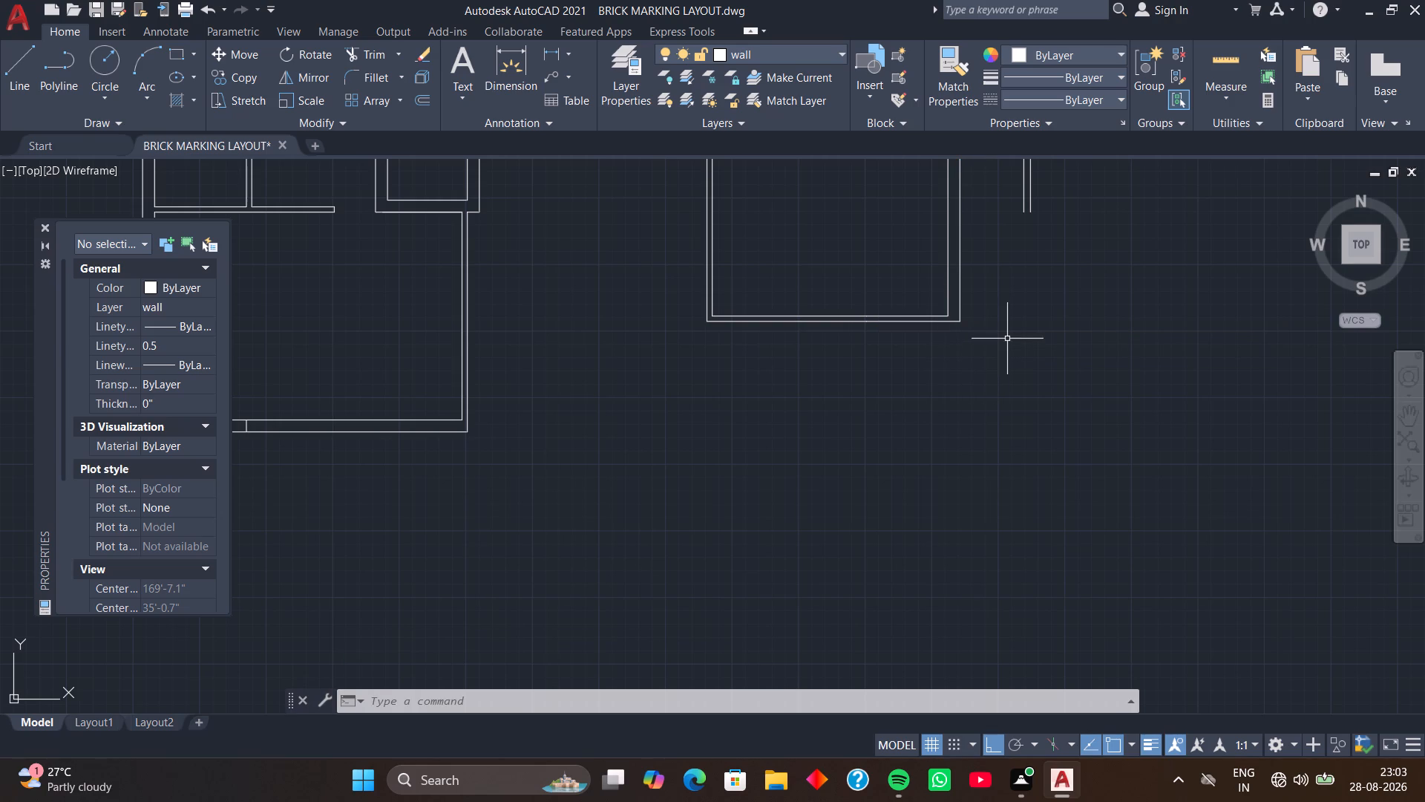
Fillet the east end wall's inner and outer lines with those of the south wall to close the southeast corner.
middle_click_drag(1007, 339, 940, 339)
middle_click_drag(943, 289, 922, 342)
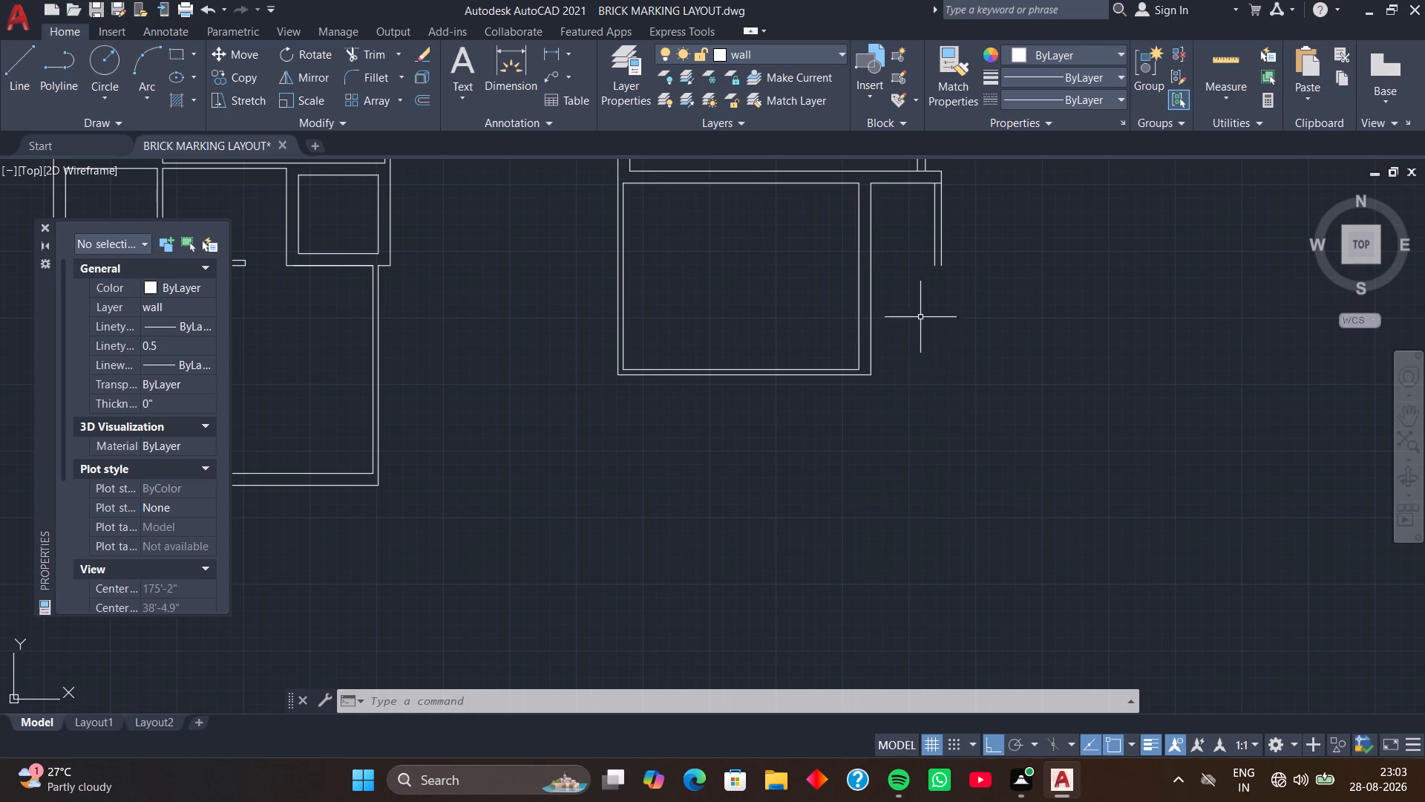
middle_click_drag(934, 301, 900, 336)
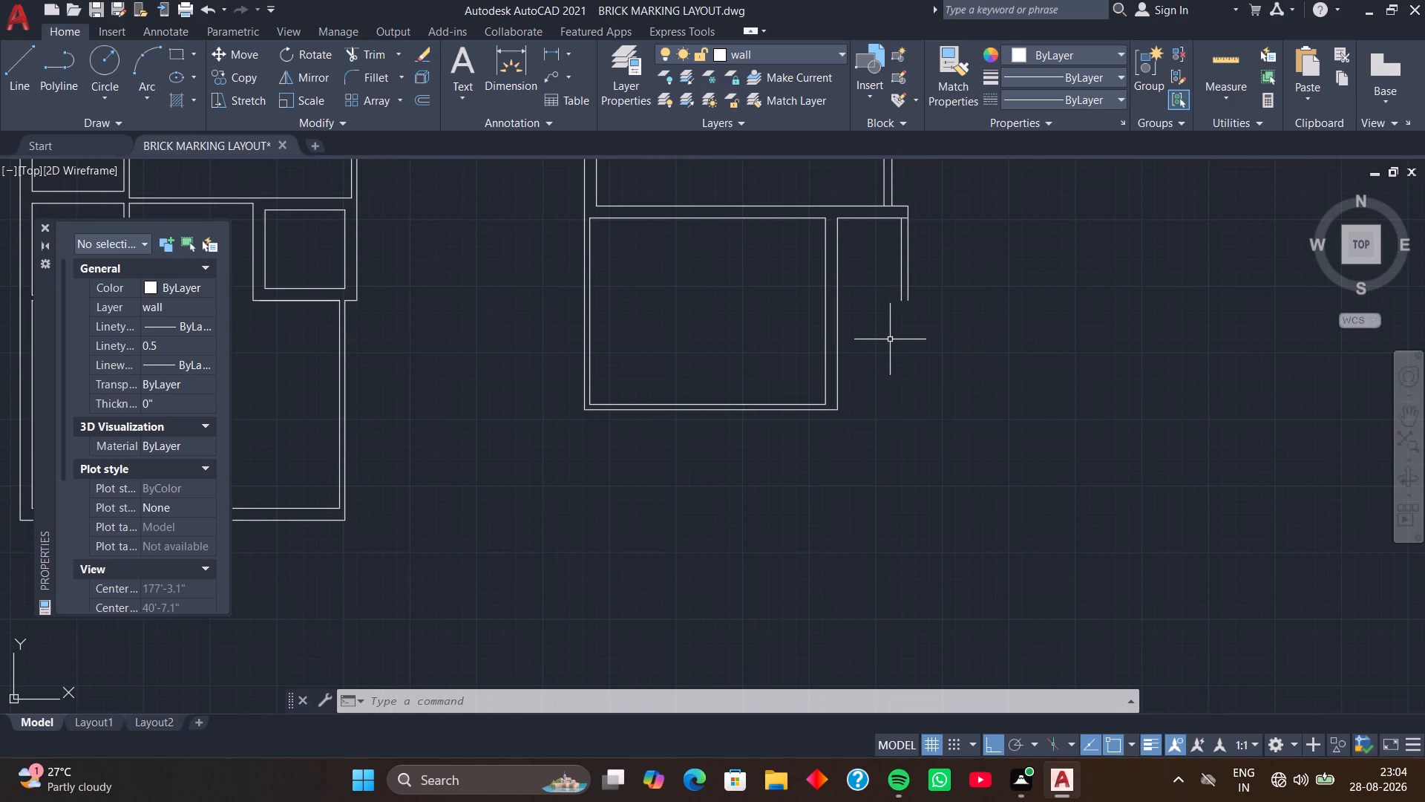
key("space")
left_click(902, 266)
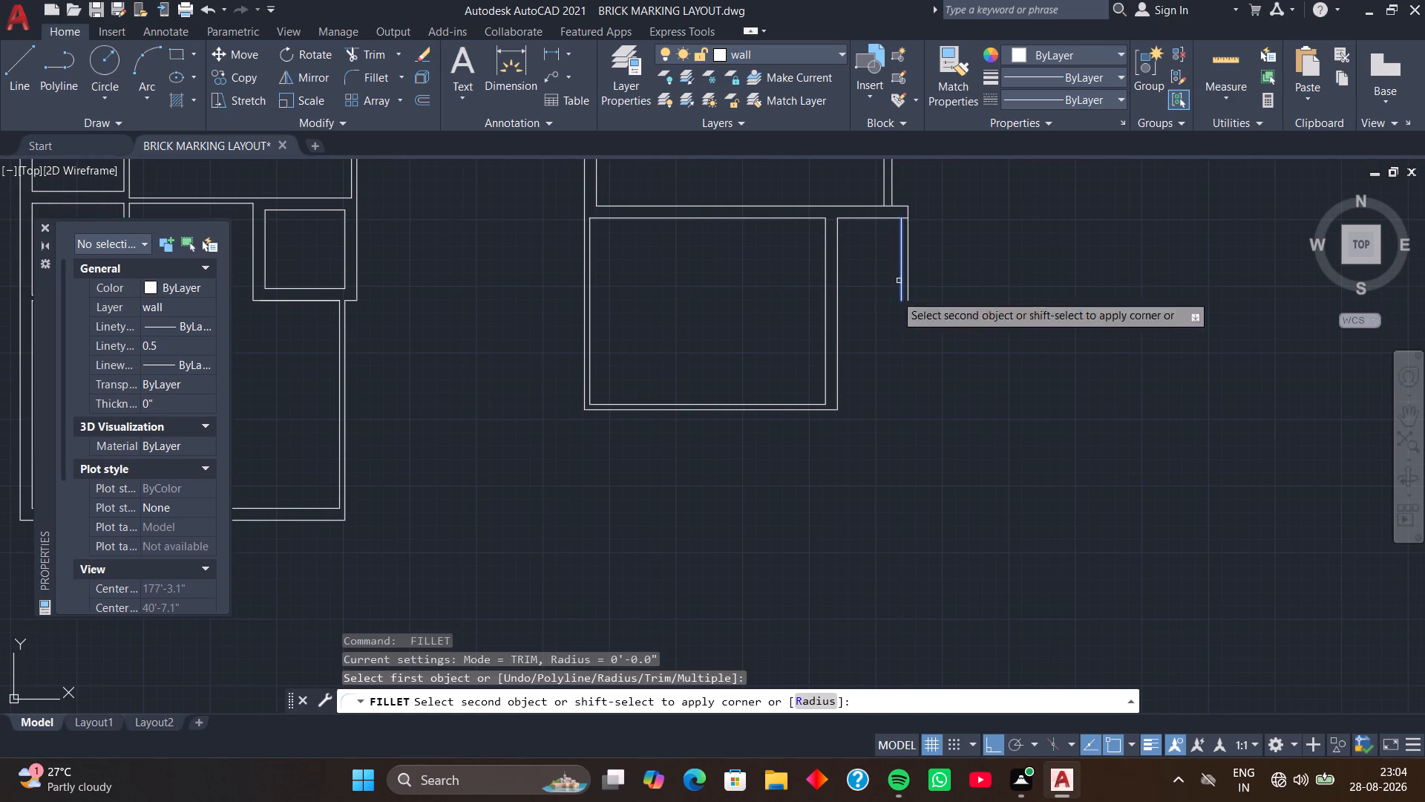
left_click(807, 406)
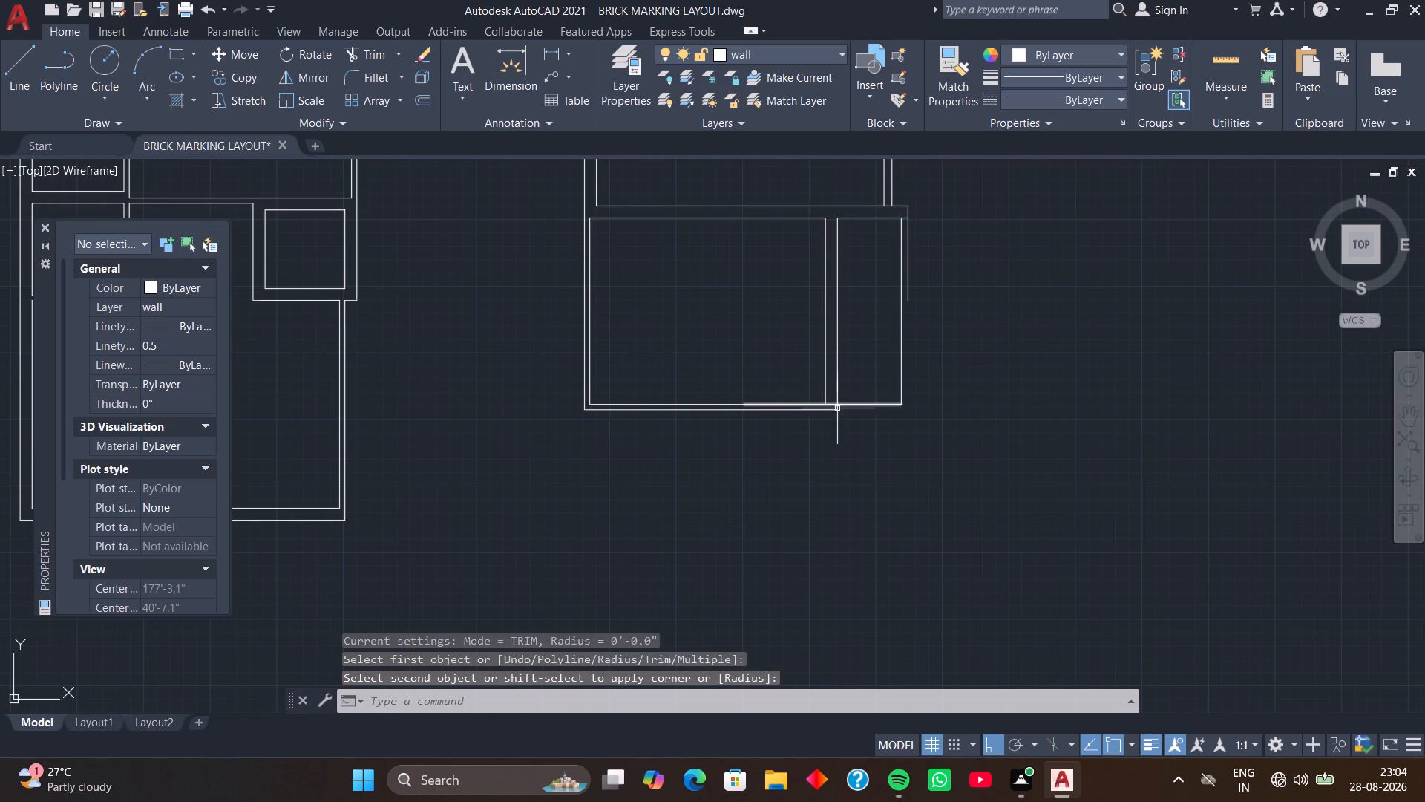
key("space")
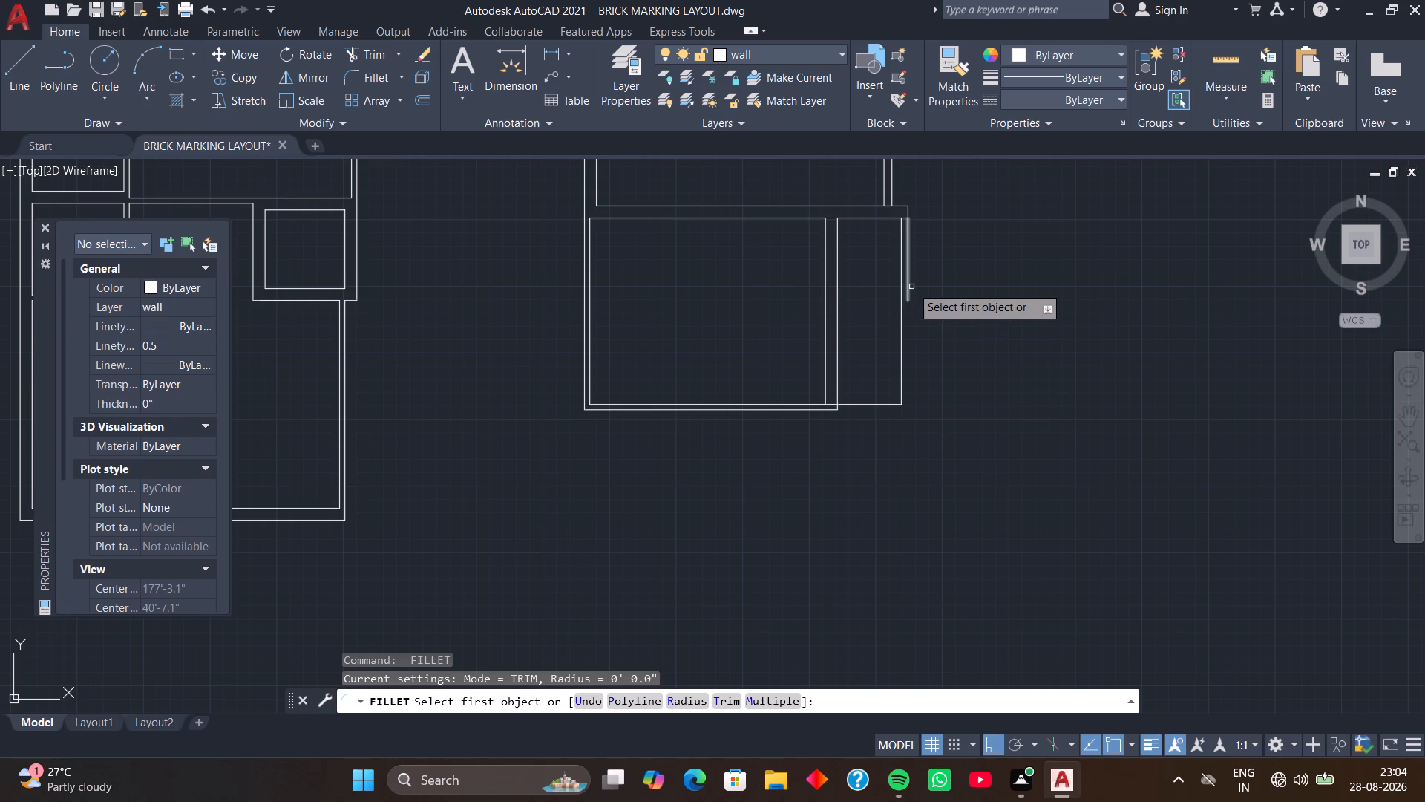
left_click(907, 285)
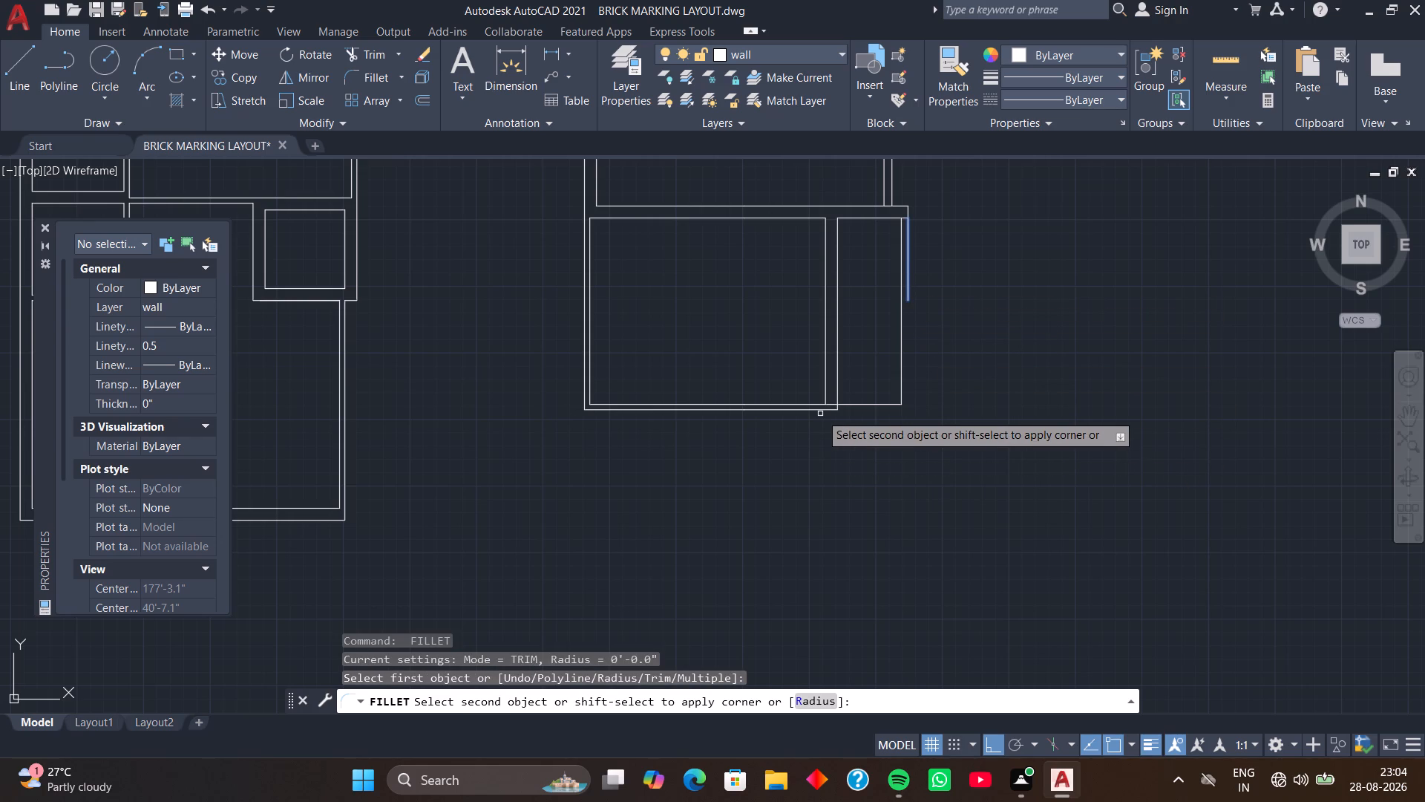
left_click(821, 410)
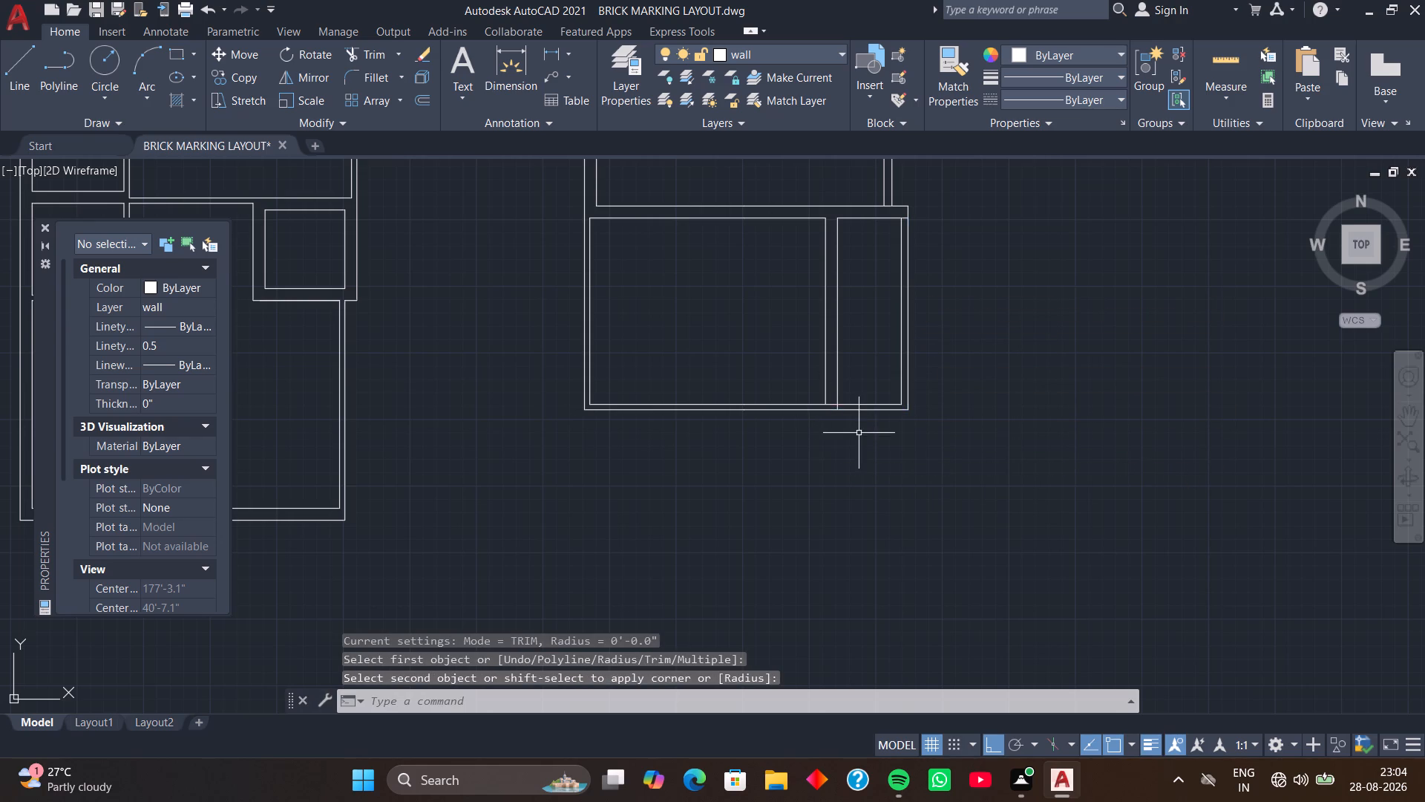
Trim the overlapping line pieces where the 9-inch wall meets the south wall to clean up the junction.
scroll(841, 429, "up", 4)
middle_click_drag(824, 394, 860, 448)
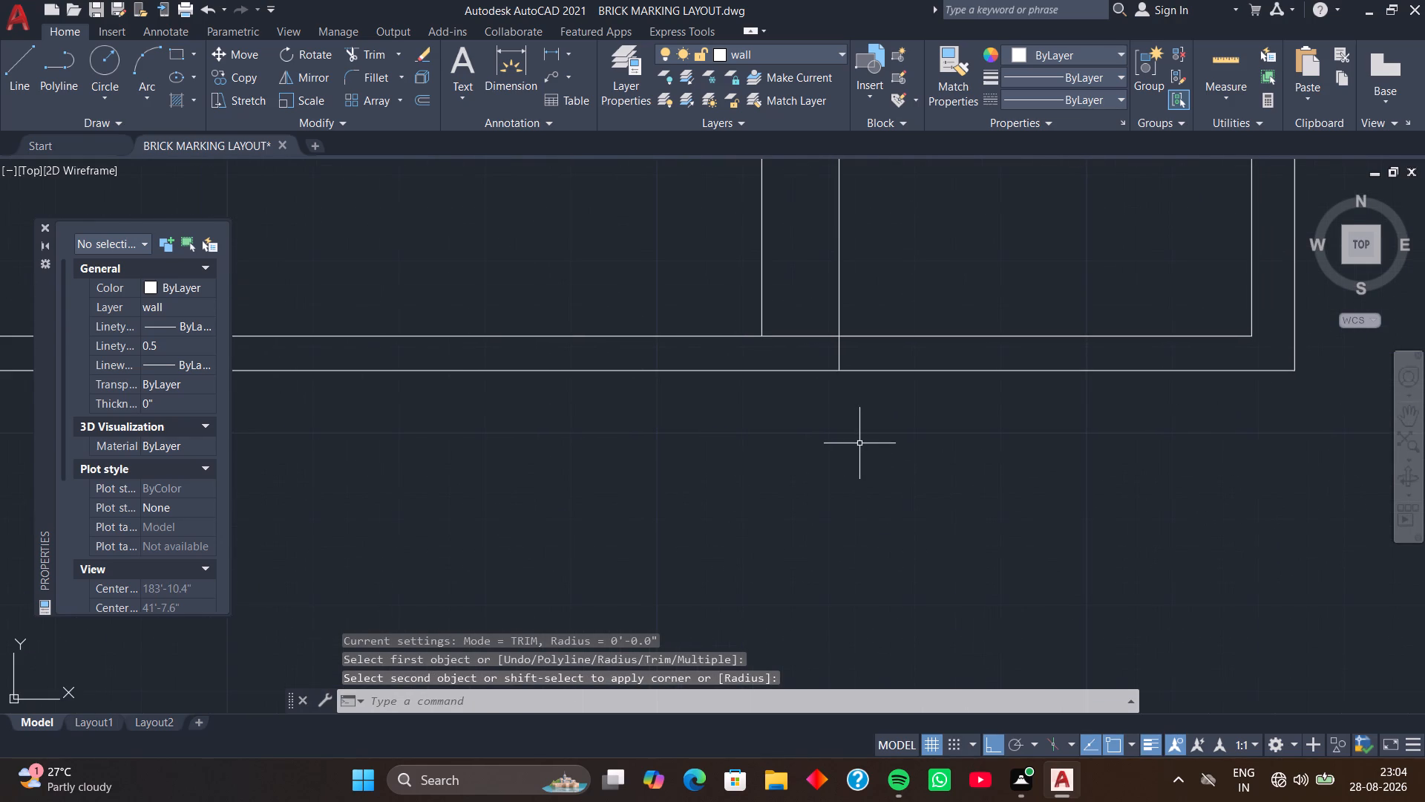
type("TR")
key("space")
left_click(816, 336)
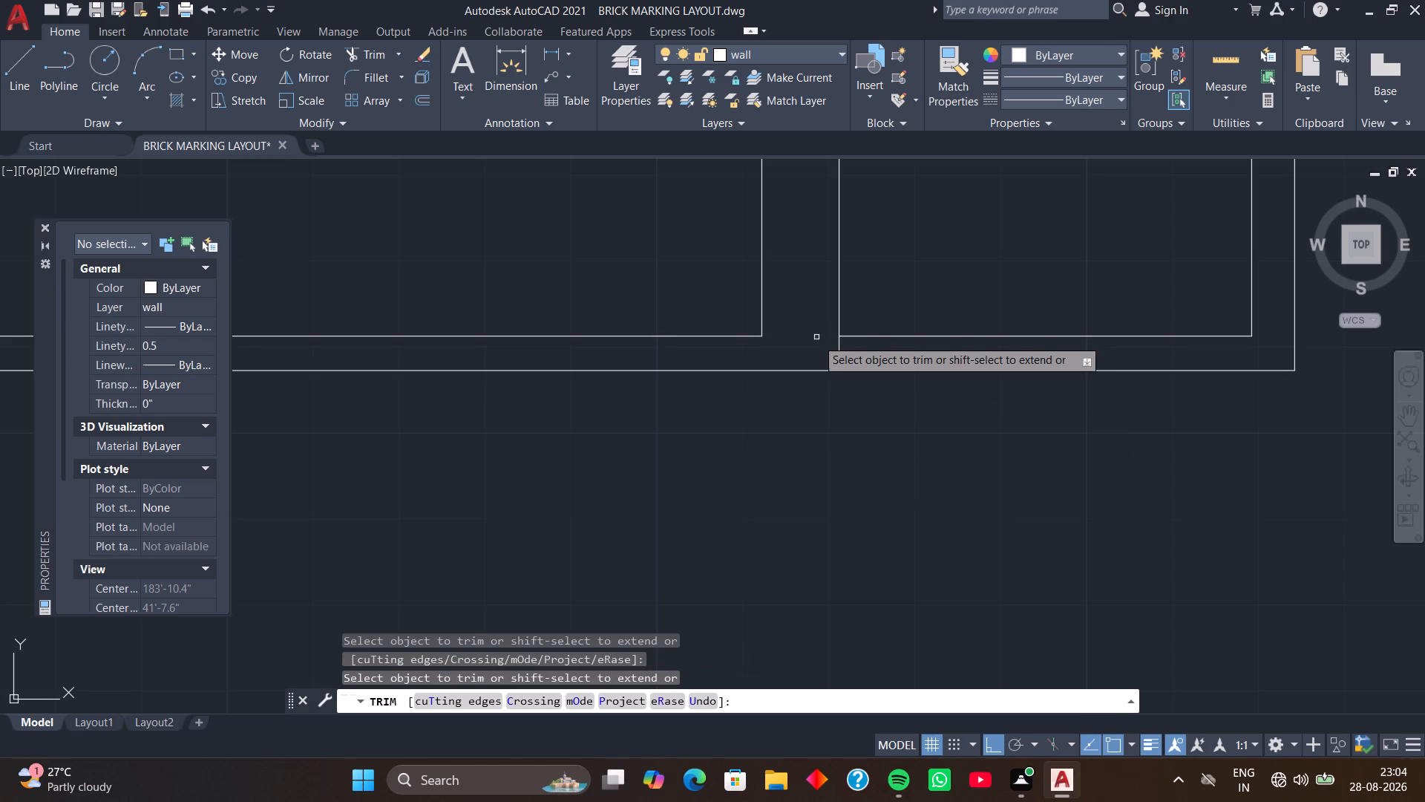
left_click(837, 355)
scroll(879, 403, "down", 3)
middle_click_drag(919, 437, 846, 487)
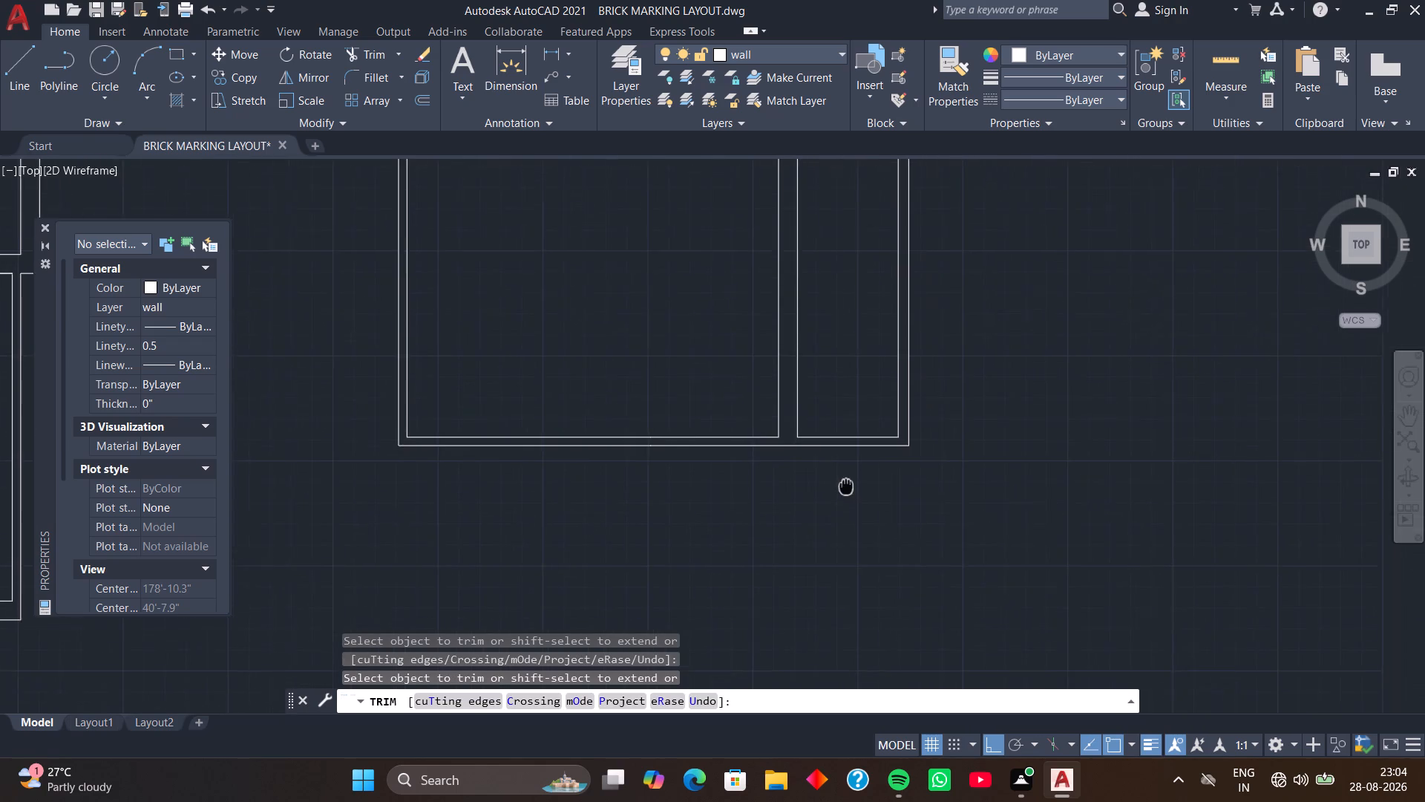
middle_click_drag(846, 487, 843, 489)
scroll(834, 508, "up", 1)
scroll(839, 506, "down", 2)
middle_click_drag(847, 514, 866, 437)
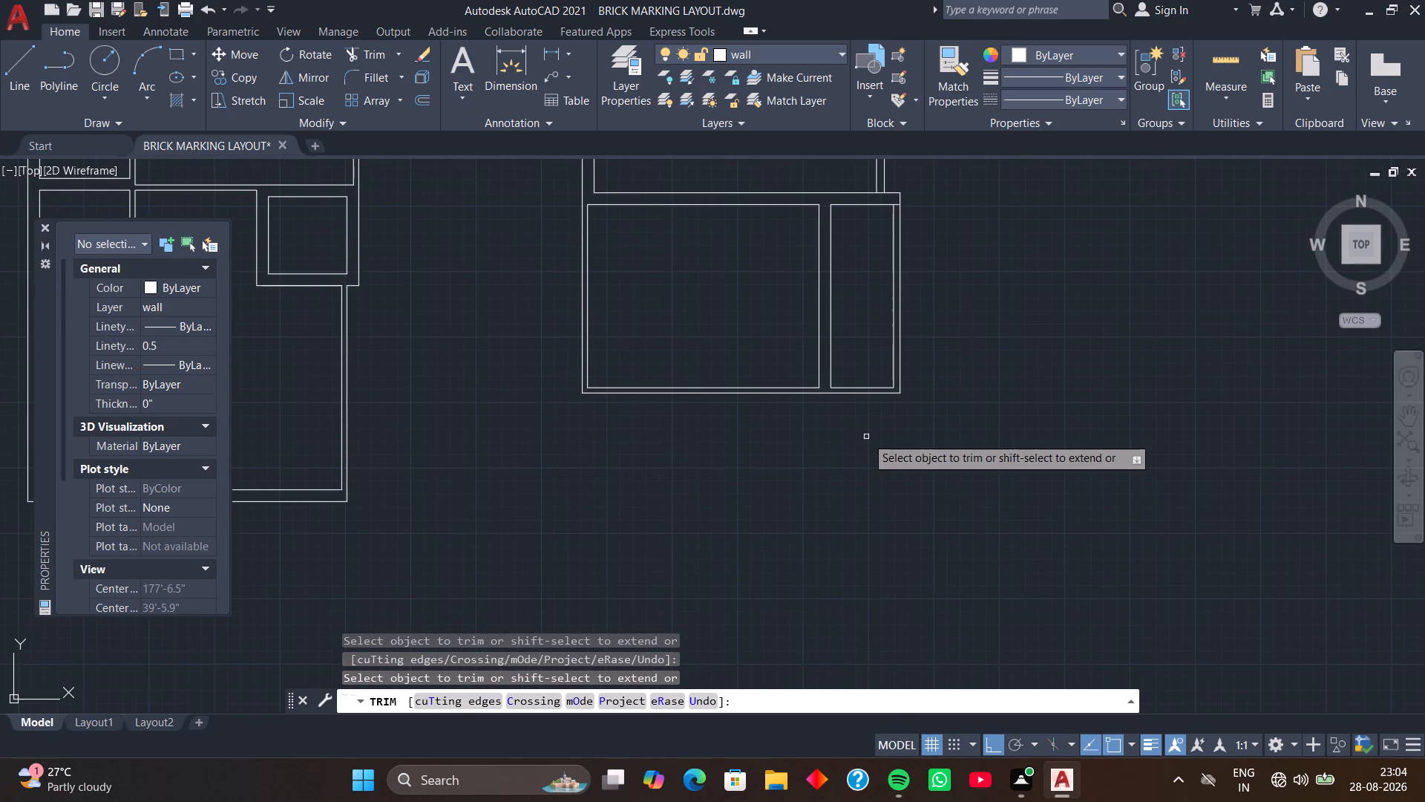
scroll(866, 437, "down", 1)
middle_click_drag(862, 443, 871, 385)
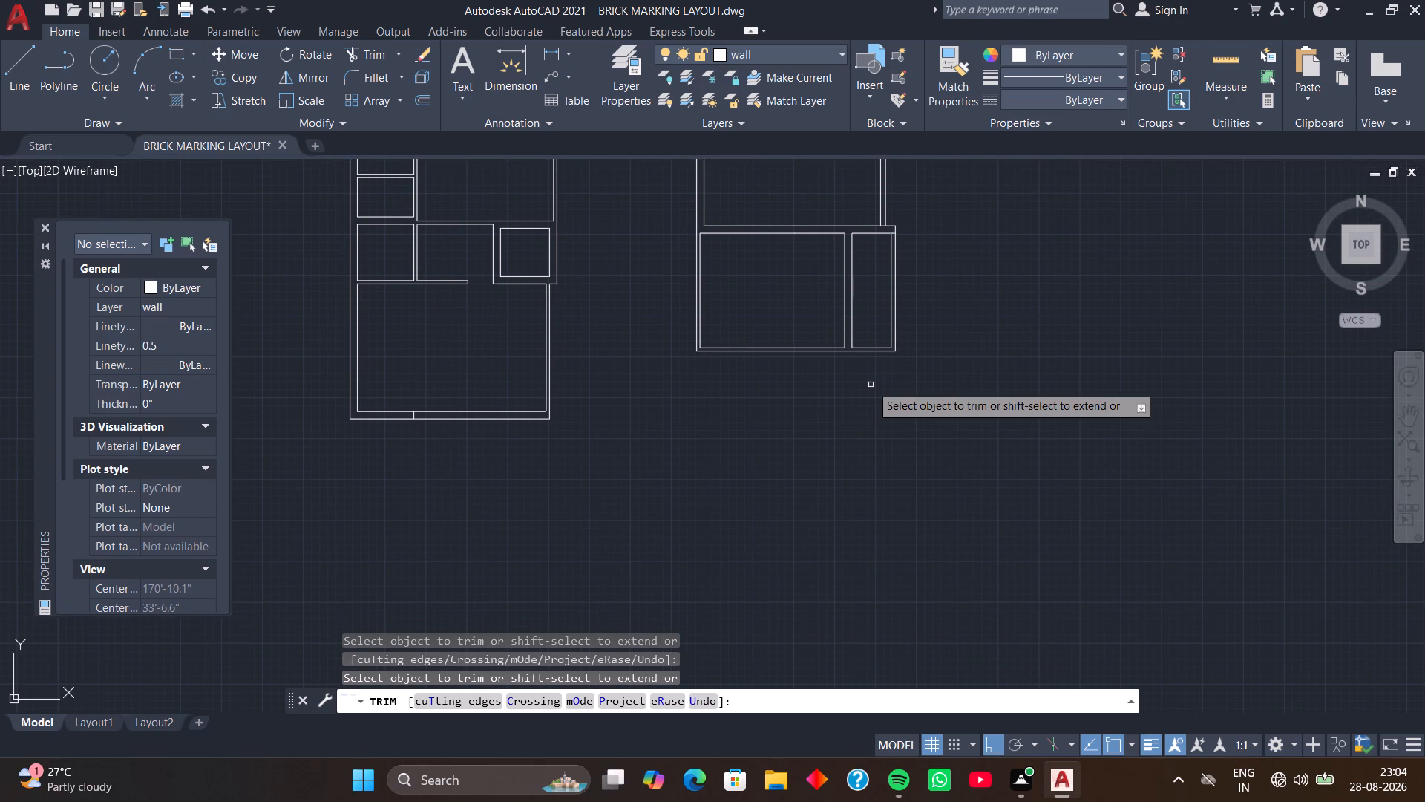
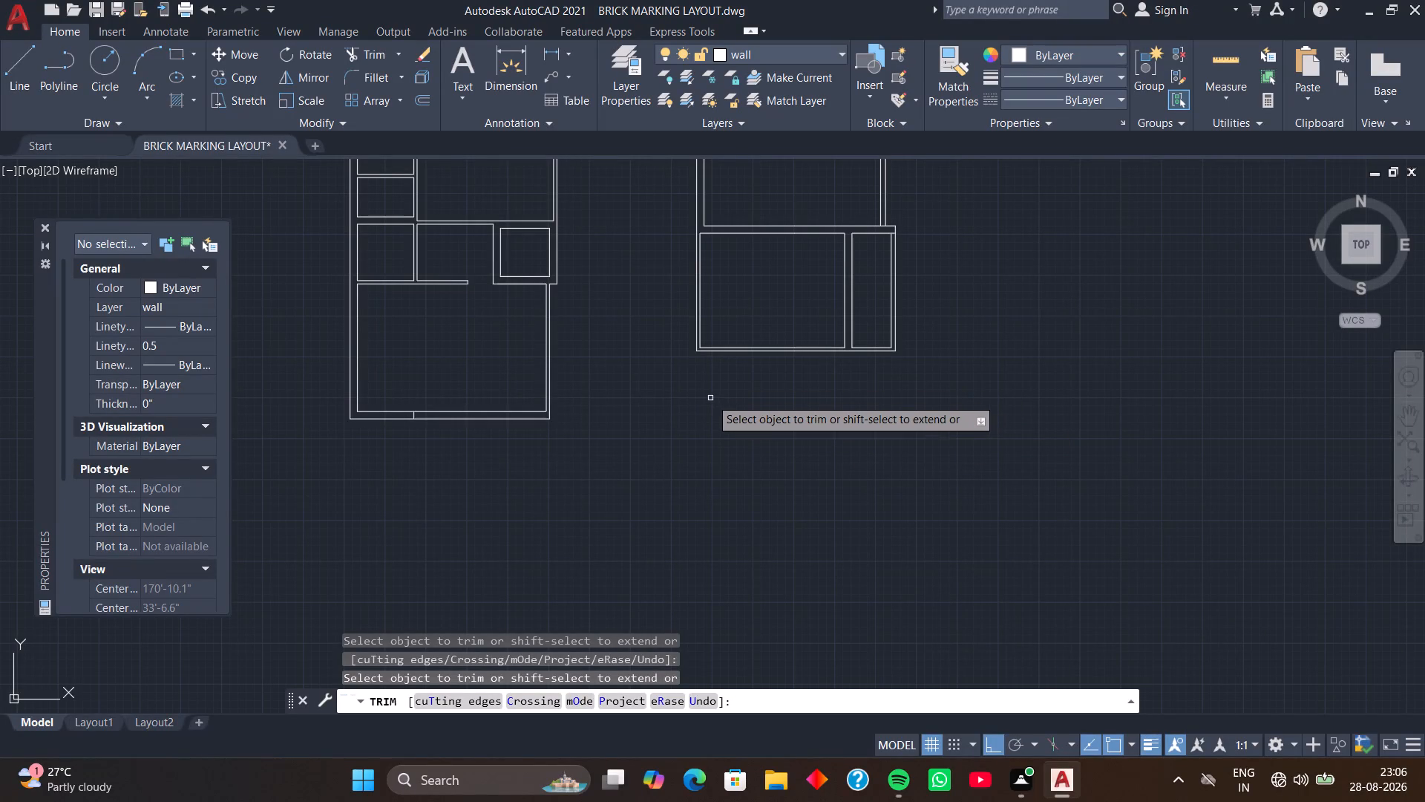
Draw two vertical rays running south from the outer and inner southwest corners of the east block.
key("space")
type("RA")
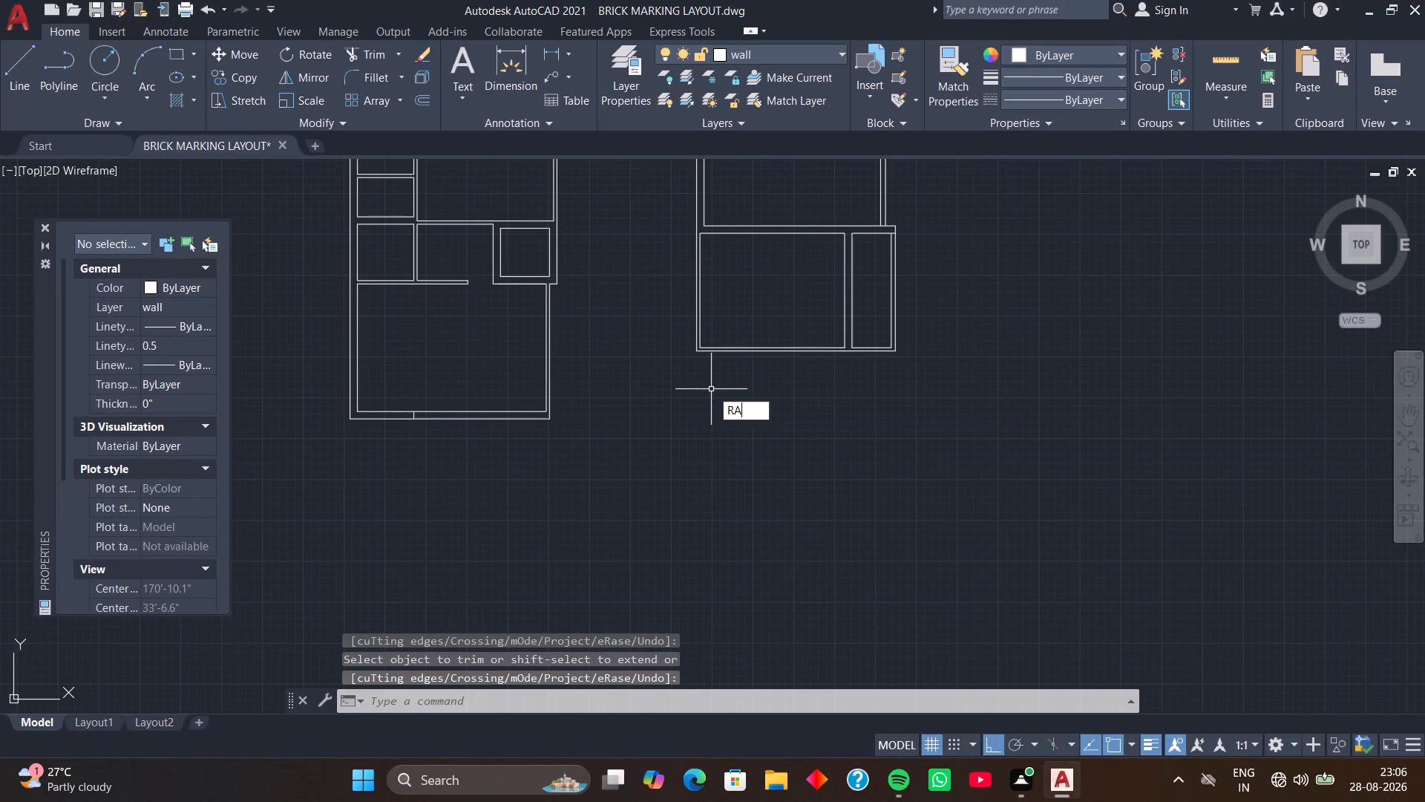
type("Y")
key("space")
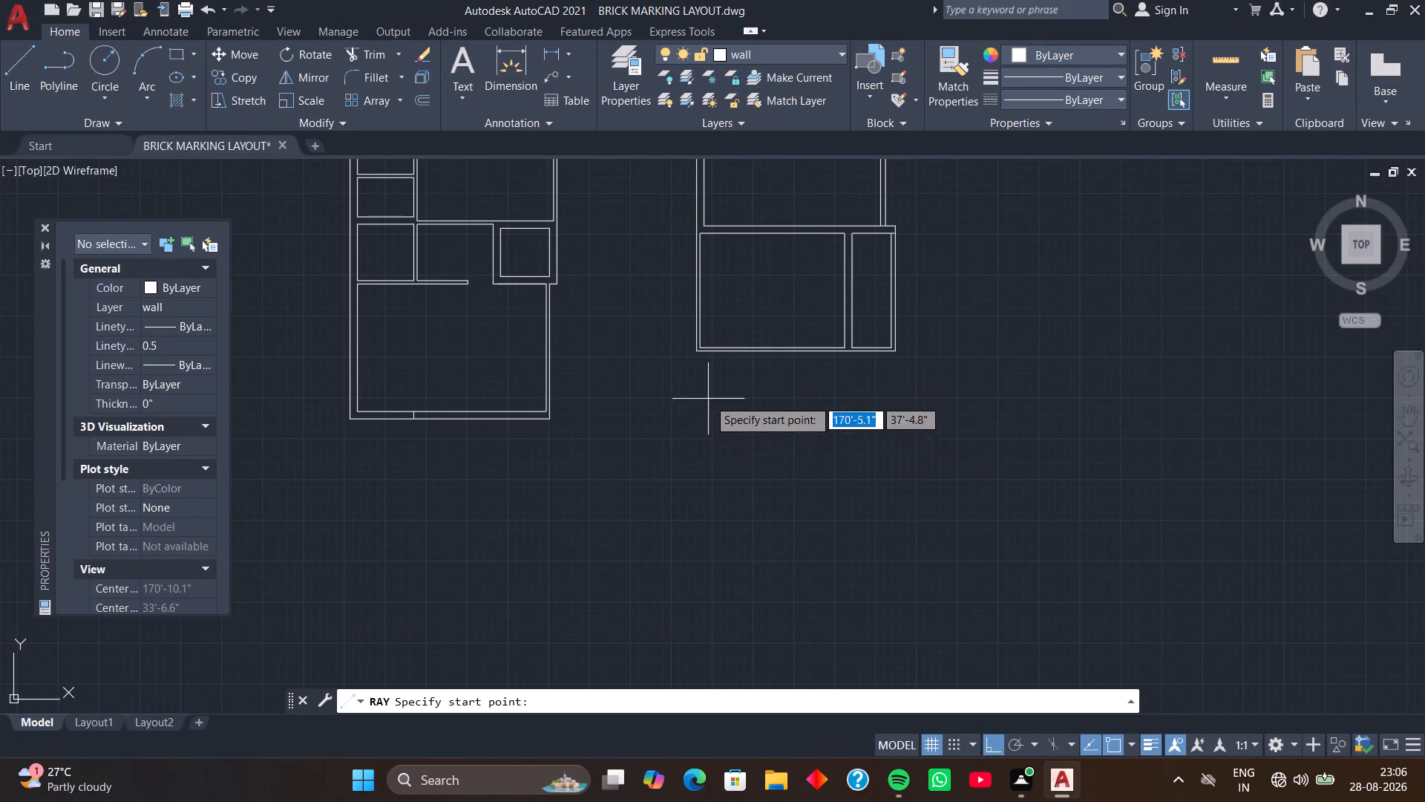
scroll(708, 398, "up", 3)
middle_click_drag(660, 299, 700, 358)
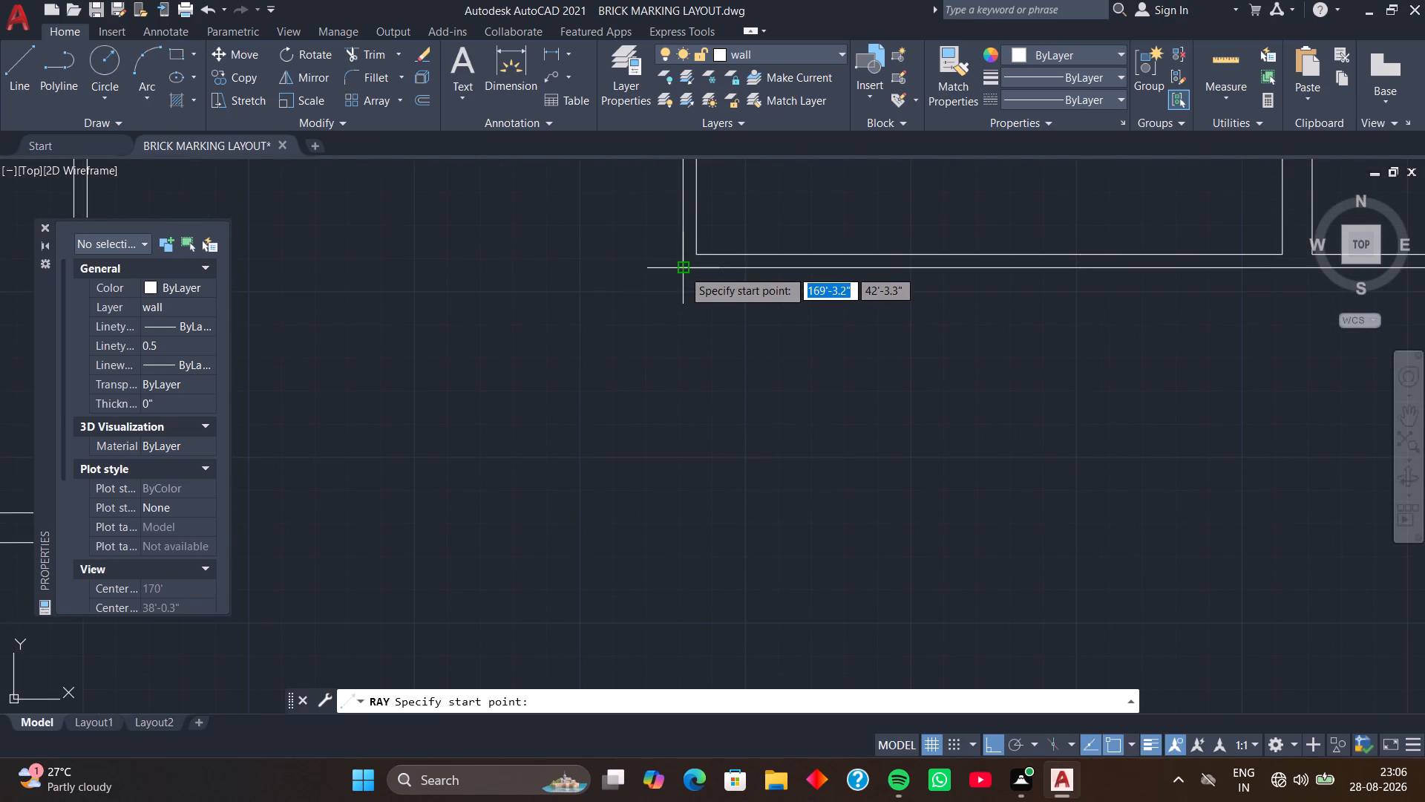
left_click_drag(683, 269, 686, 374)
left_click(688, 413)
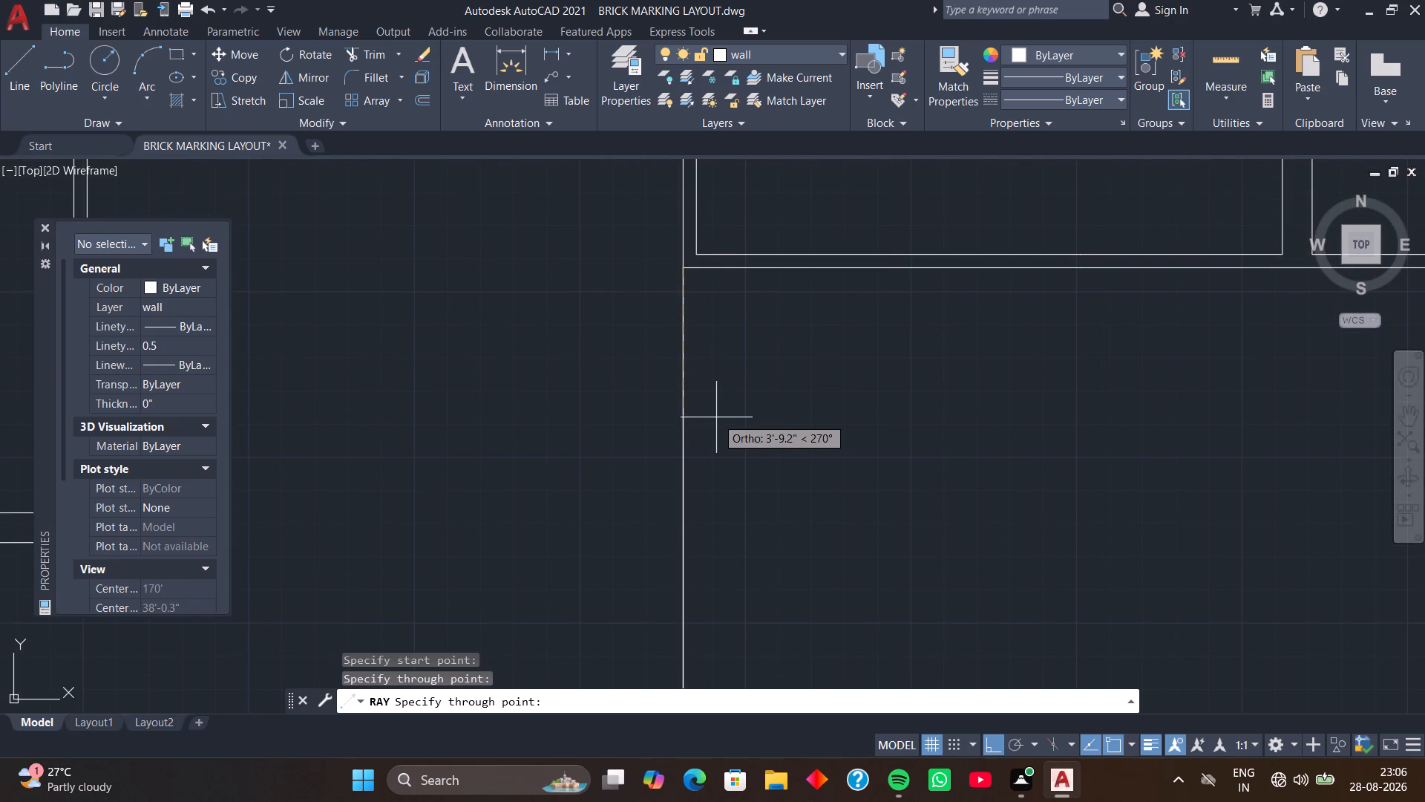
key("space")
key("space")
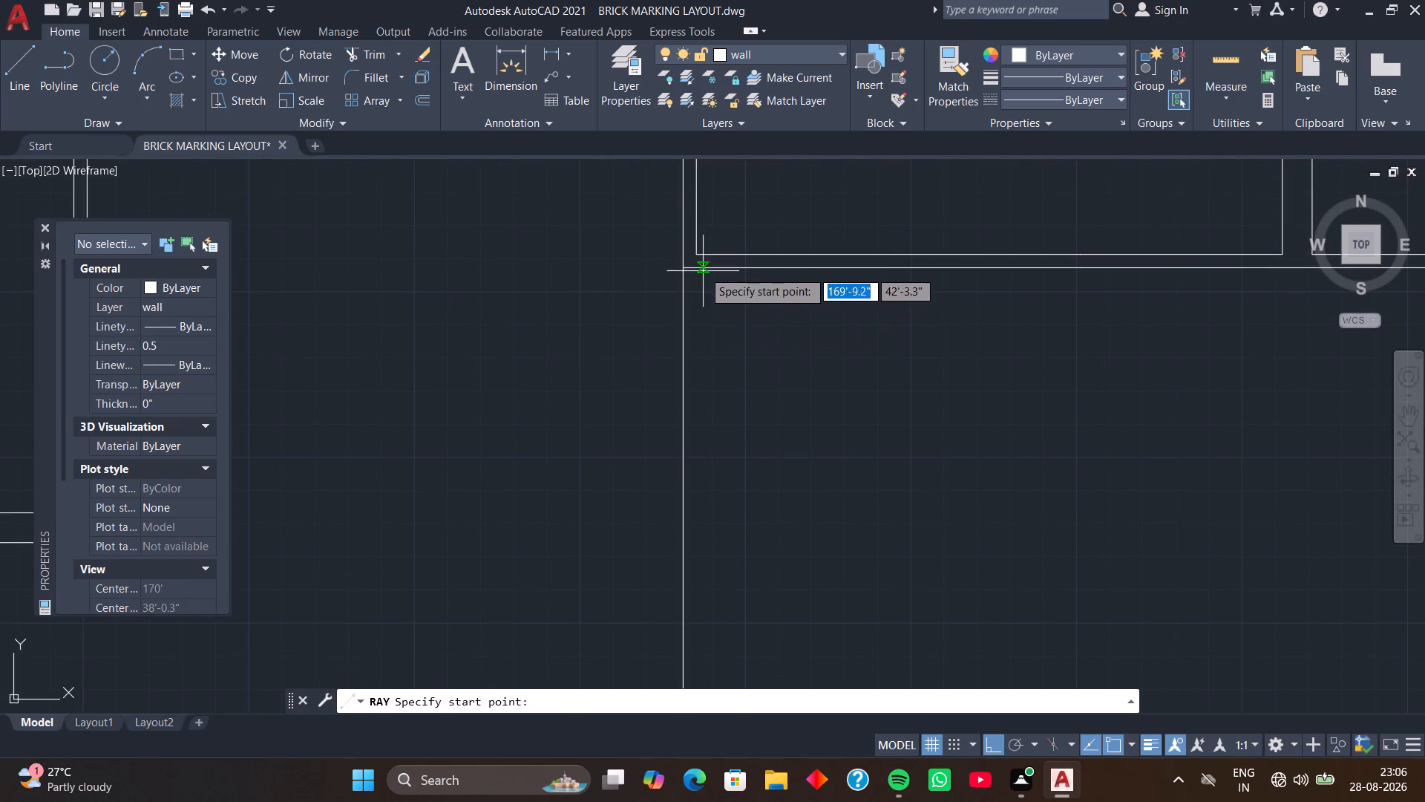
left_click(695, 255)
left_click(711, 369)
key("space")
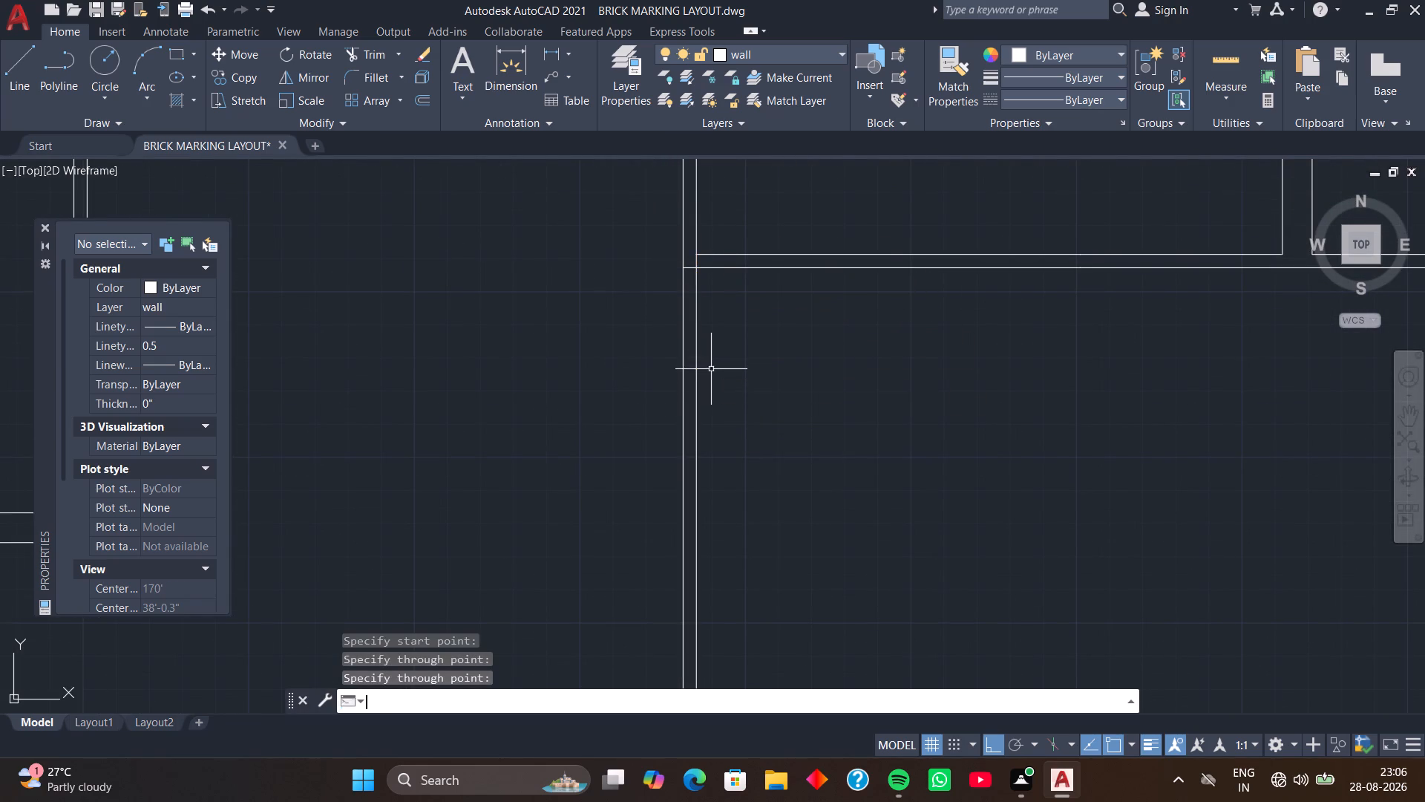
Offset the inner ray 10' to the east, and offset that new line 4 inches east to form a partition wall.
middle_click_drag(724, 362, 657, 291)
type("O")
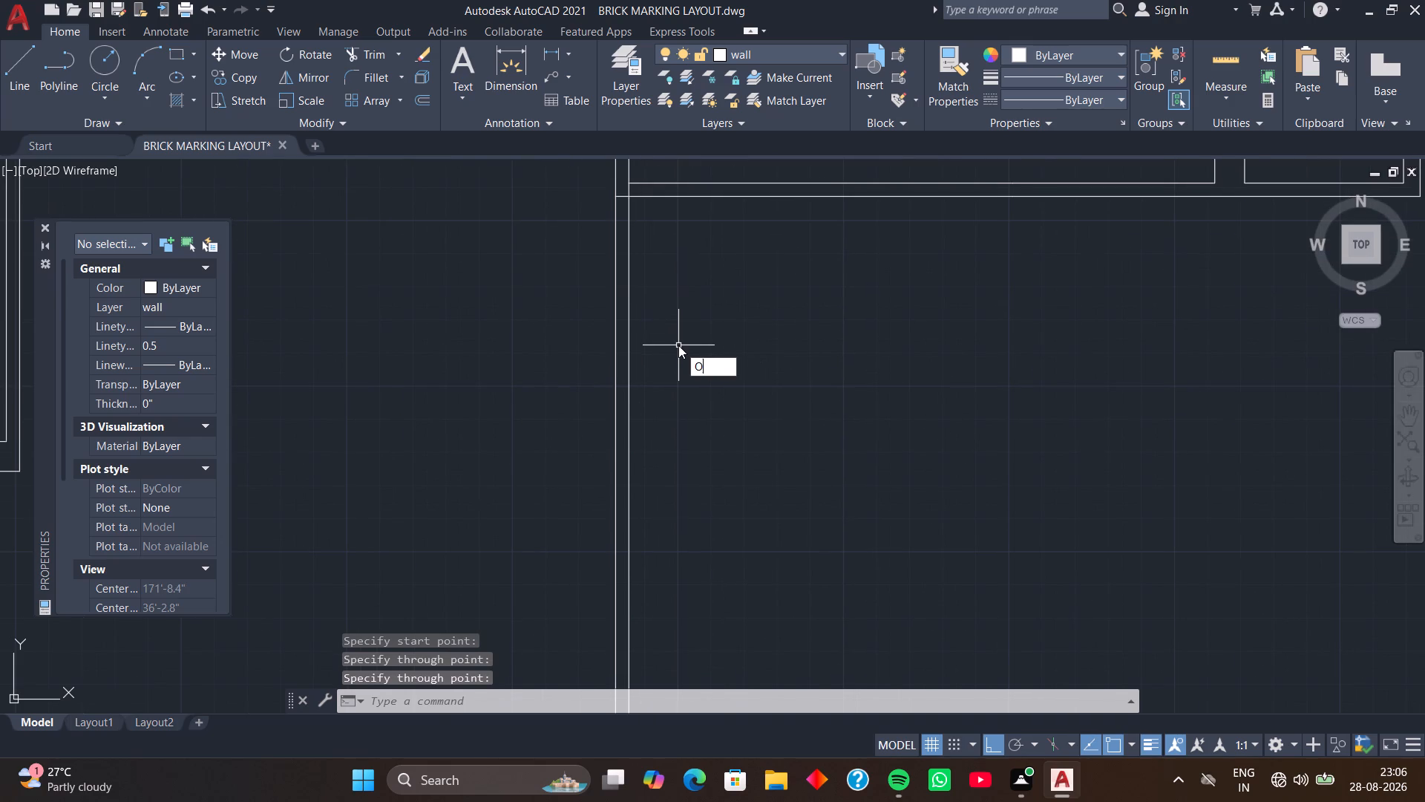
key("space")
key("space")
left_click(630, 330)
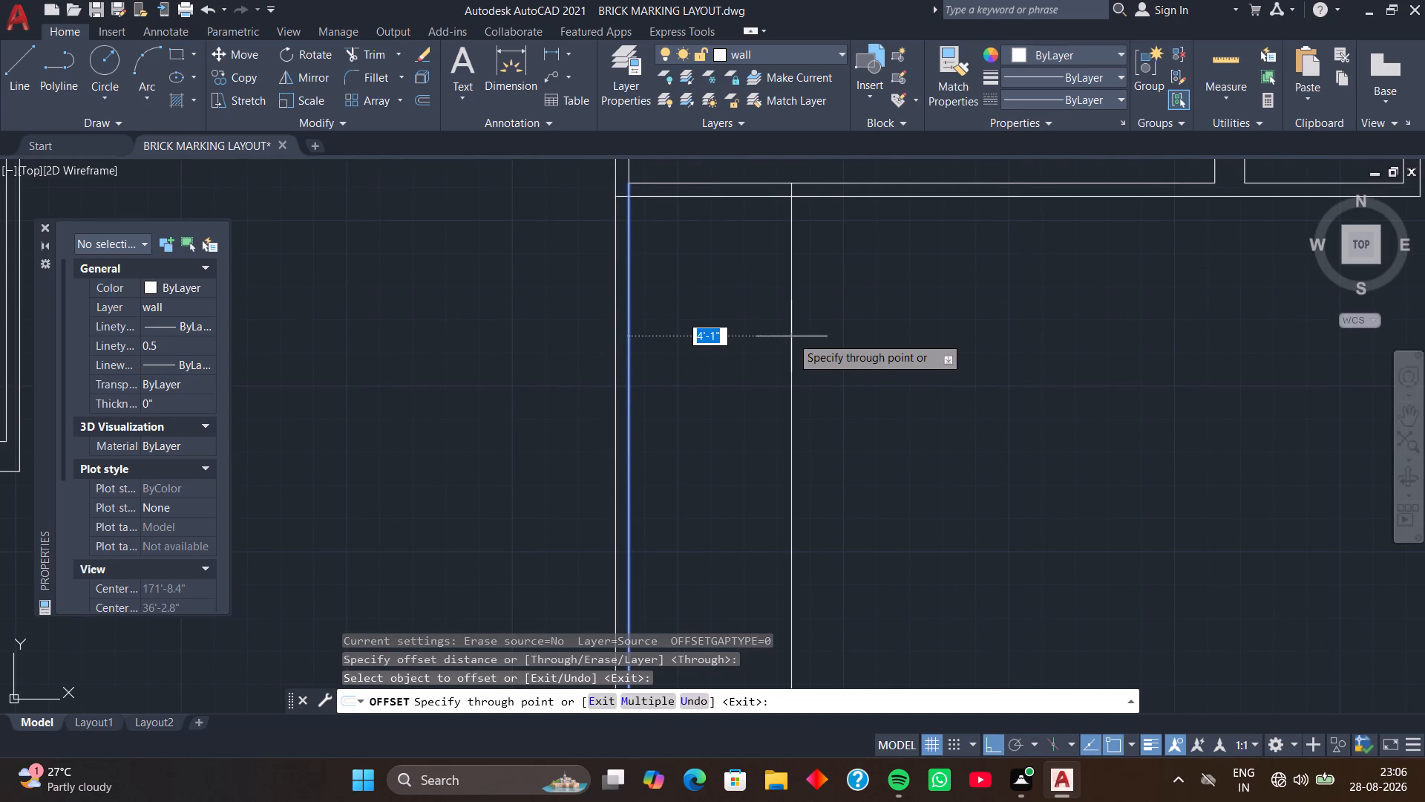
type("10'")
key("Return")
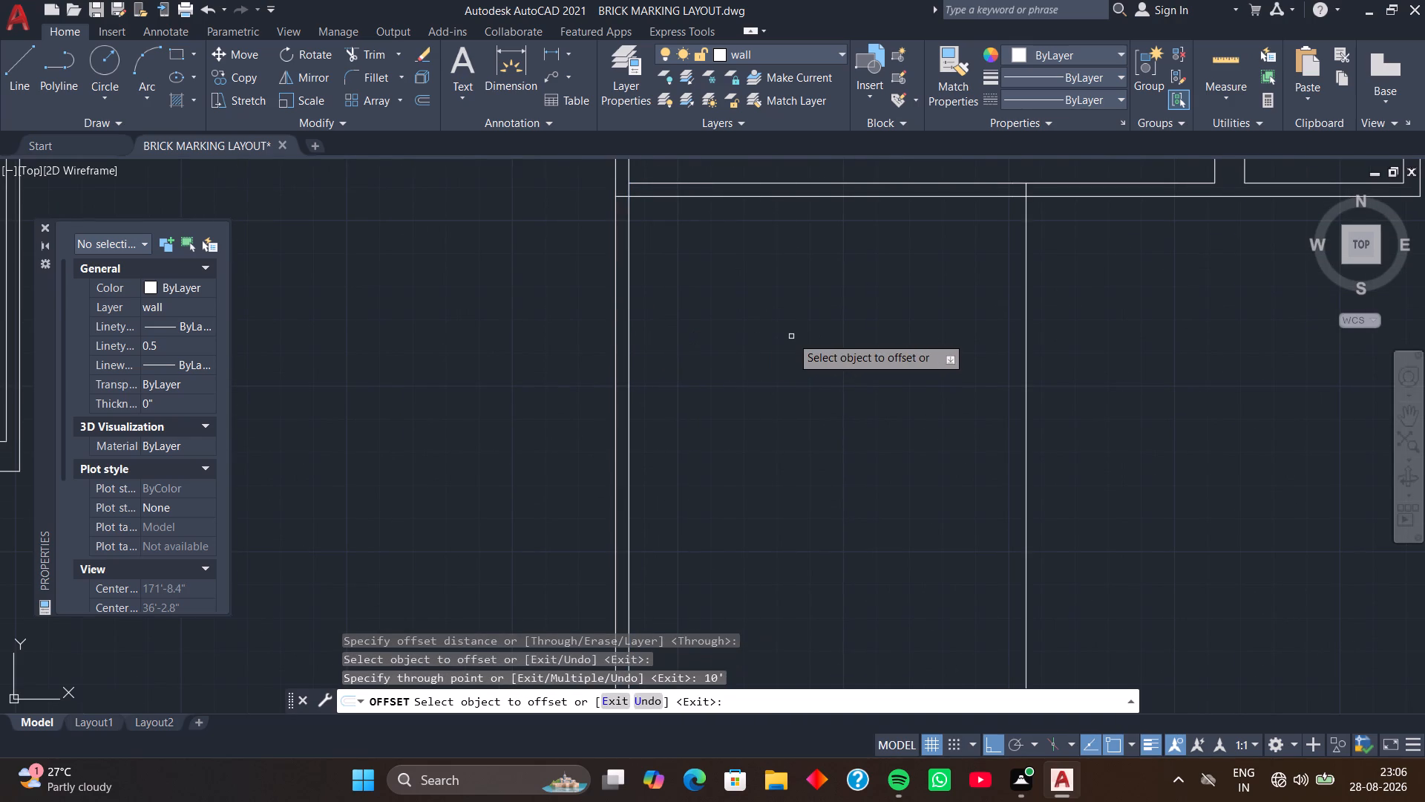
left_click(1024, 327)
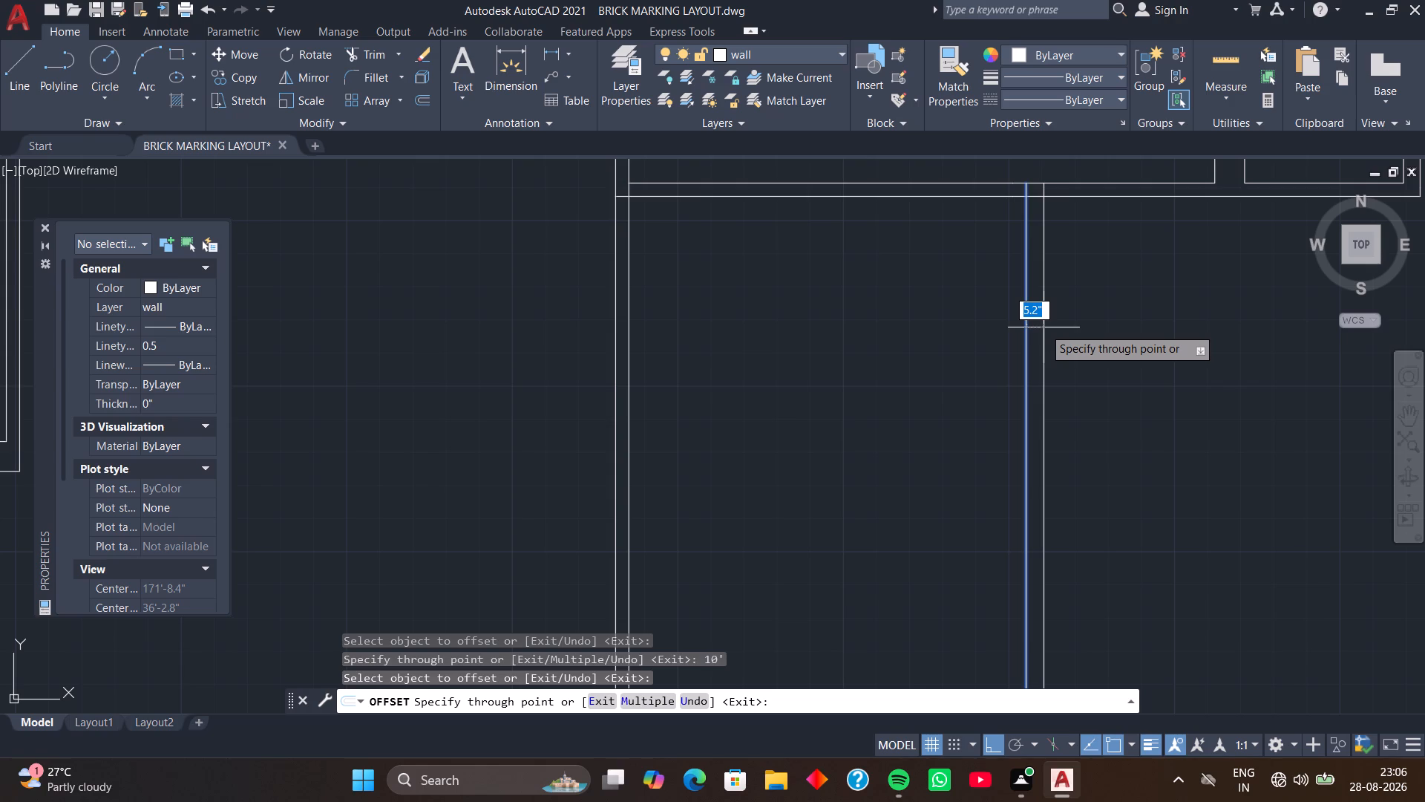
key("4")
key("Return")
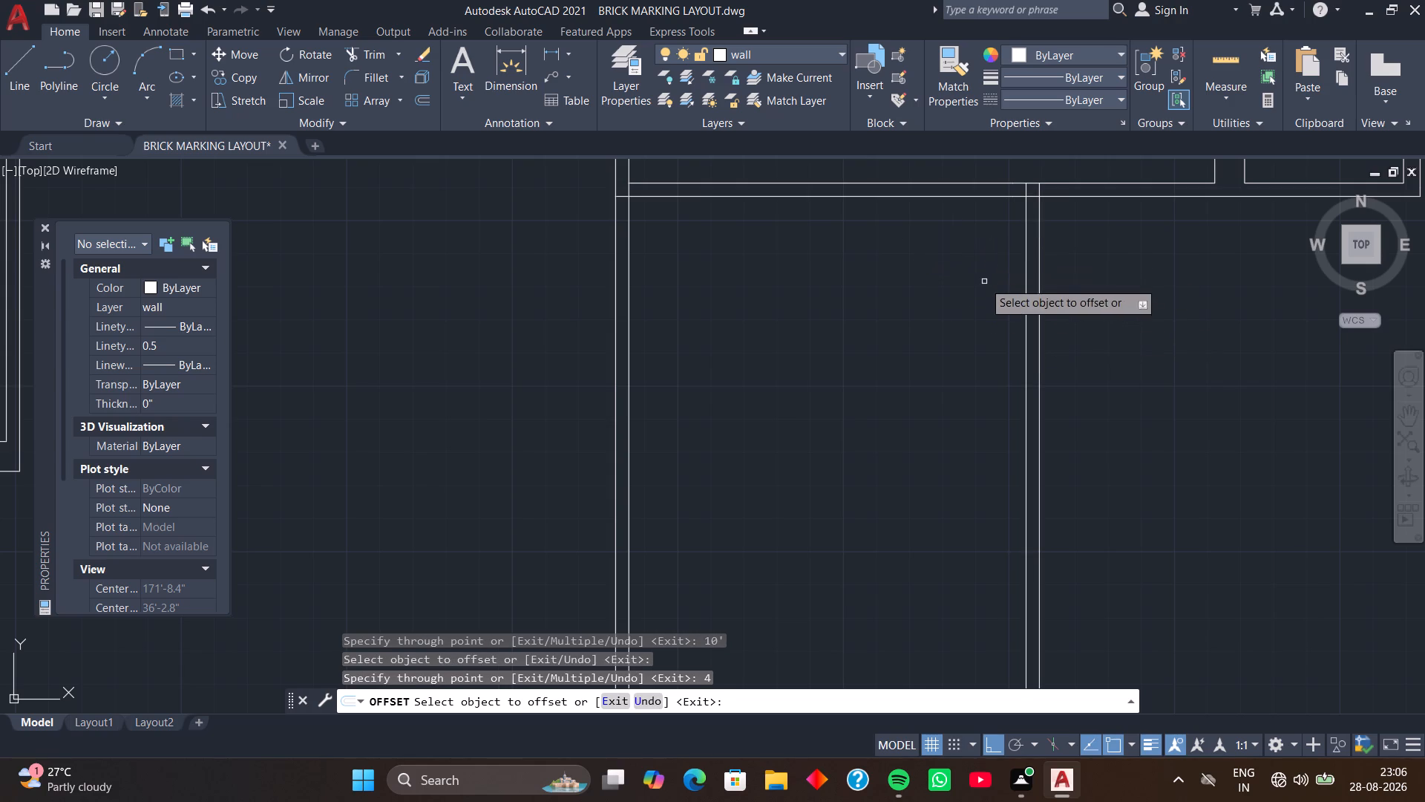
middle_click_drag(959, 261, 976, 388)
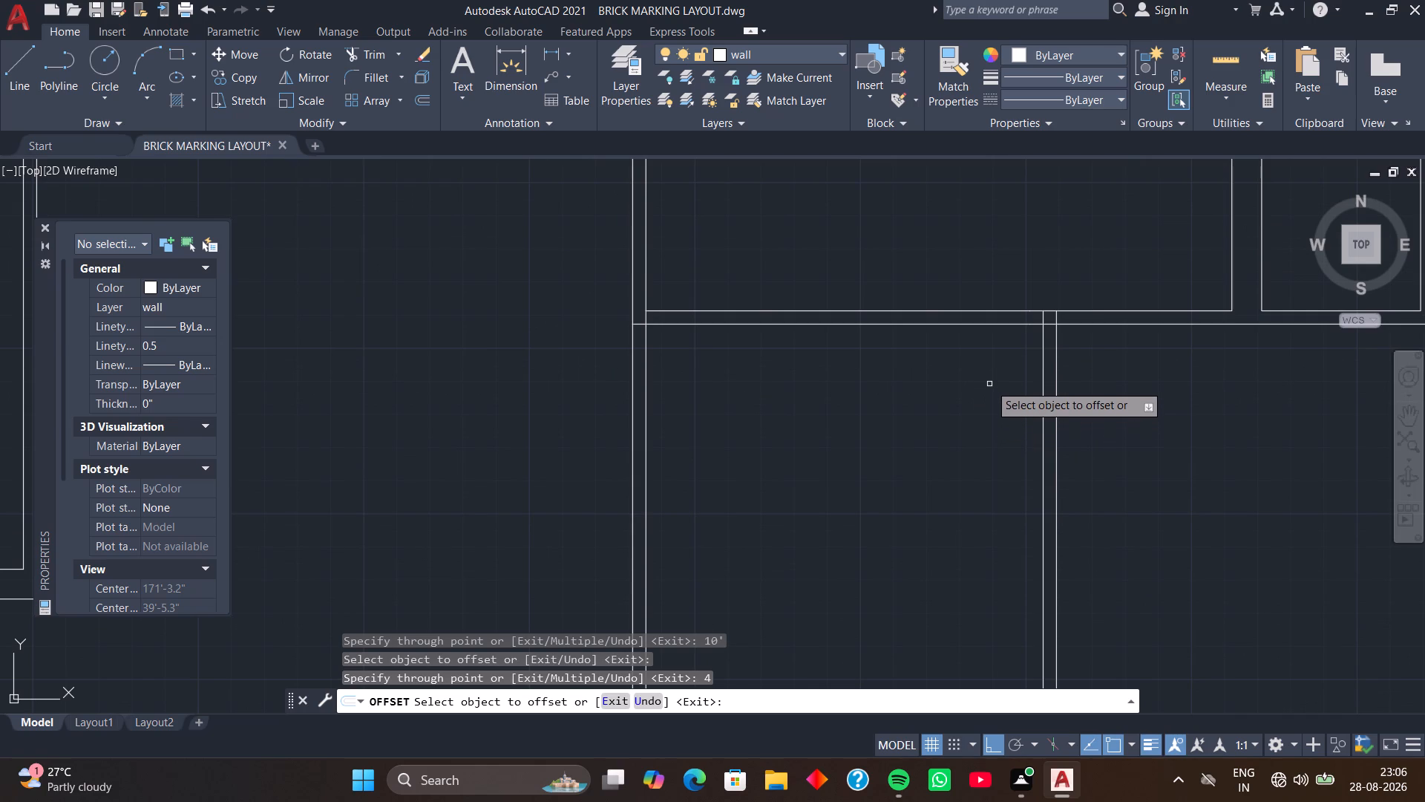
key("space")
Trim the overlapping pieces where the new west wall and the 4-inch partition meet the east block's south wall.
type("TR")
key("space")
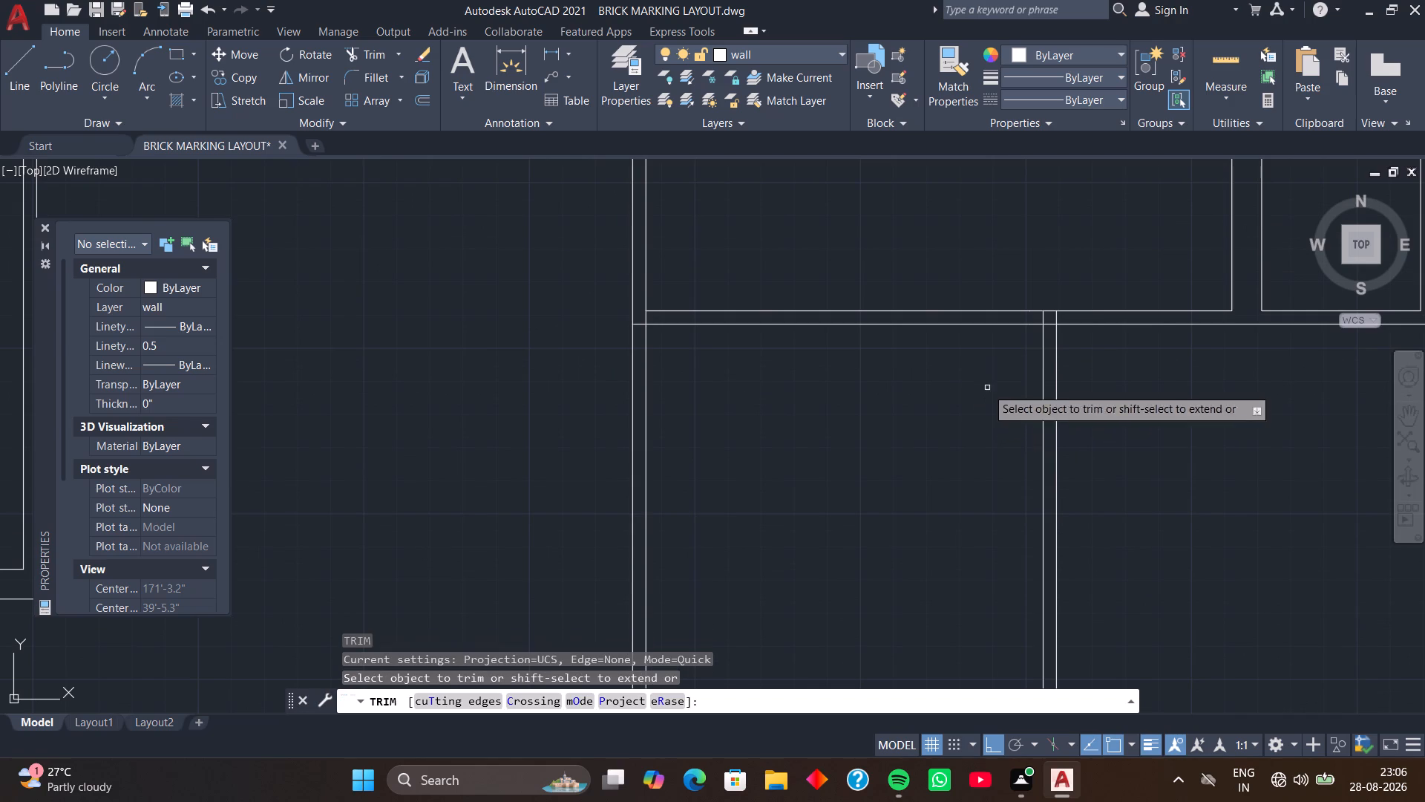
left_click(636, 325)
left_click(646, 319)
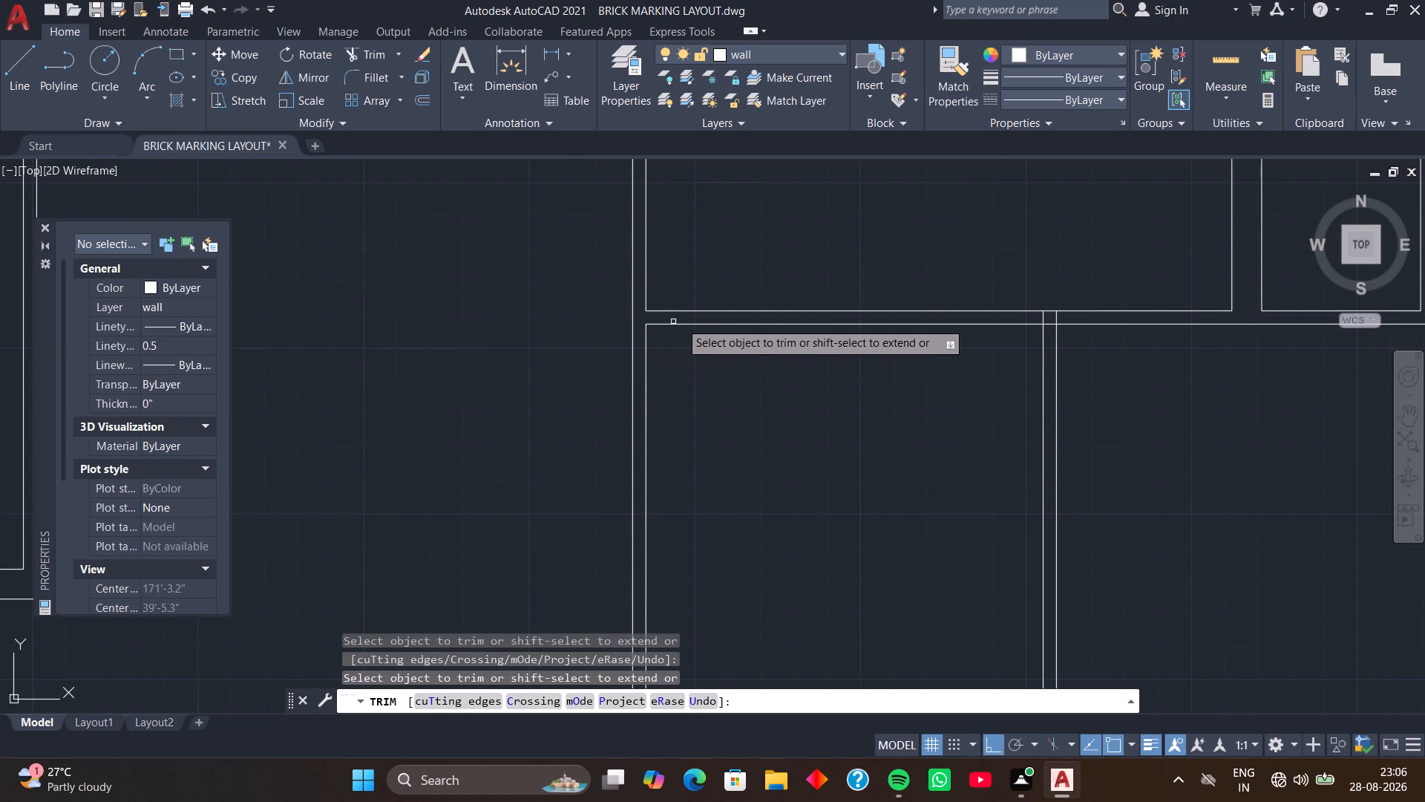
scroll(1050, 325, "up", 2)
left_click_drag(1011, 297, 1075, 303)
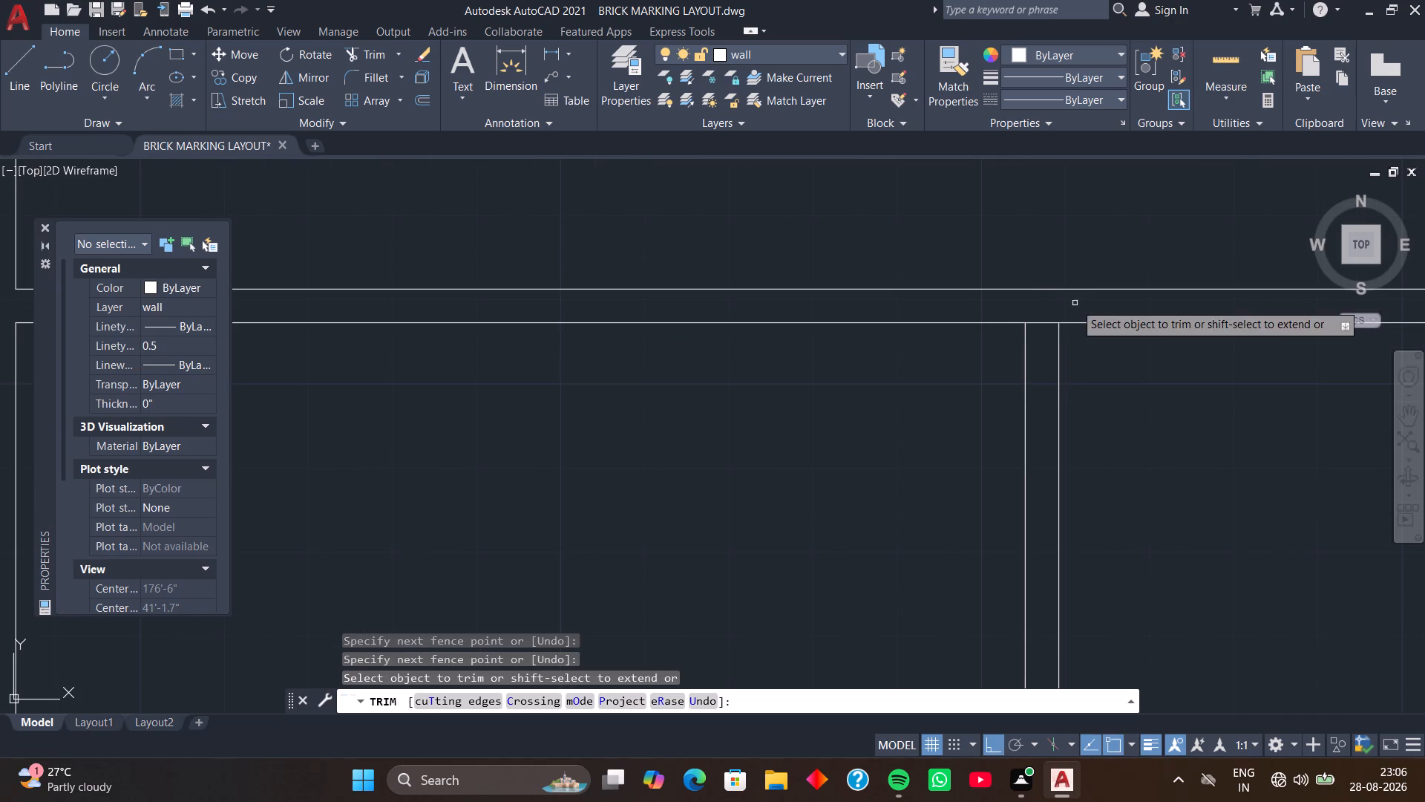
left_click(1045, 325)
key("space")
Offset the new room's north line 7'4.5" to the south and extend the copy east to the partition.
type("O")
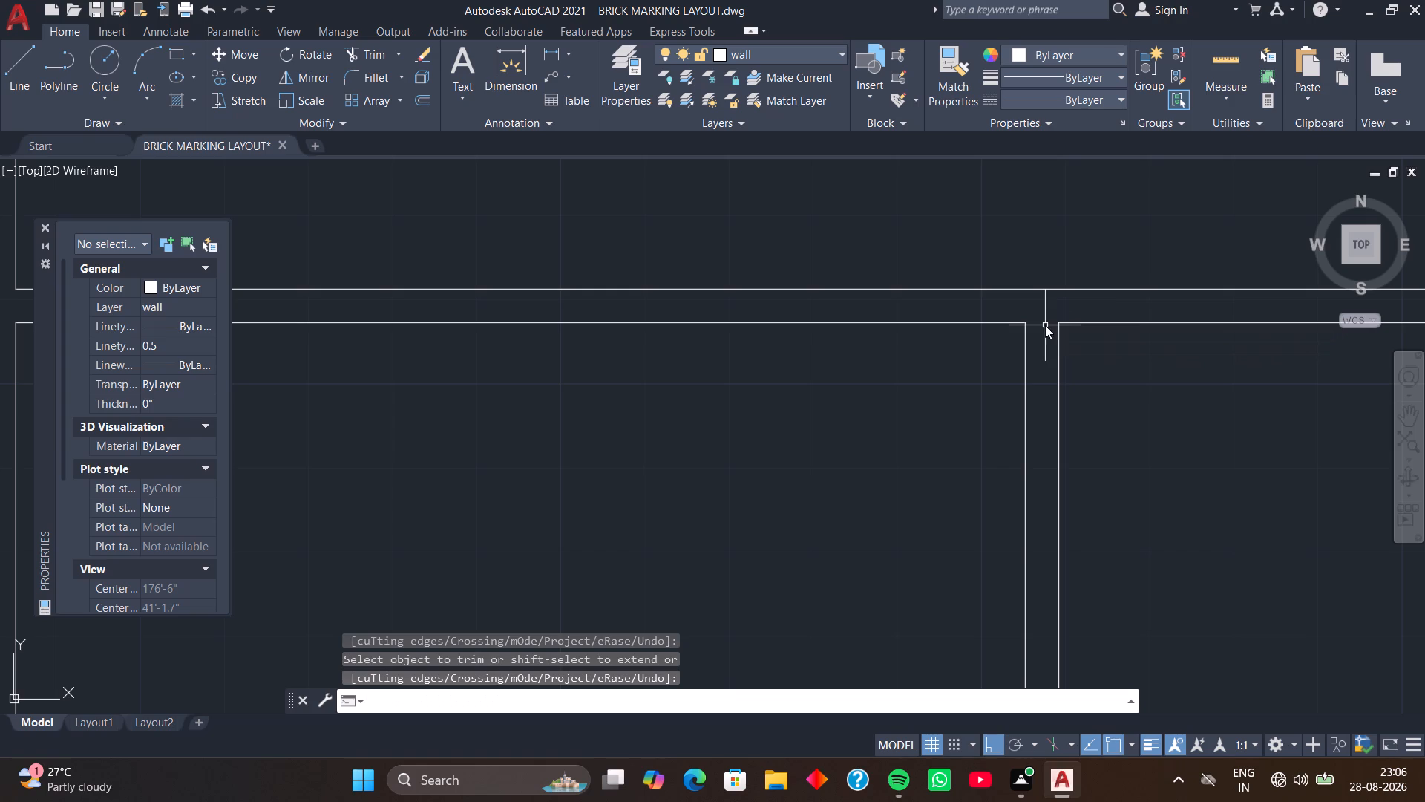
key("space")
key("space")
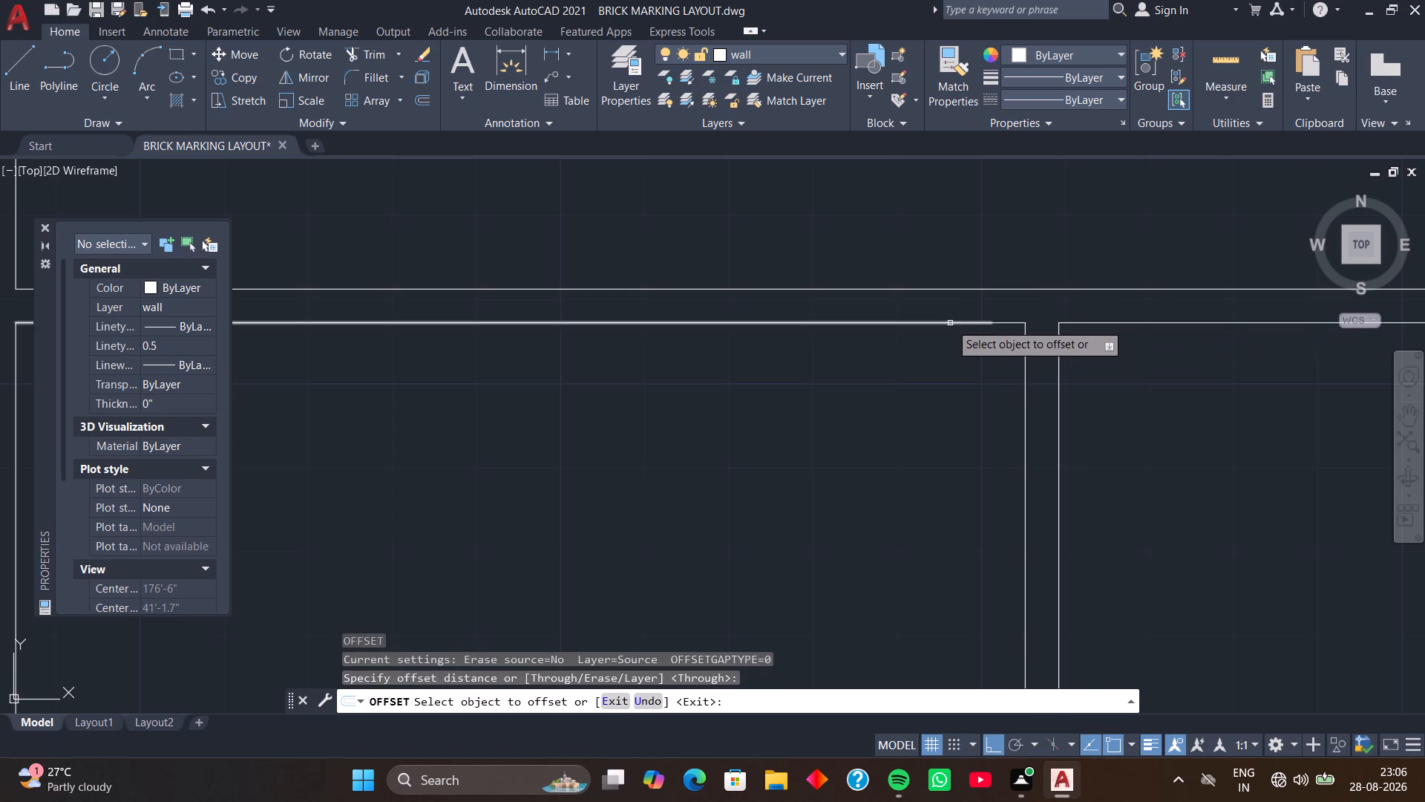
left_click(950, 323)
scroll(968, 392, "down", 2)
middle_click_drag(969, 405, 957, 340)
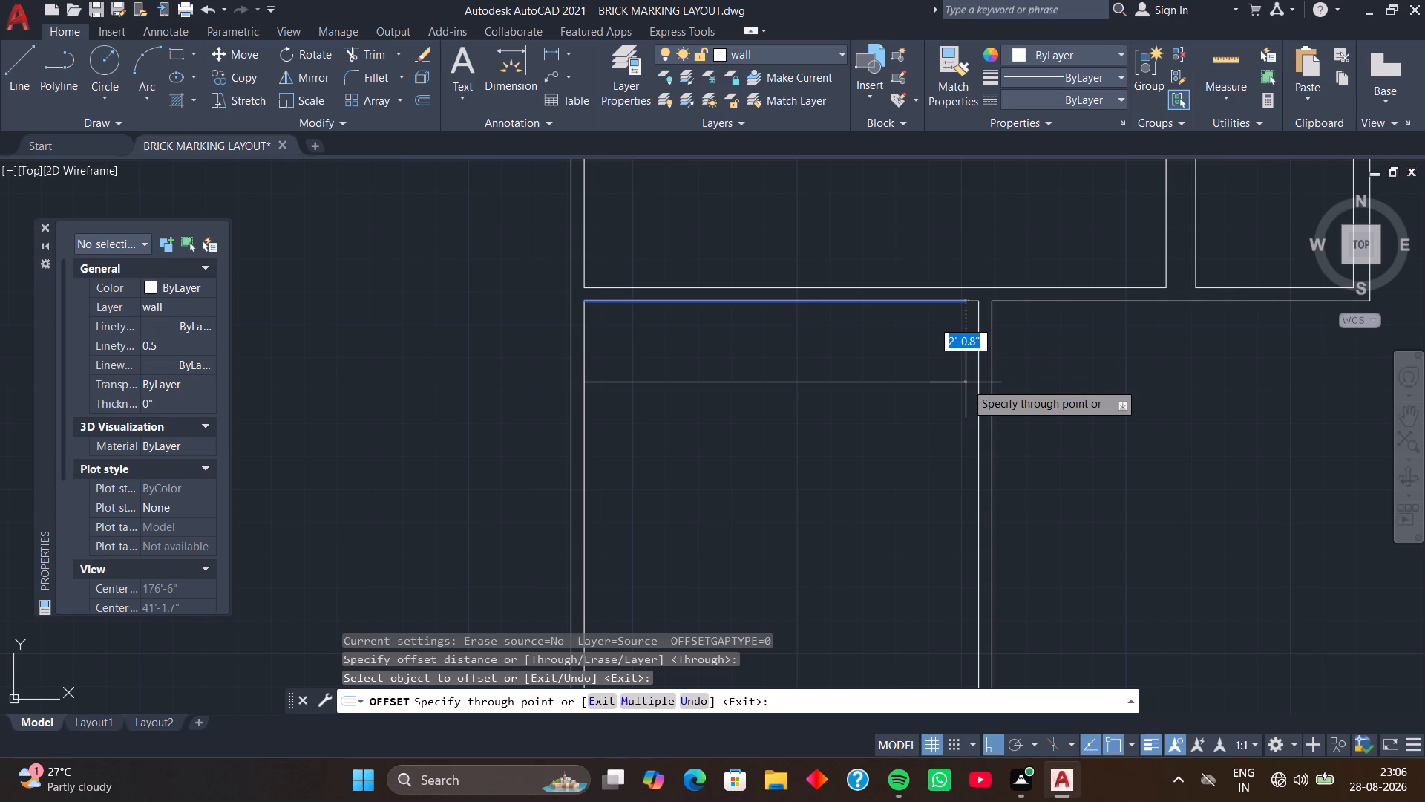
type("7'")
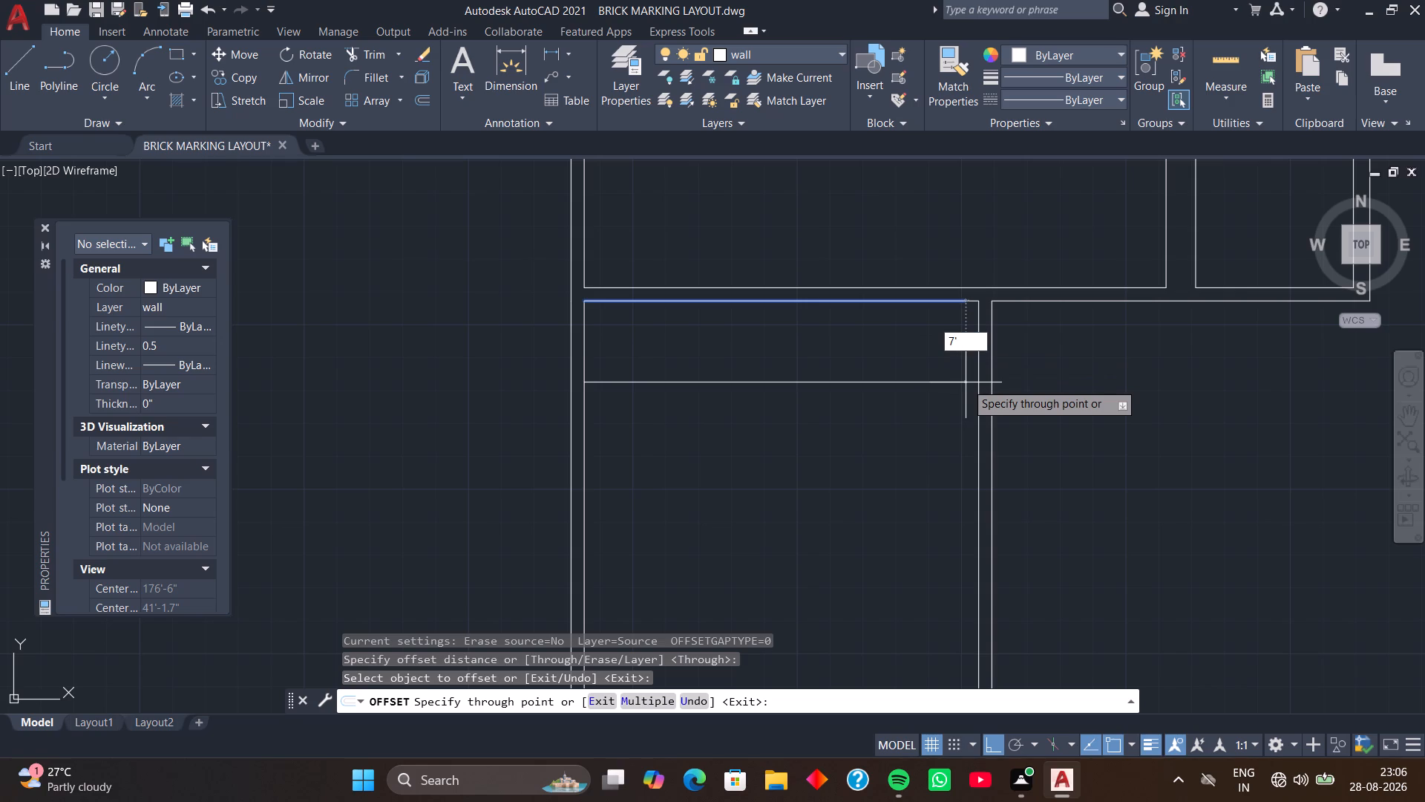
type("4.5")
key("Return")
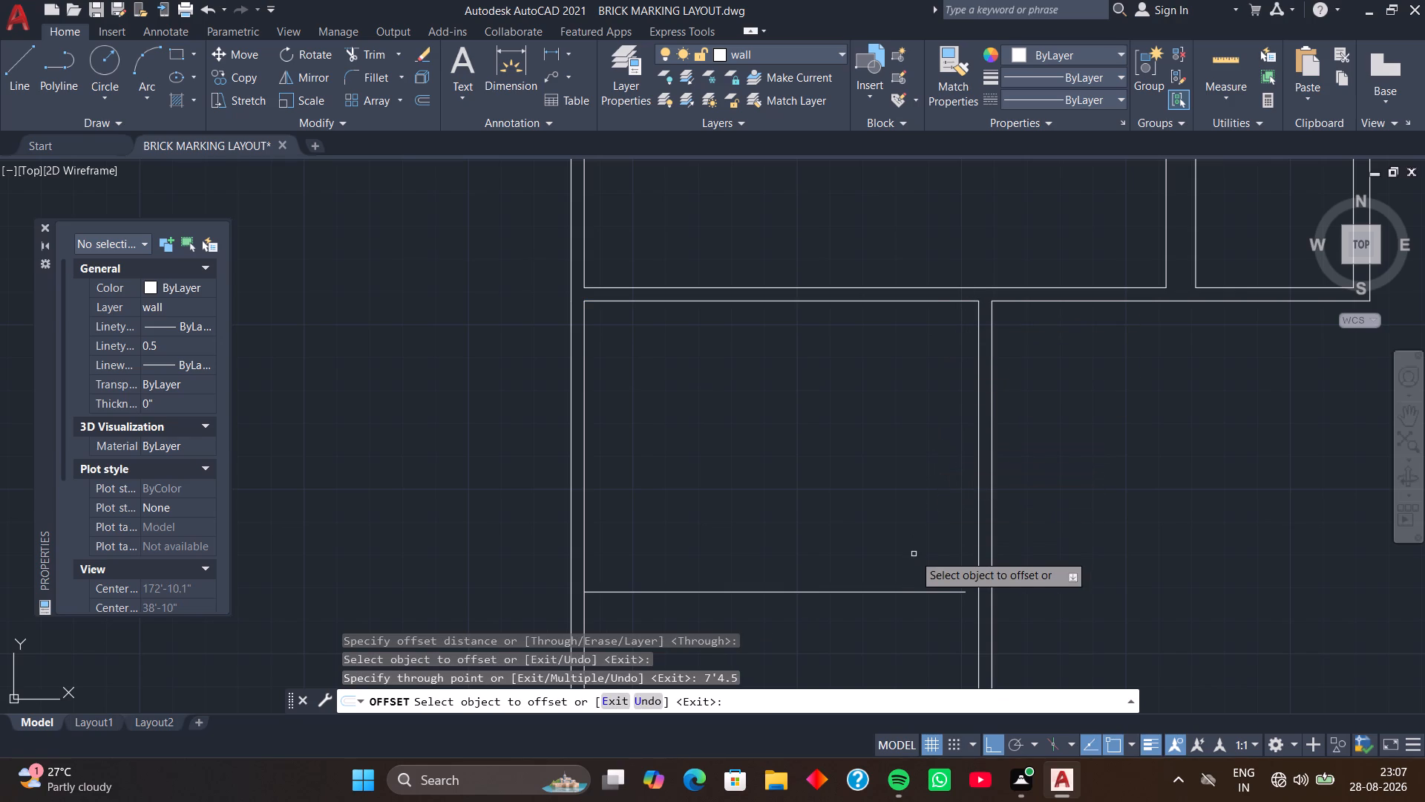
key("space")
key("e")
type("X")
key("space")
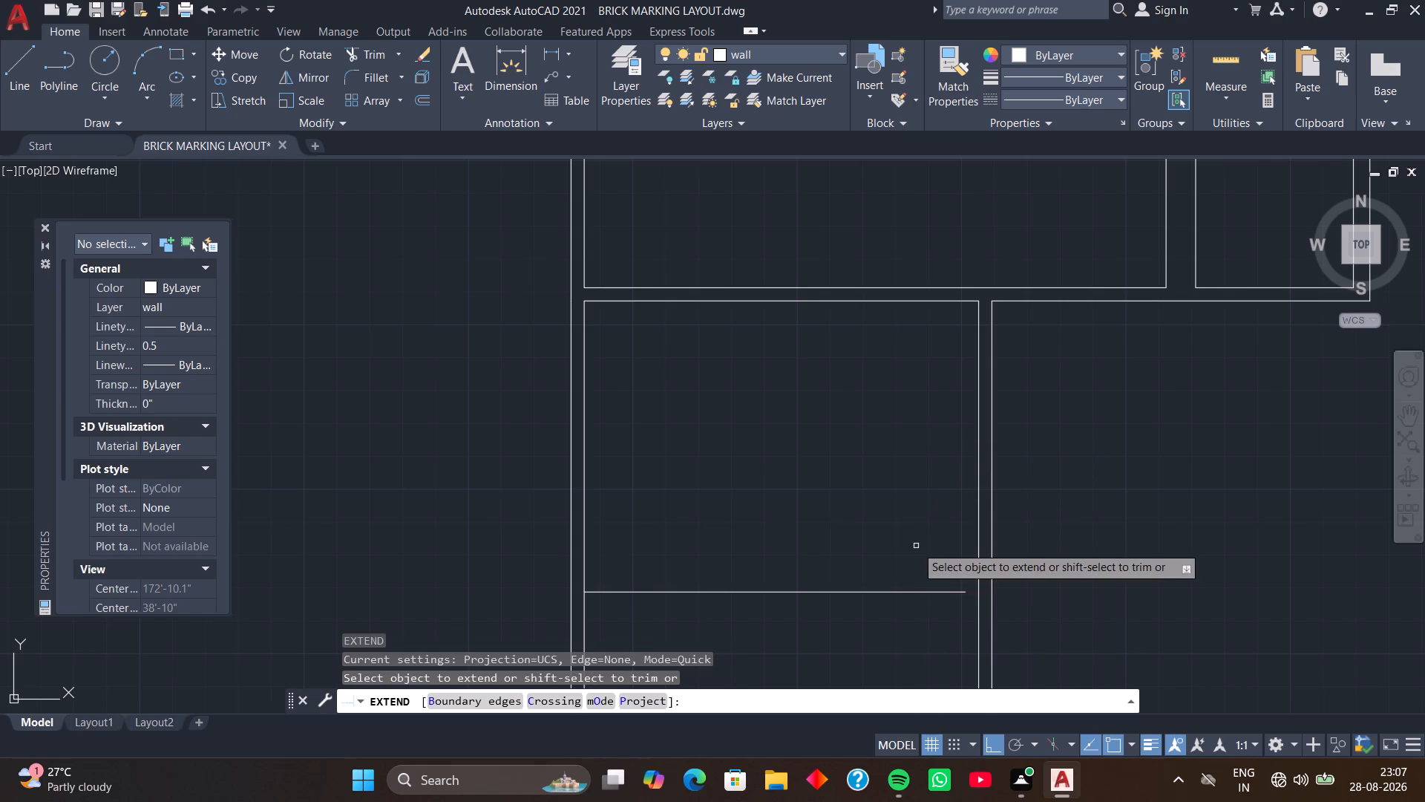
left_click(926, 593)
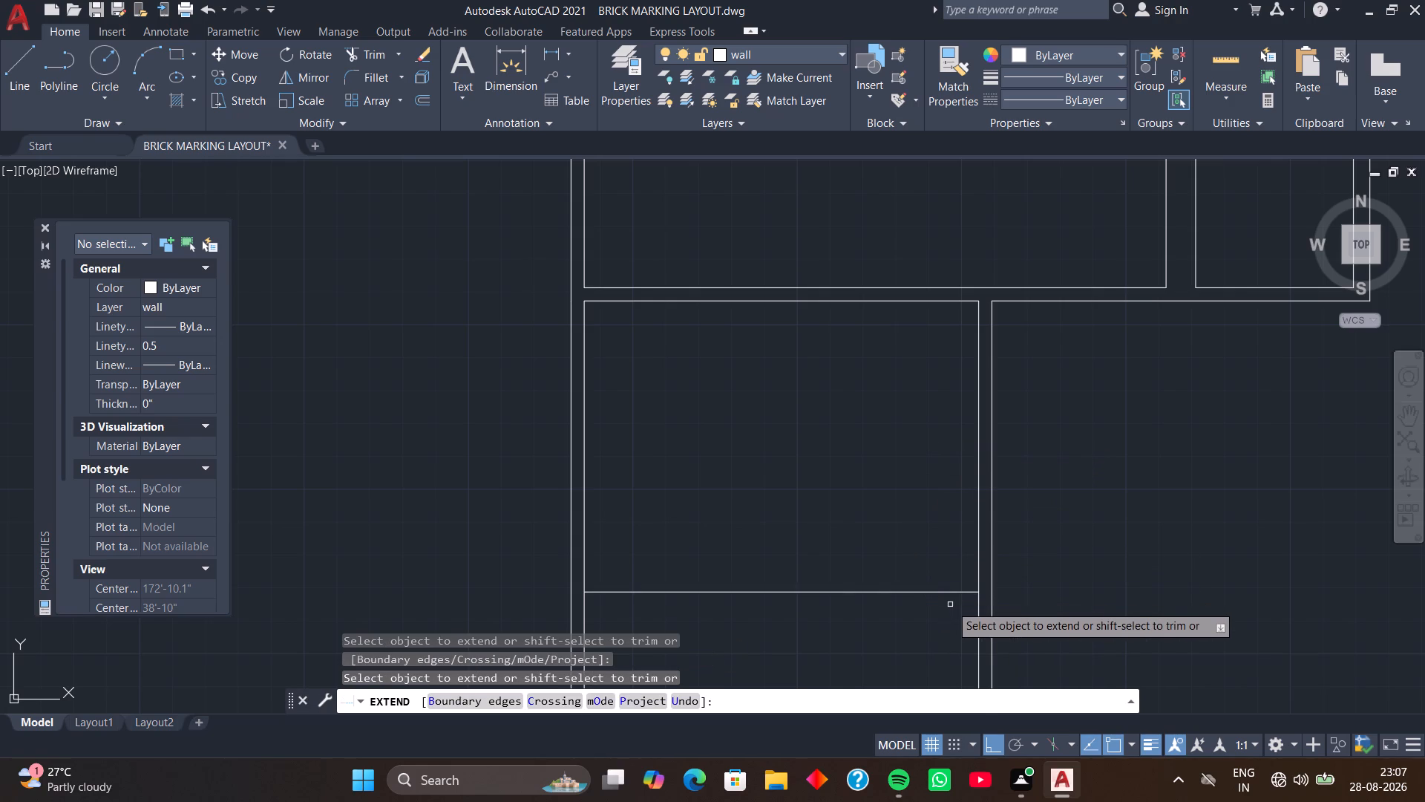
key("space")
Offset the room's south line 9 inches south and extend both ends to the outer lines of the side walls.
type("O")
key("space")
key("space")
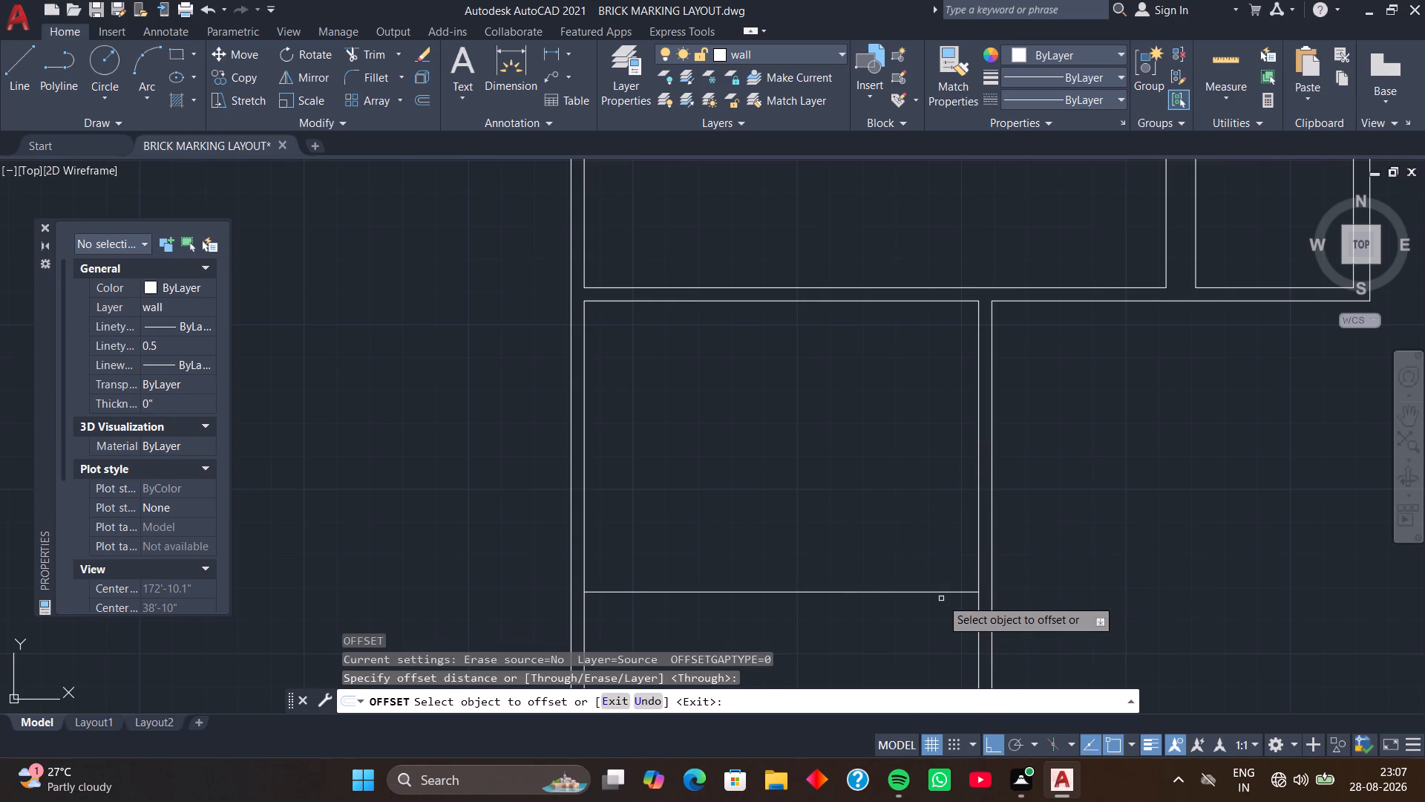
left_click(937, 592)
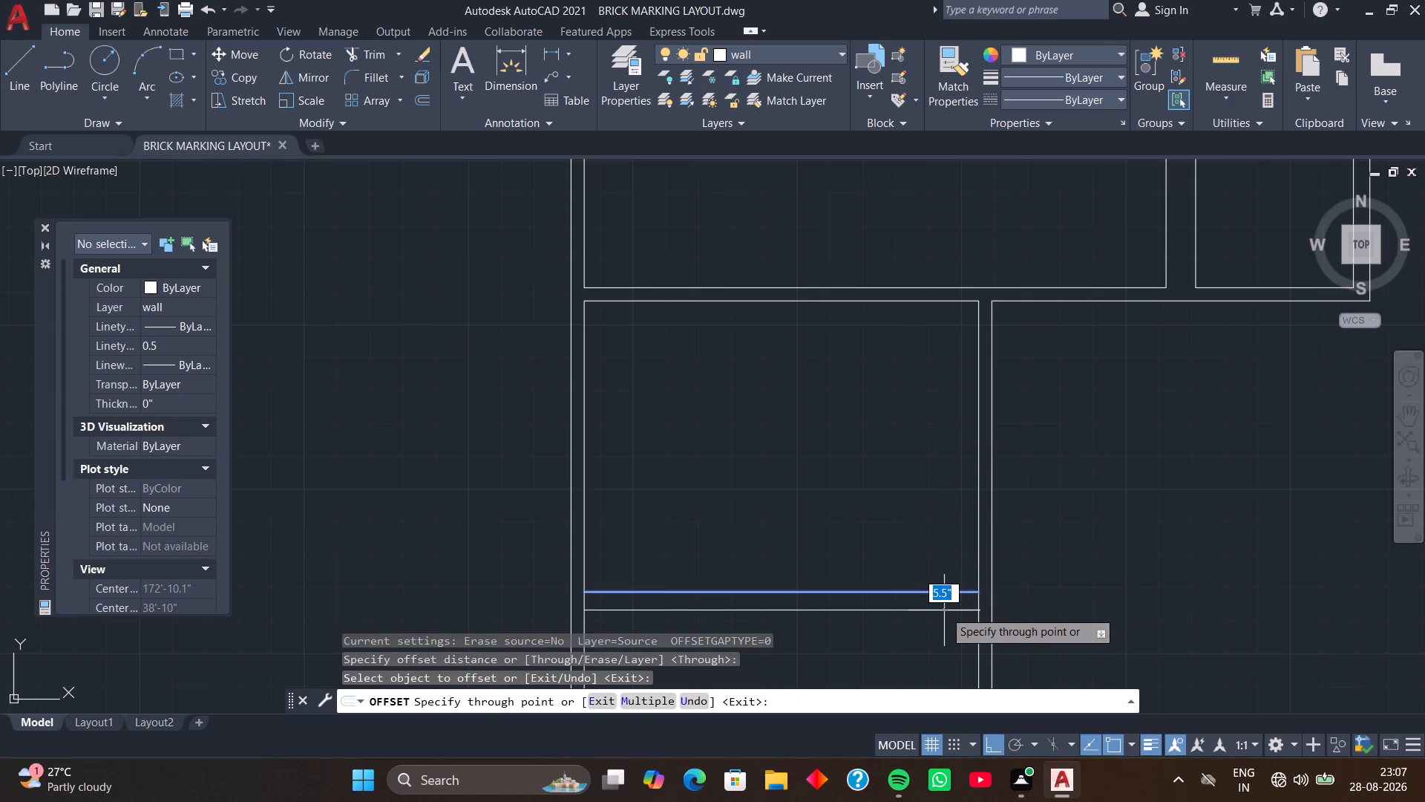
key("9")
key("Return")
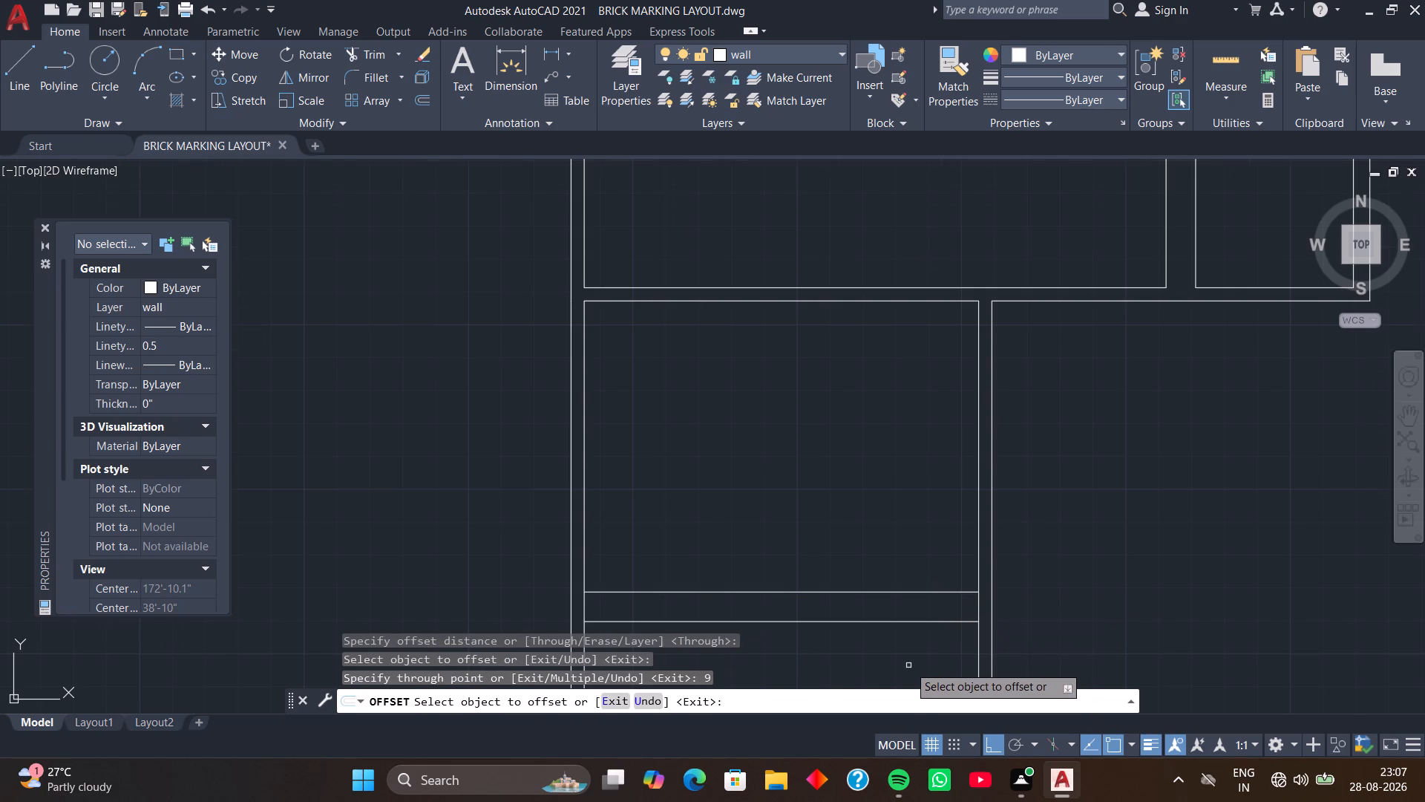
scroll(908, 665, "down", 1)
middle_click_drag(900, 662, 919, 492)
middle_click_drag(842, 498, 885, 486)
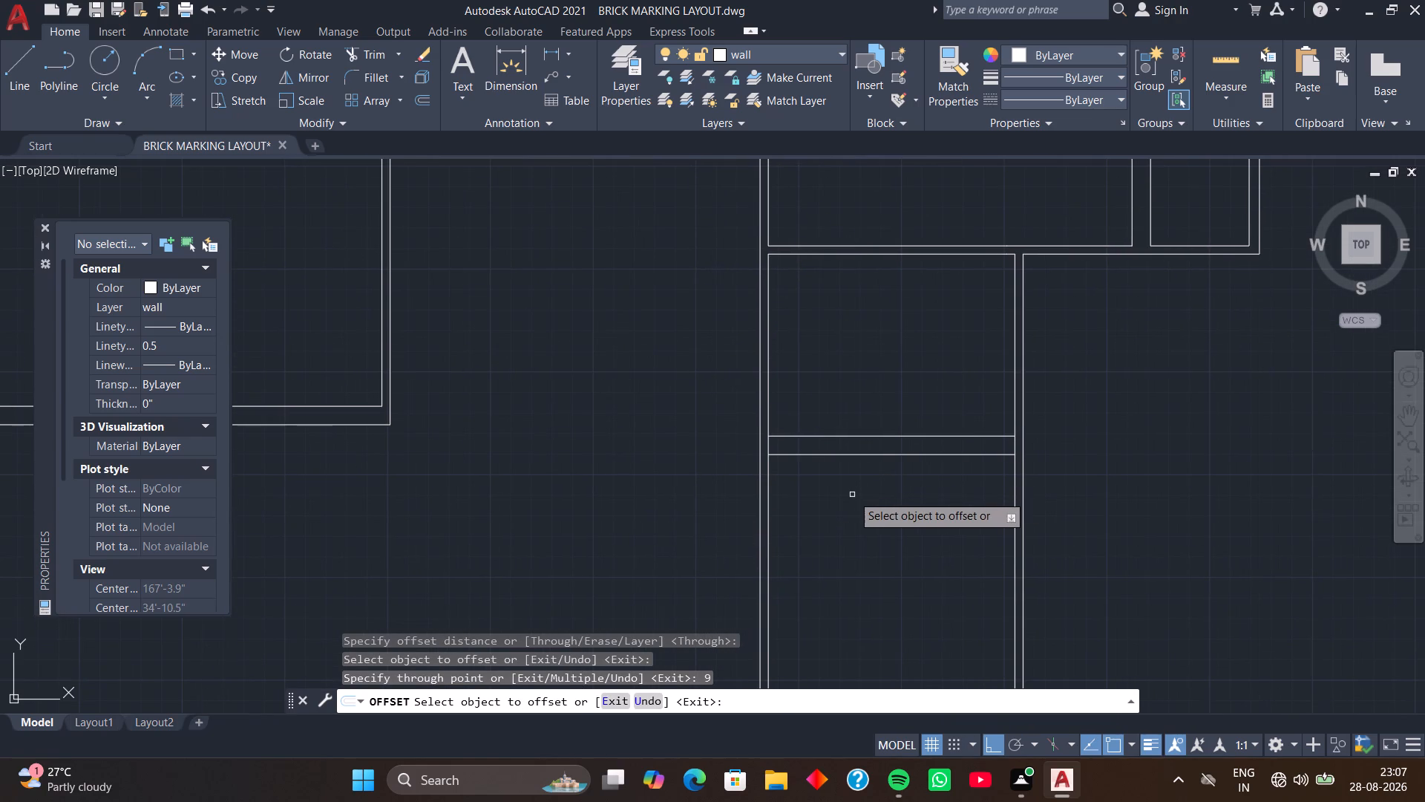
key("space")
type("EX")
key("space")
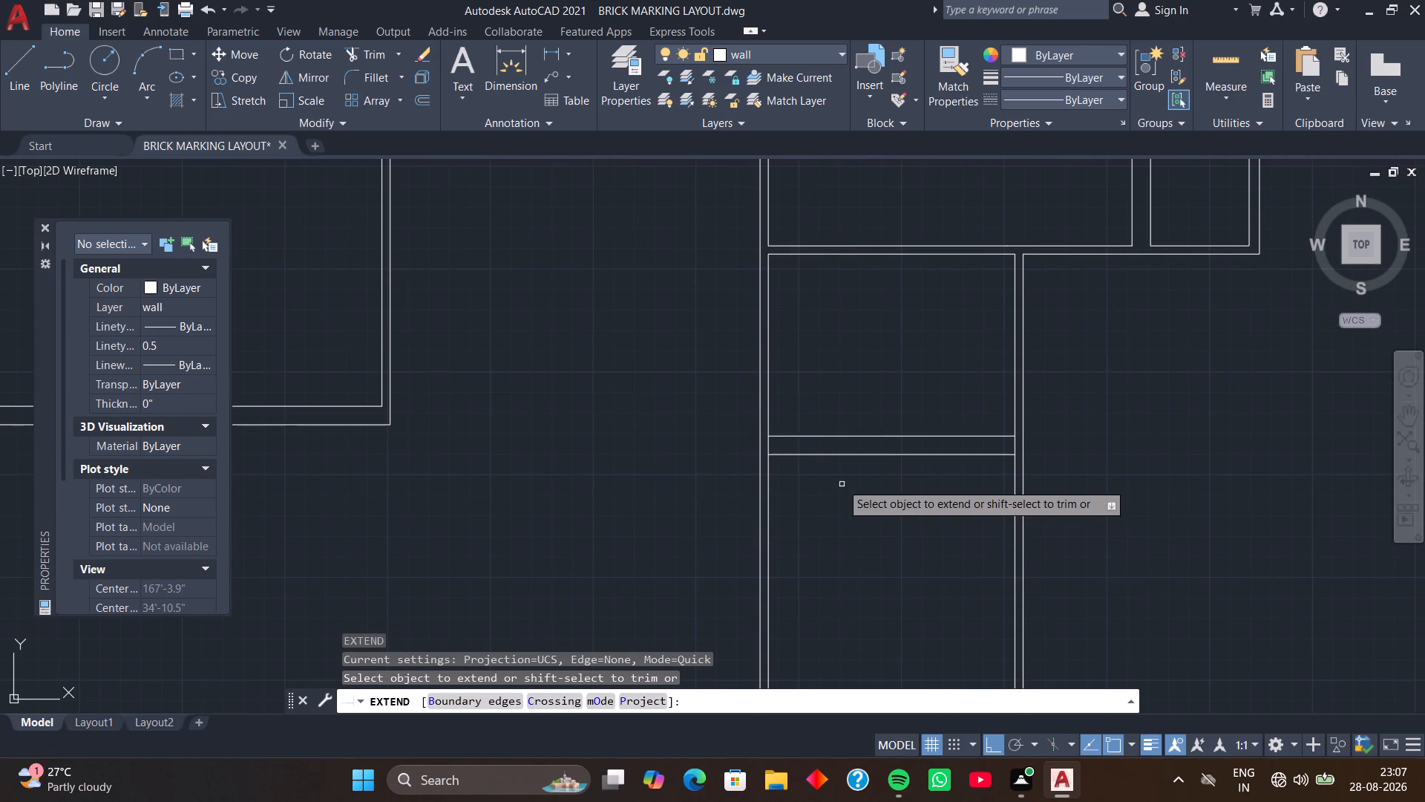
left_click(822, 456)
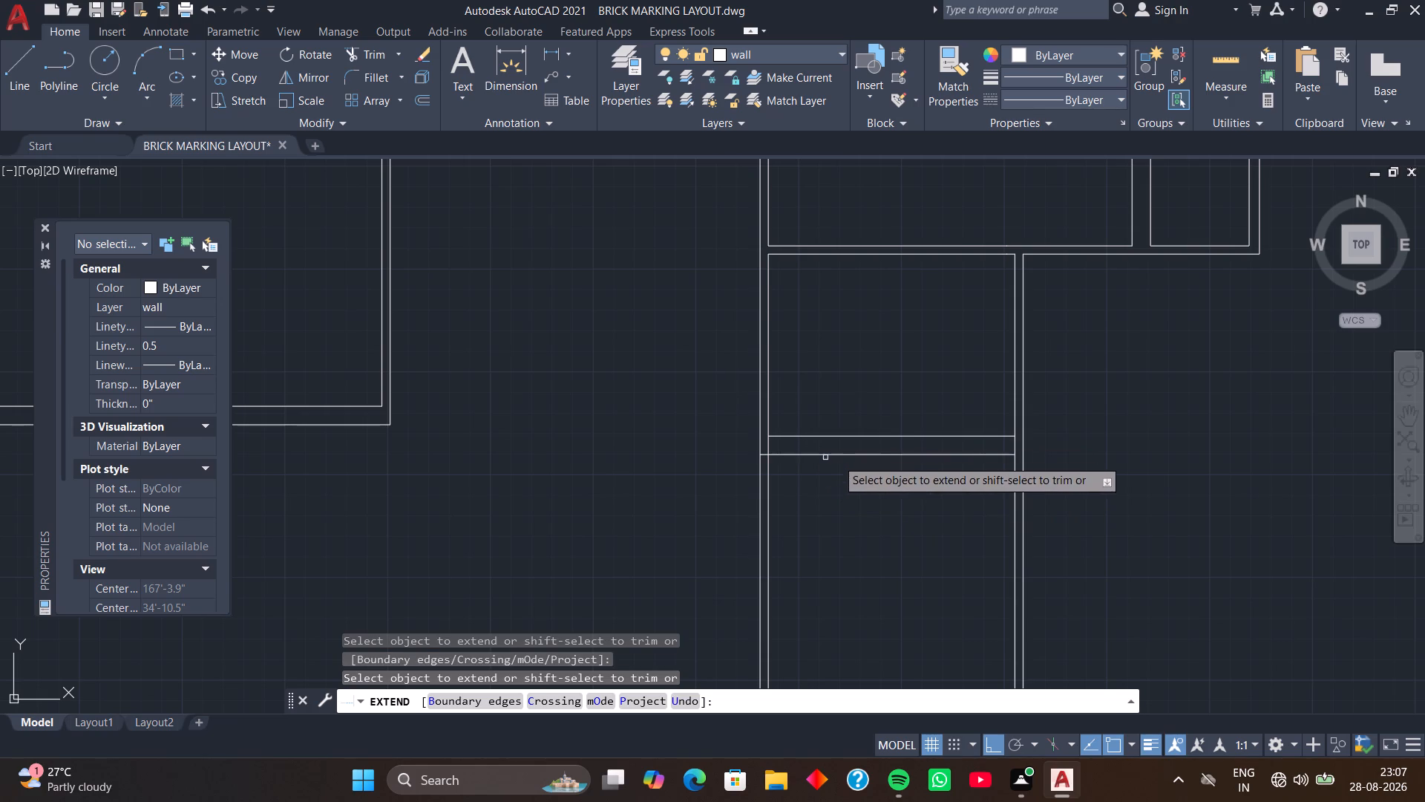
left_click(995, 453)
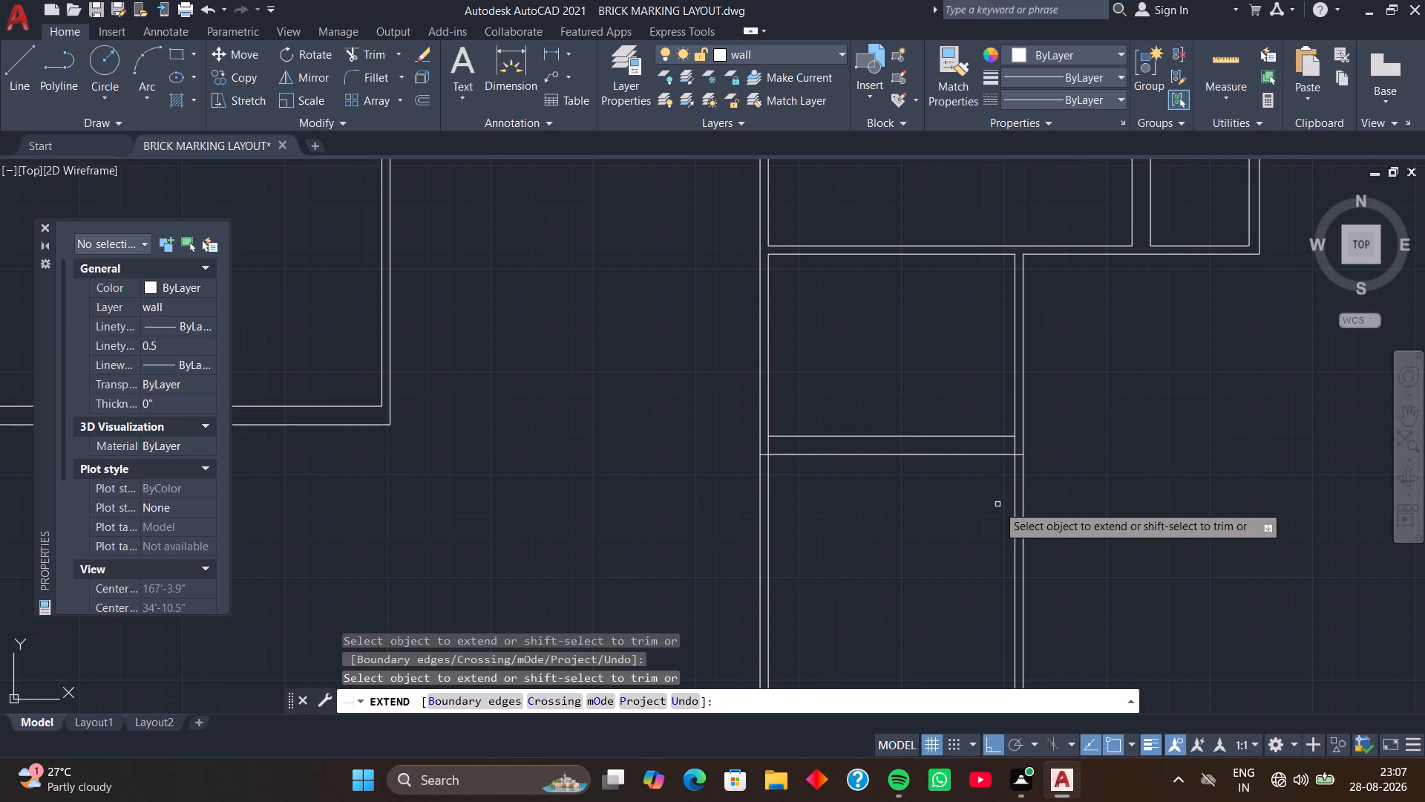
Extend the west block's outer and inner south wall lines east to the new room's west wall.
scroll(997, 505, "down", 1)
middle_click_drag(958, 524, 987, 511)
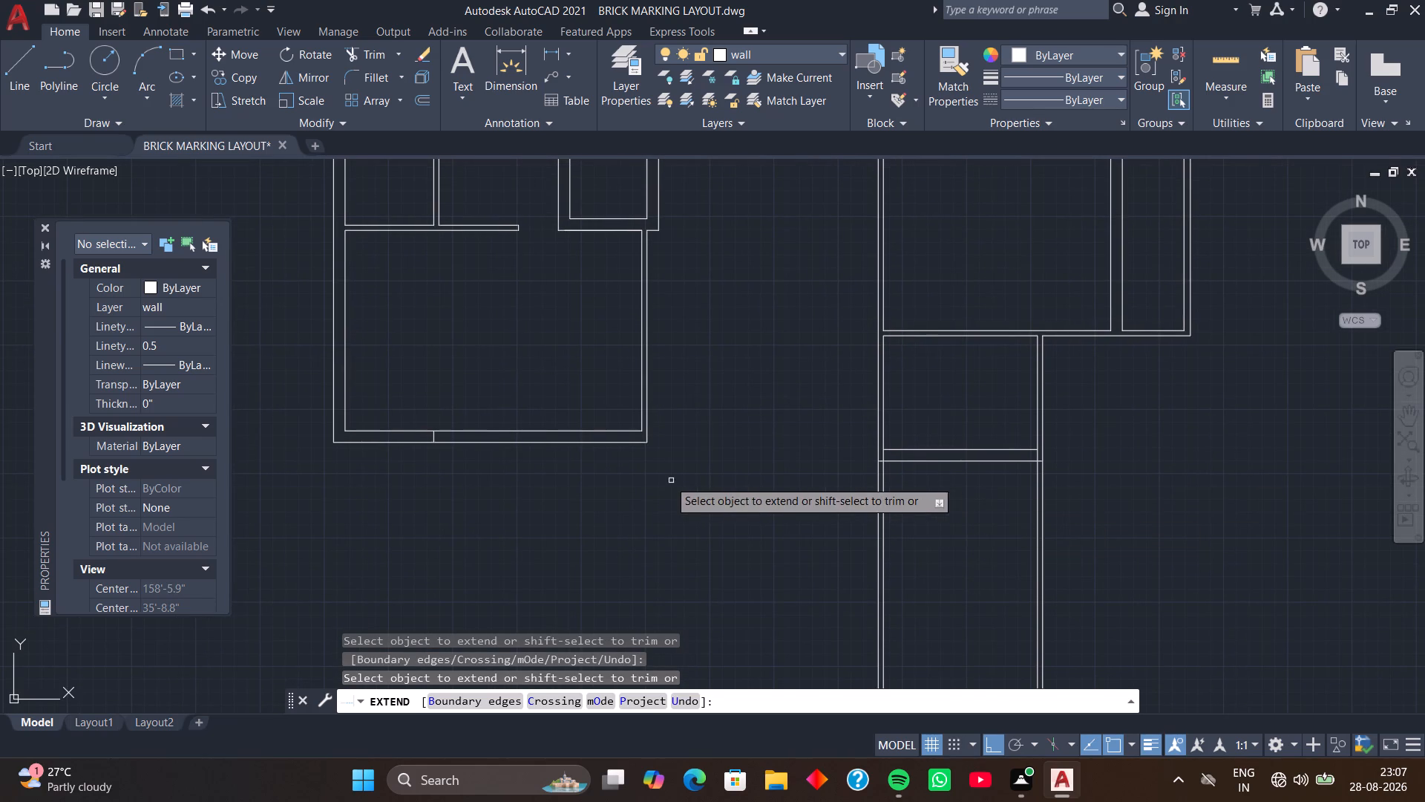
left_click(629, 441)
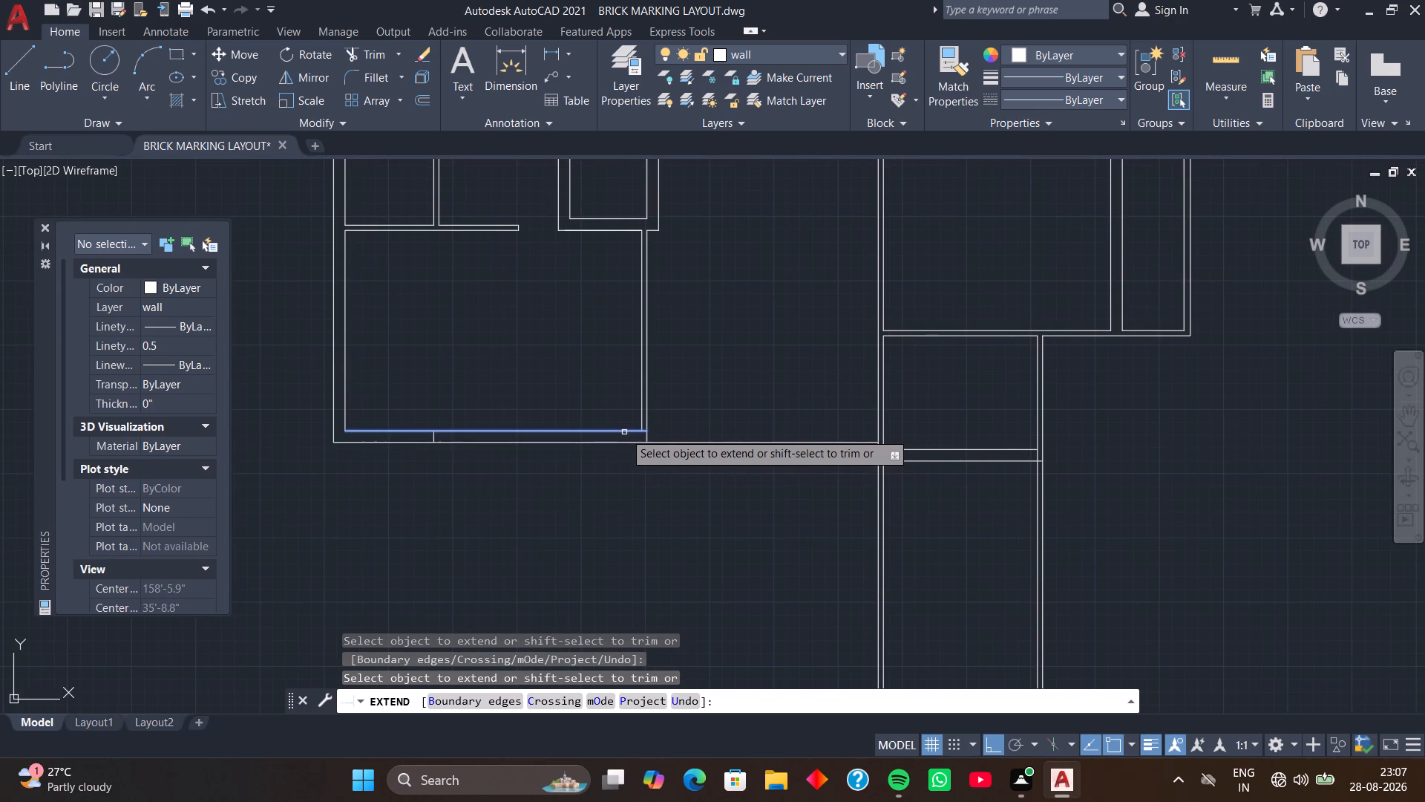
left_click(624, 431)
left_click(624, 431)
scroll(706, 471, "up", 1)
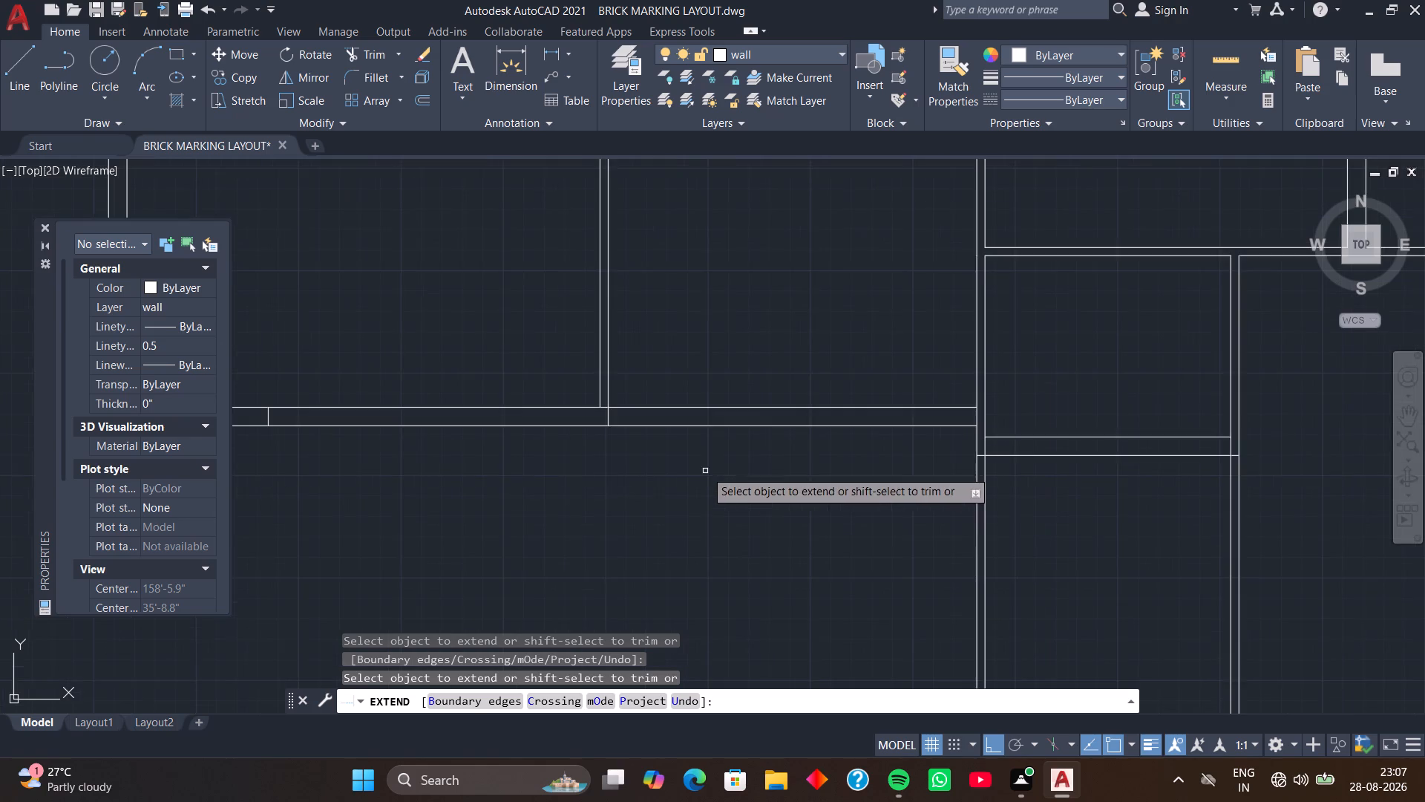
scroll(664, 466, "up", 2)
middle_click_drag(649, 452, 801, 529)
key("space")
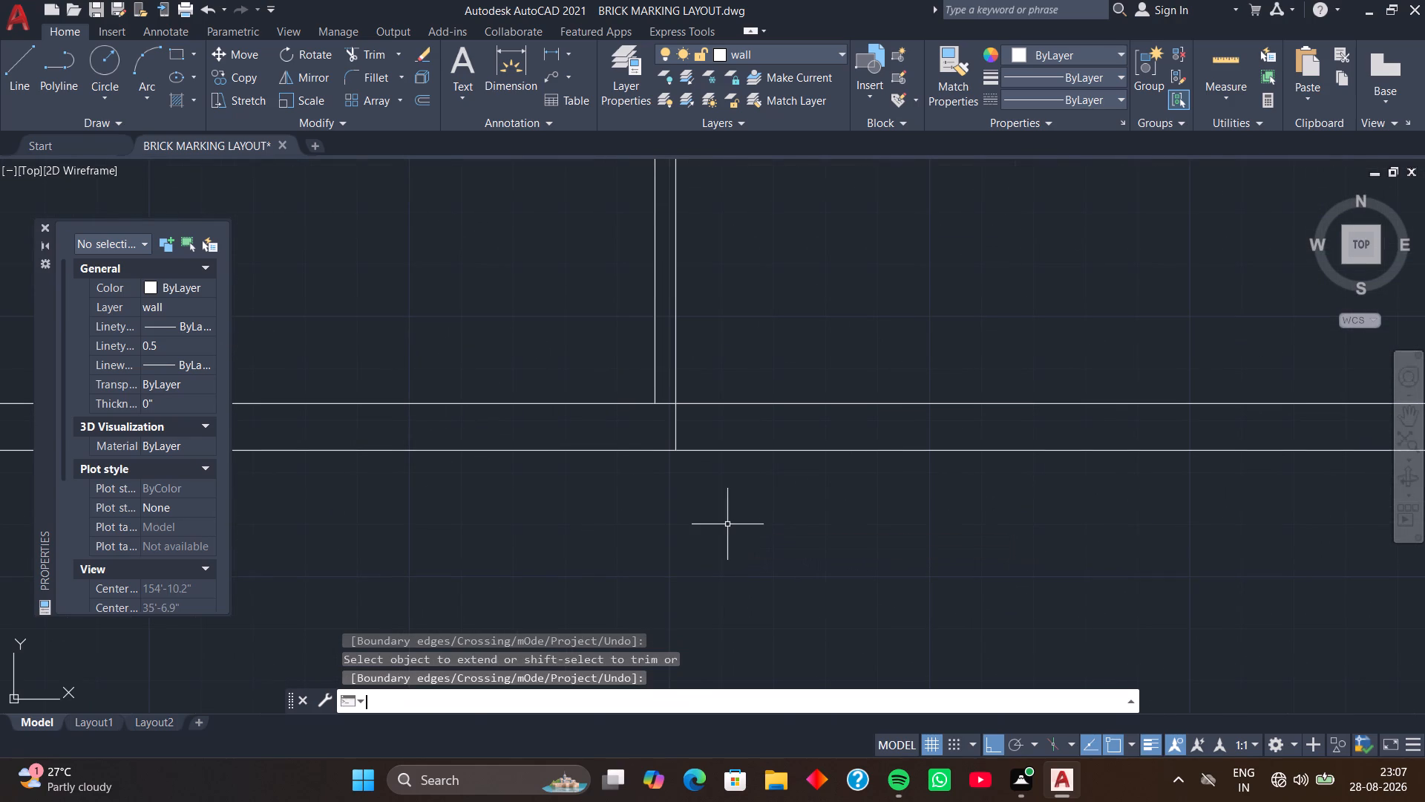
Trim the overlapping pieces where the west block's east wall meets the extended south wall.
type("T")
type("R")
key("space")
left_click(661, 403)
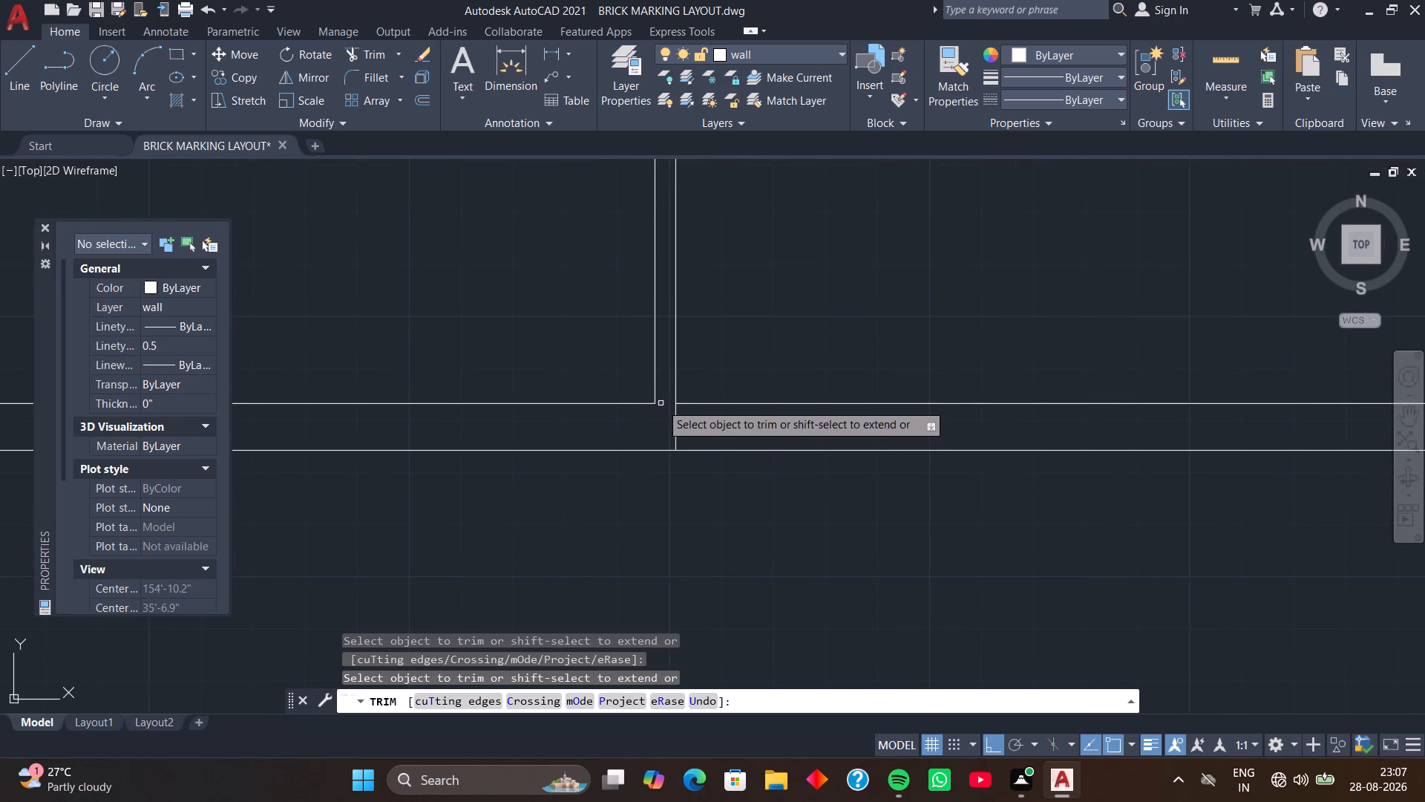
left_click(678, 426)
scroll(764, 553, "down", 3)
middle_click_drag(790, 576, 710, 513)
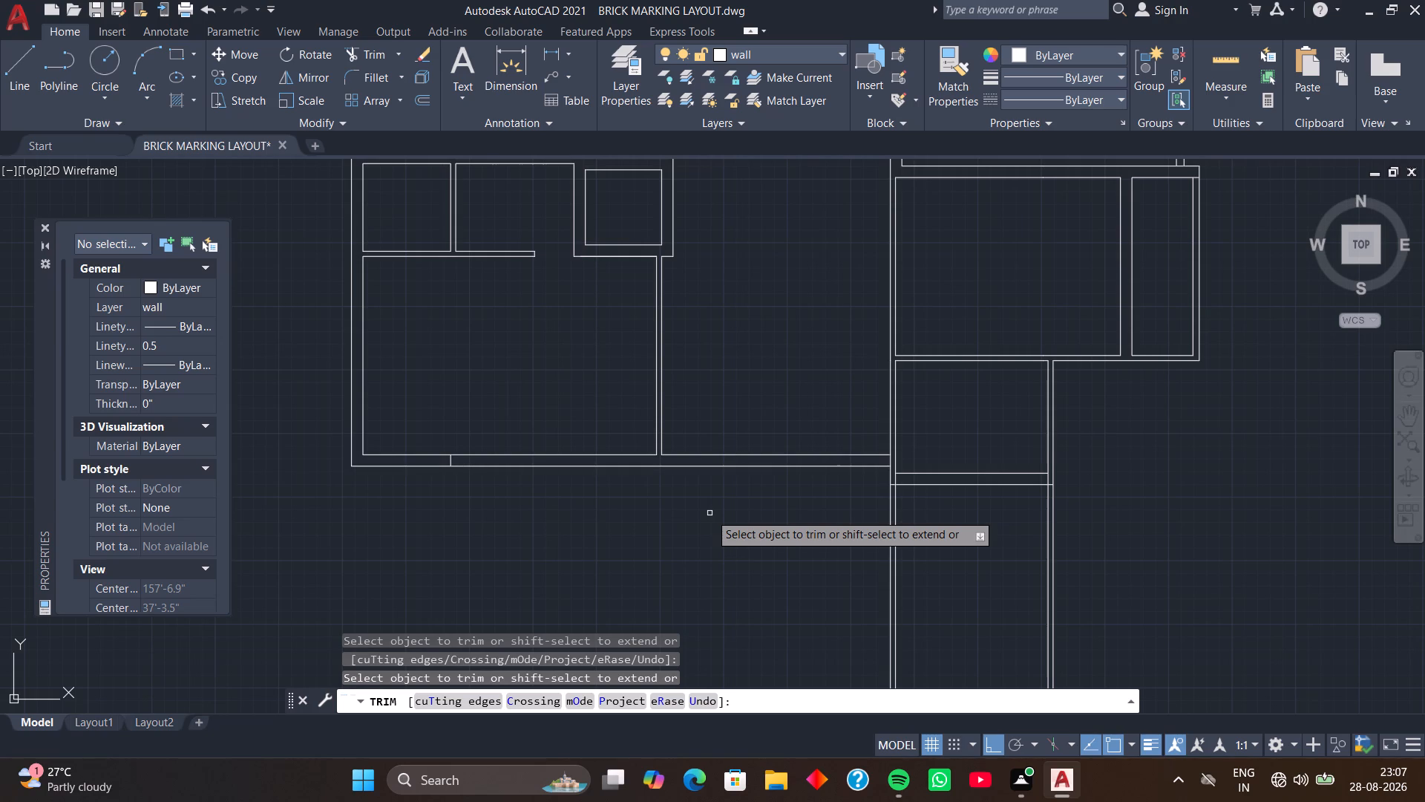
Trim the new room's west wall line at the west block's south wall junction and the side wall lines running south past the room.
scroll(886, 472, "up", 2)
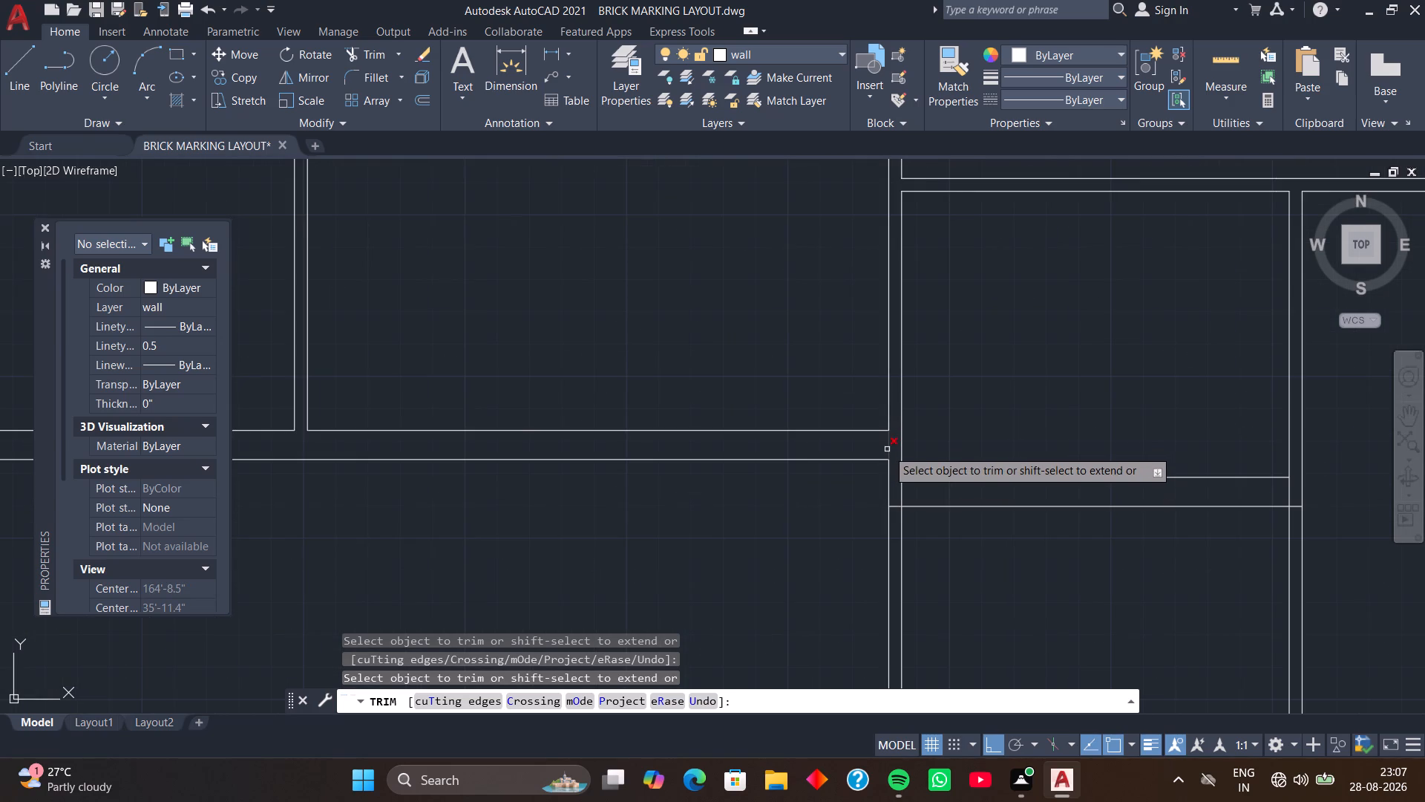
left_click(887, 449)
scroll(887, 457, "down", 1)
middle_click_drag(879, 517, 836, 517)
left_click_drag(825, 524, 894, 536)
left_click_drag(1178, 504, 1033, 578)
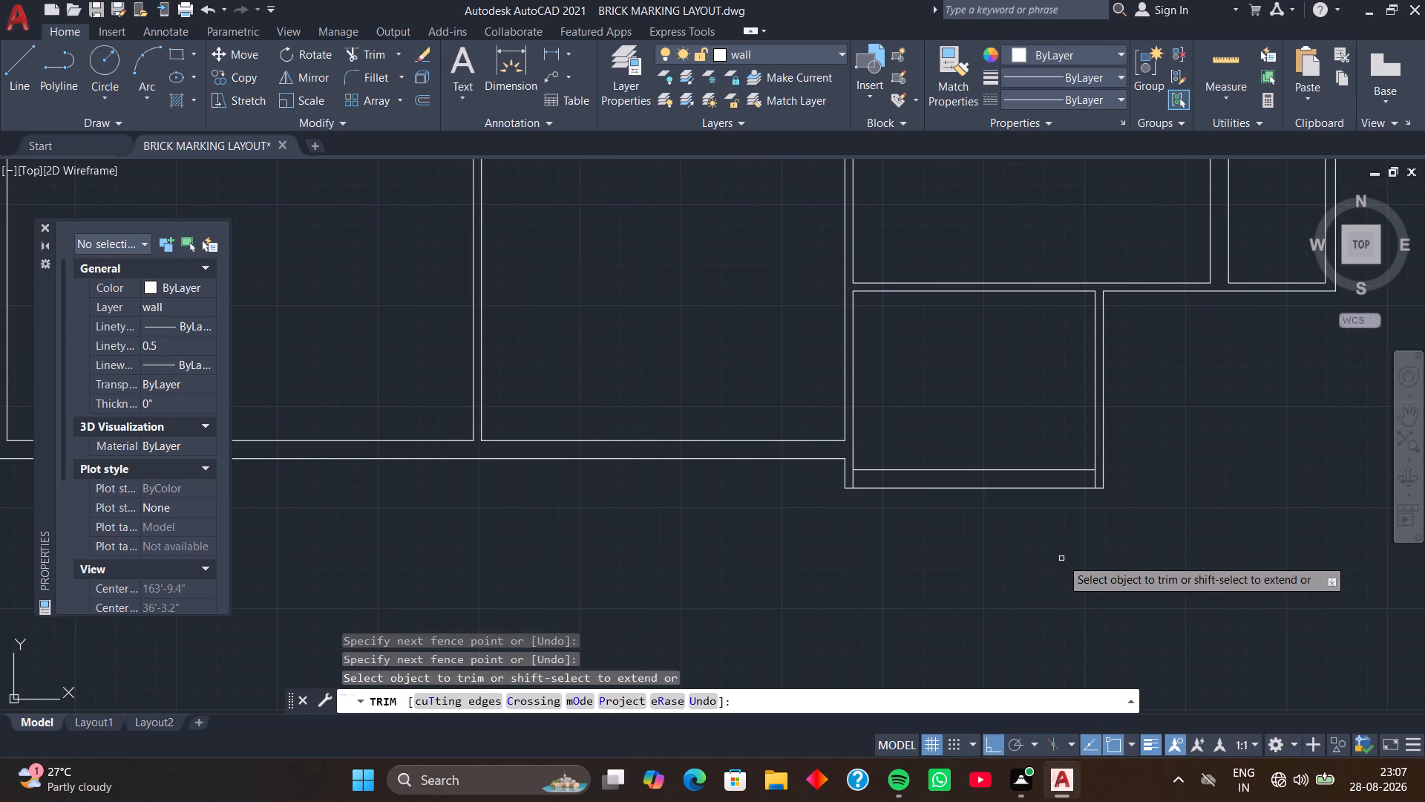
Trim the short inner side wall pieces crossing the south wall's thickness at both of the new room's south corners.
middle_click_drag(1060, 552, 920, 563)
scroll(730, 498, "up", 2)
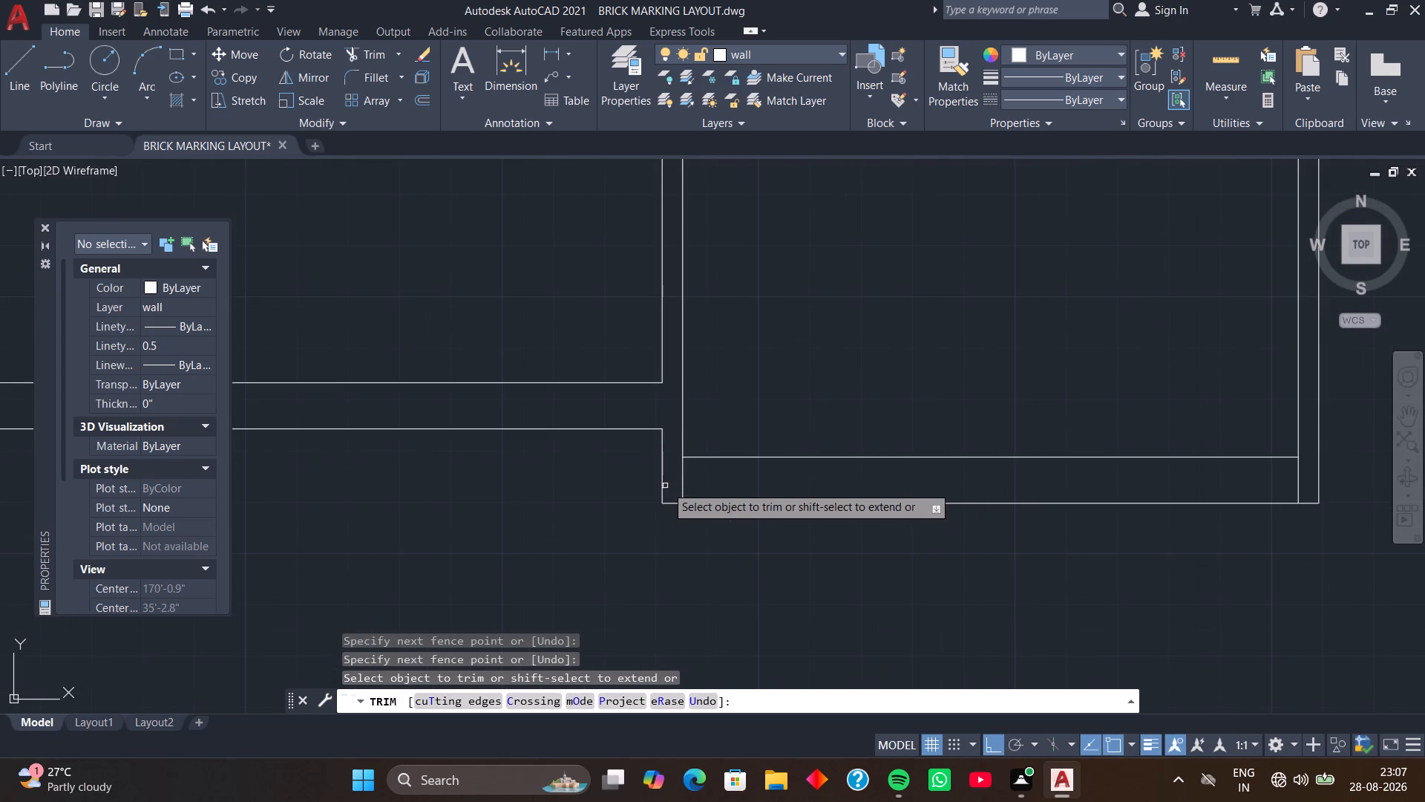
left_click(685, 481)
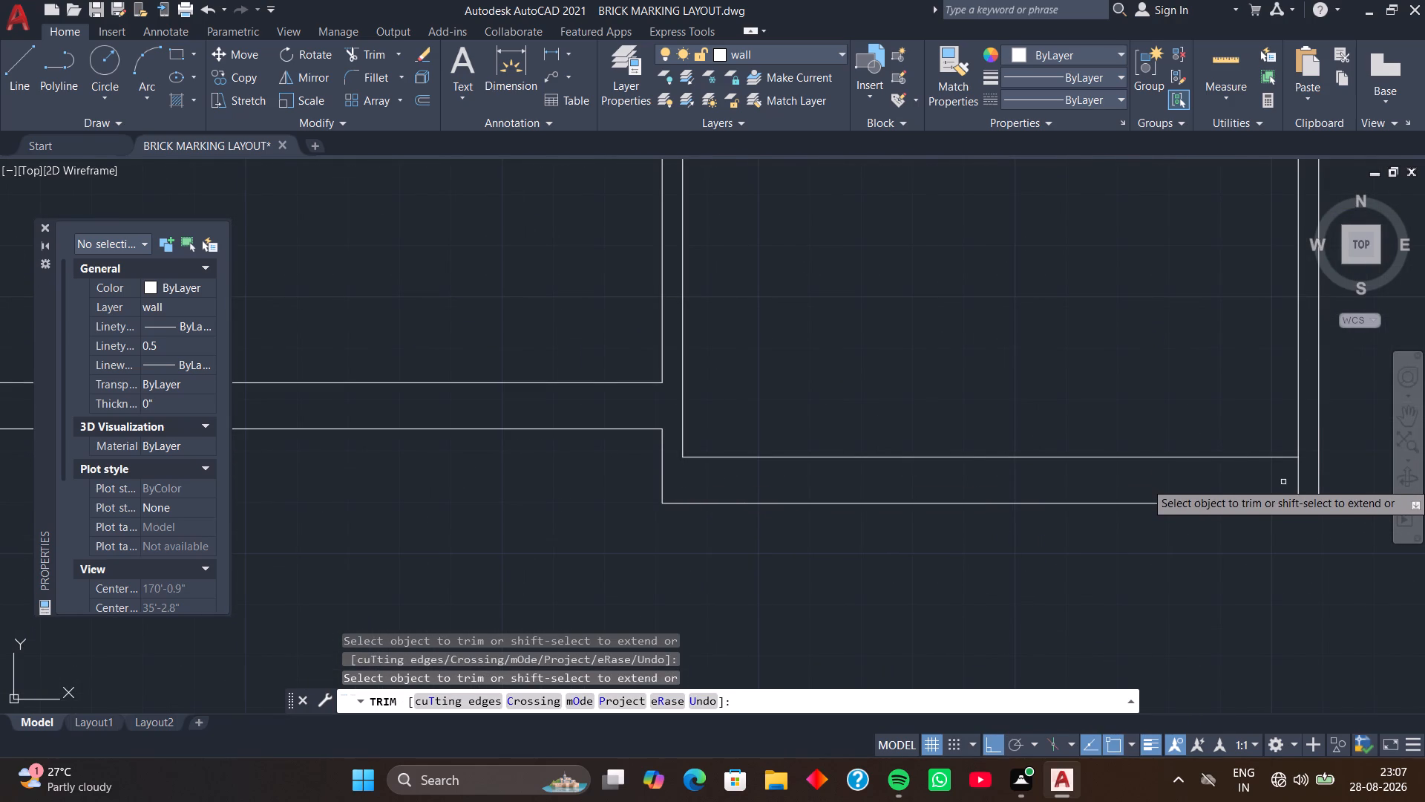
left_click(1297, 478)
scroll(1297, 478, "down", 2)
middle_click_drag(1295, 478, 1274, 480)
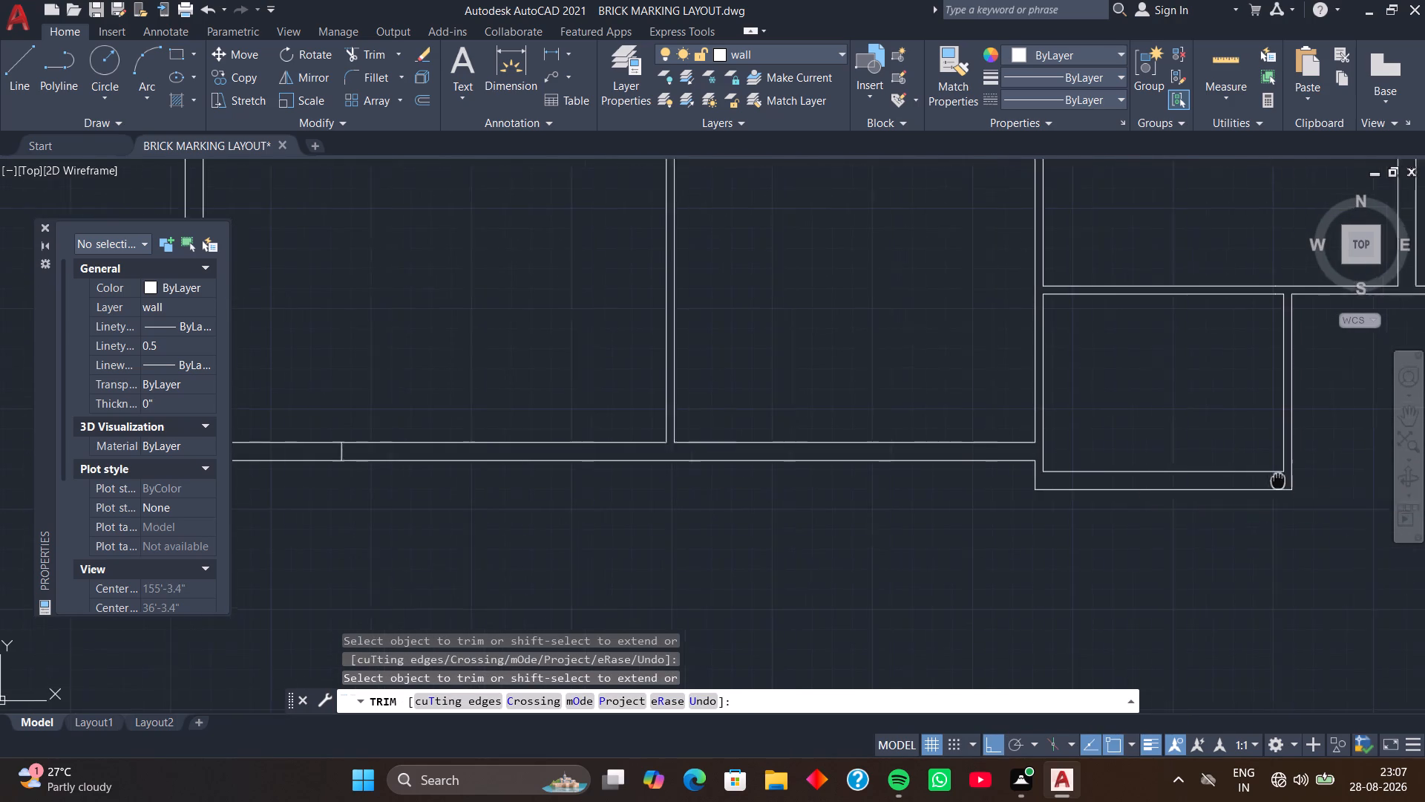
middle_click_drag(1274, 480, 963, 496)
middle_click_drag(1063, 451, 977, 464)
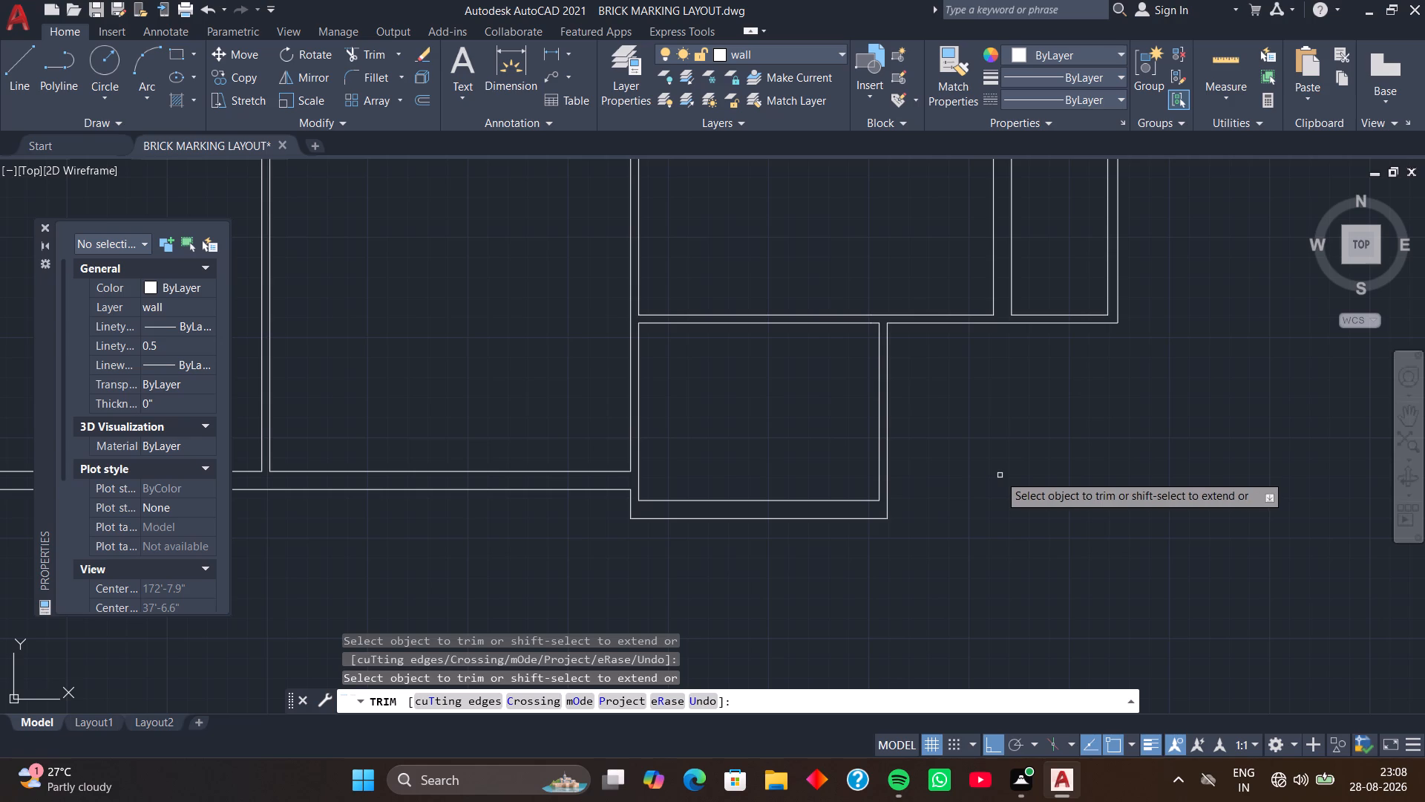
key("space")
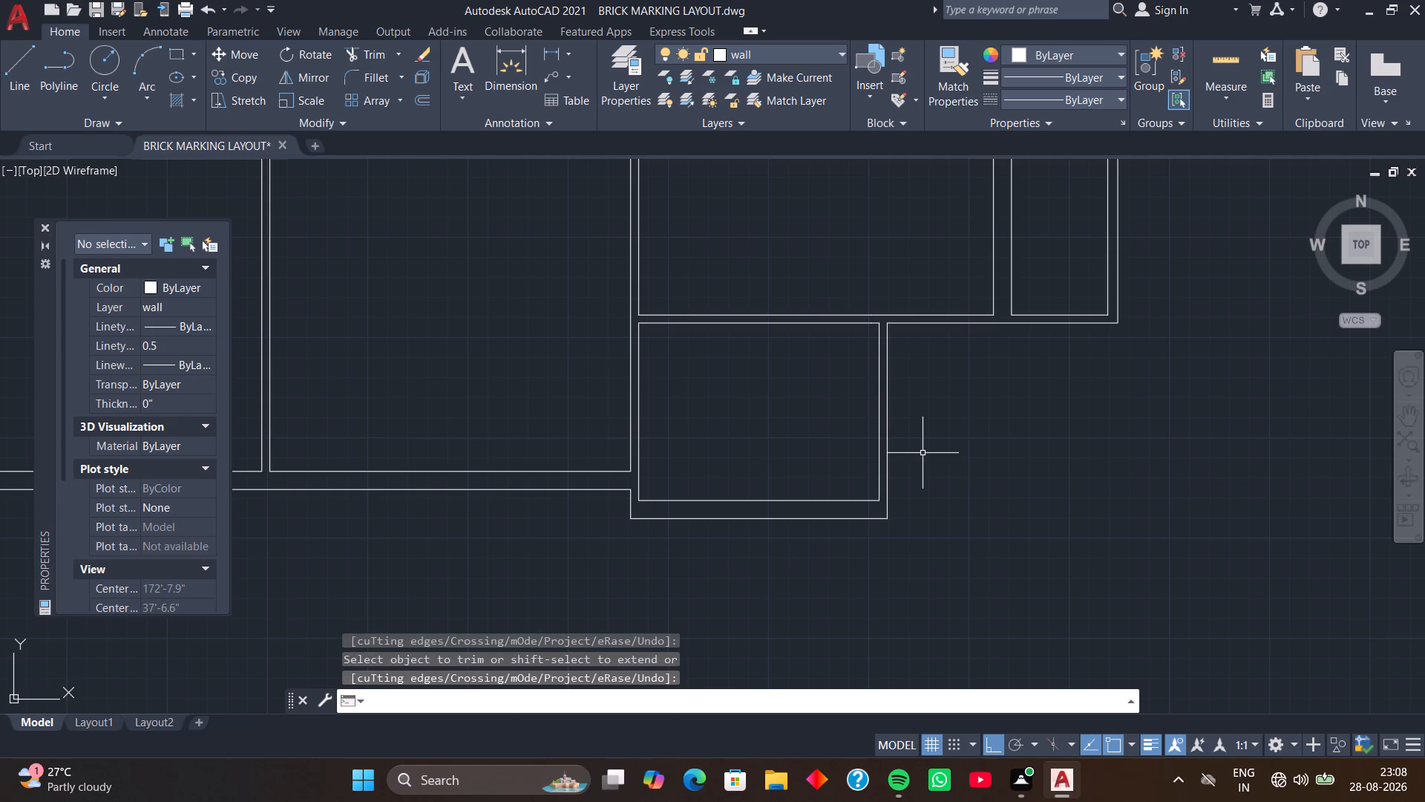
Offset the new room's outer east wall line 8' to the east.
type("O")
key("space")
key("space")
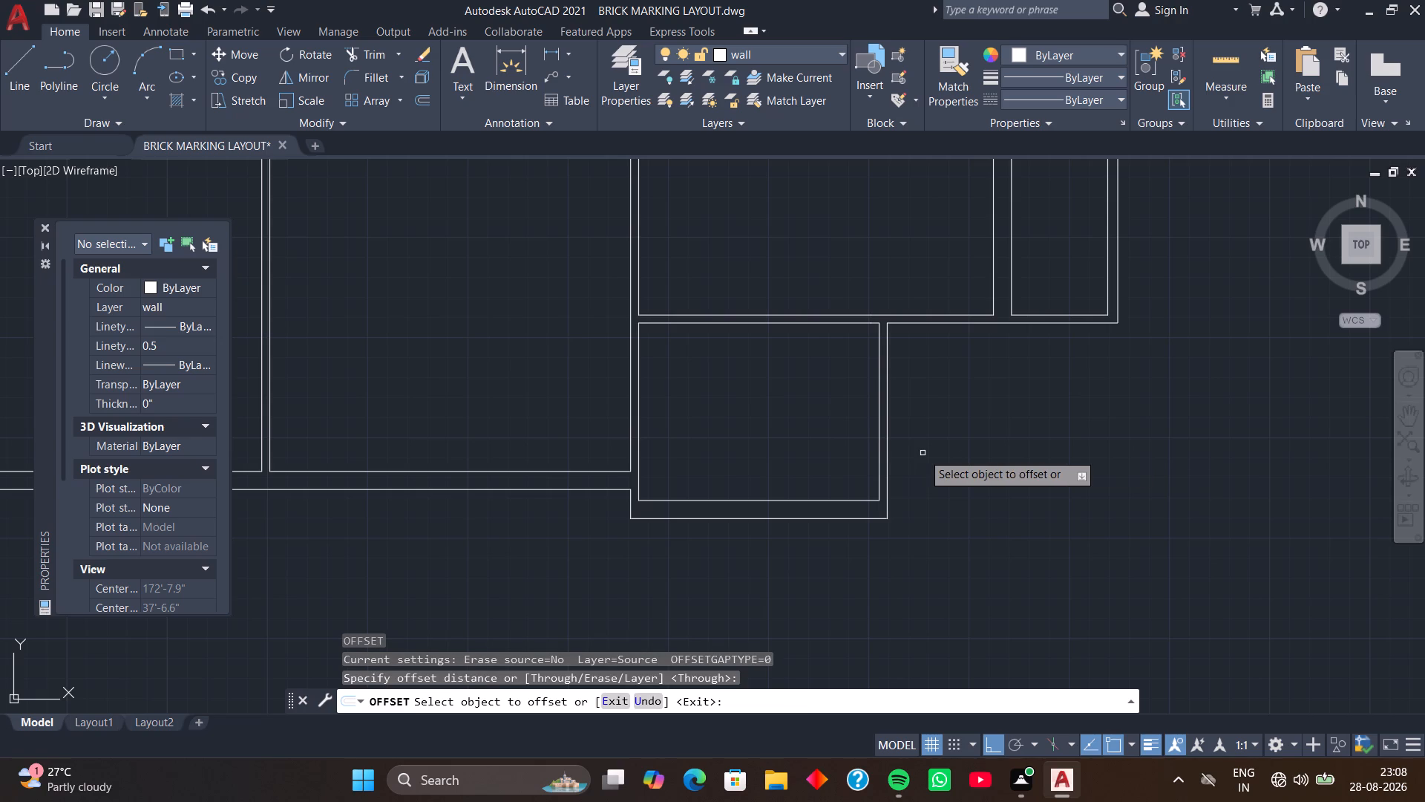
left_click(887, 441)
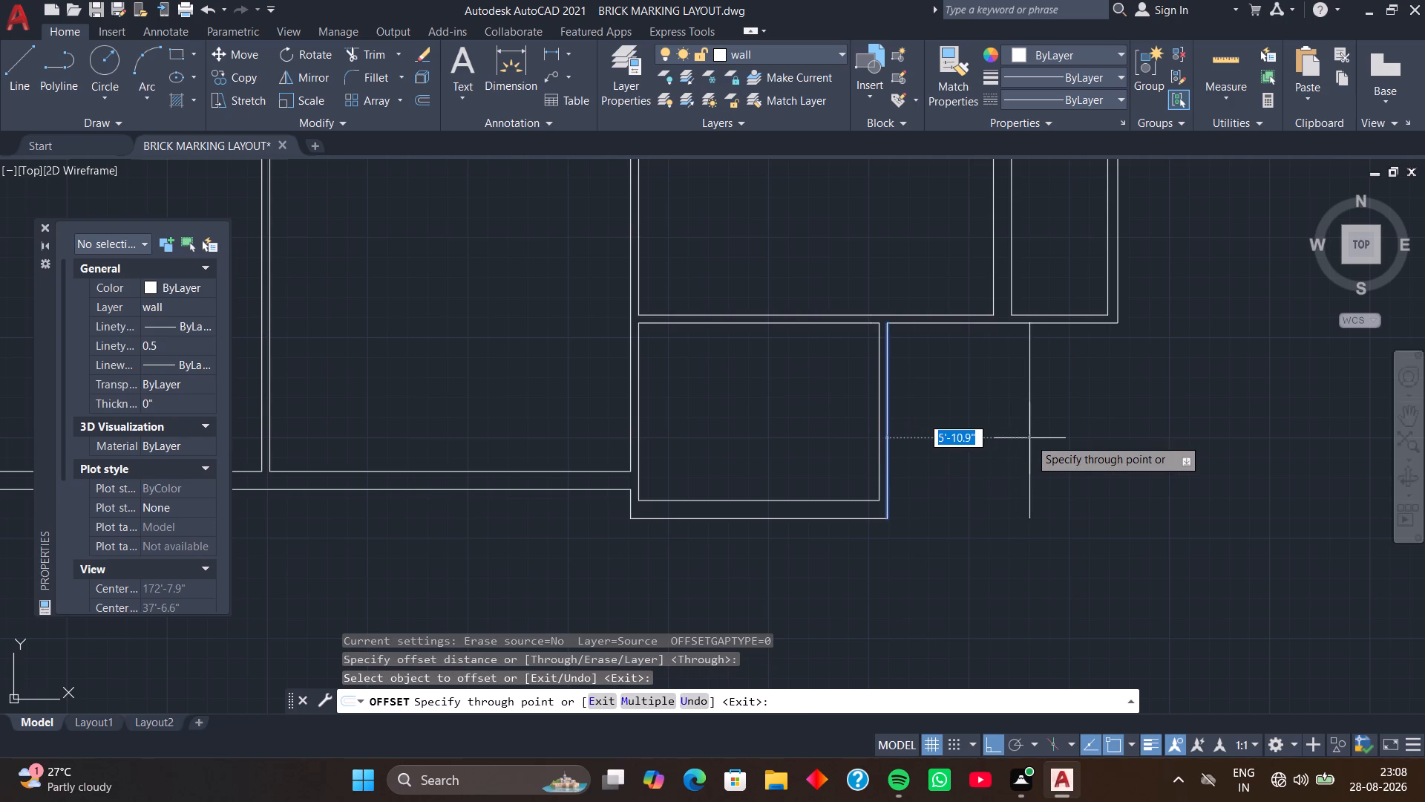
type("8'")
key("Return")
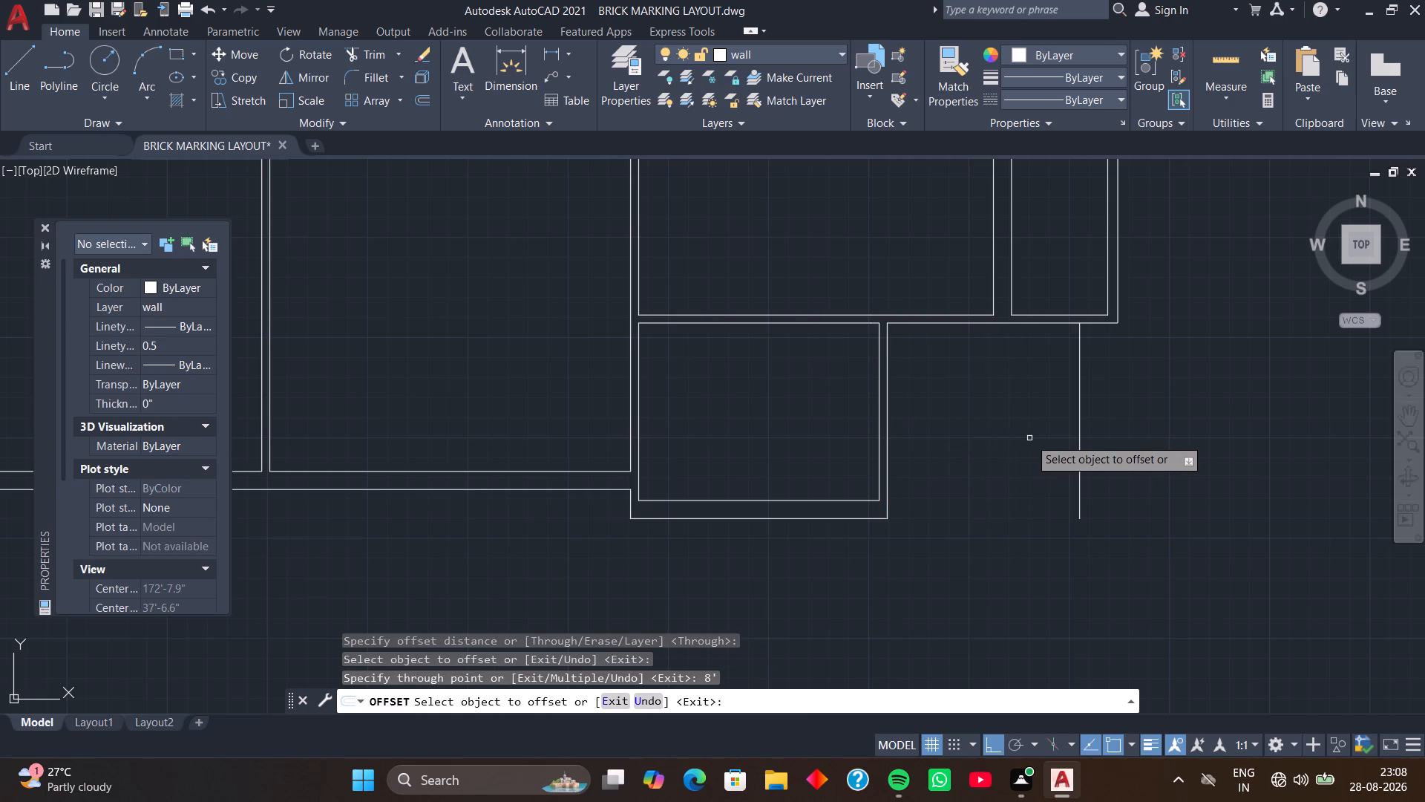
scroll(1029, 438, "down", 2)
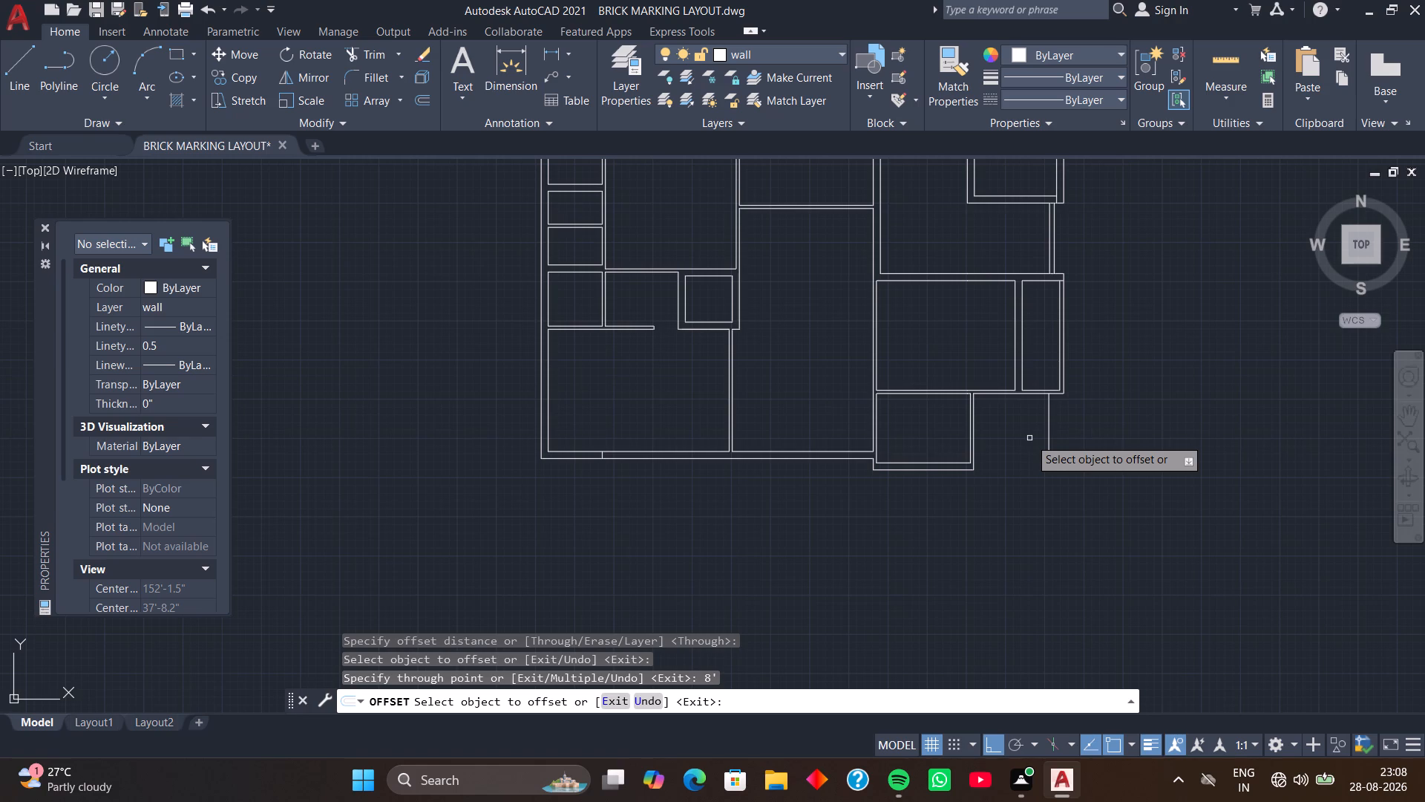
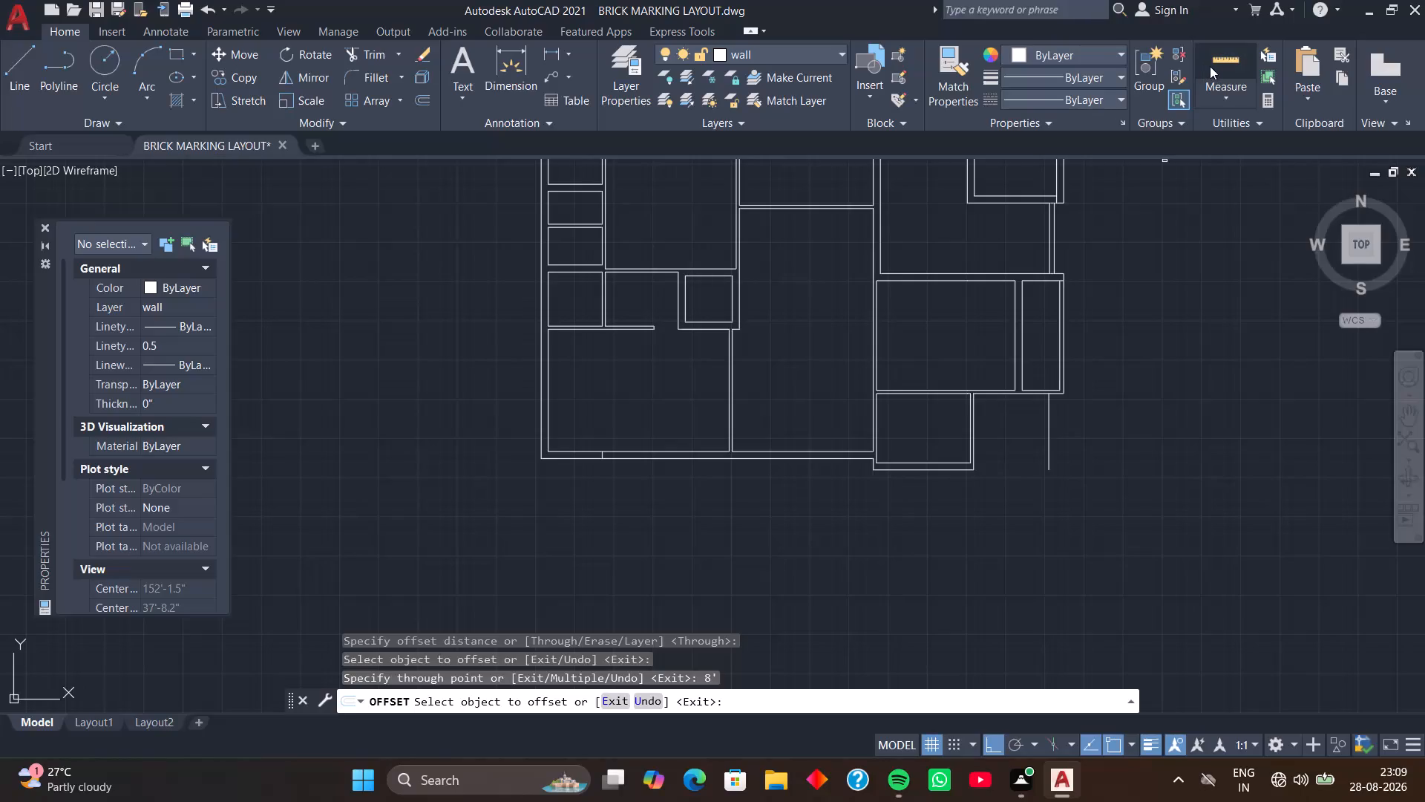
Quick-measure the interior dimensions of the room directly north of the new south-side room.
left_click(1210, 66)
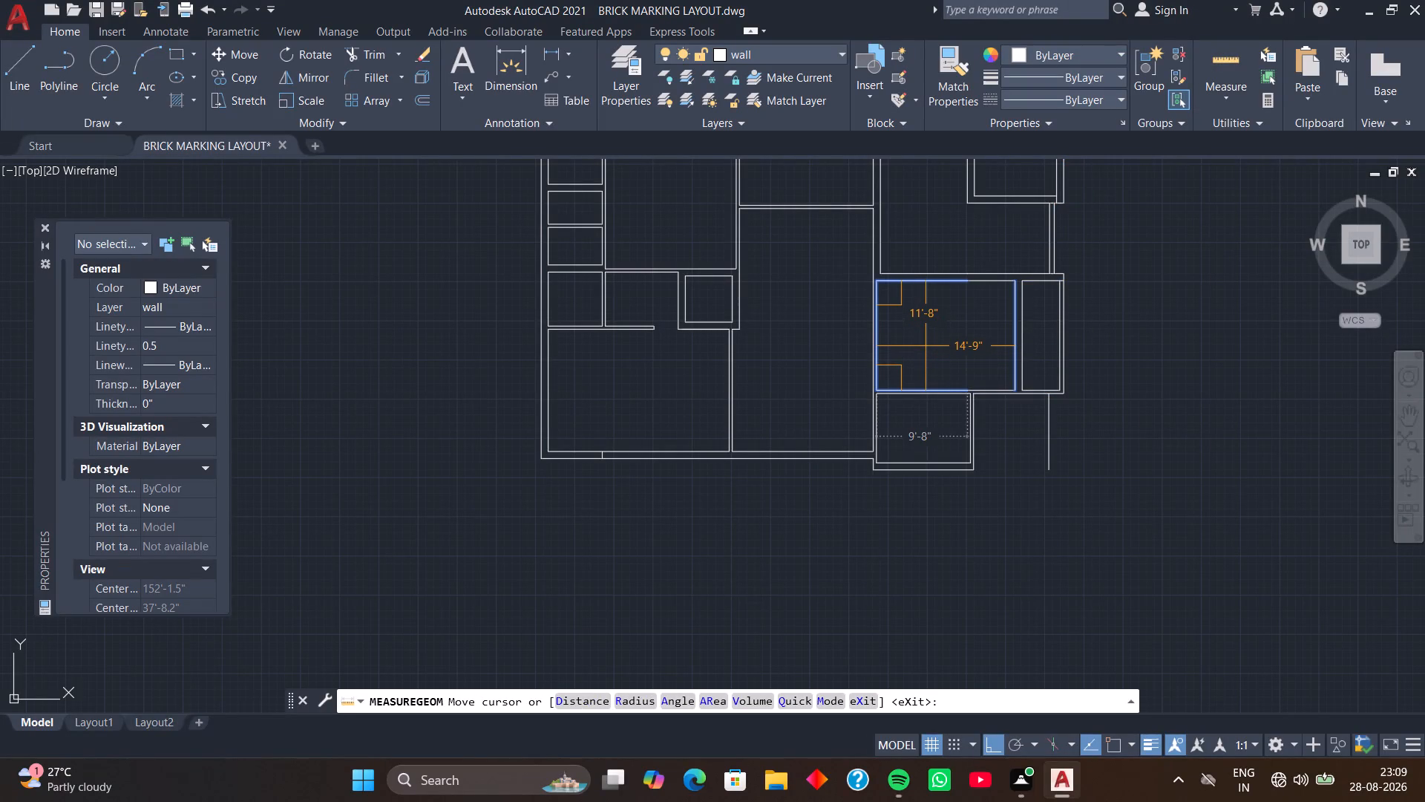
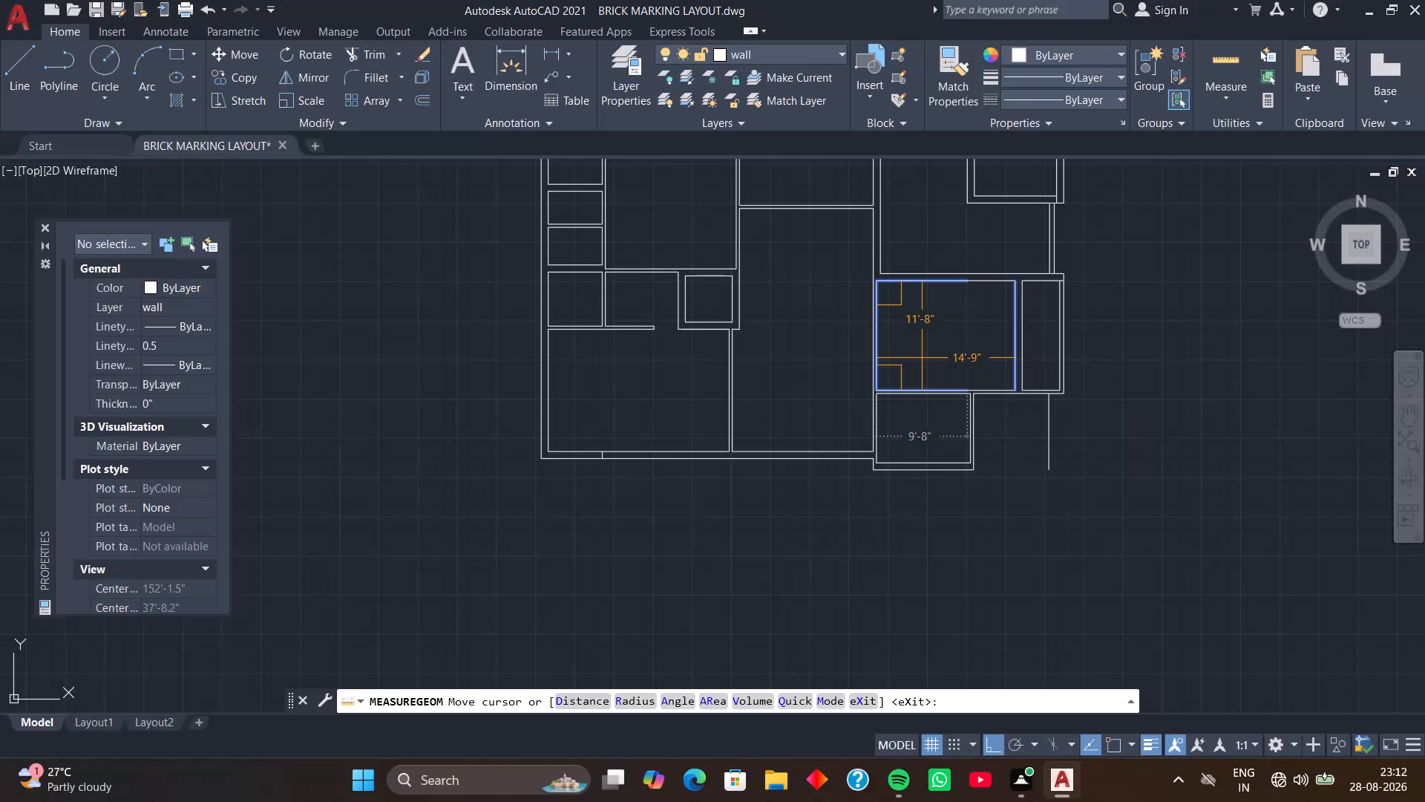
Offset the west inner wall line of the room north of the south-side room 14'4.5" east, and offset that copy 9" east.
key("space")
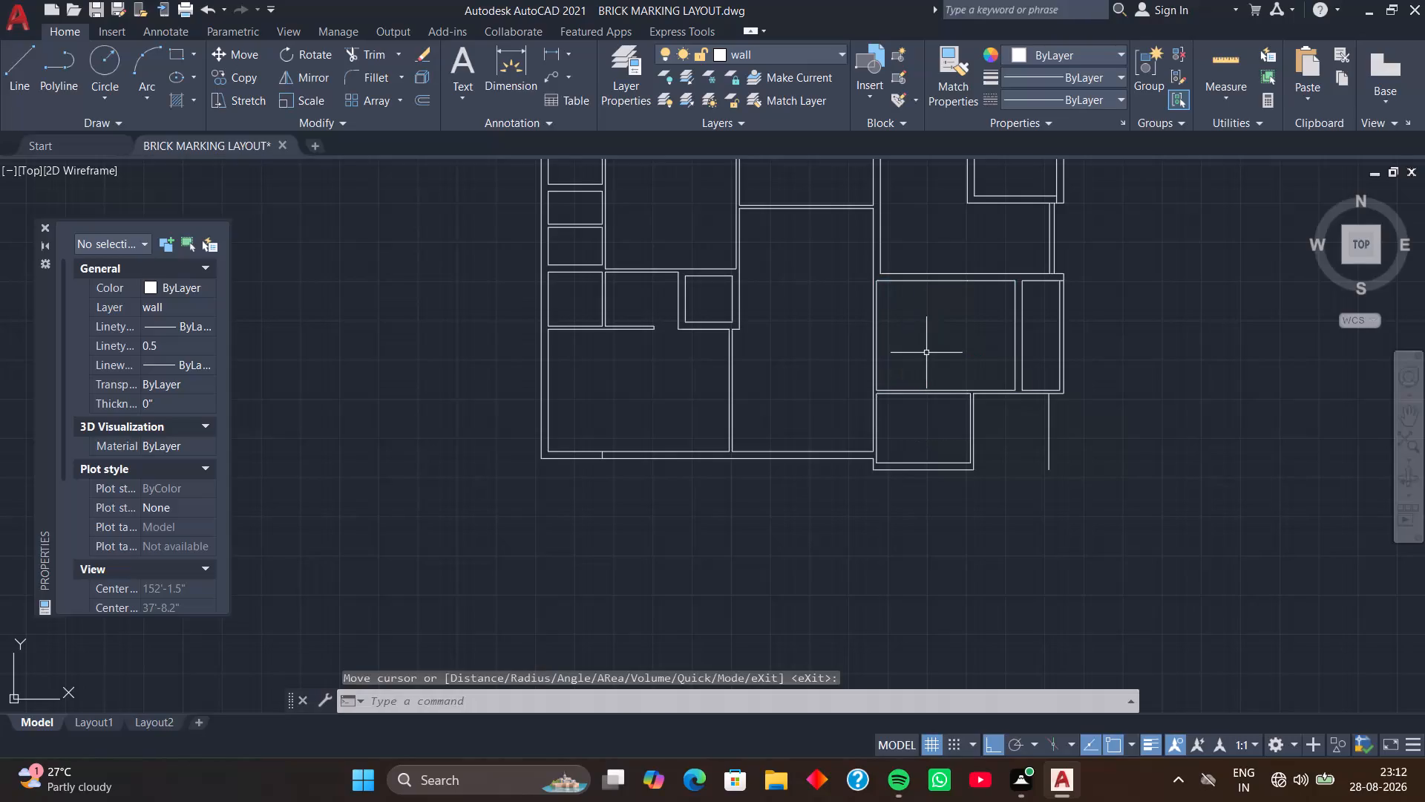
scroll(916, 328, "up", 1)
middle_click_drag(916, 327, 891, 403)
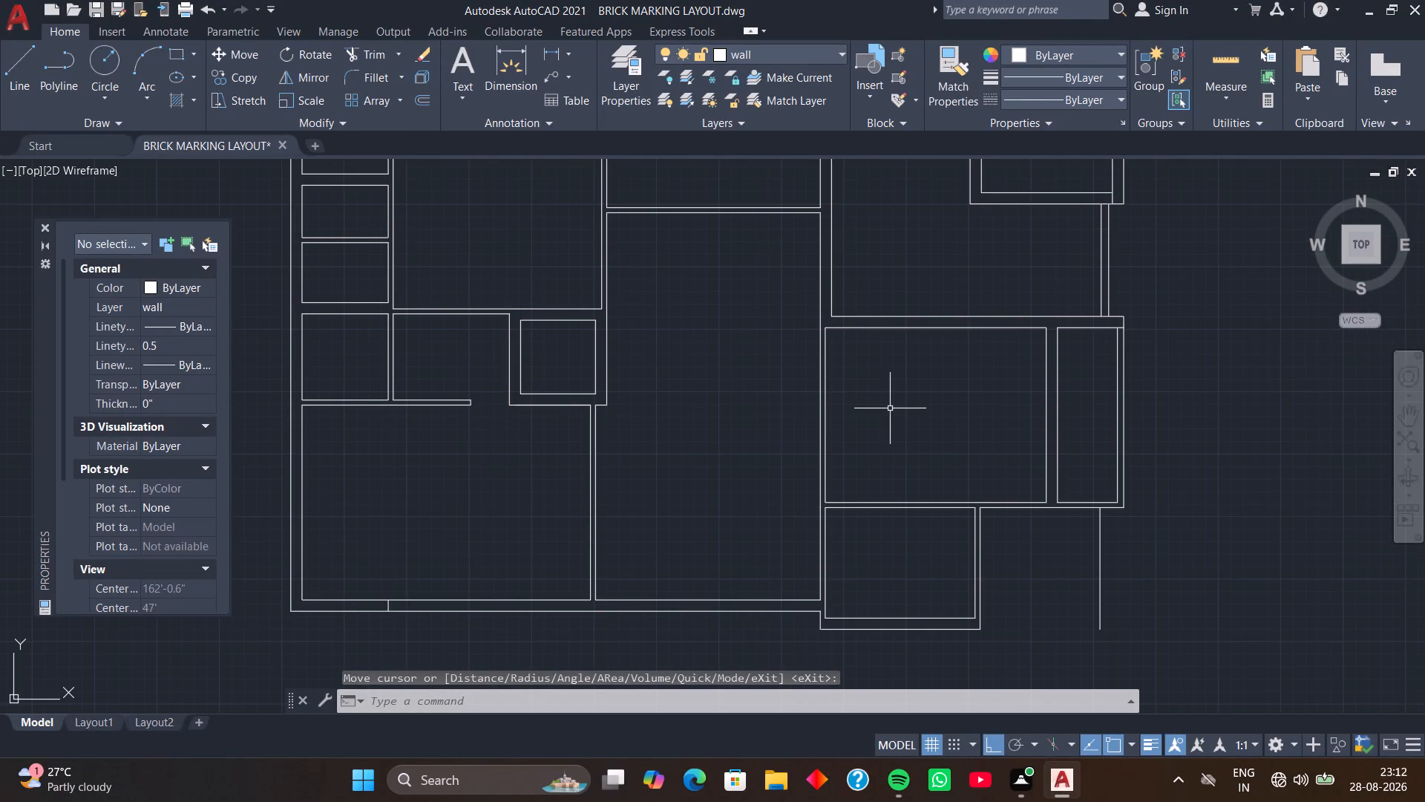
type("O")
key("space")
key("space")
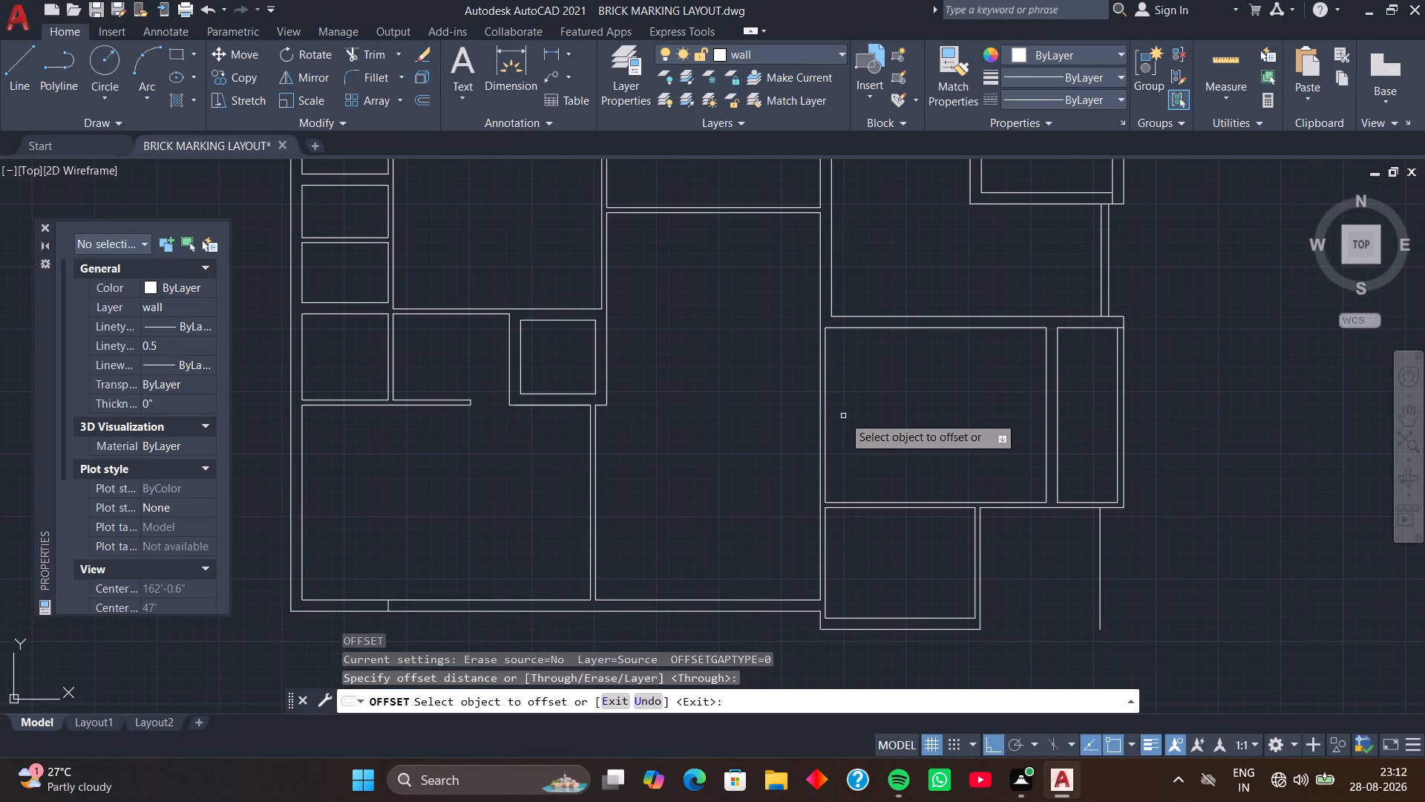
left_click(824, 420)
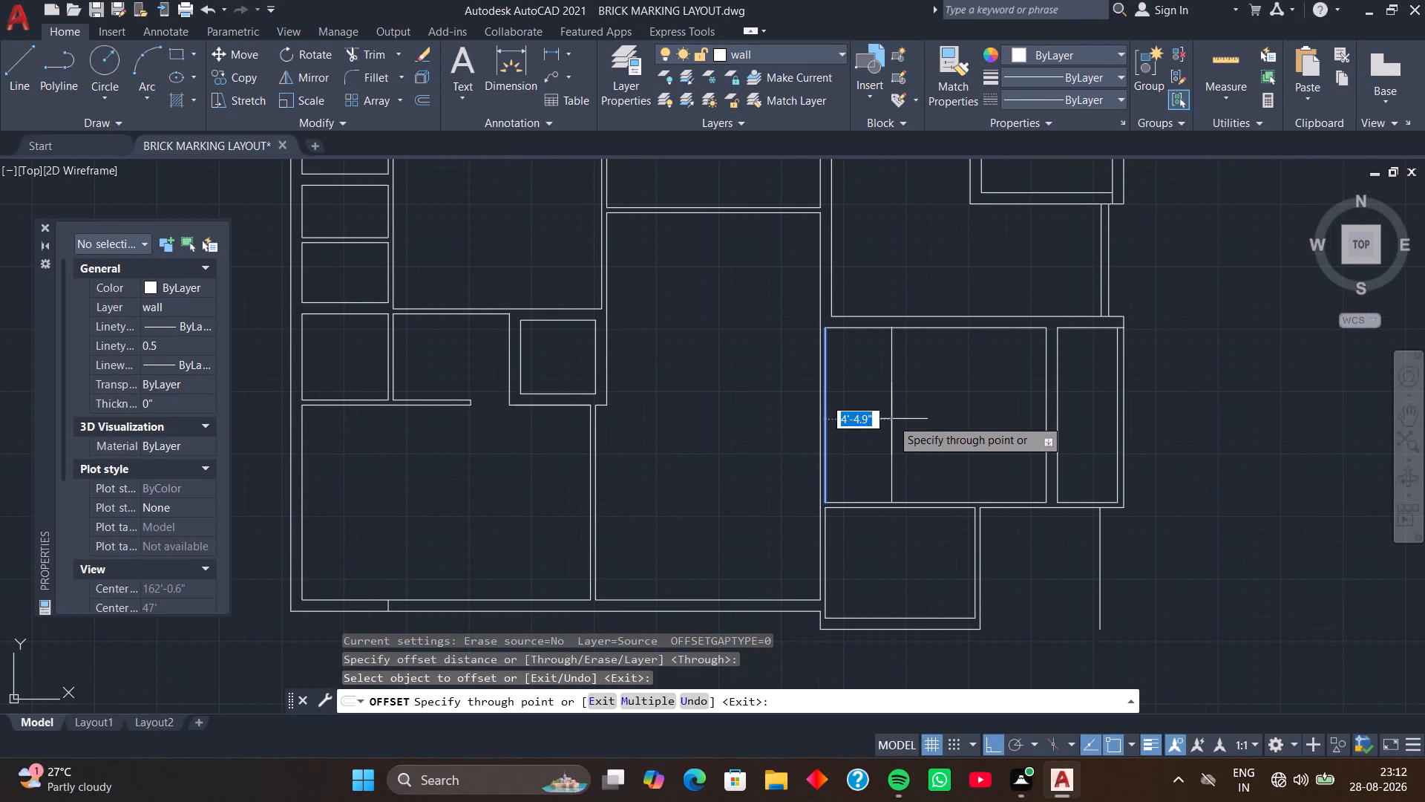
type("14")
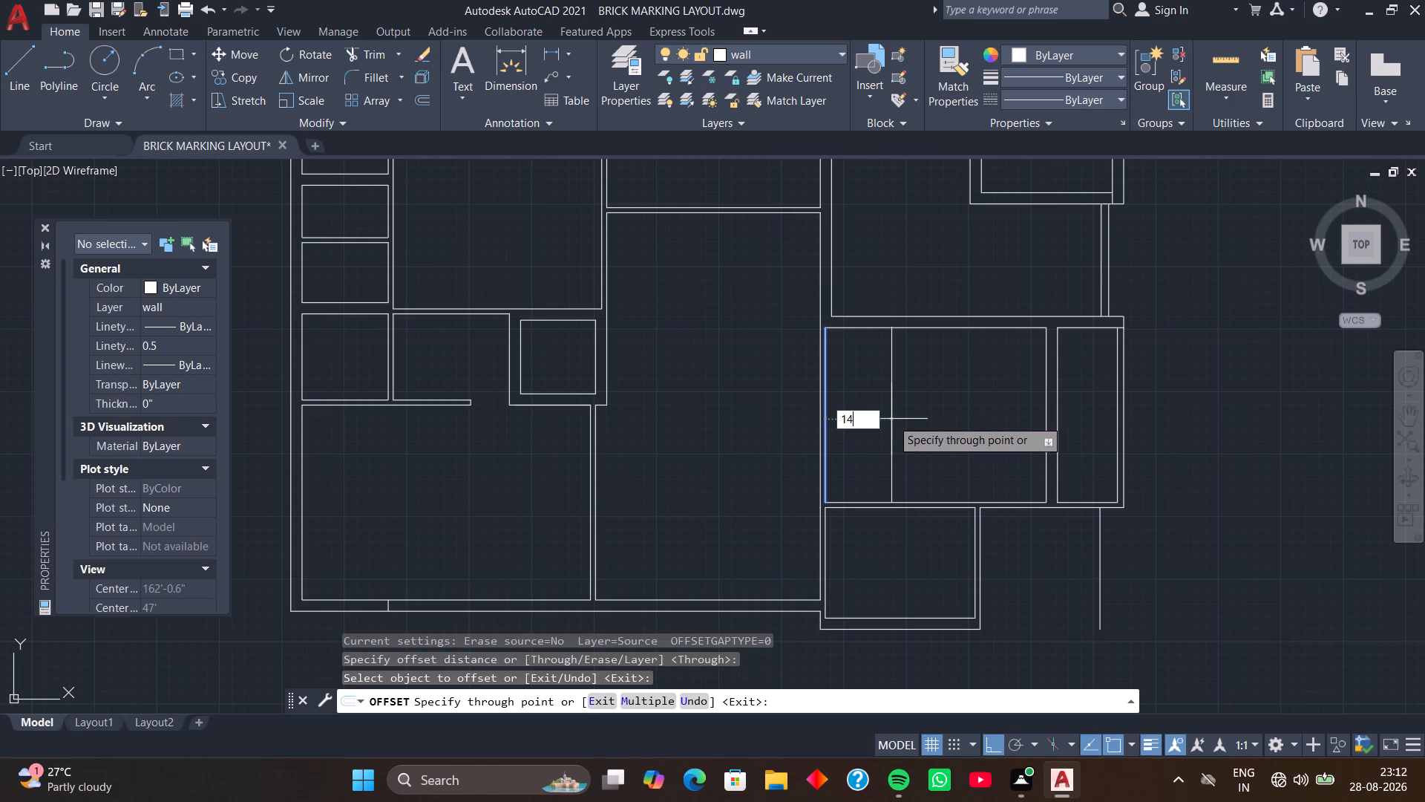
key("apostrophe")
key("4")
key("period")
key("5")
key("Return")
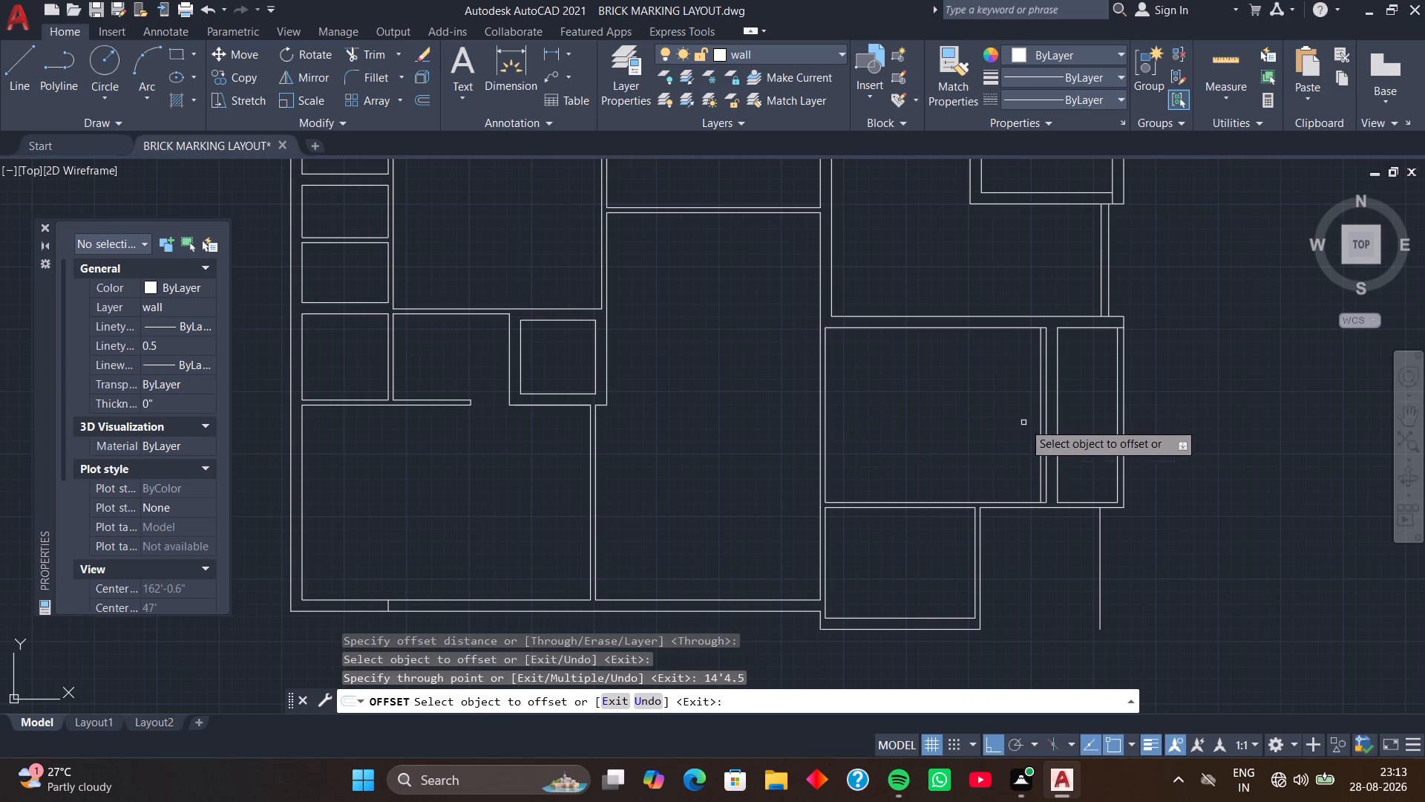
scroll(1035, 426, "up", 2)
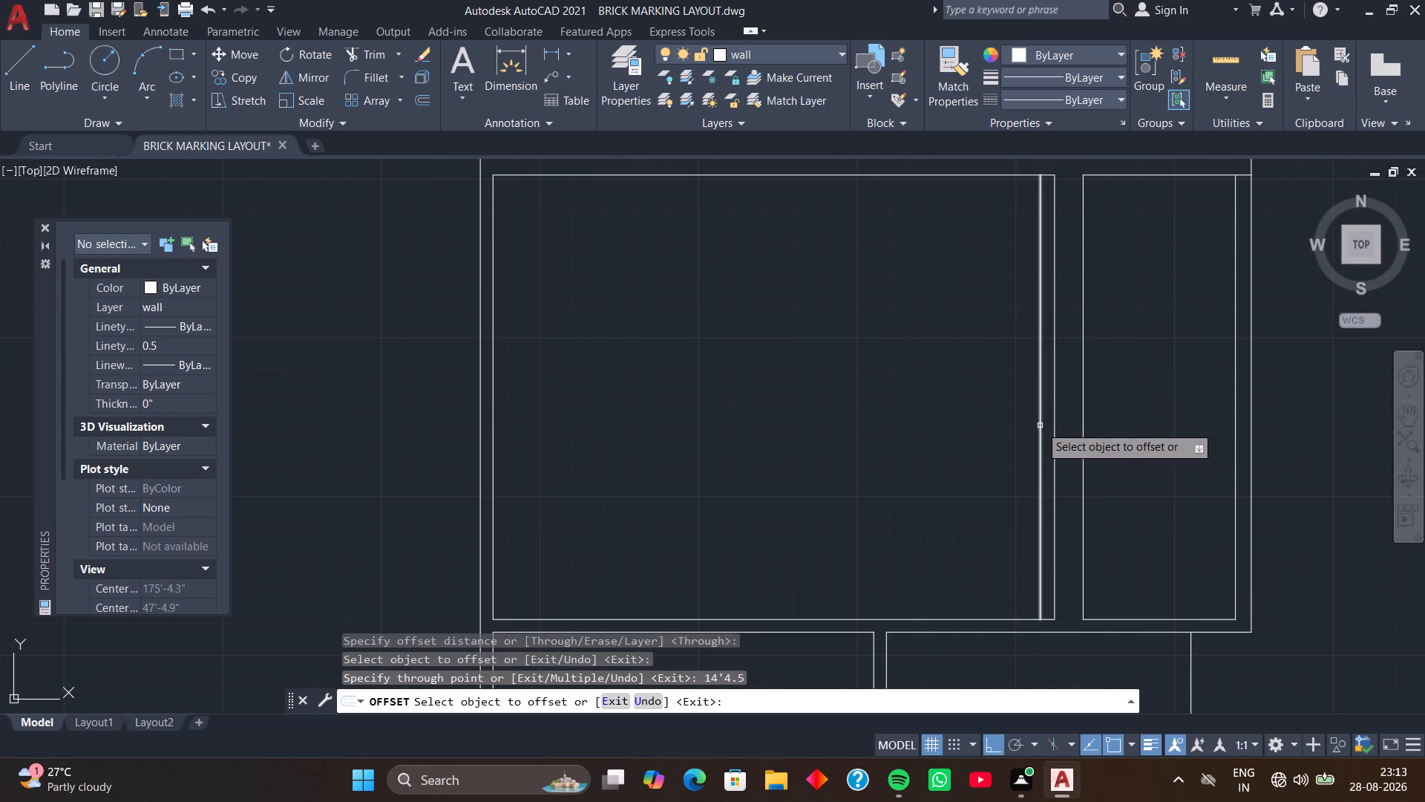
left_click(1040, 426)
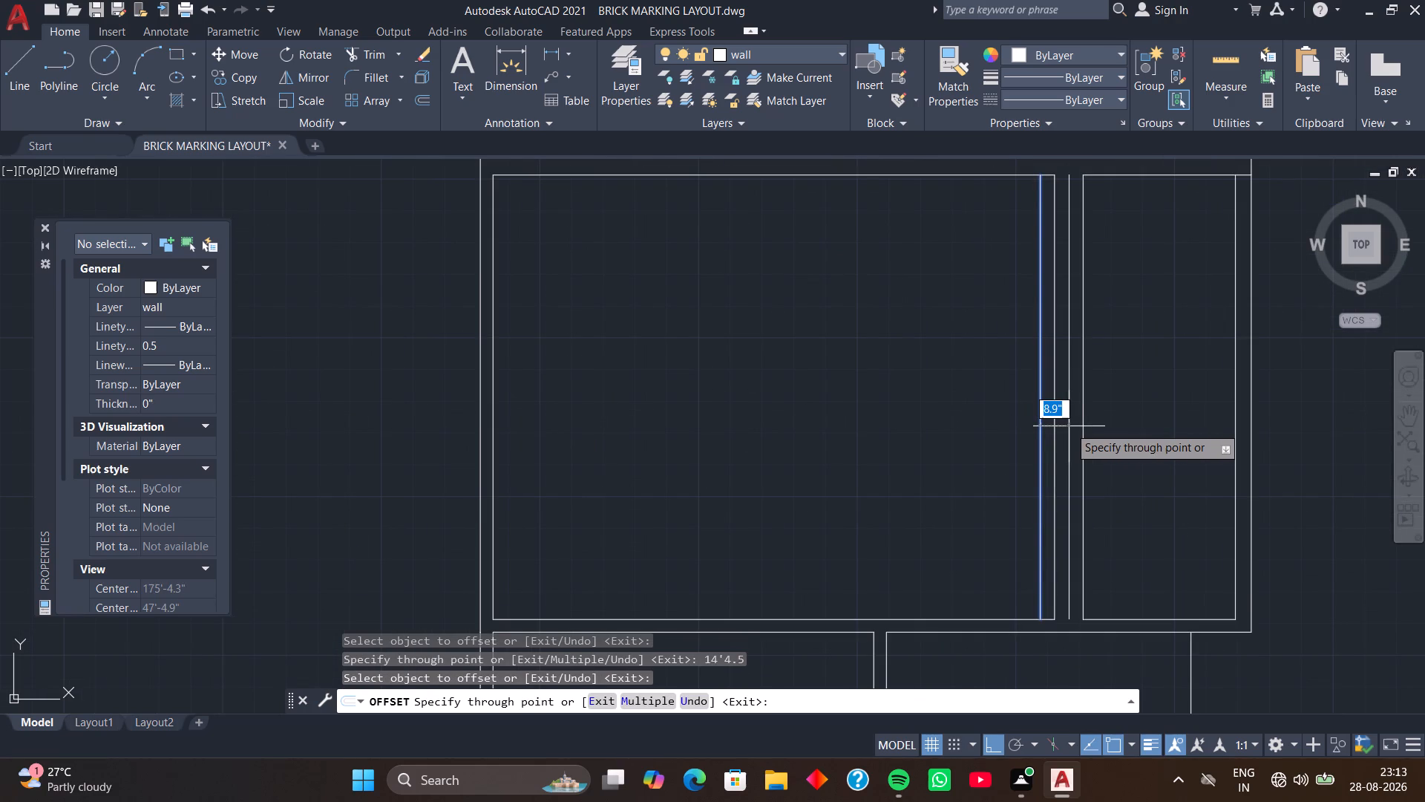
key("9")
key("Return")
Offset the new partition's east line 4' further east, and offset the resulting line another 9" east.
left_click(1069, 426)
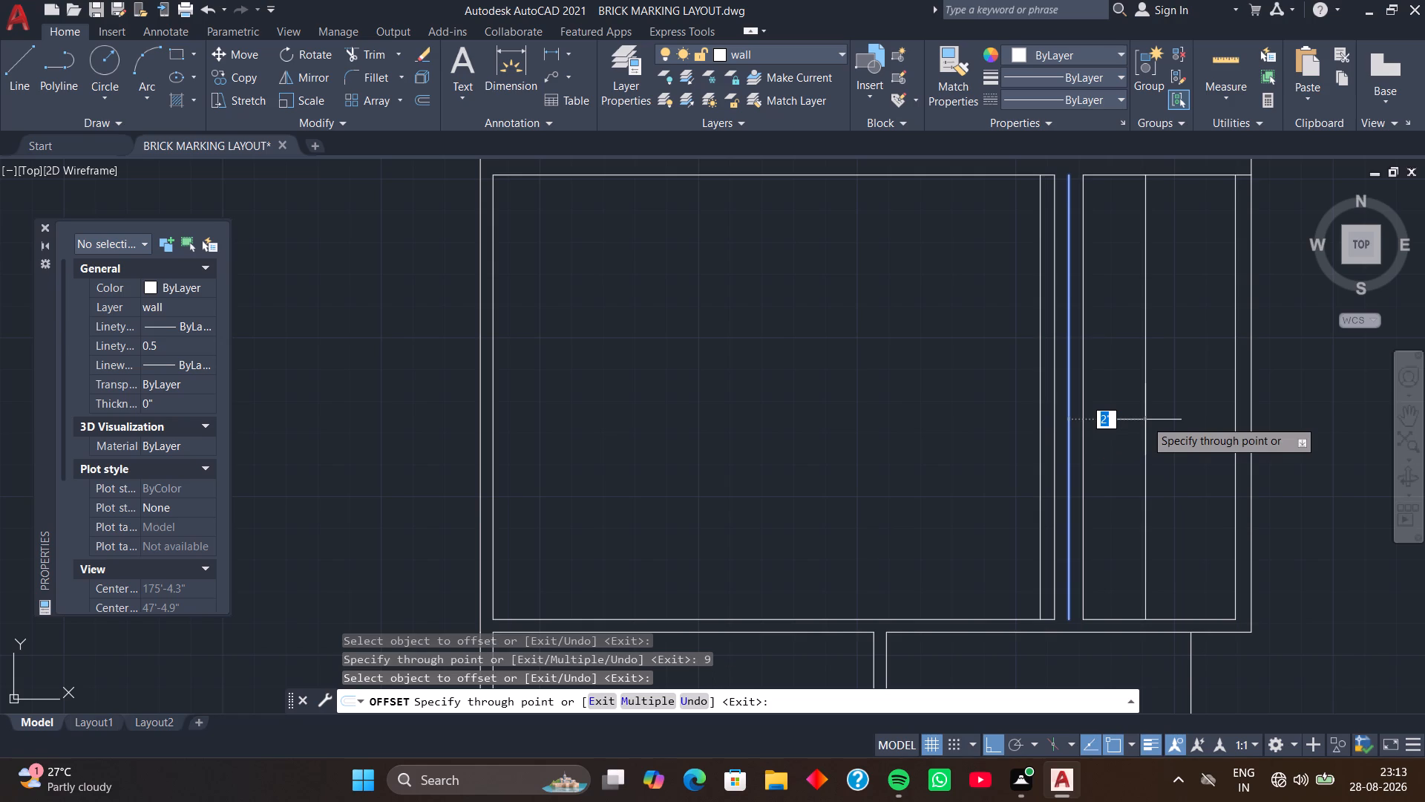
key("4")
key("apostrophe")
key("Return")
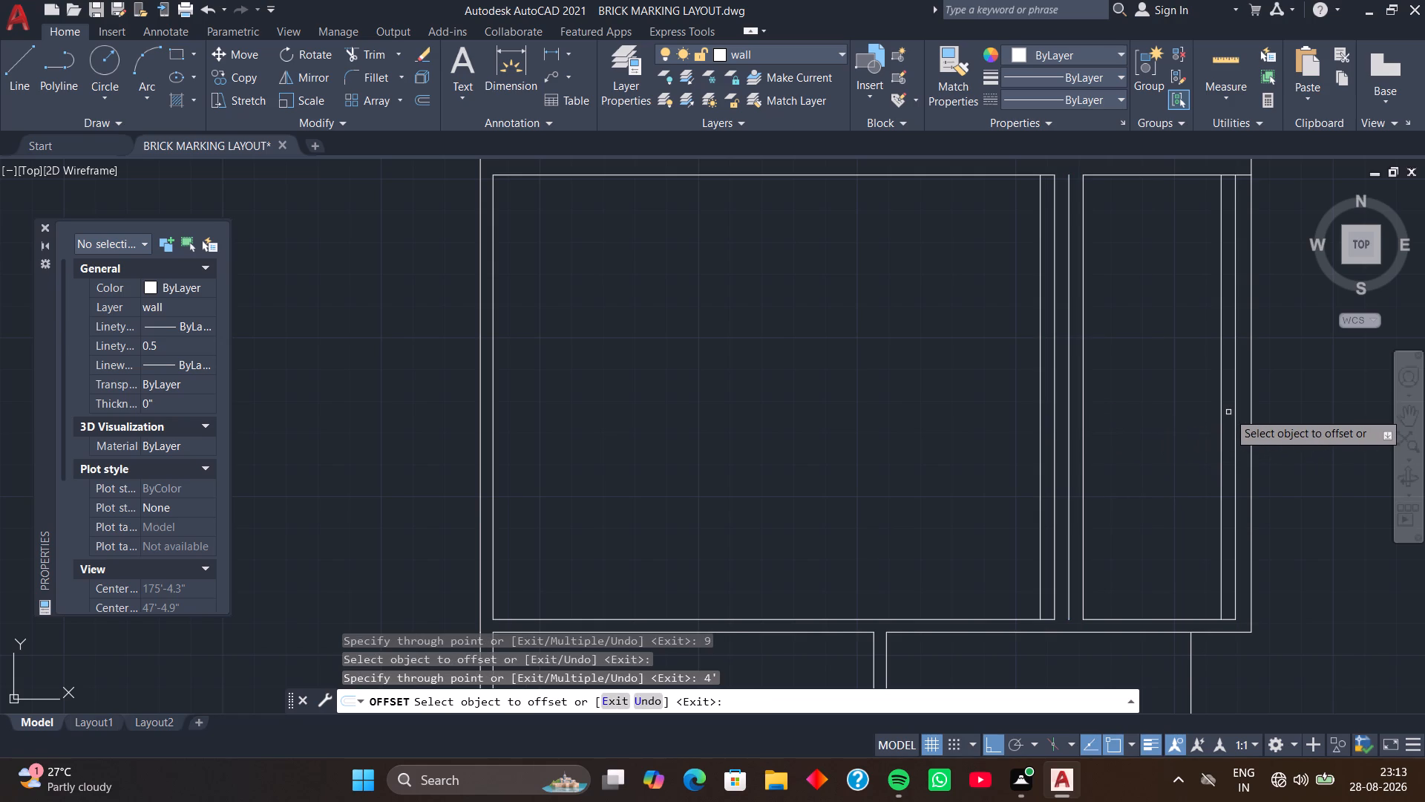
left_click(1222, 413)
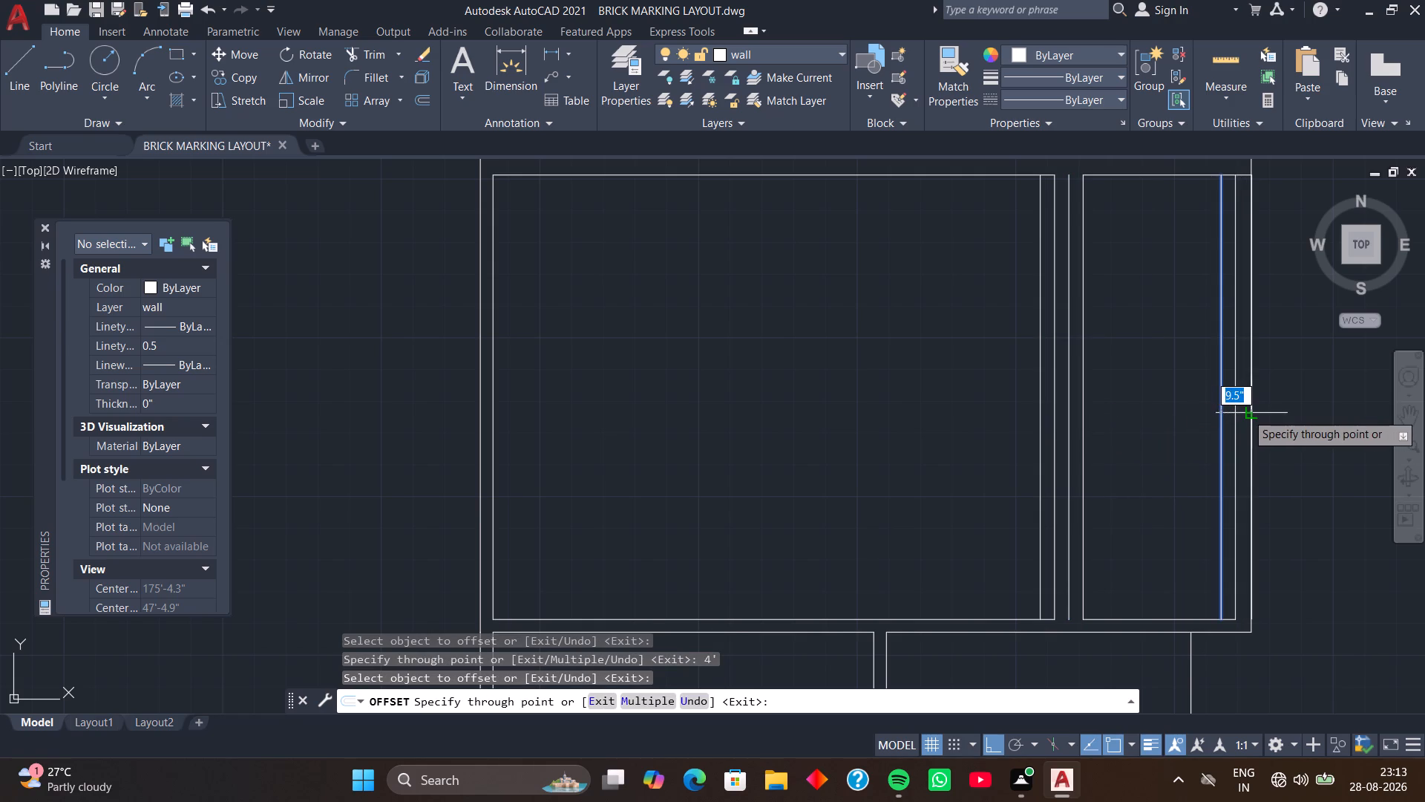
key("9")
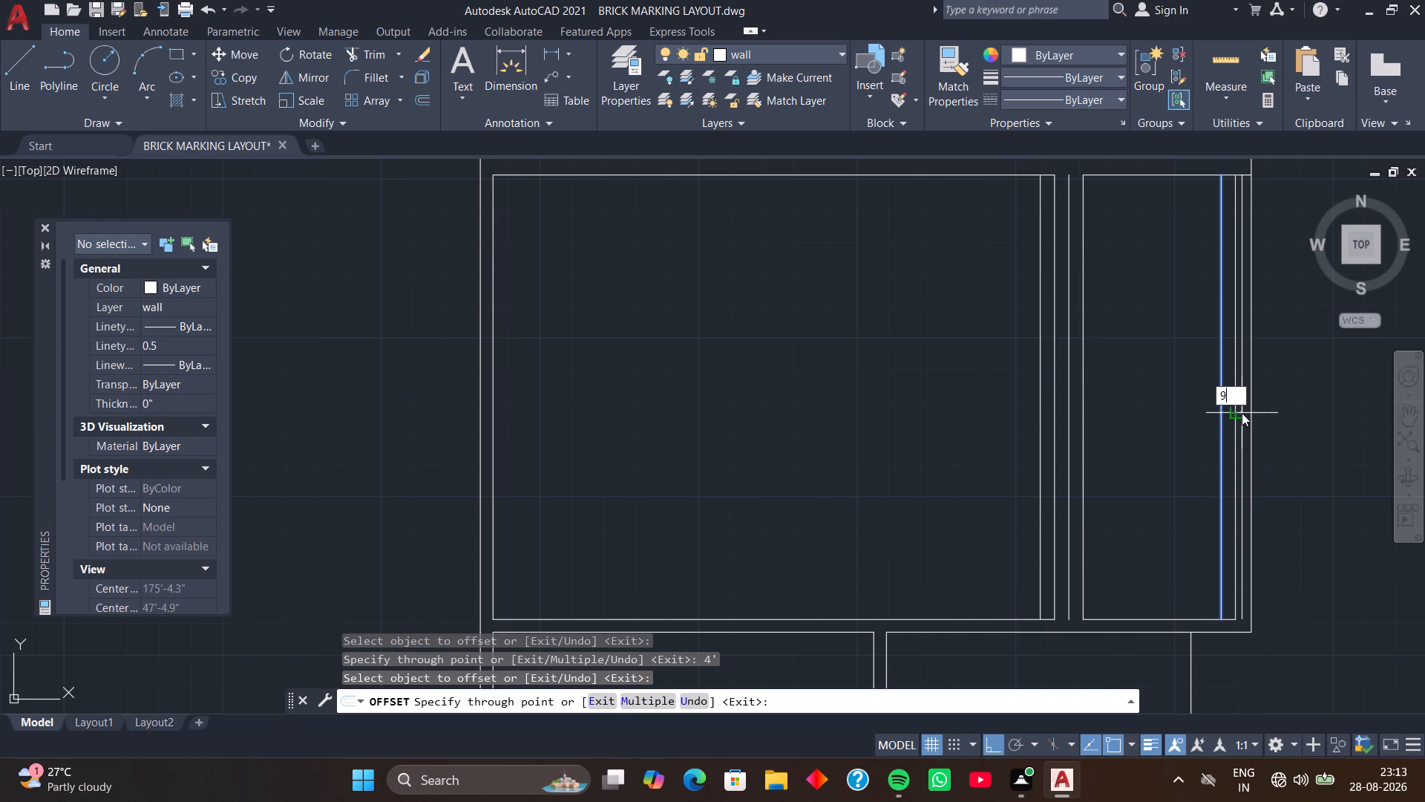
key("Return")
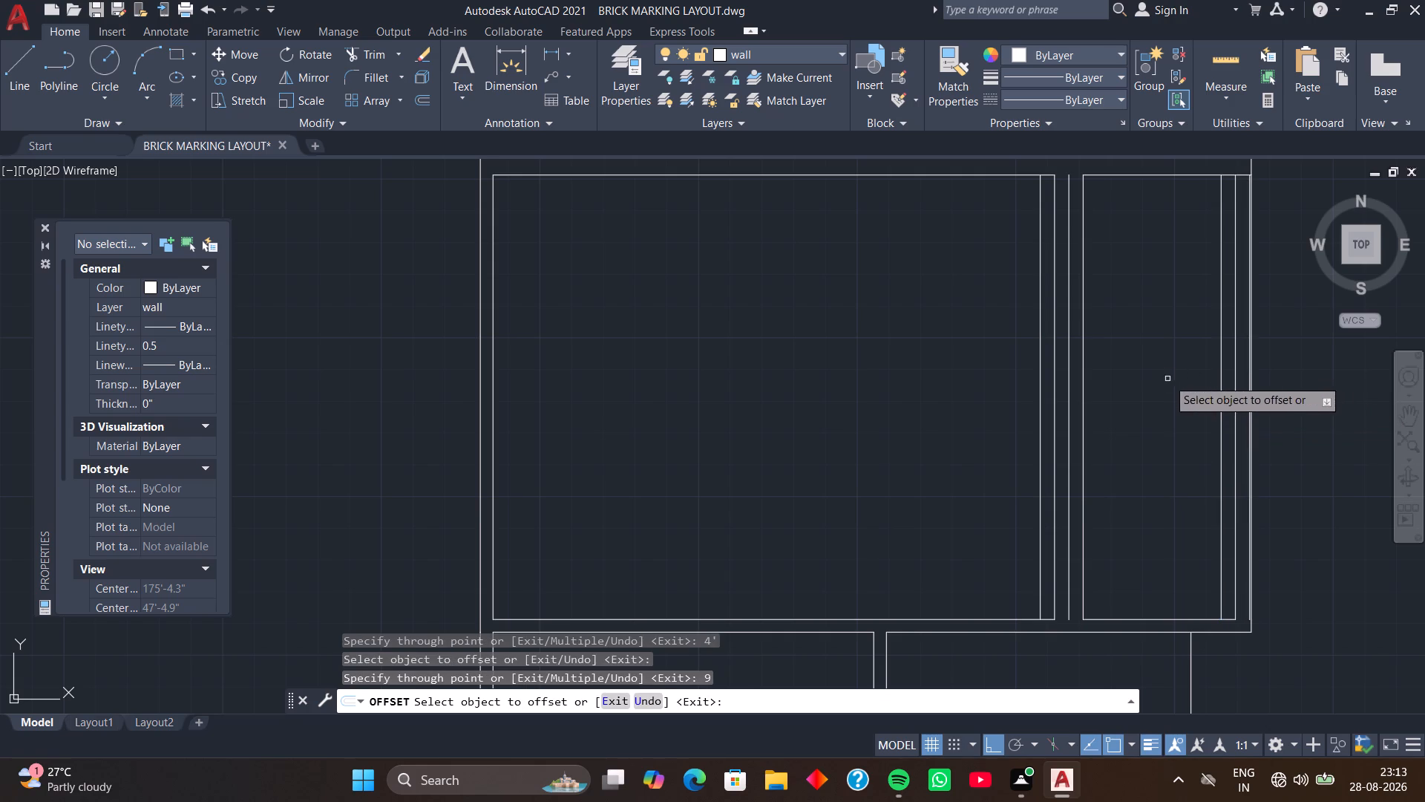
Examine the new offset lines against the existing east walls at the narrow room's north and south ends.
middle_click_drag(1167, 379, 1177, 473)
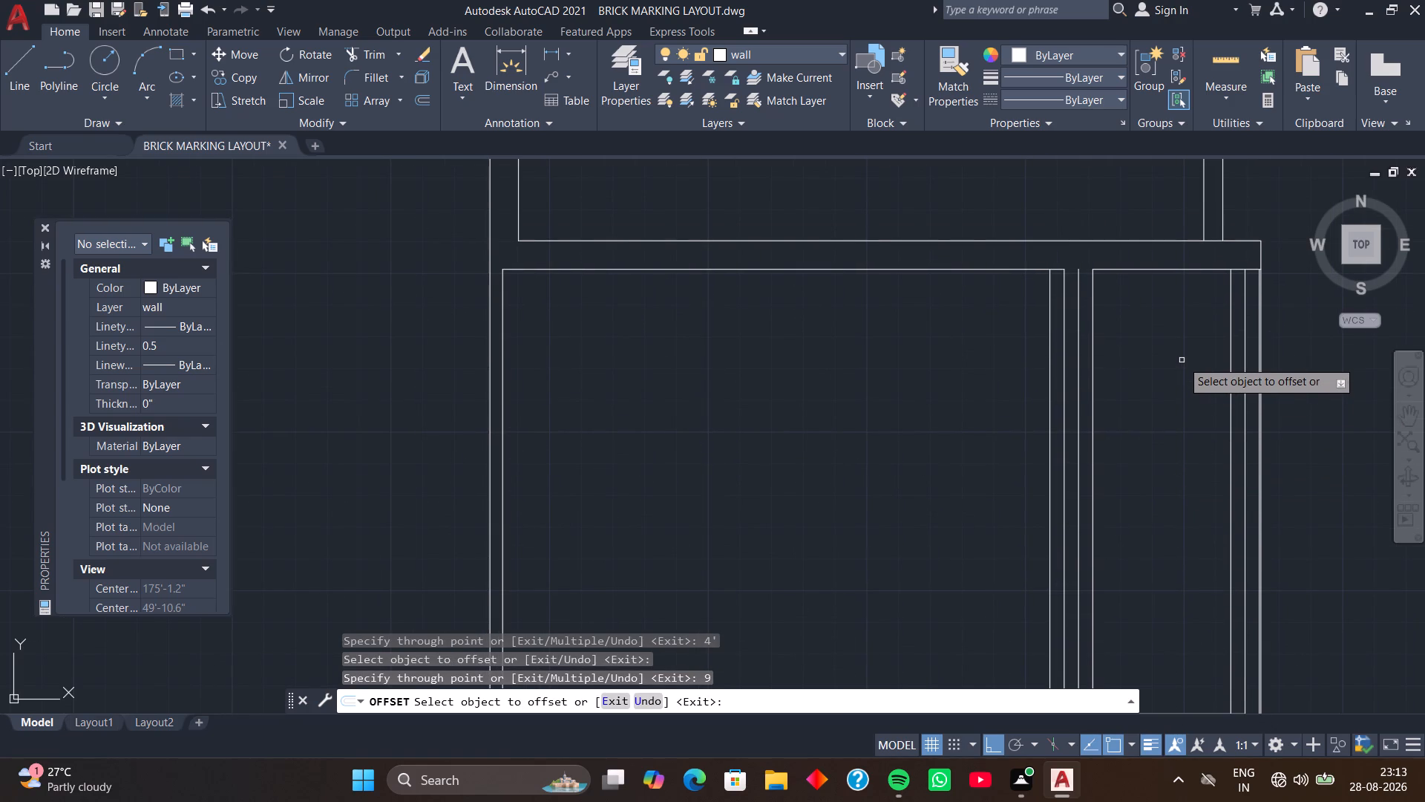
scroll(1213, 283, "up", 1)
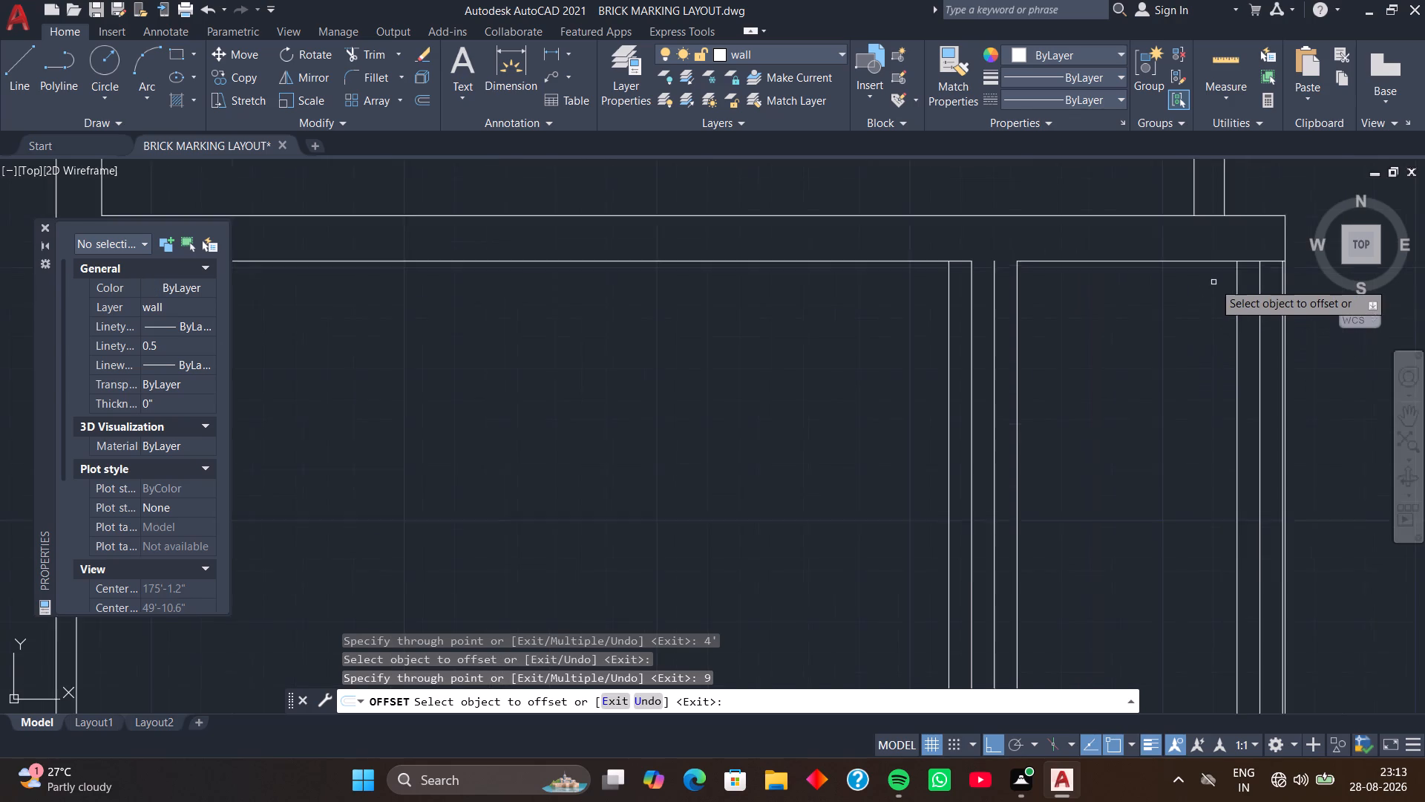
scroll(1213, 282, "up", 1)
middle_click_drag(1209, 332, 1153, 492)
middle_click_drag(1128, 477, 1086, 490)
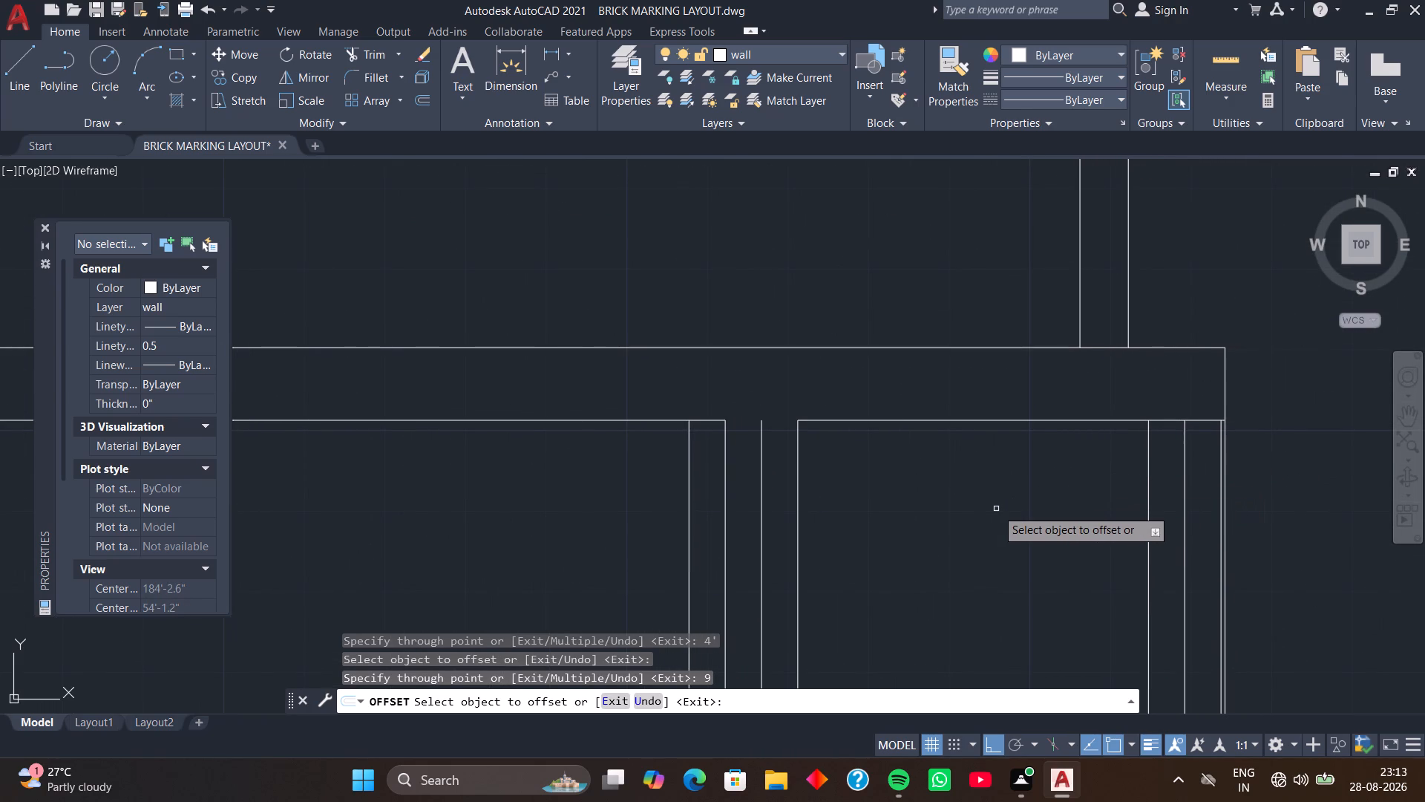
scroll(1002, 523, "down", 2)
middle_click_drag(1014, 544, 1023, 376)
middle_click_drag(1052, 551, 1041, 374)
scroll(1042, 394, "up", 1)
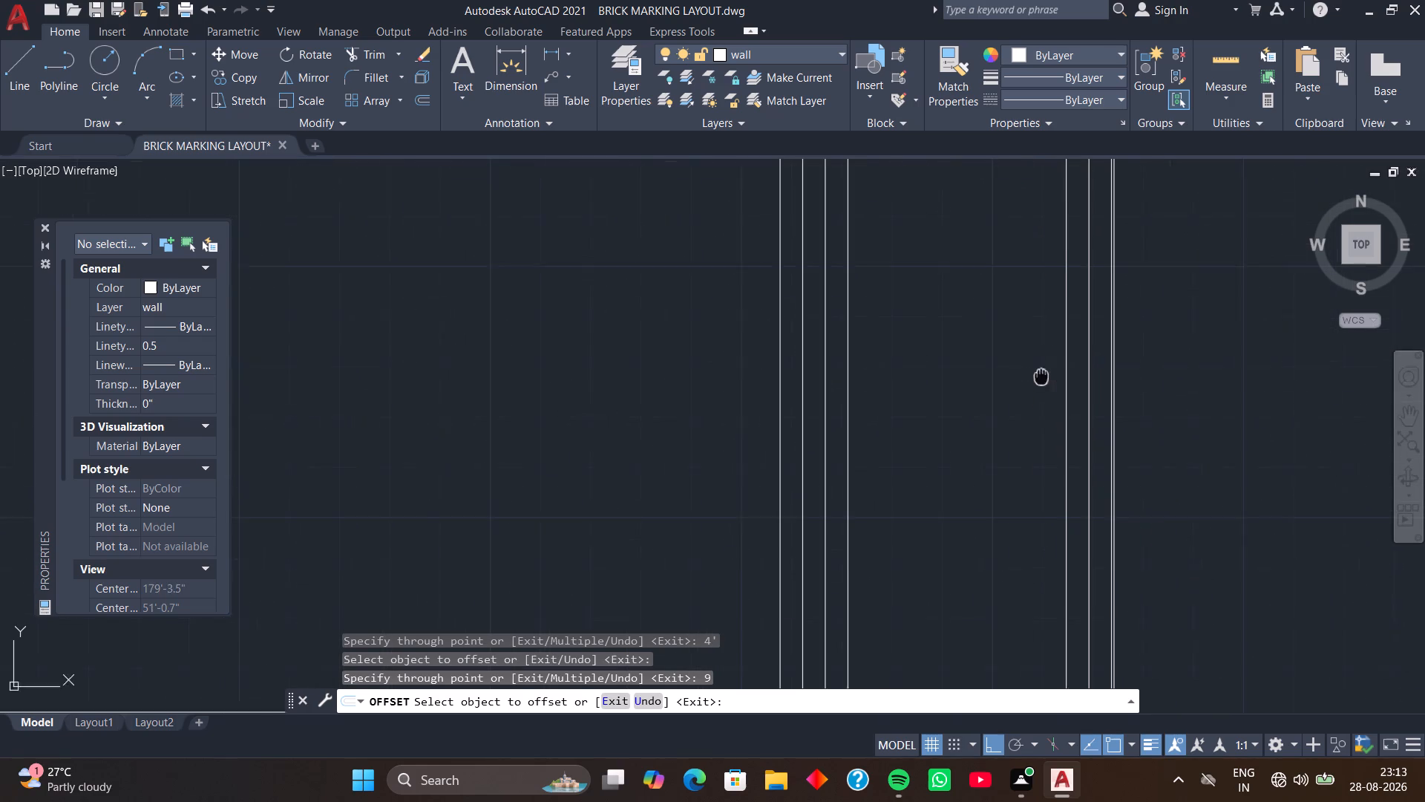
scroll(1050, 450, "down", 2)
middle_click_drag(1042, 488, 1014, 366)
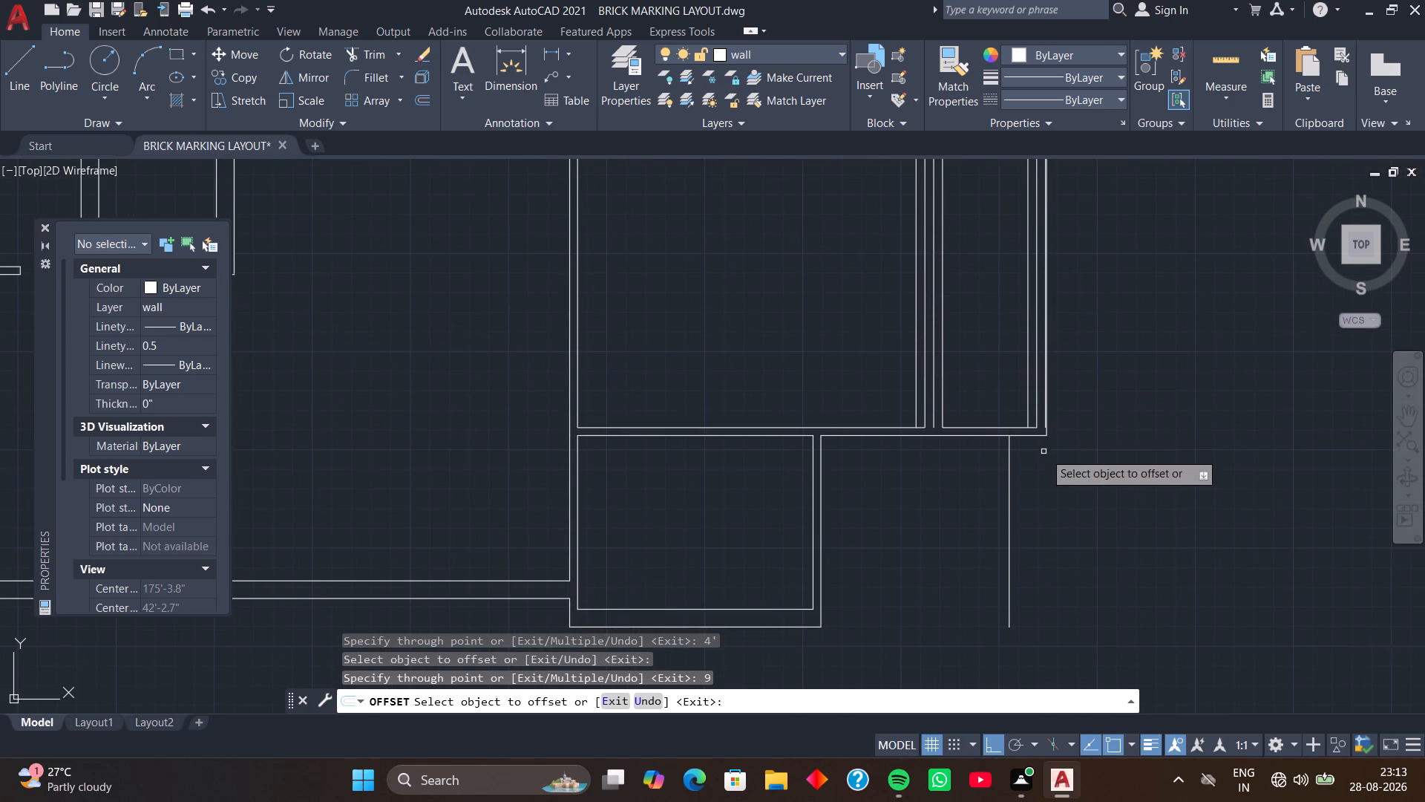
middle_click_drag(1038, 463, 1037, 434)
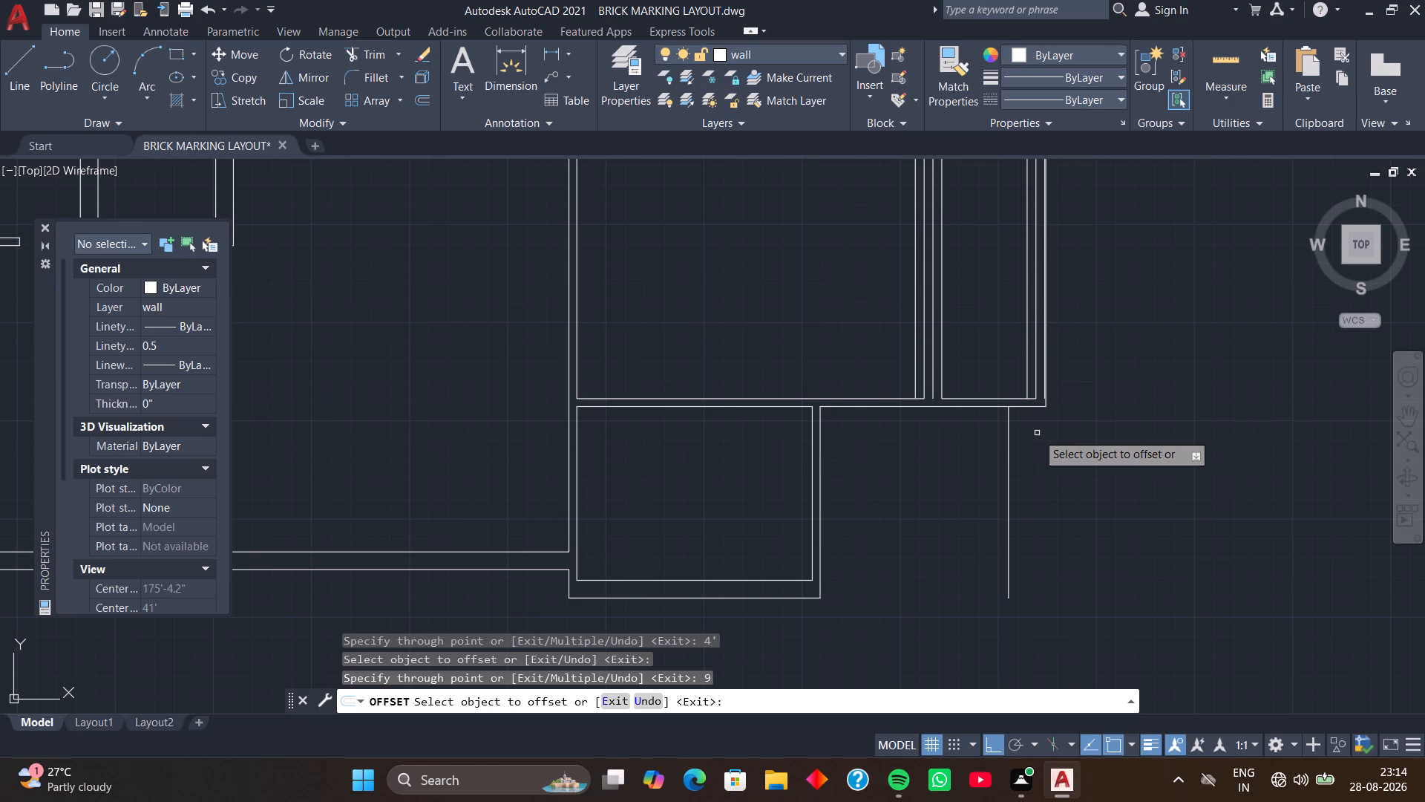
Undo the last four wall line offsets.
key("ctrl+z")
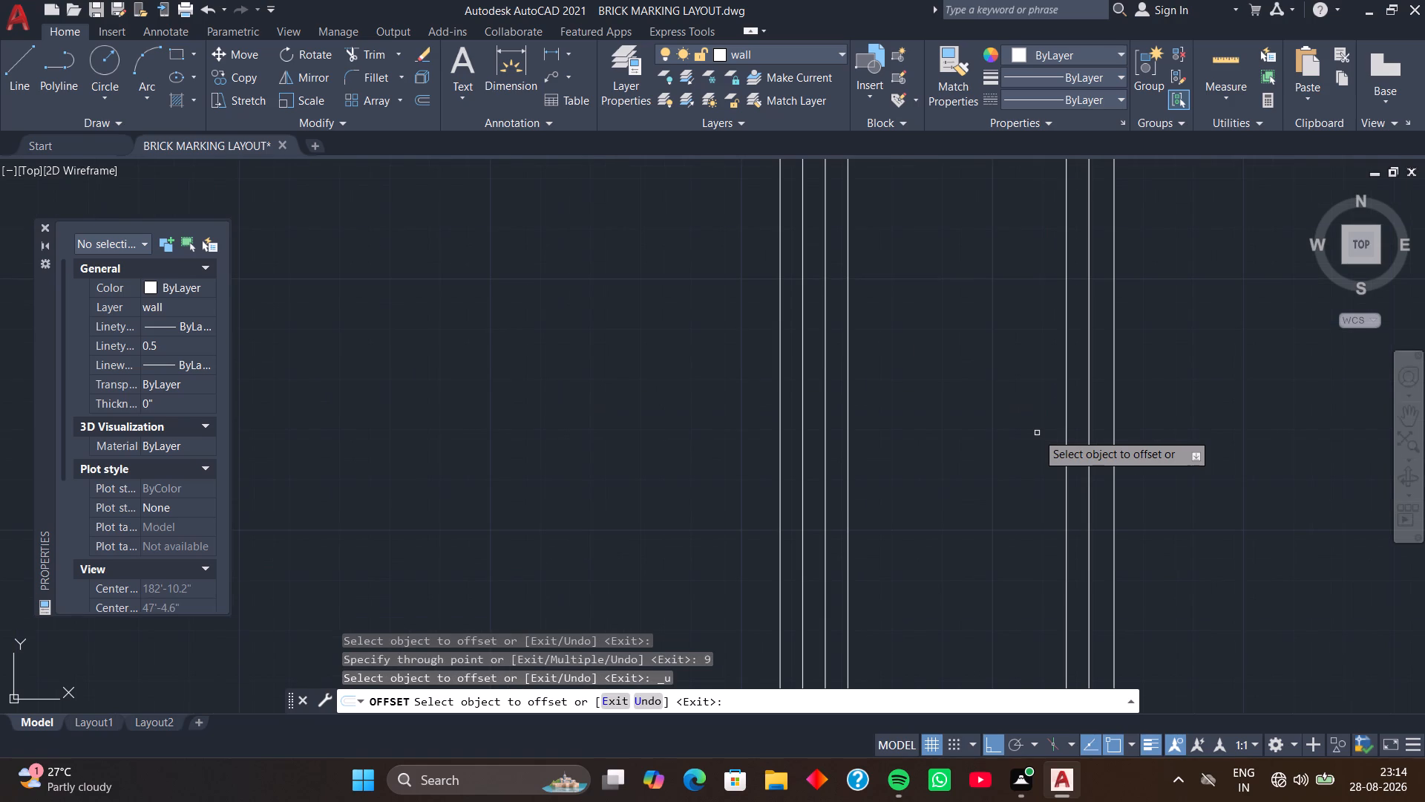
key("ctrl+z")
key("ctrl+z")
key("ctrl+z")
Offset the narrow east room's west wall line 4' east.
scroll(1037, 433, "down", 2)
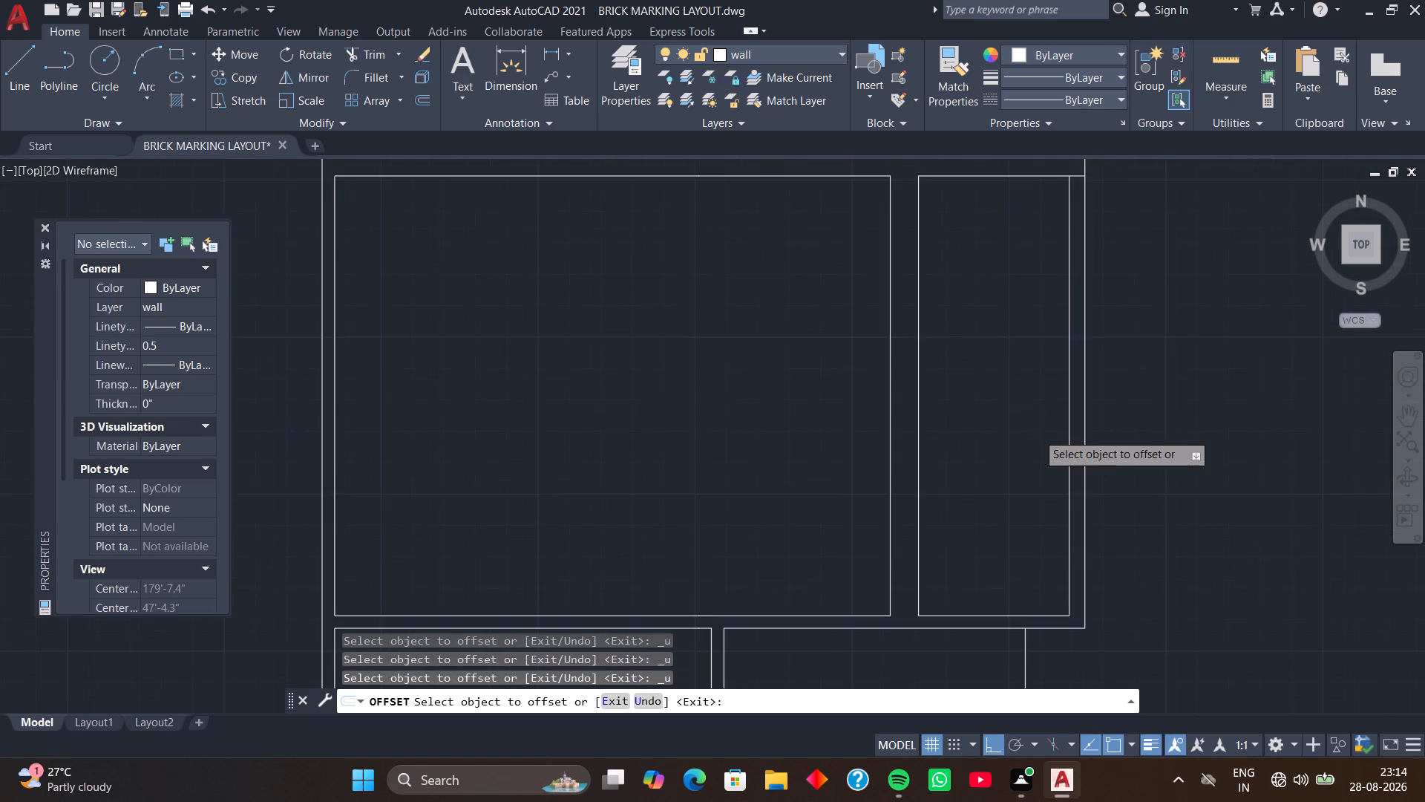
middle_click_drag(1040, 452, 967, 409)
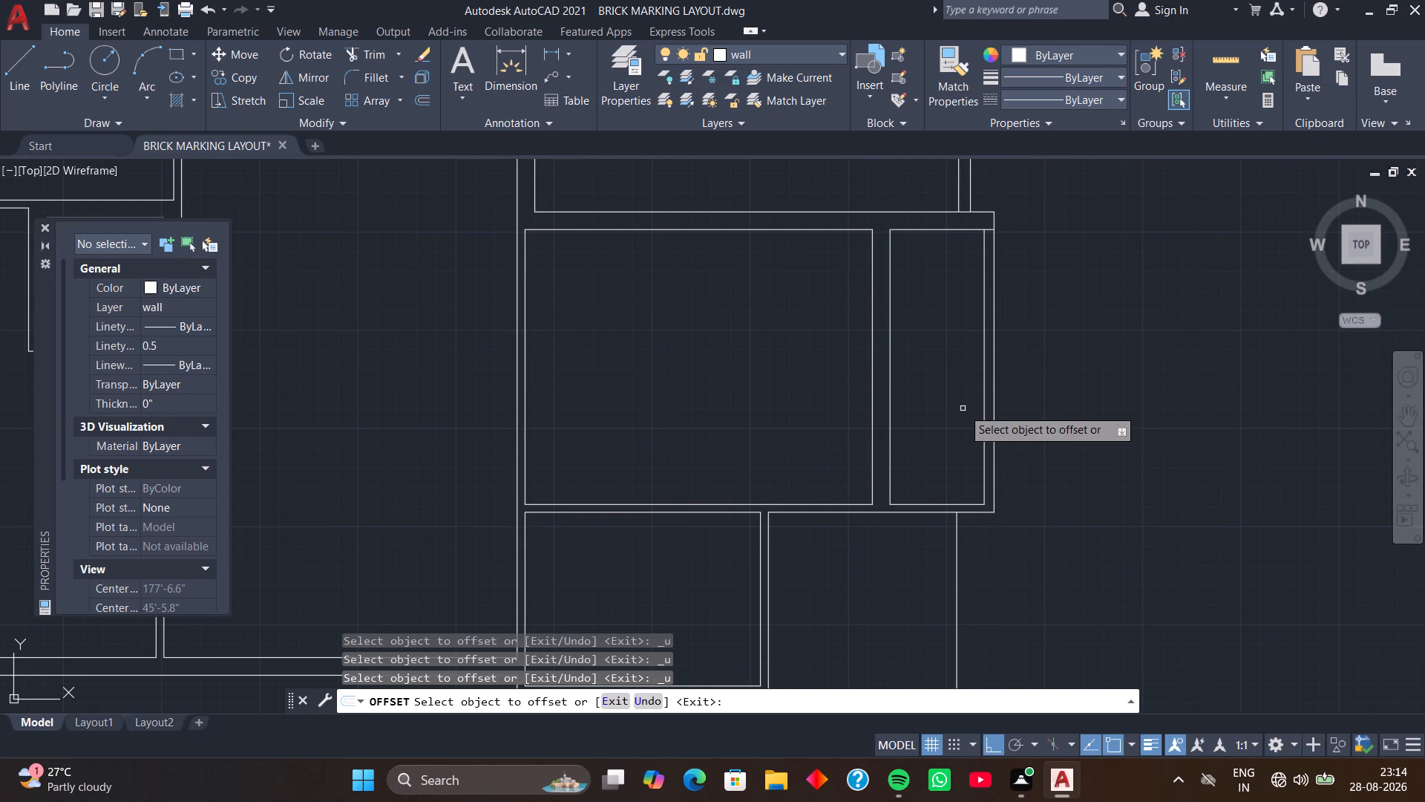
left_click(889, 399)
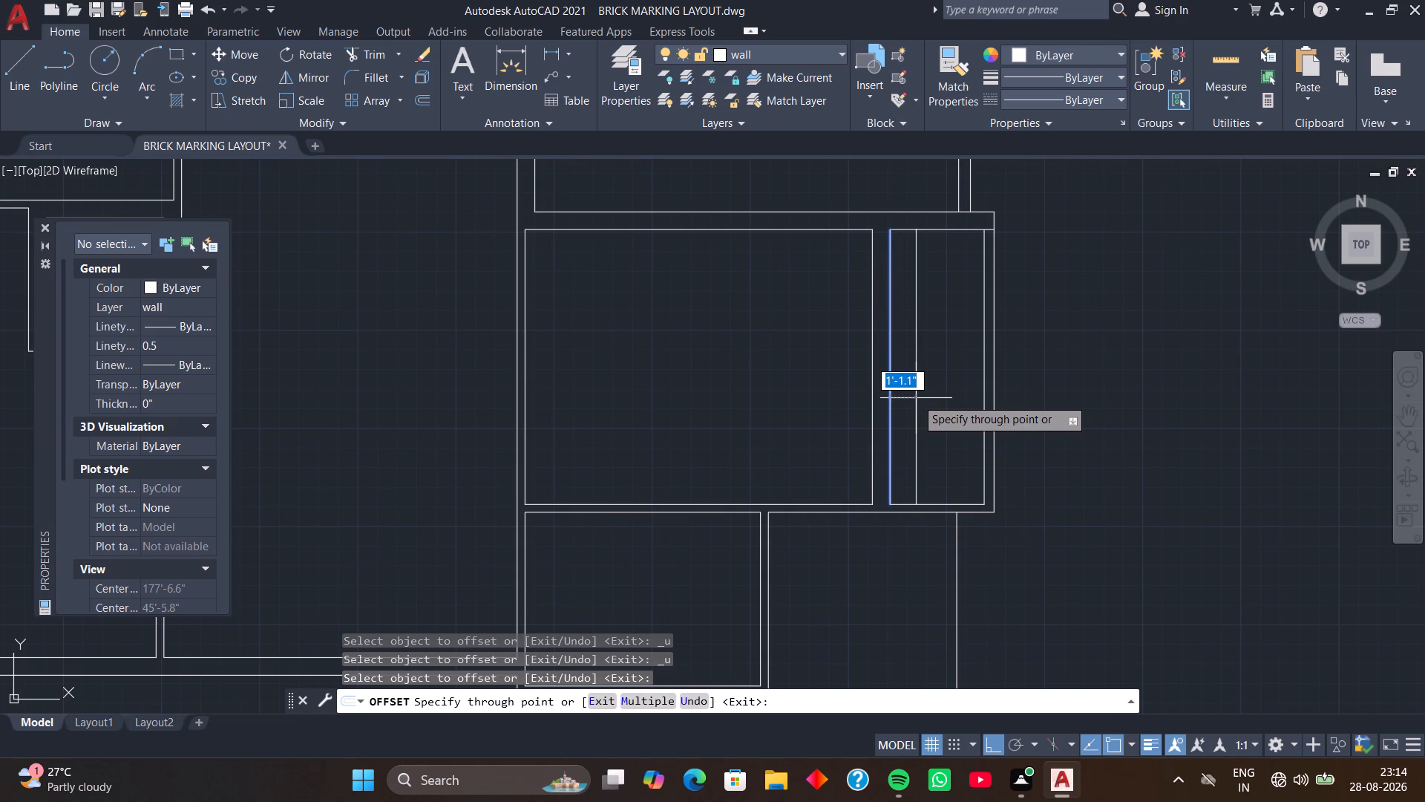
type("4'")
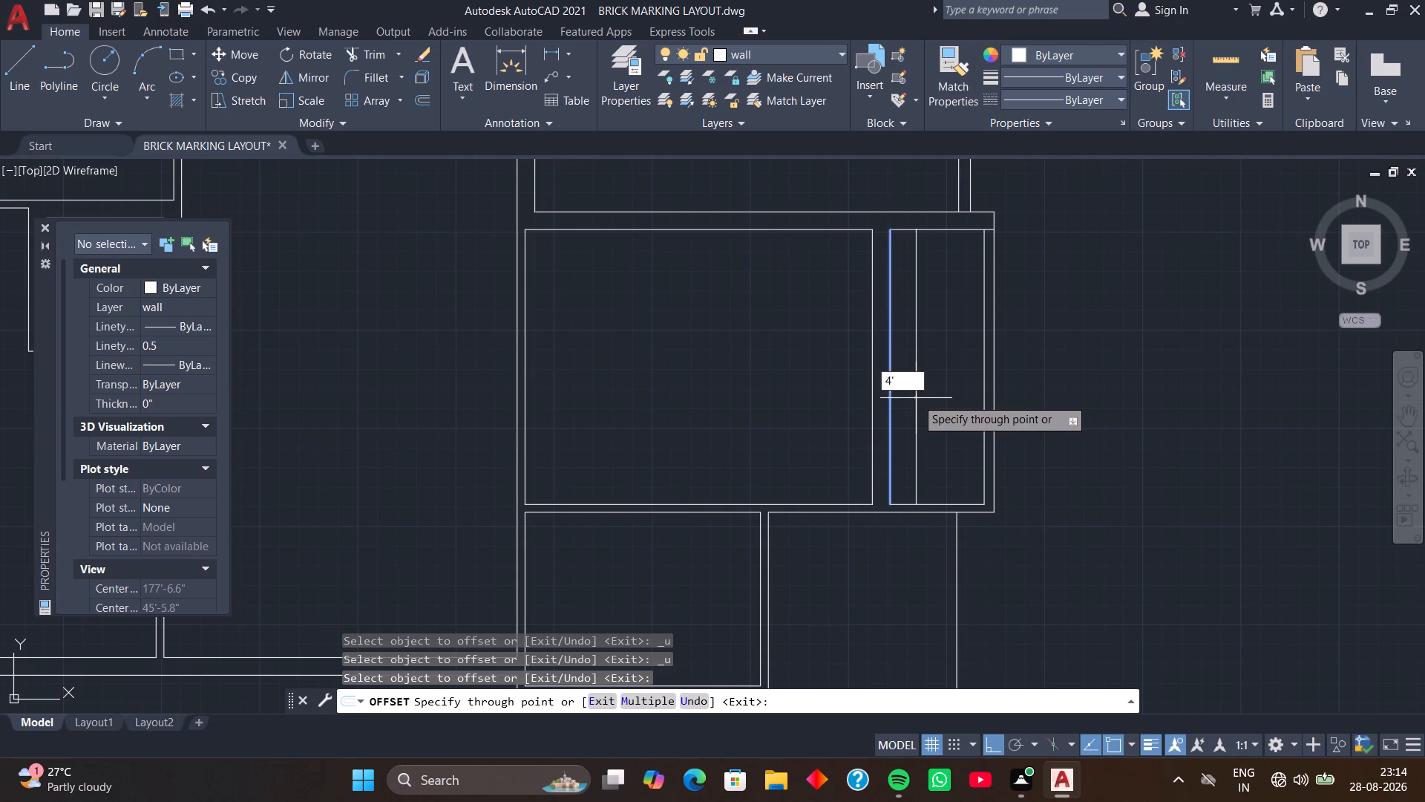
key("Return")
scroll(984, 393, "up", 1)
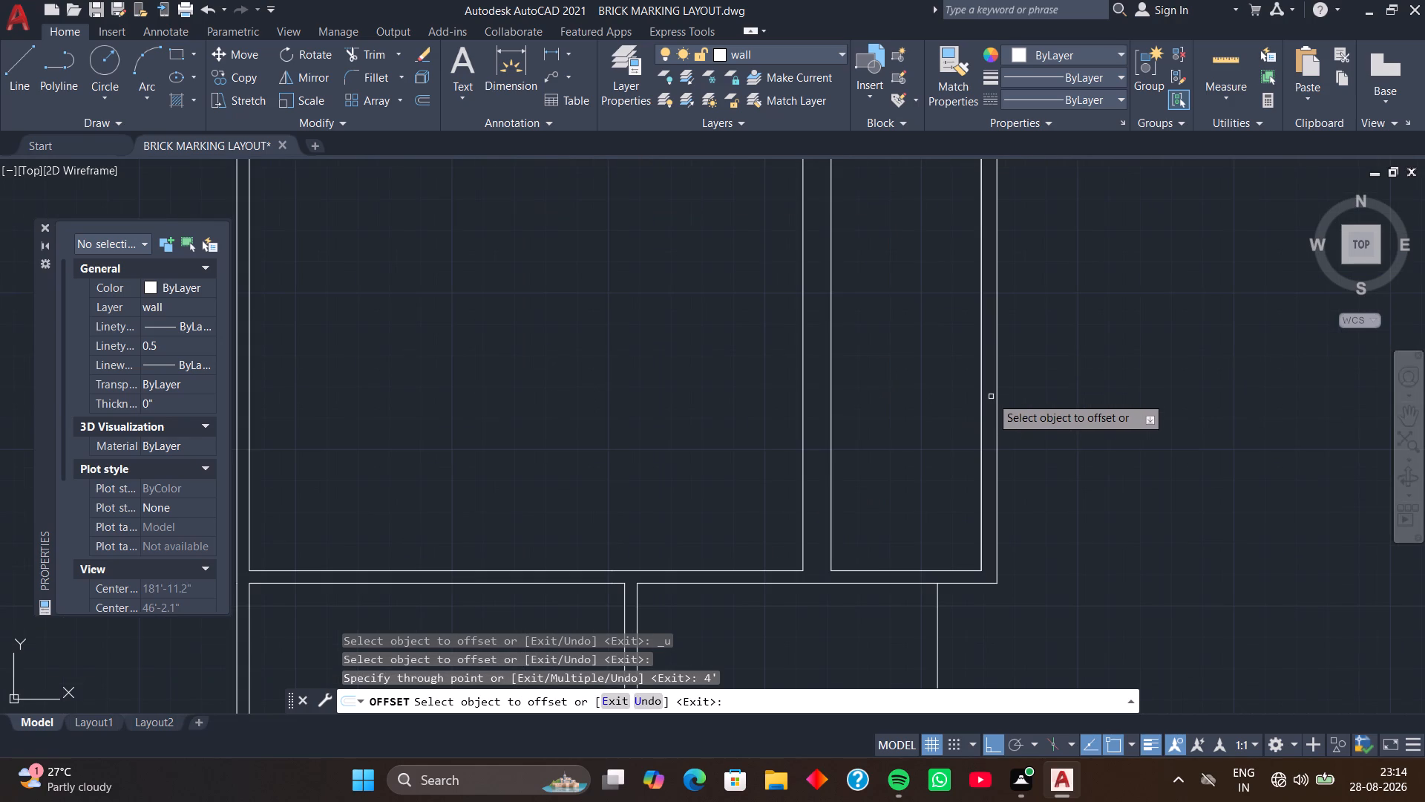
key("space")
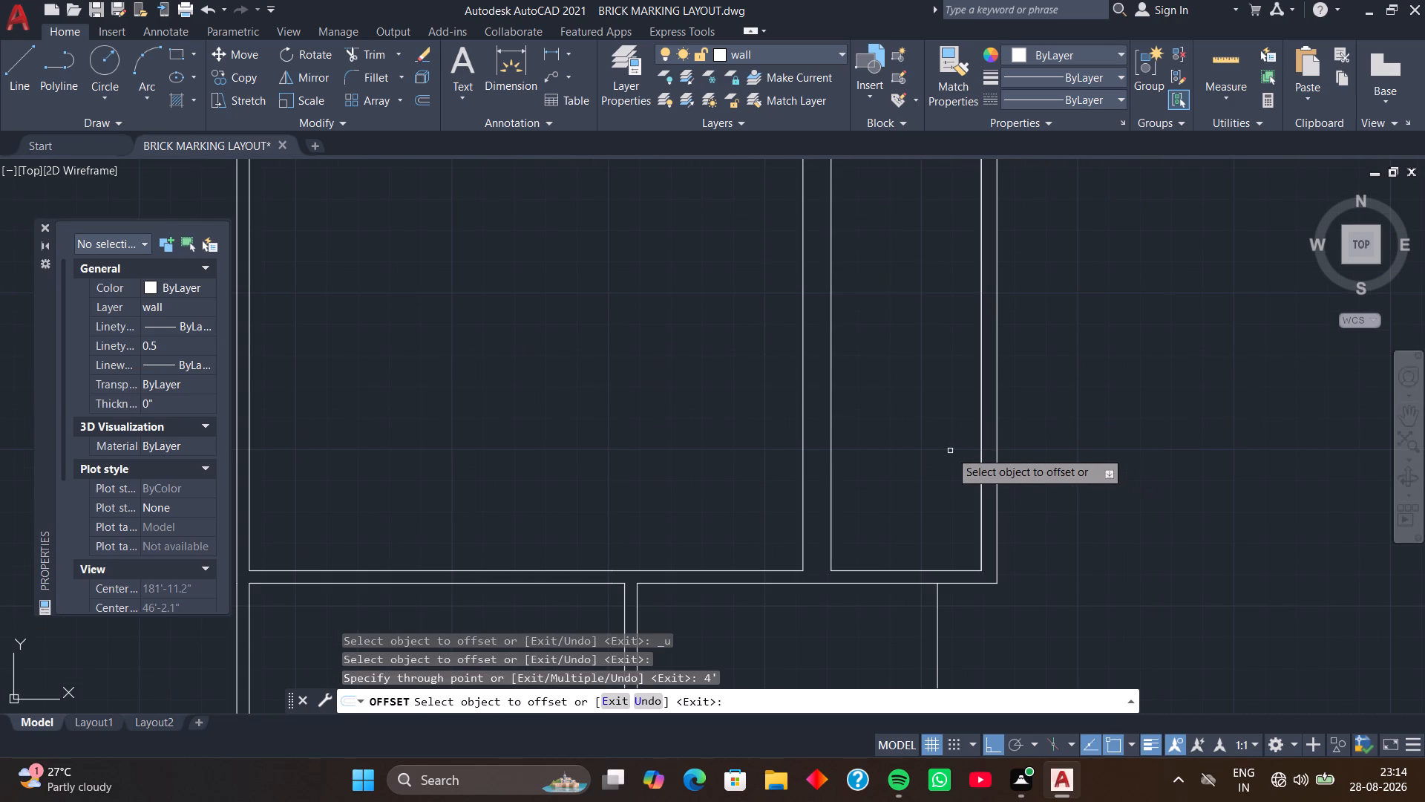
Trim away all the vertical east wall lines of the narrow east room with a fence across them.
type("TR")
key("space")
left_click_drag(1003, 389, 947, 440)
scroll(963, 386, "down", 1)
middle_click_drag(955, 365, 943, 446)
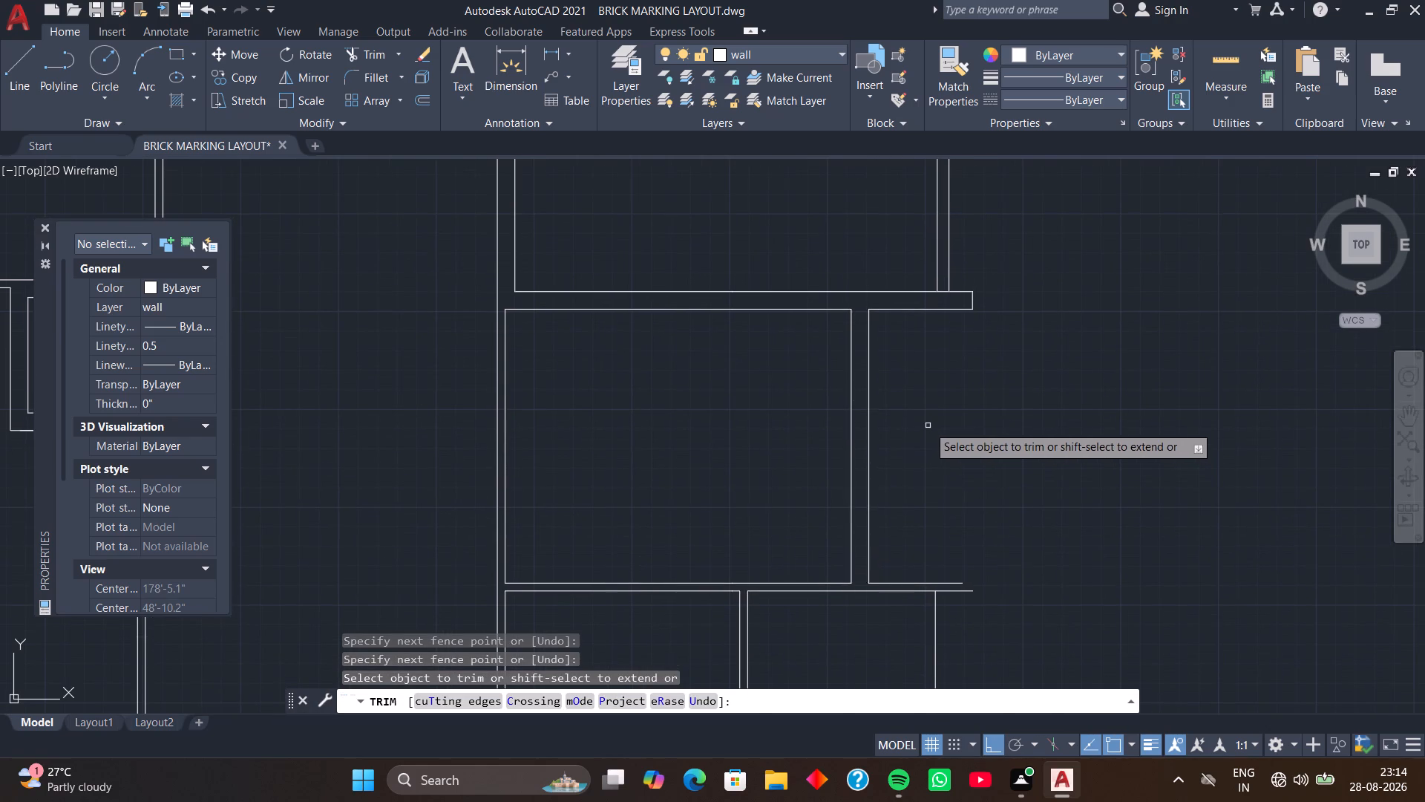
key("space")
Offset the narrow east room's west wall line 4' east, and offset the resulting east line 9" to its west side.
key("o")
key("space")
key("space")
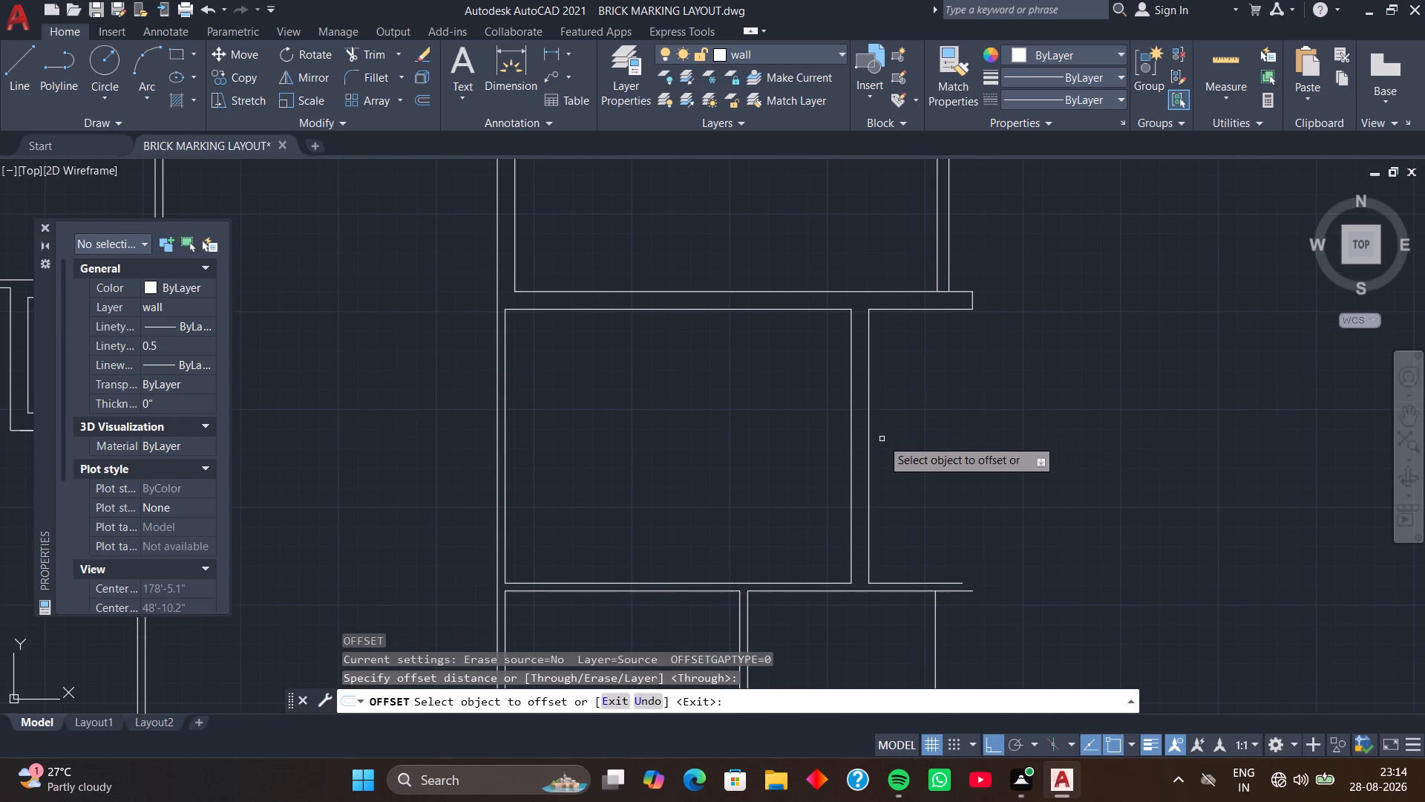
left_click(870, 444)
type("4'")
key("Return")
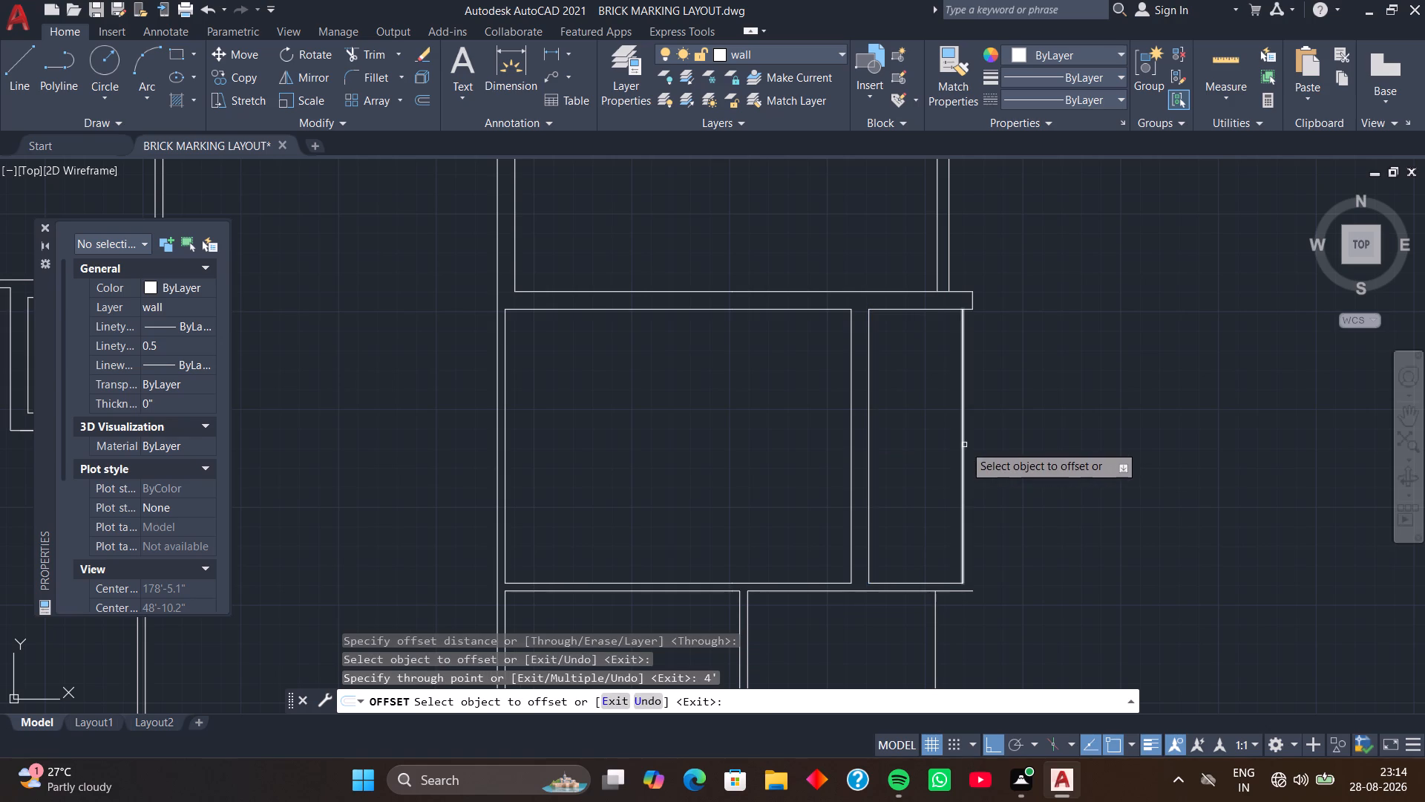
left_click(964, 445)
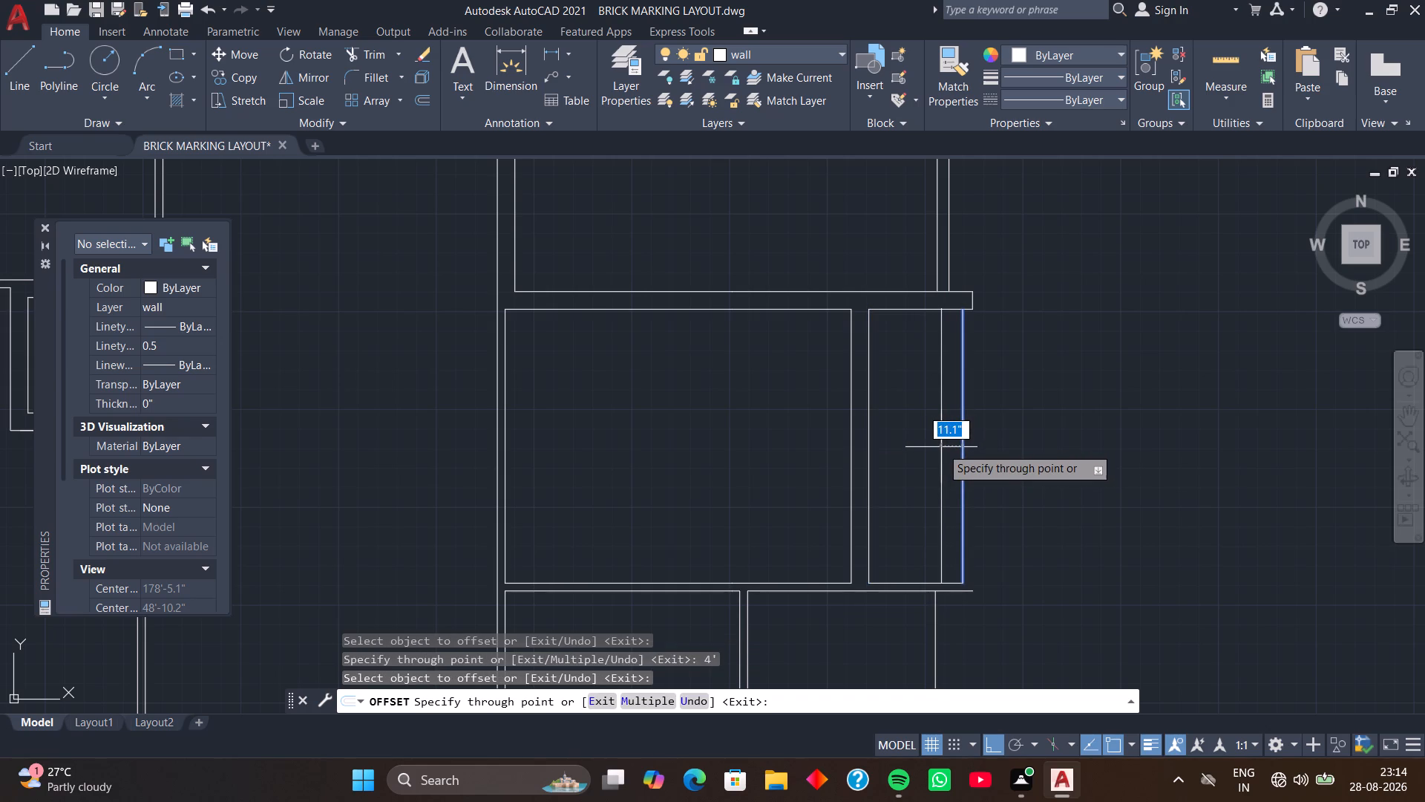
key("9")
key("Return")
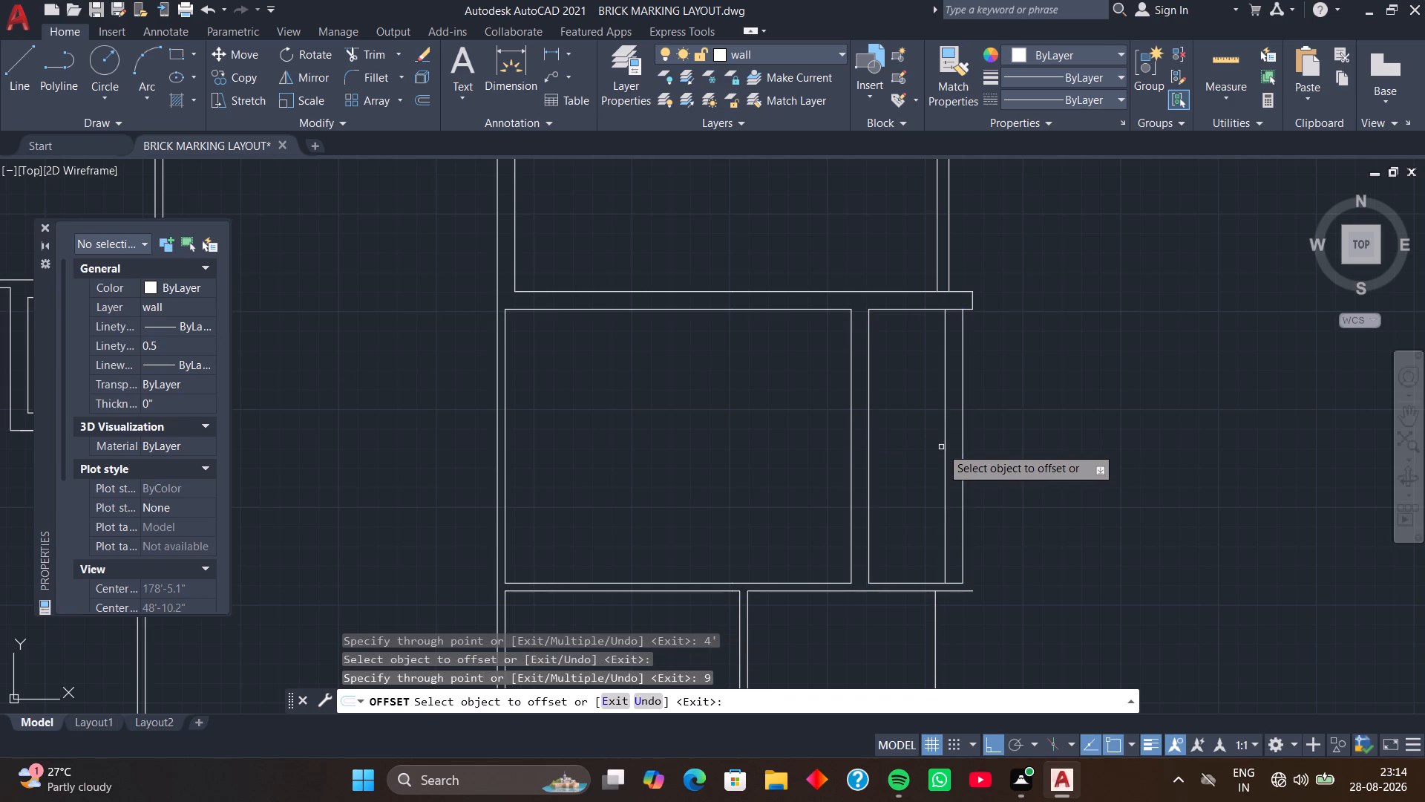
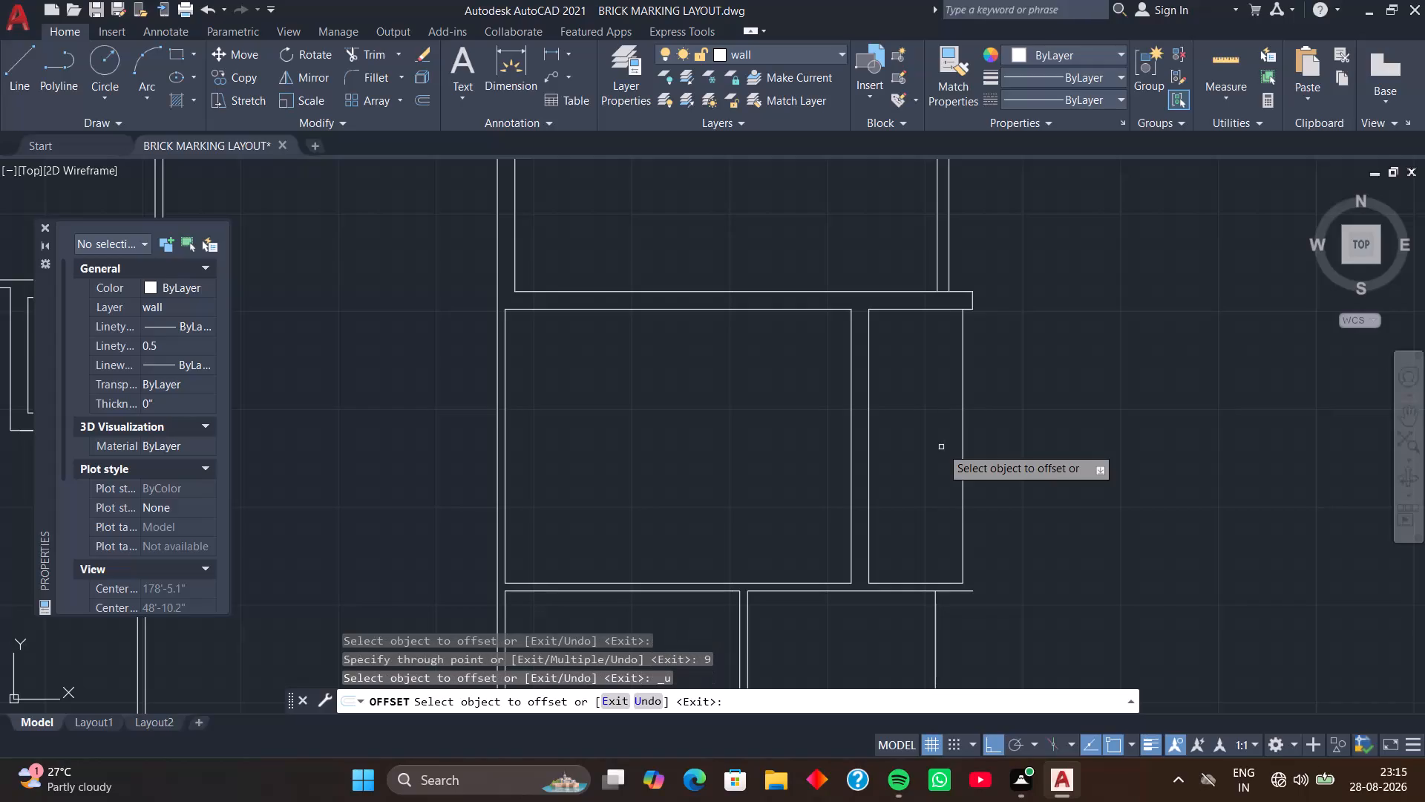
Undo the 4' and 9" offsets that formed the narrow east room's east wall lines.
key("ctrl+z")
key("ctrl+z")
key("ctrl+z")
key("ctrl+z")
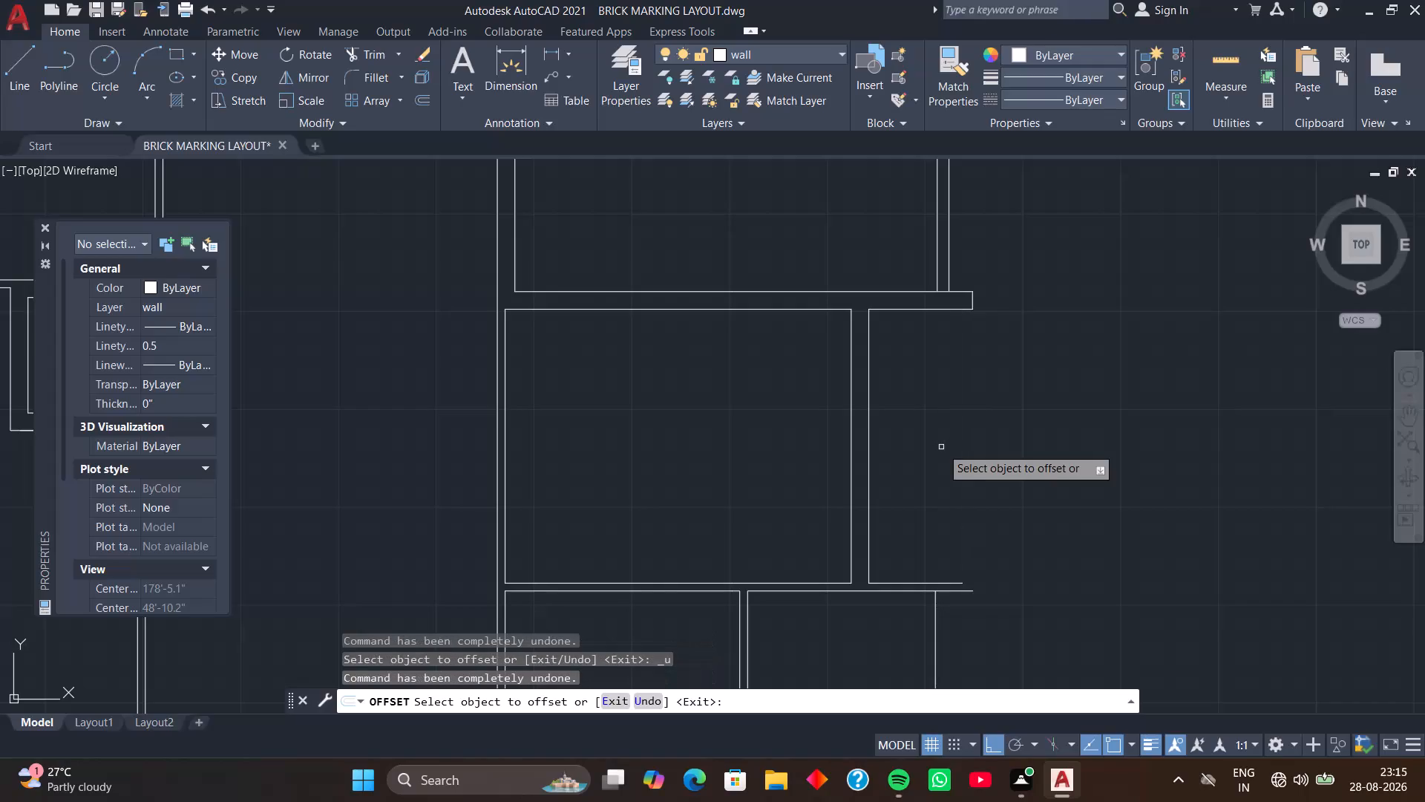
key("ctrl+z")
key("ctrl+z")
key("ctrl+z")
key("ctrl+z")
key("ctrl+z")
key("ctrl+z")
key("ctrl+z")
key("ctrl+z")
key("ctrl+z")
Draw a ray straight south from the southeast corner of the wall above the narrow east room.
type("RA")
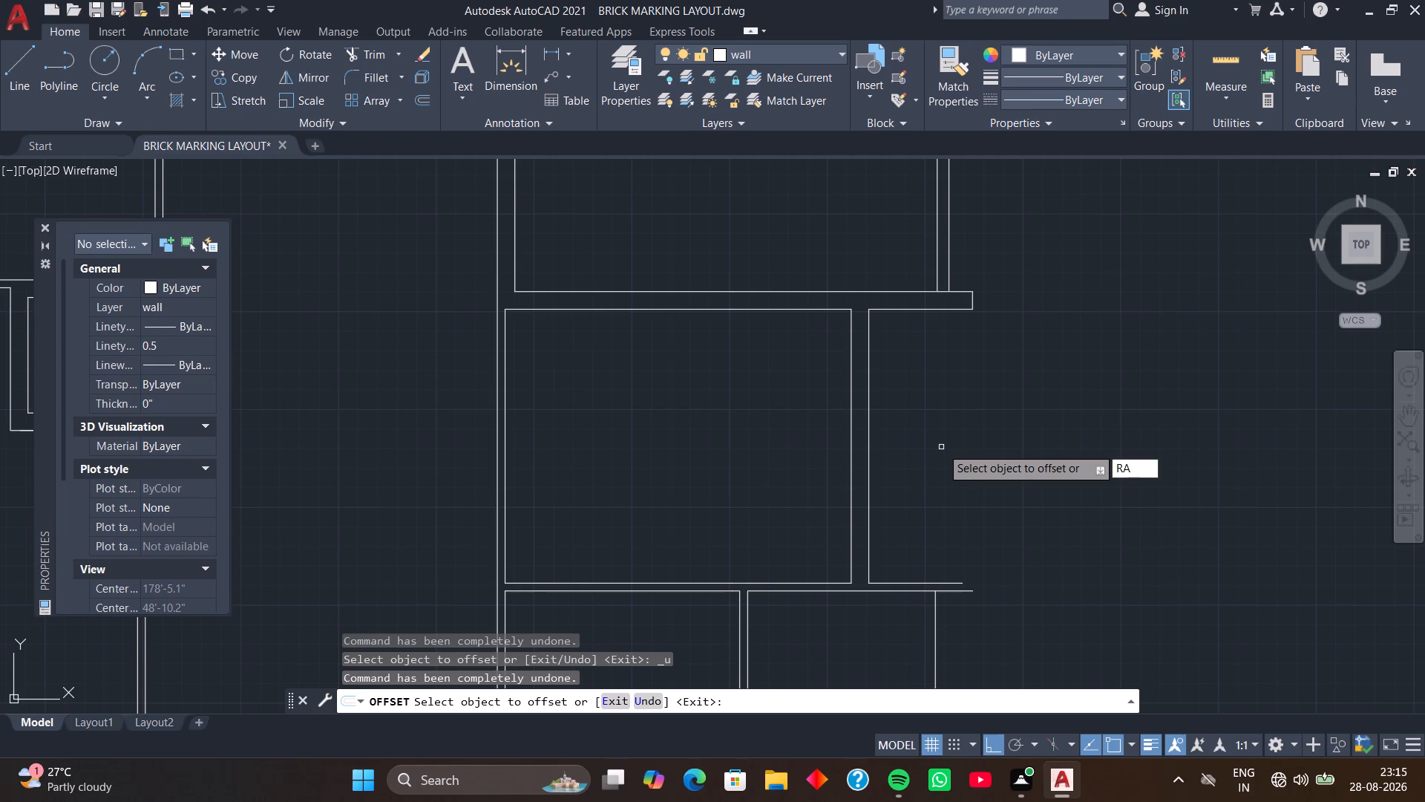
type("Y")
key("space")
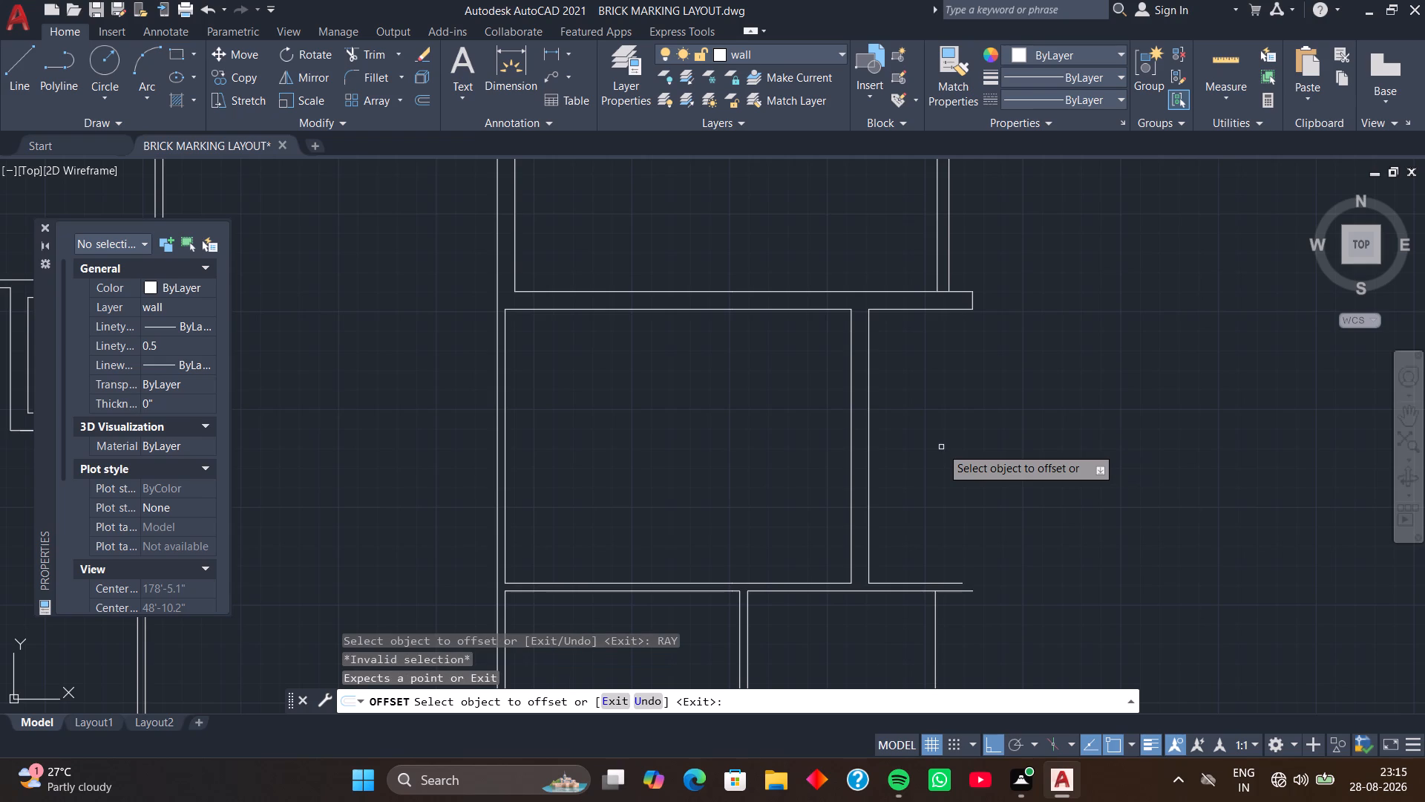
key("Escape")
type("RAY")
key("space")
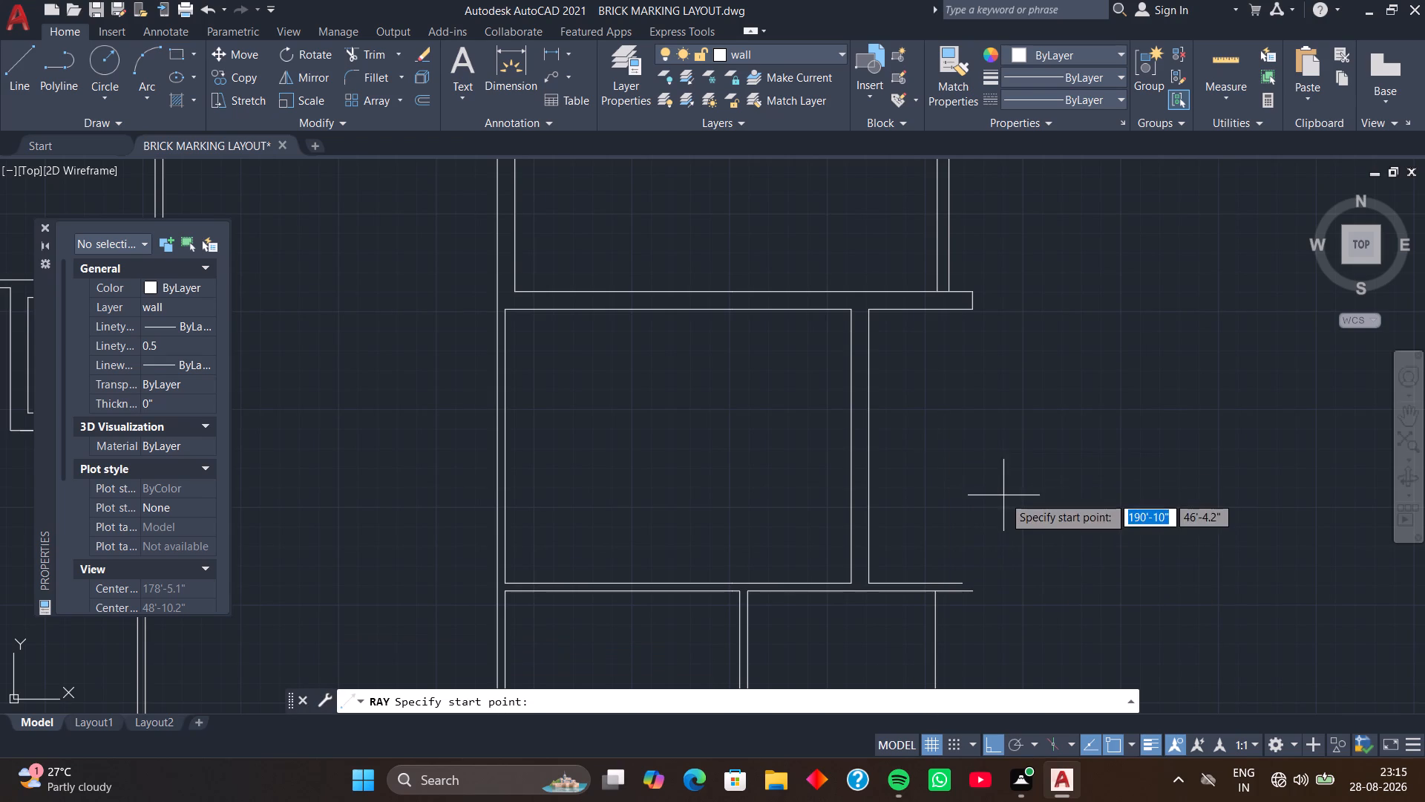
left_click(976, 312)
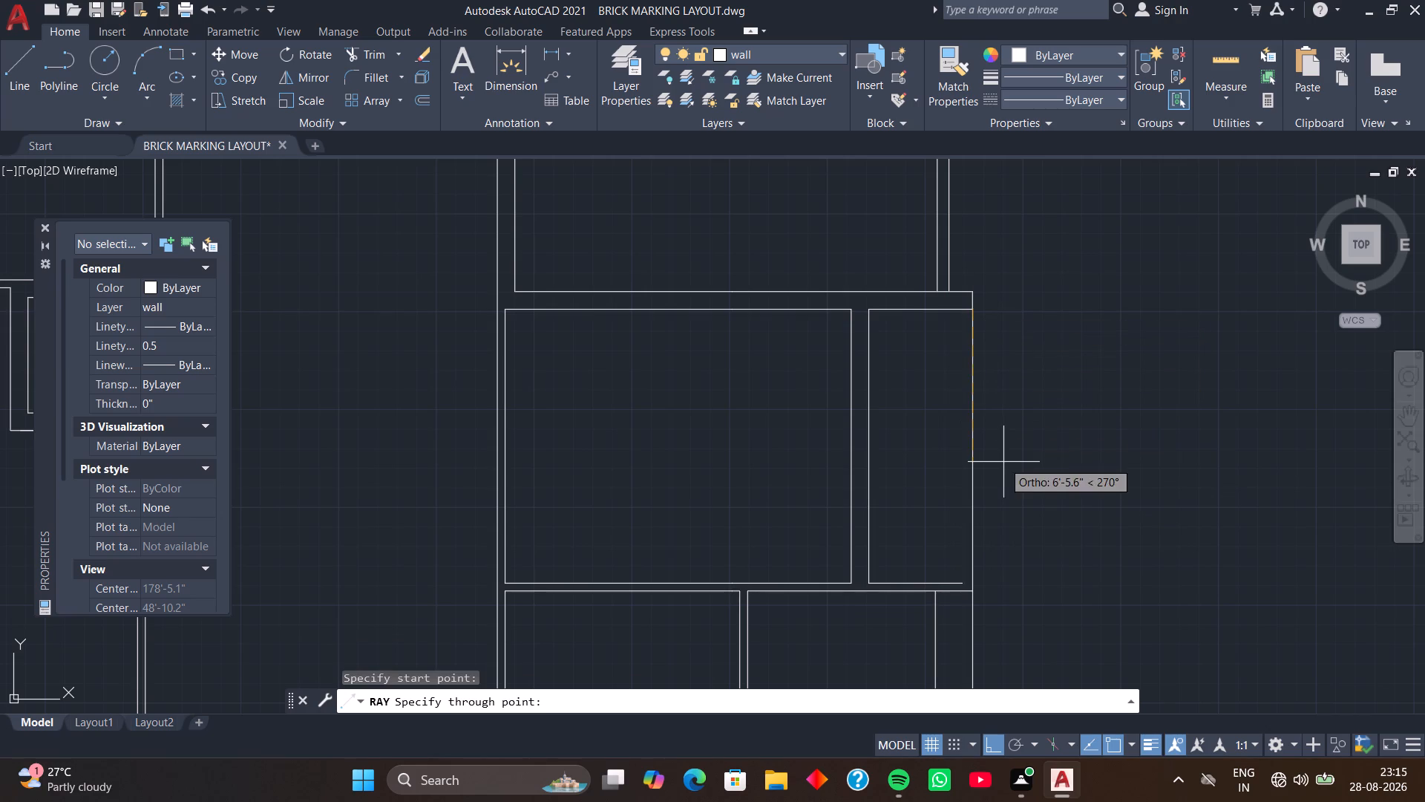
left_click(1003, 463)
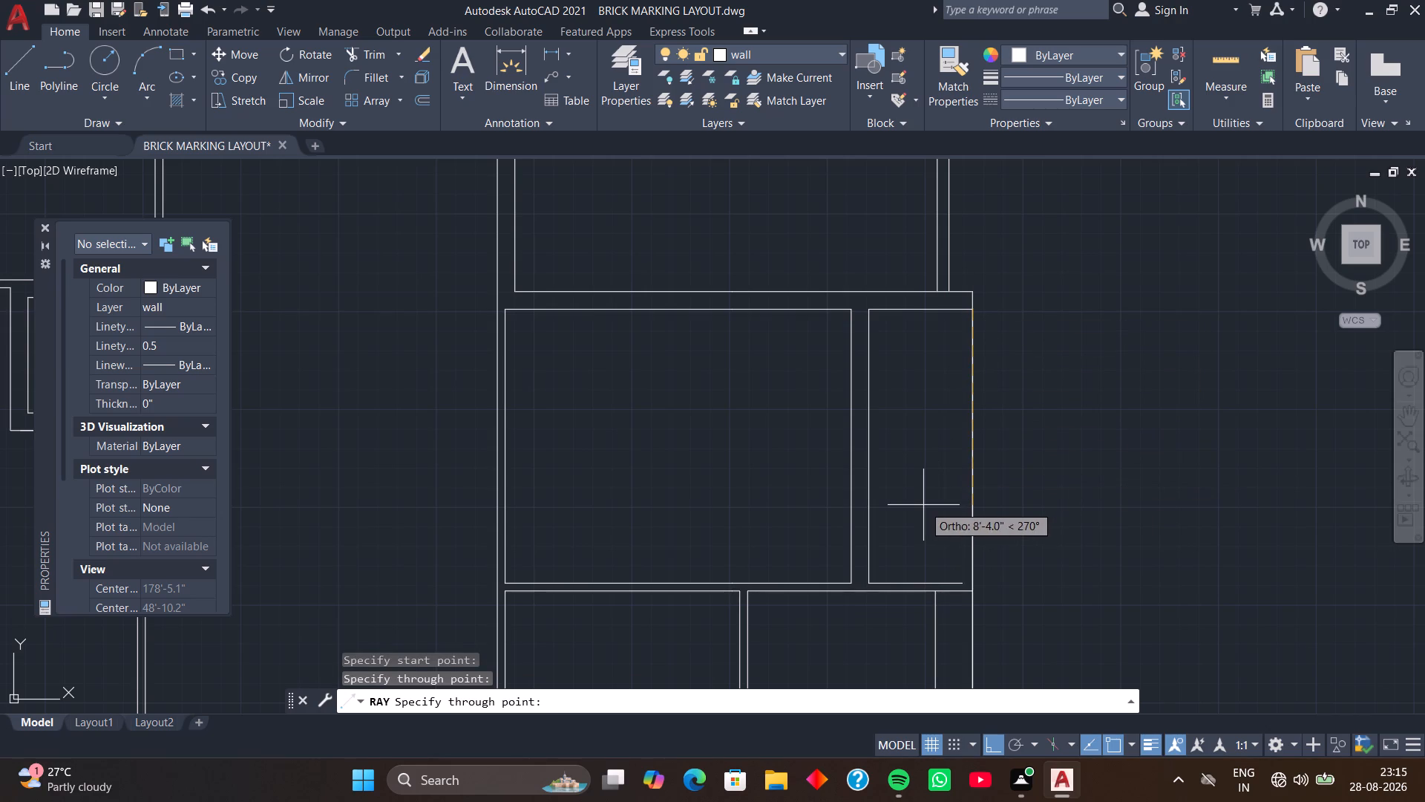
key("space")
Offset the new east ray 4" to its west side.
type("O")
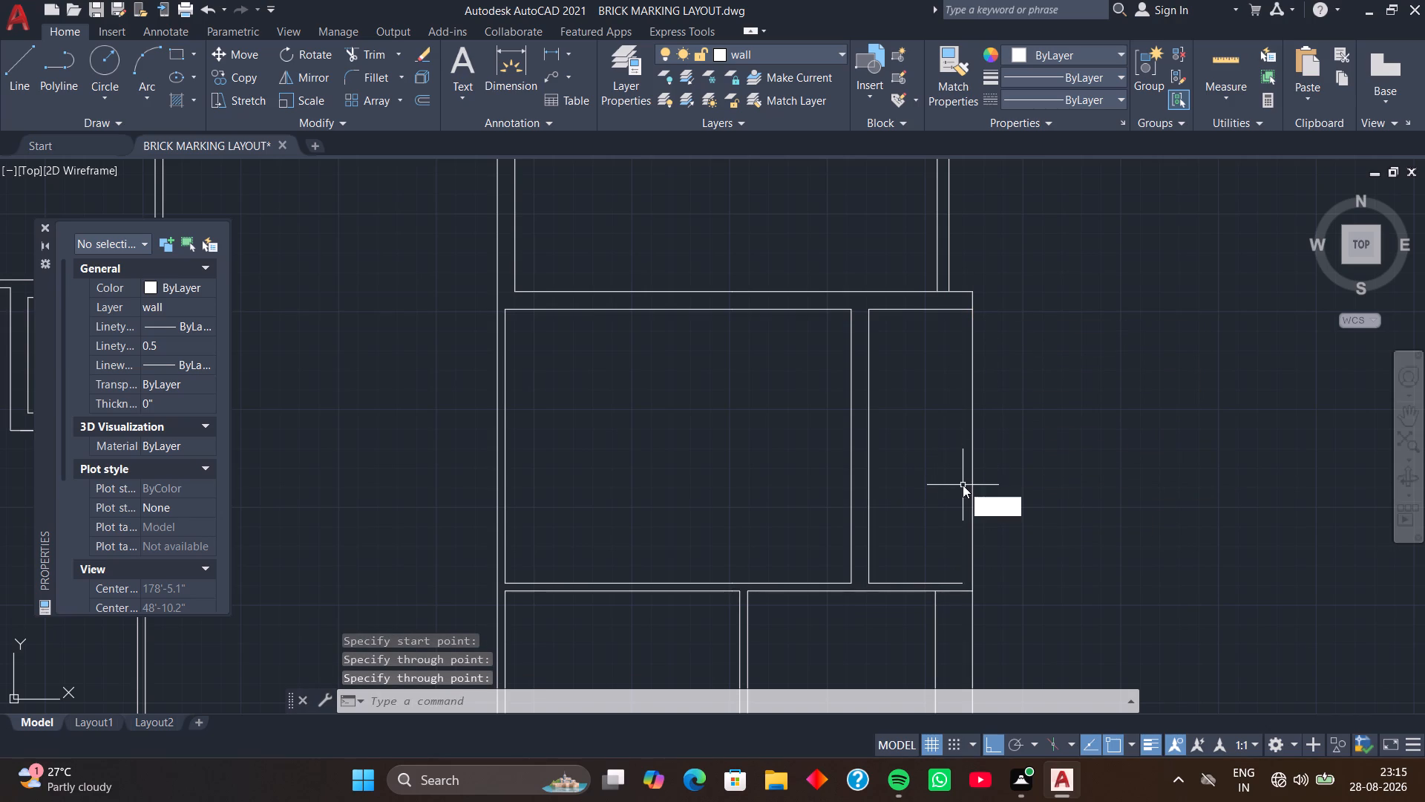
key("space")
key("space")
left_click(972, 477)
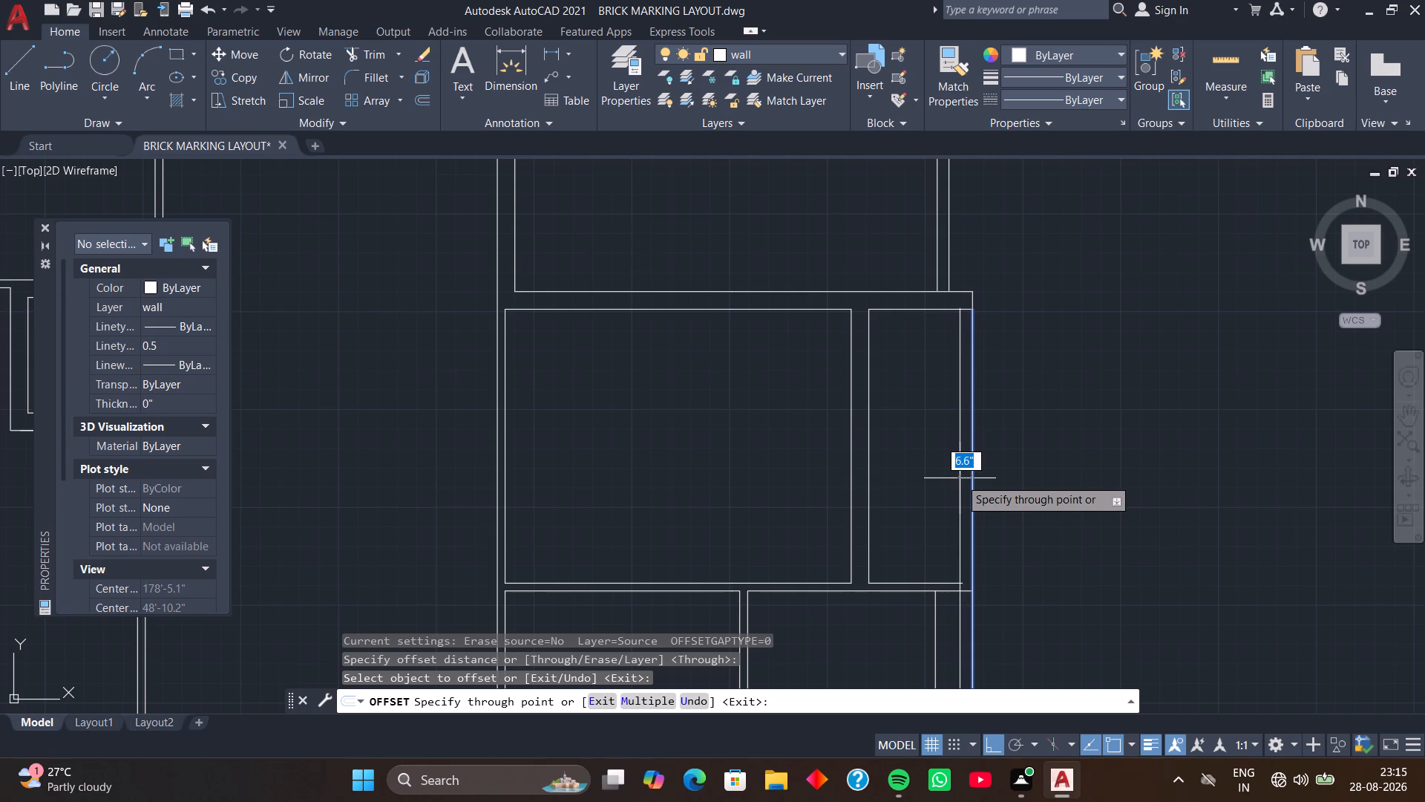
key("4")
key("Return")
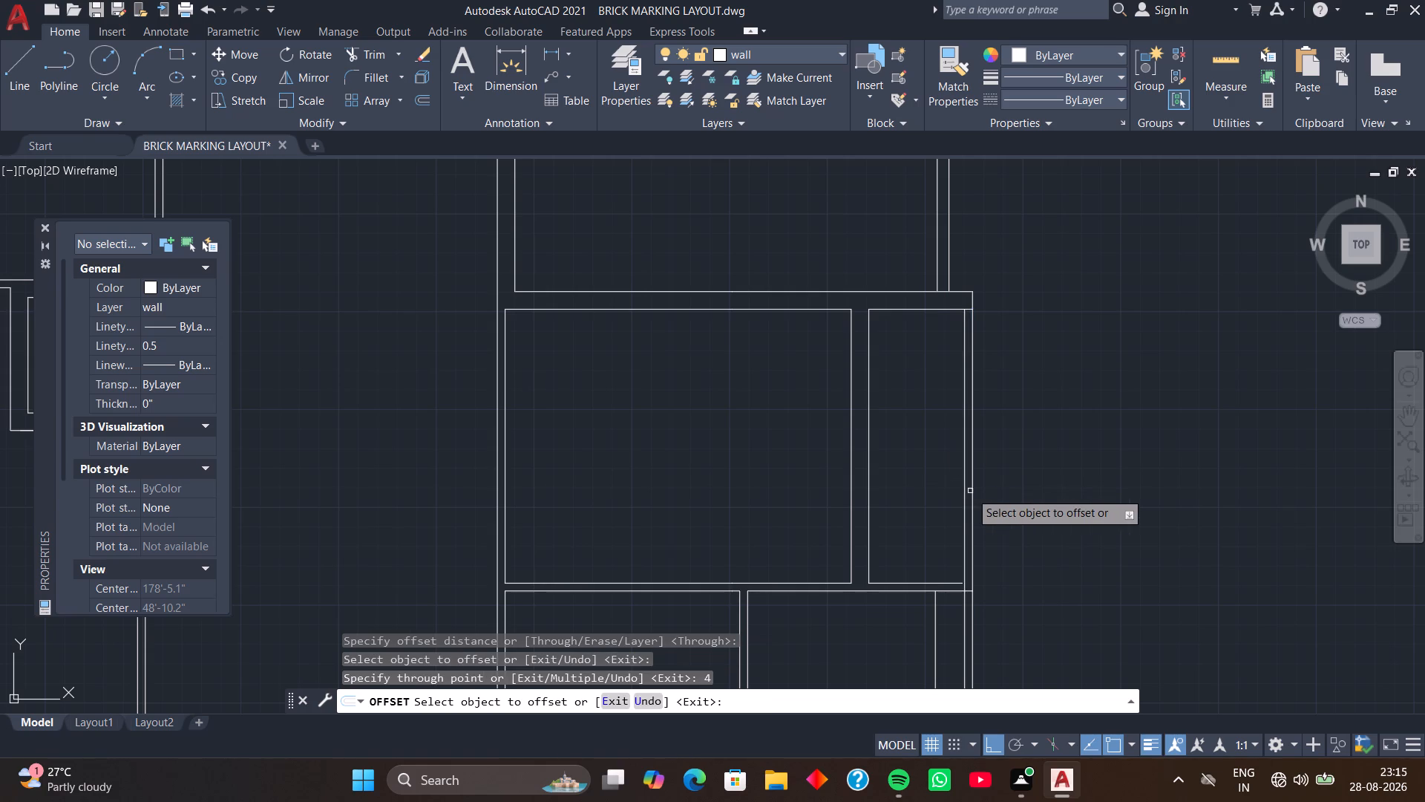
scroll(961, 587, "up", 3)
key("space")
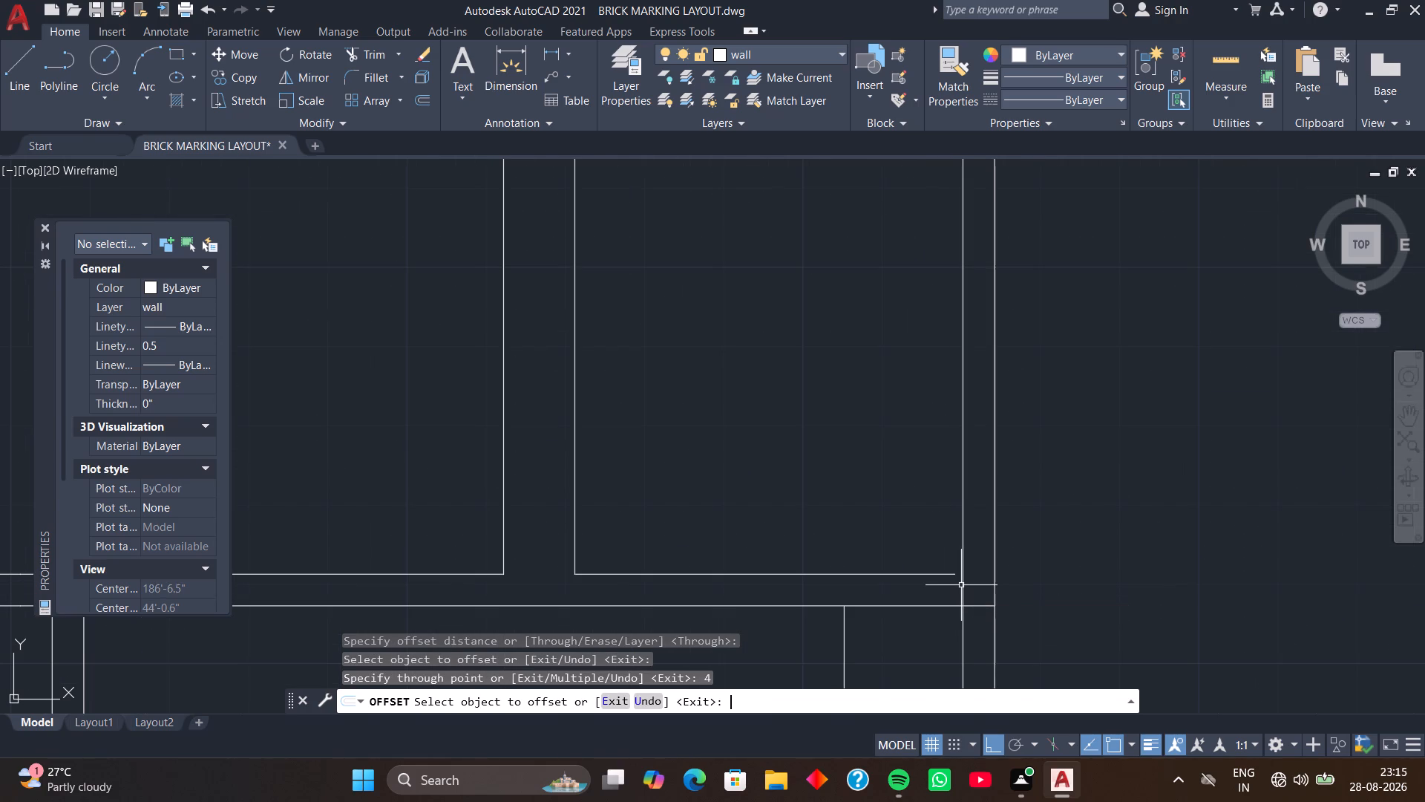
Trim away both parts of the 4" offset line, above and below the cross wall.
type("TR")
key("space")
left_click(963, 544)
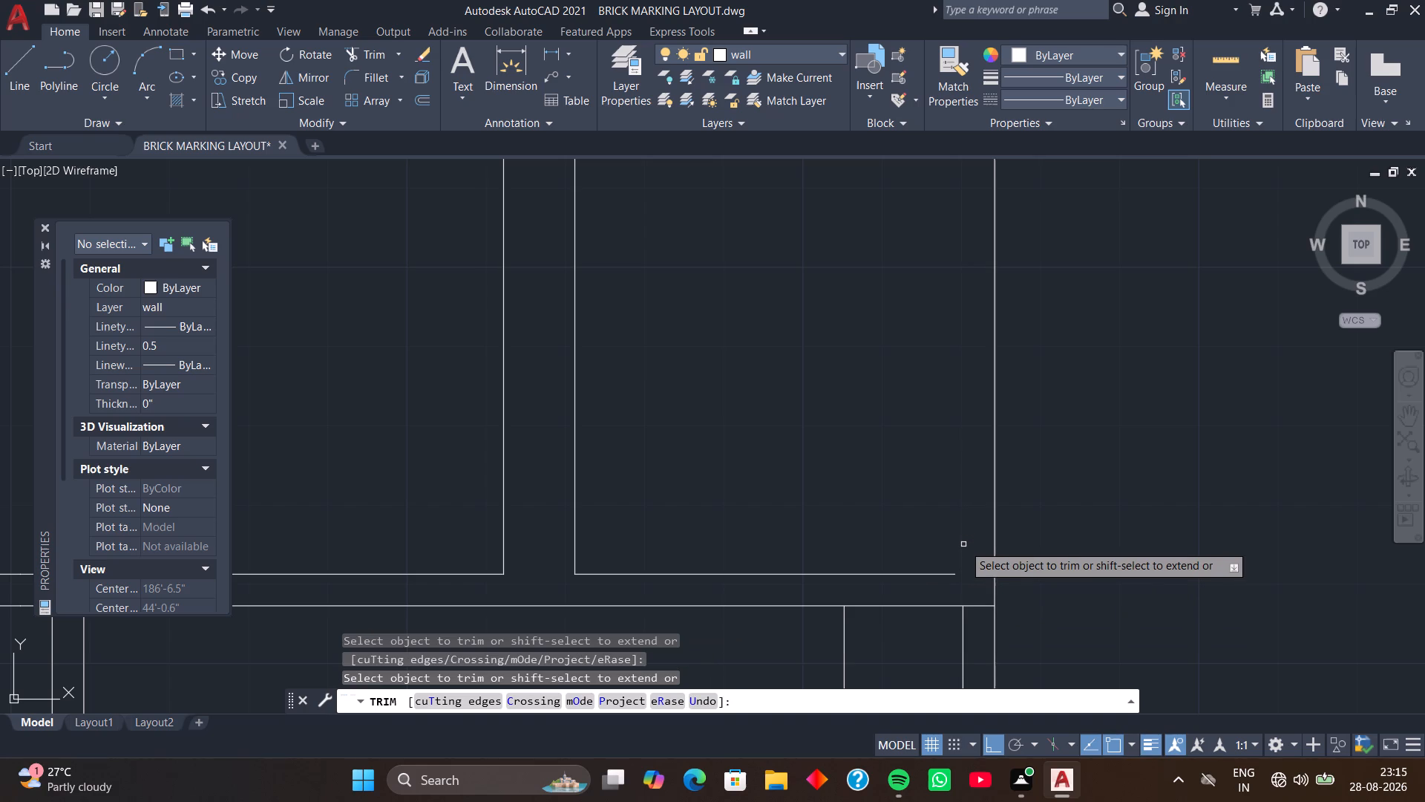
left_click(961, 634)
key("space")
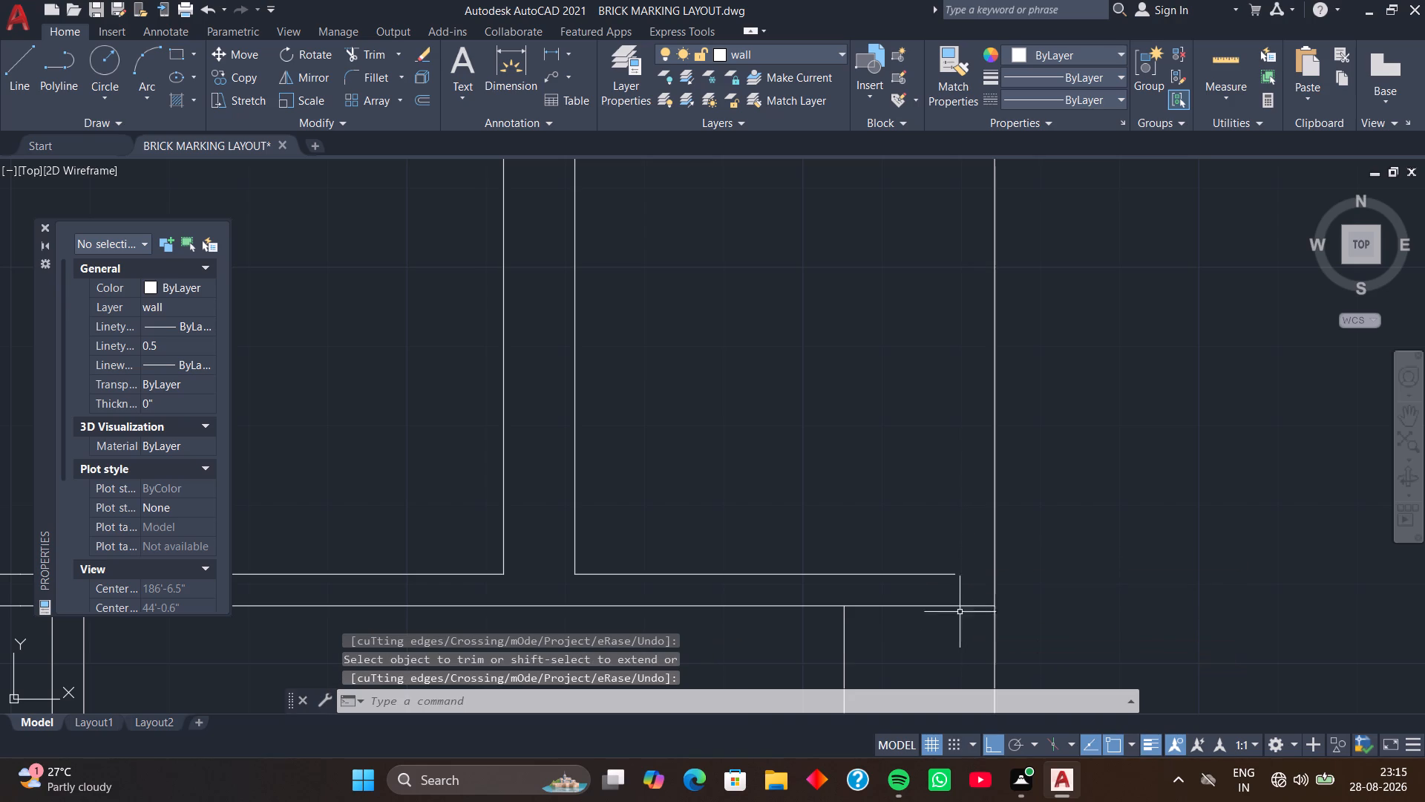
Offset the east ray 5" to its west side to form the inner face of the east wall.
type("O")
key("space")
key("space")
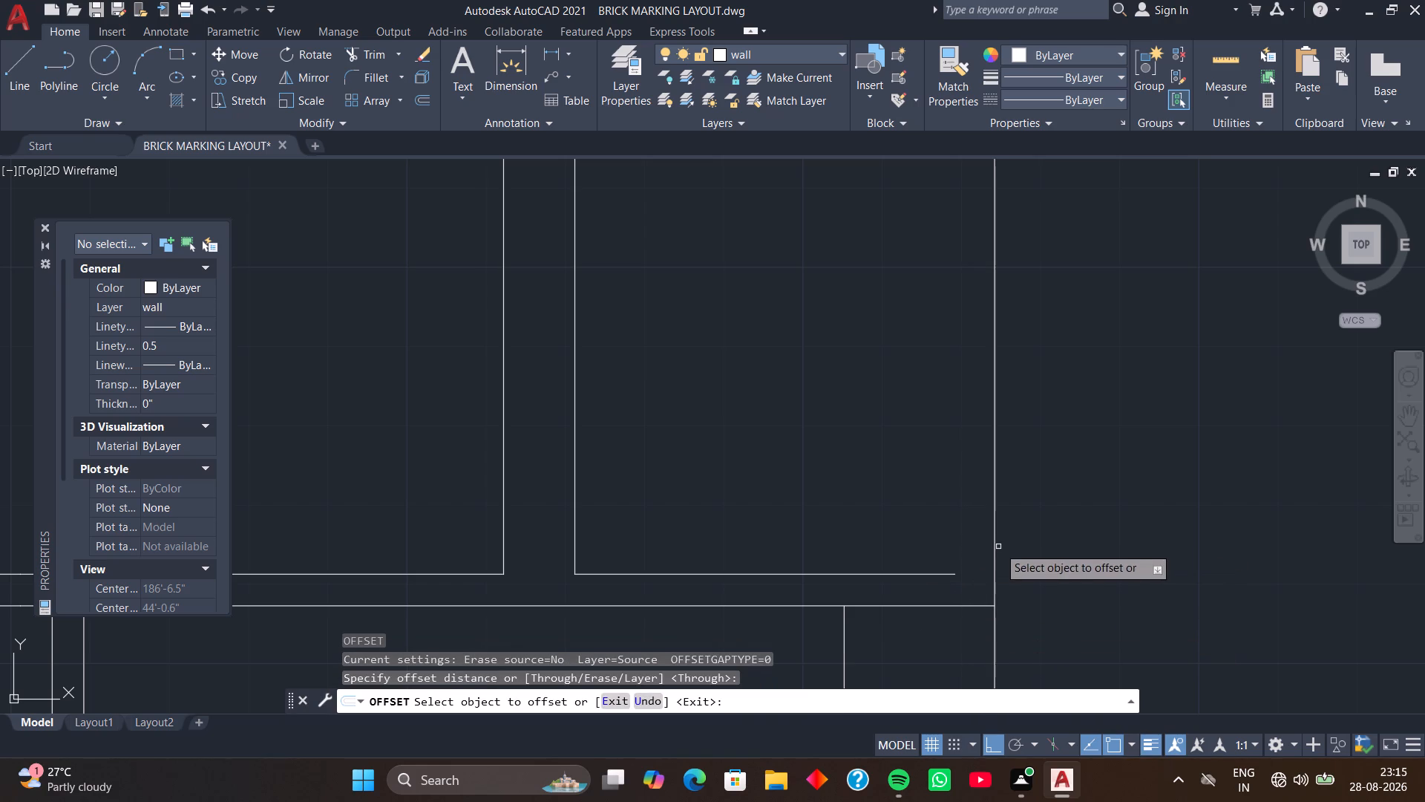
left_click(996, 544)
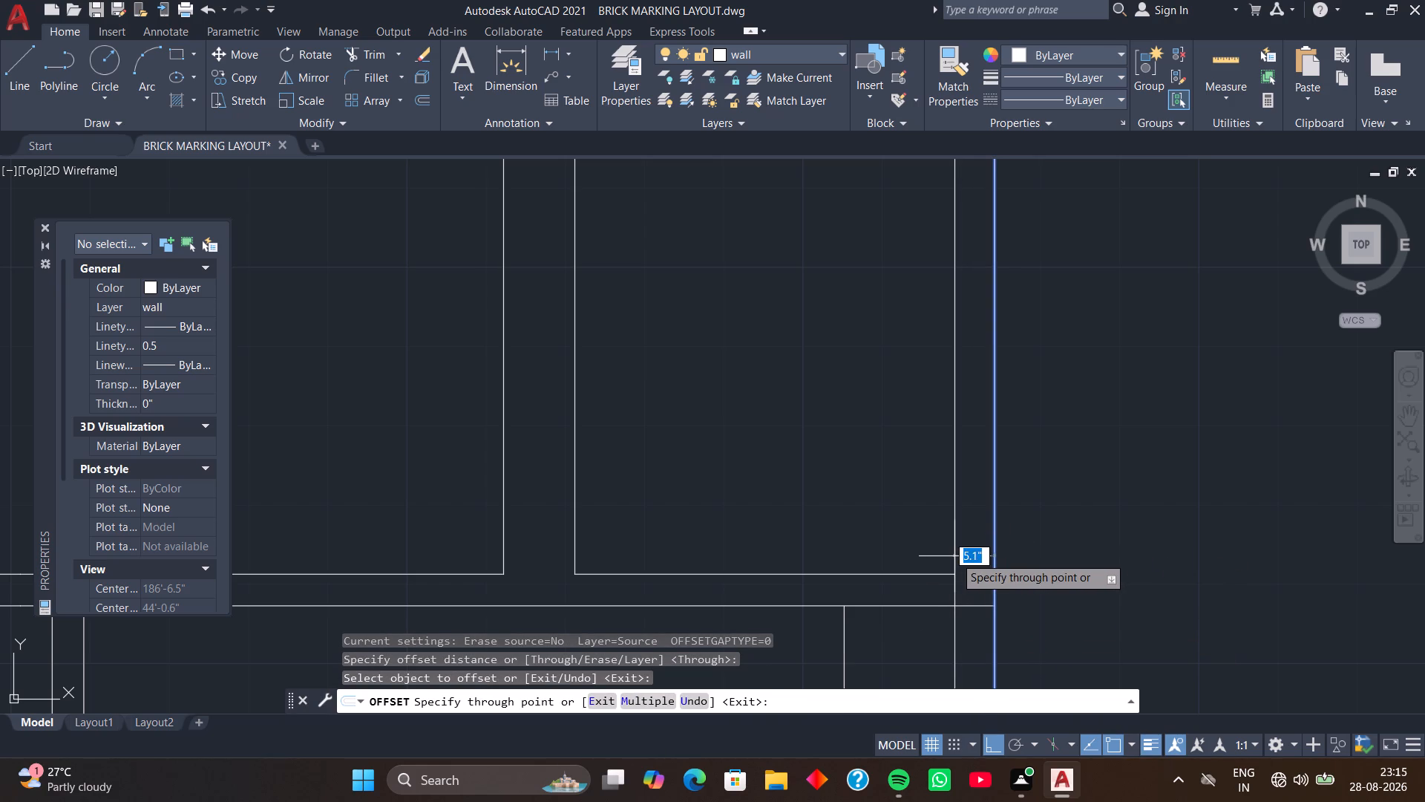
key("5")
key("Return")
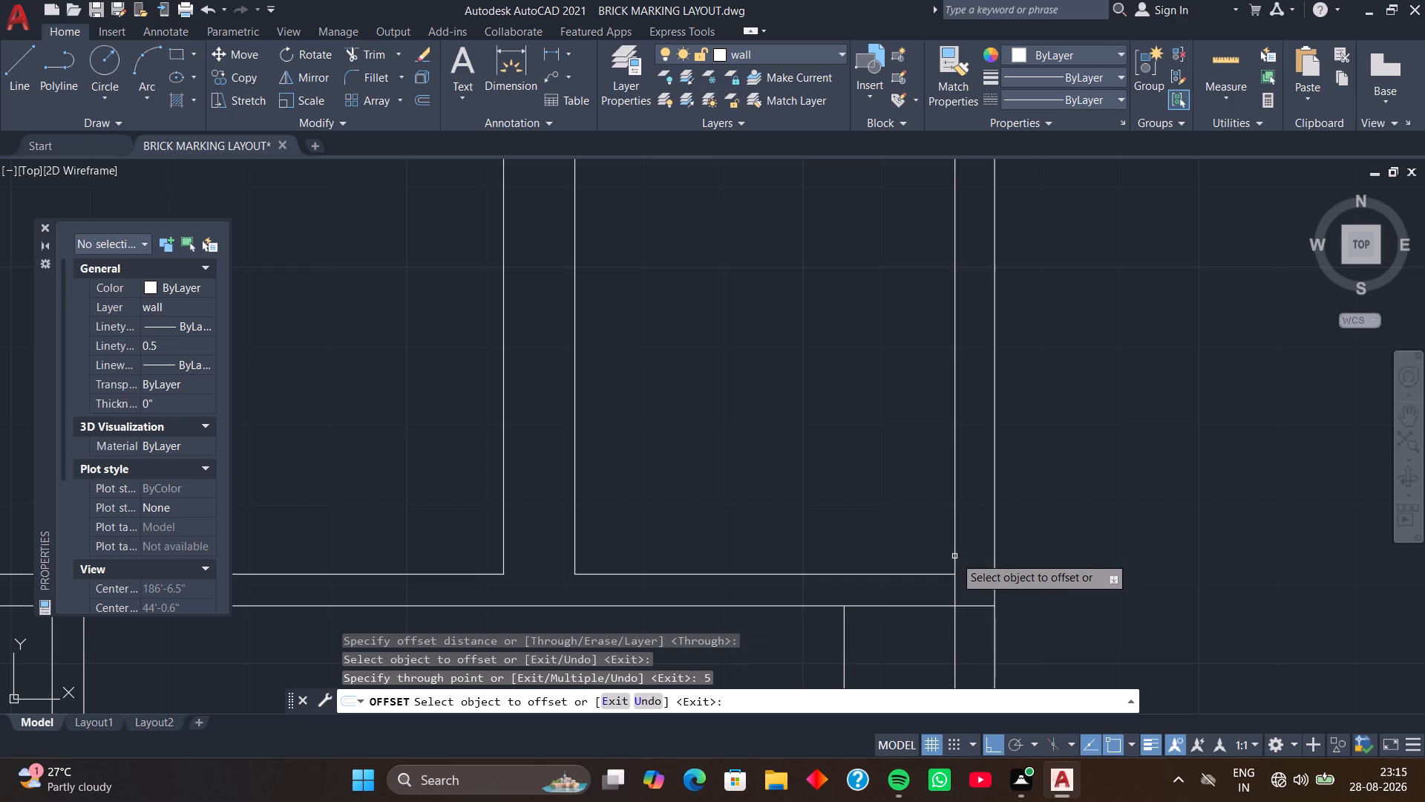
middle_click_drag(976, 605, 984, 437)
scroll(996, 476, "down", 1)
middle_click_drag(1035, 515, 1030, 443)
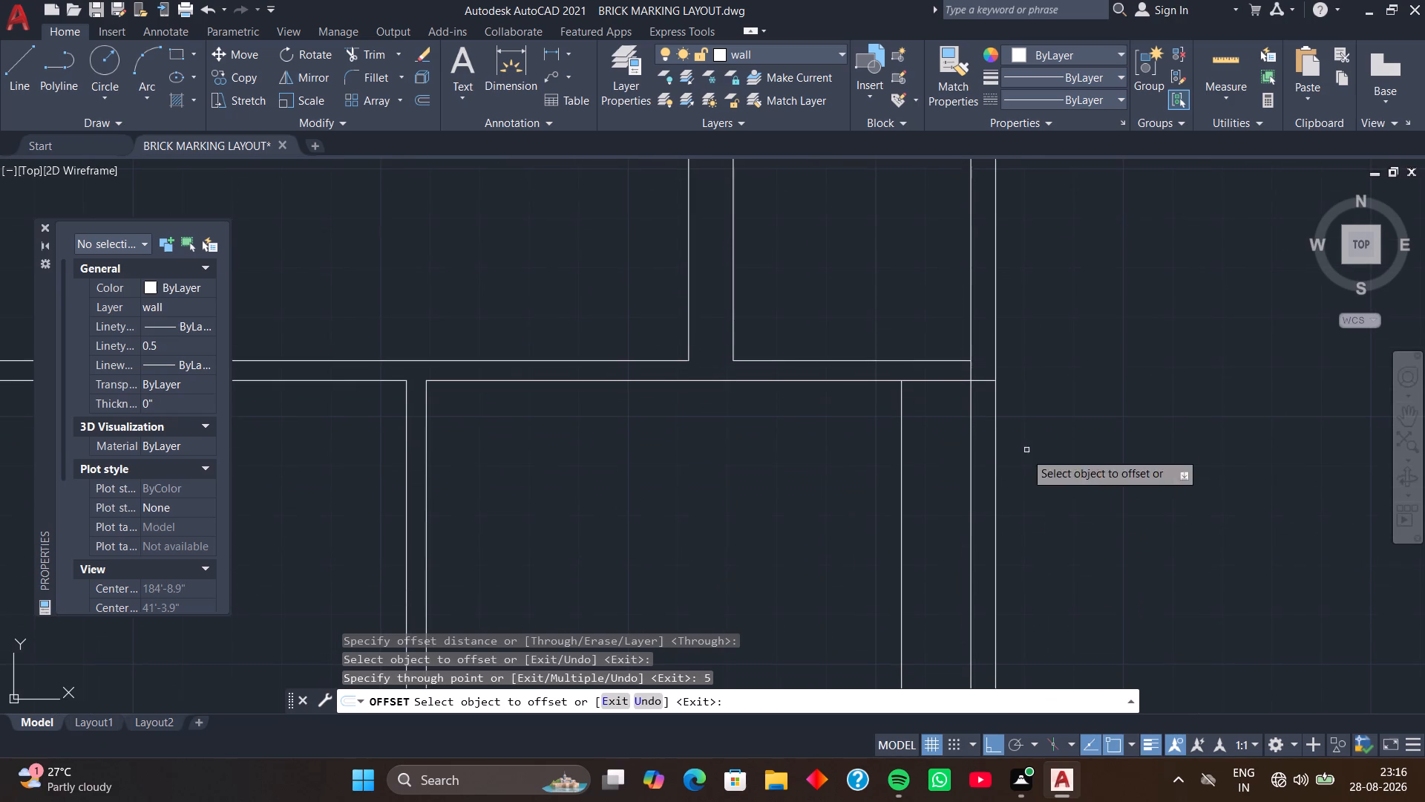
key("space")
Delete the vertical wall line in the southeast room, just west of the new east wall.
left_click(902, 484)
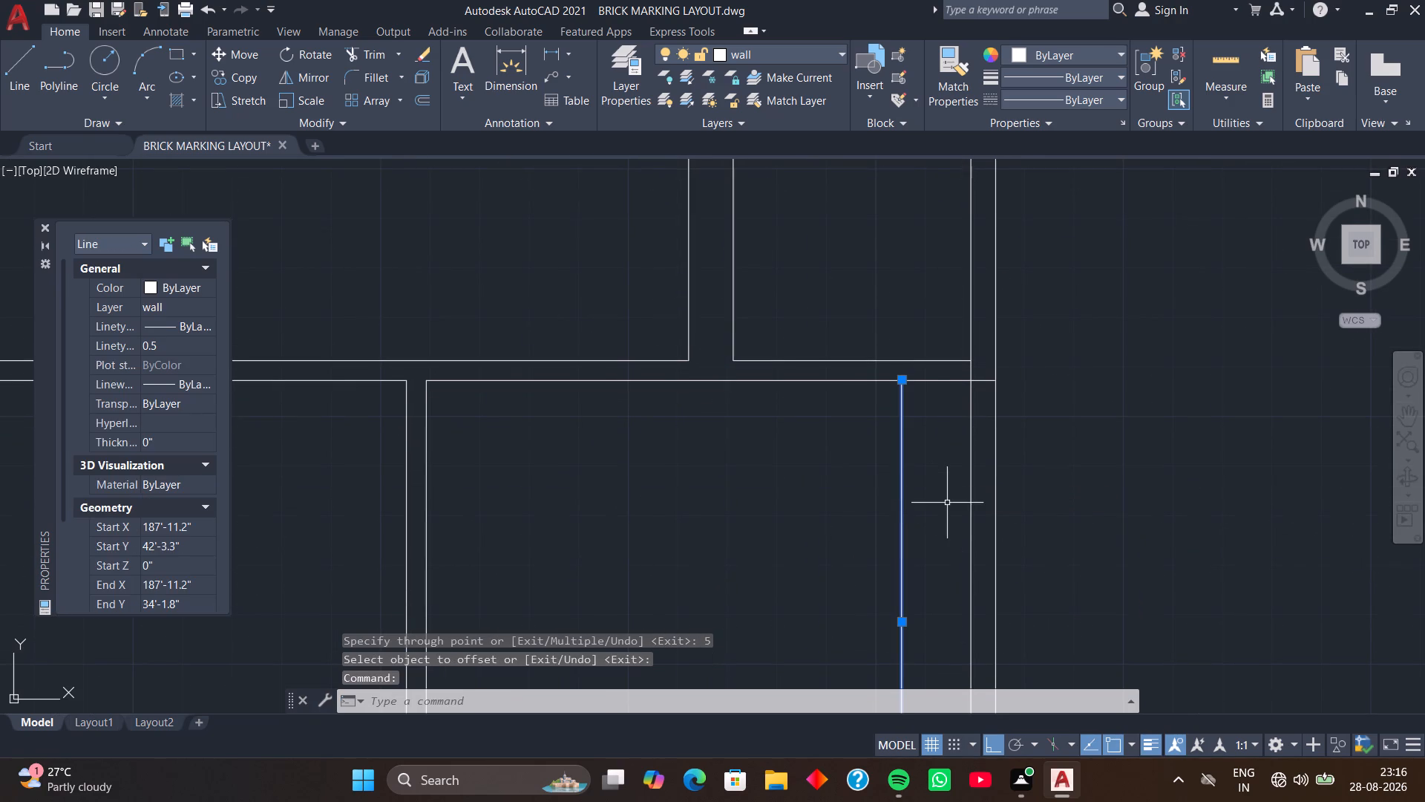
key("Delete")
Extend the small south room's two bottom wall lines east, the outer one to the outer east wall line and the inner one to the inner.
scroll(937, 512, "down", 3)
middle_click_drag(922, 541, 894, 412)
middle_click_drag(894, 475, 891, 405)
scroll(891, 406, "up", 1)
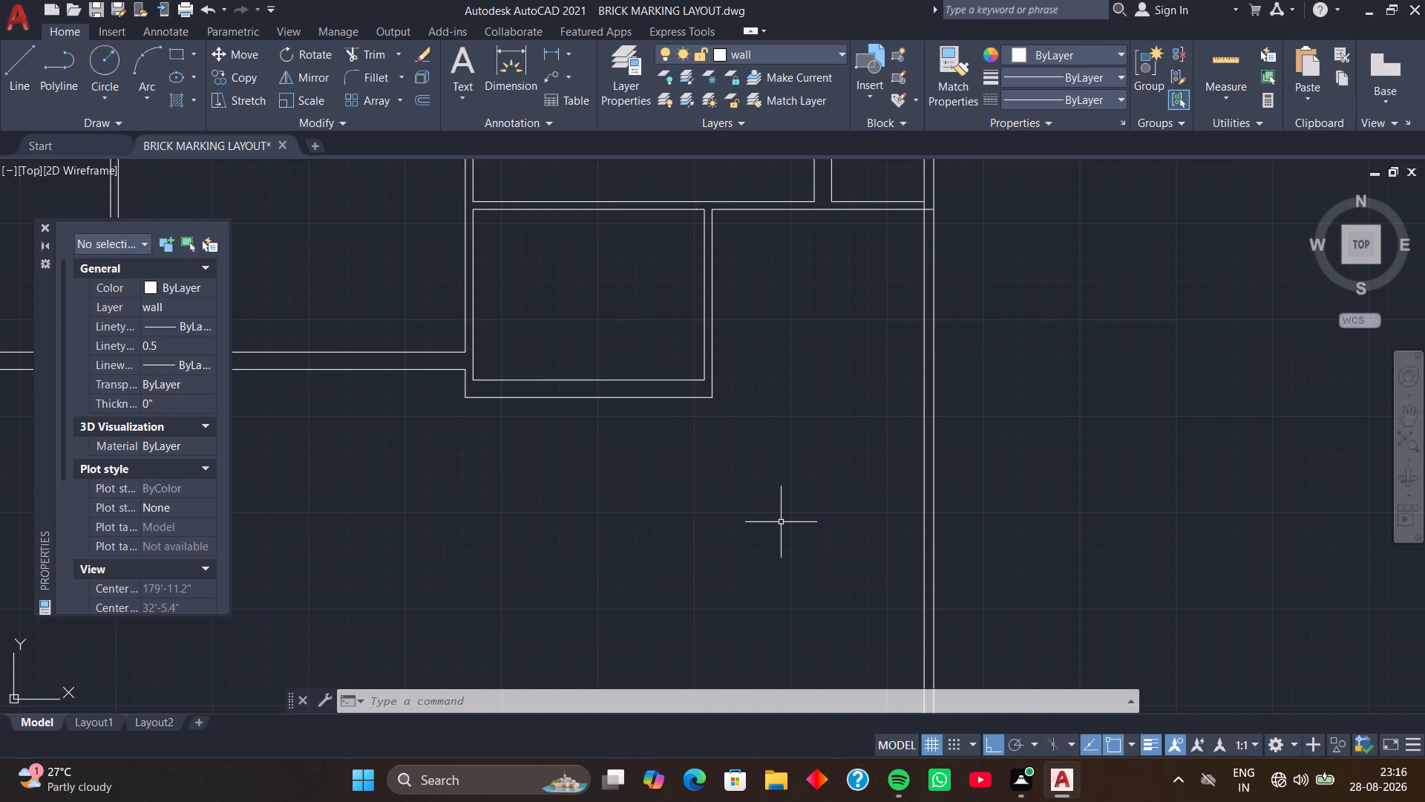
type("EX")
key("space")
left_click(683, 397)
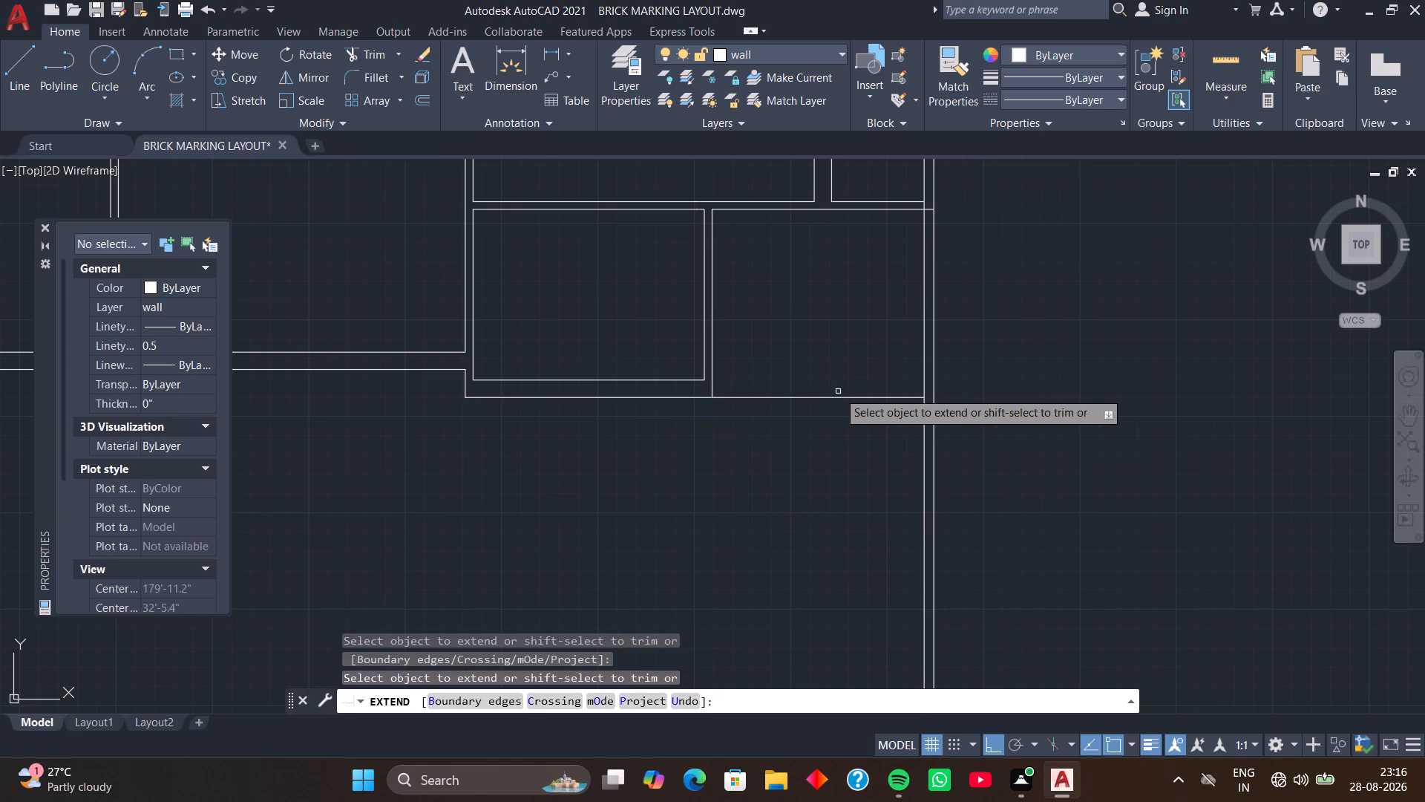
left_click(841, 397)
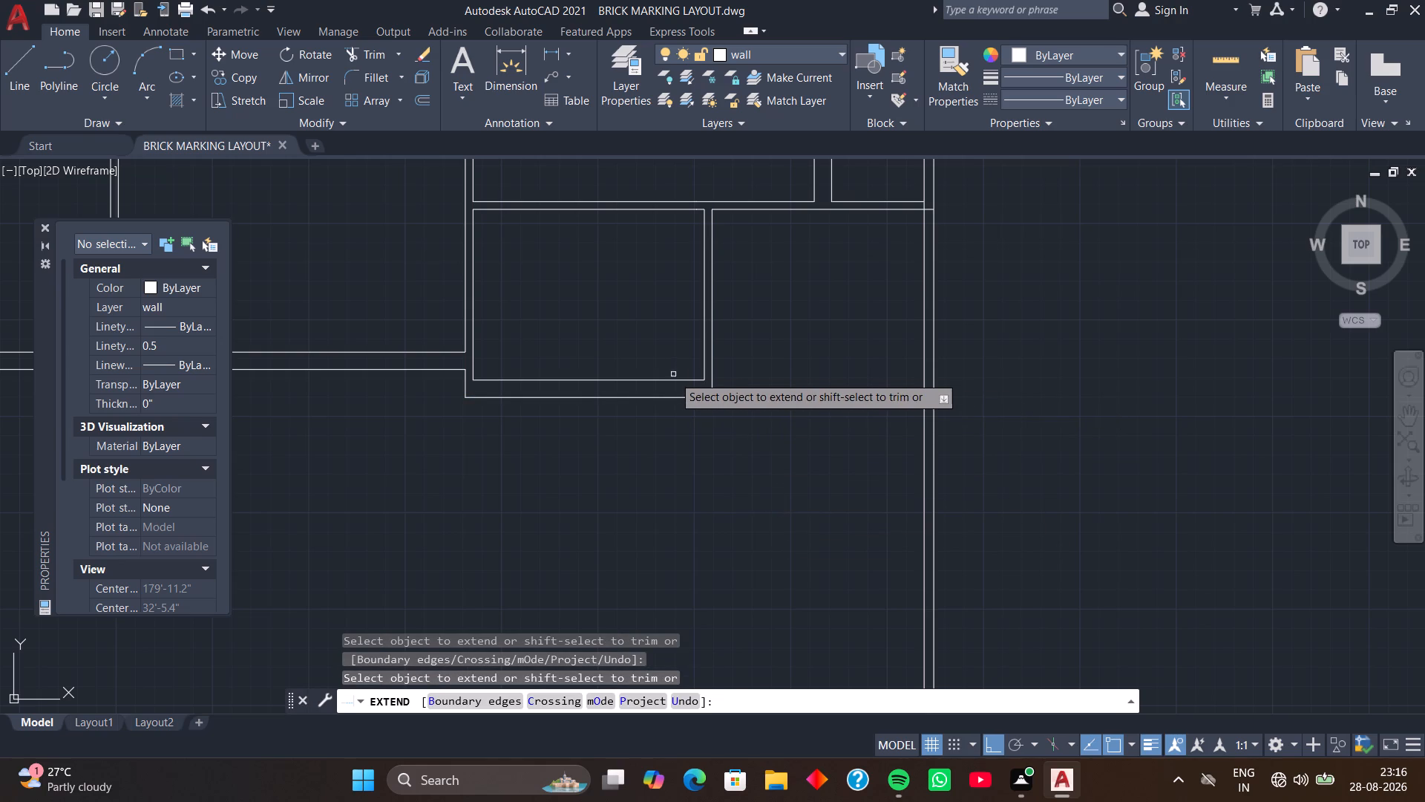
left_click(675, 380)
left_click(698, 381)
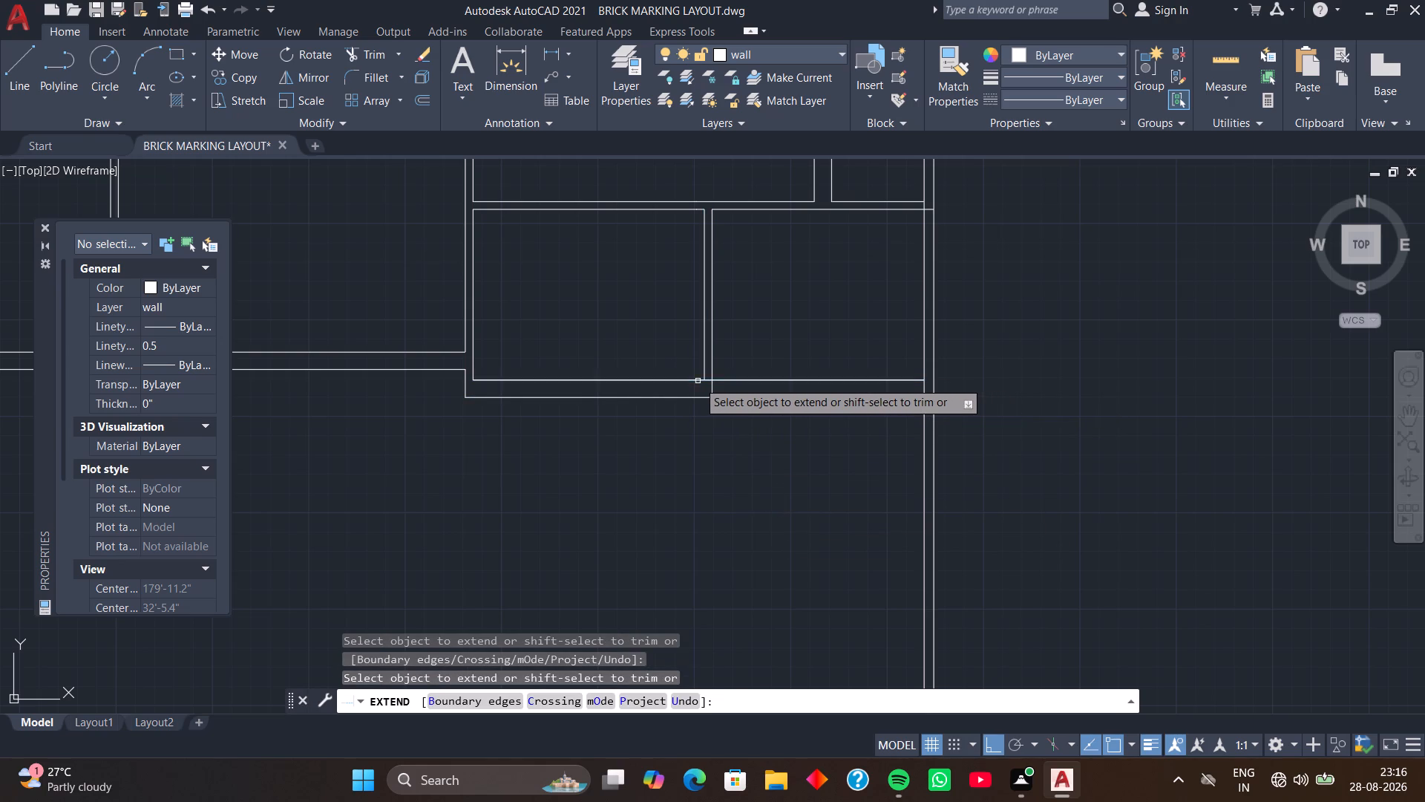
middle_click_drag(854, 439, 787, 455)
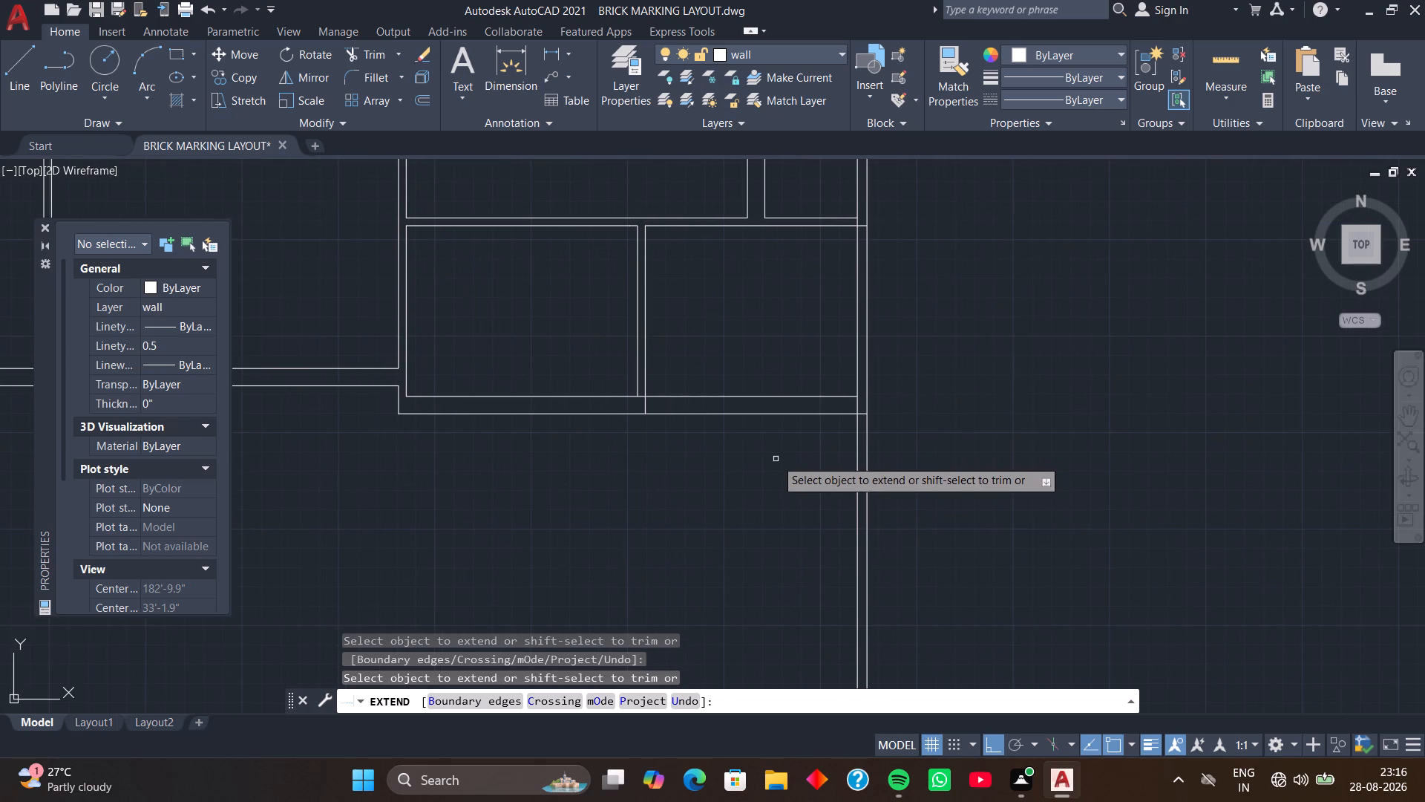
key("space")
Trim the two east wall lines below the south wall and clean up the inner line at the southeast corner.
type("TR")
key("space")
left_click_drag(846, 451, 890, 451)
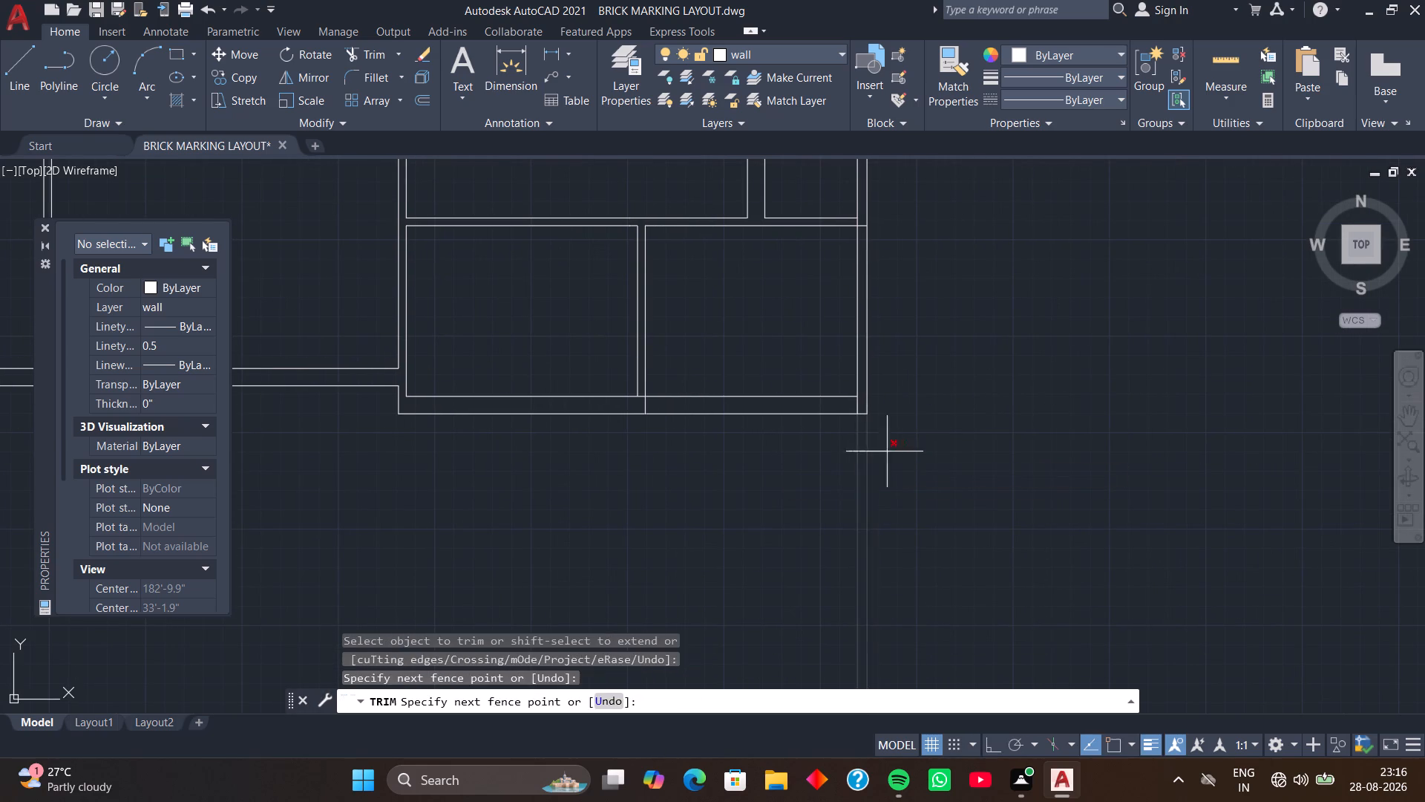
left_click_drag(890, 451, 896, 451)
scroll(856, 426, "up", 2)
left_click(852, 372)
Trim the line pieces crossing the junction of the partition between the two south rooms and the bottom wall.
middle_click_drag(676, 397, 713, 408)
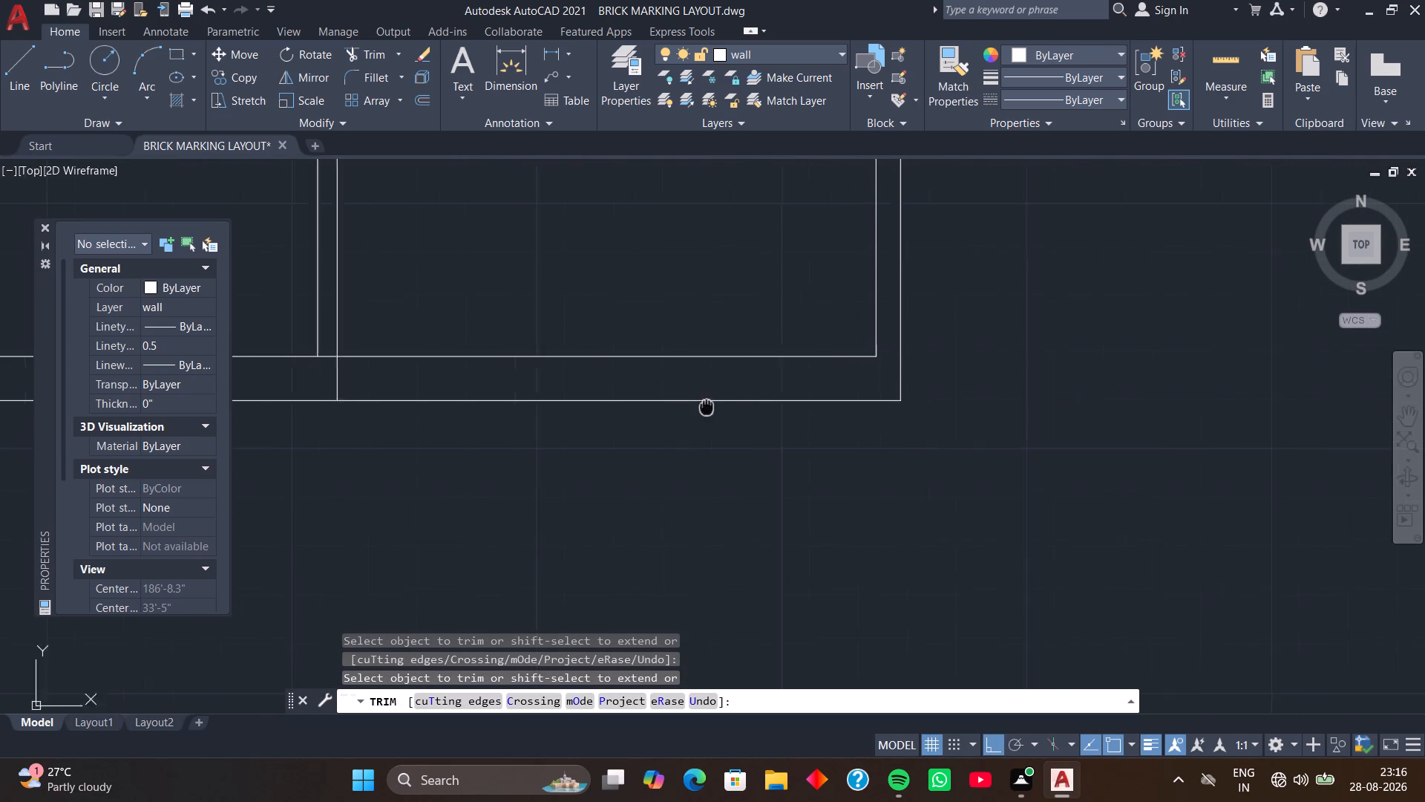
middle_click_drag(713, 408, 979, 463)
left_click(604, 411)
left_click(611, 425)
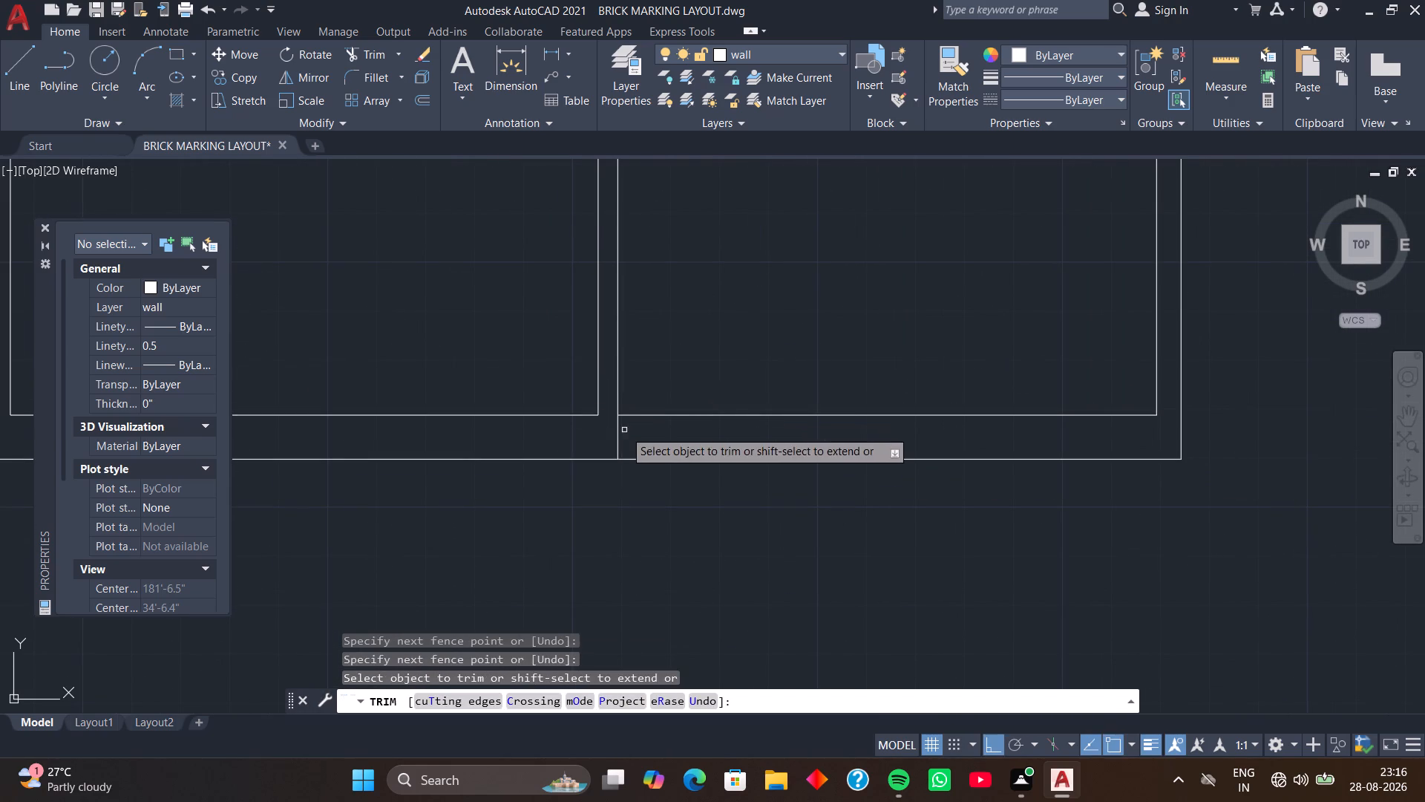
left_click(624, 430)
left_click(617, 431)
Trim the line pieces where the cross wall below the narrow east room meets the east wall.
scroll(617, 431, "down", 3)
middle_click_drag(703, 478, 750, 476)
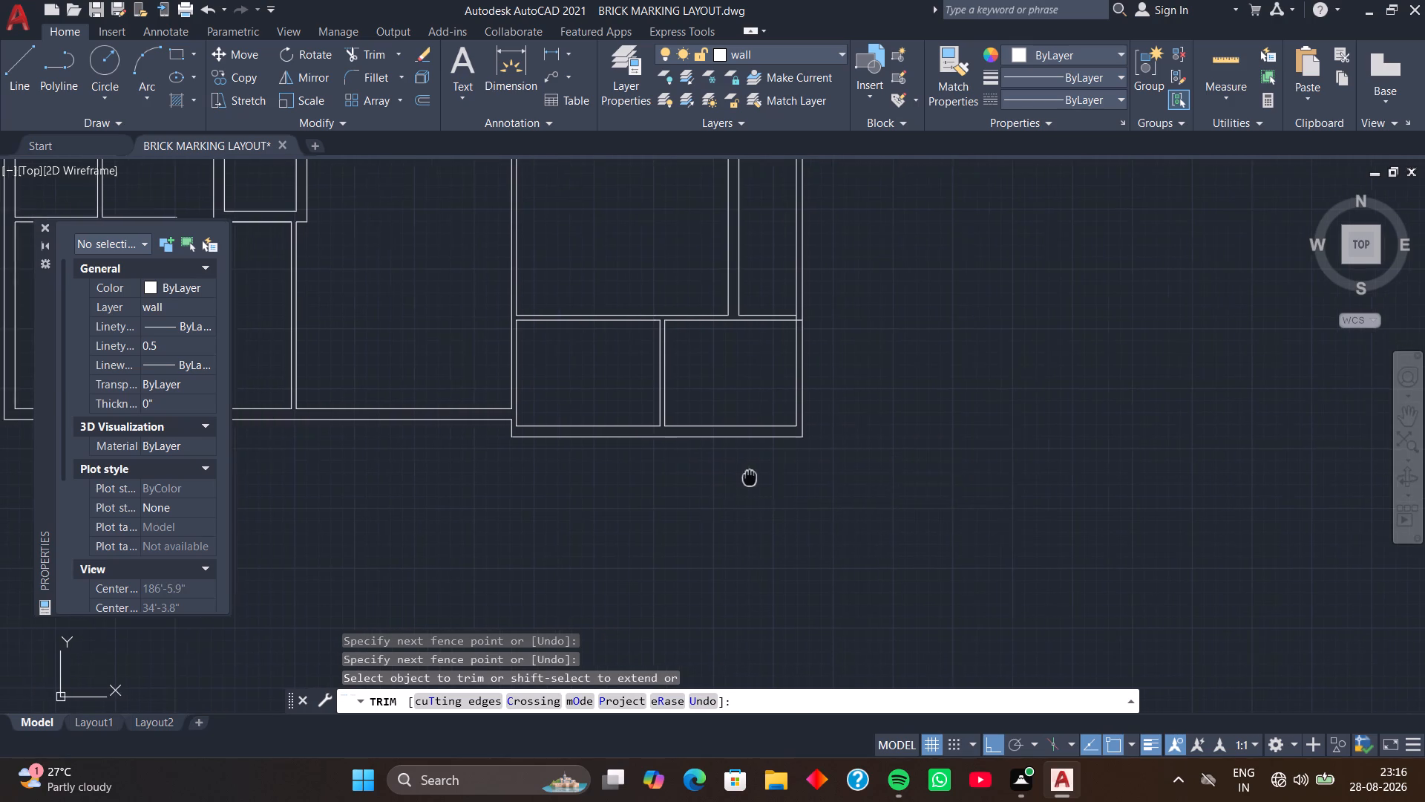
middle_click_drag(750, 476, 753, 476)
scroll(801, 314, "up", 2)
left_click(797, 329)
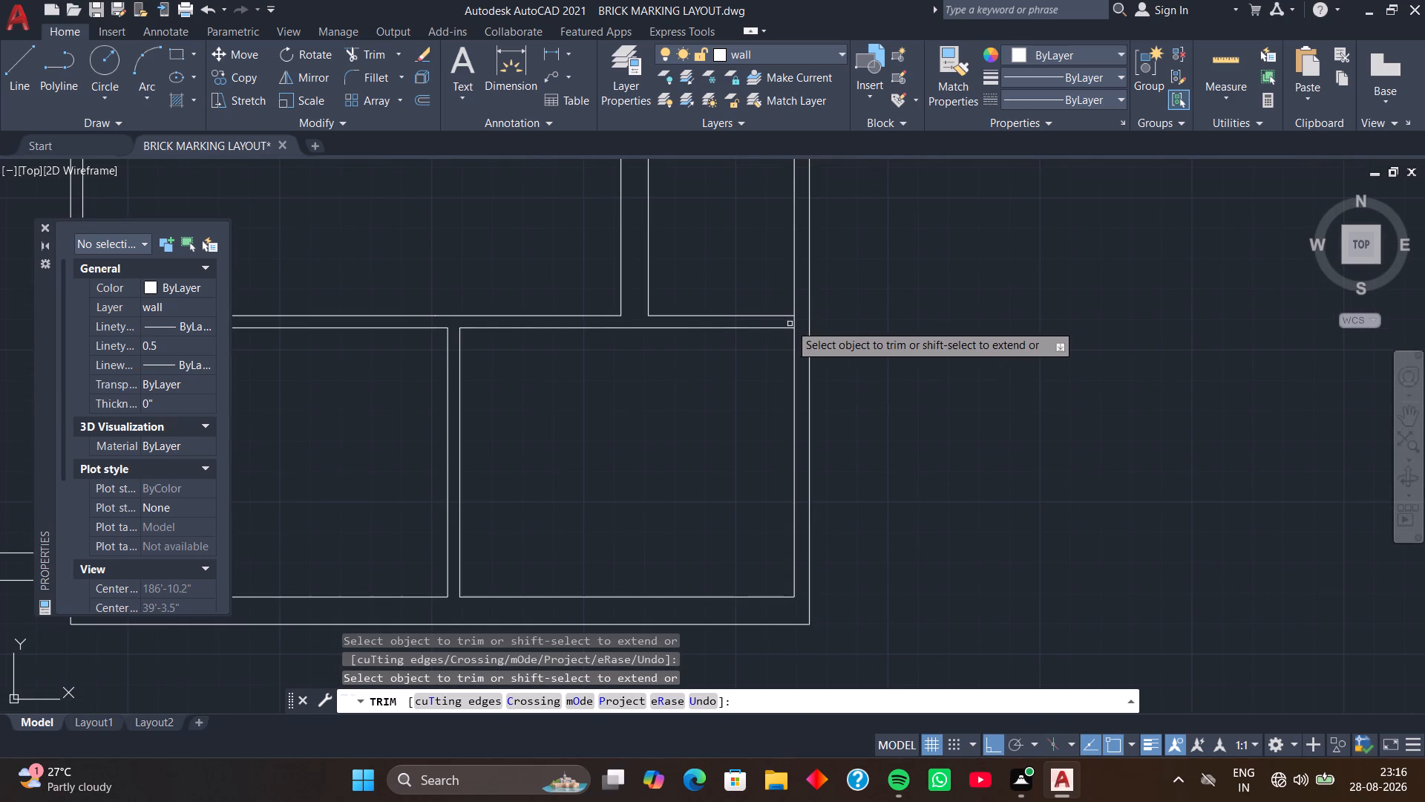
left_click(795, 325)
Look over the southeast rooms, the whole wall layout and the western part of the south wall.
scroll(702, 419, "down", 2)
middle_click_drag(684, 445, 773, 407)
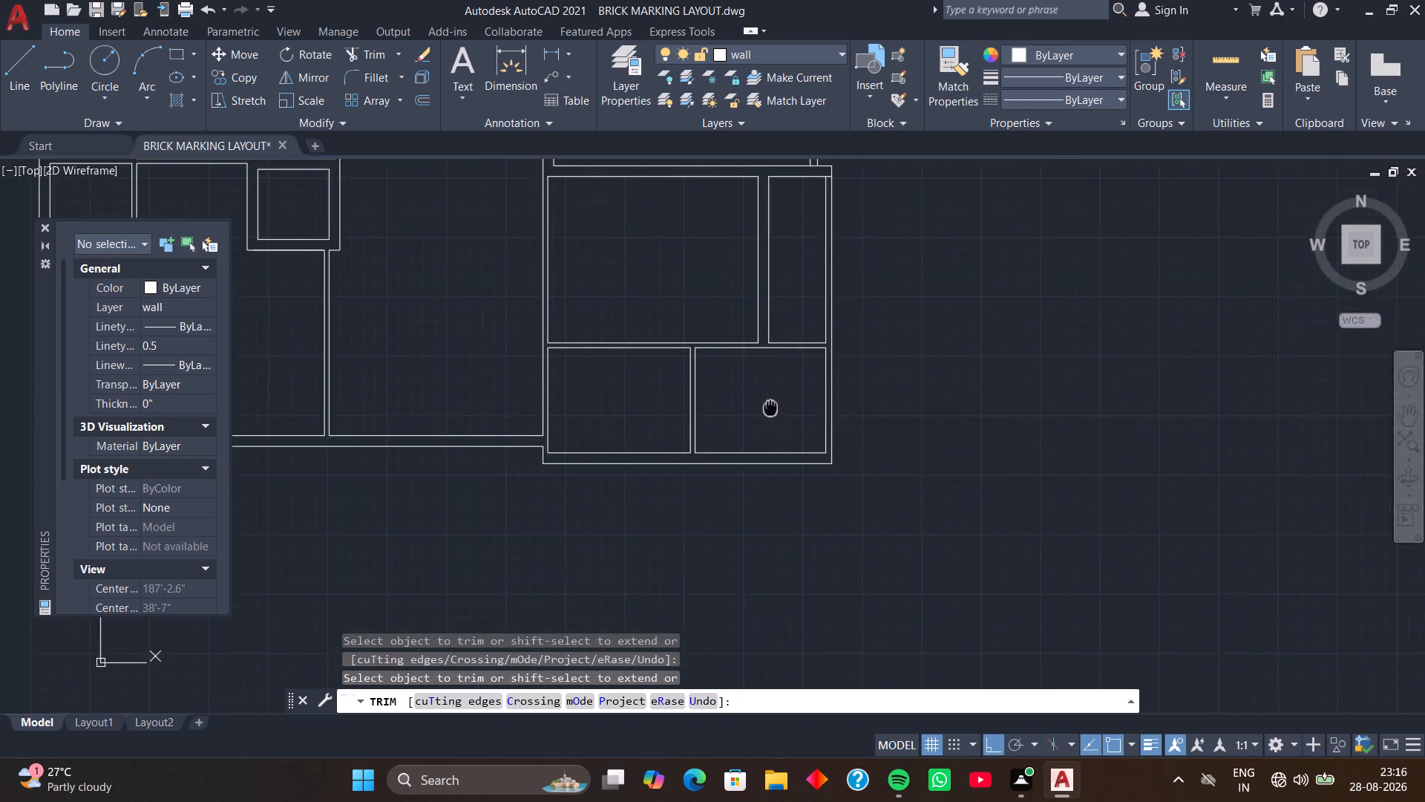
middle_click_drag(773, 407, 795, 394)
middle_click_drag(721, 476, 841, 381)
middle_click_drag(668, 411, 776, 422)
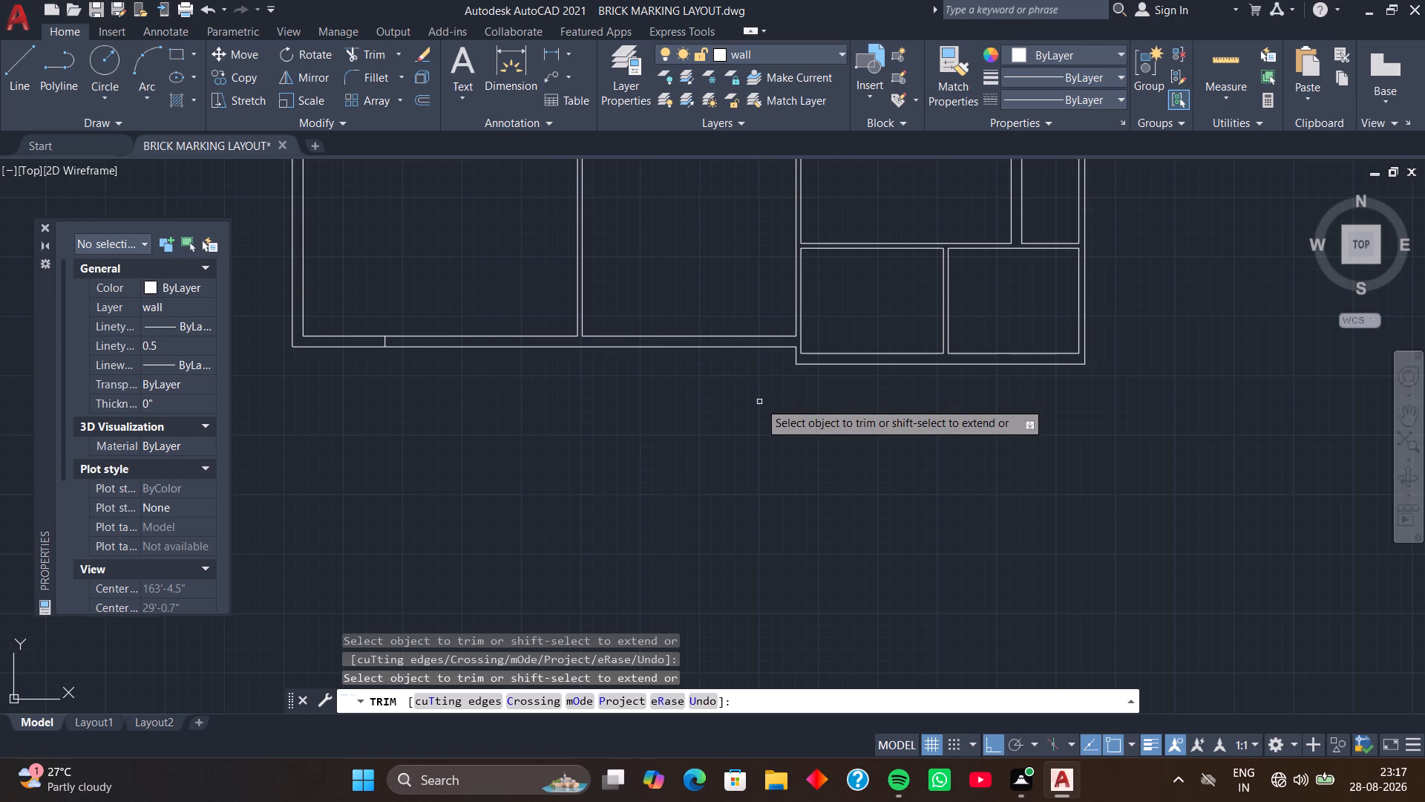
scroll(741, 394, "down", 2)
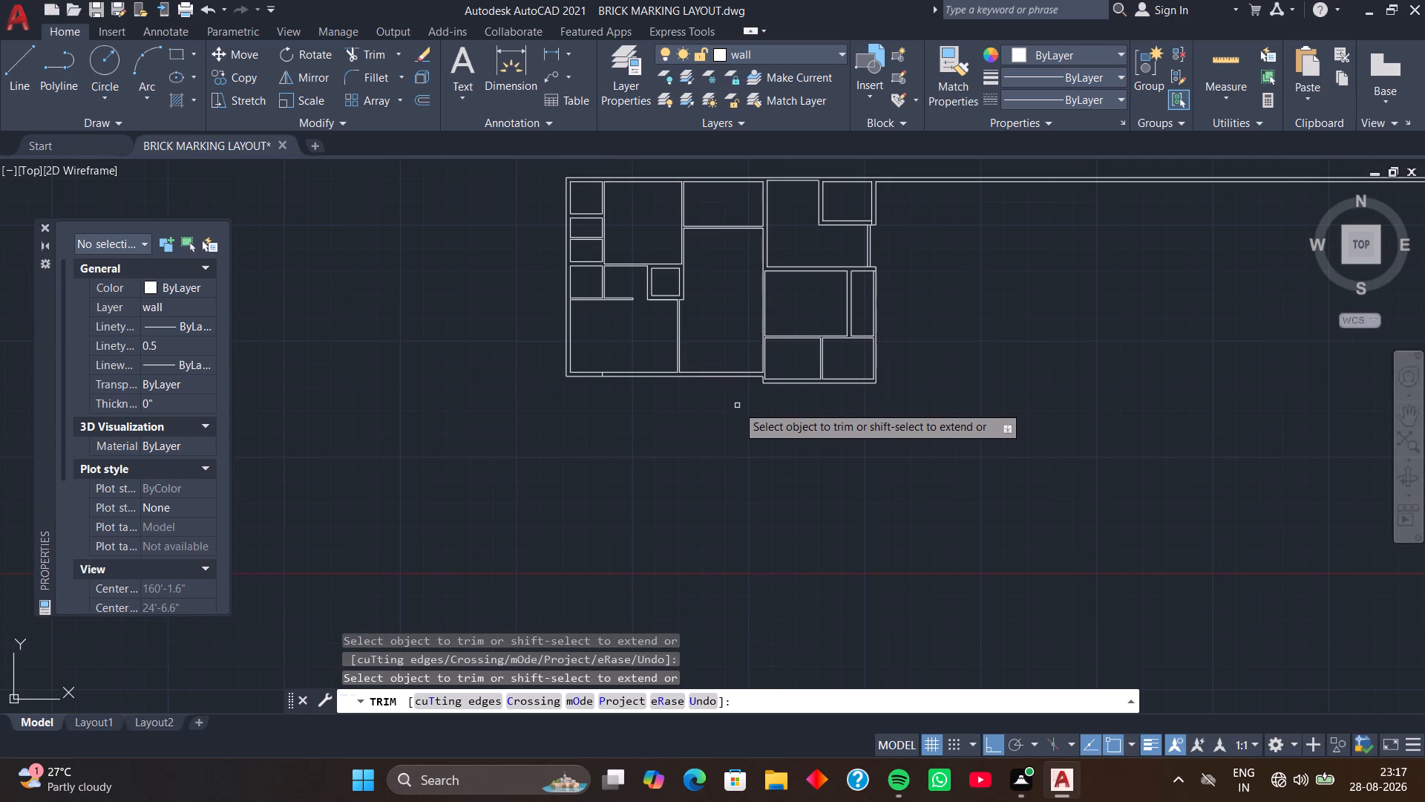
middle_click_drag(725, 420, 729, 472)
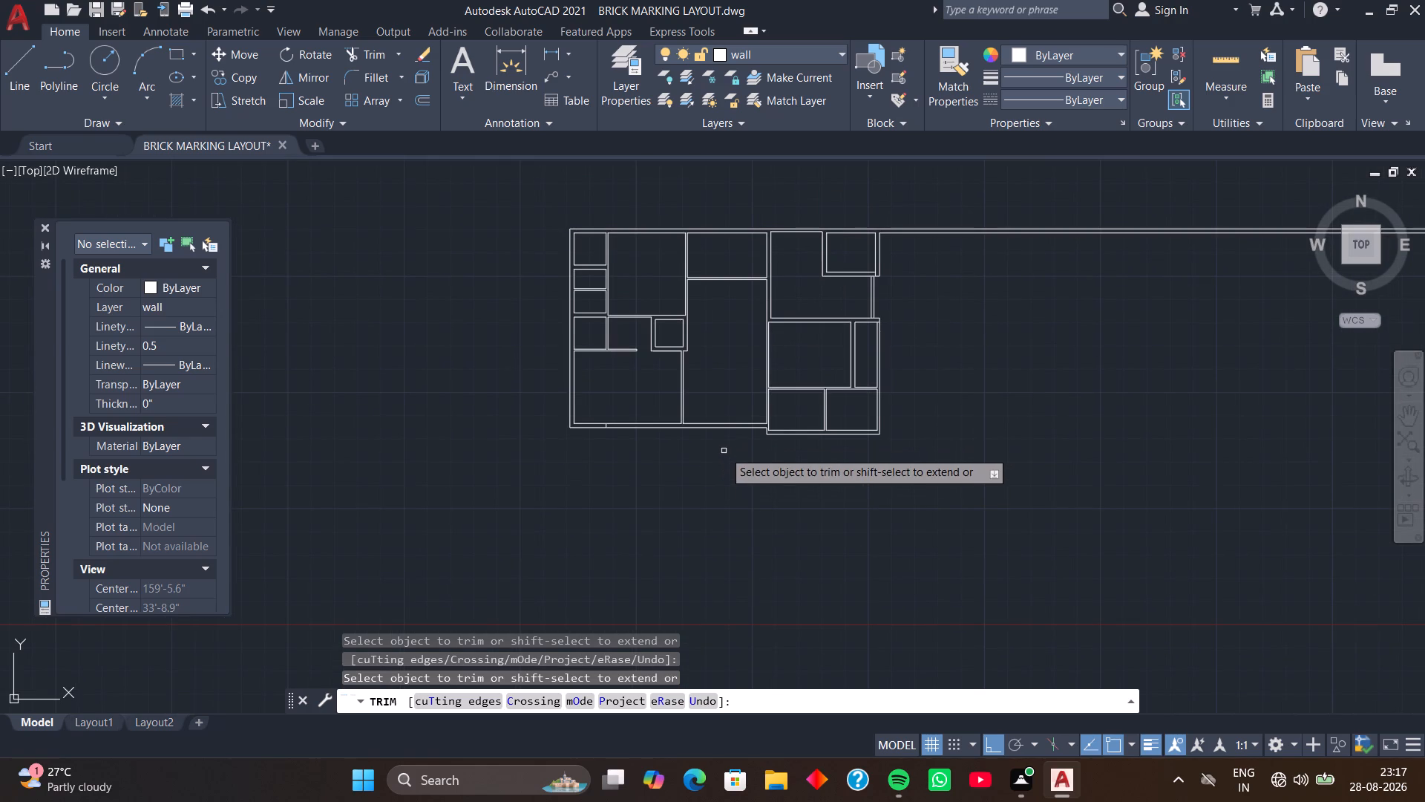
key("space")
scroll(724, 451, "up", 1)
scroll(561, 421, "up", 3)
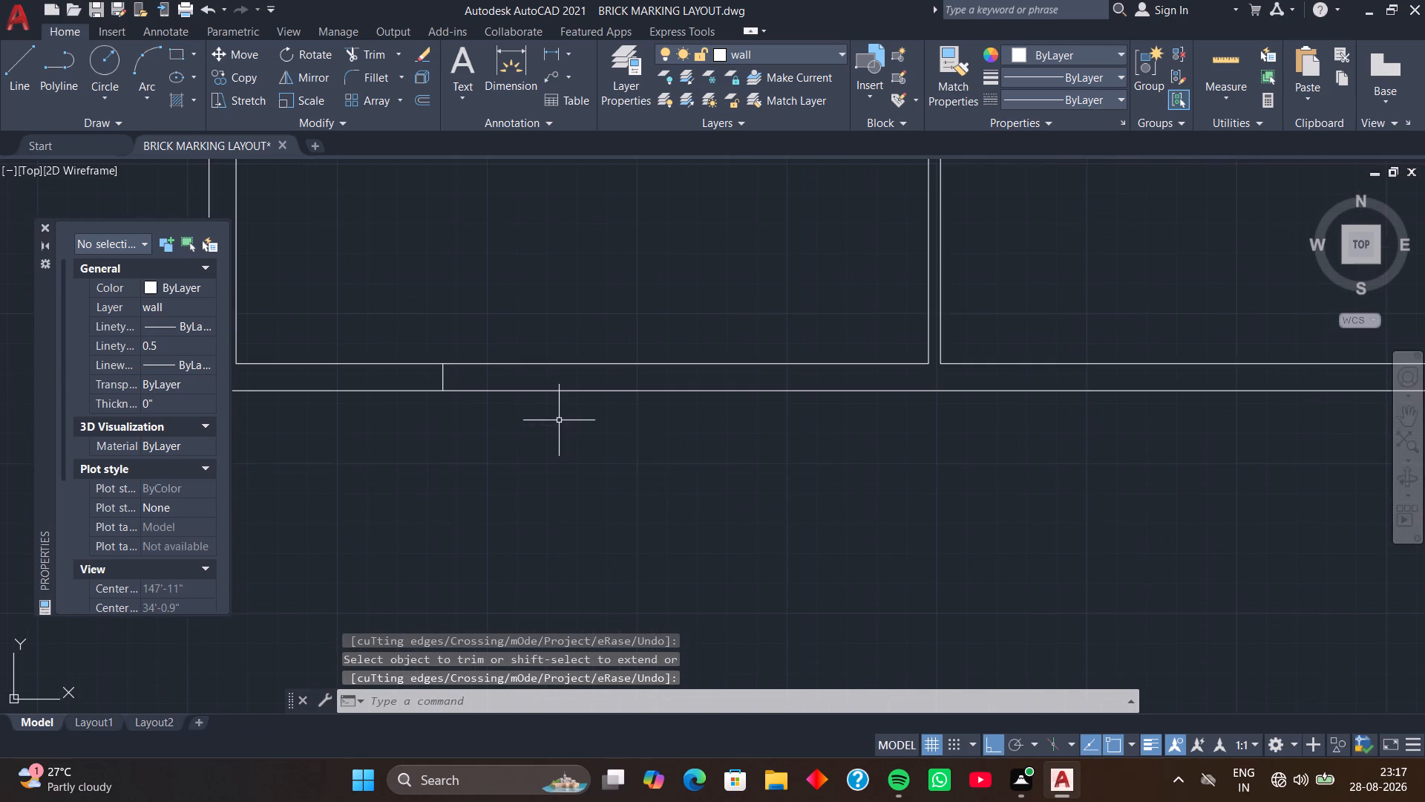
Erase the short stray line crossing the south wall below the southwest room.
middle_click_drag(496, 411, 617, 475)
scroll(584, 462, "up", 2)
left_click(524, 419)
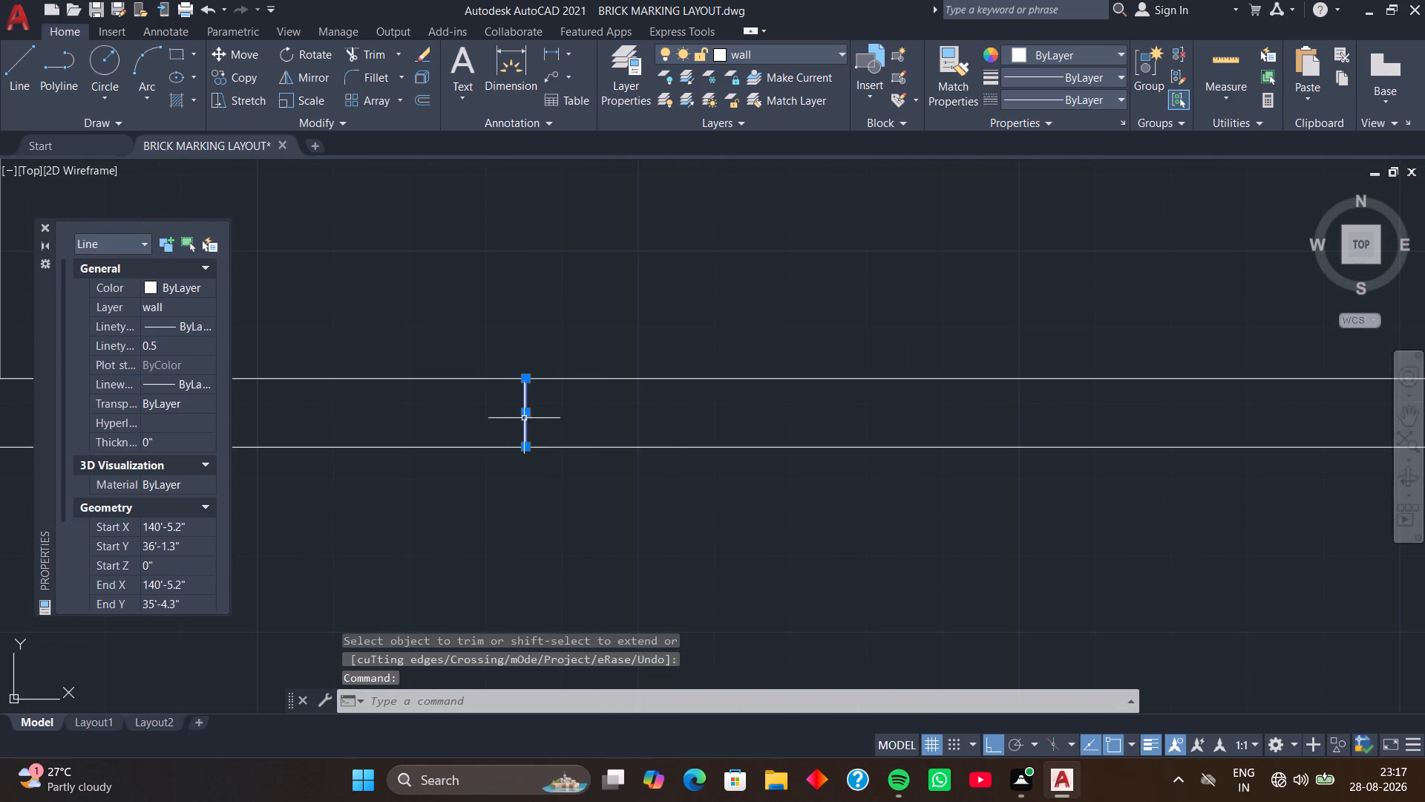
key("Delete")
At the northeast corner, extend the outer east wall line to the outer north line and trim both north wall lines beyond it.
scroll(644, 451, "down", 4)
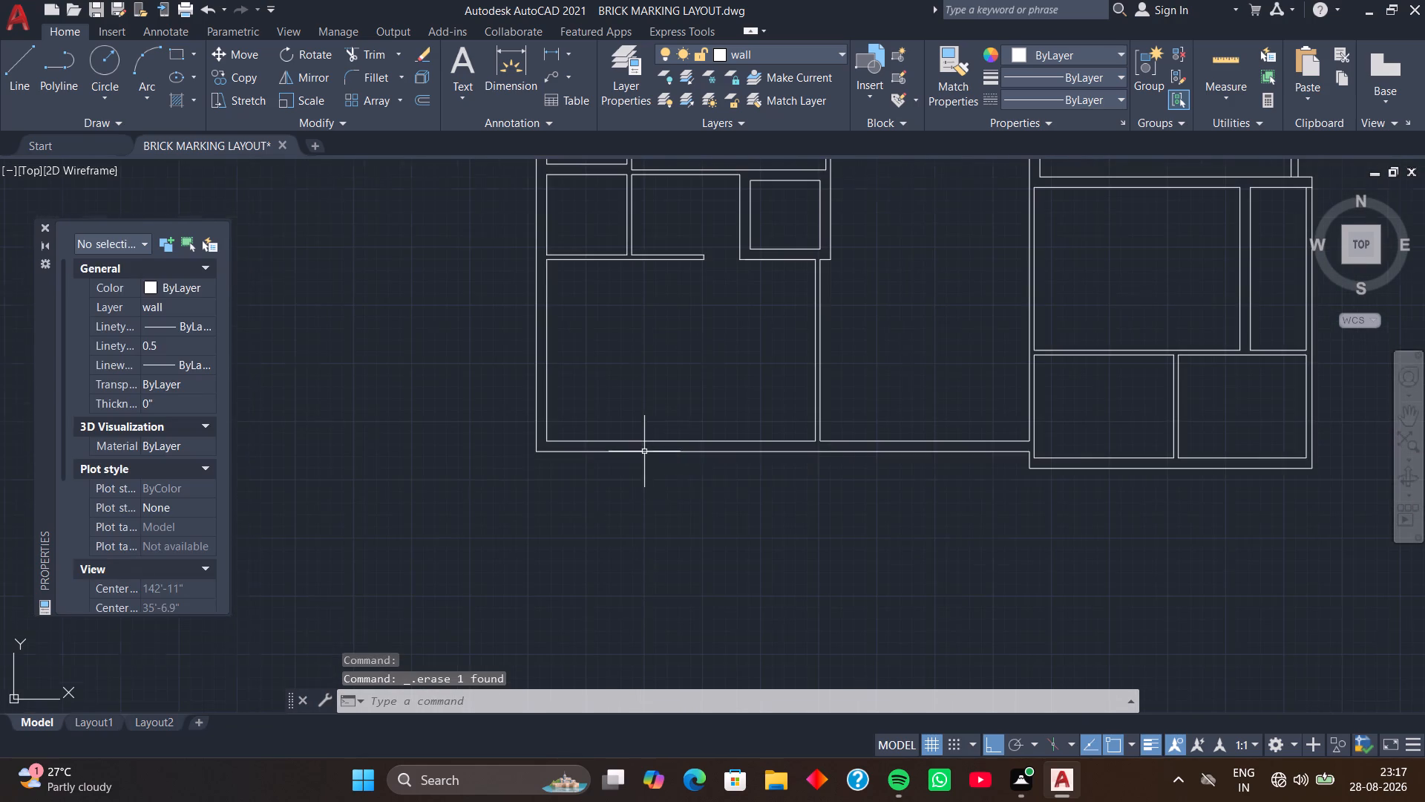
middle_click_drag(838, 393, 667, 490)
middle_click_drag(720, 368, 589, 618)
middle_click_drag(1001, 402, 697, 510)
scroll(764, 468, "up", 2)
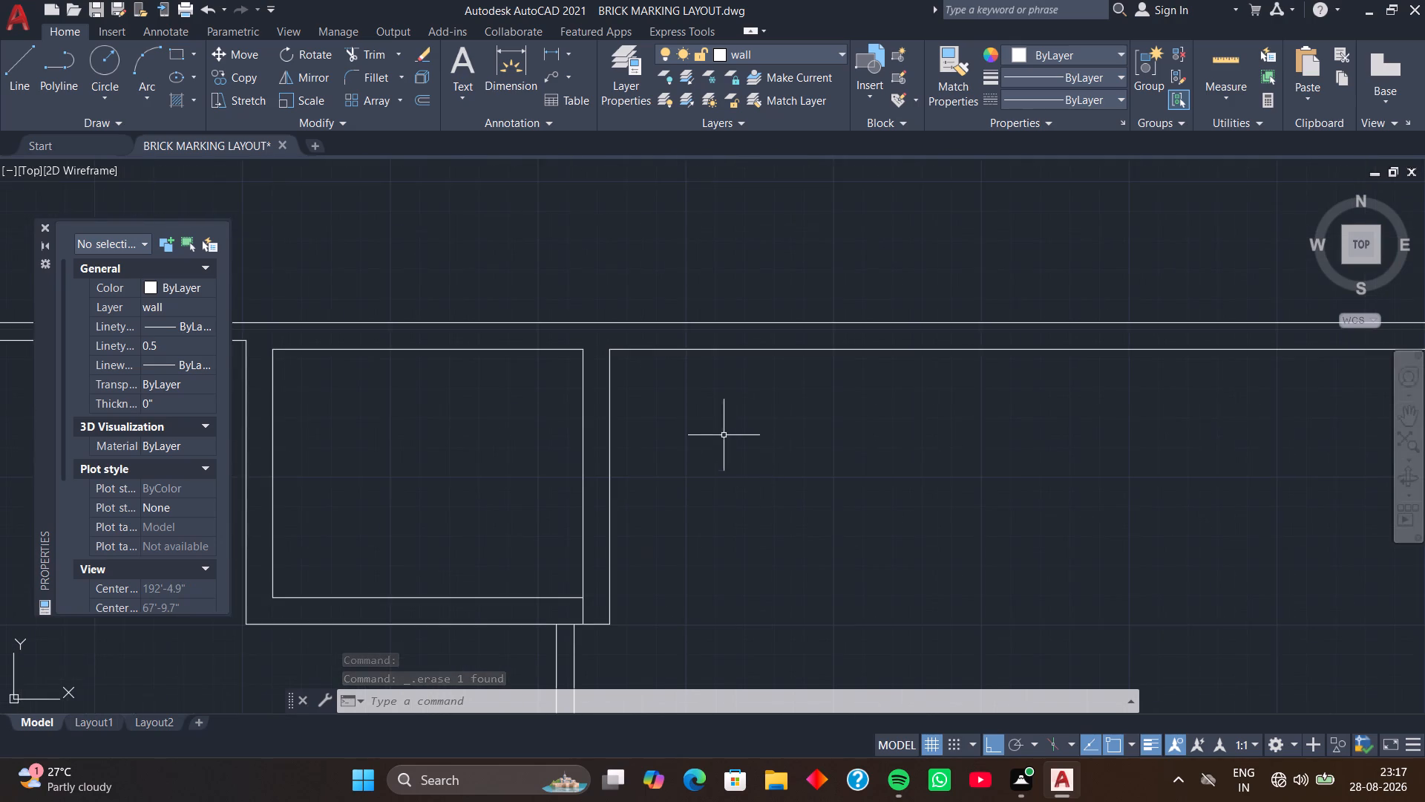
middle_click_drag(724, 435, 773, 526)
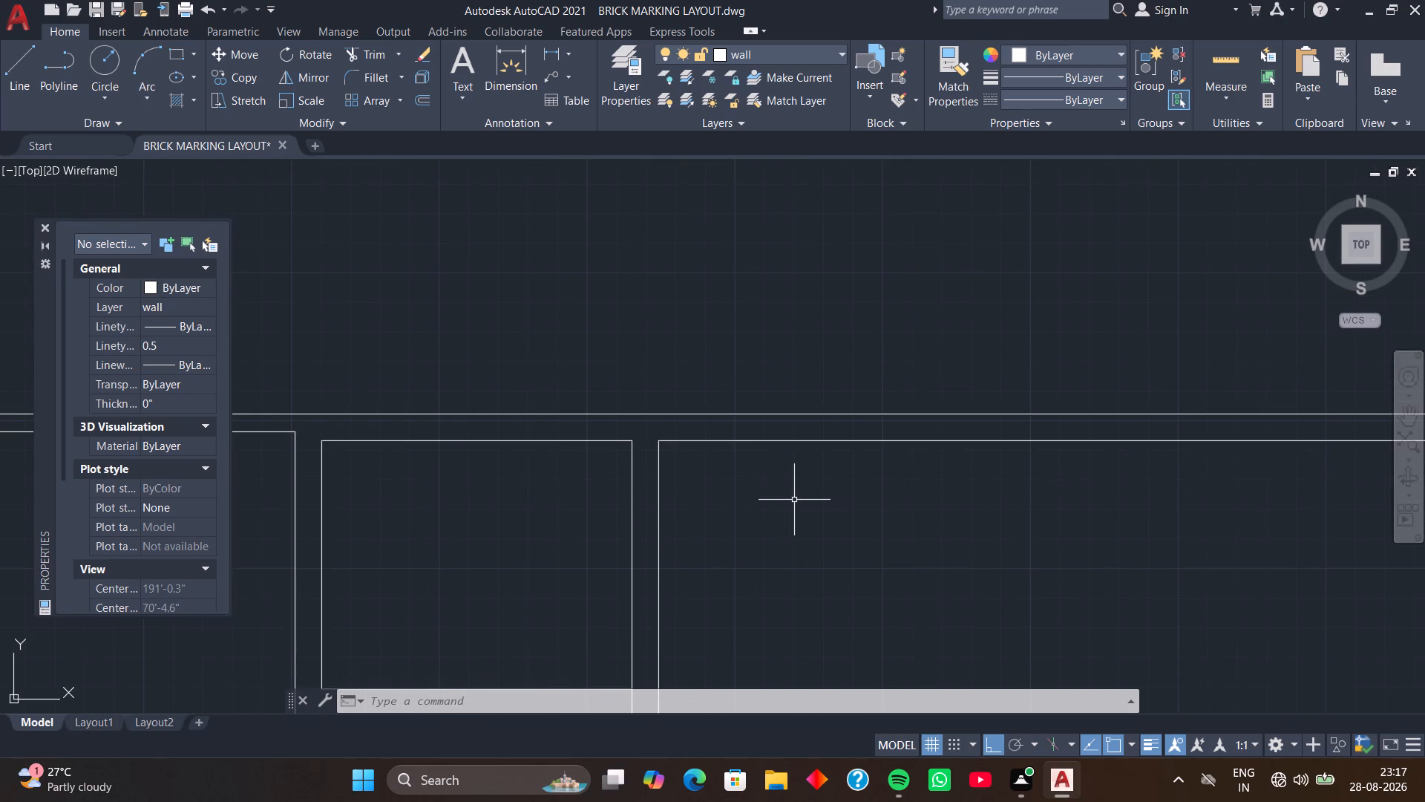
type("EX")
key("space")
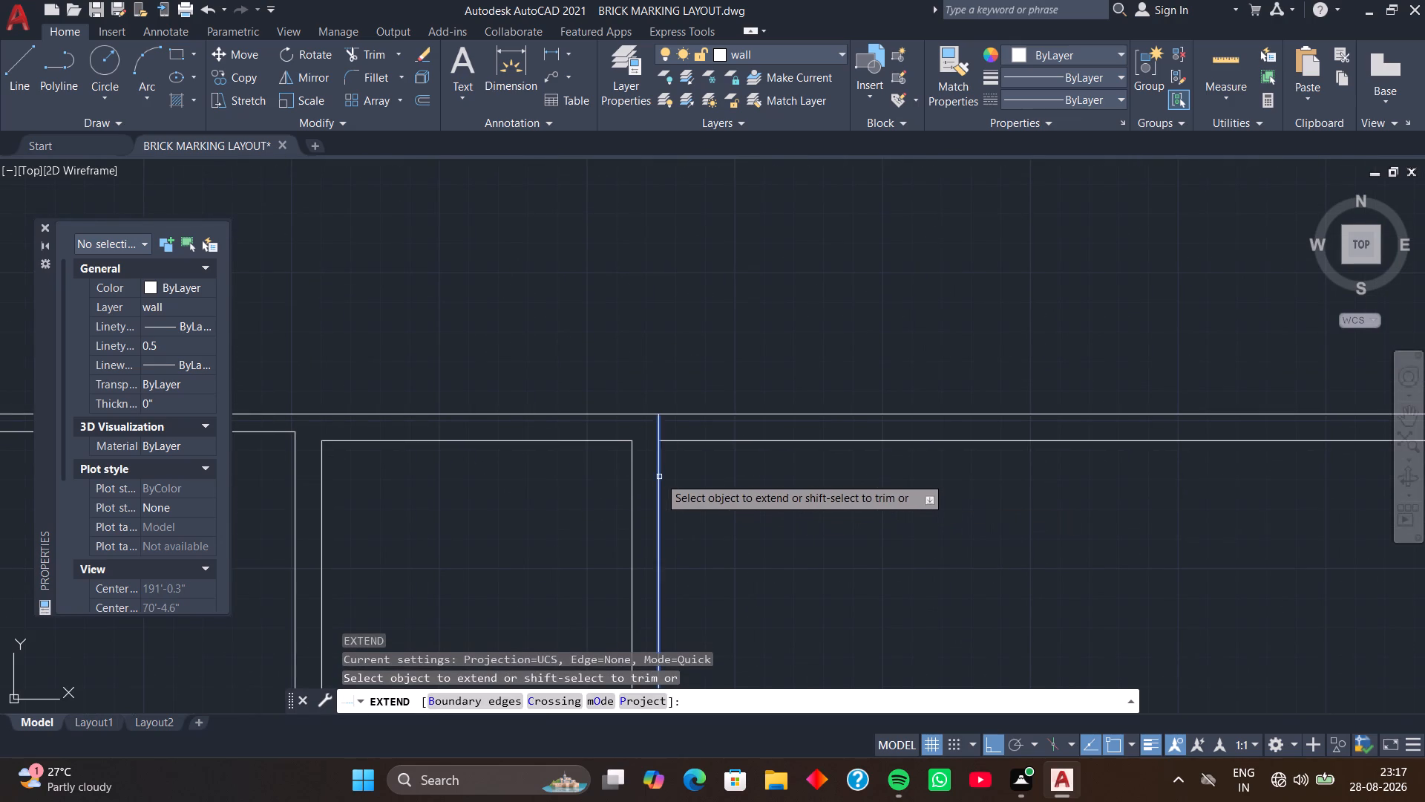
left_click(659, 477)
key("space")
type("TR")
key("space")
left_click_drag(752, 378, 746, 532)
Look over the whole wall layout, the east wall and the southern rooms.
scroll(739, 489, "down", 3)
middle_click_drag(740, 498, 793, 329)
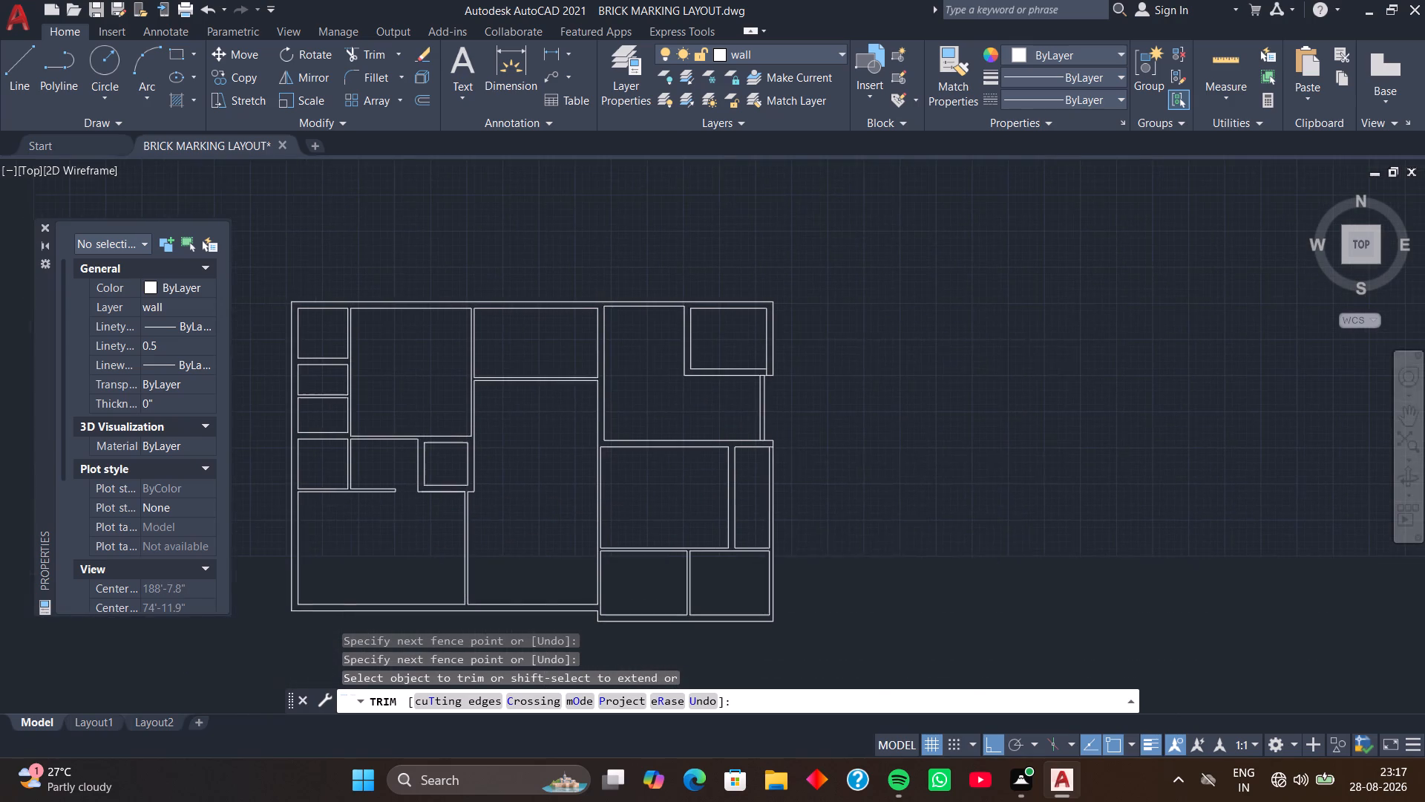
middle_click_drag(748, 556, 815, 436)
scroll(828, 281, "up", 3)
middle_click_drag(792, 313, 799, 480)
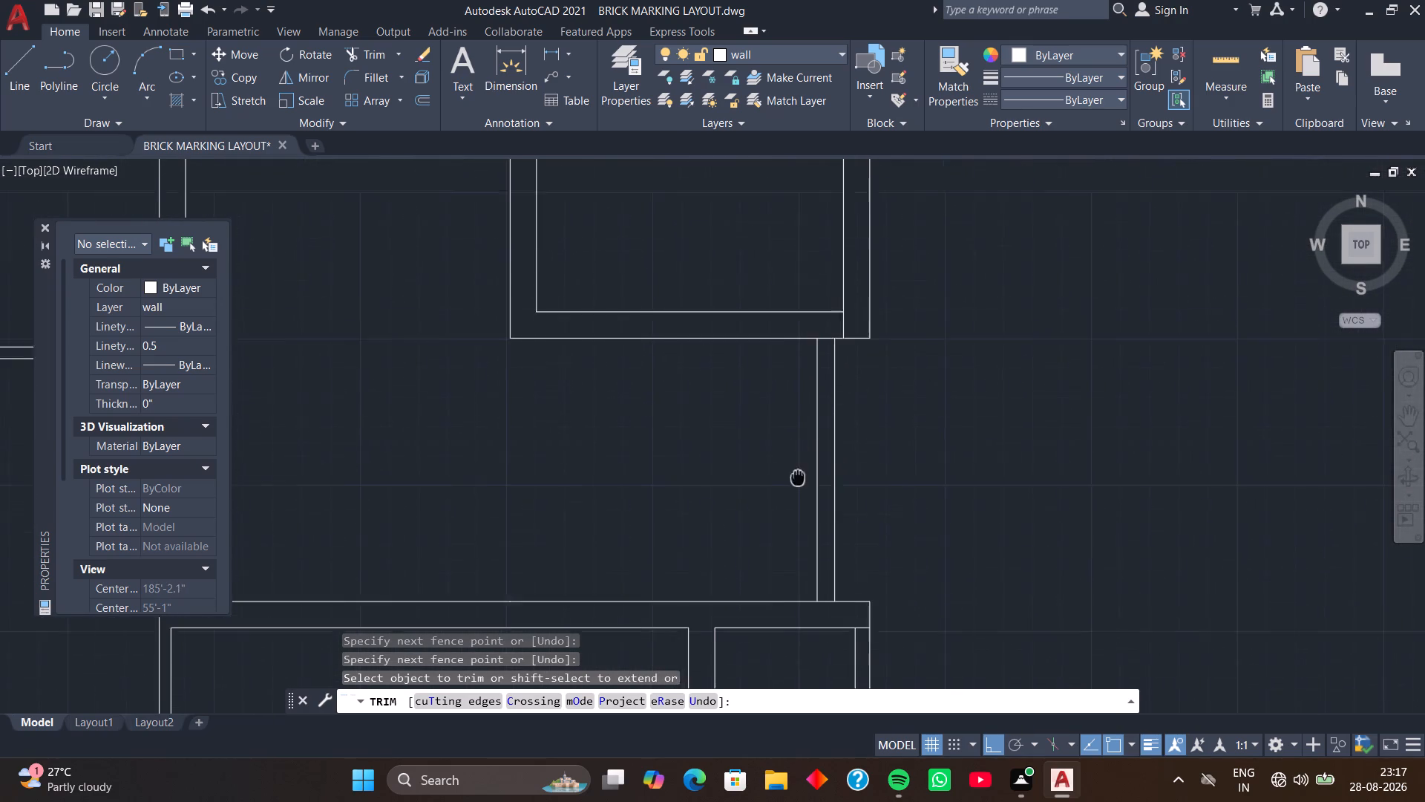
middle_click_drag(799, 480, 800, 493)
scroll(760, 466, "down", 2)
middle_click_drag(718, 619, 864, 416)
middle_click_drag(689, 498, 807, 377)
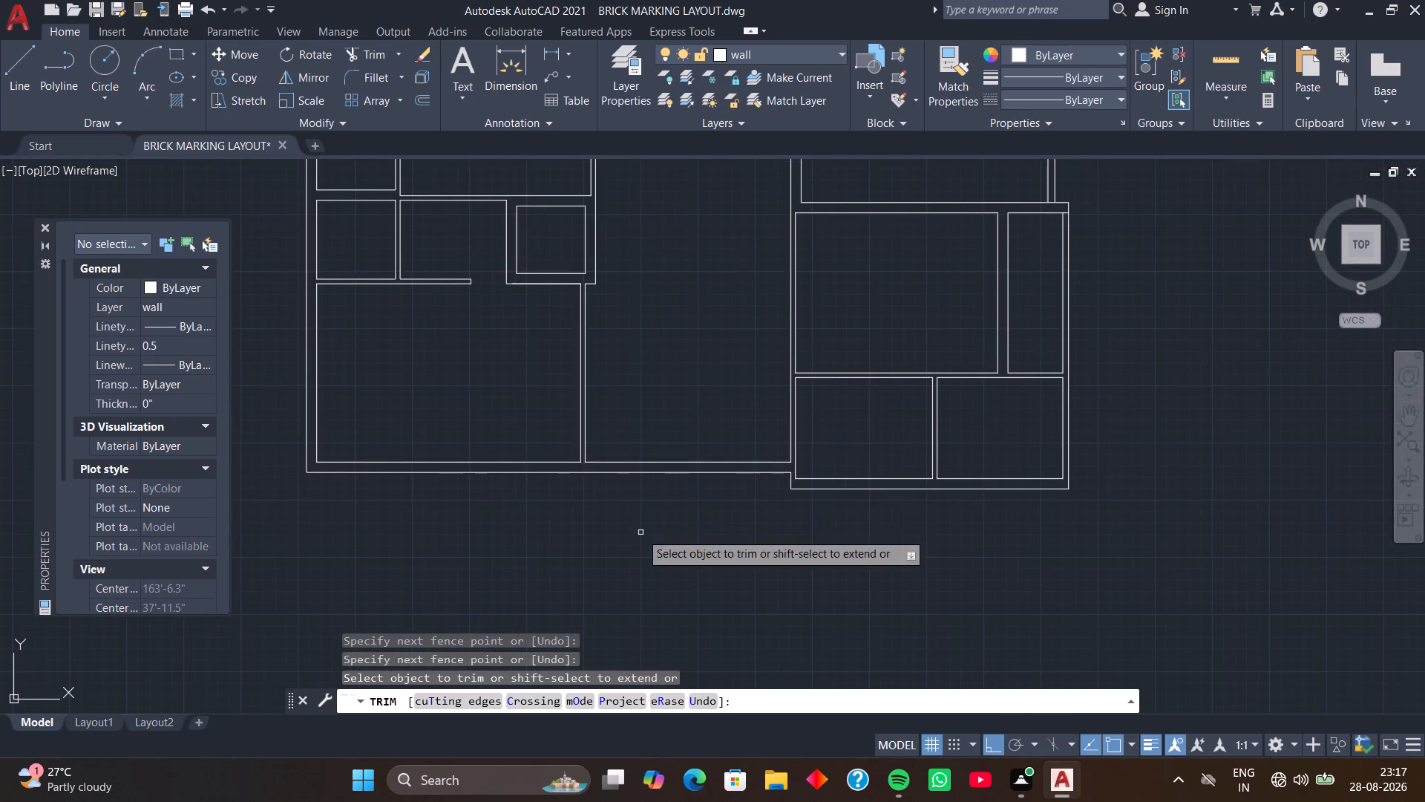
middle_click_drag(639, 532, 701, 536)
key("space")
Draw a horizontal line west from the southeast block's outer southwest corner, past the partition east of the southwest room.
key("l")
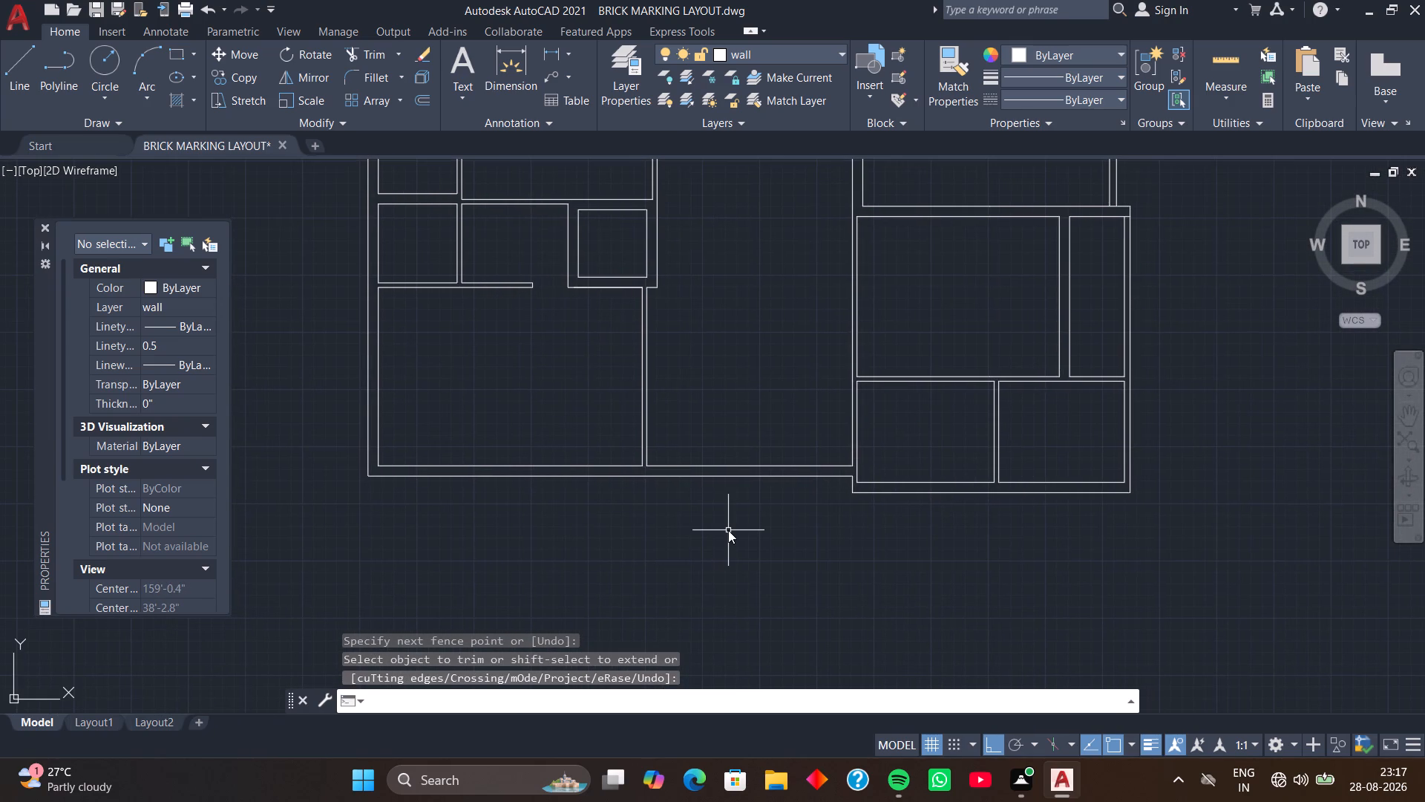
key("space")
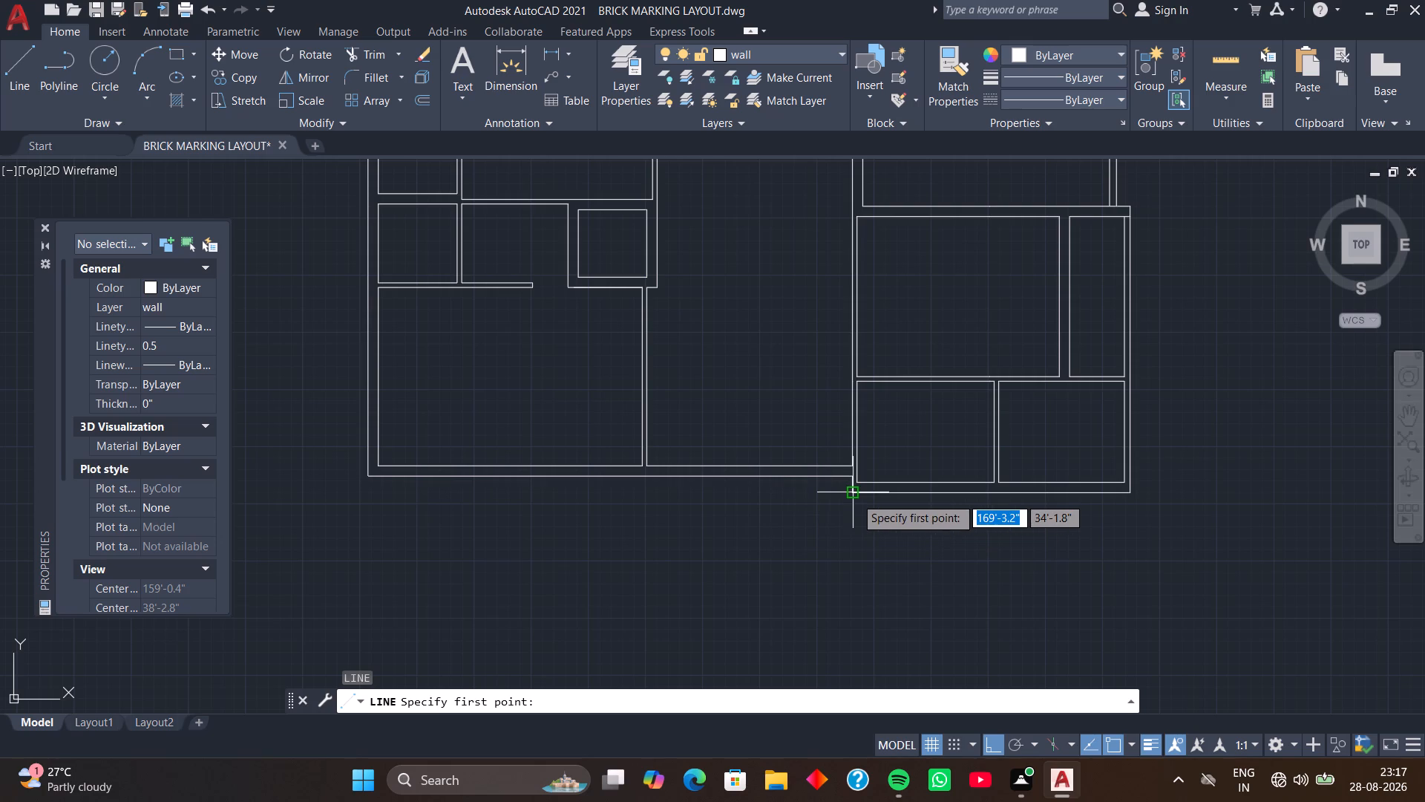
left_click(855, 497)
left_click(609, 515)
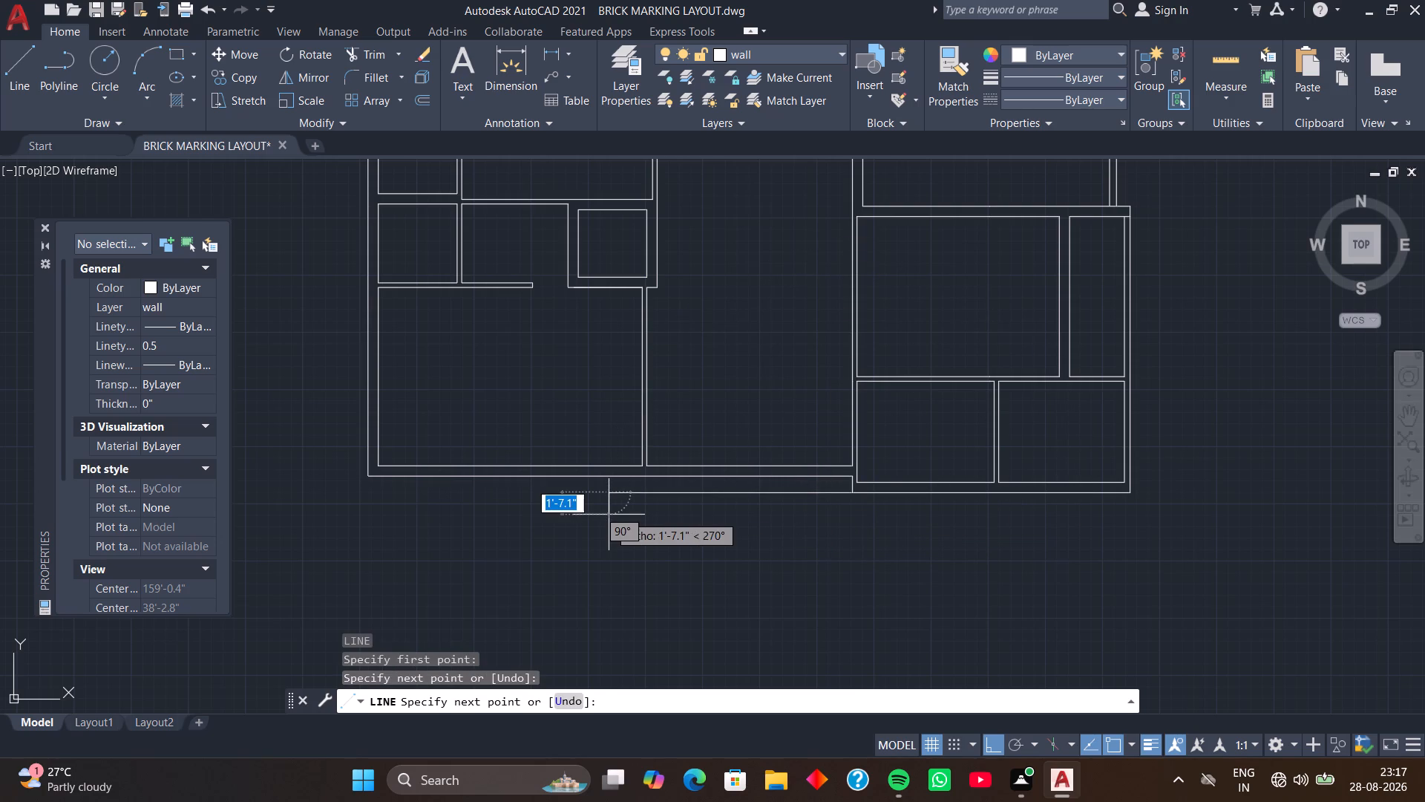
key("space")
Draw a vertical line from the foot of the southwest room's east partition down to the new southern line.
middle_click_drag(629, 518, 635, 582)
scroll(654, 564, "up", 2)
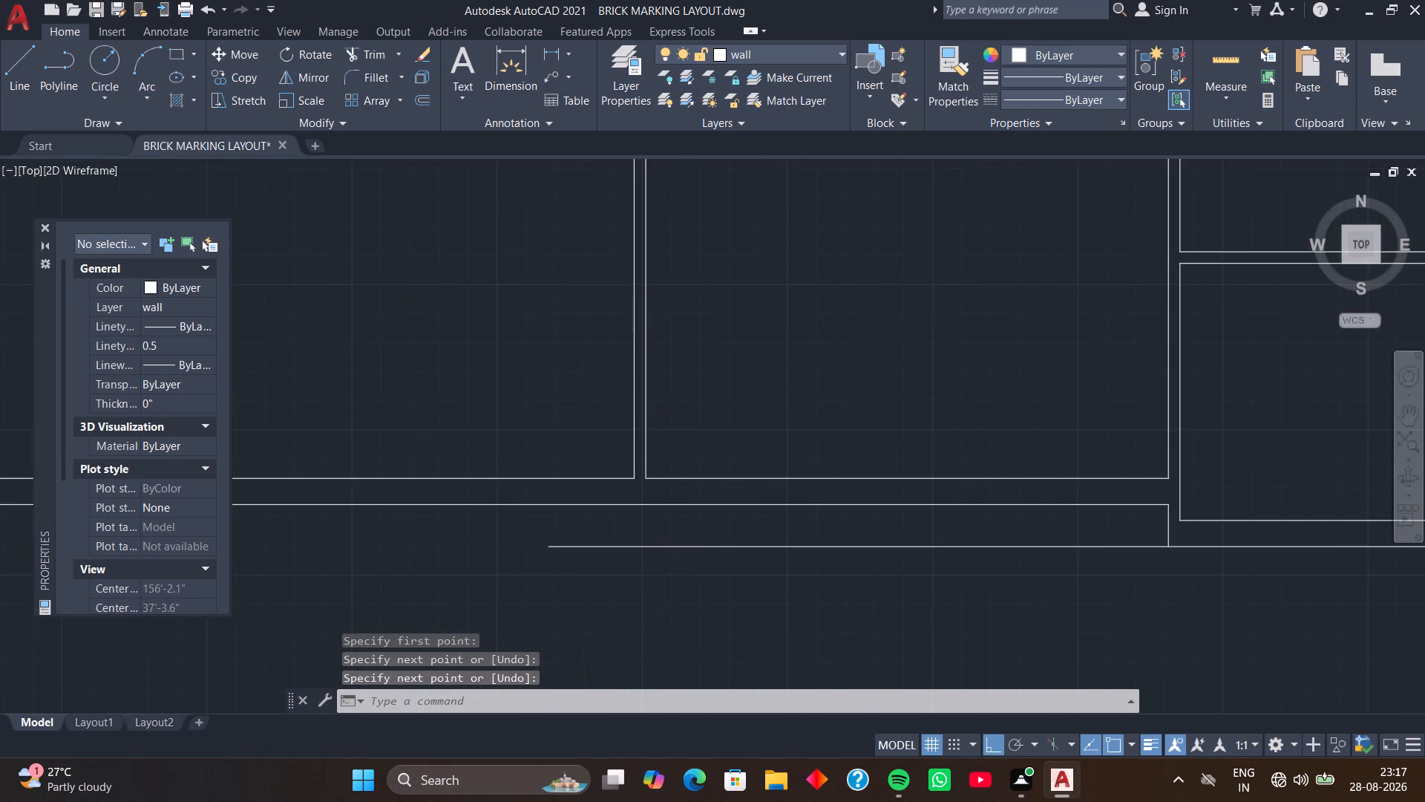
scroll(654, 564, "up", 1)
middle_click_drag(643, 541, 649, 558)
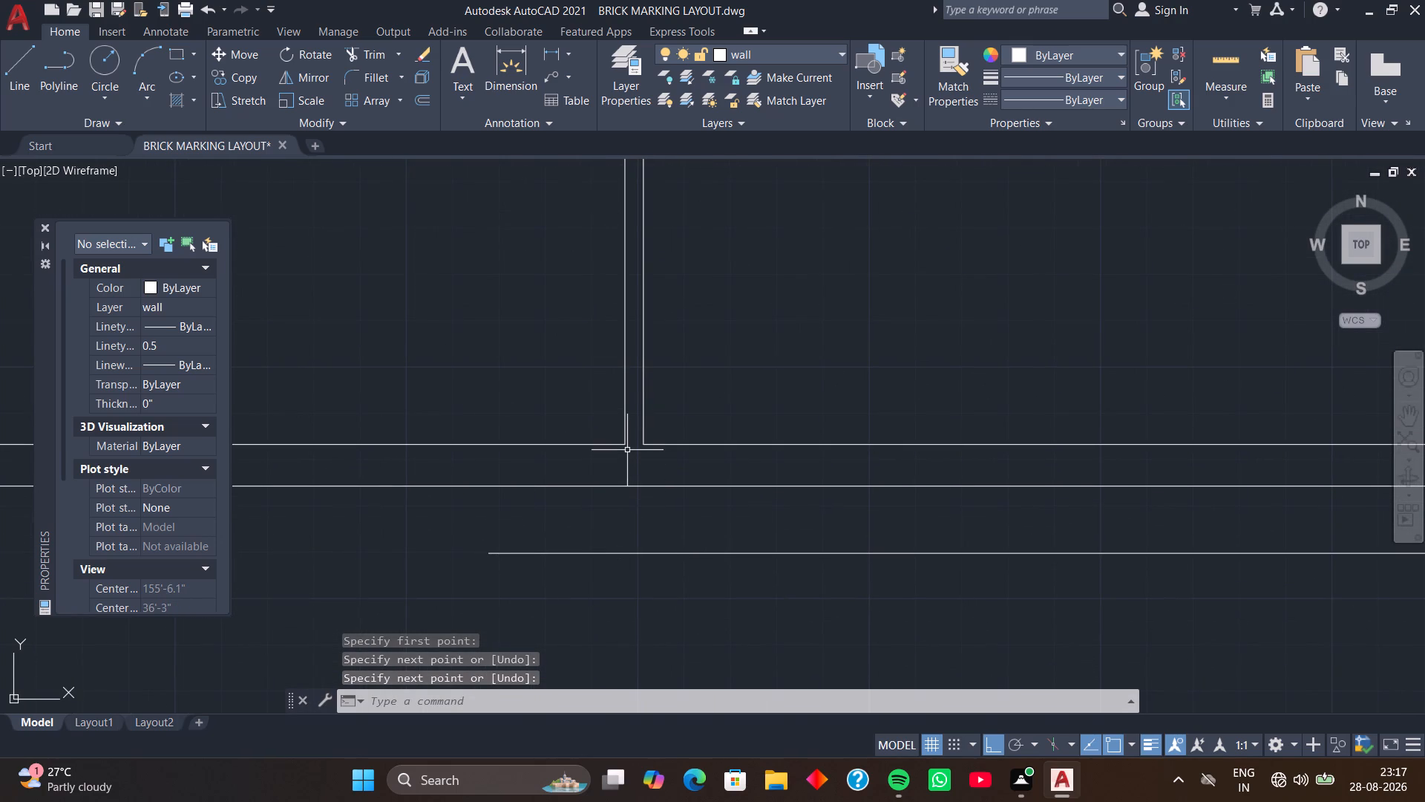
key("space")
left_click(624, 446)
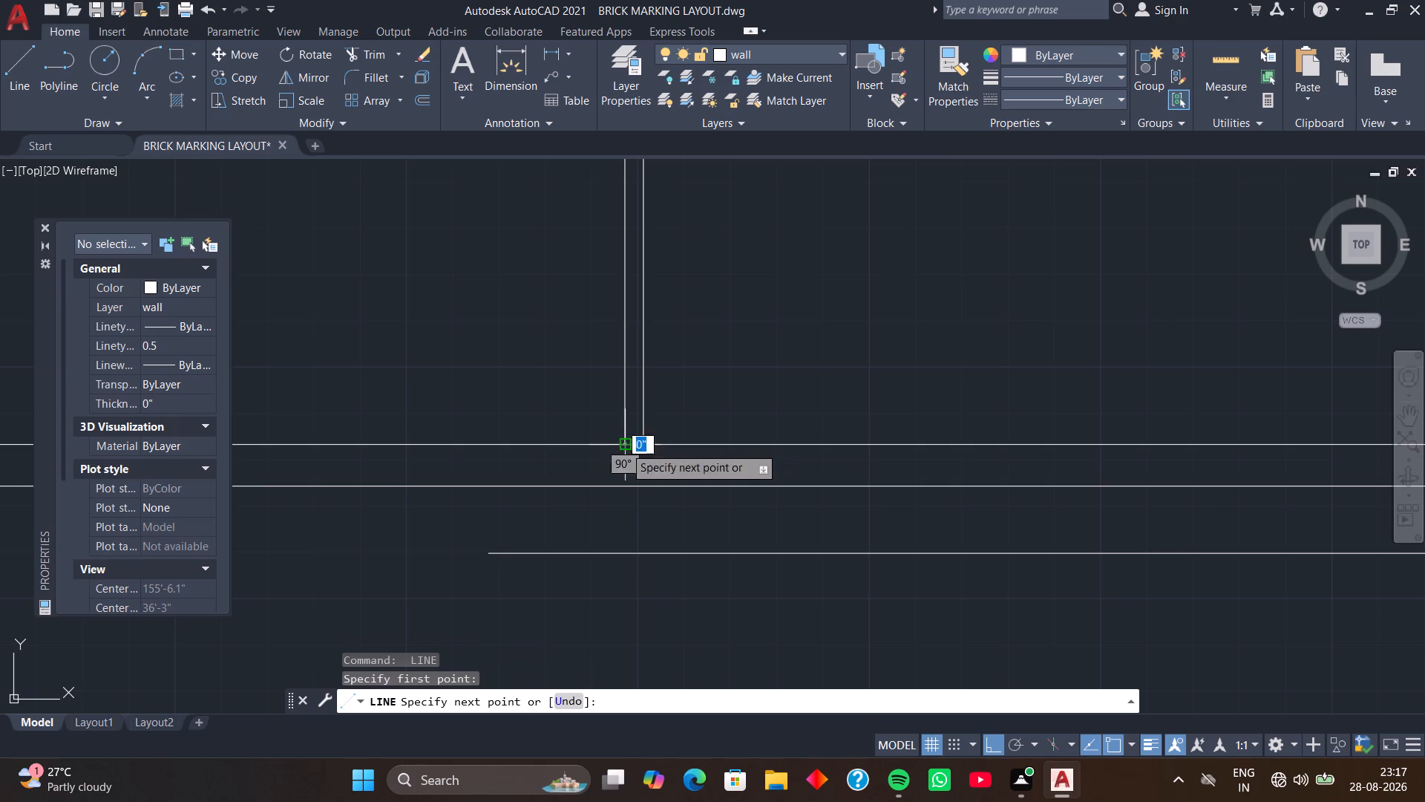
left_click(628, 555)
key("space")
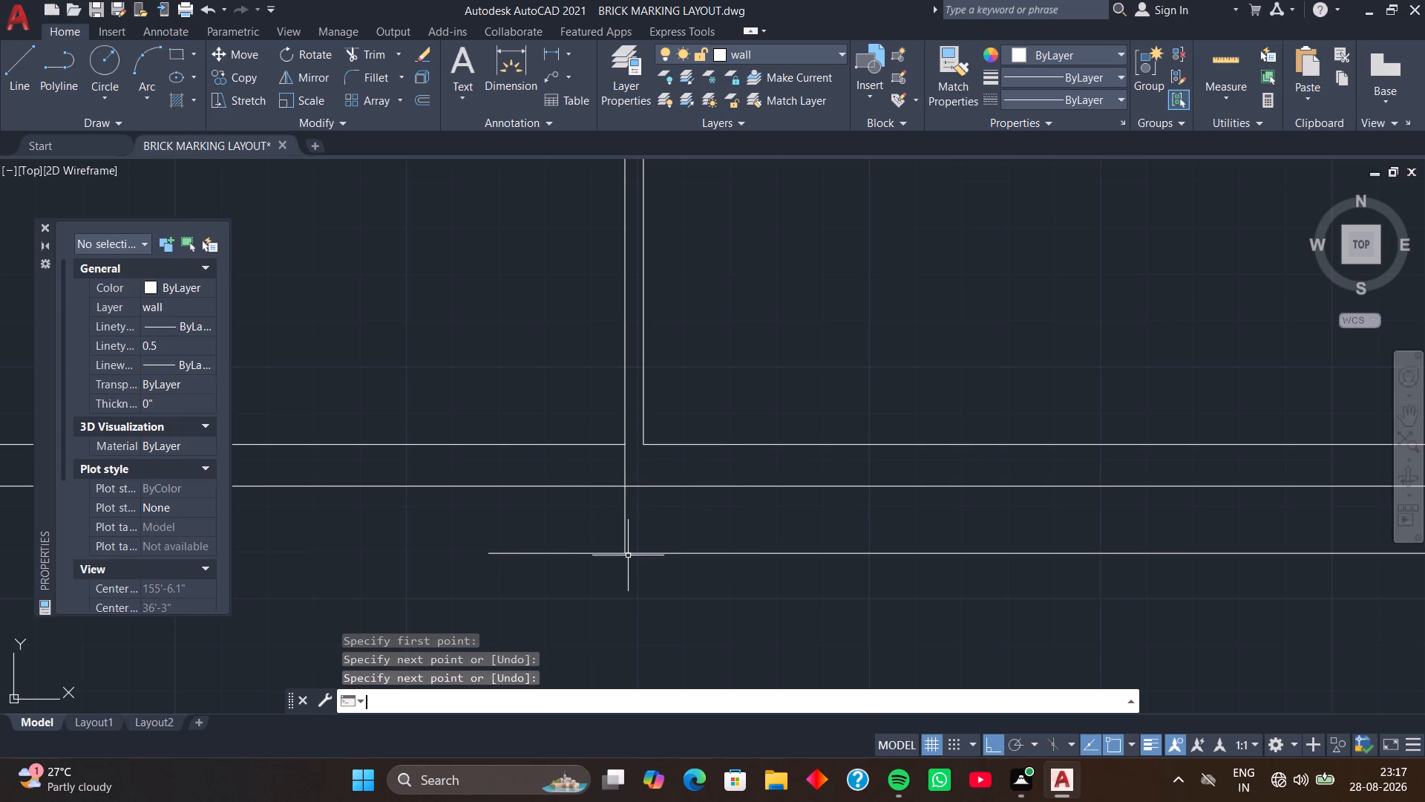
Continue the new southern line west from its free end to a point beyond the outer west wall.
scroll(603, 574, "down", 2)
middle_click_drag(607, 591, 684, 505)
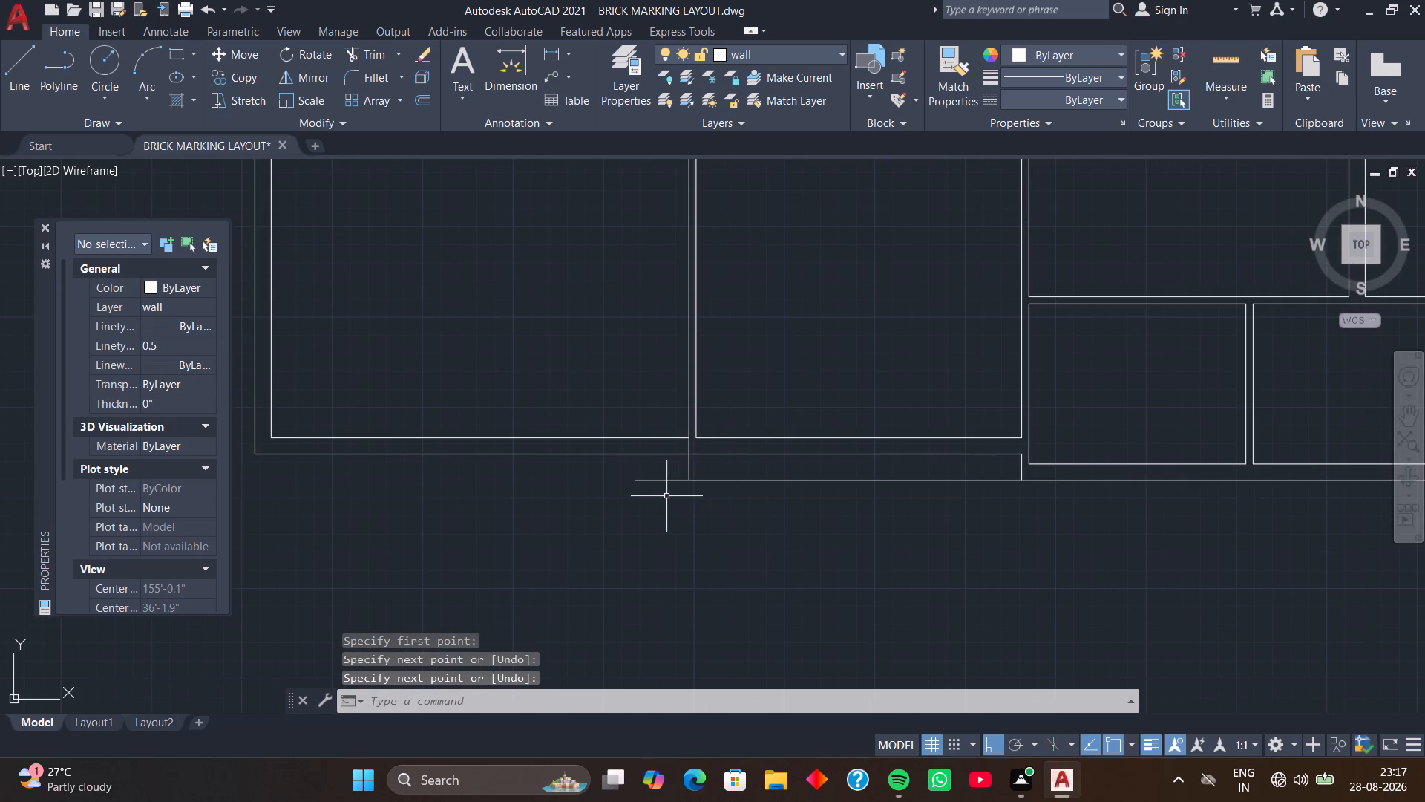
key("space")
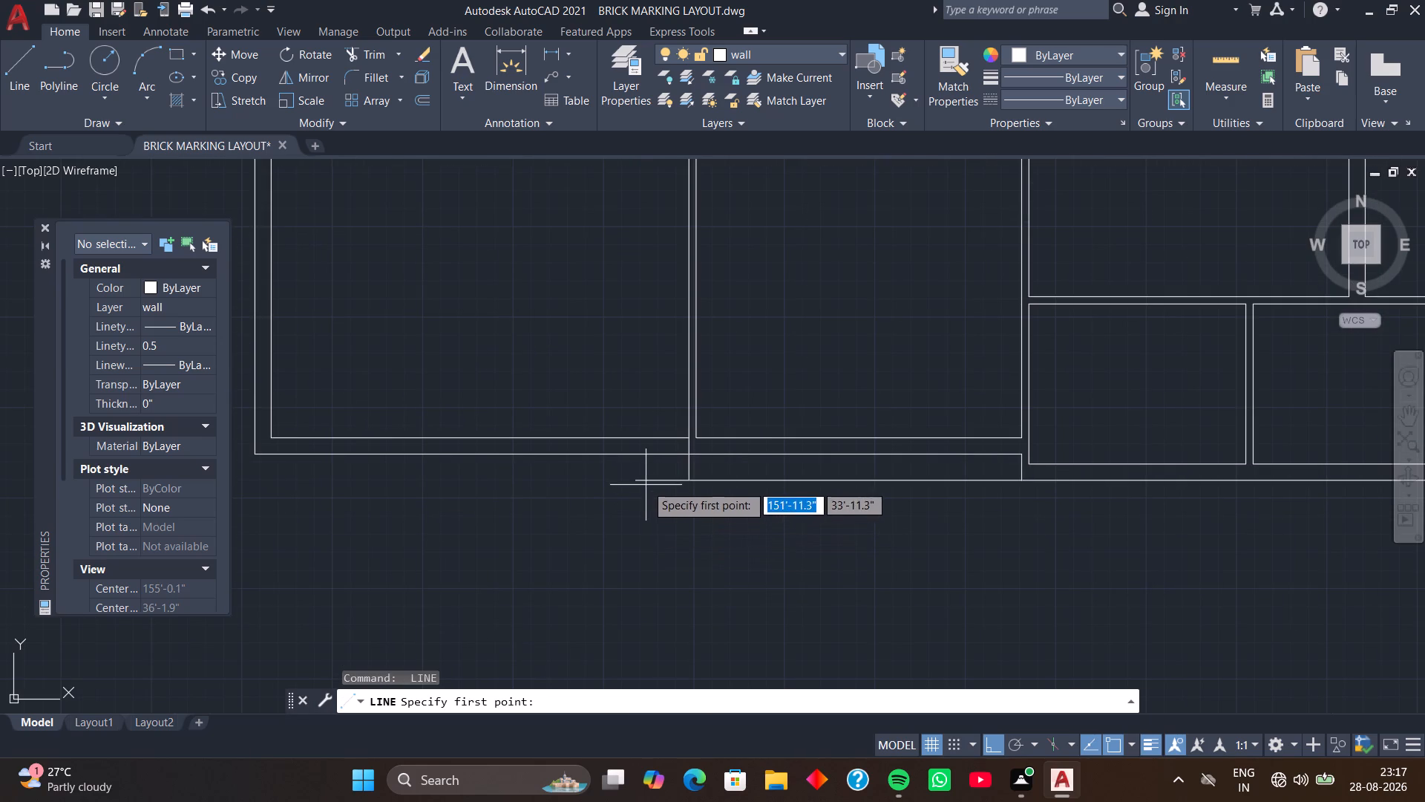
left_click(641, 478)
scroll(520, 490, "down", 1)
middle_click_drag(520, 490, 525, 490)
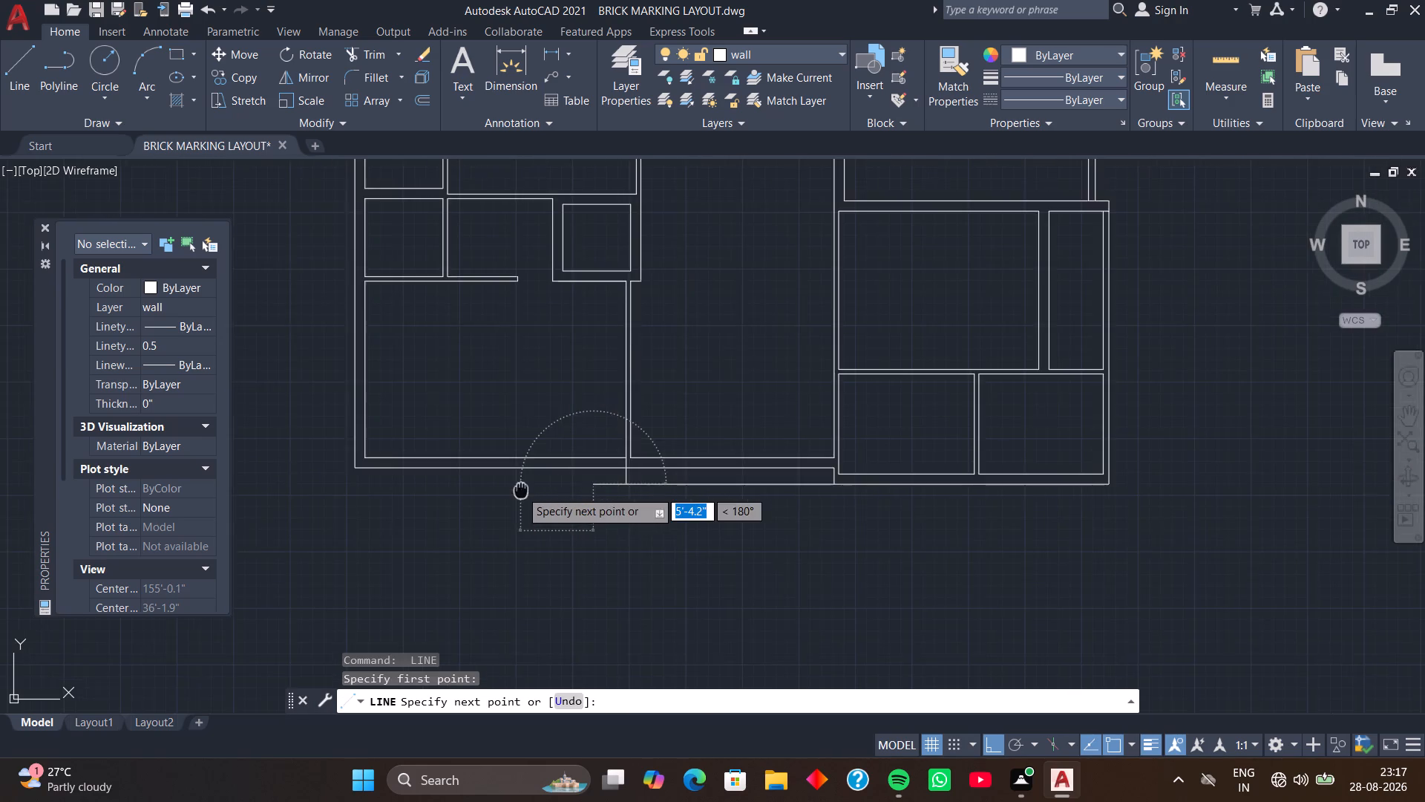
middle_click_drag(525, 490, 742, 478)
left_click(525, 485)
key("space")
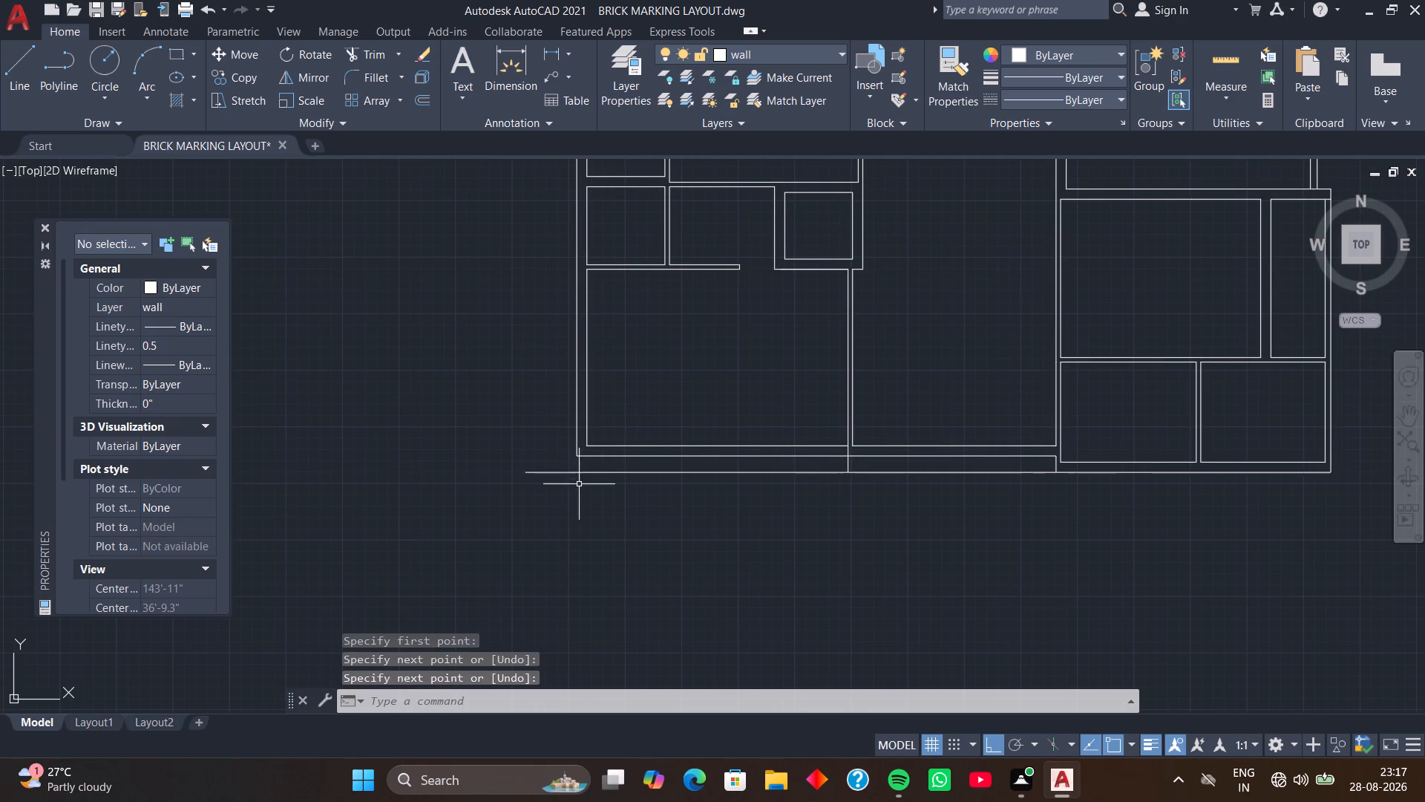
Draw a short vertical line from the outer southwest wall corner down to the new southern line.
type("L")
key("space")
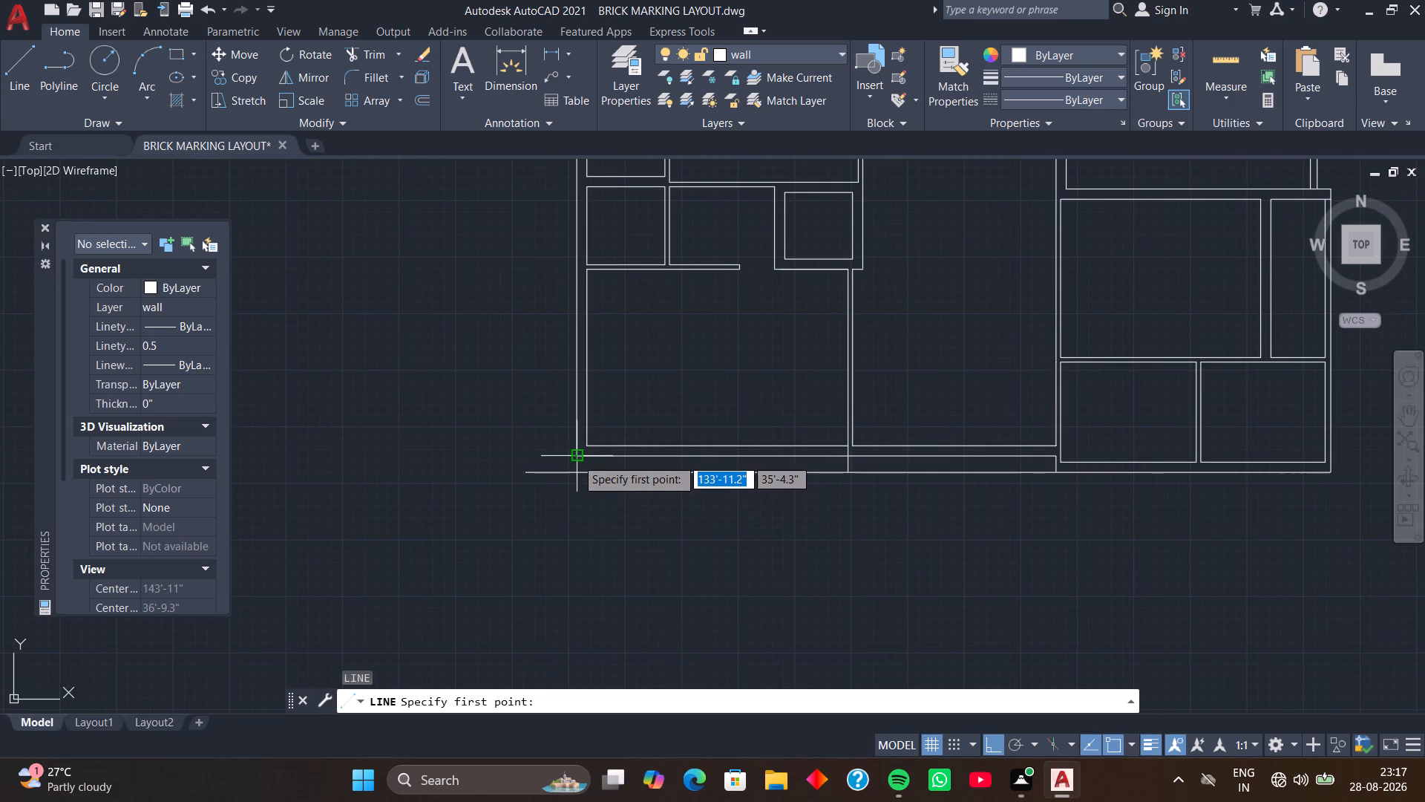
left_click(576, 458)
left_click(571, 476)
key("space")
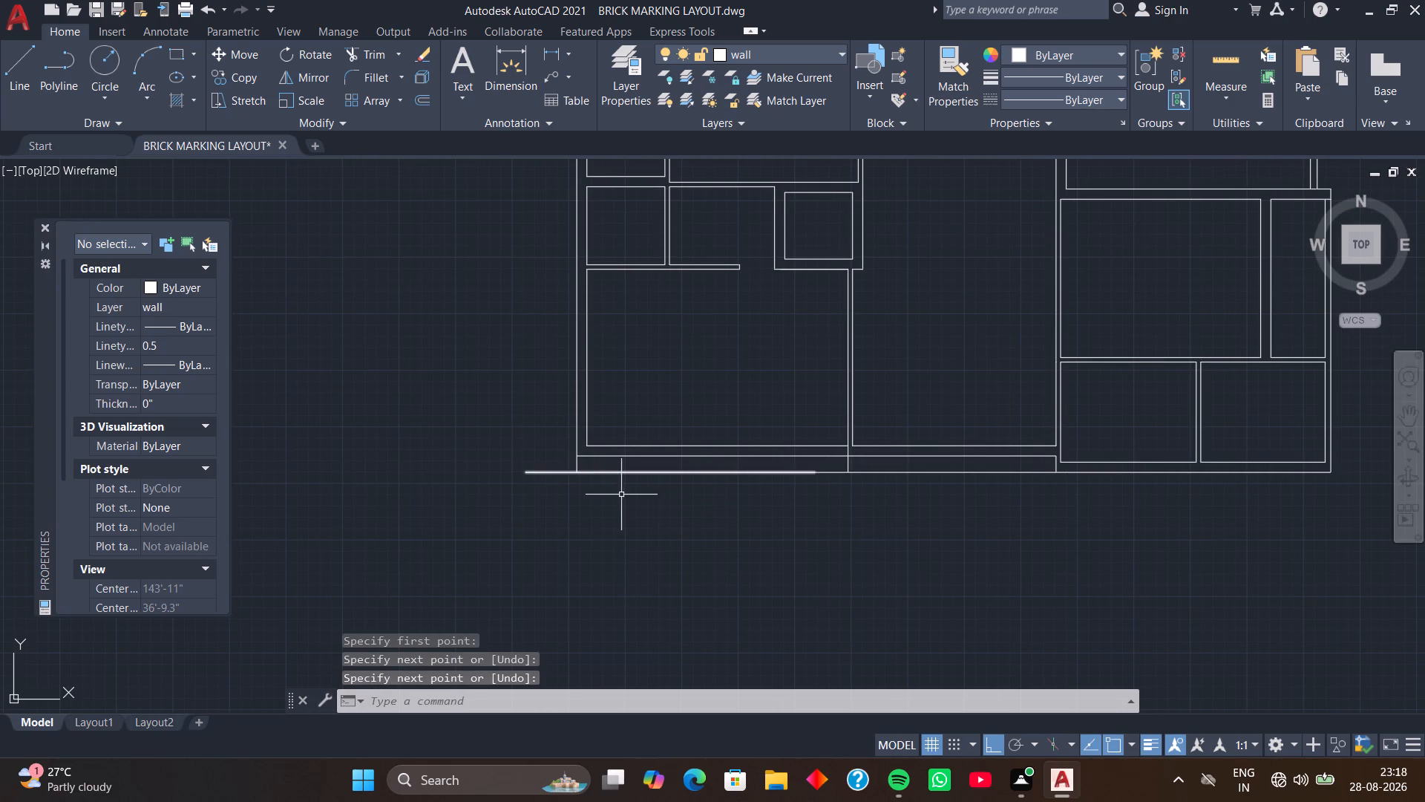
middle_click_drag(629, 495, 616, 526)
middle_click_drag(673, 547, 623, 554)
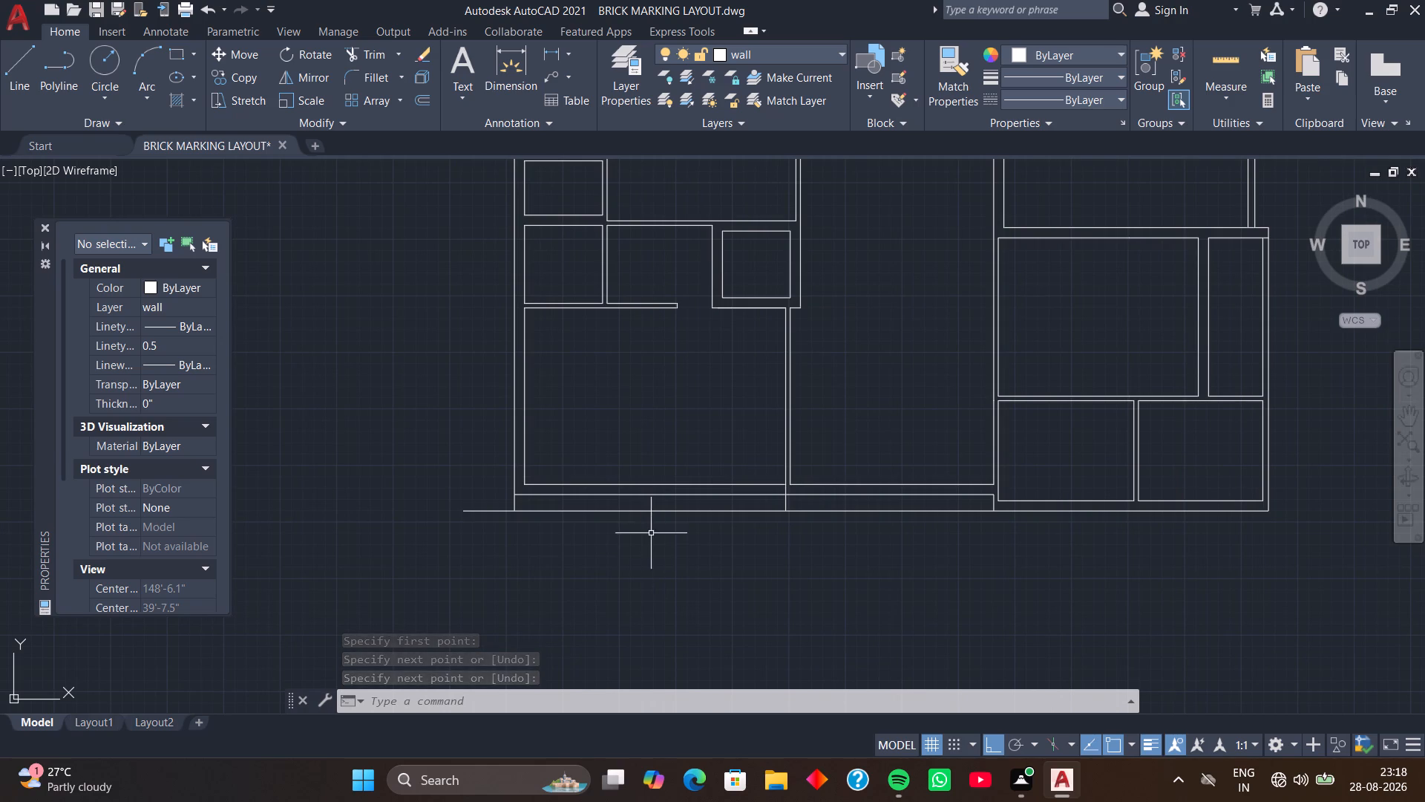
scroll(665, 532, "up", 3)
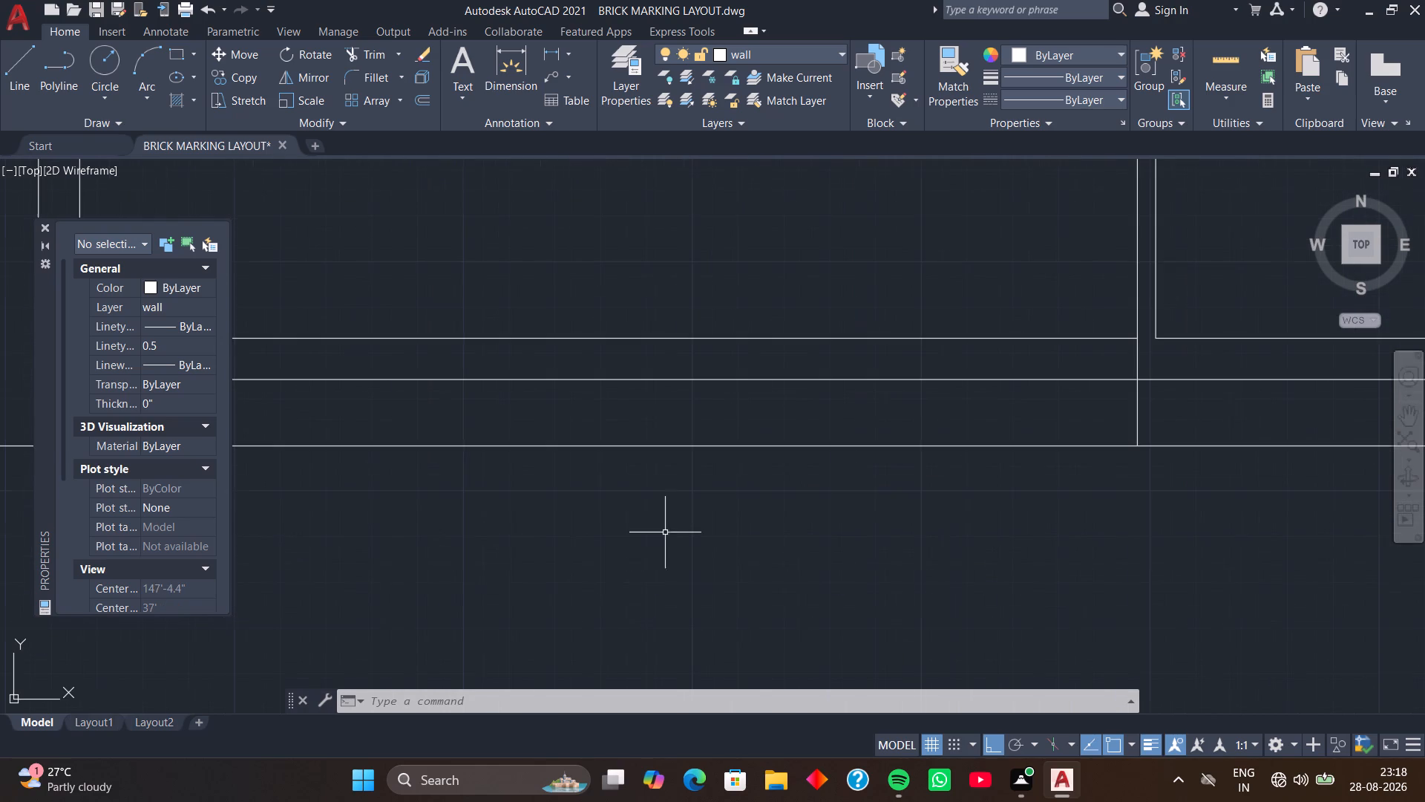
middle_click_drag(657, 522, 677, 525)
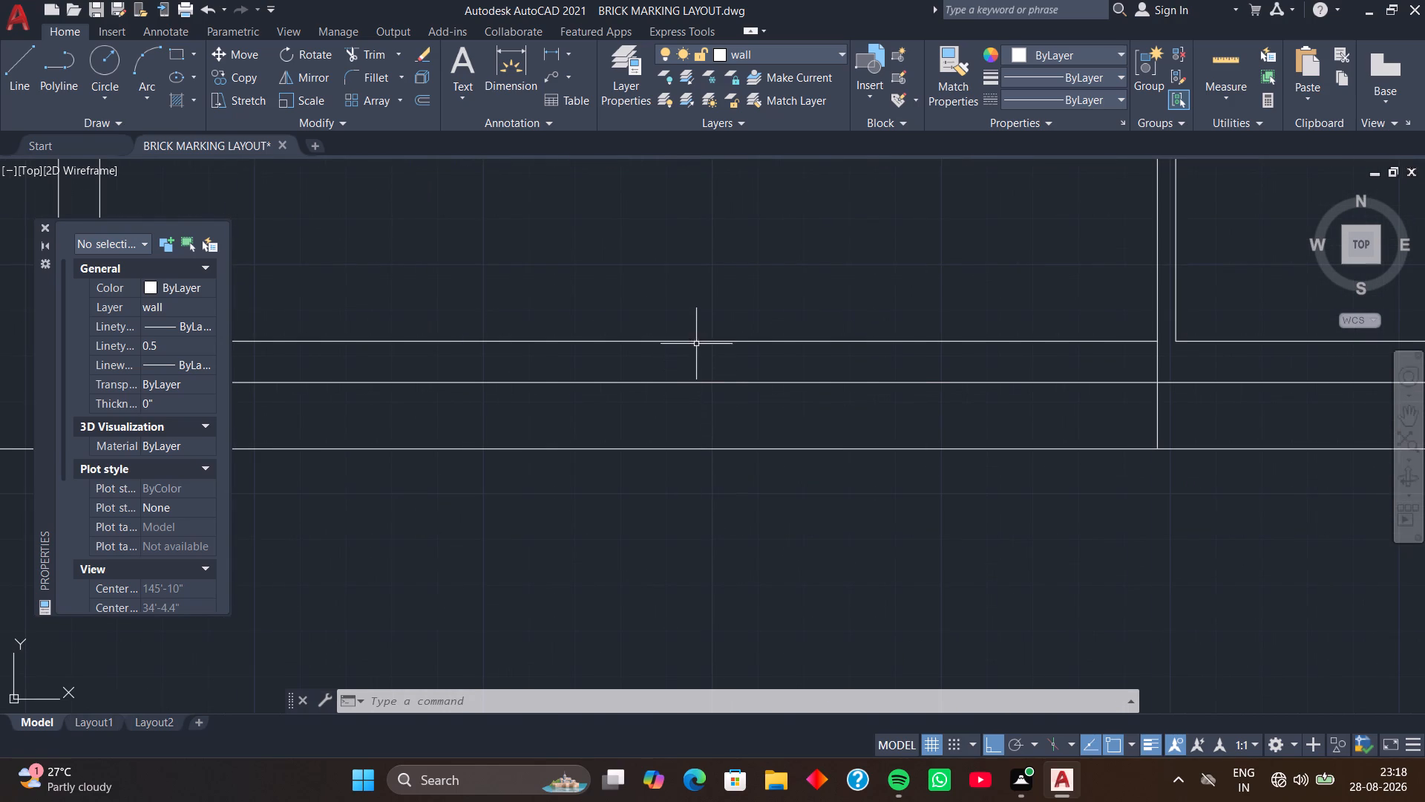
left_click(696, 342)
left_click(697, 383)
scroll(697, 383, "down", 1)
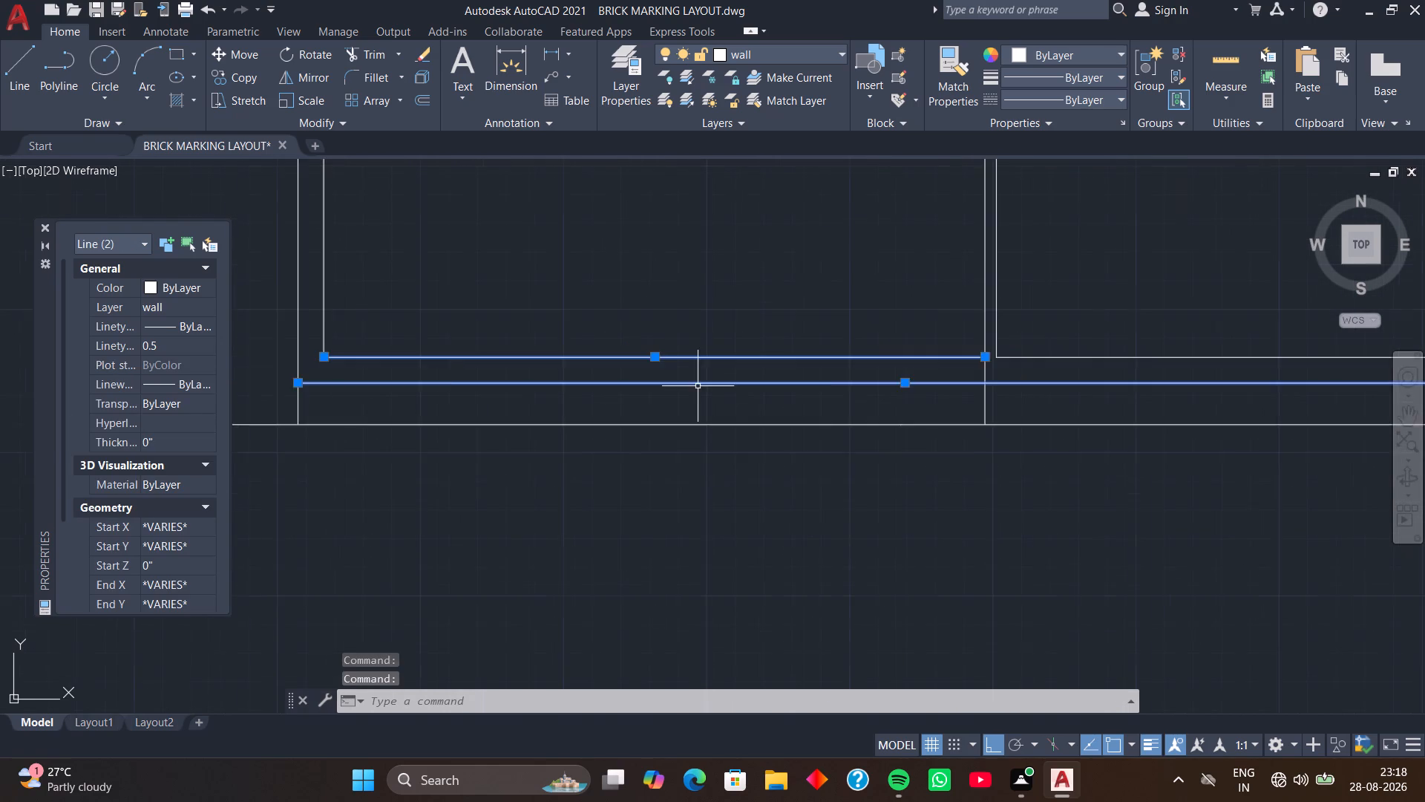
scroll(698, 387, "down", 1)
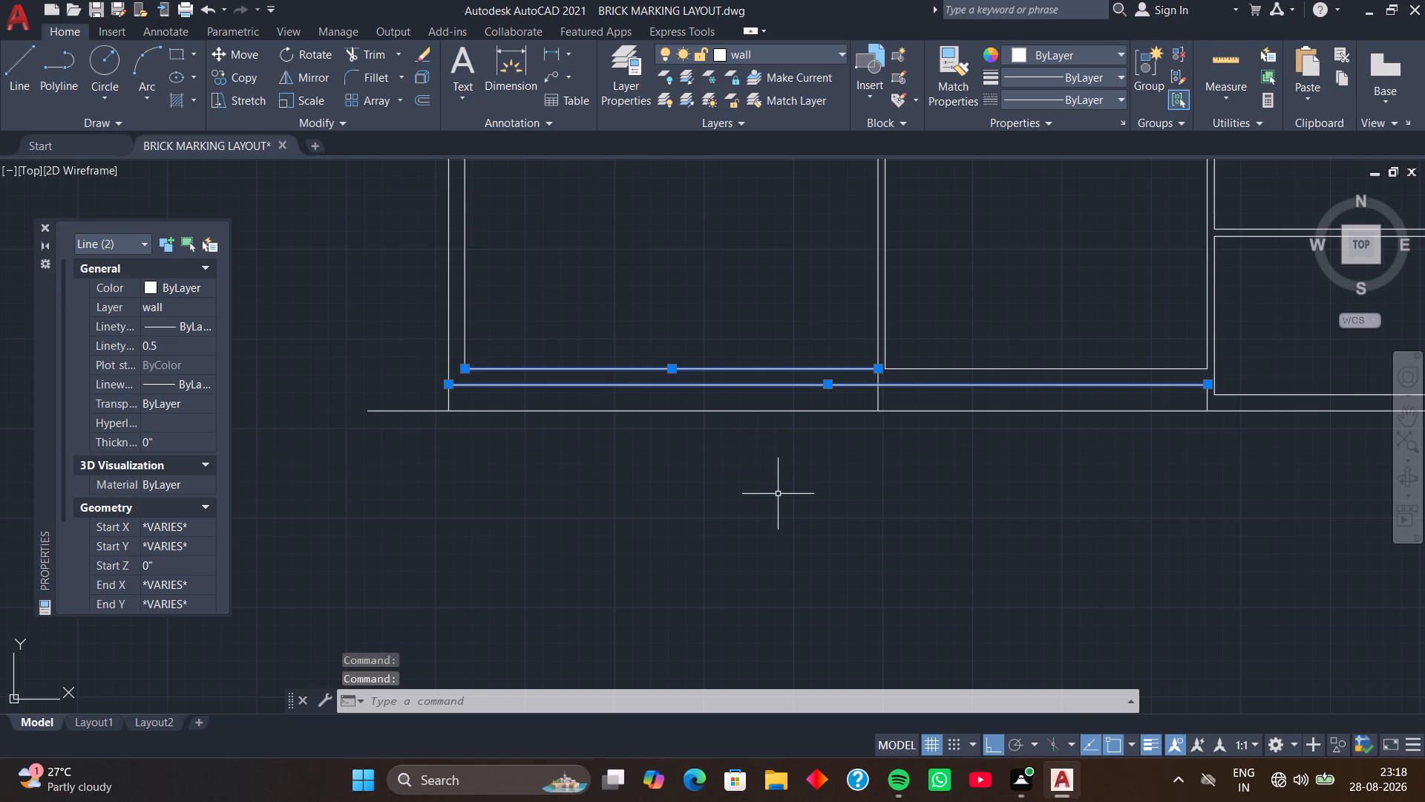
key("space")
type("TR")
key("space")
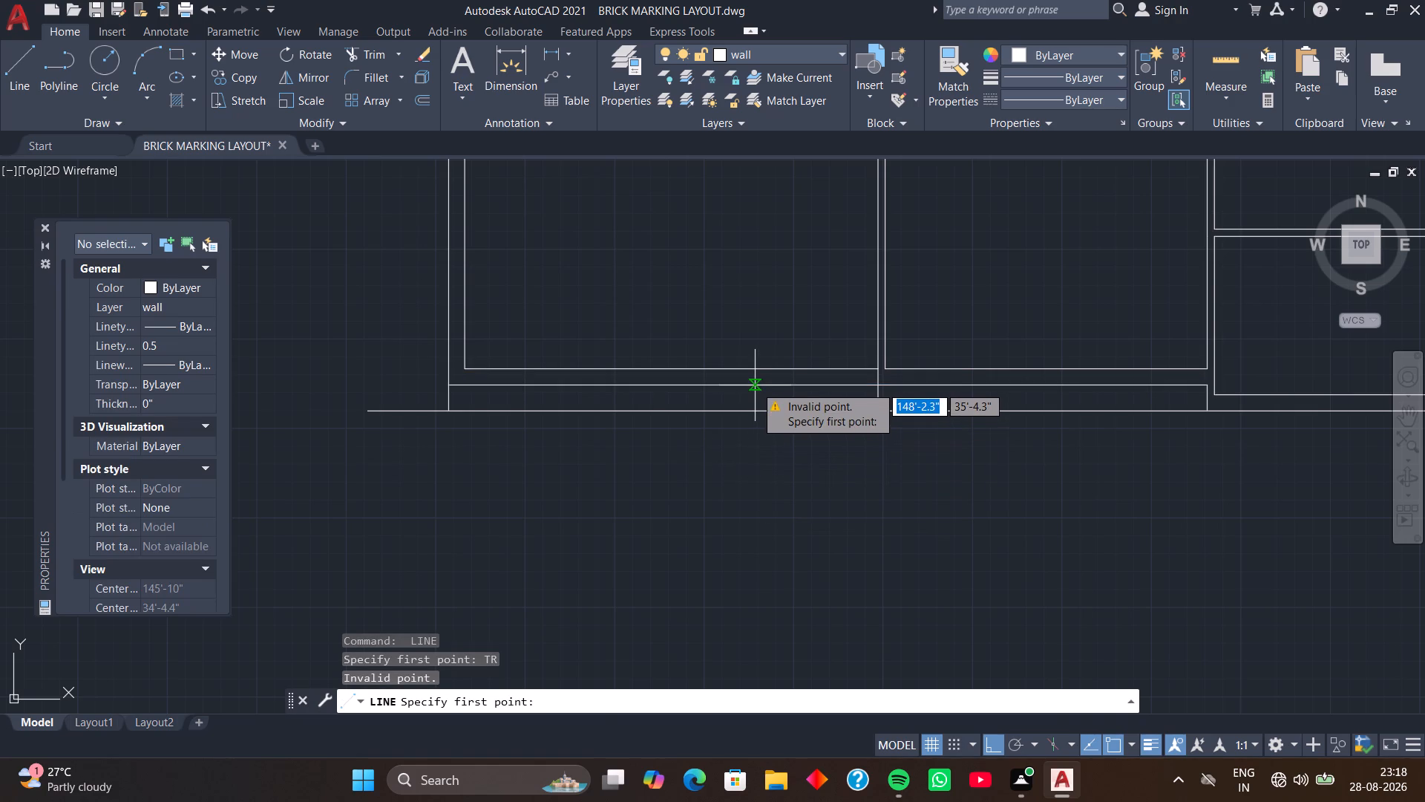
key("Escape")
Trim away both old south wall lines of the southwest room, between the west wall and the partition.
type("TR")
key("space")
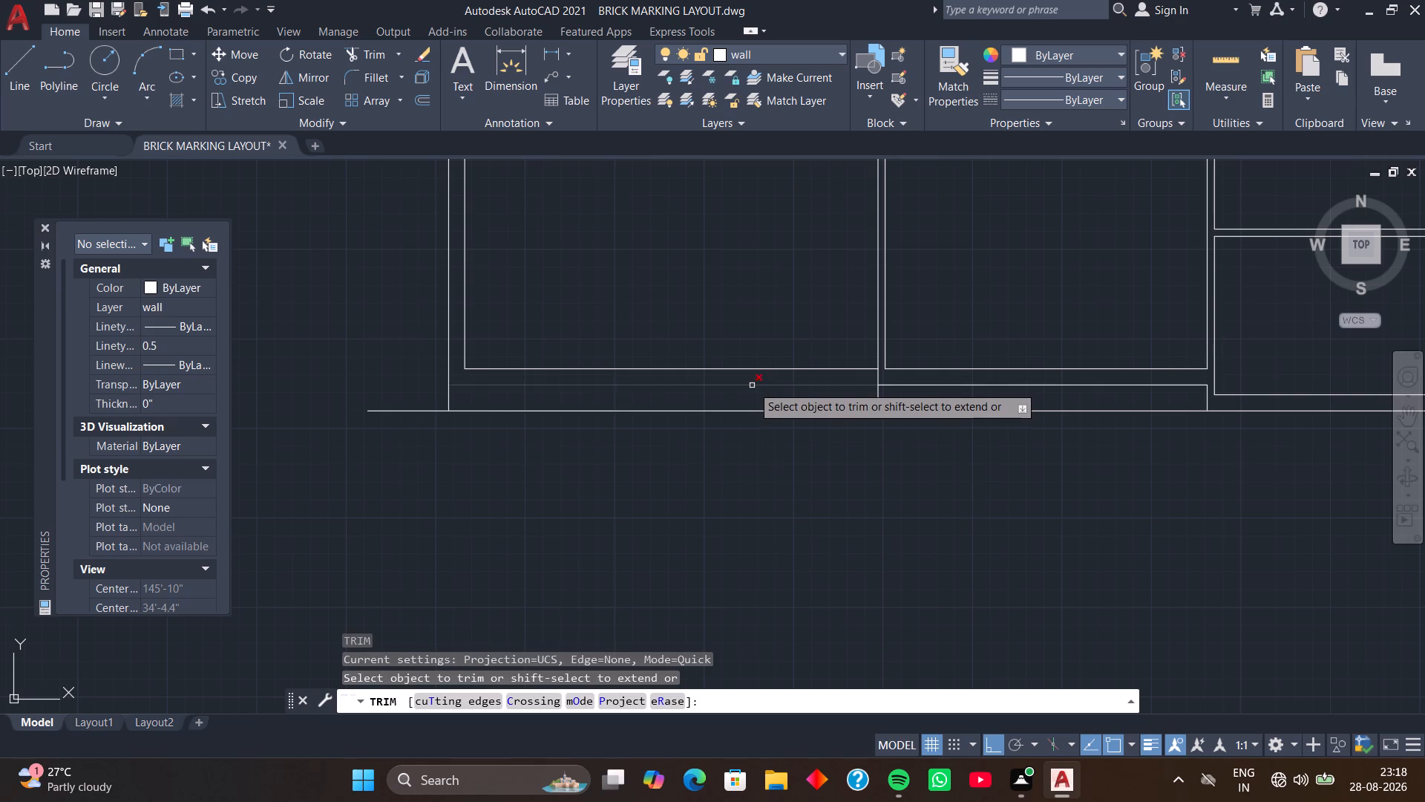
left_click(752, 385)
left_click(748, 365)
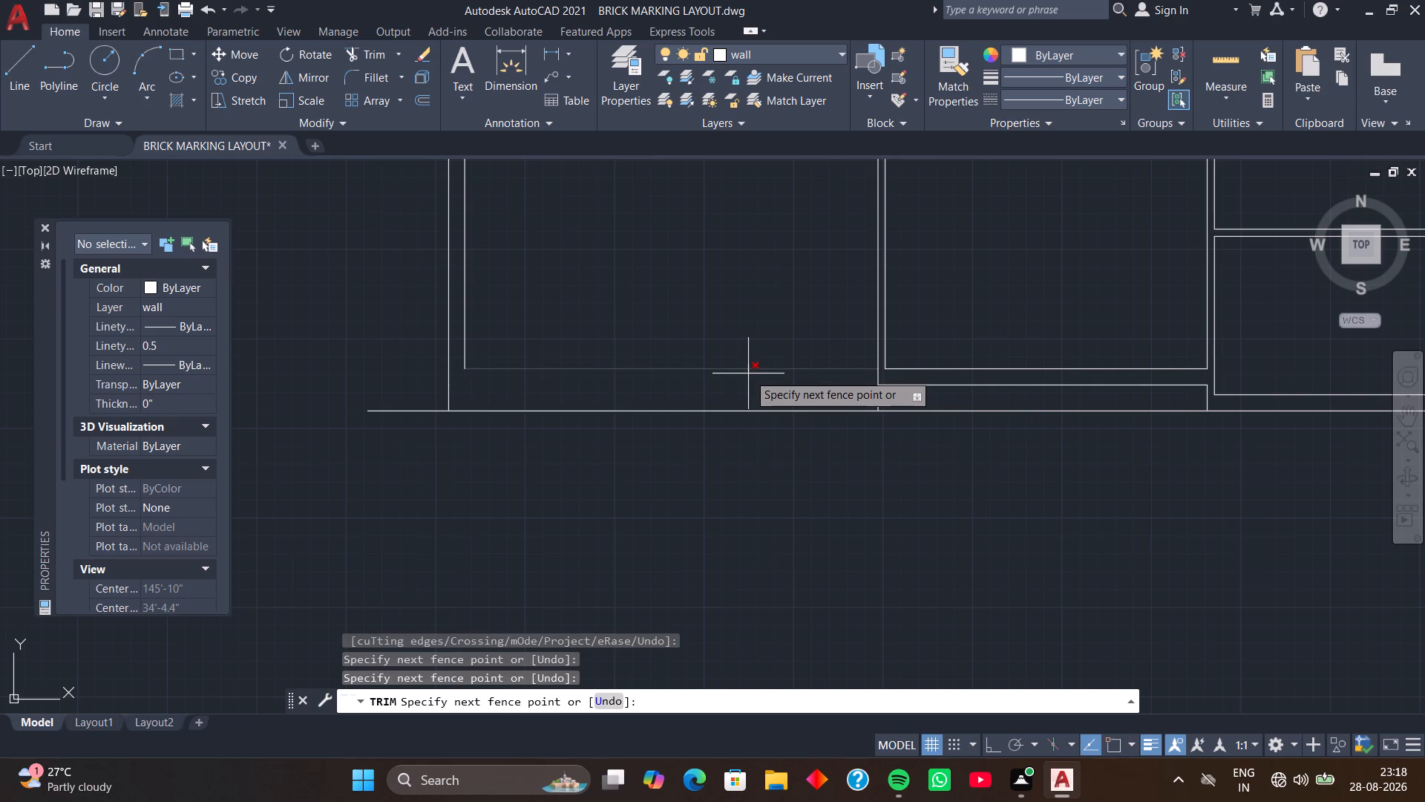
left_click(748, 372)
Trim the new southern line's overhang past the west wall and its stretch between the partition and the southeast block.
left_click_drag(393, 408, 399, 414)
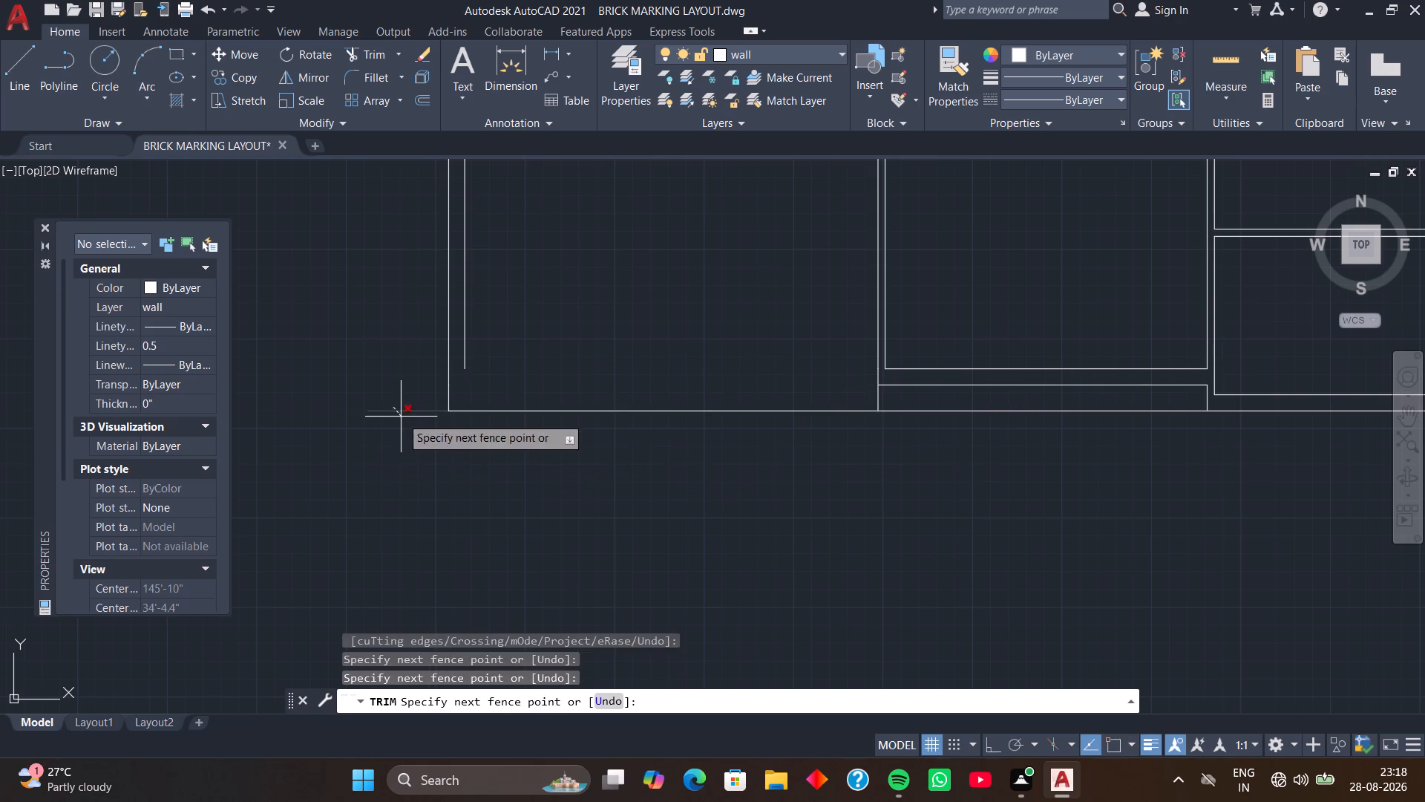
left_click(401, 417)
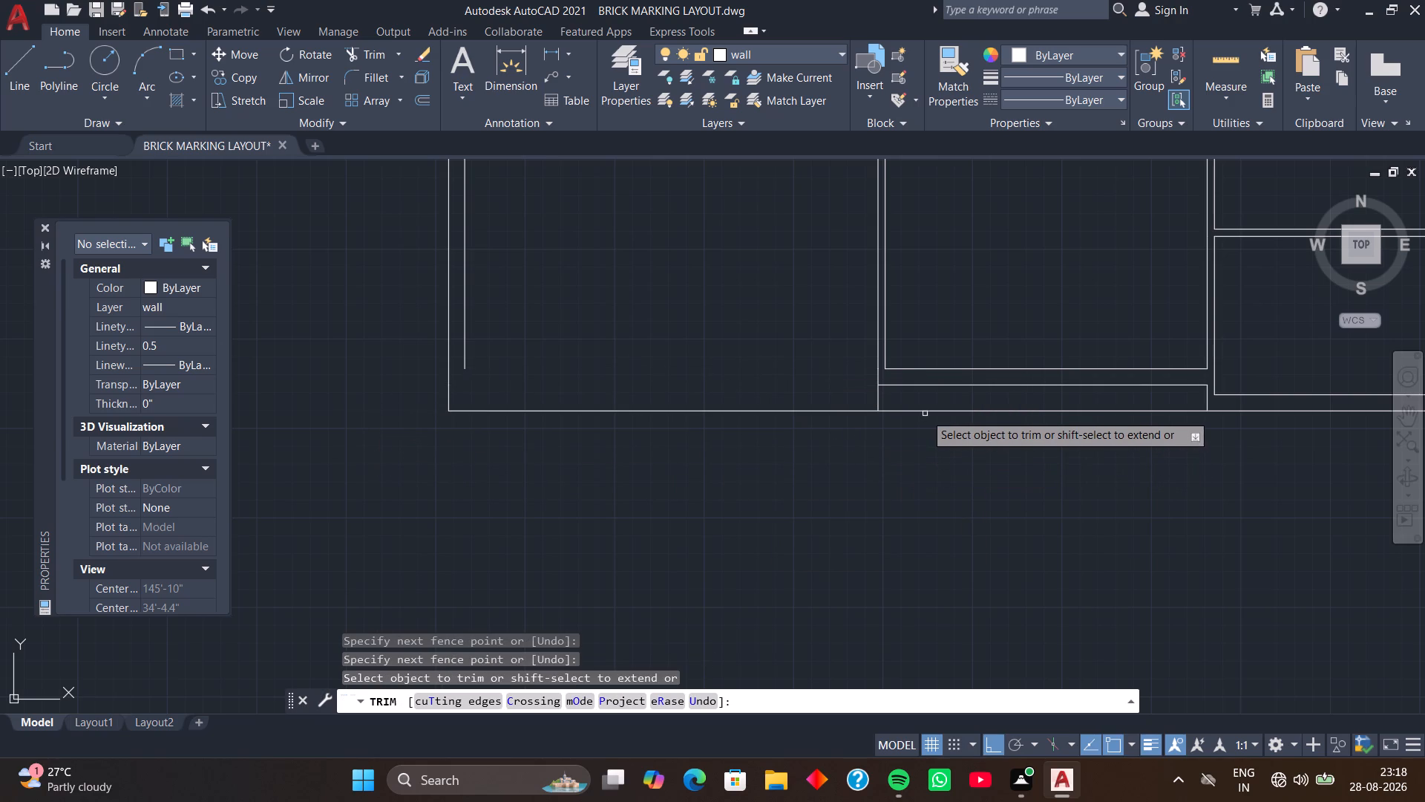
left_click(923, 412)
key("space")
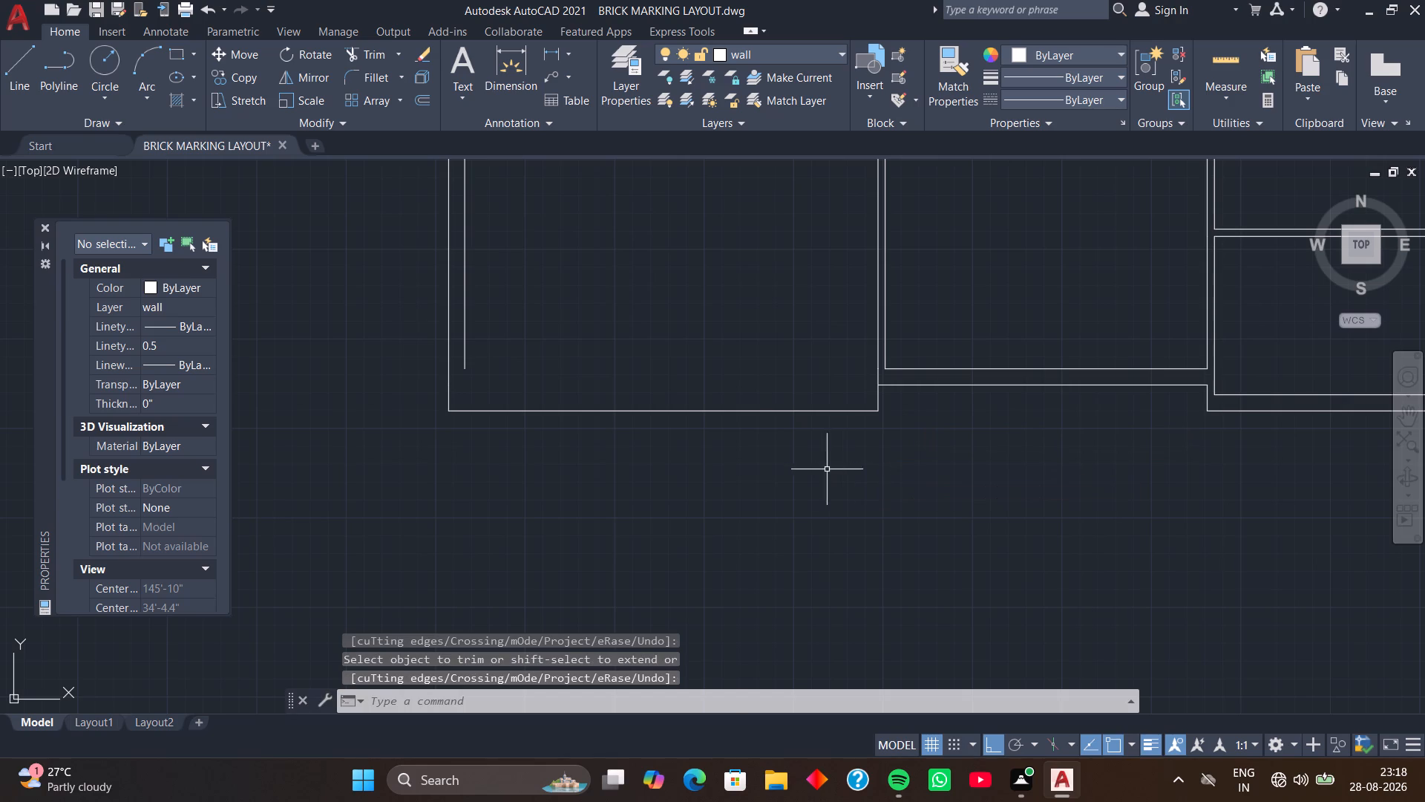
Offset the southwest room's new outer south wall line 9" inward.
middle_click_drag(805, 465, 829, 469)
type("O")
key("space")
key("space")
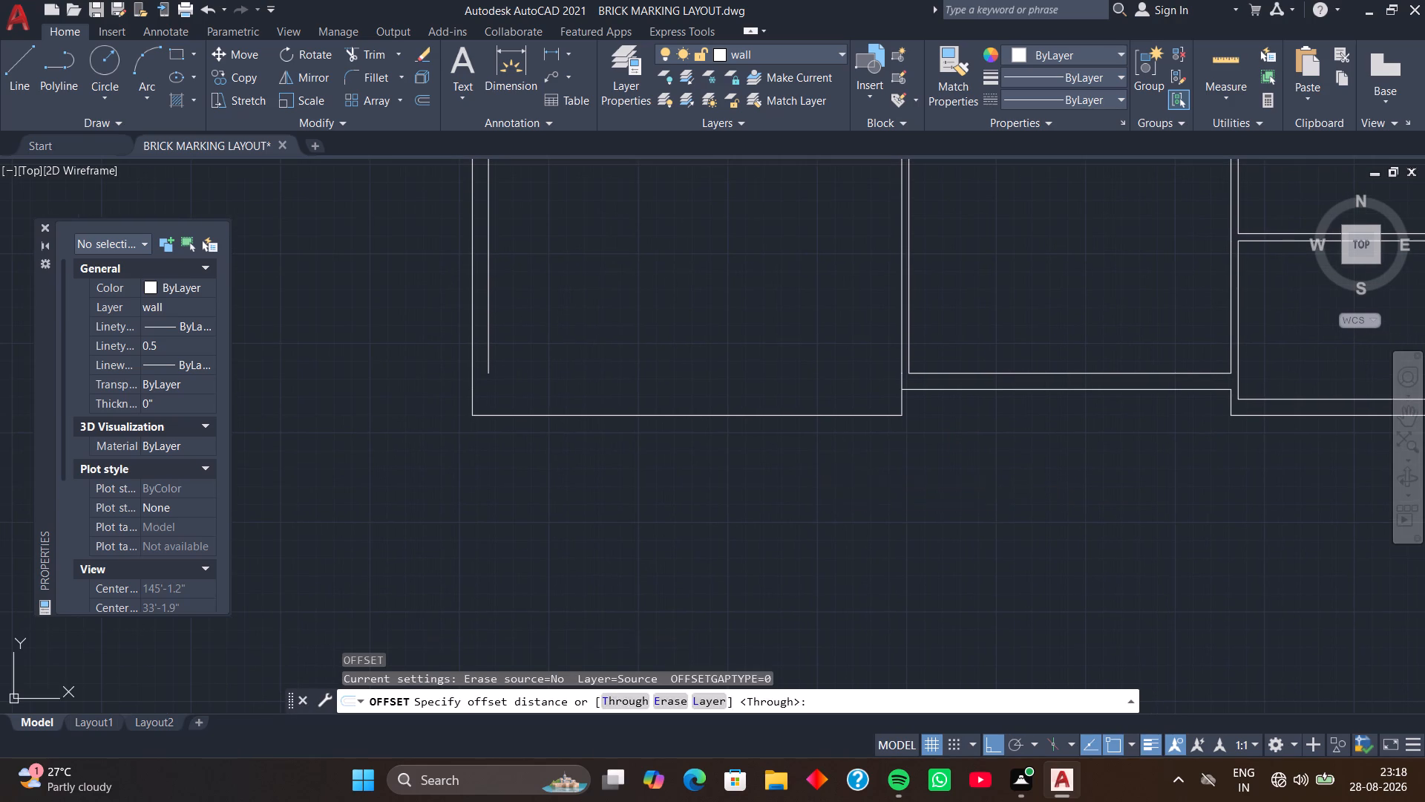
left_click(795, 417)
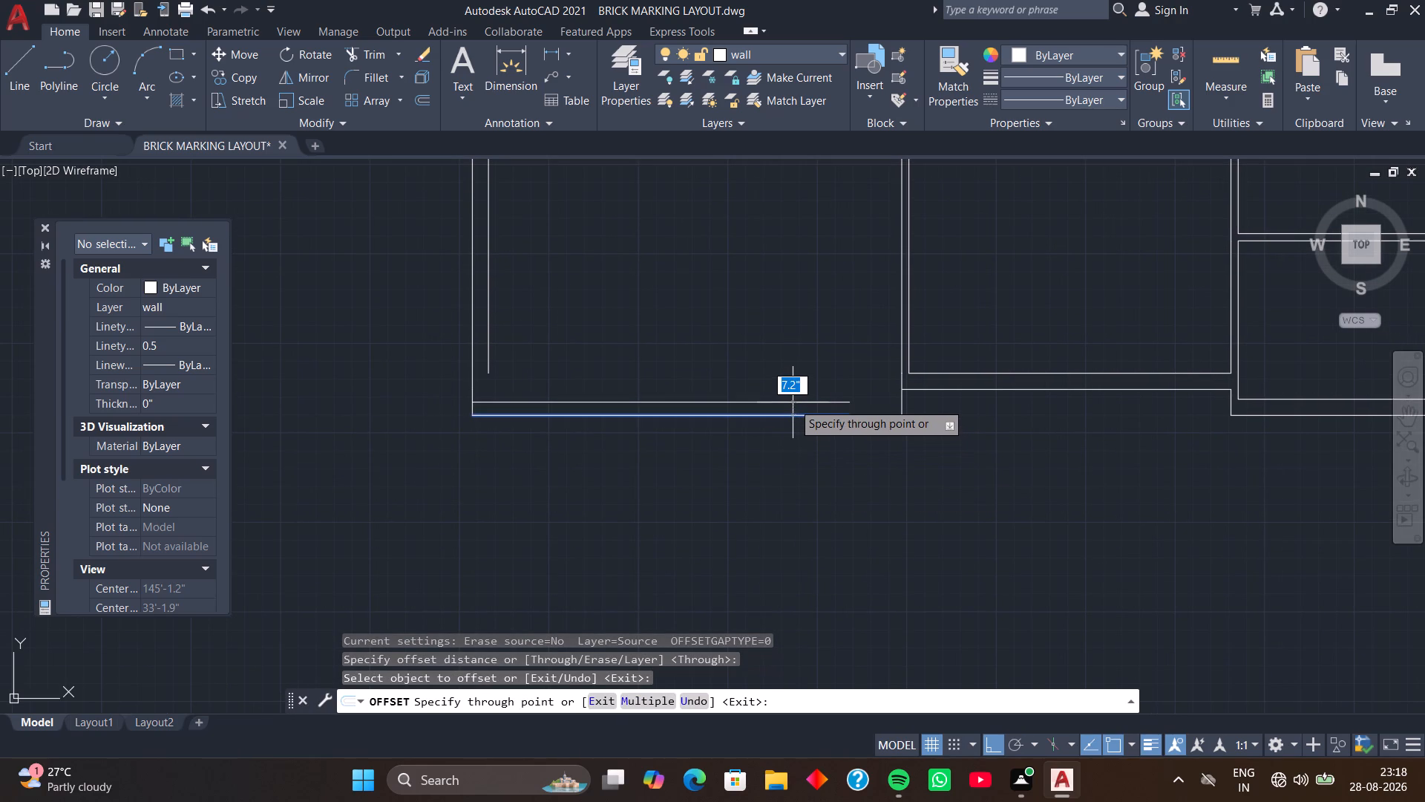
key("9")
key("Return")
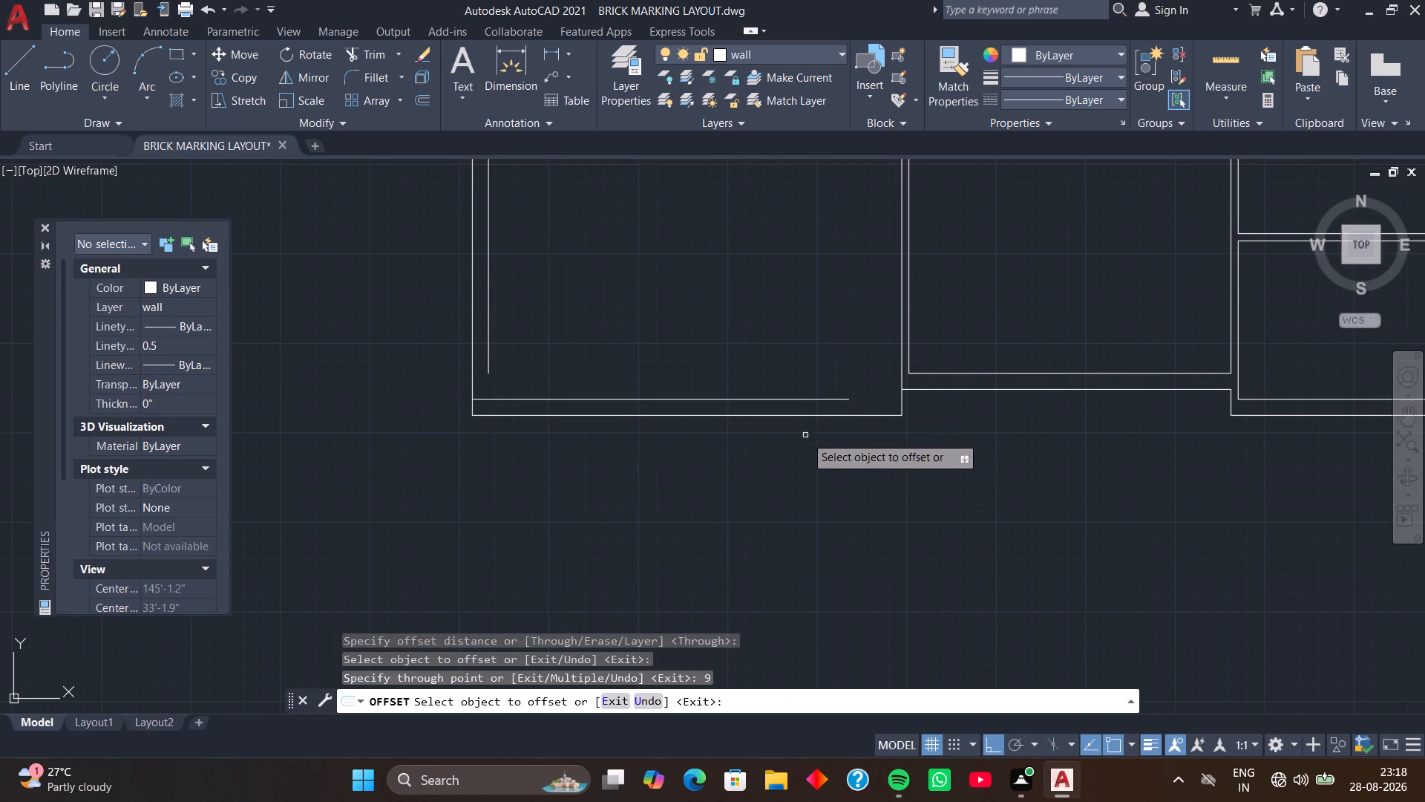
Extend the southwest room's inner south wall line east to the partition, and its inner west wall line down to that line.
key("space")
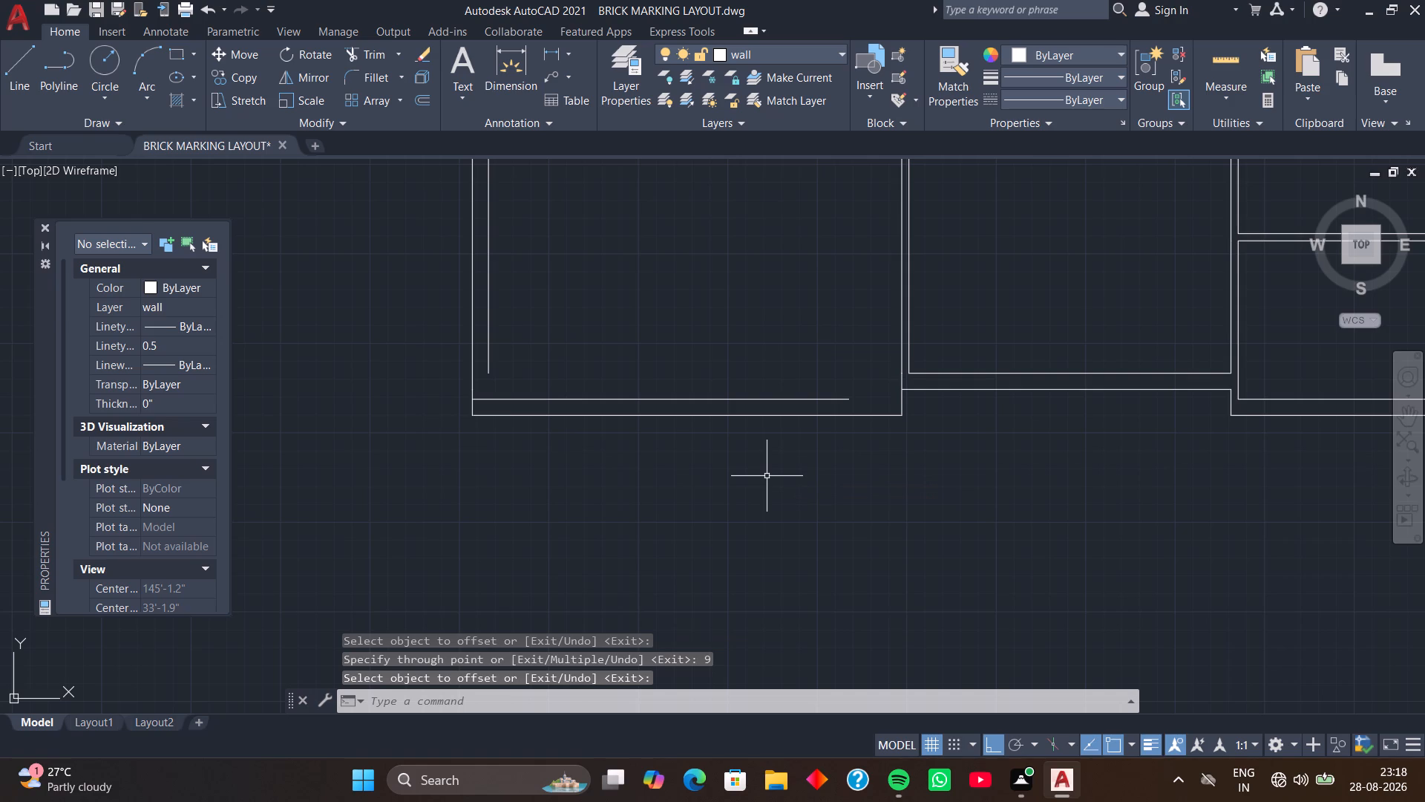
type("EX")
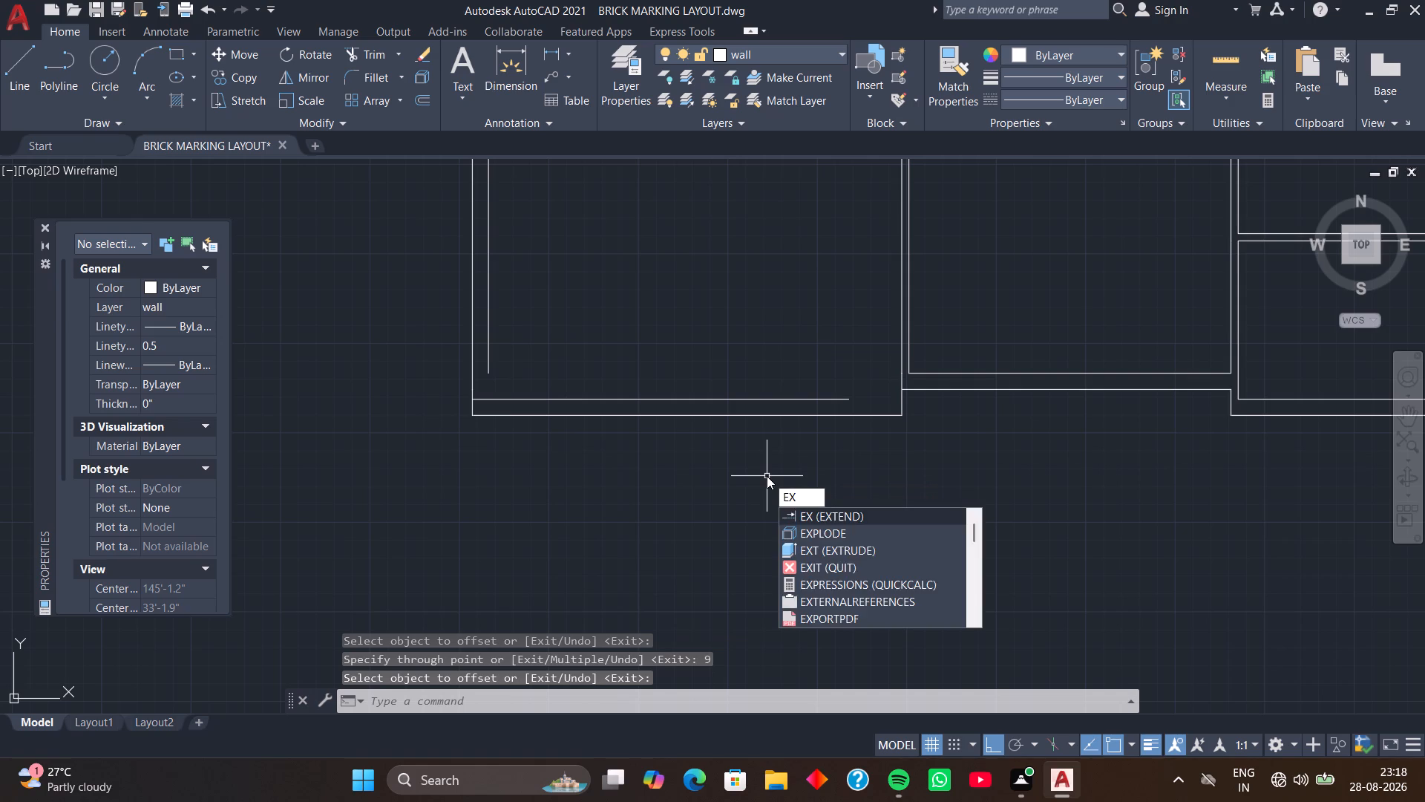
key("space")
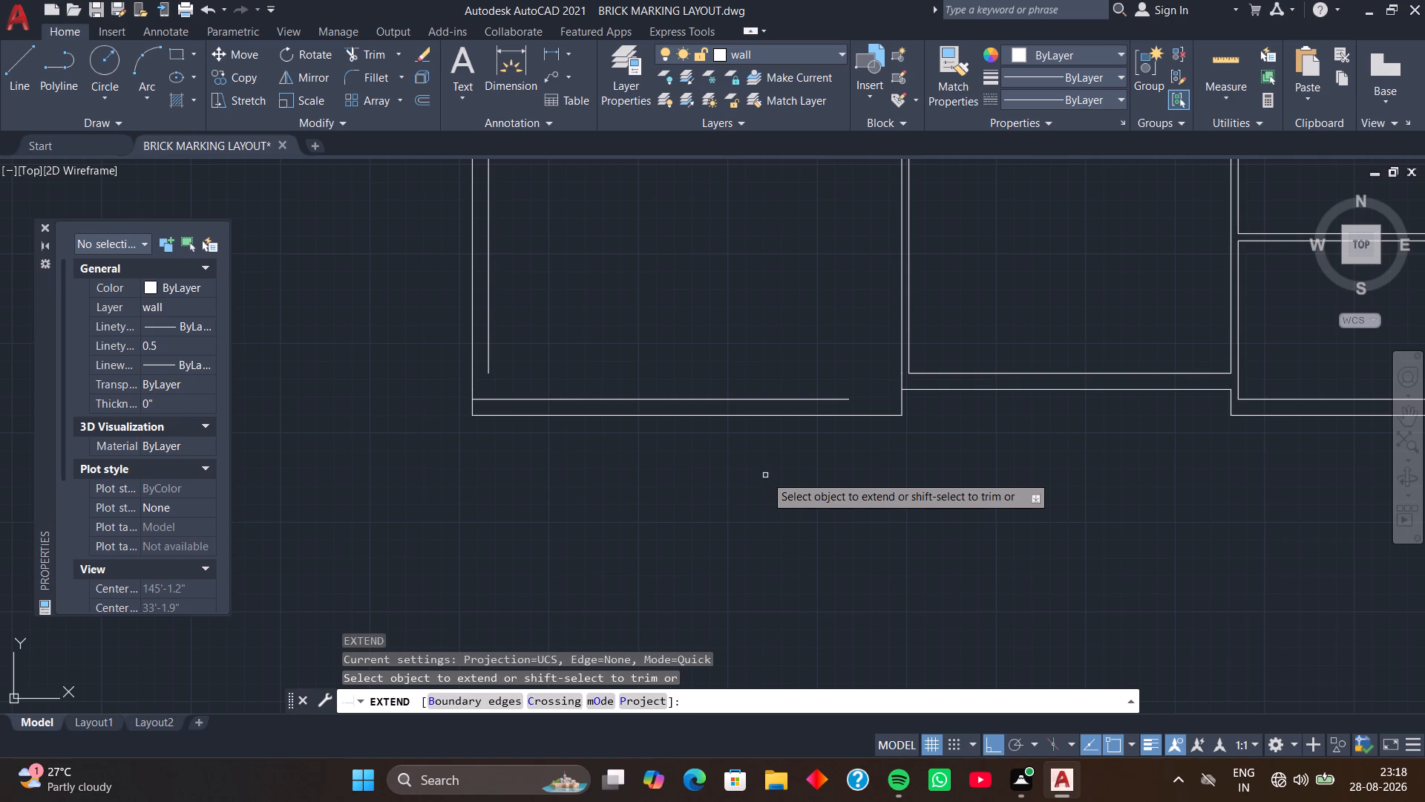
left_click(812, 400)
left_click(488, 353)
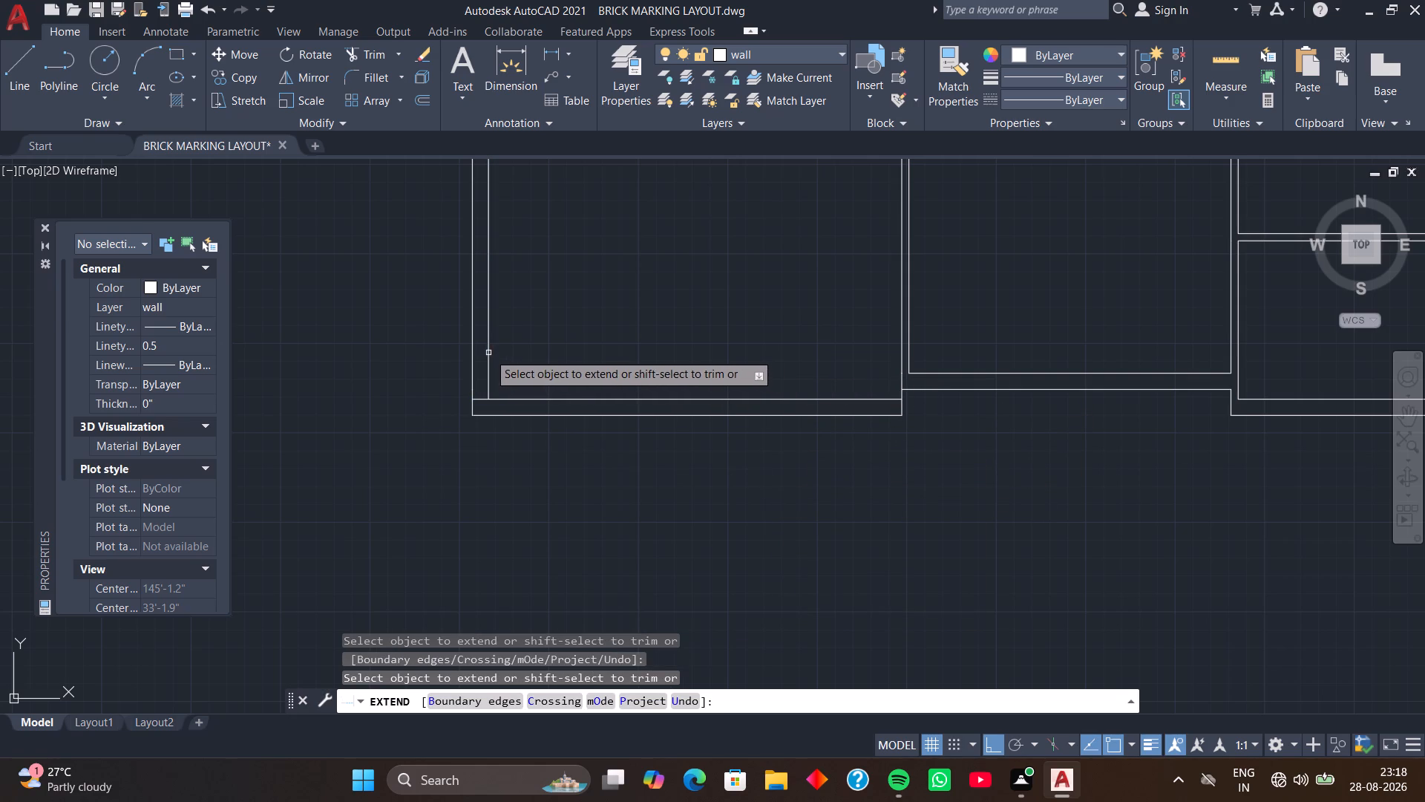
middle_click_drag(581, 444, 612, 449)
key("space")
Trim the inner south wall line's stub crossing the west wall's thickness at the southwest corner.
type("TR")
key("space")
scroll(525, 417, "up", 3)
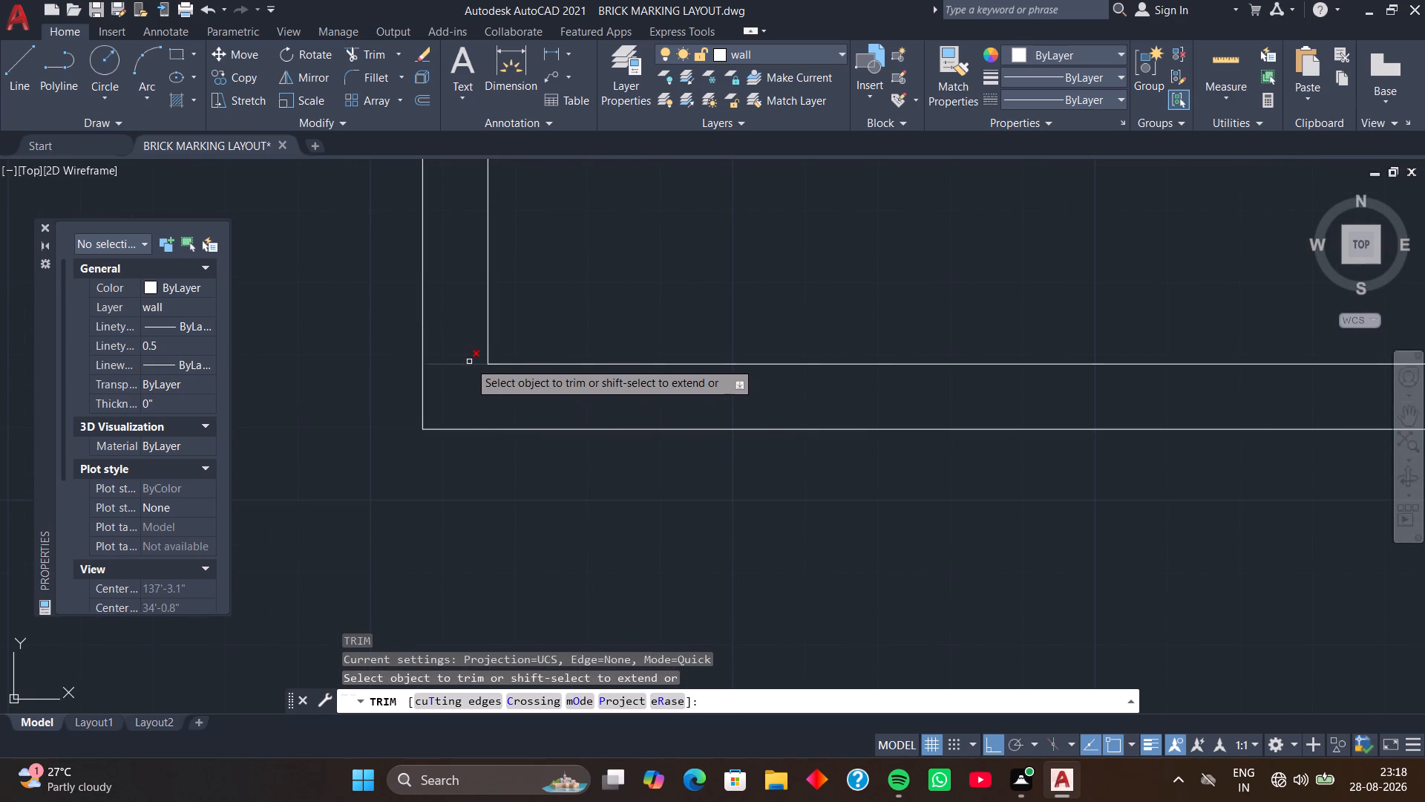
left_click(469, 362)
scroll(469, 362, "down", 3)
middle_click_drag(681, 434, 623, 436)
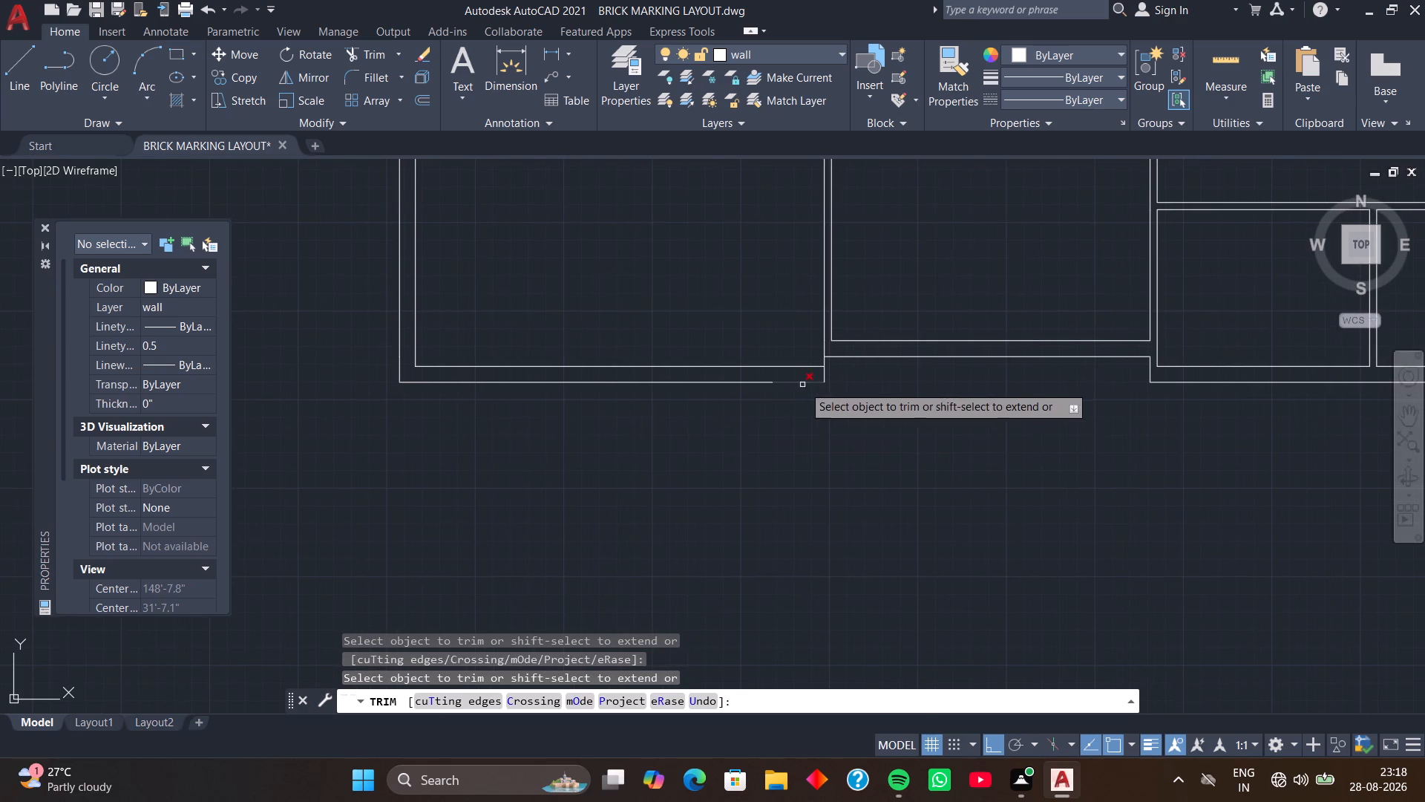
middle_click_drag(816, 418, 695, 437)
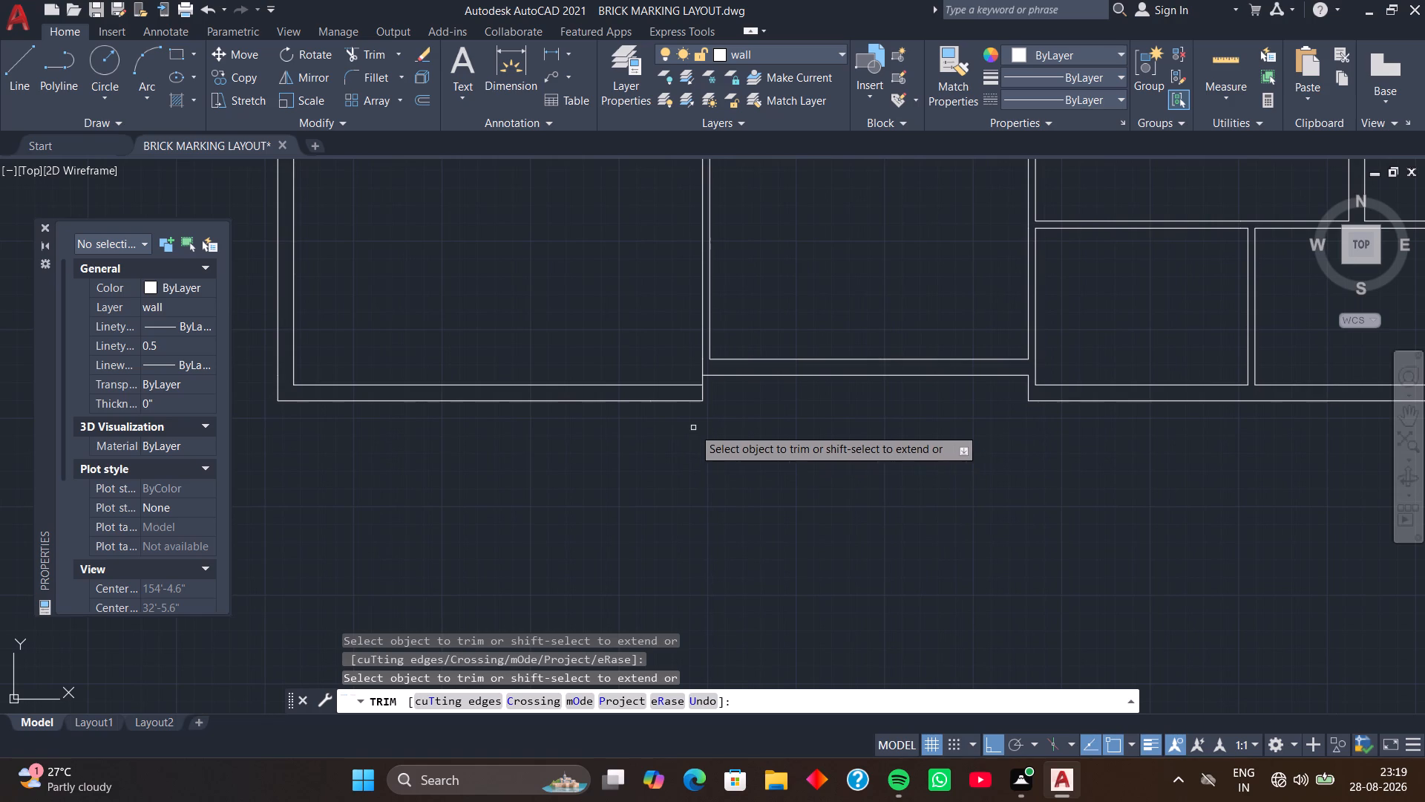
key("space")
Fillet the southwest room's outer south wall line with the partition's east face line into a square corner.
type("F")
key("space")
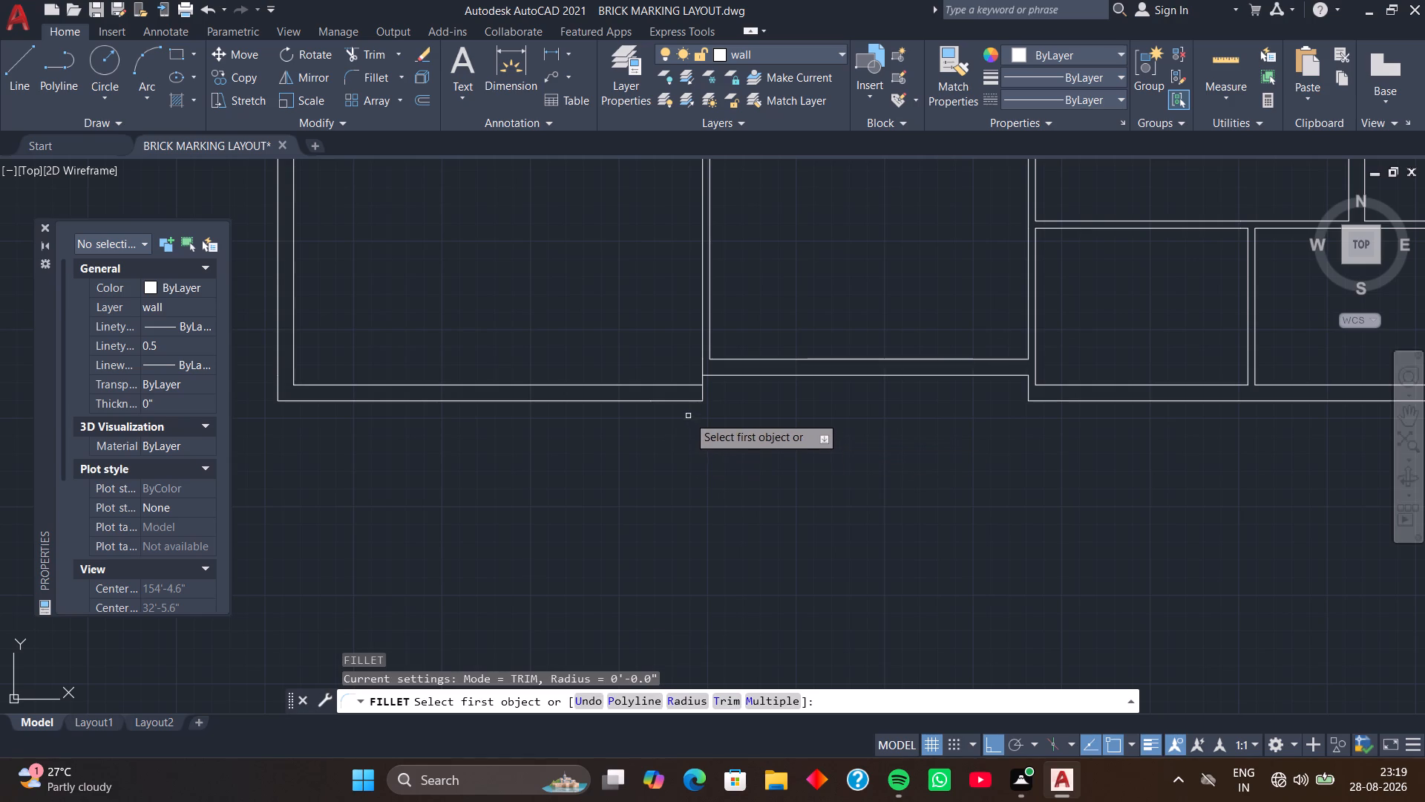
left_click(685, 402)
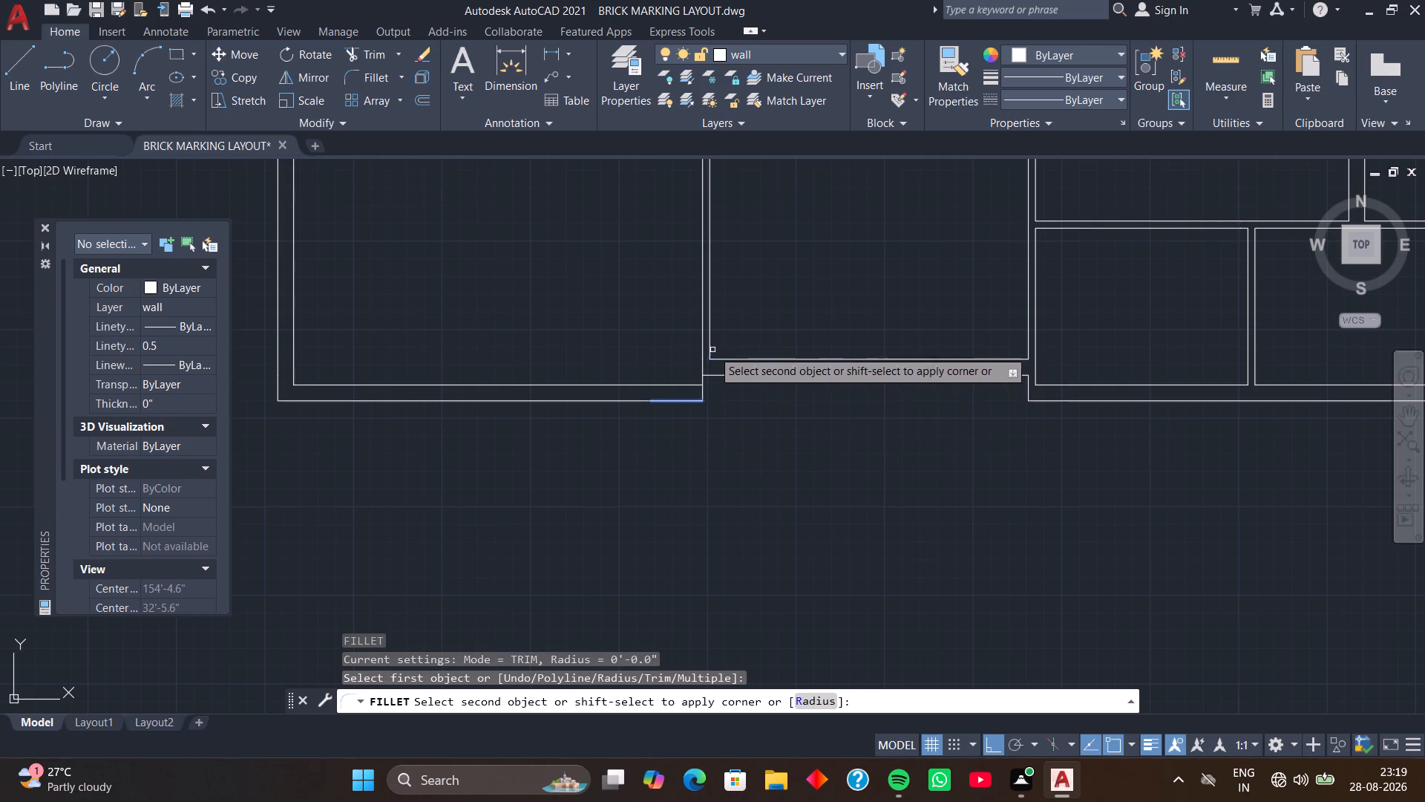
left_click(712, 350)
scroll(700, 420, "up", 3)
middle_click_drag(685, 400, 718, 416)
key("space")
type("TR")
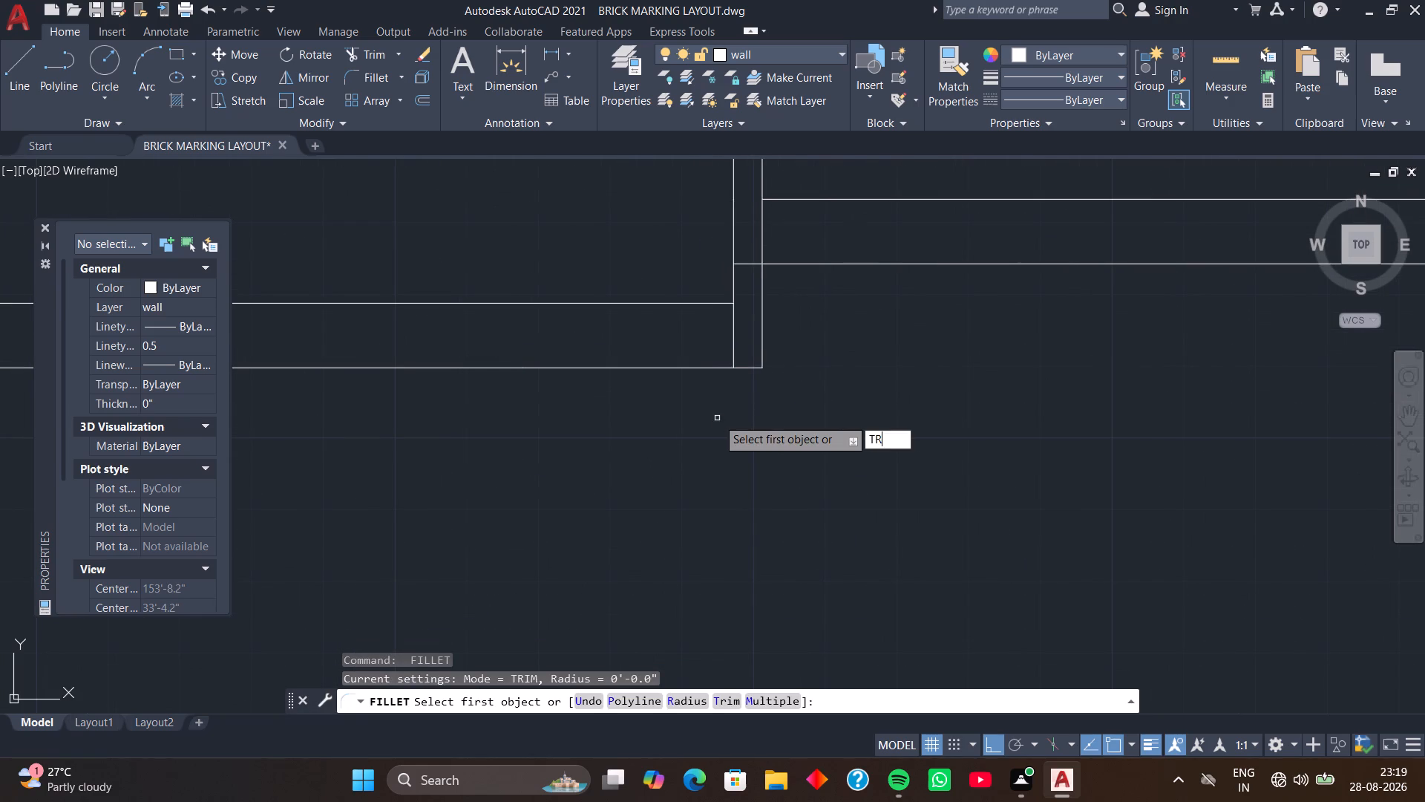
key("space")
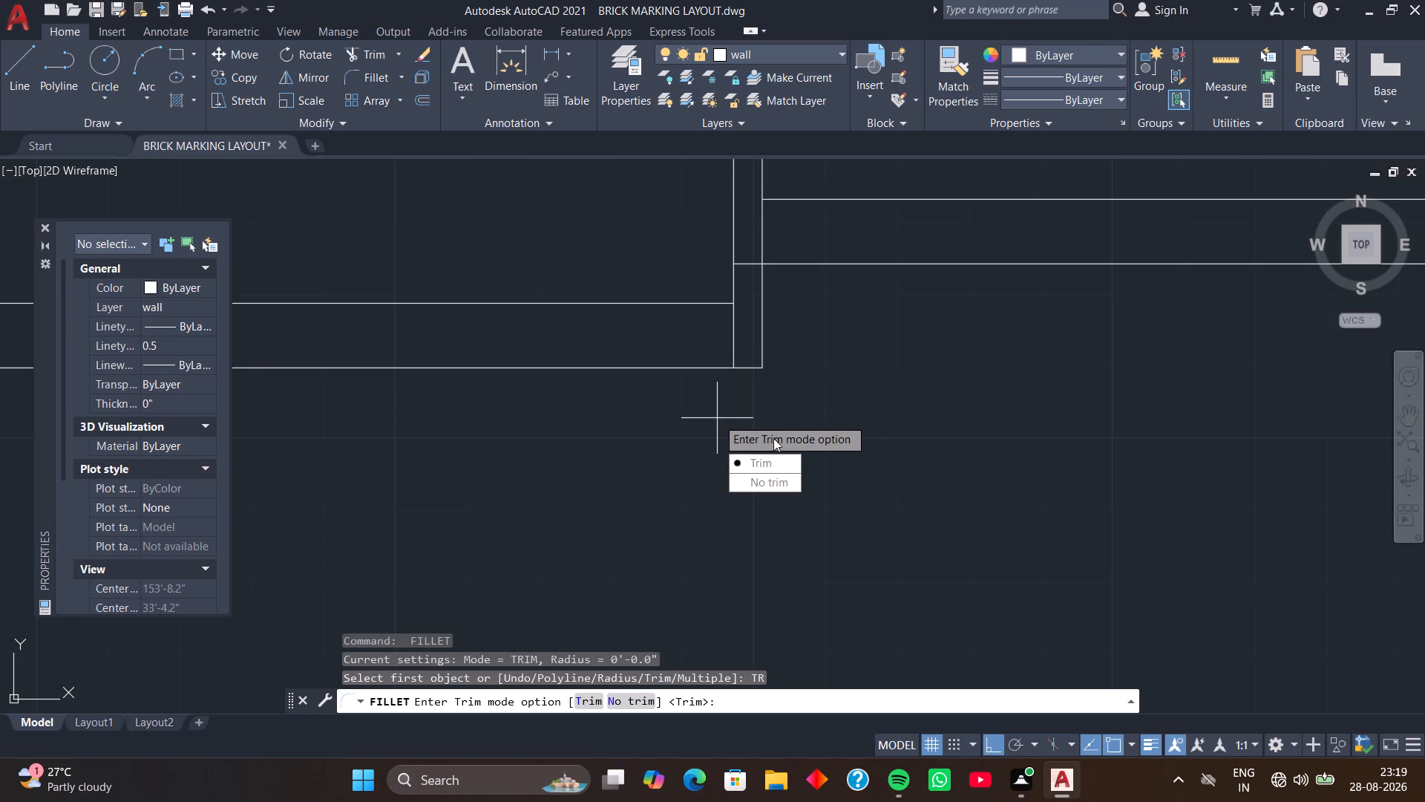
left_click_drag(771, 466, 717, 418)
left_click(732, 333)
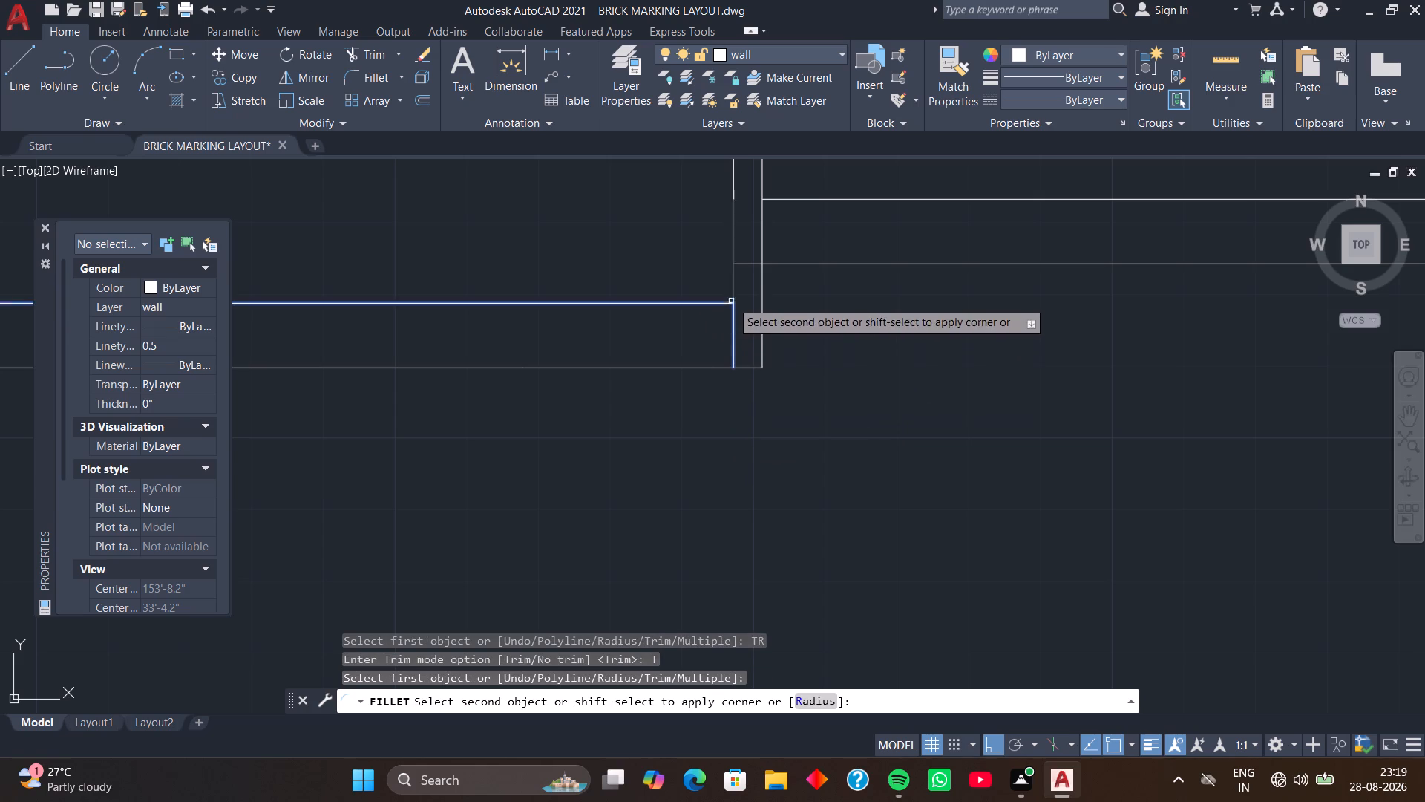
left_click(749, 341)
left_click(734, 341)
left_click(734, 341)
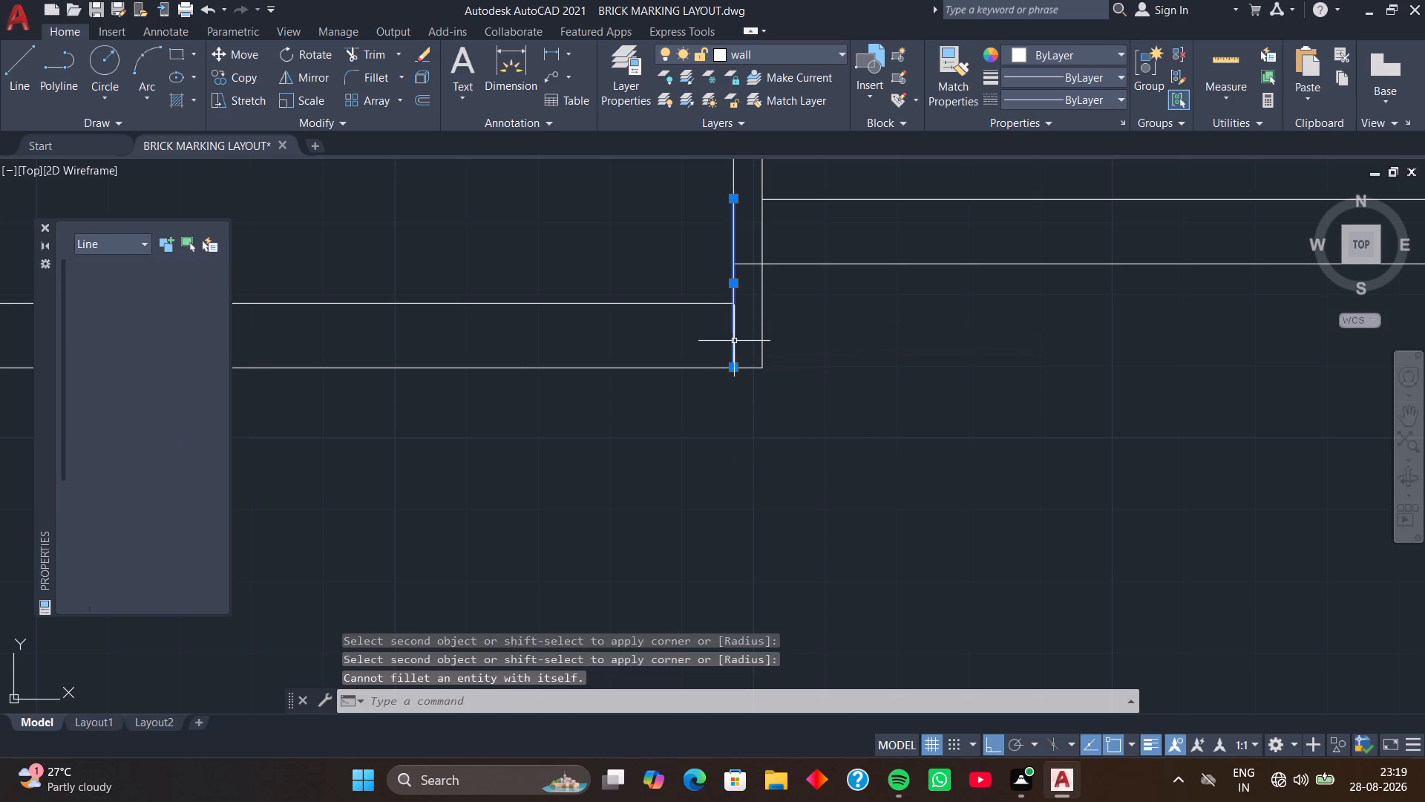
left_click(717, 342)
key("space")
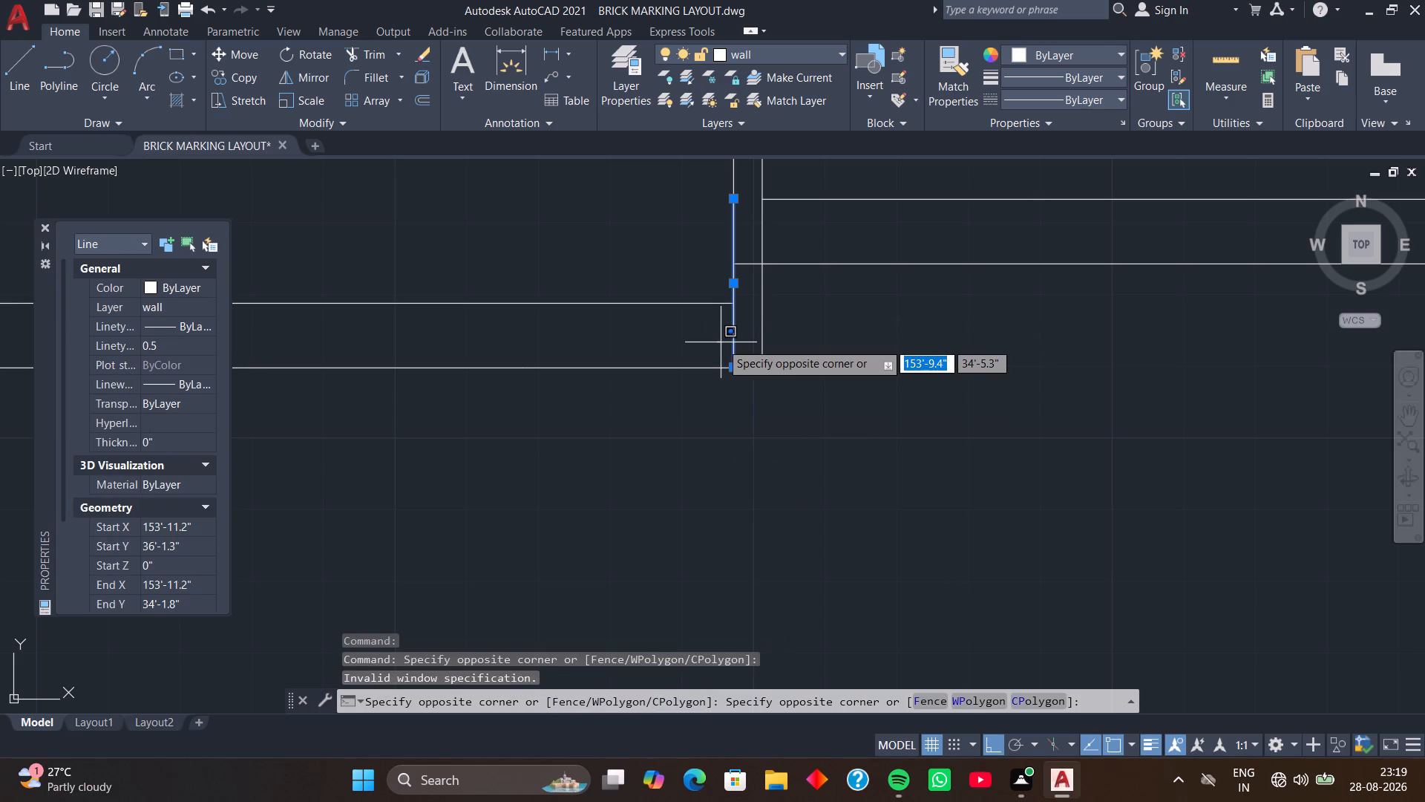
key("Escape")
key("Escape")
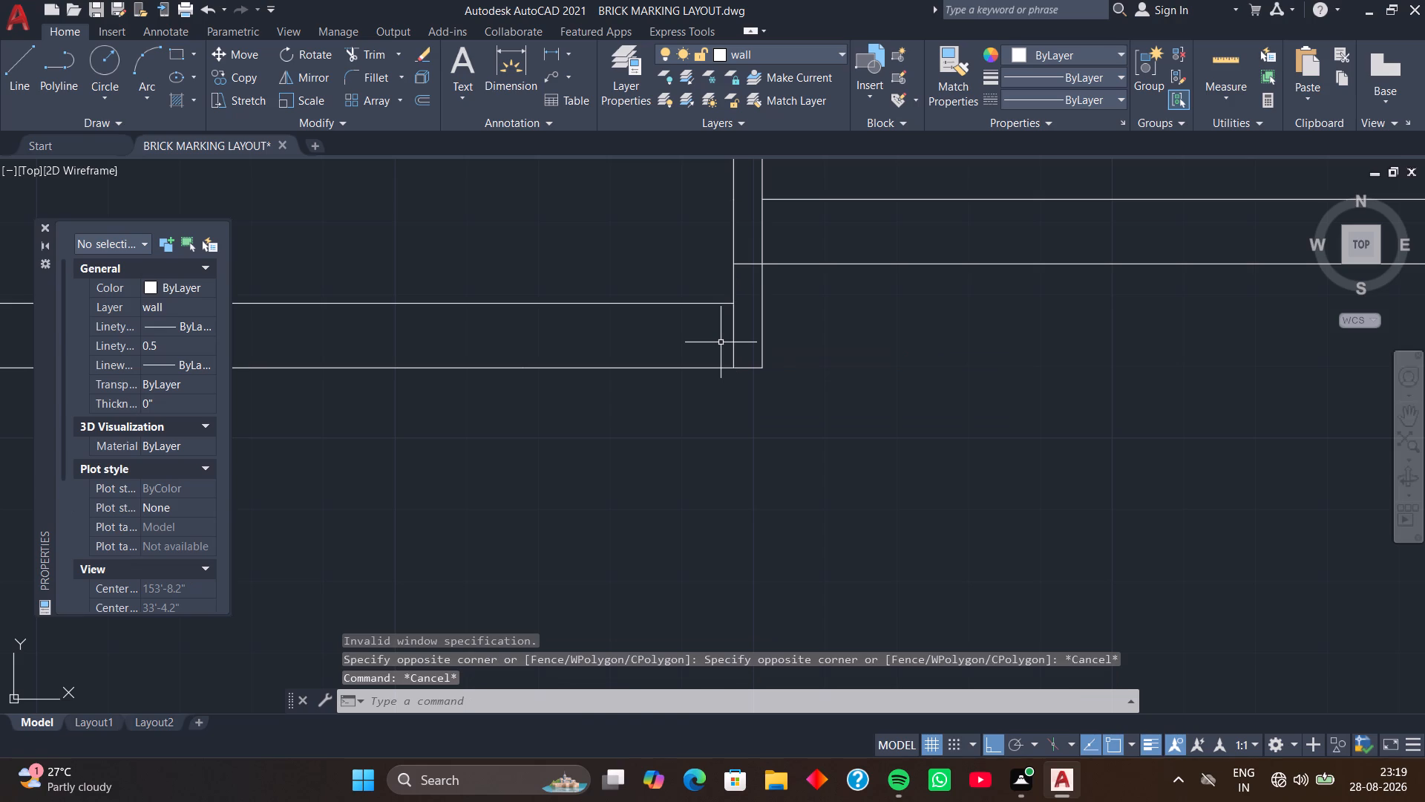
Trim the three leftover segments where the partition meets the southwest room's south wall and the middle room's south wall.
type("TR")
key("space")
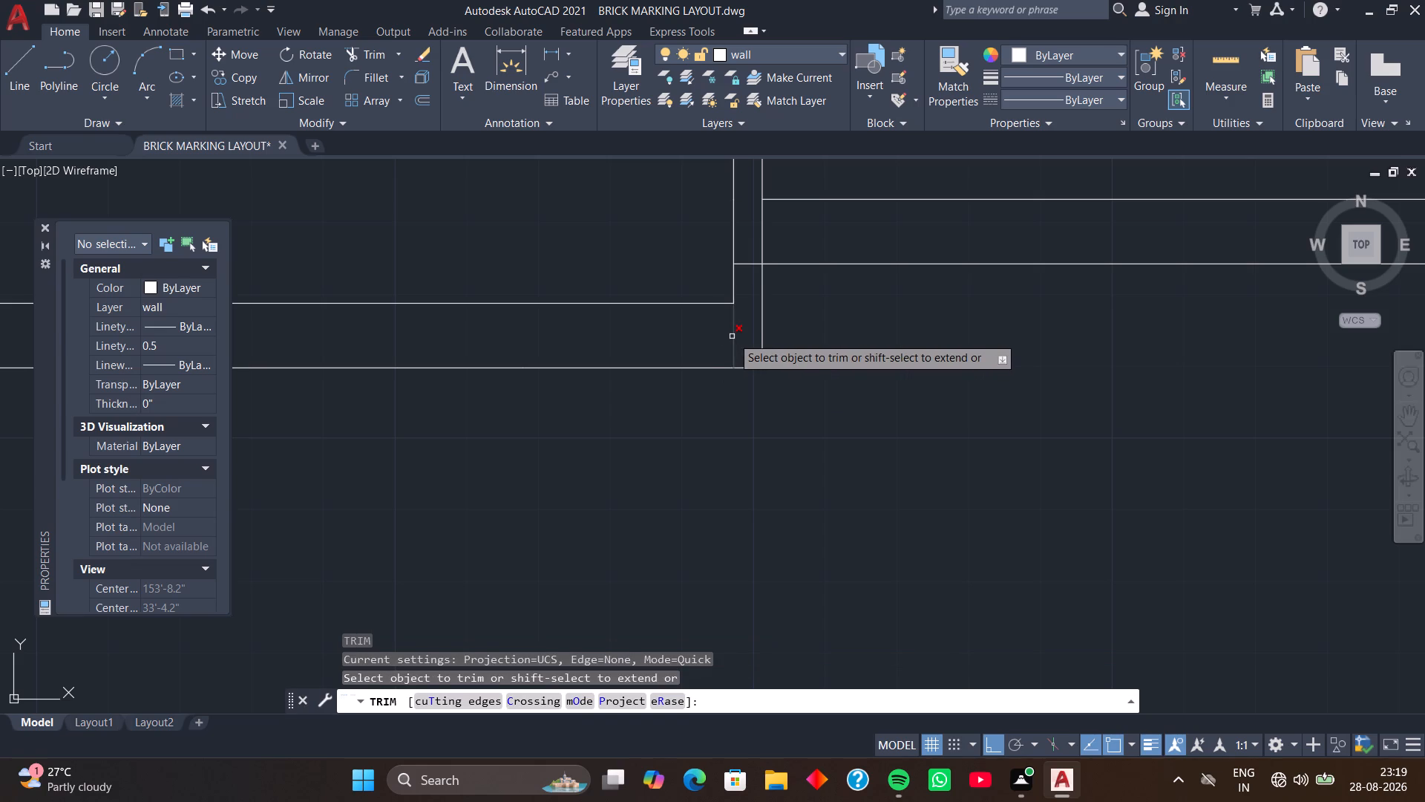
left_click(732, 336)
left_click(746, 265)
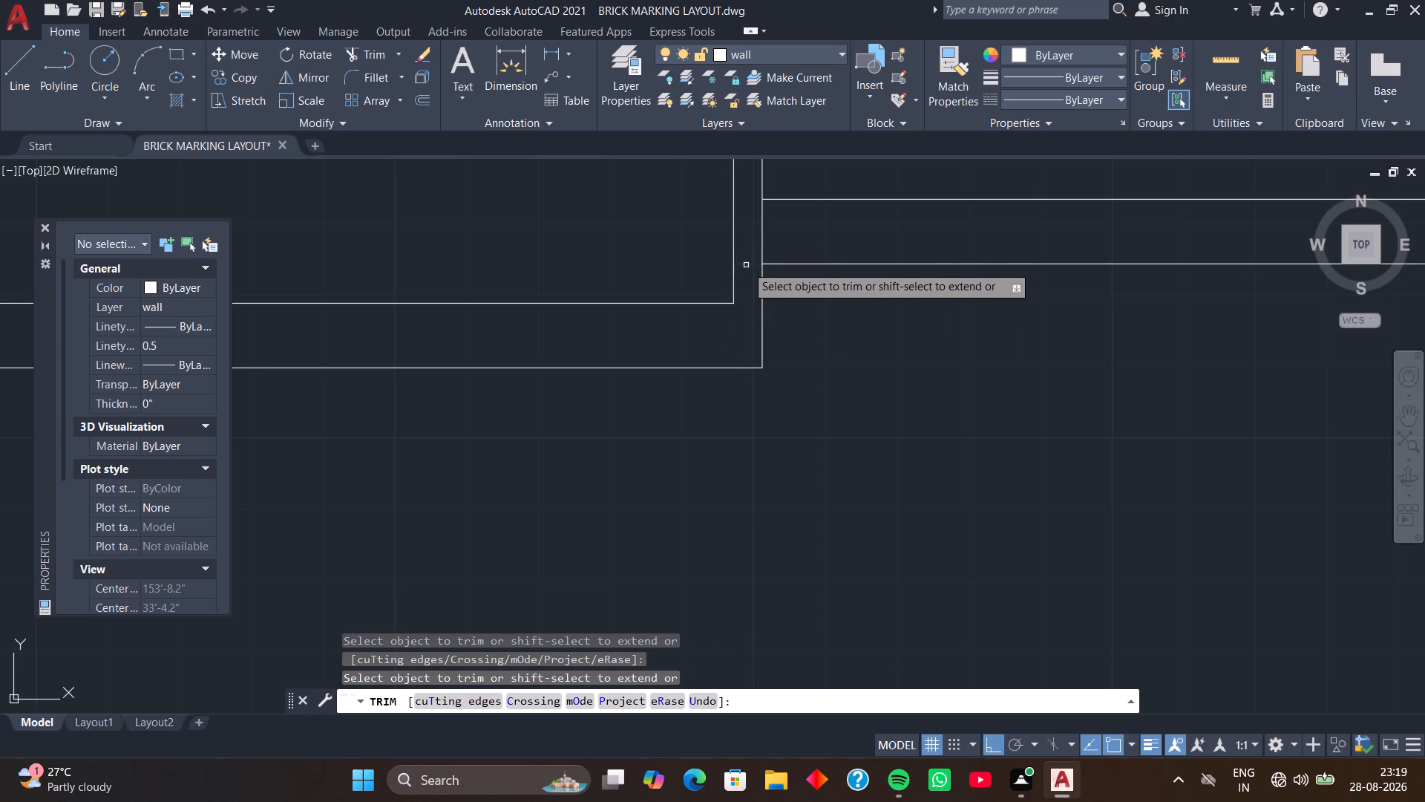
left_click(764, 245)
scroll(816, 296, "down", 3)
middle_click_drag(832, 334, 830, 334)
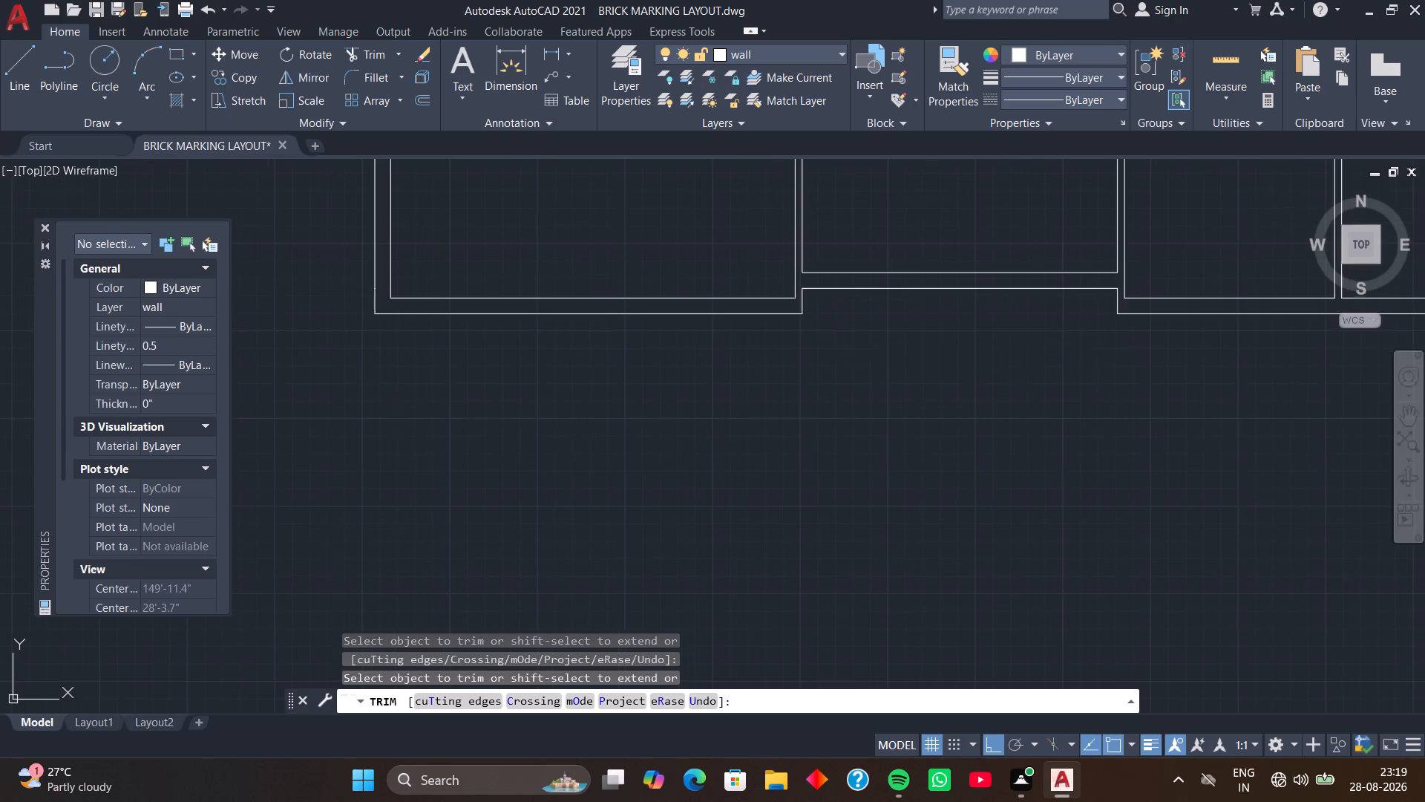
middle_click_drag(830, 334, 791, 311)
scroll(788, 309, "down", 2)
middle_click_drag(799, 332, 759, 333)
scroll(754, 334, "down", 1)
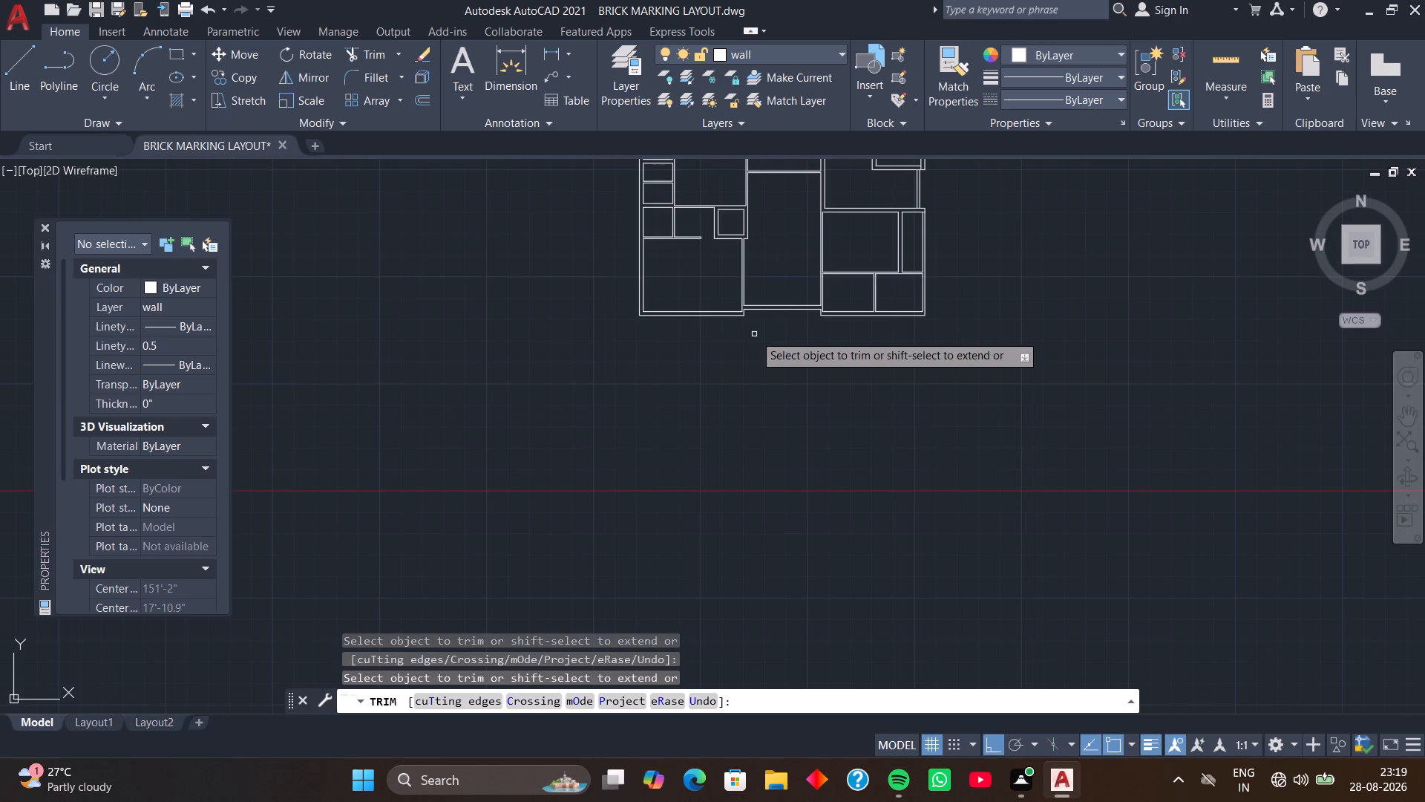
middle_click_drag(755, 346, 762, 456)
key("space")
Examine the complete wall layout and its position relative to the reference floor plan.
middle_click_drag(775, 359, 694, 402)
scroll(771, 359, "down", 1)
middle_click_drag(771, 351, 672, 470)
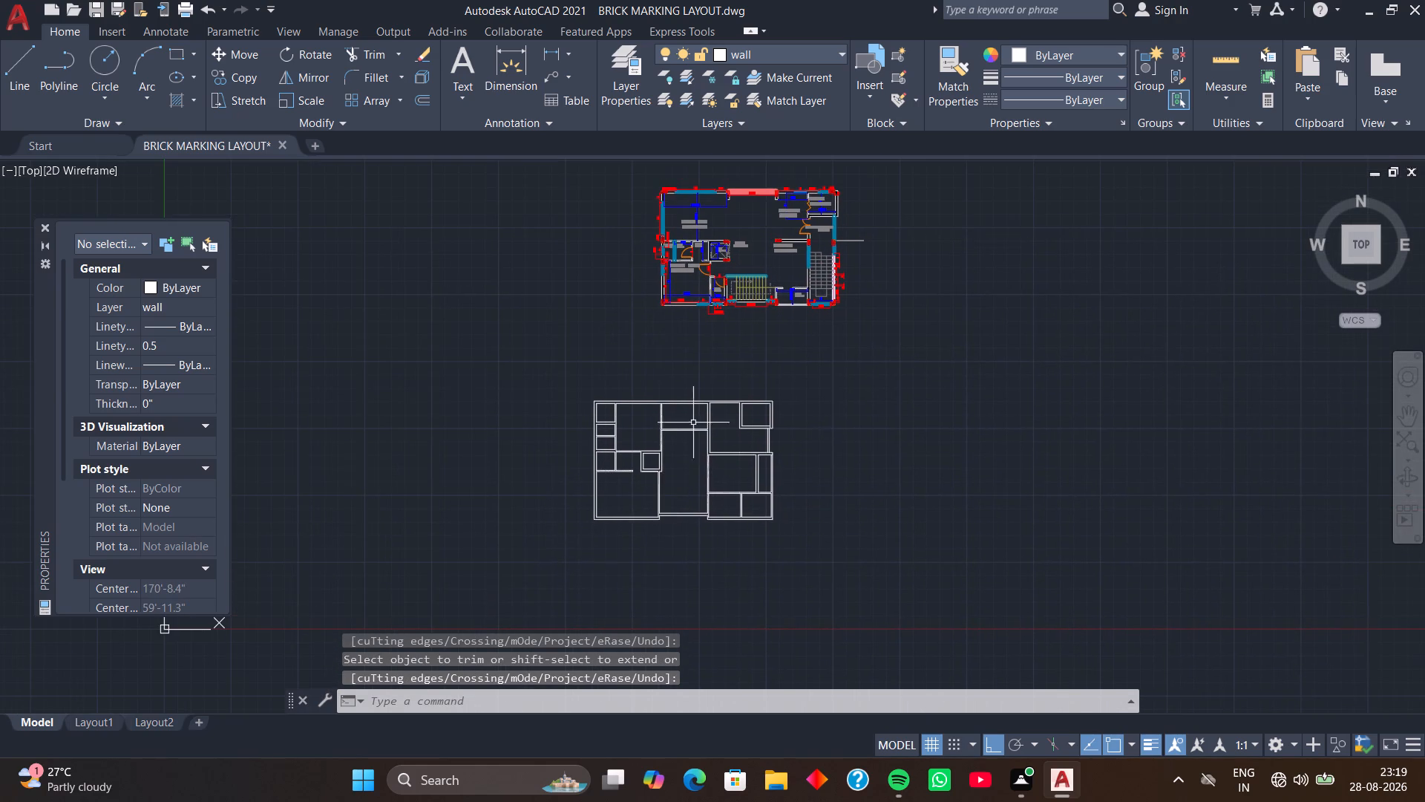
scroll(701, 336, "down", 2)
middle_click_drag(699, 345, 673, 373)
scroll(673, 376, "up", 3)
middle_click_drag(673, 376, 700, 355)
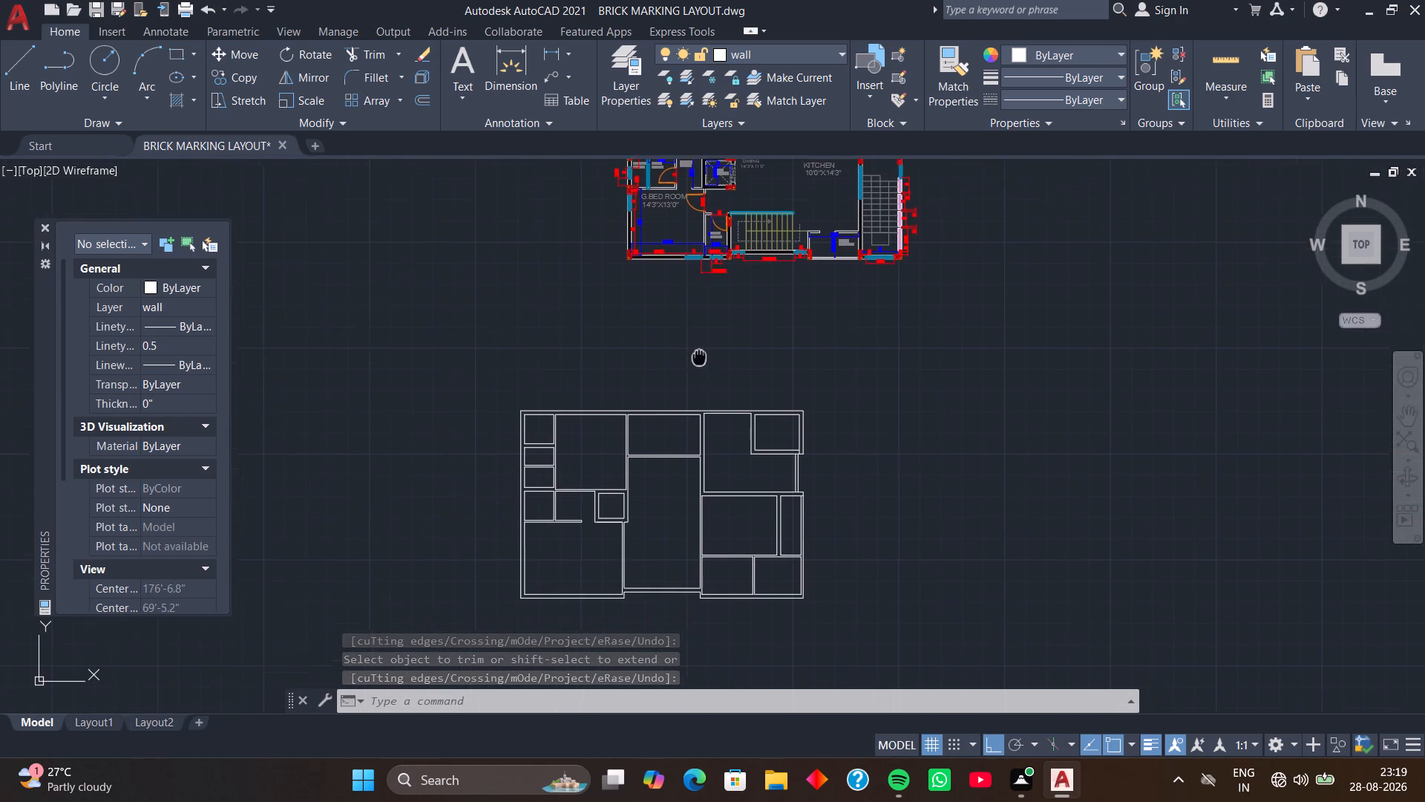
middle_click_drag(700, 355, 701, 348)
scroll(700, 339, "up", 1)
middle_click_drag(700, 347, 717, 272)
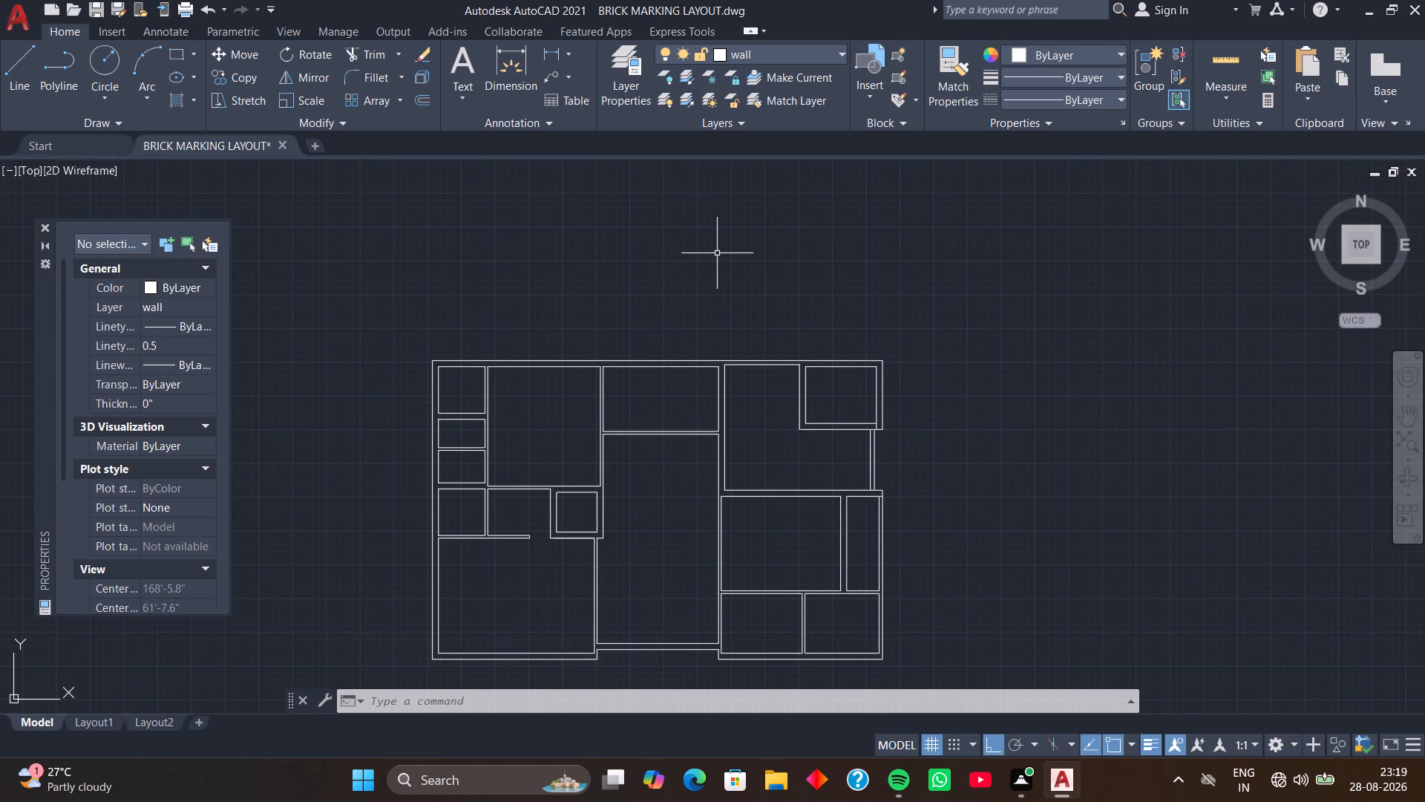
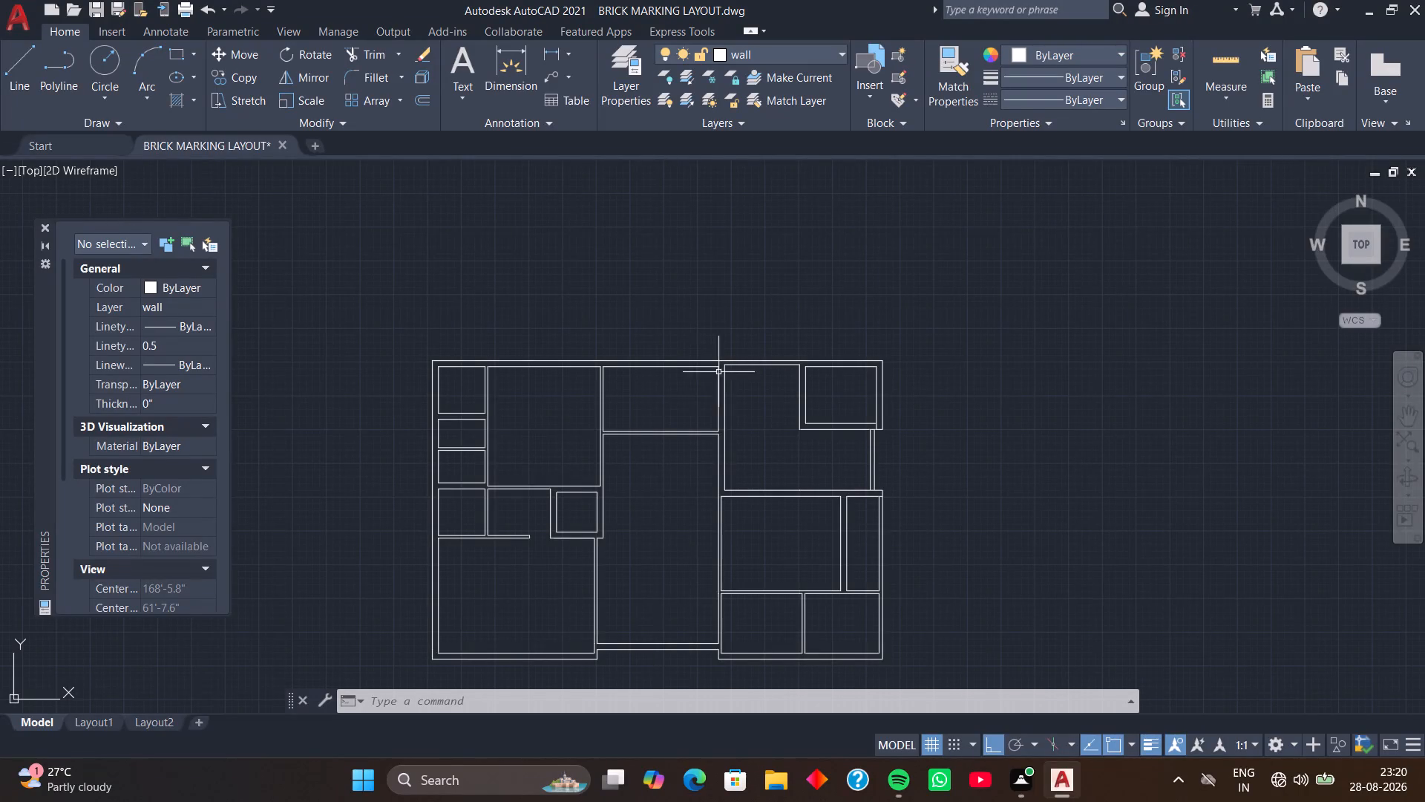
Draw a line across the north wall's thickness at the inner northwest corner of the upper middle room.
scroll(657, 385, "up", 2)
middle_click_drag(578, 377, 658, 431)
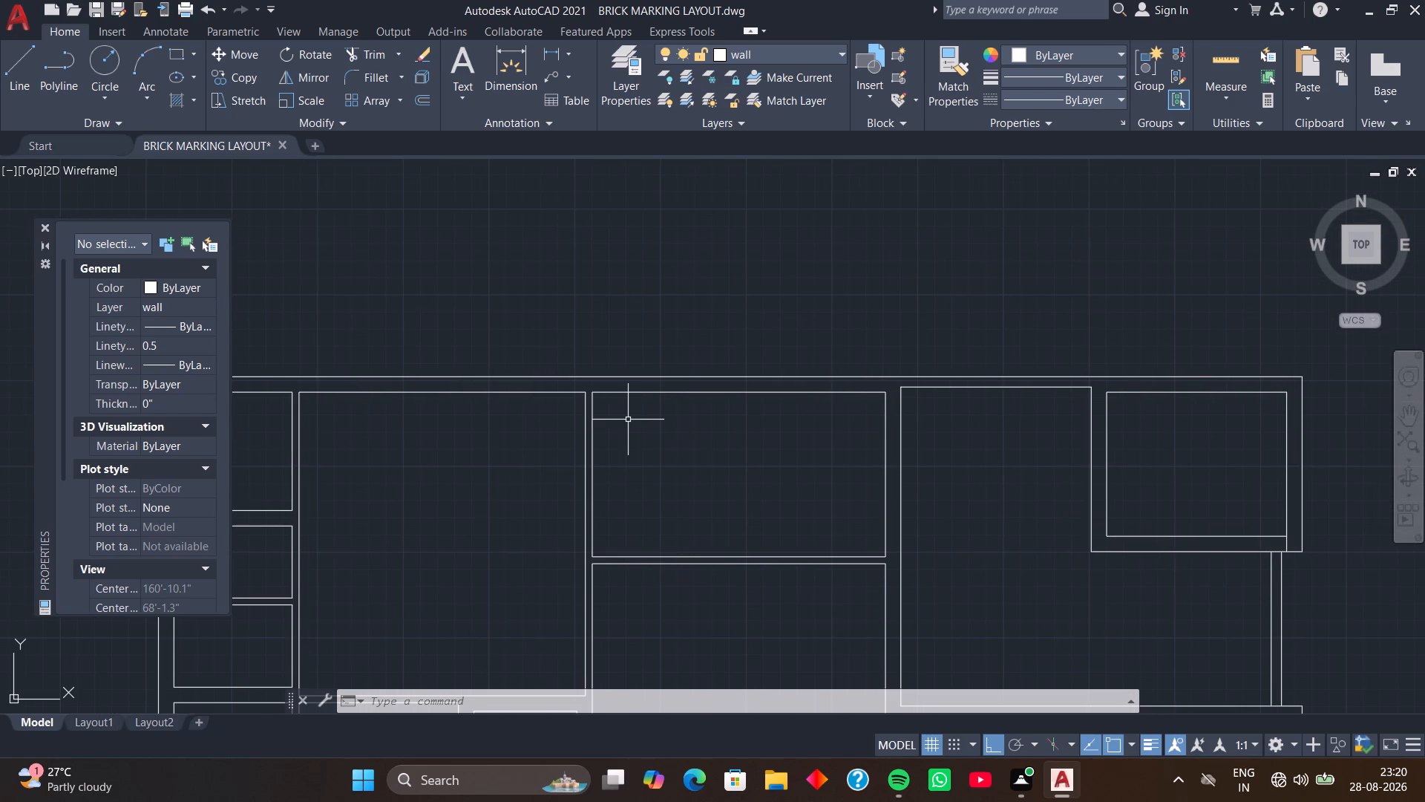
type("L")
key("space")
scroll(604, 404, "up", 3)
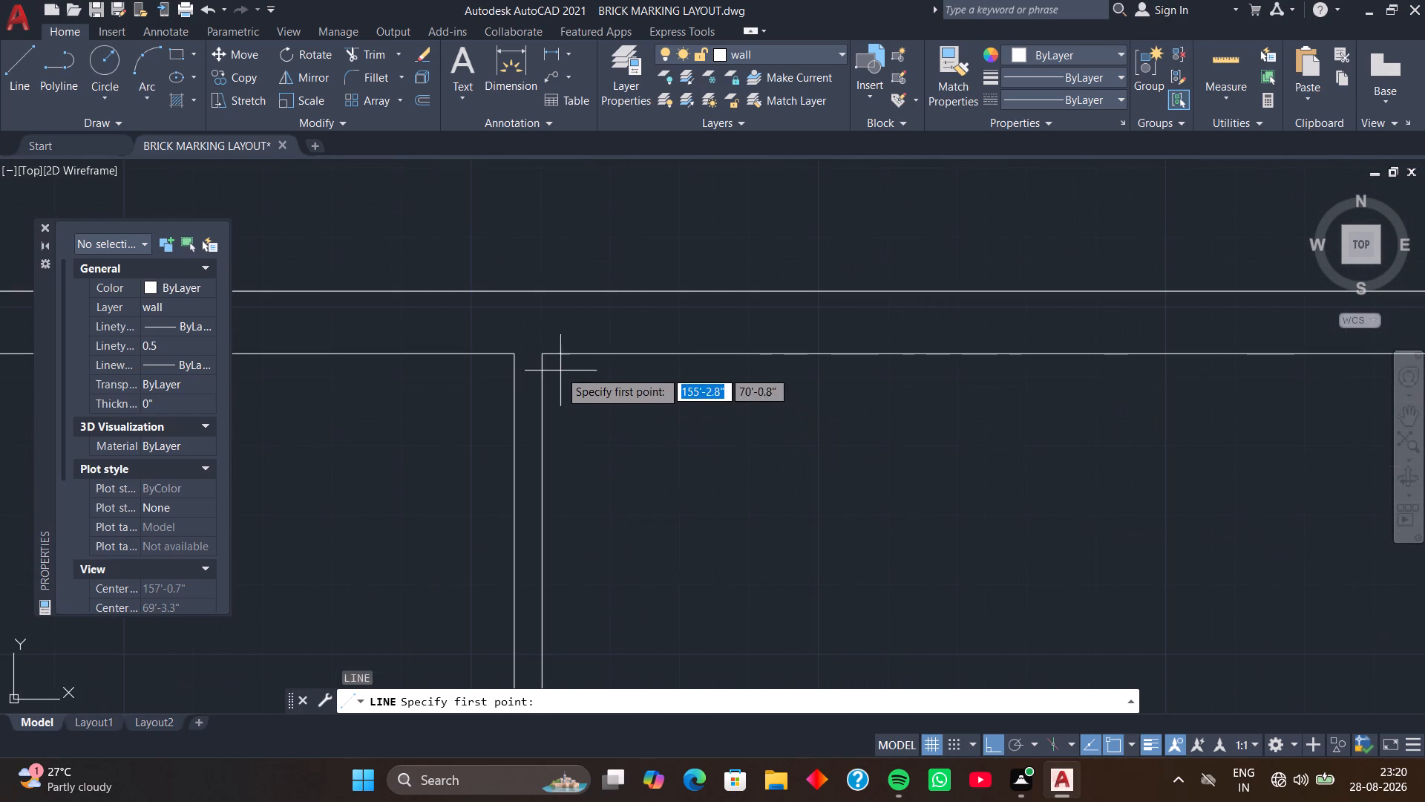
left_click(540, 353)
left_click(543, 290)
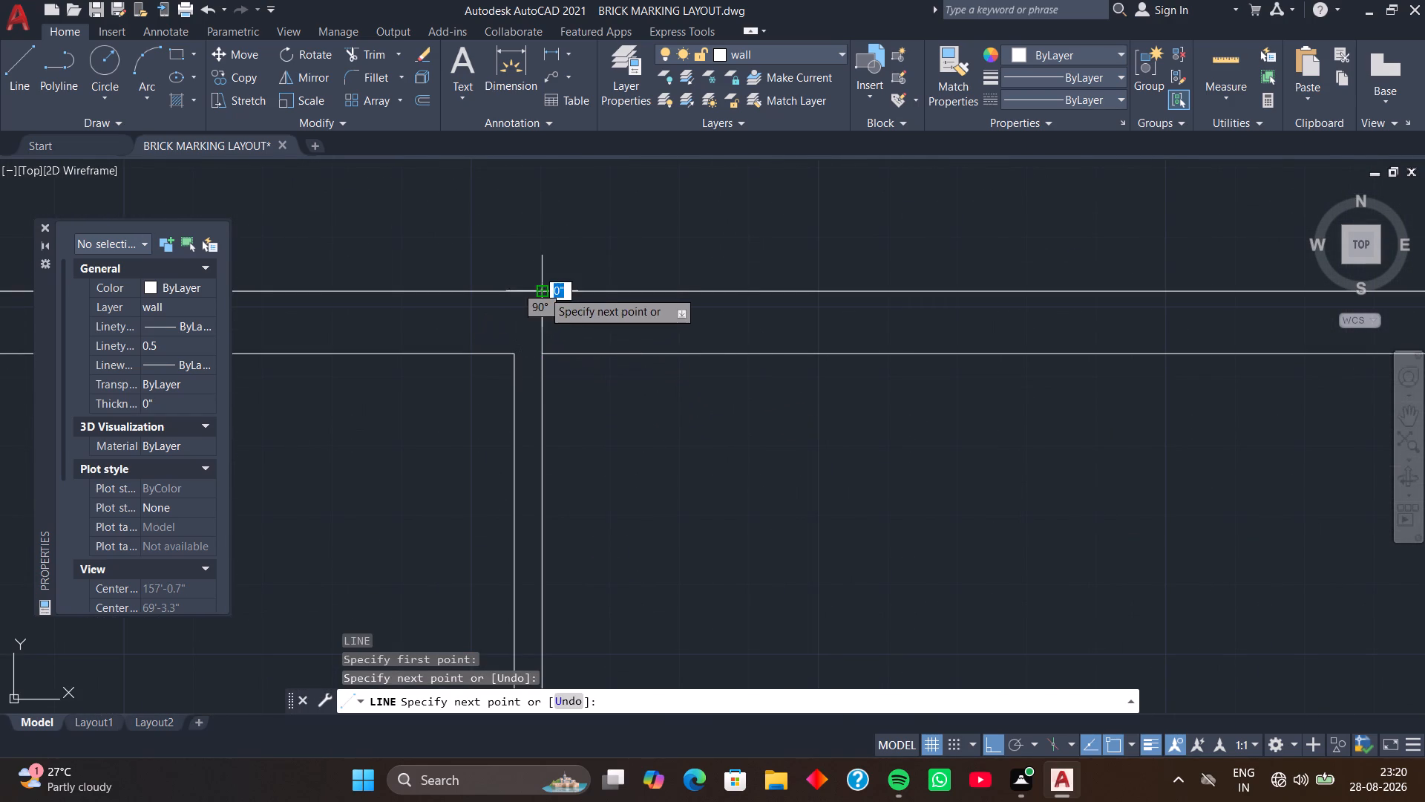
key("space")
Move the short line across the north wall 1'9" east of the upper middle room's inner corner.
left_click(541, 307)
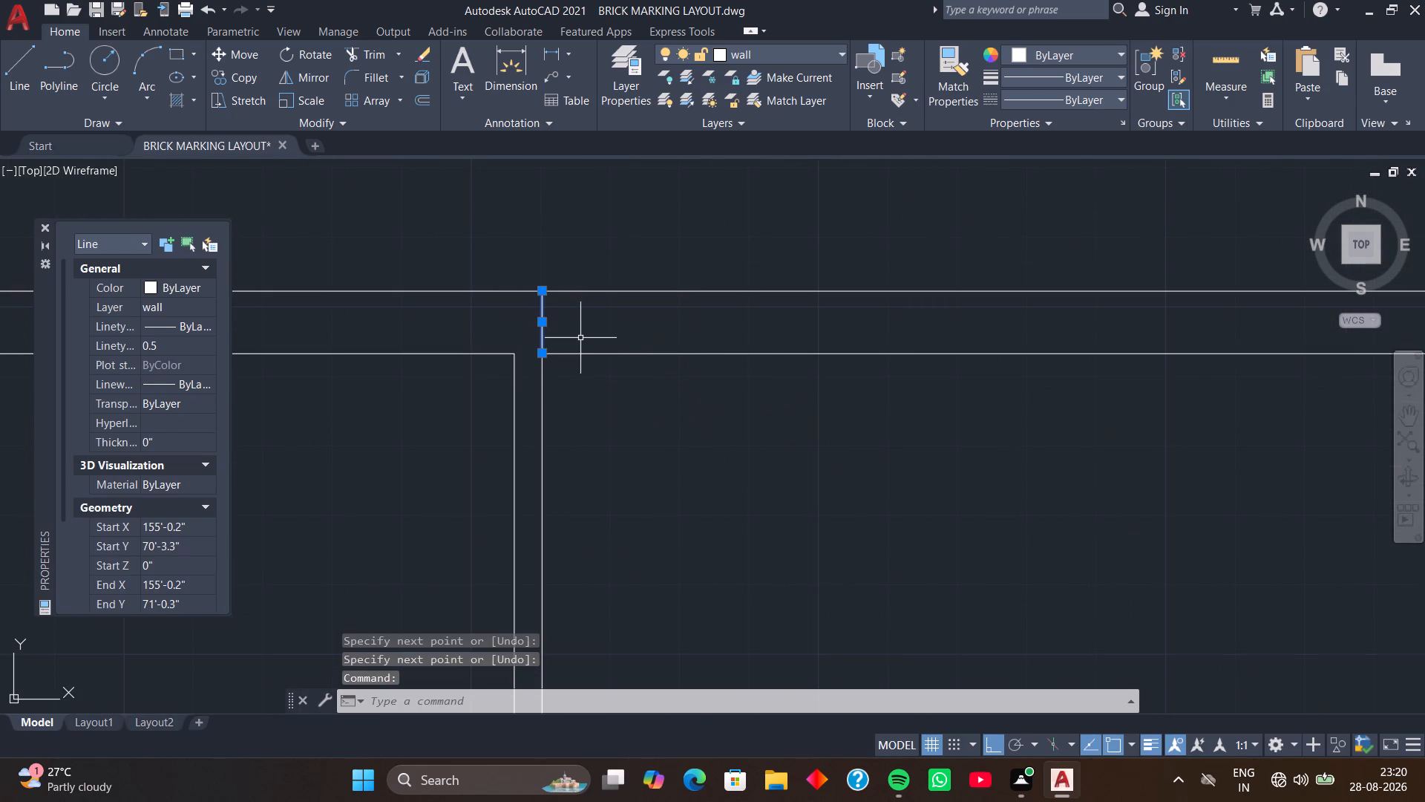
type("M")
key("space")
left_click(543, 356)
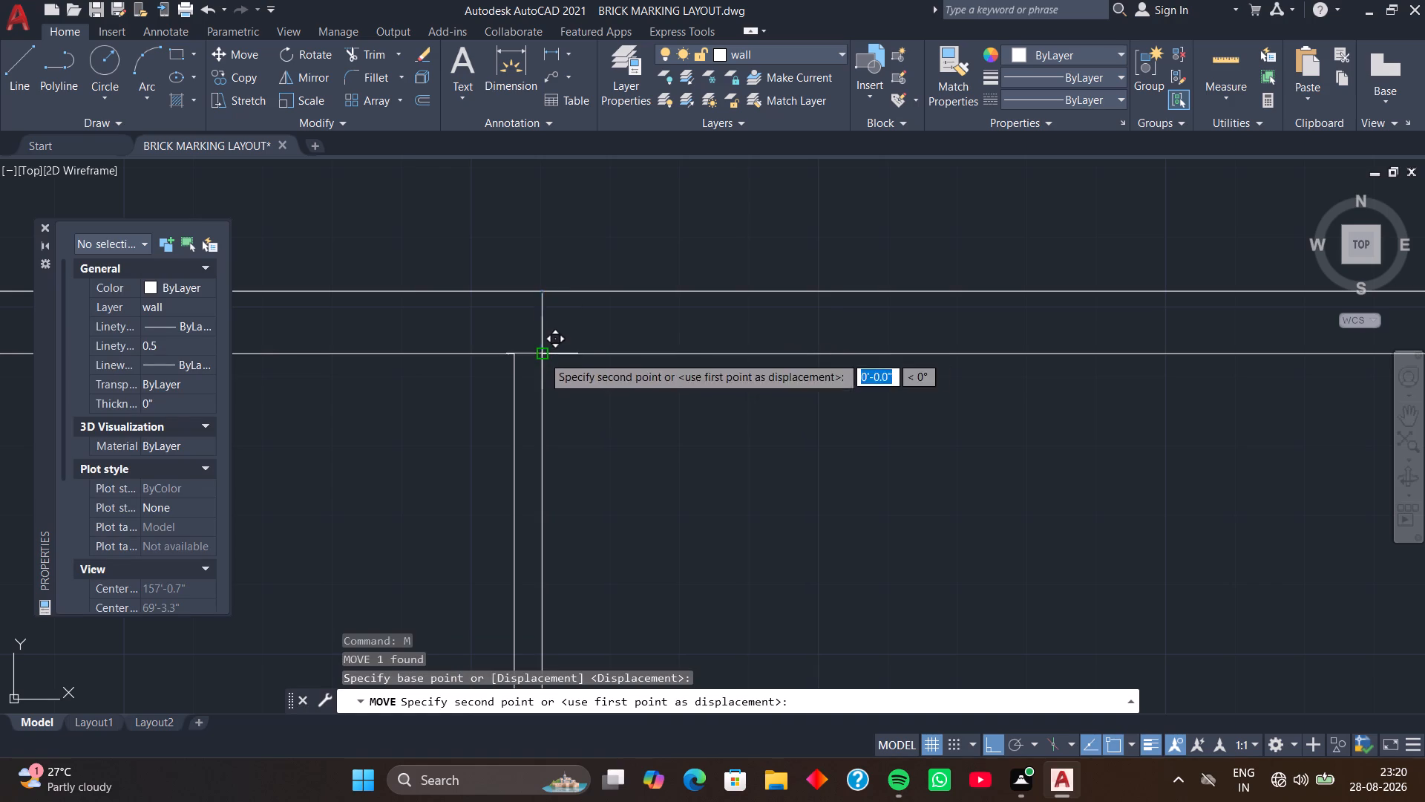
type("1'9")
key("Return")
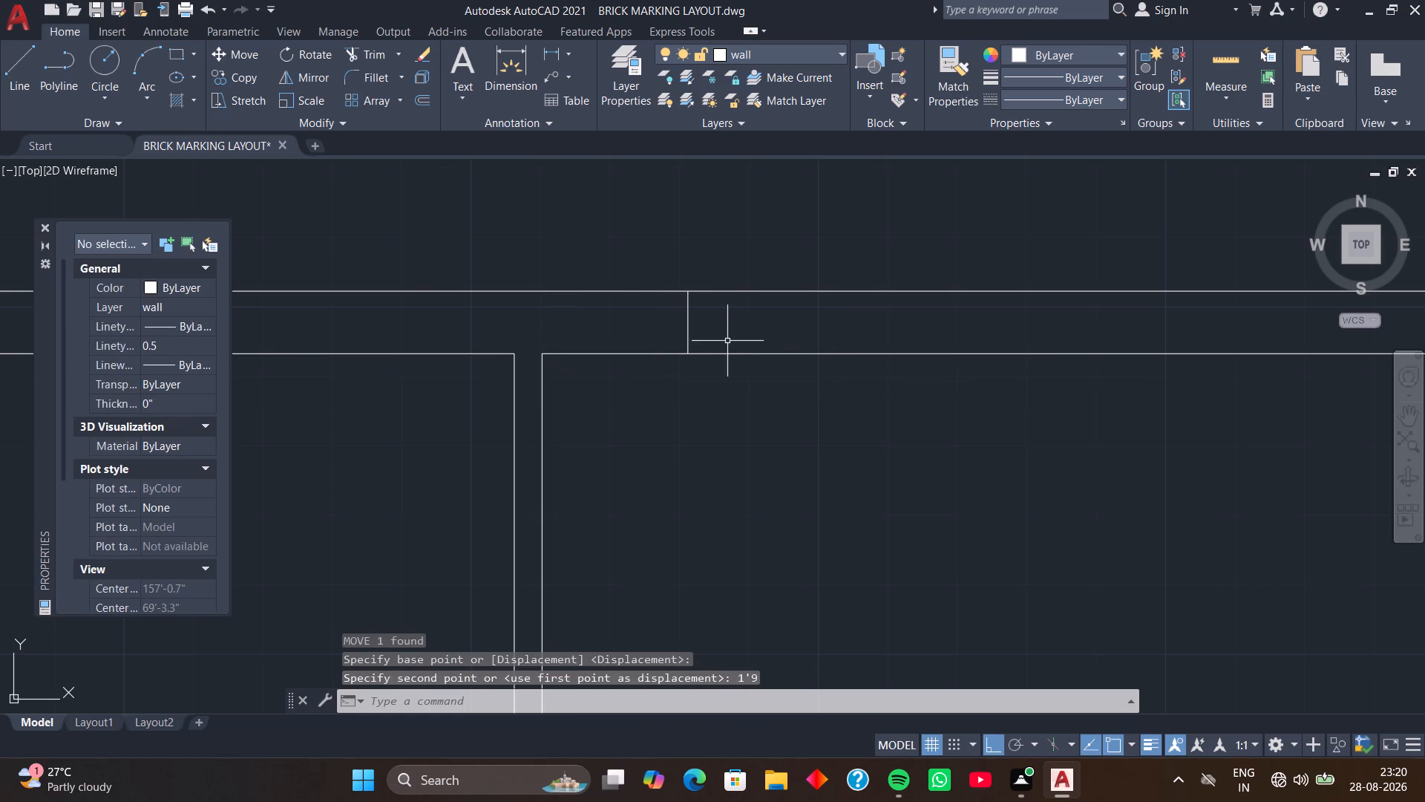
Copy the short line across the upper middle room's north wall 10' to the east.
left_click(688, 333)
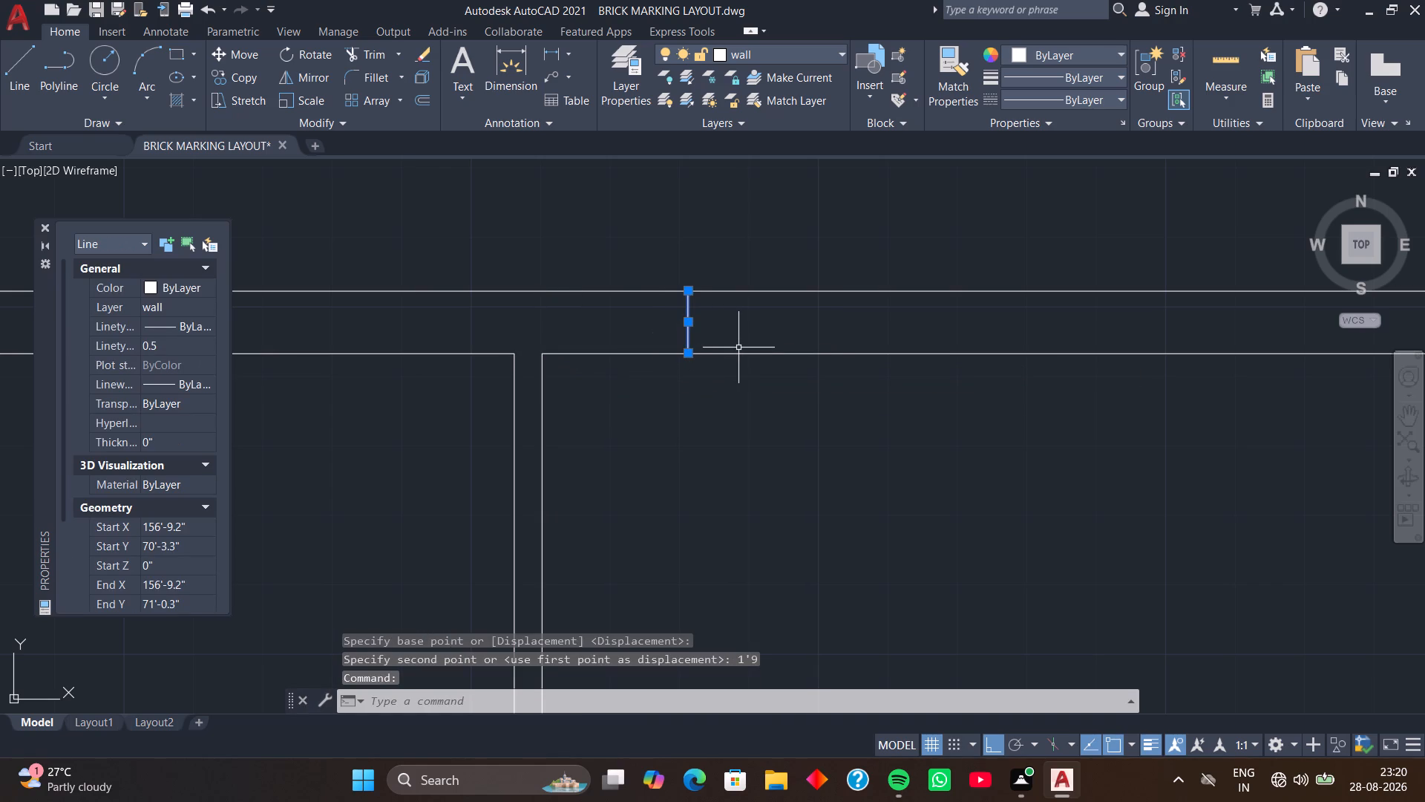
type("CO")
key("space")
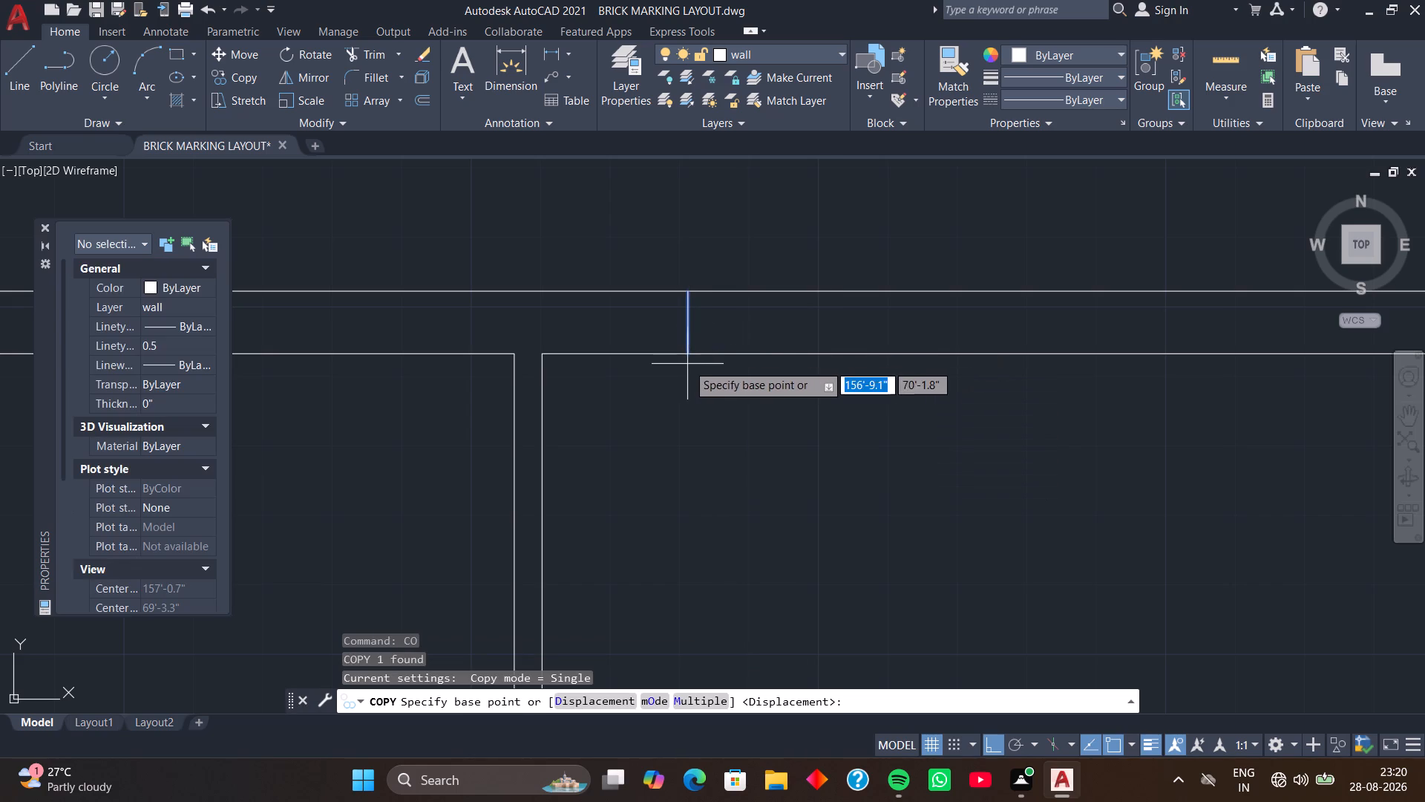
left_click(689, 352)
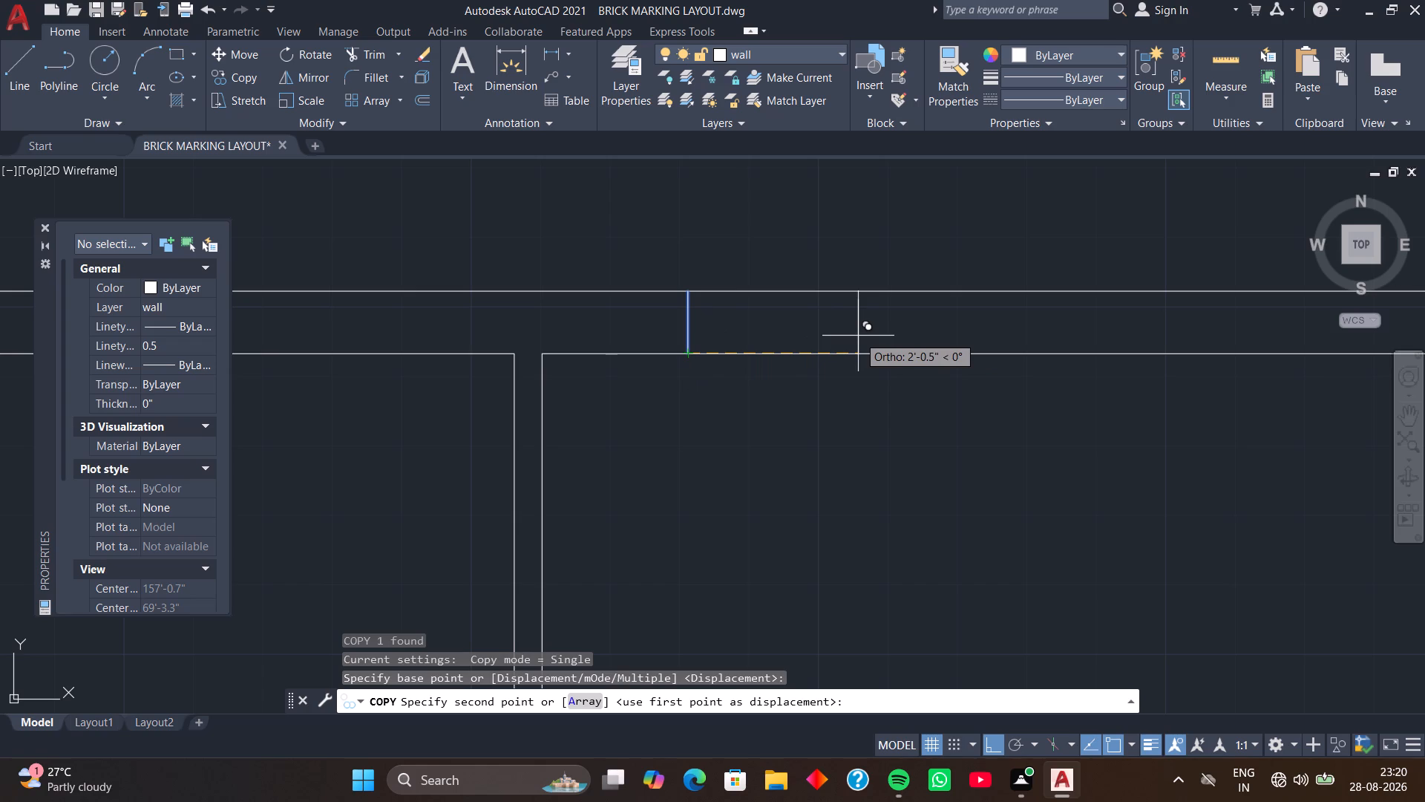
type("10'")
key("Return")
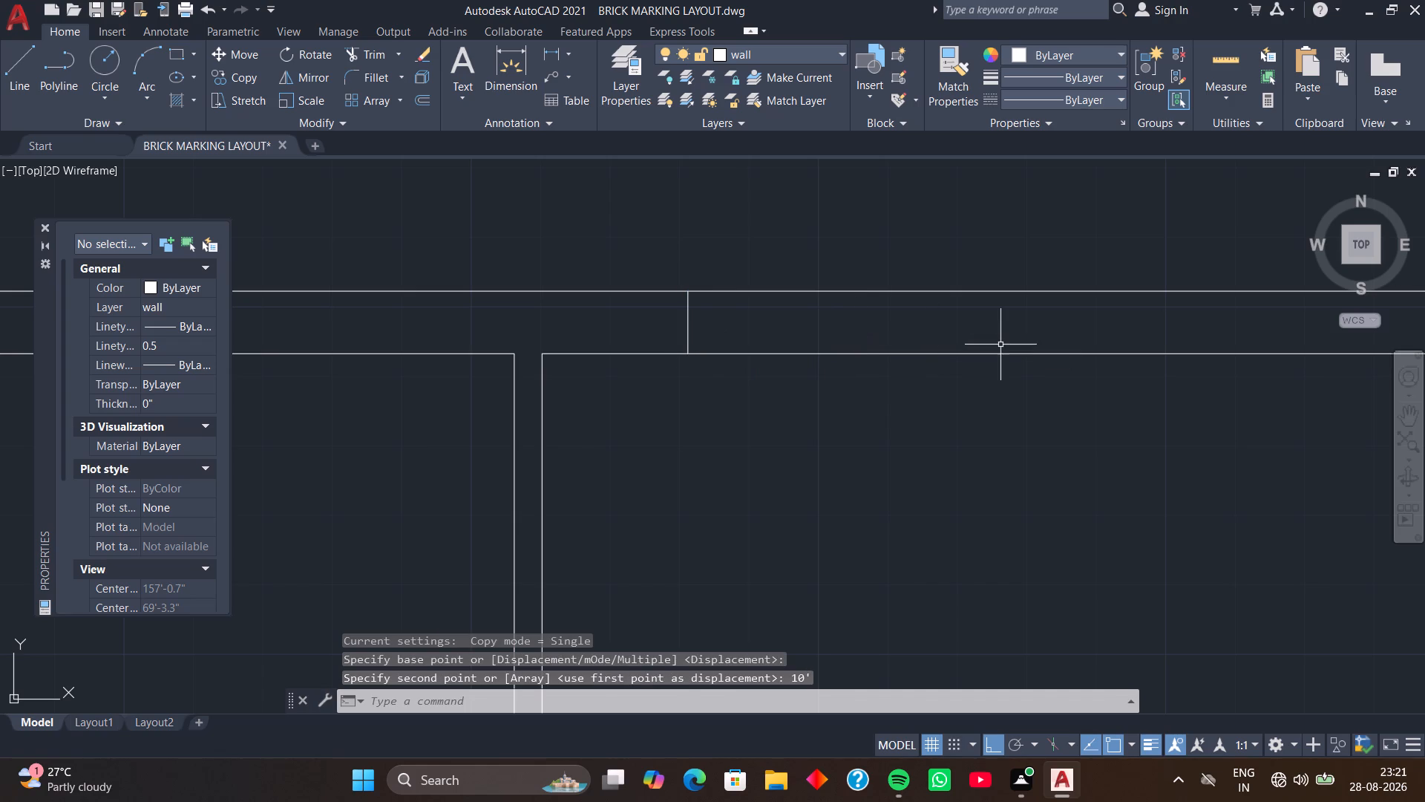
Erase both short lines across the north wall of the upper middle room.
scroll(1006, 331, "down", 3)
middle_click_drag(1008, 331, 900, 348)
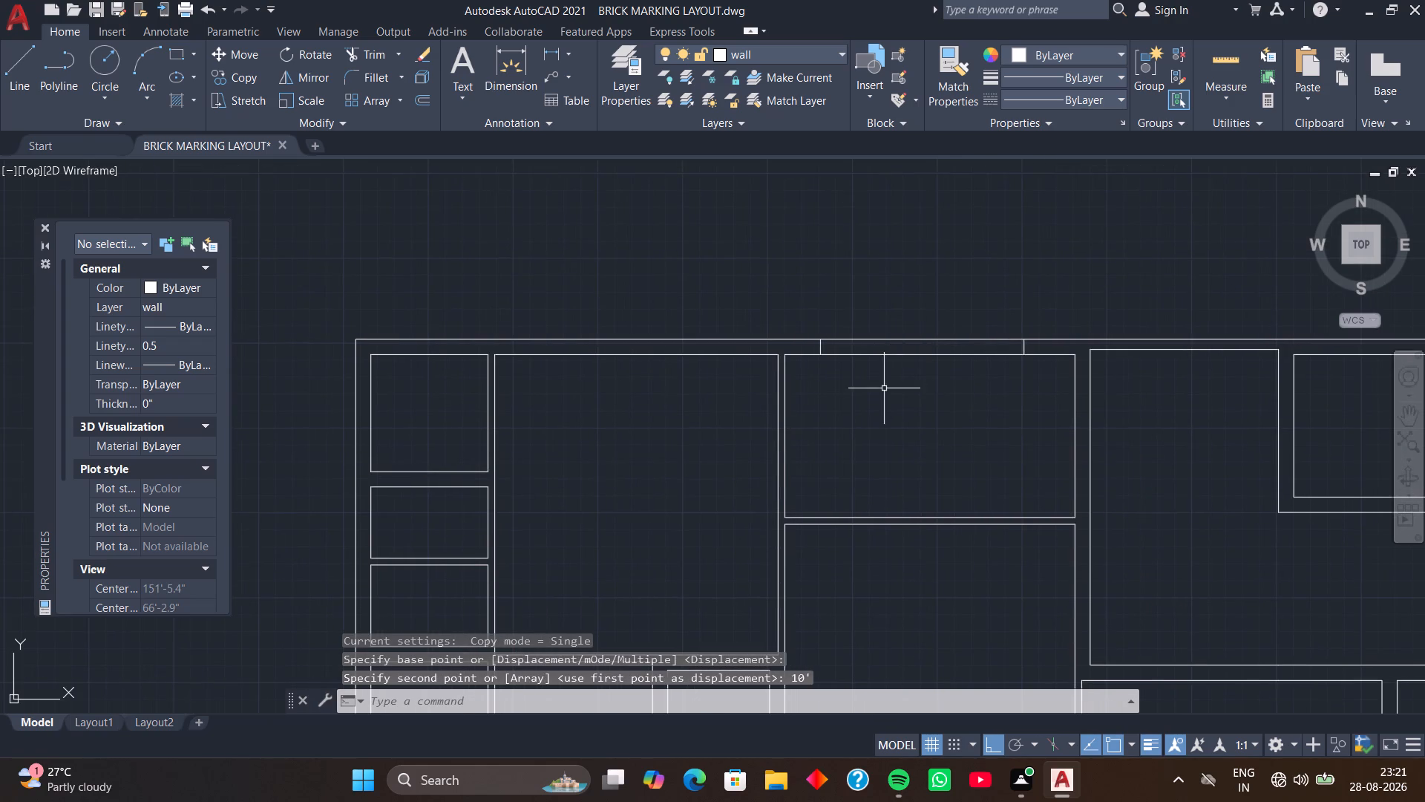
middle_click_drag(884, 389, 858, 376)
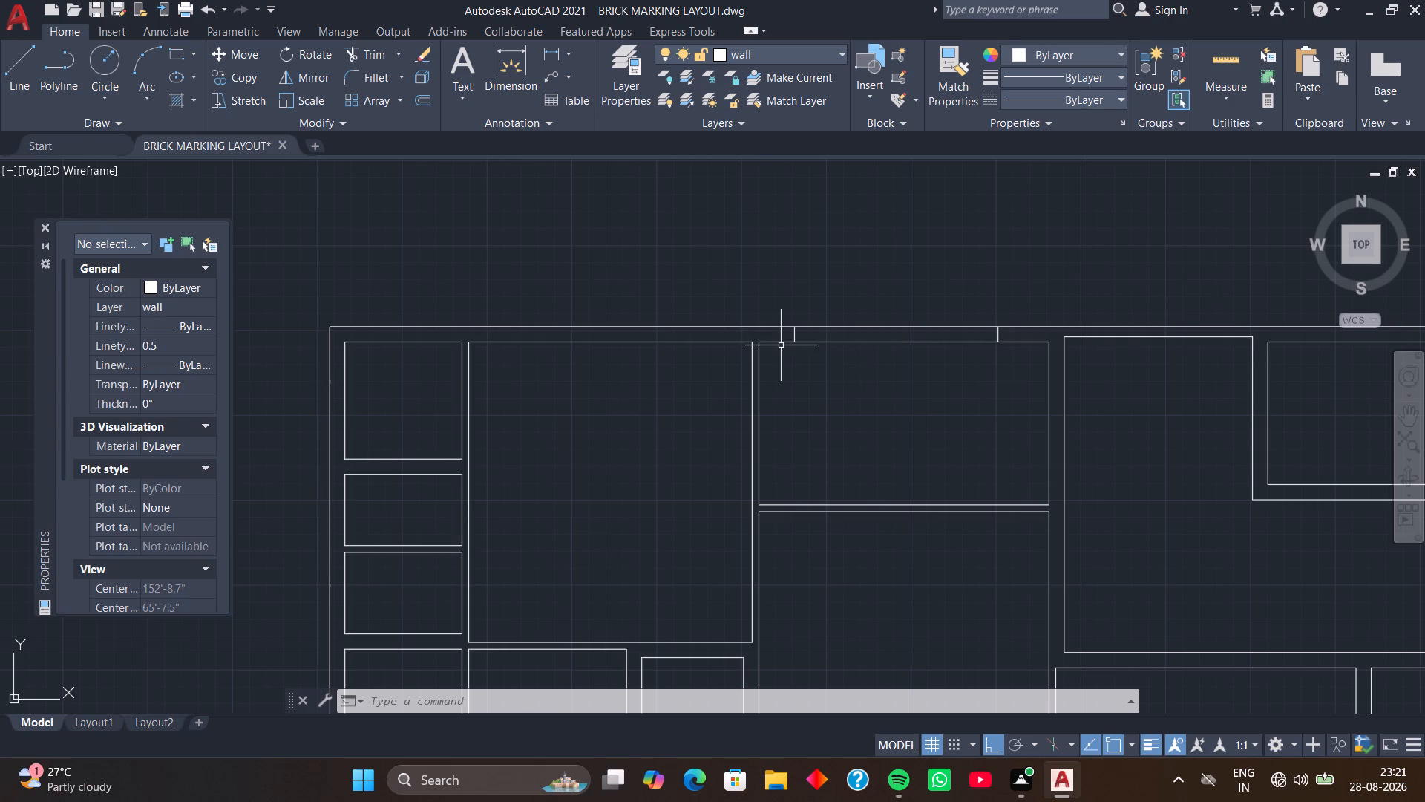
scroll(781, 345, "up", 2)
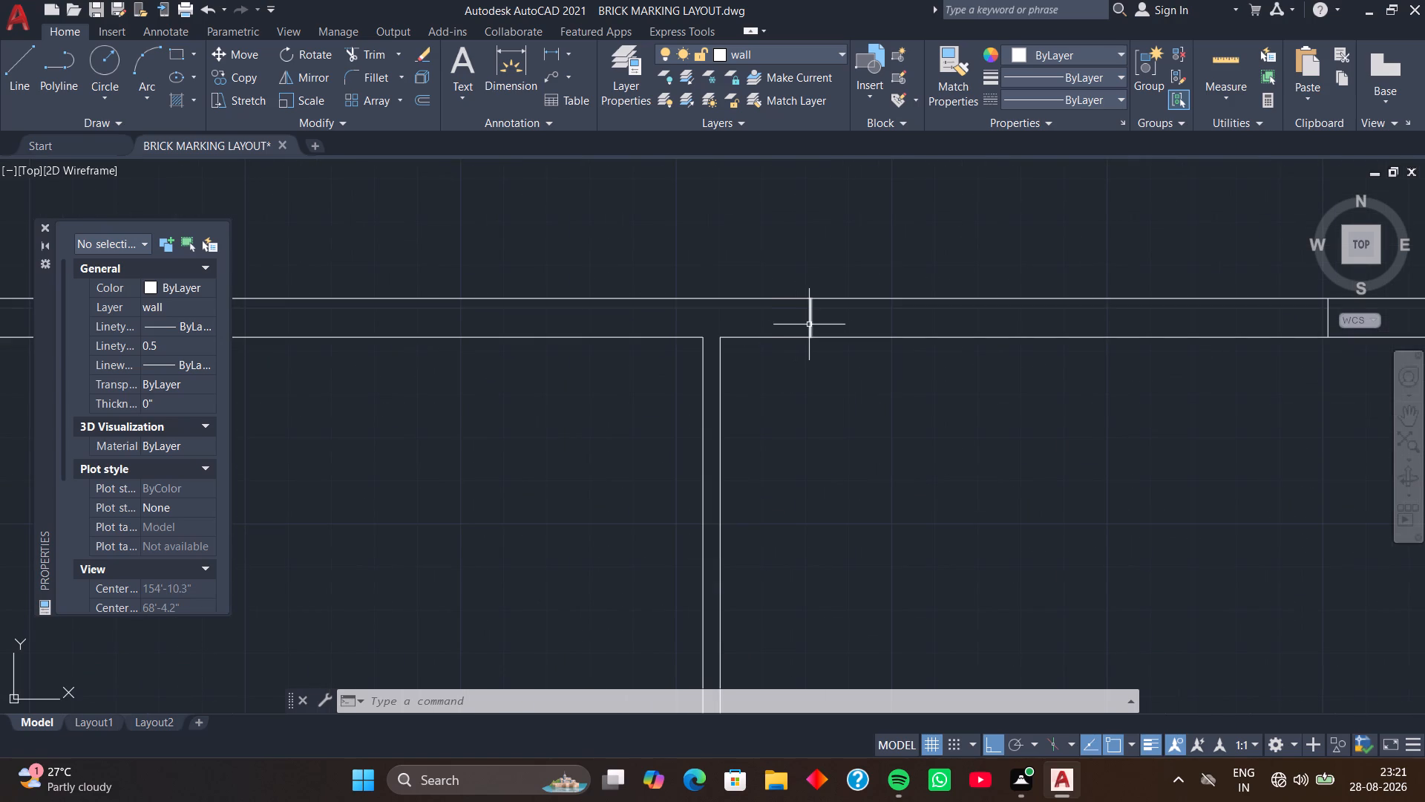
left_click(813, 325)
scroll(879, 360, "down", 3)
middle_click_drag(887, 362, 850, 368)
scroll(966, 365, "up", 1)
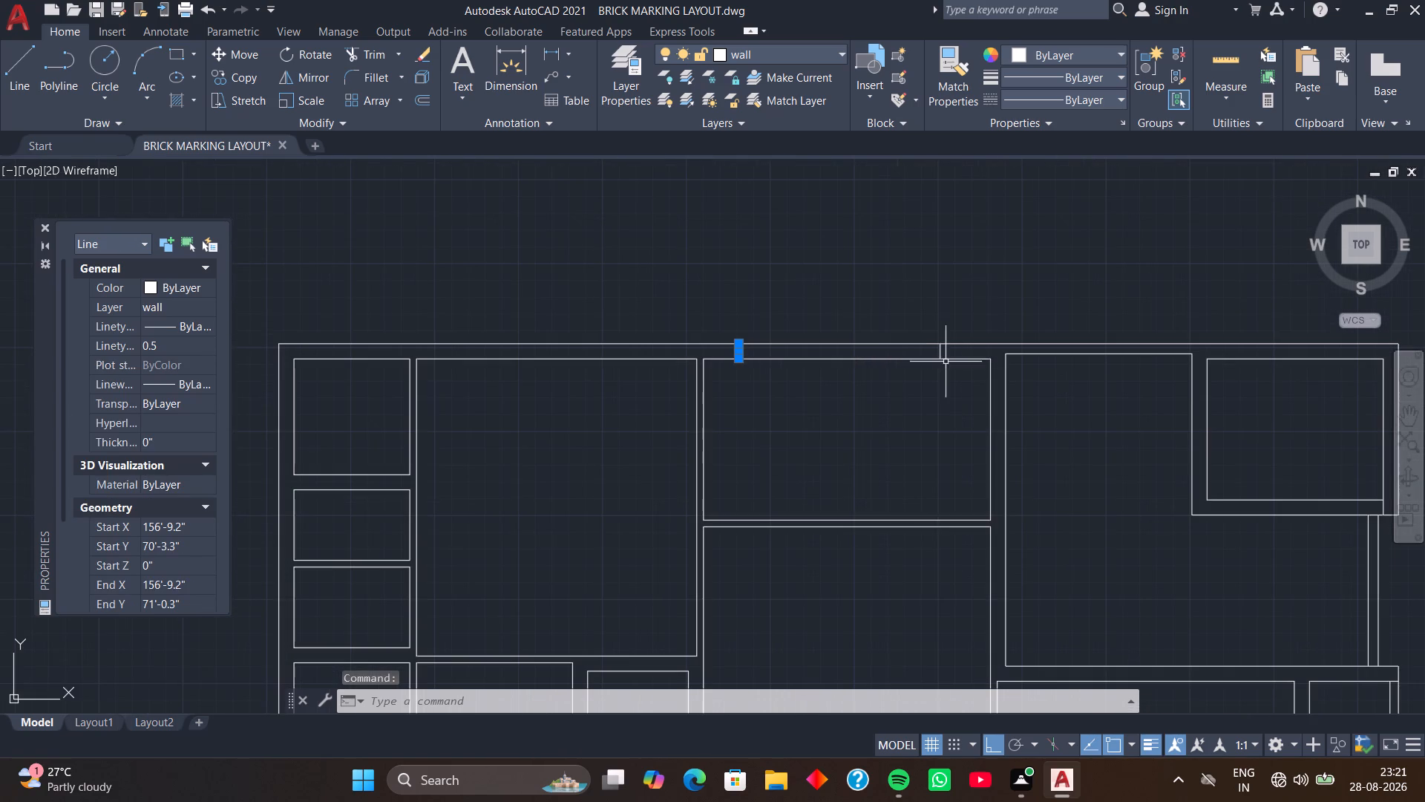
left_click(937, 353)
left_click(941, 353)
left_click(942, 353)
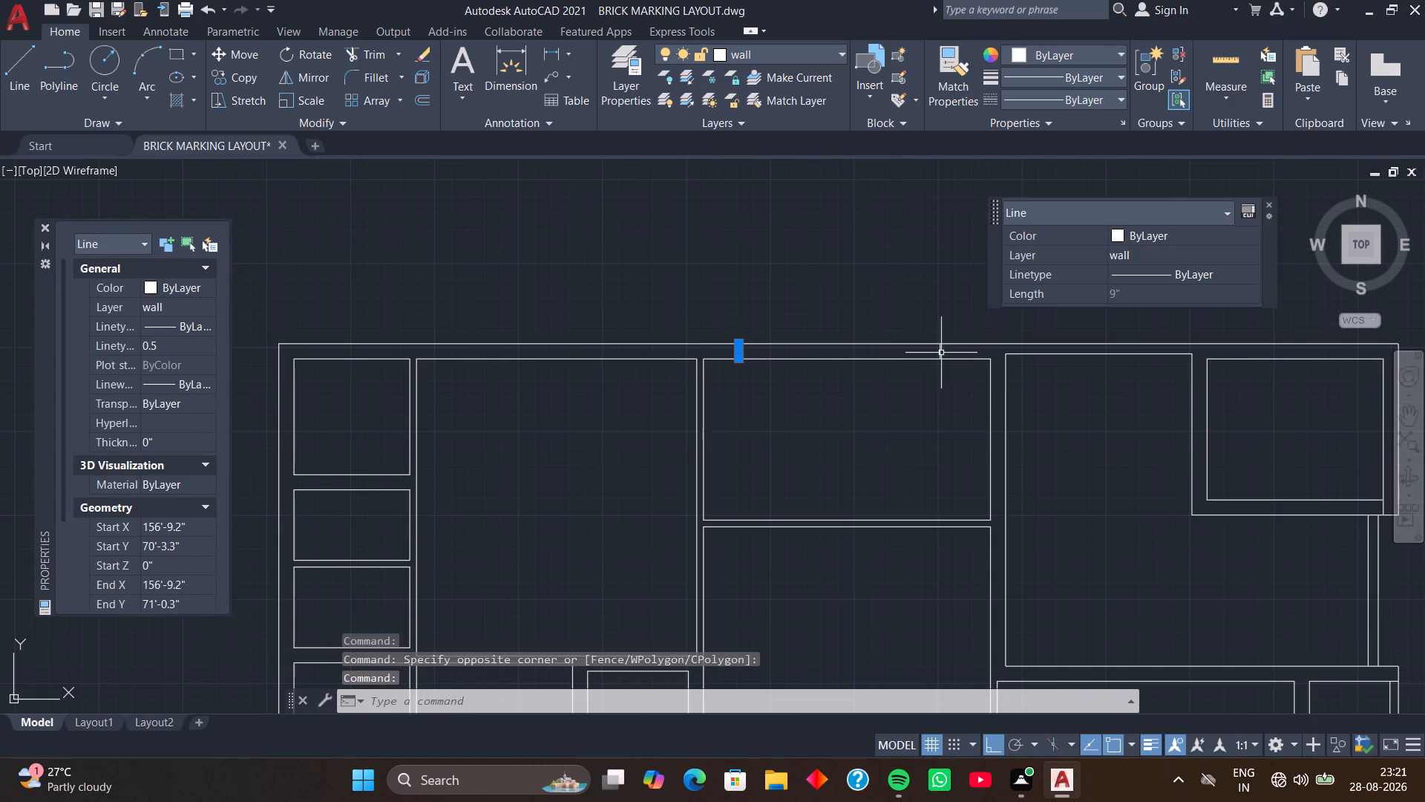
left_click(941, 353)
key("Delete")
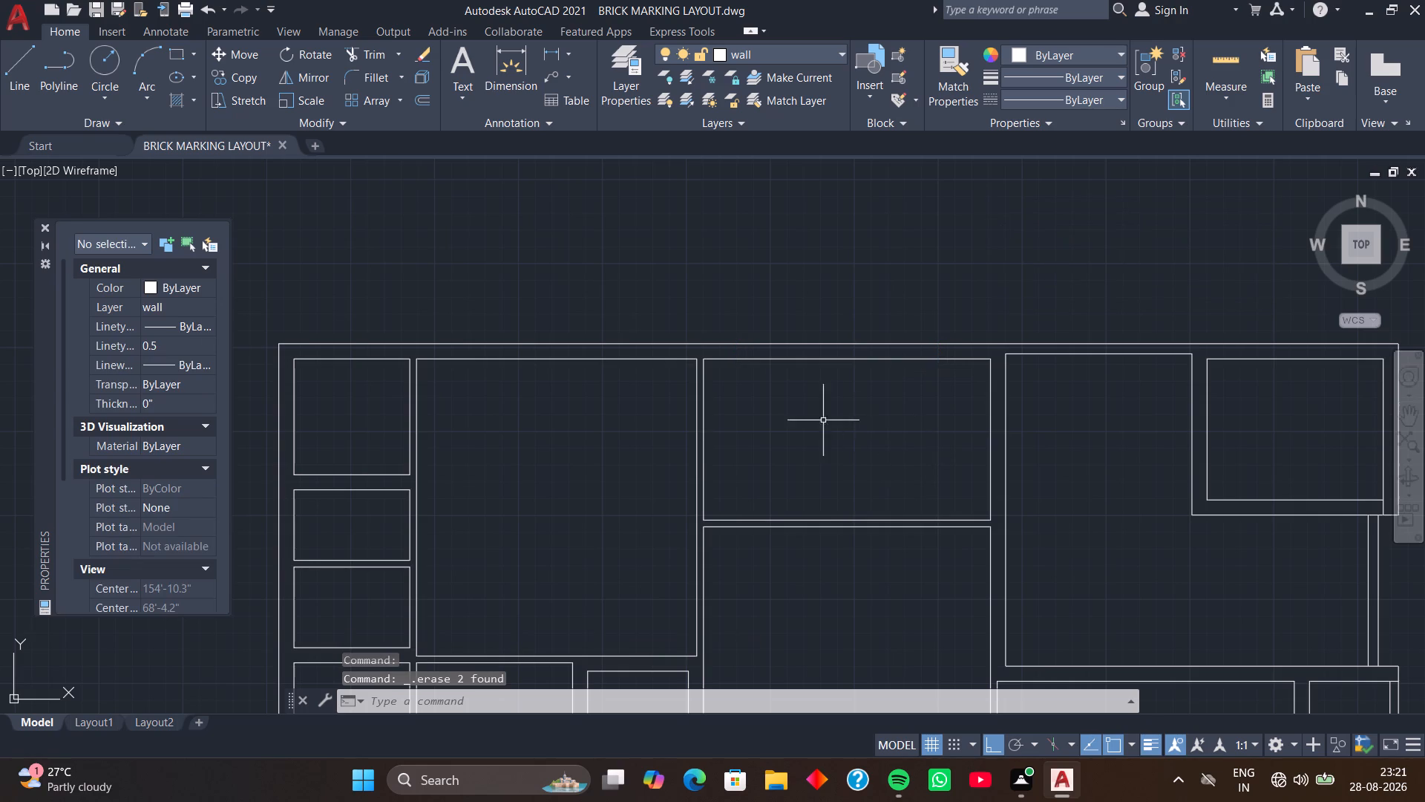
Draw a line across the north wall's thickness at the inner northwest corner of the large room beside the small northwest rooms.
middle_click_drag(781, 401, 900, 397)
scroll(797, 394, "up", 2)
middle_click_drag(786, 369, 842, 489)
middle_click_drag(684, 480, 713, 478)
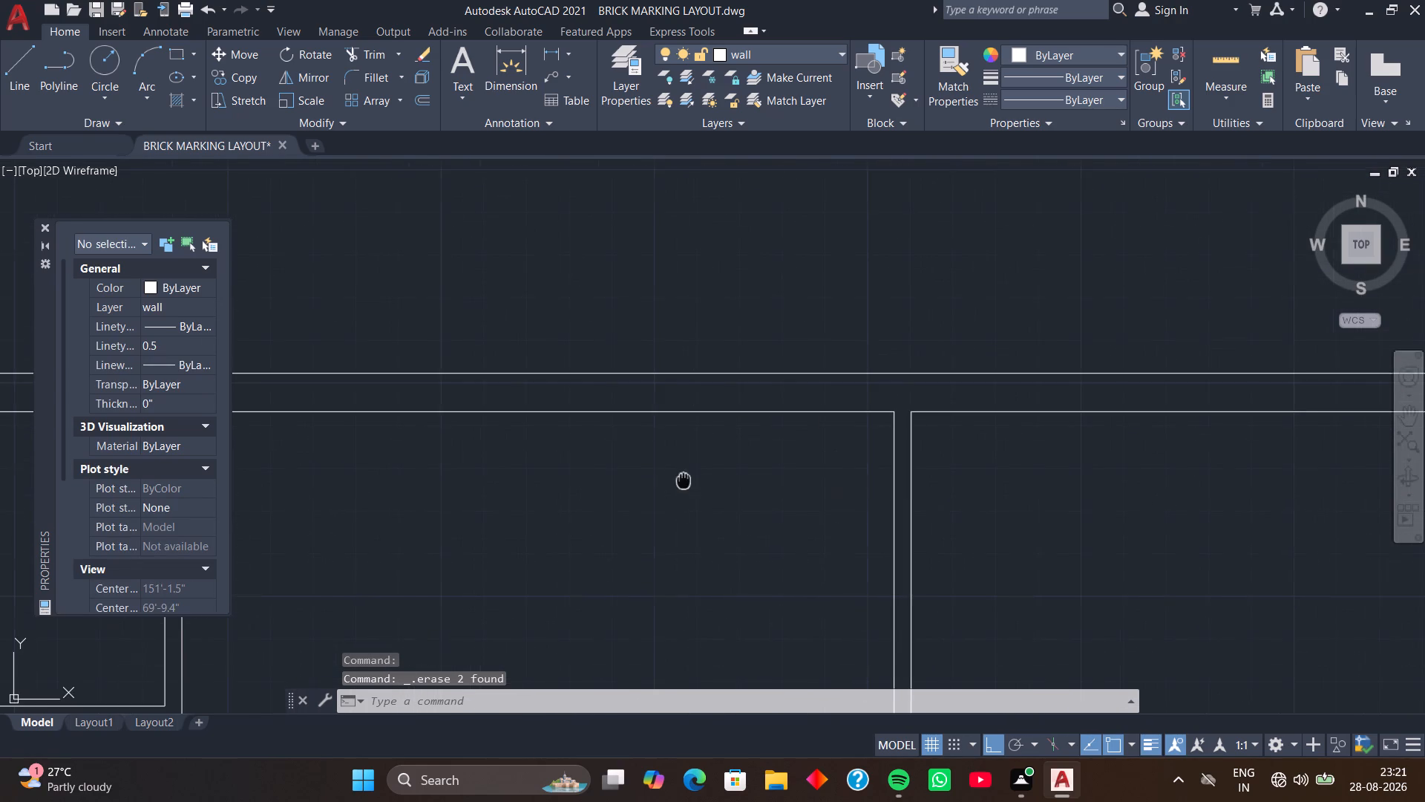
middle_click_drag(713, 478, 932, 467)
middle_click_drag(586, 460, 805, 428)
middle_click_drag(689, 418, 766, 422)
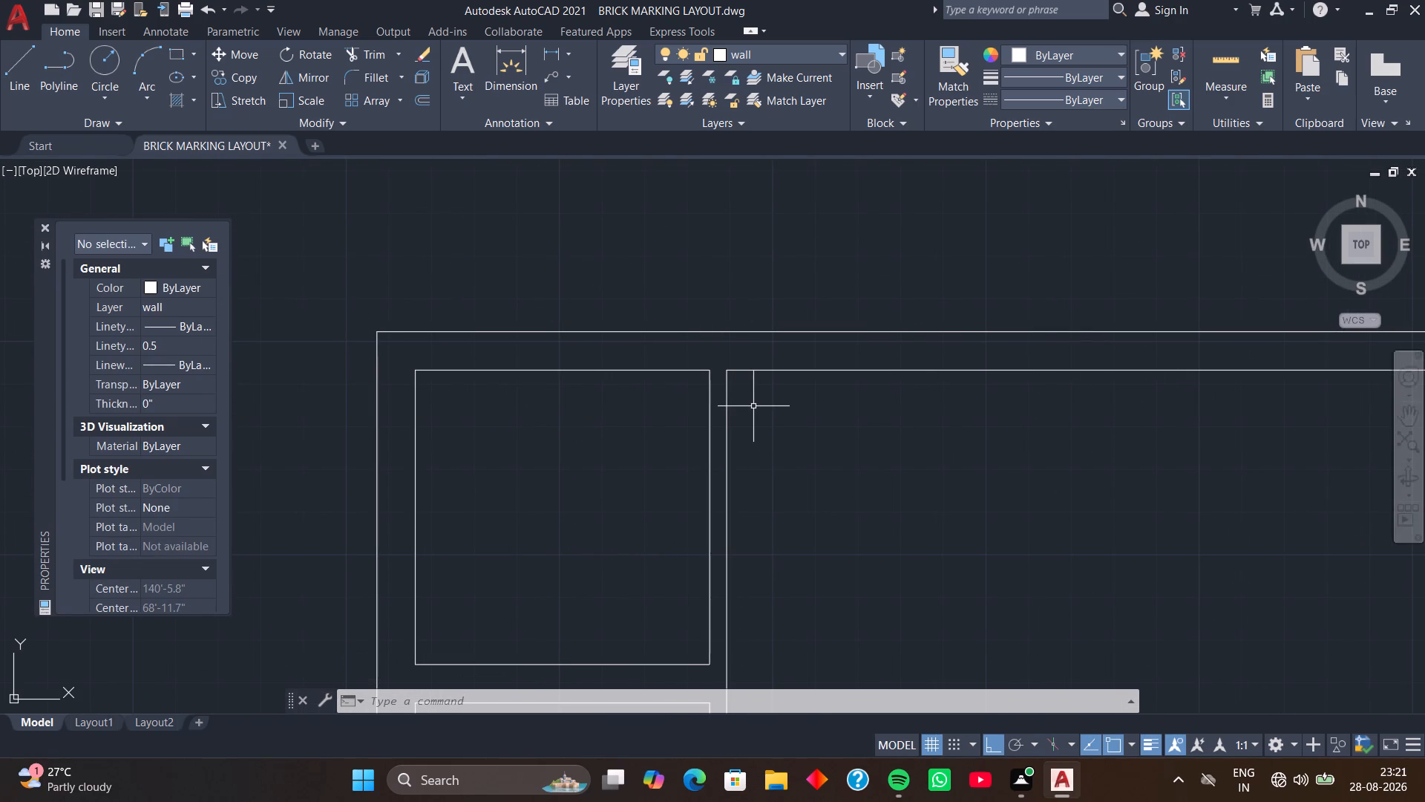
key("l")
key("space")
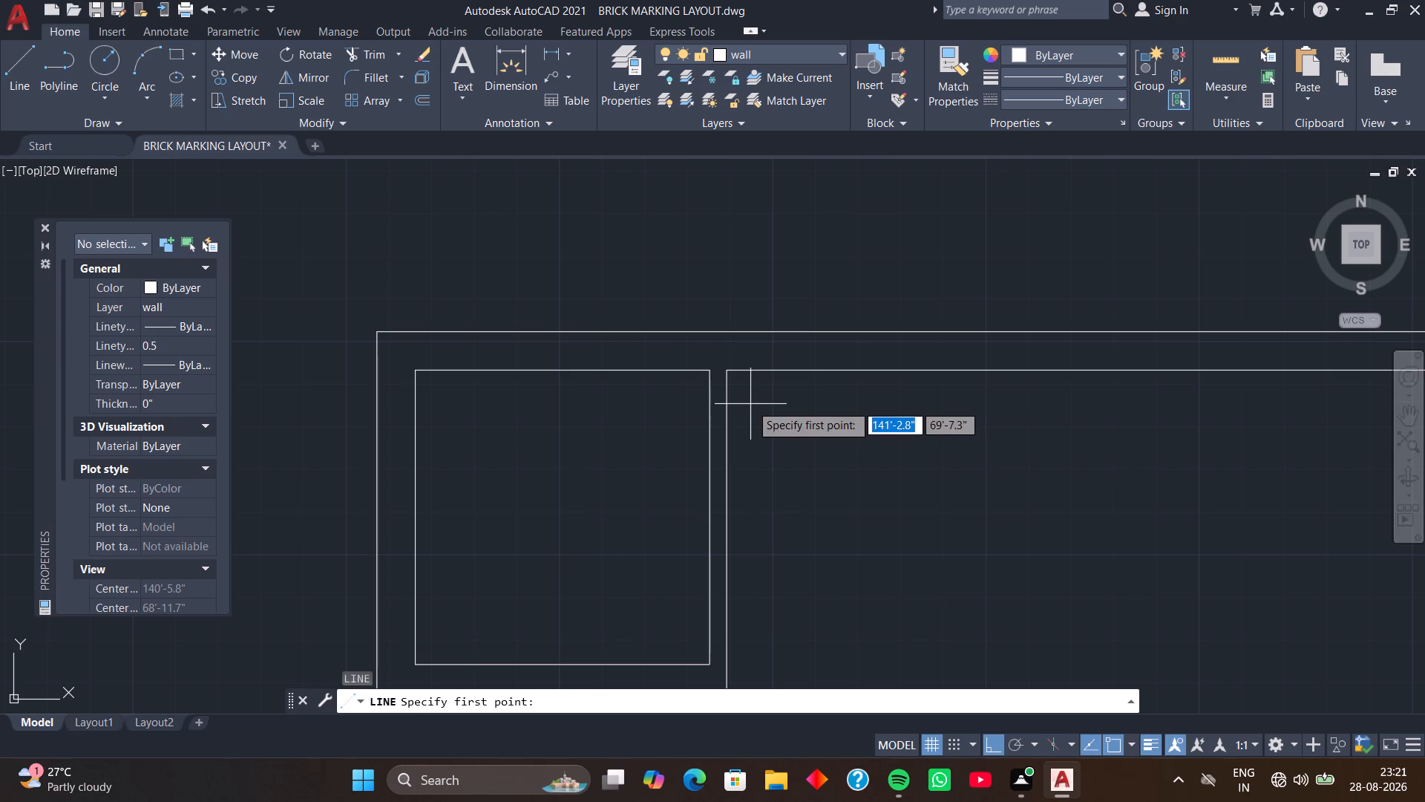
left_click(723, 373)
left_click(722, 328)
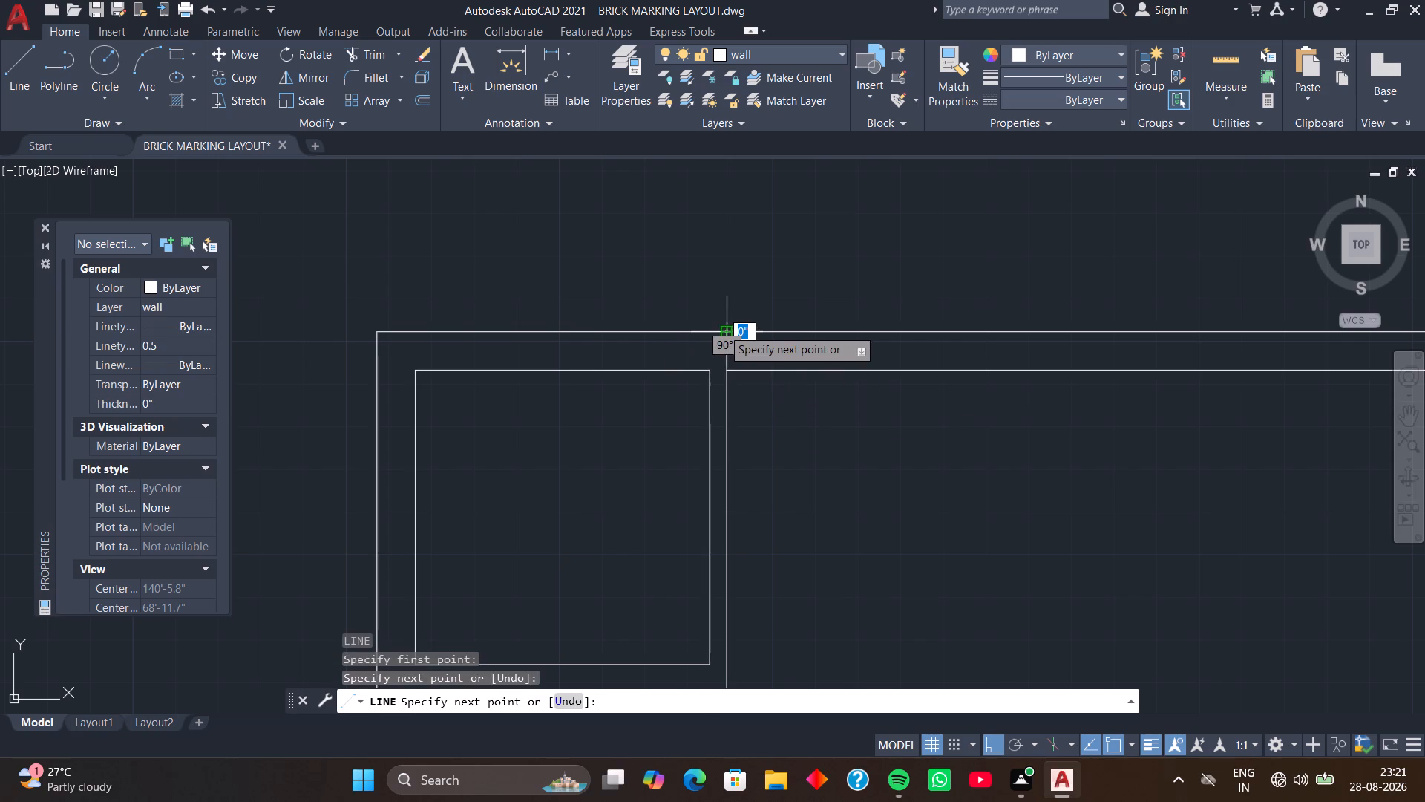
key("space")
Move the short line across the north wall 1'9" east of the large northwest room's inner corner.
left_click(728, 339)
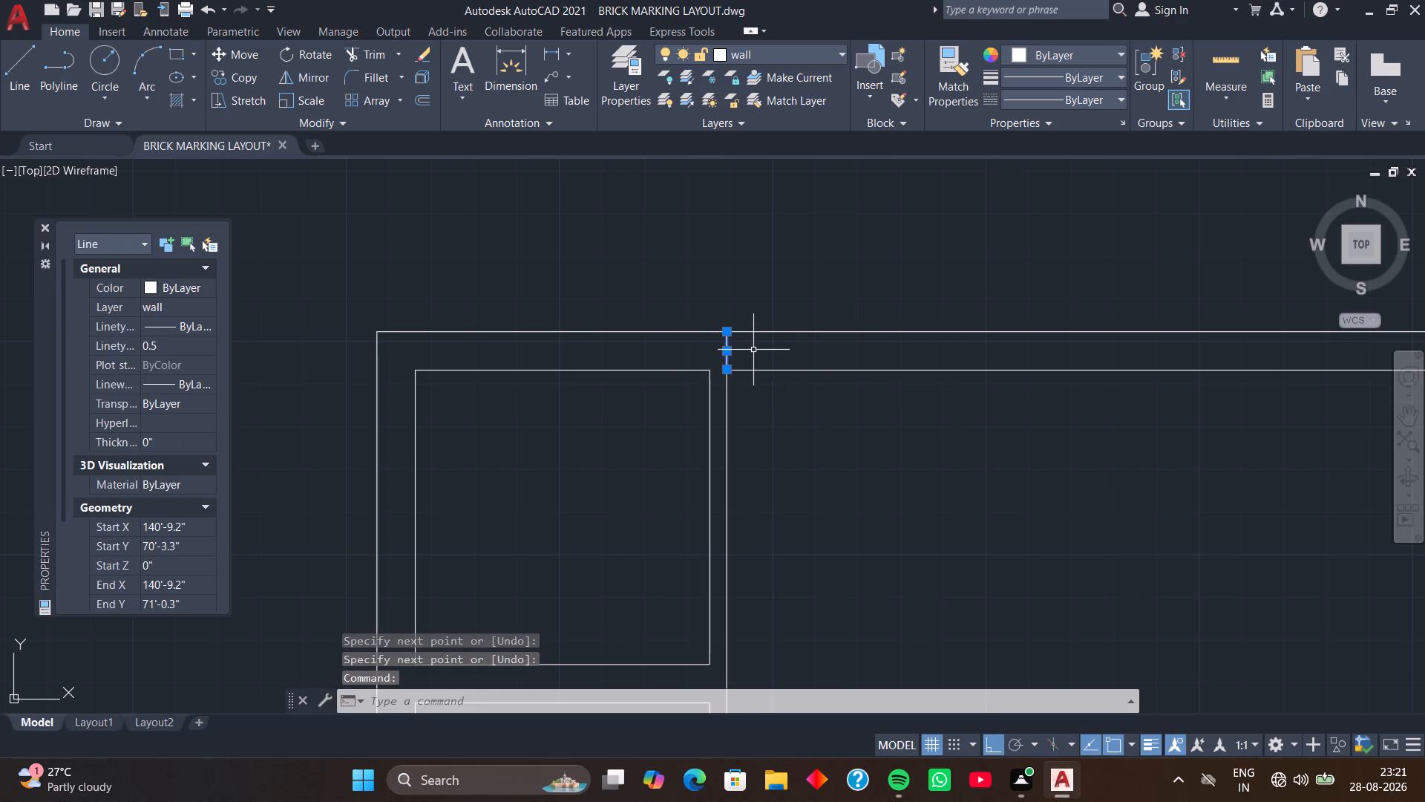
type("M")
key("space")
left_click(727, 370)
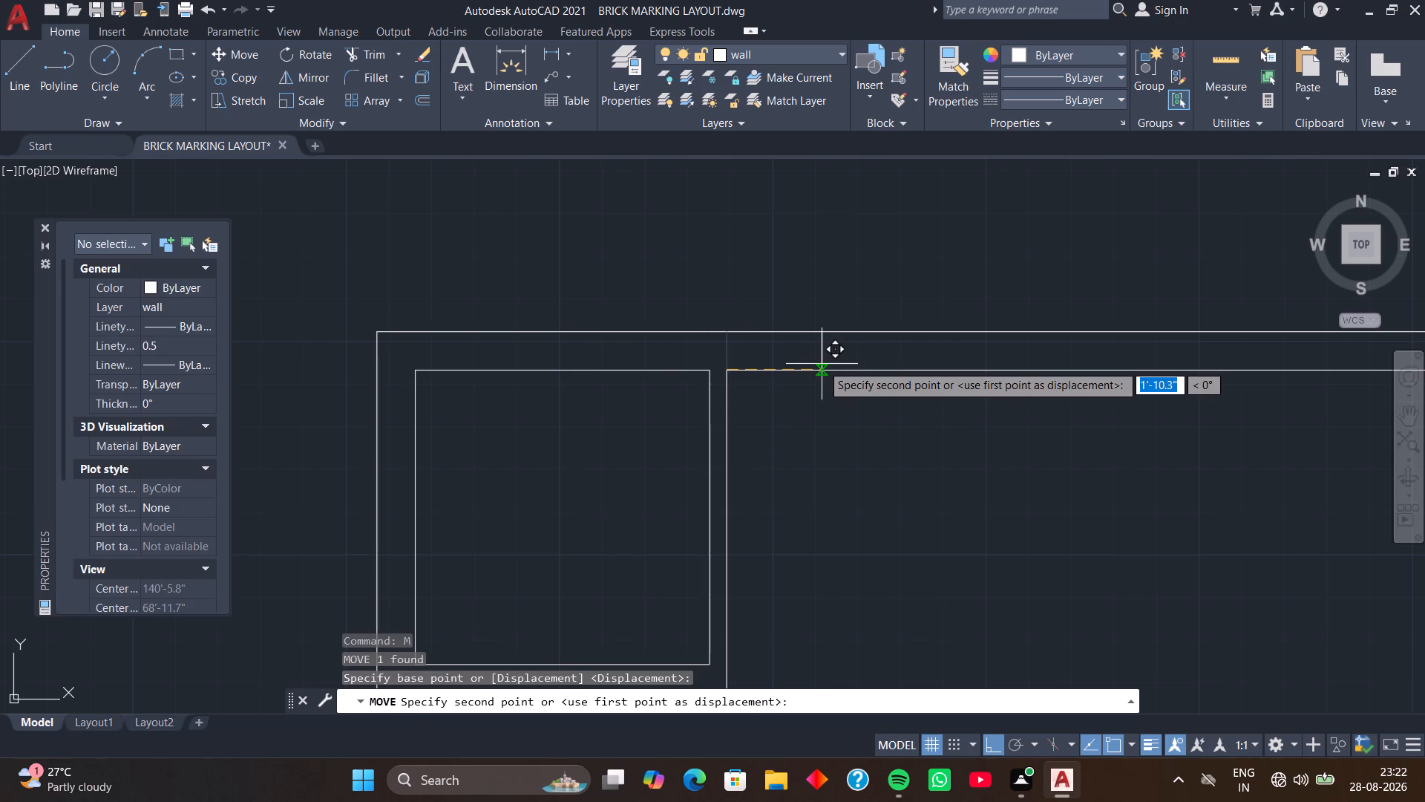
type("1'")
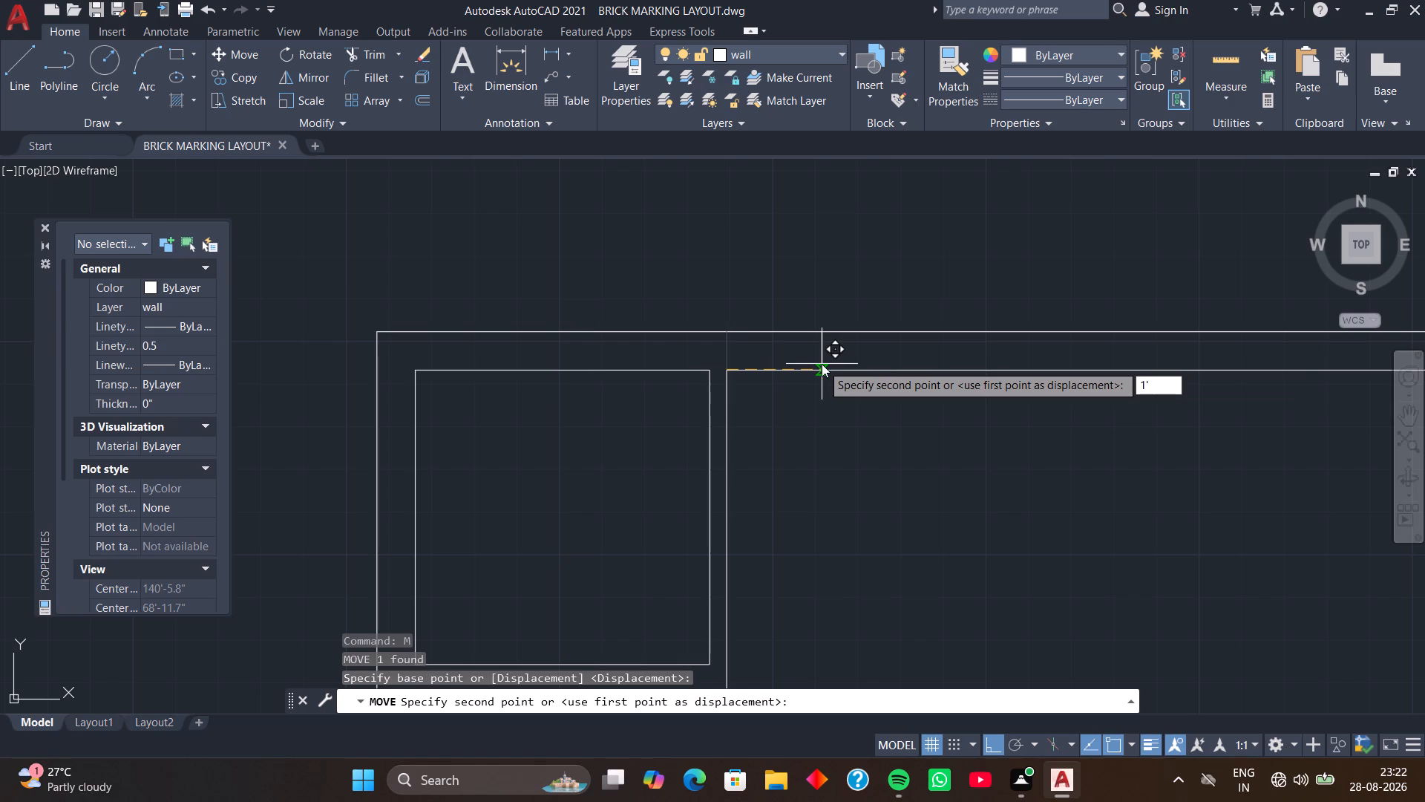
key("9")
key("Return")
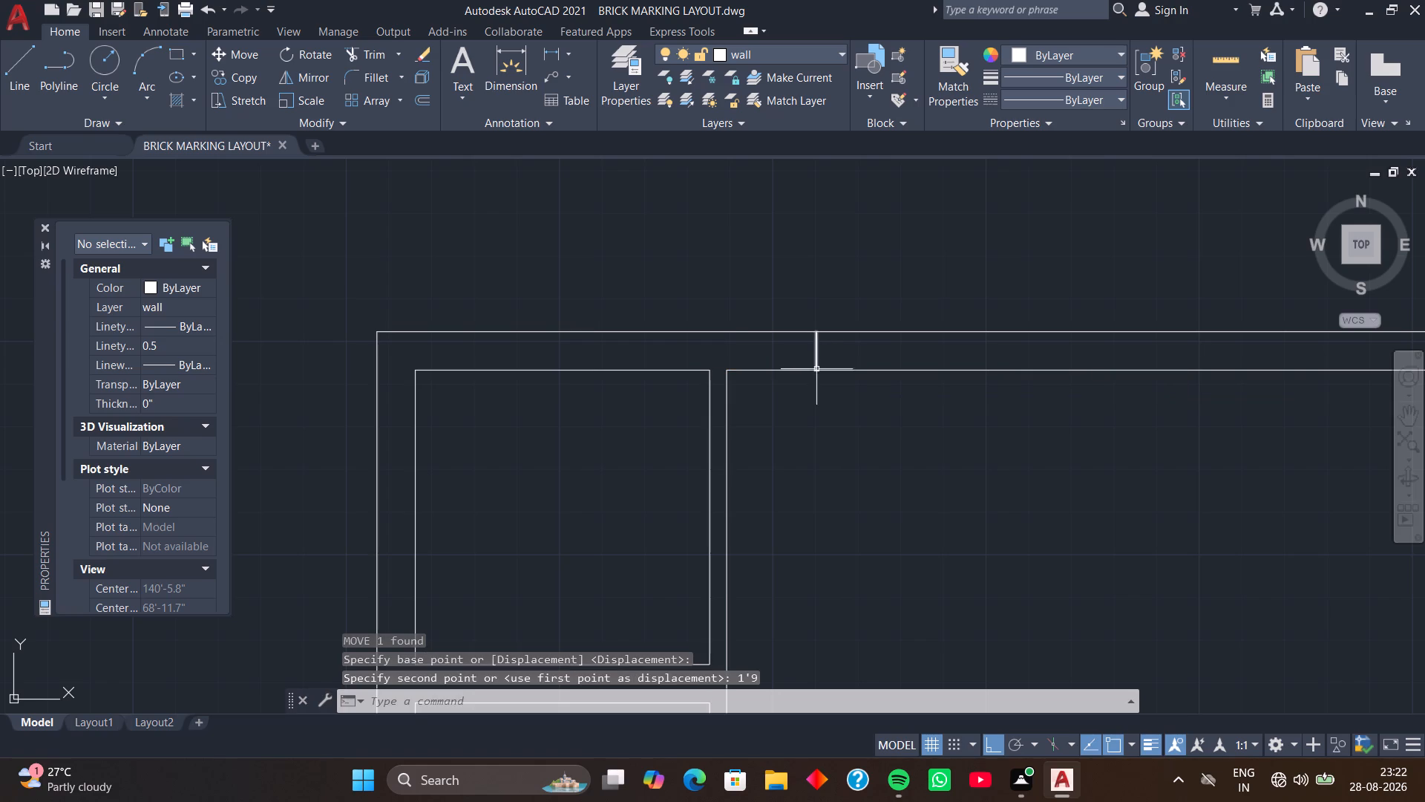
Copy the short line across the large northwest room's north wall 10' to the east.
left_click(814, 367)
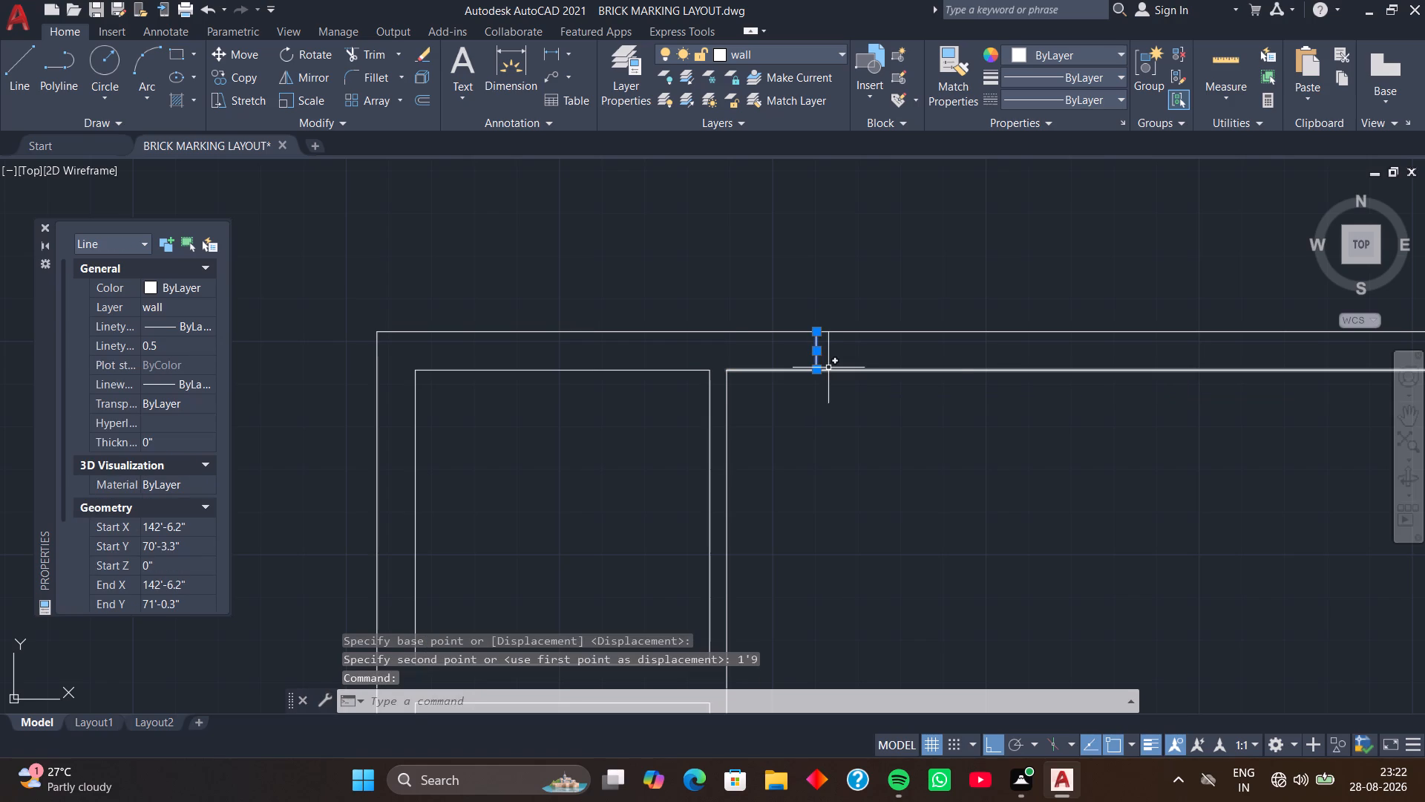
type("CO")
key("space")
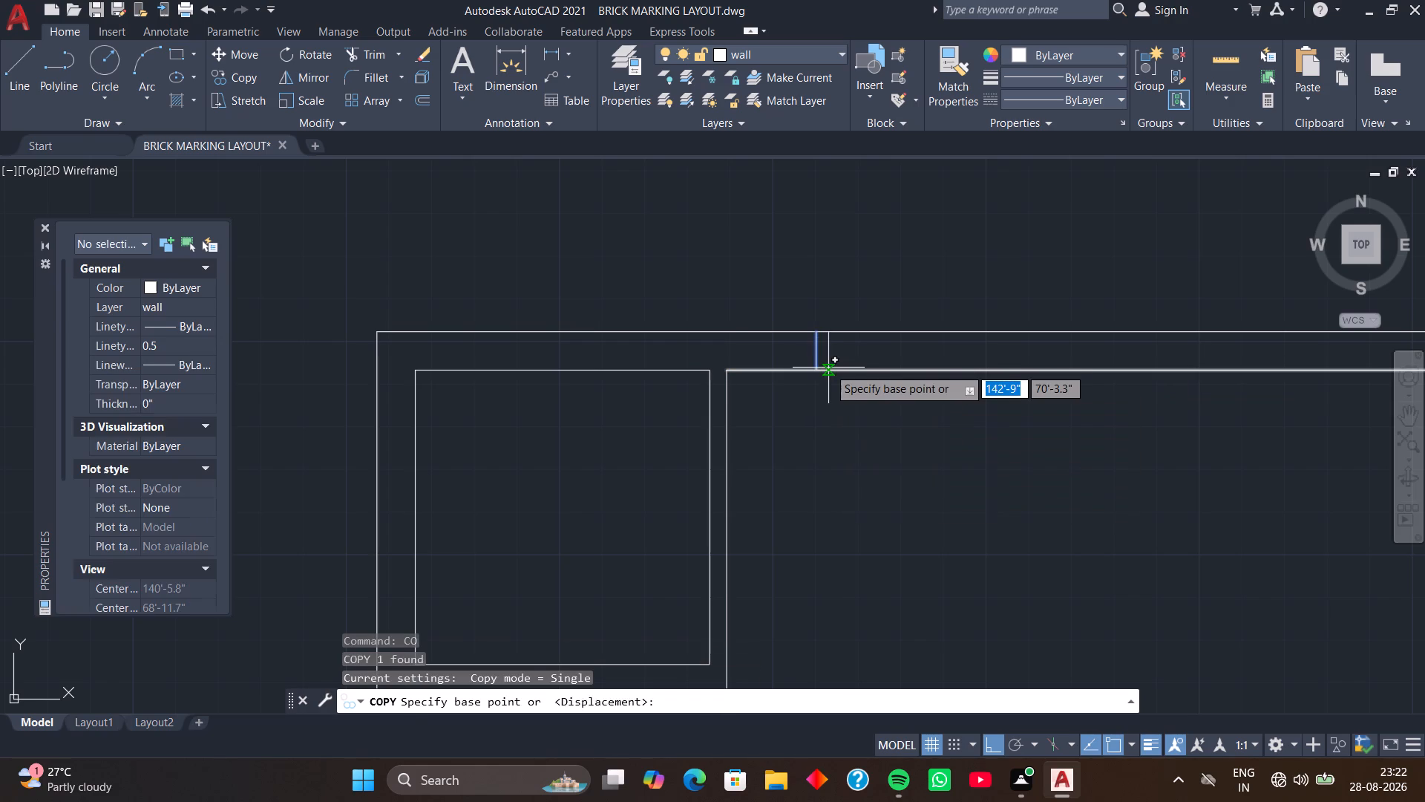
left_click(819, 370)
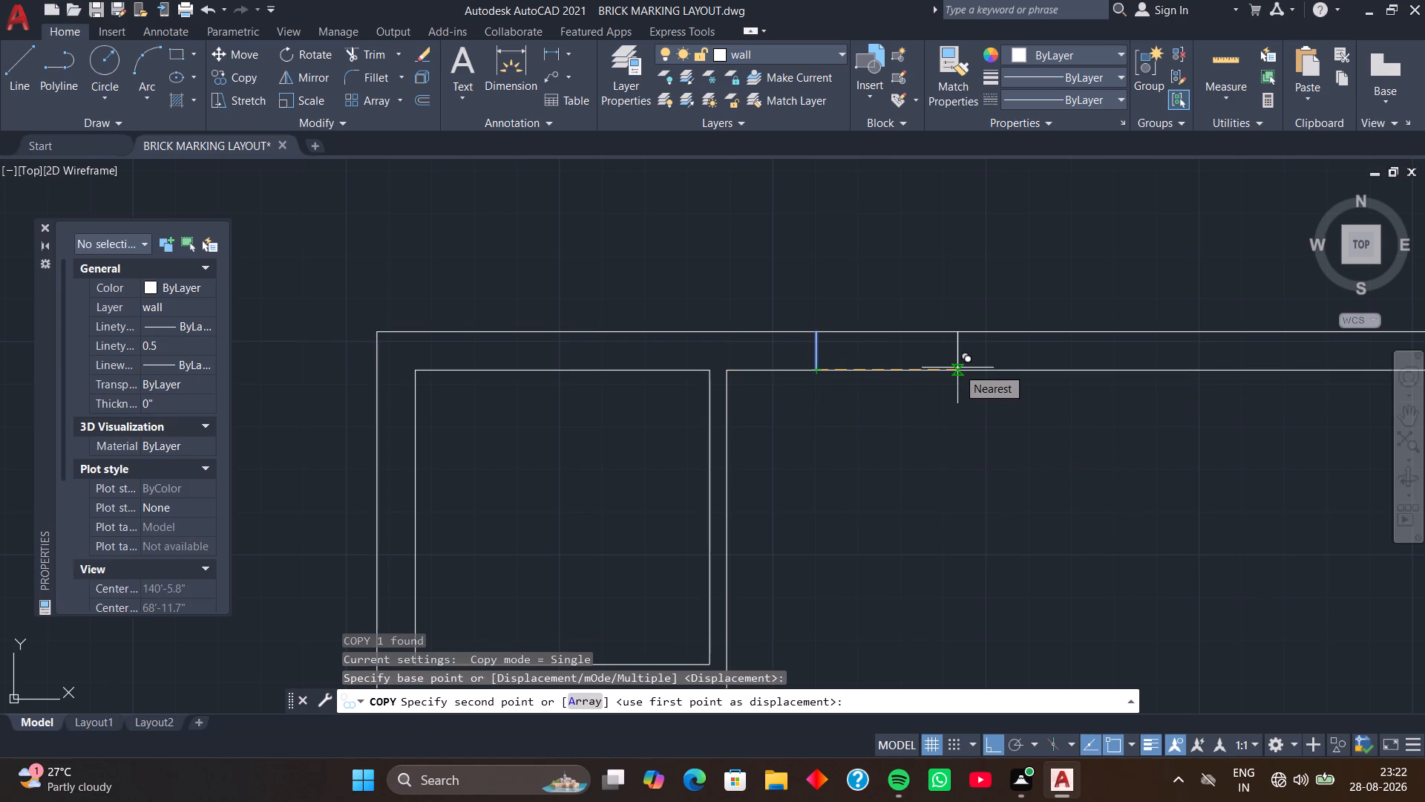
type("10")
key("apostrophe")
key("Return")
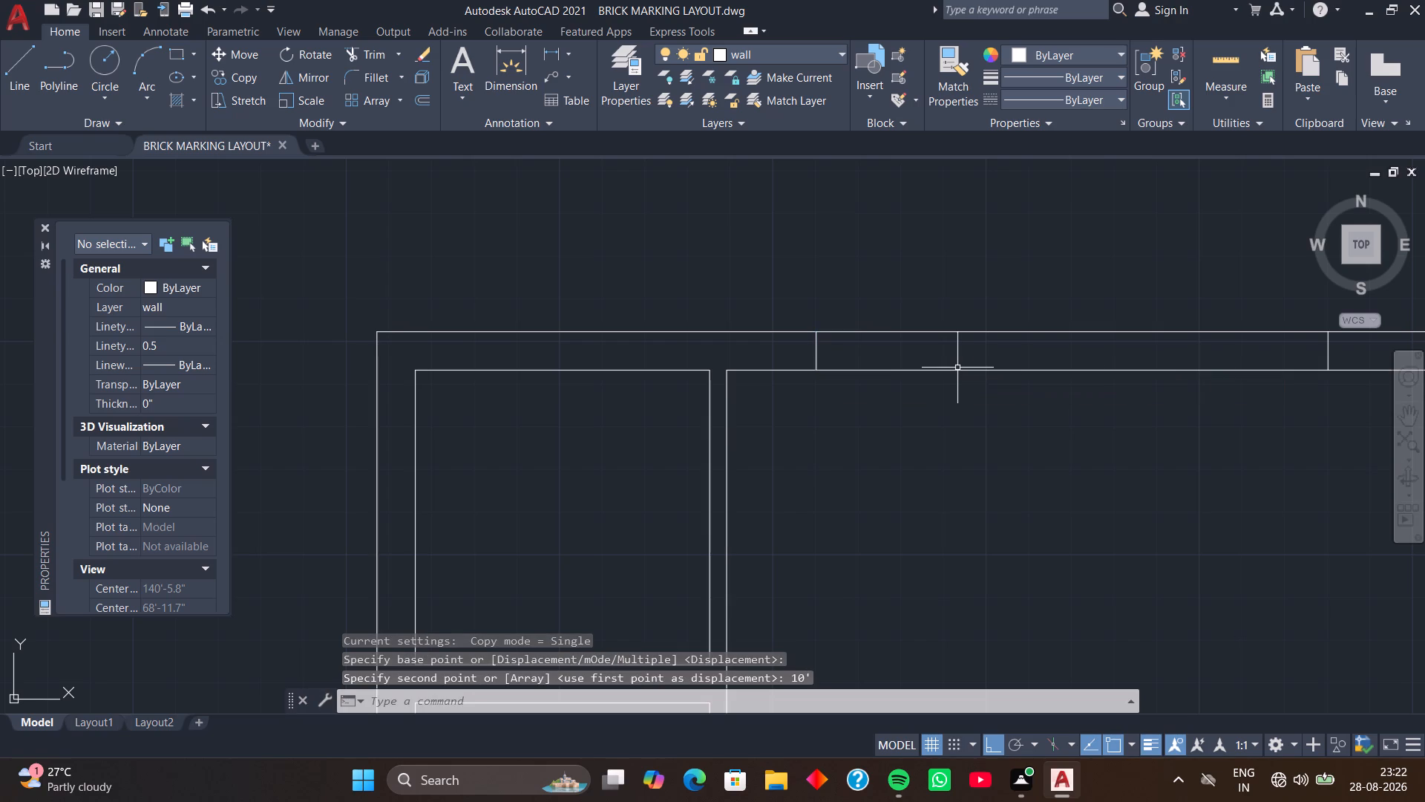
Draw a 9" line across the west wall's thickness at the inner northwest corner of the small corner room.
scroll(969, 391, "down", 2)
middle_click_drag(969, 393, 1018, 304)
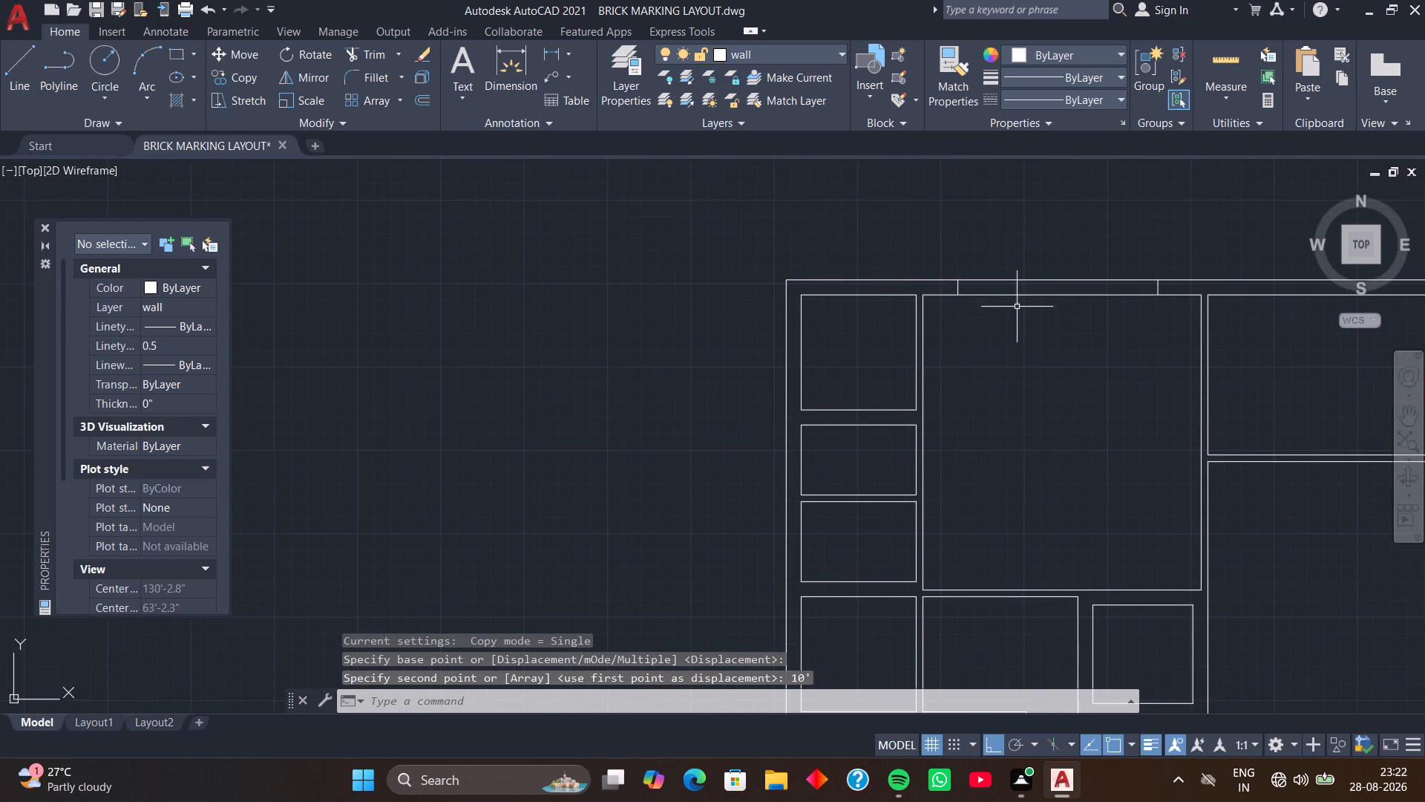
middle_click_drag(955, 337, 989, 331)
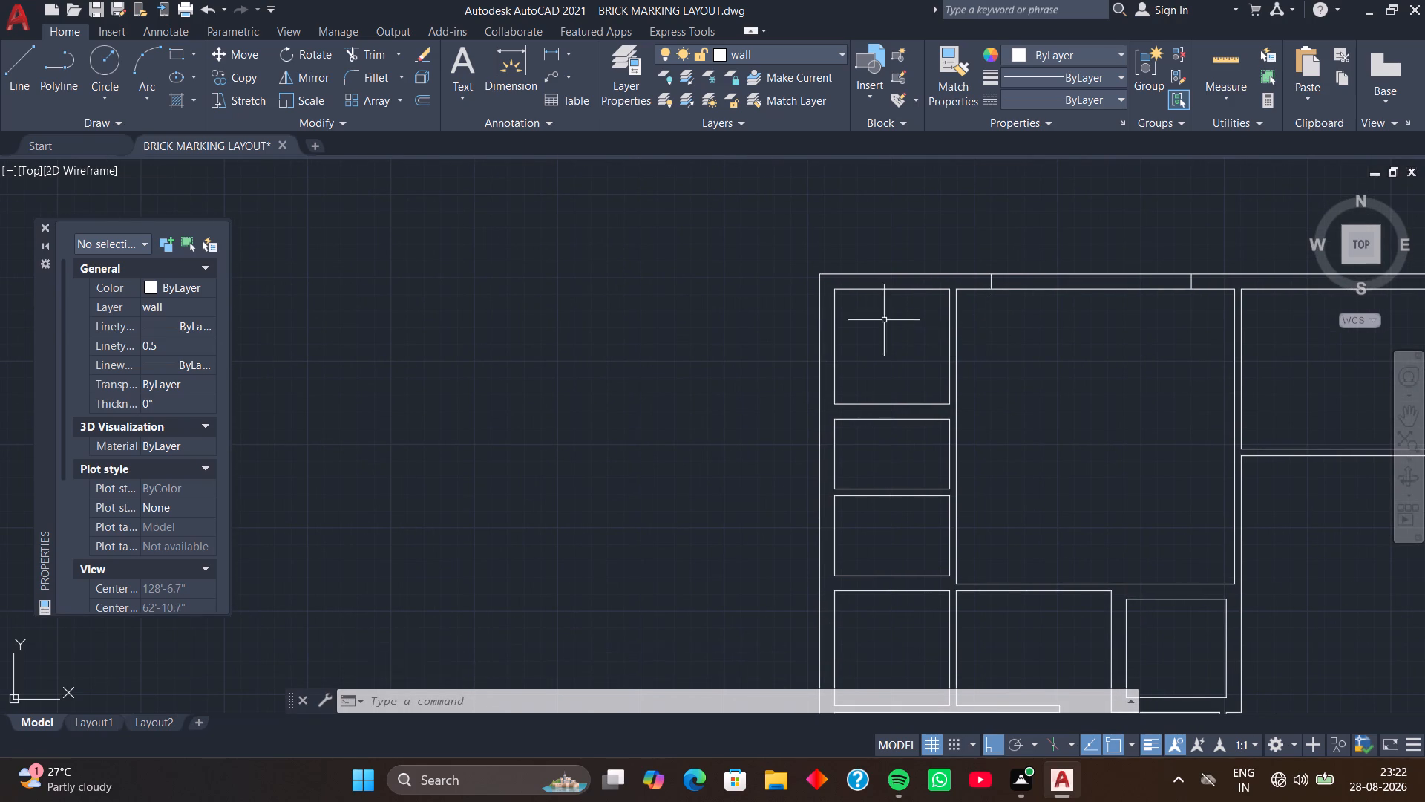
middle_click_drag(885, 320, 982, 336)
key("space")
key("space")
type("L")
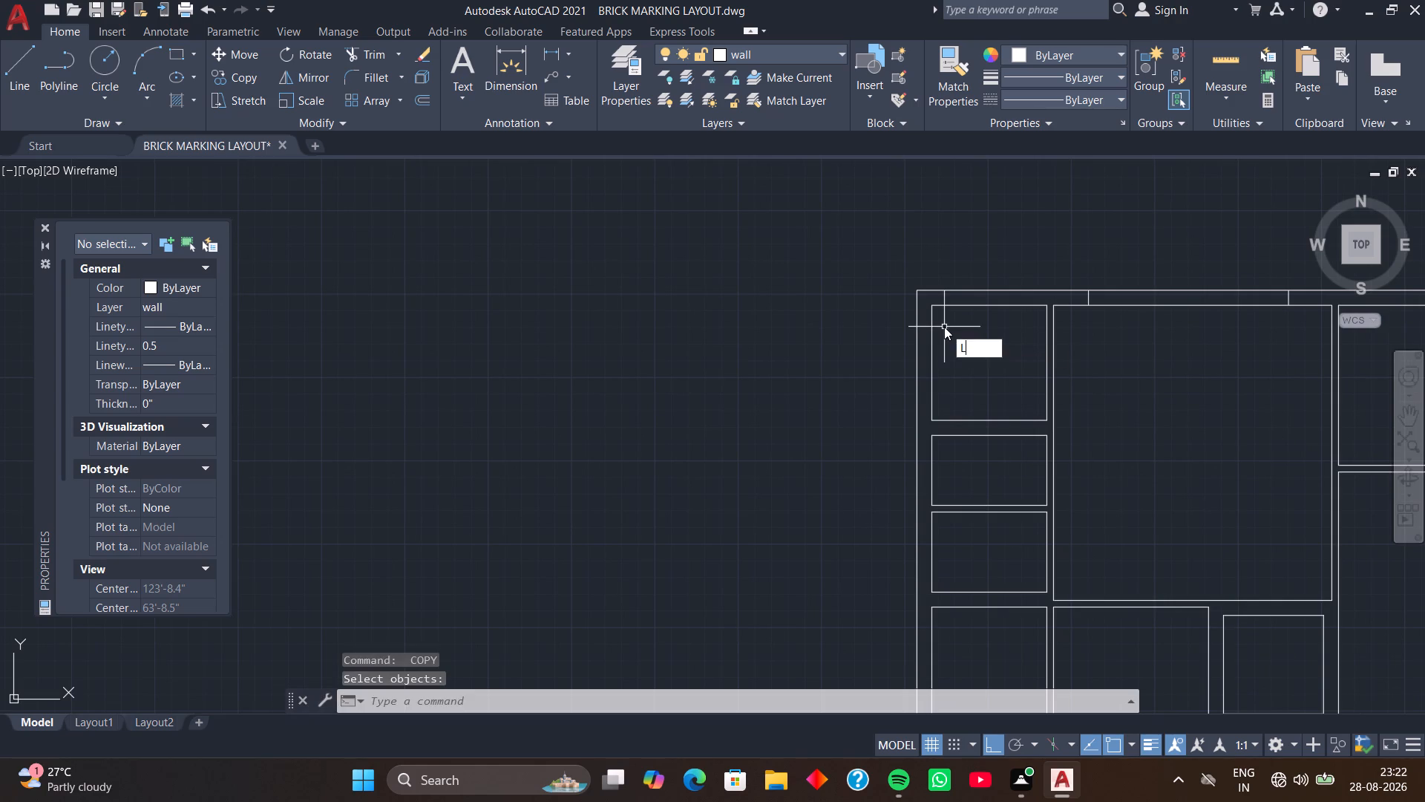
key("space")
left_click(930, 306)
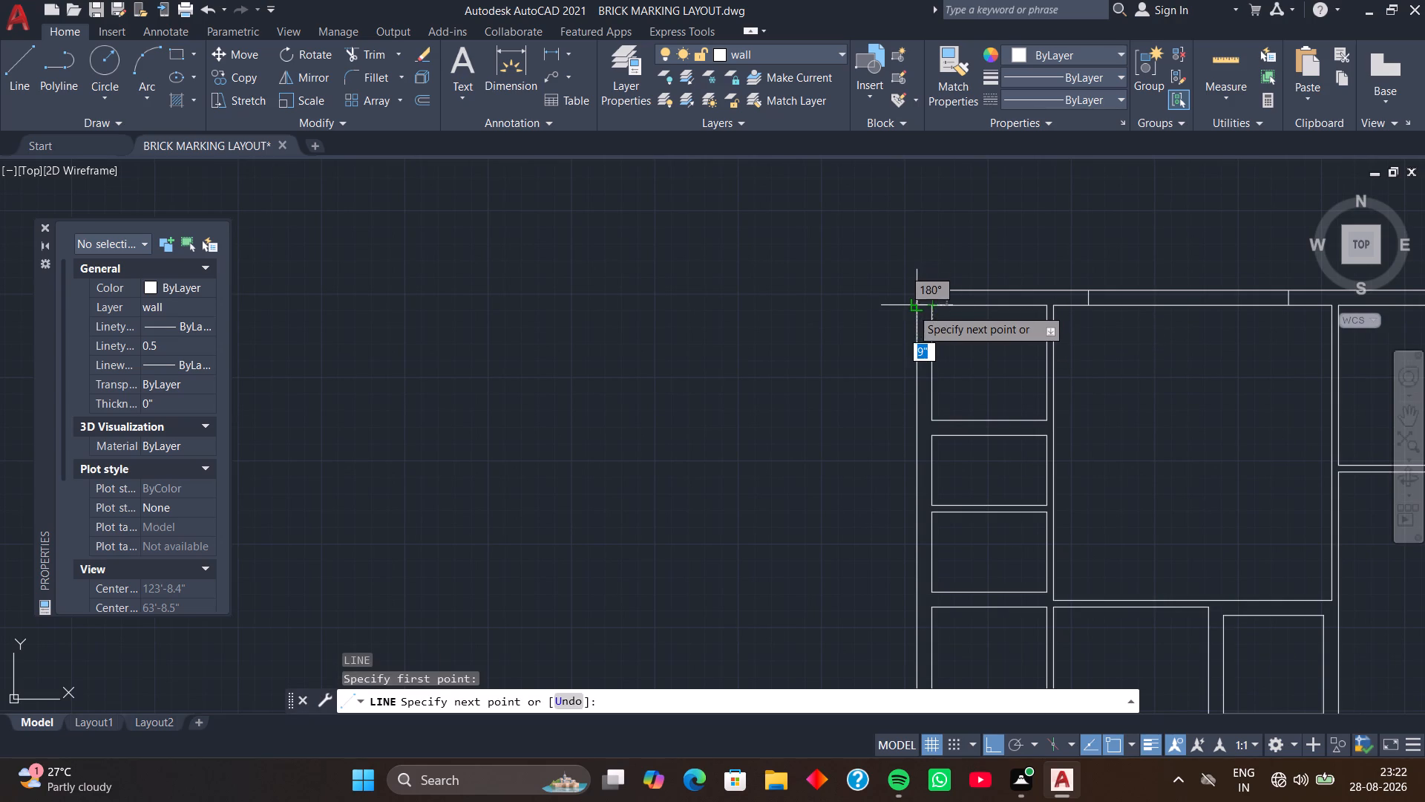
left_click(911, 308)
key("space")
Move the short line across the west wall 2' south of the small northwest corner room's inner corner.
scroll(917, 309, "up", 3)
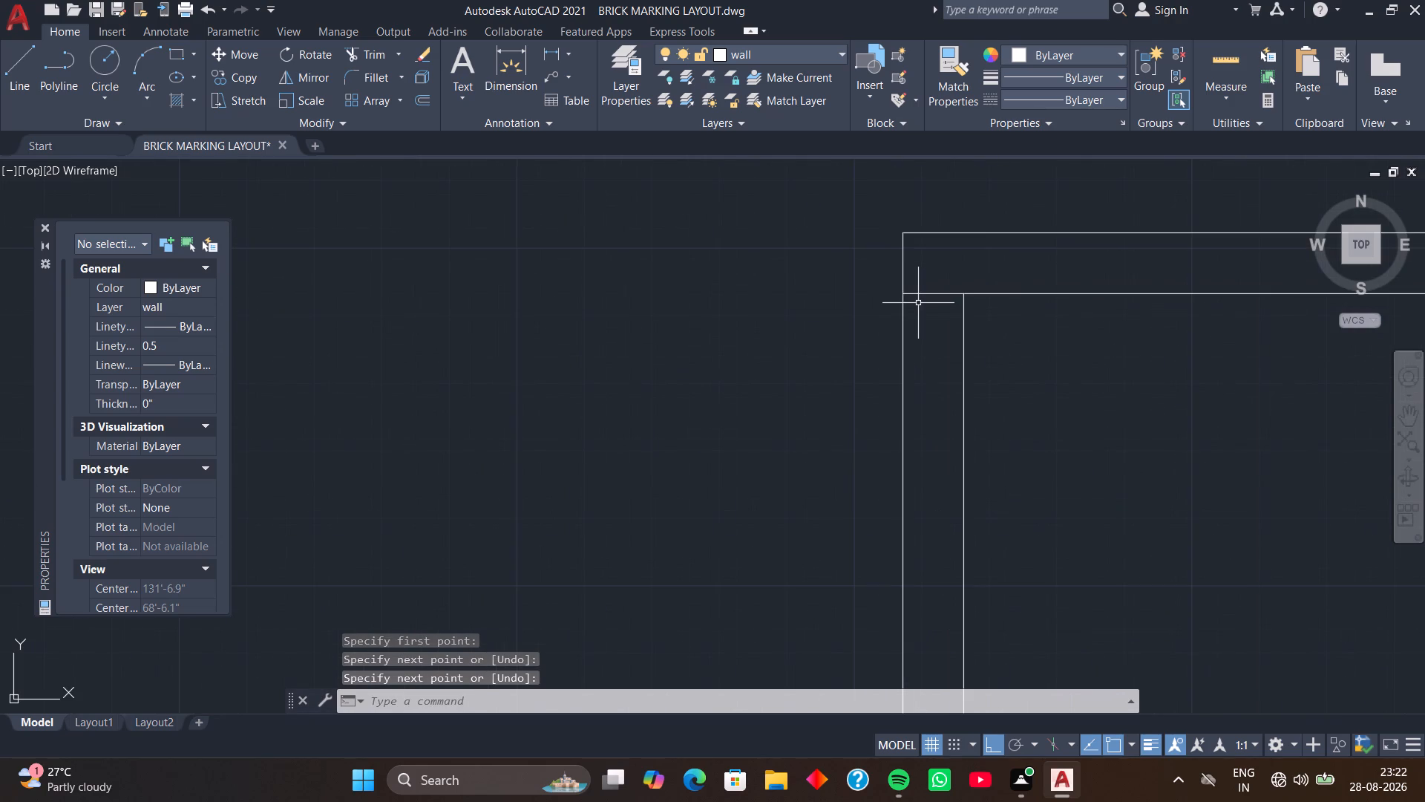
left_click(920, 294)
type("M")
key("space")
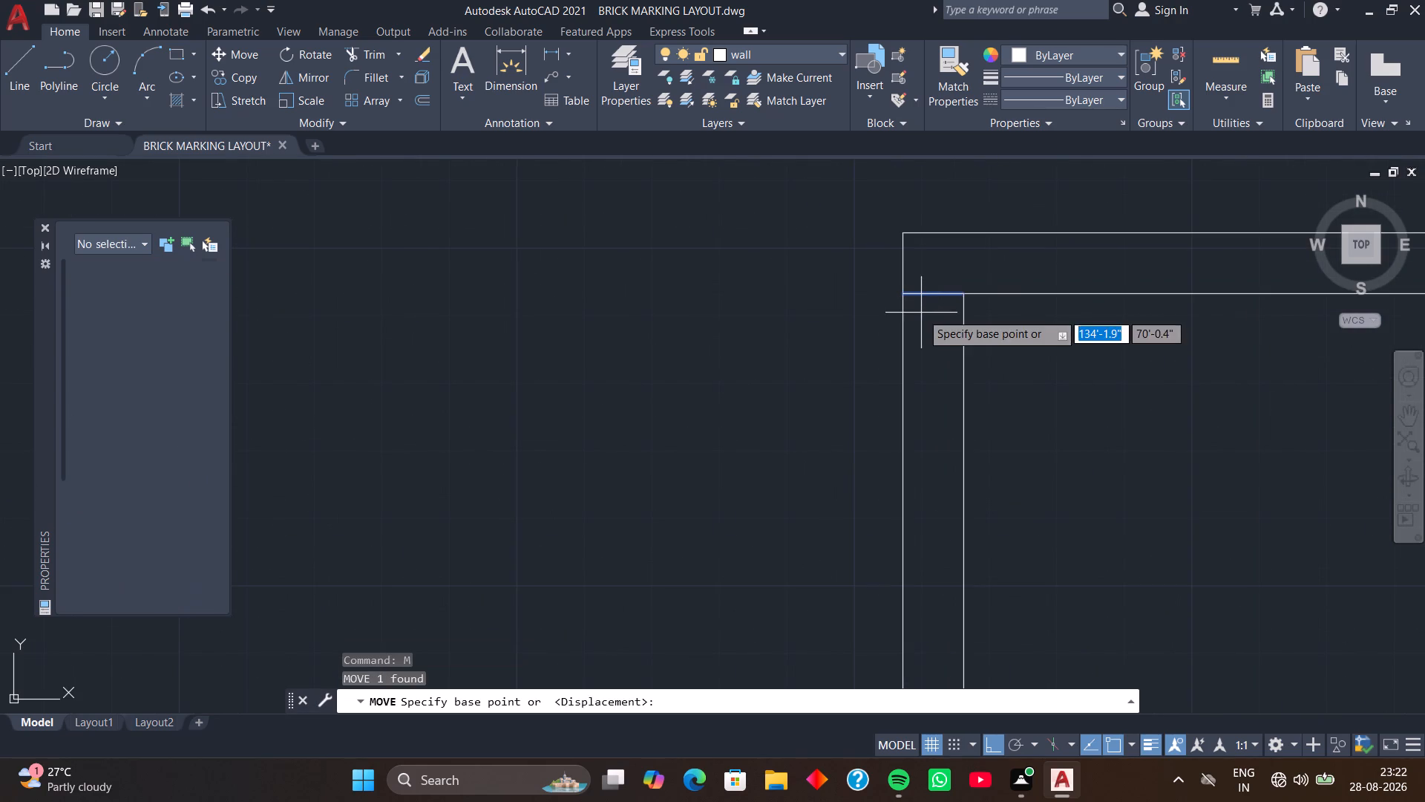
left_click(960, 296)
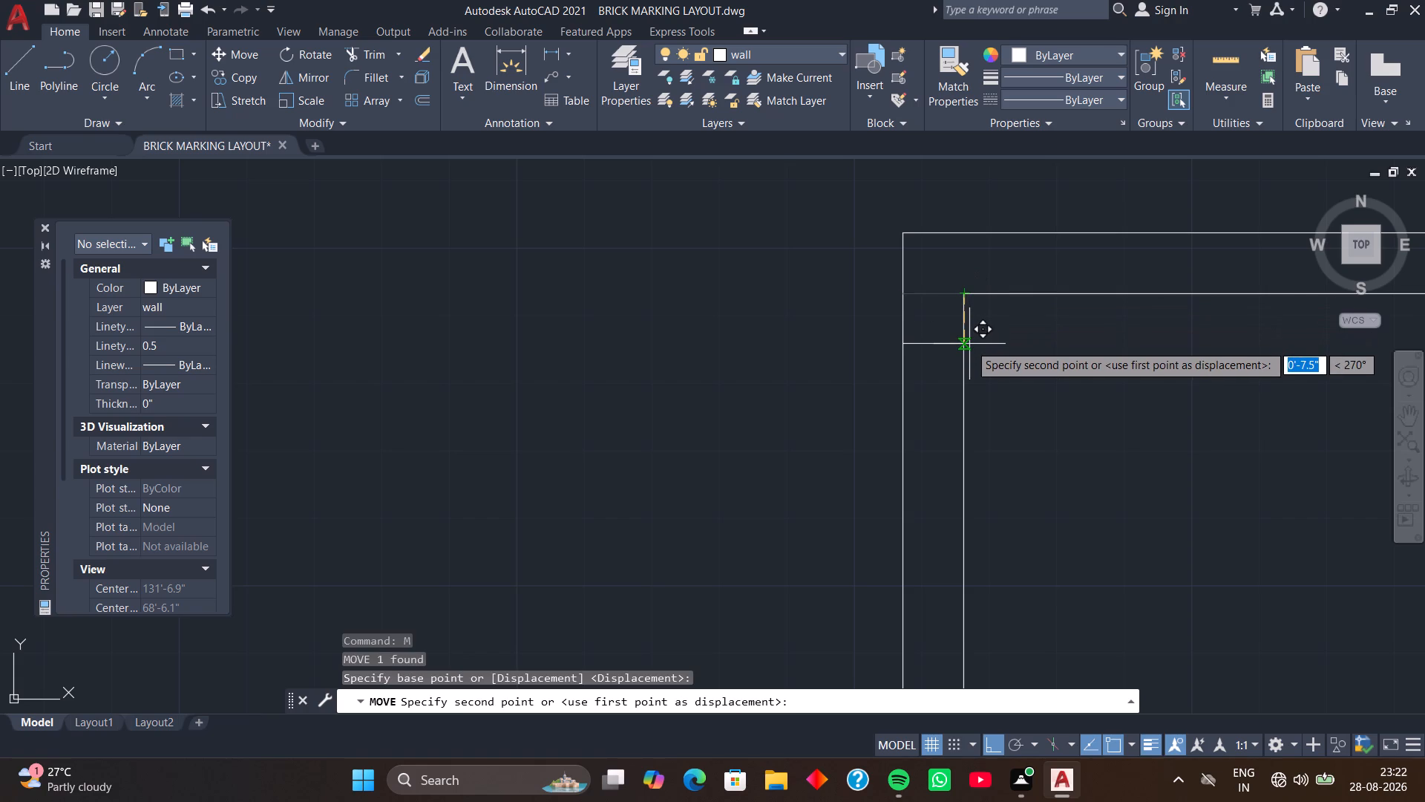
type("2'")
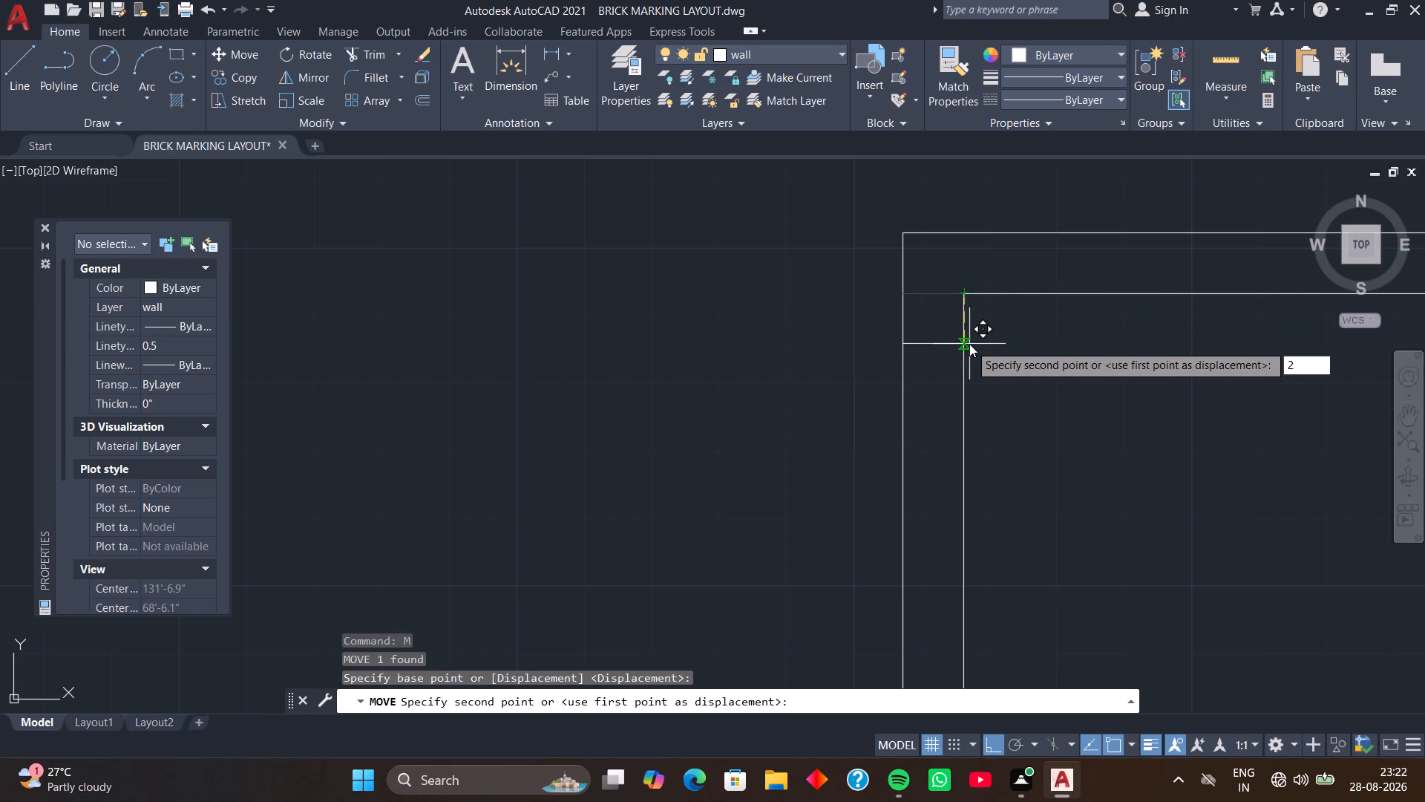
key("Return")
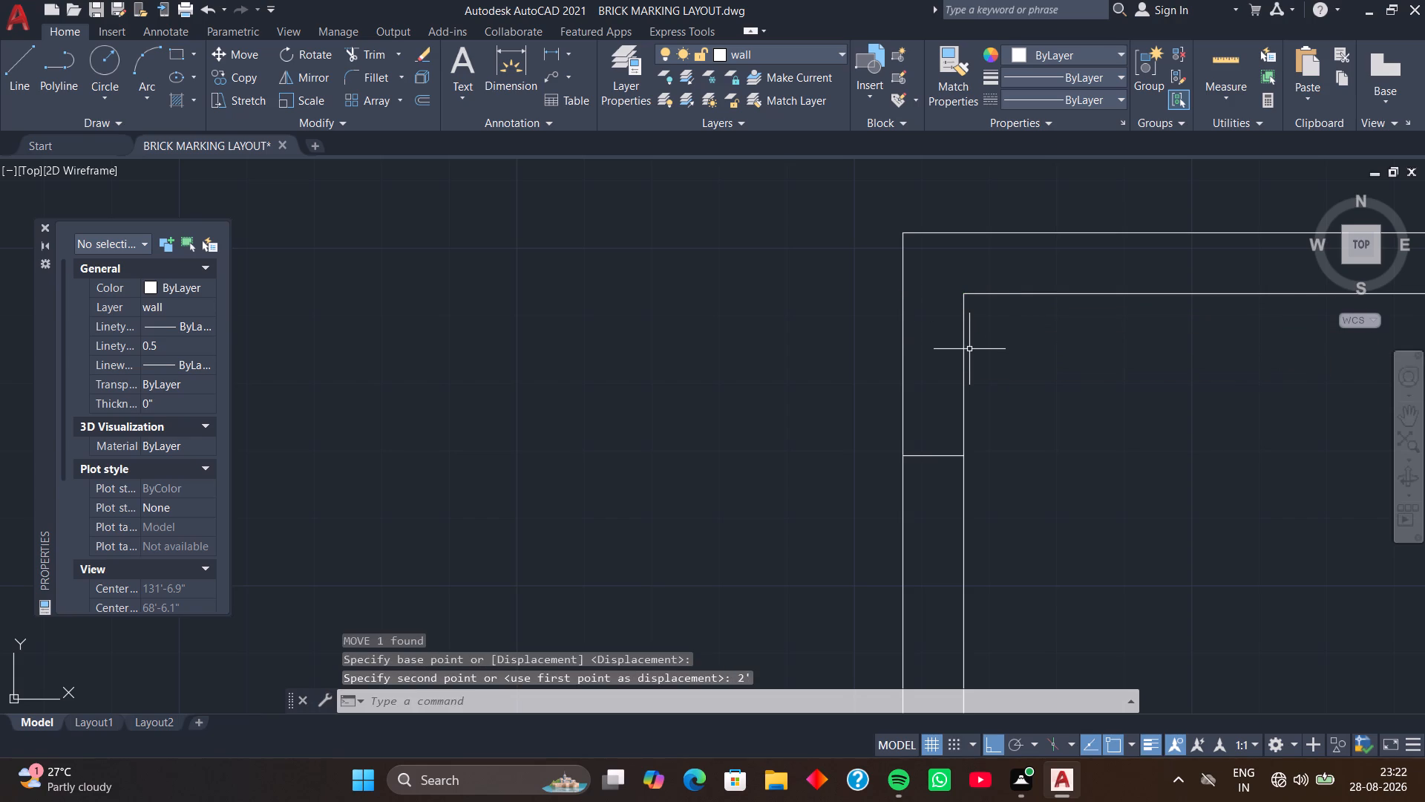
Copy the short line across the corner room's west wall 2' to the south.
middle_click_drag(974, 408, 968, 288)
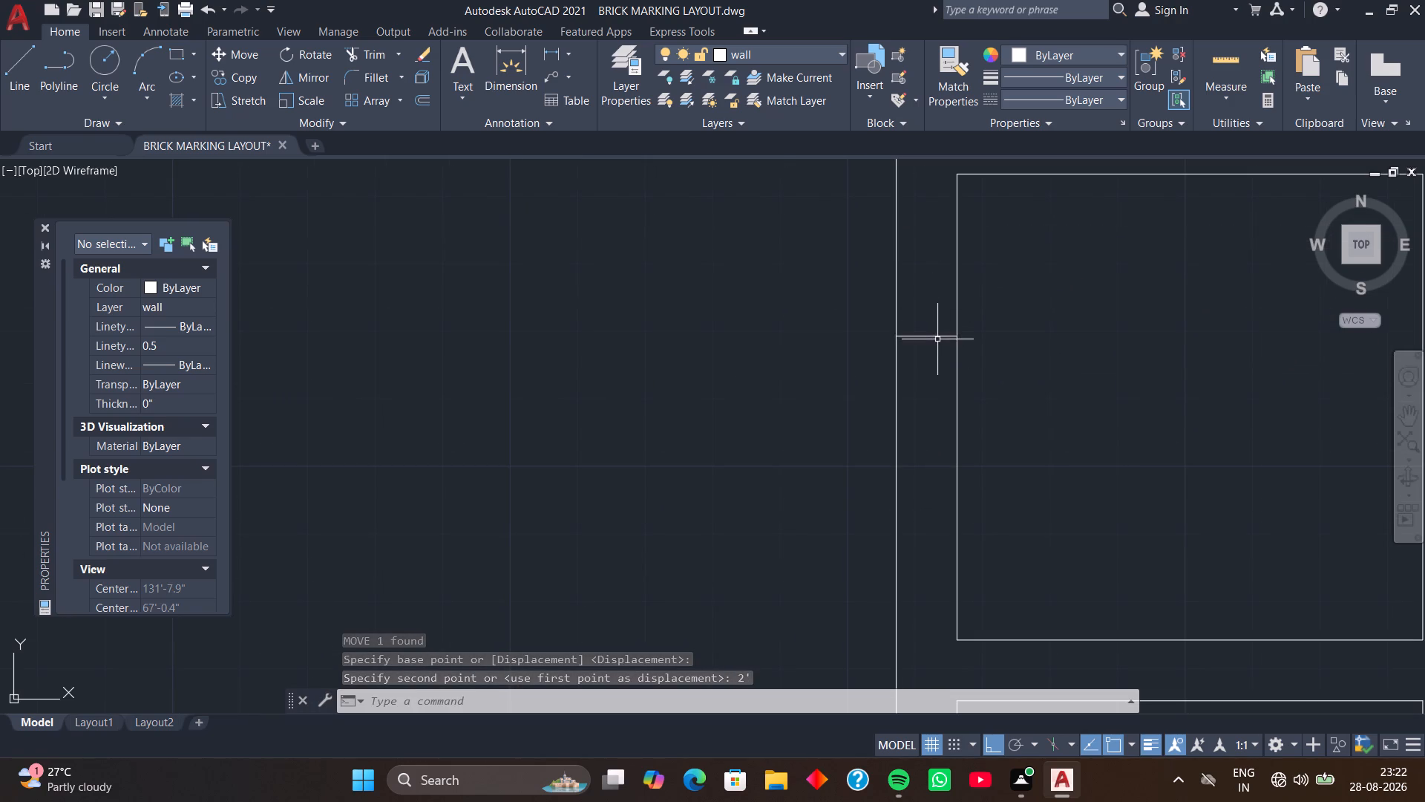
left_click(937, 336)
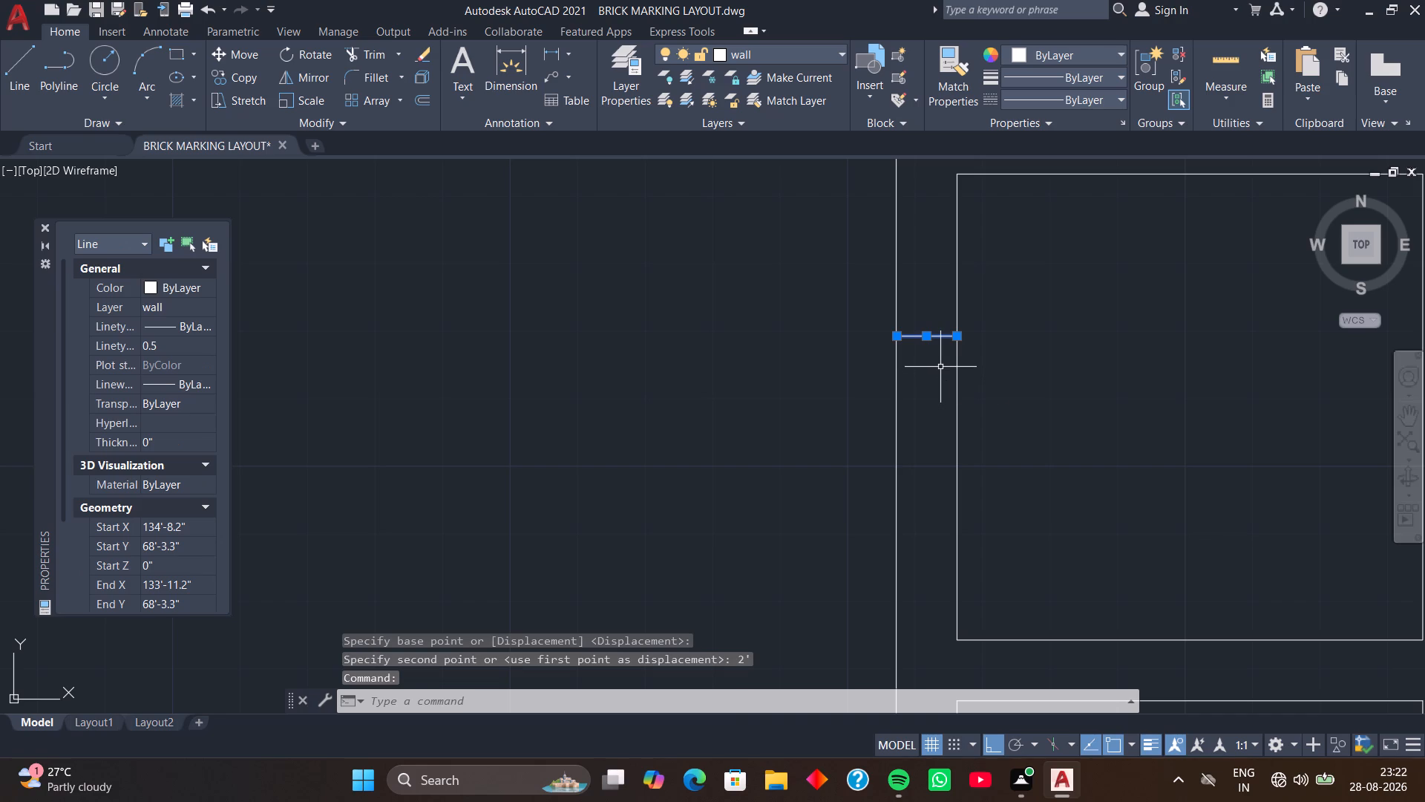
type("CO")
key("space")
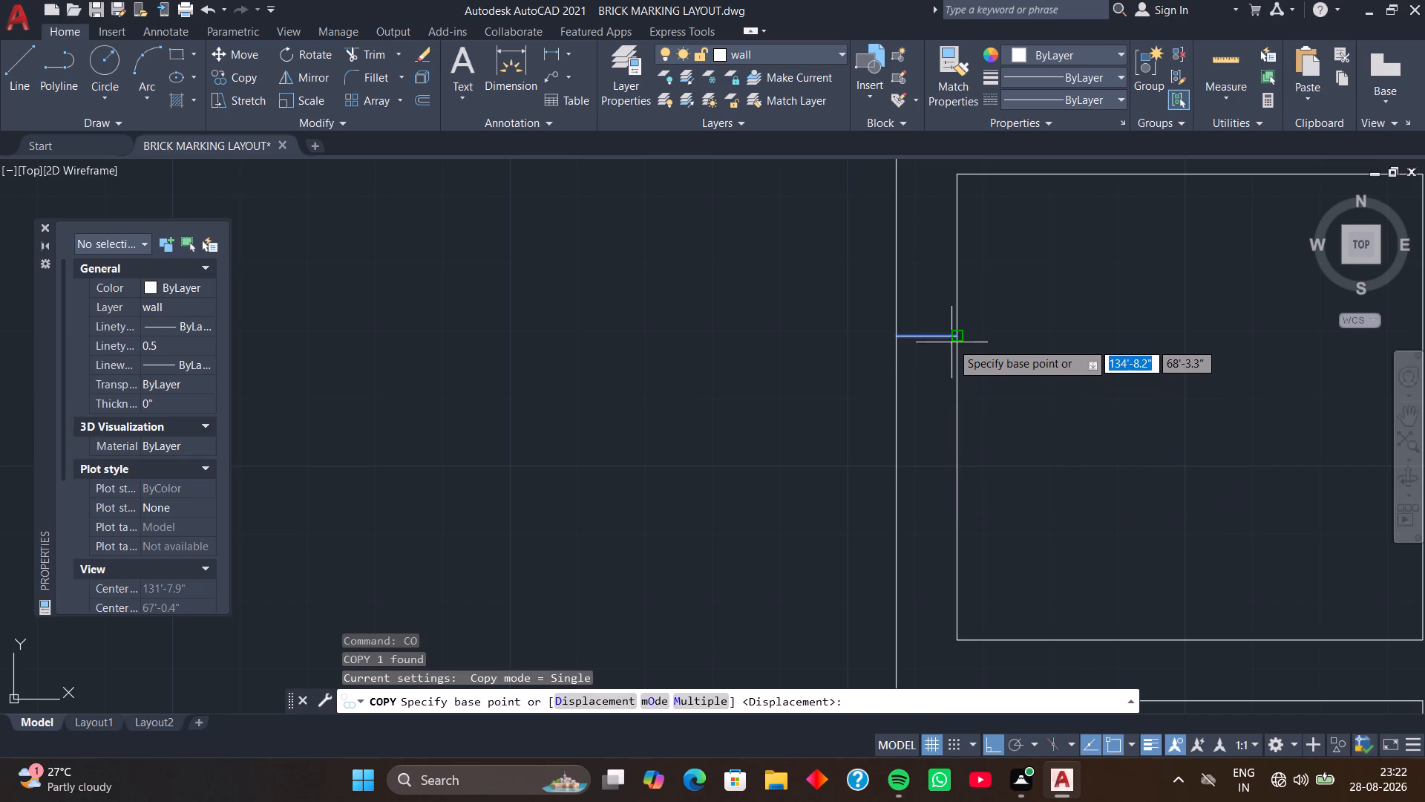
left_click(954, 339)
type("2'")
key("Return")
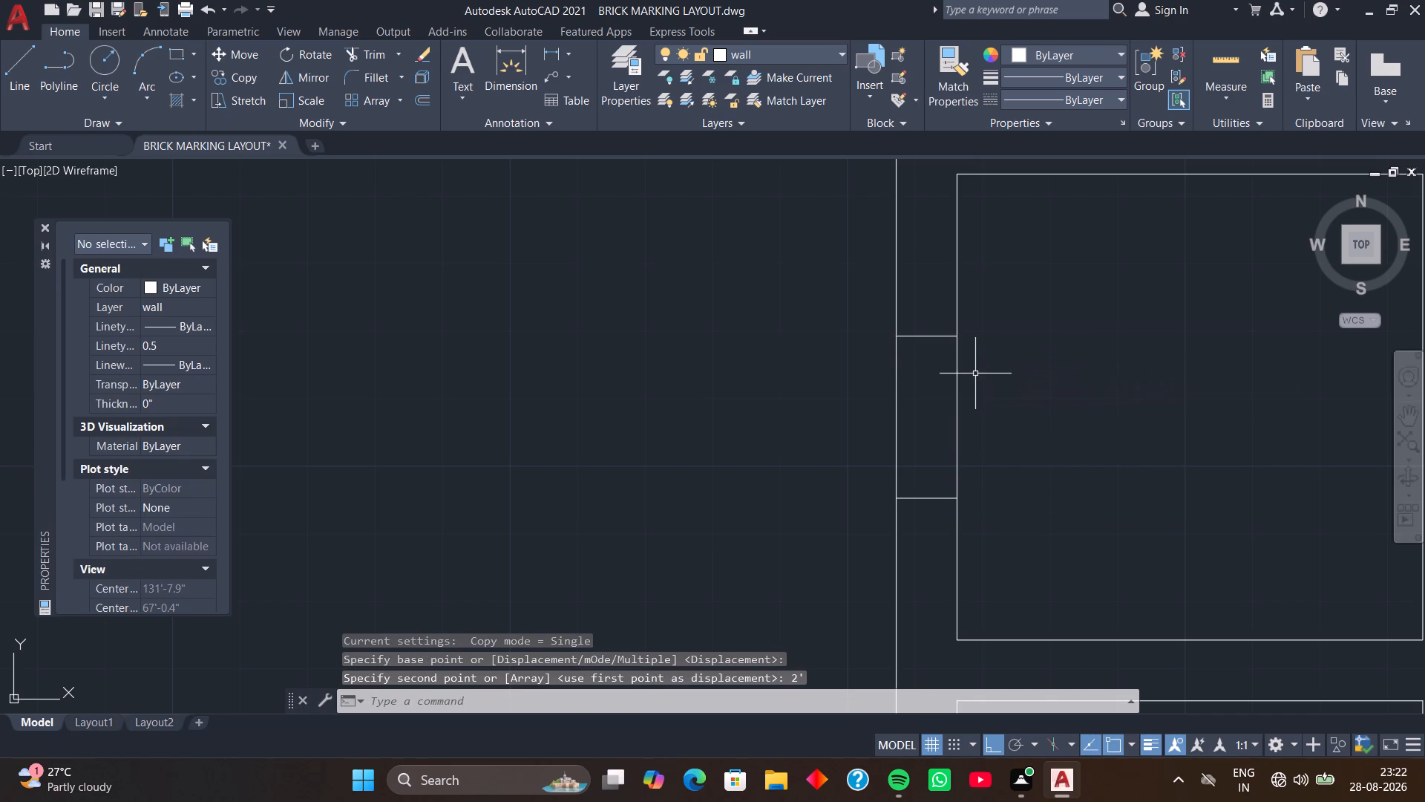
Draw a 9" line across the west wall's thickness at the inner northwest corner of the fourth small room, just north of the large southwest room.
scroll(975, 374, "down", 1)
middle_click_drag(971, 460, 943, 372)
scroll(941, 358, "down", 2)
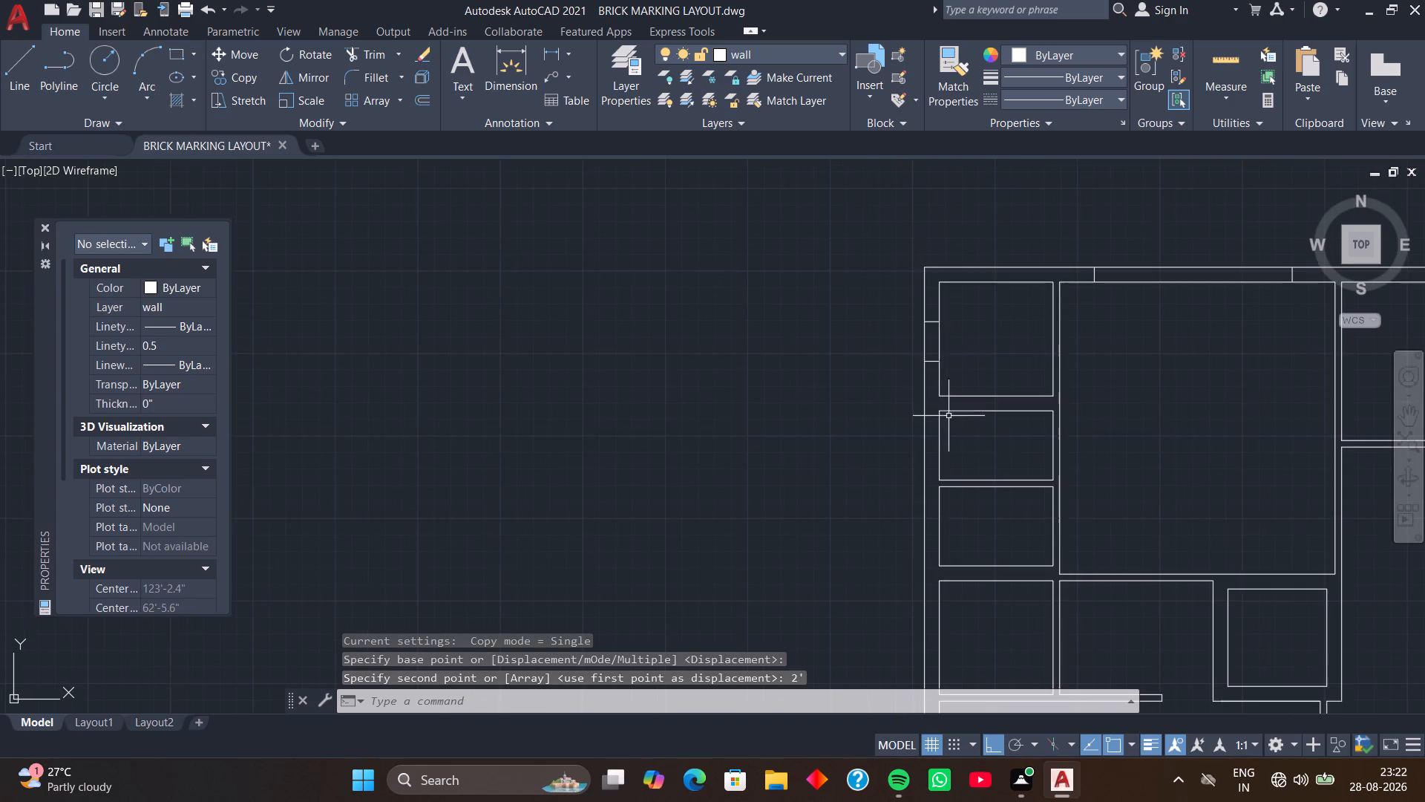
middle_click_drag(949, 416, 931, 262)
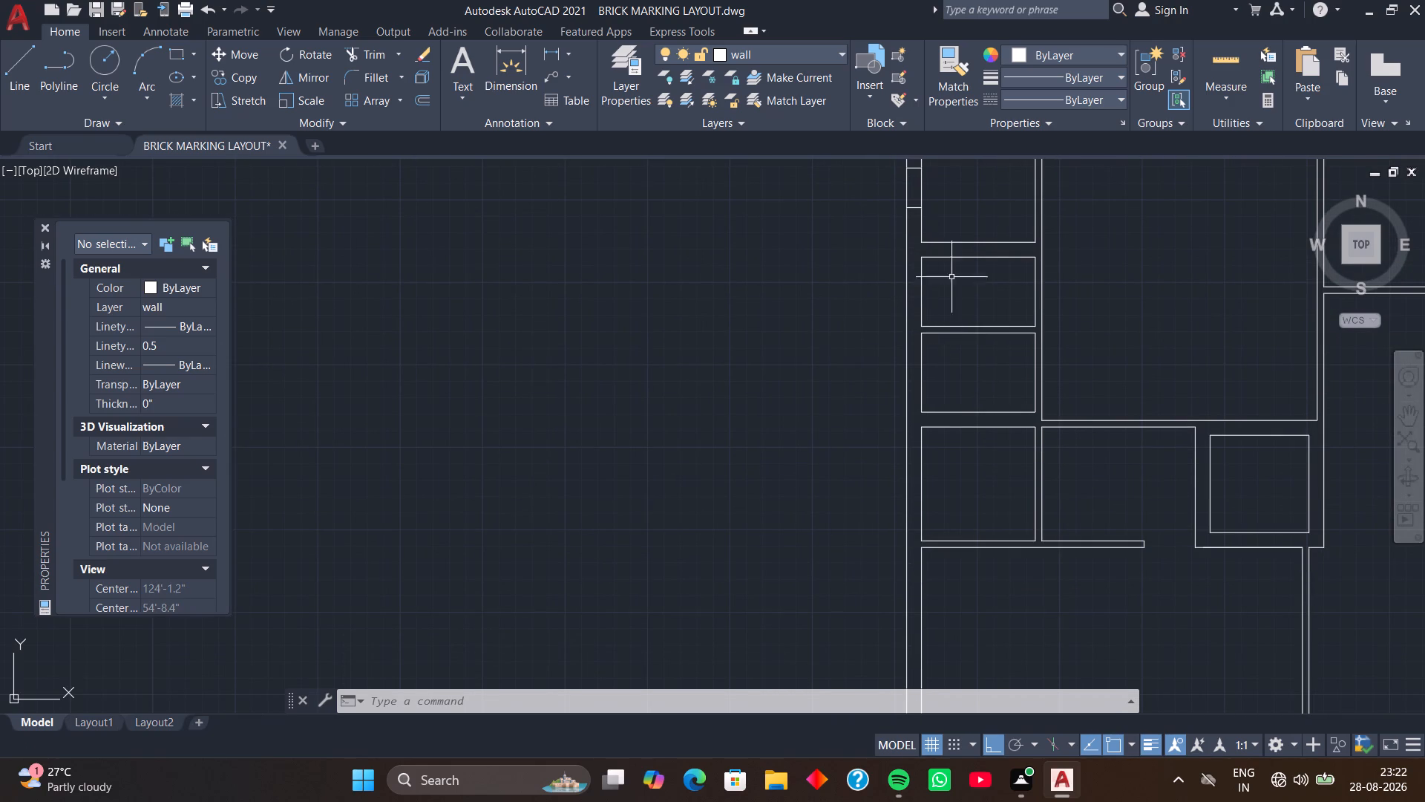
middle_click_drag(964, 408, 931, 288)
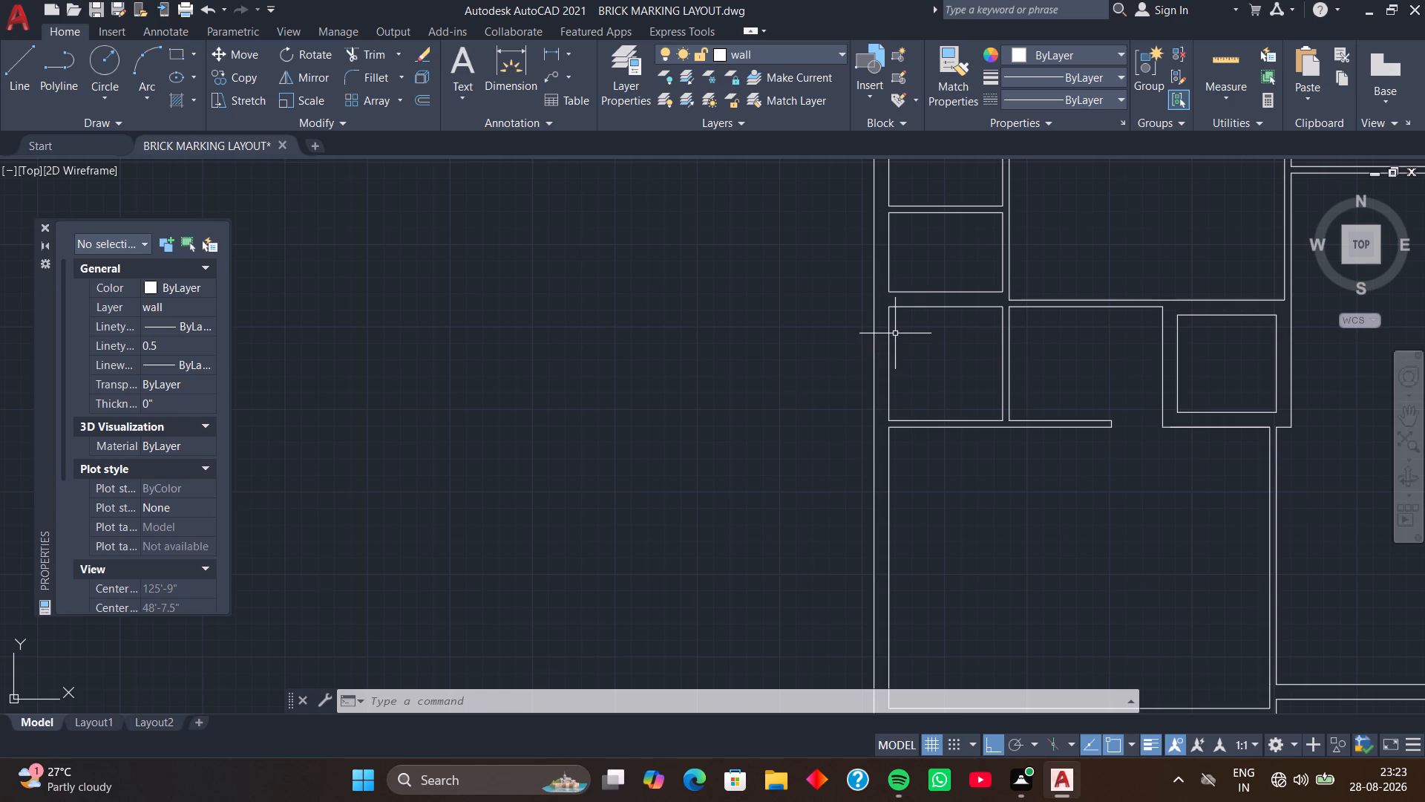
type("L")
key("space")
left_click(891, 309)
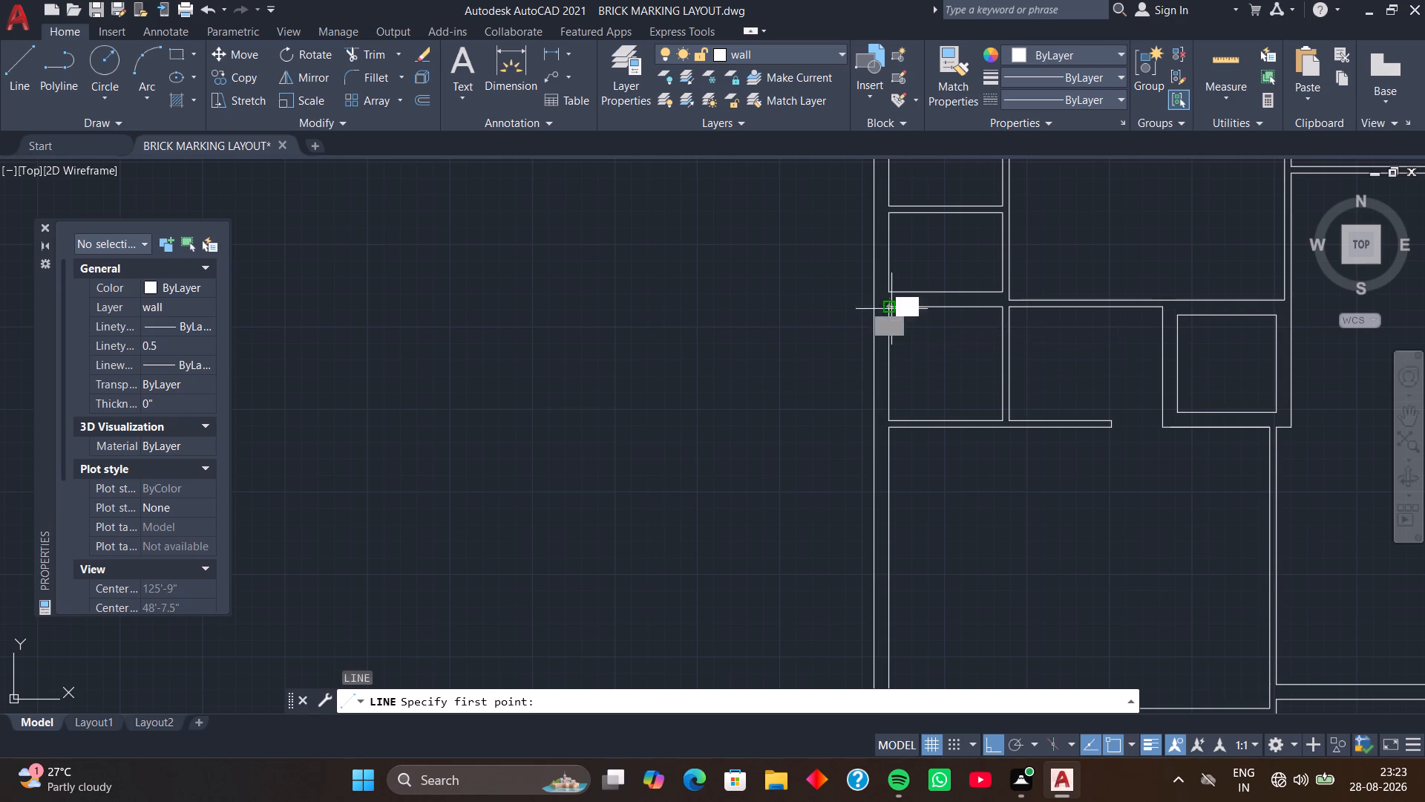
left_click(876, 310)
key("space")
Move the new short line 1'10.5" south along the fourth small room's west wall.
scroll(882, 307, "up", 4)
left_click(882, 304)
type("M")
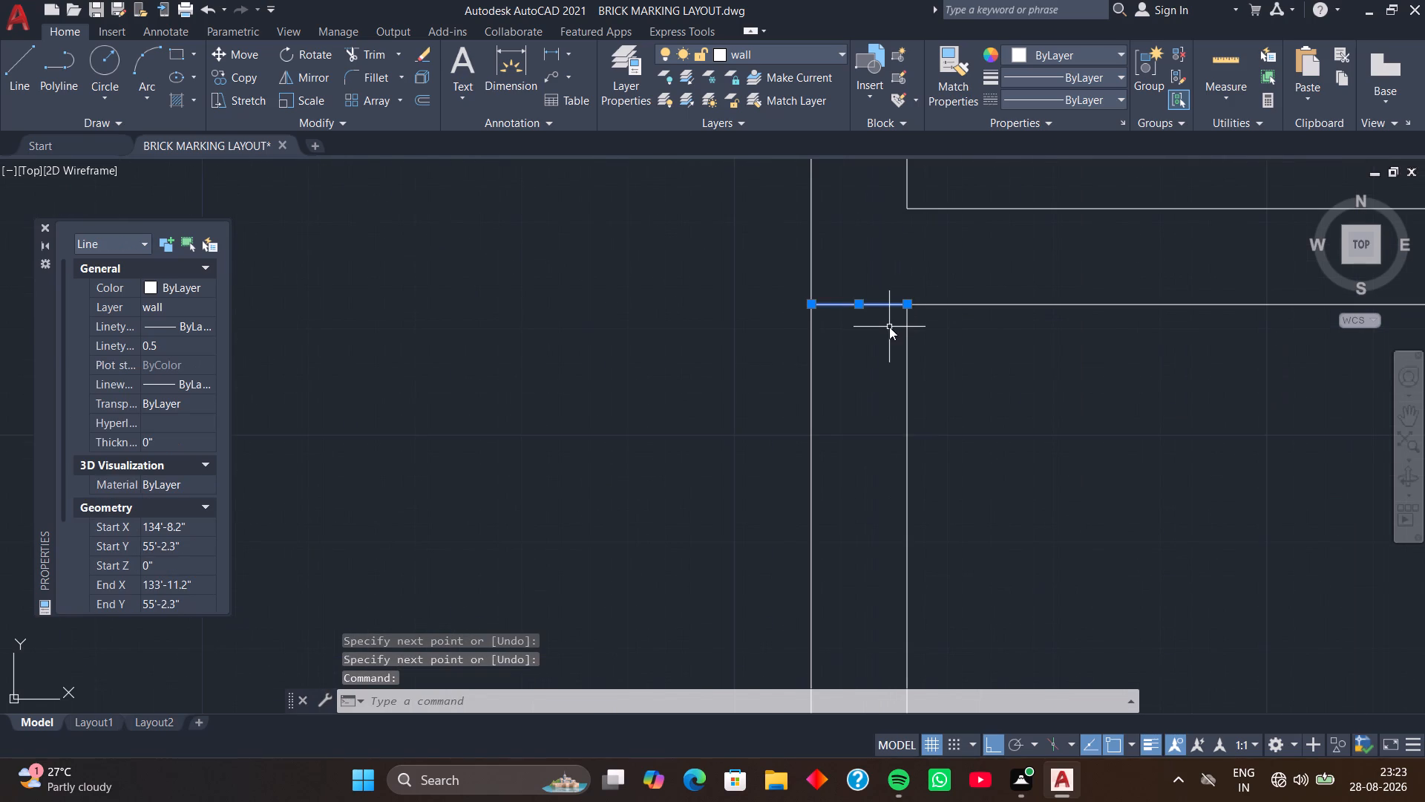
key("space")
left_click(904, 302)
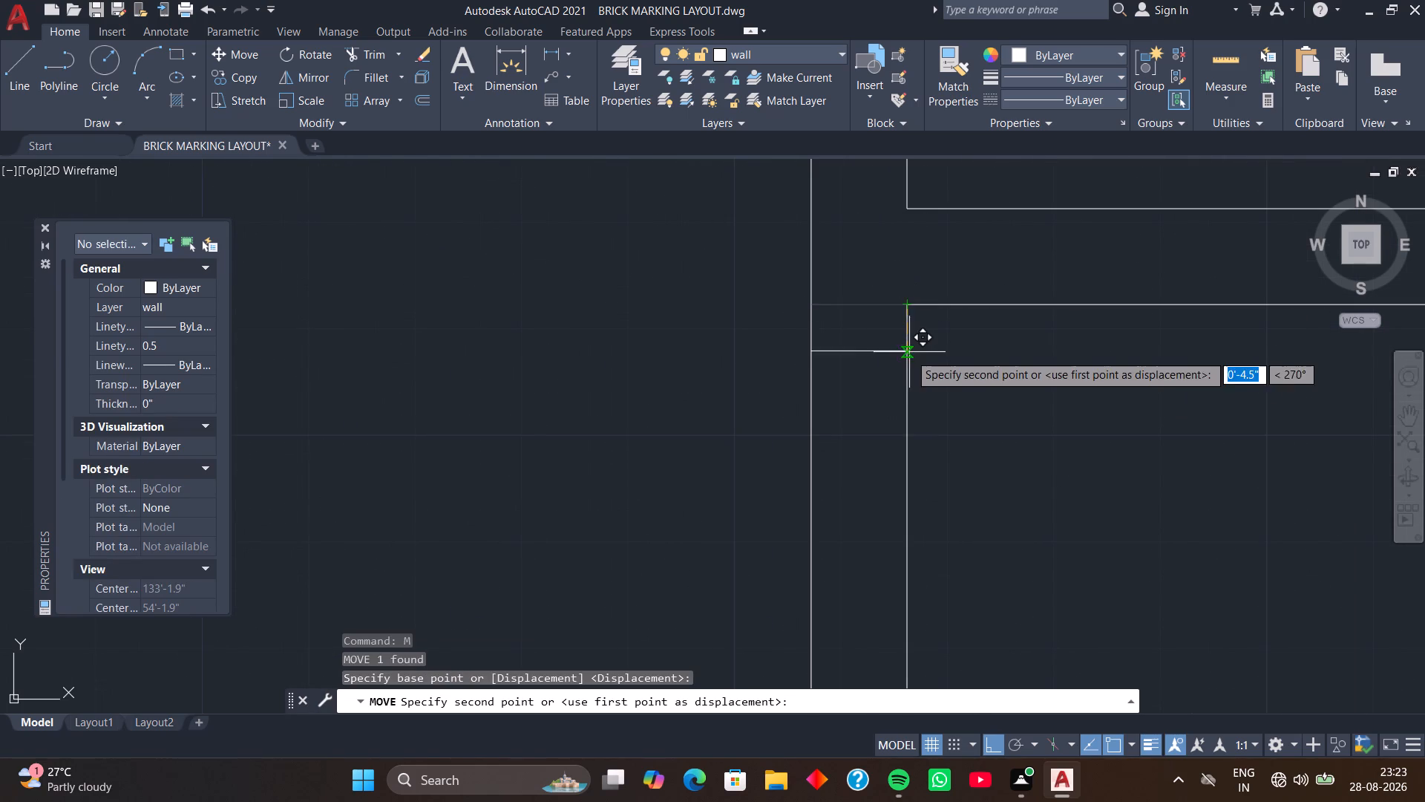
scroll(912, 362, "down", 2)
middle_click_drag(912, 362, 885, 259)
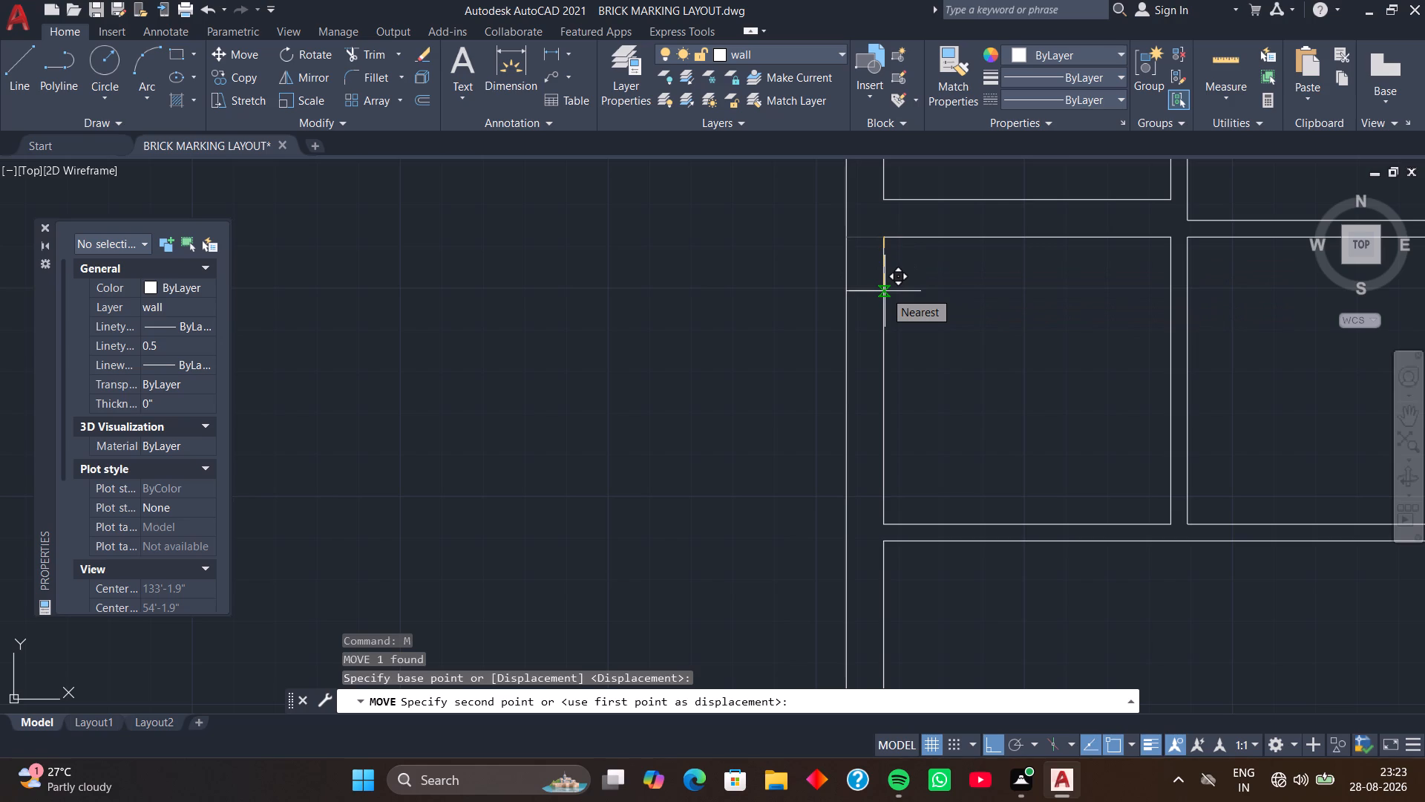
type("1'10.5")
key("Return")
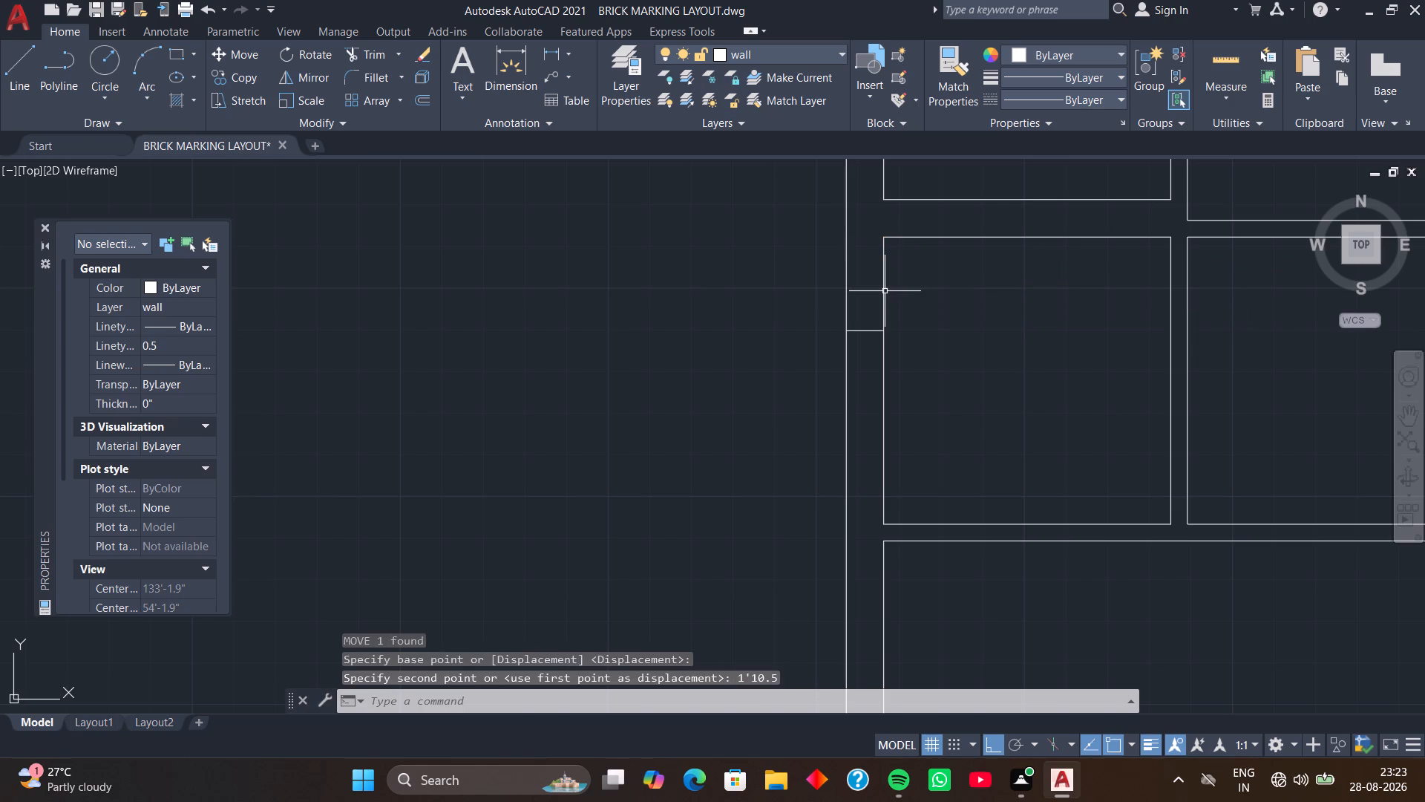
Copy the short line across the fourth small room's west wall 2' to the south.
middle_click_drag(919, 350, 915, 276)
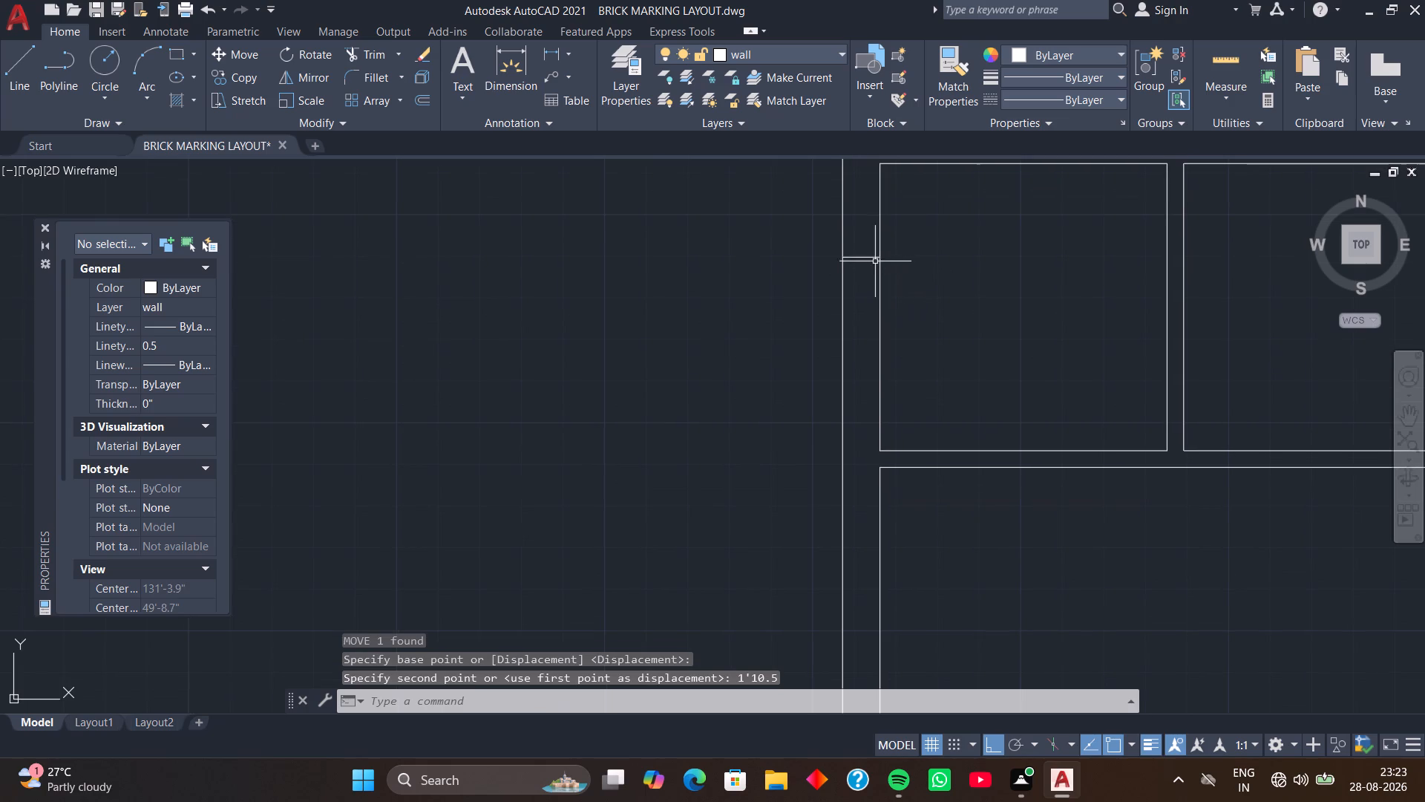
left_click(868, 258)
type("CO")
key("space")
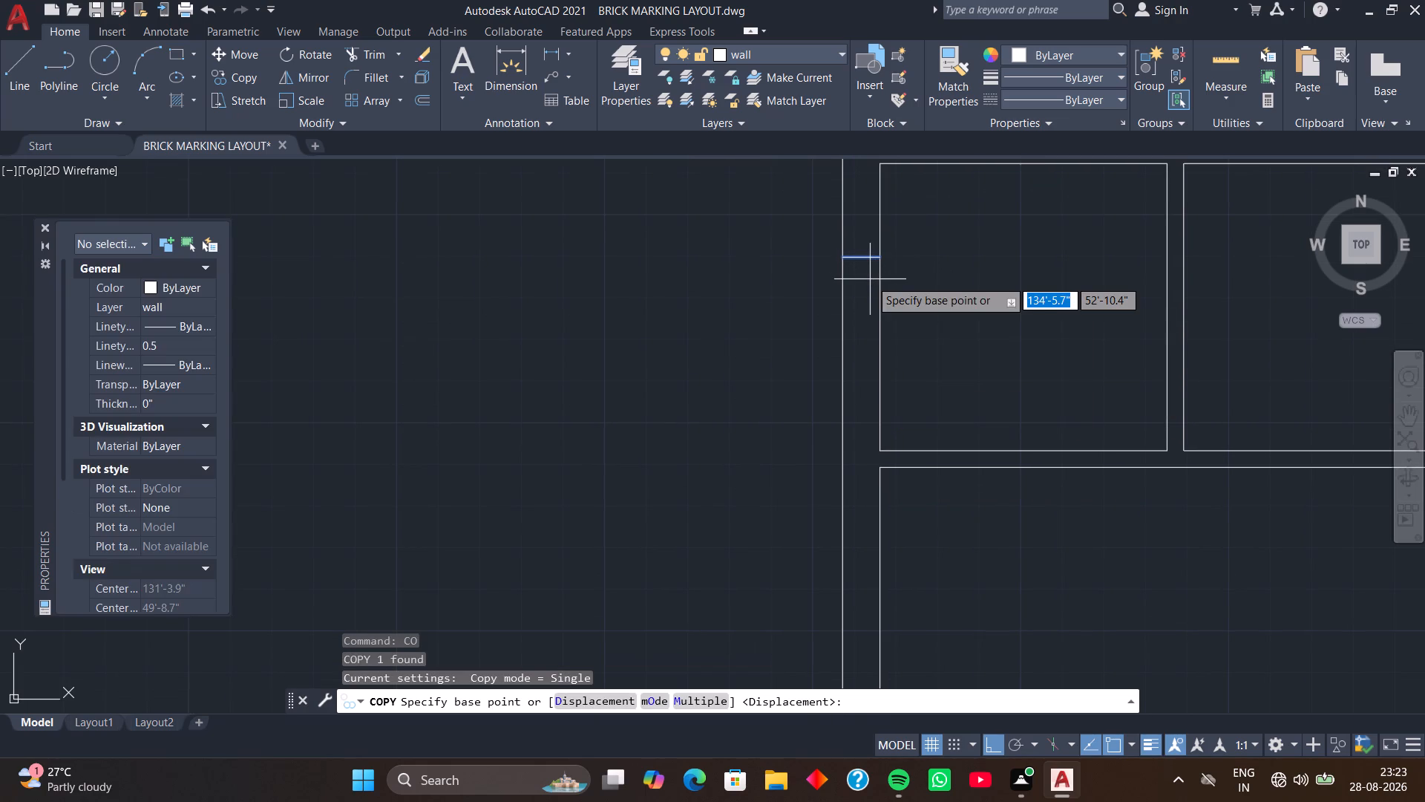
left_click(877, 258)
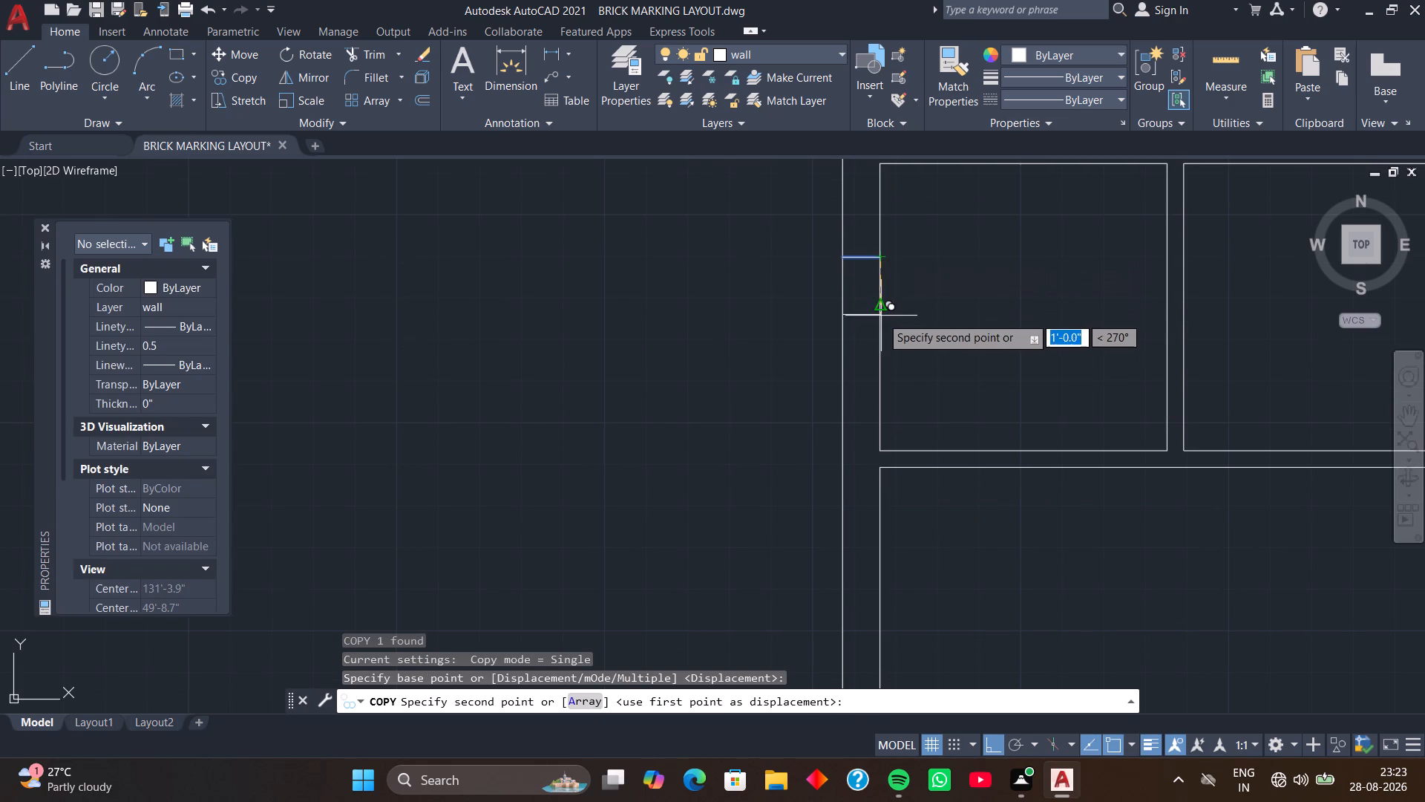
type("2'")
key("Return")
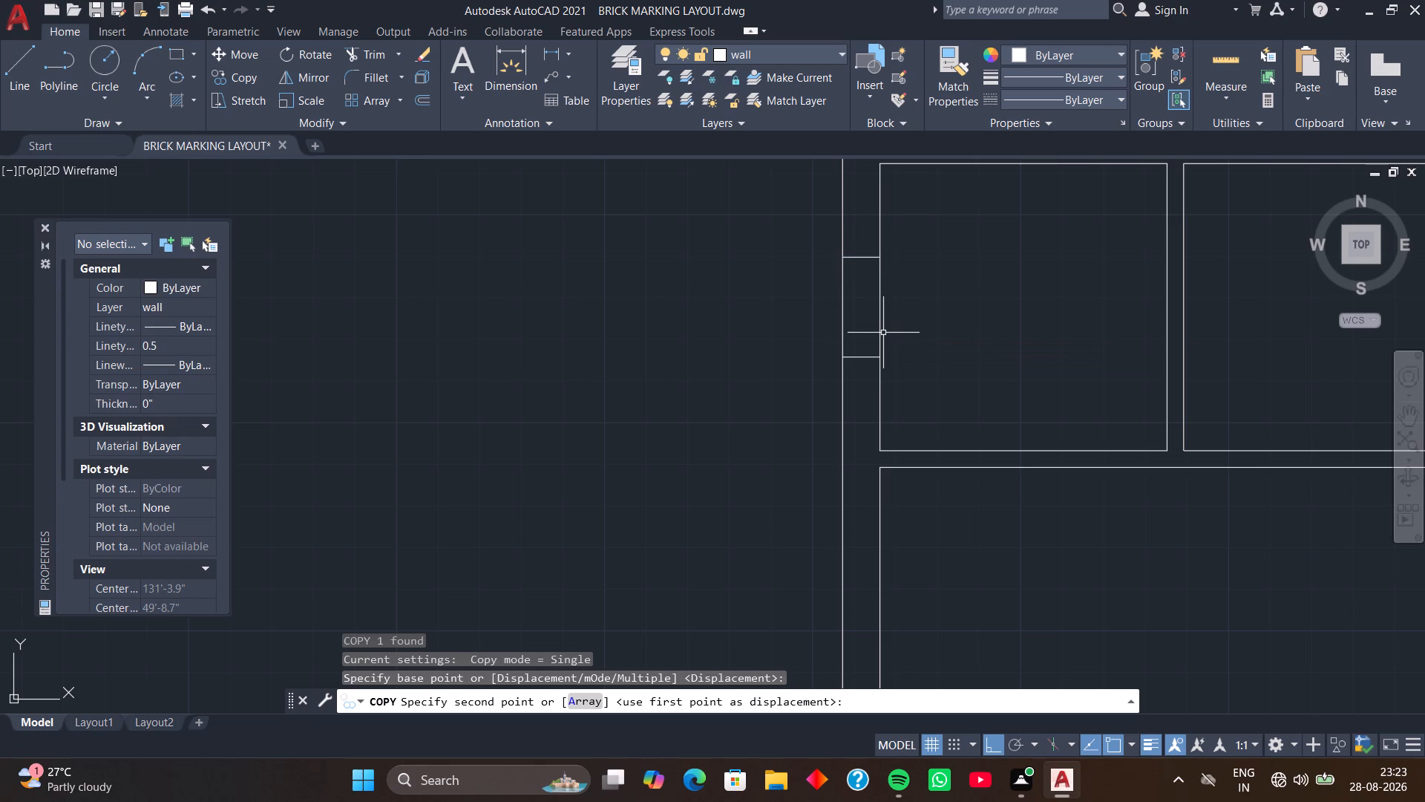
Draw a 9" line across the west wall's thickness at the inner northwest corner of the large southwest room.
scroll(883, 333, "down", 1)
middle_click_drag(900, 347, 877, 235)
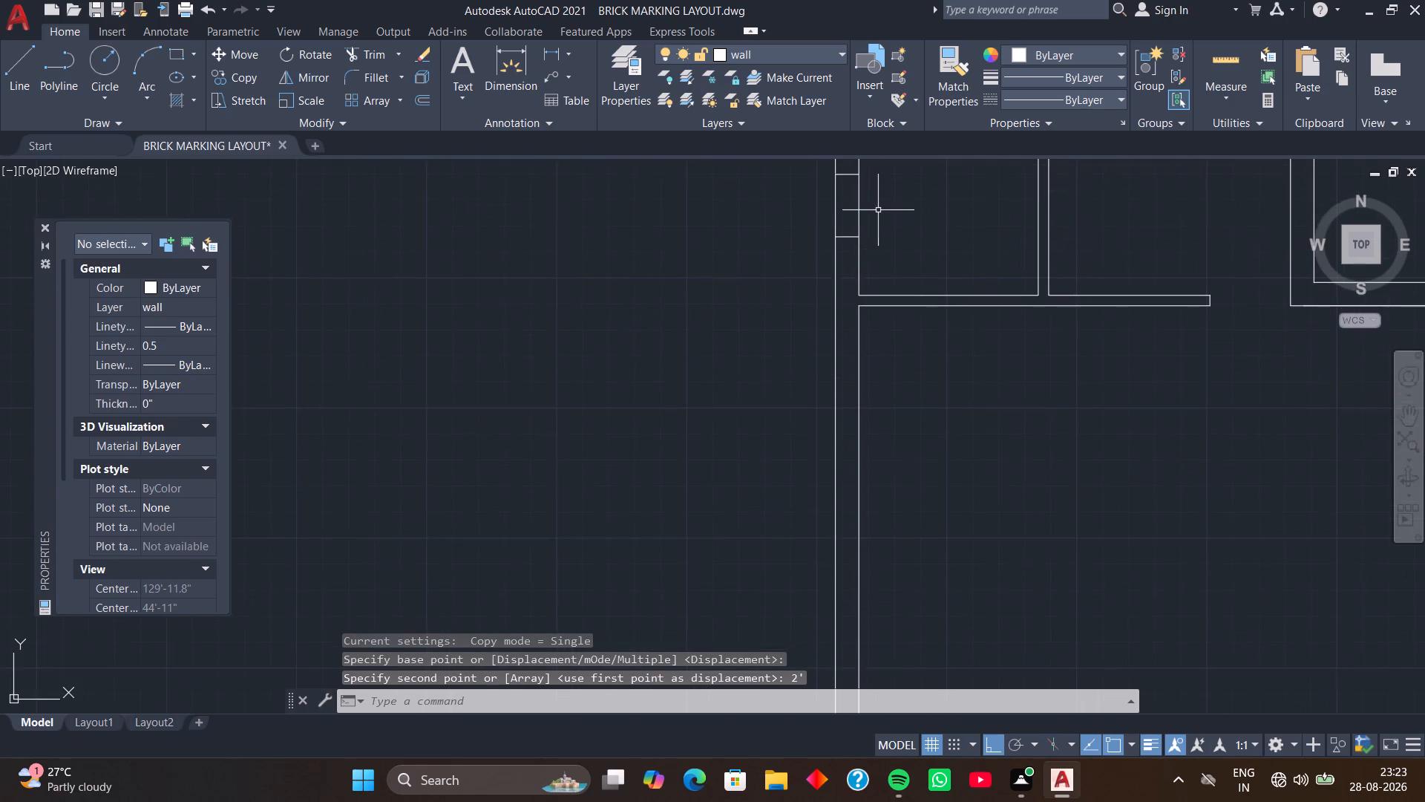
scroll(923, 359, "down", 1)
middle_click_drag(923, 359, 931, 307)
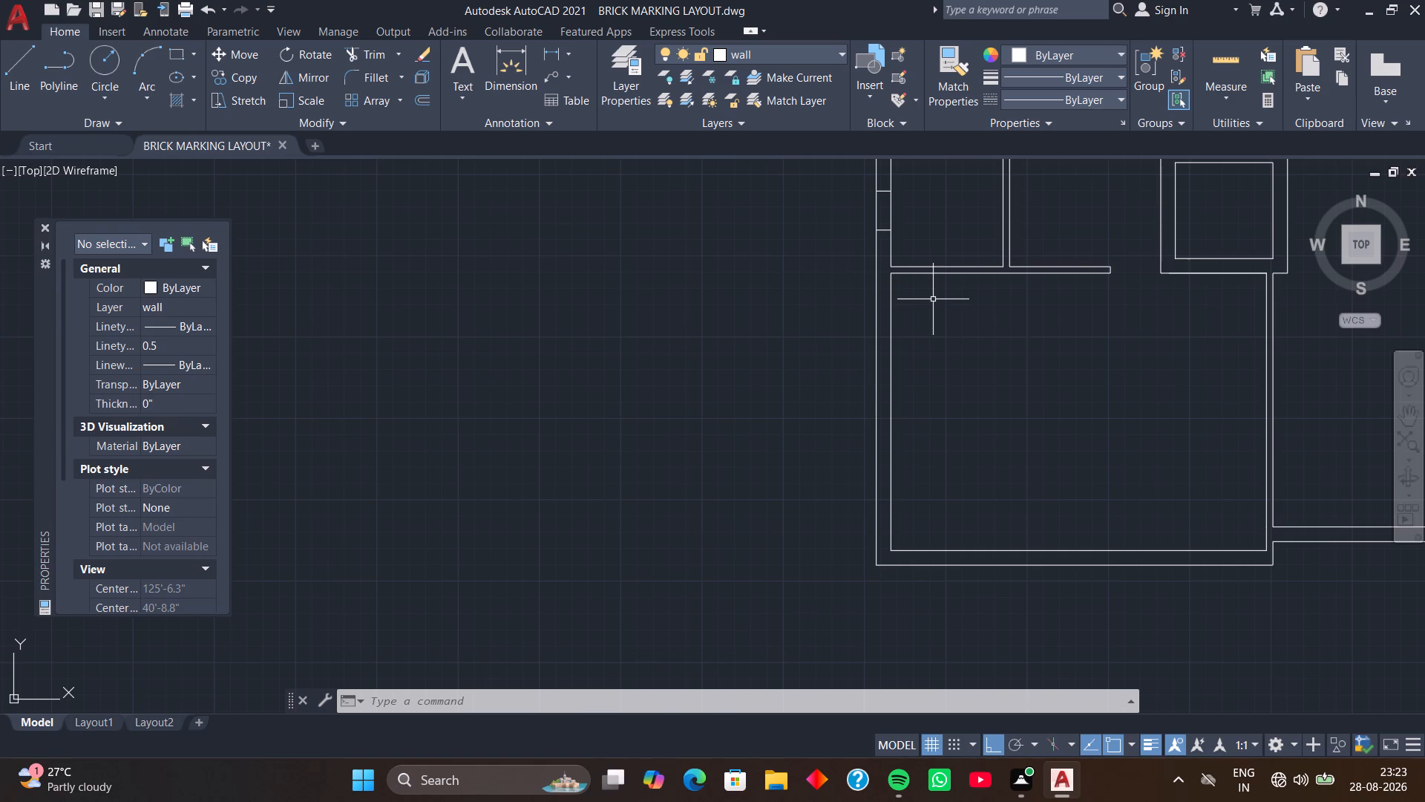
type("L")
key("space")
scroll(926, 295, "up", 2)
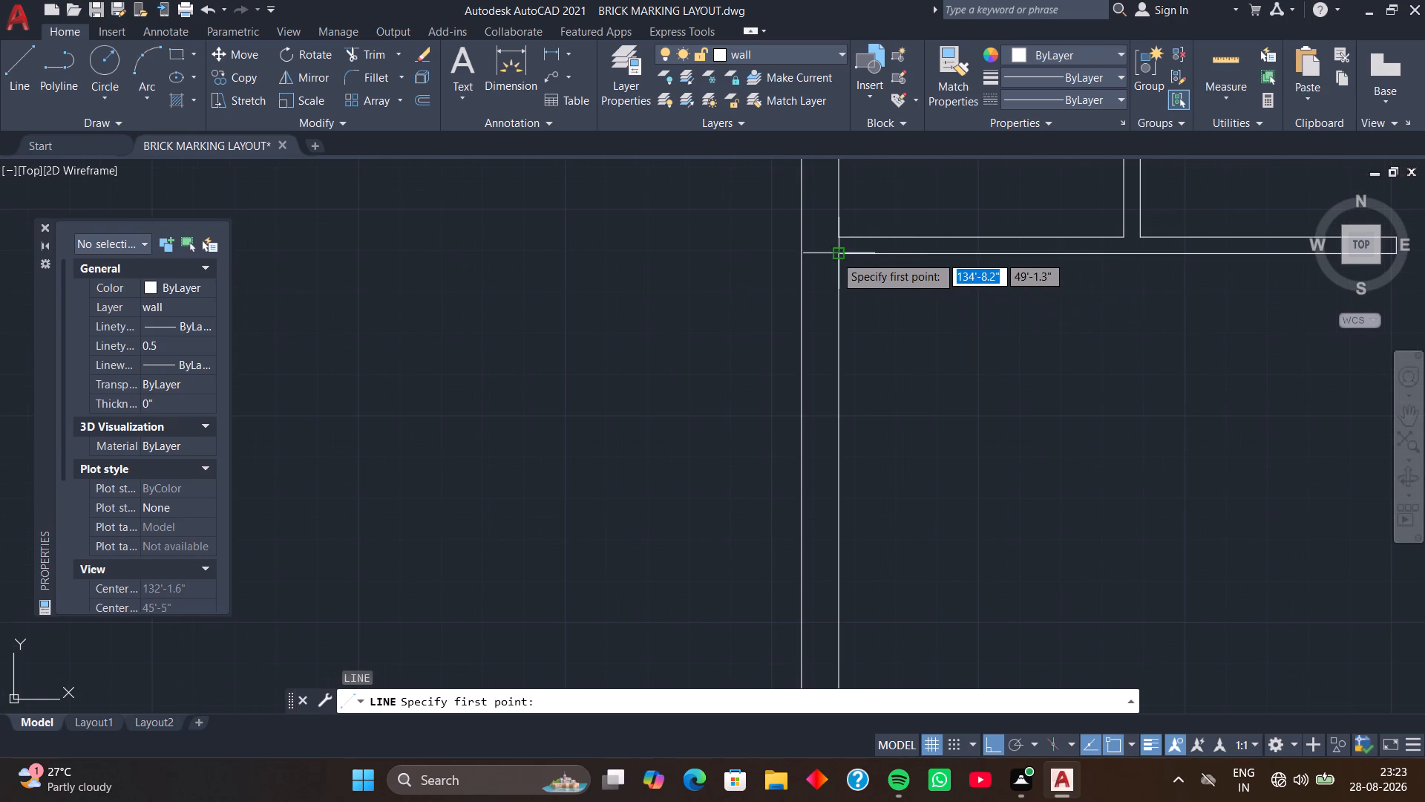
left_click(835, 255)
left_click(800, 255)
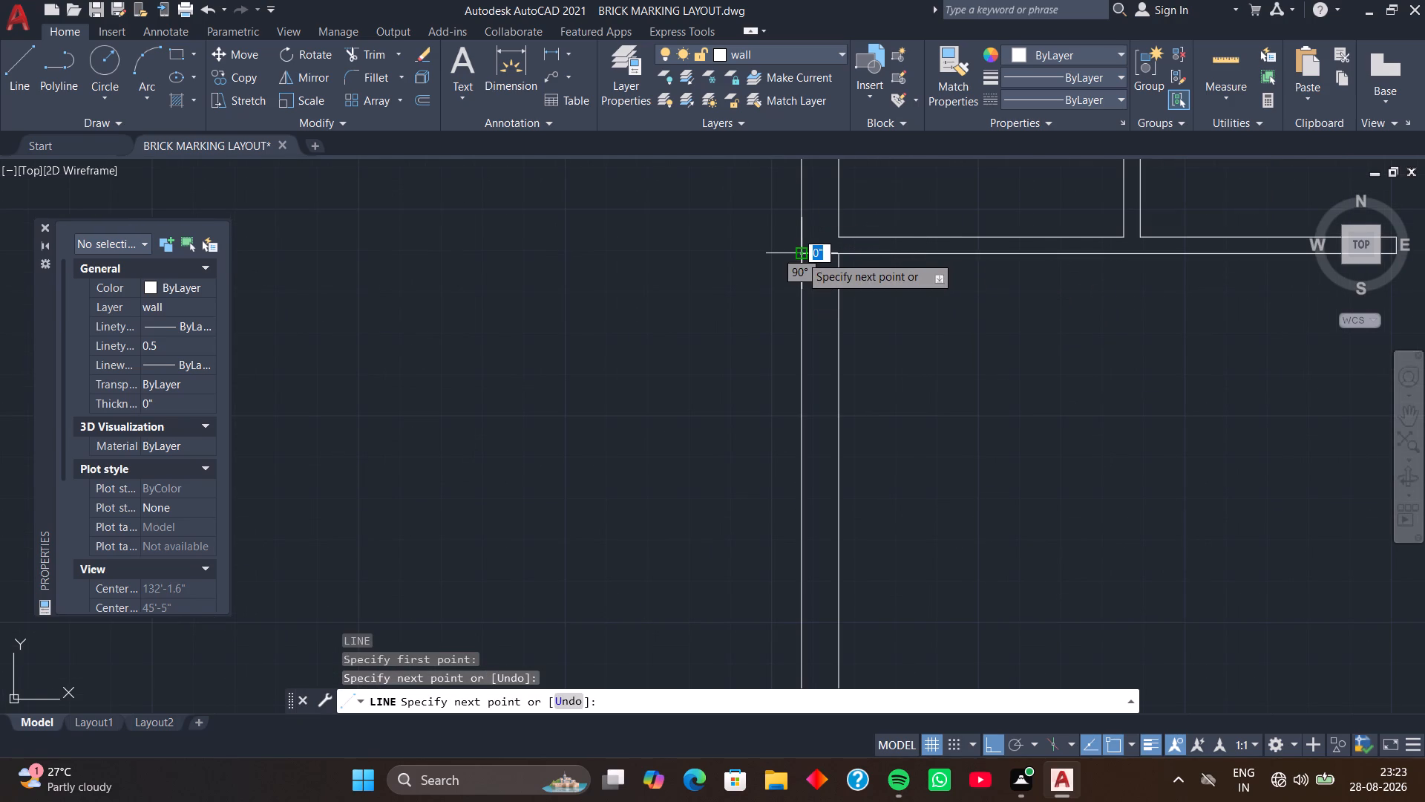
key("space")
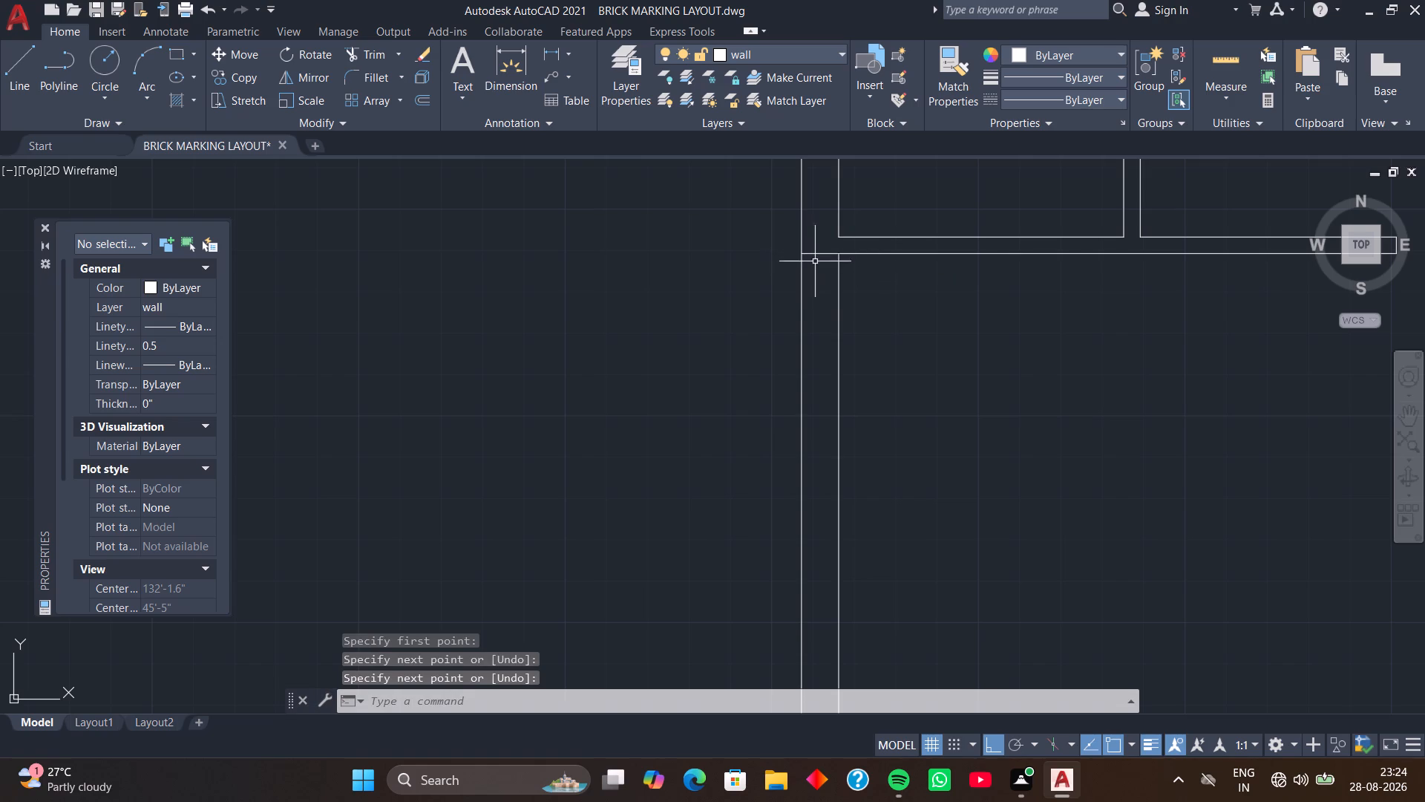
Move the short line across the west wall 1'6" south of the large southwest room's inner northwest corner.
left_click(816, 252)
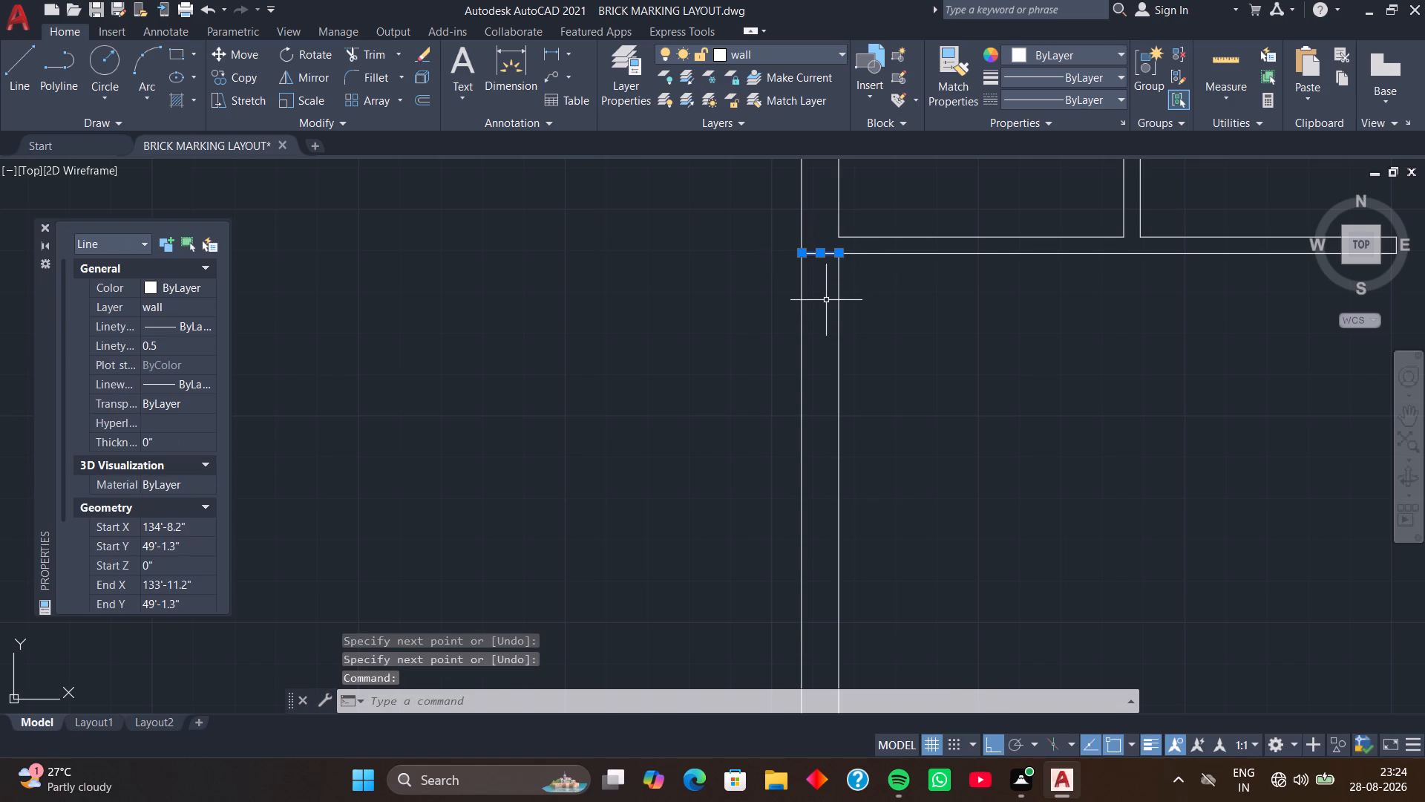
type("M")
key("space")
scroll(834, 258, "up", 2)
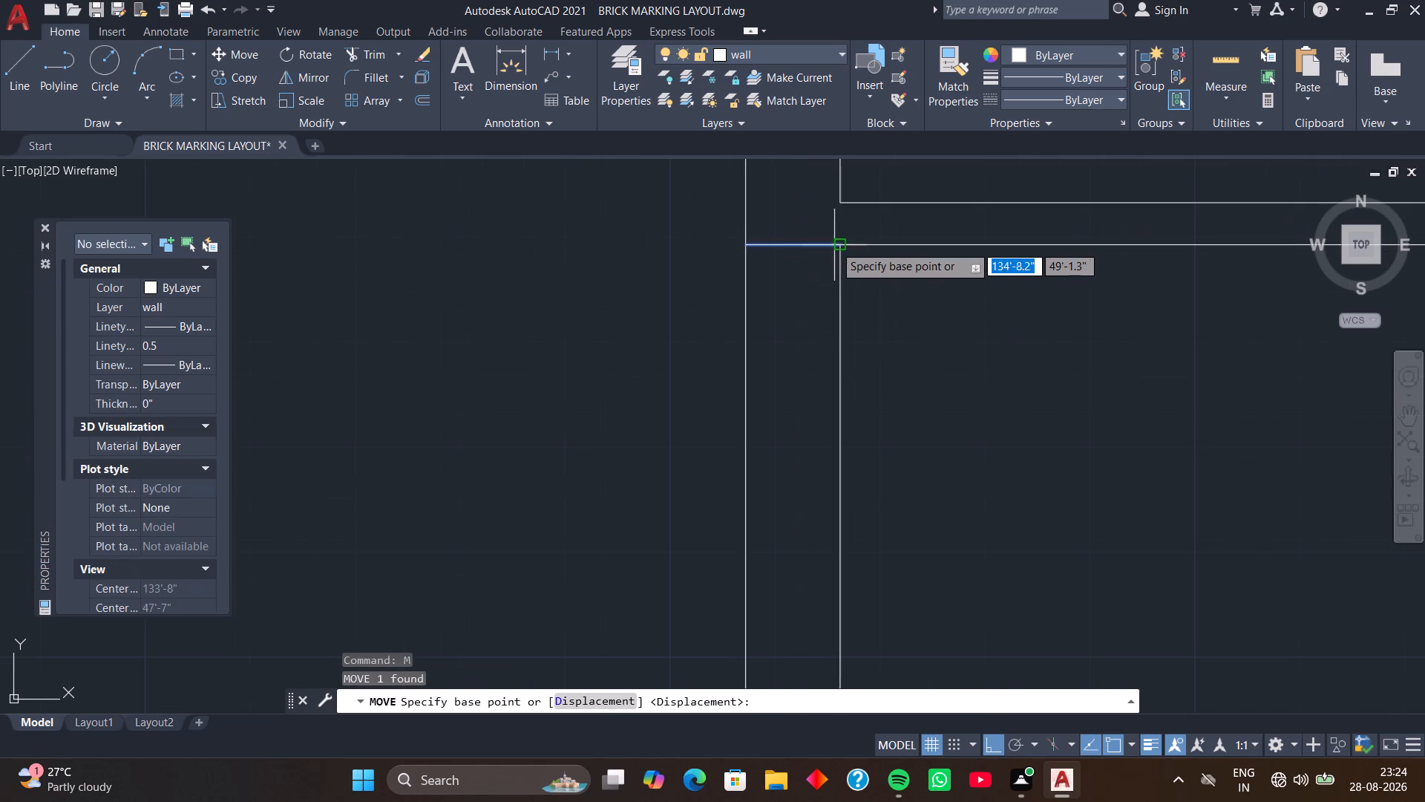
left_click(839, 244)
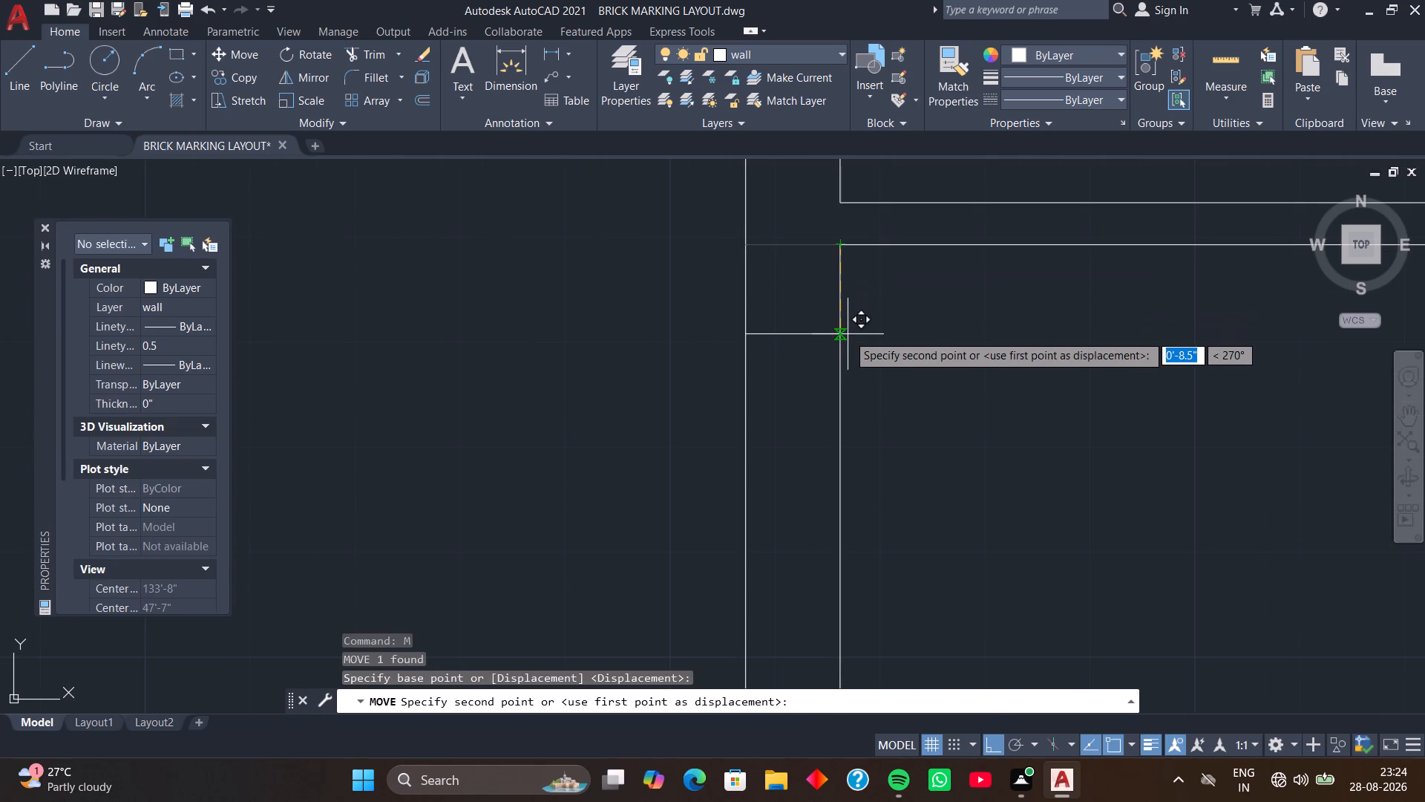
type("1'6")
key("Return")
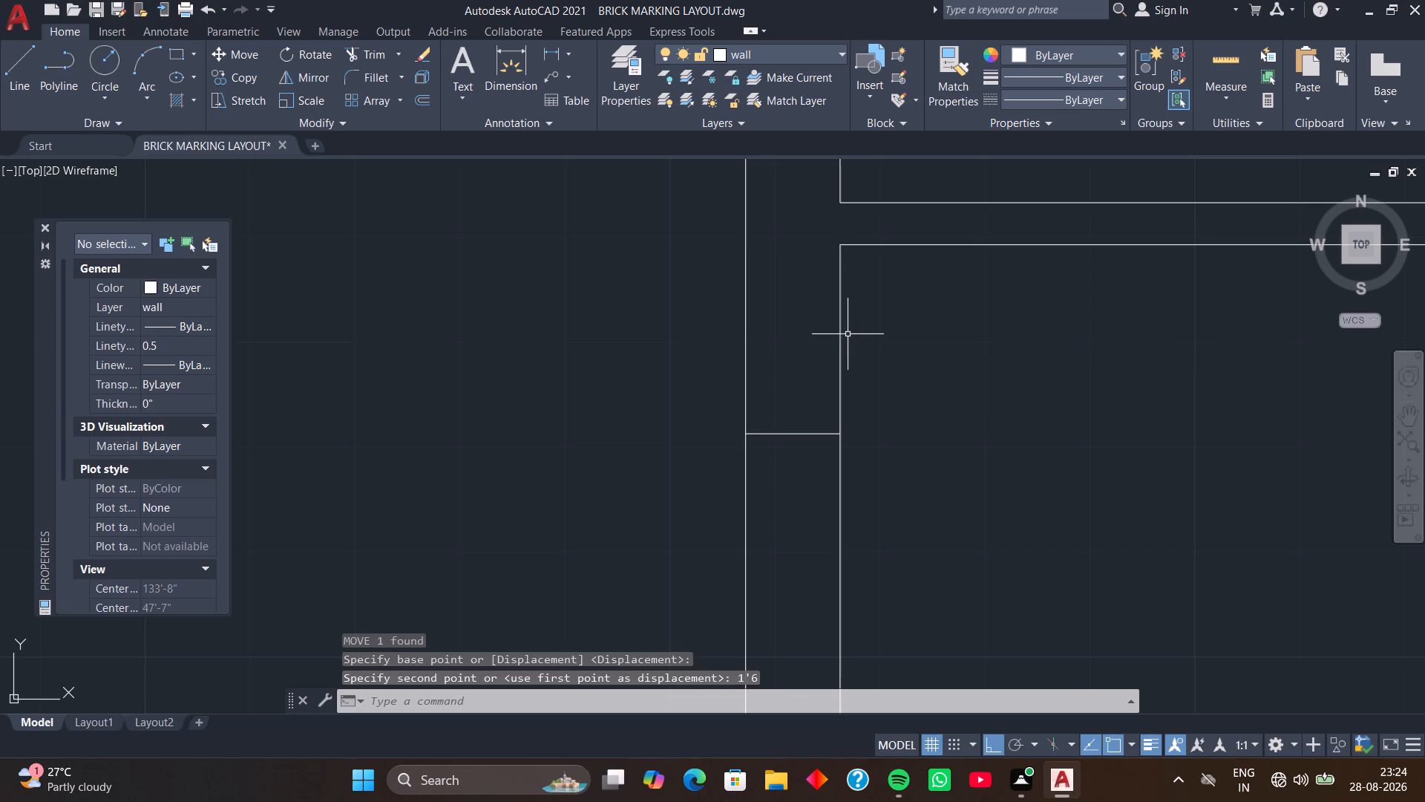
Copy the short line across the large southwest room's west wall 3' to the south.
scroll(848, 334, "down", 2)
middle_click_drag(885, 372, 877, 282)
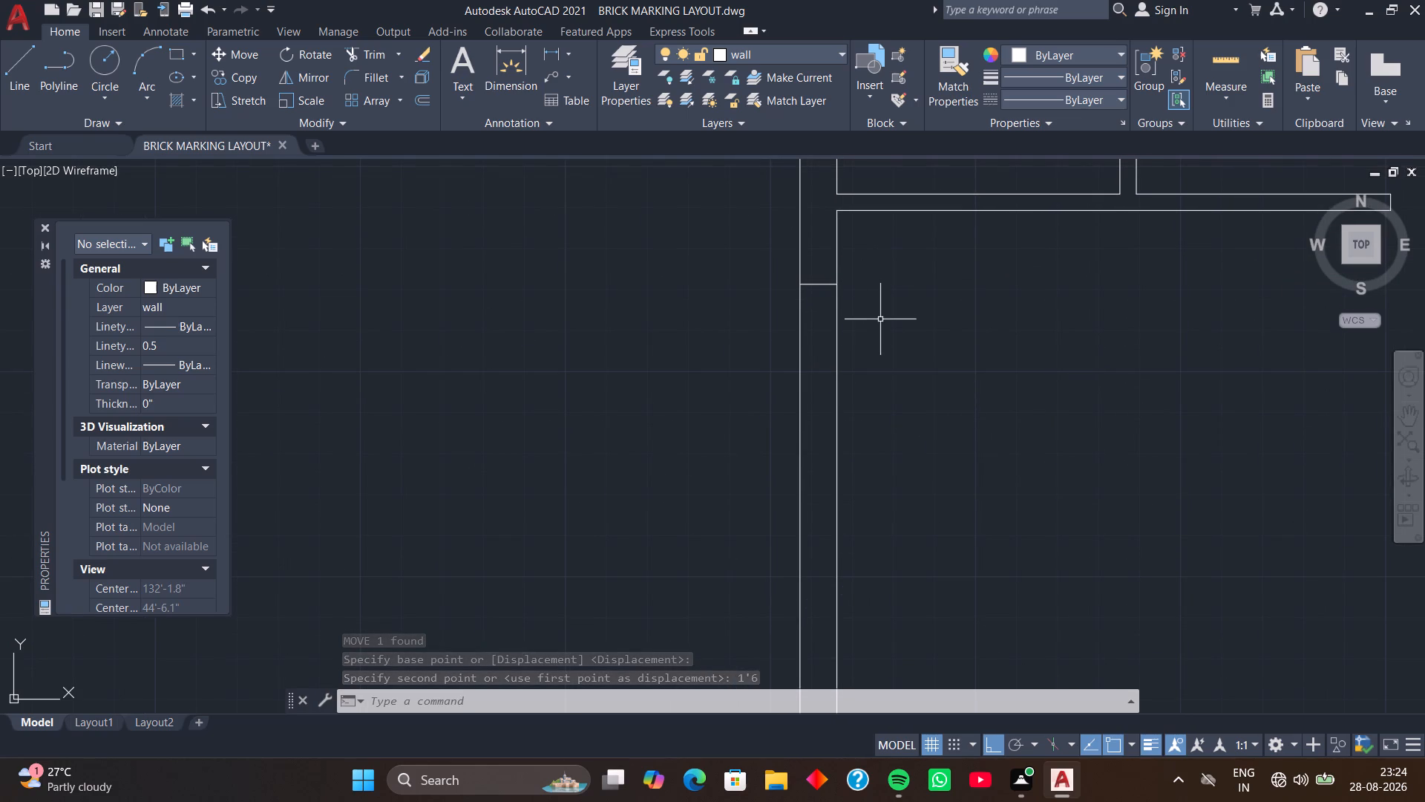
left_click(816, 282)
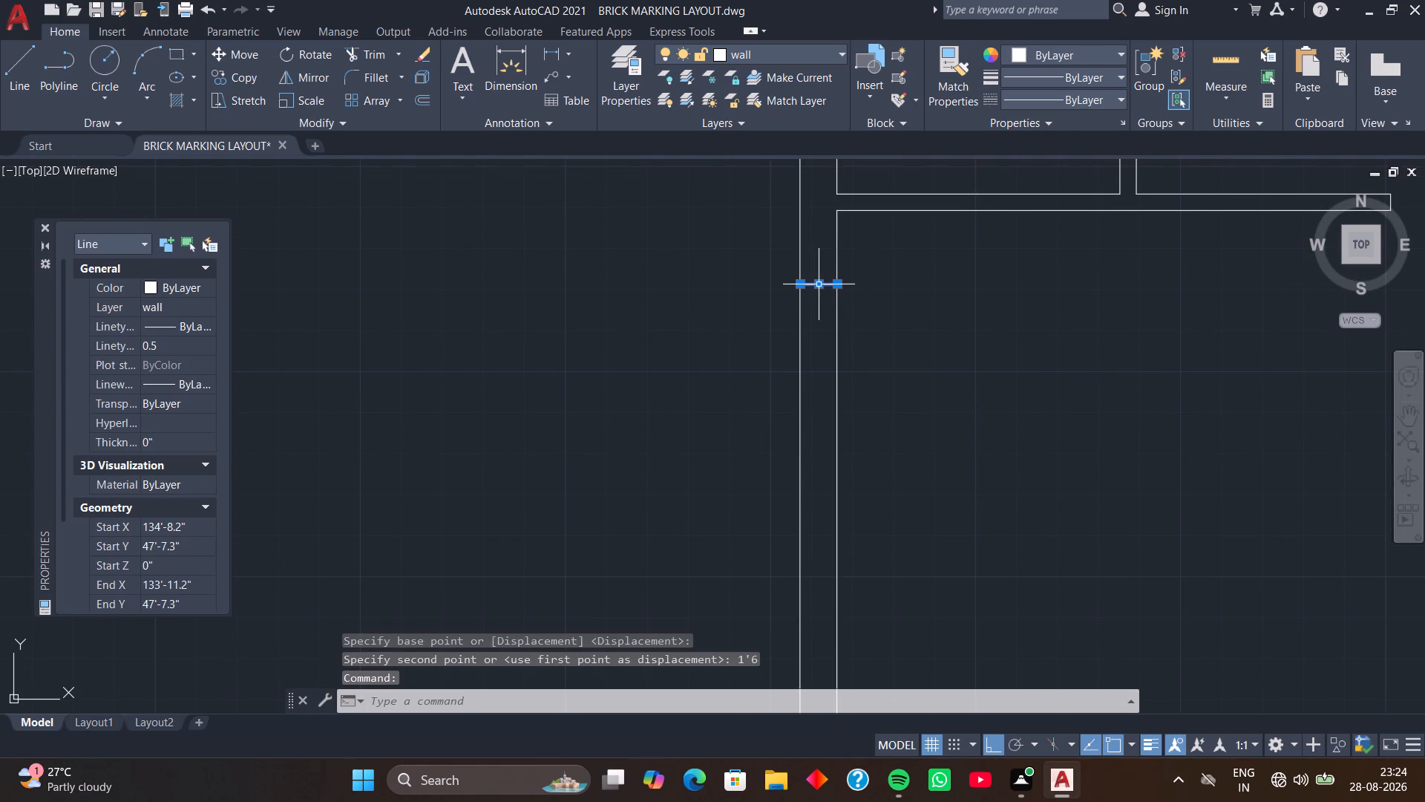
type("CO")
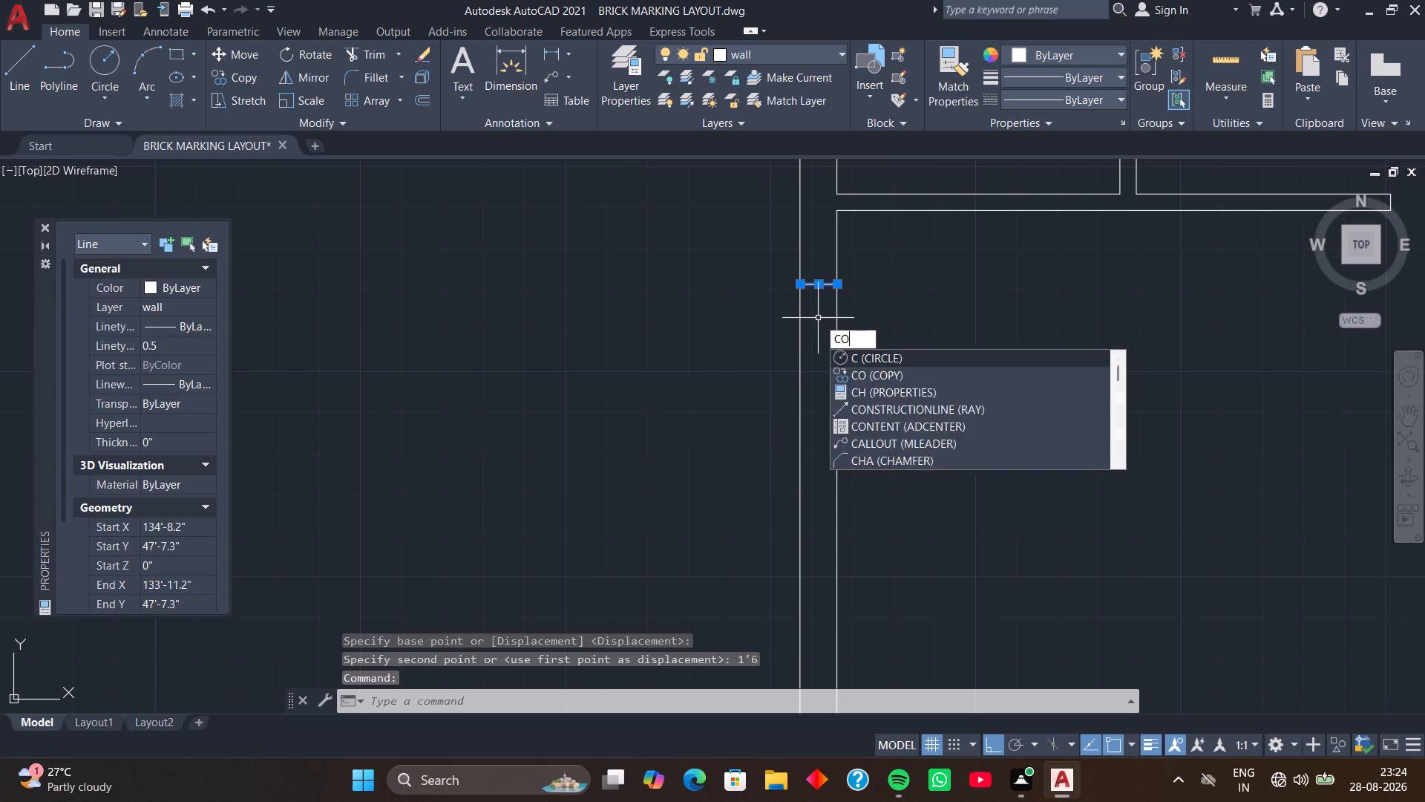
key("space")
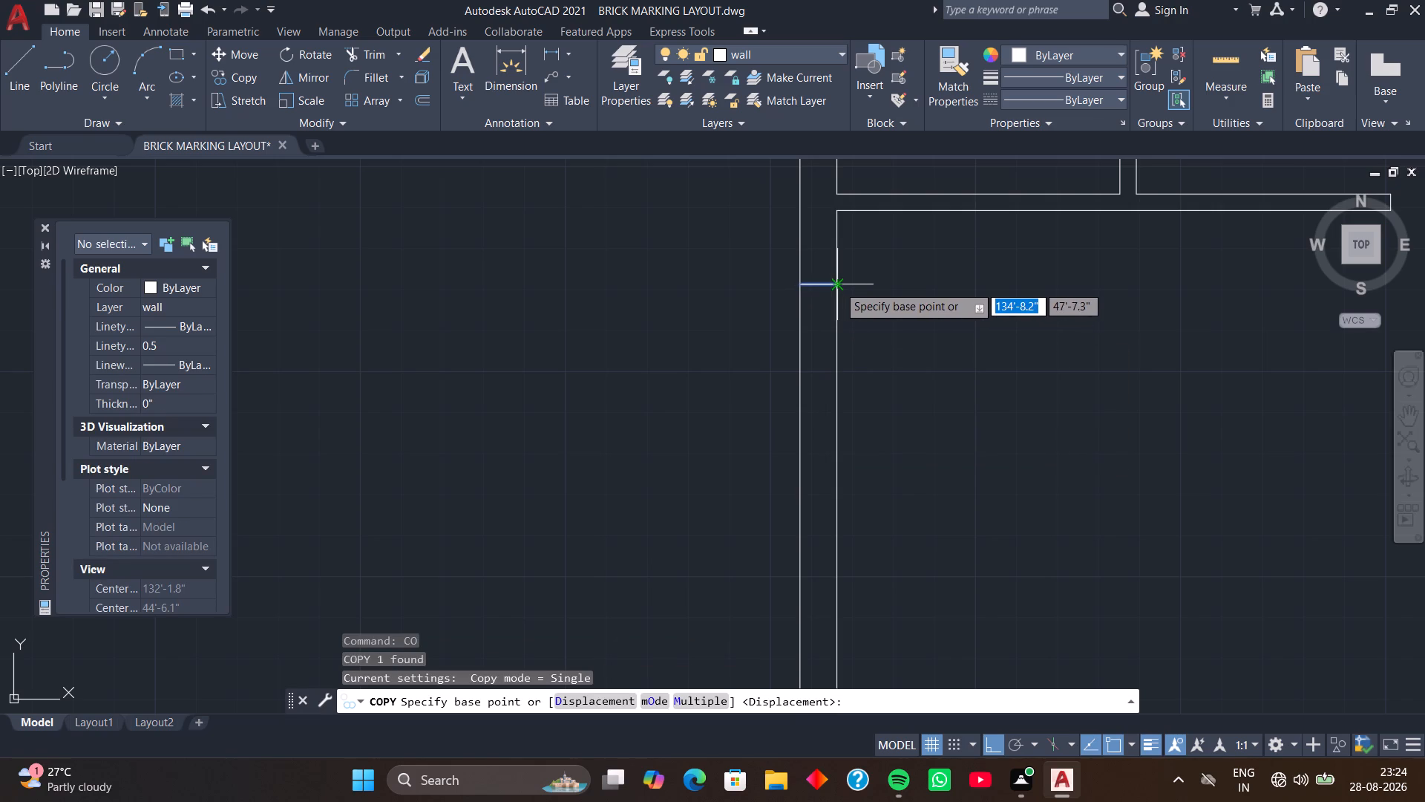
left_click(838, 285)
type("3'")
key("Return")
scroll(861, 378, "down", 4)
middle_click_drag(884, 408, 865, 321)
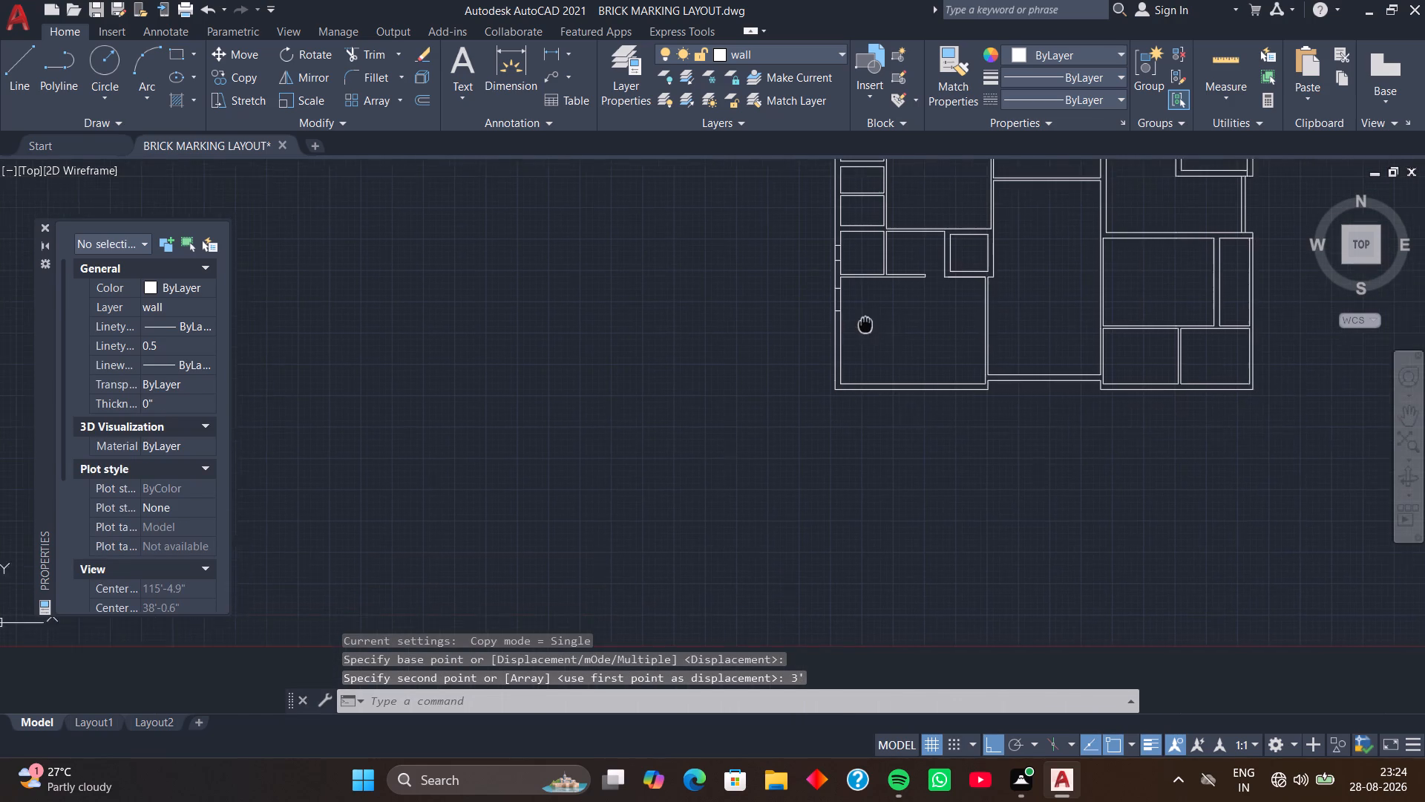
Draw a 9" line across the south wall's thickness at the large southwest room's inner southwest corner.
middle_click_drag(865, 321, 862, 310)
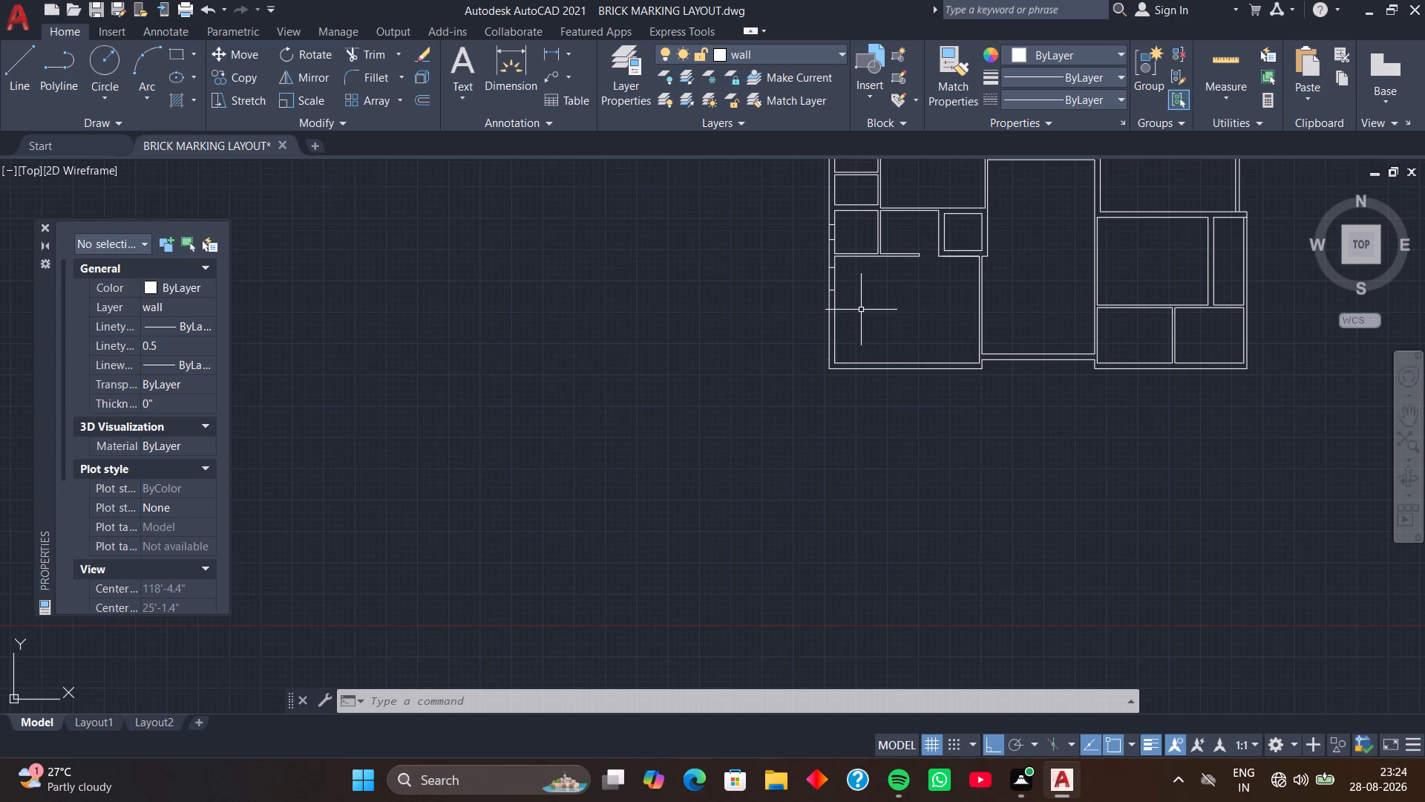
scroll(845, 345, "up", 4)
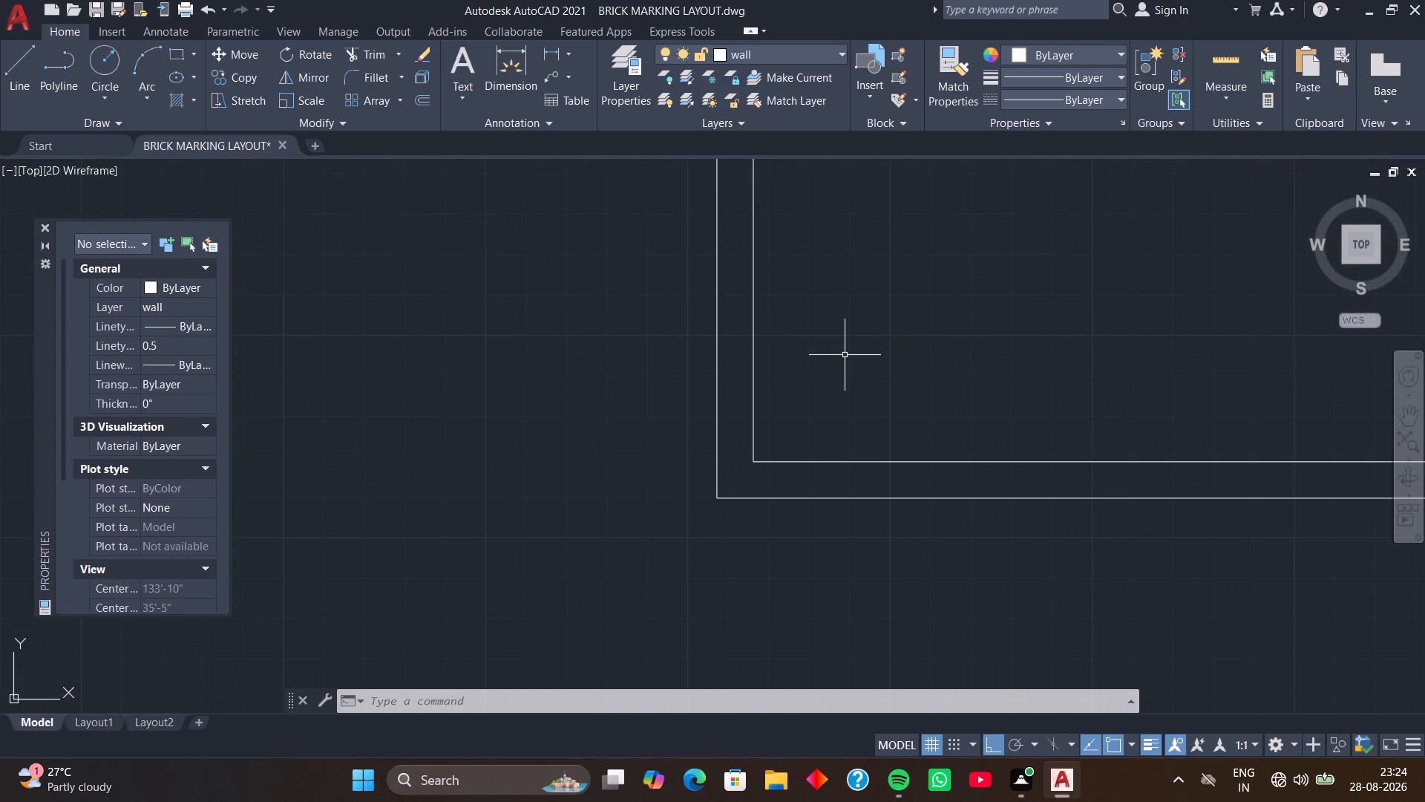
key("space")
key("space")
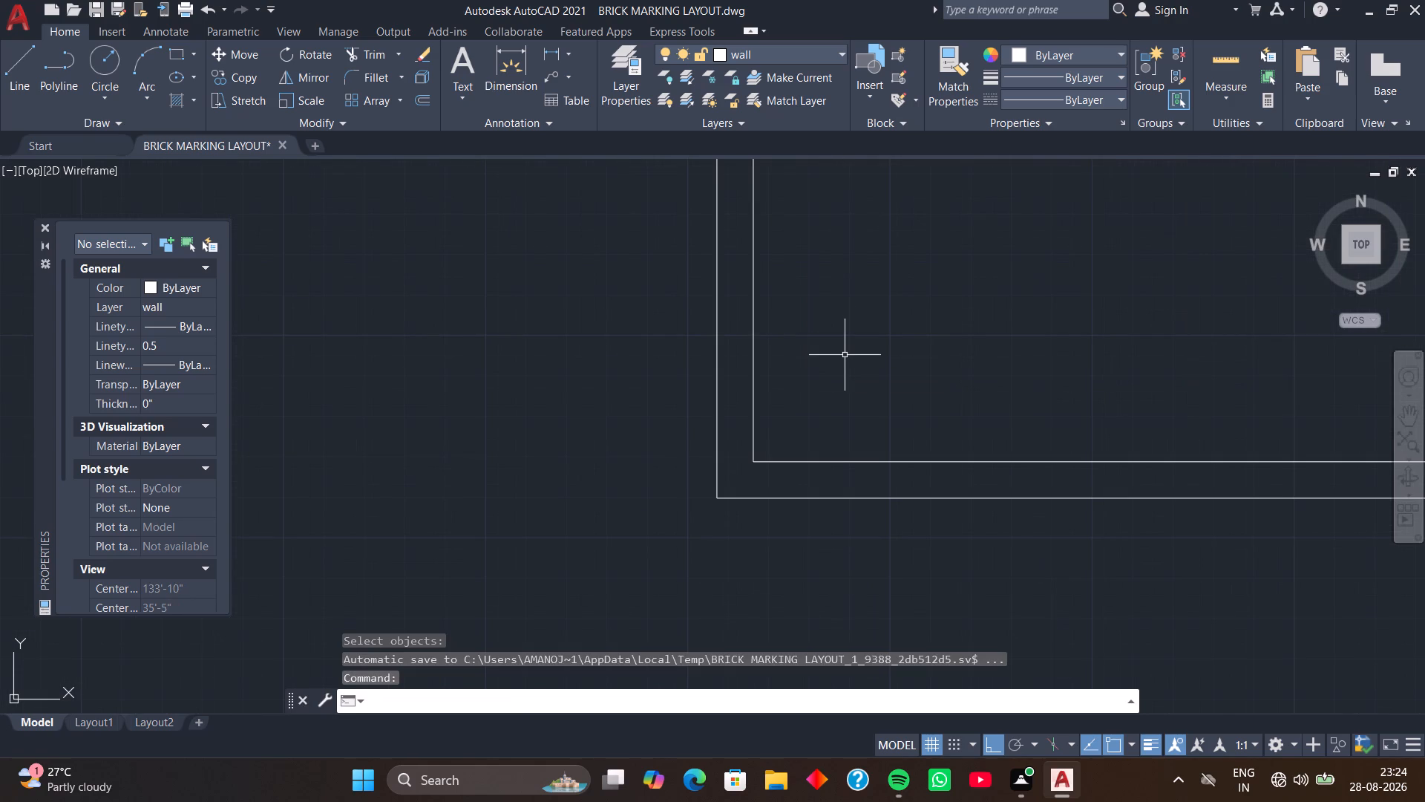
type("L")
key("space")
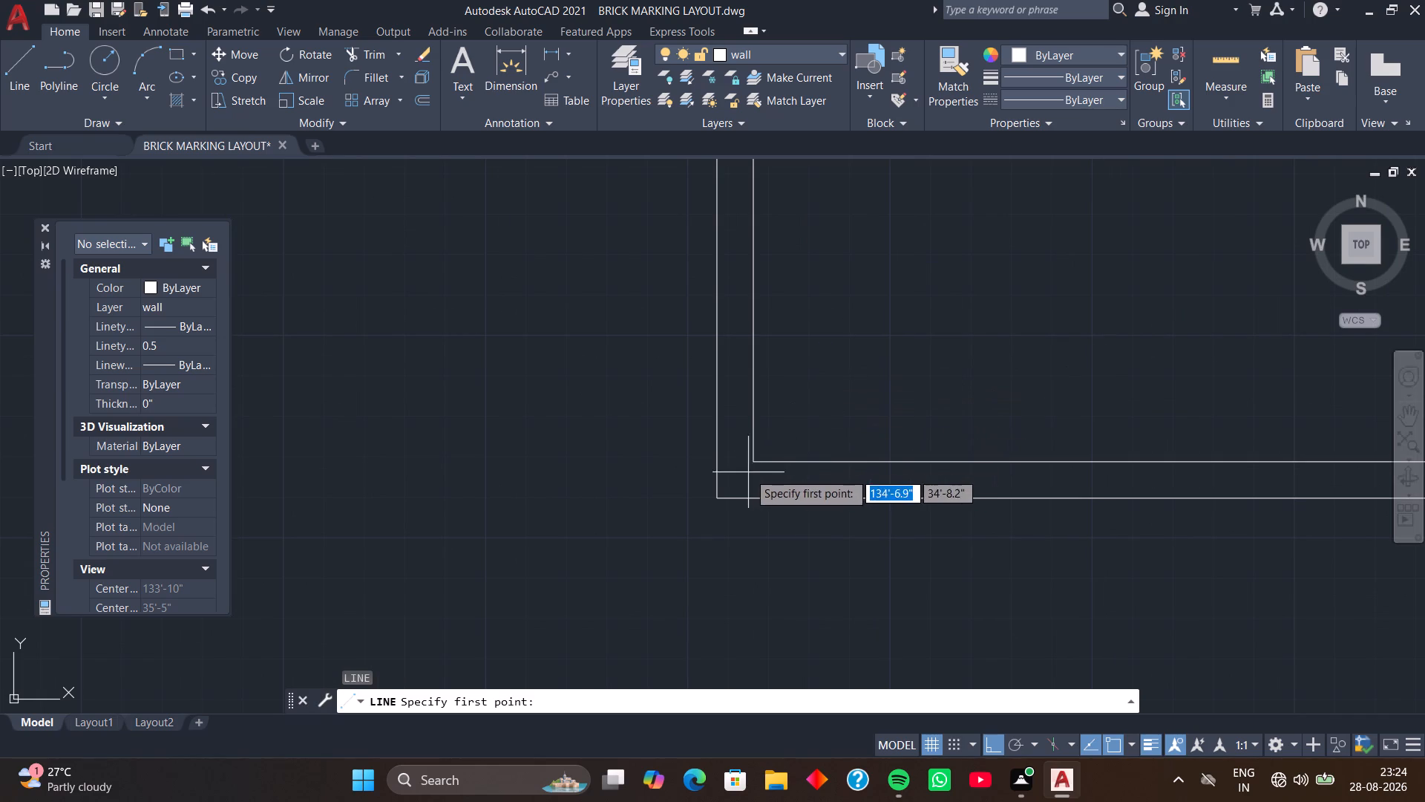
left_click(752, 465)
left_click(753, 500)
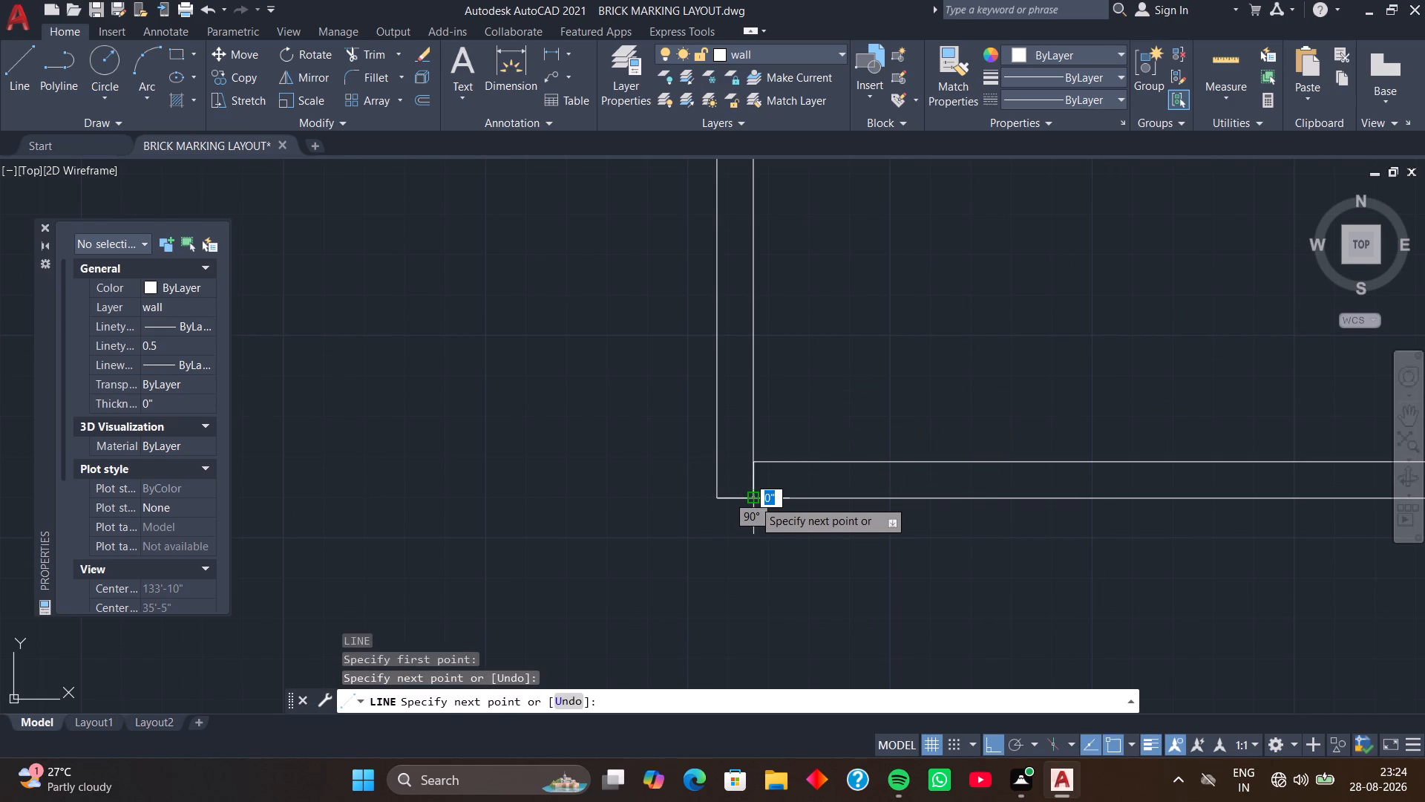
key("Return")
Move the short line across the south wall 12'4.5" east of the large southwest room's inner southwest corner.
scroll(770, 502, "up", 1)
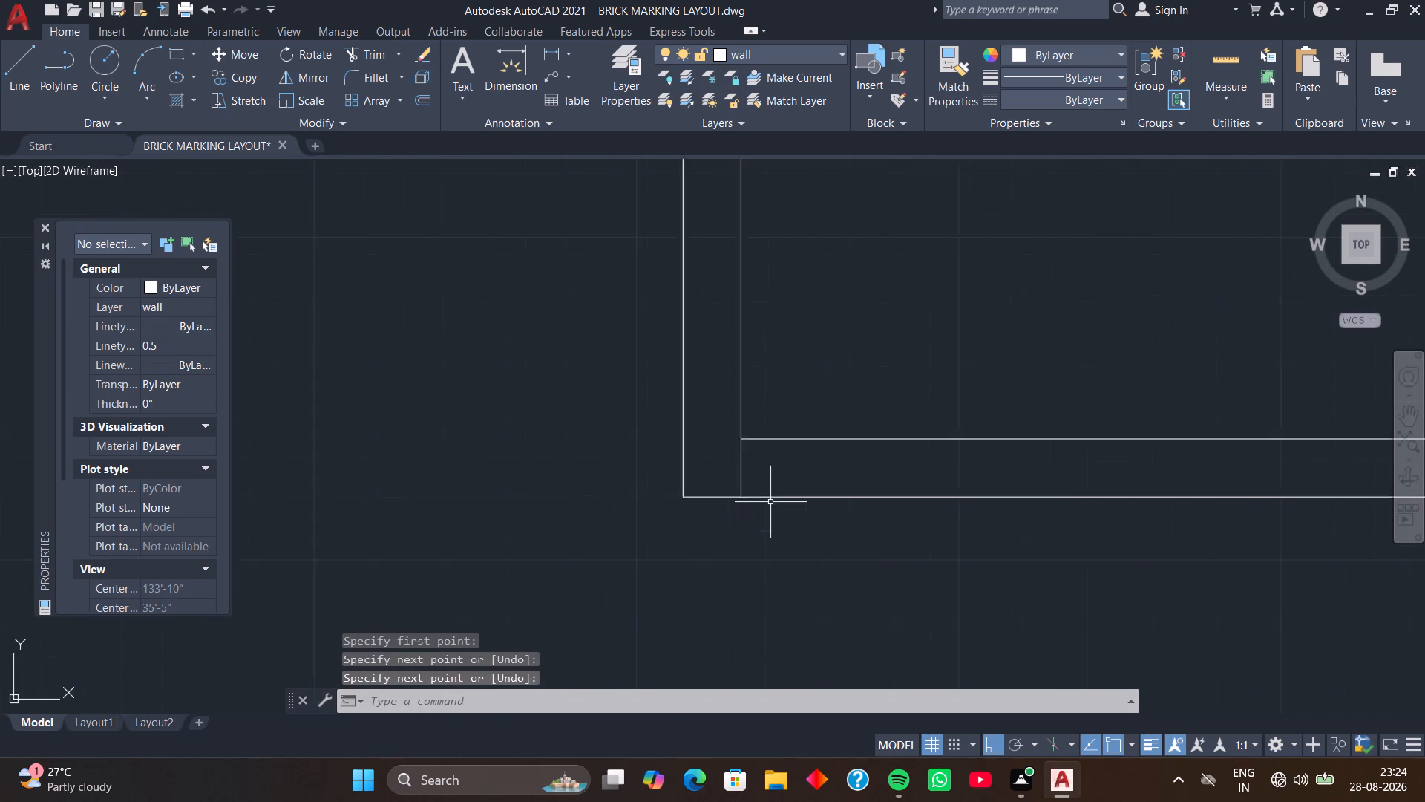
scroll(770, 501, "up", 1)
left_click(721, 460)
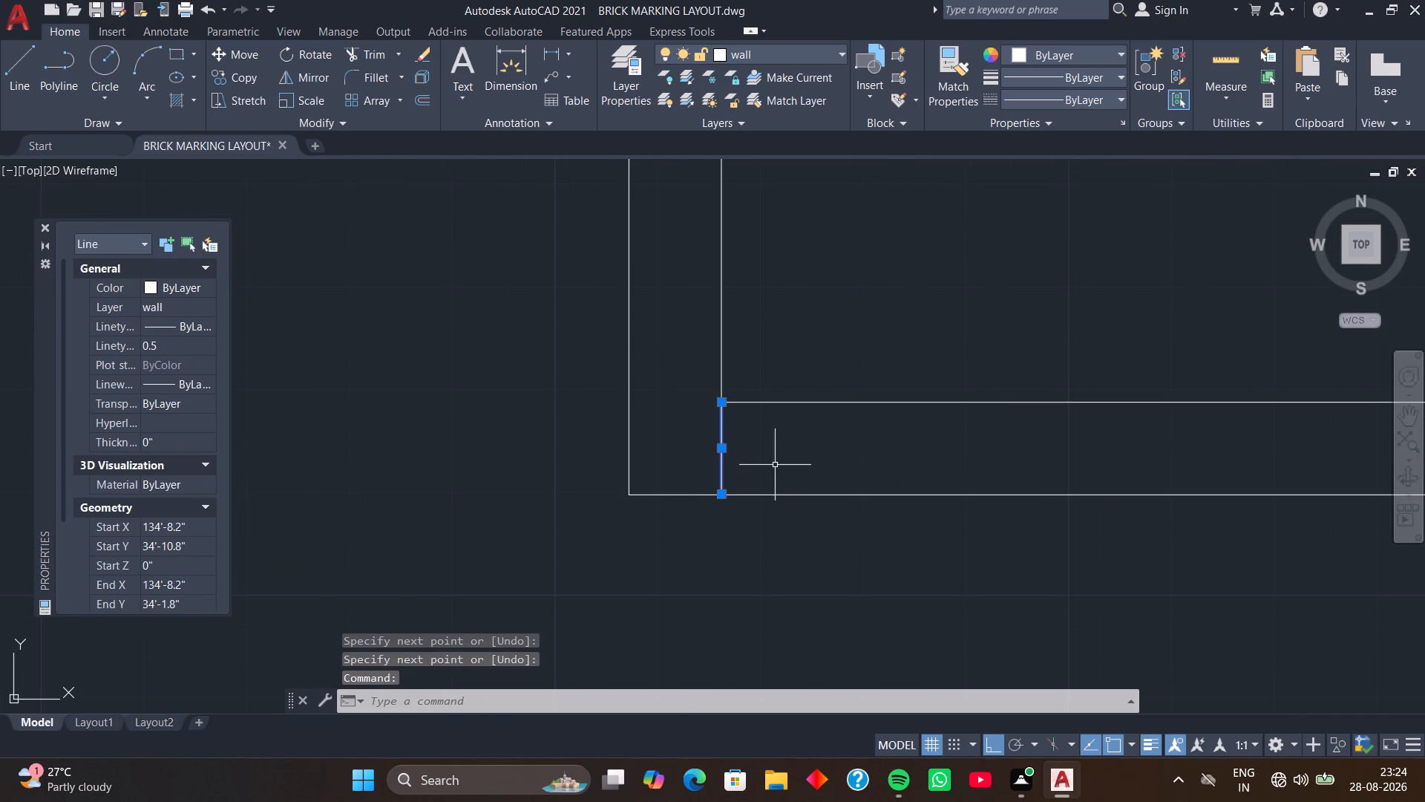
type("M")
key("space")
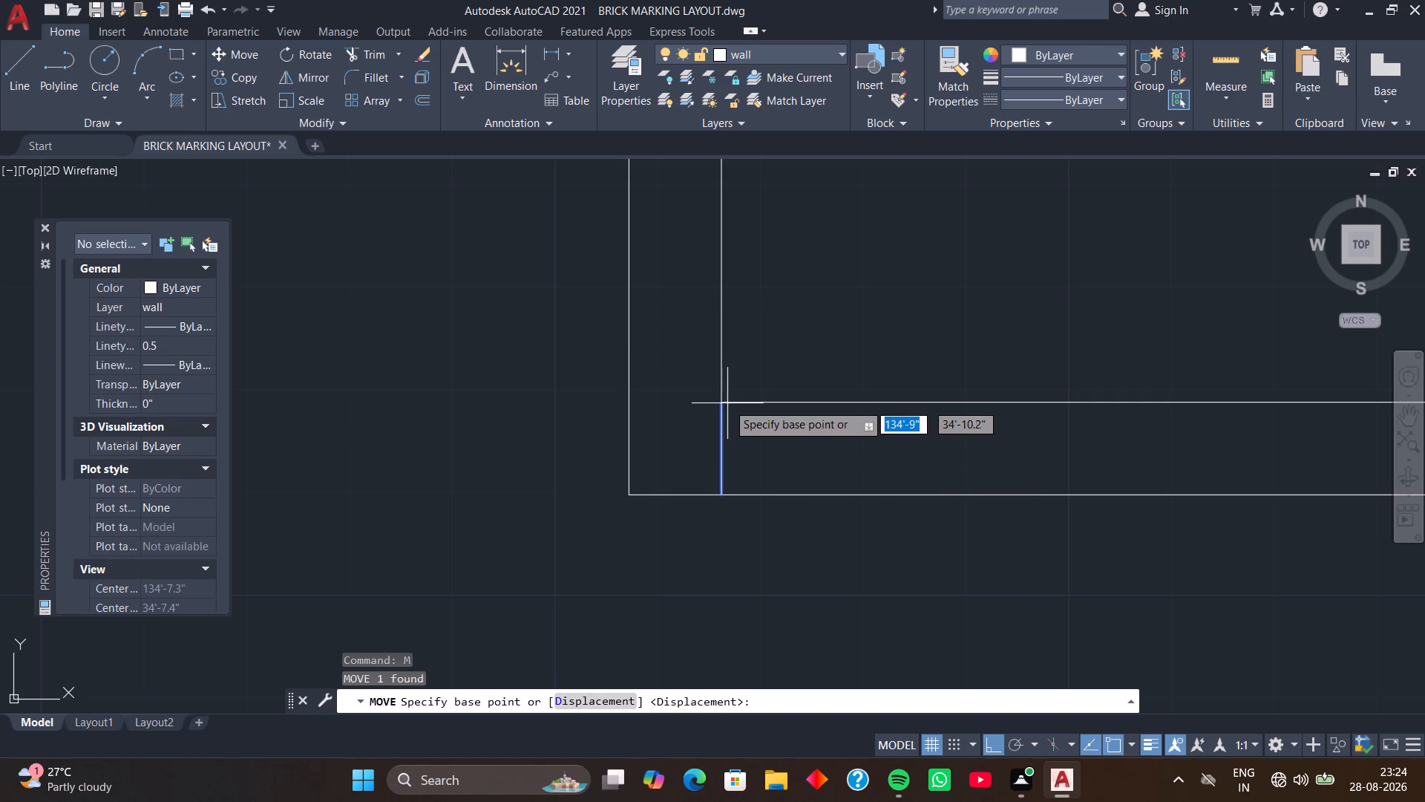
left_click(724, 400)
scroll(1029, 388, "down", 3)
middle_click_drag(1029, 388, 887, 385)
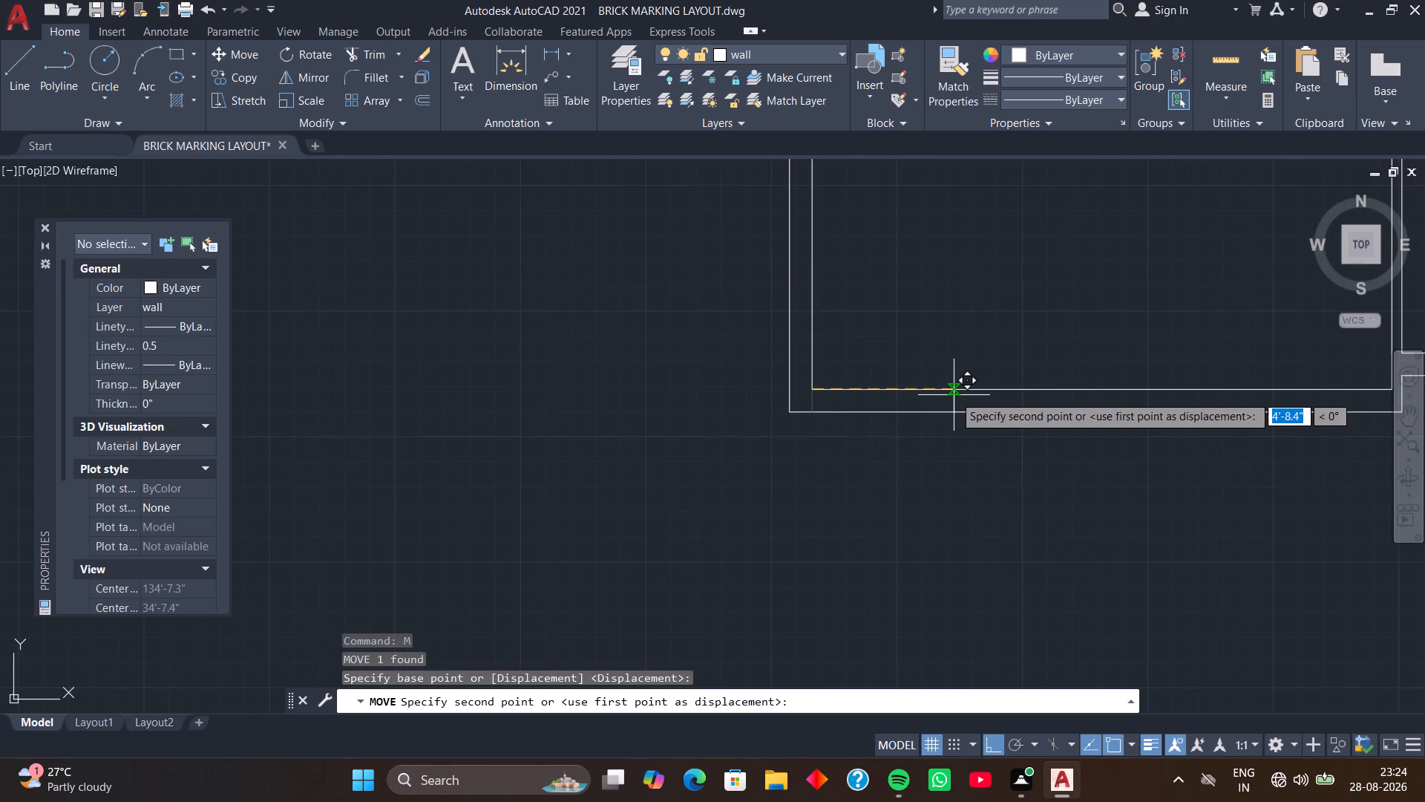
type("12'4.5")
key("Return")
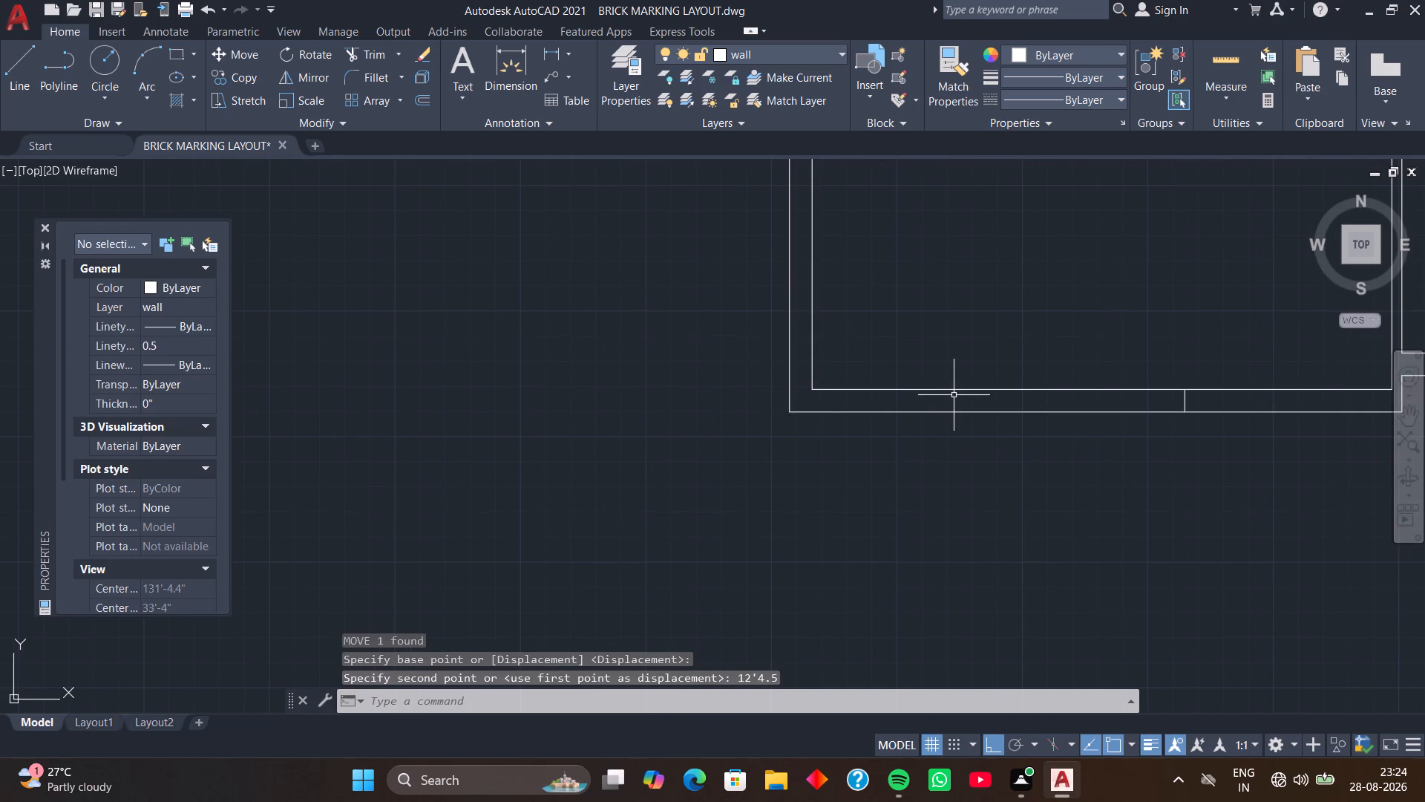
Copy the short line across the large southwest room's south wall 6' to the east.
scroll(954, 395, "down", 3)
middle_click_drag(1046, 449, 969, 474)
scroll(938, 443, "up", 2)
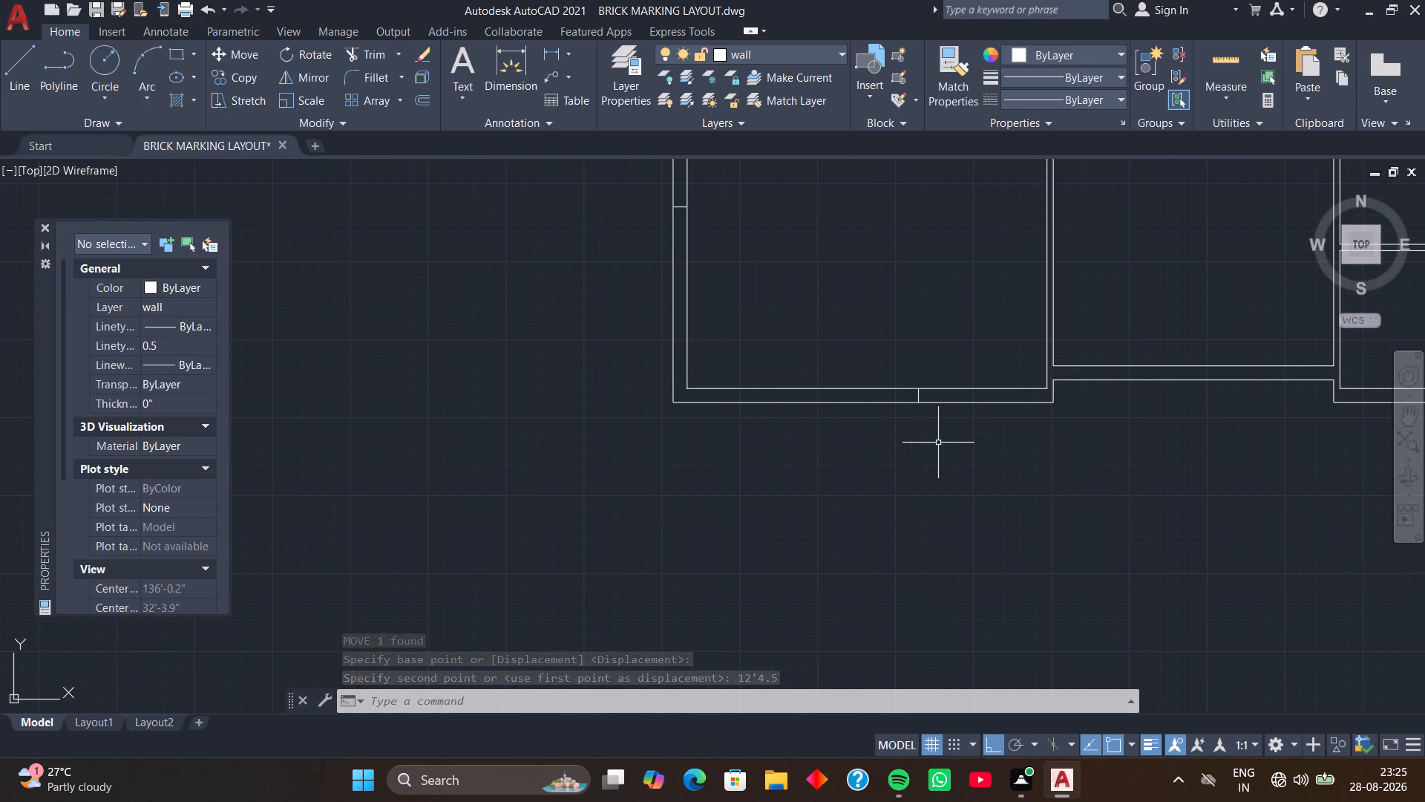
scroll(938, 443, "up", 3)
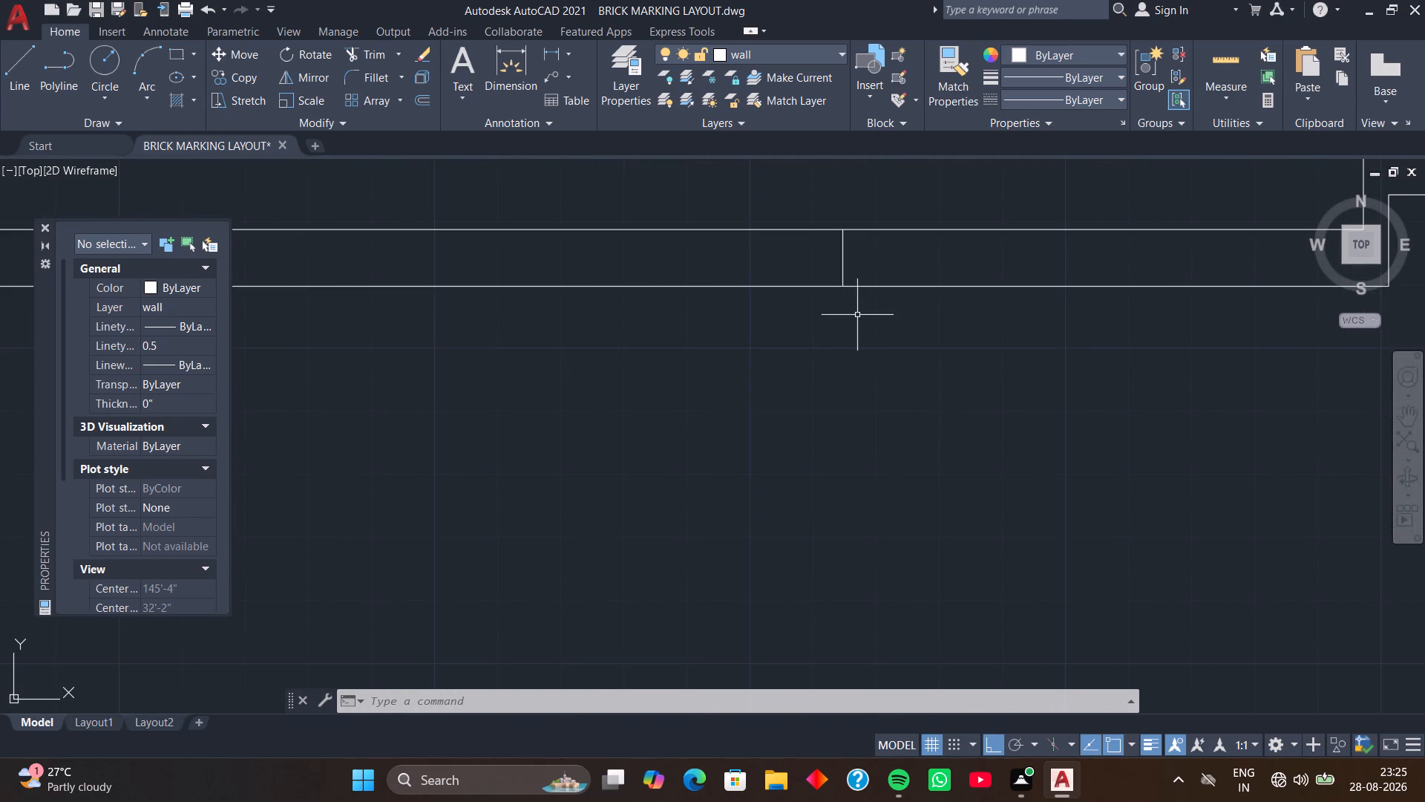
middle_click_drag(857, 314, 849, 499)
left_click(833, 463)
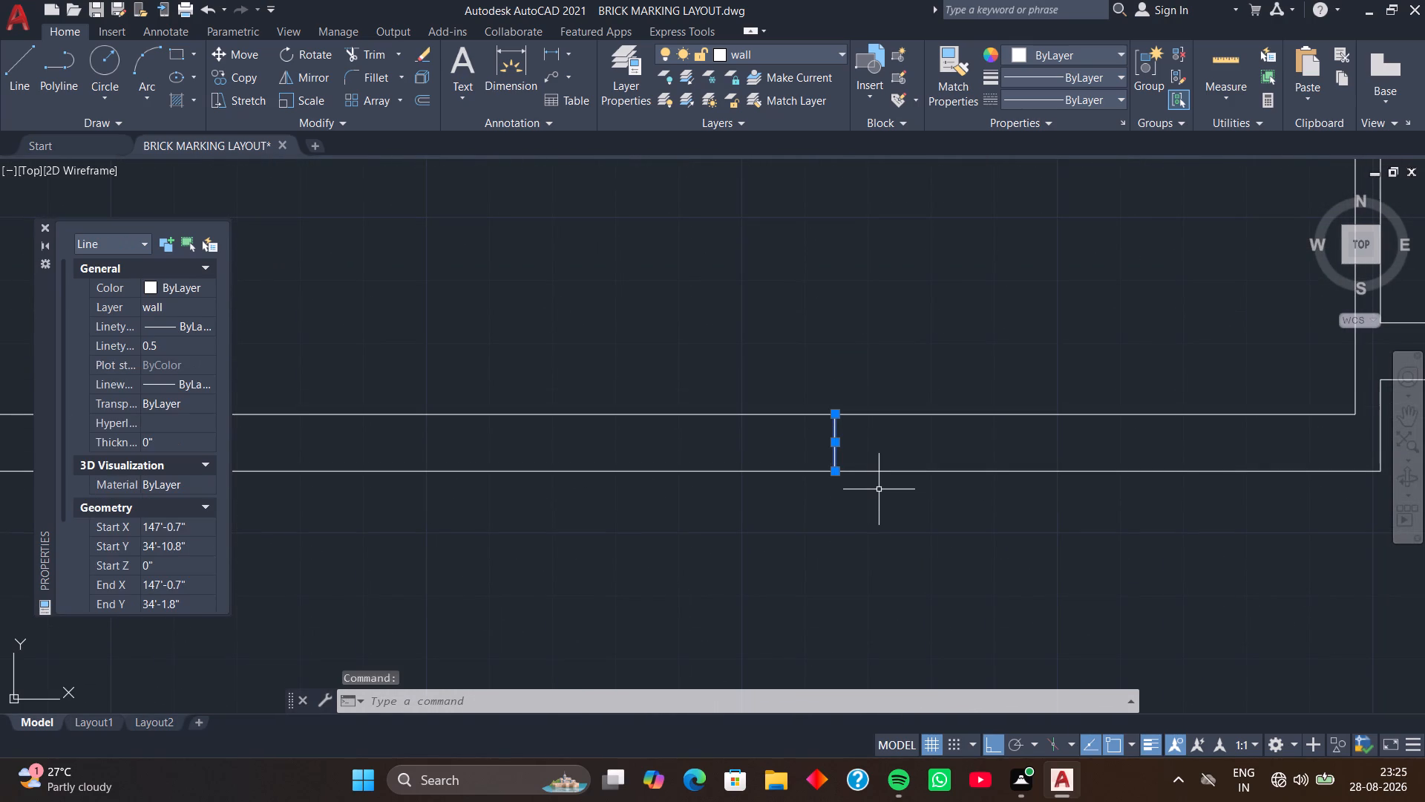
type("CO")
key("space")
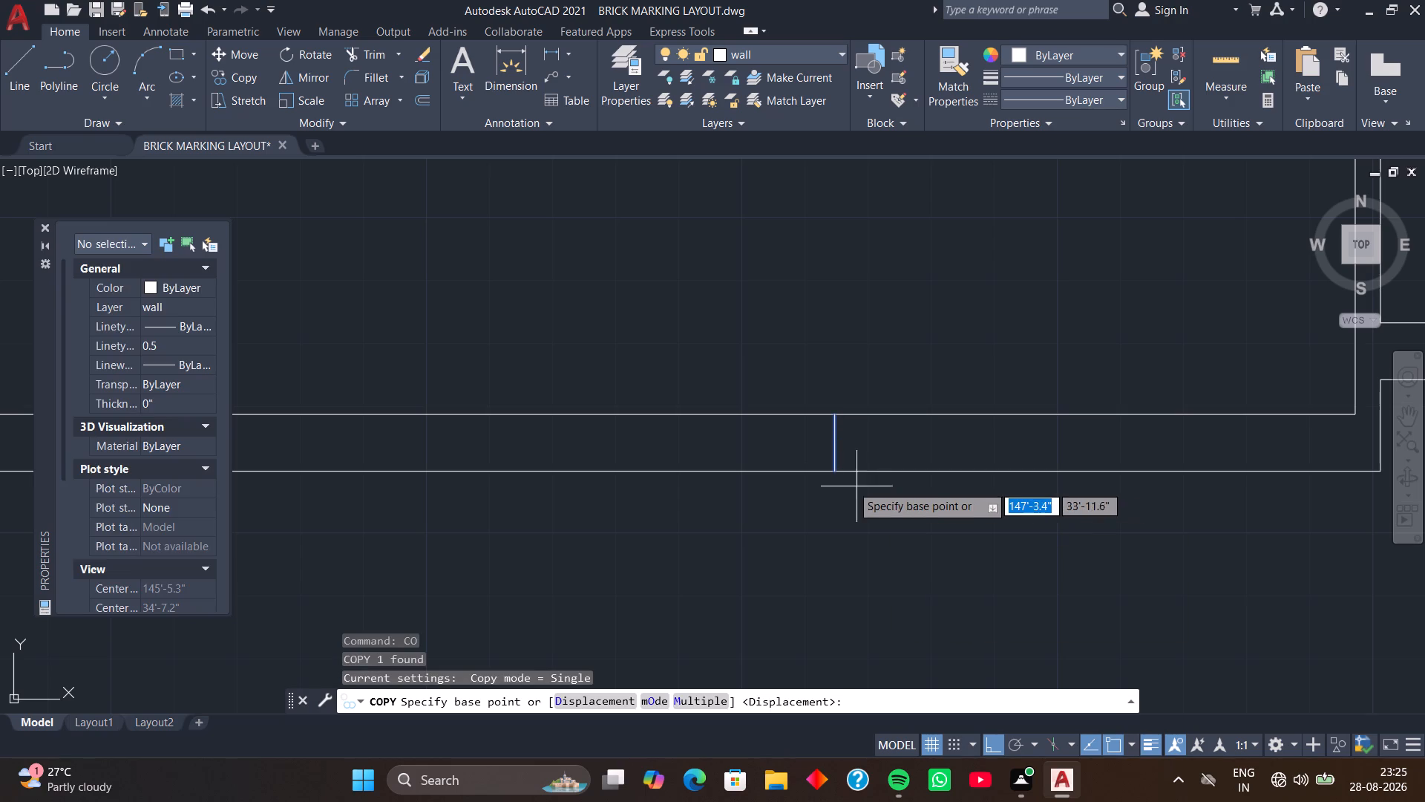
left_click(831, 468)
type("6'")
key("Return")
Draw a 9" line across the south wall's thickness at the inner southwest corner of the adjoining central room.
scroll(949, 472, "down", 4)
middle_click_drag(1003, 514, 891, 530)
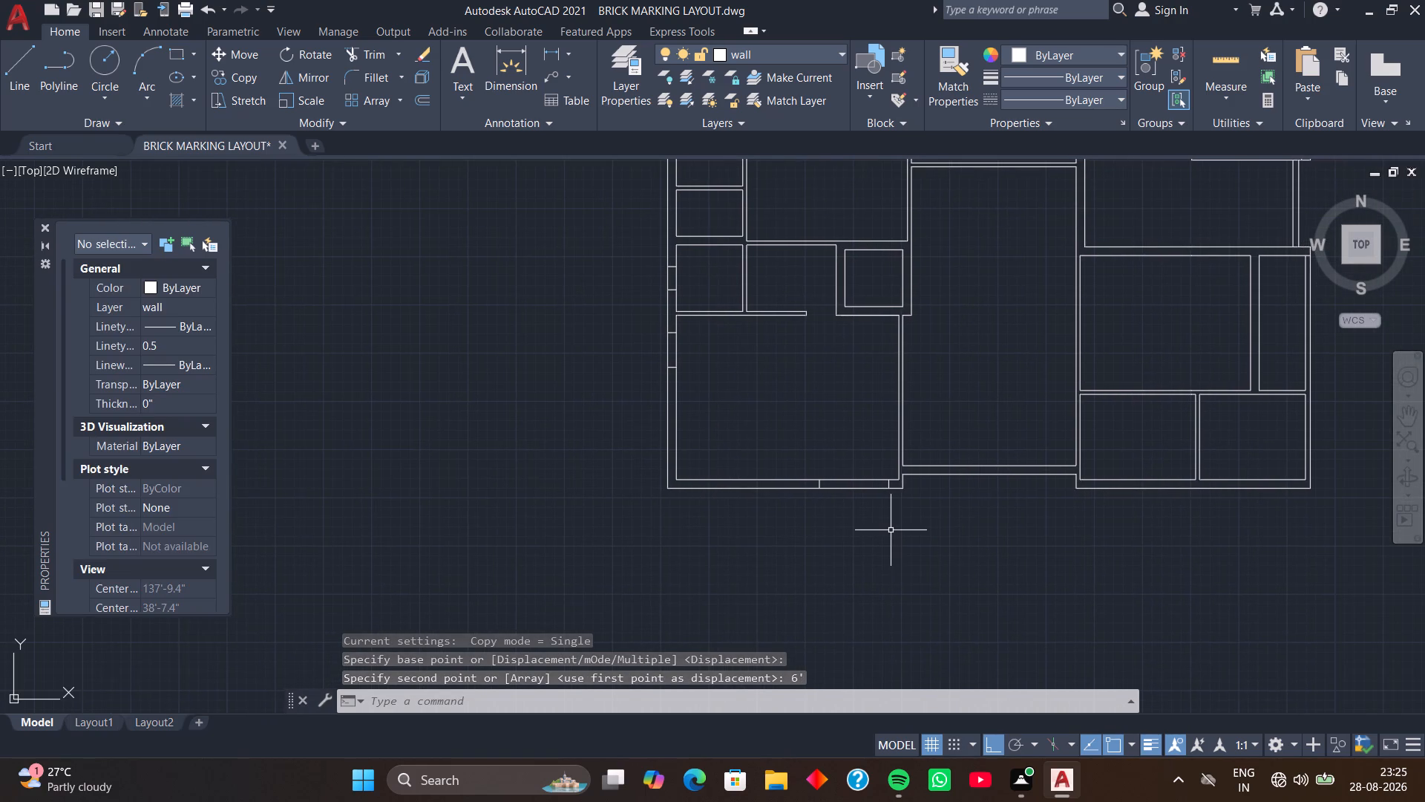
scroll(939, 519, "up", 3)
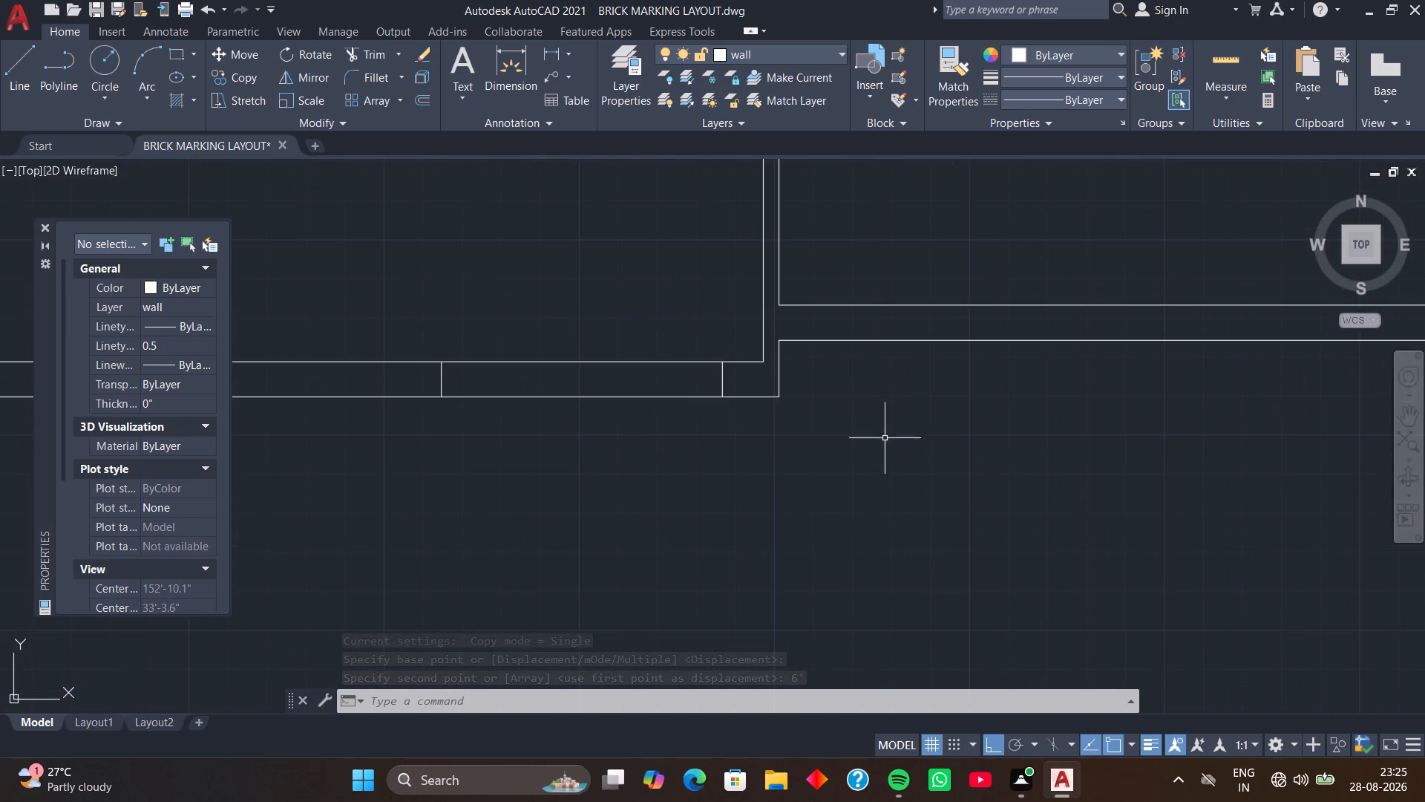
middle_click_drag(881, 433, 958, 609)
scroll(876, 575, "up", 1)
key("l")
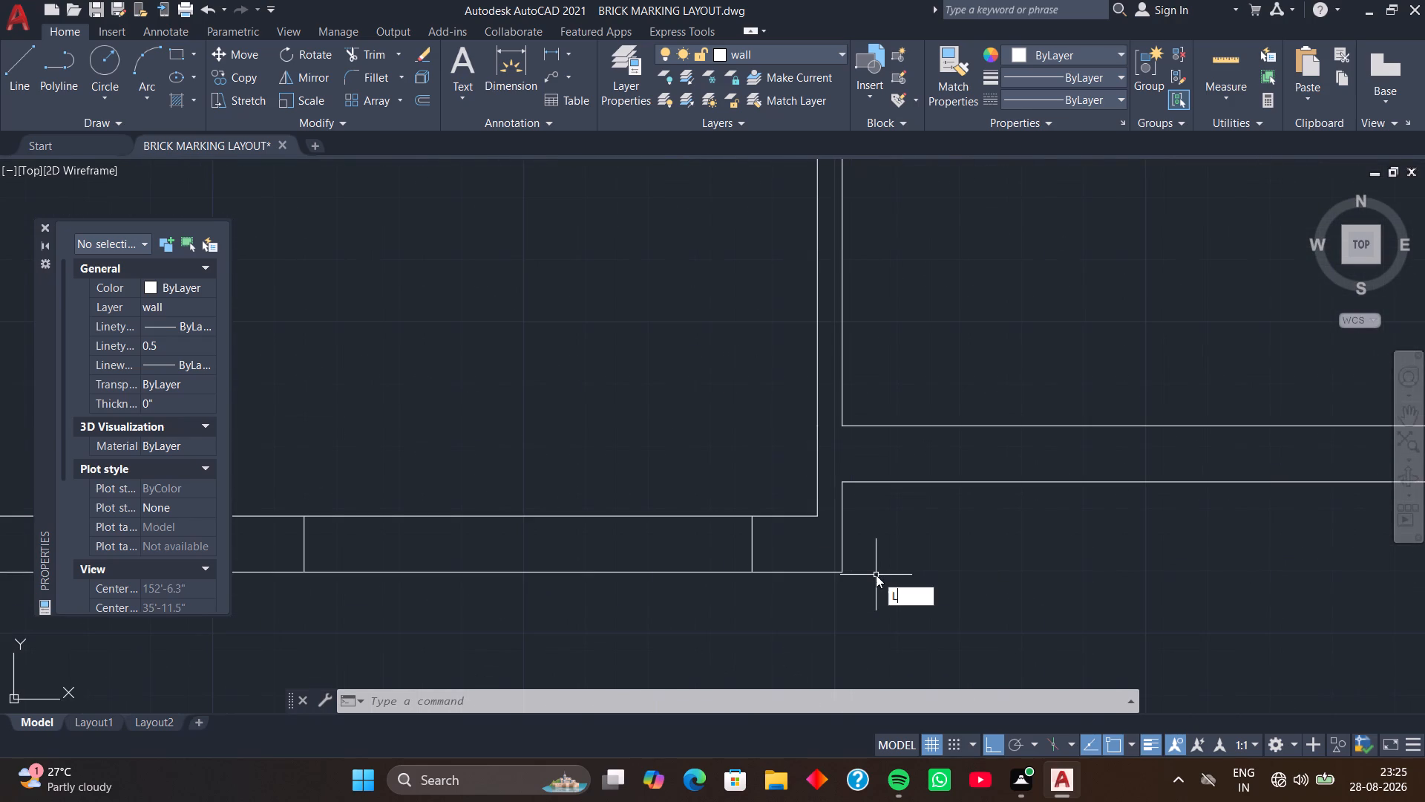
key("Return")
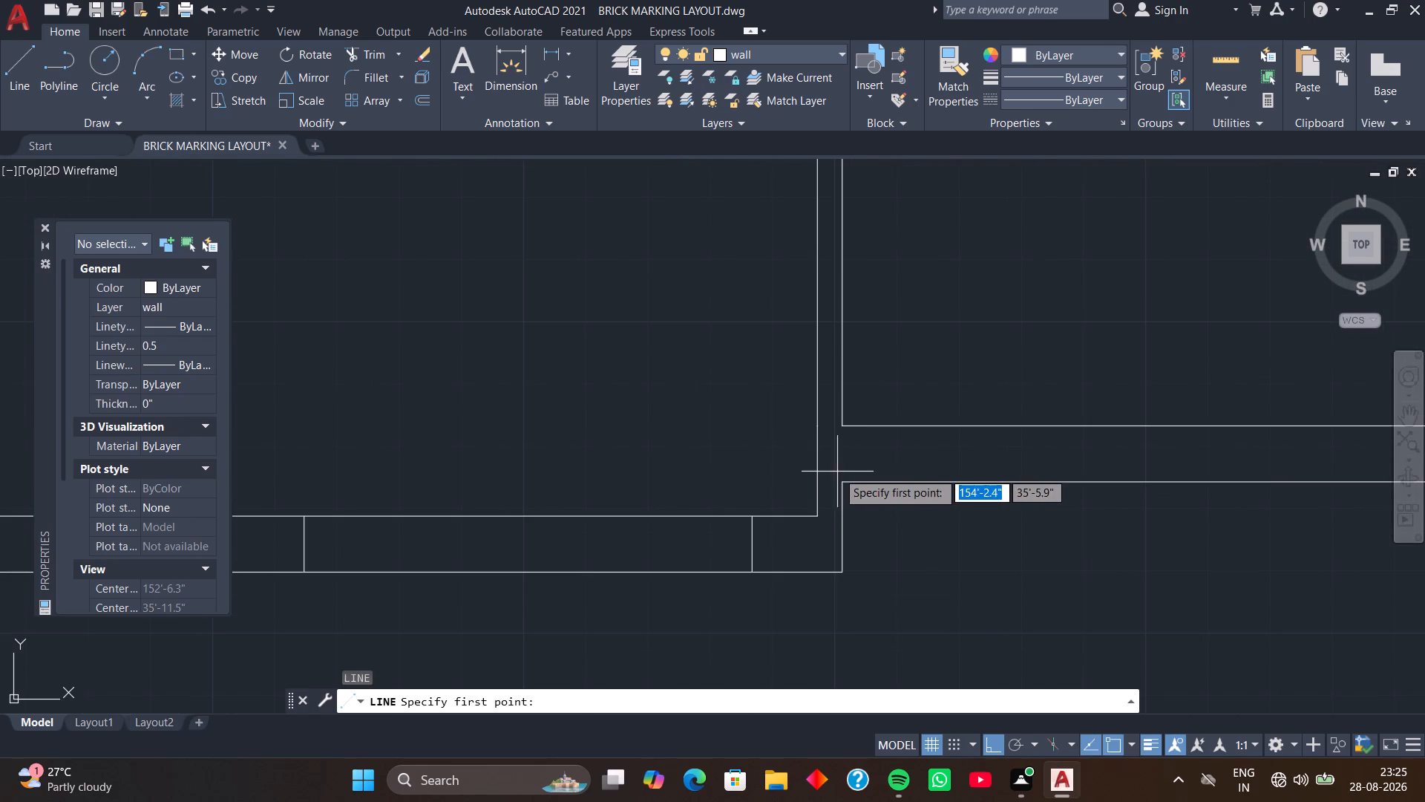
left_click(844, 486)
left_click(842, 428)
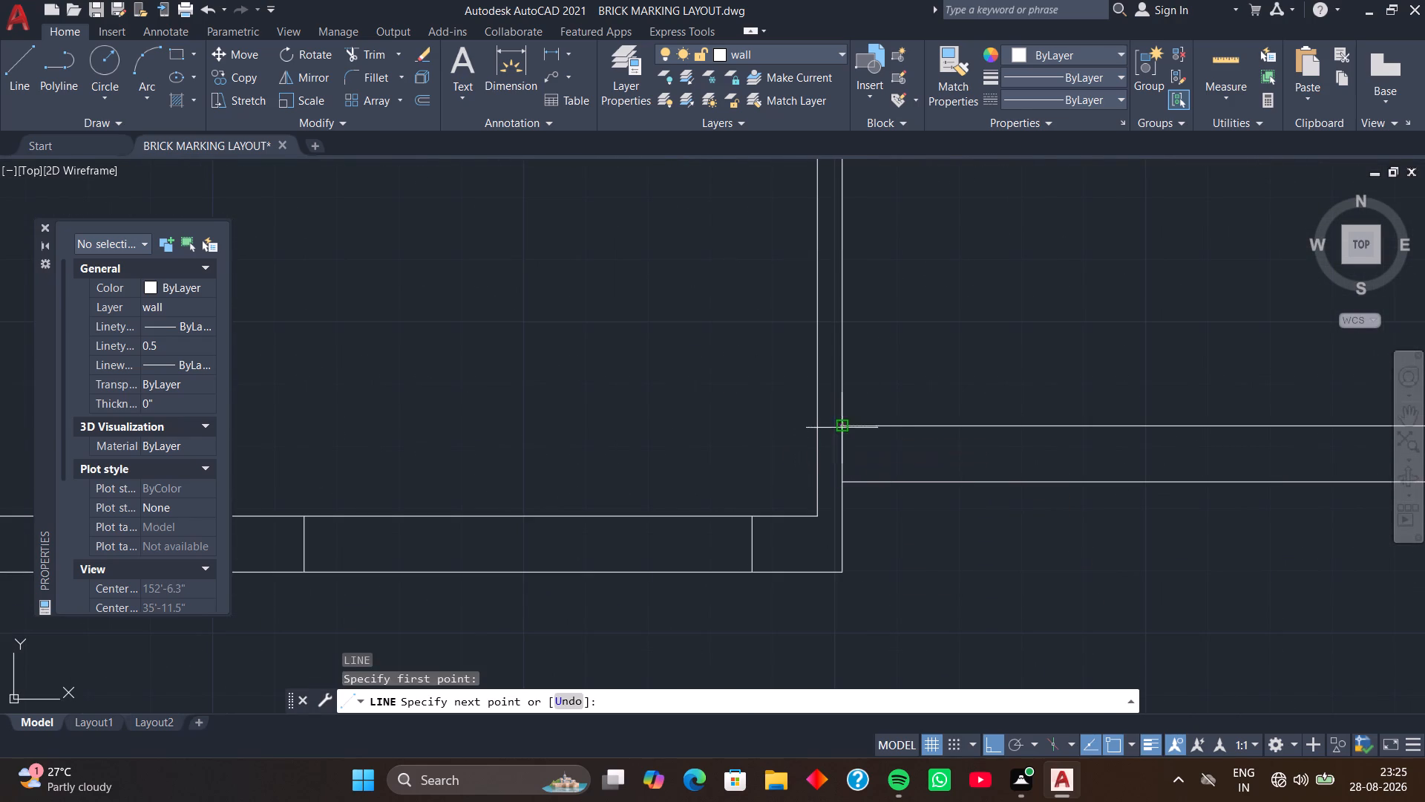
key("space")
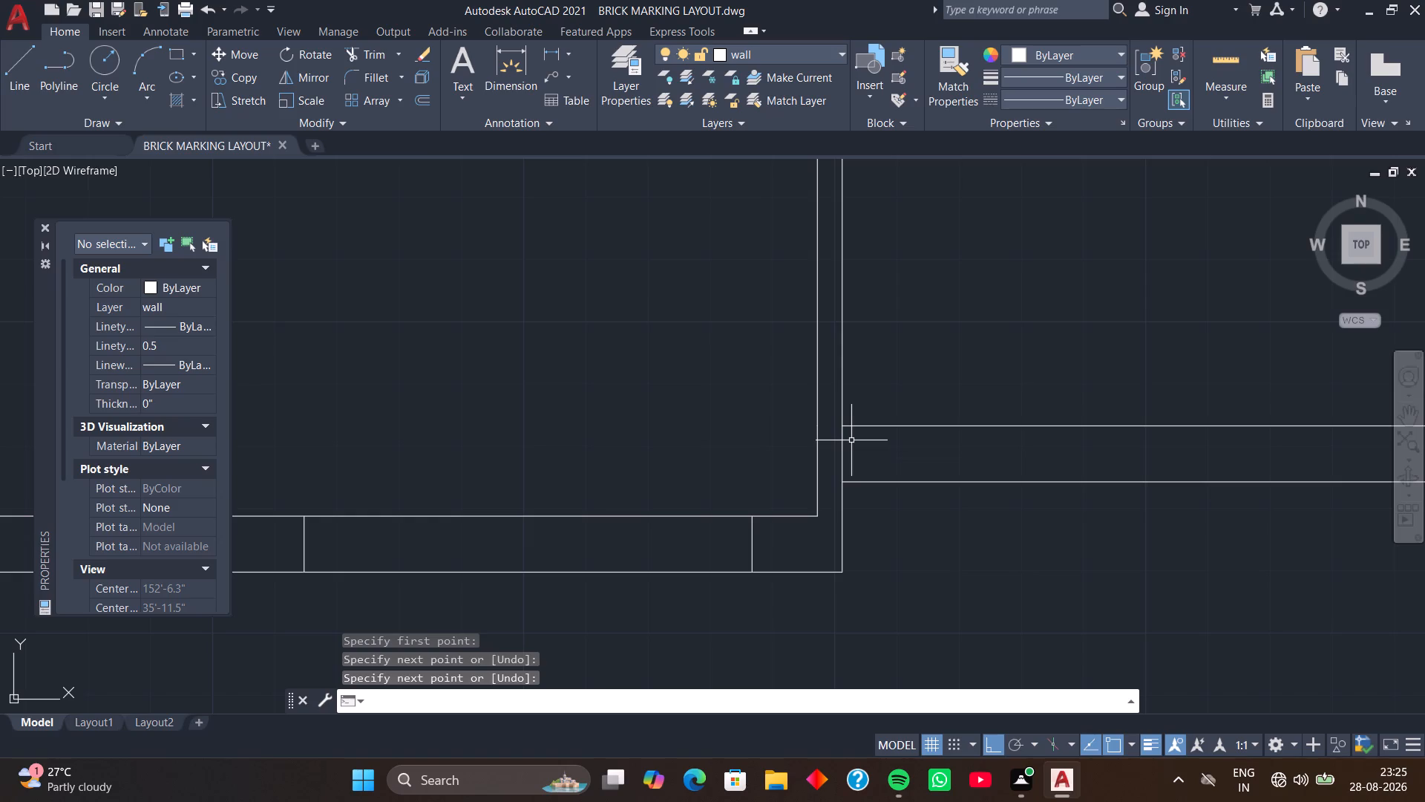
Move the short line across the central room's south wall 6" east of the room's inner southwest corner.
left_click(842, 443)
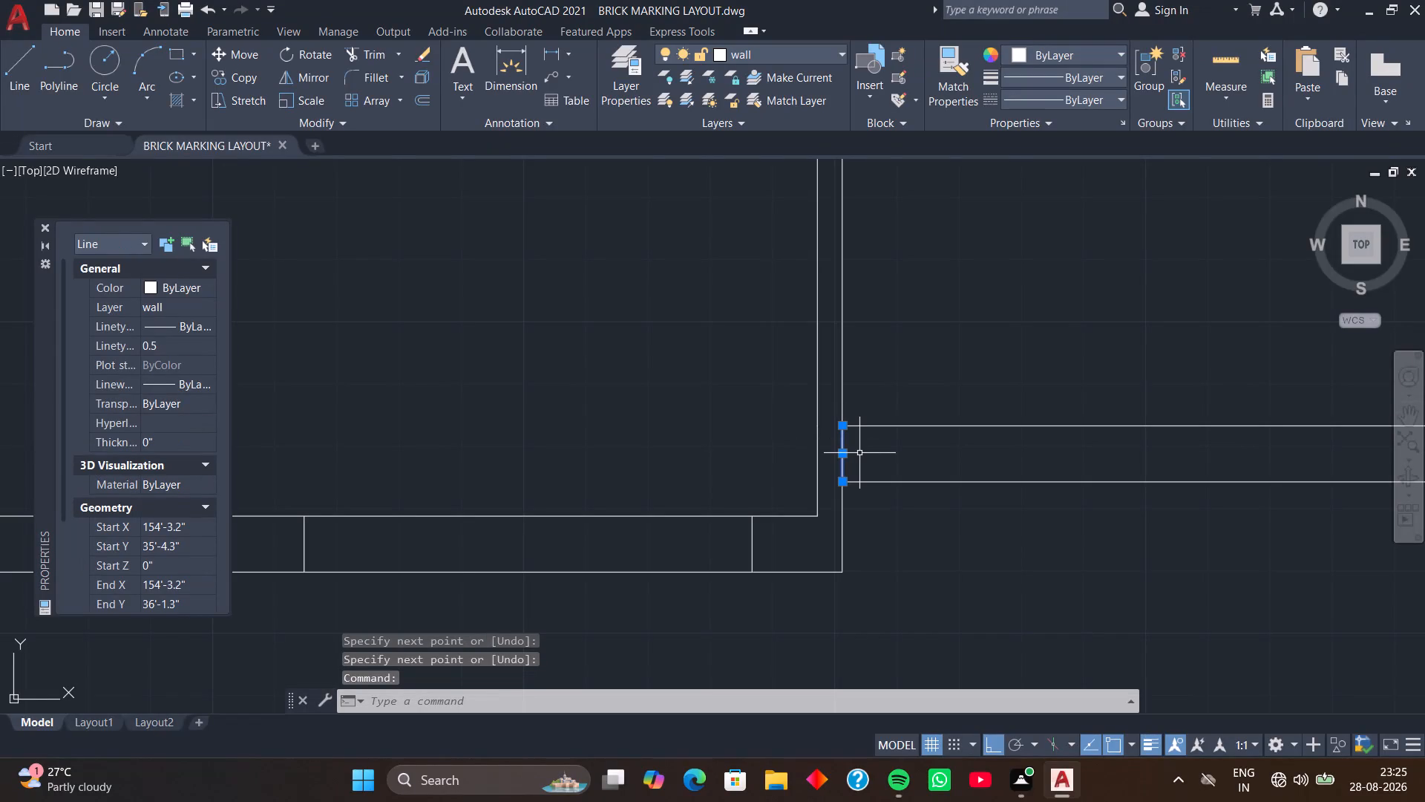
type("M")
key("space")
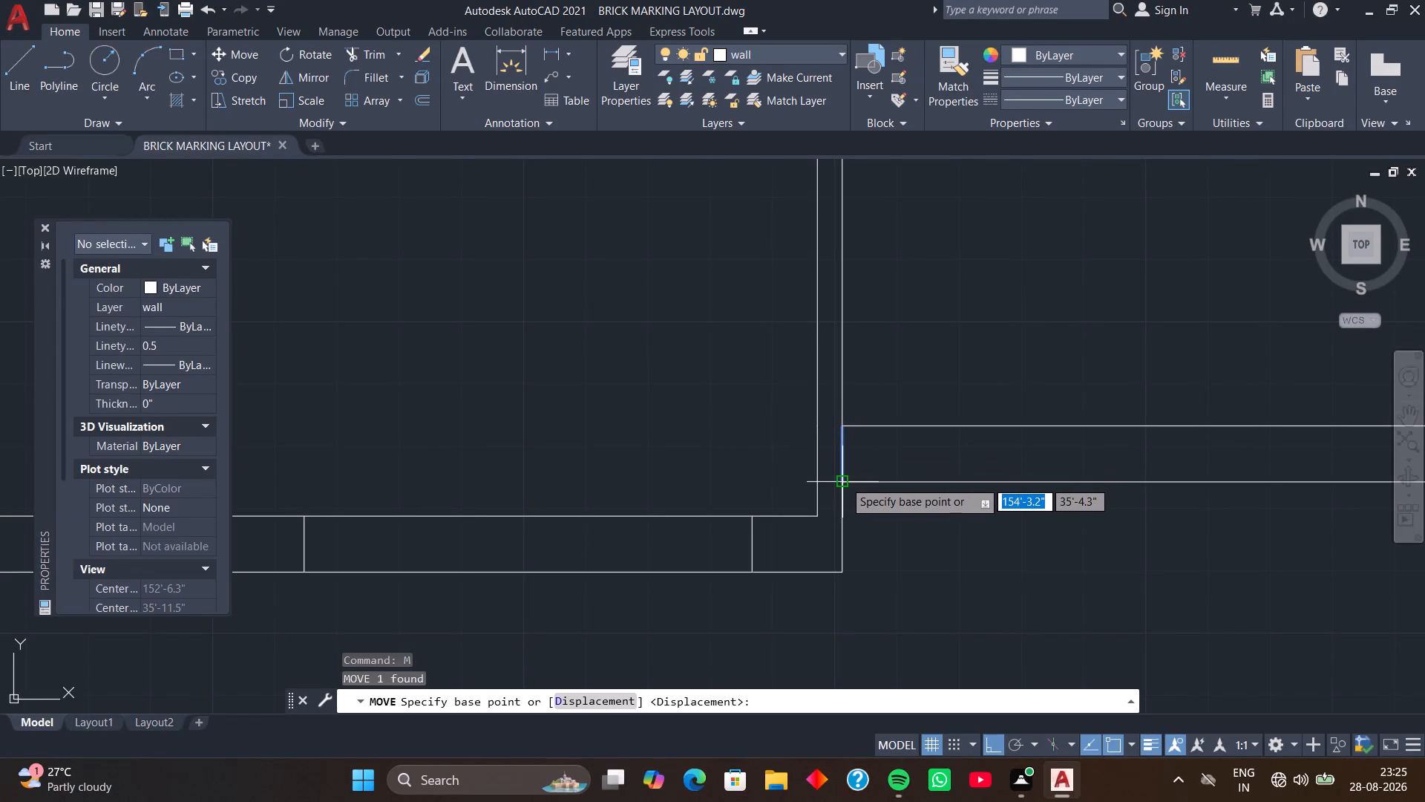
left_click(843, 480)
key("6")
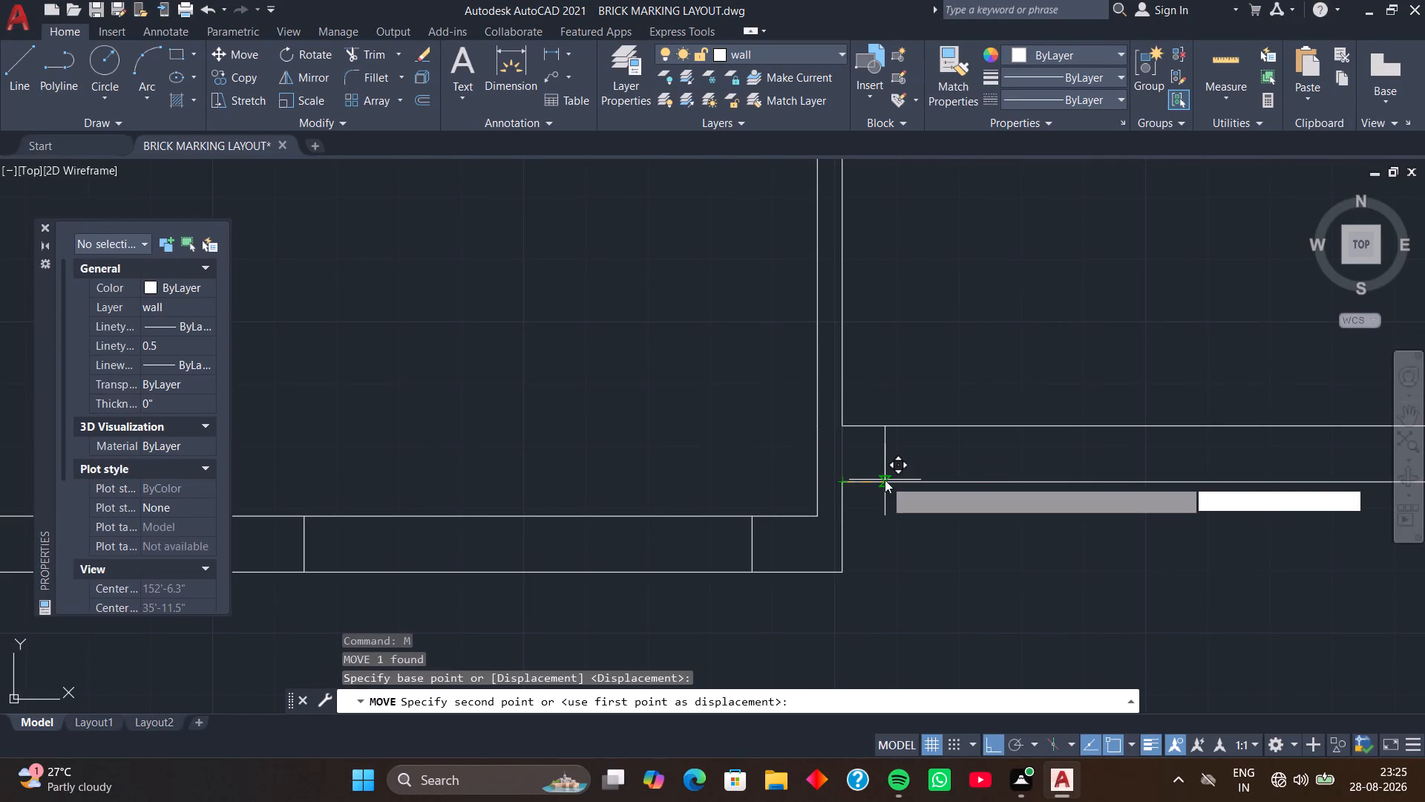
key("Return")
Copy the short line across the central room's south wall 2' to the east.
left_click(878, 474)
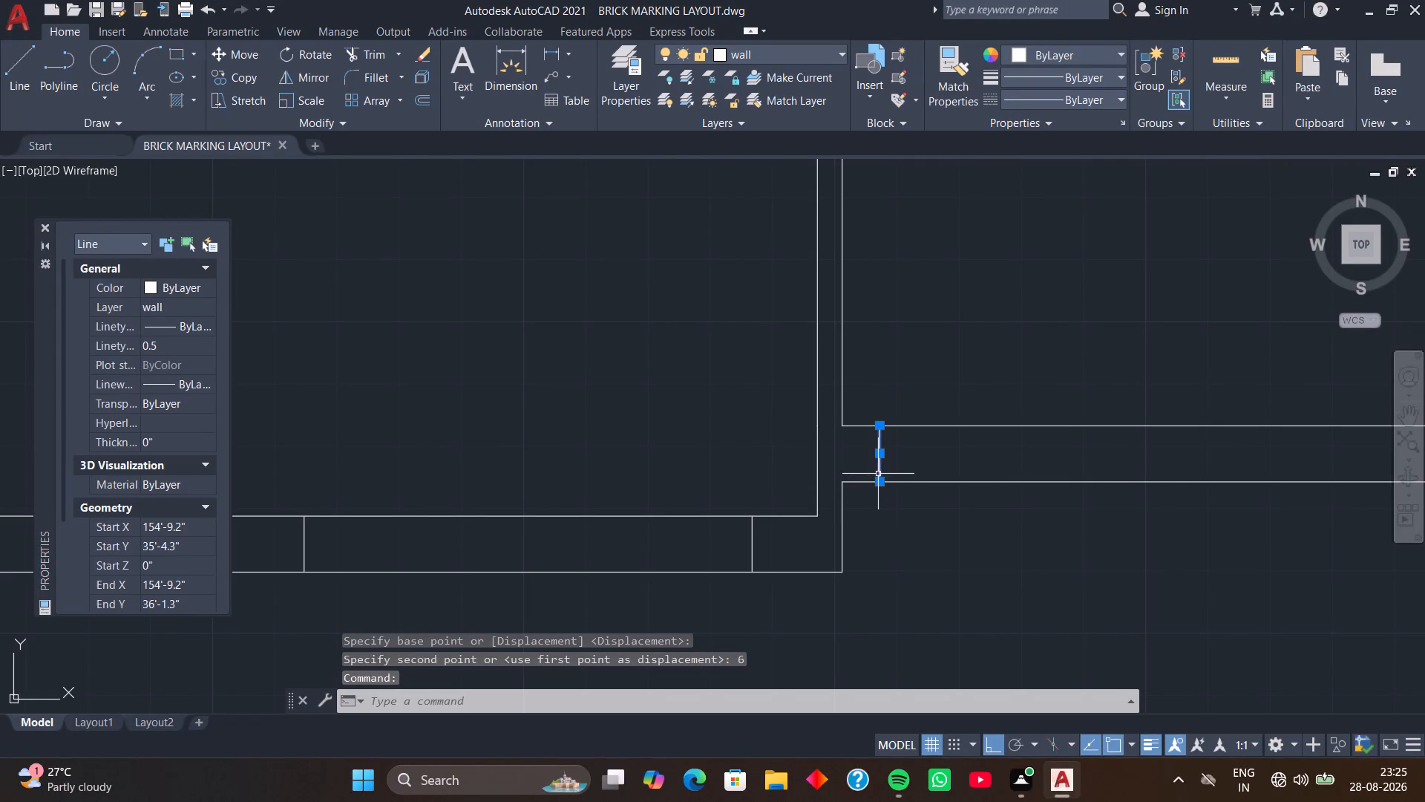
key("c")
type("O")
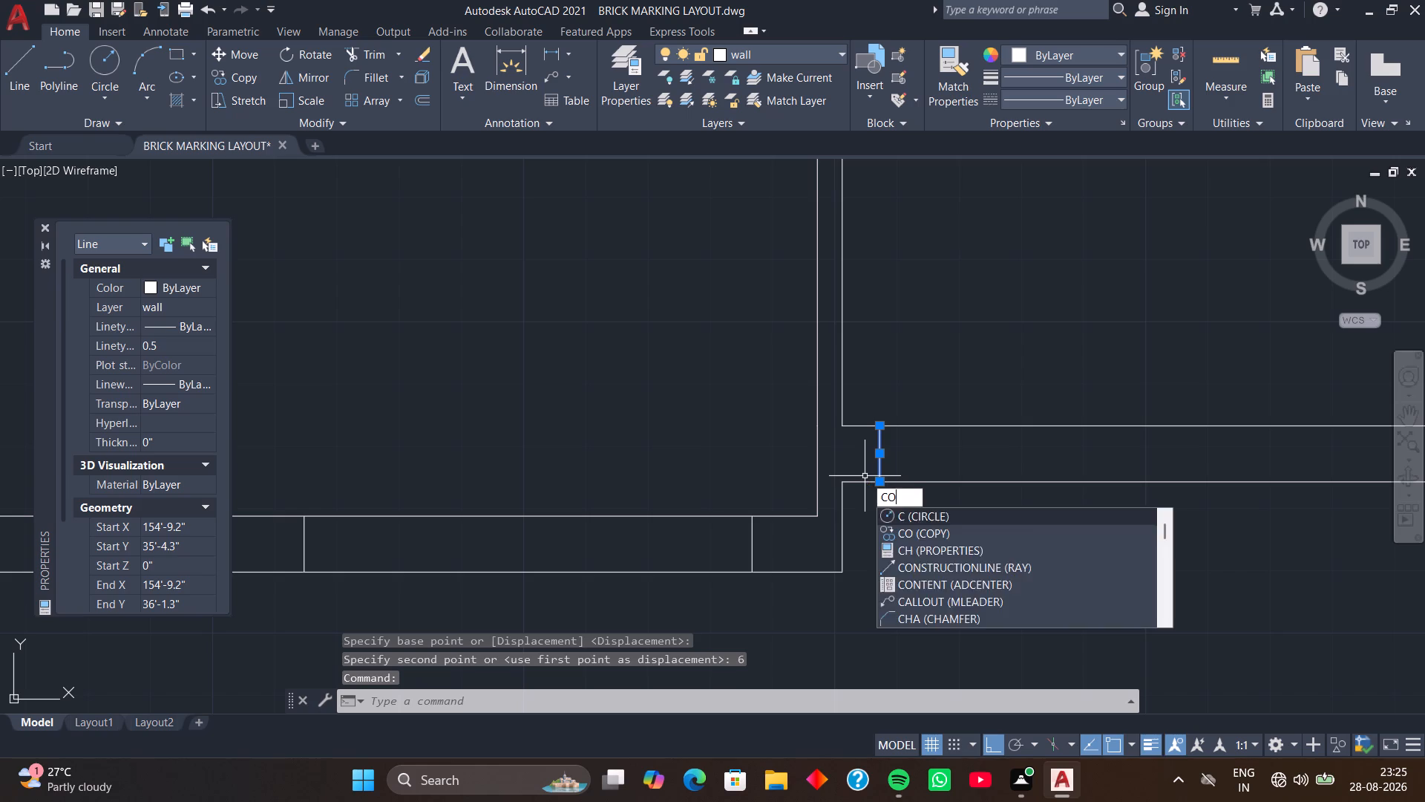
key("space")
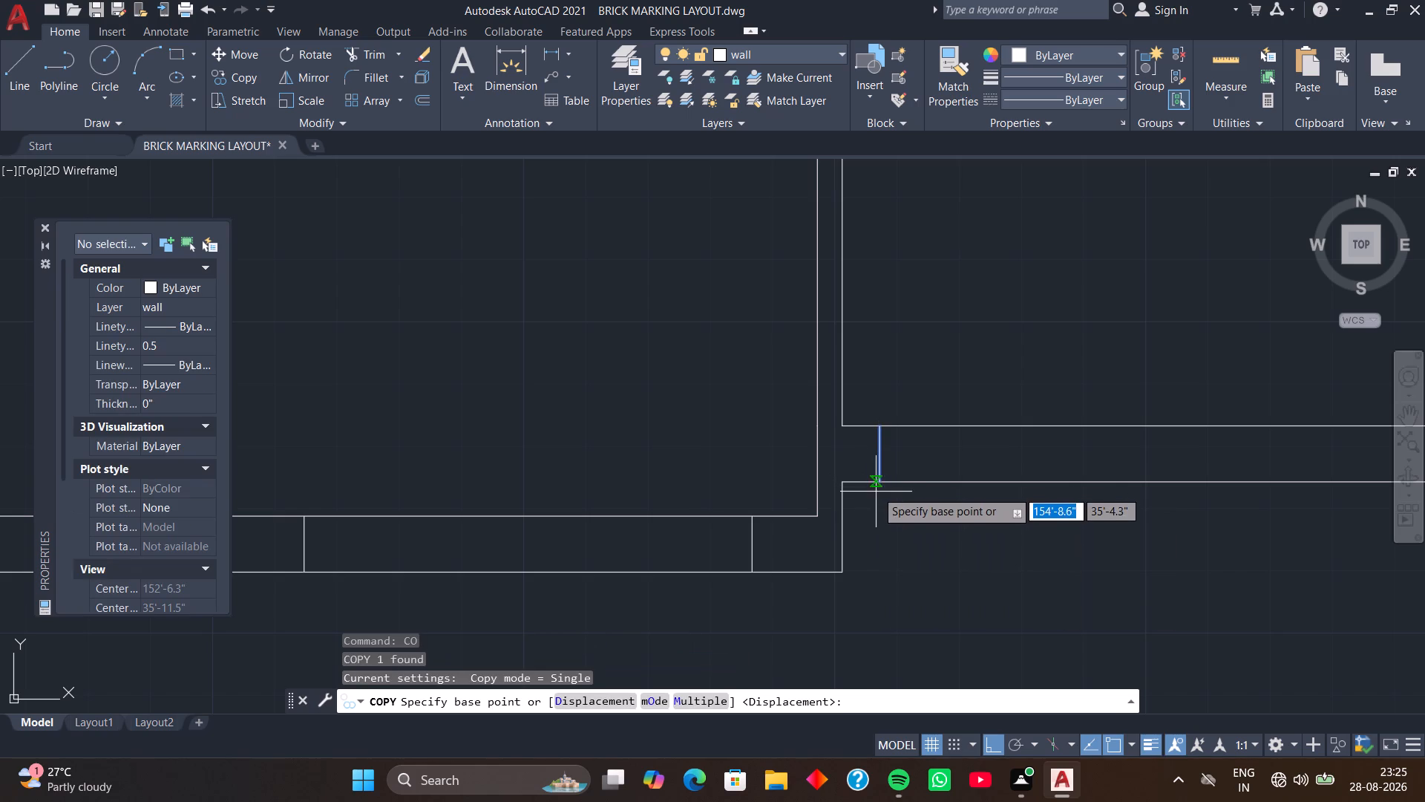
left_click(879, 480)
type("2'")
key("Return")
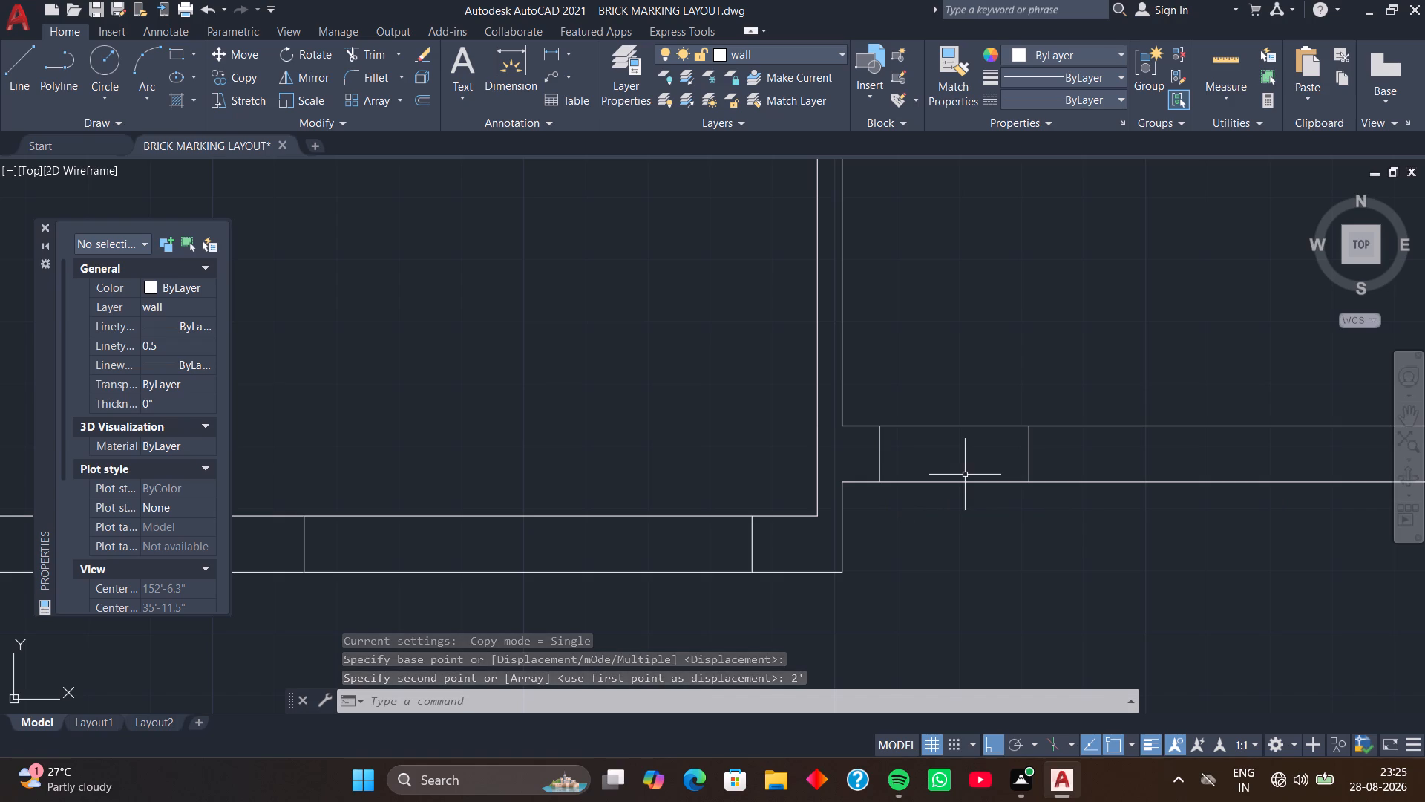
Draw a 9" line across the south wall's thickness at the central room's inner southeast corner.
scroll(965, 475, "down", 2)
scroll(1121, 534, "down", 1)
middle_click_drag(1139, 531, 1056, 540)
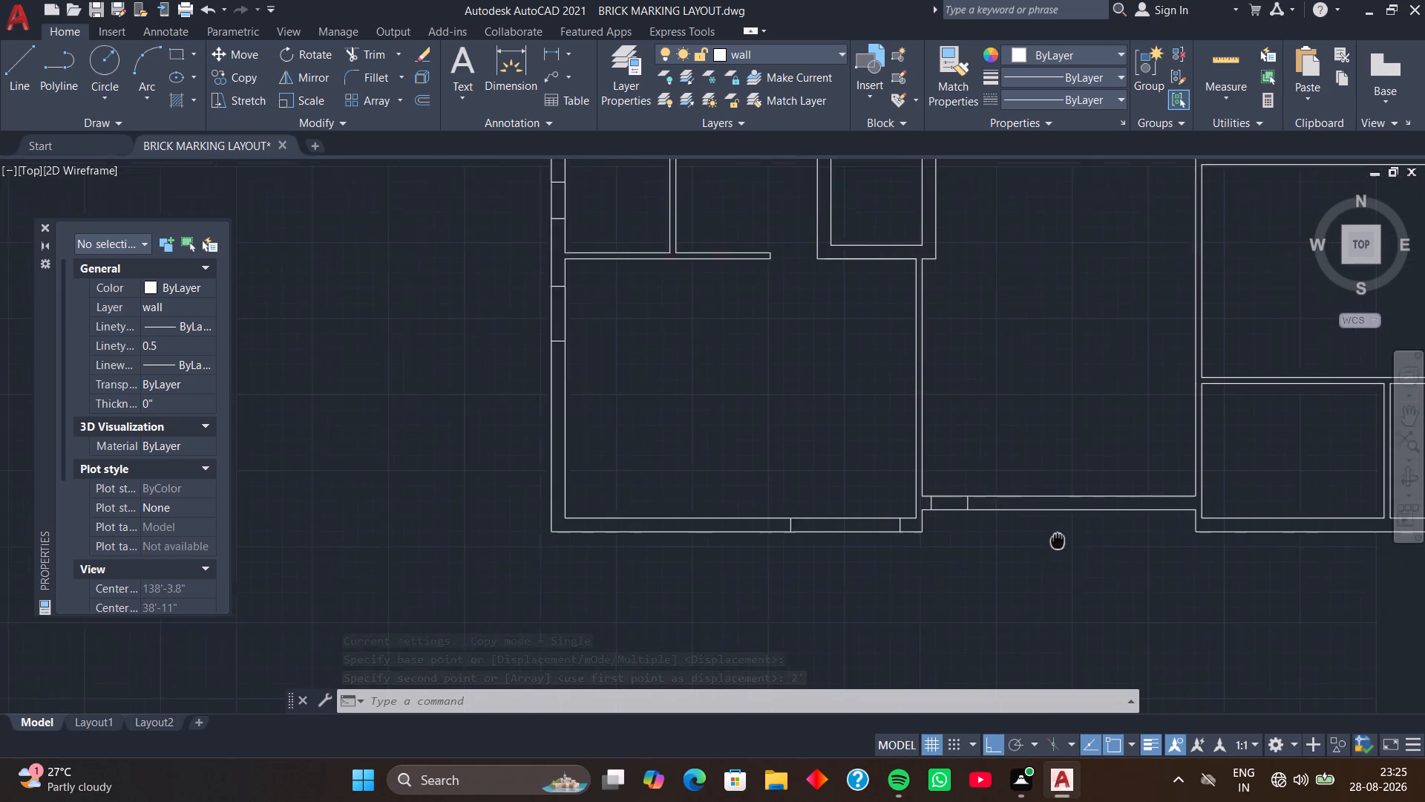
middle_click_drag(1056, 540, 1032, 544)
middle_click_drag(1178, 521, 1142, 532)
scroll(1130, 526, "up", 3)
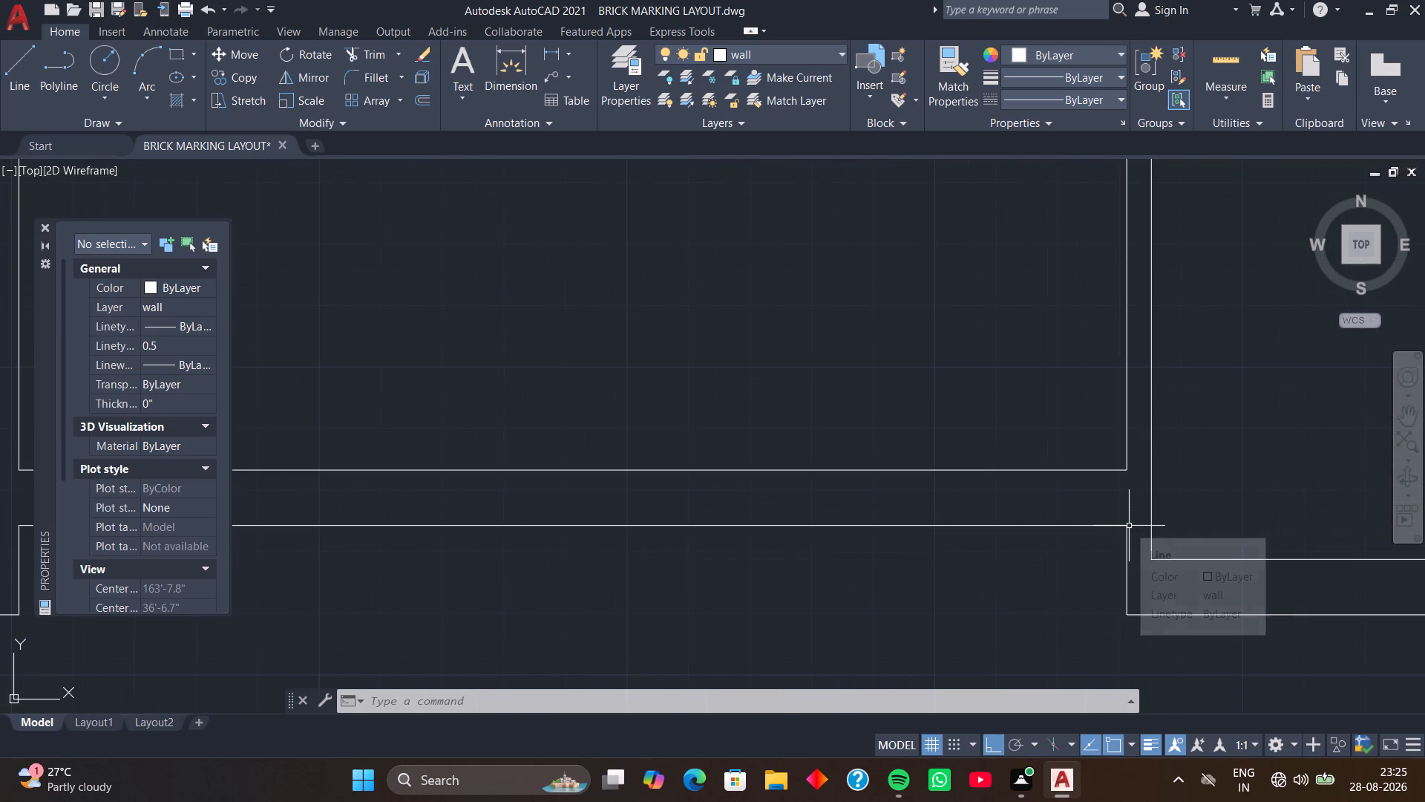
key("l")
key("Return")
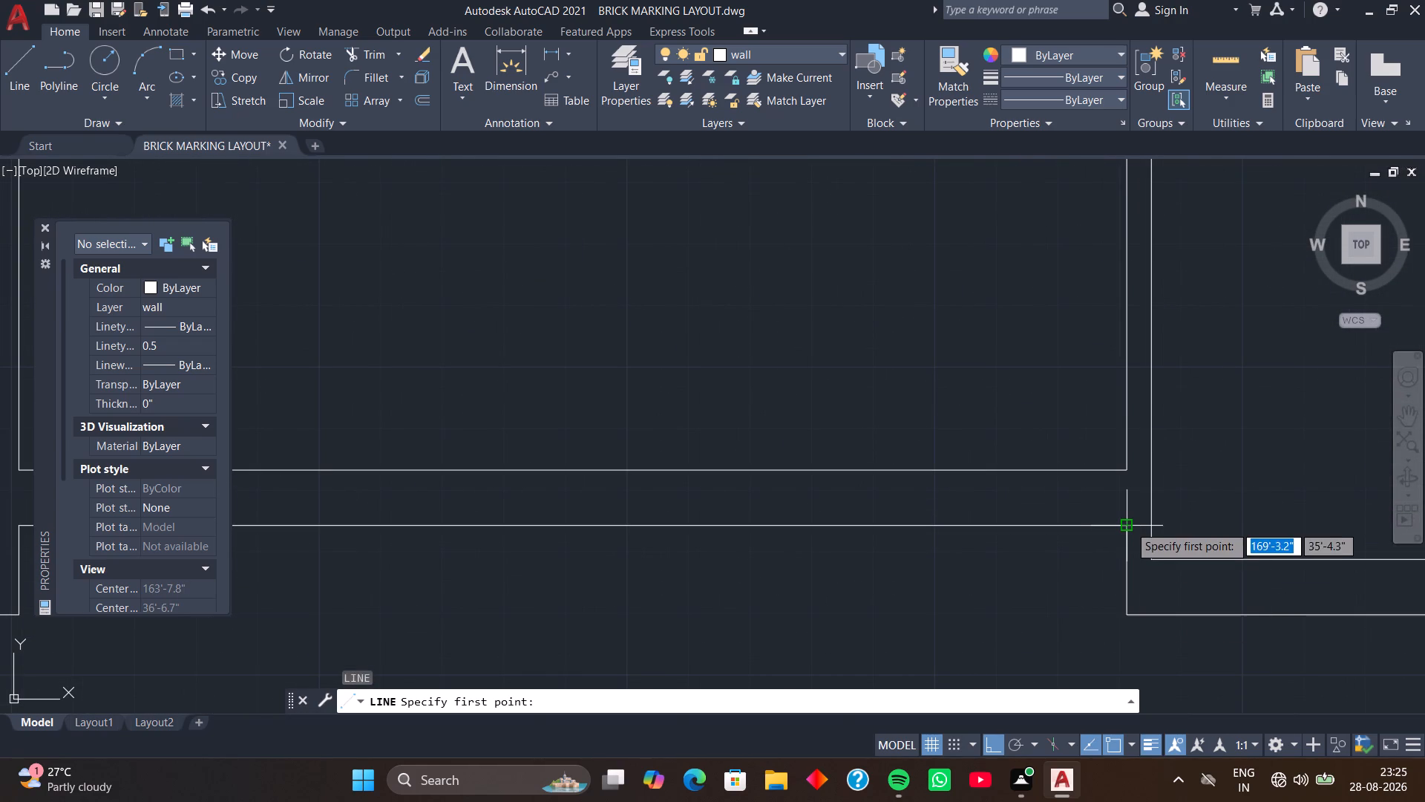
left_click(1129, 525)
left_click(1128, 470)
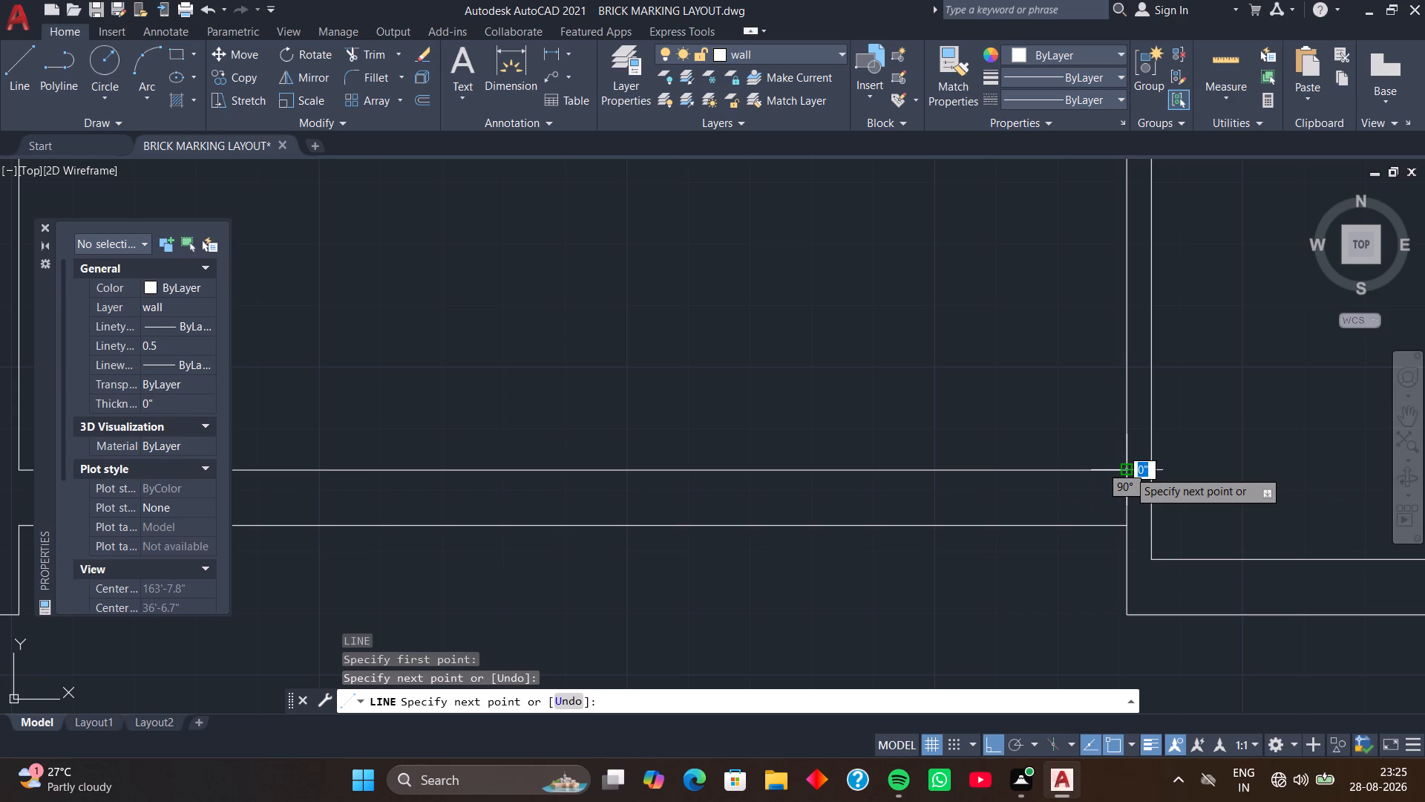
key("space")
Move the short line across the central room's south wall 6" west of the room's inner southeast corner.
left_click(1128, 488)
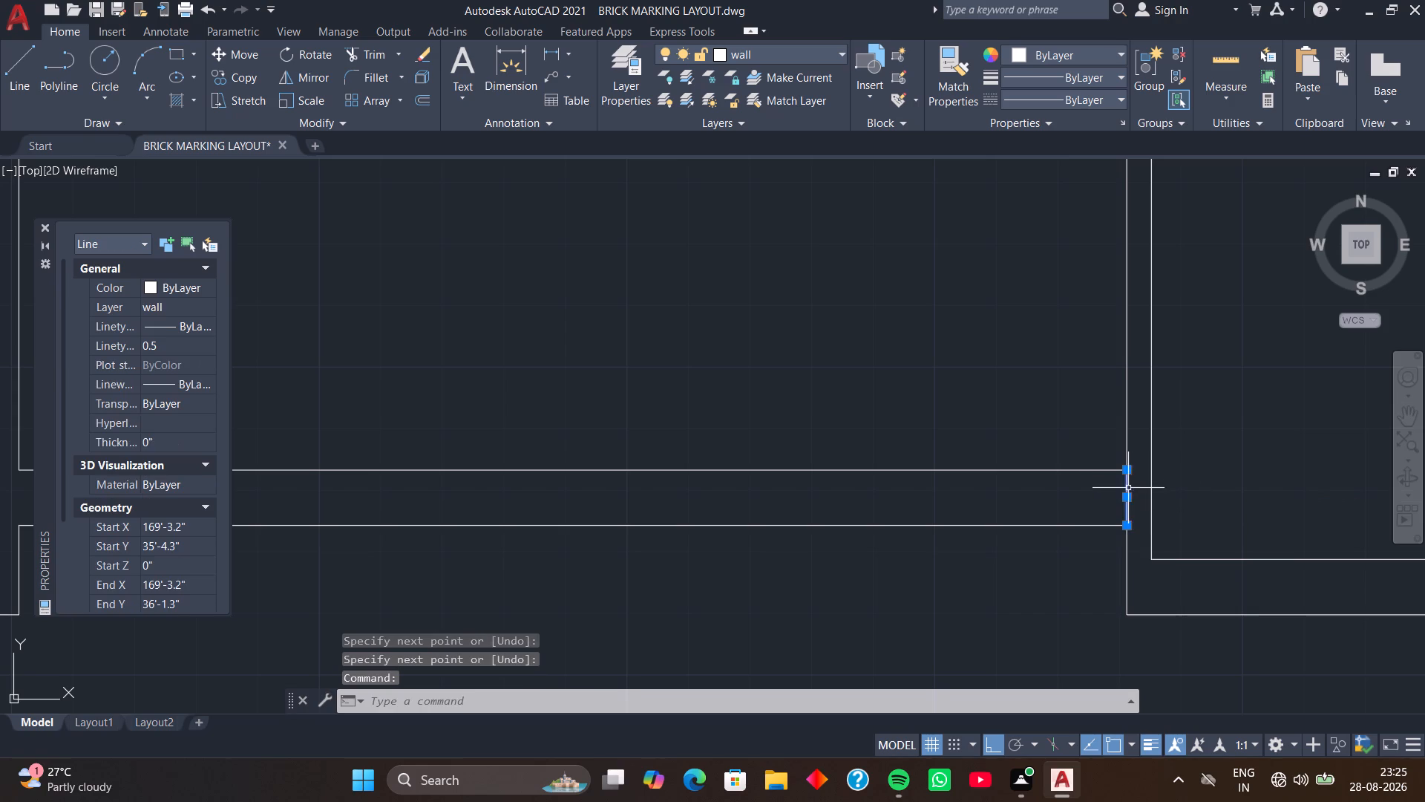
type("M")
key("space")
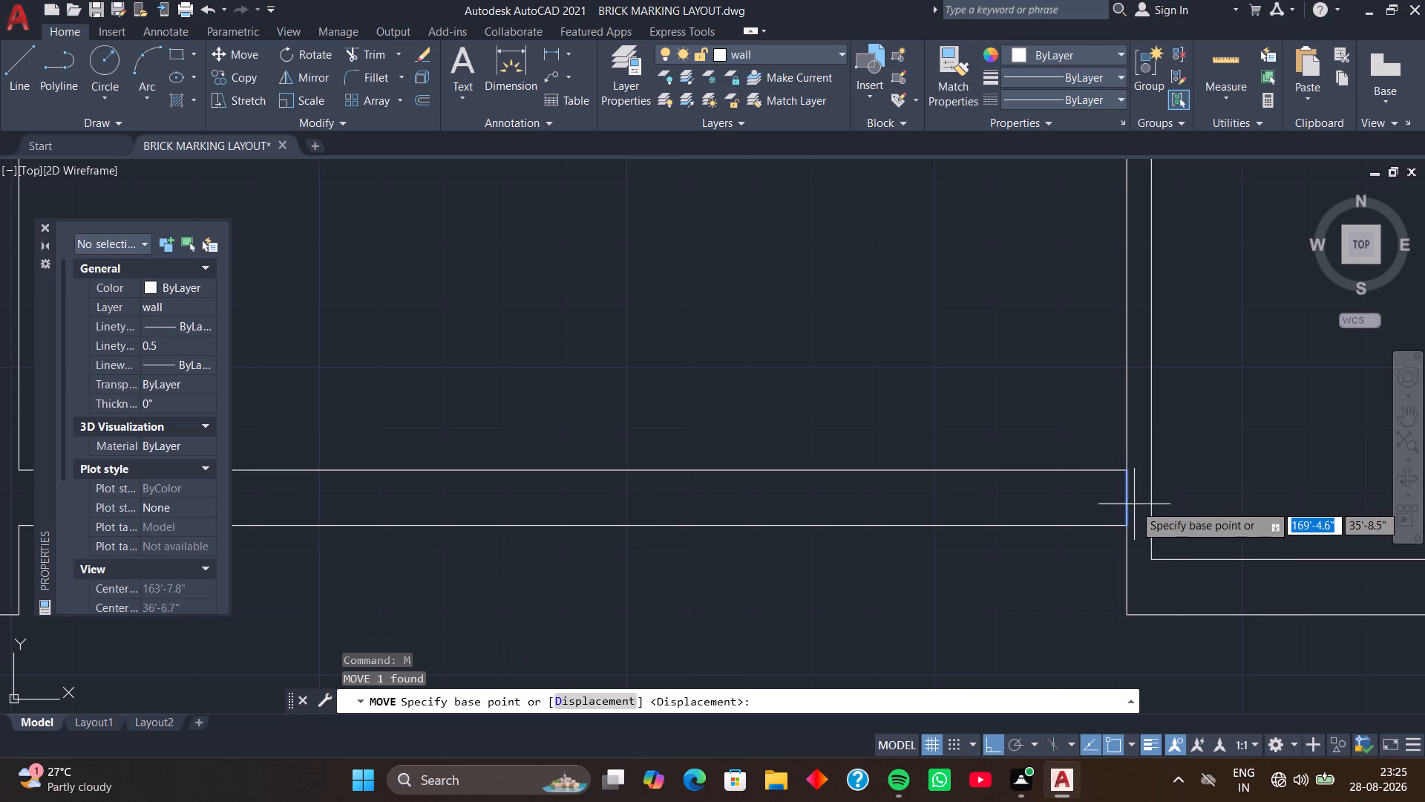
left_click(1124, 525)
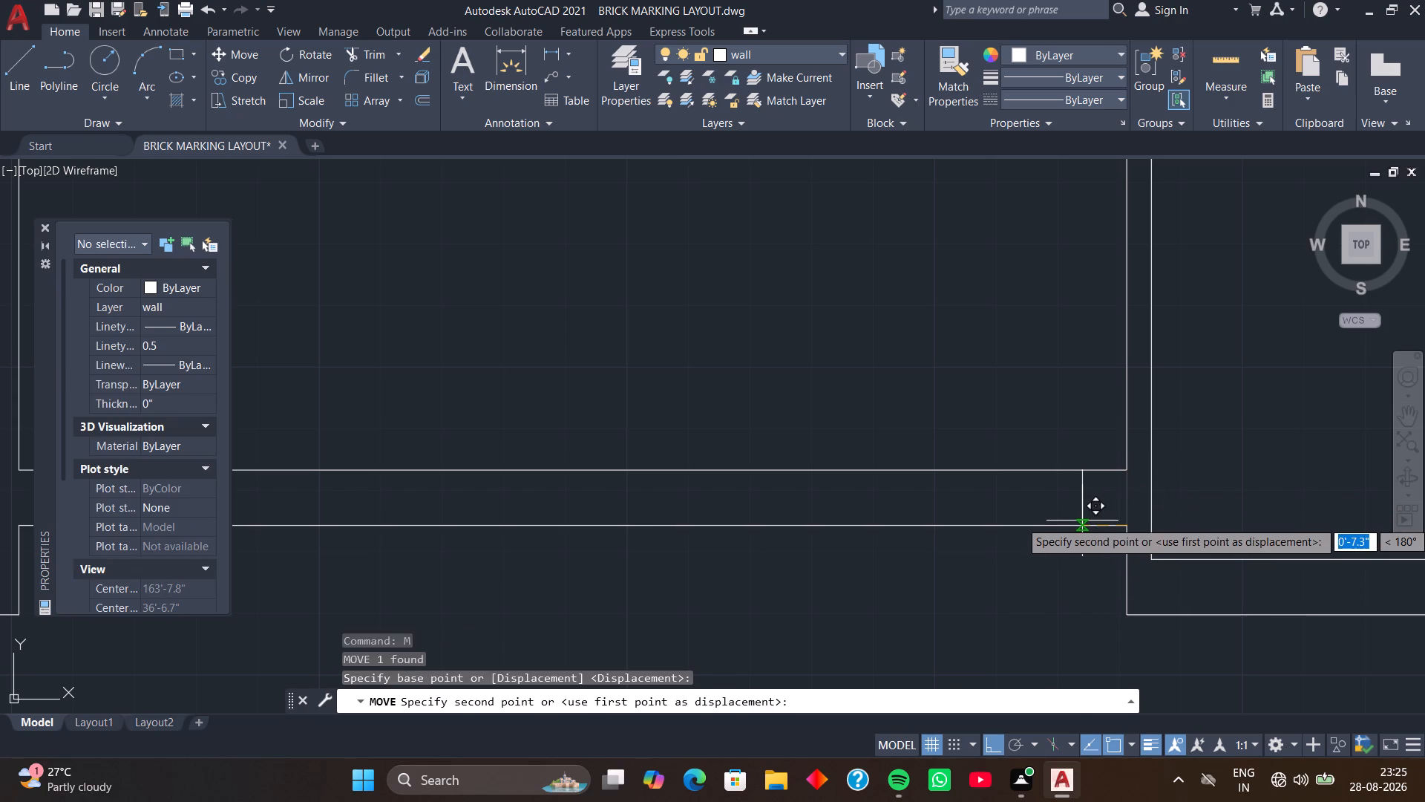
key("6")
key("Return")
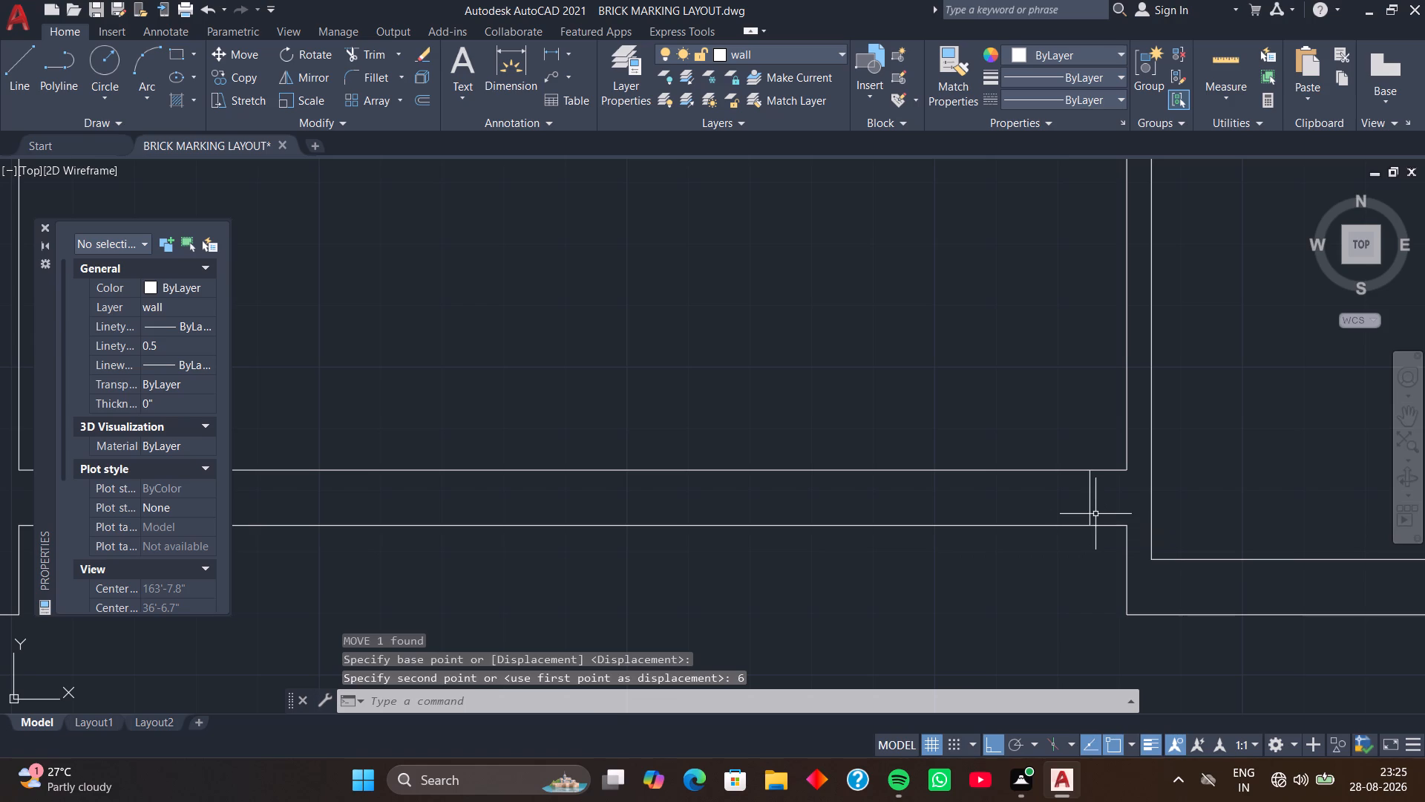
Copy the short line near the central room's inner southeast corner 2' to the west across the same south wall.
left_click(1092, 512)
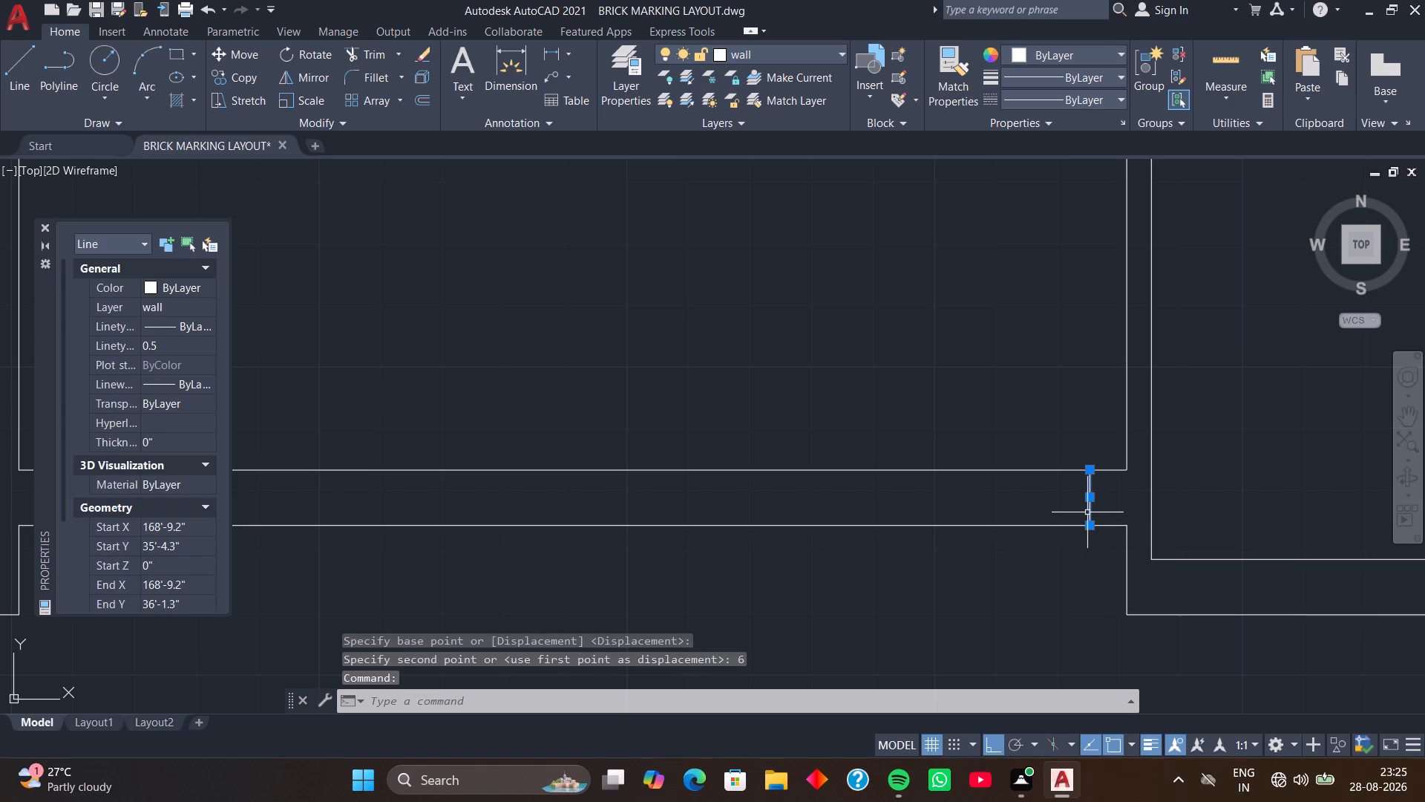
type("CO")
key("space")
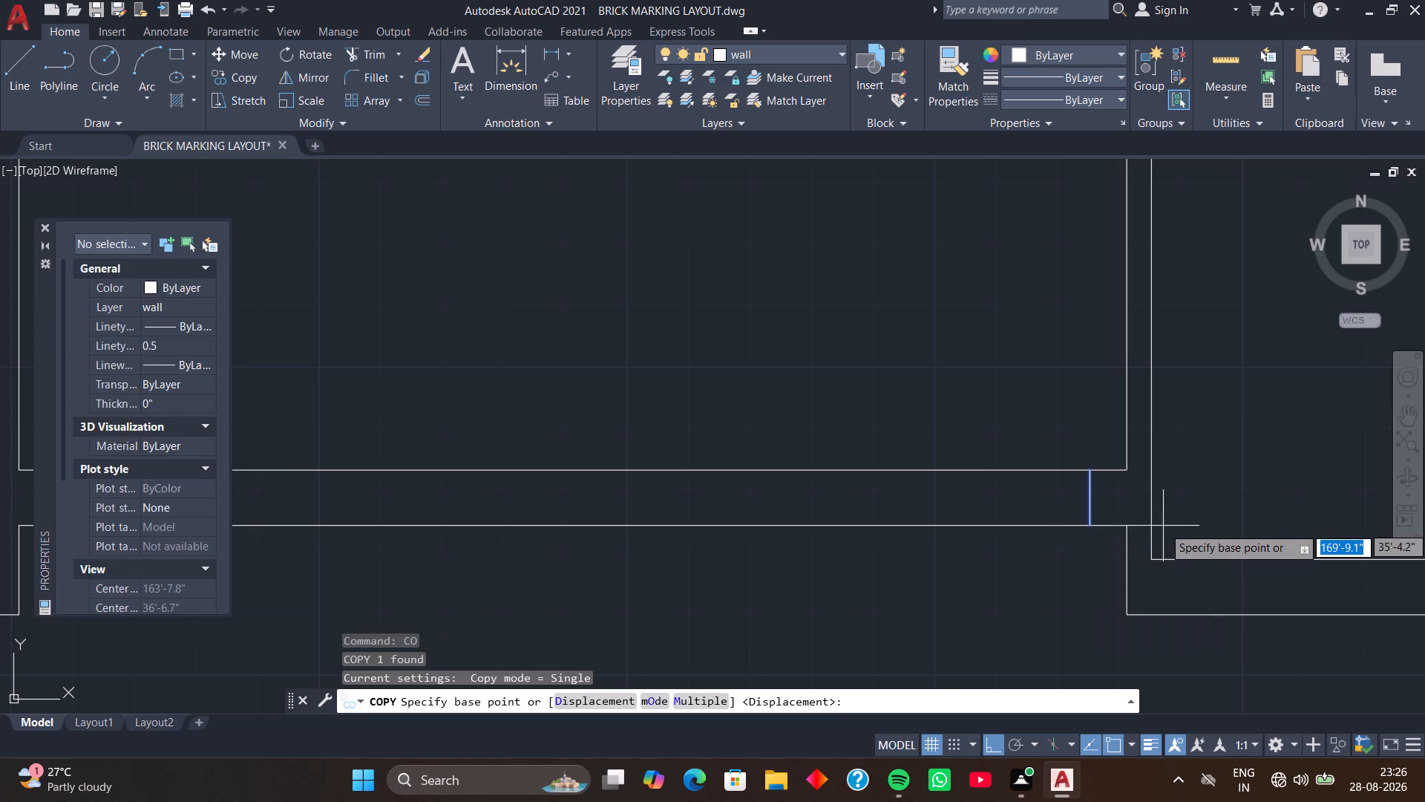
left_click(1089, 524)
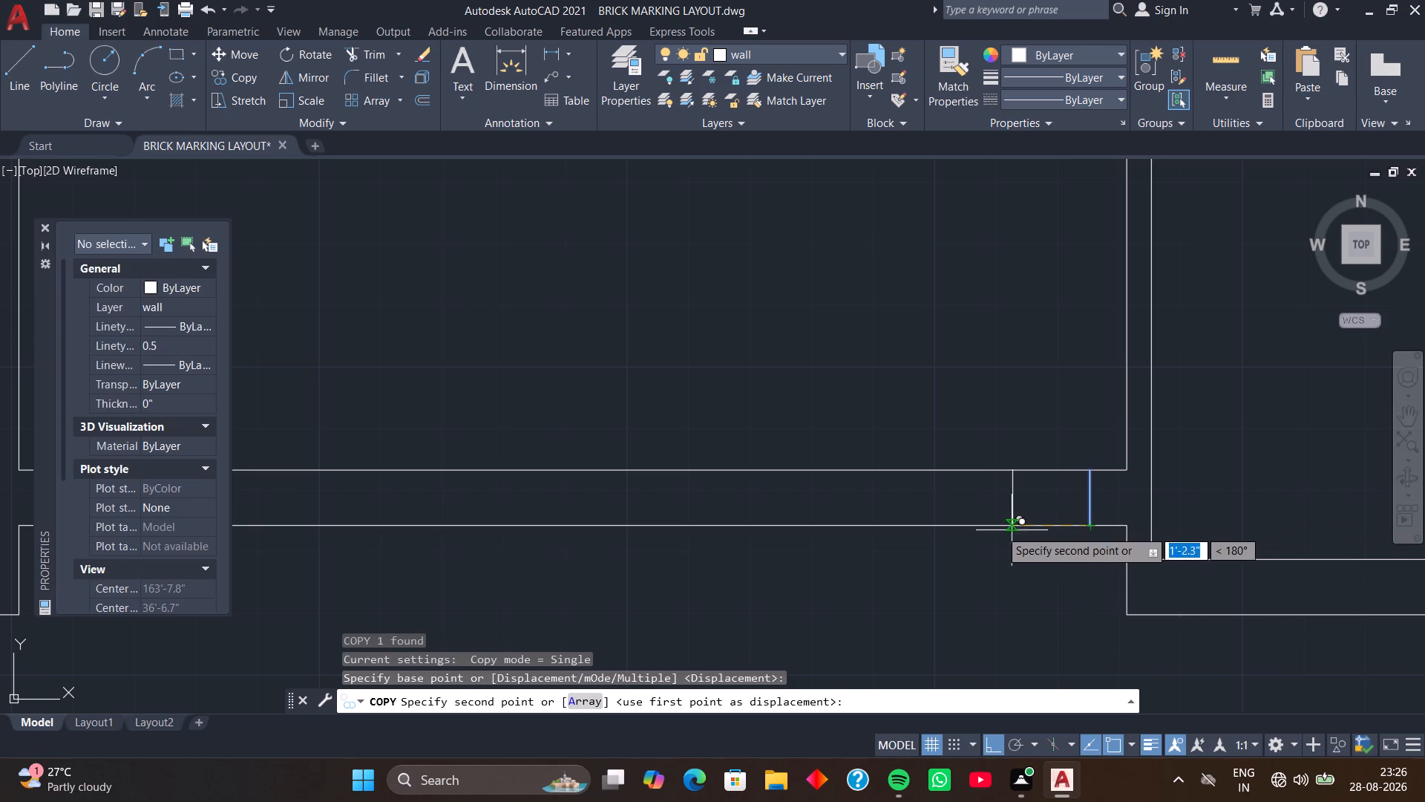
type("2'")
key("Return")
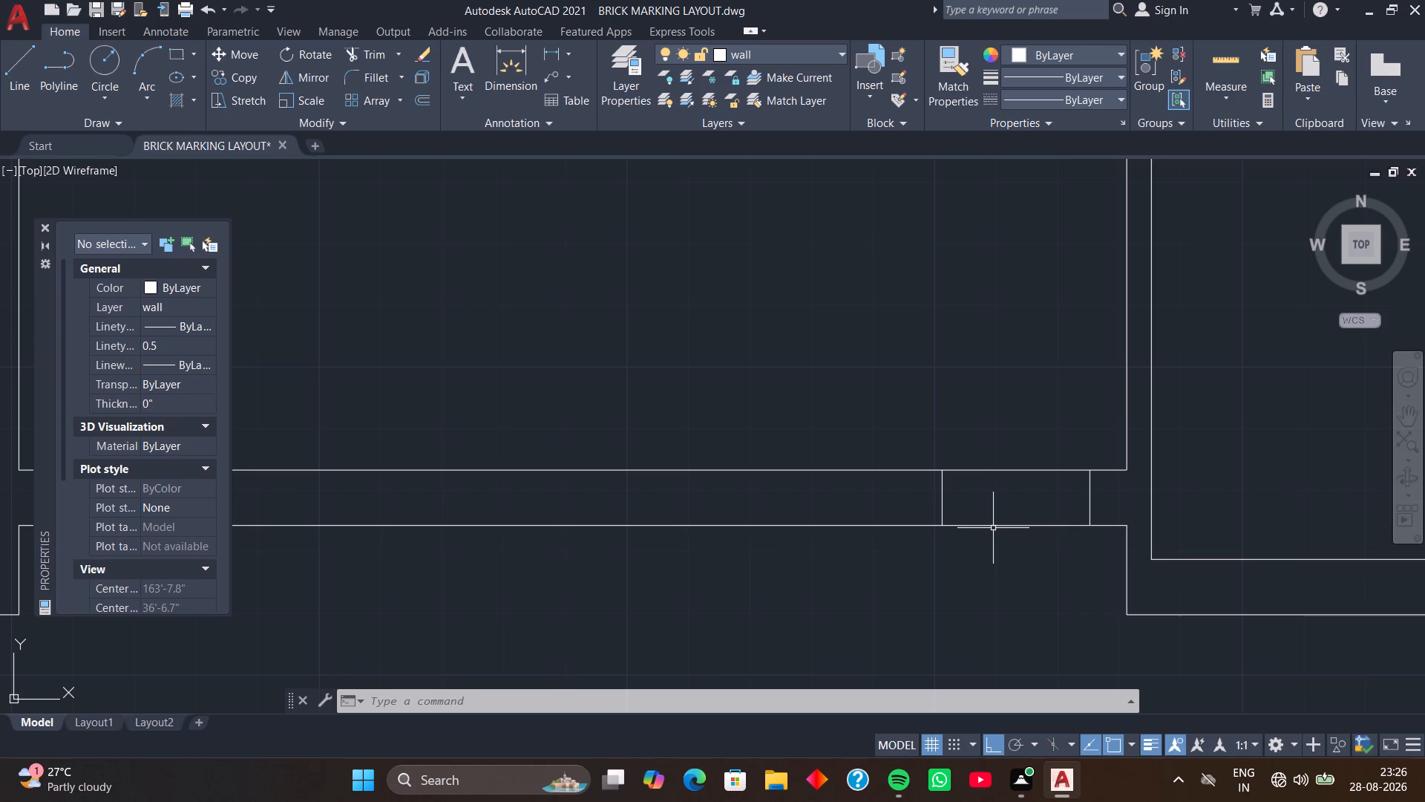
Draw a 9" line across the south wall's thickness at the inner southeast corner of the room just east of the central room.
scroll(993, 528, "down", 3)
scroll(1196, 497, "down", 1)
middle_click_drag(1196, 497, 1064, 510)
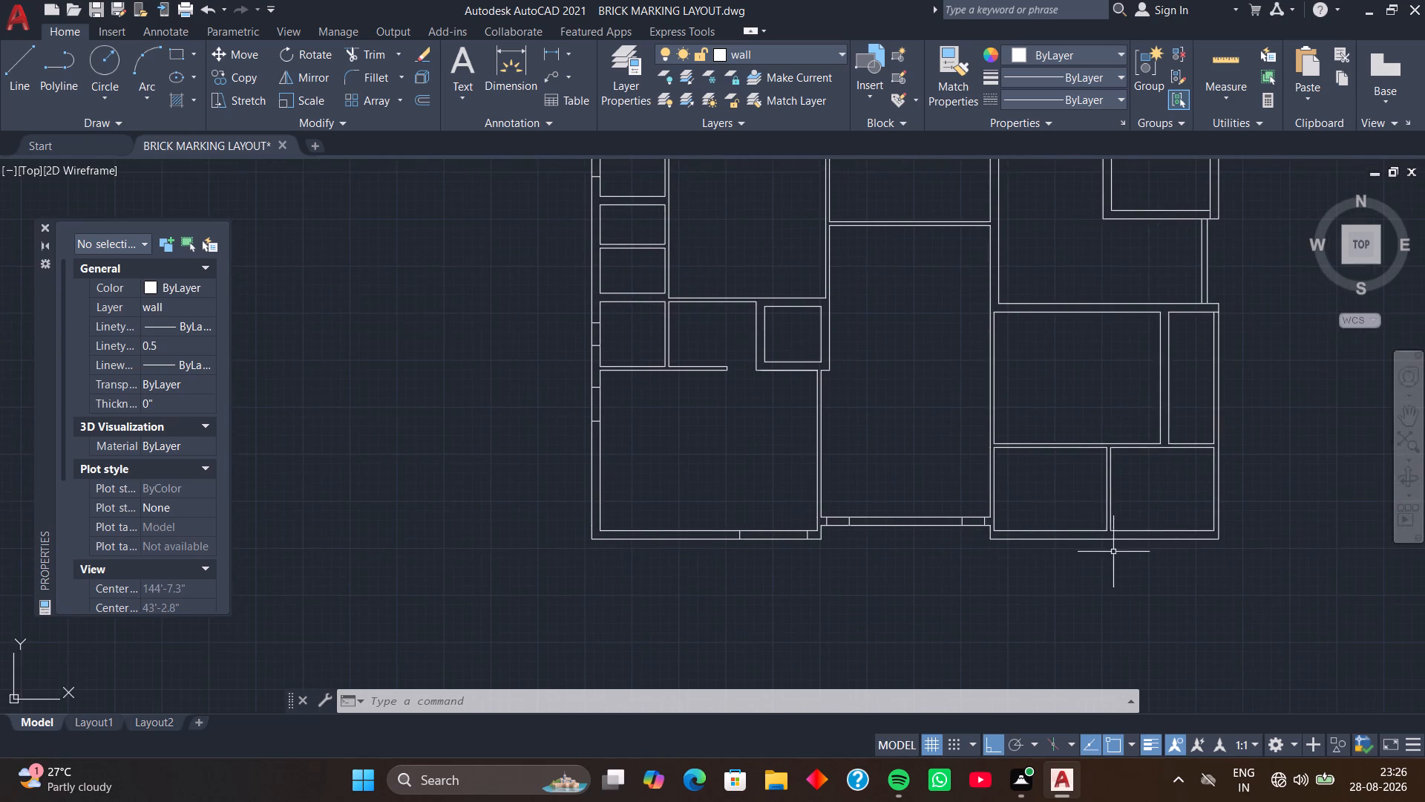
scroll(1113, 552, "up", 3)
middle_click_drag(1084, 523, 1082, 563)
scroll(1067, 547, "up", 1)
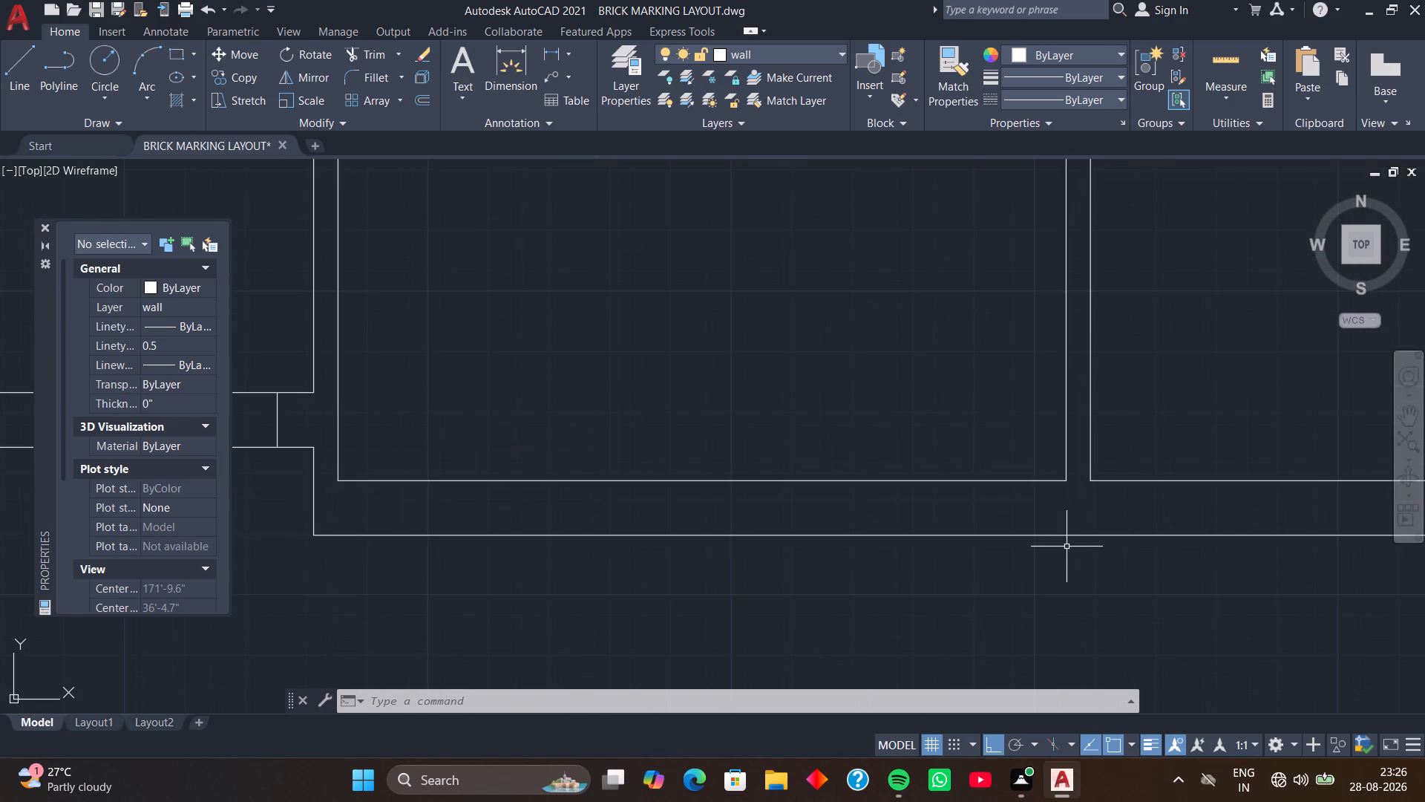
key("l")
key("Return")
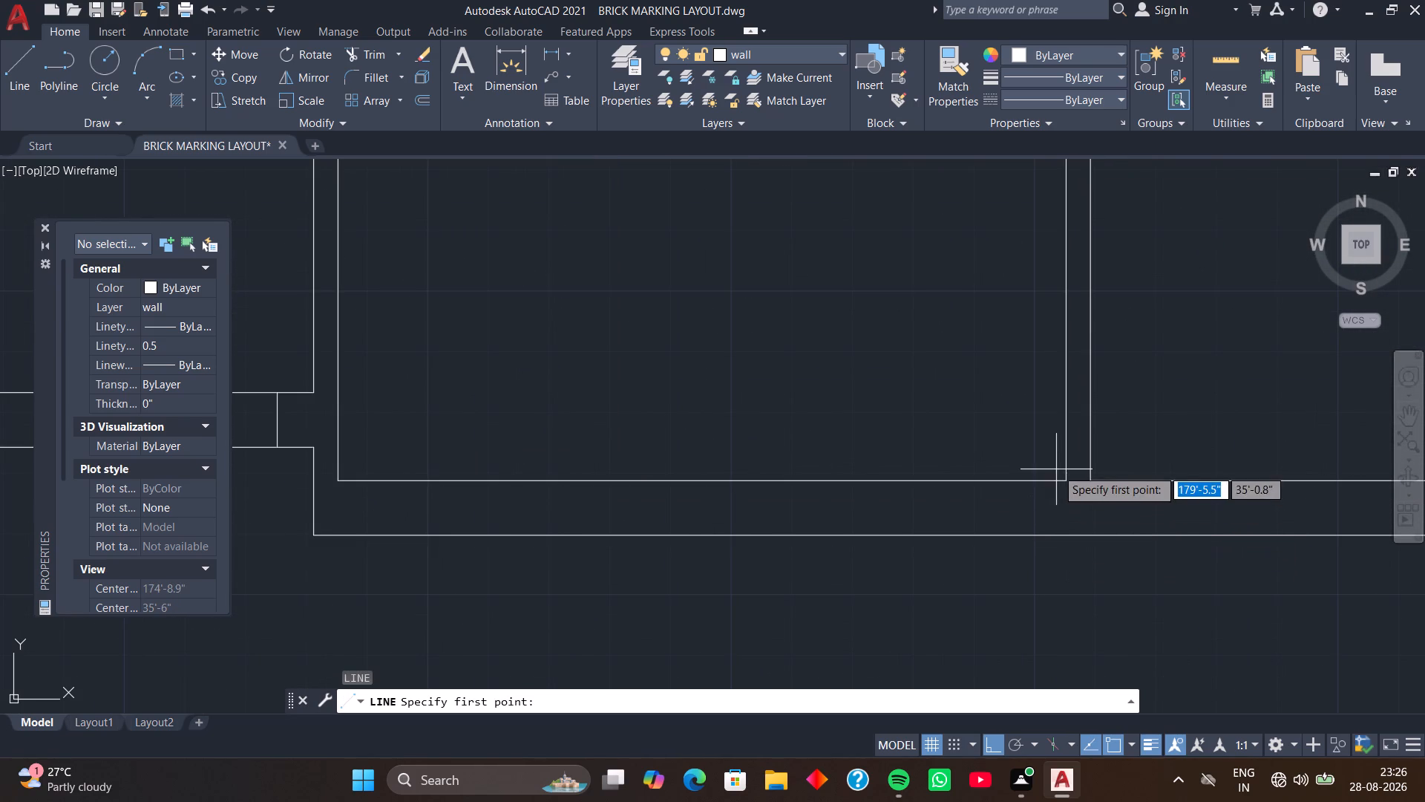
left_click(1065, 483)
left_click(1070, 541)
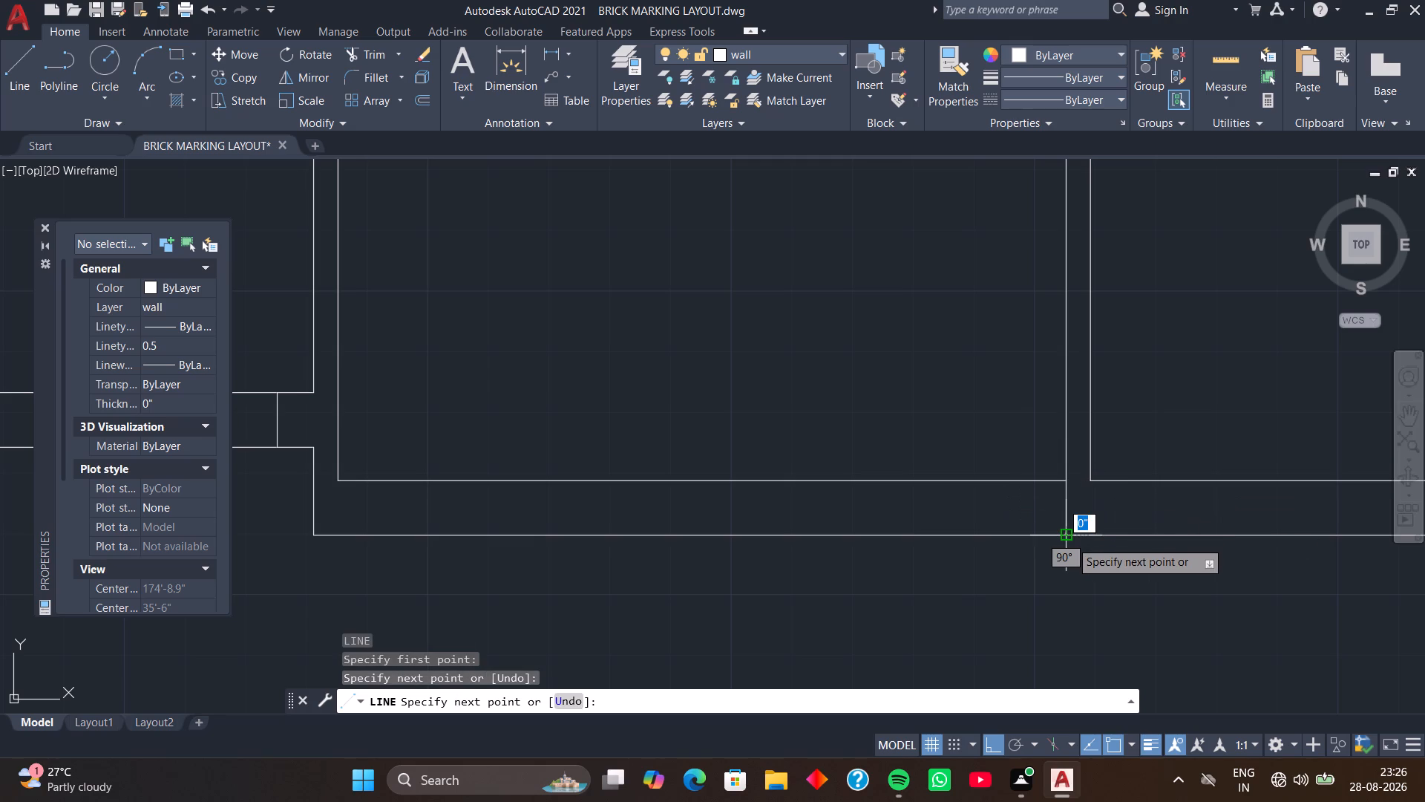
key("space")
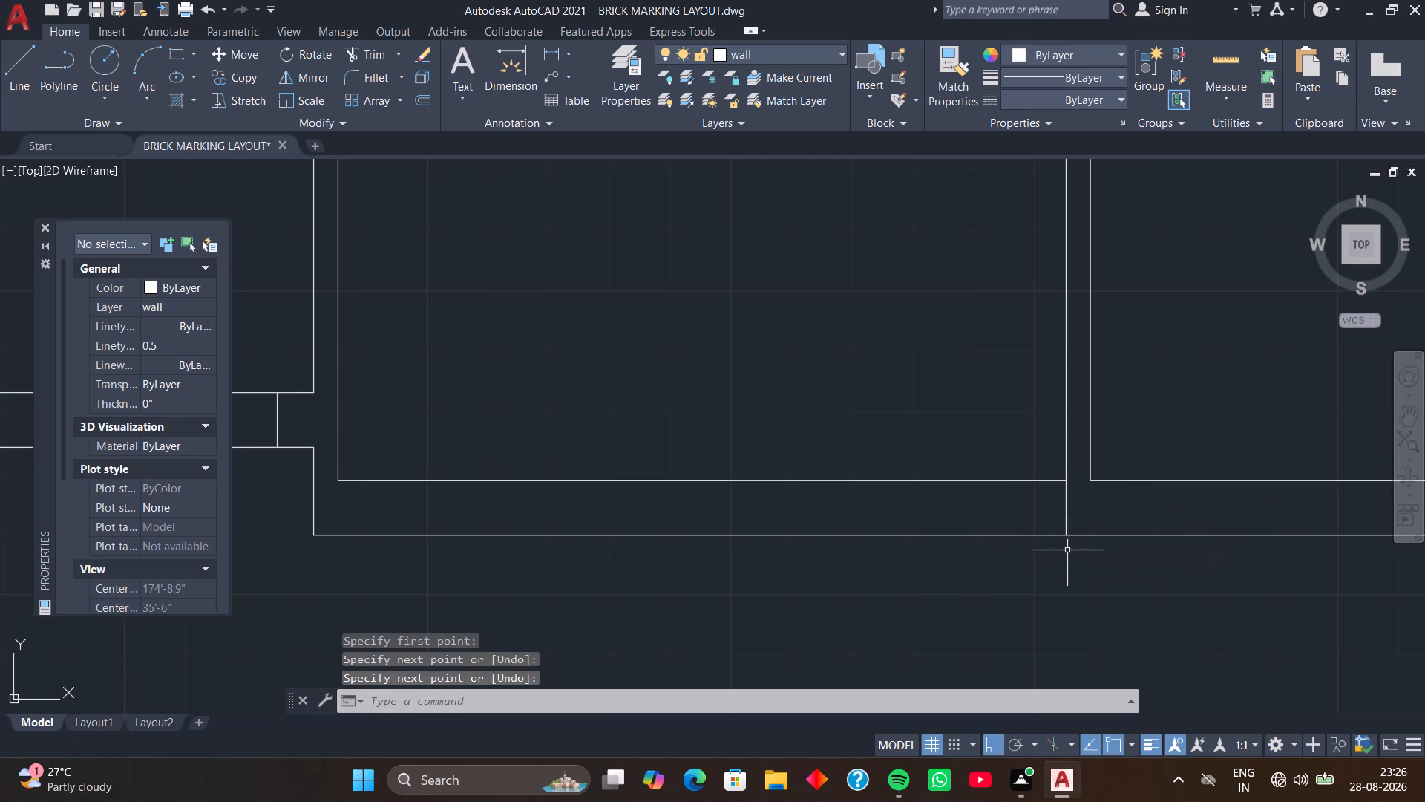
Move the new short line 2'1.5" west along the south wall from that room's inner southeast corner.
left_click(1067, 515)
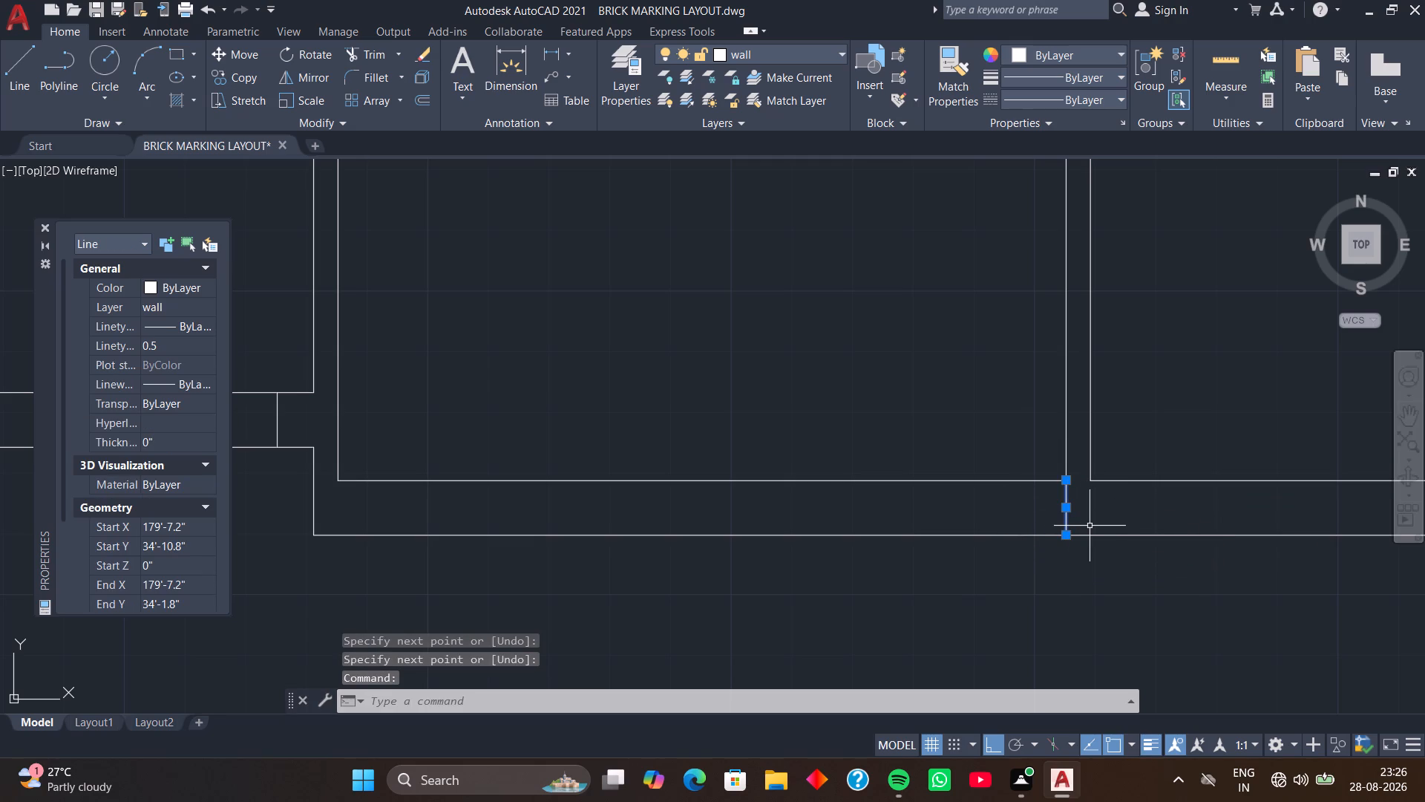
type("M")
key("space")
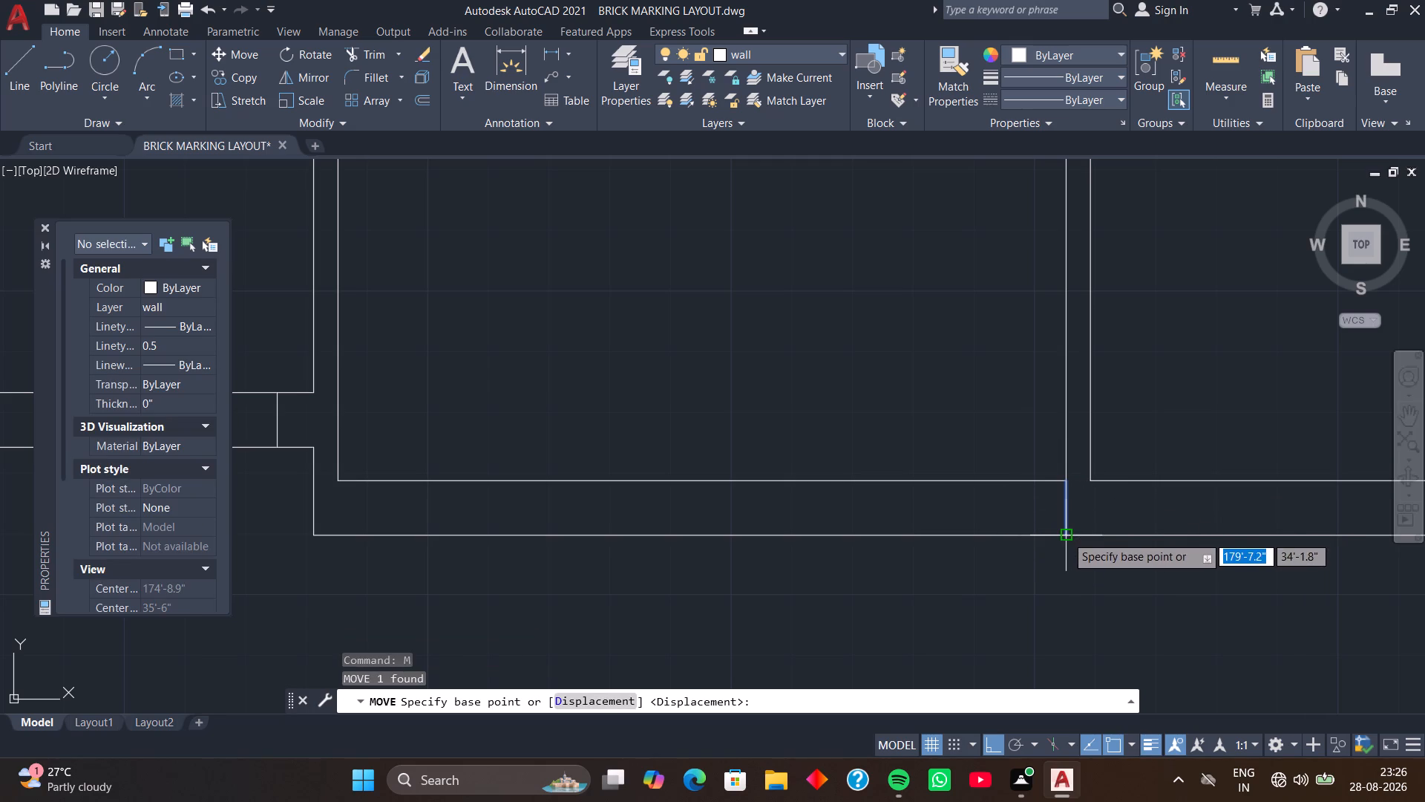
left_click(1066, 535)
type("2'")
type("1.5")
key("Return")
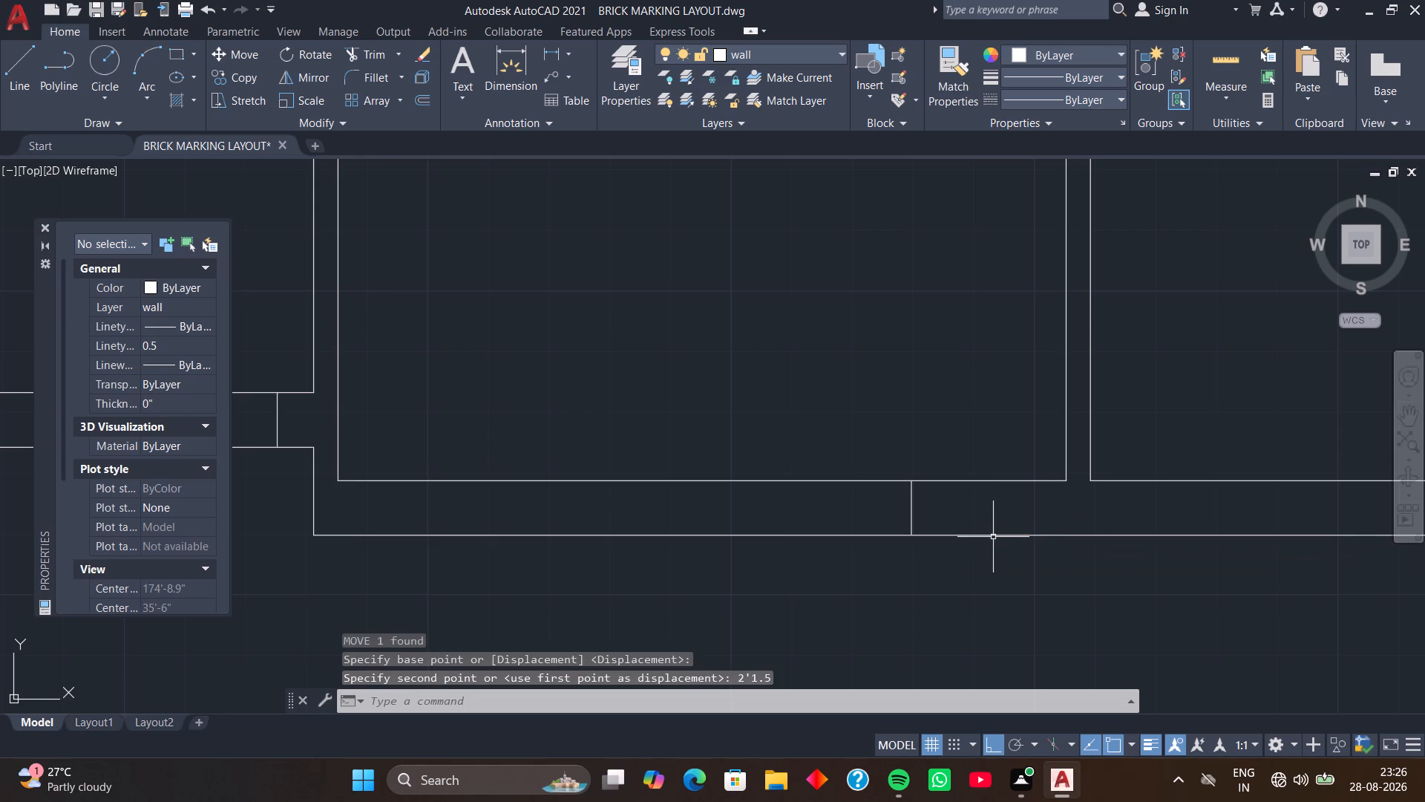
Copy the moved short line 2' to the west across the same room's south wall.
left_click(912, 519)
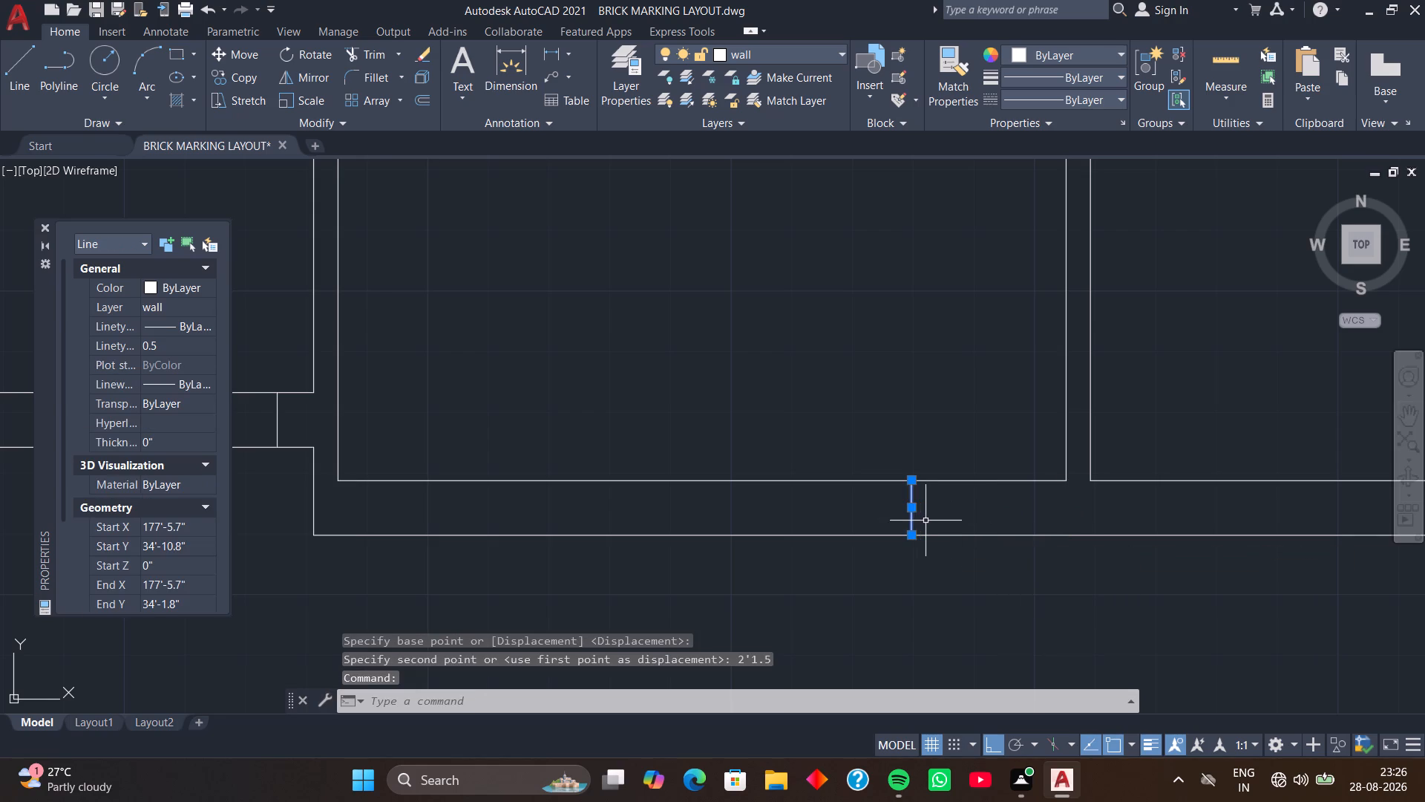
type("CO")
key("space")
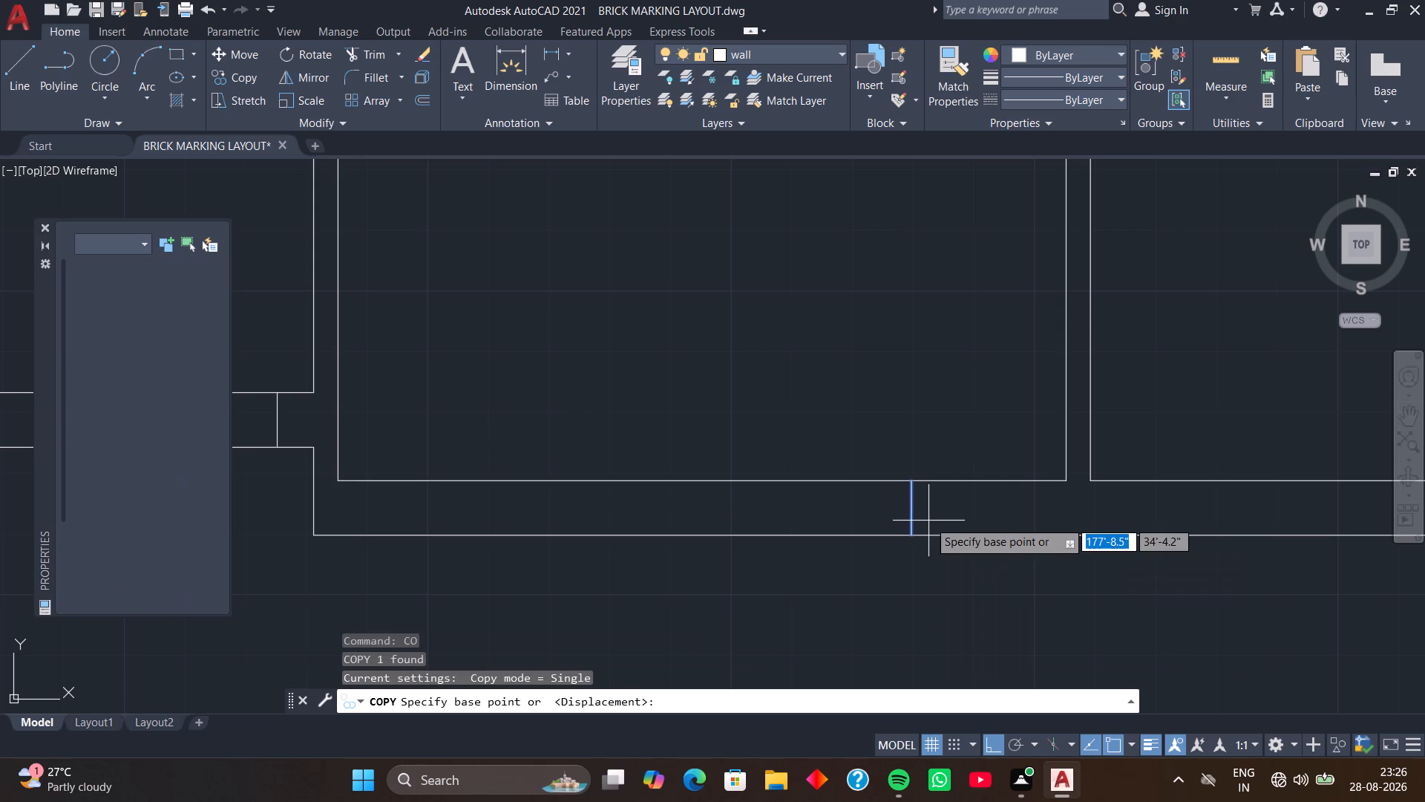
left_click(915, 534)
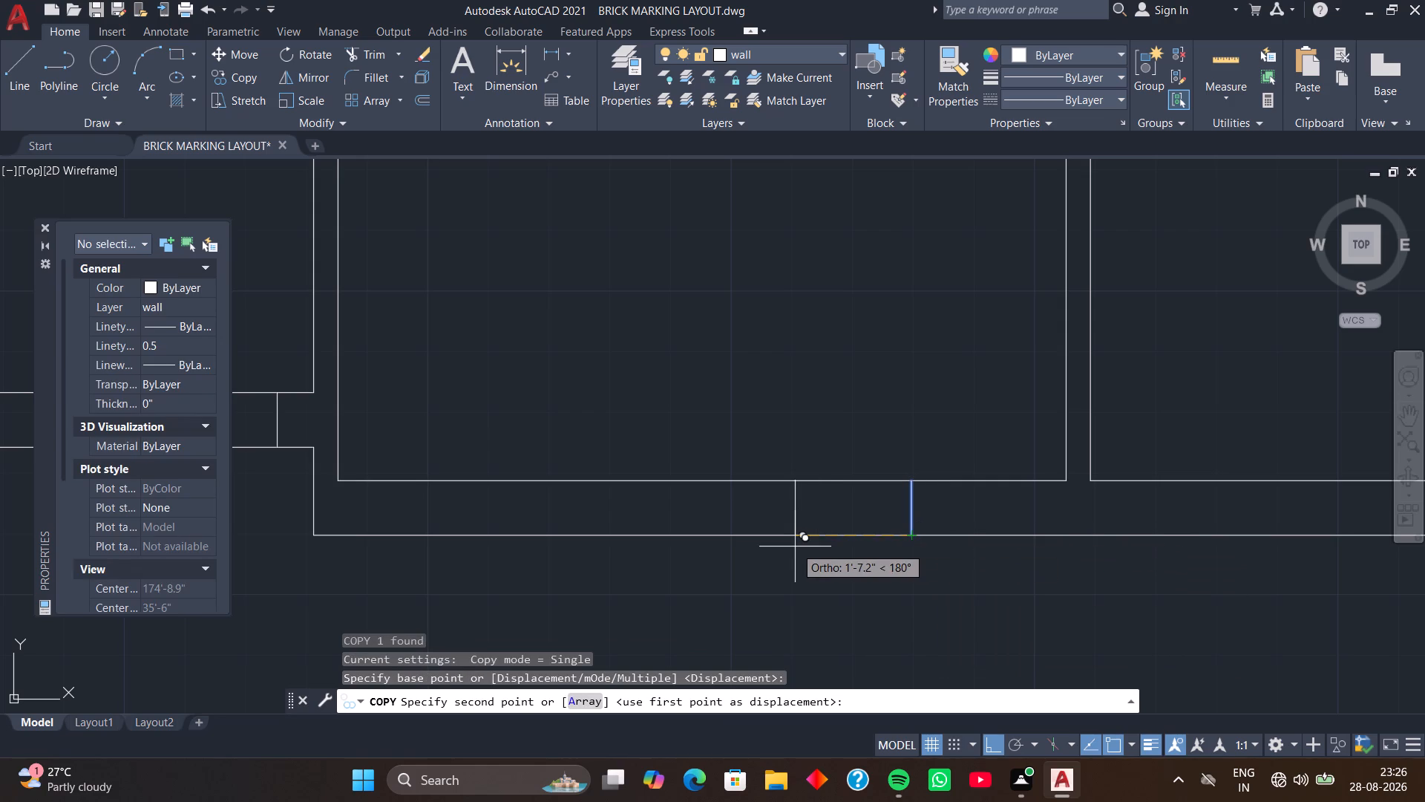
type("2'")
key("Return")
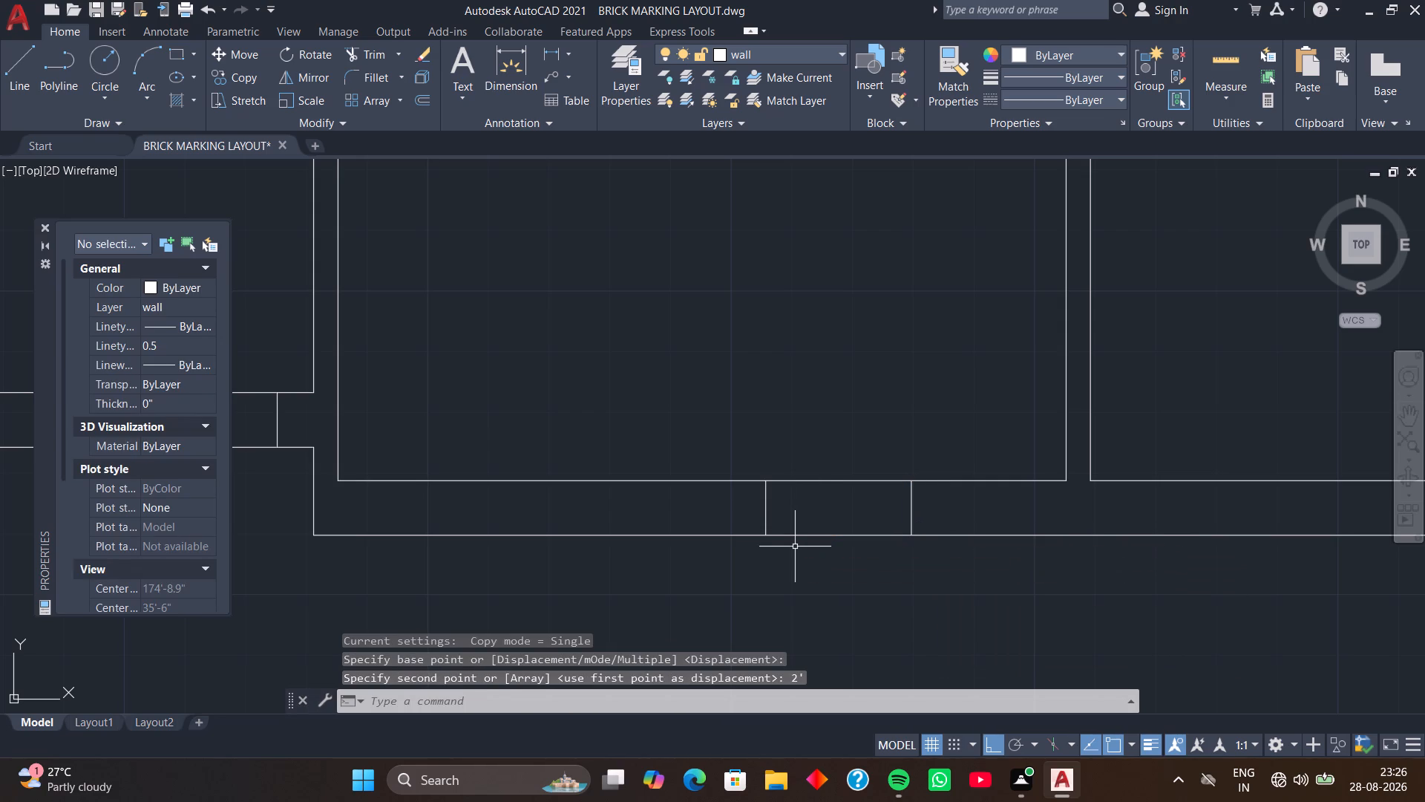
Draw a 9" line across the south wall's thickness at the inner southwest corner of the easternmost south room.
scroll(997, 518, "down", 1)
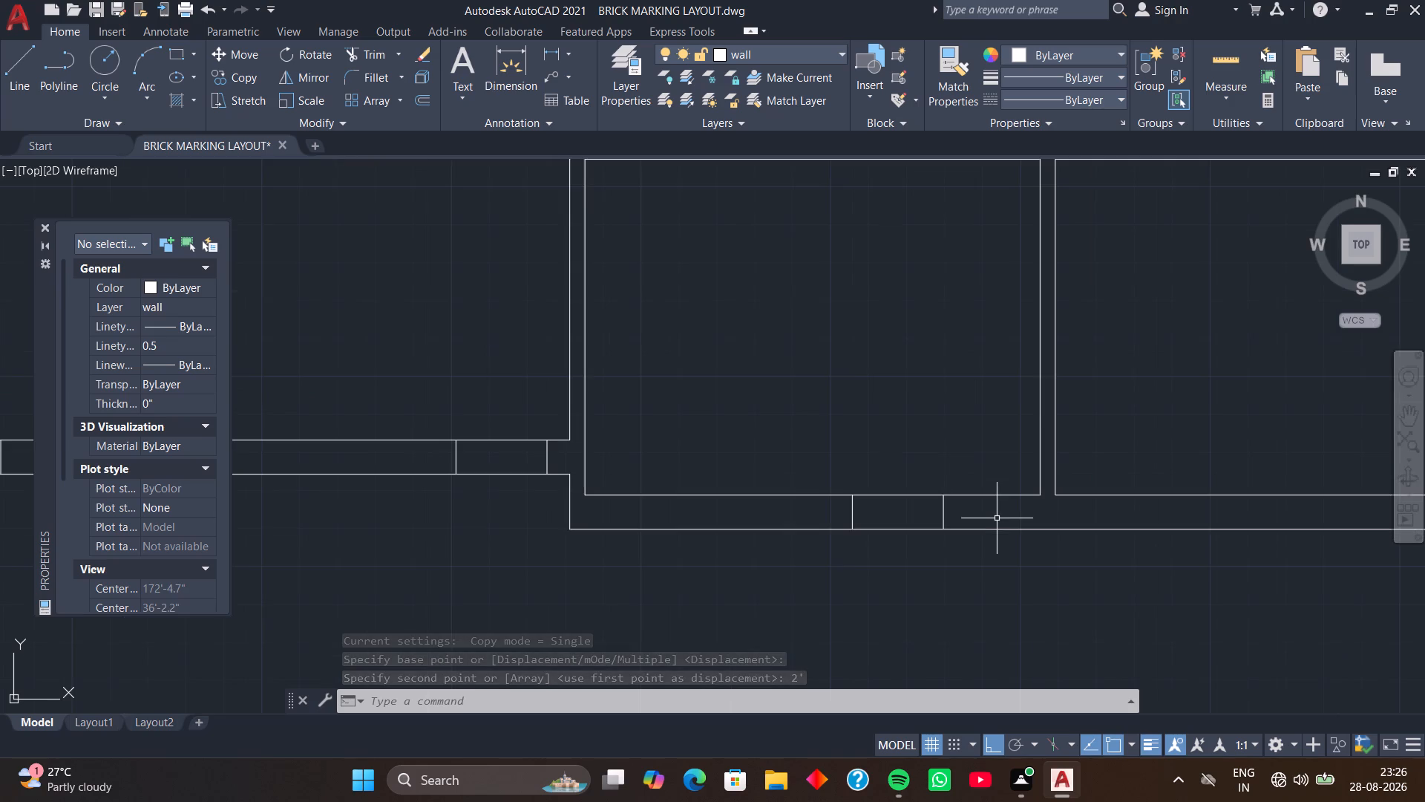
middle_click_drag(881, 526, 799, 517)
key("l")
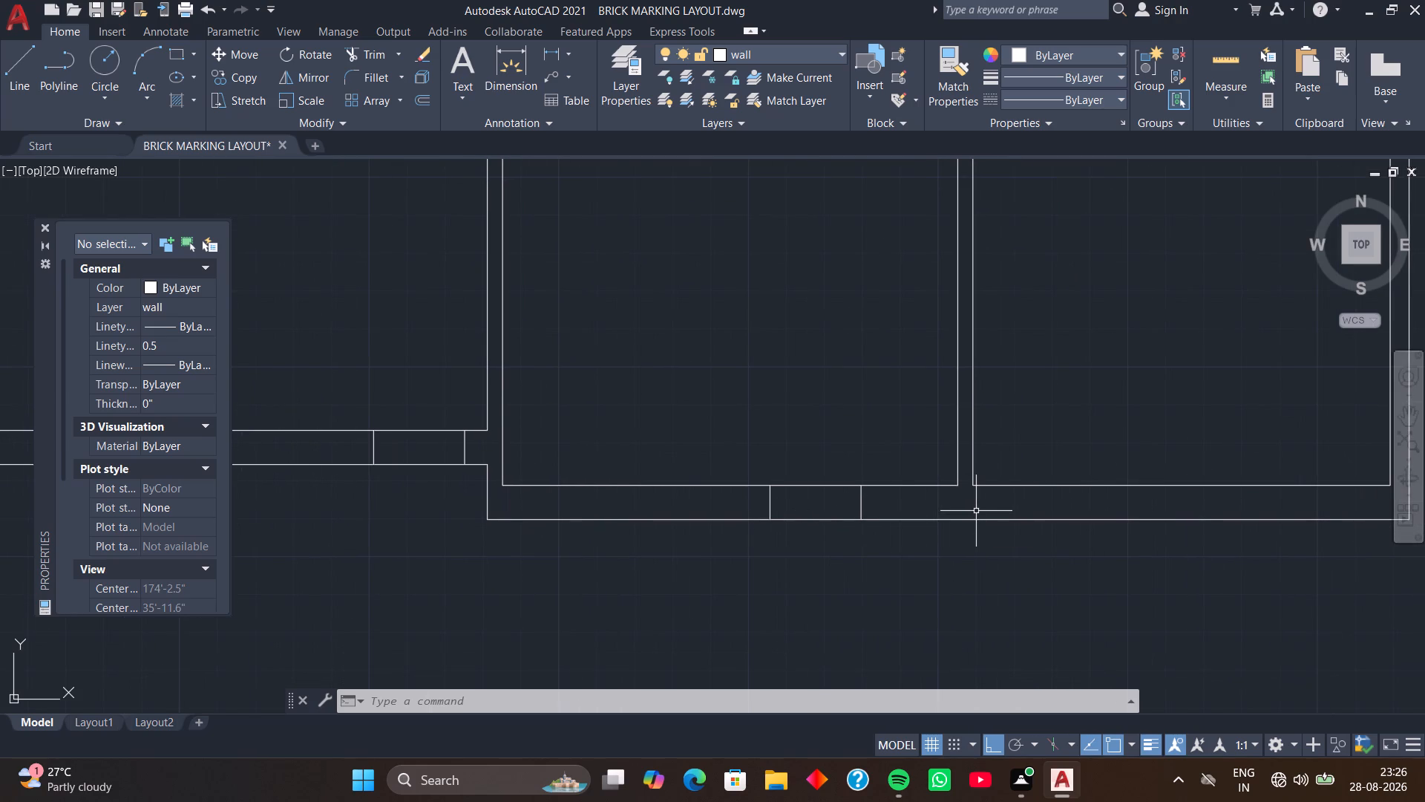
key("Return")
left_click(972, 486)
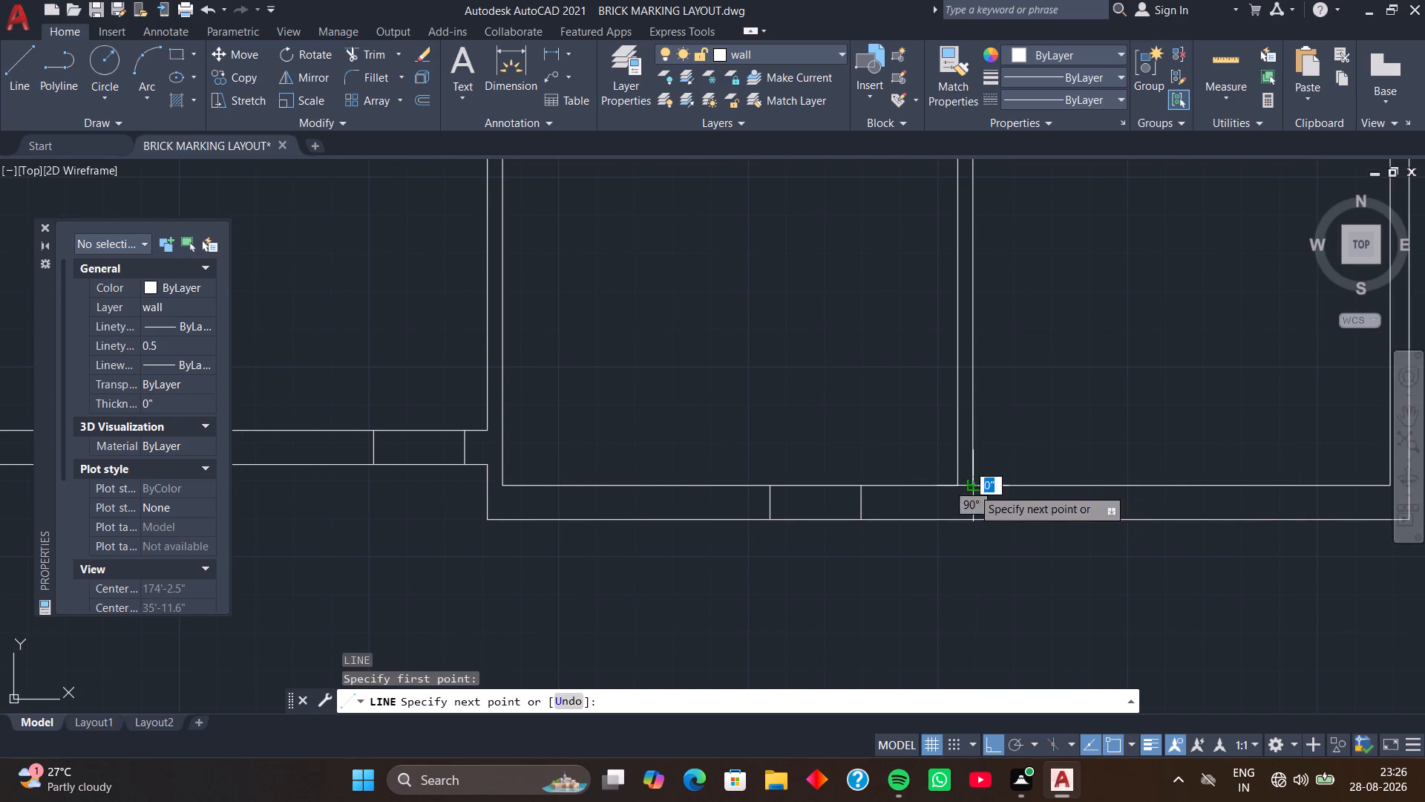
left_click(975, 519)
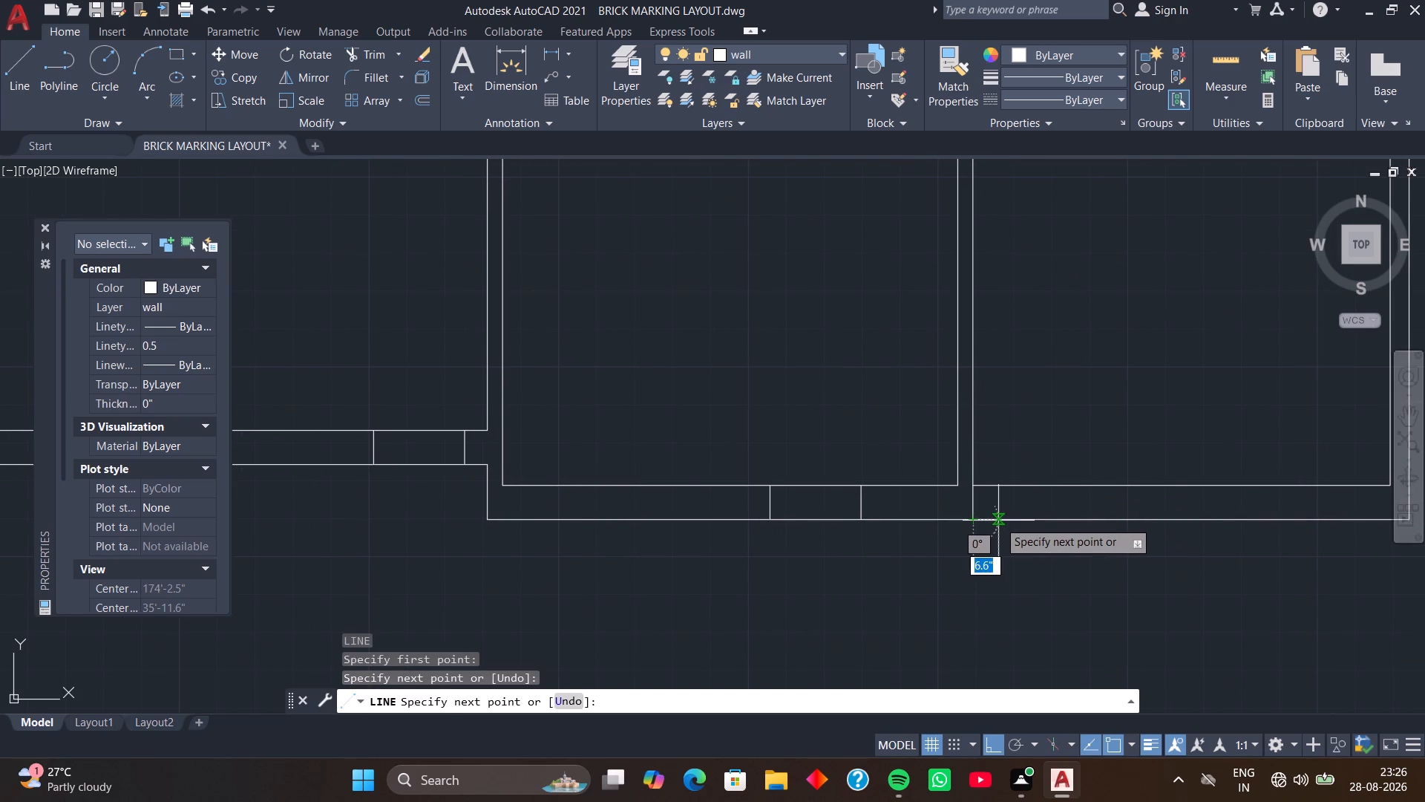
key("space")
Move the short line 6" east of the easternmost south room's inner southwest corner.
left_click(972, 506)
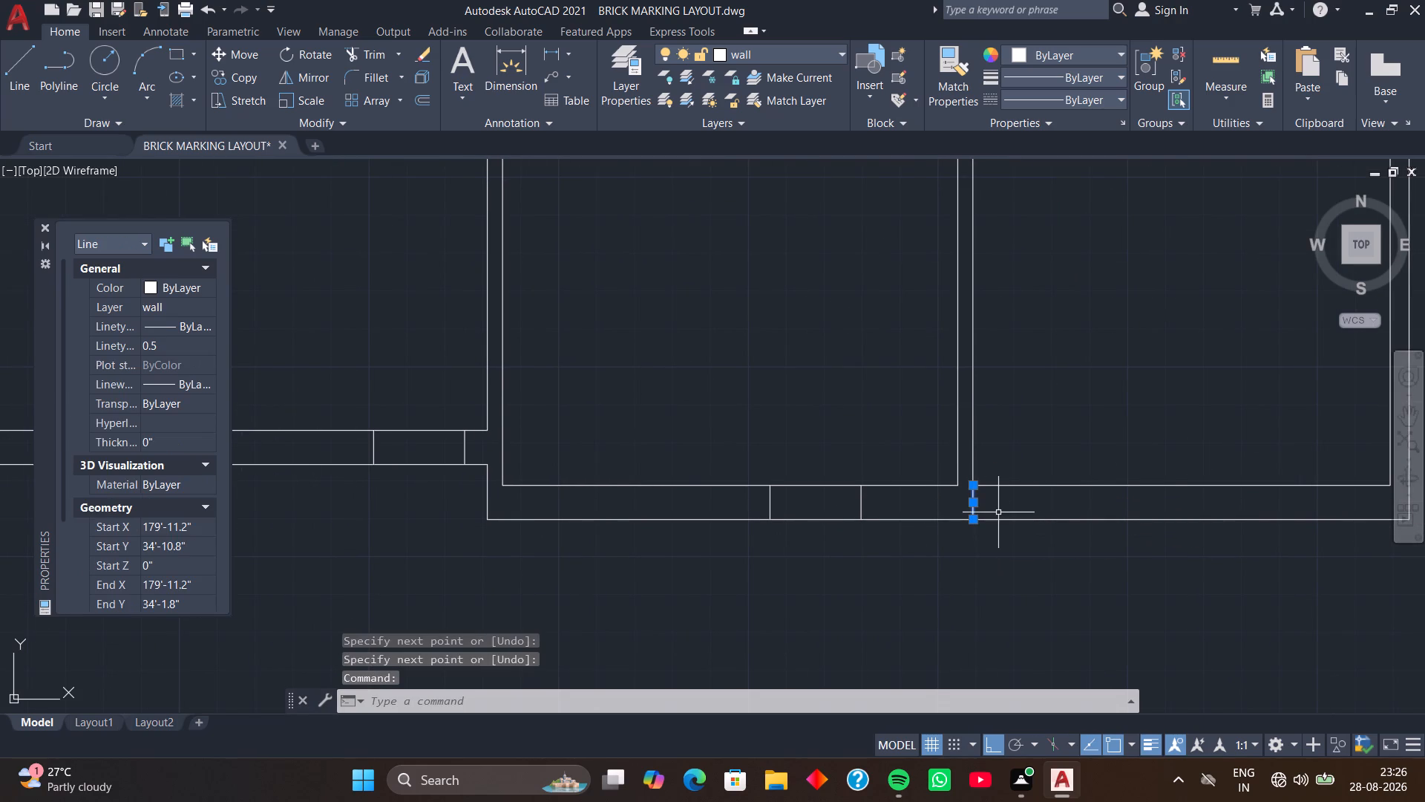
type("M")
key("space")
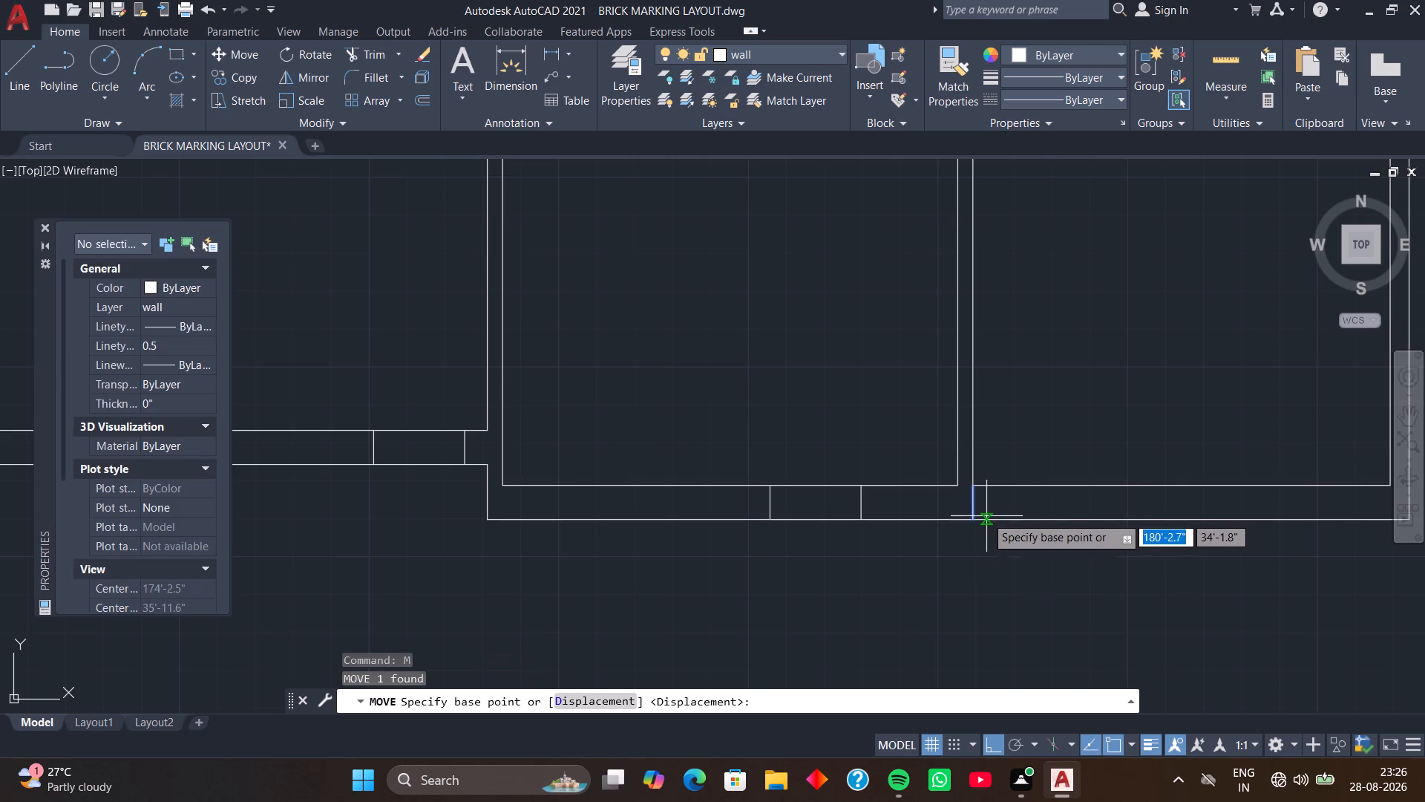
left_click(972, 520)
key("6")
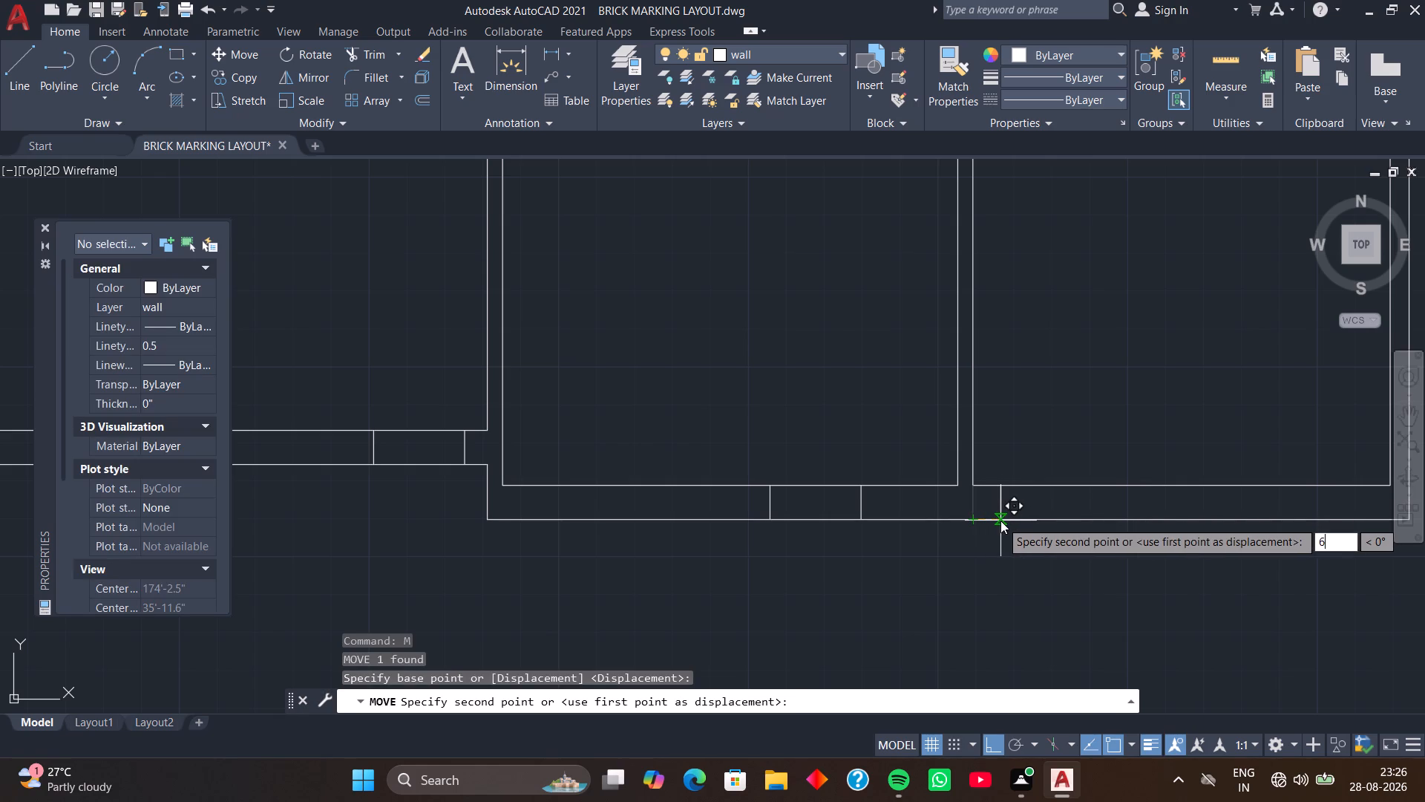
key("Return")
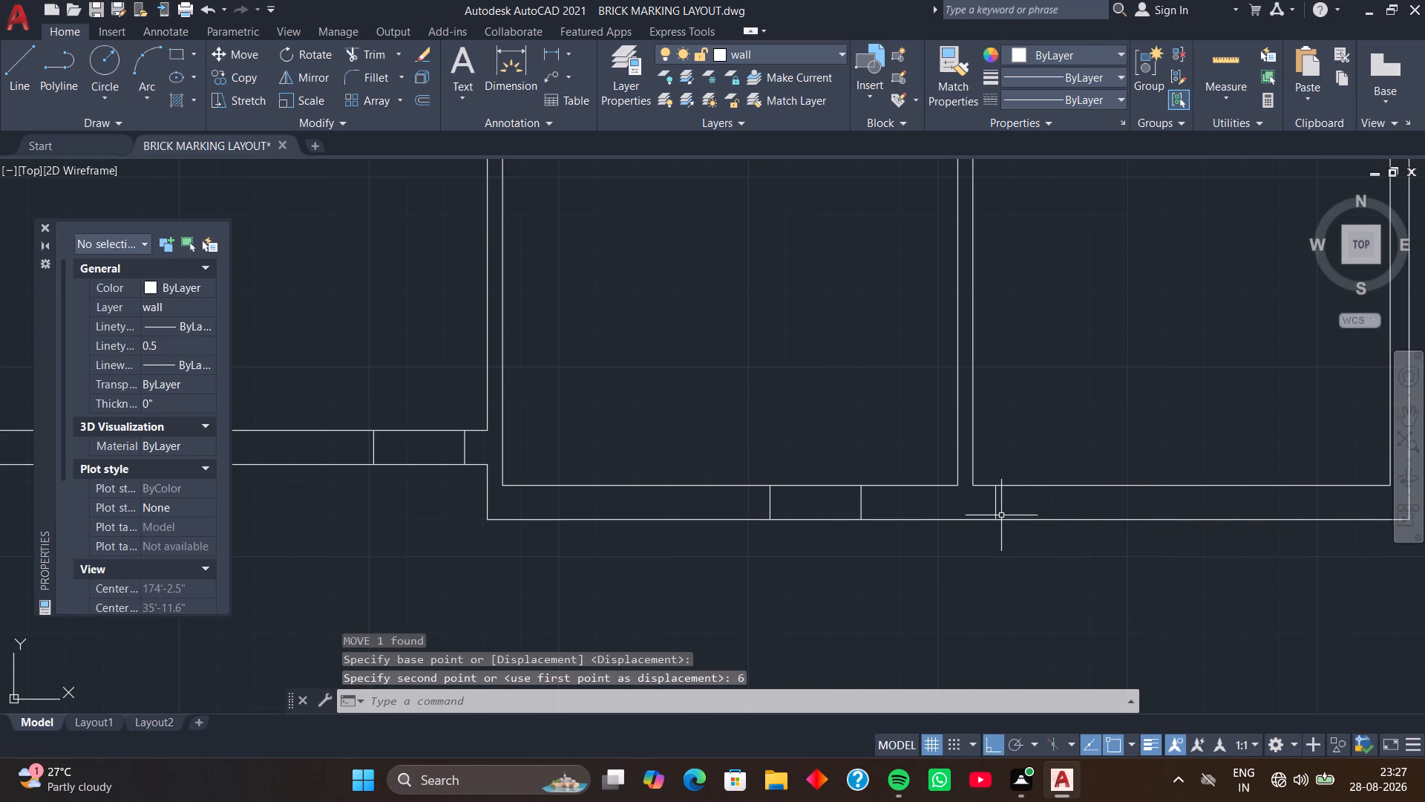
Copy the short line across the easternmost south room's south wall 3' to the east.
left_click(993, 512)
type("CO")
key("space")
left_click(995, 518)
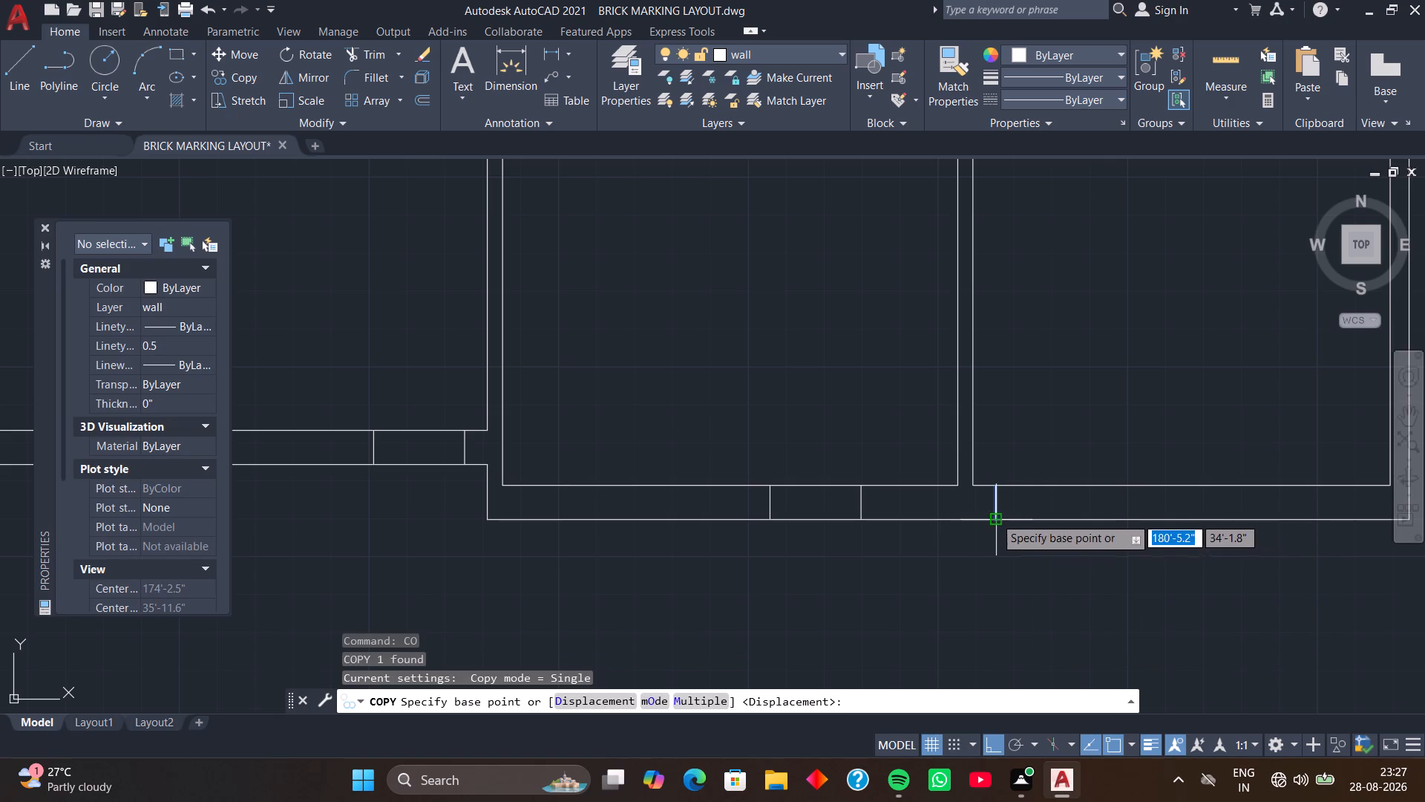
key("3")
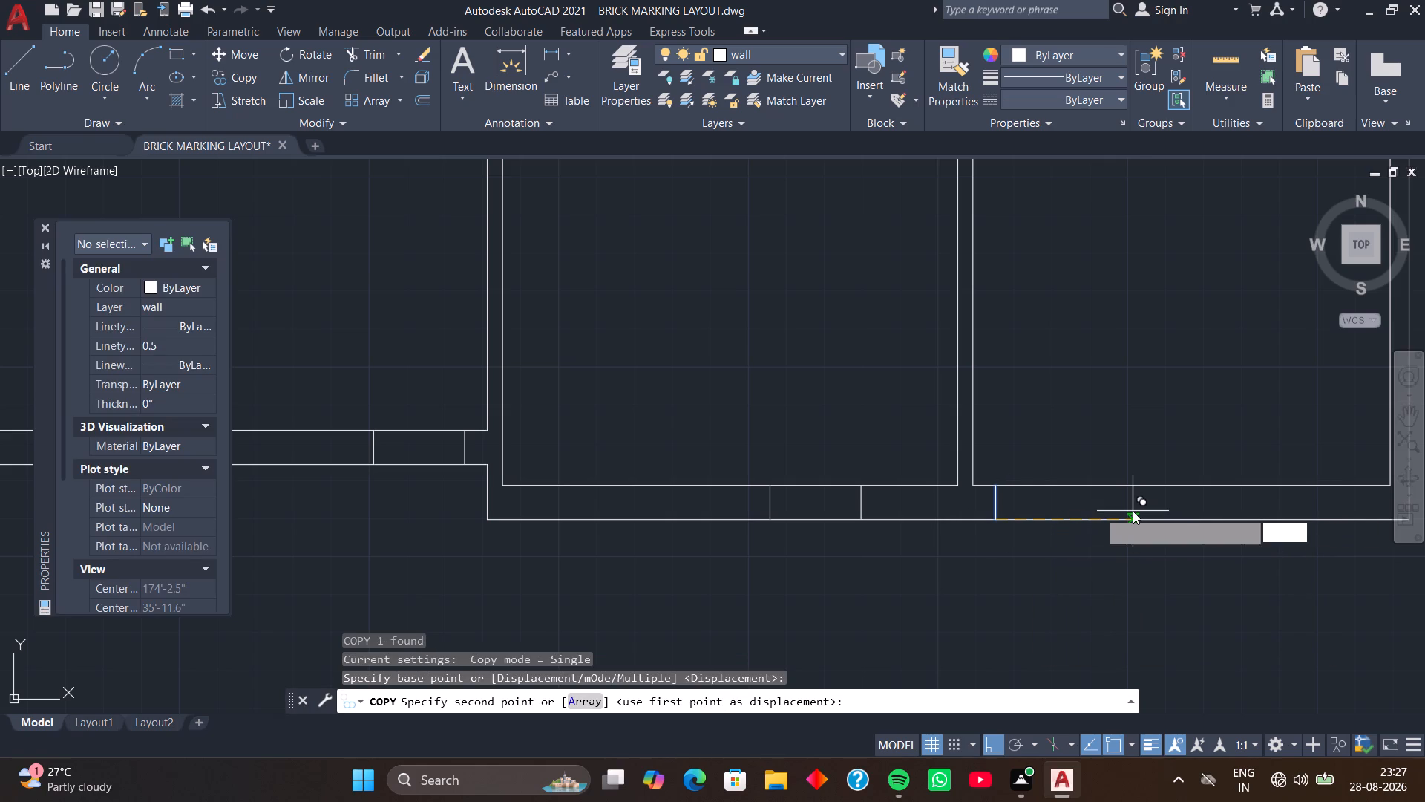
key("apostrophe")
key("Return")
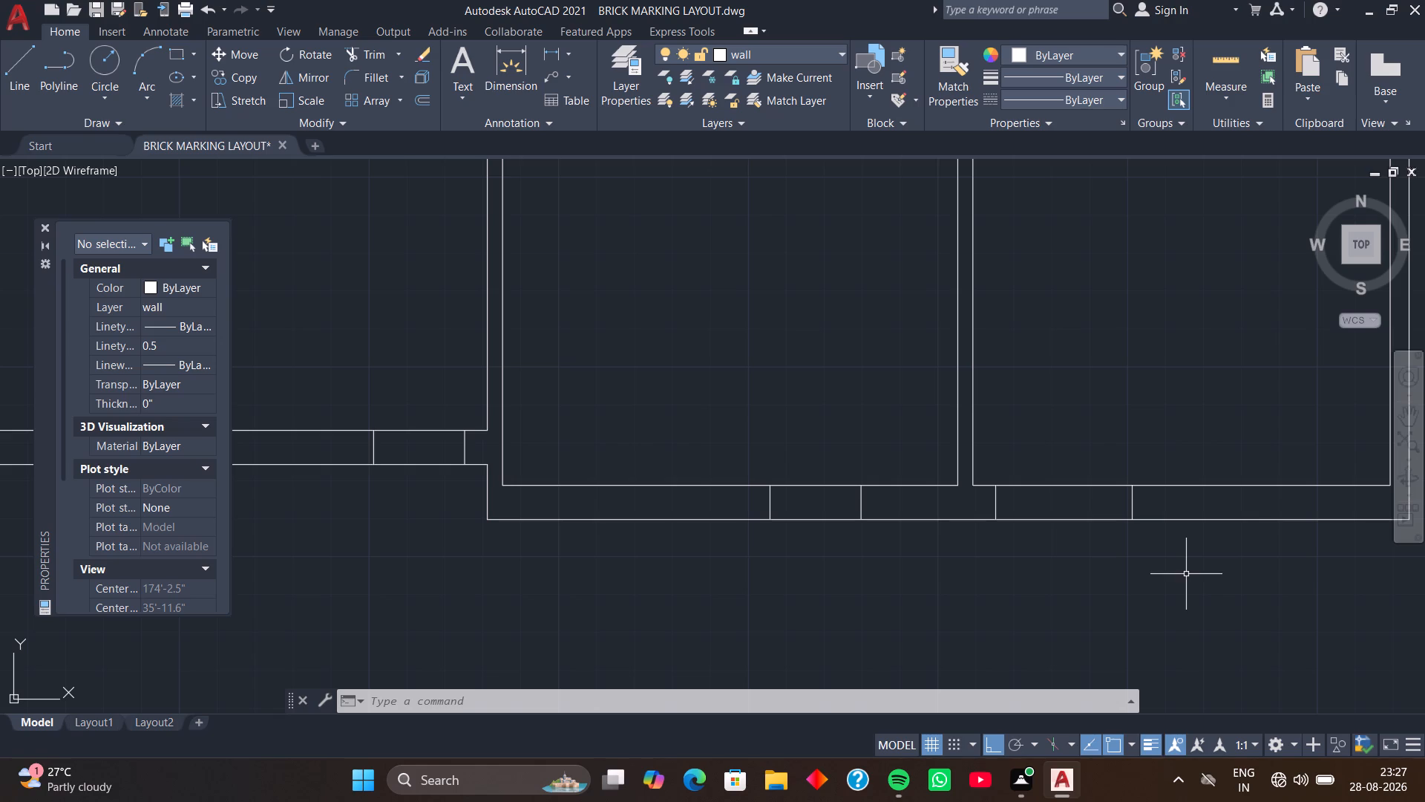
Draw a short line across the south end of the wall separating the large eastern room from the narrow room beside it.
scroll(1172, 420, "down", 3)
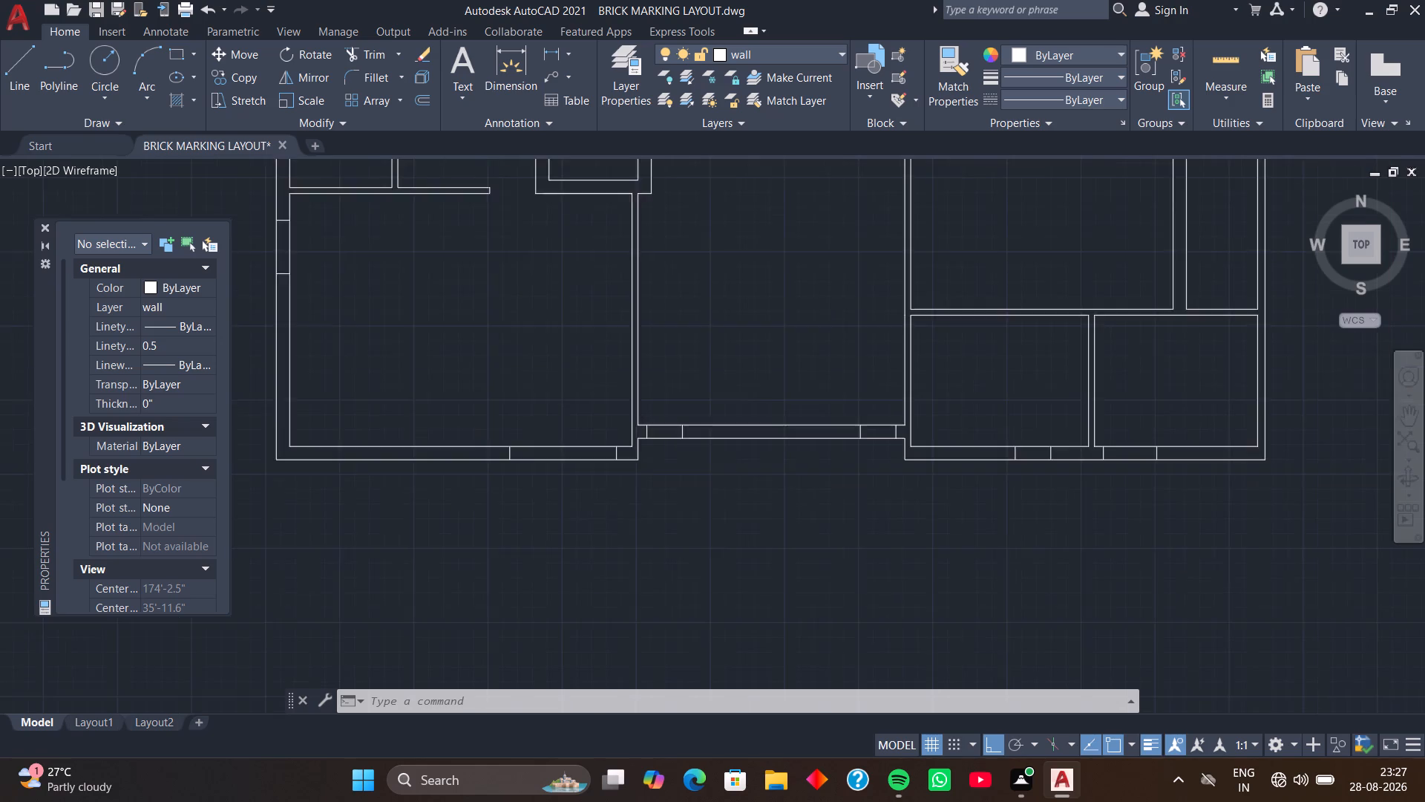
scroll(1190, 345, "up", 3)
middle_click_drag(1190, 345, 1185, 382)
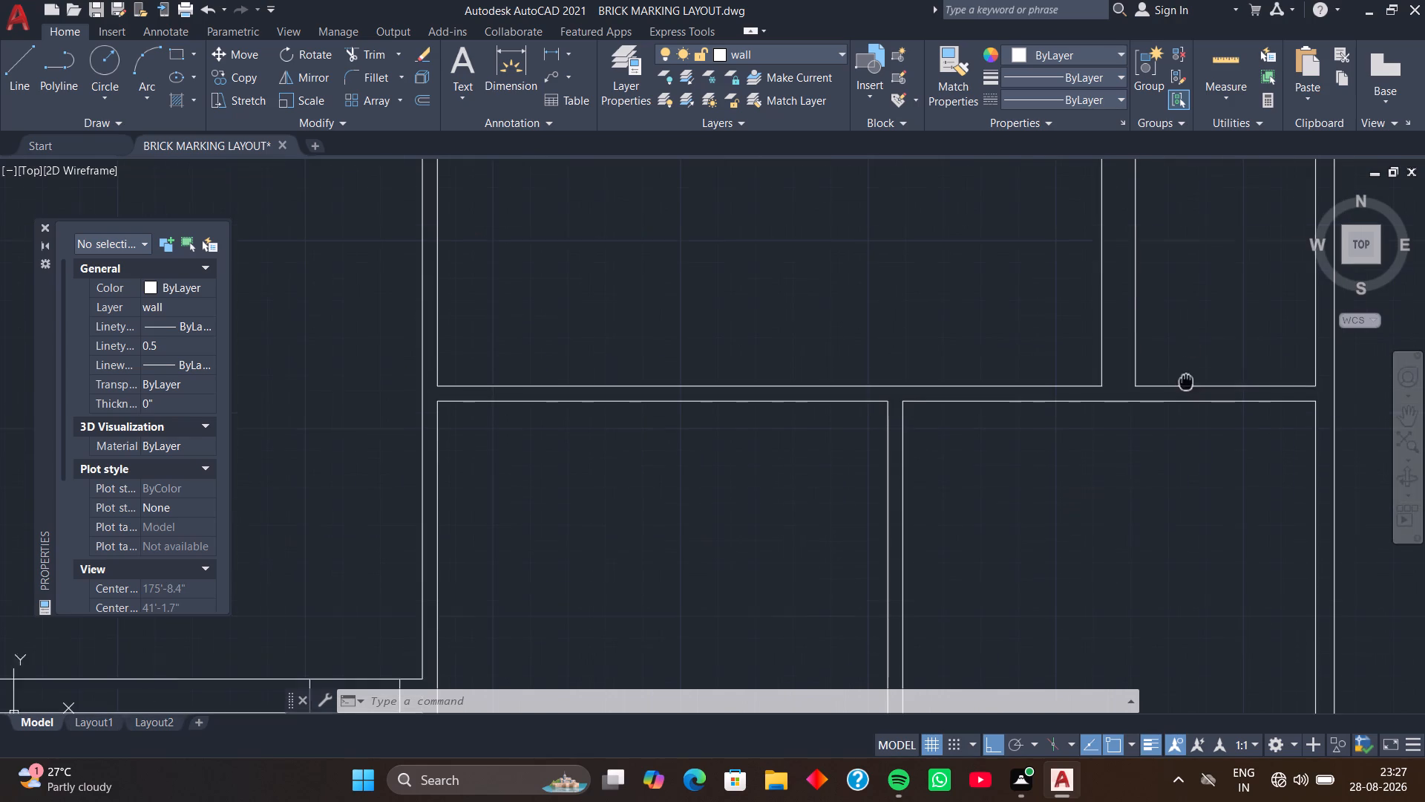
middle_click_drag(1185, 382, 1174, 449)
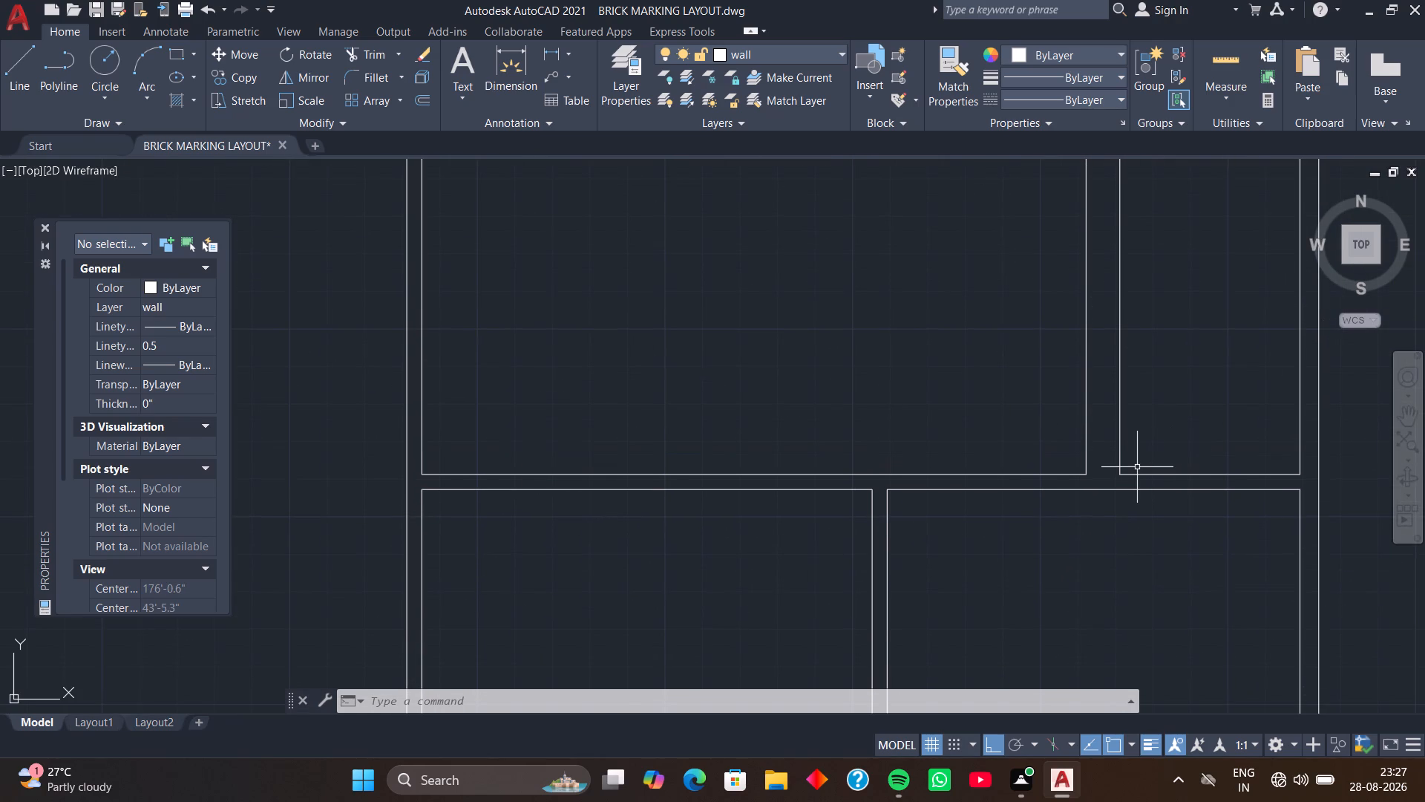
key("l")
key("Return")
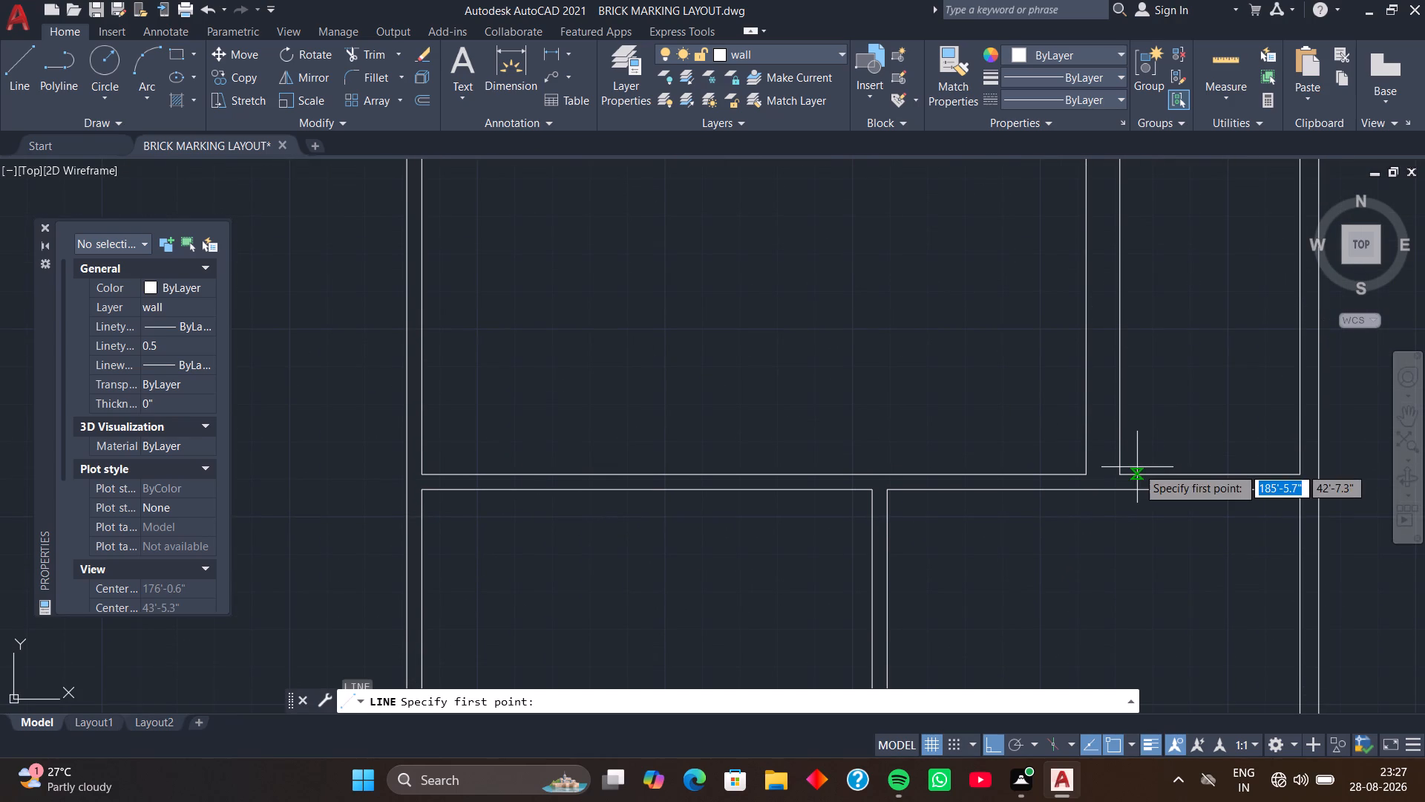
left_click(1120, 476)
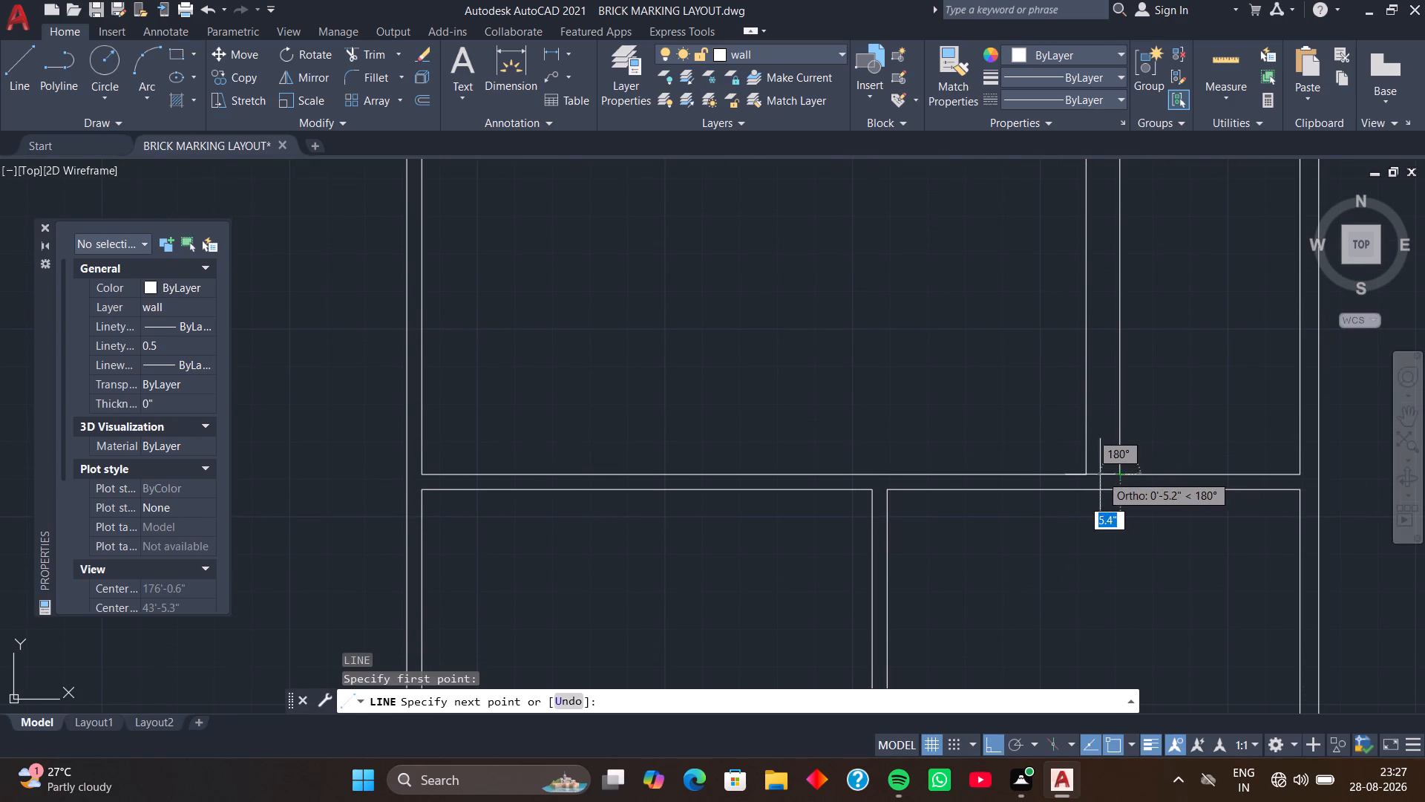
left_click(1090, 475)
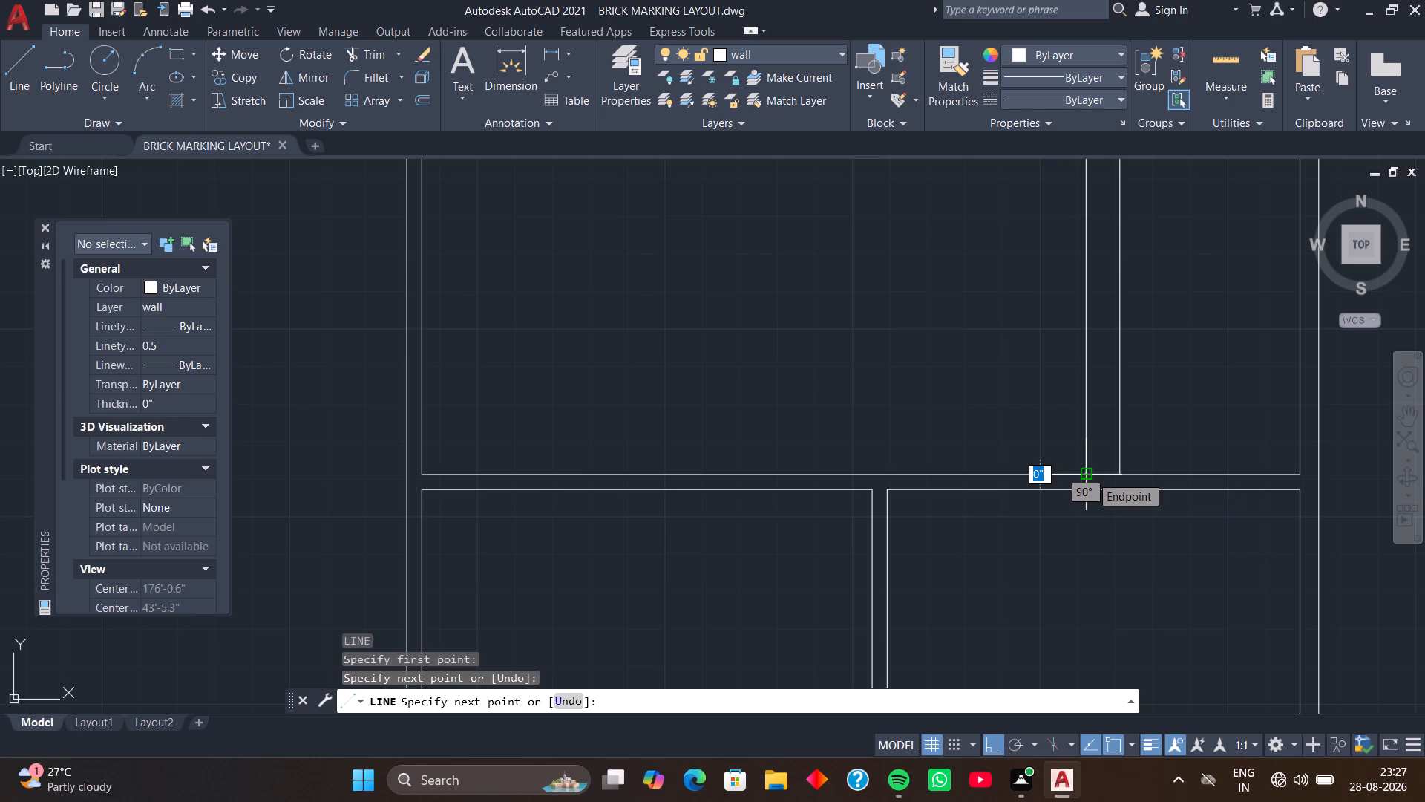
key("Return")
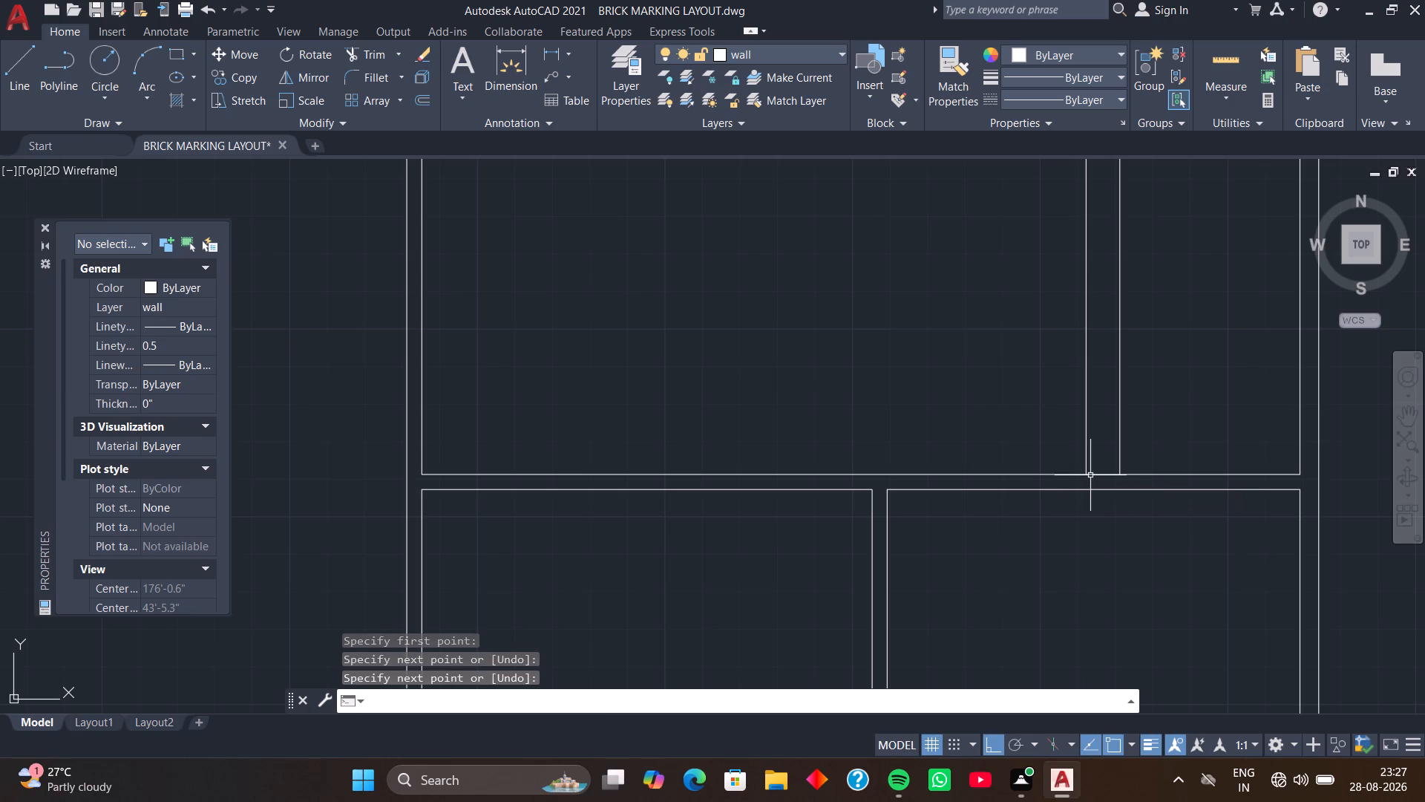
left_click(1090, 475)
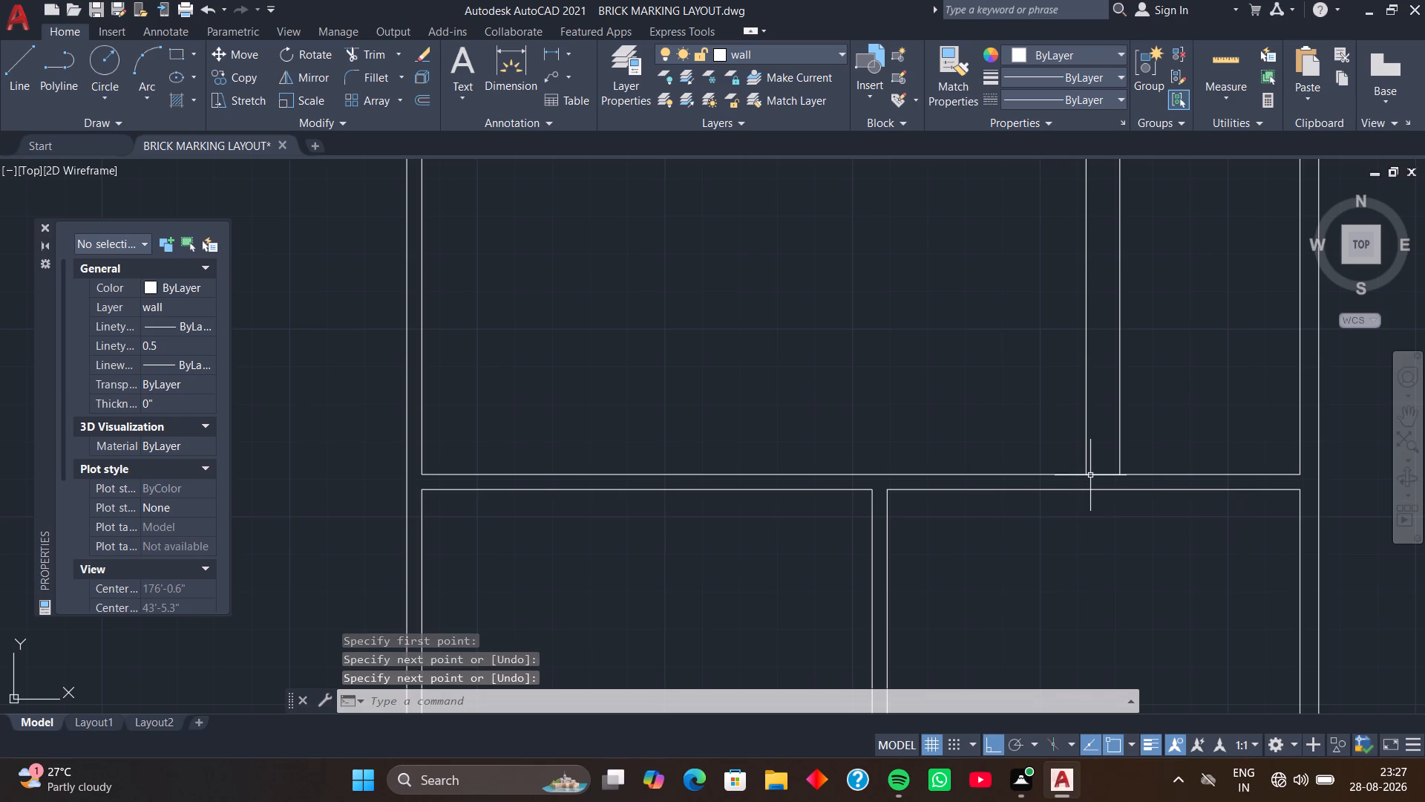
Move the short line at the south end of the wall between the large eastern room and the narrow room 1'9" north.
left_click(1101, 470)
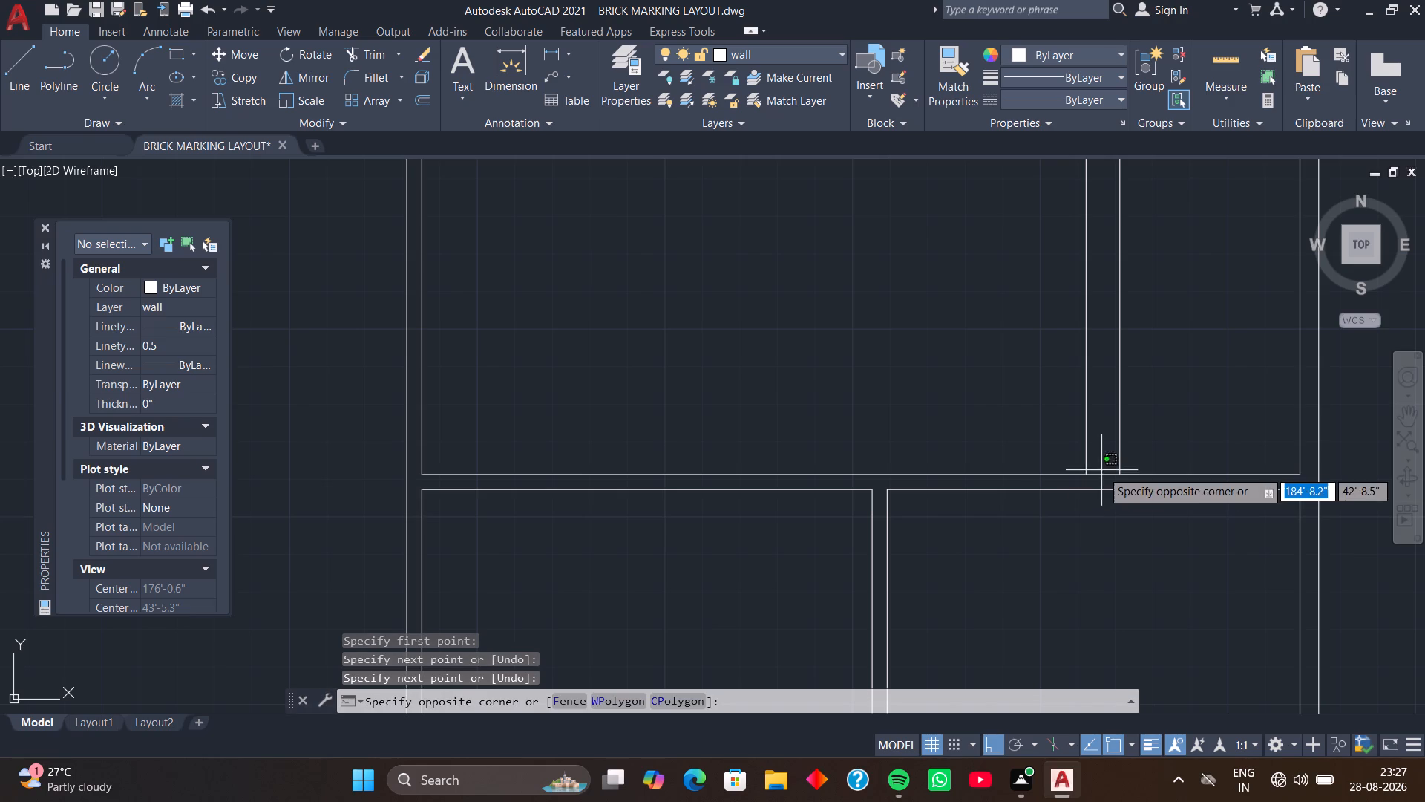
left_click(1101, 475)
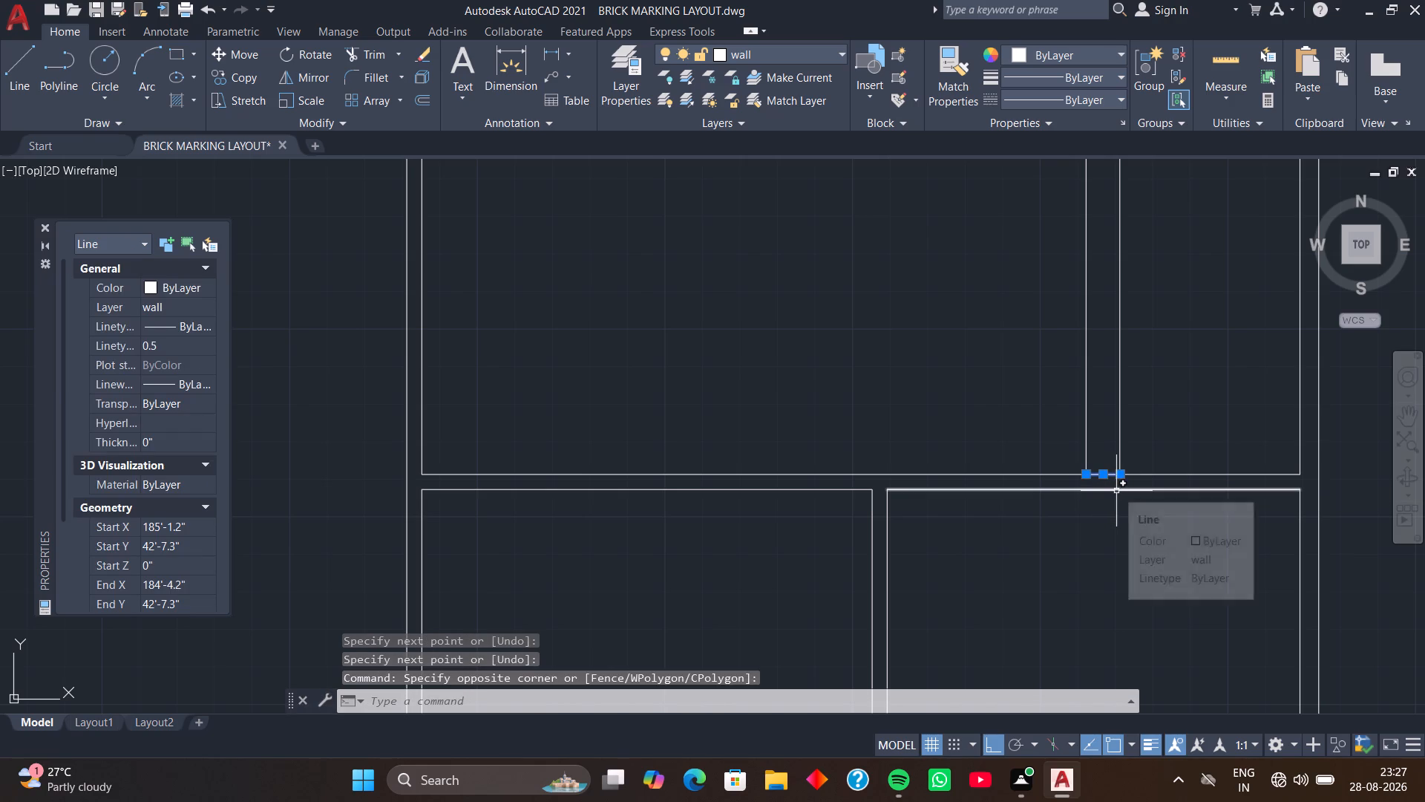
type("M")
key("space")
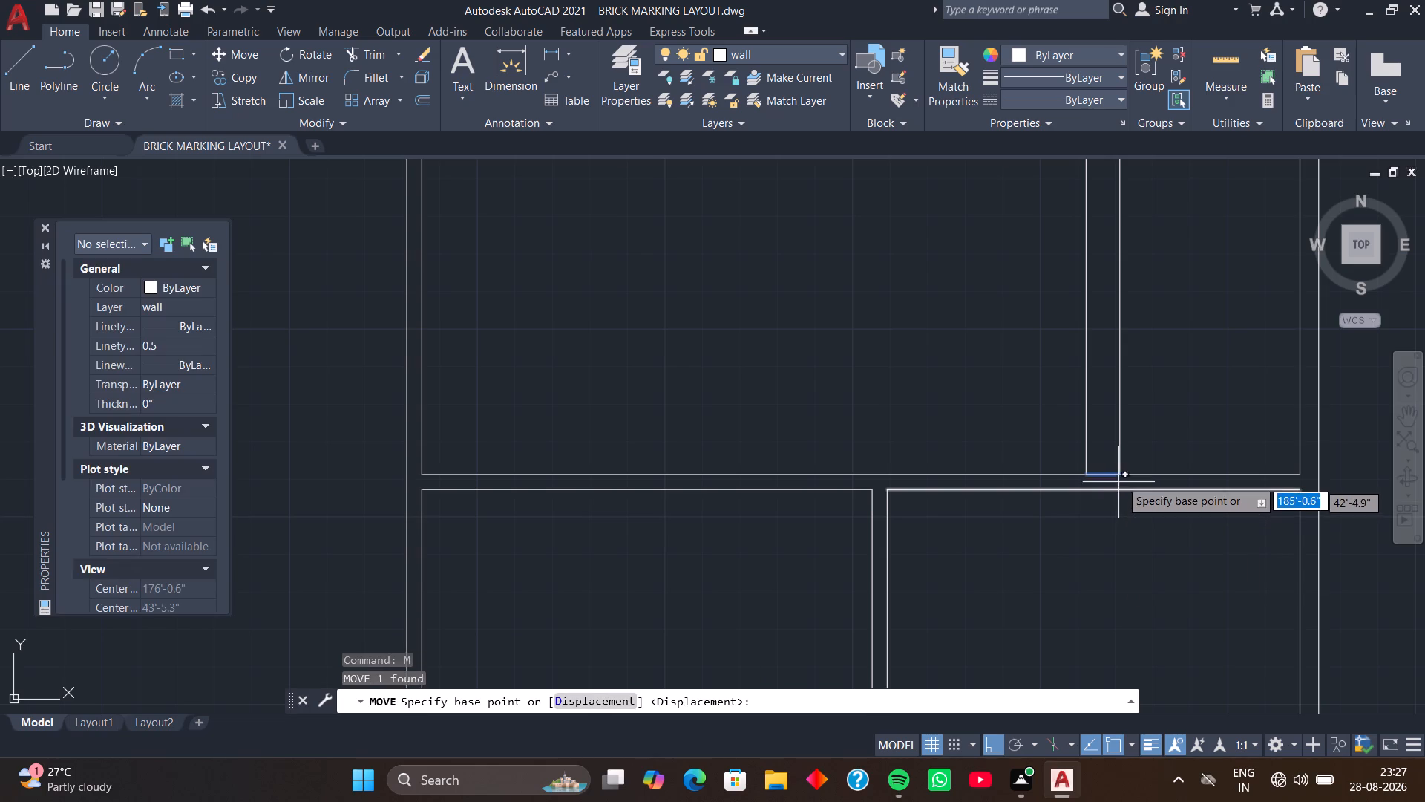
left_click(1120, 478)
type("1'")
key("9")
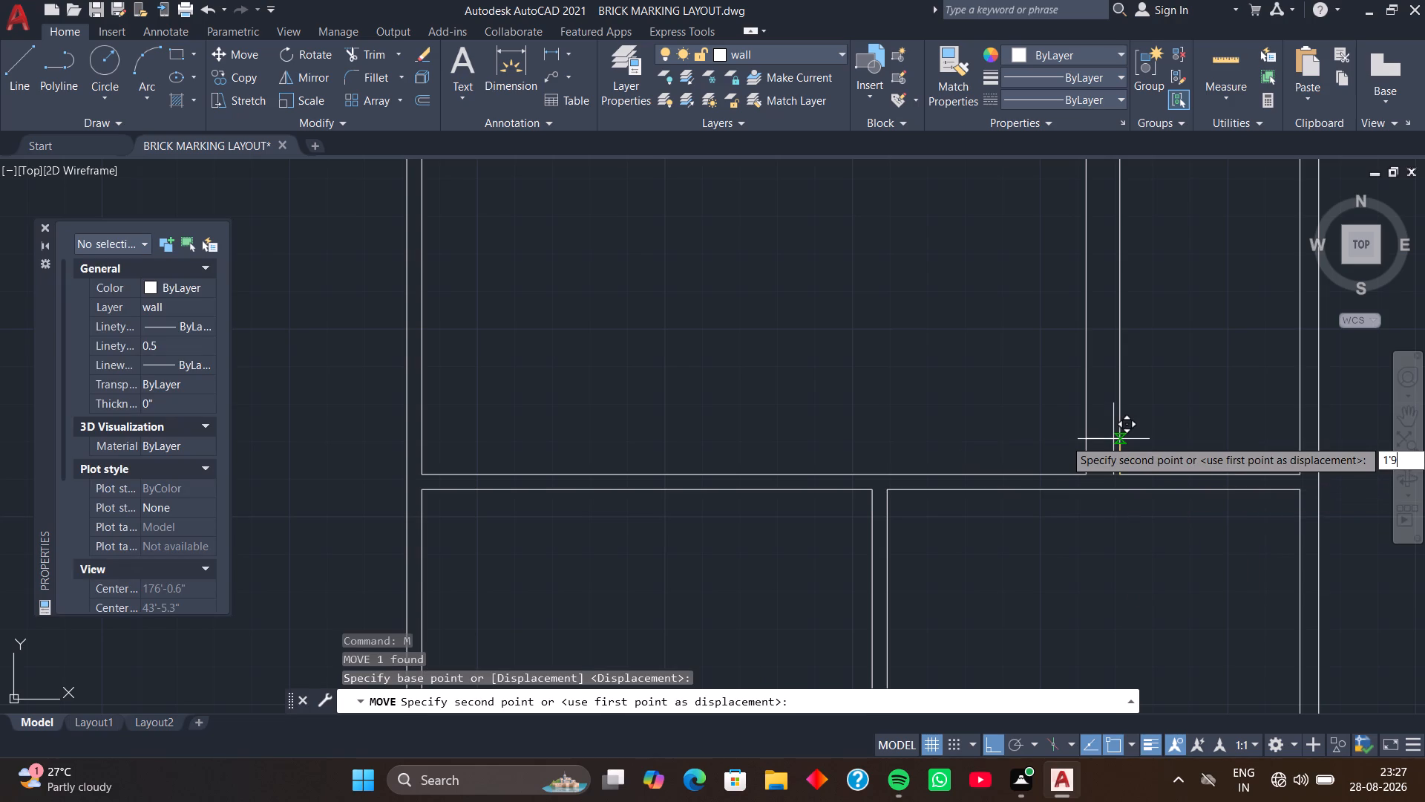
key("Return")
Draw a short line across the north end of the wall separating the large eastern room from the narrow room beside it.
scroll(1113, 439, "down", 2)
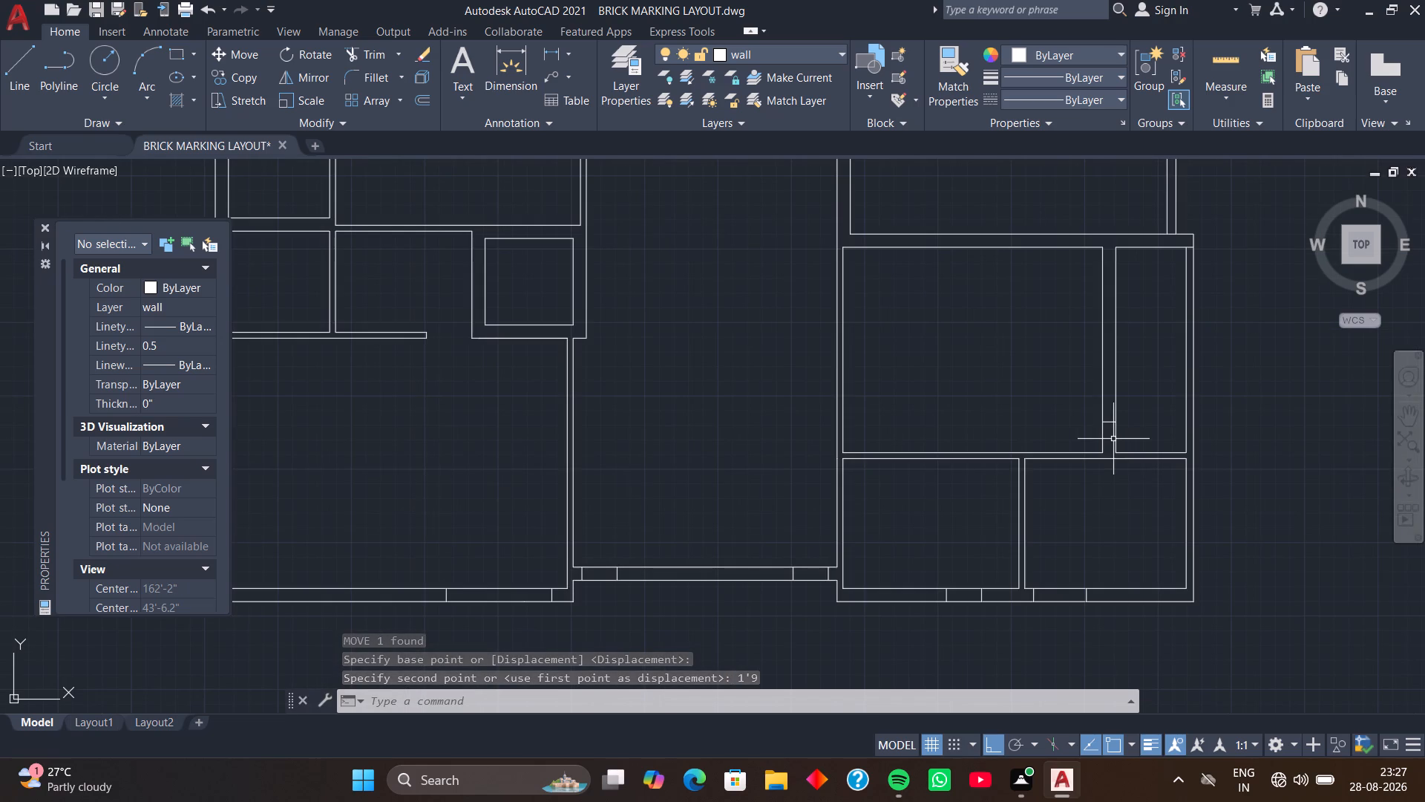
middle_click_drag(1115, 331, 1114, 514)
scroll(1097, 452, "up", 2)
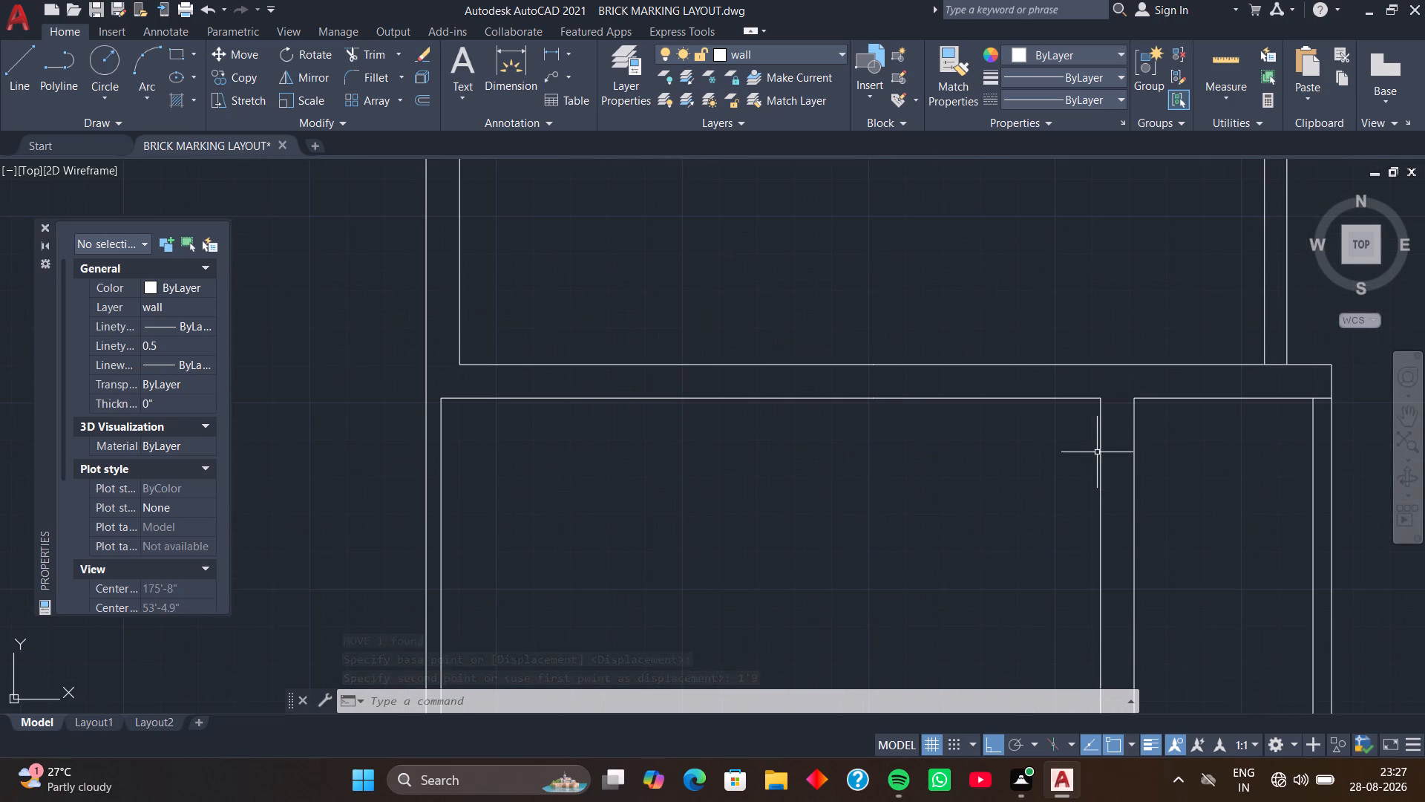
type("L")
key("space")
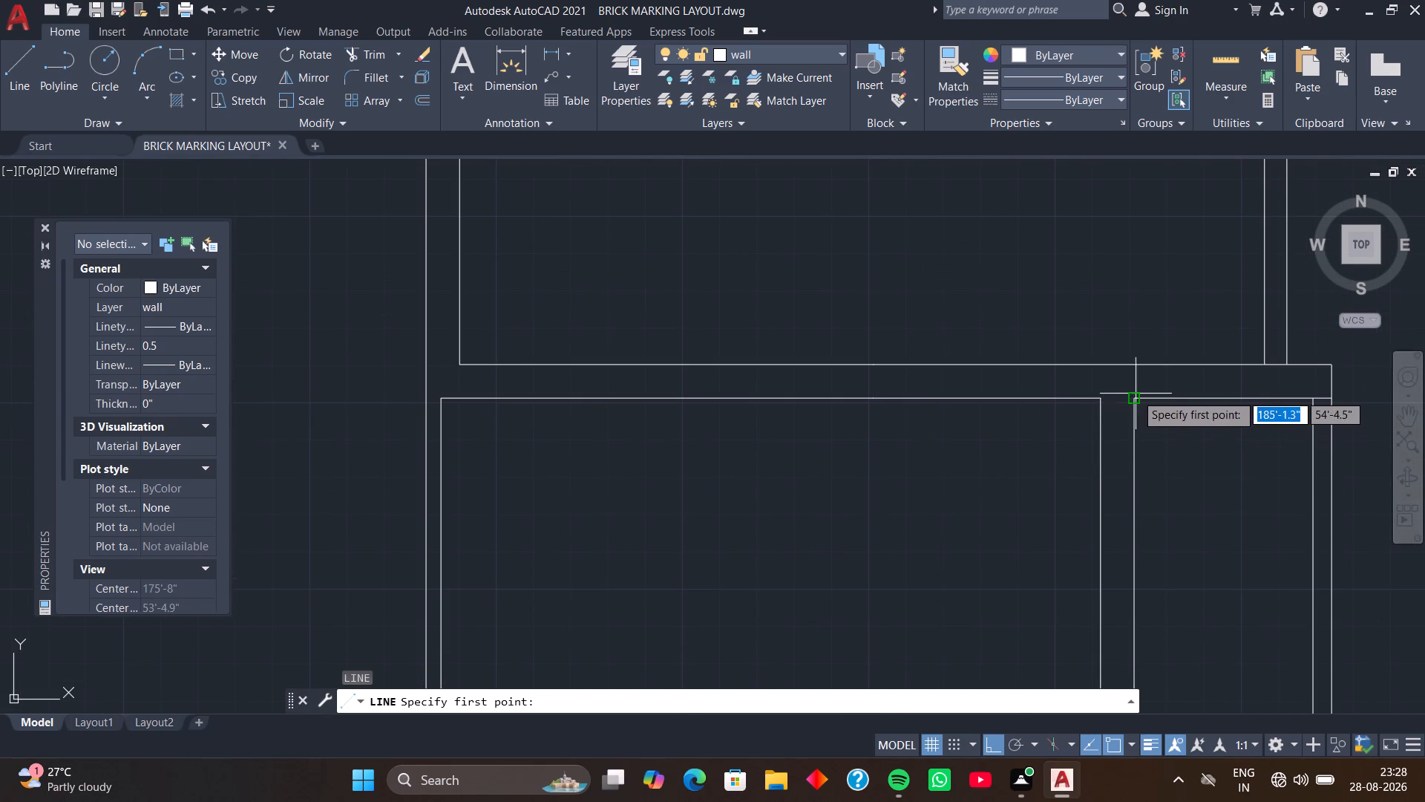
left_click(1136, 397)
left_click(1104, 400)
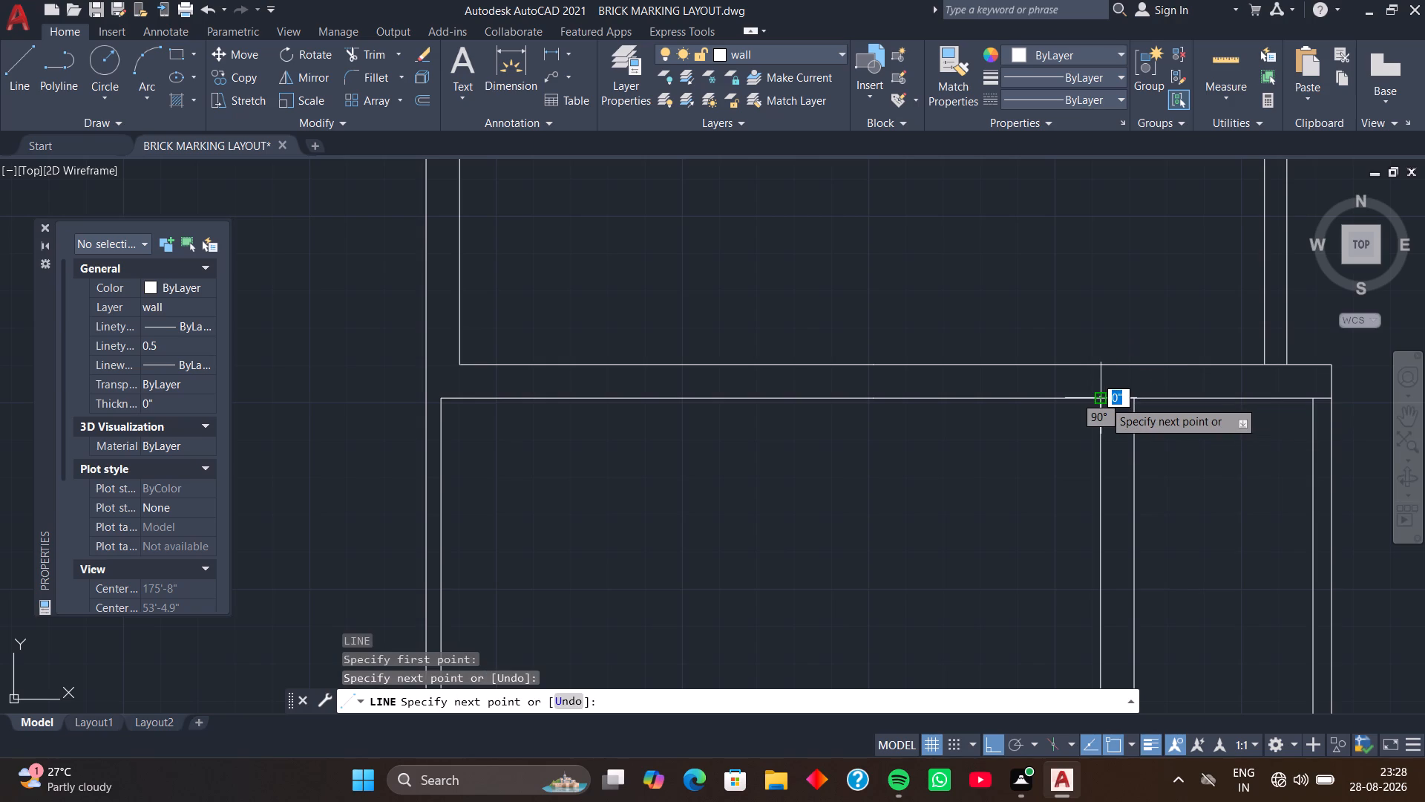
key("space")
Move the short line at that wall's north end 1'3" south.
type("M")
key("space")
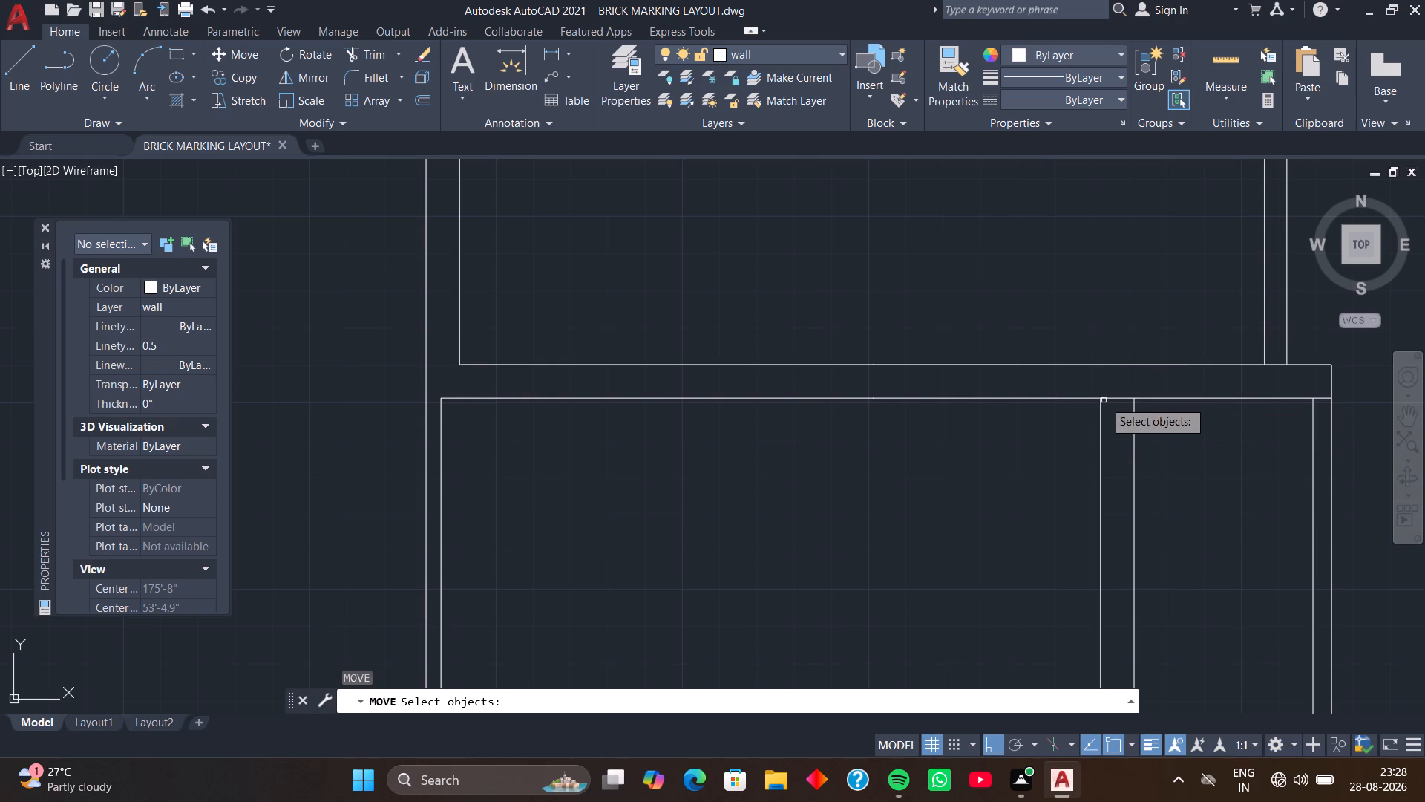
left_click(1113, 396)
key("space")
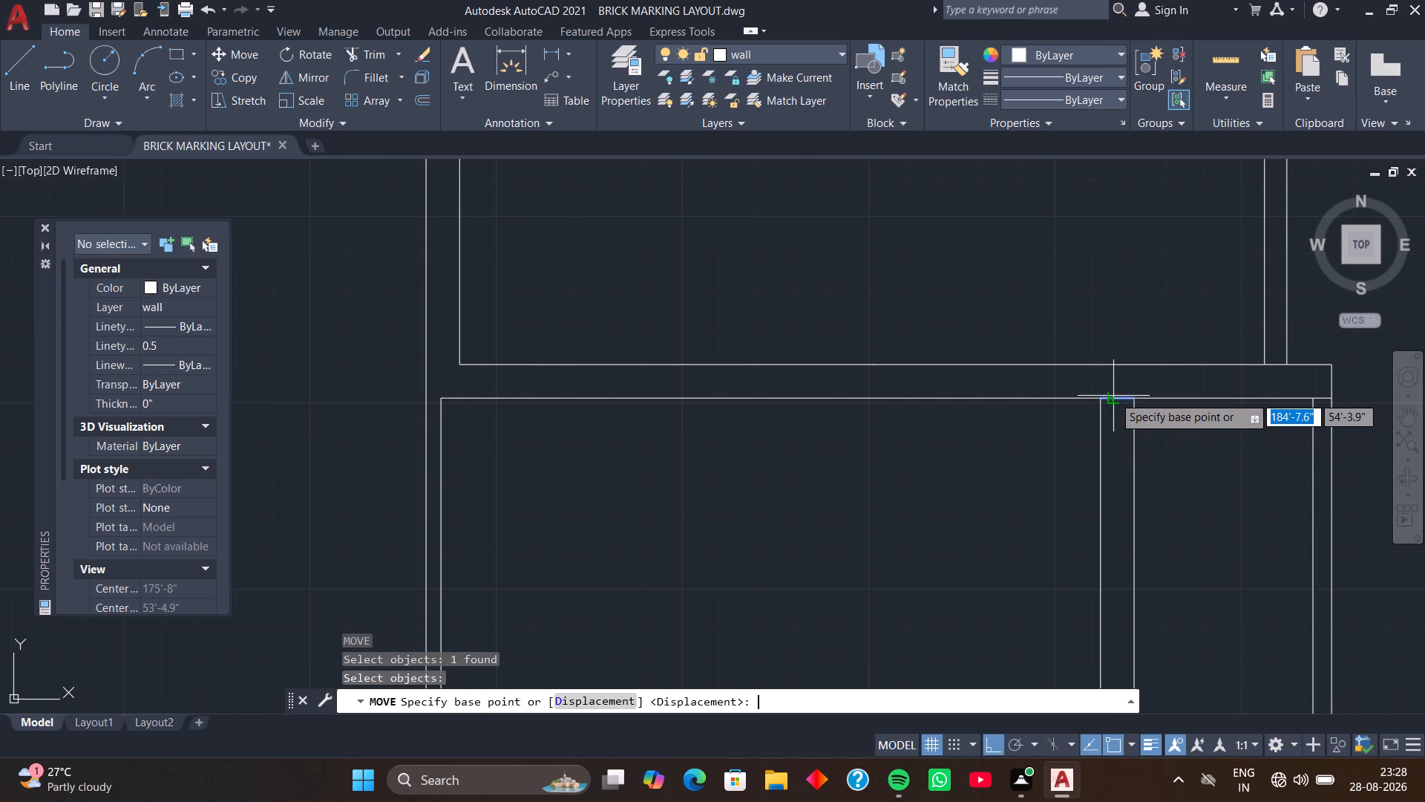
left_click(1101, 400)
type("1'3")
key("Return")
Draw a short line across the north end of the wall between the northwest corner room and the large room east of it.
scroll(1101, 434, "down", 2)
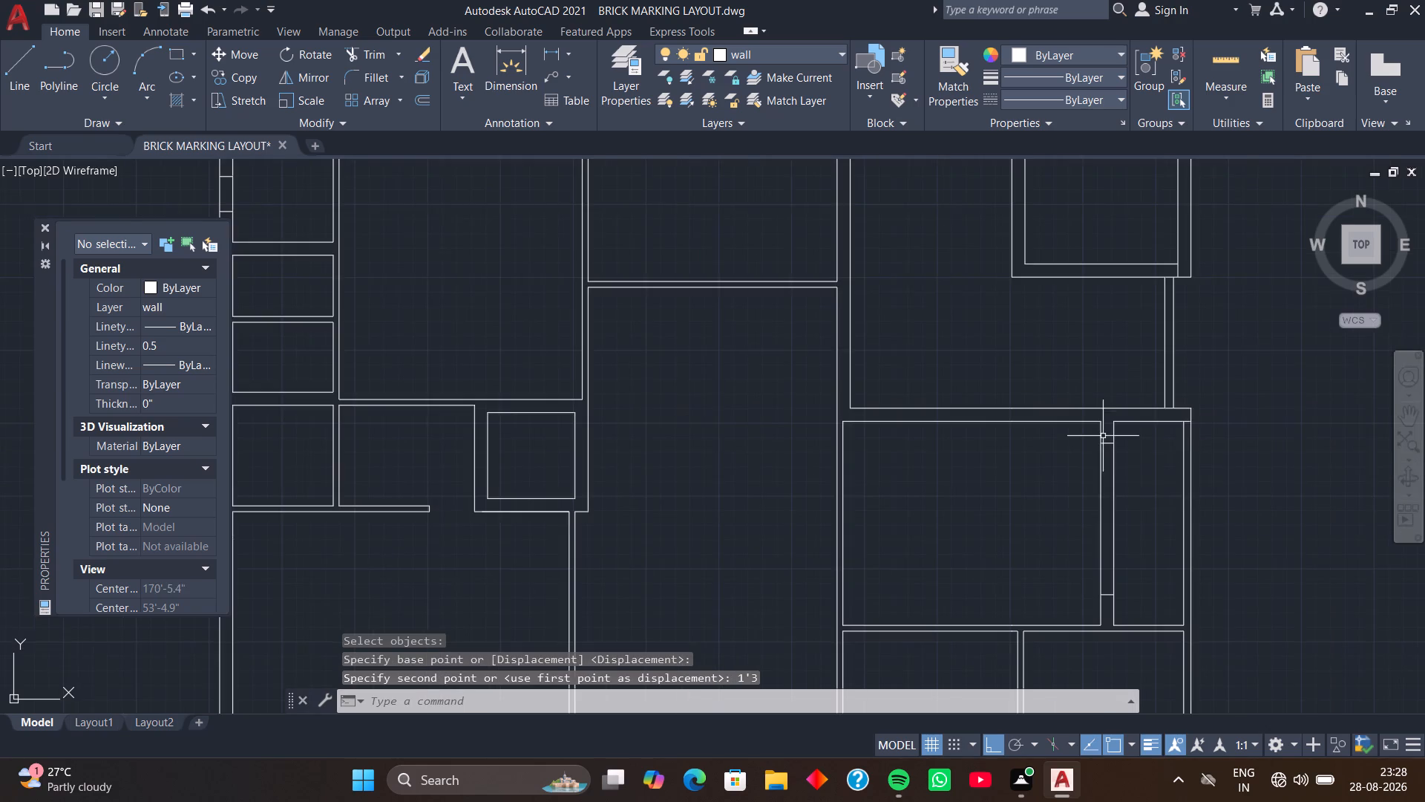
middle_click_drag(1170, 509, 1153, 417)
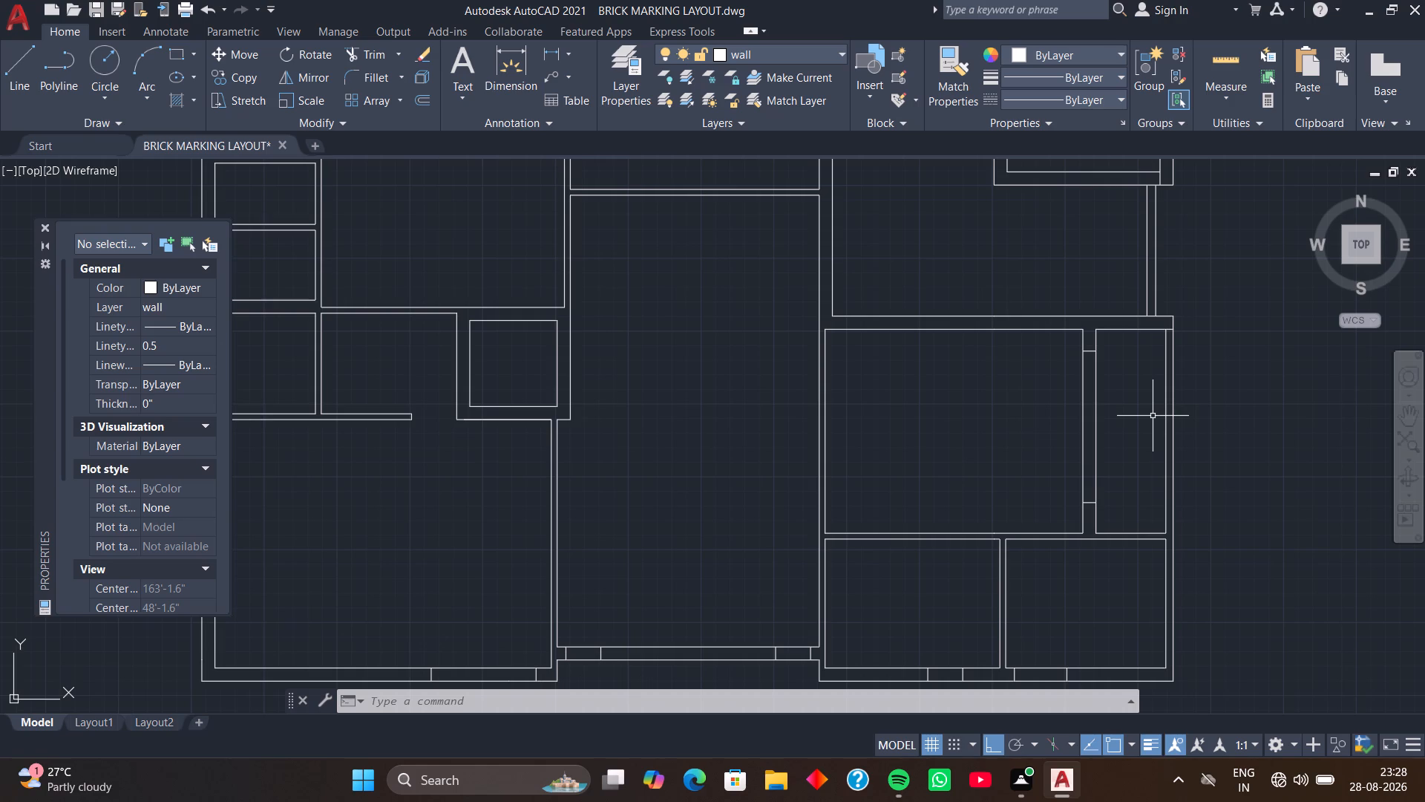
scroll(1085, 311, "down", 2)
middle_click_drag(1080, 293, 1150, 321)
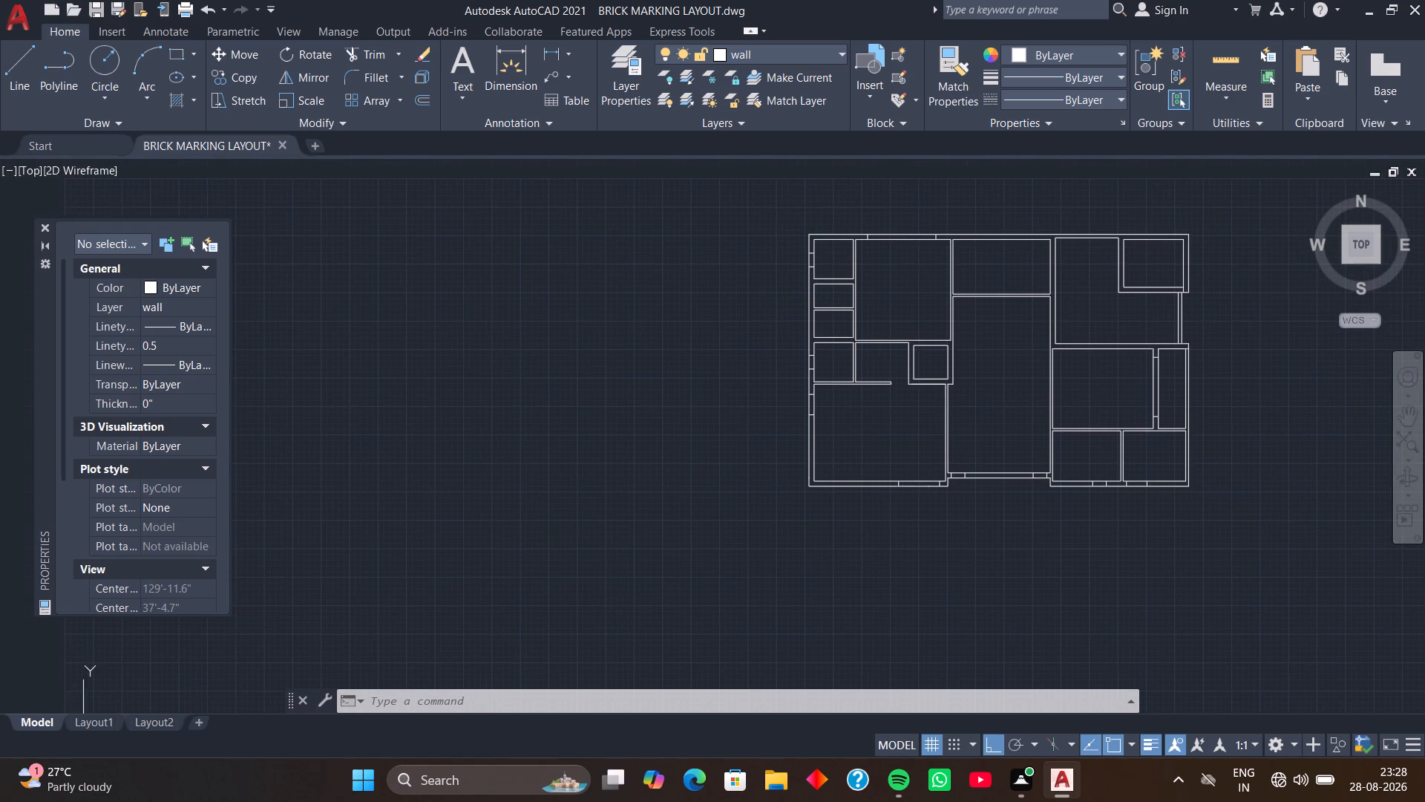
middle_click_drag(1062, 389, 1112, 382)
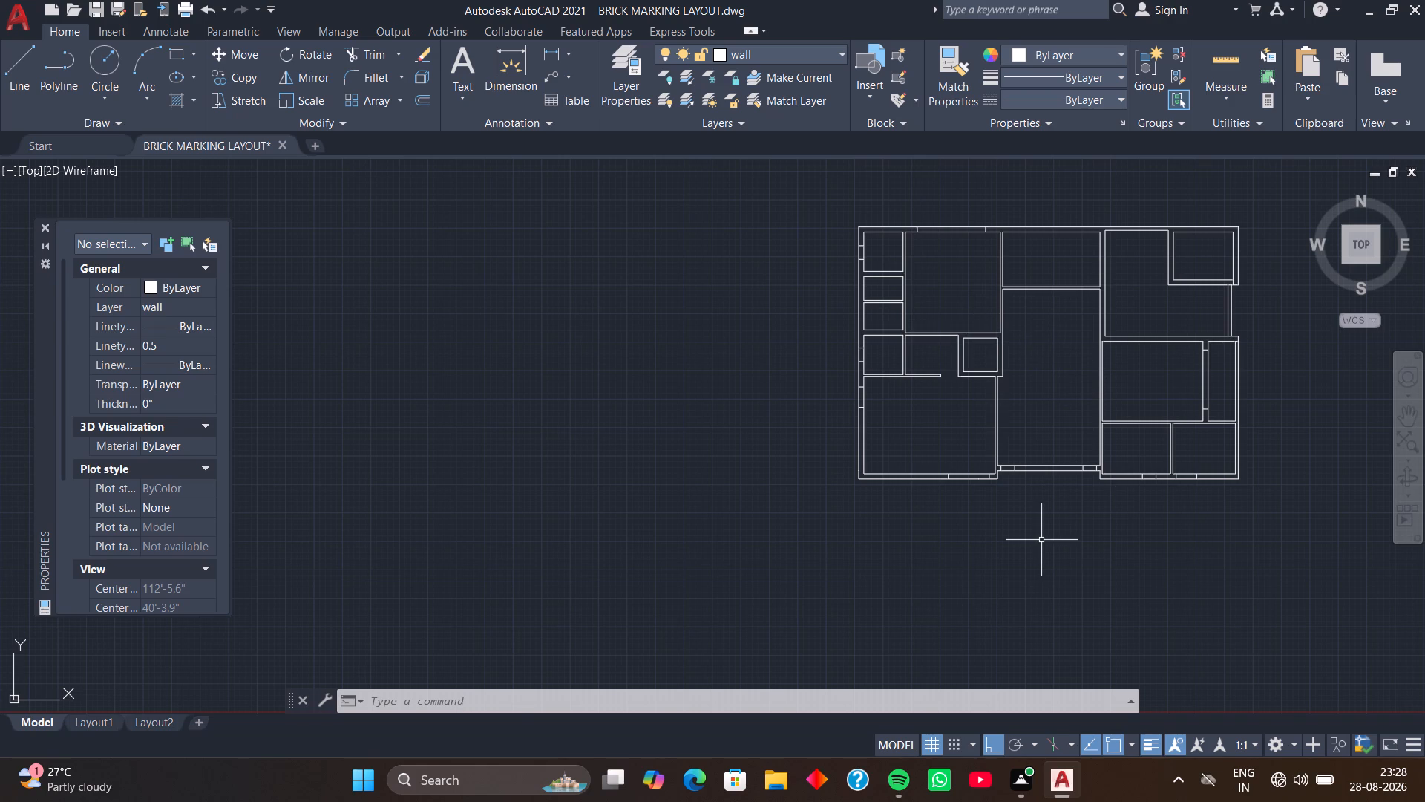
scroll(897, 231, "up", 4)
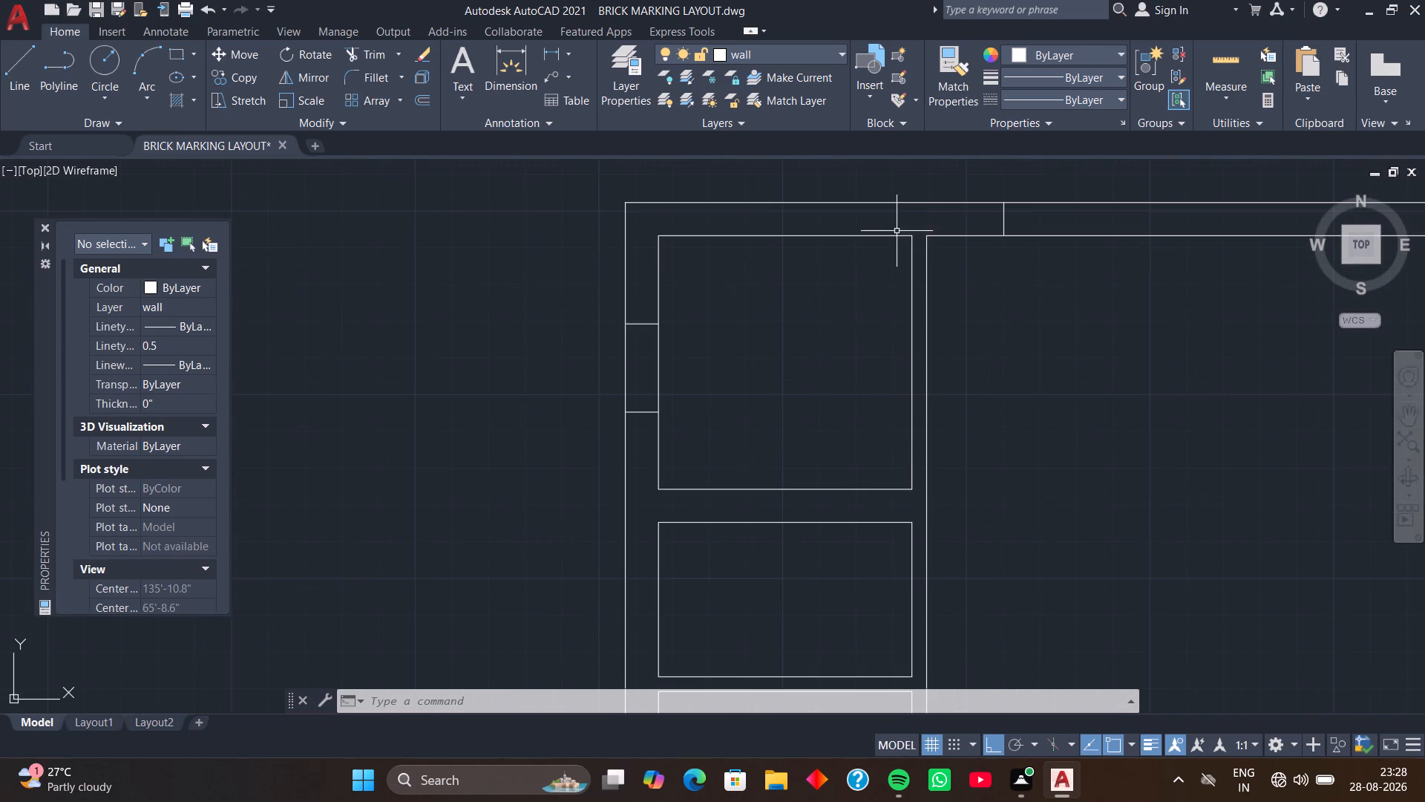
middle_click_drag(892, 250, 854, 285)
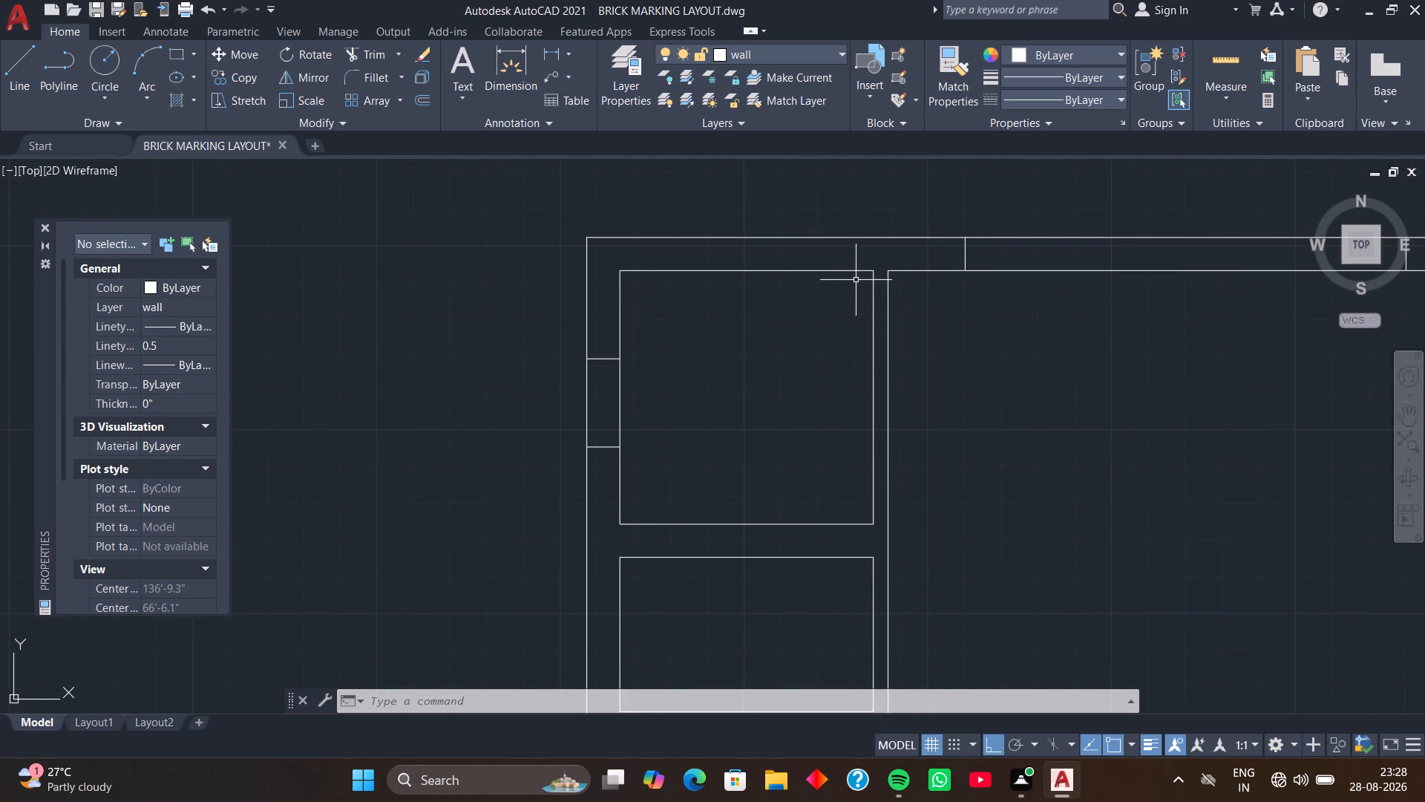
key("l")
key("Return")
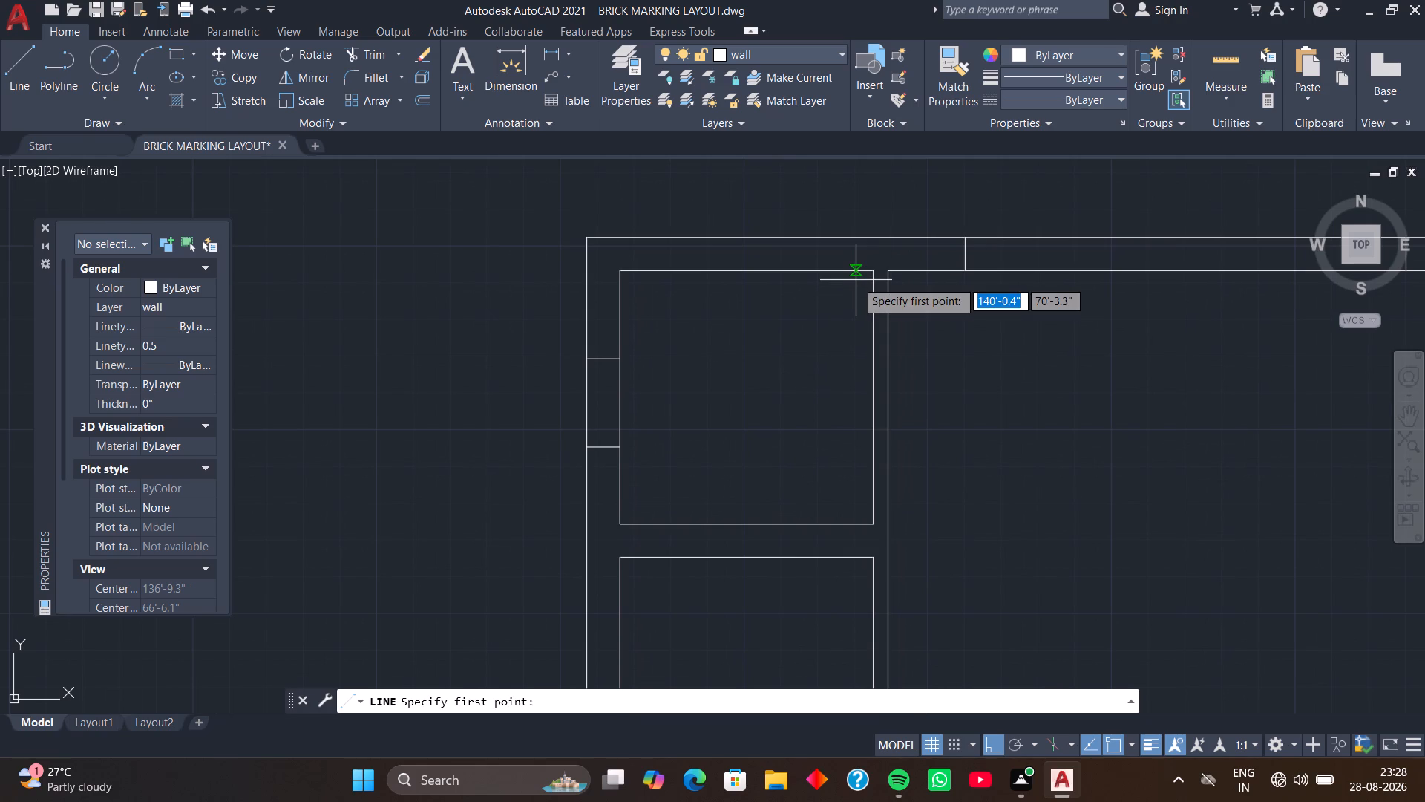
left_click(875, 276)
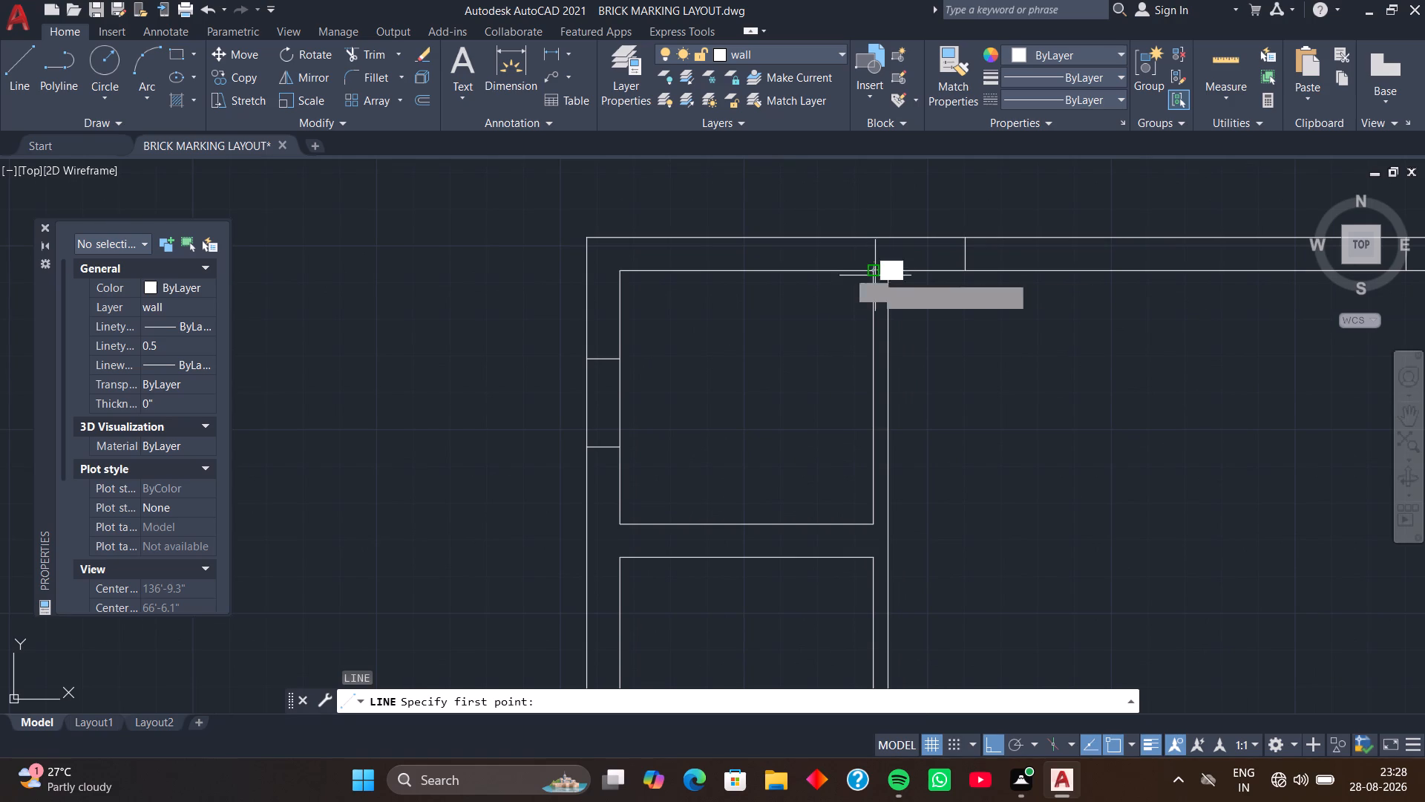
left_click(884, 271)
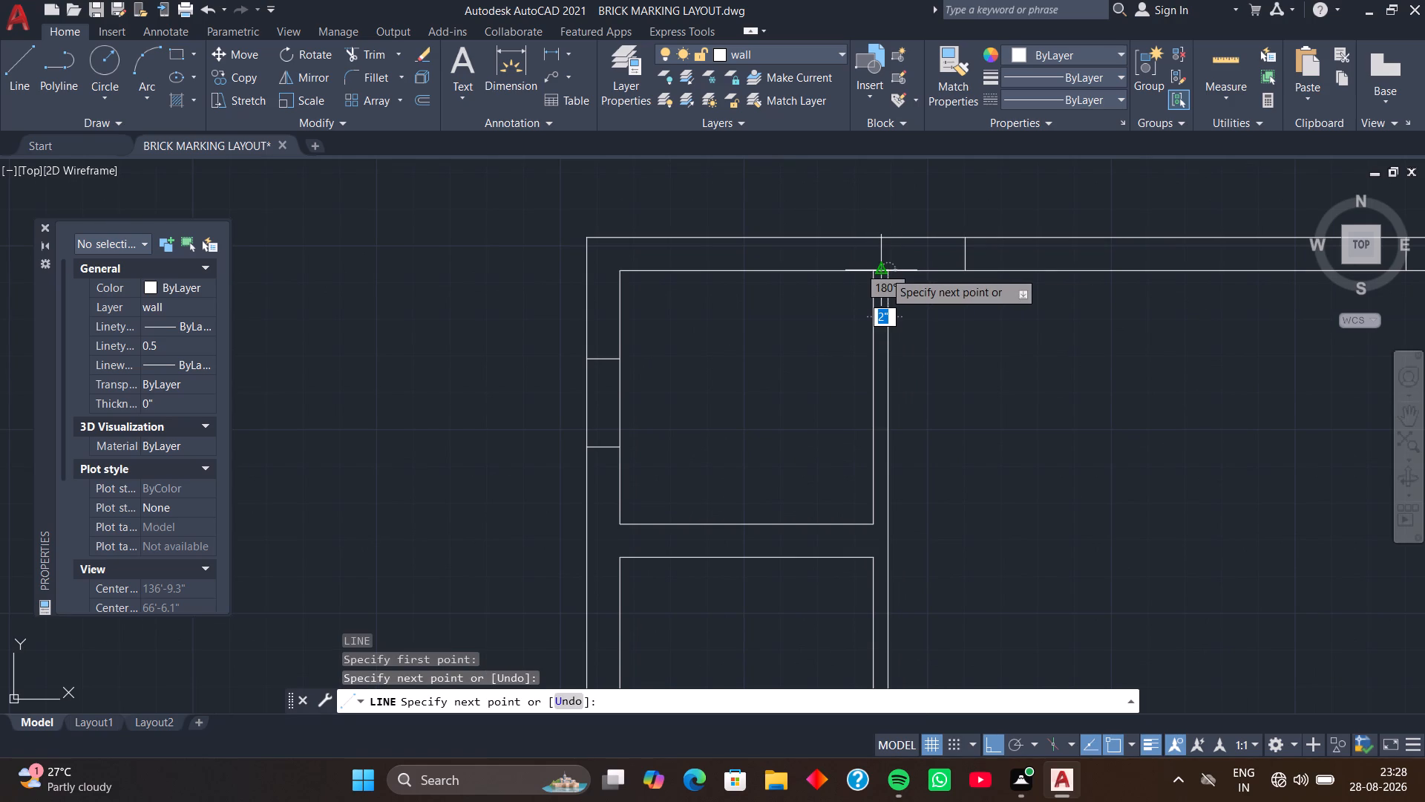
key("space")
Move the short line 2' south along the northwest corner room's east wall.
scroll(881, 274, "up", 2)
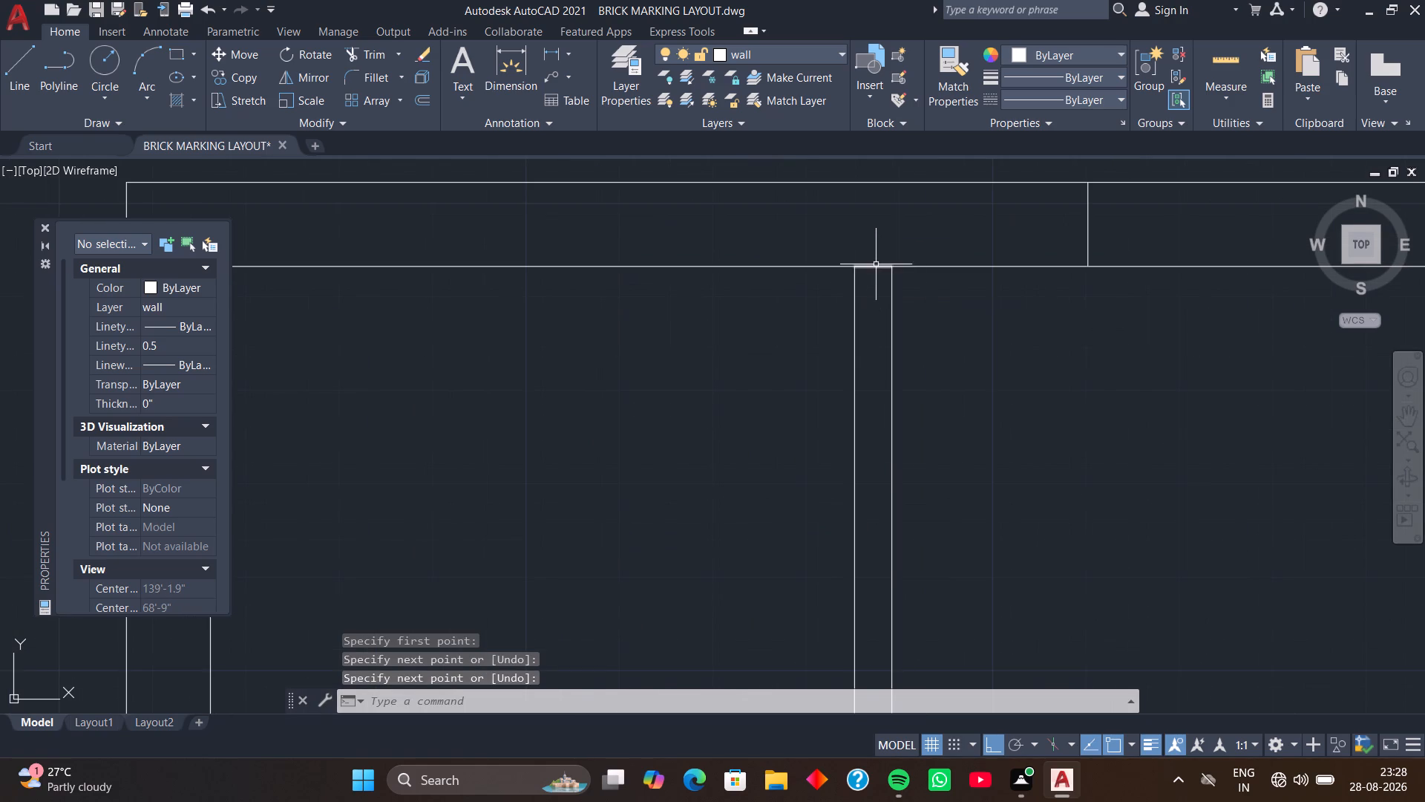
left_click(876, 264)
type("M")
key("space")
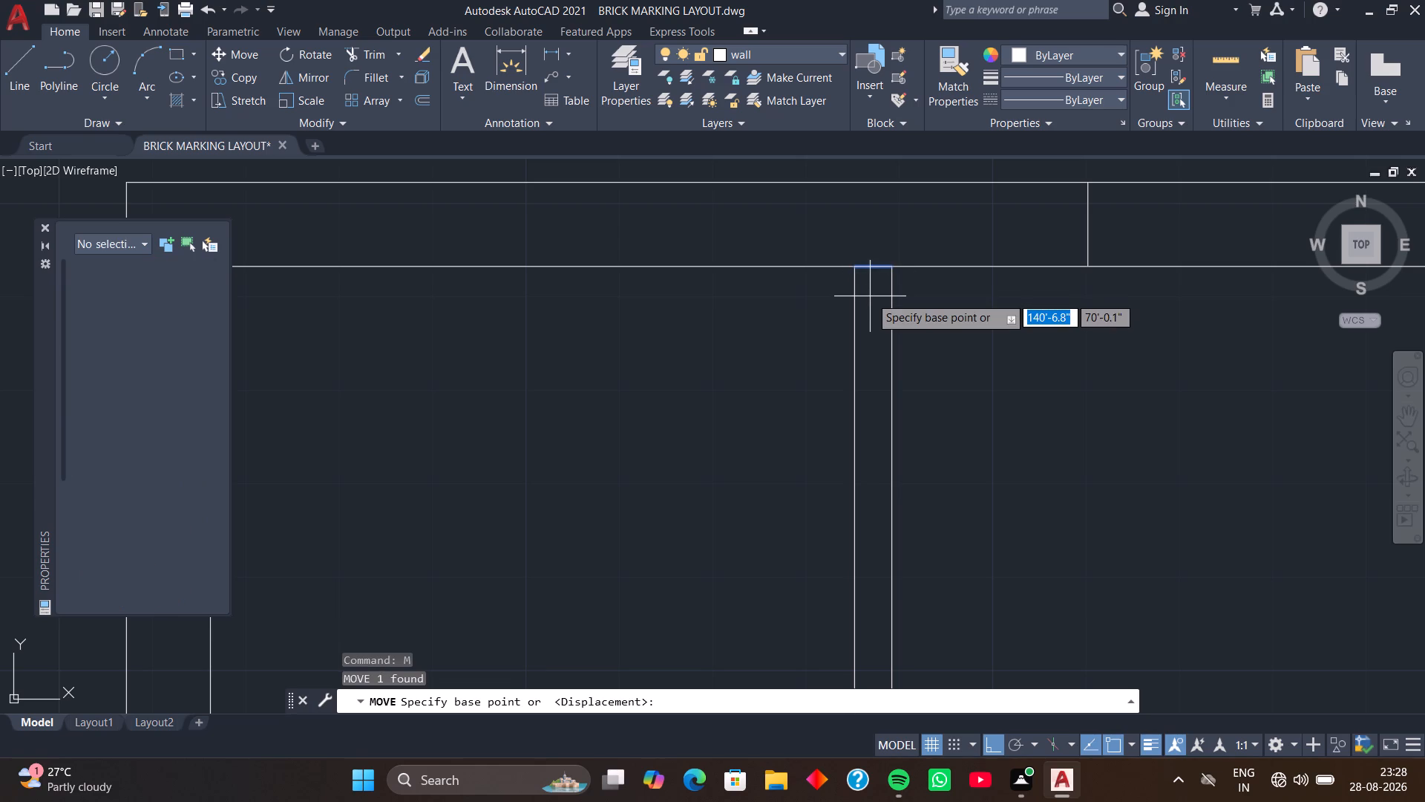
left_click(890, 267)
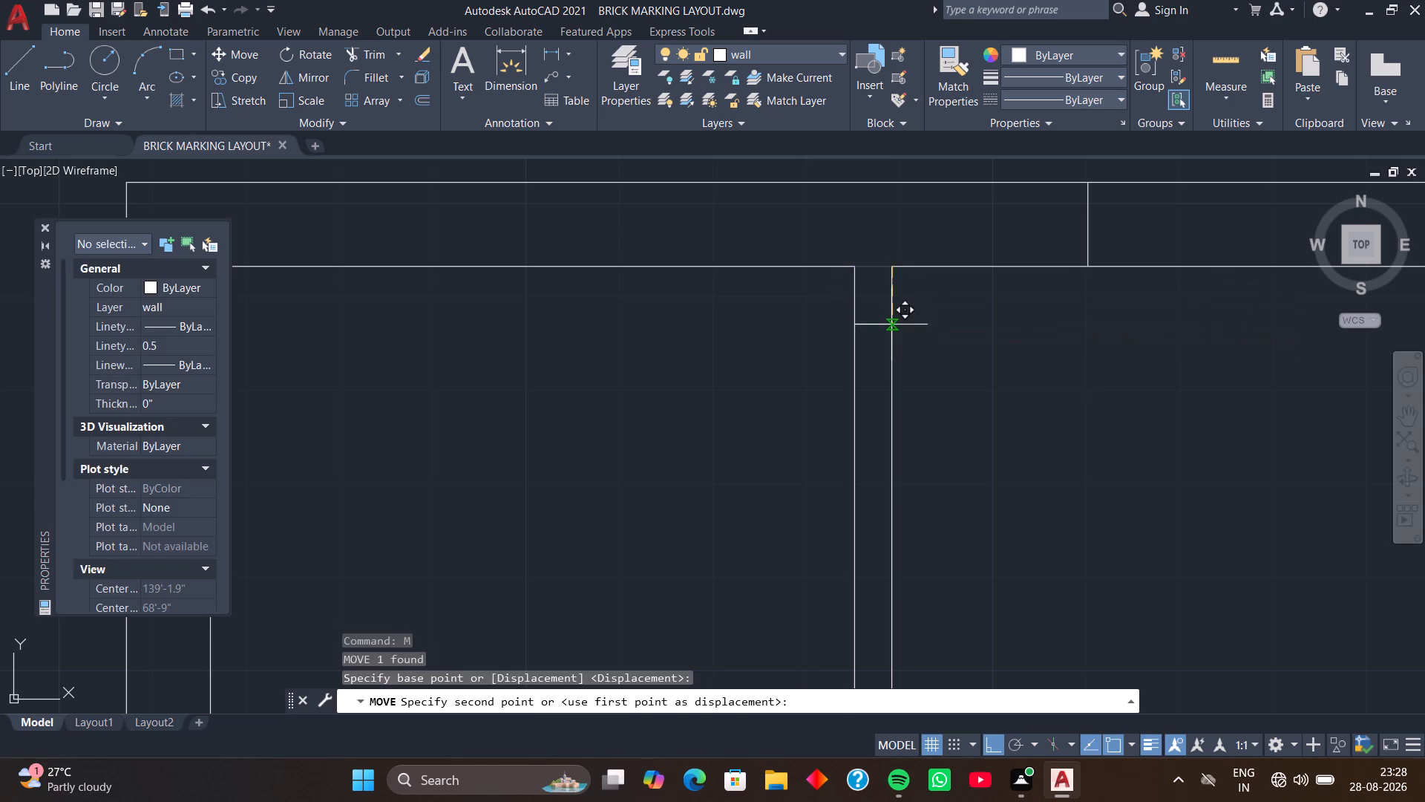
type("2'")
key("Return")
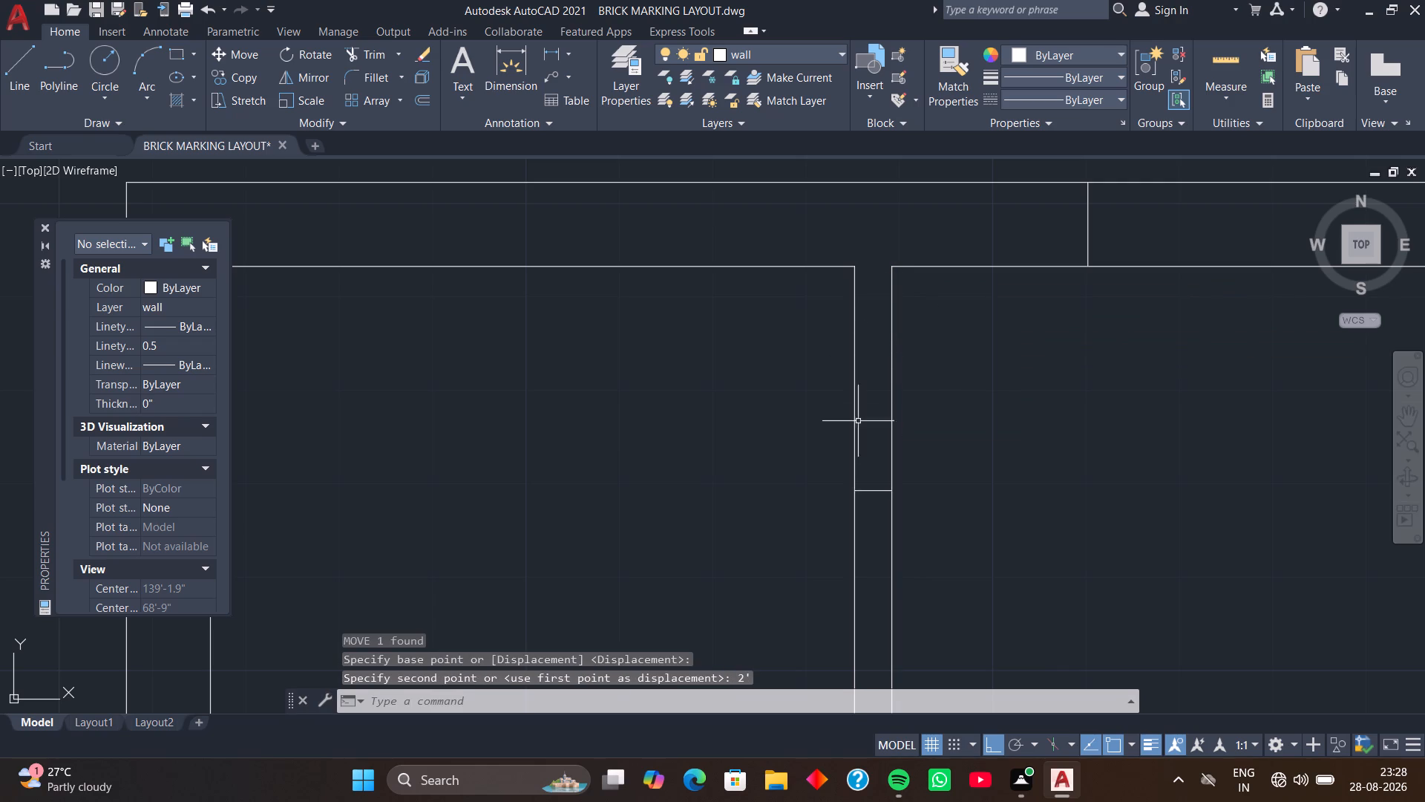
Copy the short line 3' south along the northwest corner room's east wall.
middle_click_drag(865, 443, 854, 308)
left_click(861, 356)
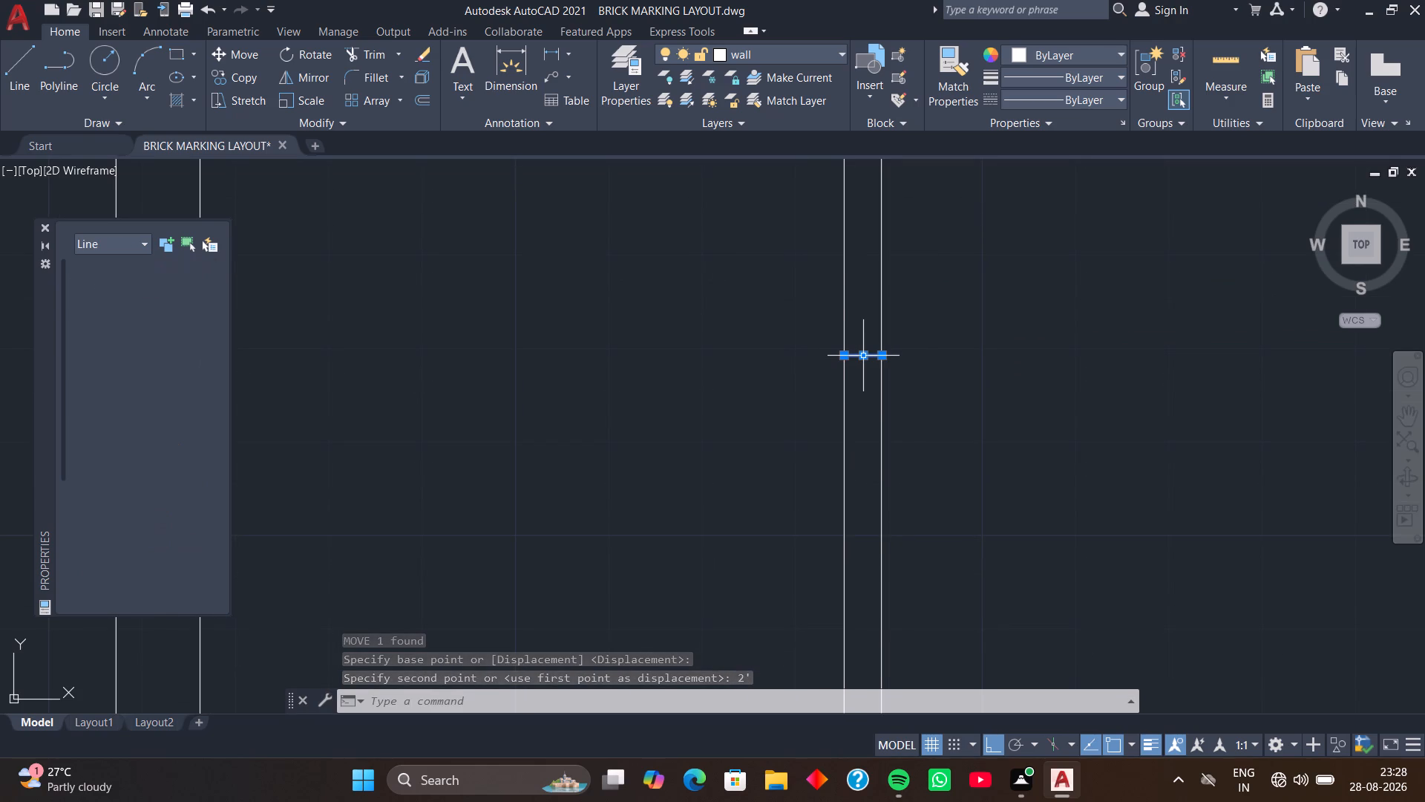
key("c")
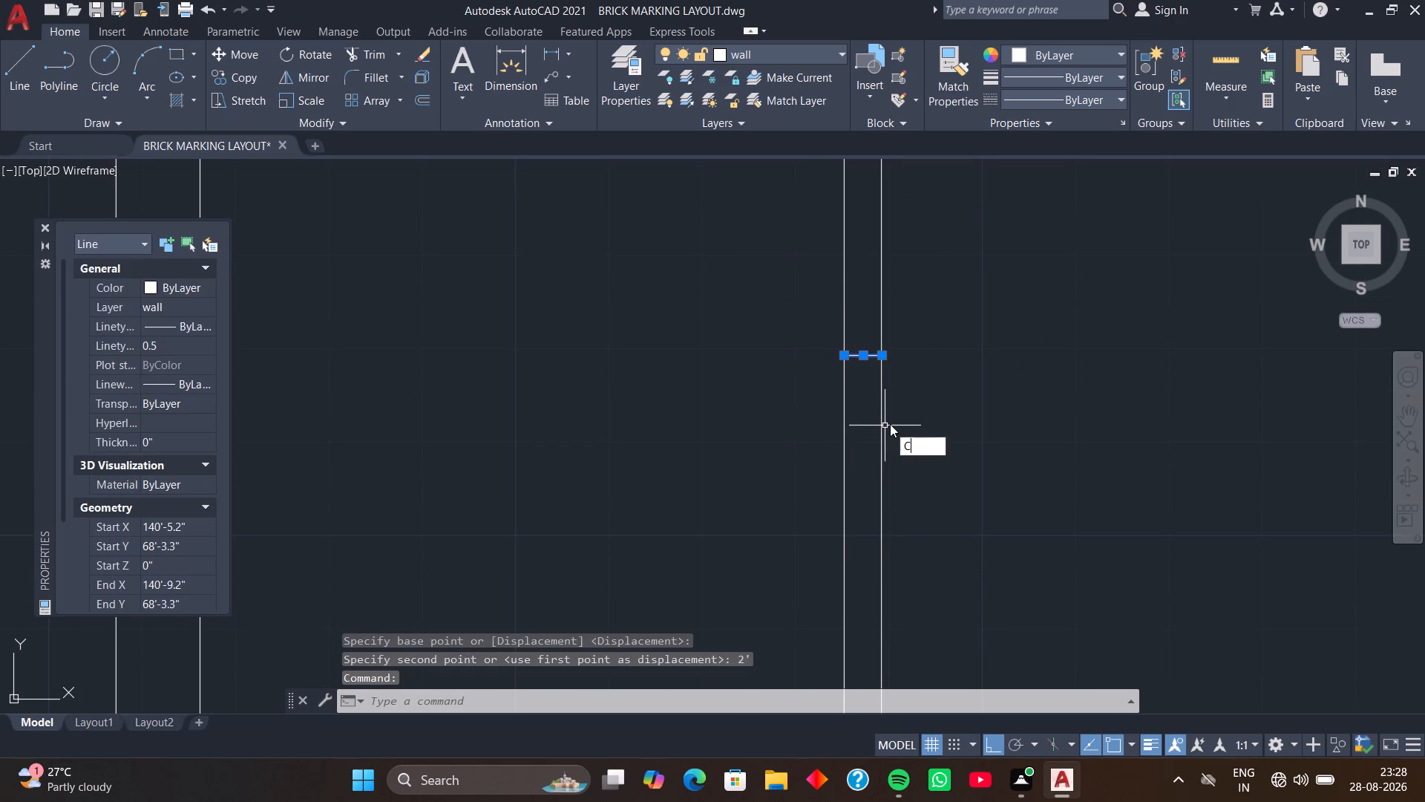
key("o")
key("space")
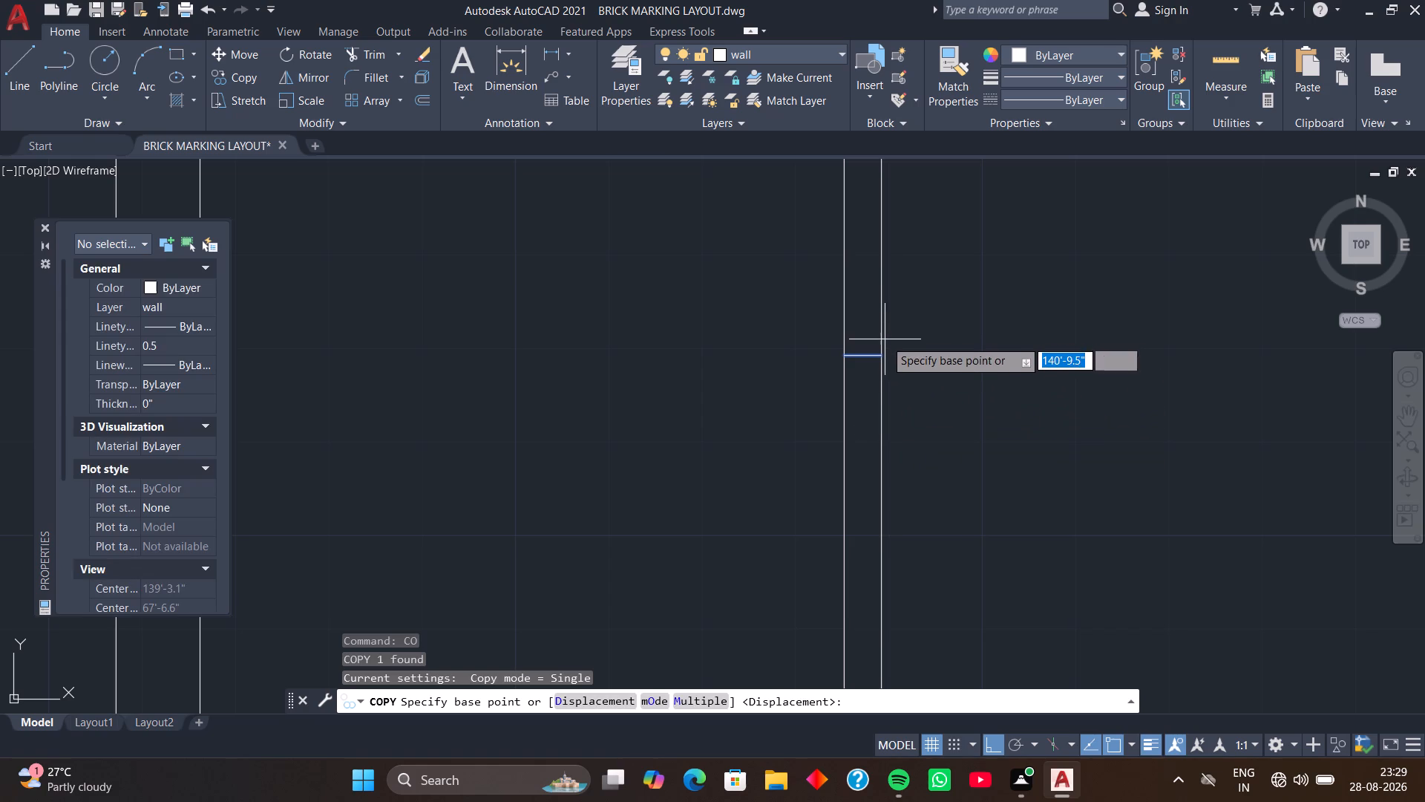
left_click(878, 356)
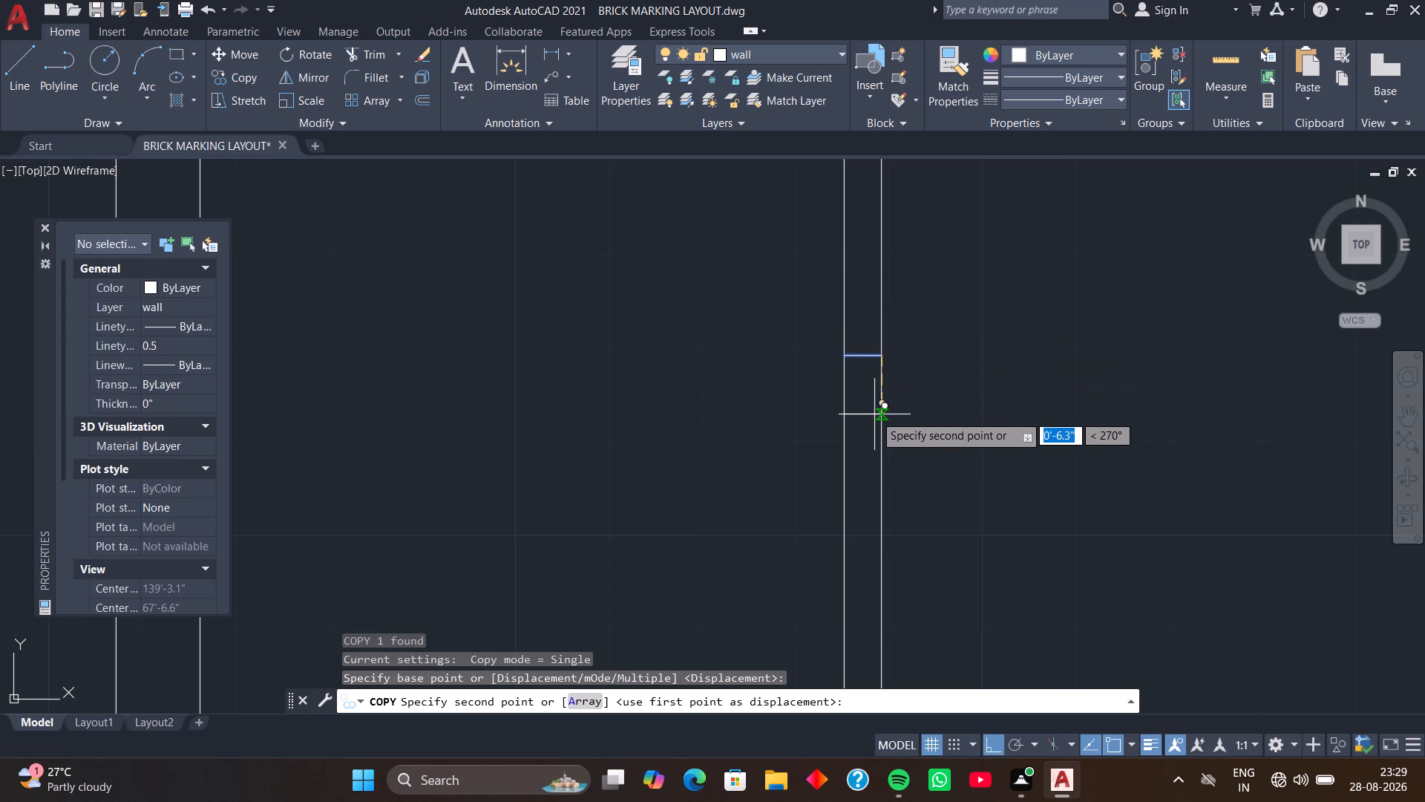
type("3'")
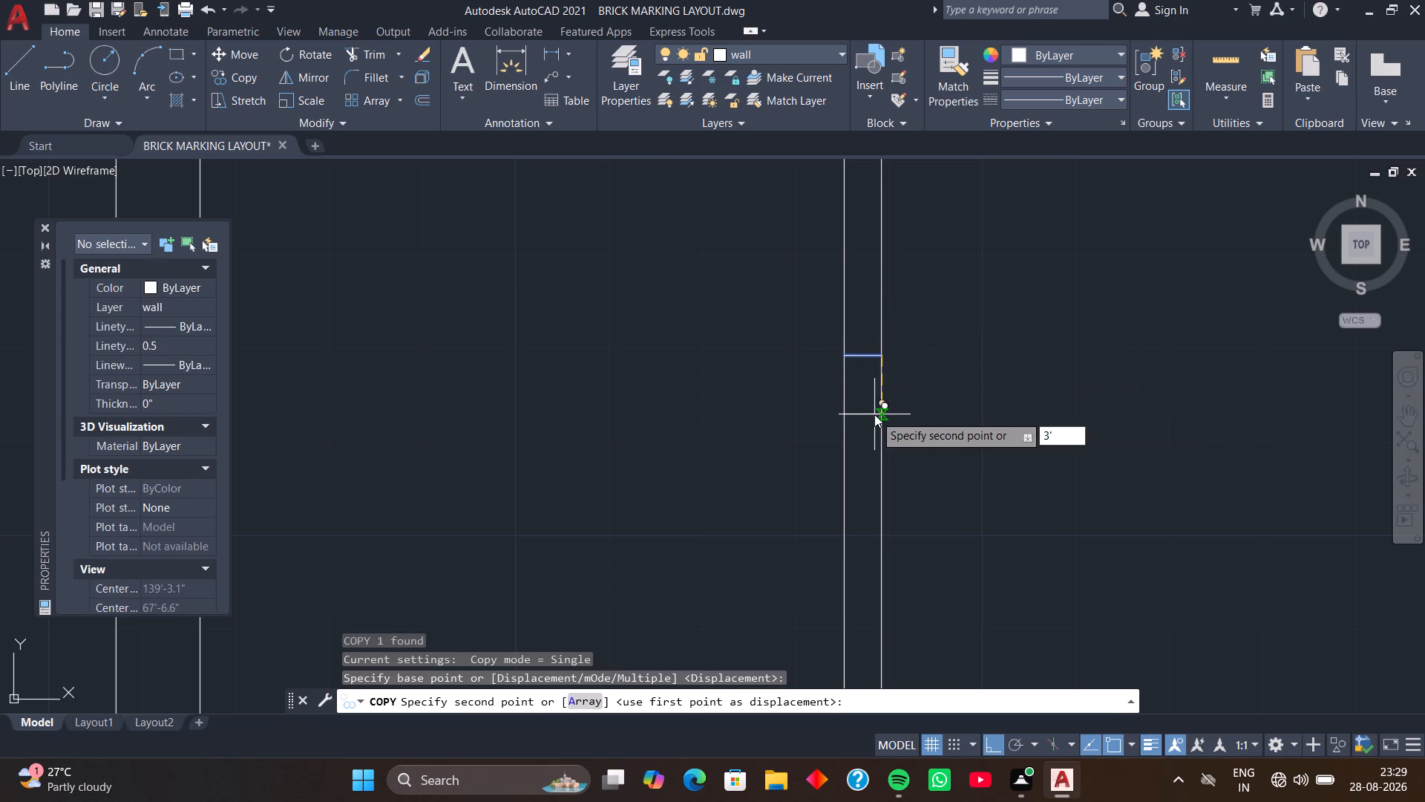
key("Return")
Trim both faces of the northwest corner room's east wall between the two short lines to cut the opening.
scroll(874, 414, "down", 4)
middle_click_drag(874, 414, 863, 382)
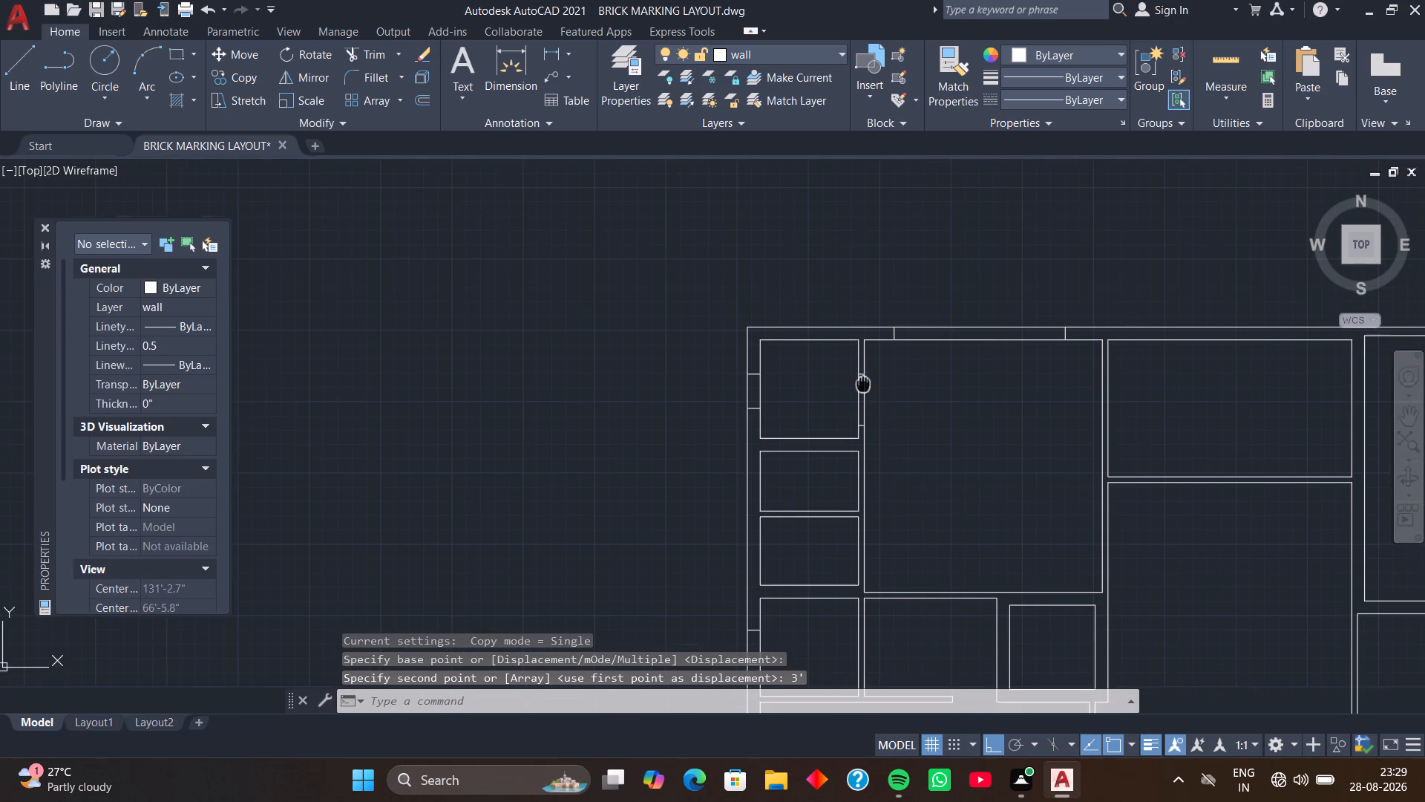
middle_click_drag(863, 382, 863, 381)
key("t")
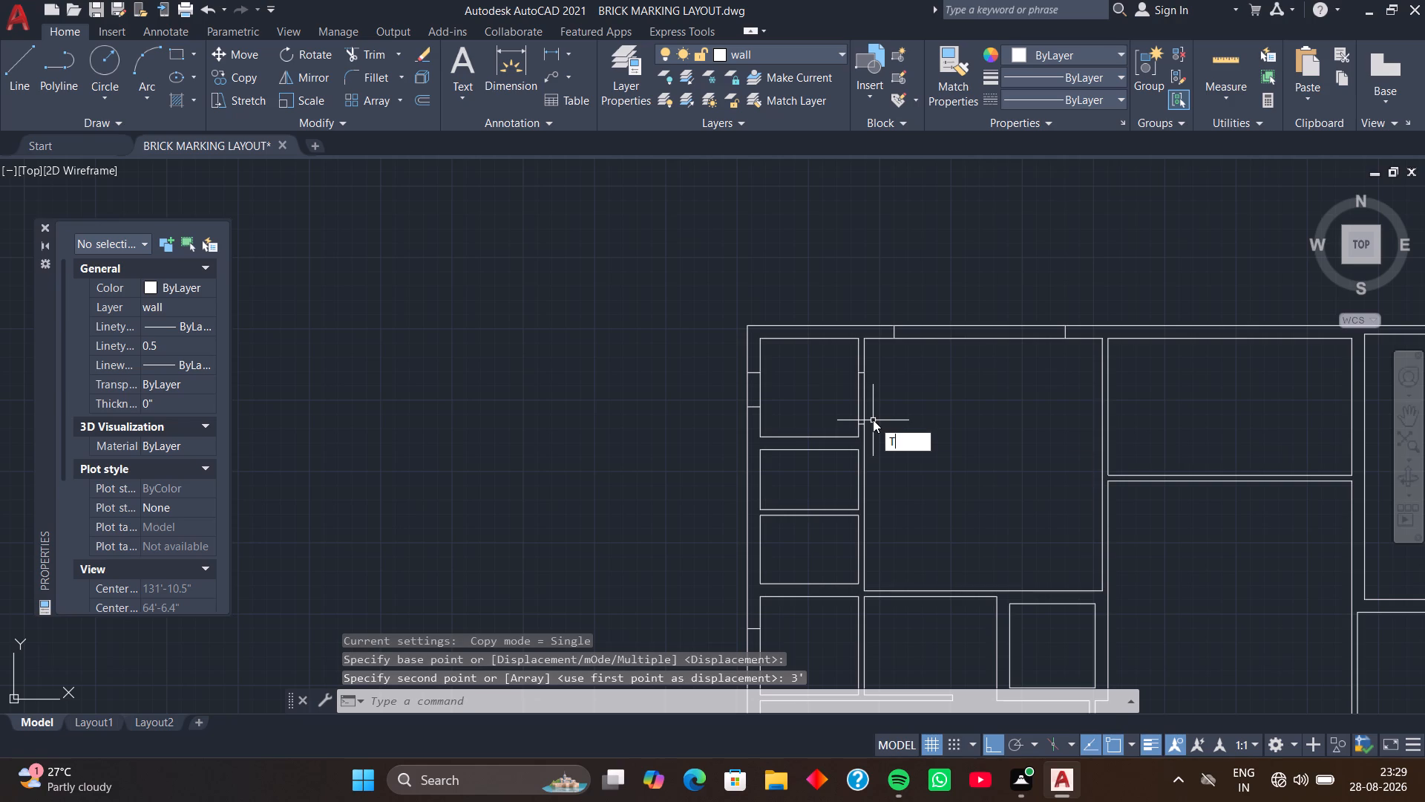
type("R")
key("space")
left_click_drag(868, 401, 839, 401)
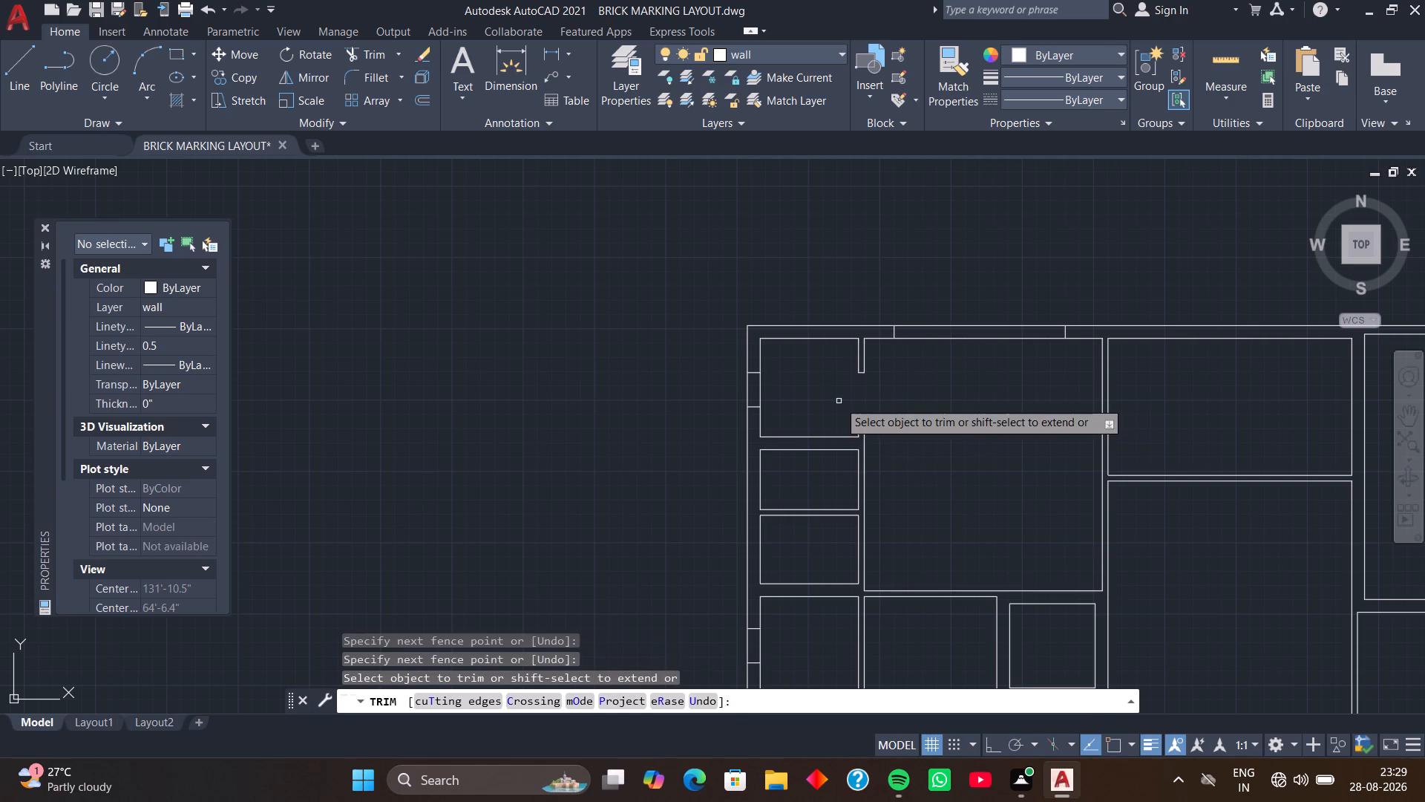
scroll(839, 401, "down", 2)
middle_click_drag(862, 398, 854, 365)
scroll(856, 374, "up", 2)
middle_click_drag(848, 385, 851, 365)
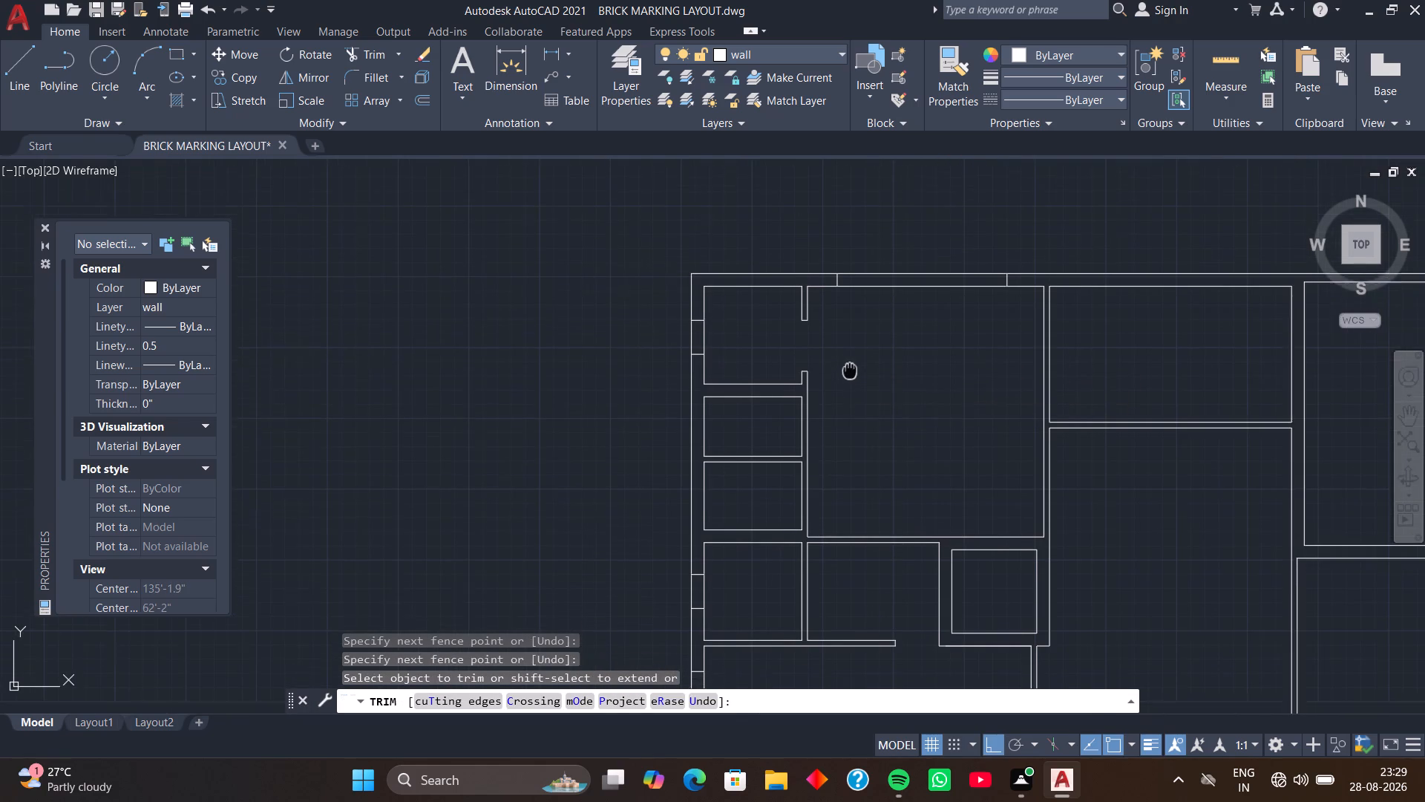
middle_click_drag(851, 365, 853, 360)
scroll(852, 381, "up", 1)
middle_click_drag(852, 381, 857, 364)
key("space")
Draw a line across the east end of the wall between the northwest corner room and the small room south of it.
middle_click_drag(839, 368, 848, 362)
type("L")
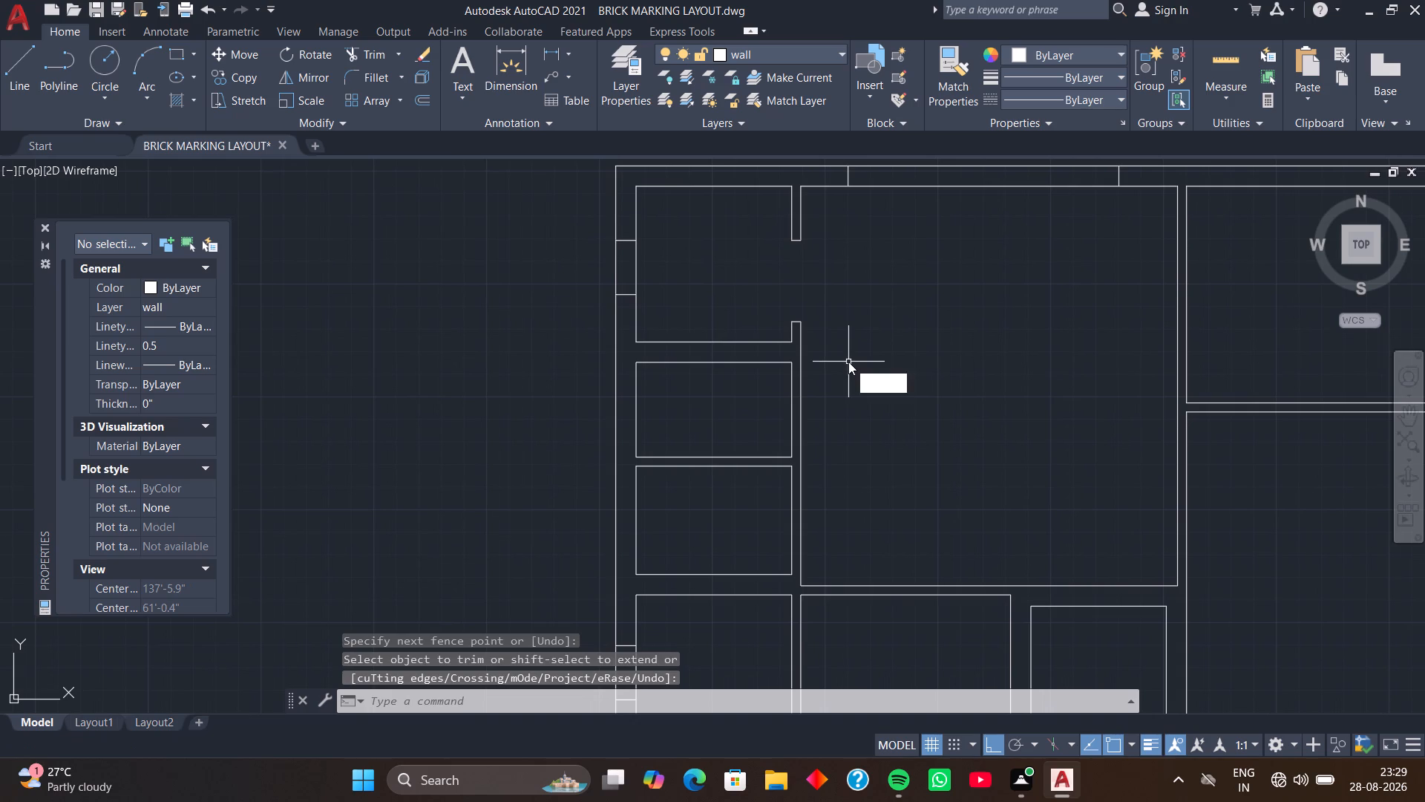
key("space")
scroll(799, 365, "up", 4)
left_click(738, 348)
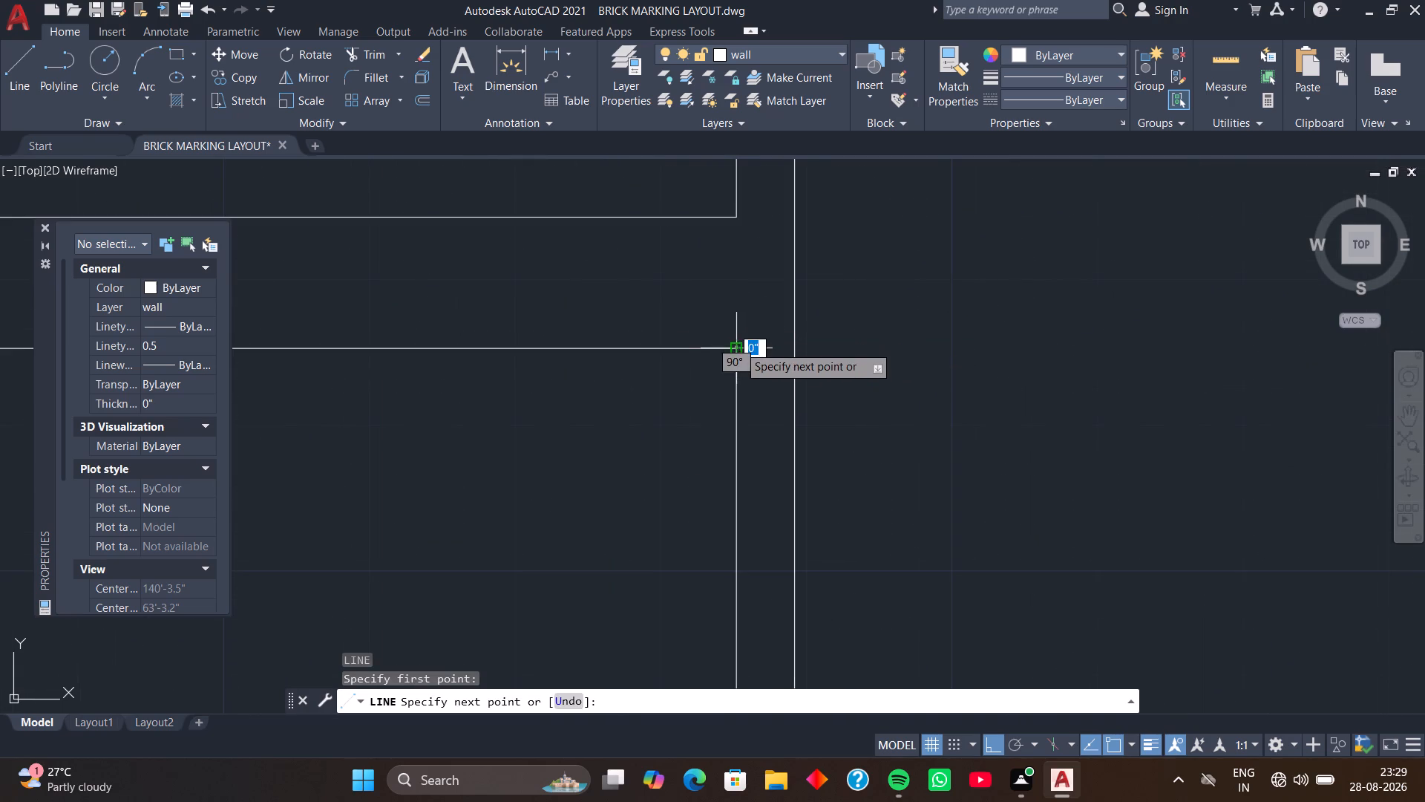
left_click(732, 218)
key("space")
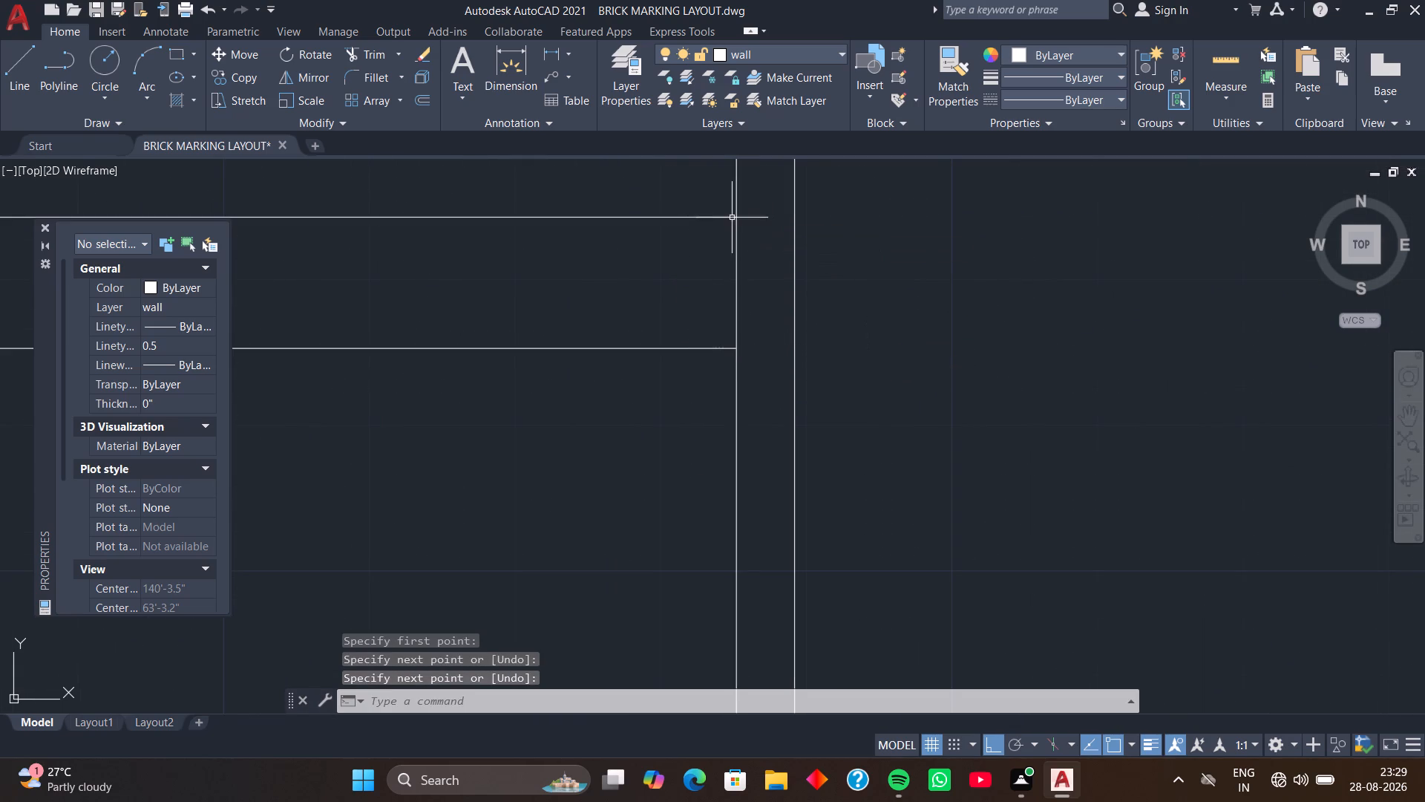
Copy the line at the east end of the wall south of the northwest corner room 2'3" to the west.
left_click(736, 279)
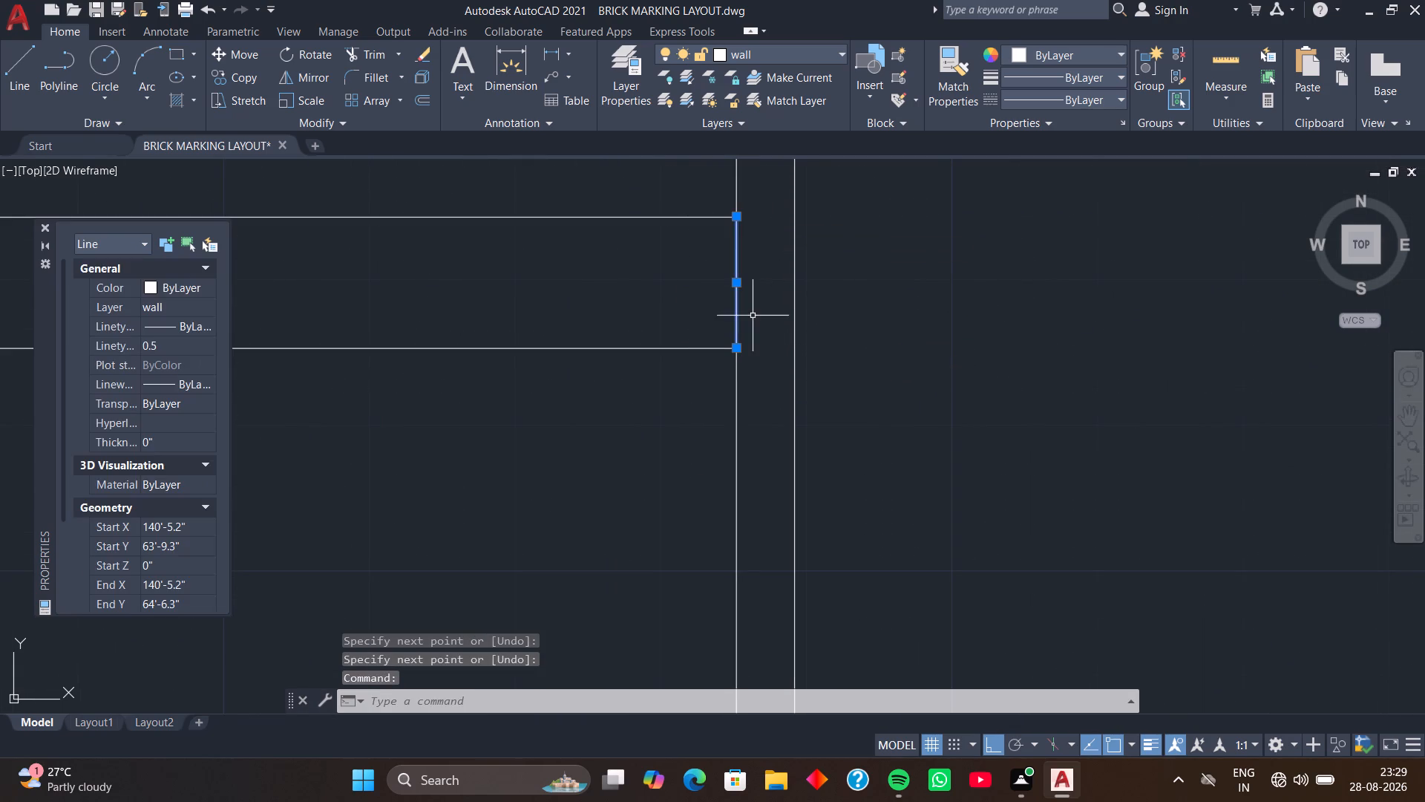
type("CO")
key("space")
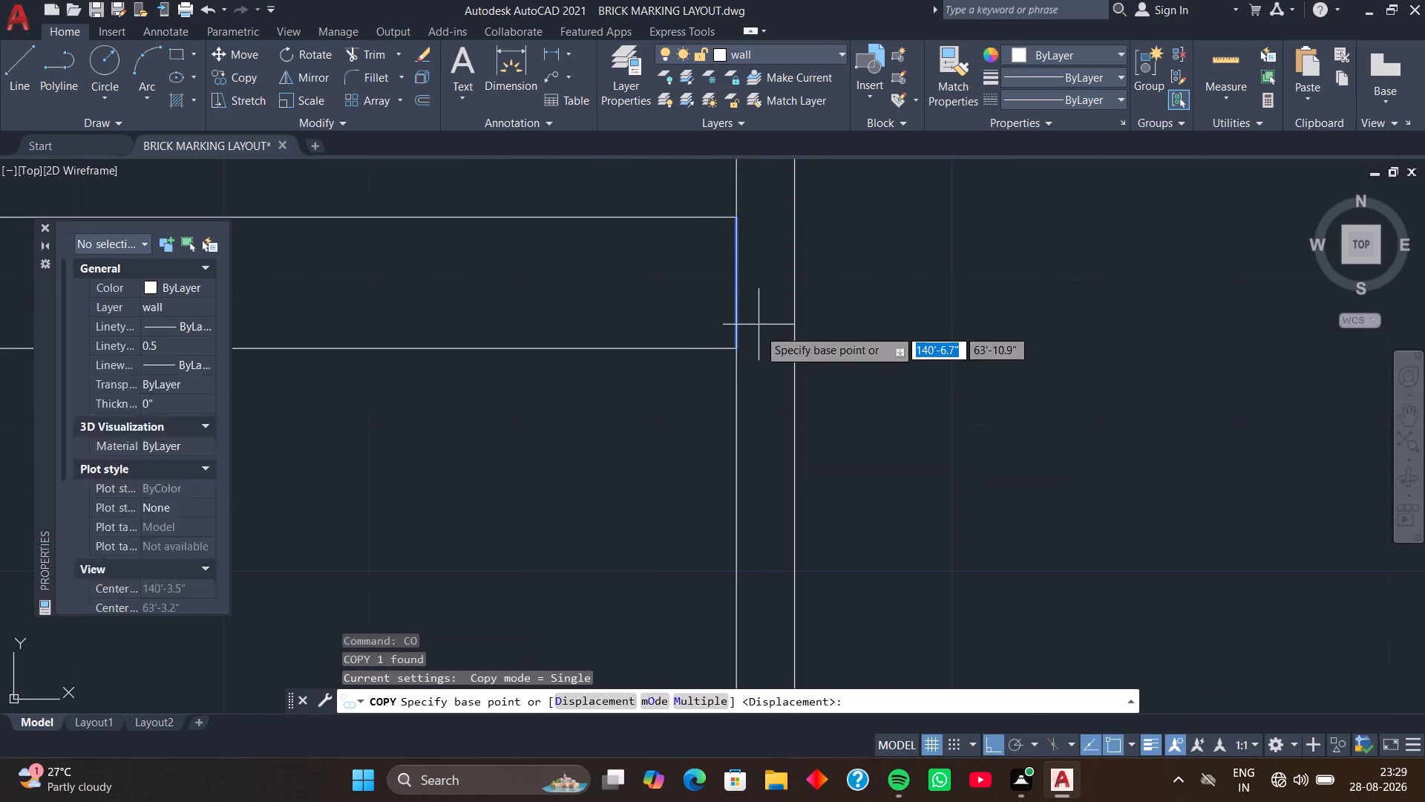
left_click(741, 348)
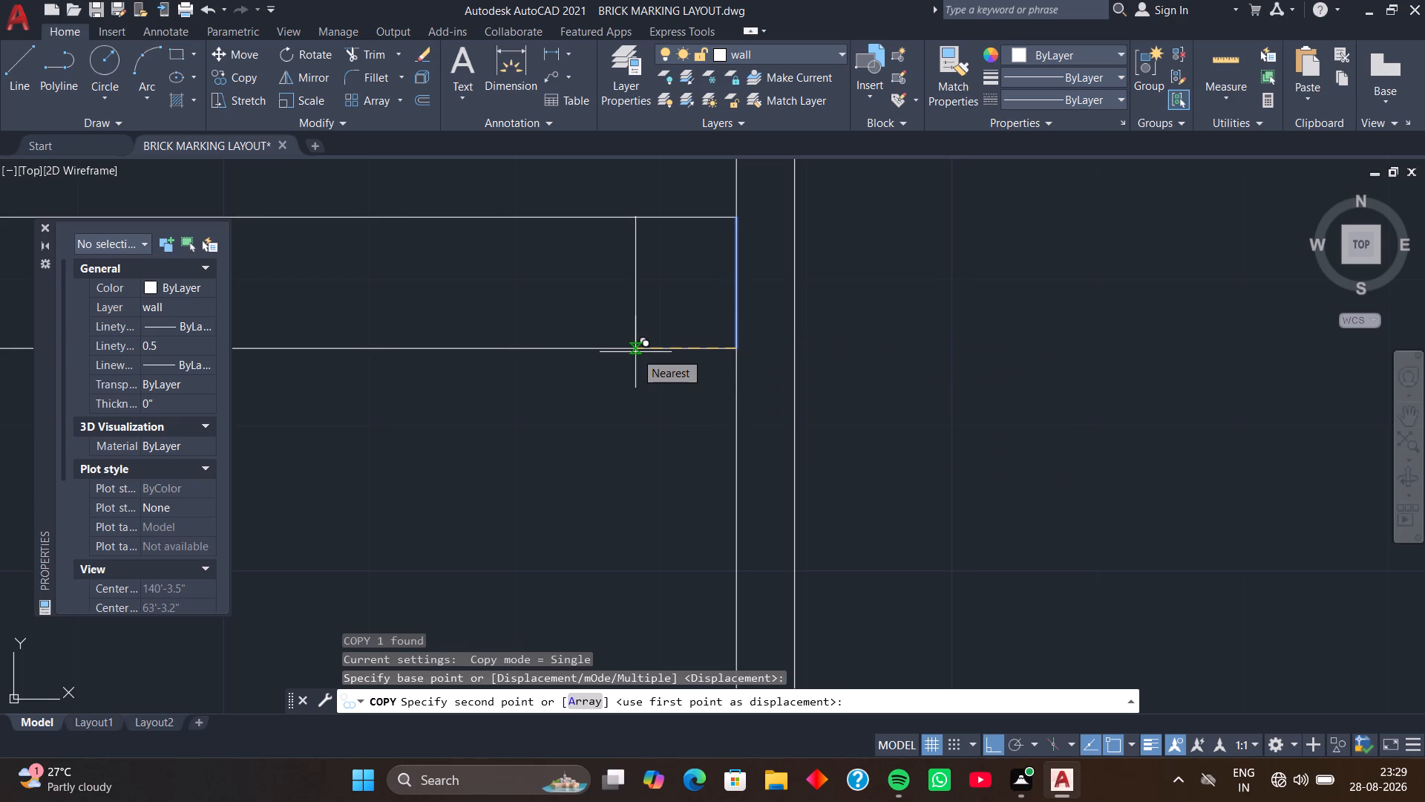
type("2'")
key("3")
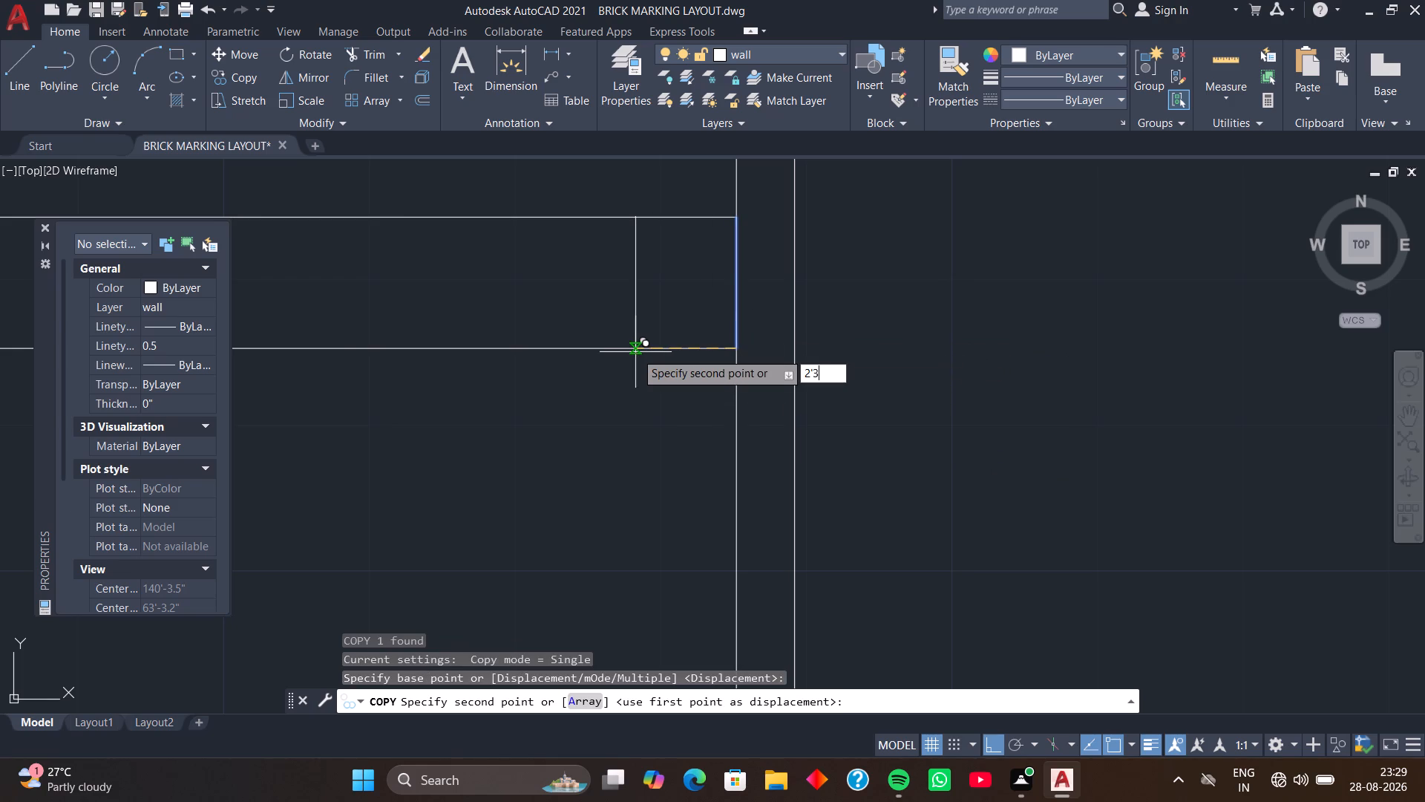
key("Return")
Trim both faces of the wall south of the northwest corner room between the copied line and the east wall to cut the opening.
scroll(635, 352, "down", 4)
middle_click_drag(621, 380, 681, 369)
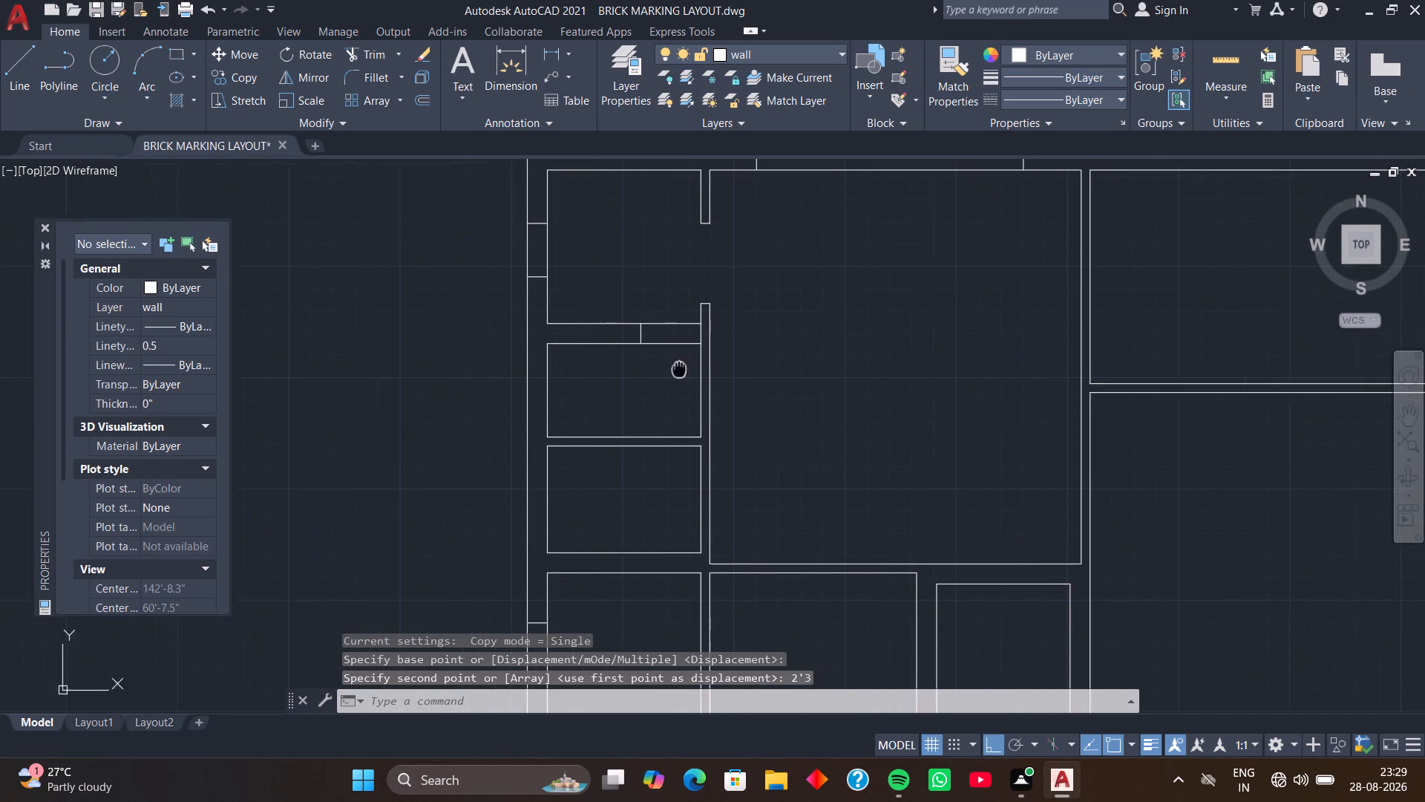
middle_click_drag(681, 369, 687, 368)
type("TR")
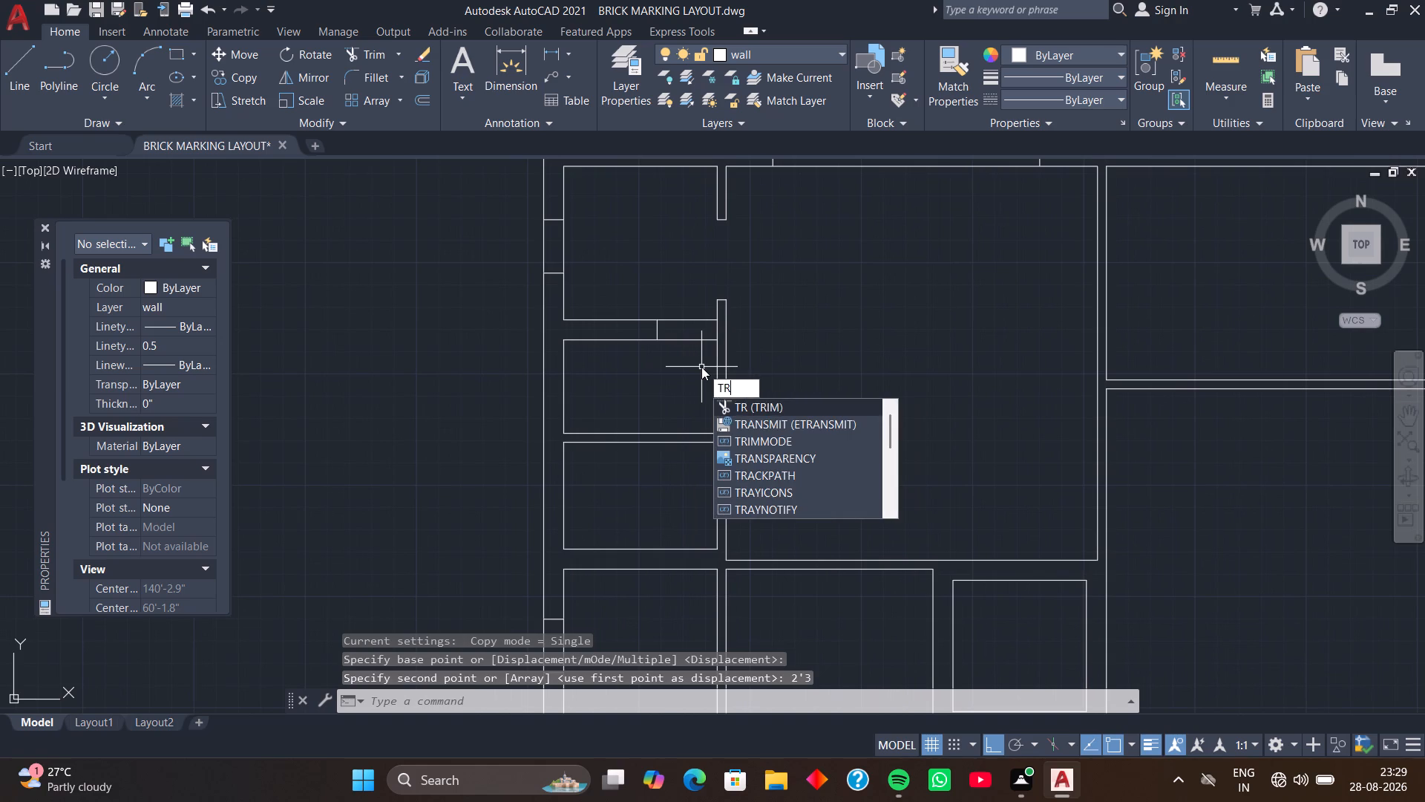
key("space")
left_click_drag(676, 301, 670, 365)
scroll(670, 365, "down", 2)
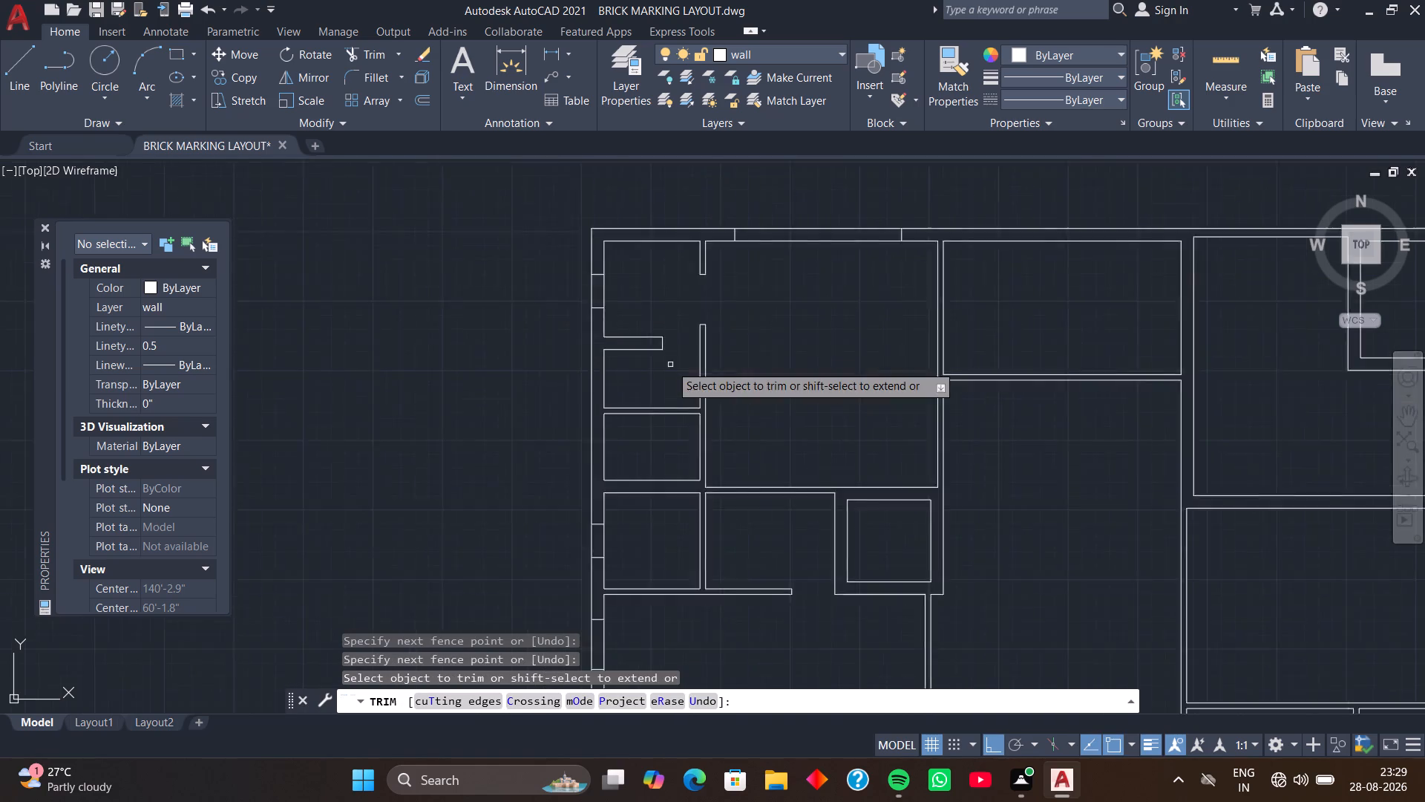
middle_click_drag(669, 369, 694, 278)
key("space")
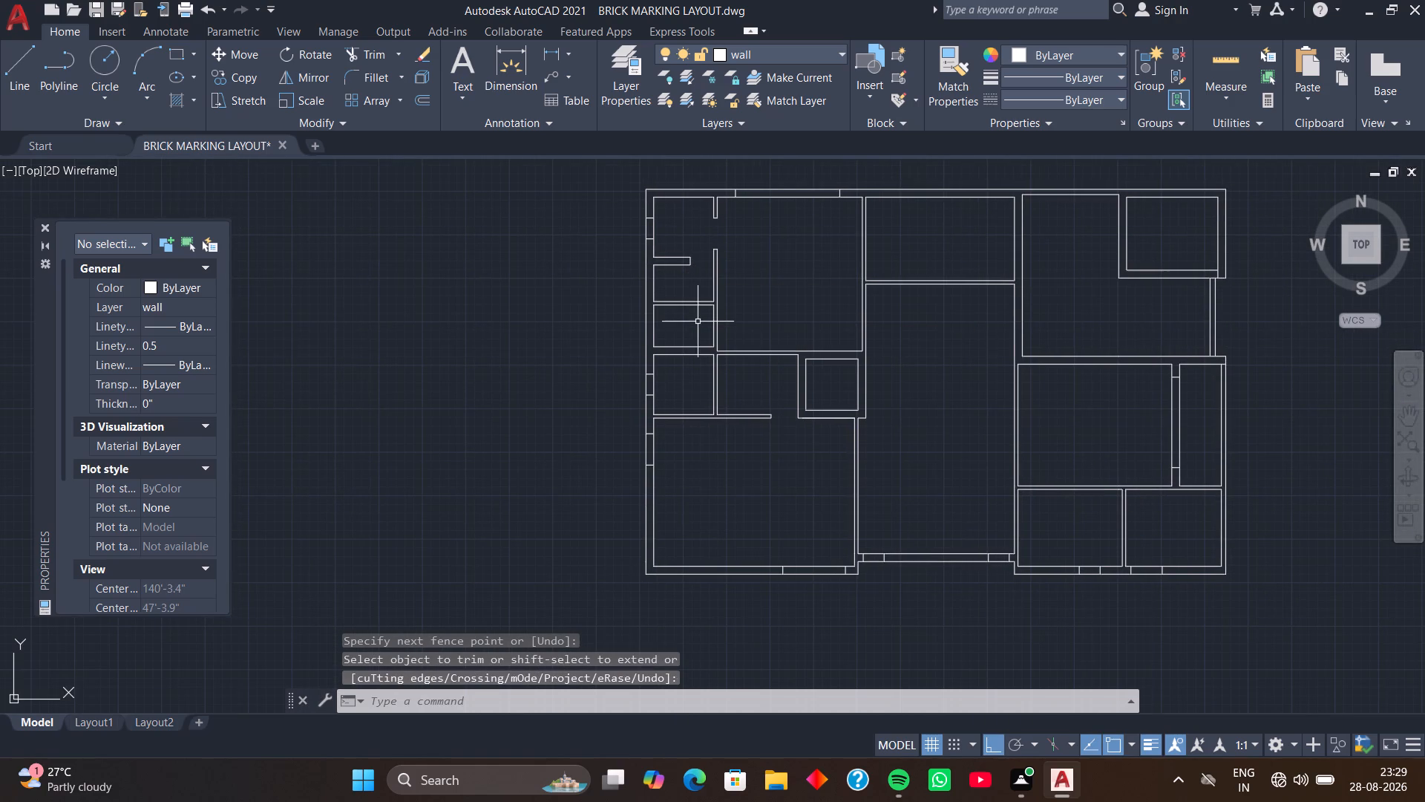
Draw a line across the east end of the wall between the third and fourth rooms down the west side.
middle_click_drag(699, 322, 724, 263)
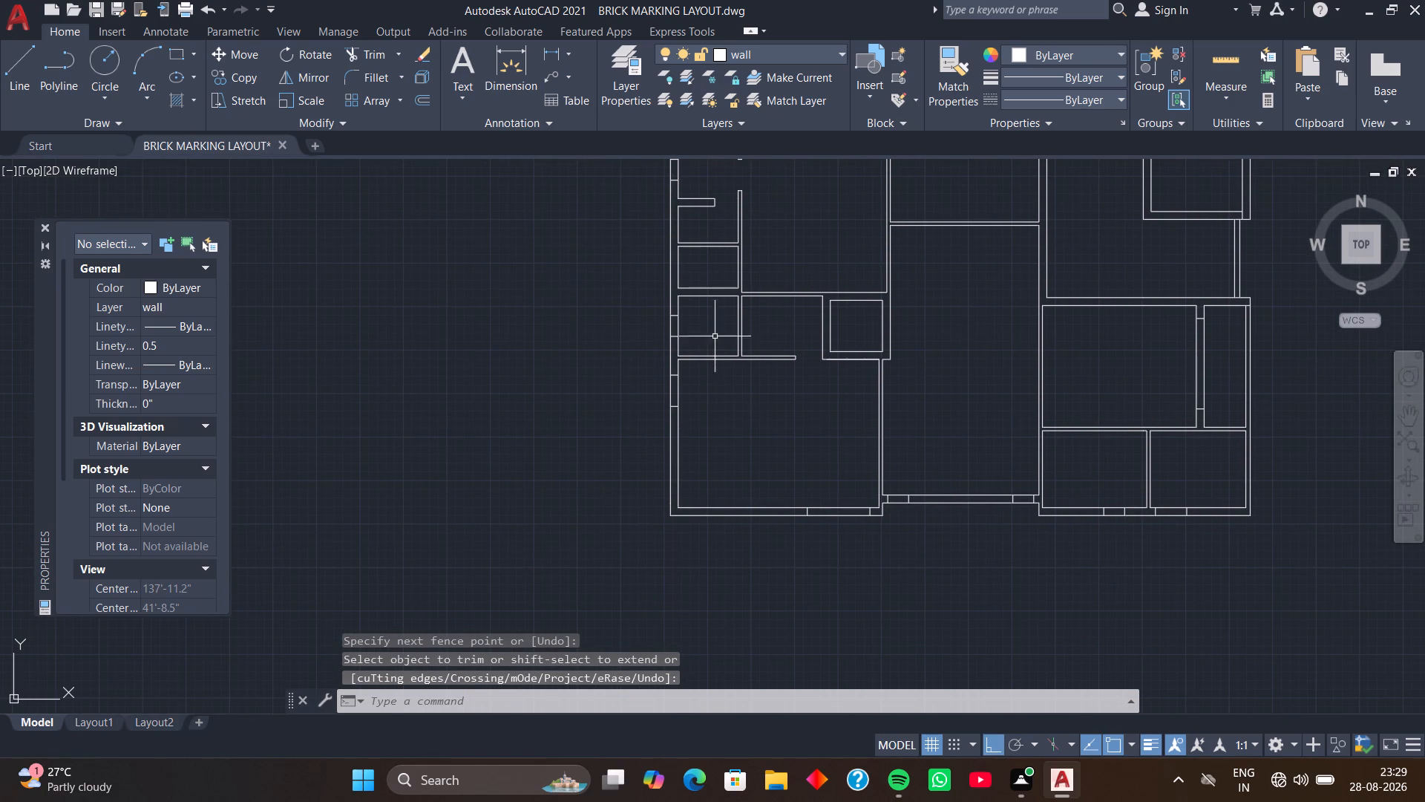
middle_click_drag(712, 348, 692, 300)
middle_click_drag(689, 258, 698, 308)
scroll(714, 301, "up", 2)
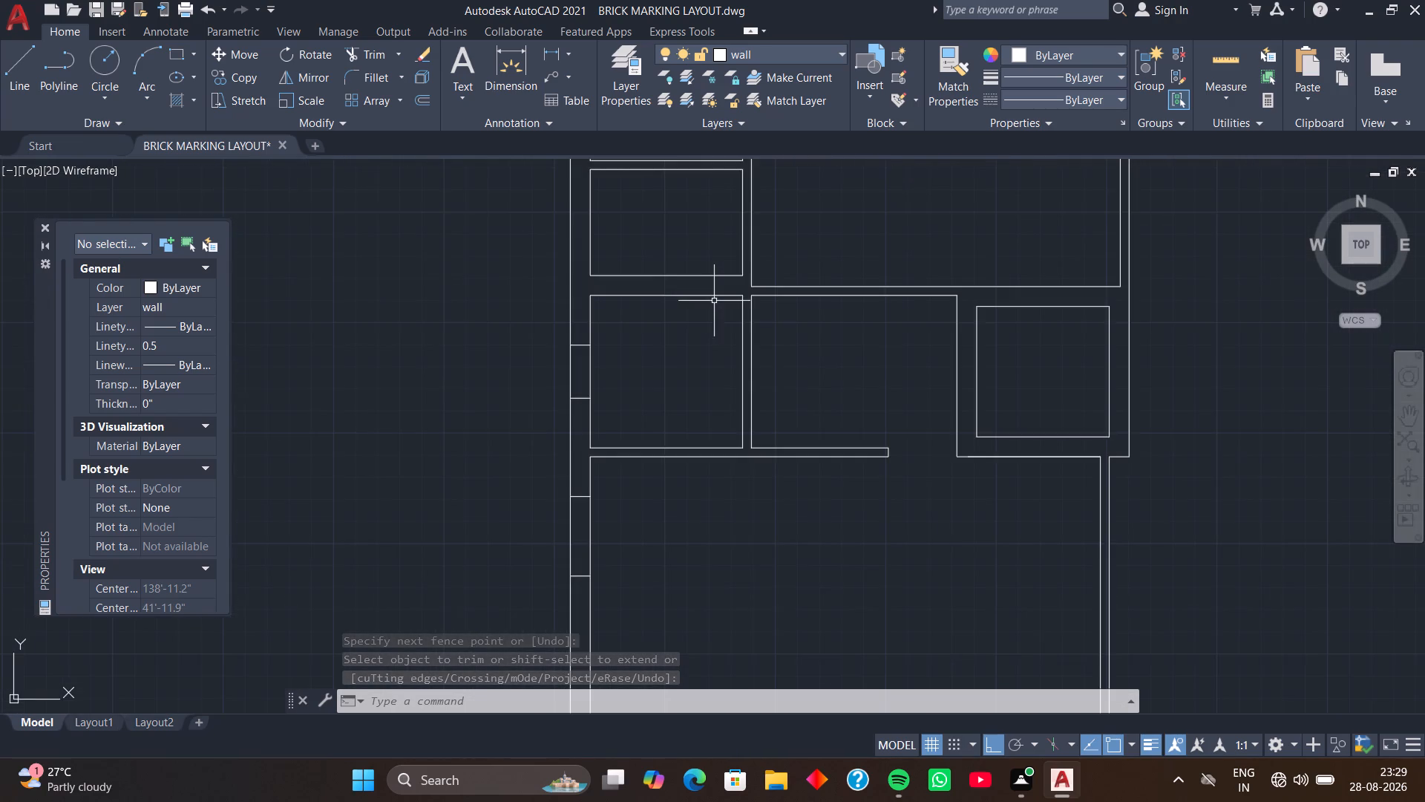
middle_click_drag(716, 301, 698, 371)
scroll(698, 371, "up", 2)
middle_click_drag(697, 373, 678, 403)
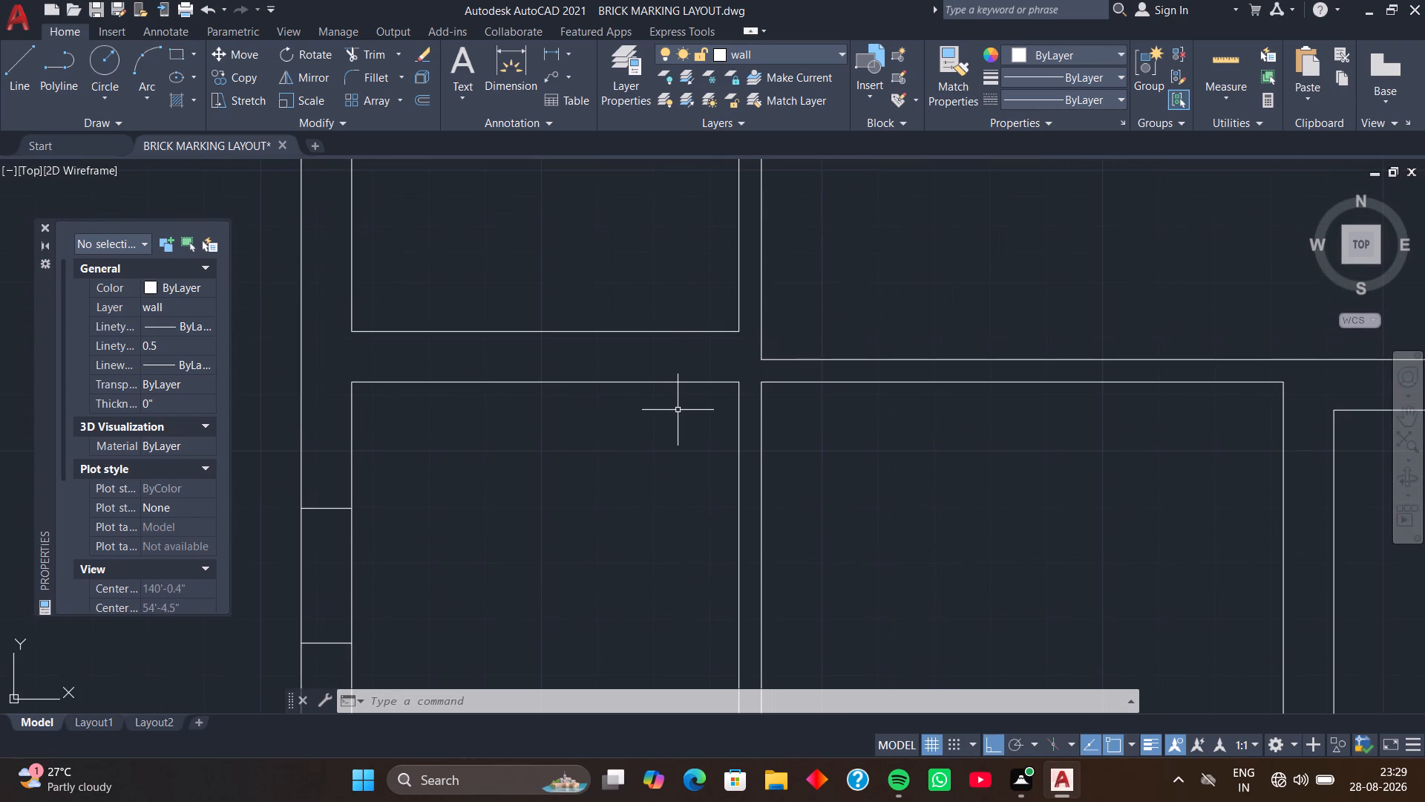
key("l")
key("space")
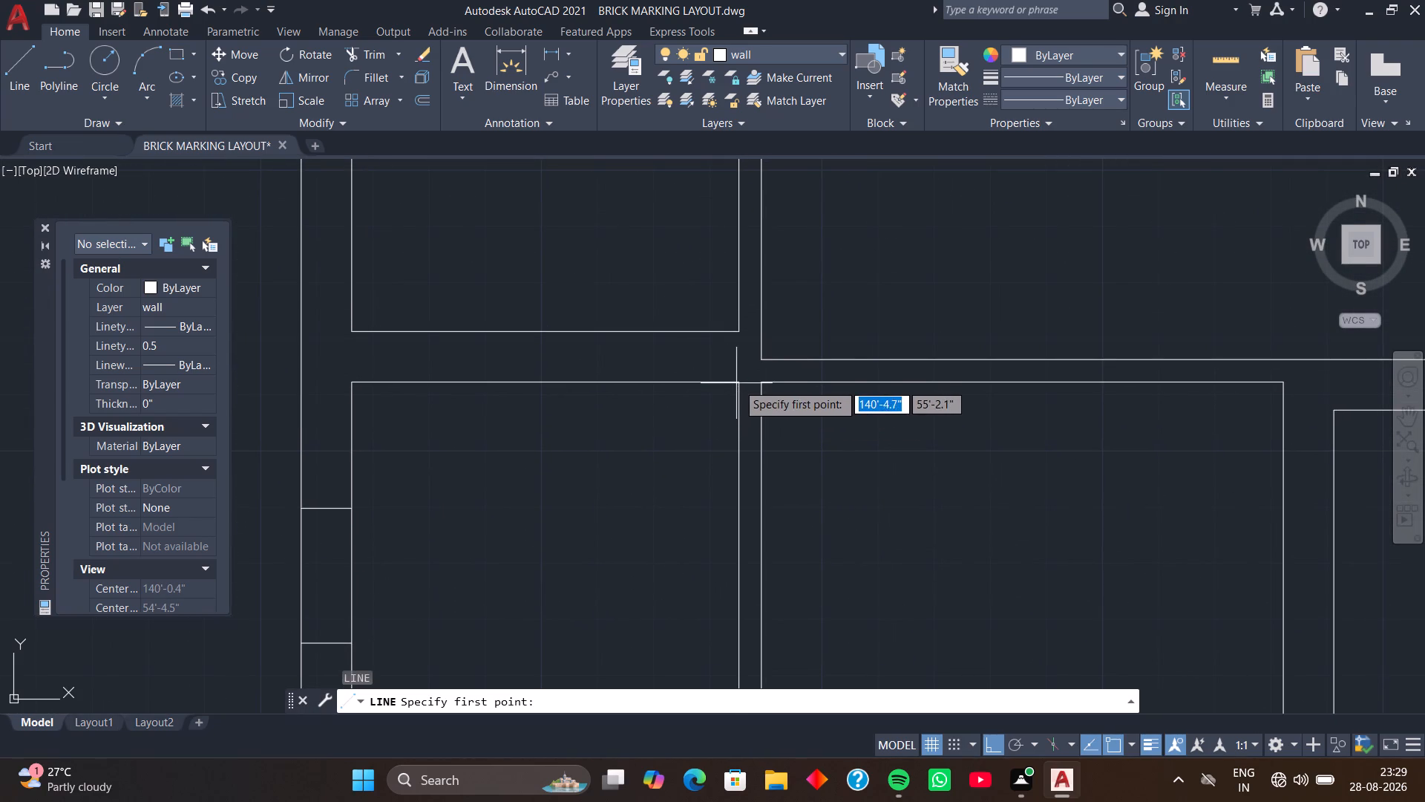
left_click(737, 384)
left_click(737, 336)
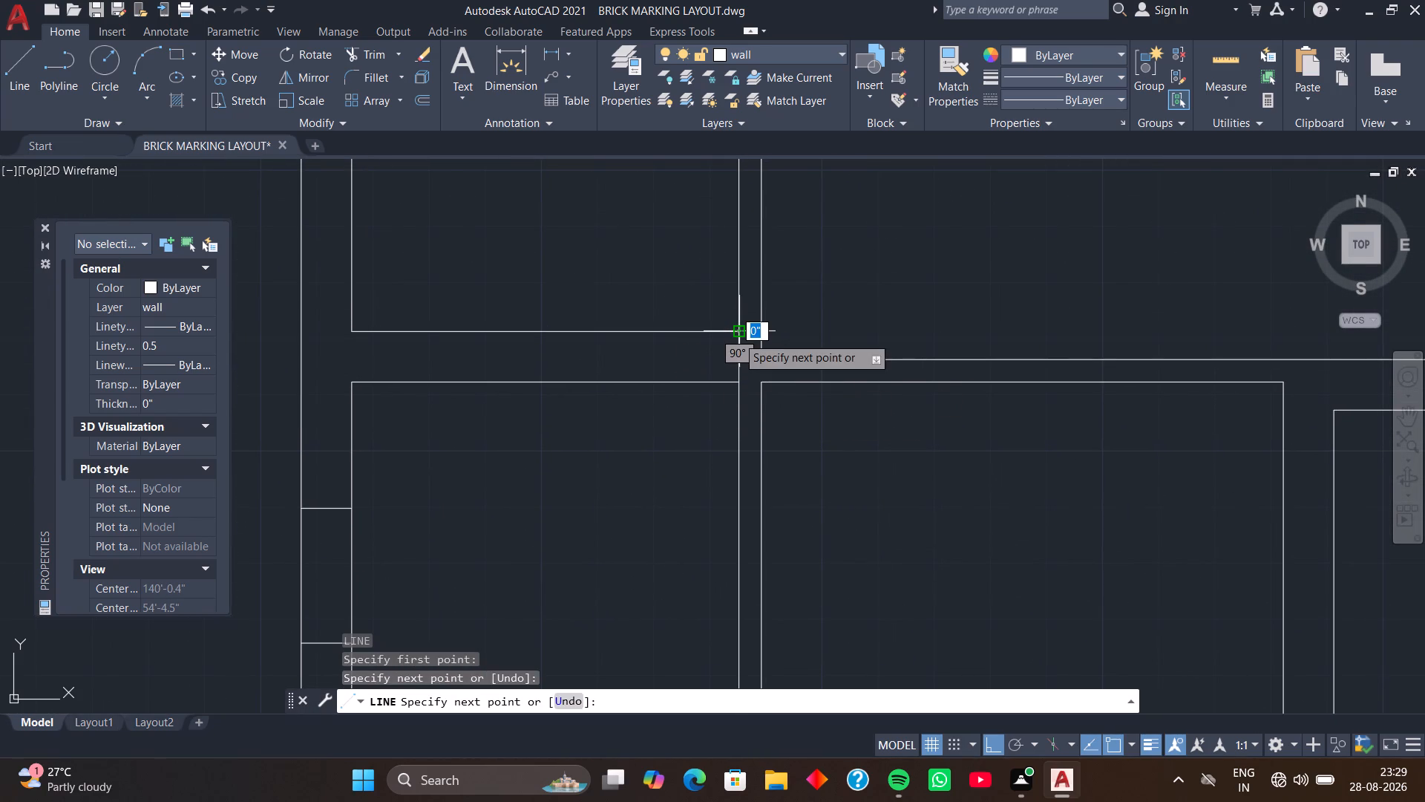
key("space")
Copy the new end line 2'3" west along the wall between the third and fourth west-side rooms.
left_click(736, 348)
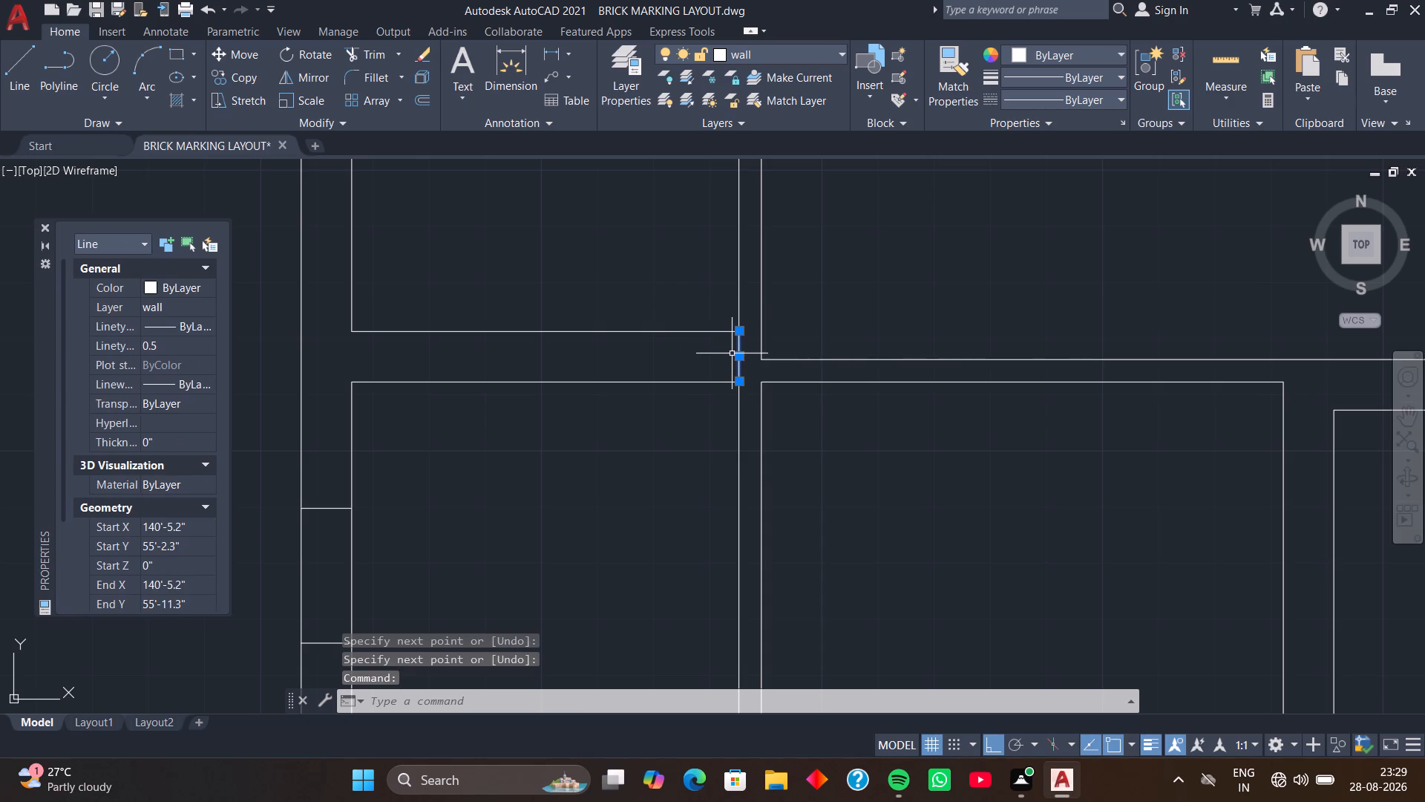
type("CO")
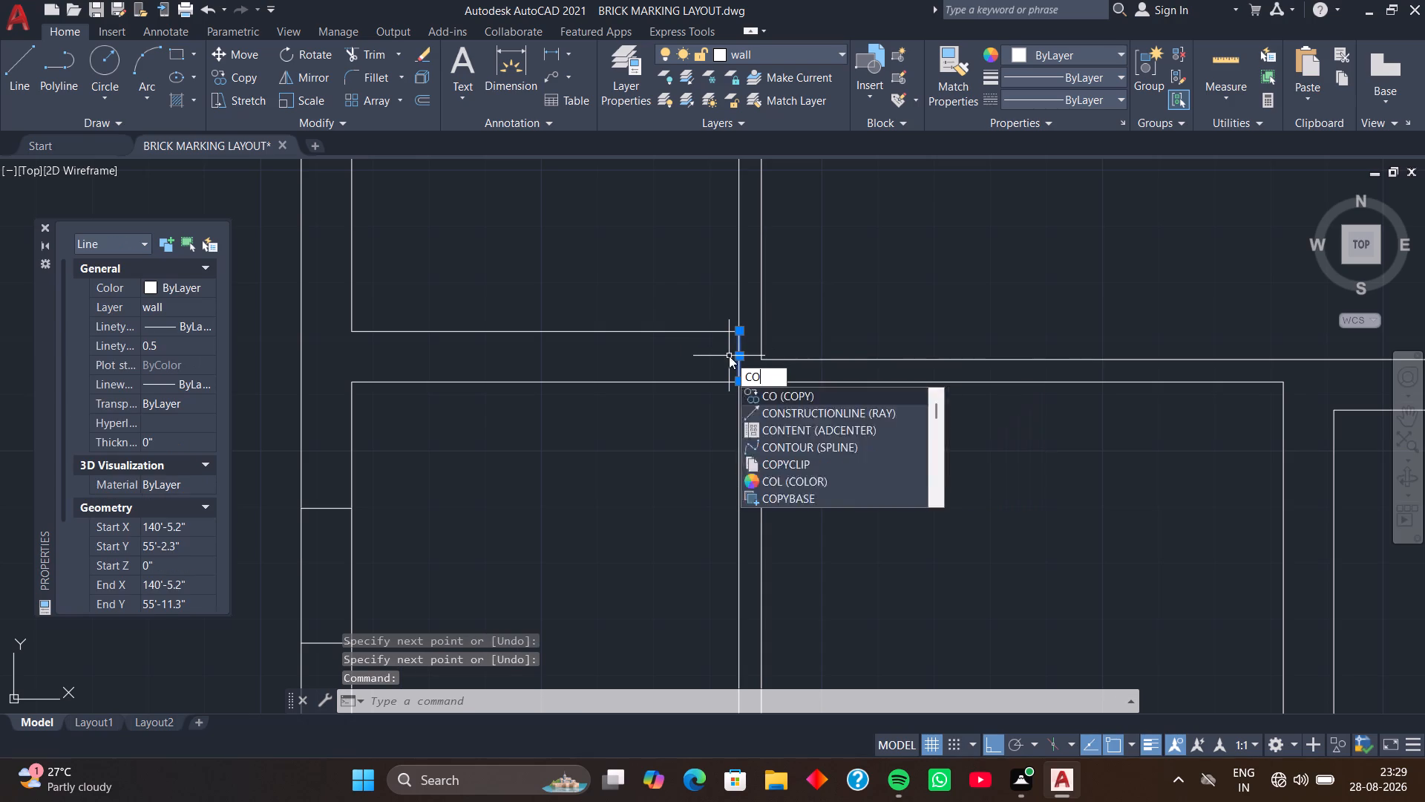
key("space")
left_click(739, 383)
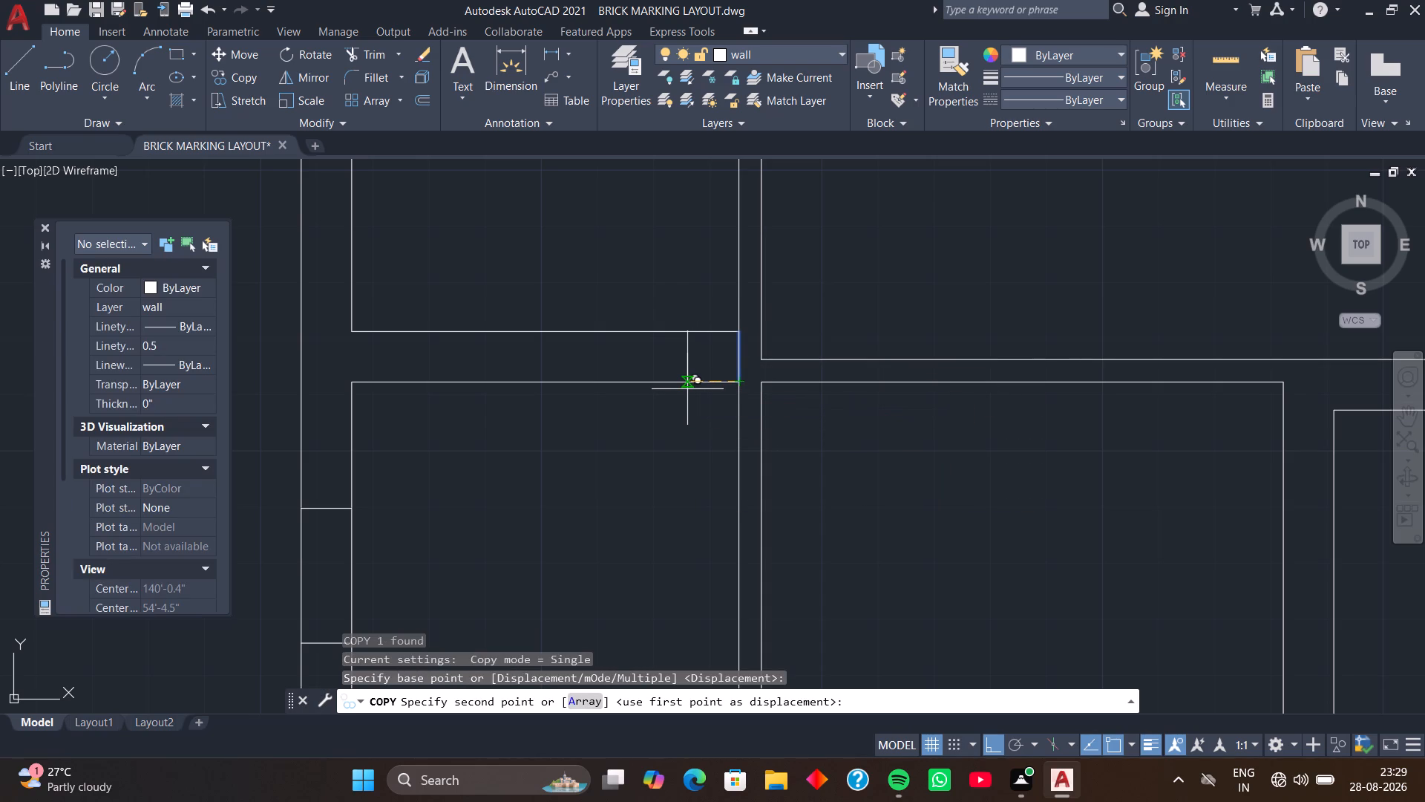
type("2'3")
key("Return")
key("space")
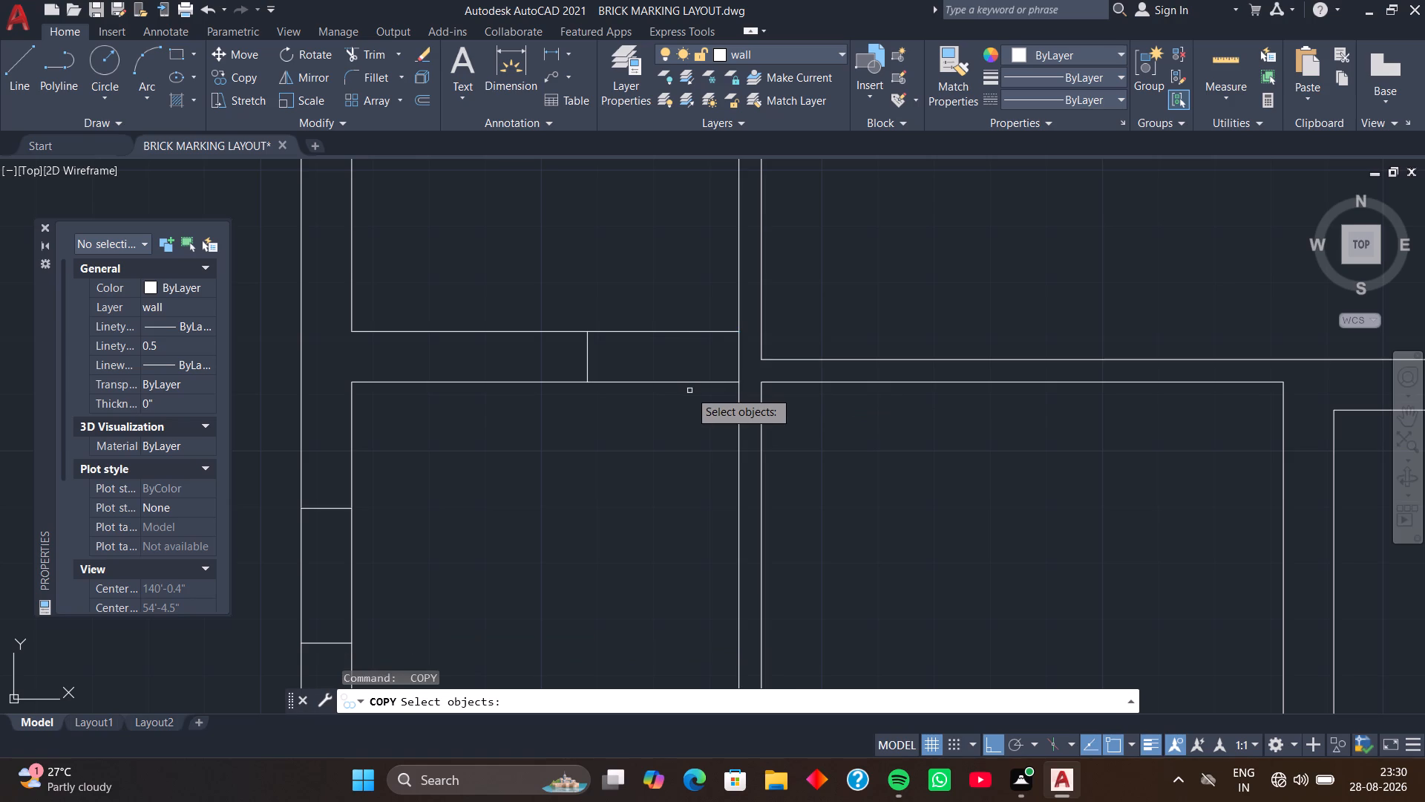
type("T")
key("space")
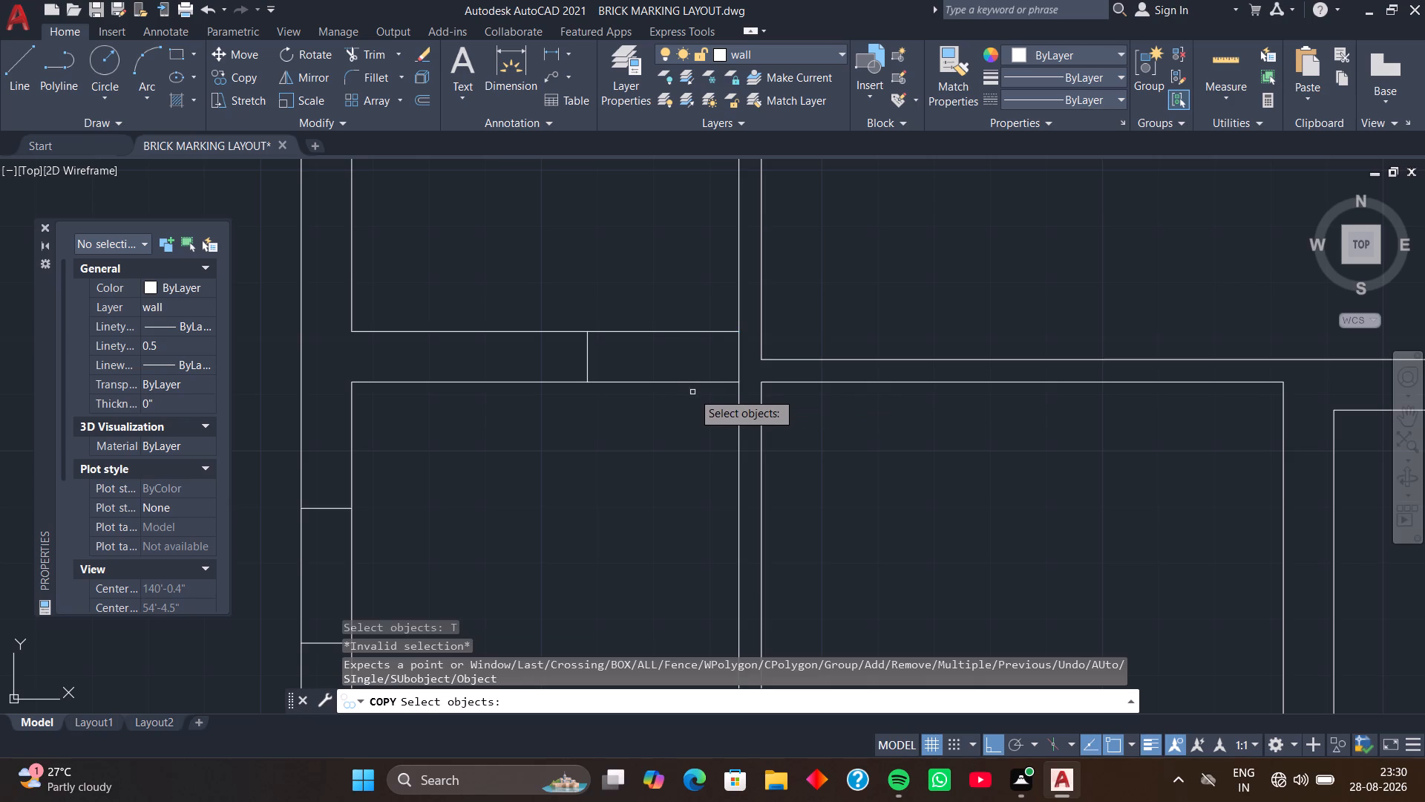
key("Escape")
Trim both faces of the wall between the third and fourth west-side rooms, from the copied line to the east wall.
key("t")
key("r")
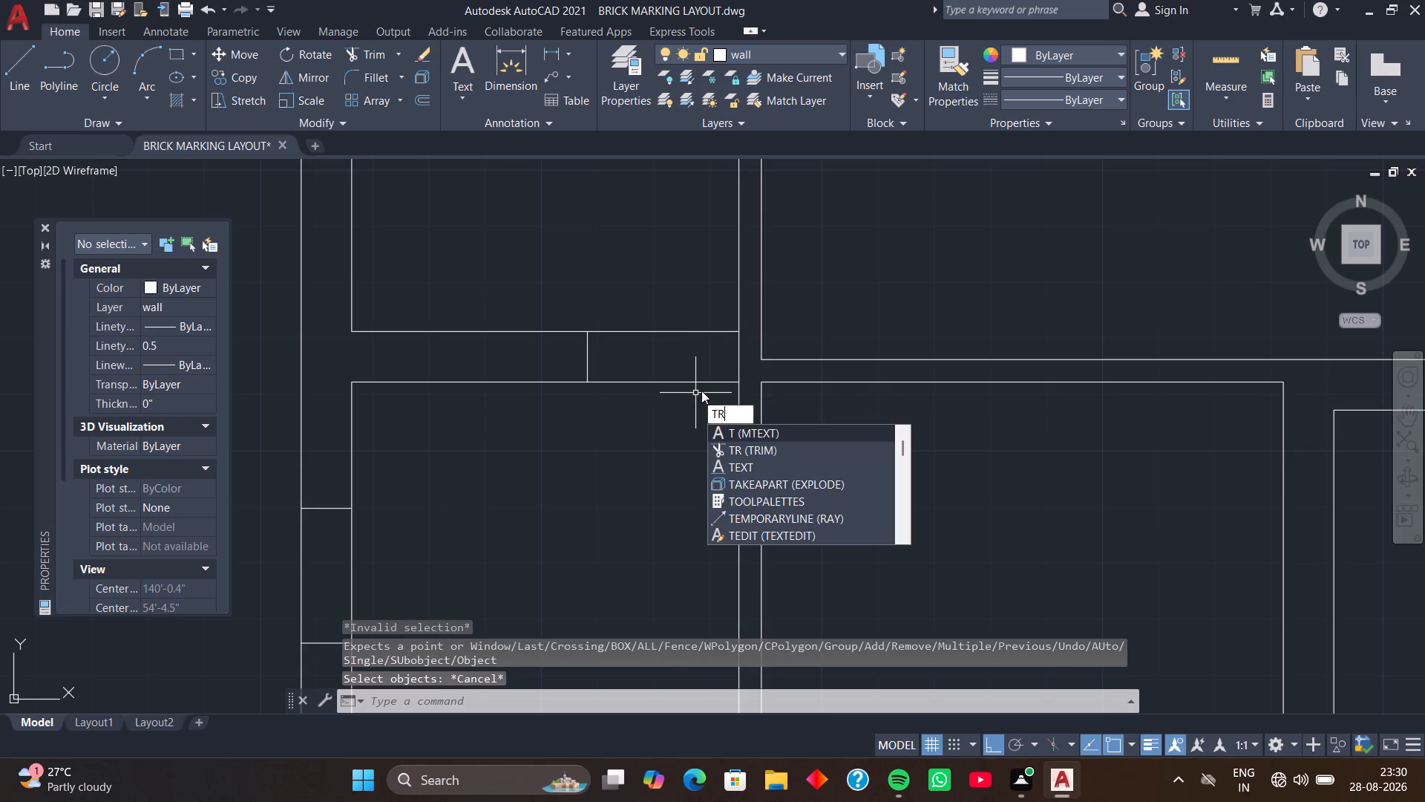
key("space")
left_click_drag(687, 302, 706, 394)
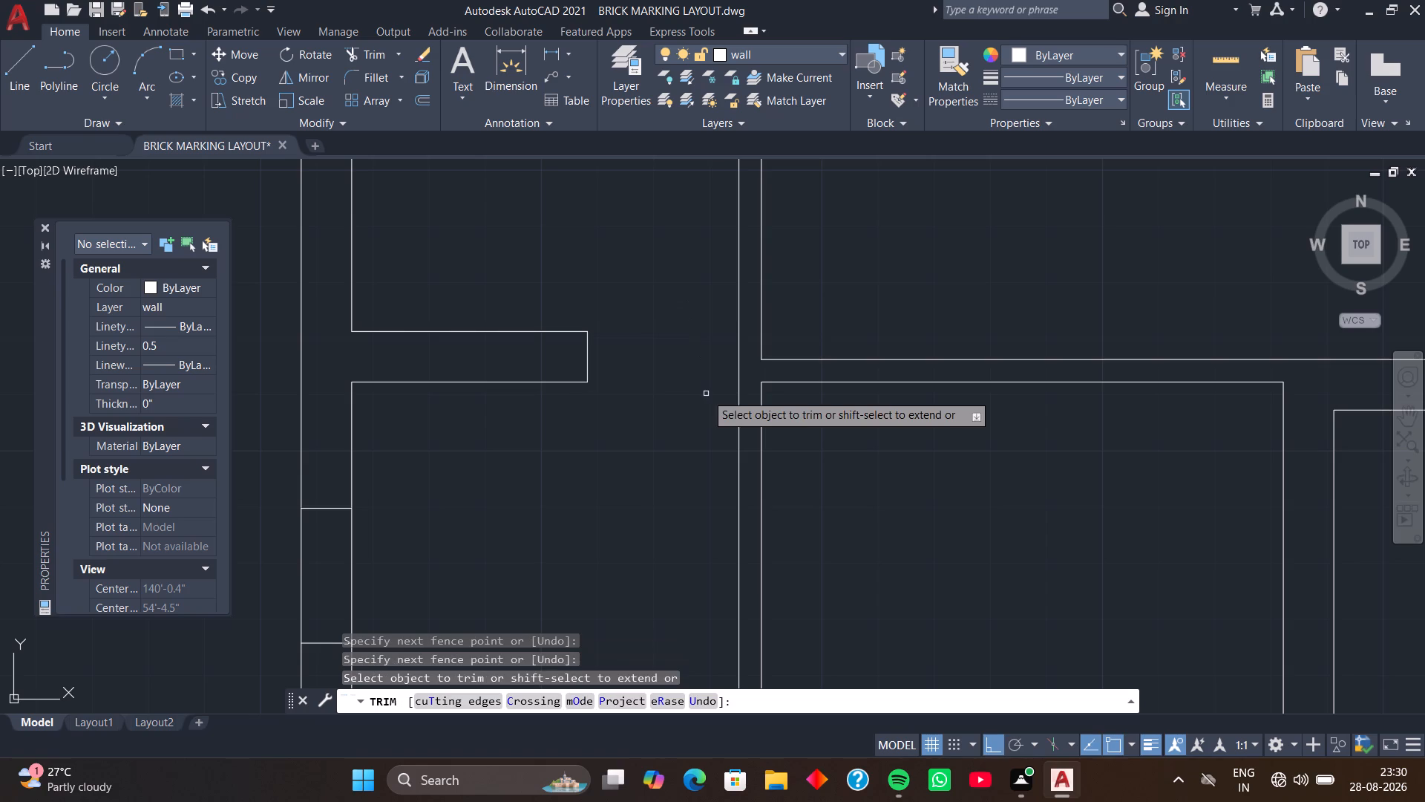
scroll(706, 394, "down", 2)
middle_click_drag(706, 394, 686, 316)
key("space")
Draw a short line across the south end of the fourth west-side room's east wall.
scroll(680, 329, "down", 1)
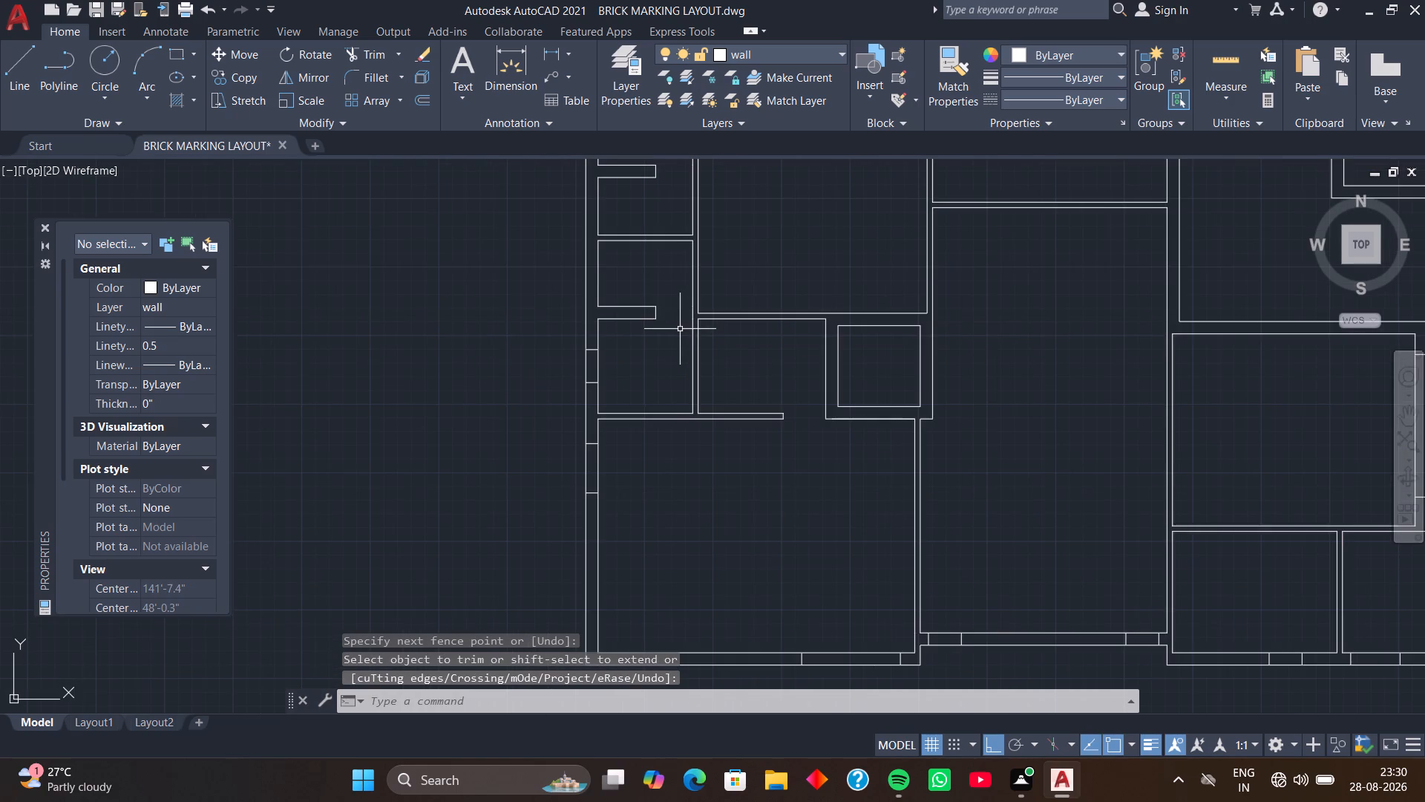
middle_click_drag(676, 342, 681, 319)
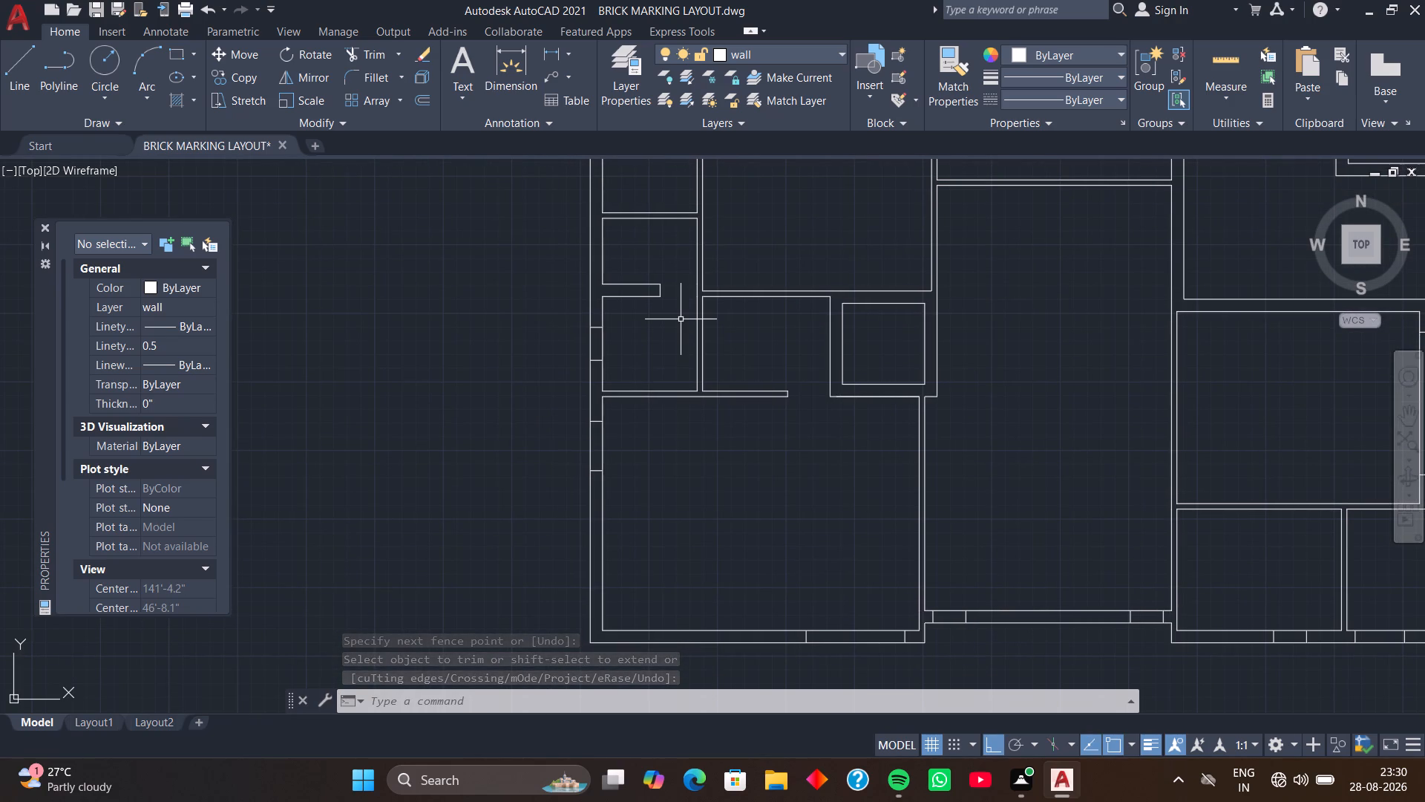
scroll(681, 376, "up", 2)
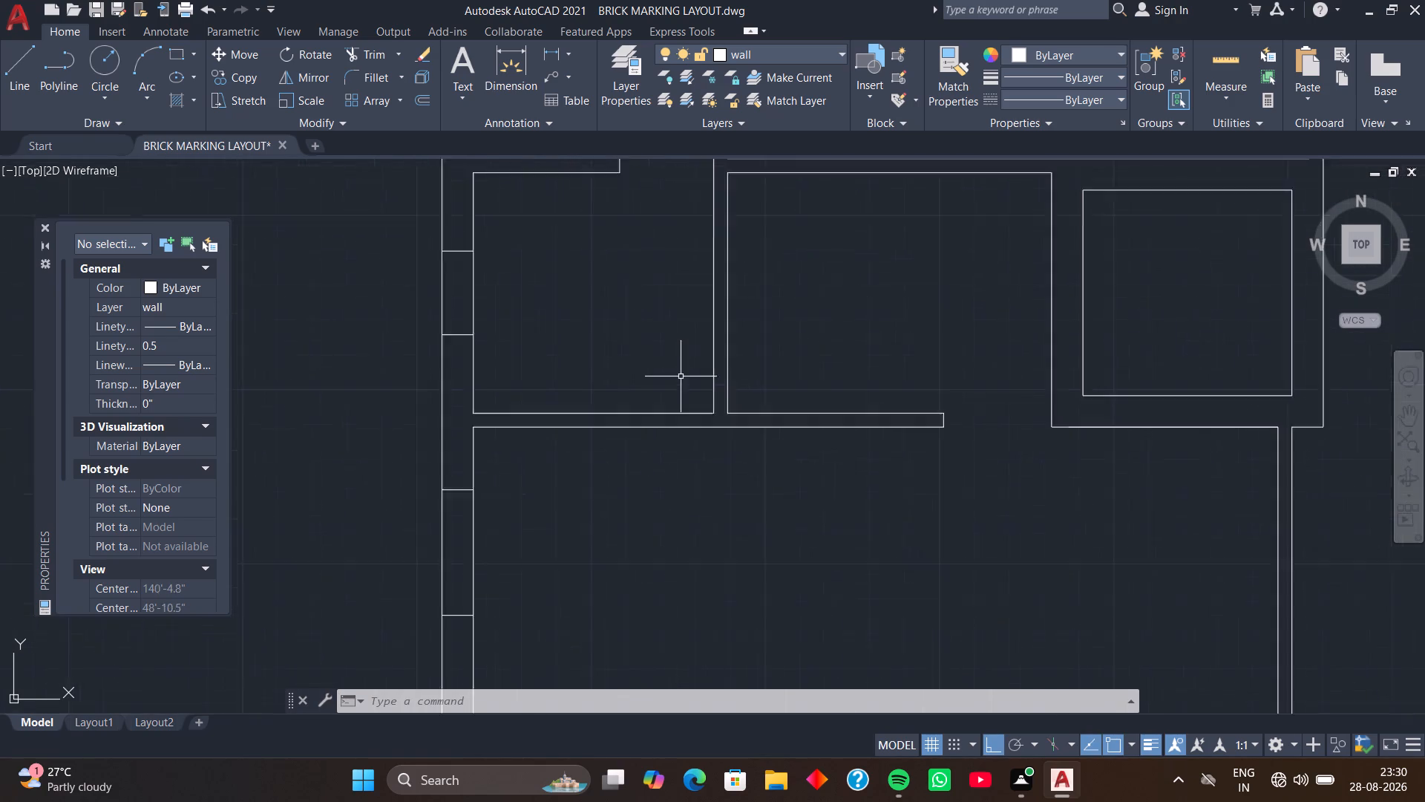
middle_click_drag(680, 376, 622, 299)
scroll(625, 311, "up", 1)
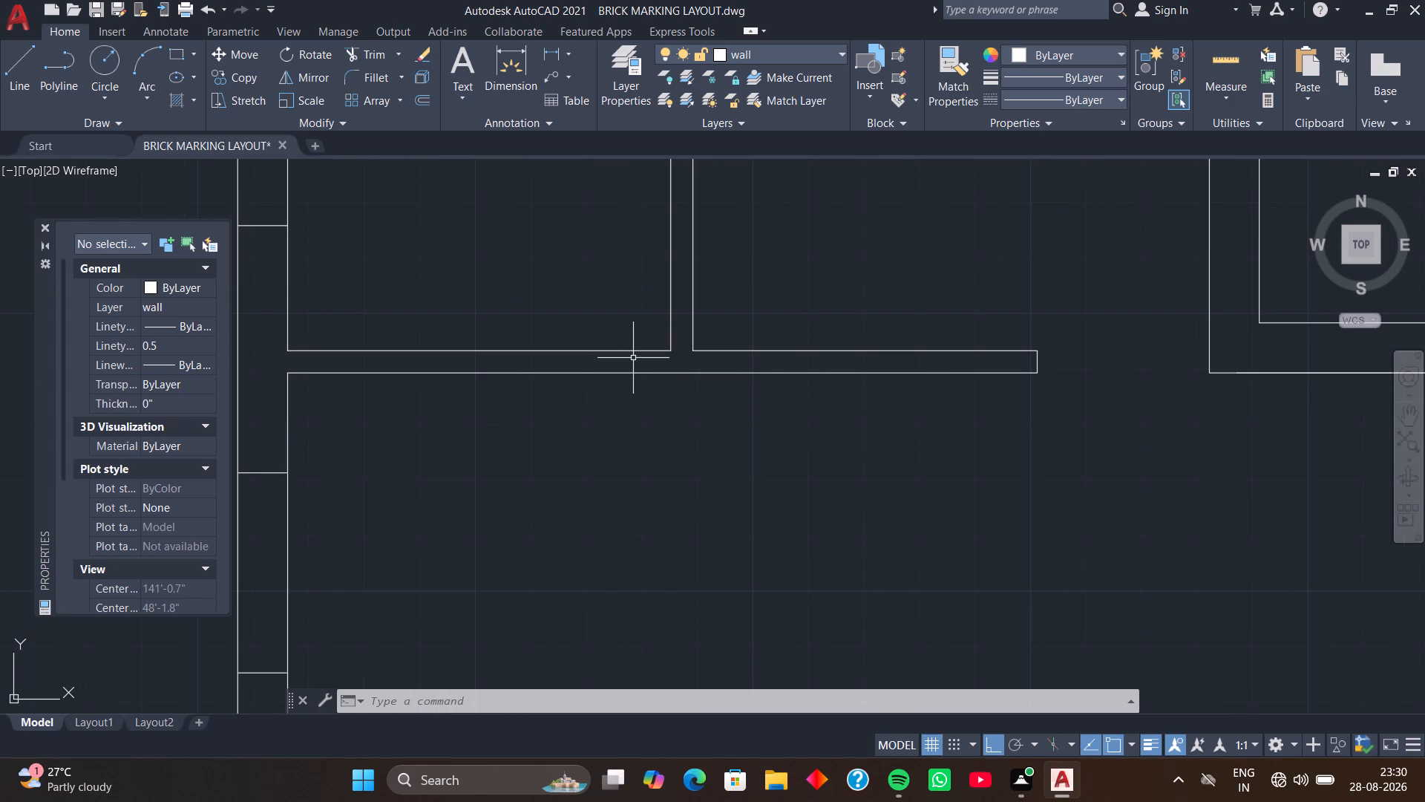
key("l")
key("space")
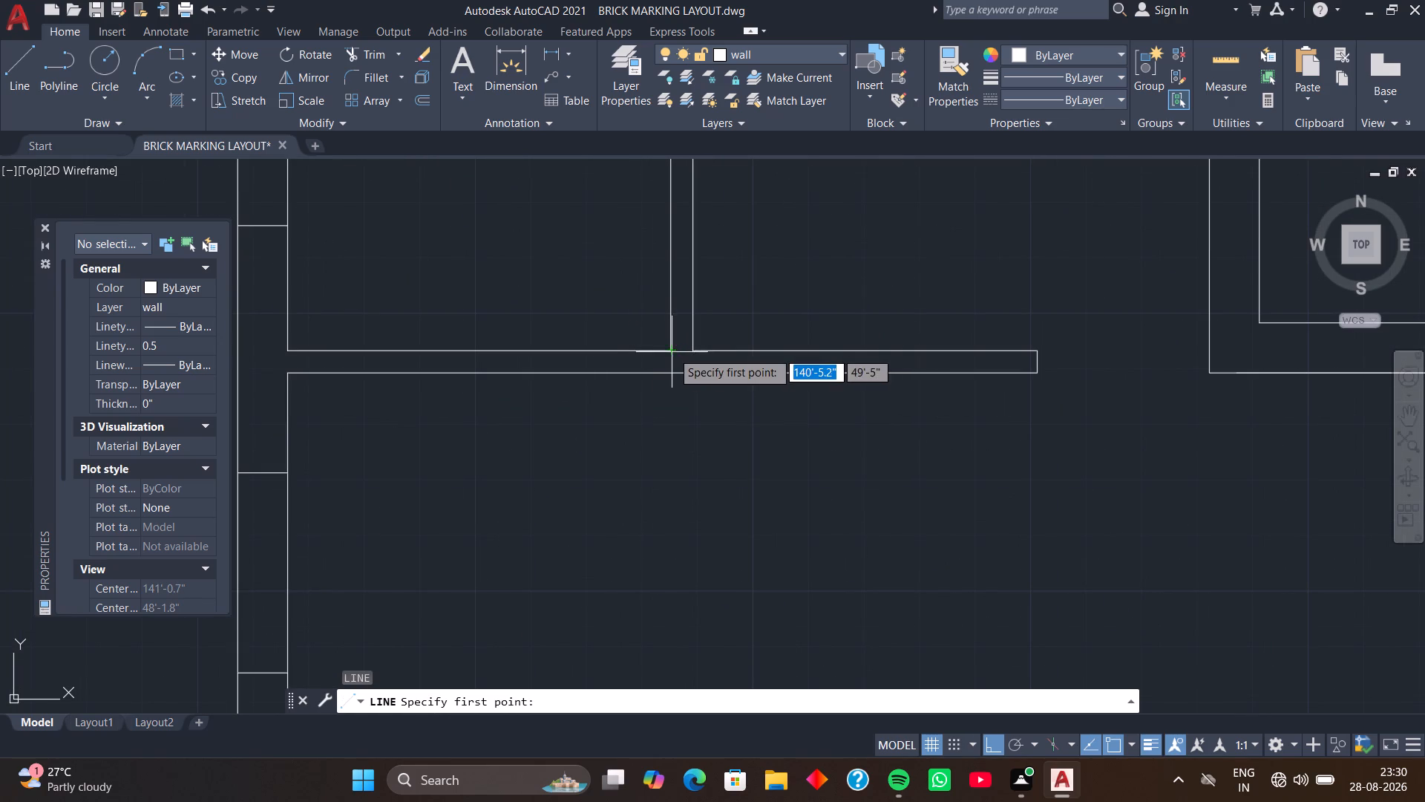
left_click(672, 351)
left_click(691, 350)
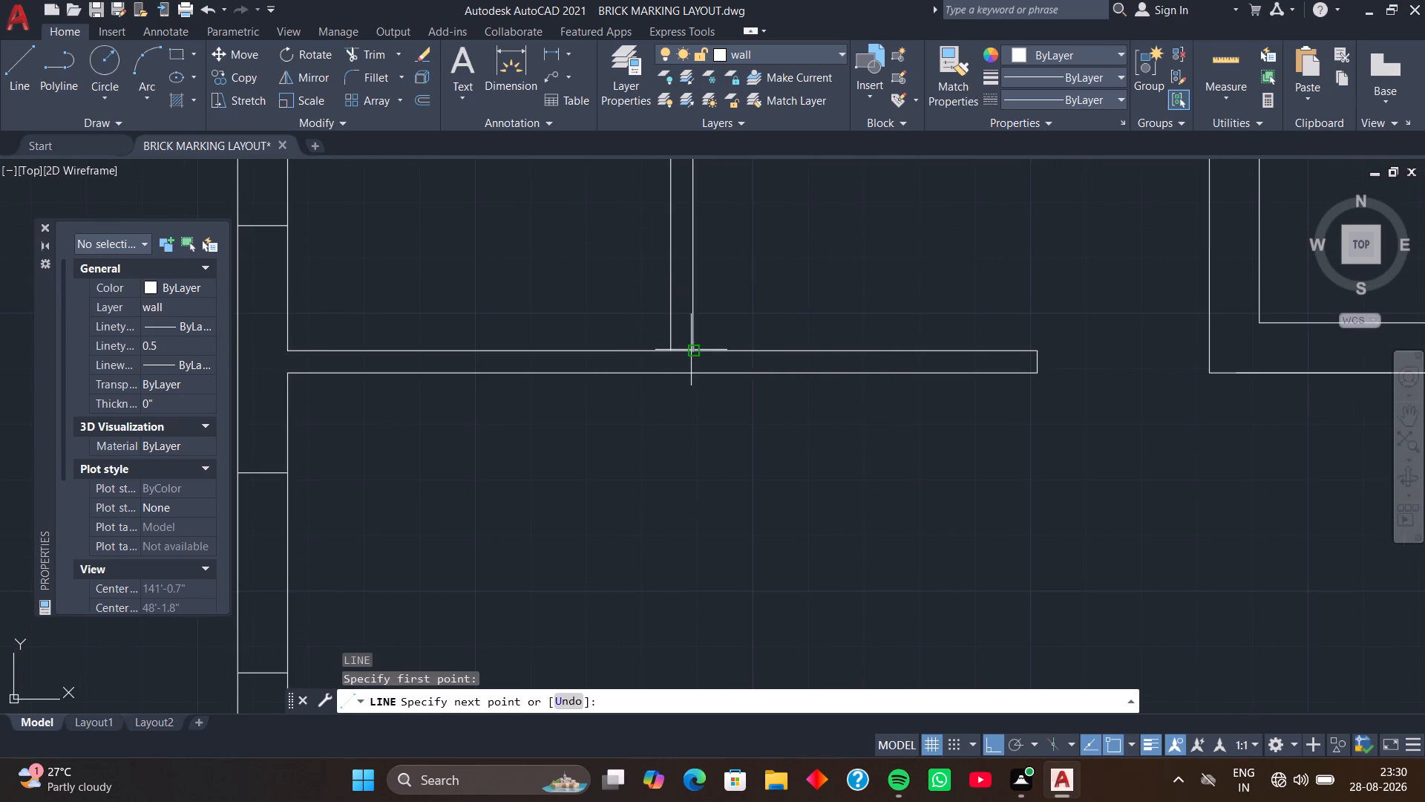
key("space")
Move the short line 1' north along the fourth west-side room's east wall.
left_click(681, 351)
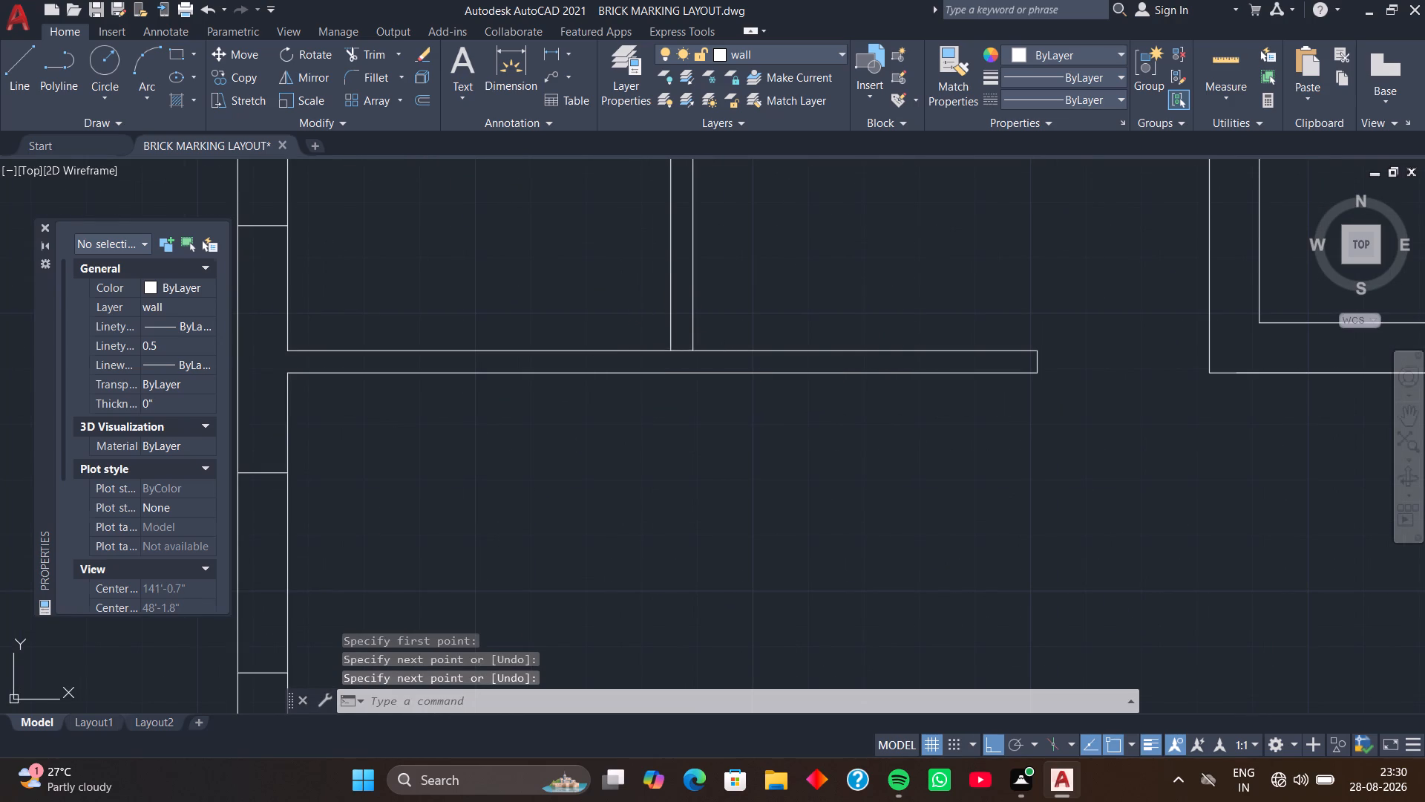
type("M")
key("space")
scroll(686, 339, "up", 2)
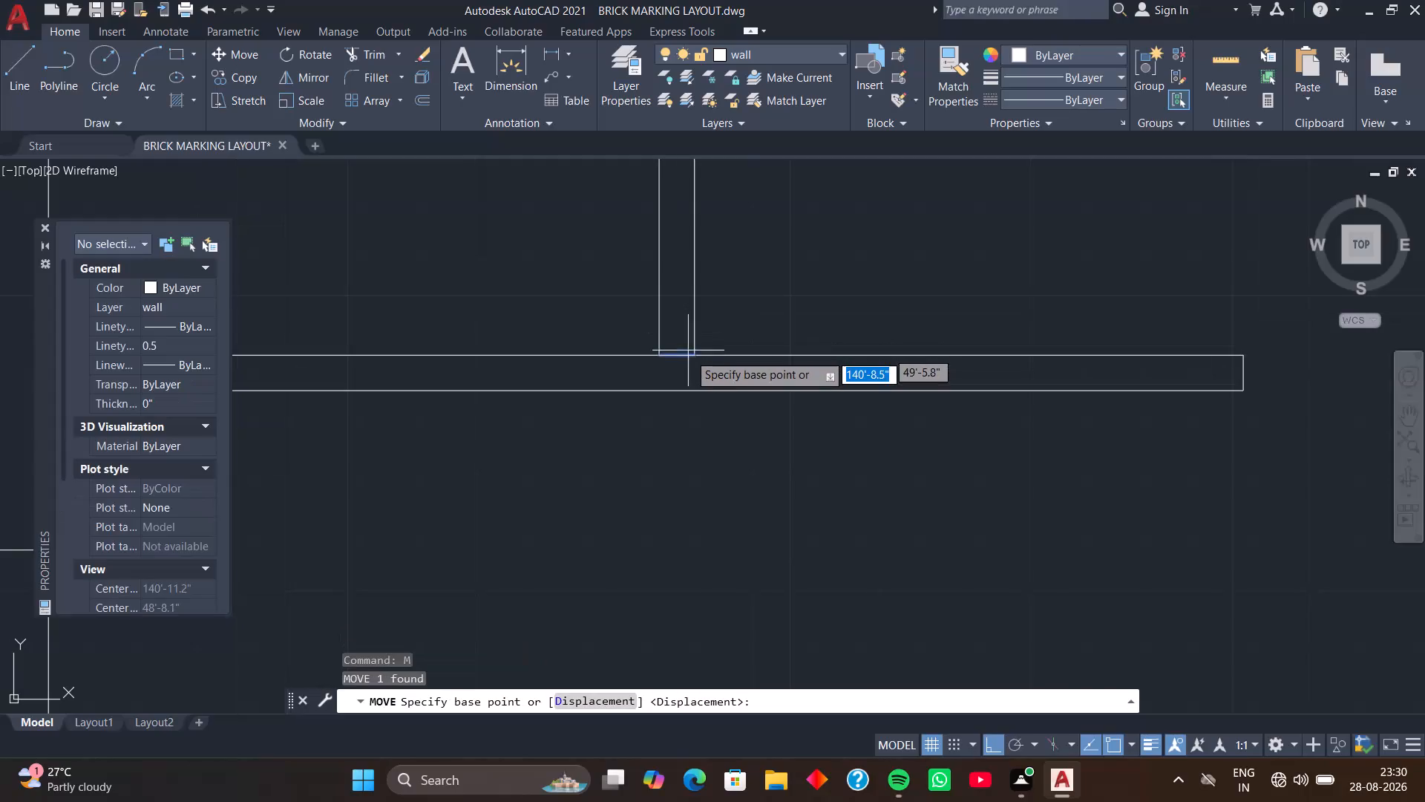
left_click(689, 356)
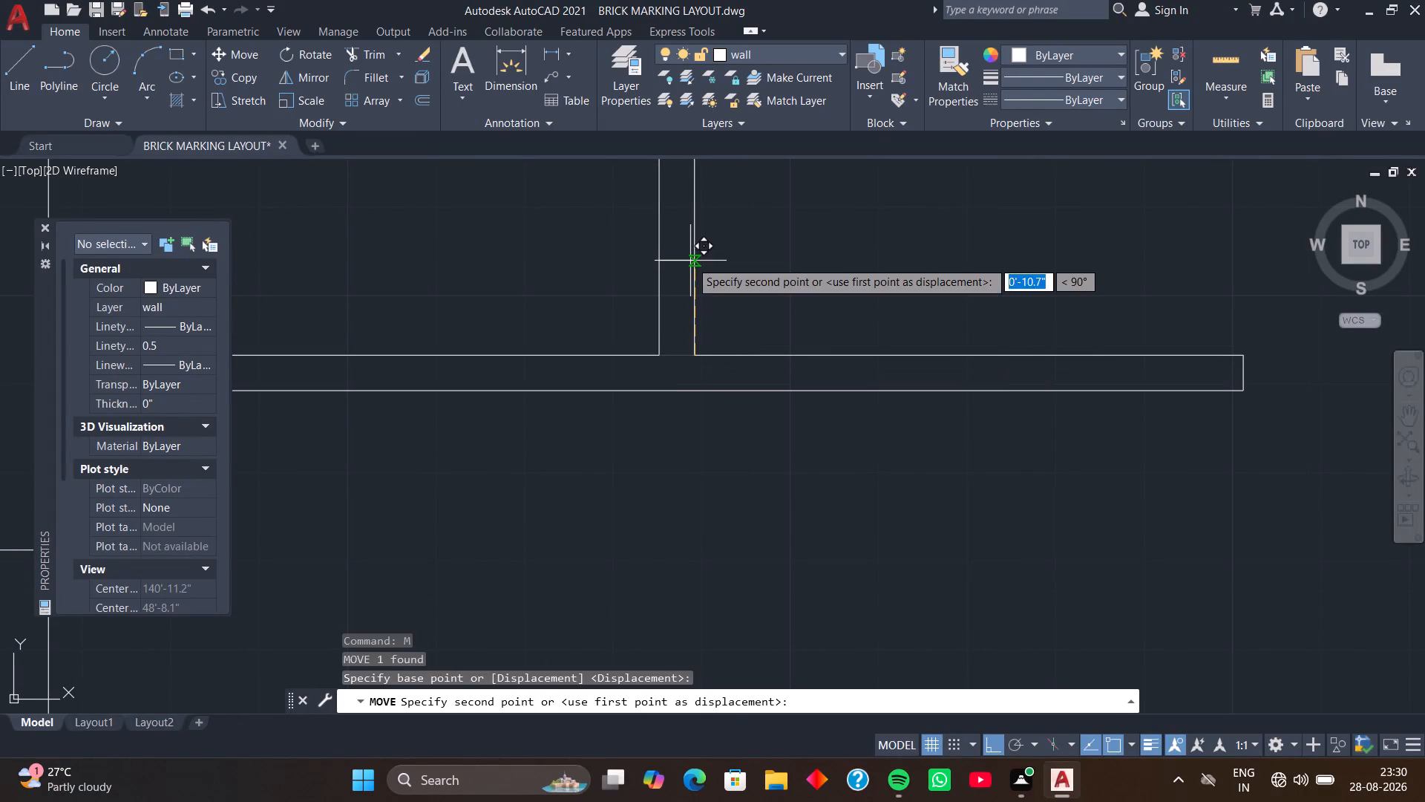
type("1'")
key("Return")
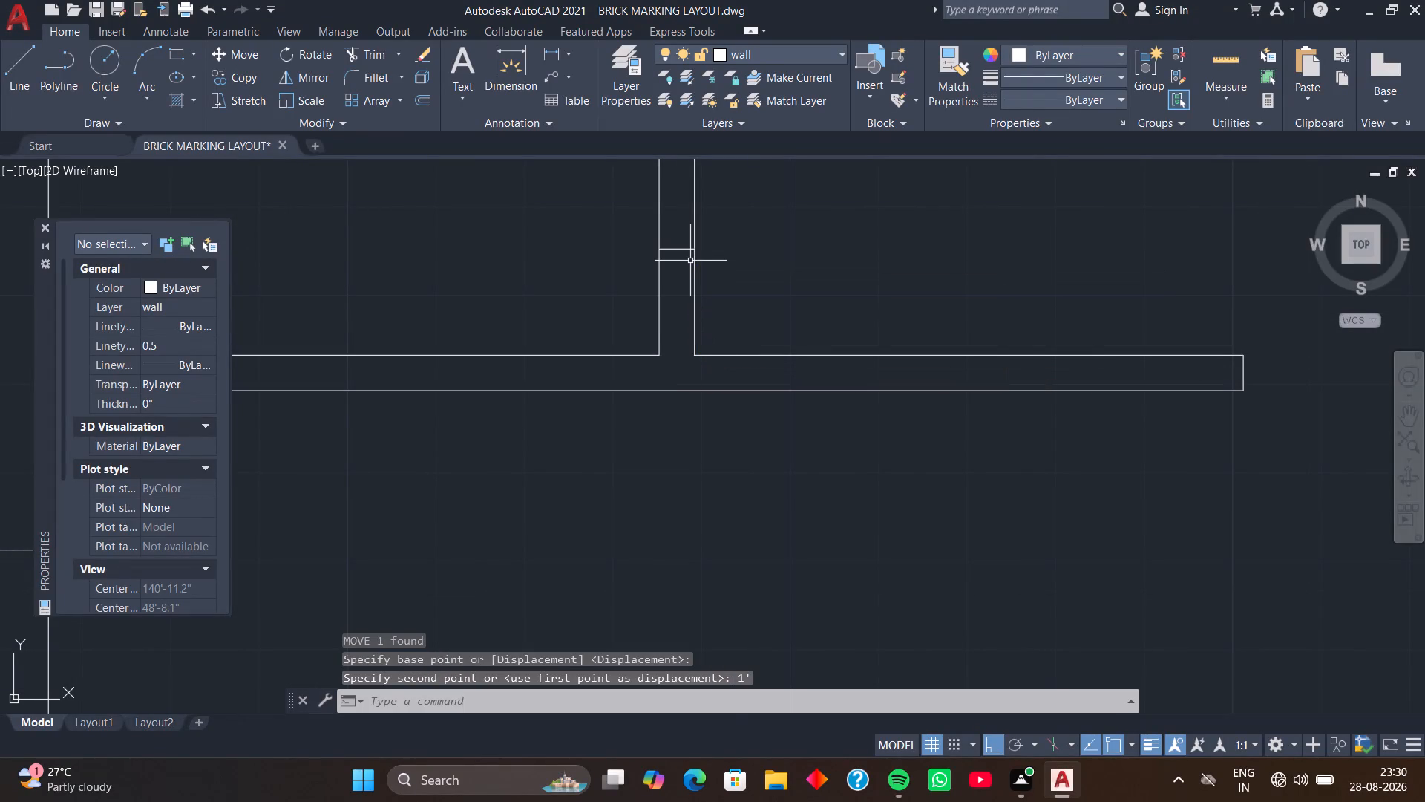
Copy the short line 2'9" north along the fourth west-side room's east wall.
scroll(690, 261, "down", 1)
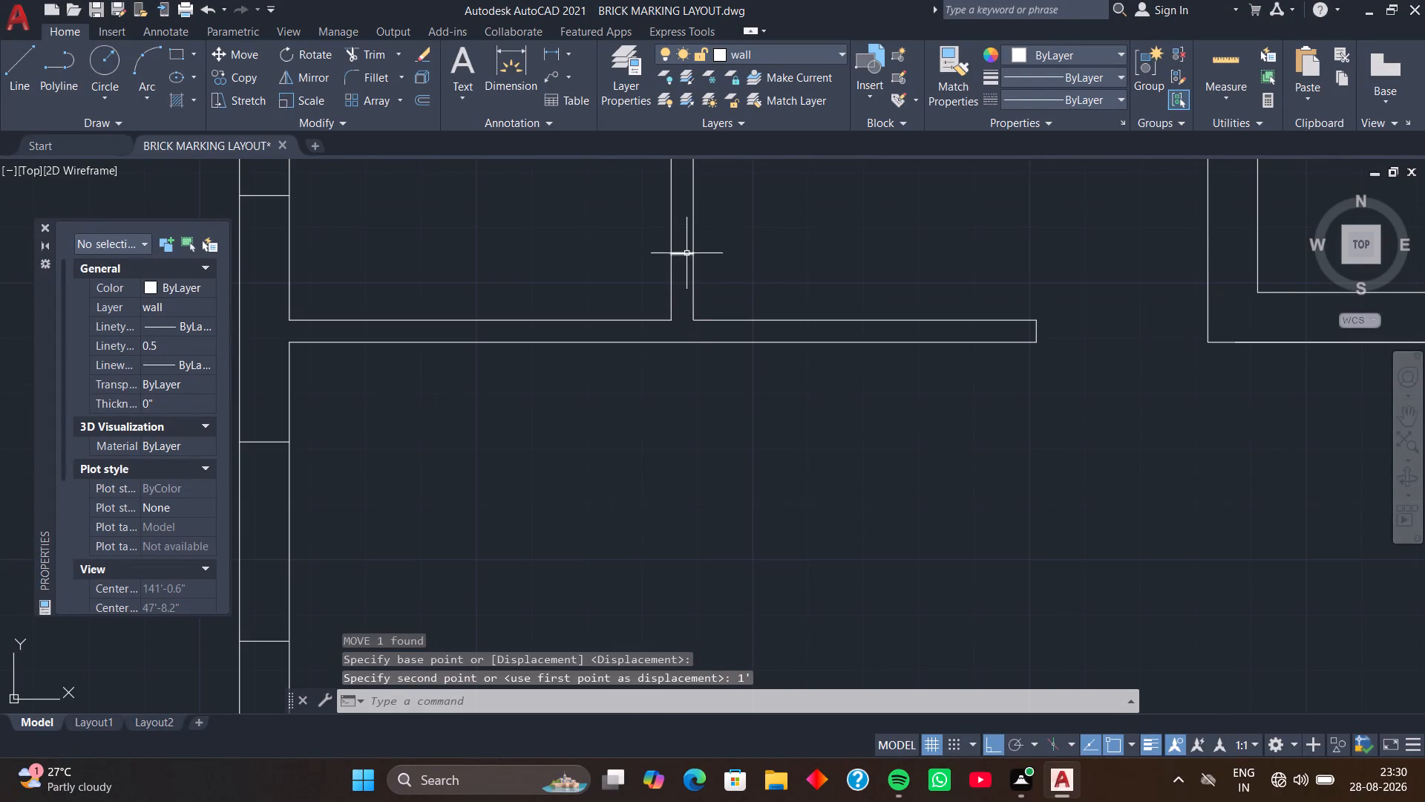
left_click(687, 253)
type("CO")
key("space")
scroll(704, 296, "up", 1)
middle_click_drag(672, 247, 678, 290)
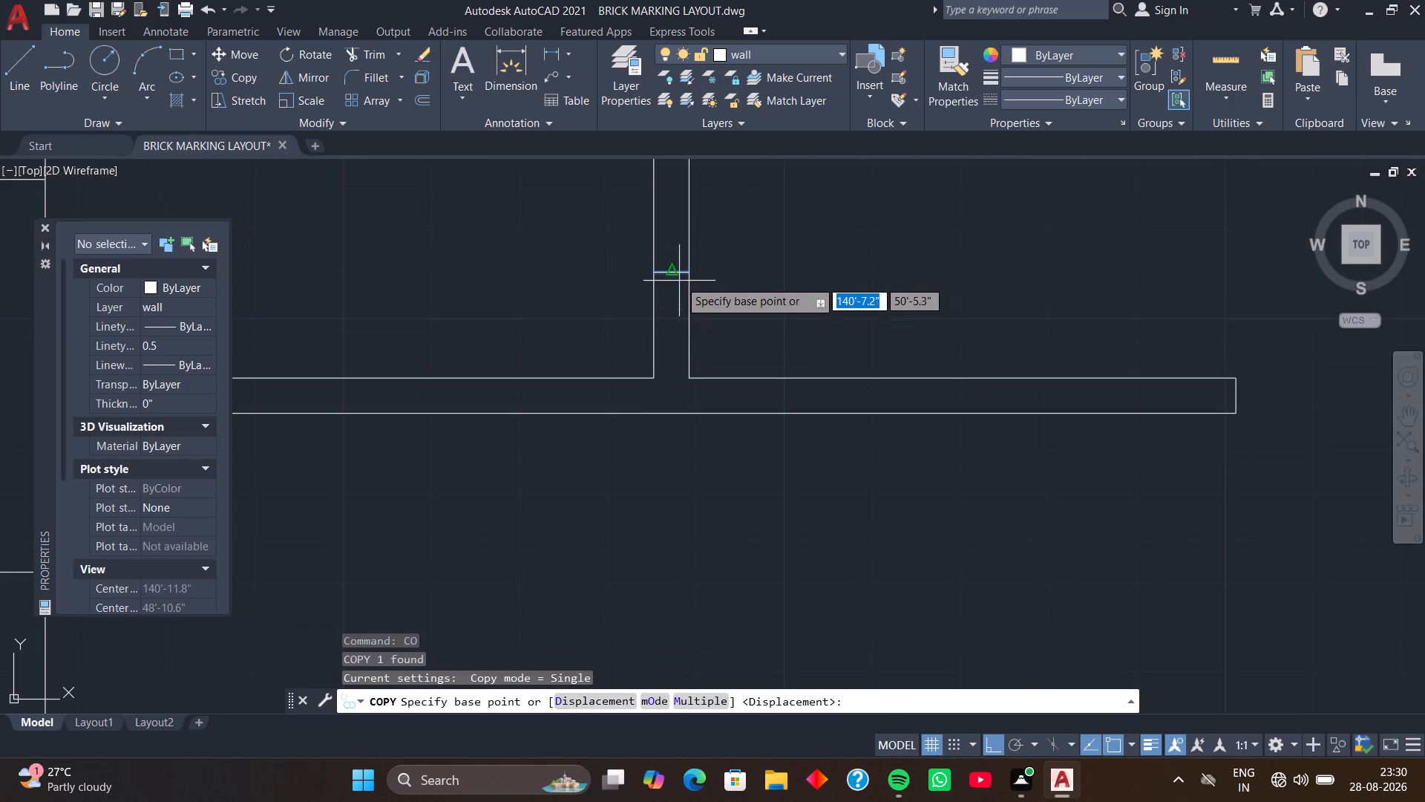
scroll(679, 279, "up", 1)
left_click(690, 266)
scroll(704, 169, "down", 3)
middle_click_drag(704, 169, 704, 330)
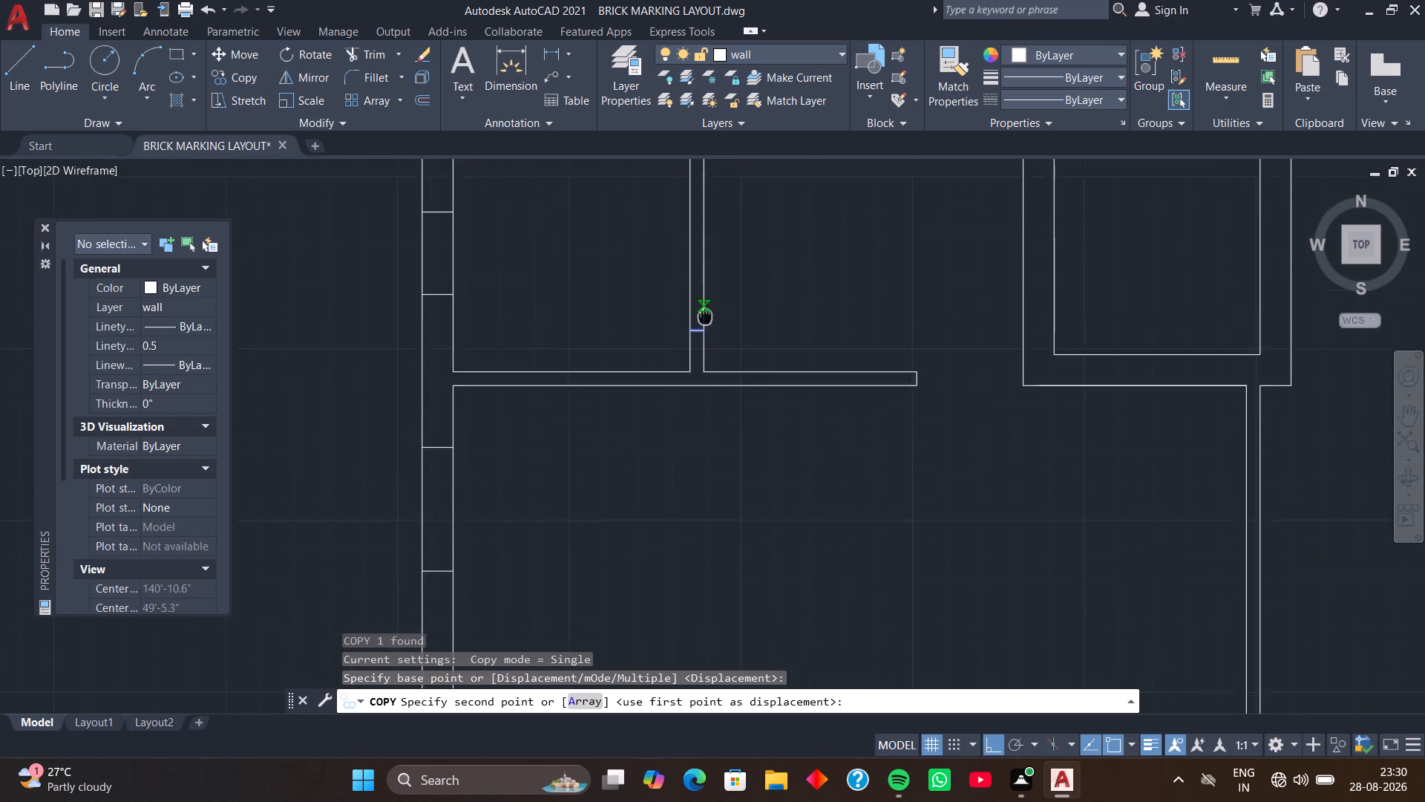
middle_click_drag(704, 330, 704, 342)
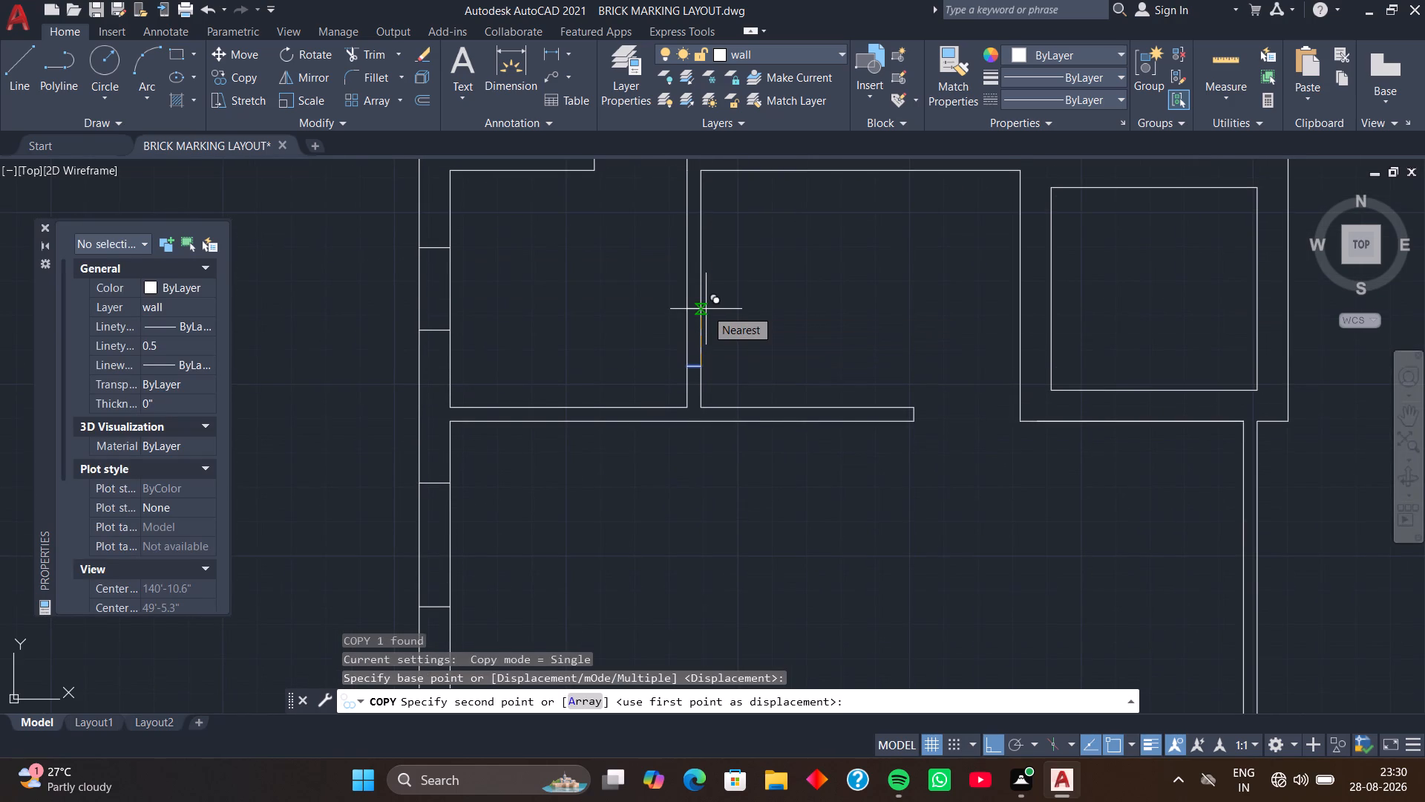
key("2")
type("'9")
key("Return")
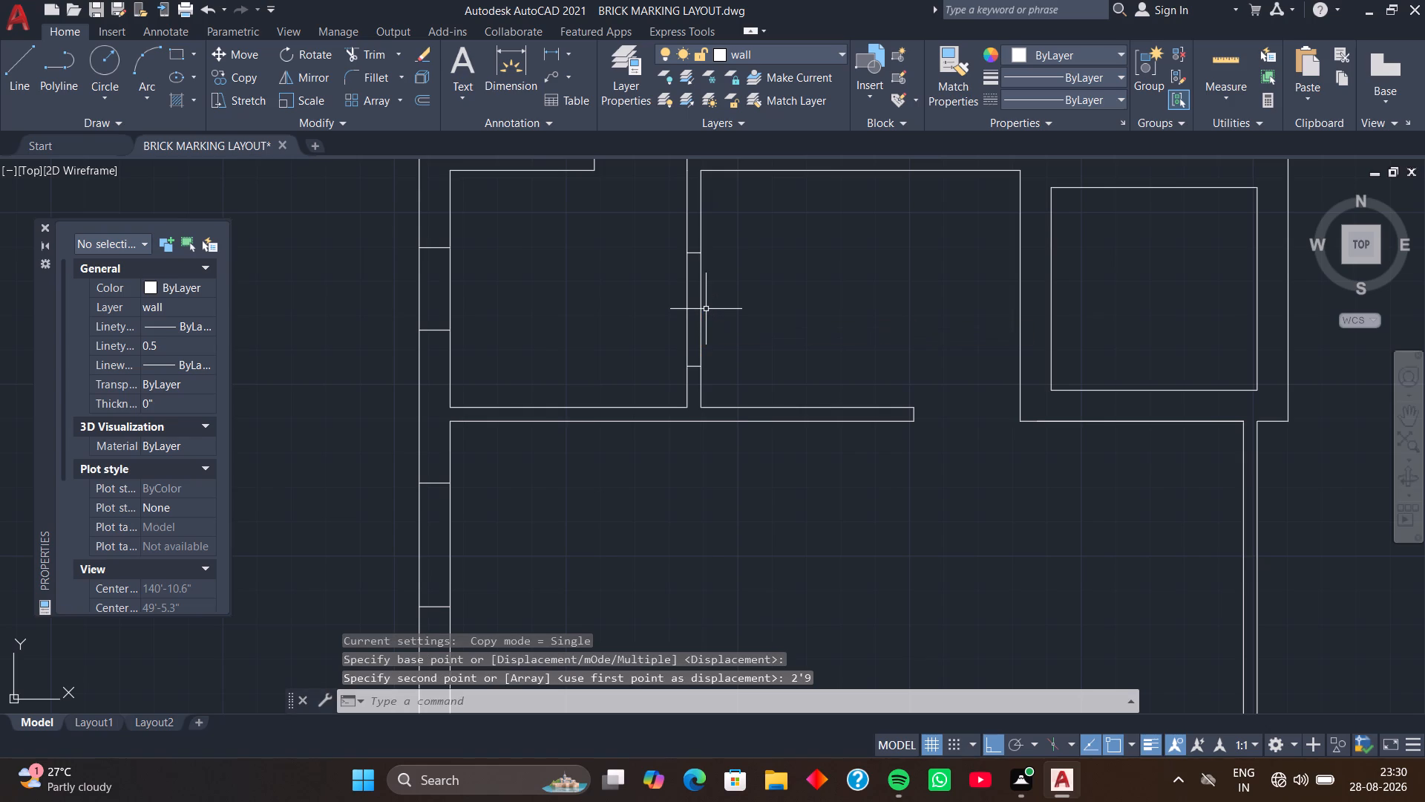
Trim both faces of the fourth west-side room's east wall between the two short lines to open the doorway.
key("t")
key("r")
key("space")
left_click_drag(707, 303, 676, 307)
key("space")
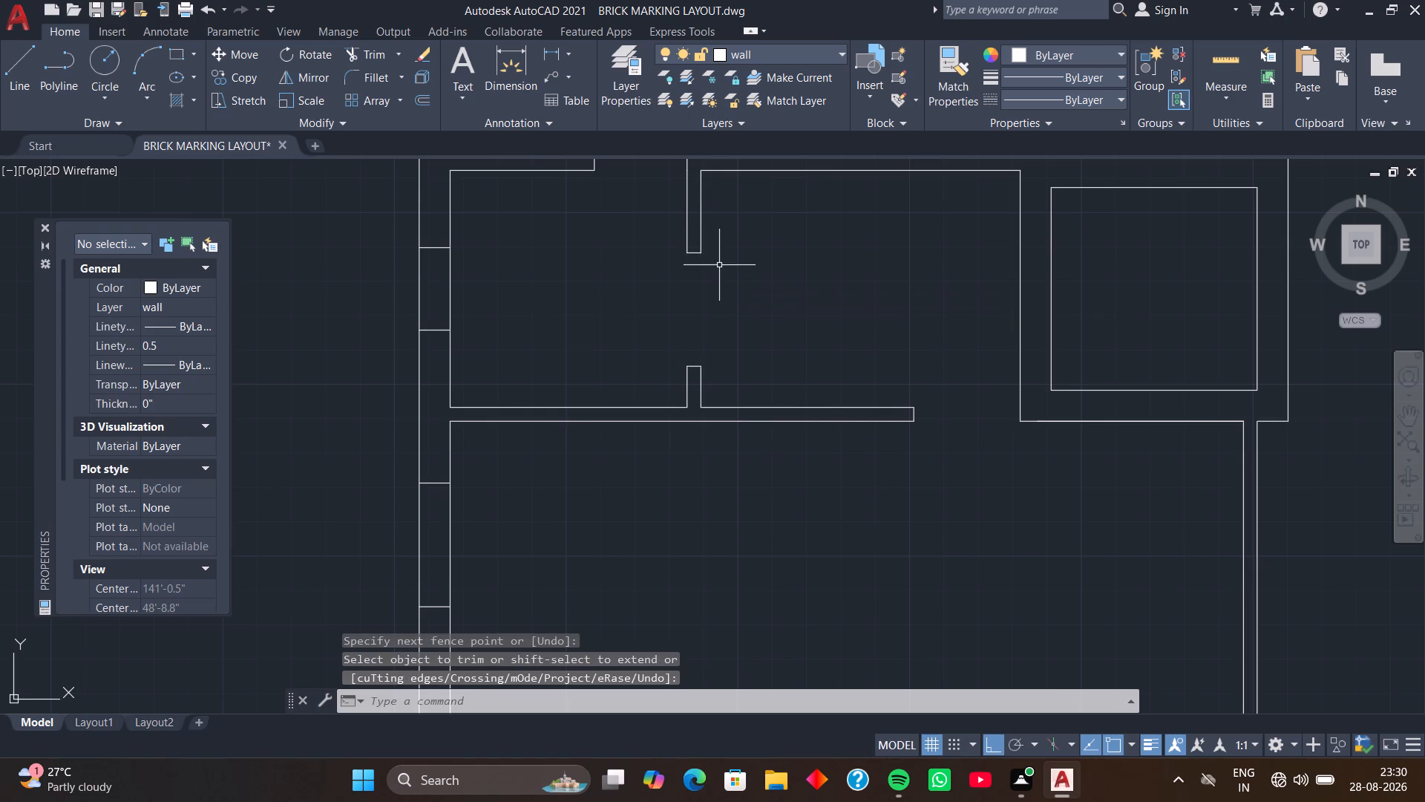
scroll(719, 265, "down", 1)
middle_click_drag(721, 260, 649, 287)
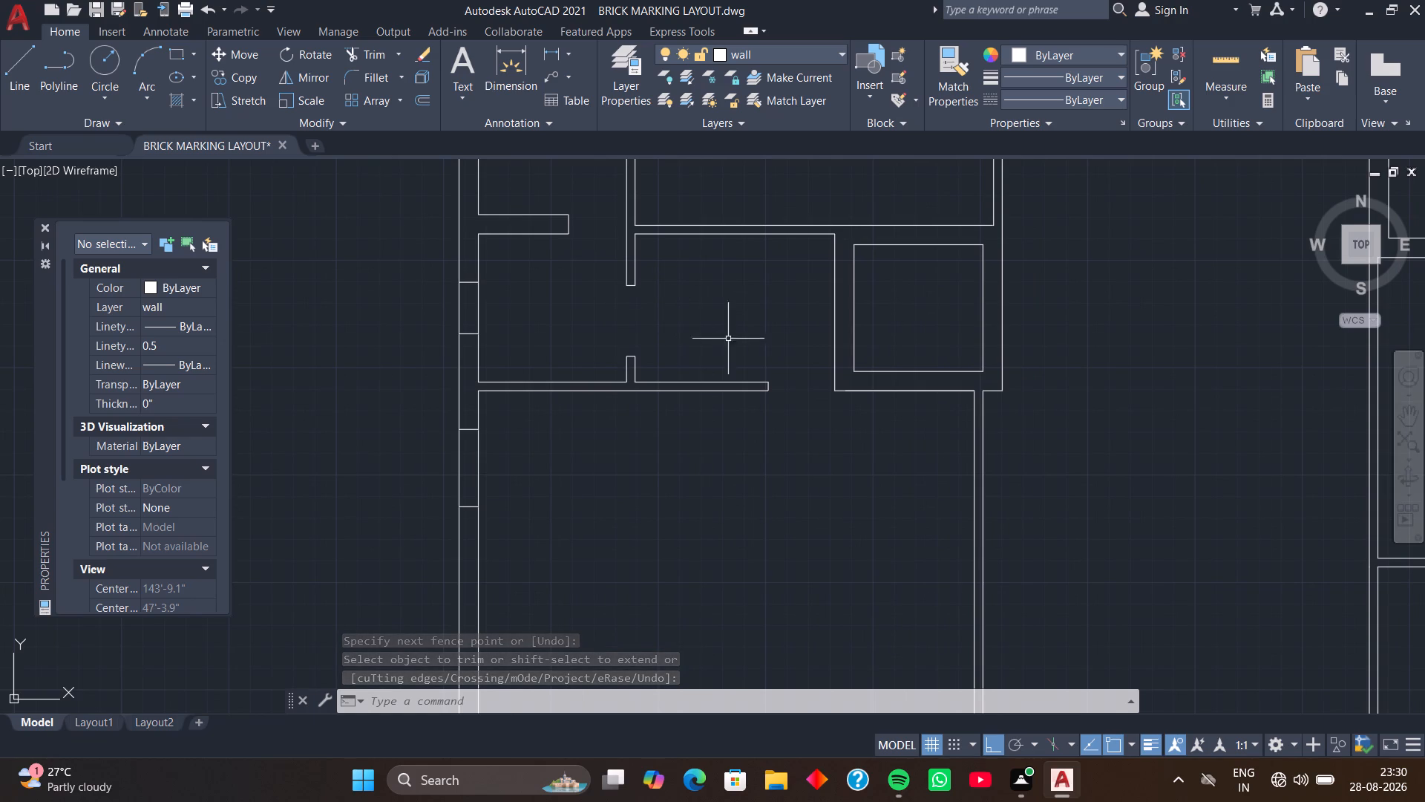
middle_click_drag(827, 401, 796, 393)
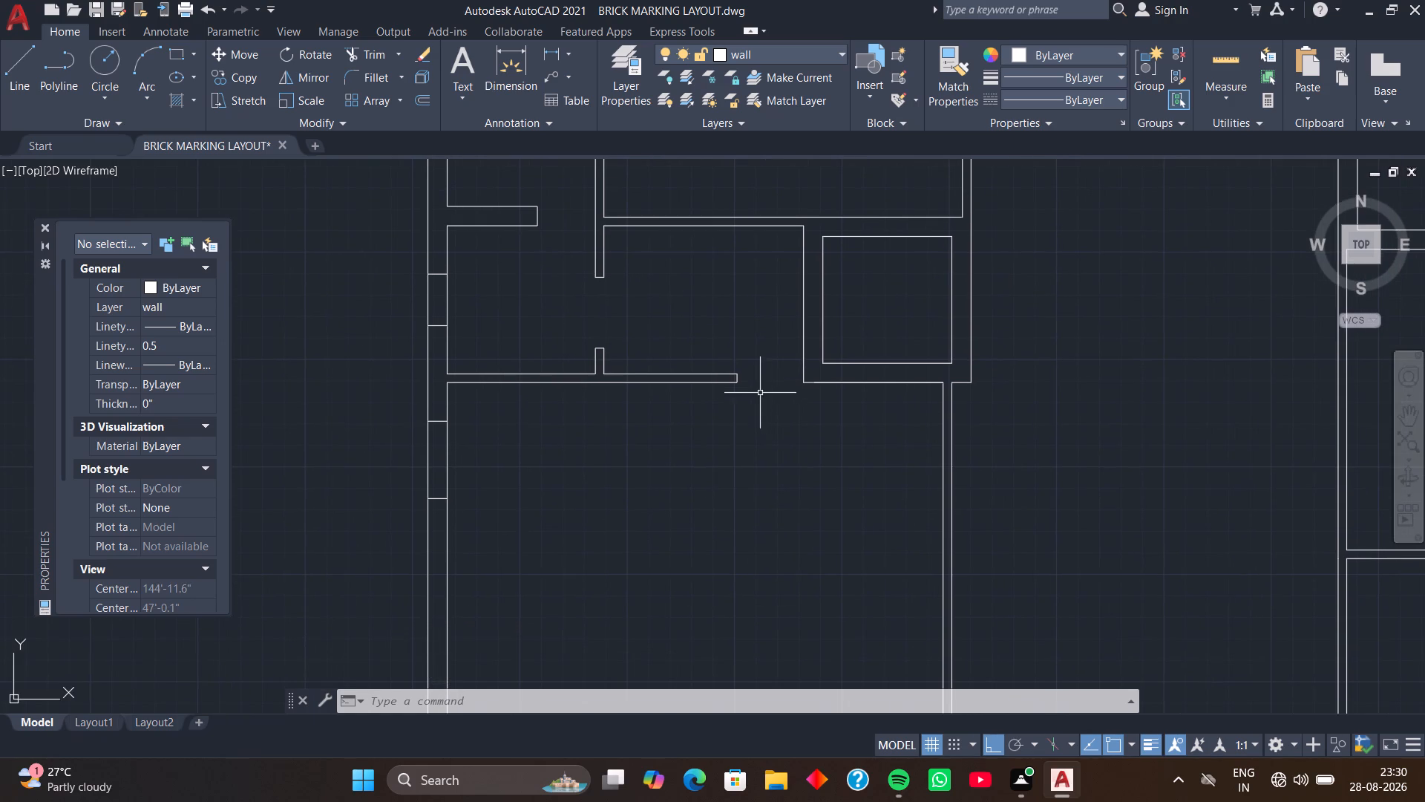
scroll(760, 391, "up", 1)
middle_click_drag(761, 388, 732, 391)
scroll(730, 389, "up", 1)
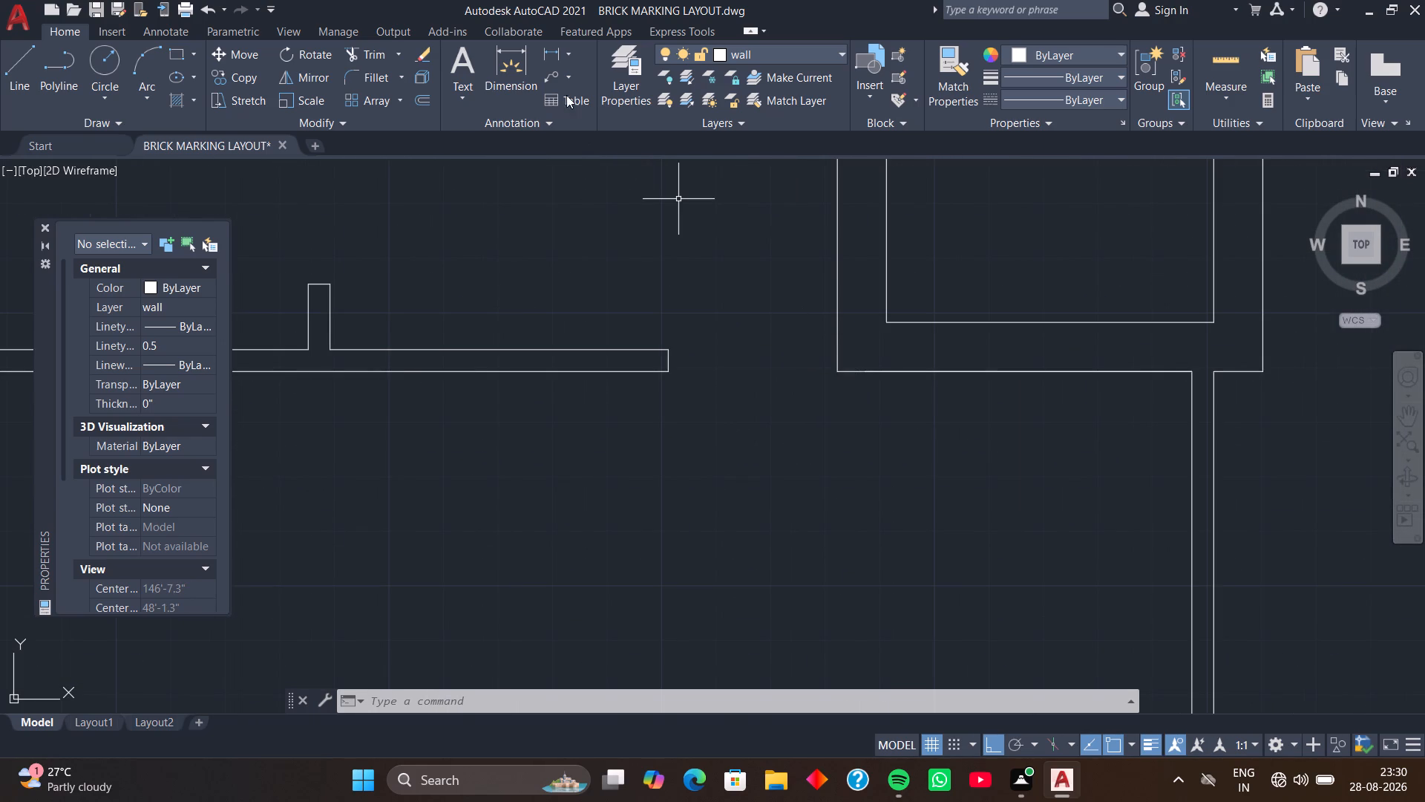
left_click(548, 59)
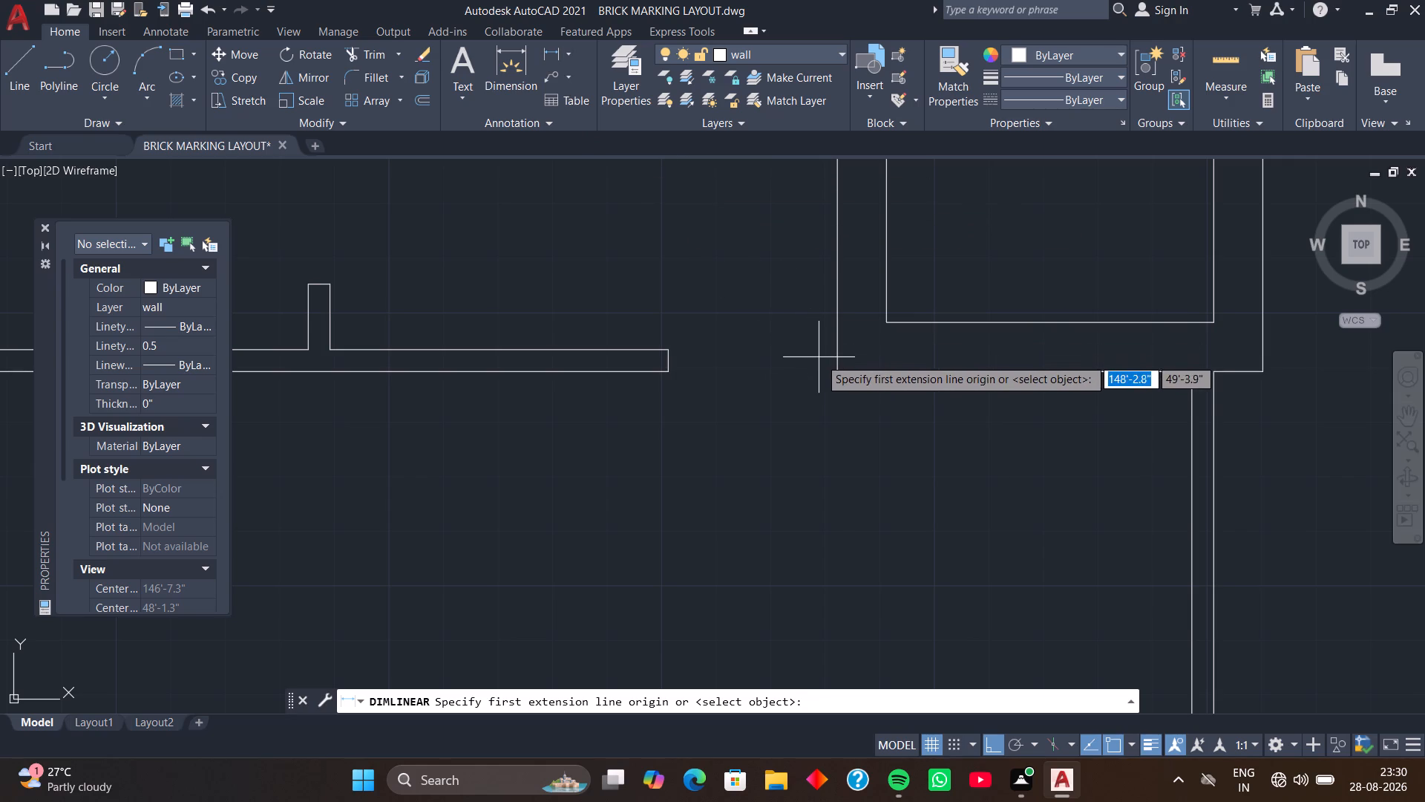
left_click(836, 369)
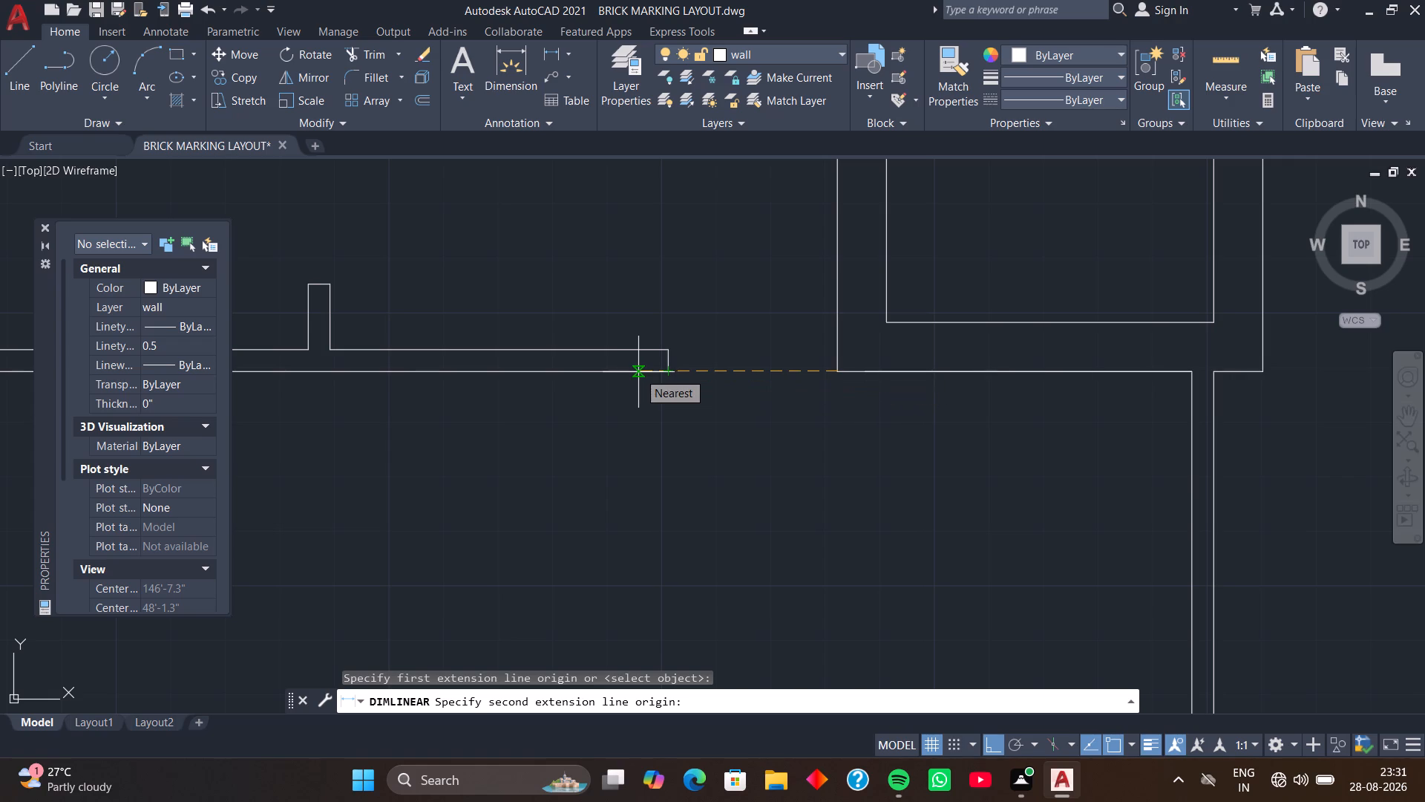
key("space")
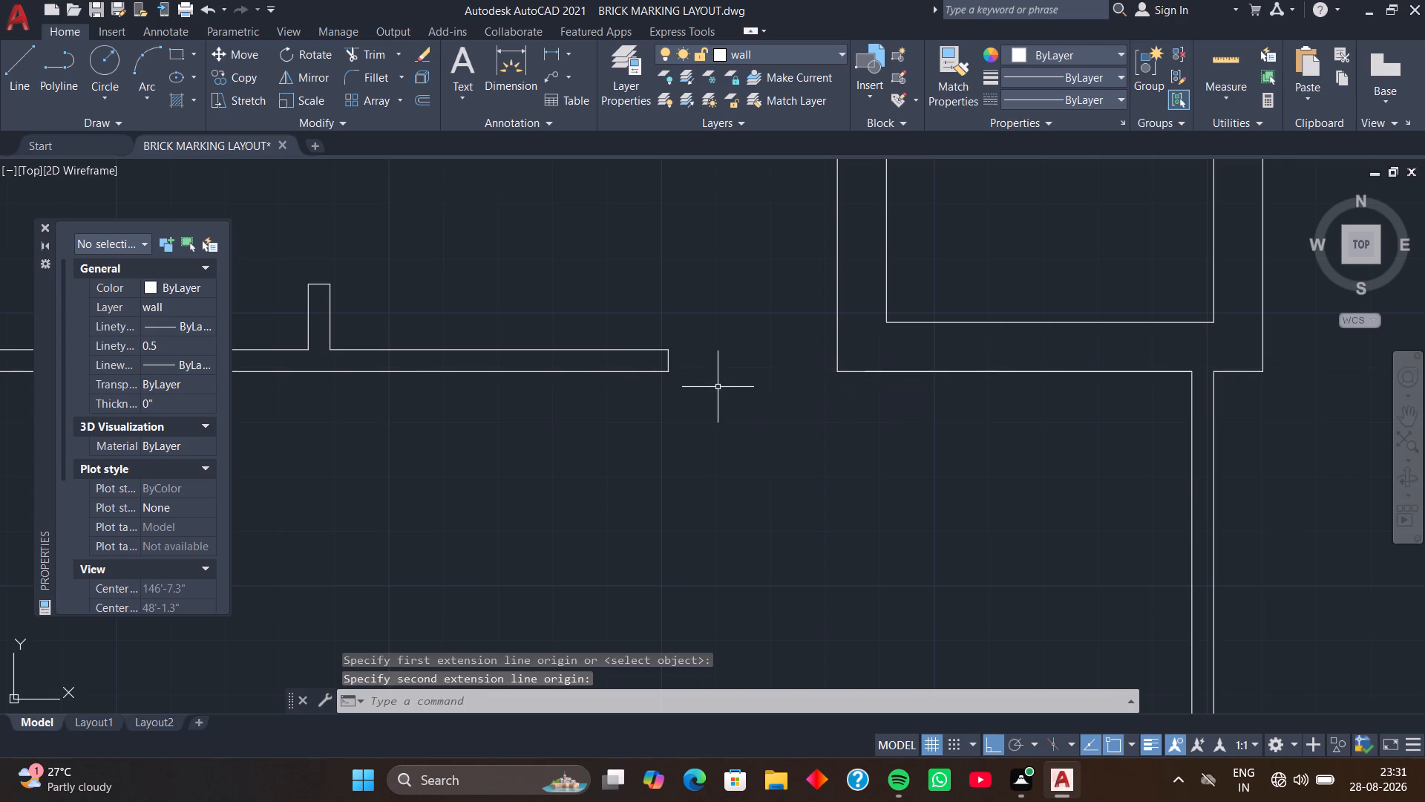
Draw a line 3' west from the square enclosure's outer southwest corner and continue it north across the fourth room's south wall.
type("L")
key("space")
left_click(834, 375)
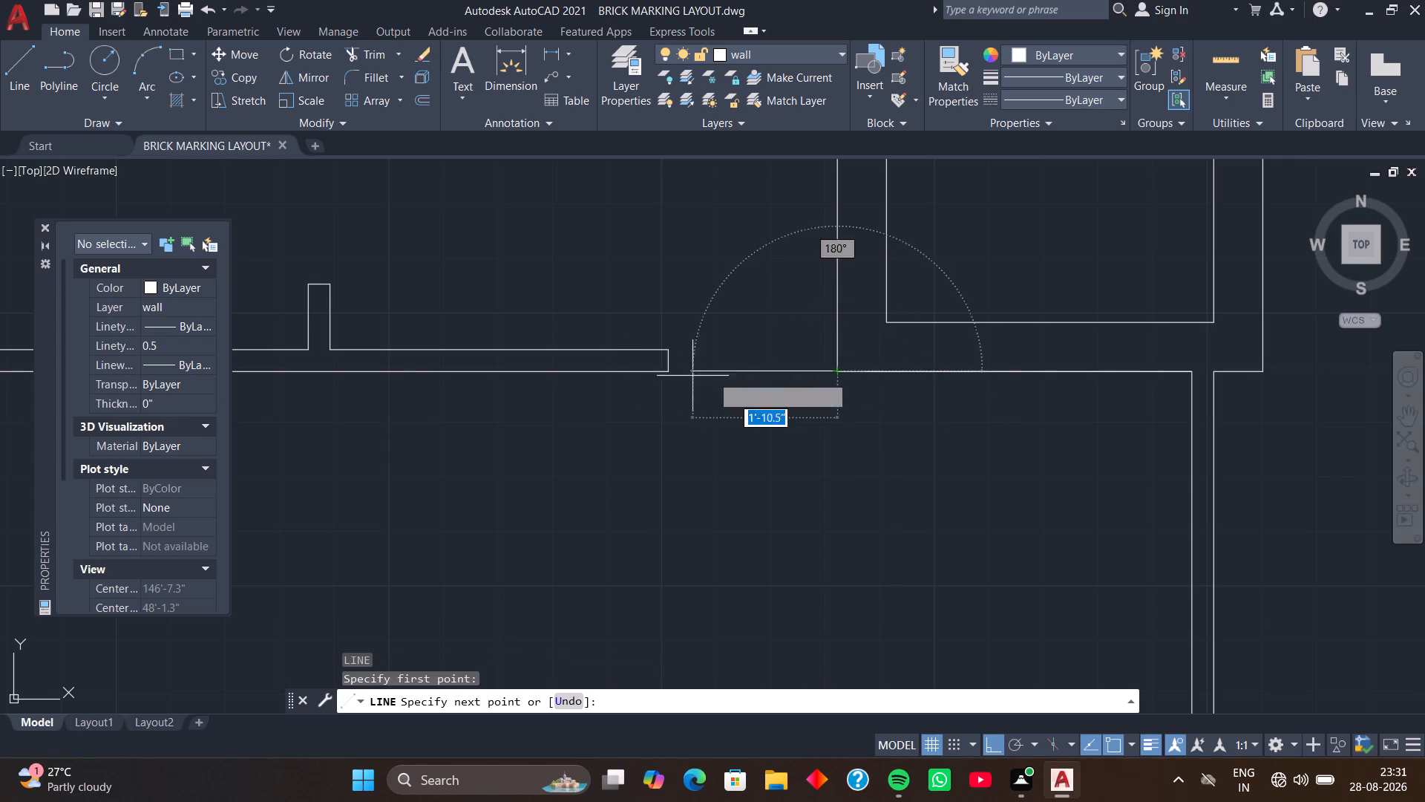
type("3'")
key("Return")
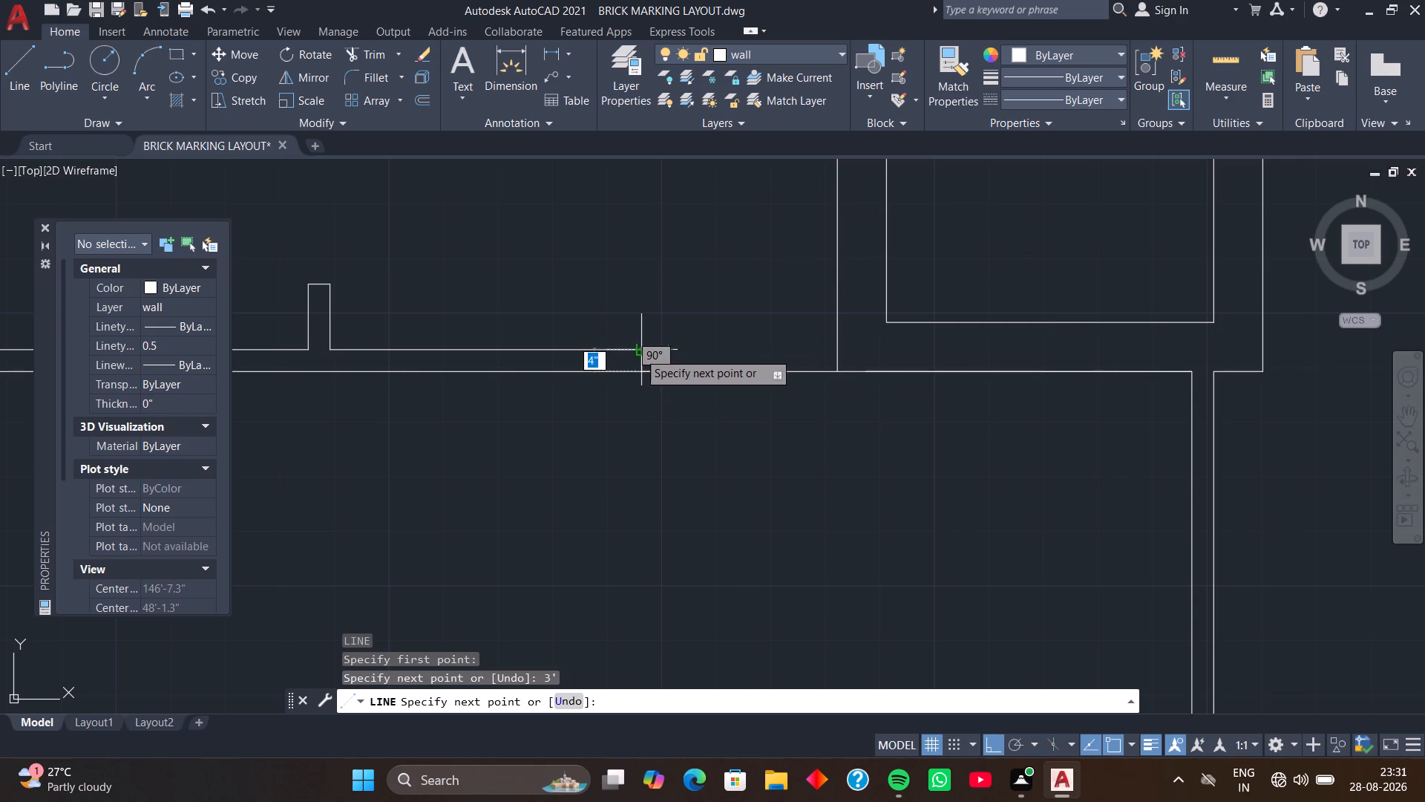
left_click(638, 352)
key("space")
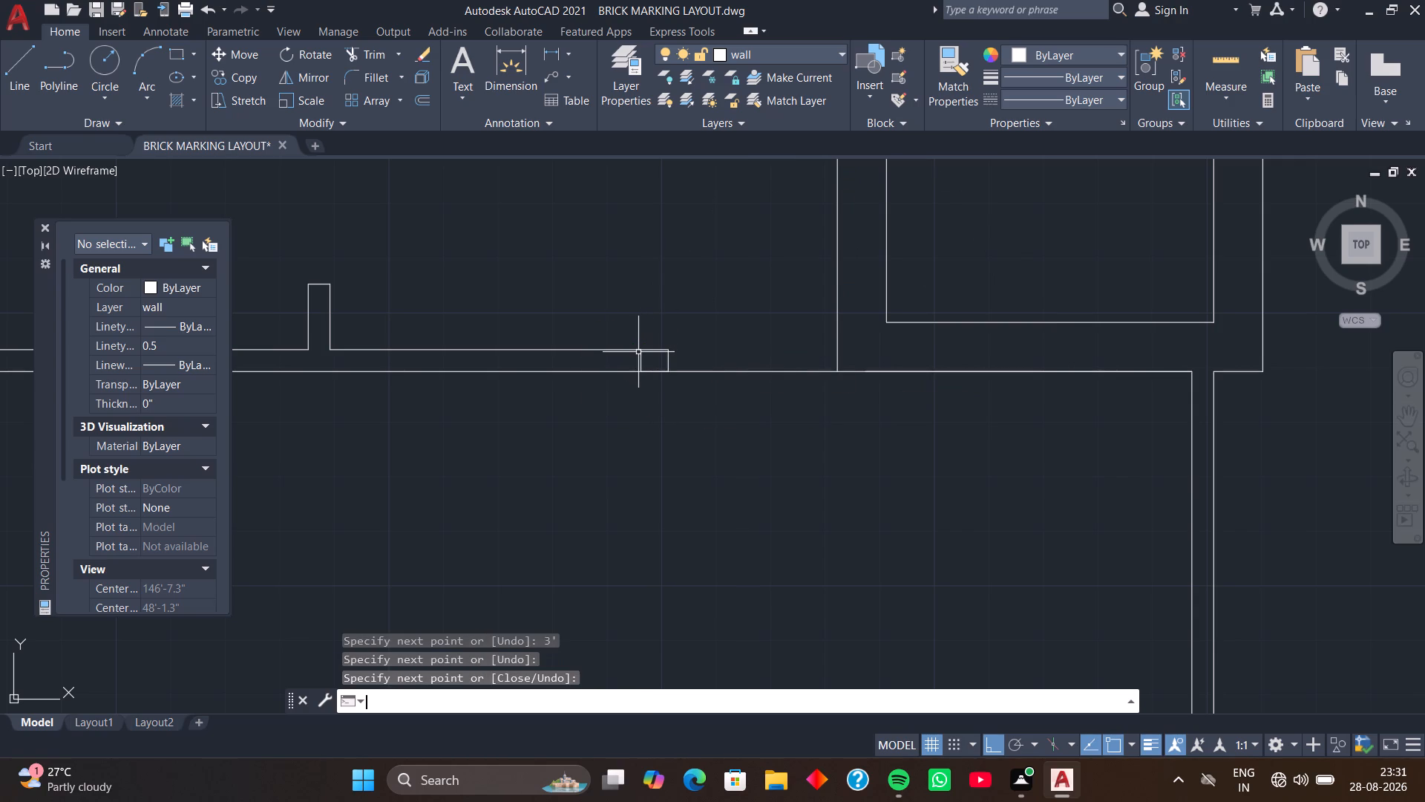
Trim the wall end and leftover line pieces east of the new cross line to widen the opening beside the square enclosure.
type("TR")
key("space")
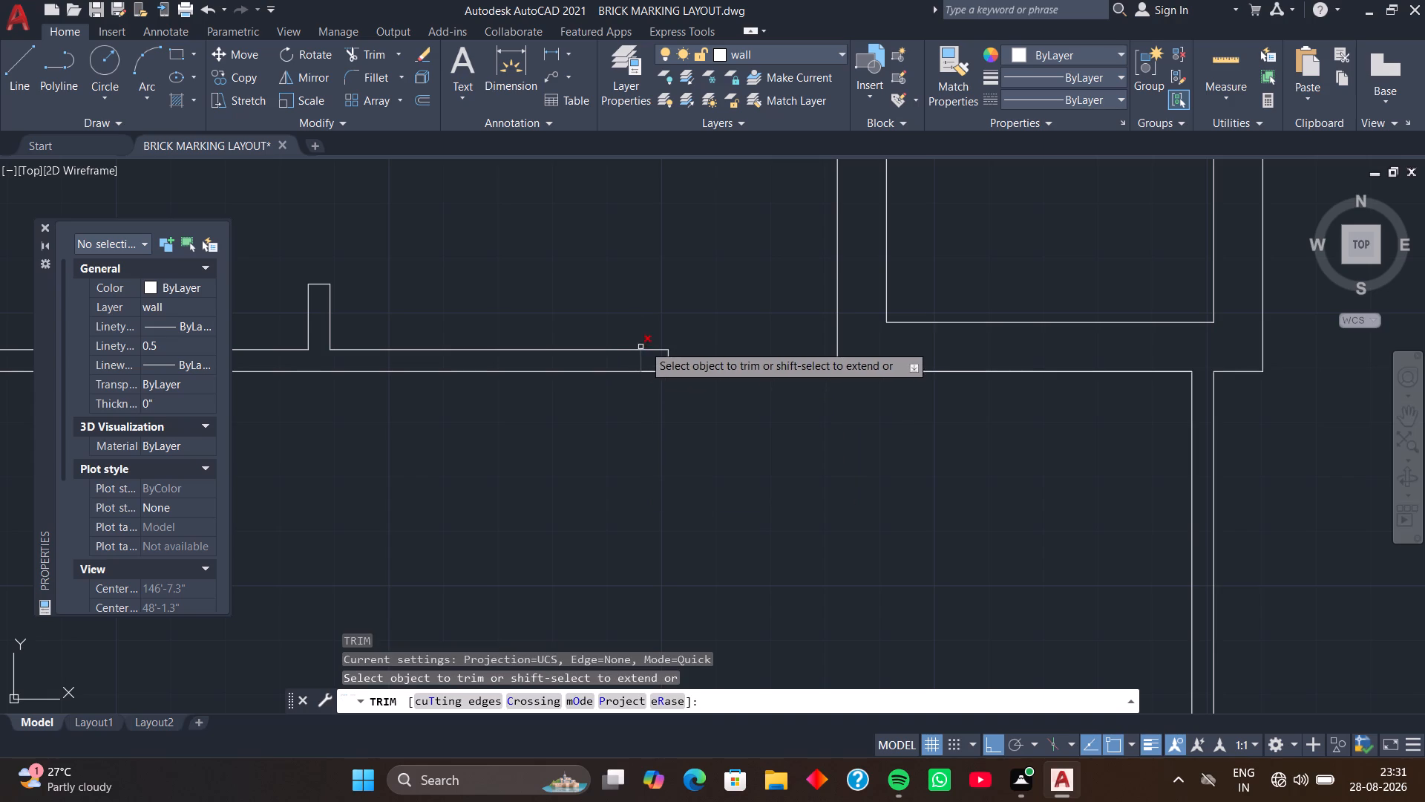
left_click_drag(661, 342, 674, 389)
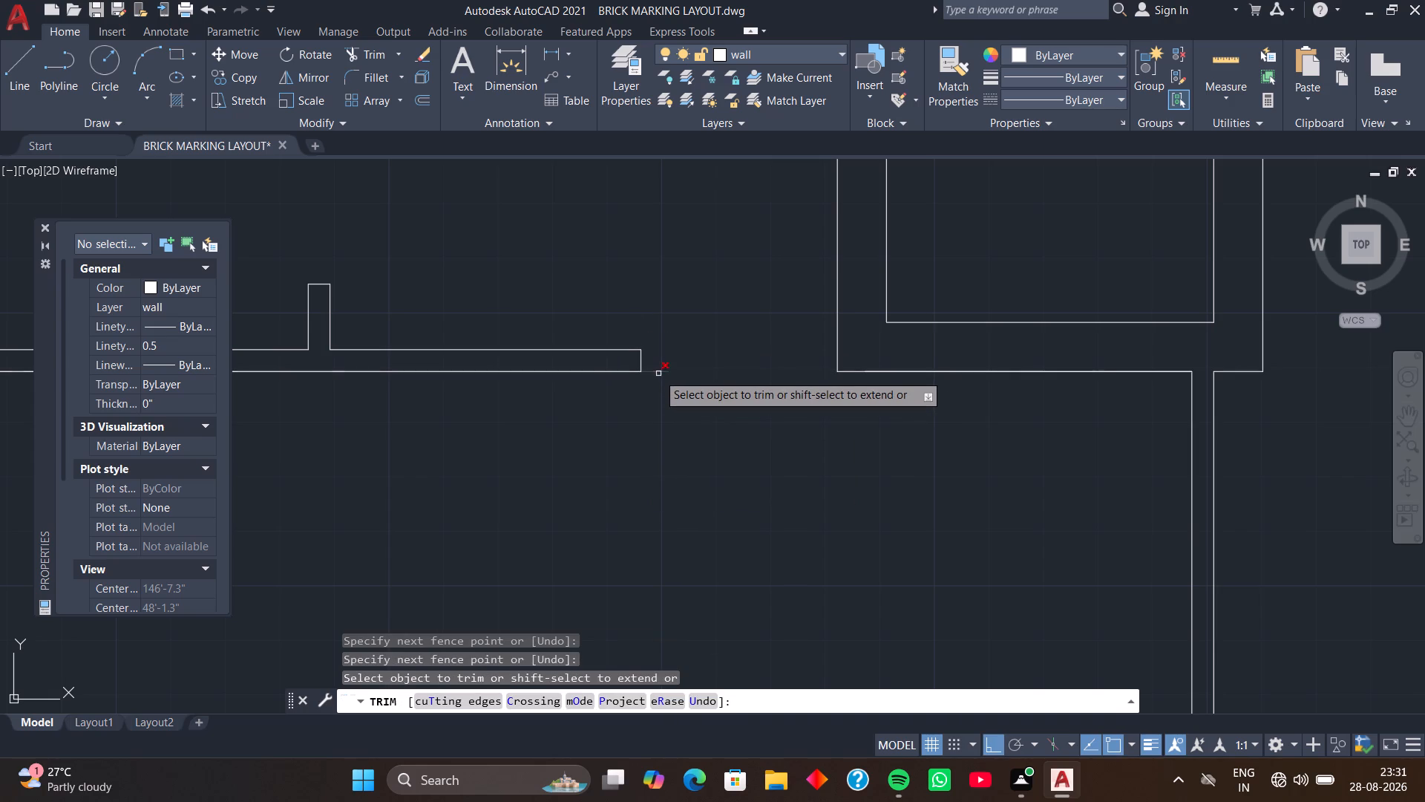
left_click(658, 374)
key("space")
Draw a short line across the north end of the large southwest room's east wall, just below the square enclosure.
scroll(658, 374, "down", 2)
middle_click_drag(666, 418, 624, 330)
scroll(659, 402, "down", 1)
middle_click_drag(658, 388, 661, 426)
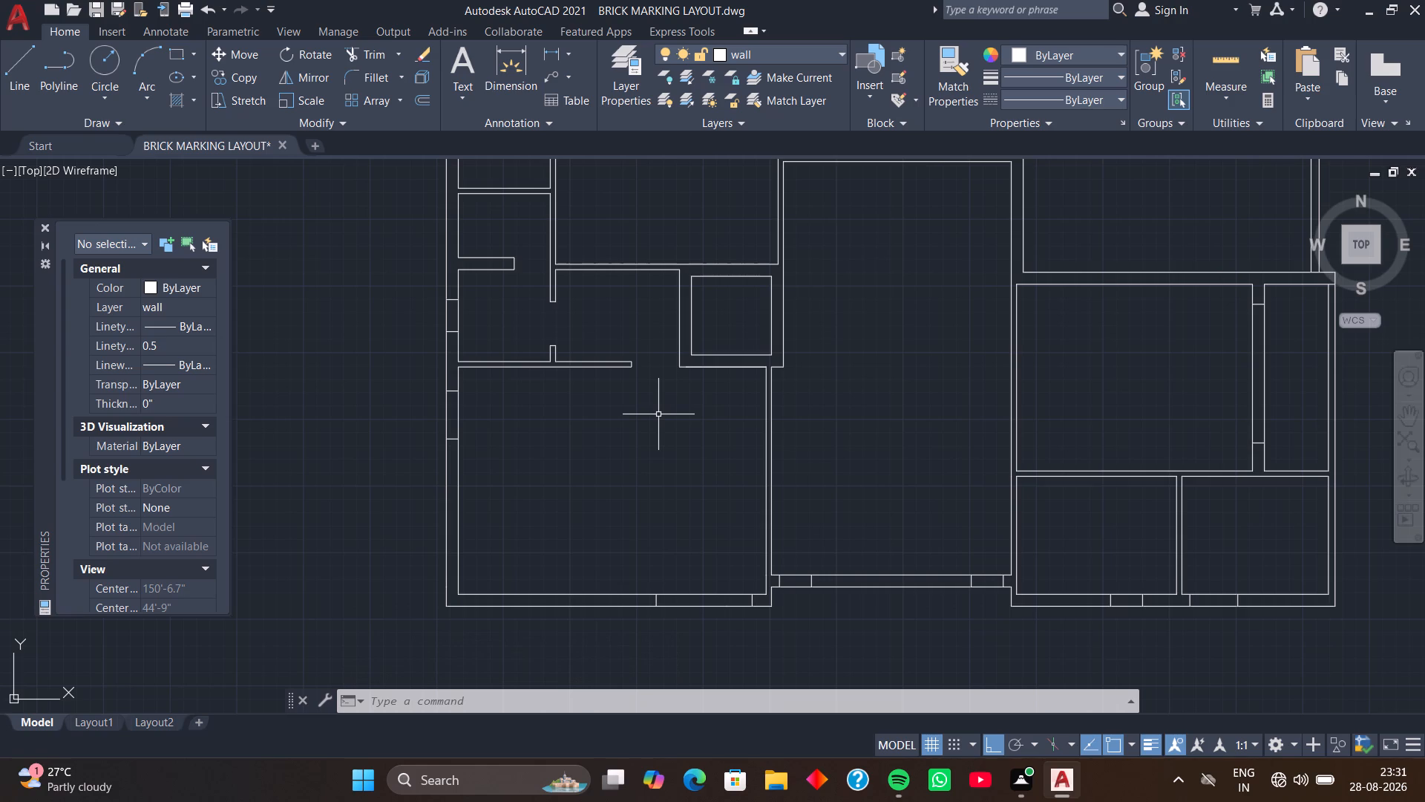
scroll(750, 387, "up", 3)
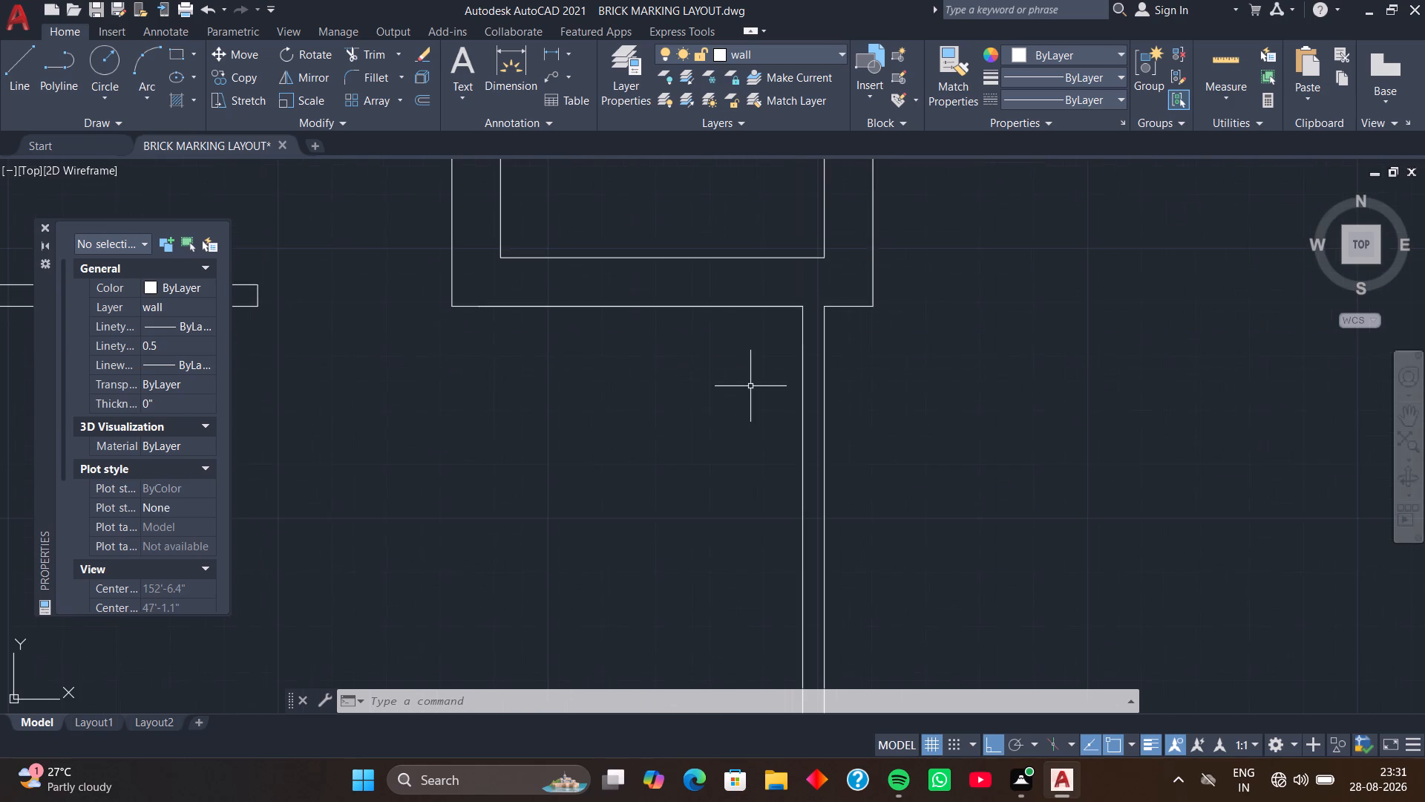
middle_click_drag(749, 374, 692, 477)
middle_click_drag(704, 452, 694, 475)
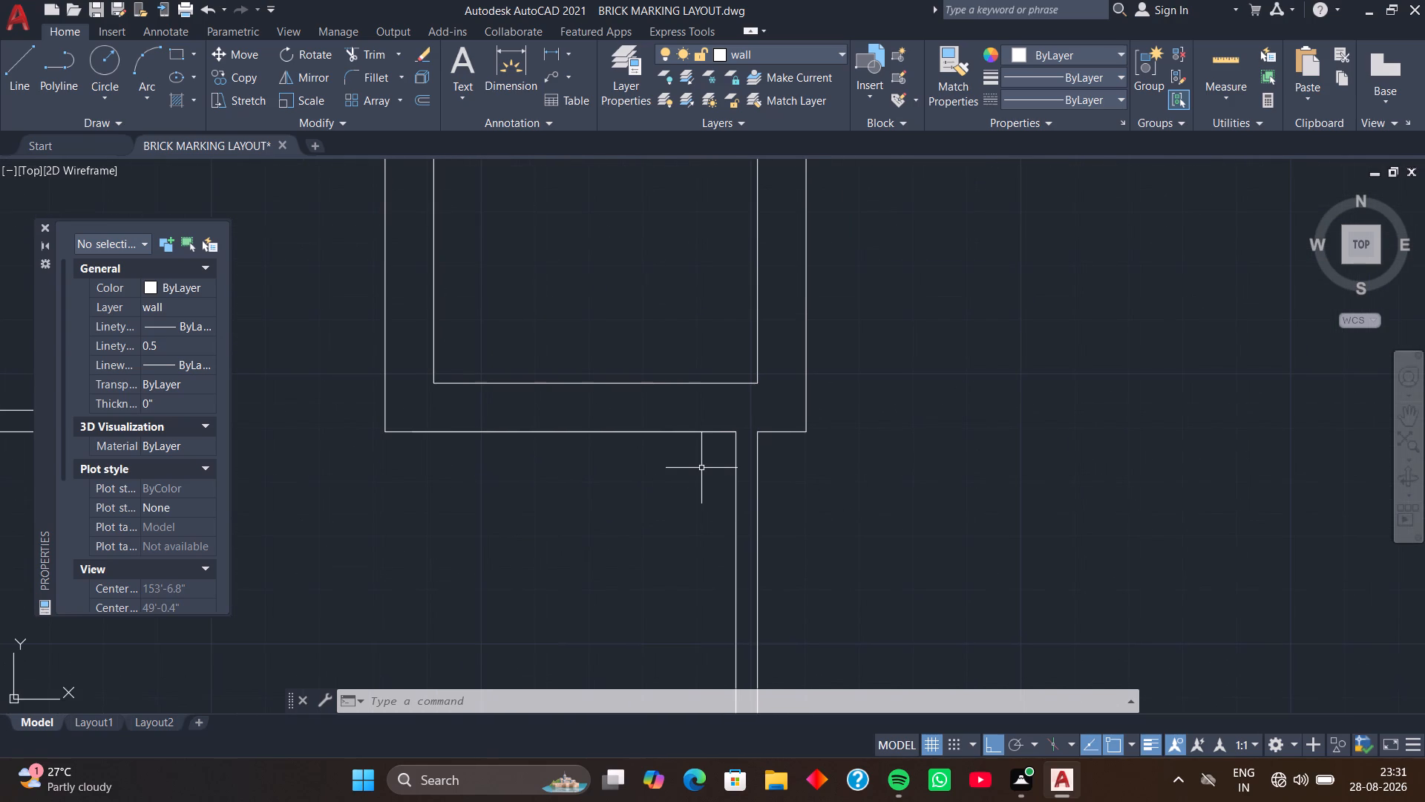
type("L")
key("space")
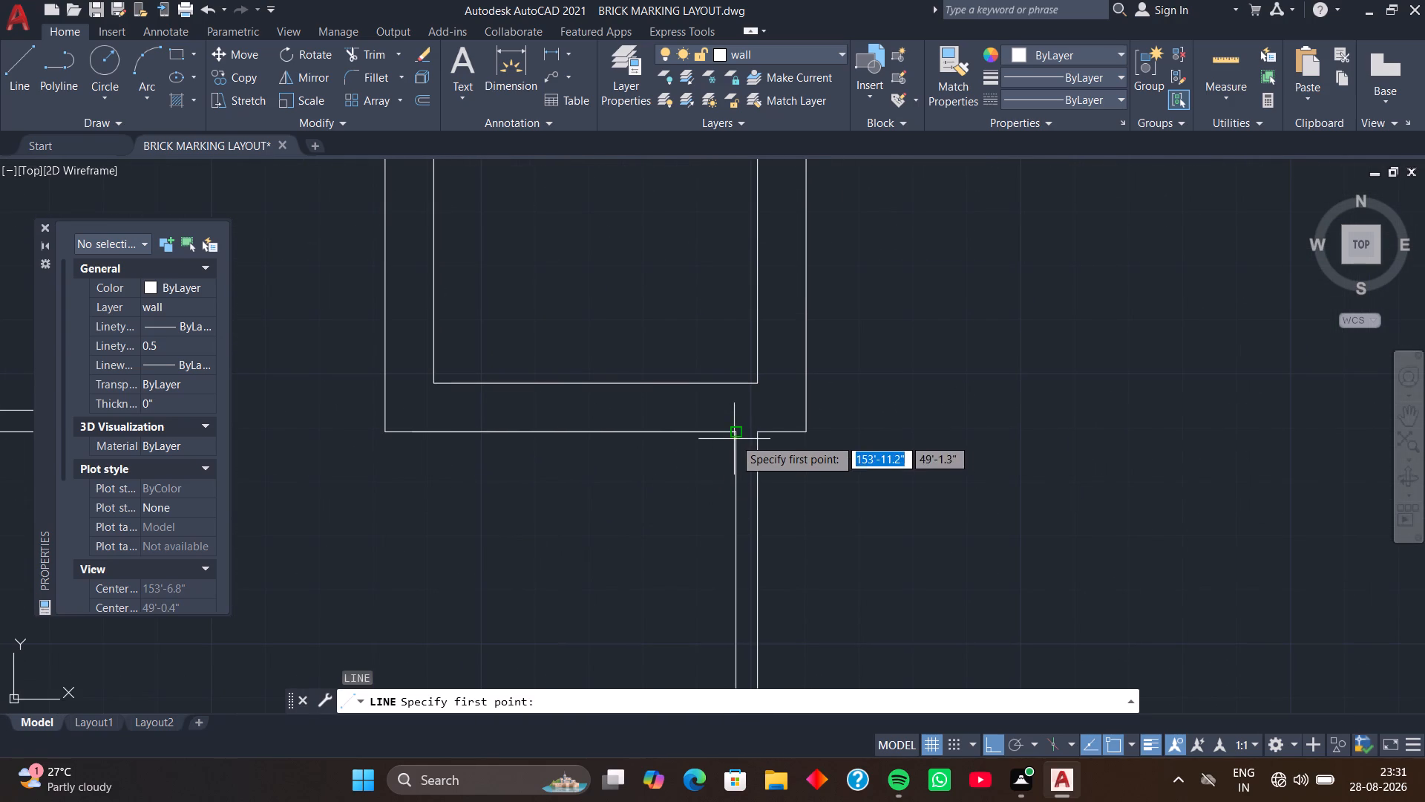
left_click(735, 434)
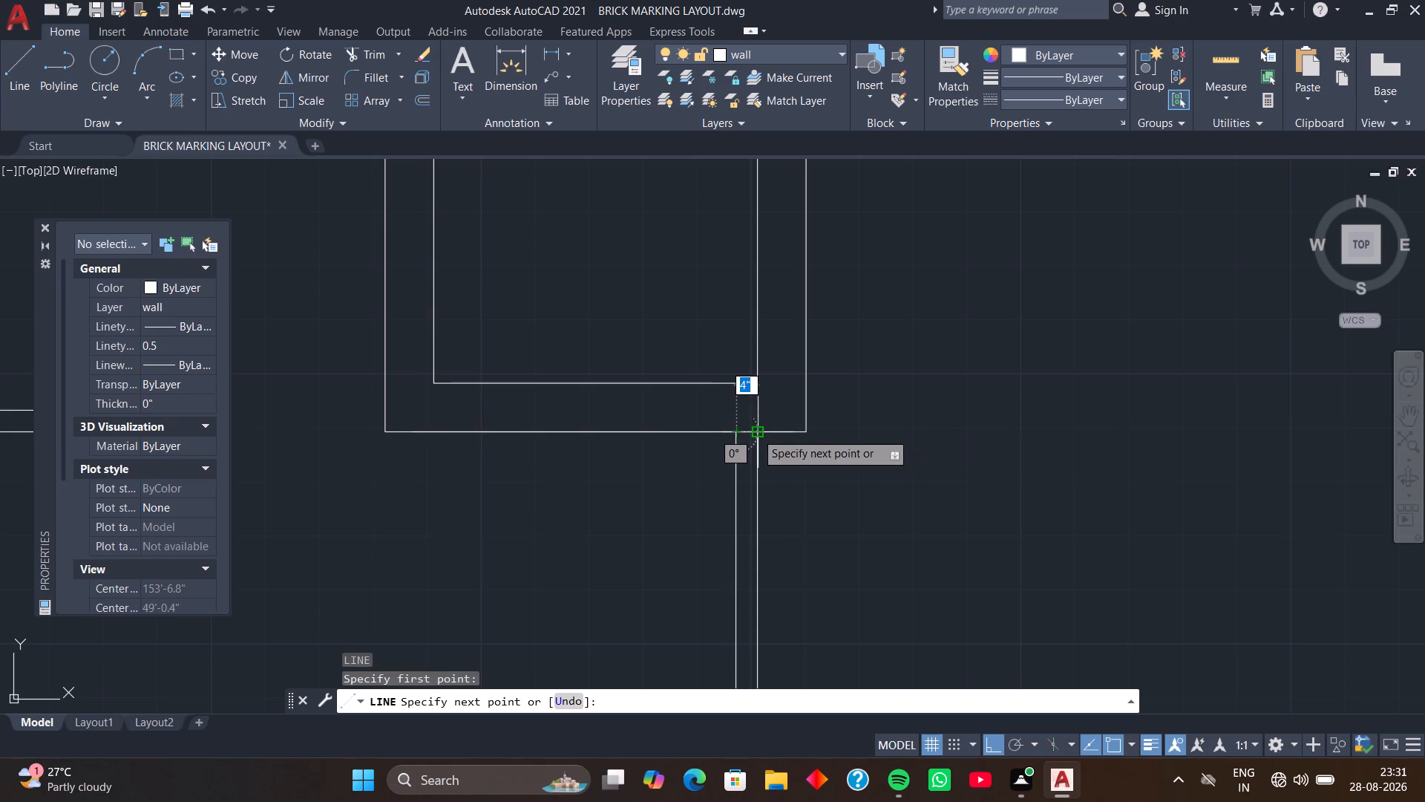
left_click(756, 432)
key("space")
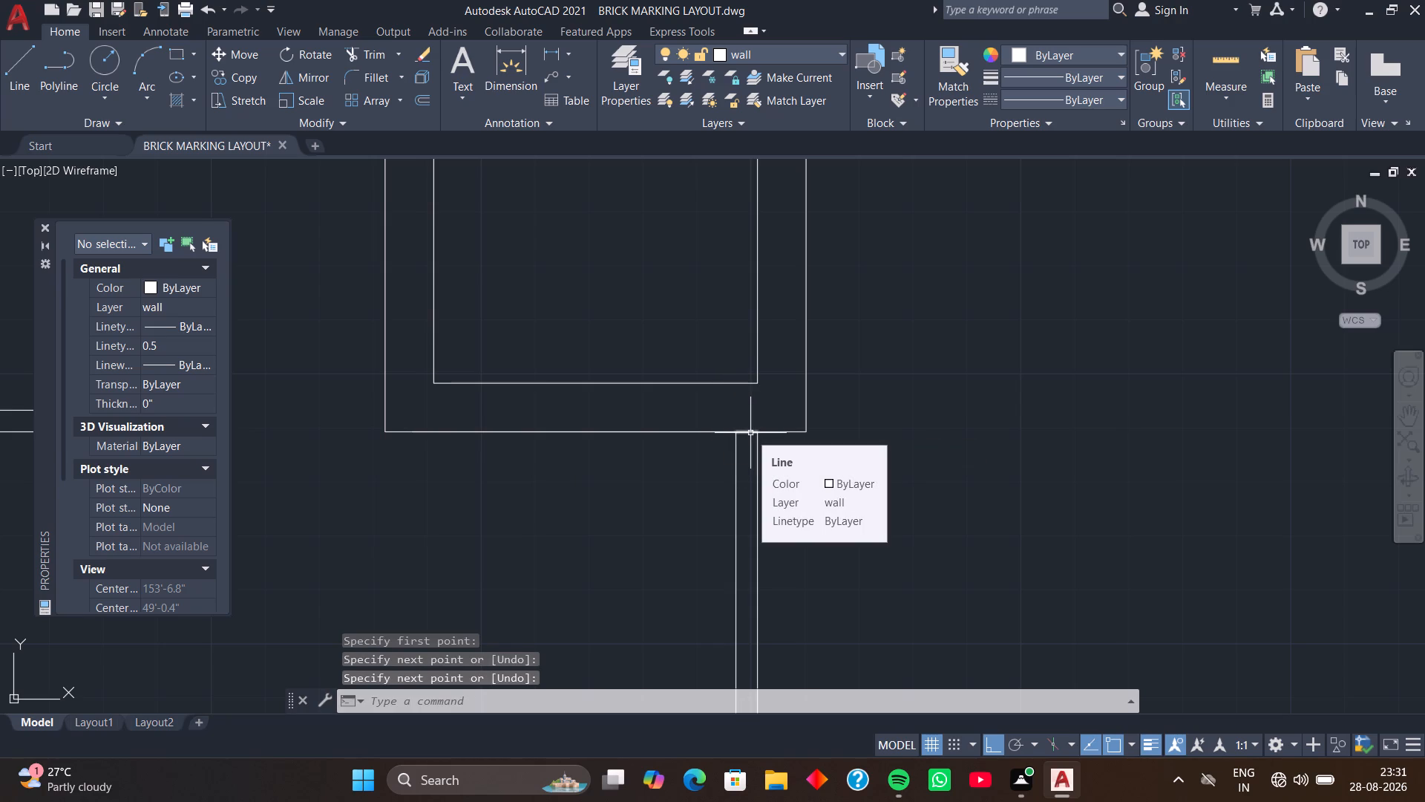
Move the short line 1'6" south along the southwest room's east wall.
left_click(750, 433)
type("M")
key("space")
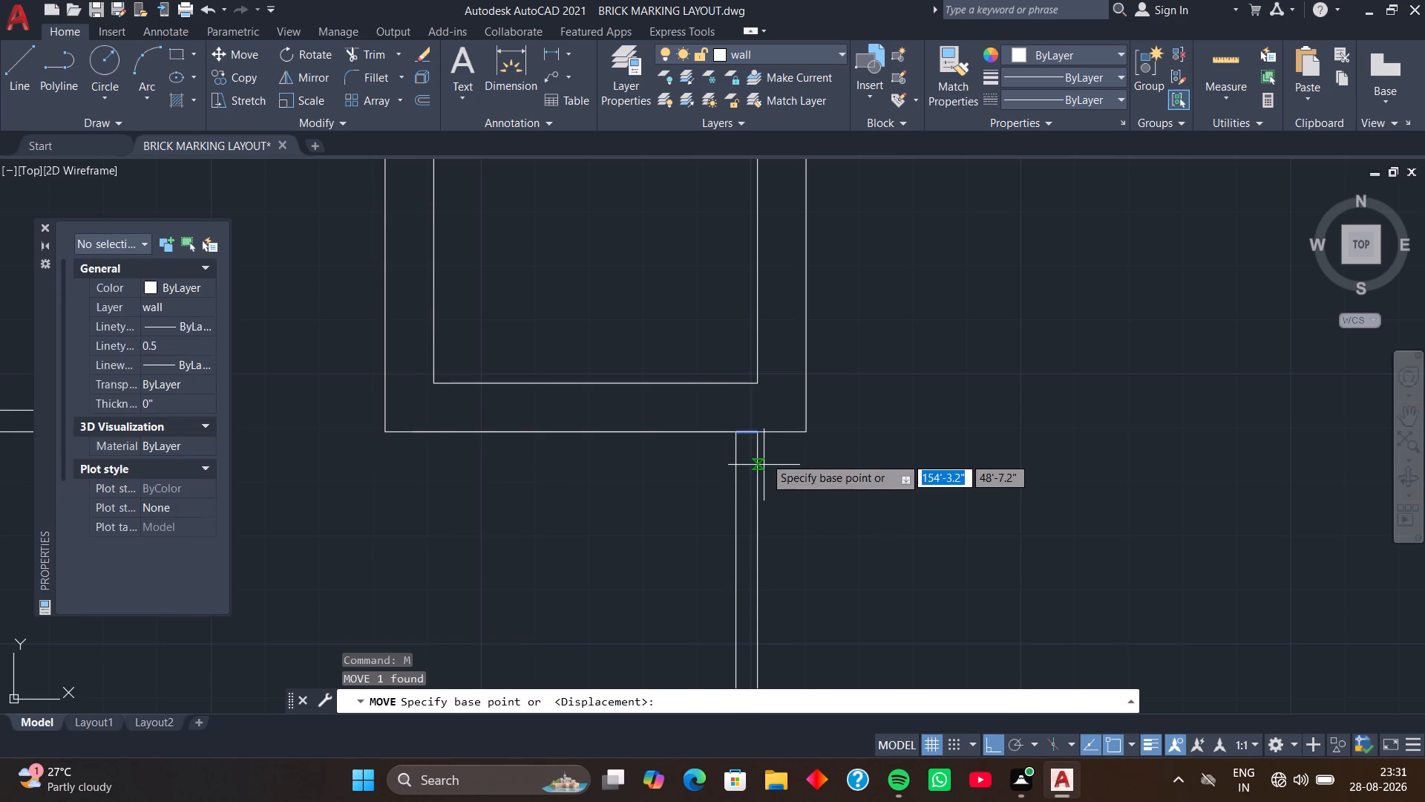
scroll(765, 454, "up", 2)
left_click(740, 401)
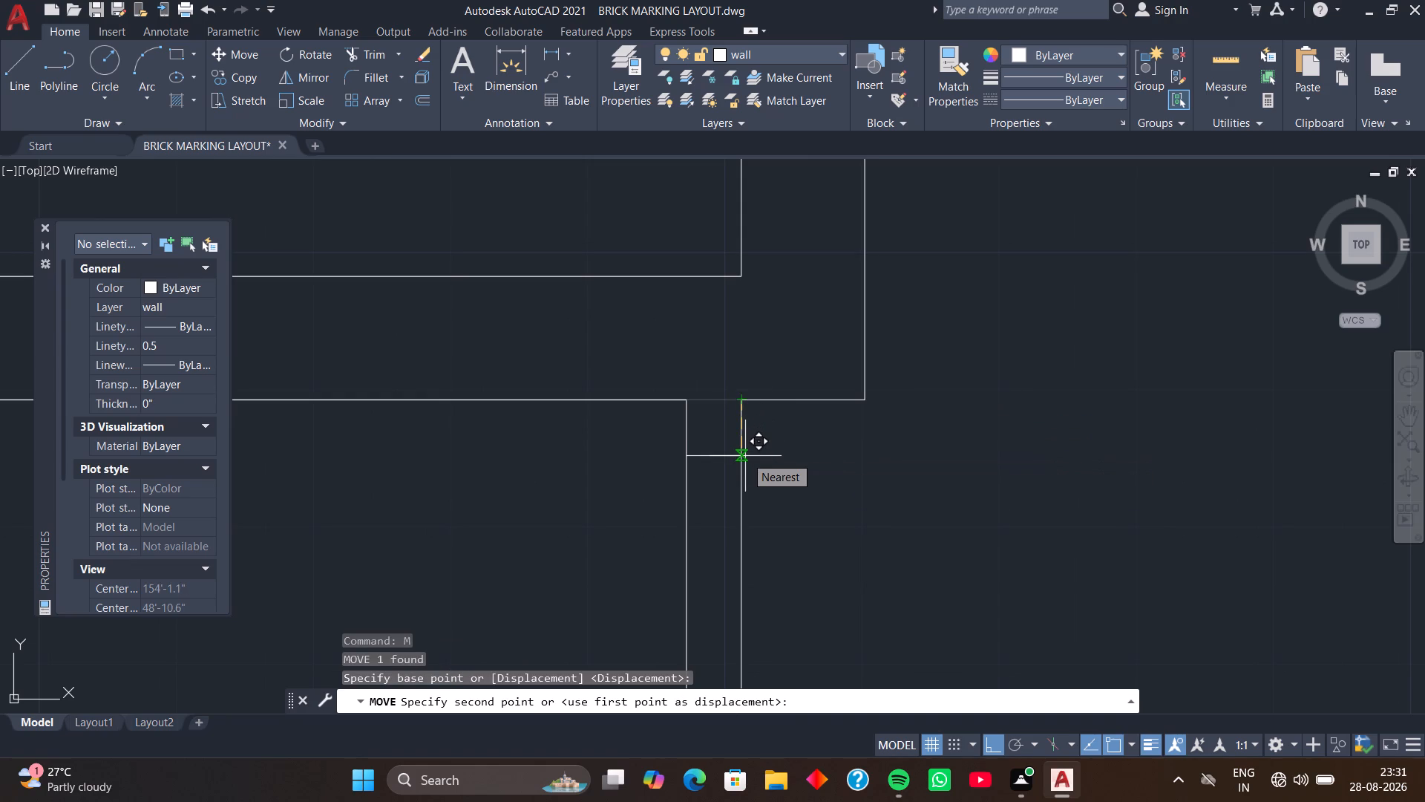
type("1'6")
key("Return")
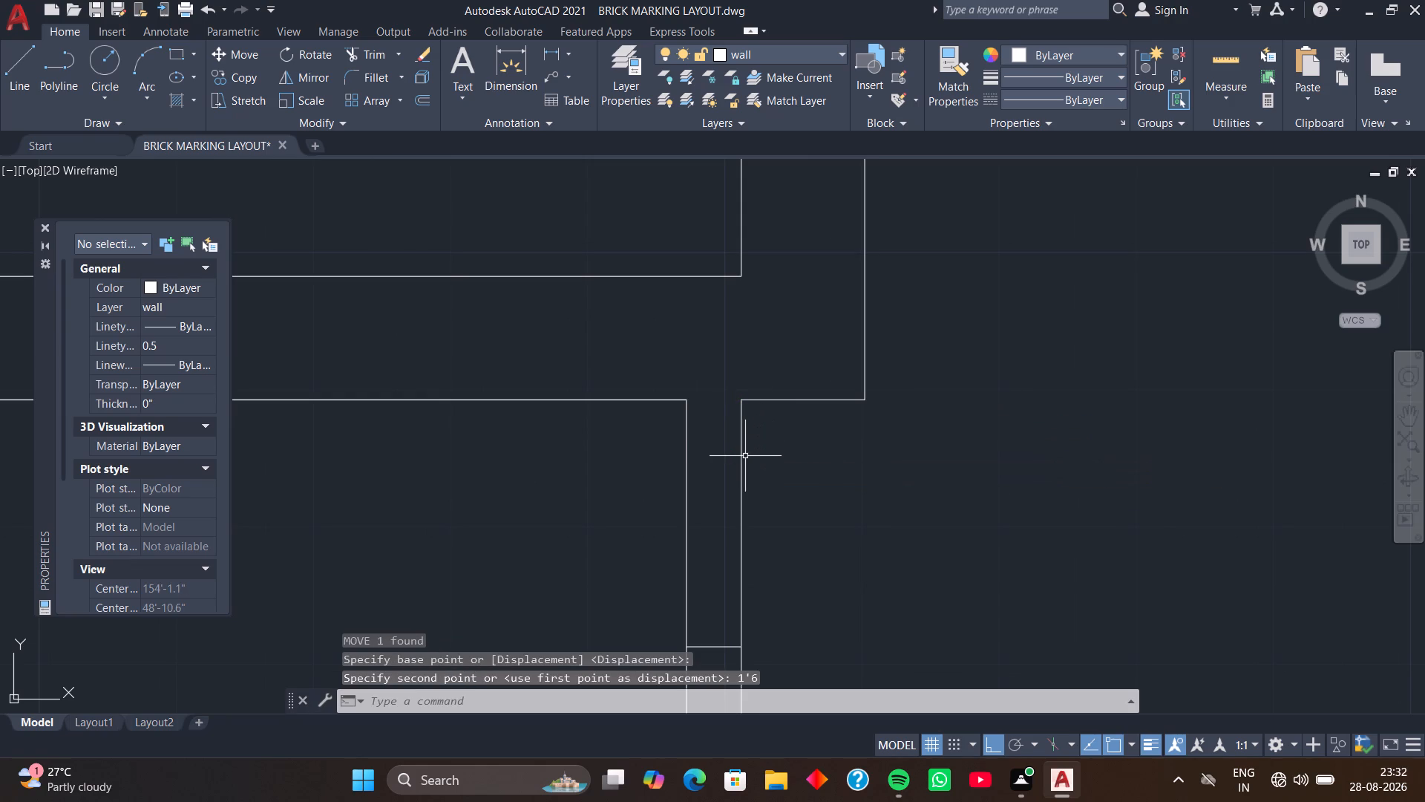
Copy the short line 3'4" south along the southwest room's east wall.
scroll(745, 456, "down", 3)
middle_click_drag(751, 466, 750, 397)
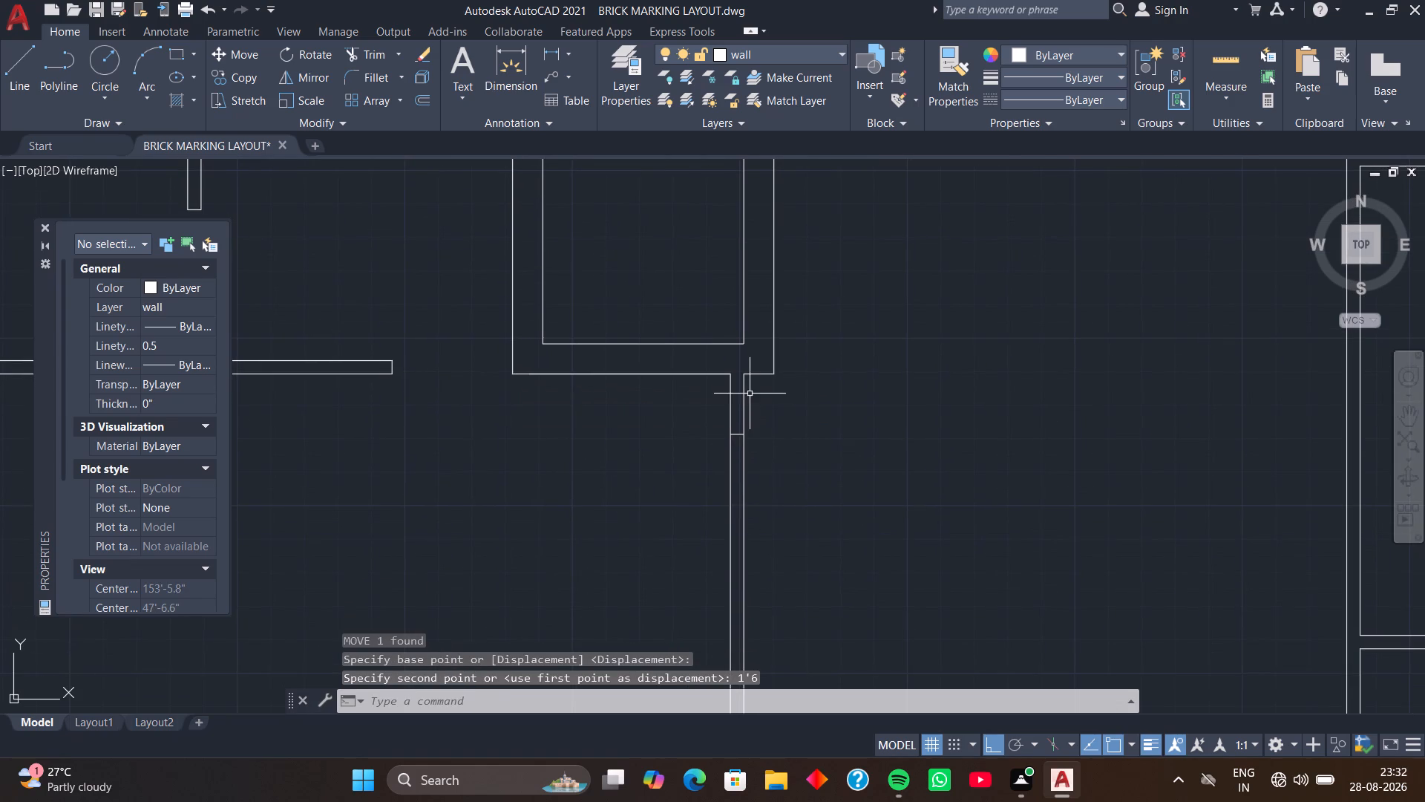
middle_click_drag(771, 460, 762, 402)
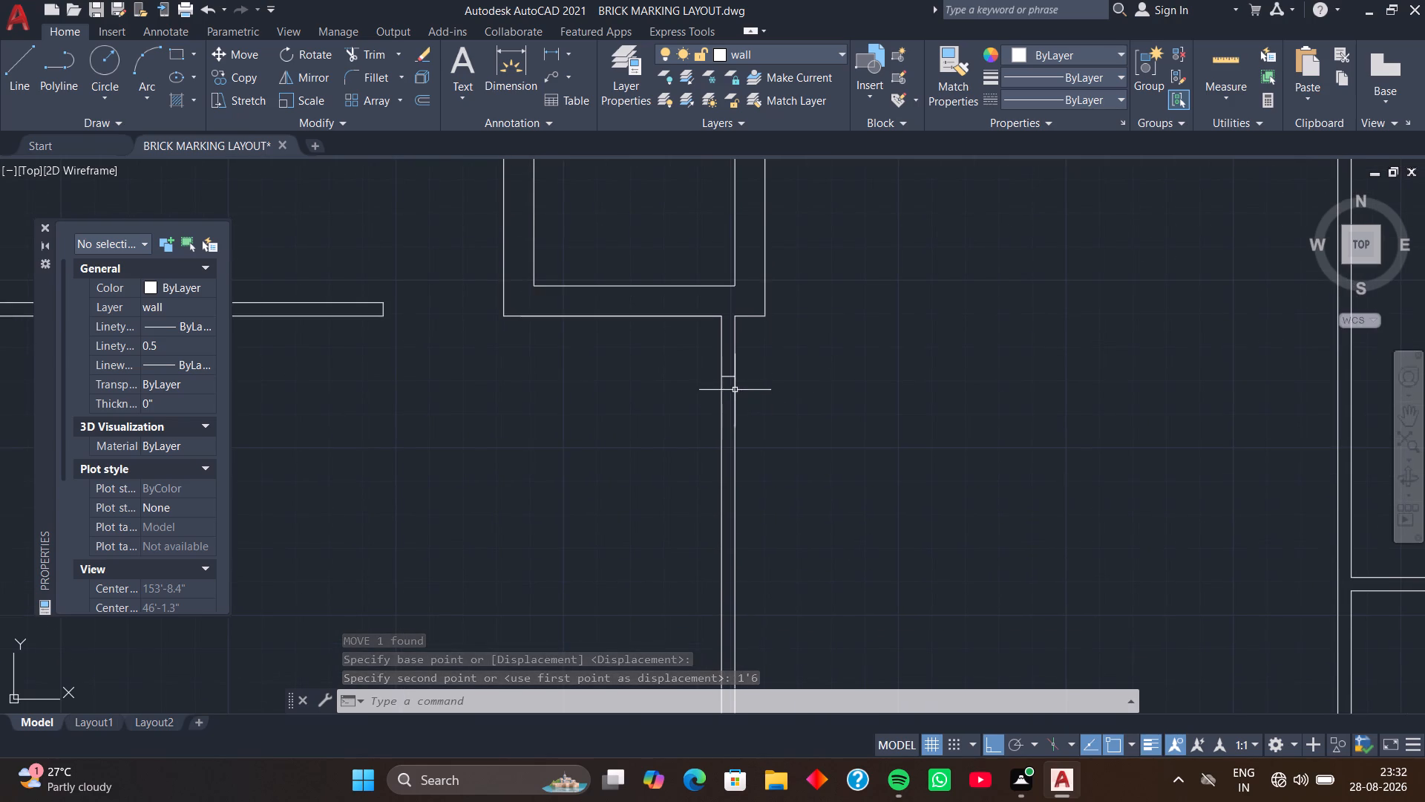
scroll(722, 376, "up", 3)
left_click(722, 376)
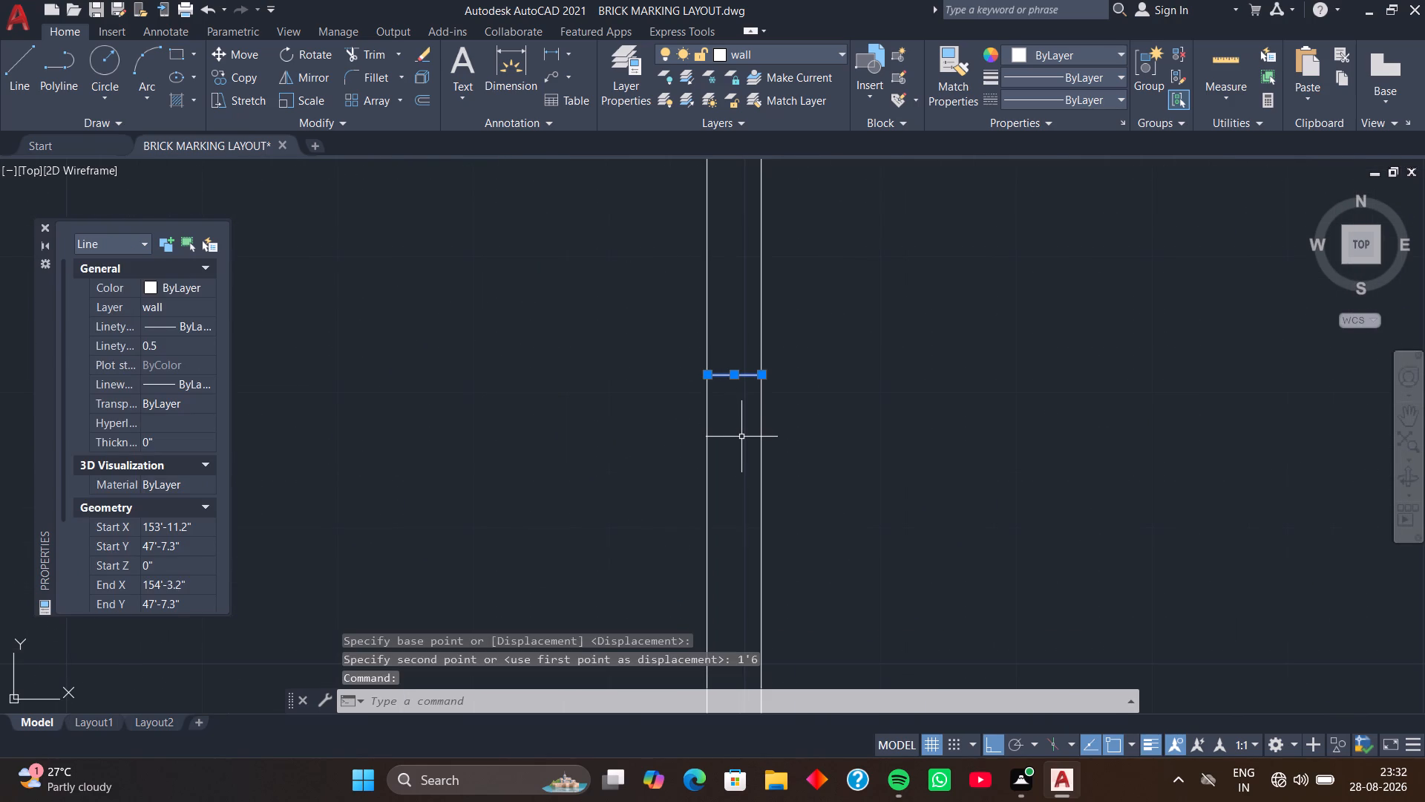
type("CO")
key("space")
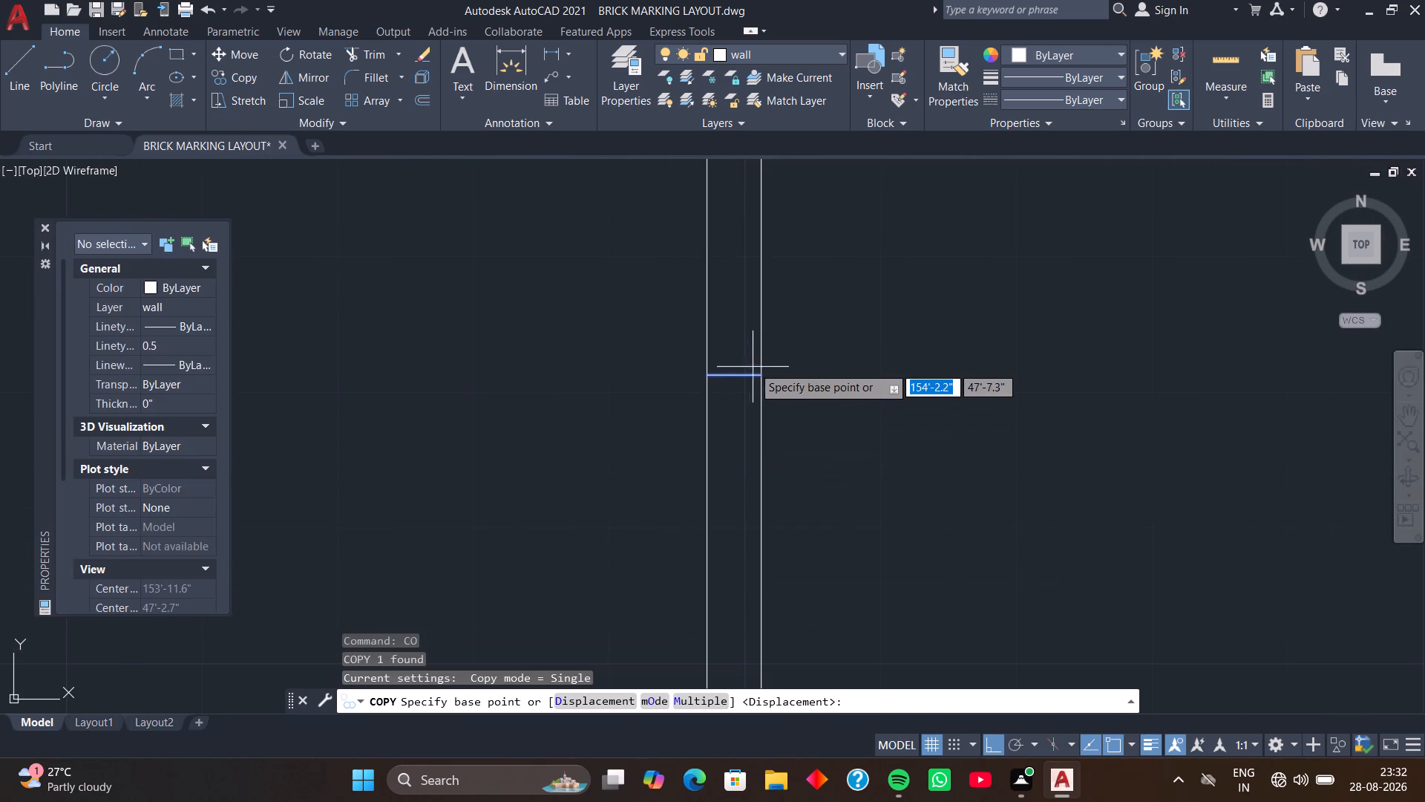
left_click(761, 376)
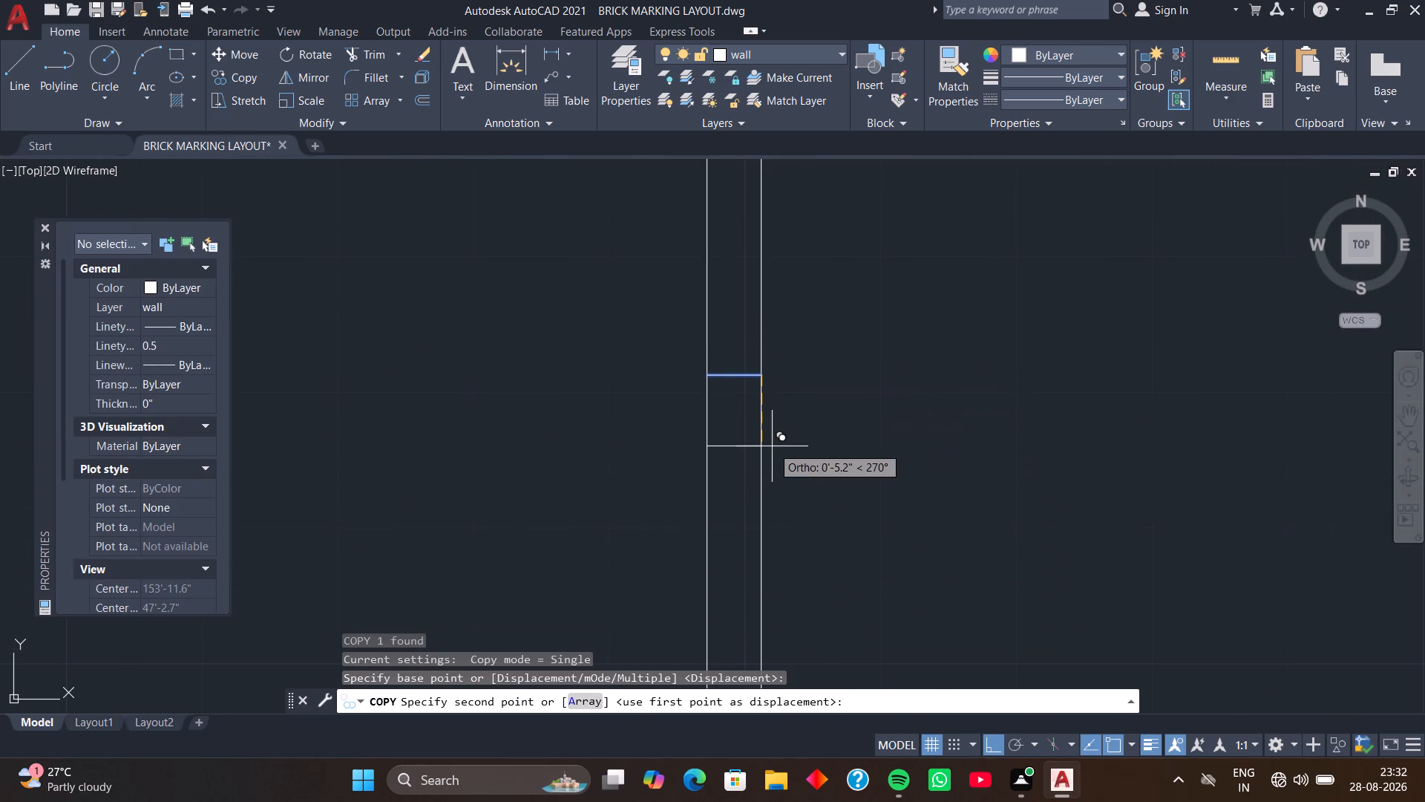
type("3'4")
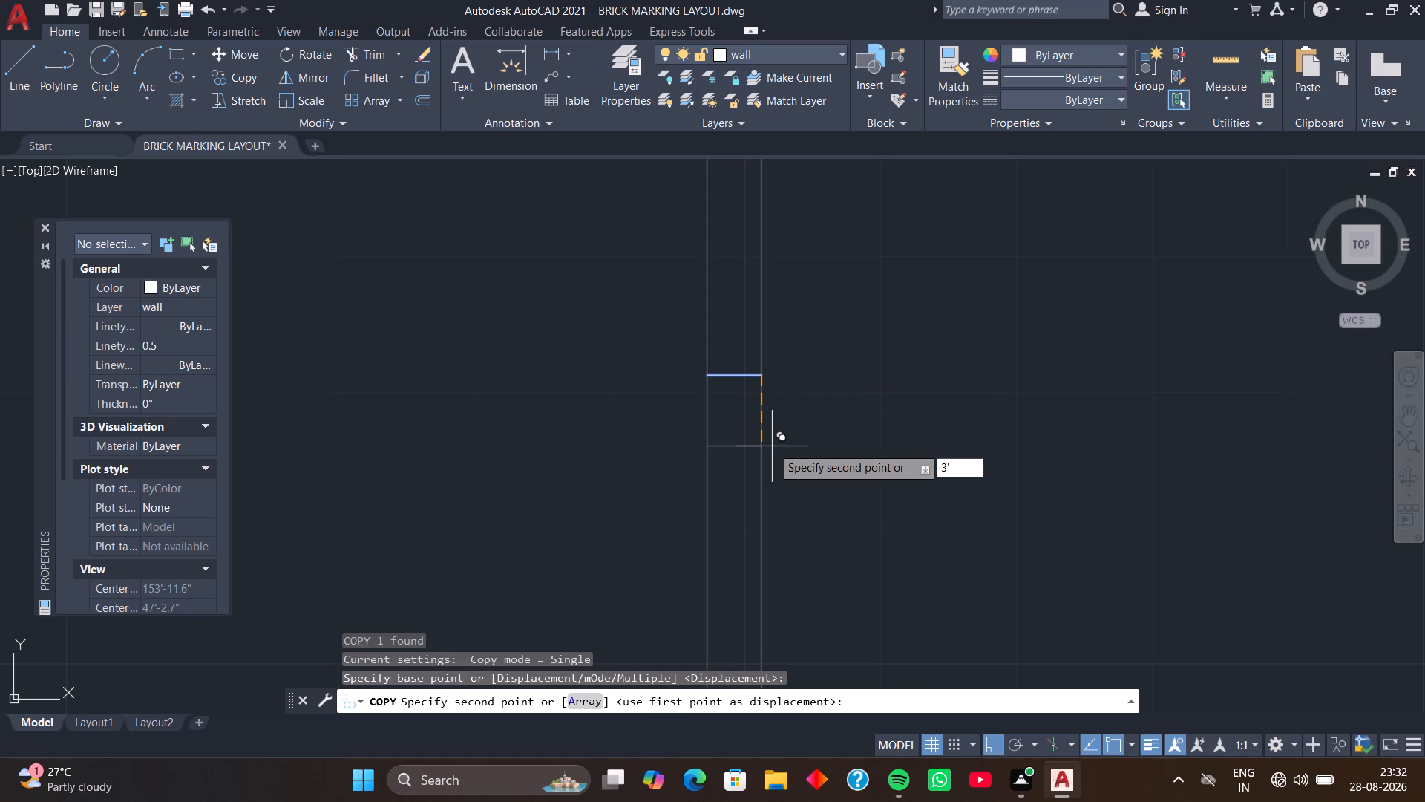
key("Return")
Trim both faces of the southwest room's east wall between the two short lines to open the doorway.
scroll(772, 446, "down", 3)
middle_click_drag(787, 473, 778, 454)
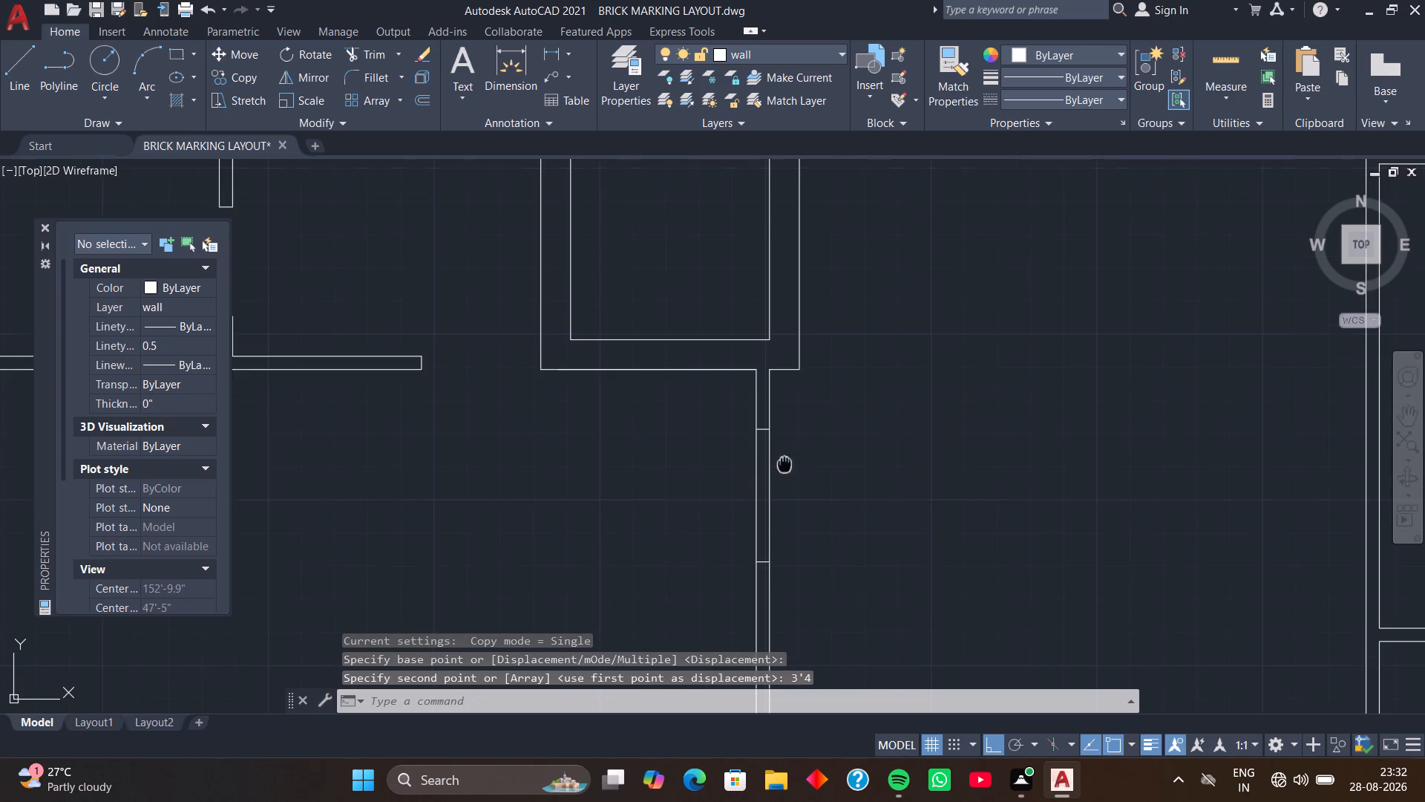
middle_click_drag(778, 454, 761, 389)
key("space")
type("T")
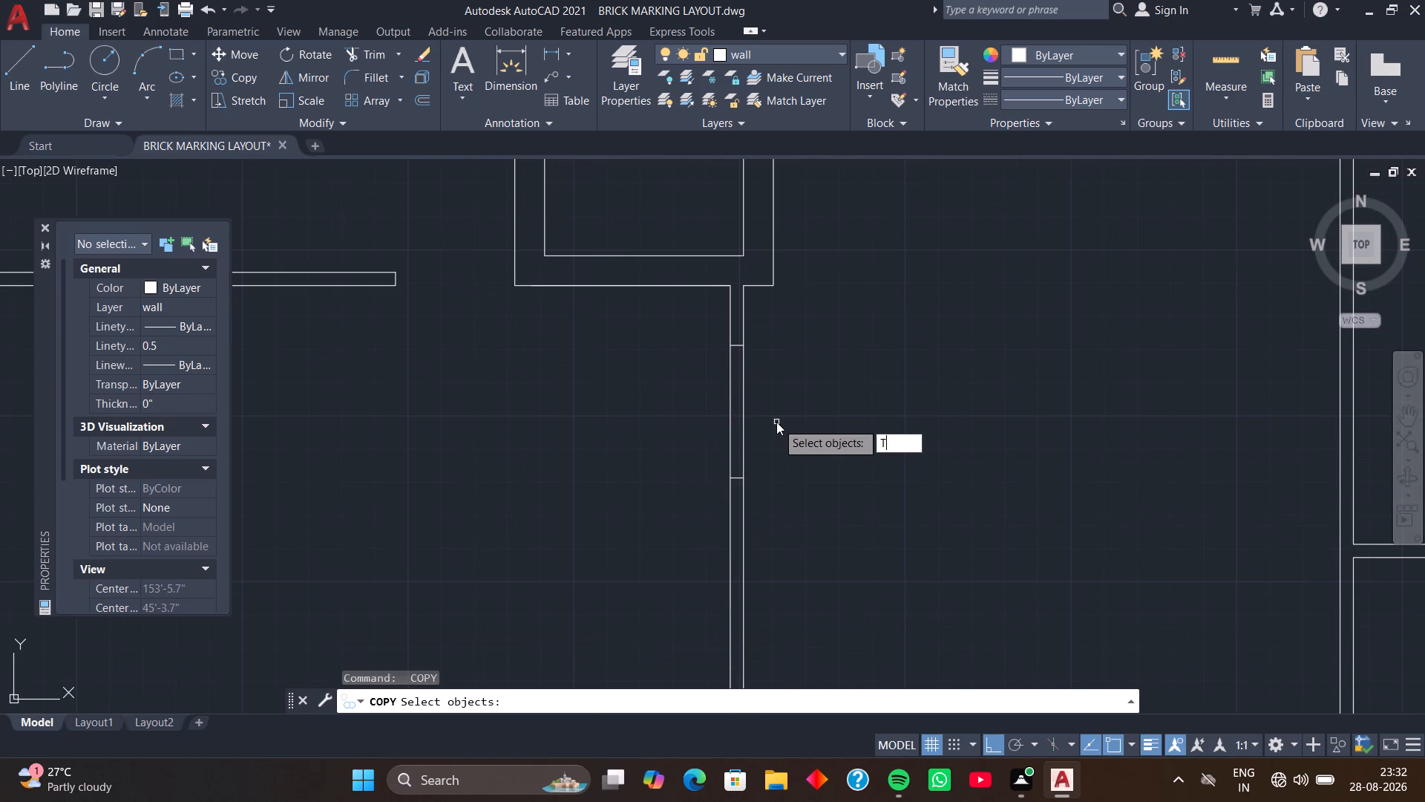
key("Escape")
key("t")
key("r")
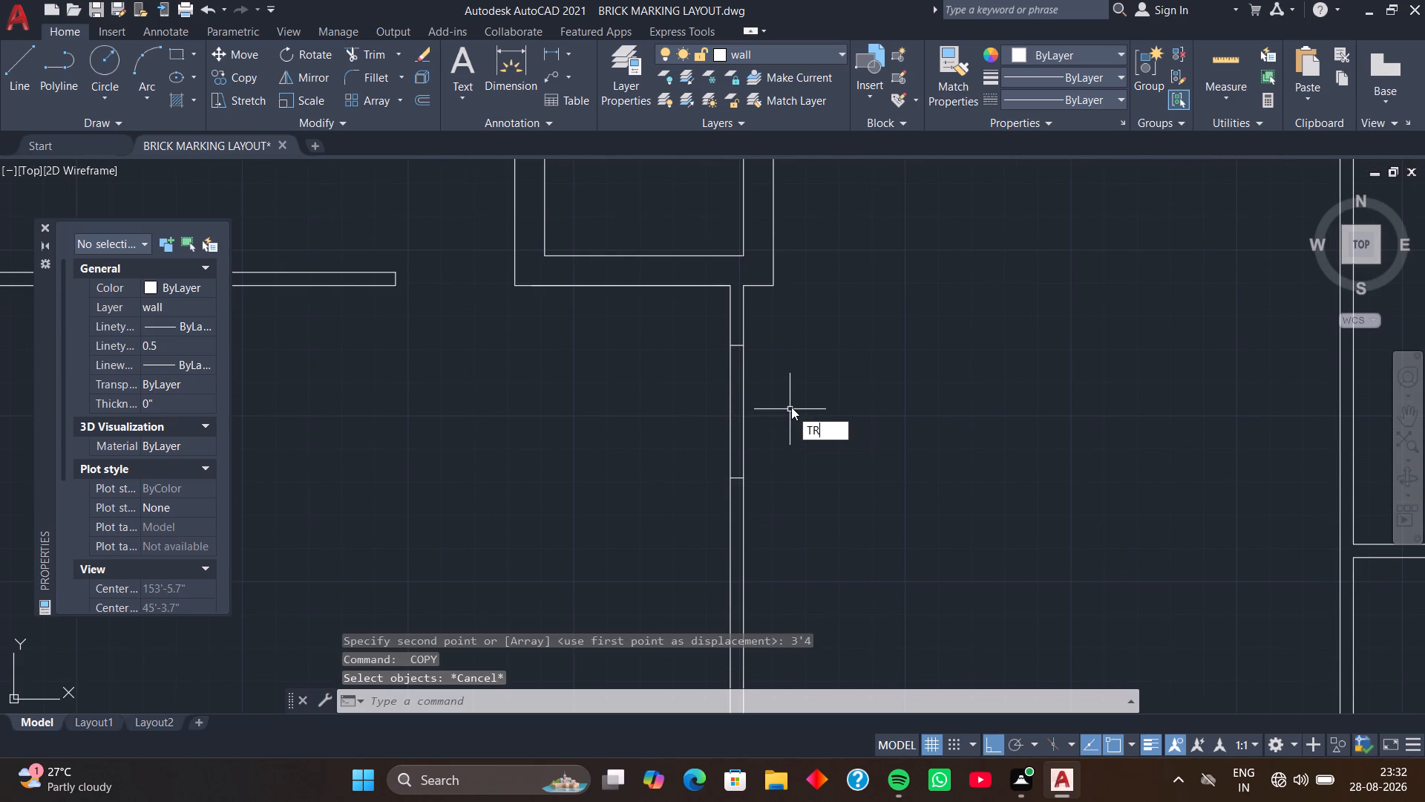
key("space")
left_click_drag(793, 391, 704, 420)
scroll(745, 409, "down", 2)
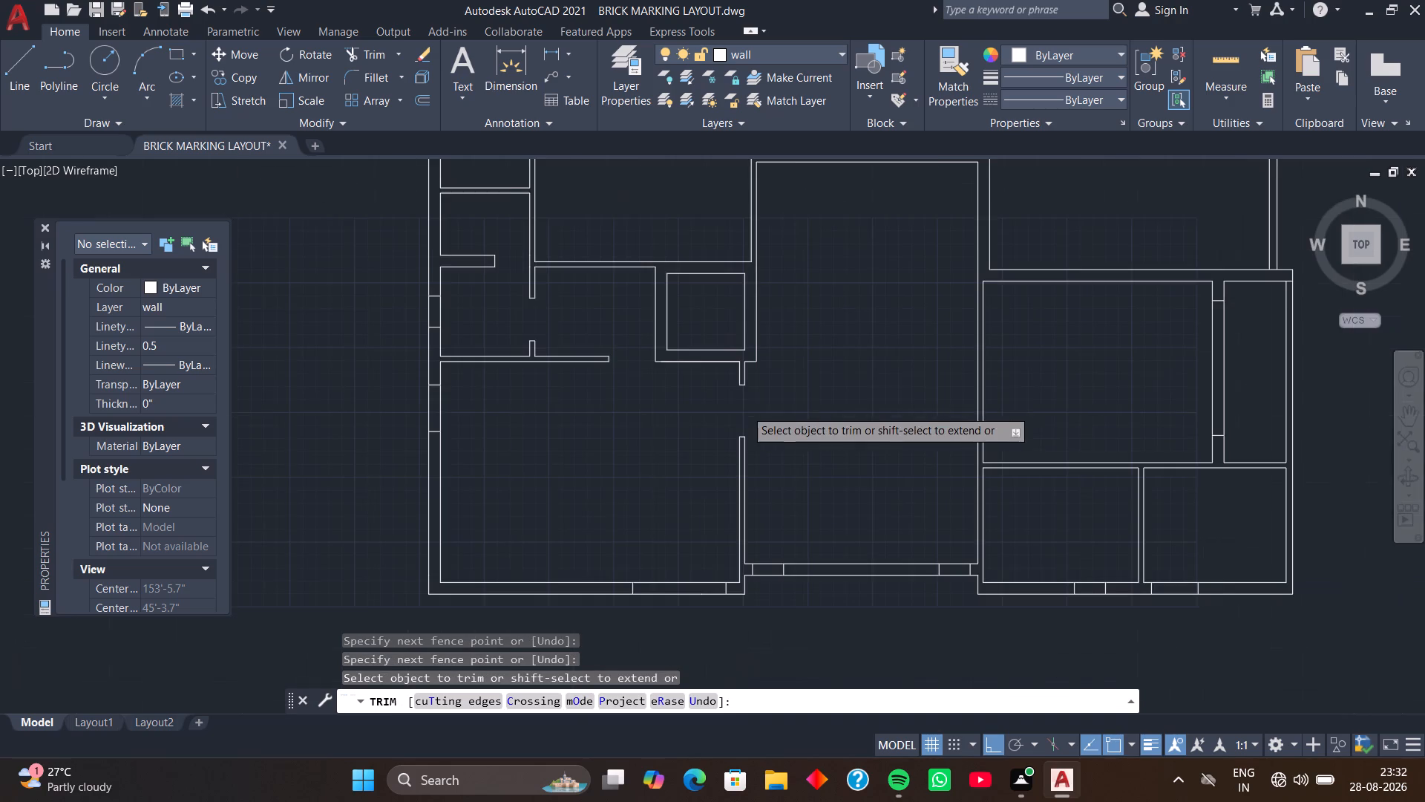
middle_click_drag(762, 411, 740, 376)
key("space")
Draw a short line across the south end of the large northwest room's east wall, just above the square enclosure.
middle_click_drag(795, 439, 771, 402)
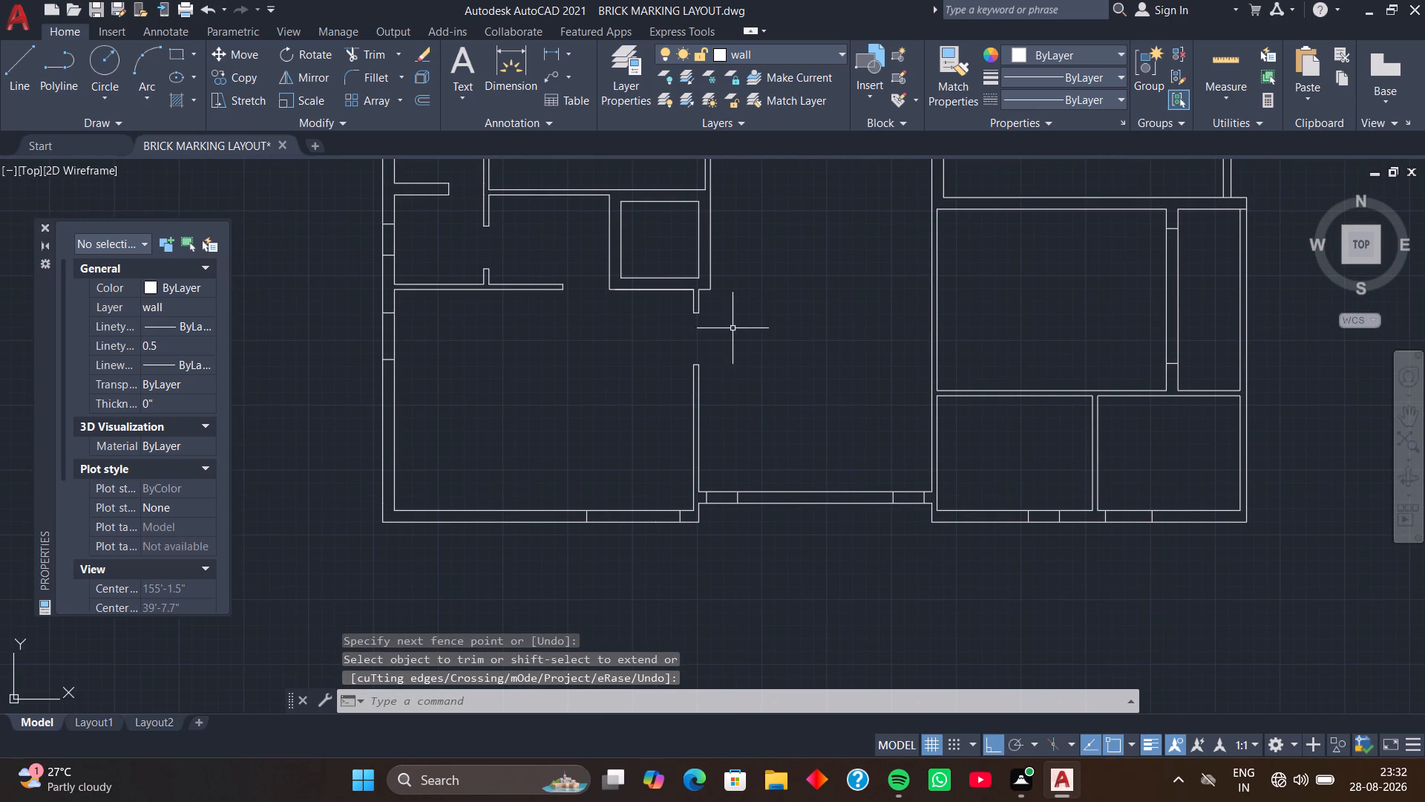
middle_click_drag(732, 313, 765, 475)
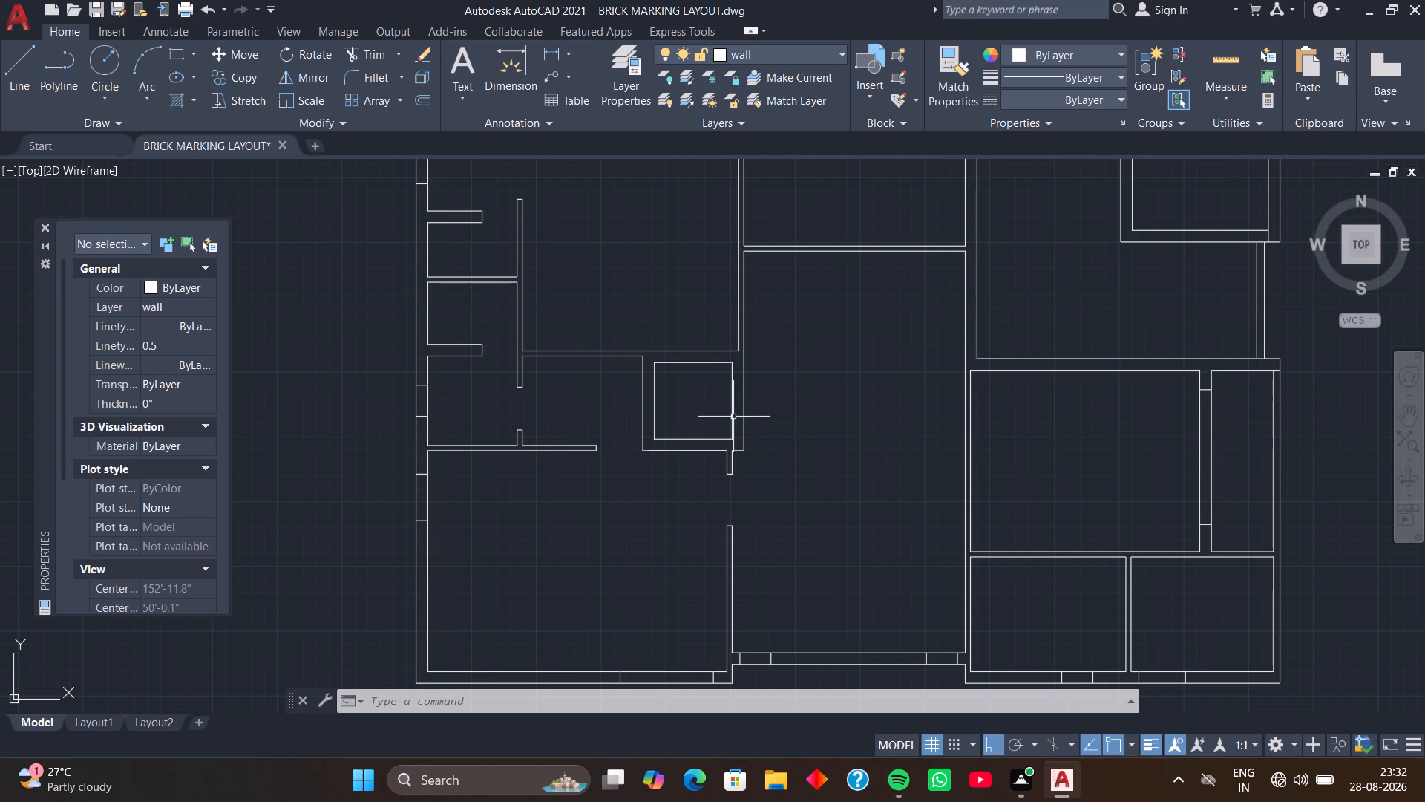
middle_click_drag(735, 347, 746, 436)
scroll(746, 431, "up", 3)
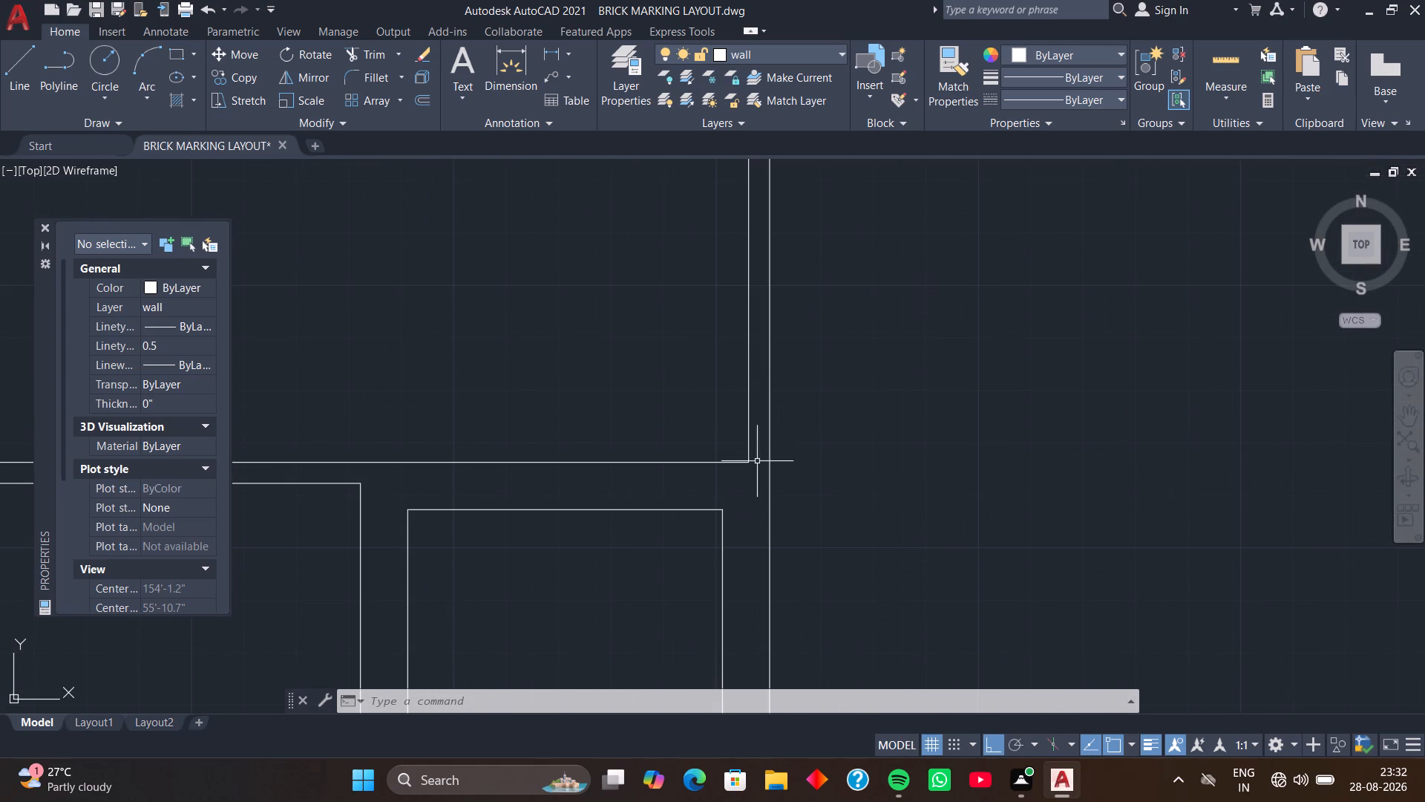
middle_click(758, 463)
type("L")
key("space")
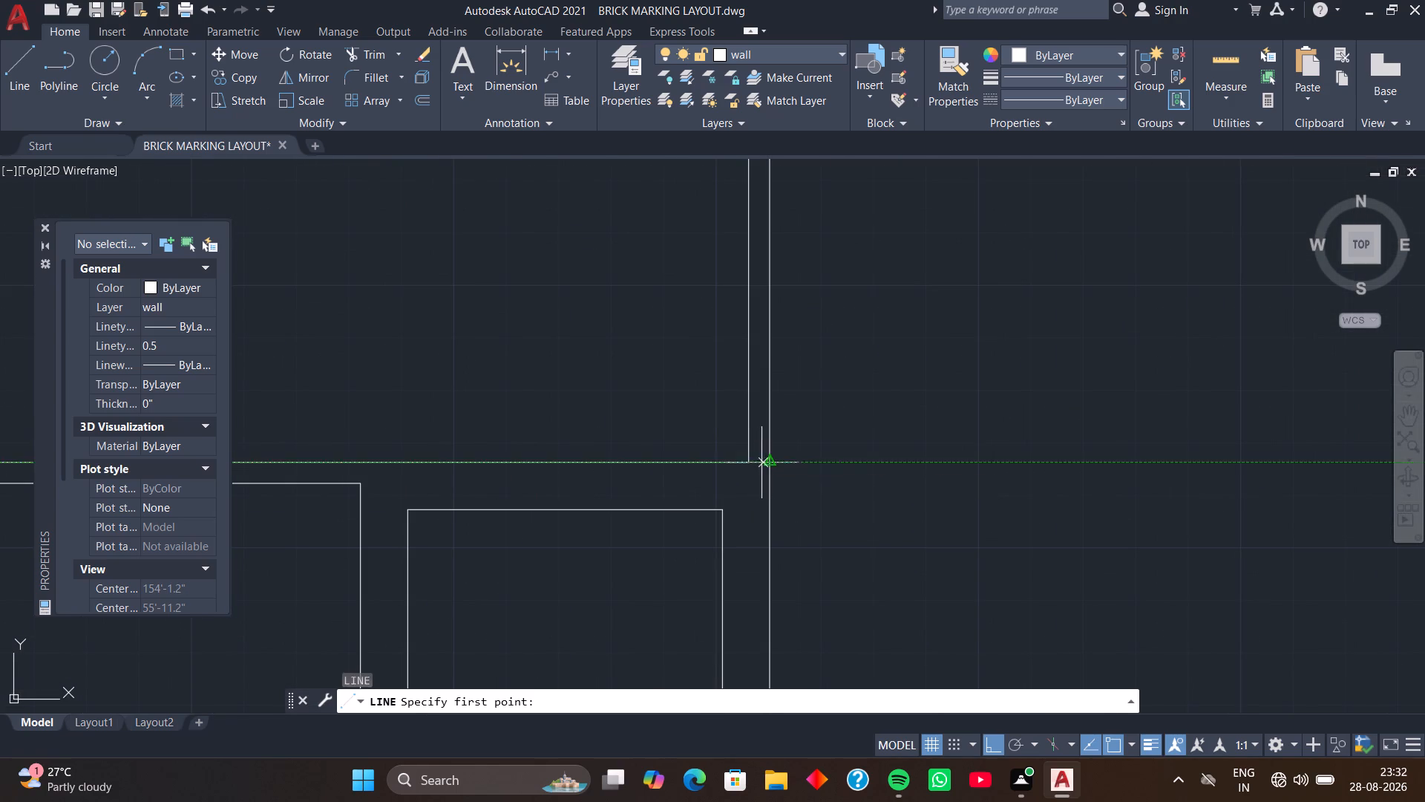
left_click(747, 462)
left_click(764, 460)
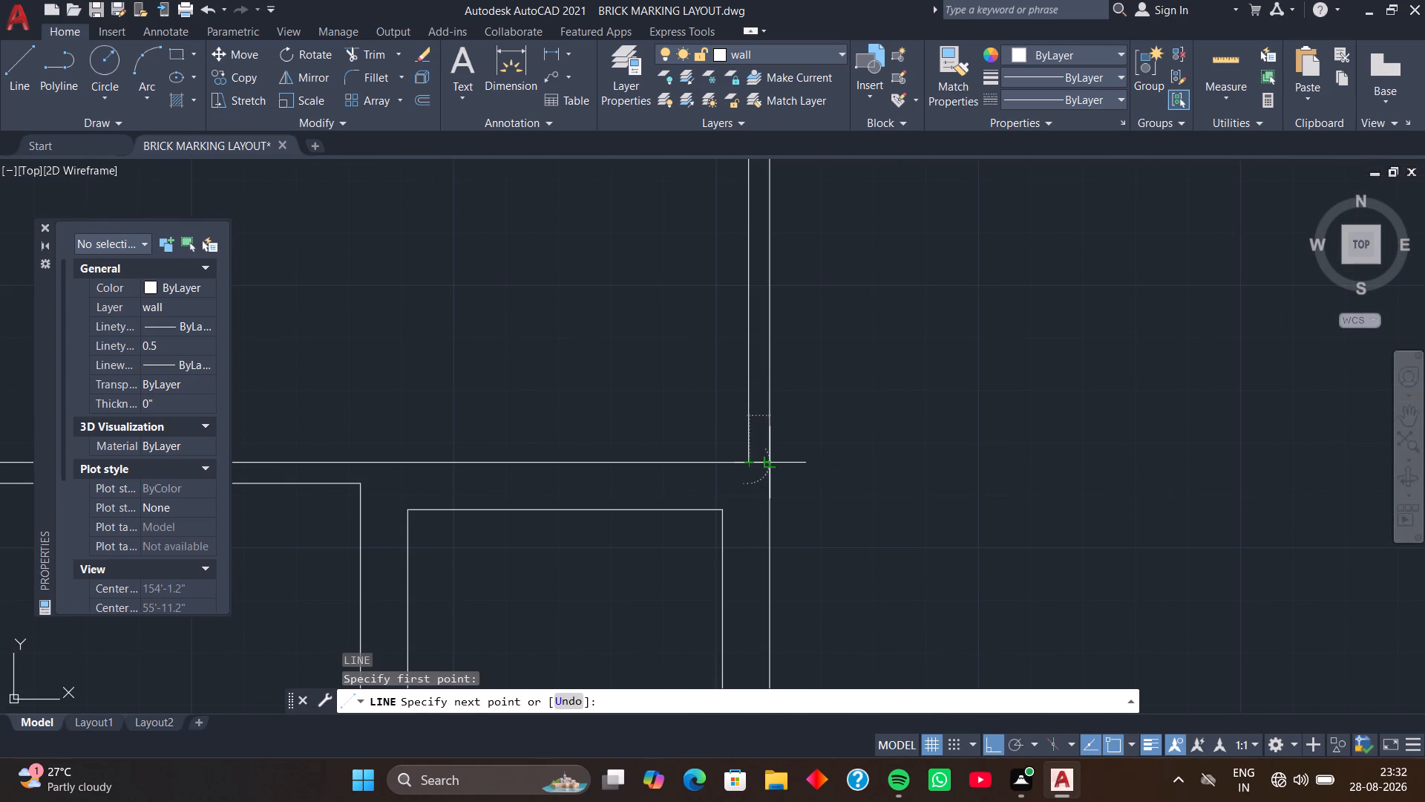
key("space")
Move the short line 3'4" north along the northwest room's east wall.
left_click(763, 460)
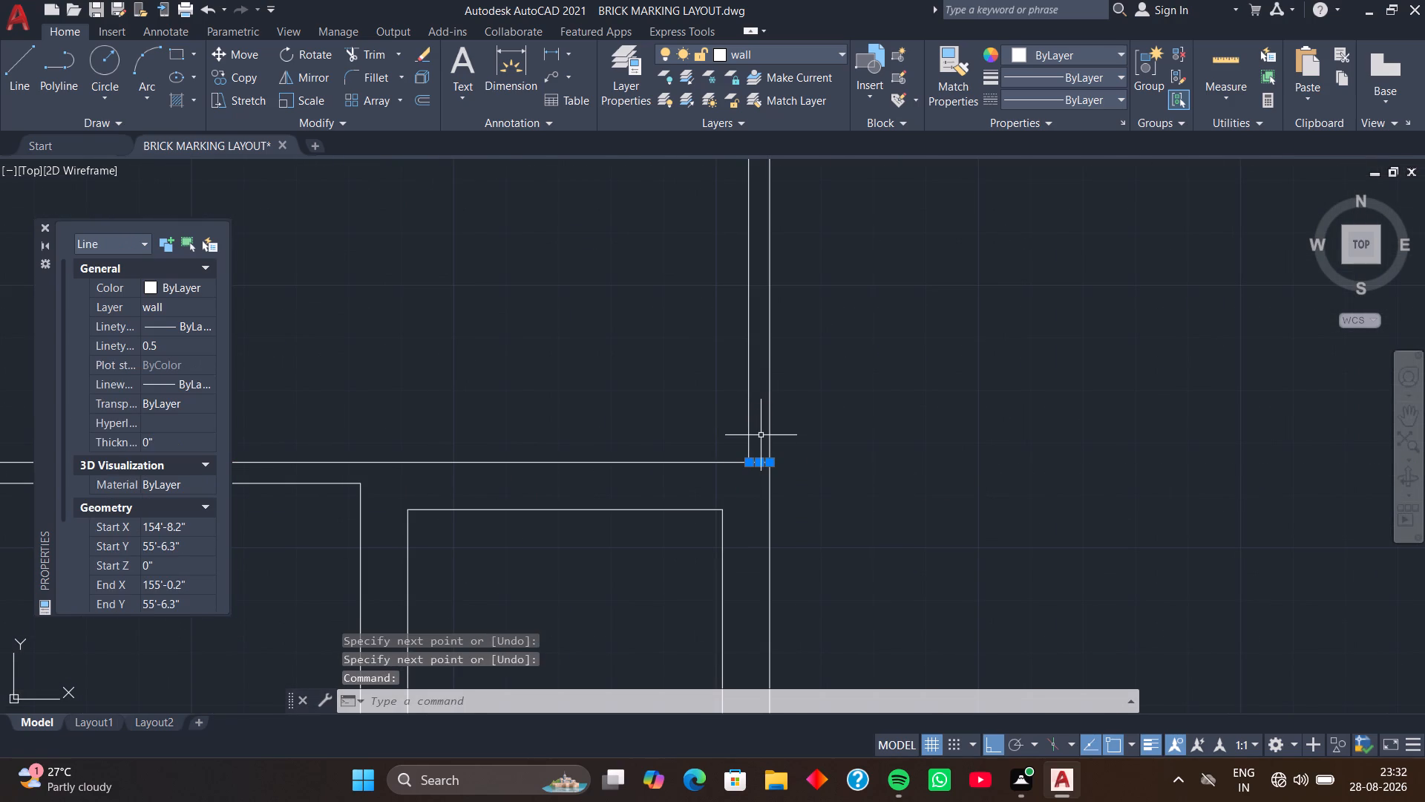
type("M")
key("space")
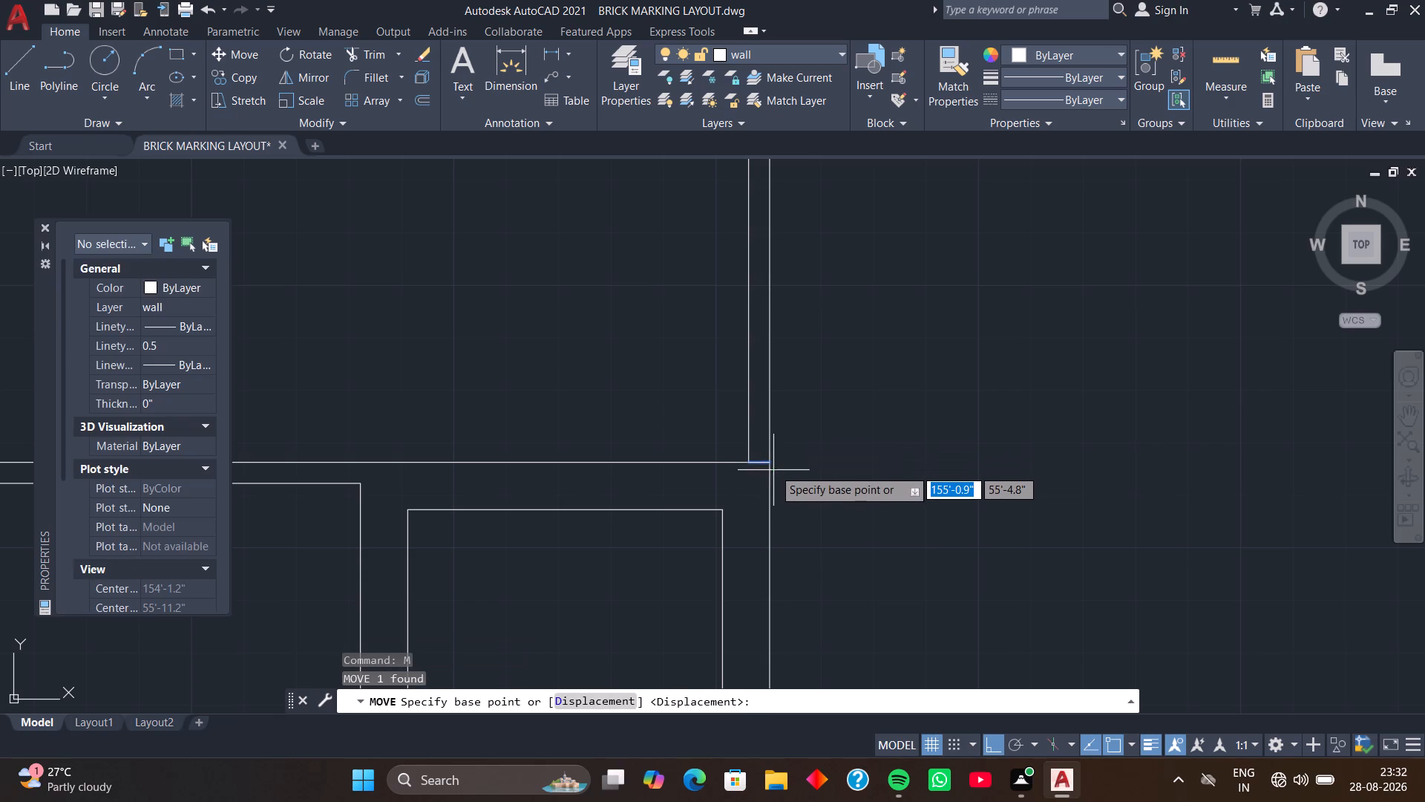
left_click(772, 467)
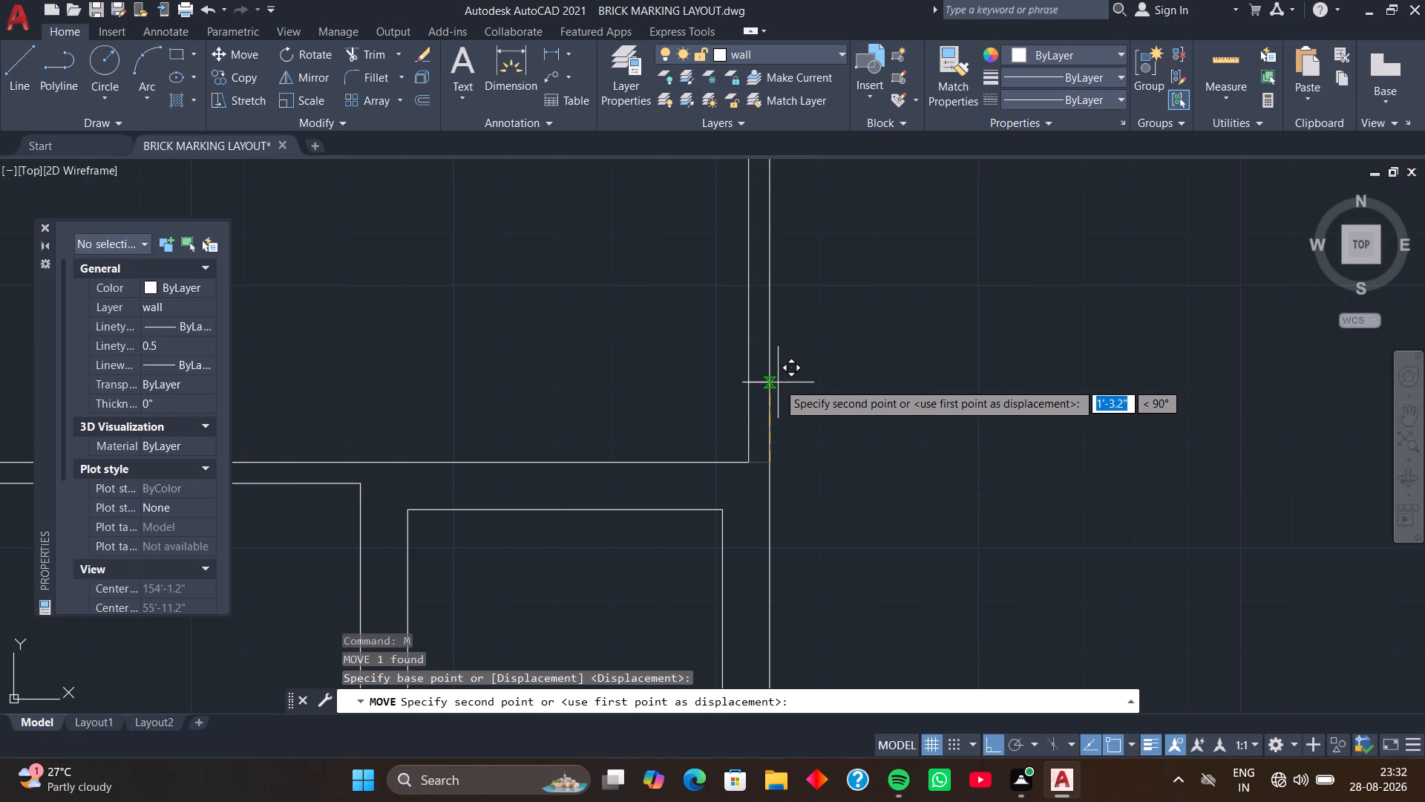
type("3'")
key("4")
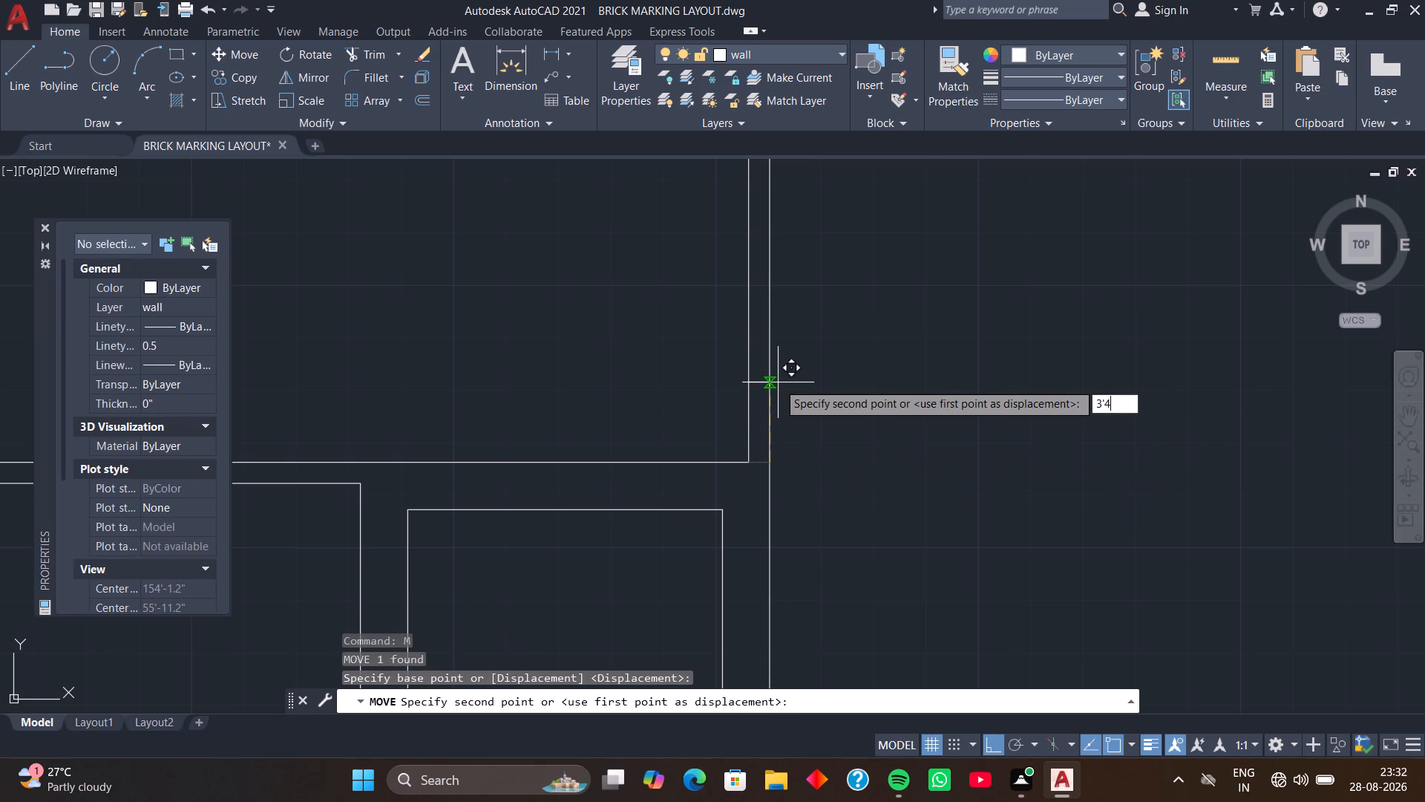
key("Return")
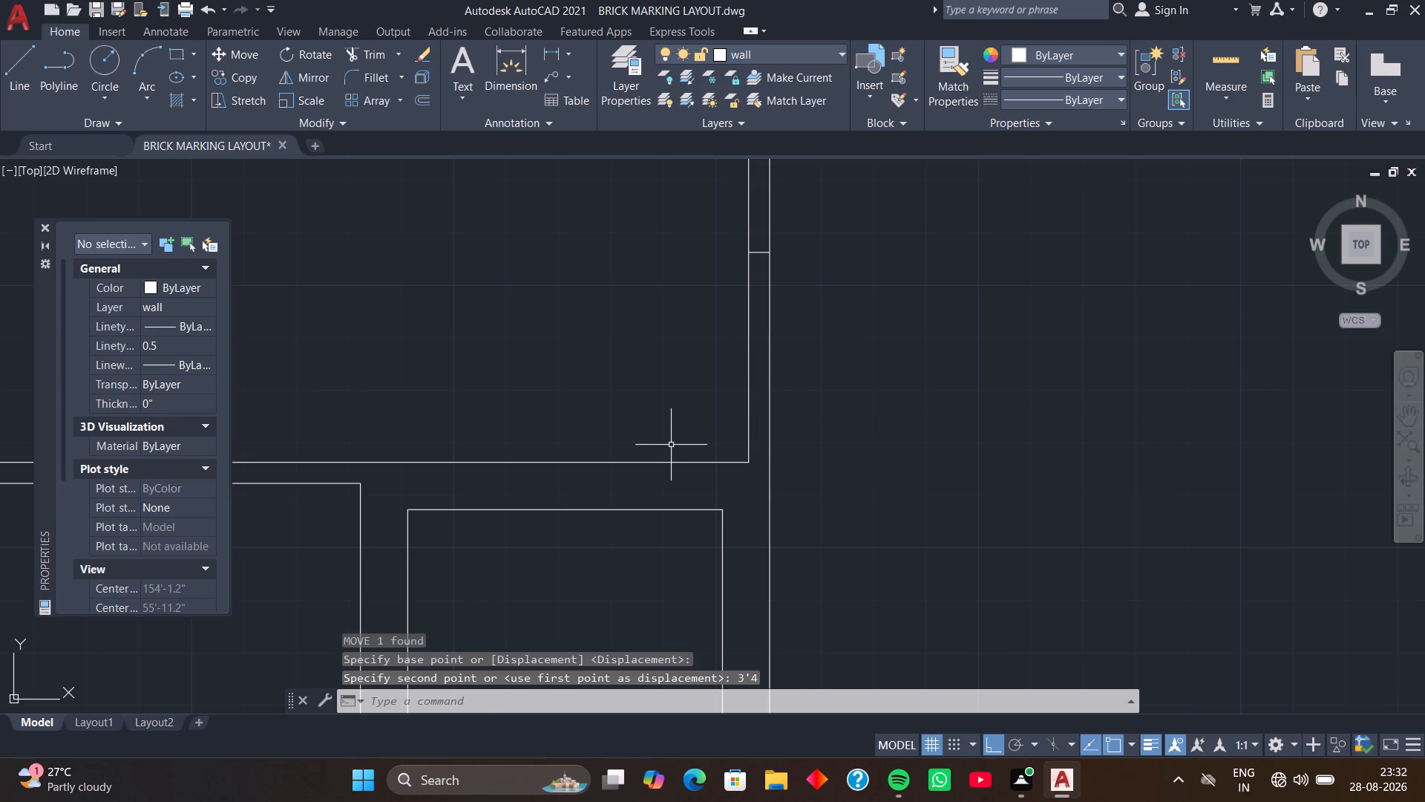
Extend the upper face line of the wall above the square enclosure east to the outer face of the adjoining wall.
type("EX")
key("space")
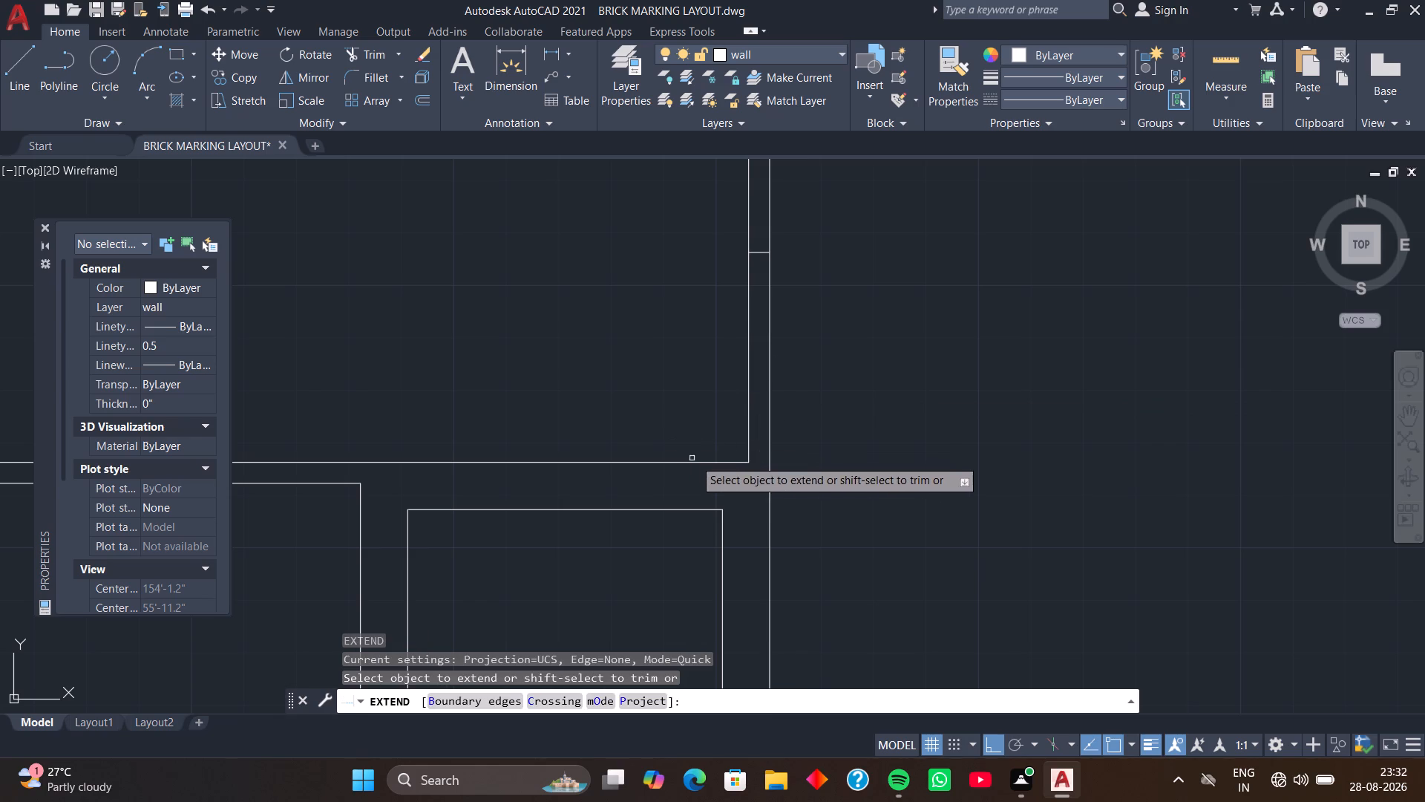
left_click(704, 463)
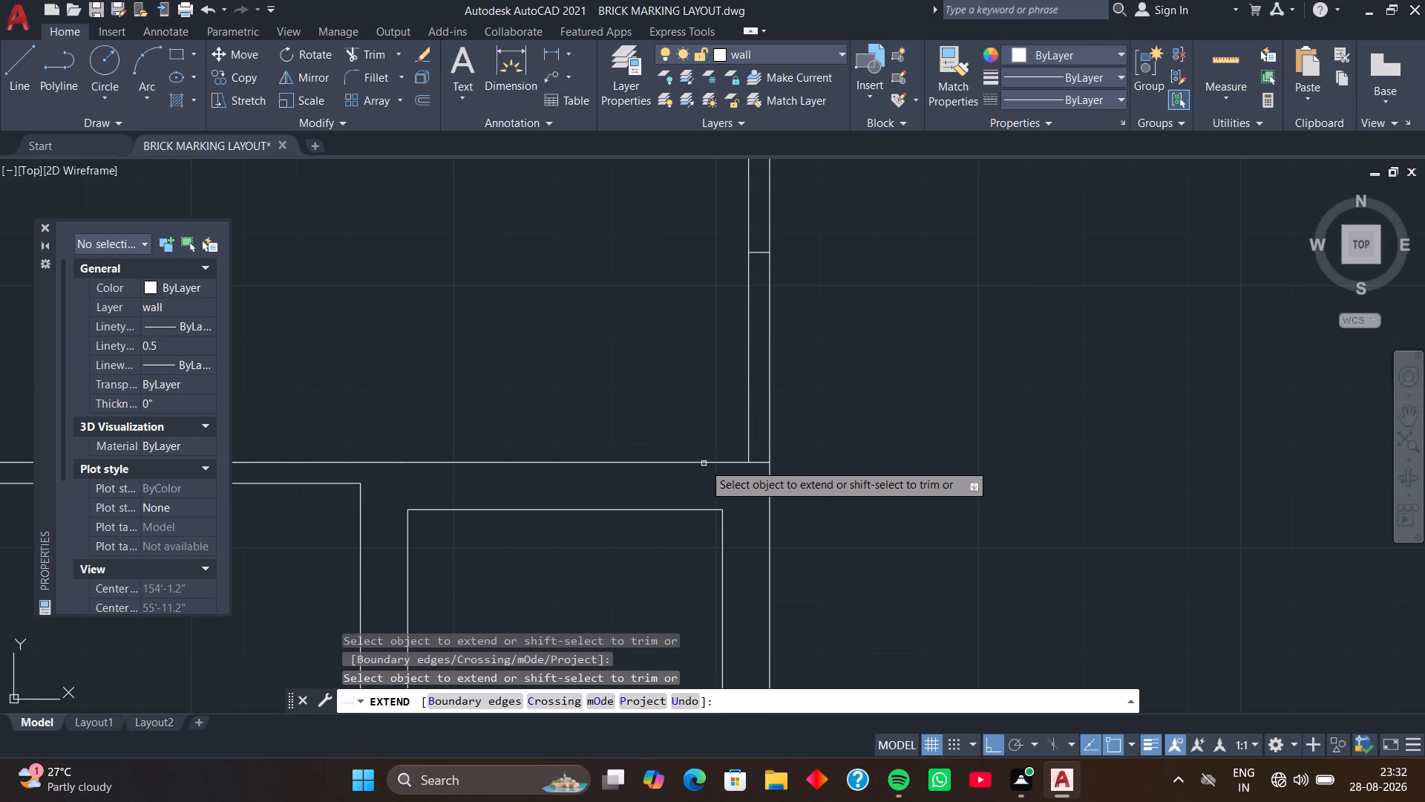
key("space")
Trim both faces of the northwest room's east wall between the short line and the extended line to open the doorway.
type("TR")
key("space")
left_click_drag(718, 402, 841, 385)
scroll(841, 385, "down", 3)
middle_click(845, 382)
scroll(842, 387, "down", 1)
key("space")
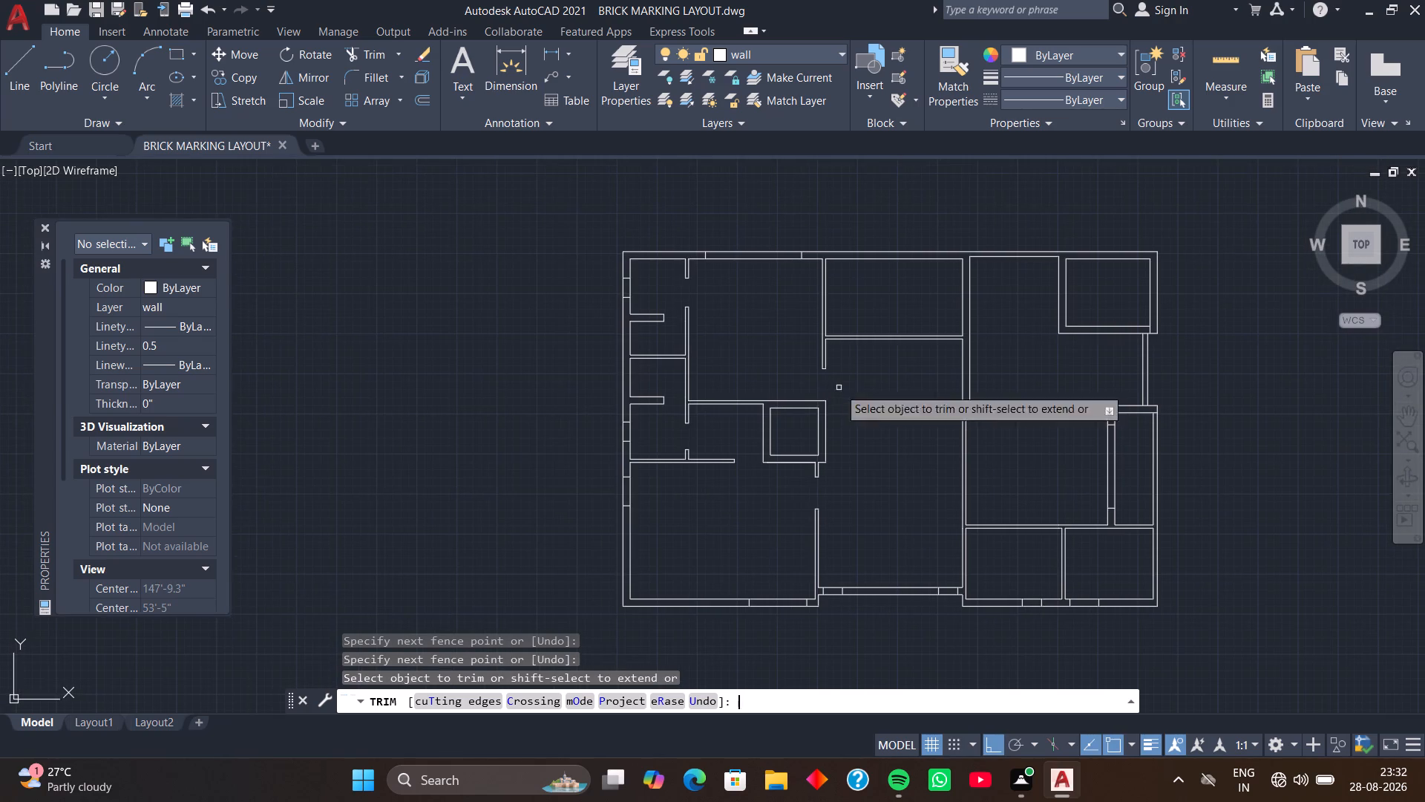
Draw a short line across the south end of the northeast room's west wall, level with the room's lower wall face.
middle_click_drag(849, 360, 823, 383)
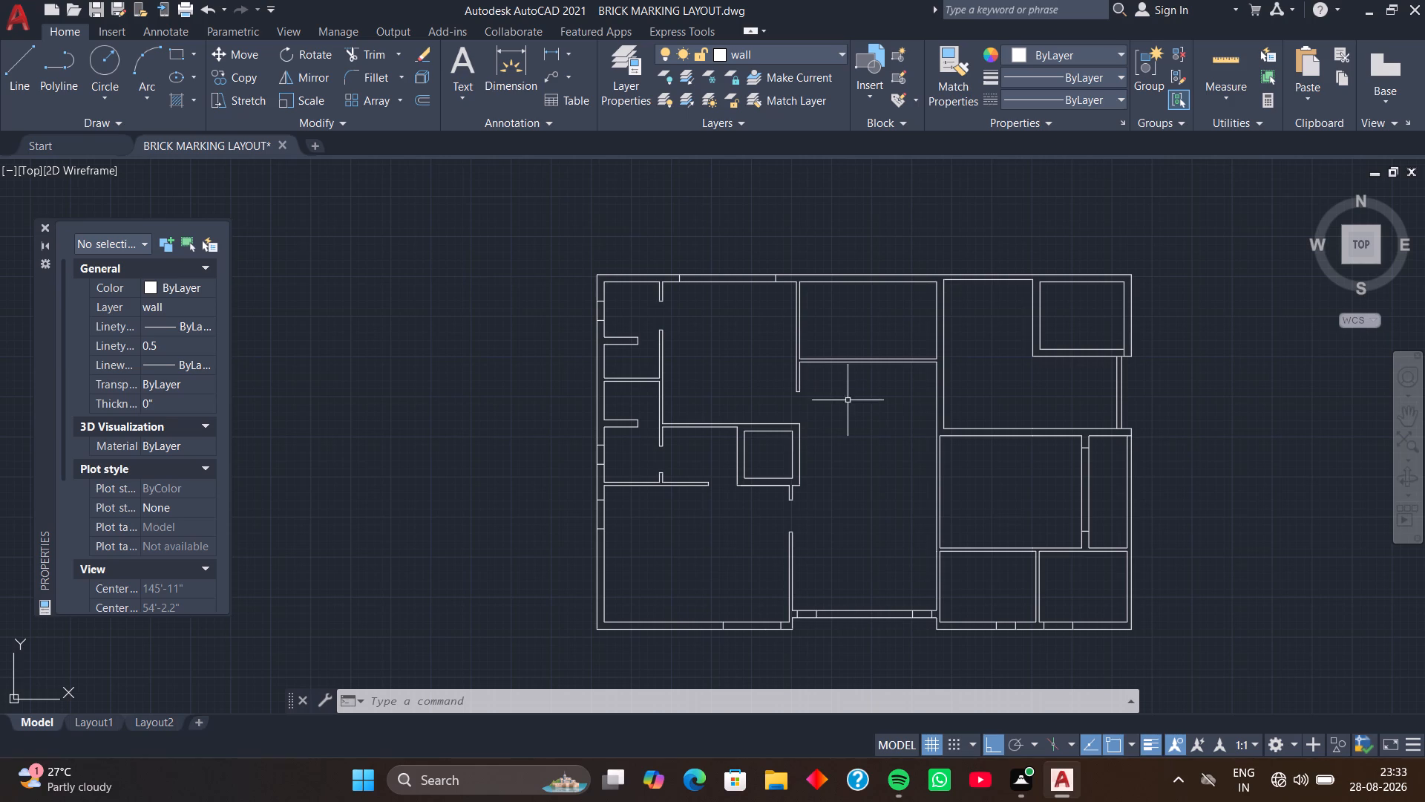
scroll(874, 428, "up", 2)
middle_click_drag(903, 423, 758, 440)
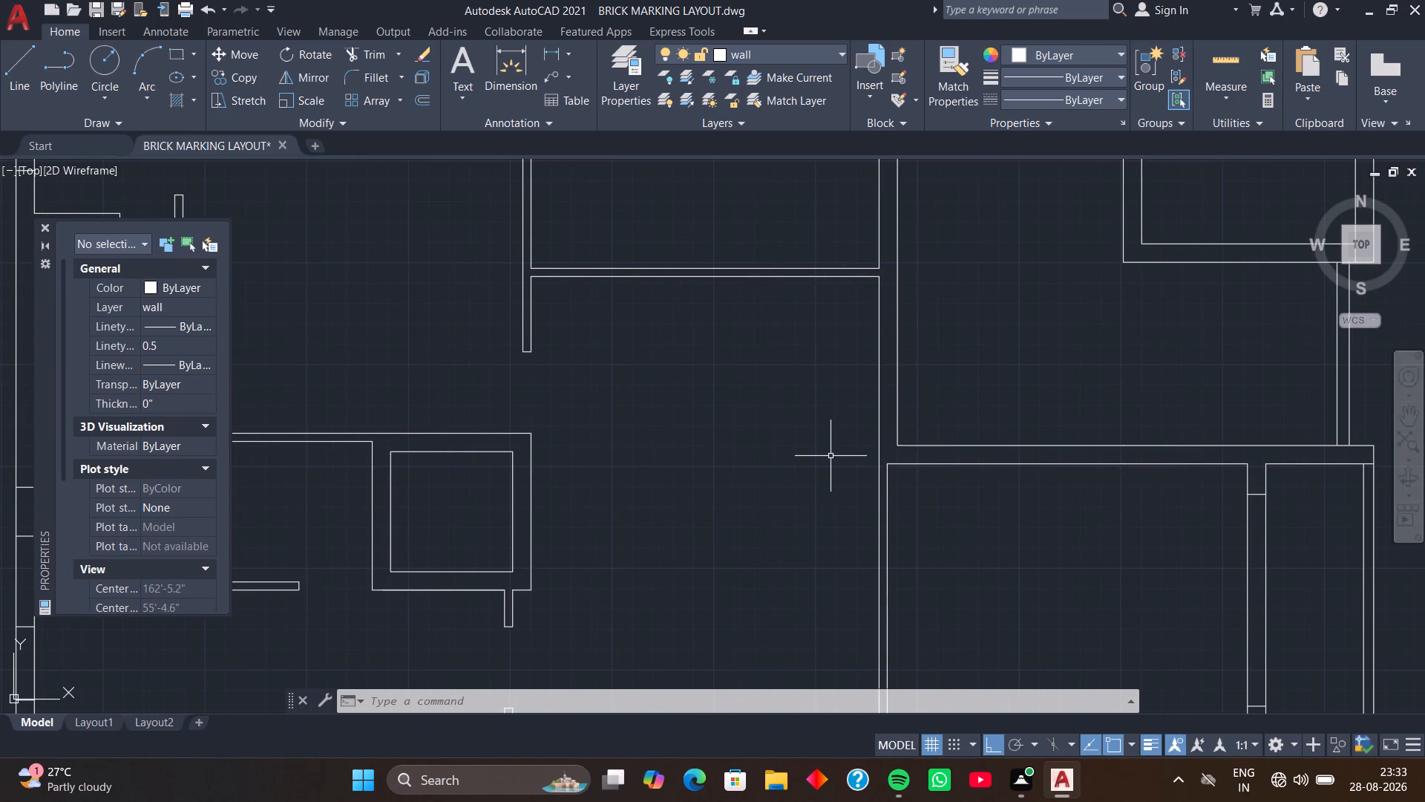
type("L")
key("space")
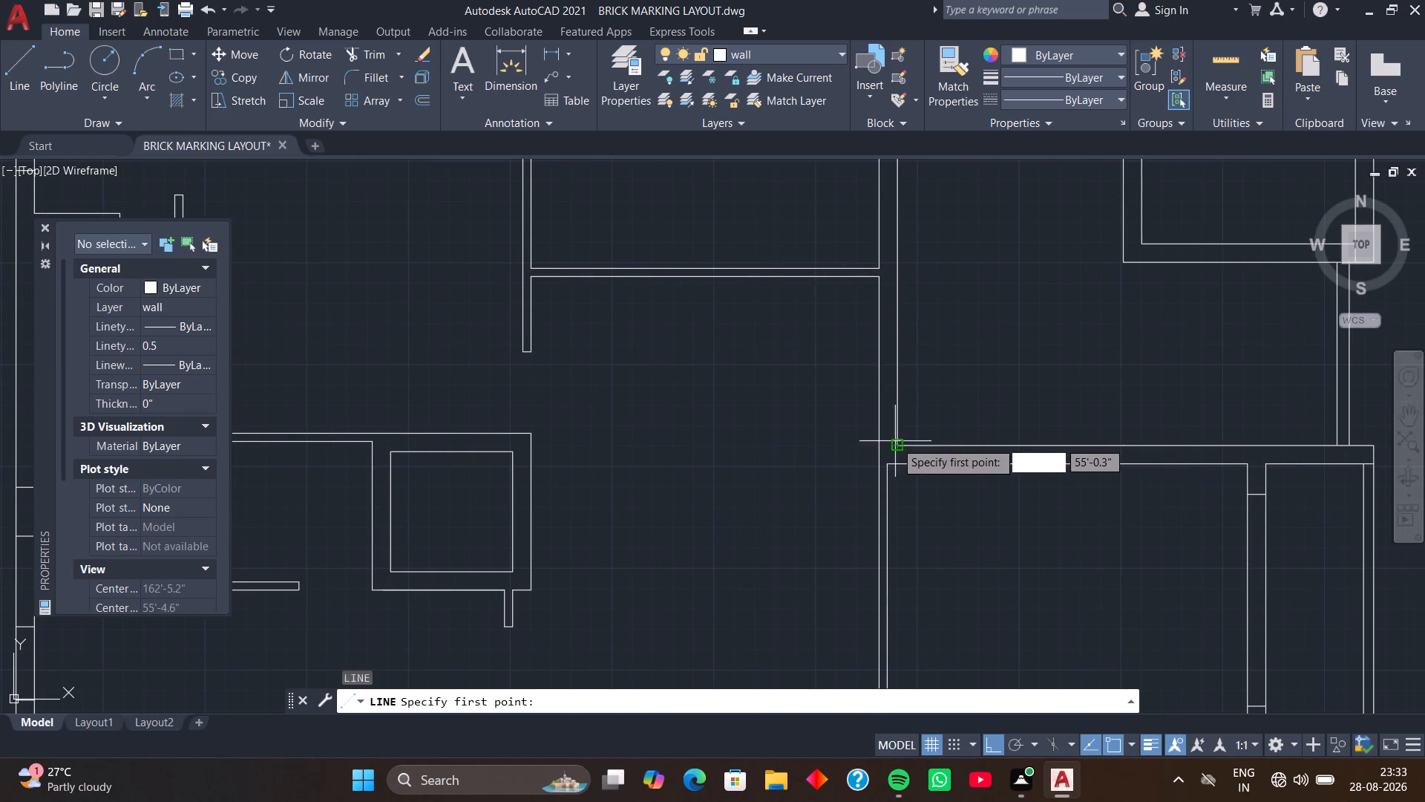
left_click(895, 441)
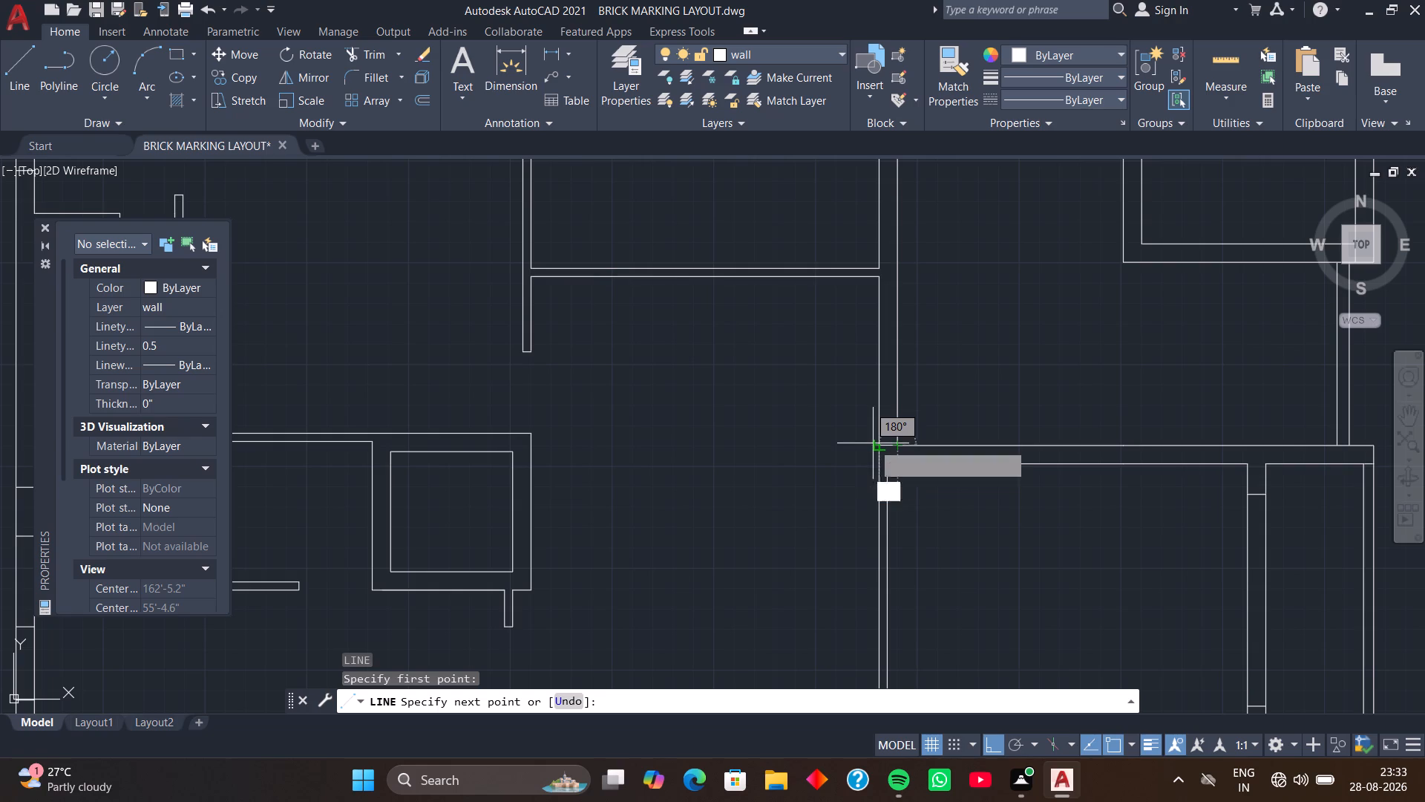
left_click(874, 445)
key("space")
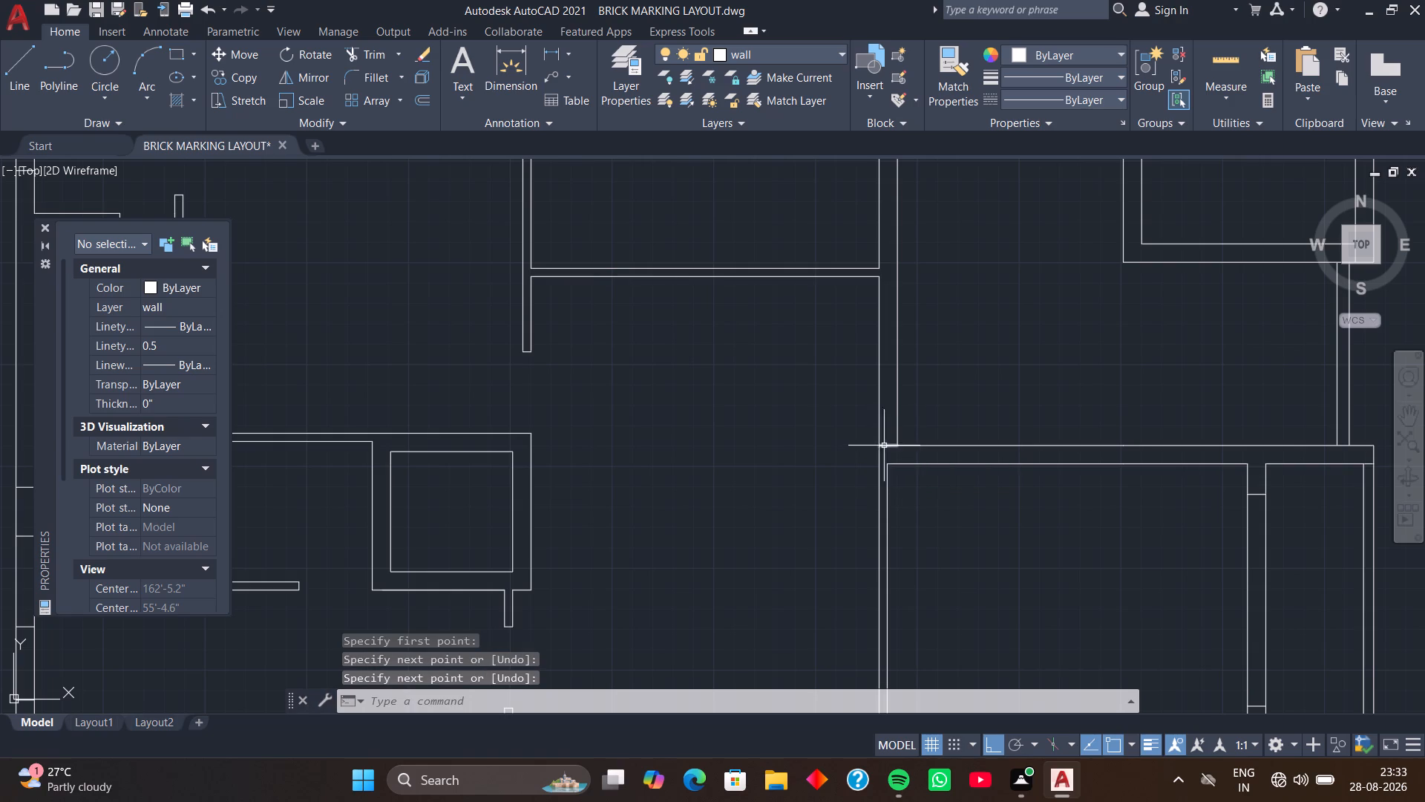
Copy the short line 3'4" north along the northeast room's west wall.
left_click(884, 446)
type("CO")
key("space")
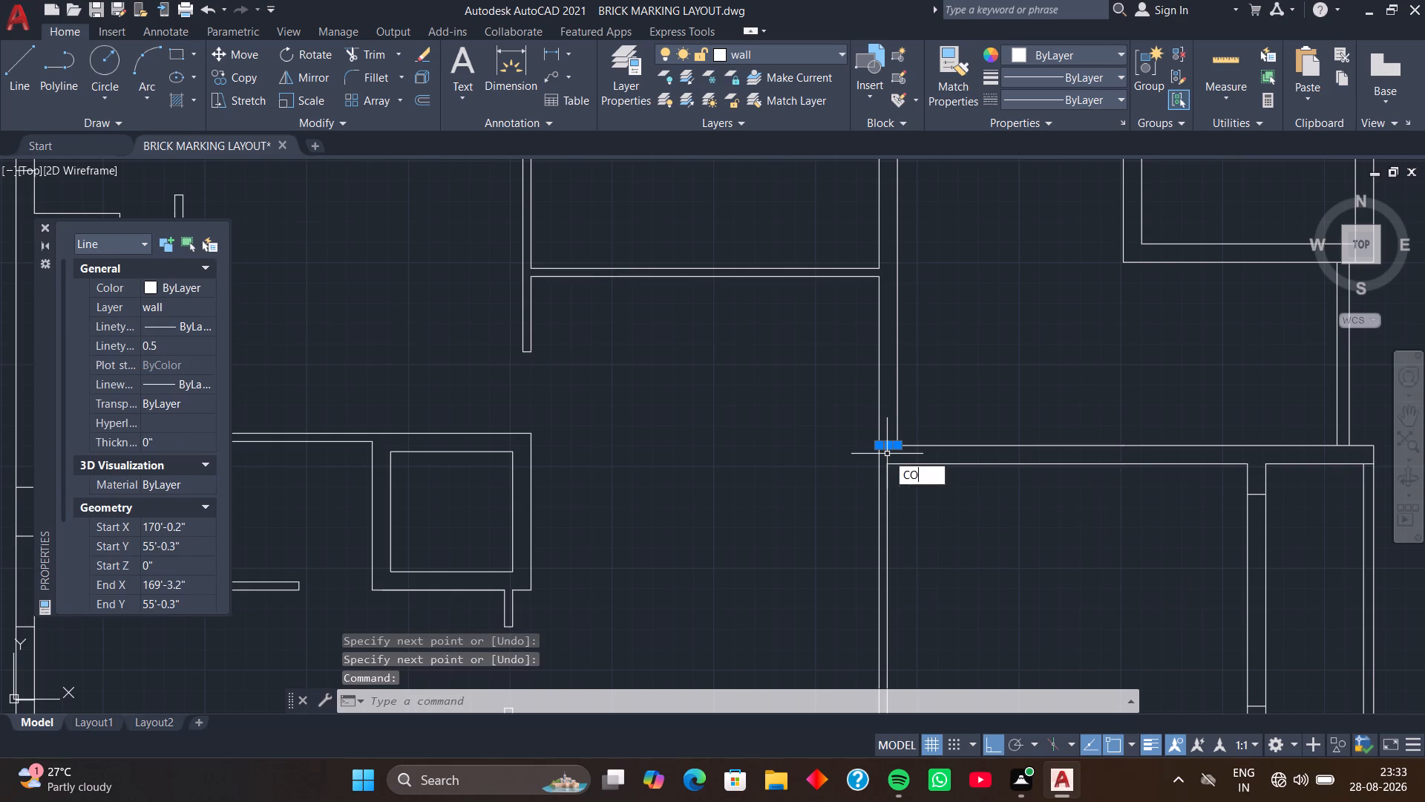
scroll(887, 454, "up", 3)
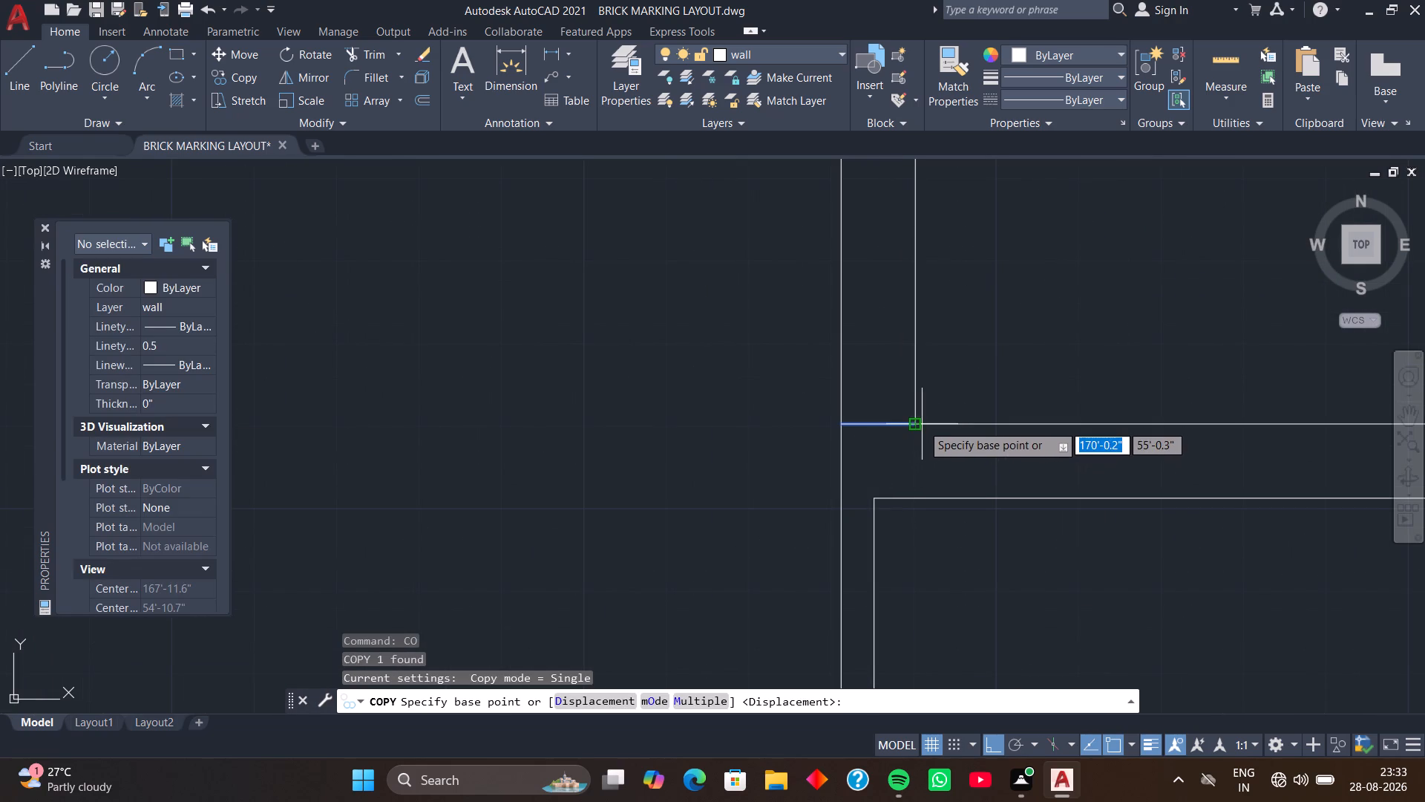
left_click(922, 424)
key("3")
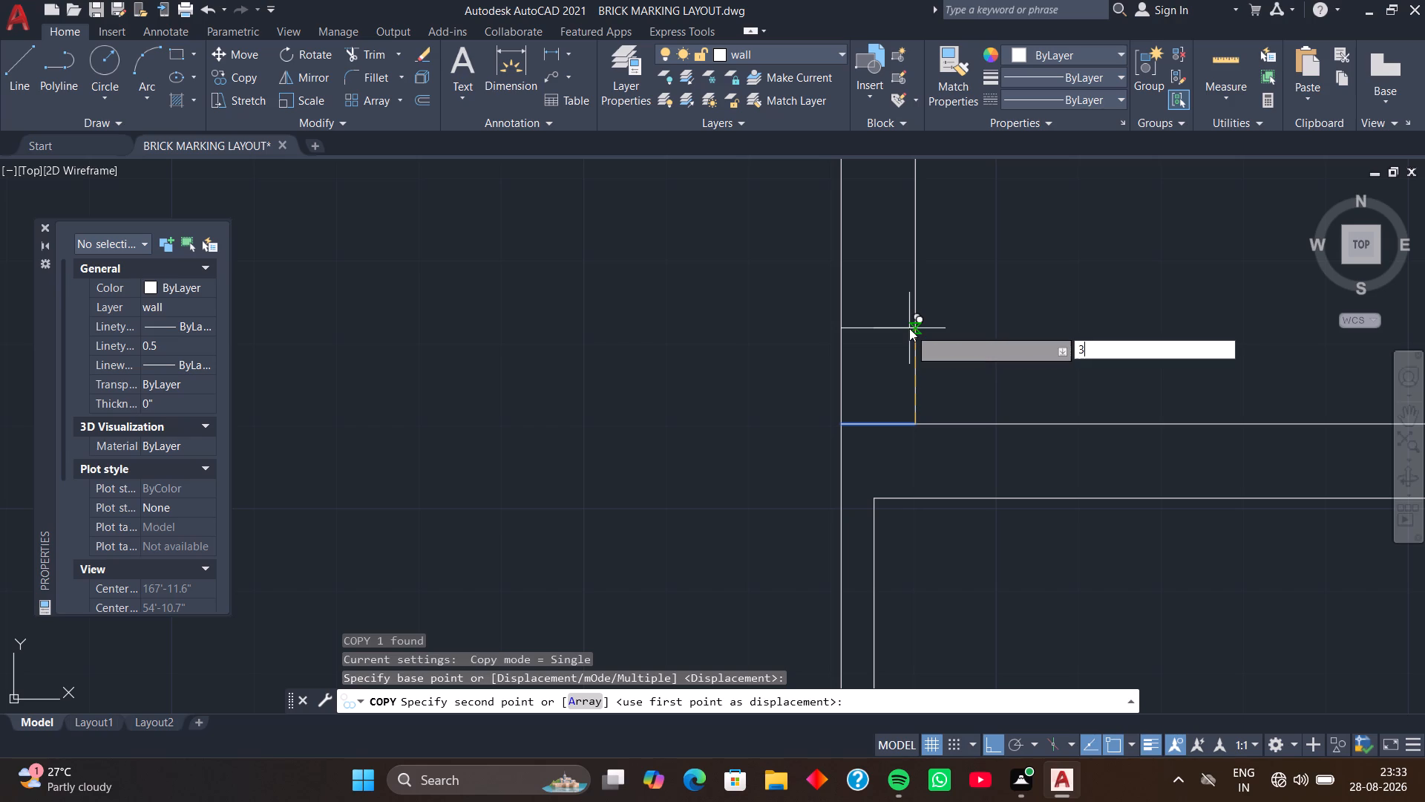
type("'4")
key("Return")
Trim both faces of the northeast room's west wall between the two short lines to open the doorway.
scroll(909, 328, "down", 4)
middle_click_drag(915, 322, 915, 371)
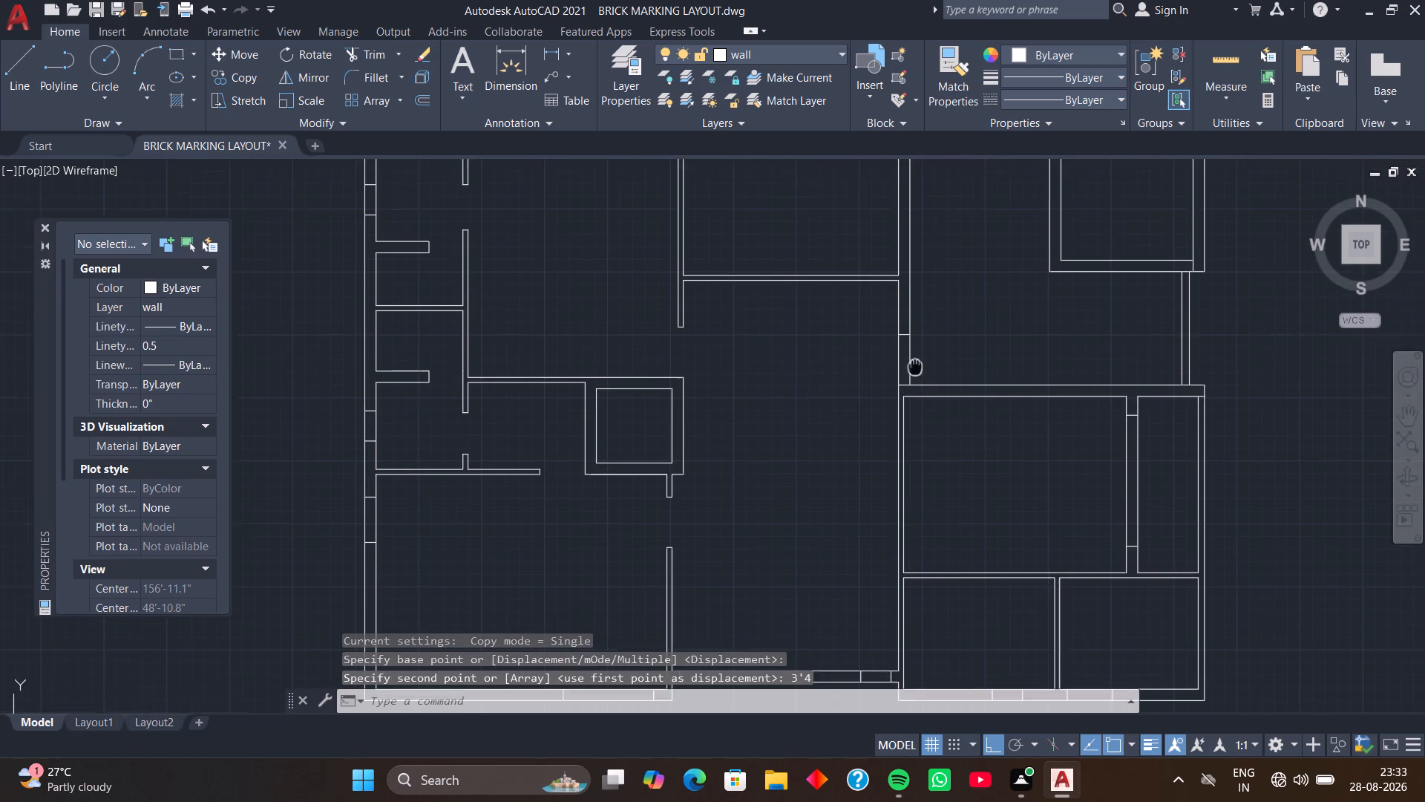
middle_click_drag(915, 371, 915, 376)
type("TR")
key("space")
left_click_drag(939, 350, 923, 362)
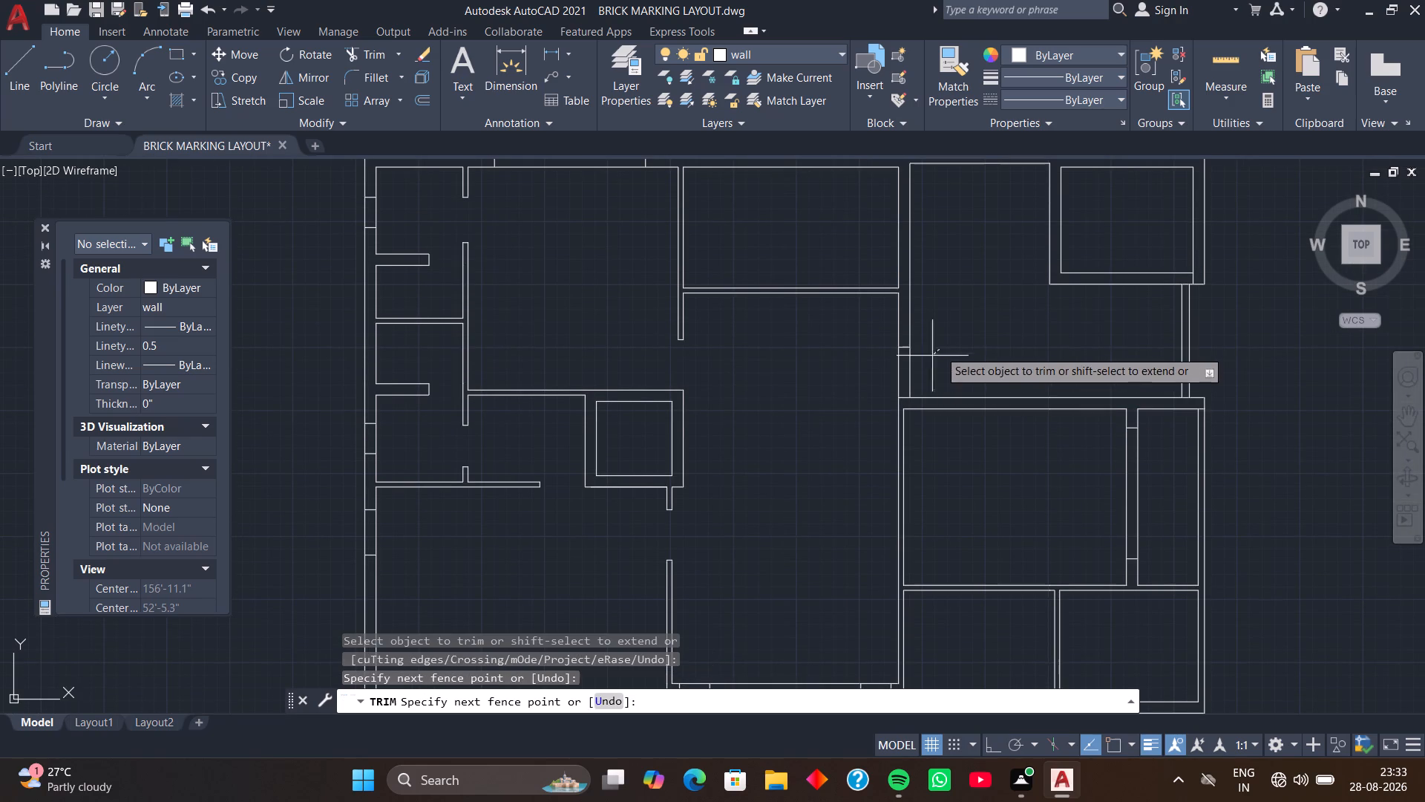
left_click_drag(923, 362, 885, 369)
scroll(885, 369, "down", 2)
middle_click_drag(879, 389, 857, 328)
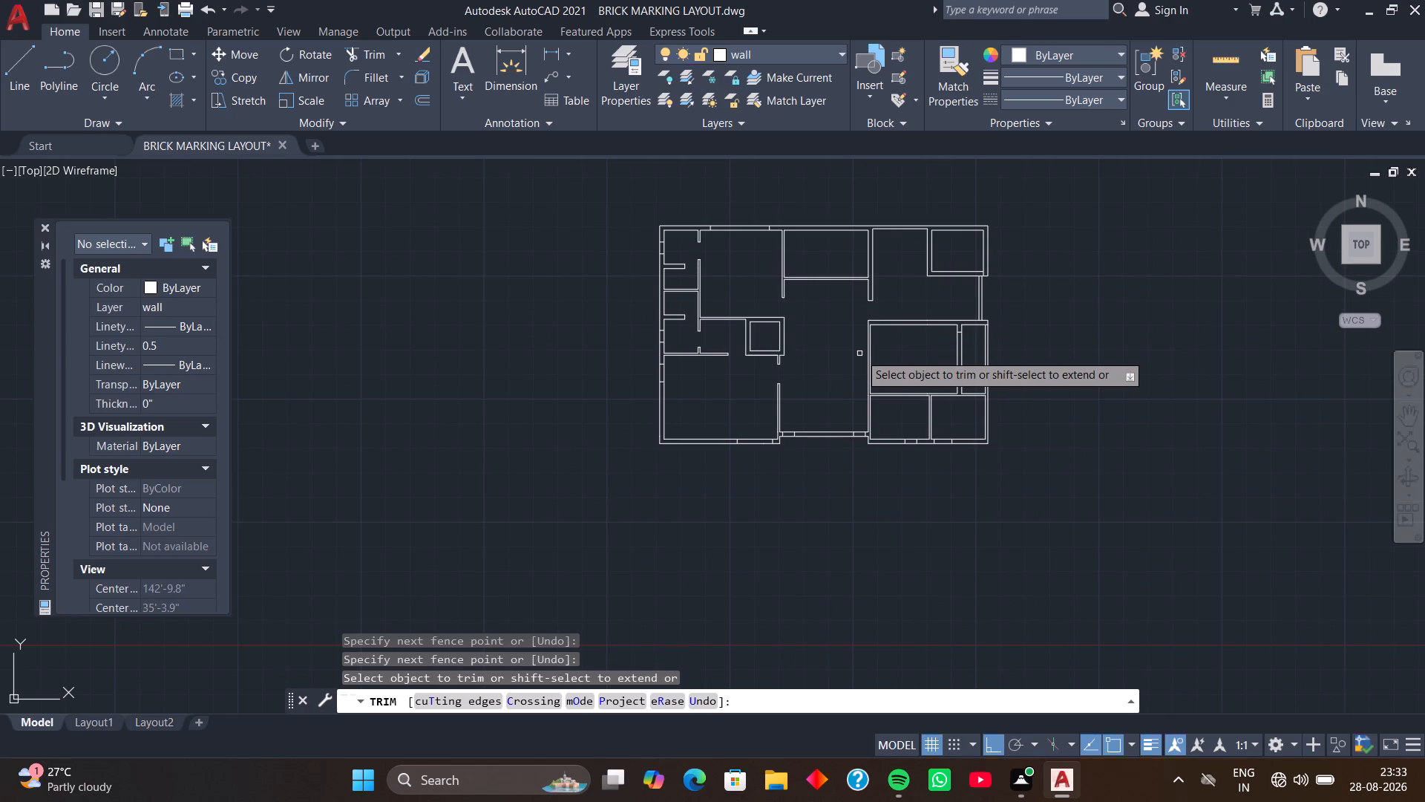
scroll(872, 354, "up", 3)
middle_click_drag(884, 303, 898, 378)
key("space")
Draw a short line across the north end of the west wall of the large room directly south of the northeast room.
type("L")
key("space")
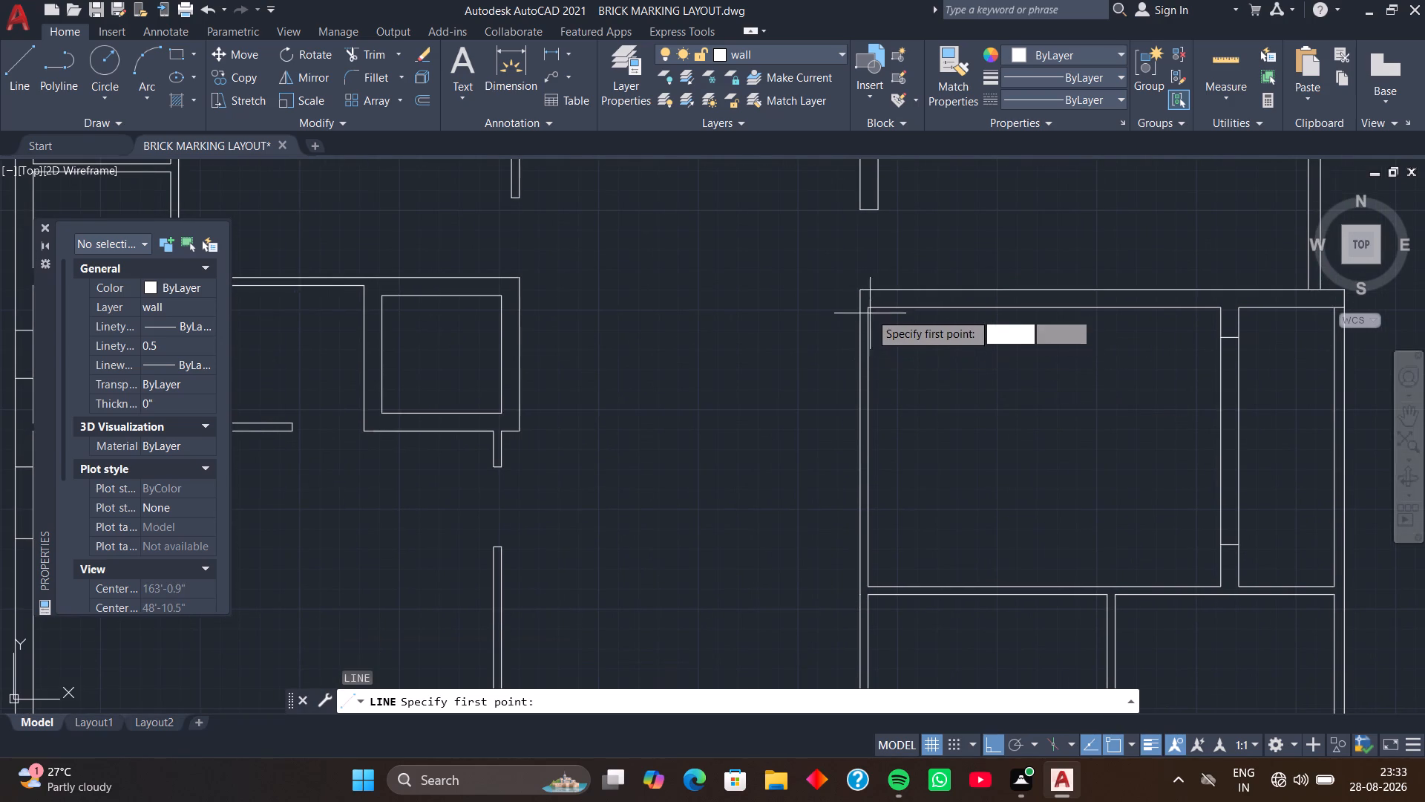
scroll(869, 310, "up", 3)
left_click(851, 303)
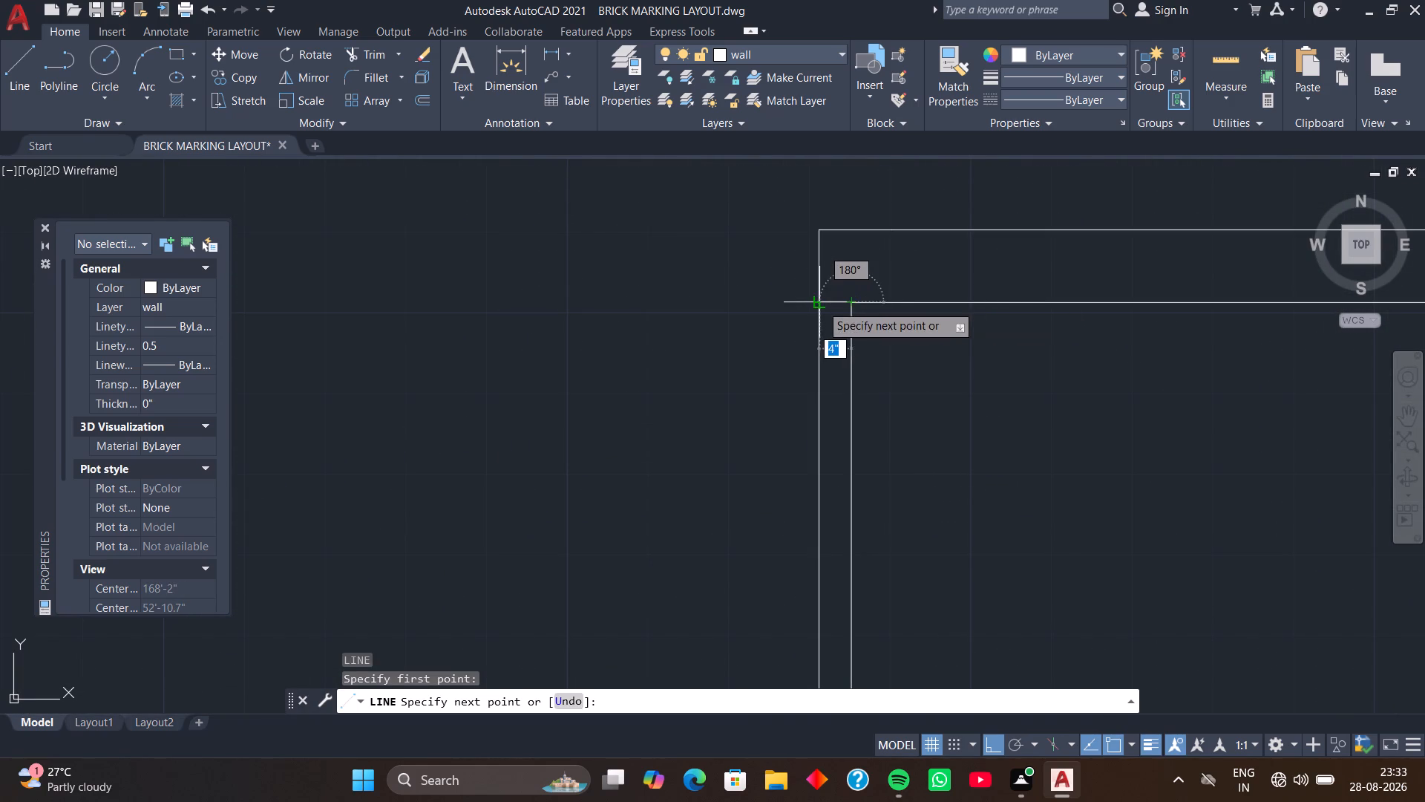
left_click(814, 305)
key("space")
Move the short line 1'3" south along the large east room's west wall.
left_click(830, 304)
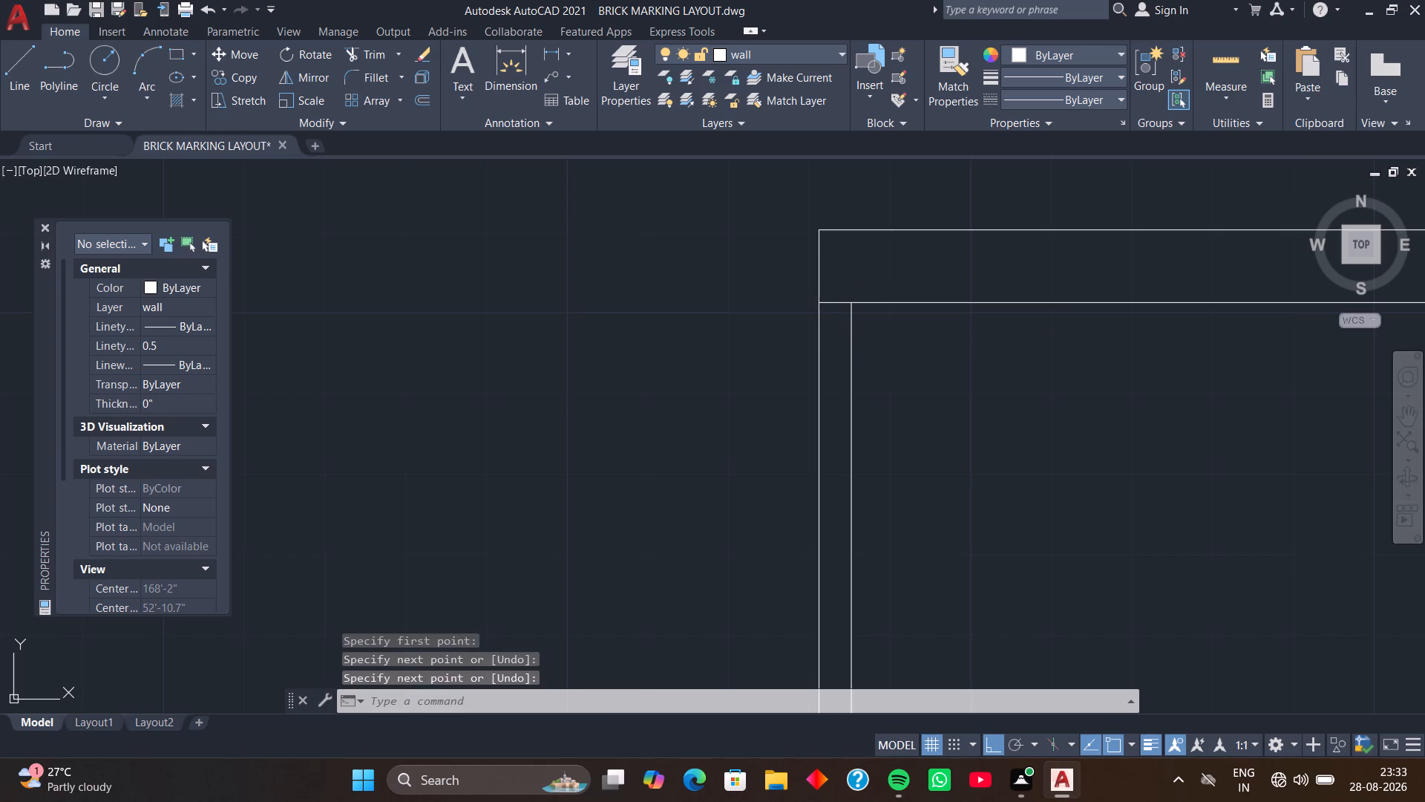
type("M")
key("space")
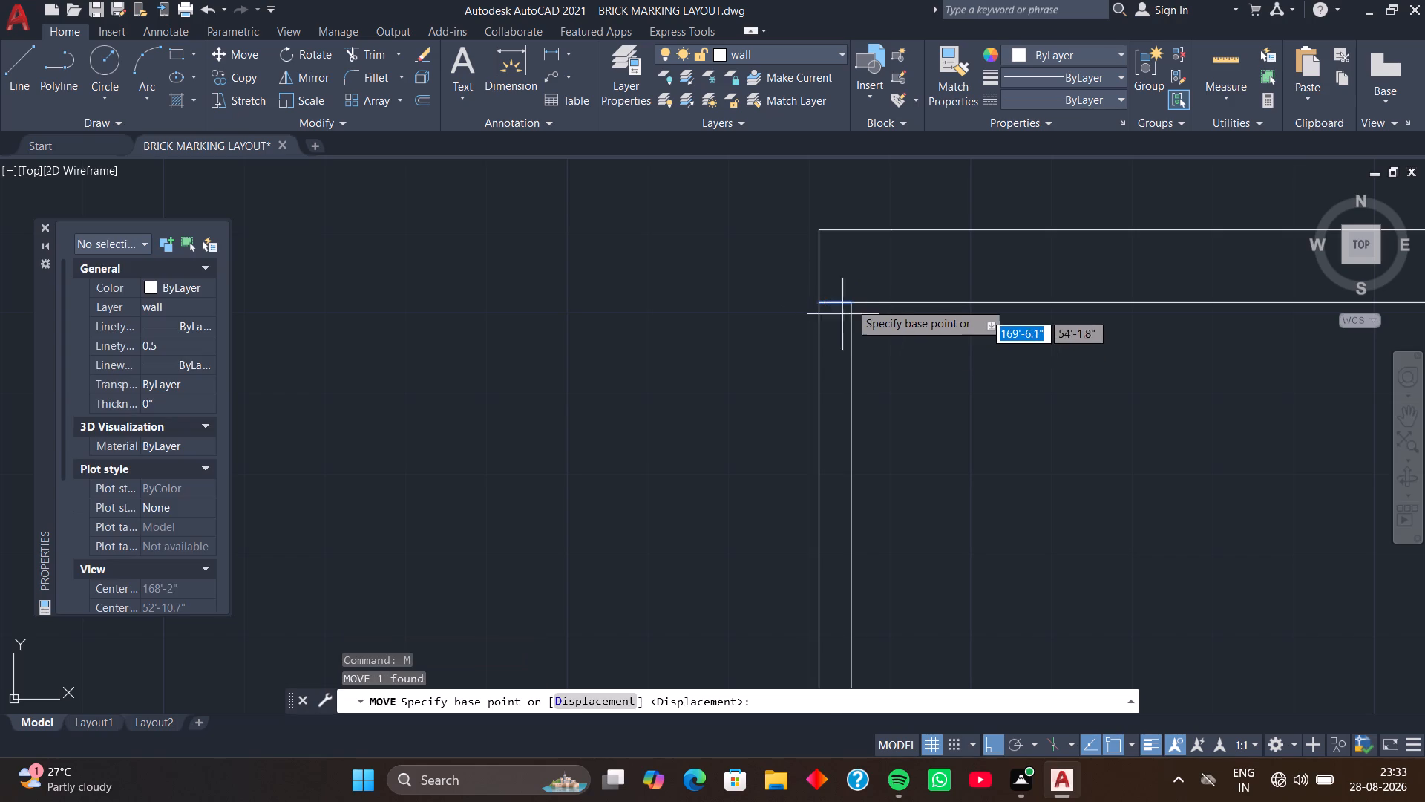
left_click(852, 302)
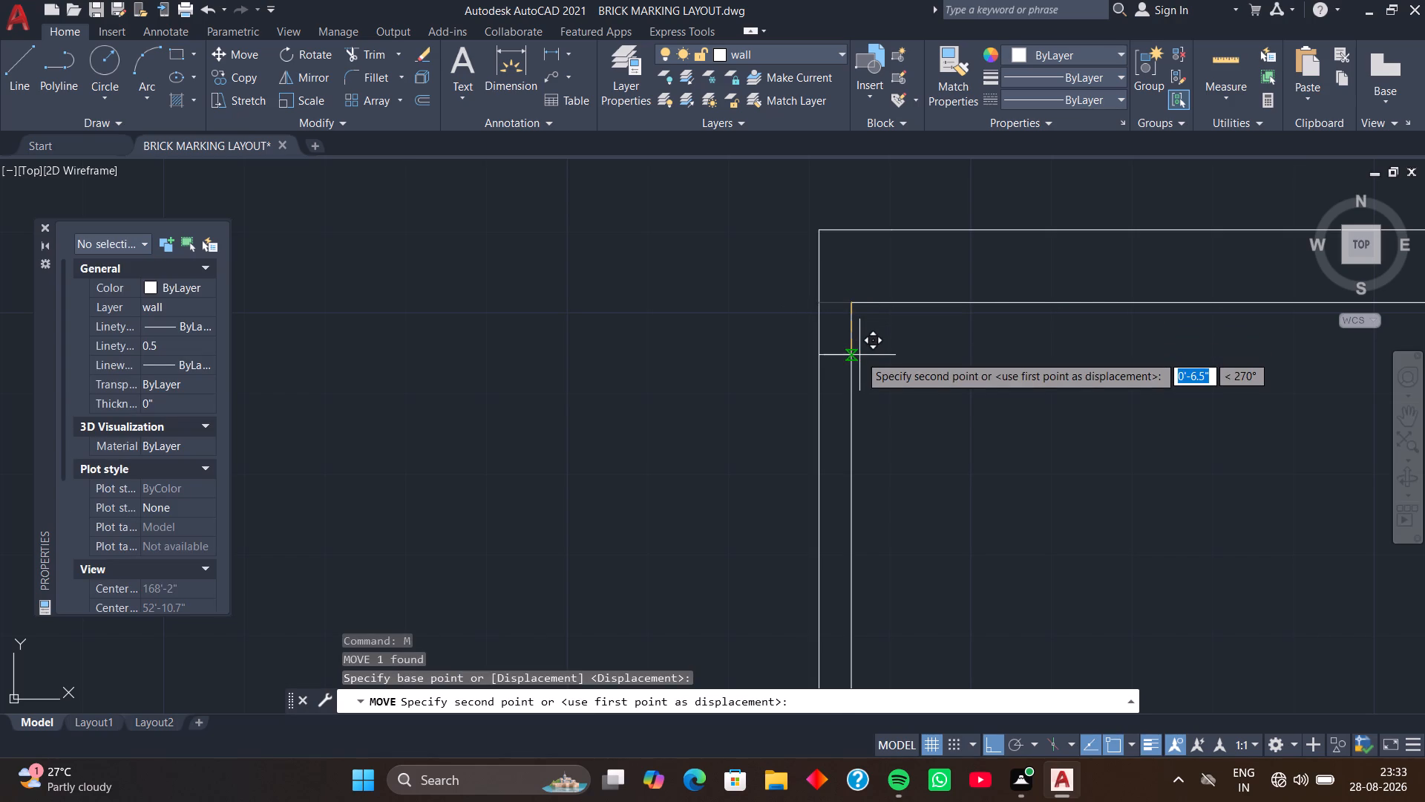
type("1'3")
key("Return")
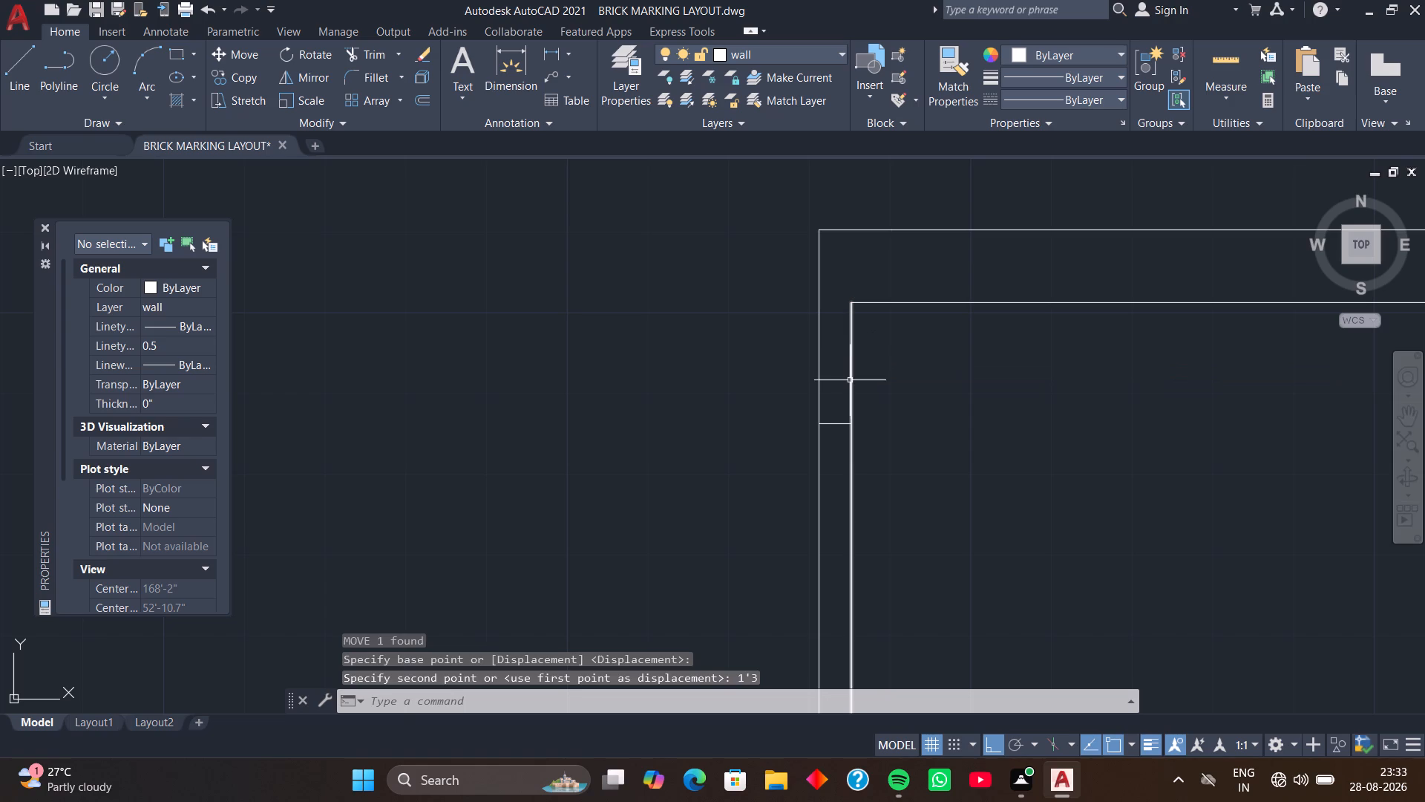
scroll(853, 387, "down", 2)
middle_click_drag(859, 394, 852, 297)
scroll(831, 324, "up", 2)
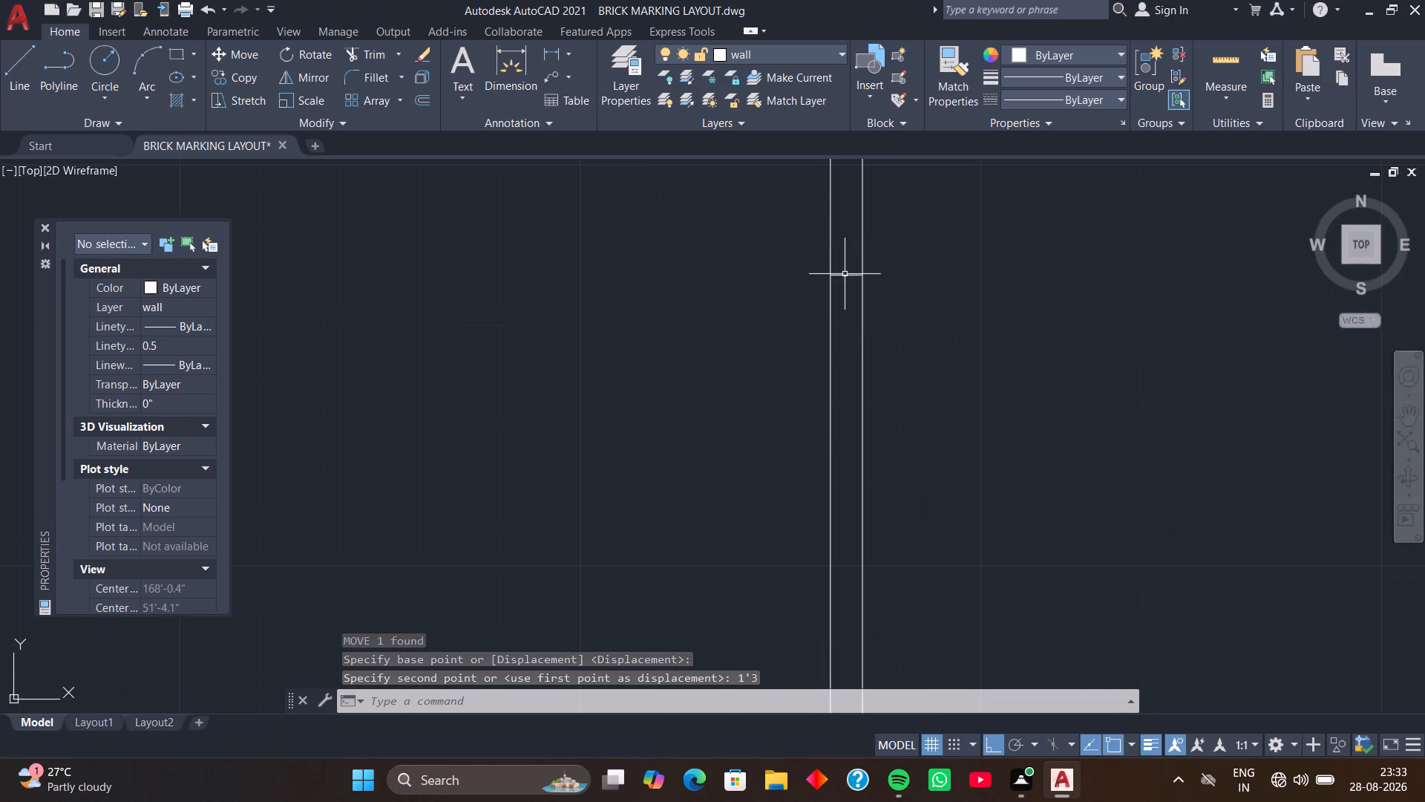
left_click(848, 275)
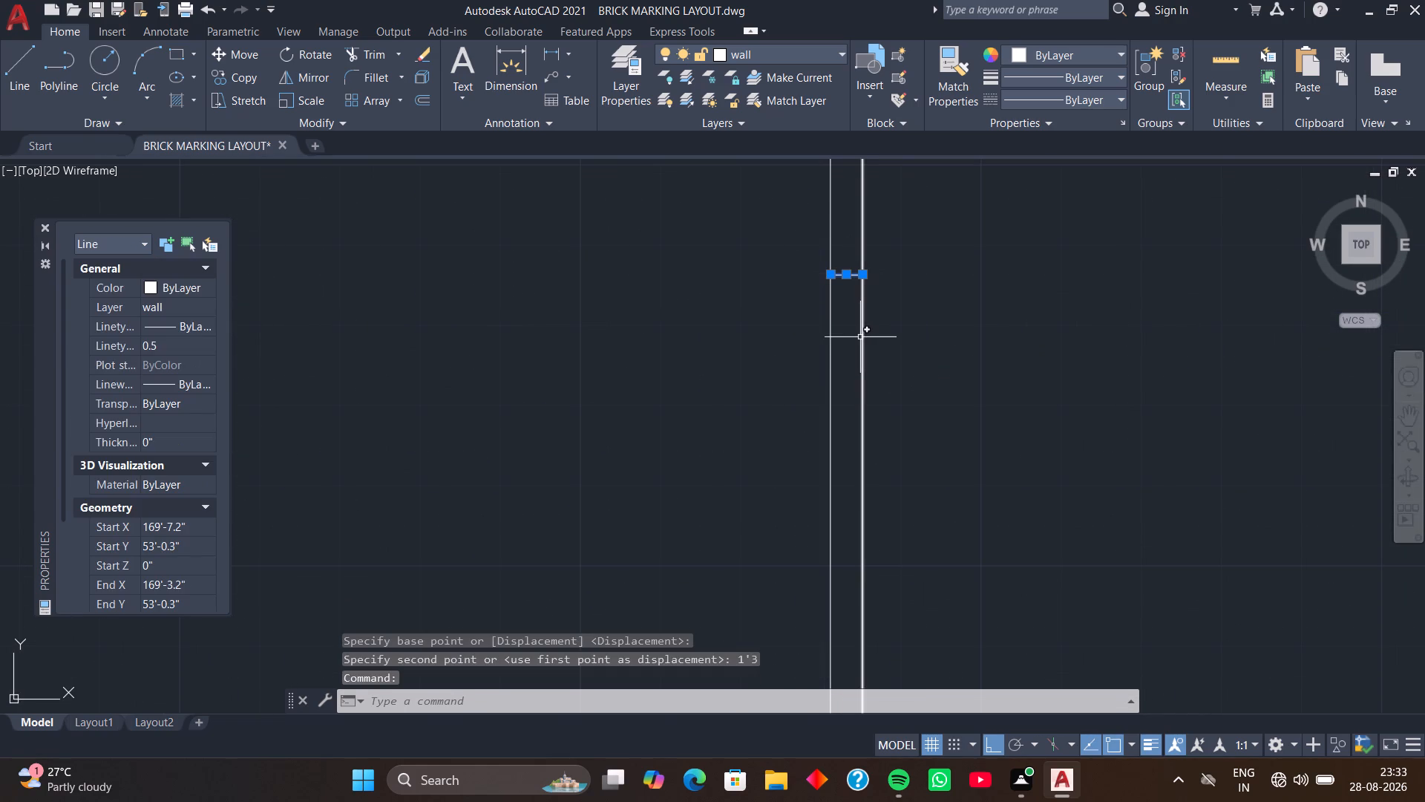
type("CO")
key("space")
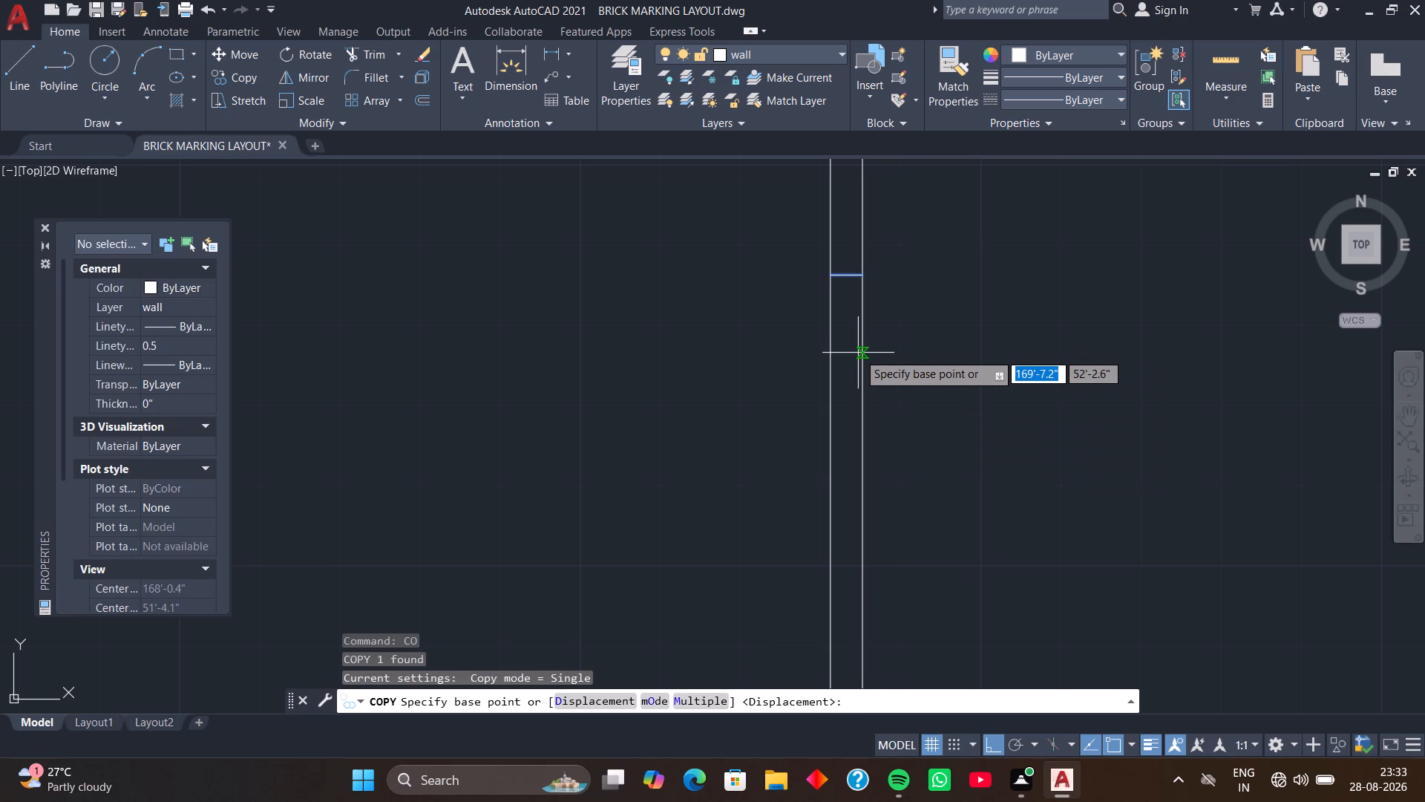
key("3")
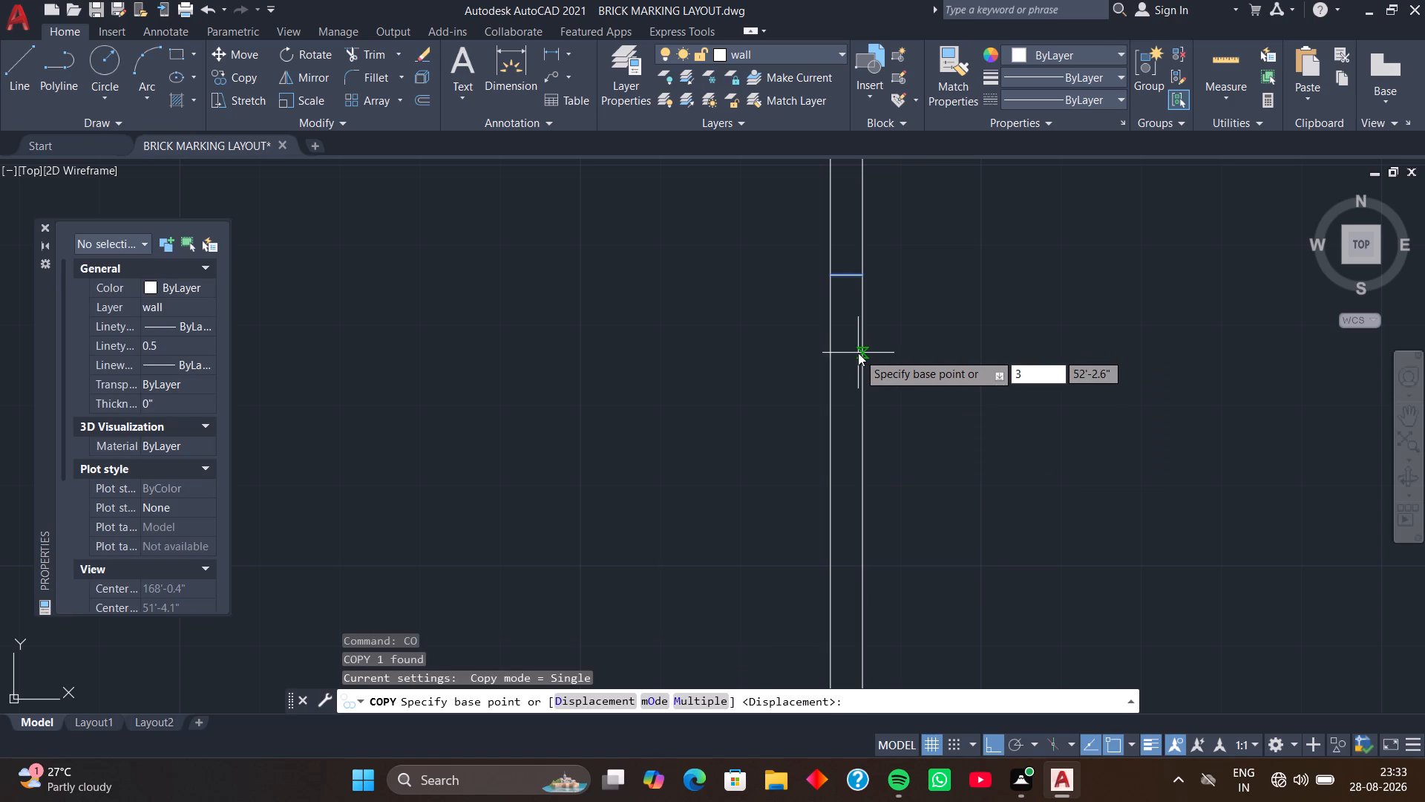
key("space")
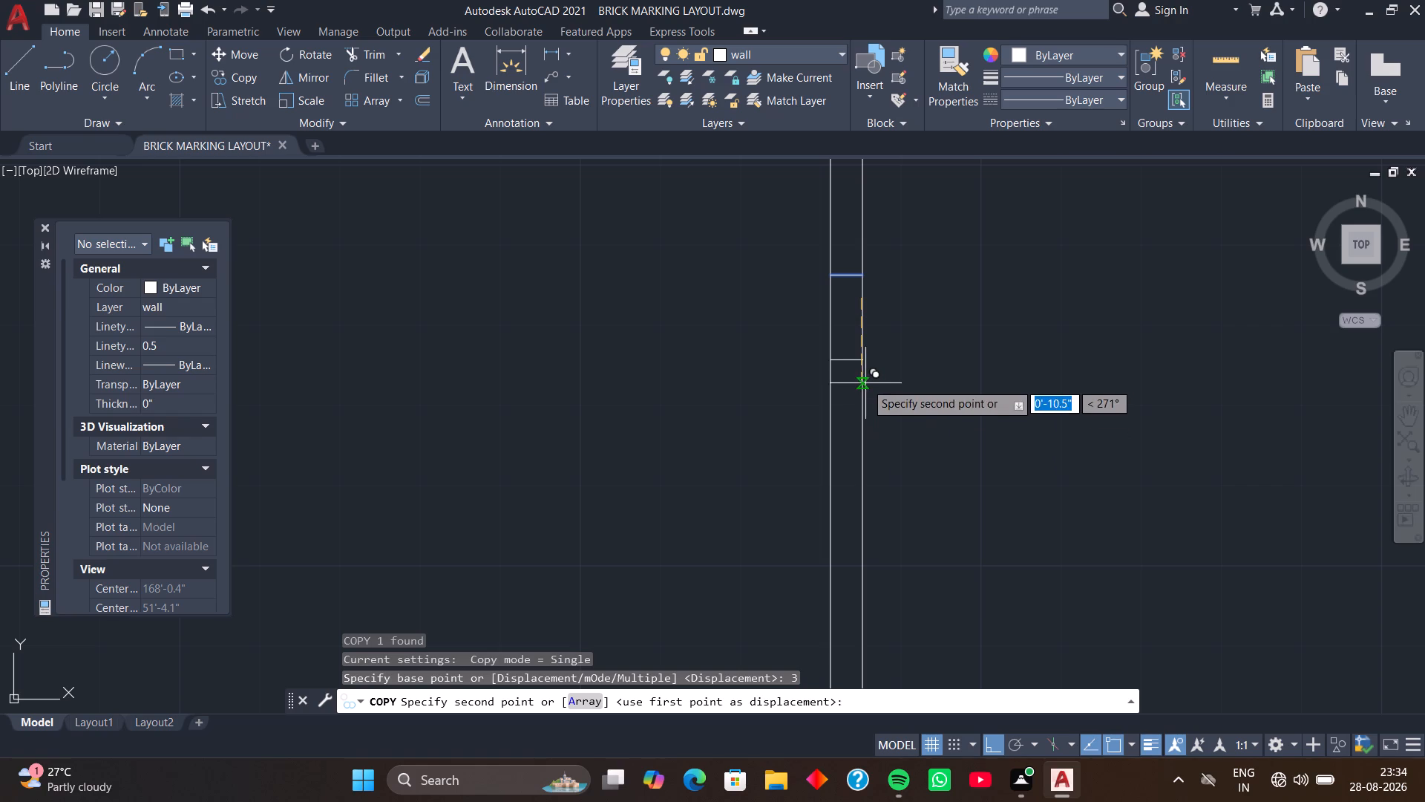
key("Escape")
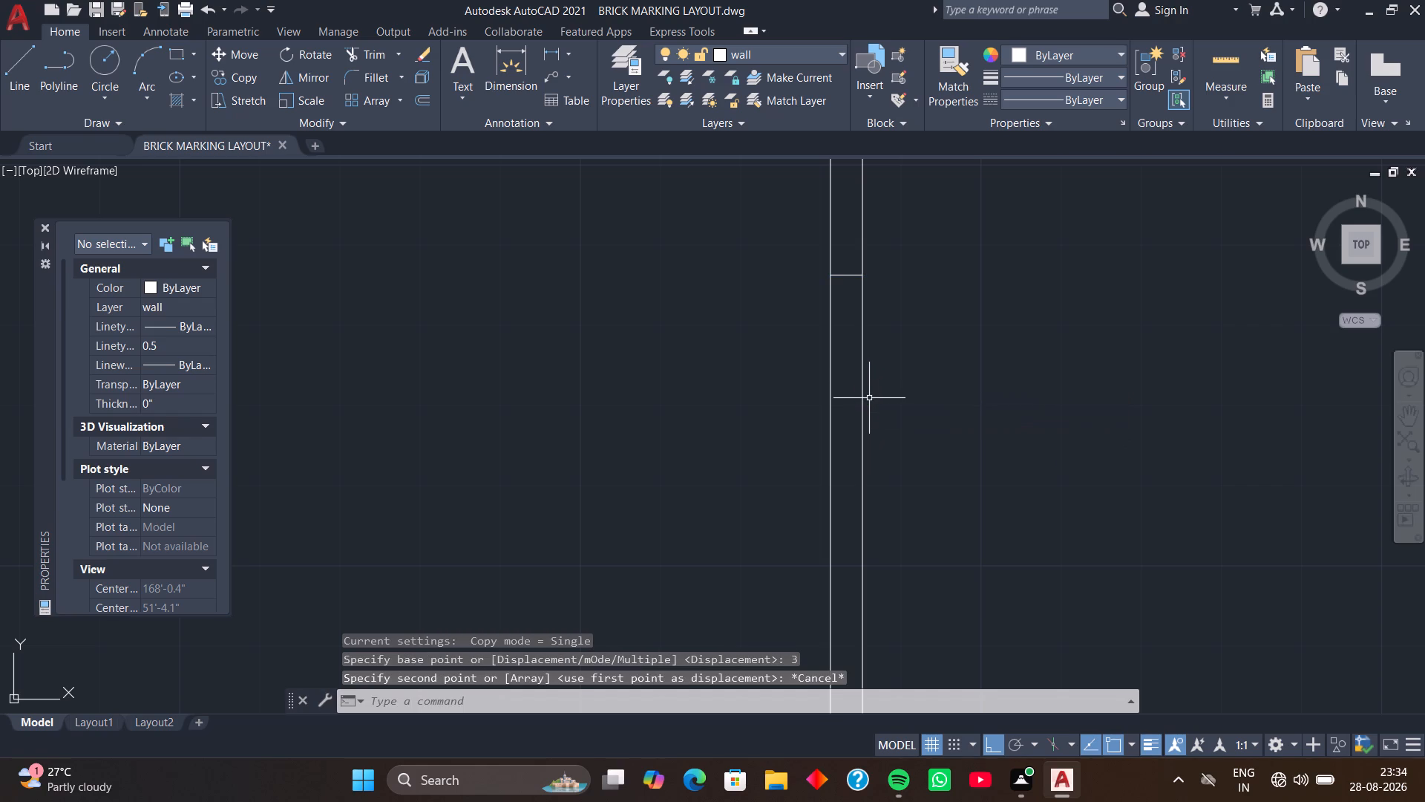
Copy the short line 3'4" south along the large east room's west wall.
left_click(845, 277)
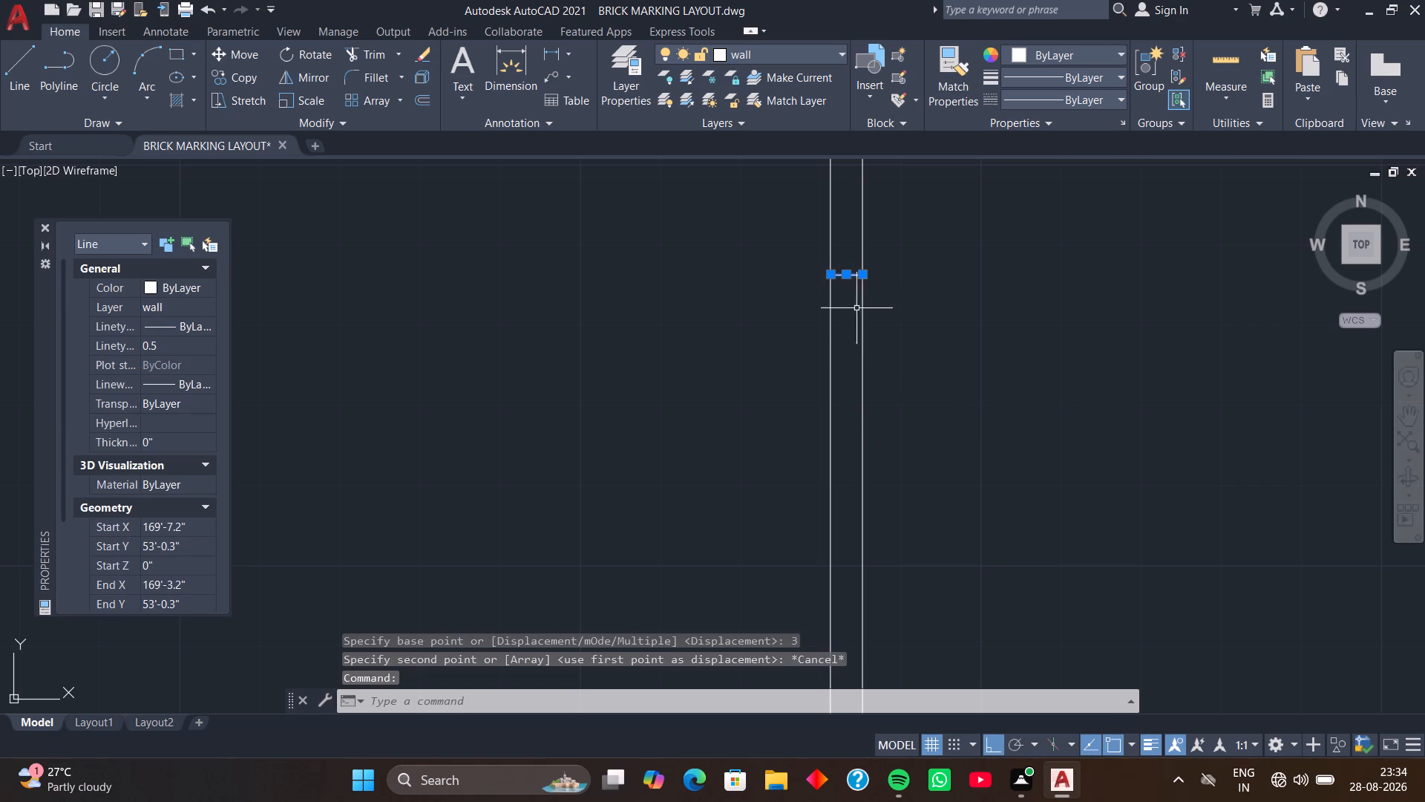
type("CO")
key("space")
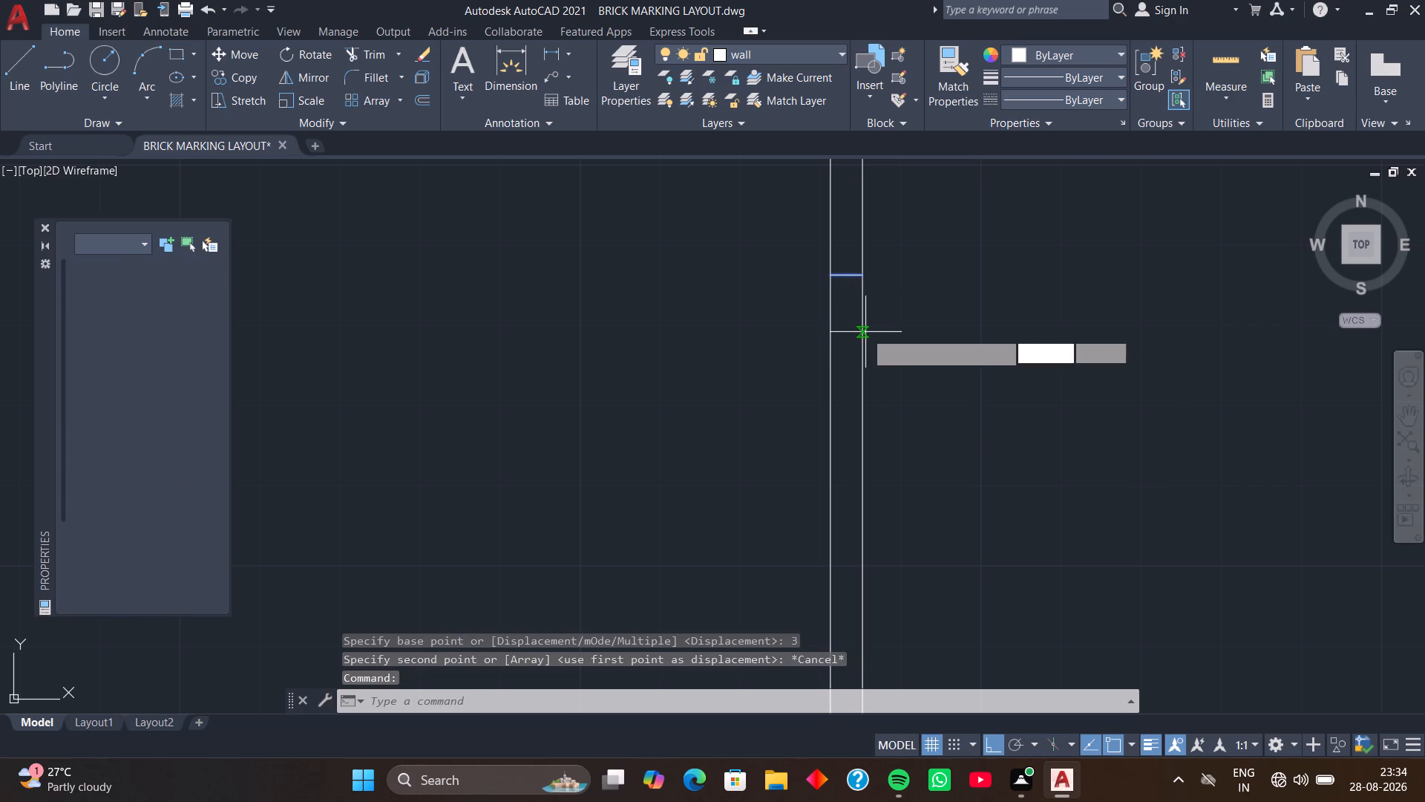
left_click(858, 277)
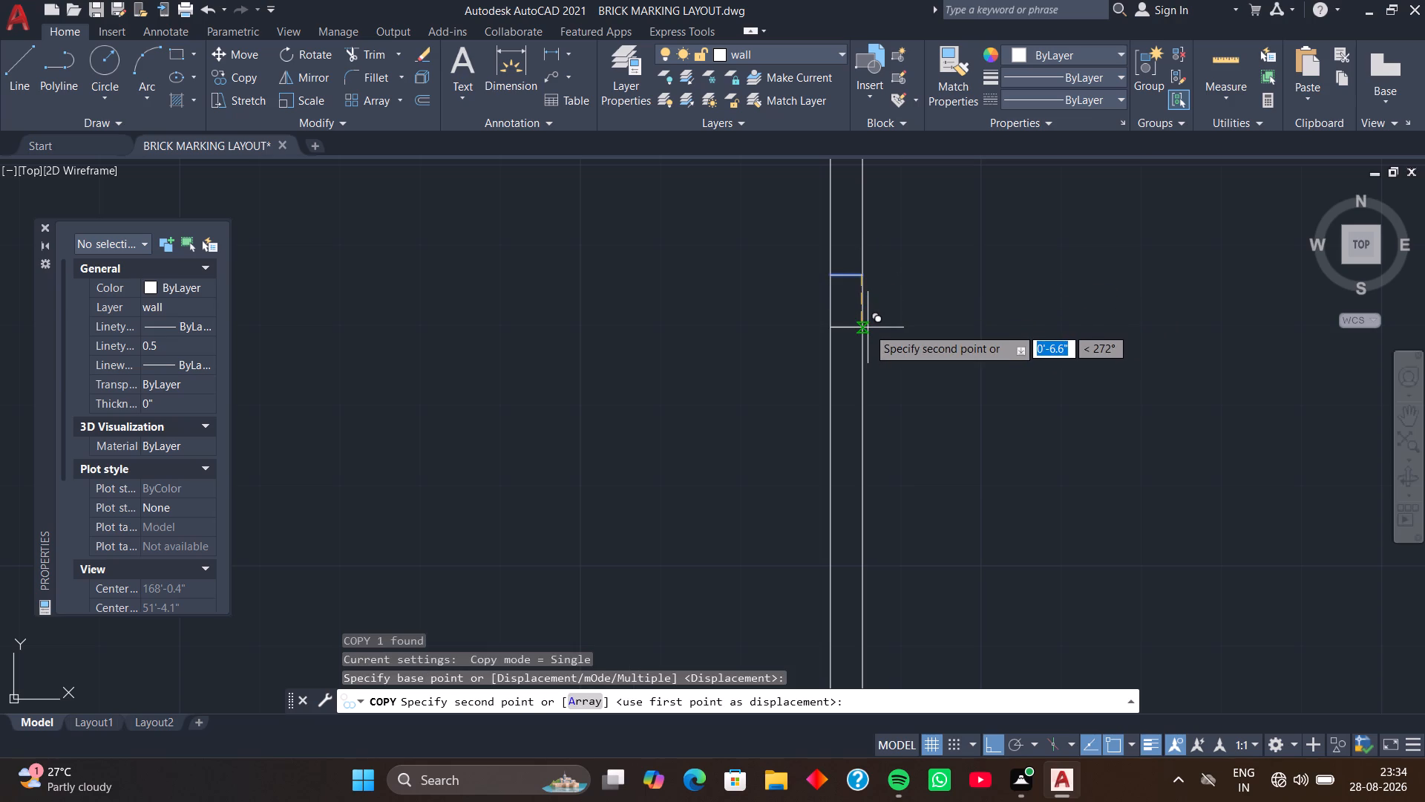
type("3'")
key("4")
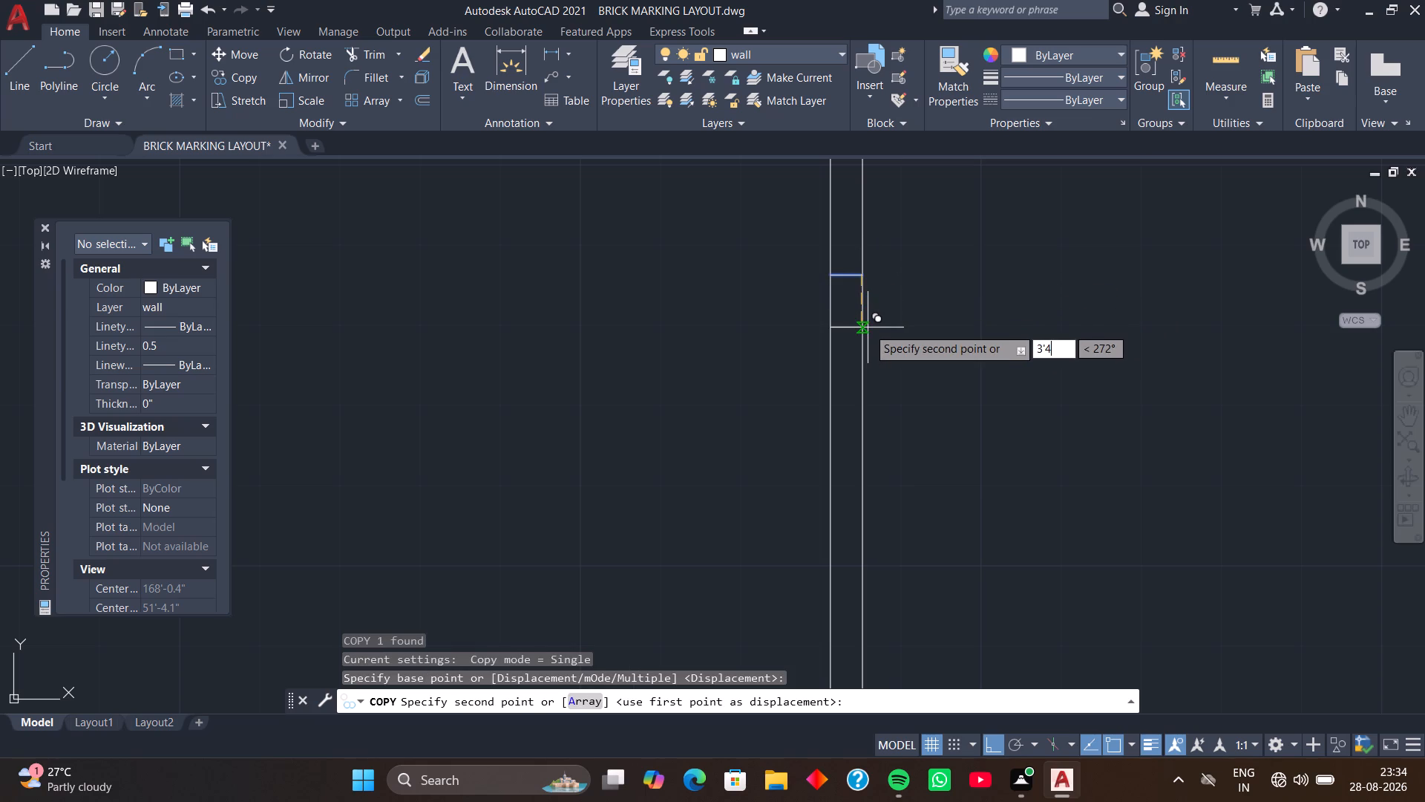
key("Return")
Trim both faces of the large east room's west wall between the two short lines to open the doorway.
scroll(868, 327, "down", 3)
middle_click_drag(868, 327, 885, 300)
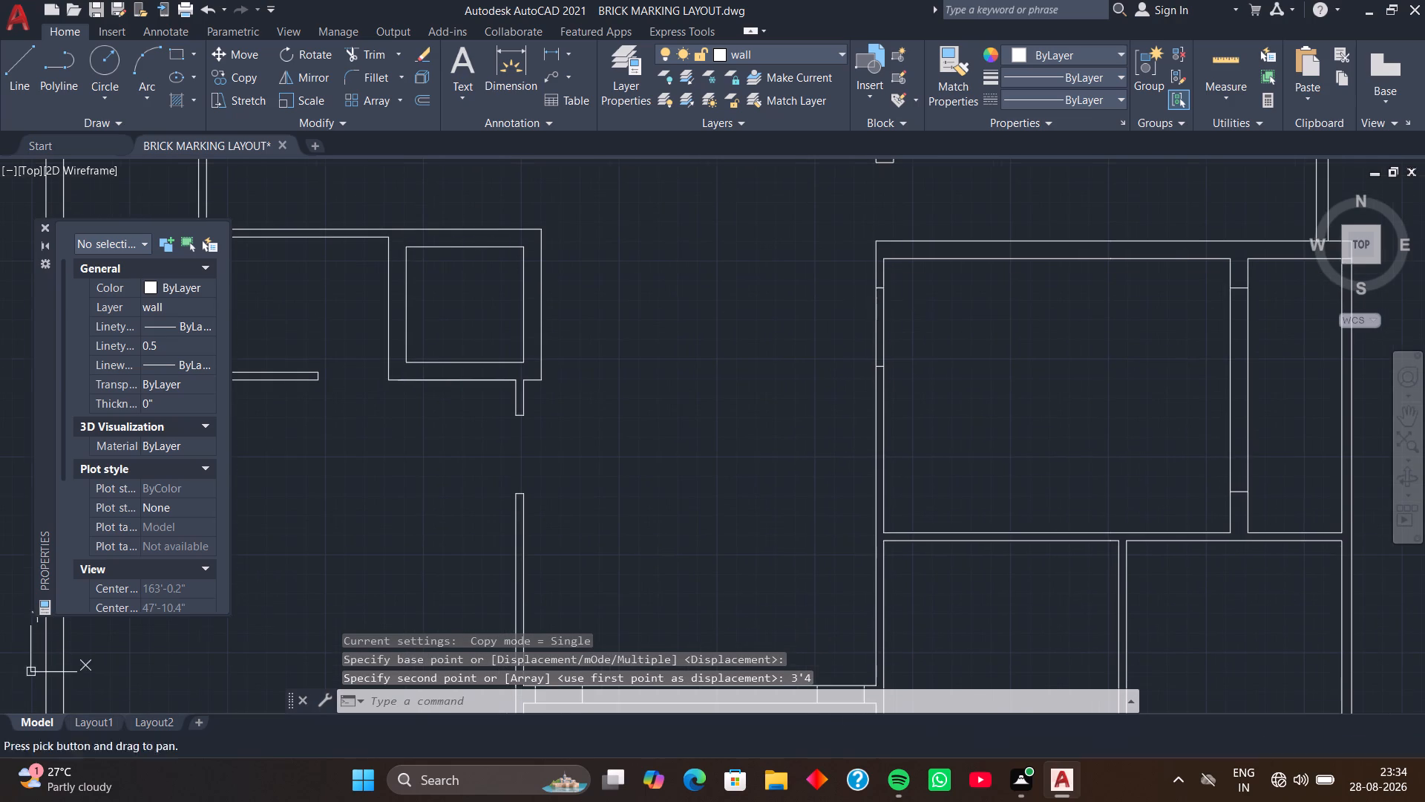
key("t")
type("R")
key("space")
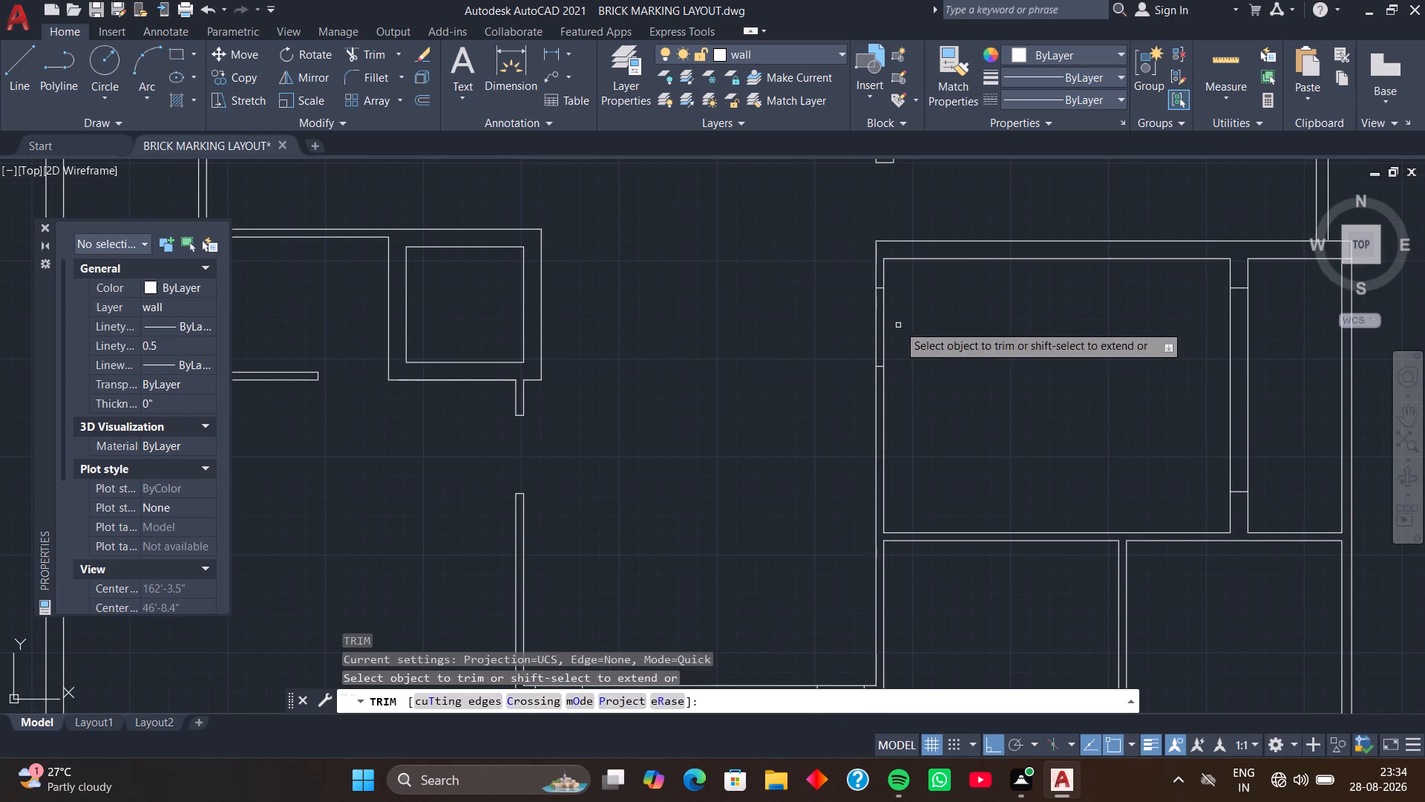
left_click_drag(898, 324, 832, 341)
key("space")
Draw a short line across the north end of the partition between the two small southeast rooms.
scroll(832, 341, "down", 1)
middle_click_drag(832, 341, 804, 311)
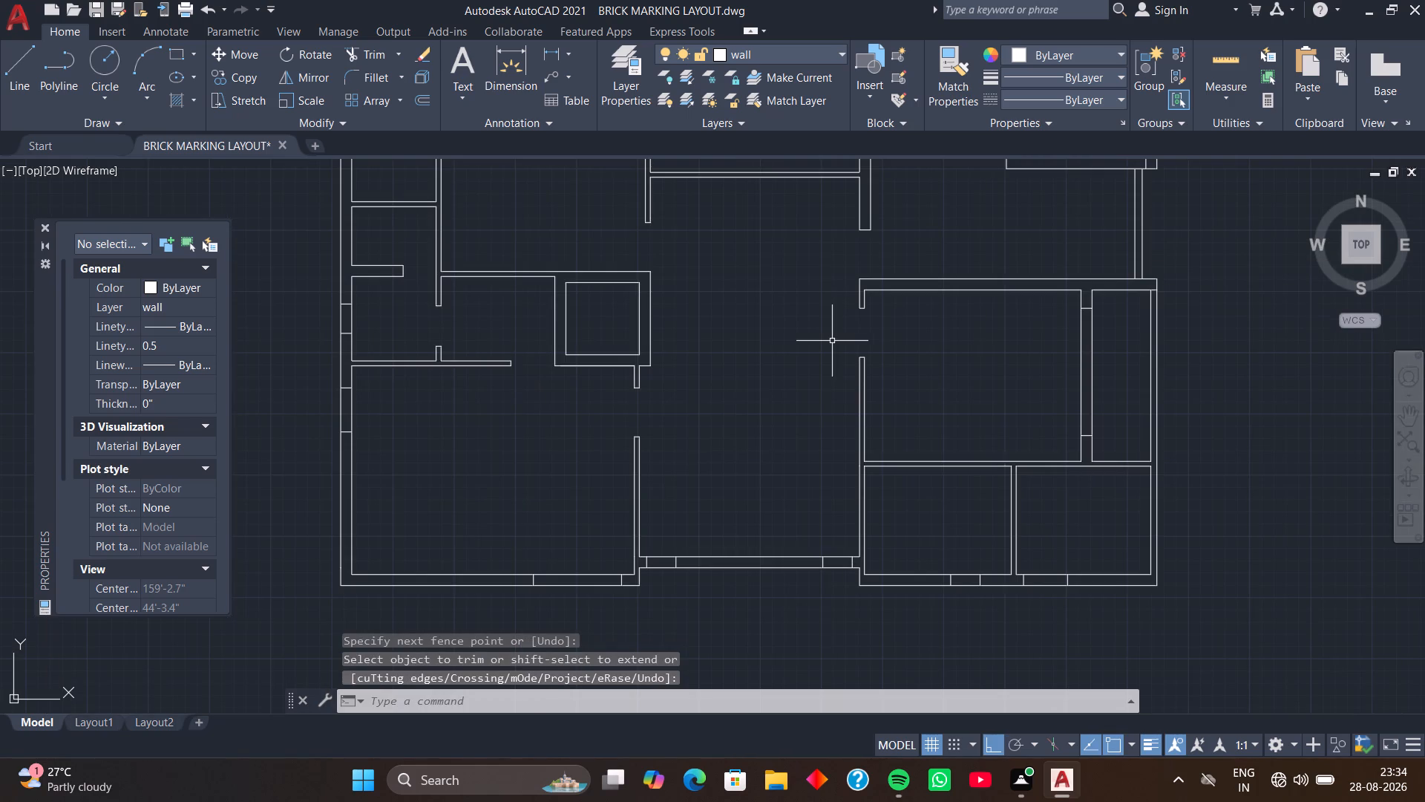
middle_click_drag(804, 311, 787, 267)
scroll(805, 337, "down", 2)
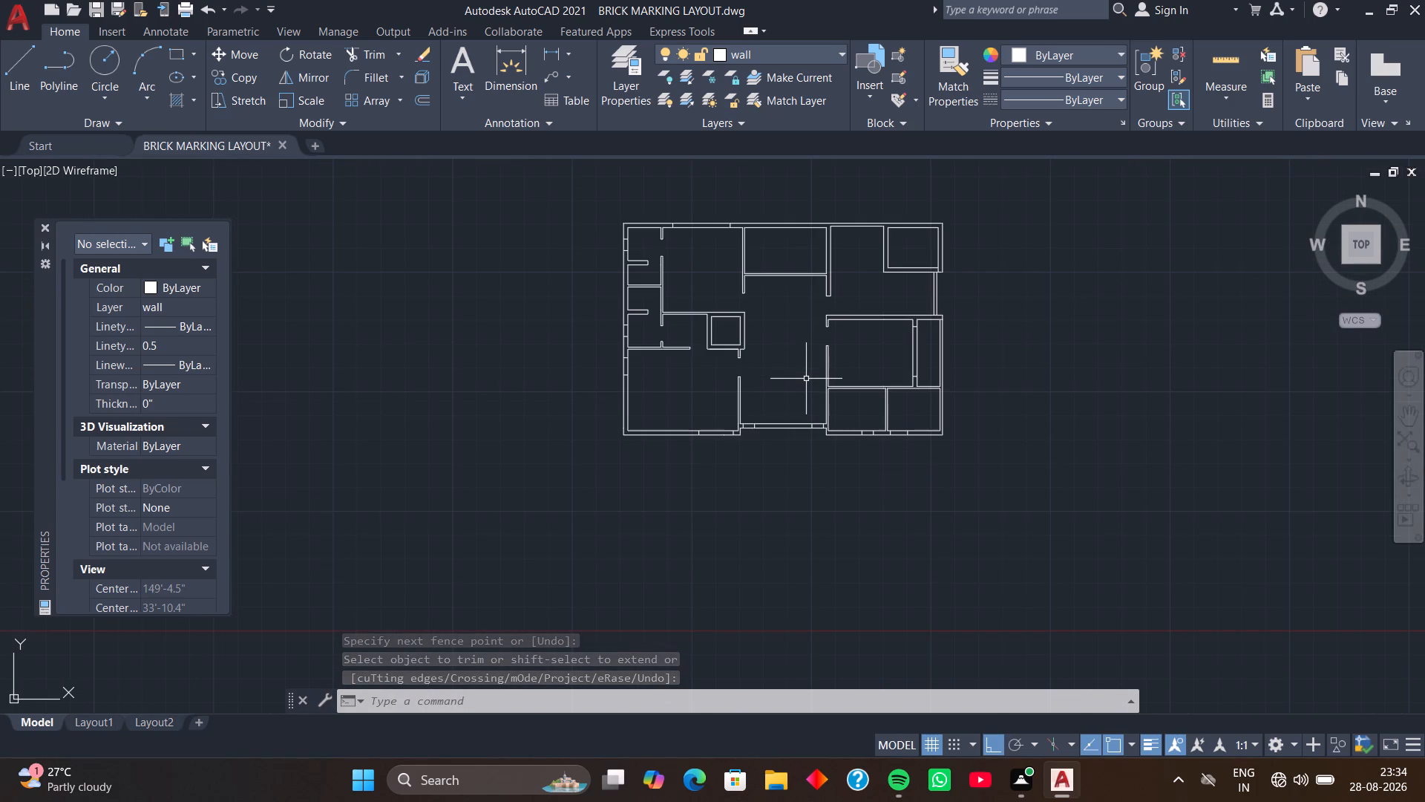
scroll(806, 379, "down", 1)
middle_click_drag(806, 379, 761, 363)
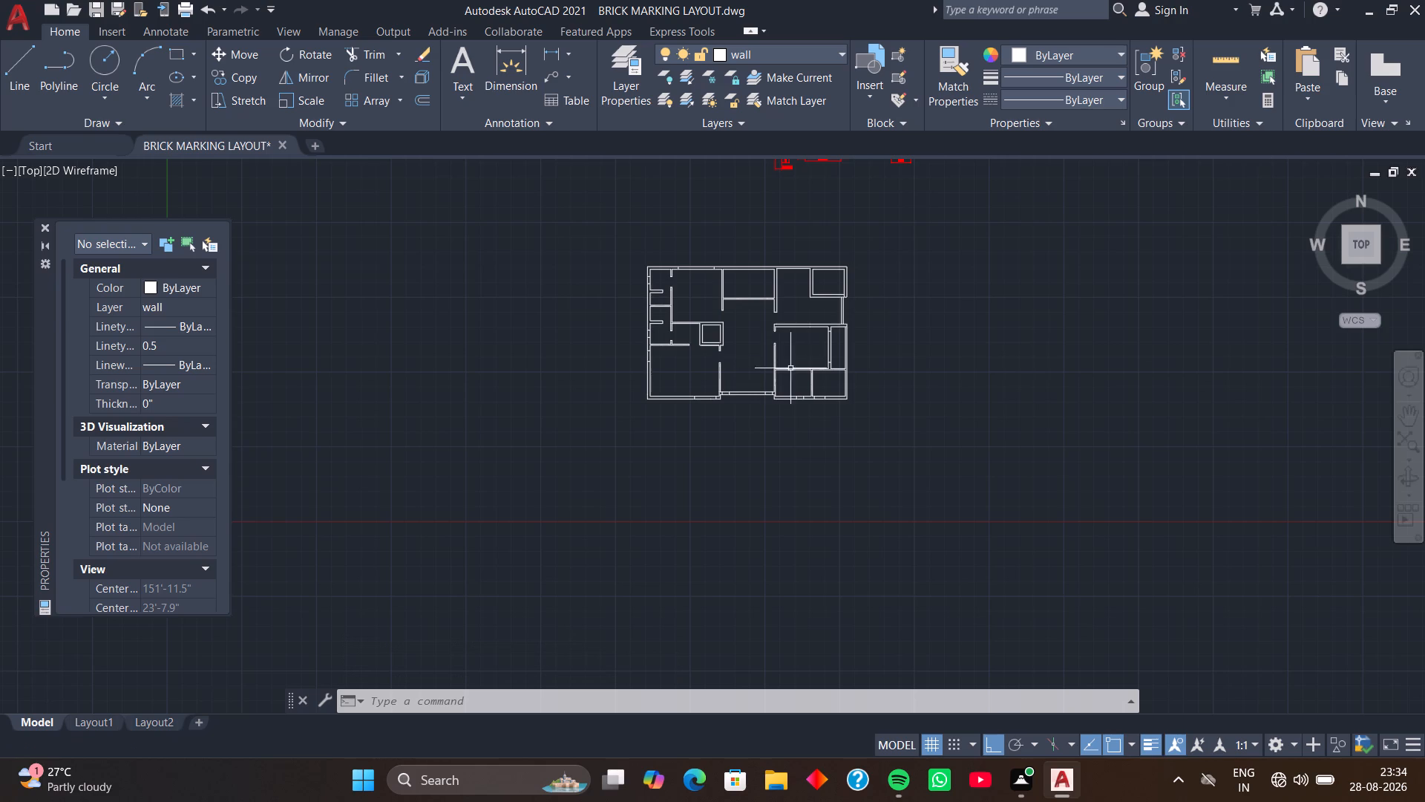
scroll(800, 371, "up", 3)
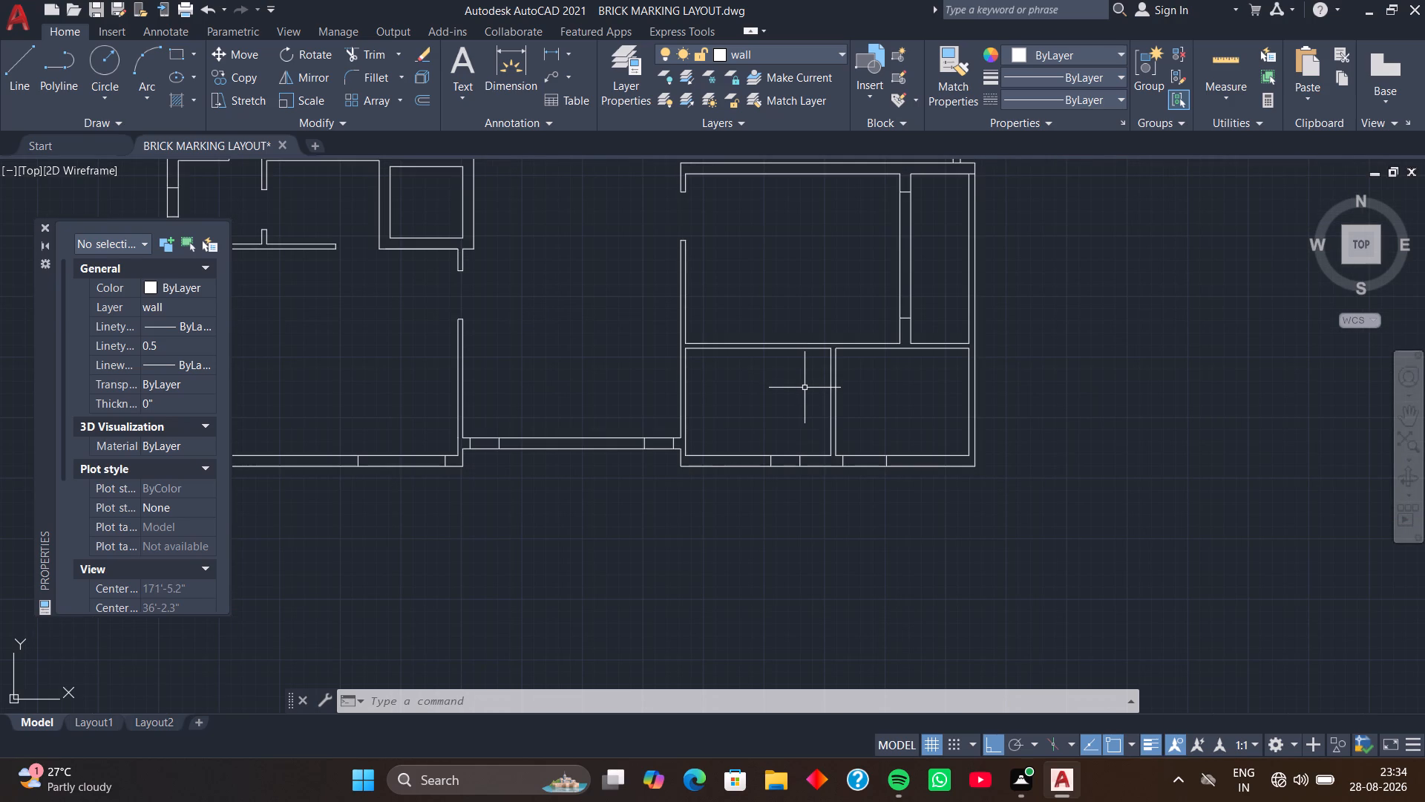
scroll(820, 385, "up", 2)
middle_click_drag(821, 351, 798, 397)
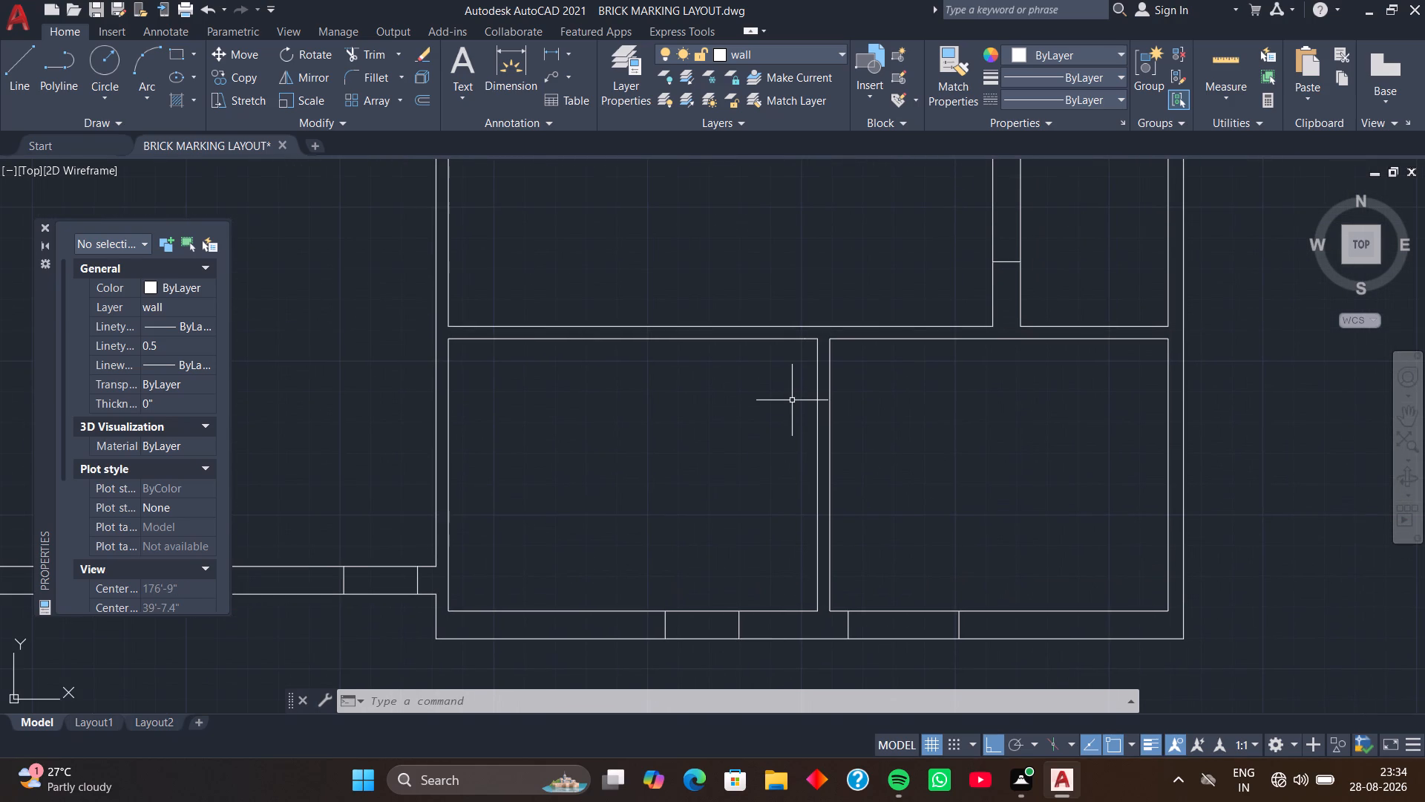
type("L")
key("space")
scroll(818, 357, "up", 4)
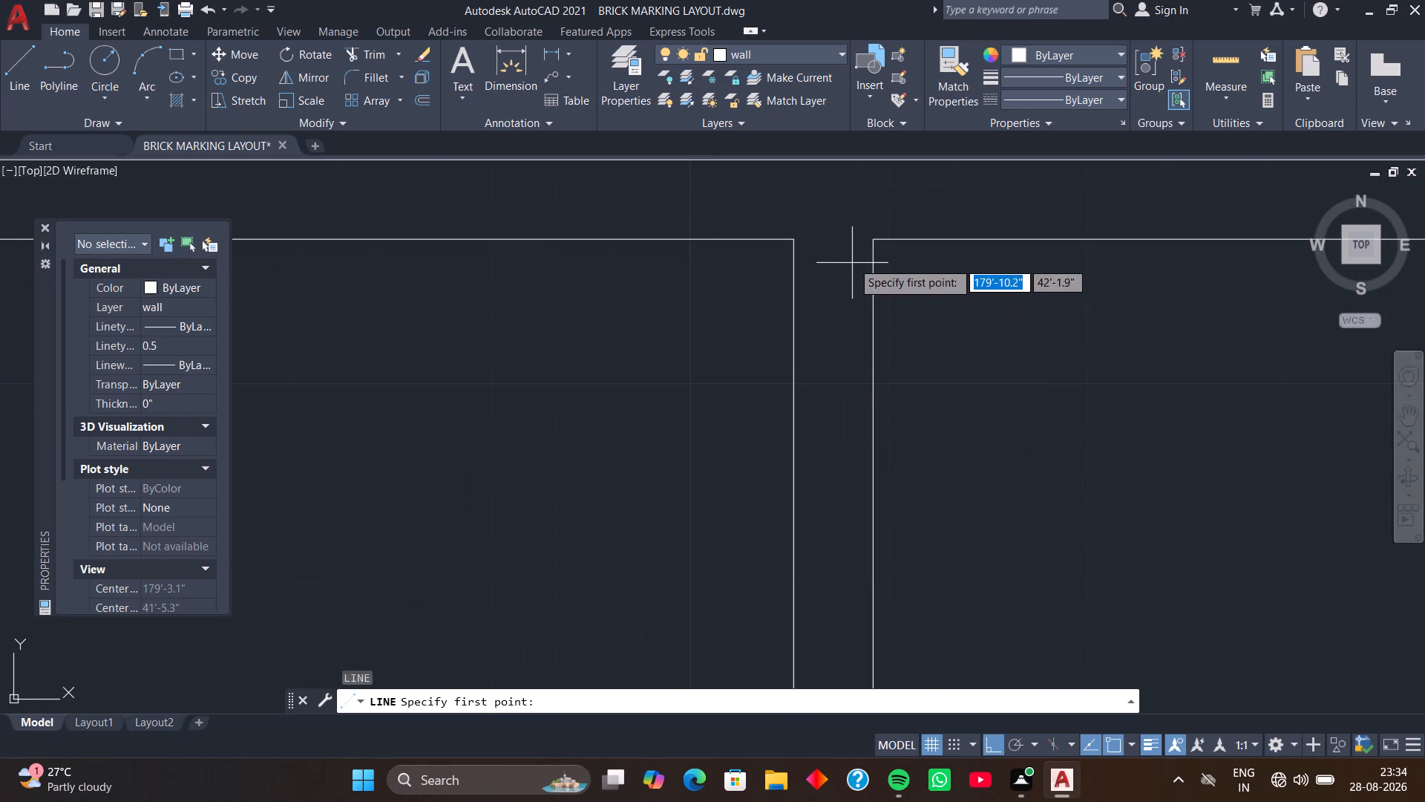
left_click(876, 237)
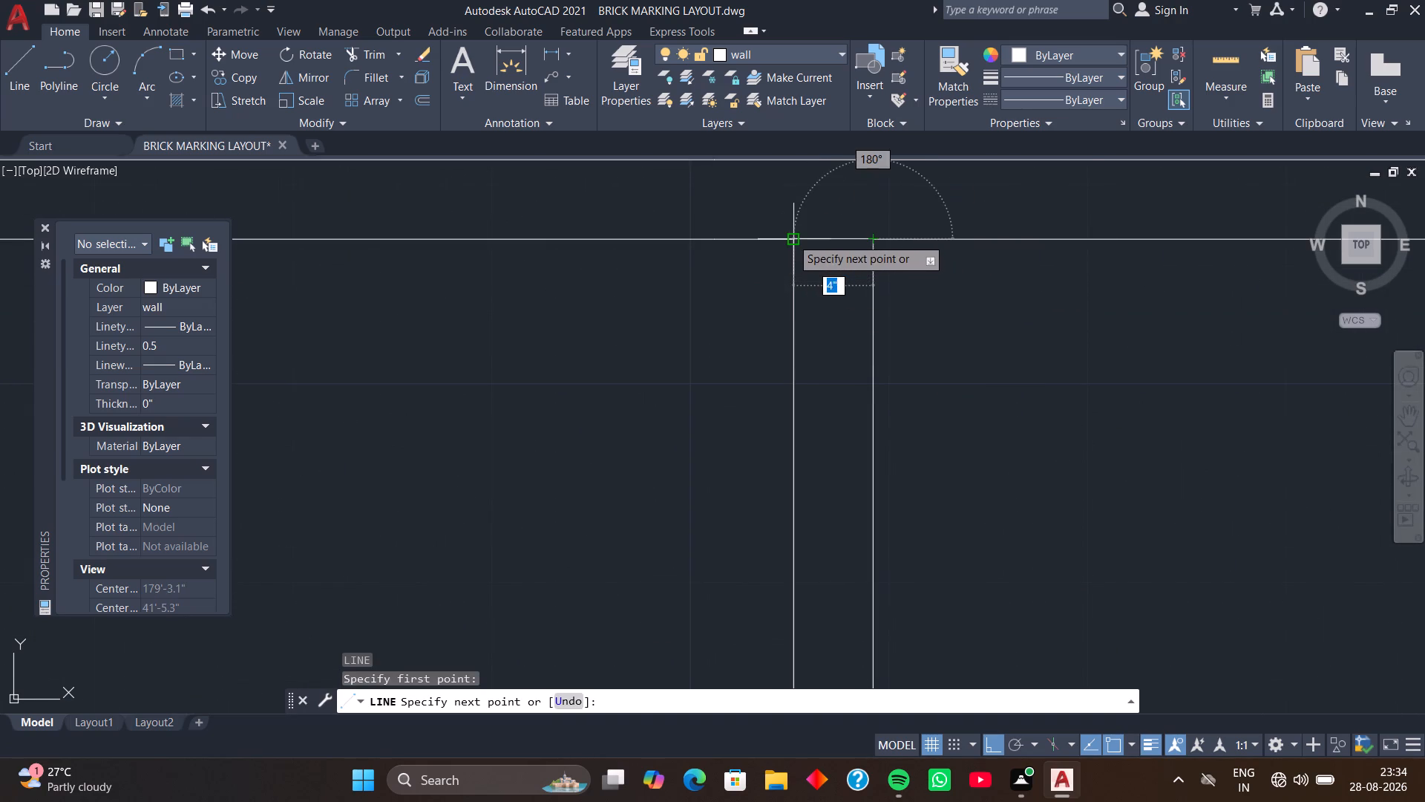
left_click(793, 238)
key("space")
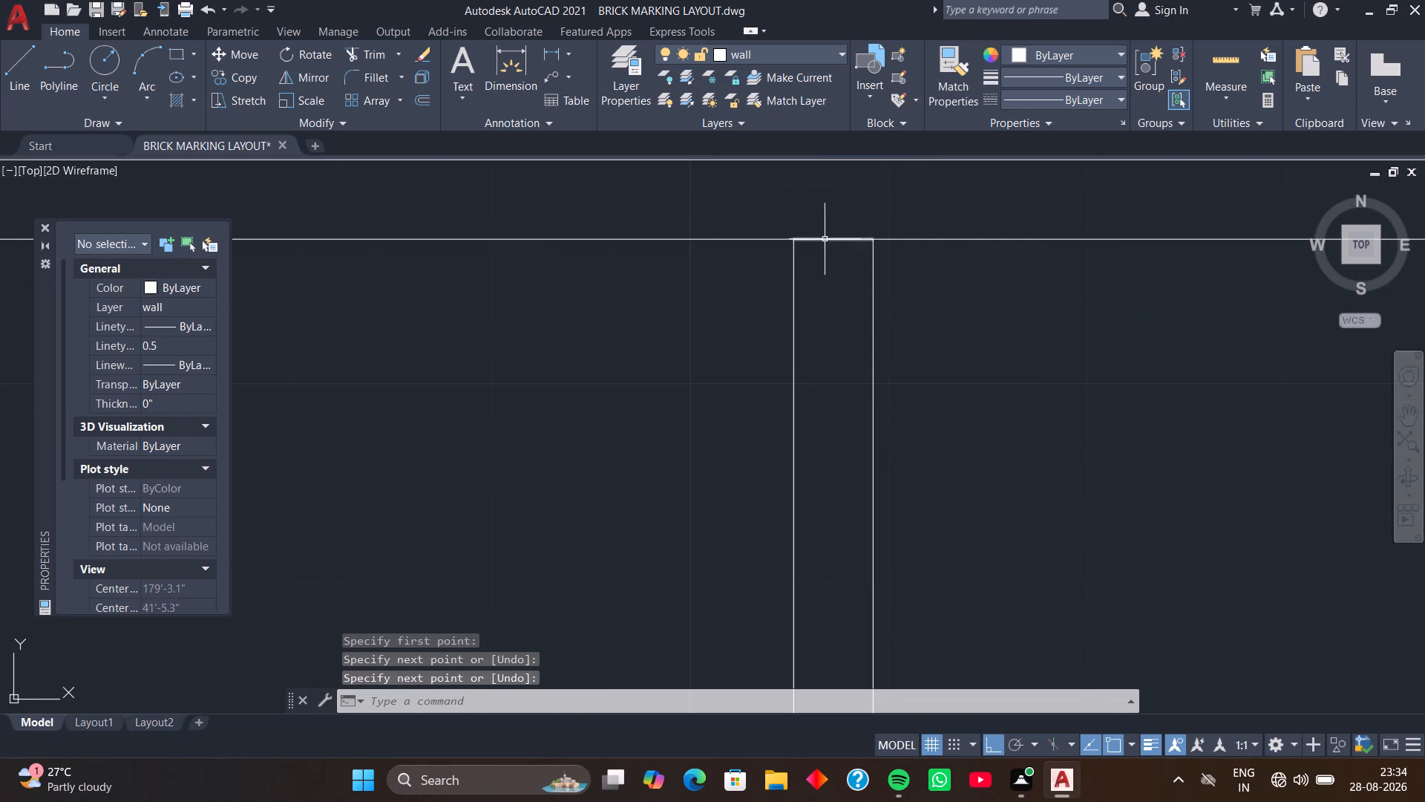
Move the short line 6" south along the partition between the two small southeast rooms.
left_click(825, 239)
type("M")
key("space")
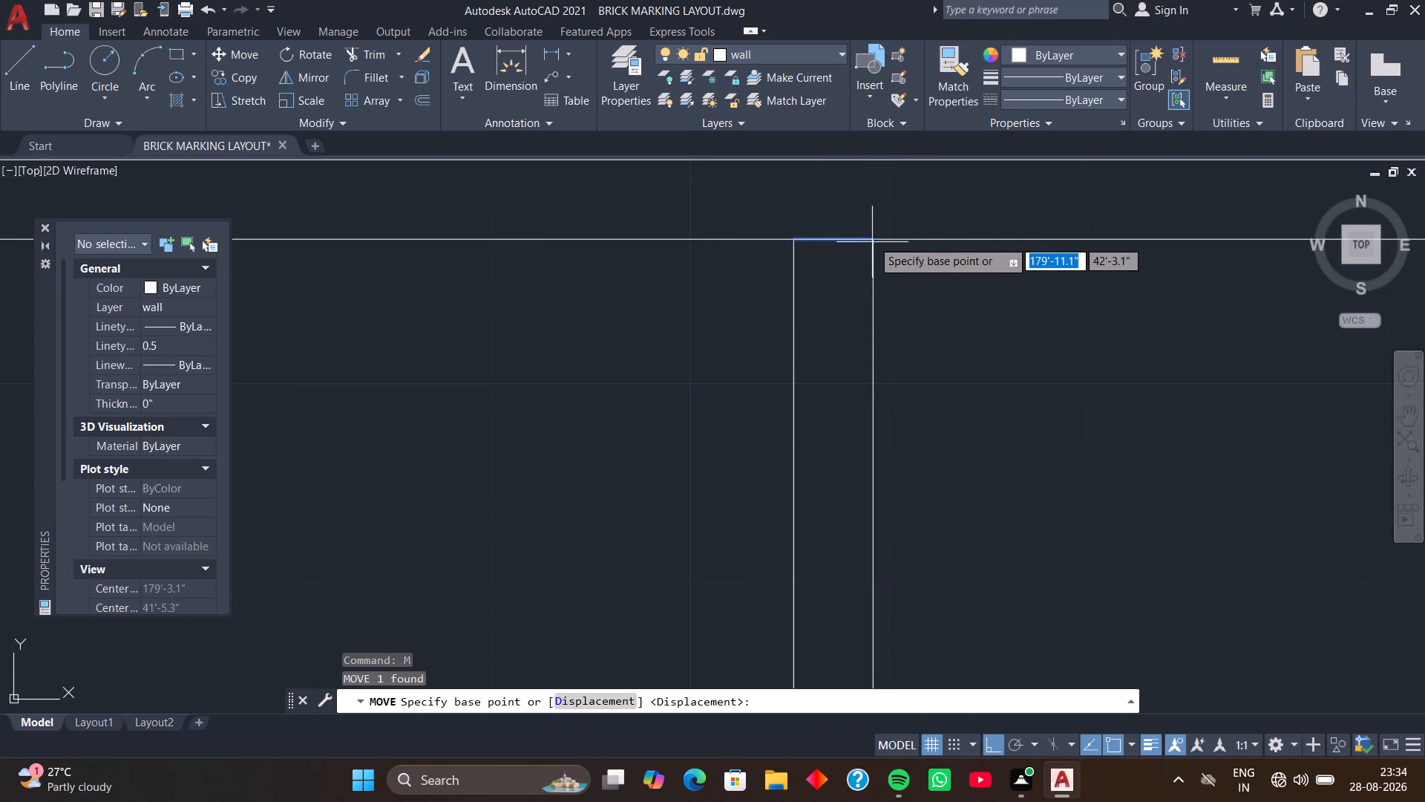
left_click(872, 239)
key("6")
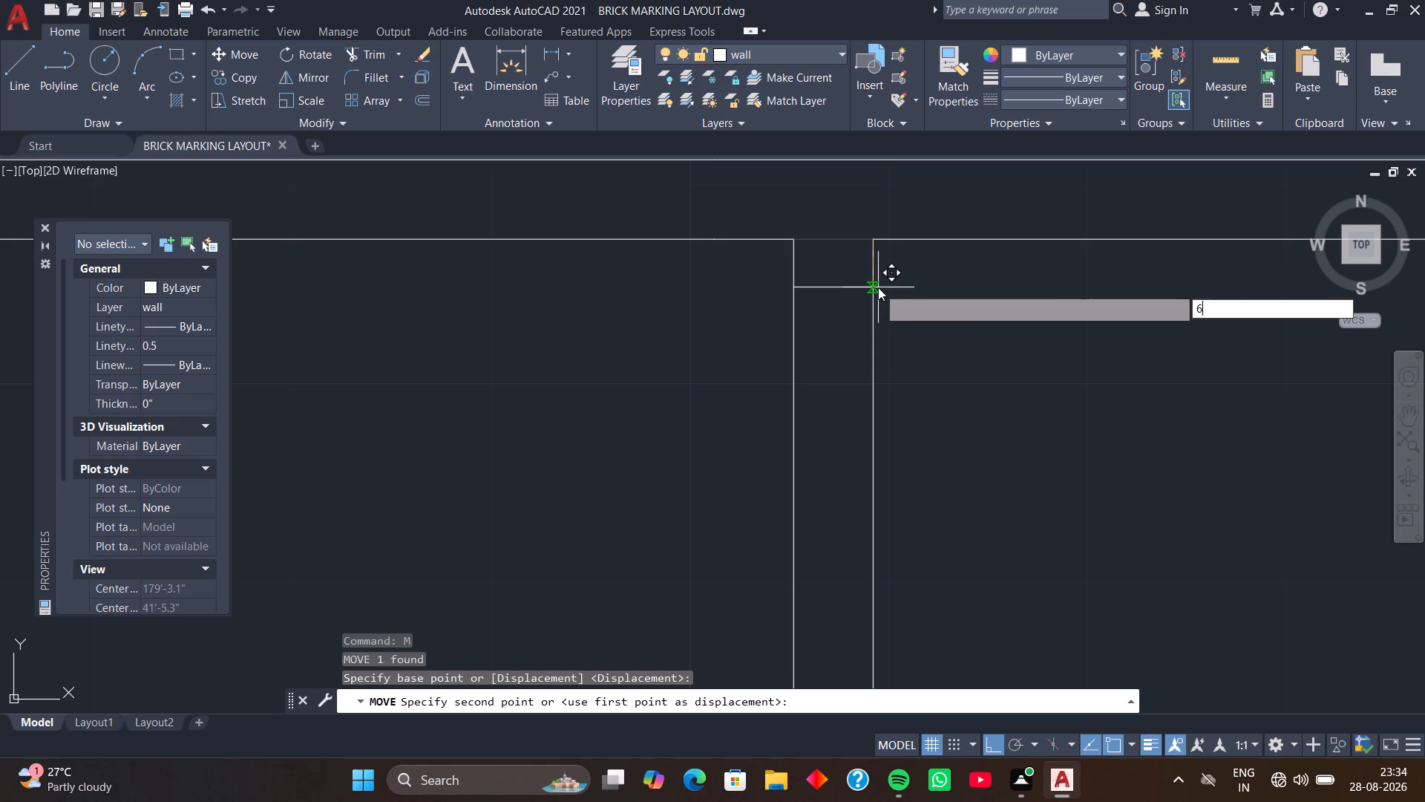
key("Return")
Copy the short line 3' south along the partition between the two small southeast rooms.
scroll(879, 290, "down", 2)
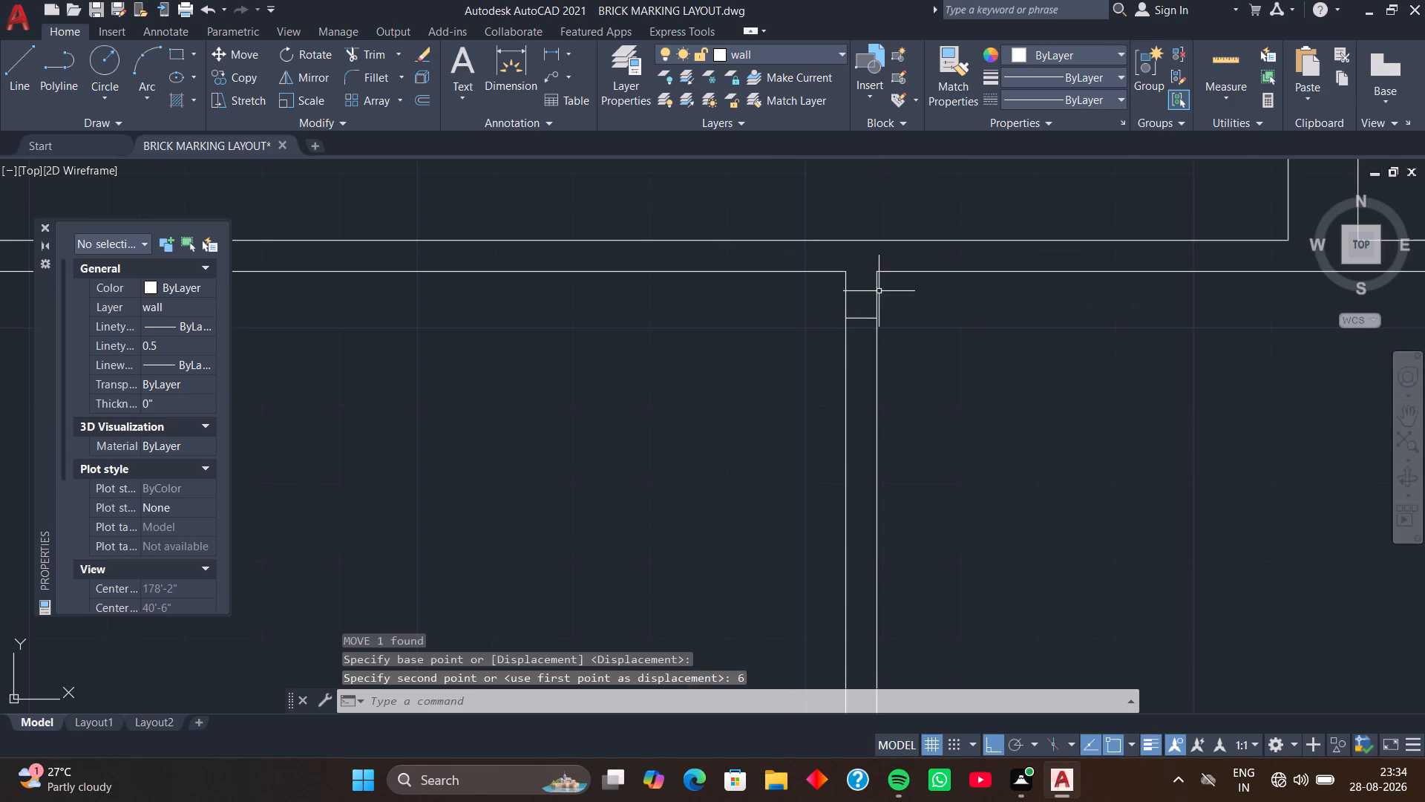
middle_click_drag(884, 310, 879, 271)
left_click(854, 277)
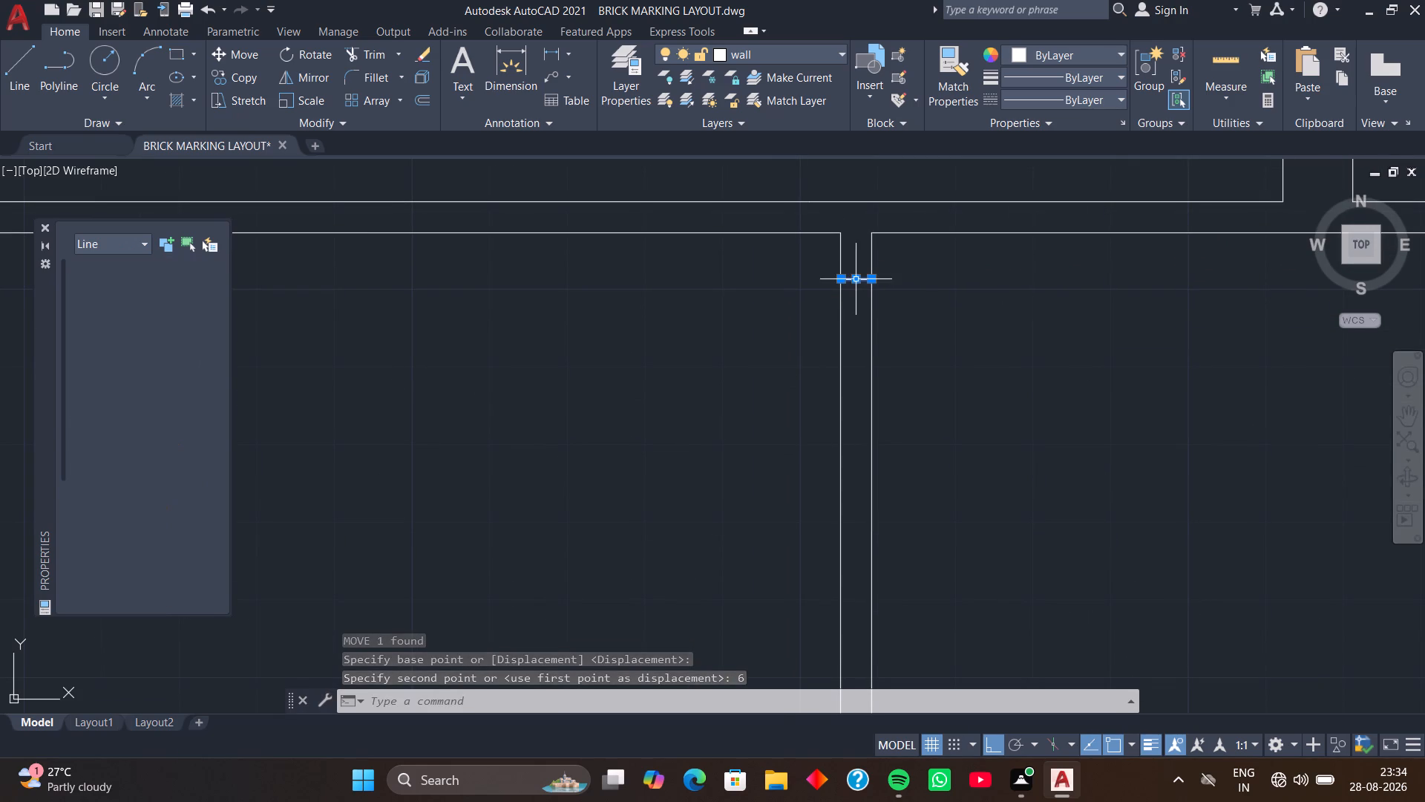
key("c")
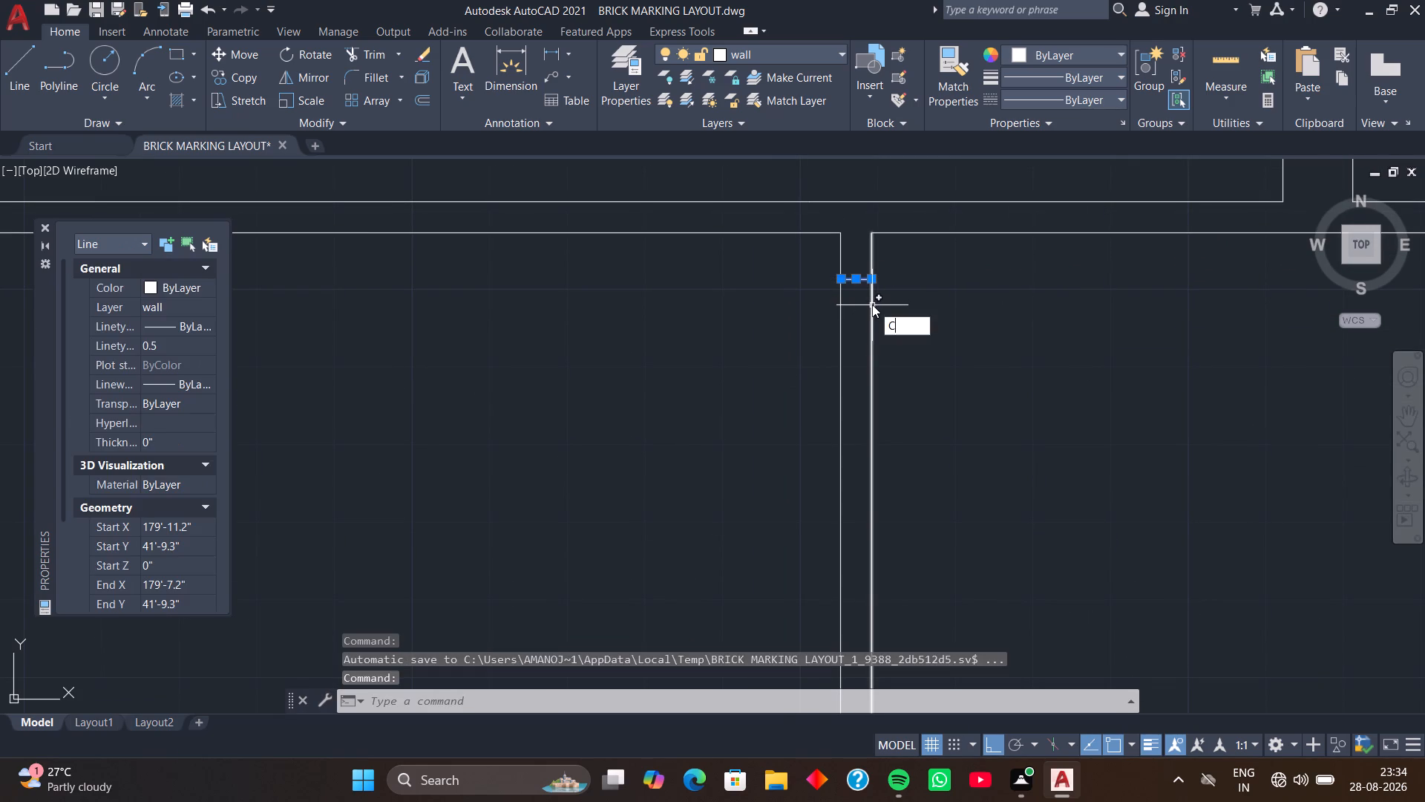
type("O")
key("space")
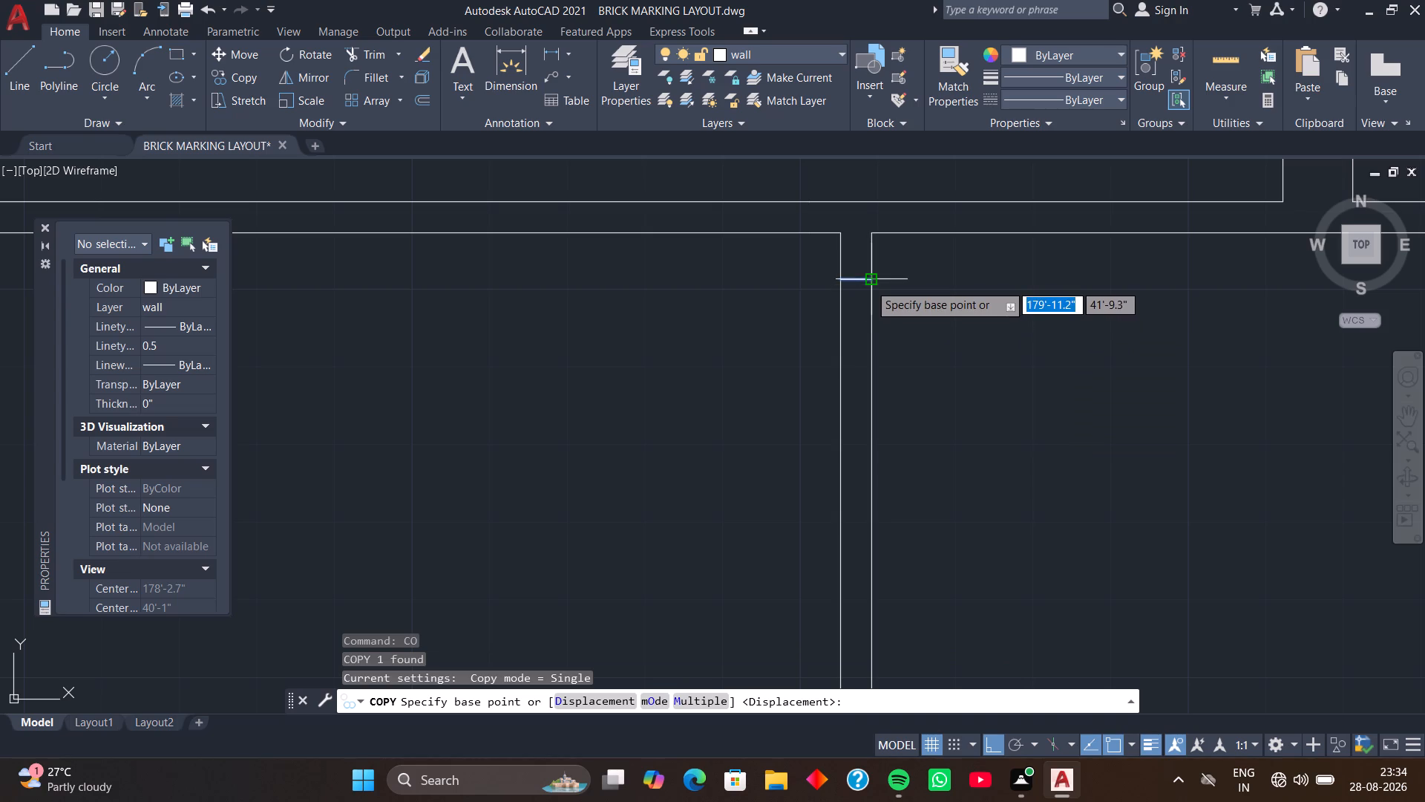
left_click(869, 284)
scroll(882, 354, "down", 1)
middle_click_drag(882, 354, 879, 350)
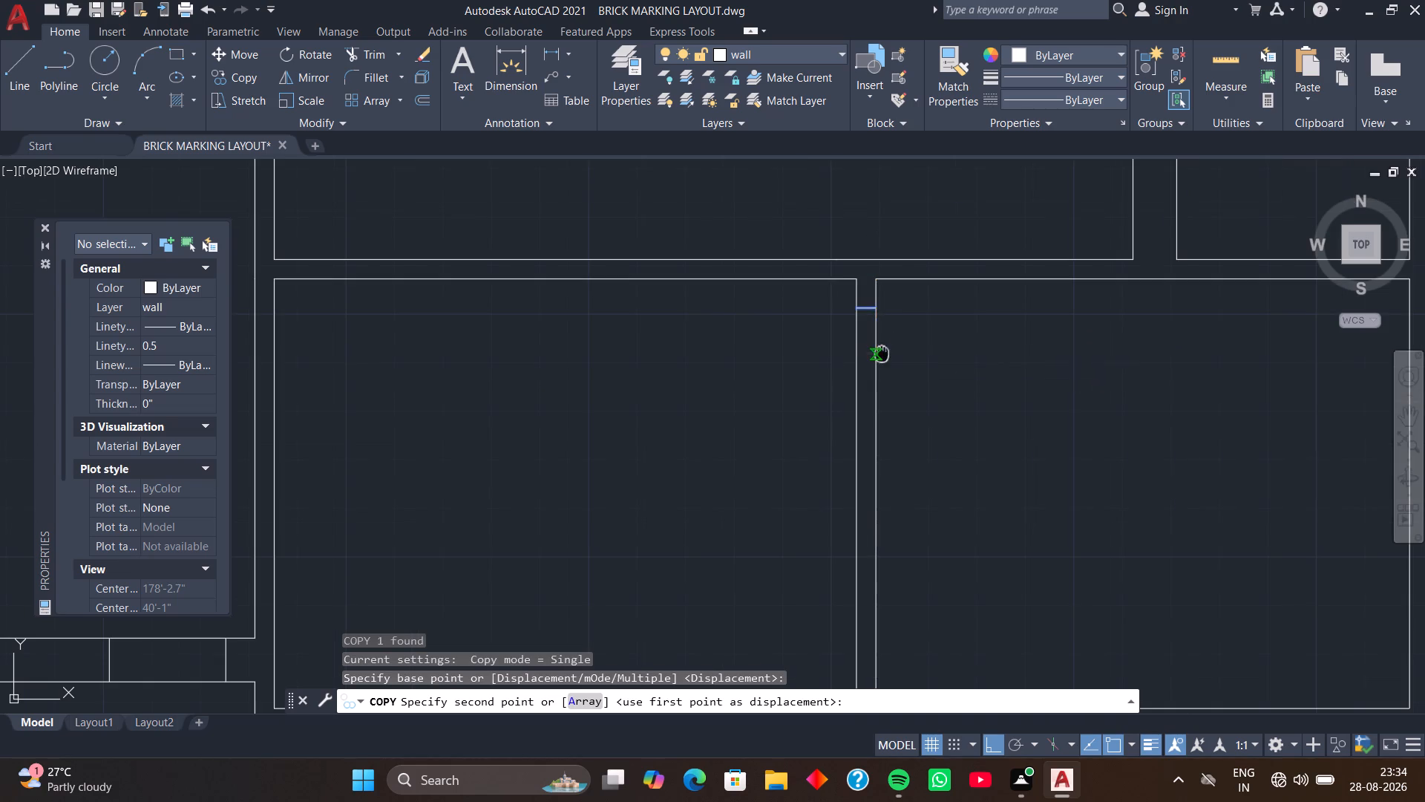
middle_click_drag(879, 350, 868, 293)
type("3'")
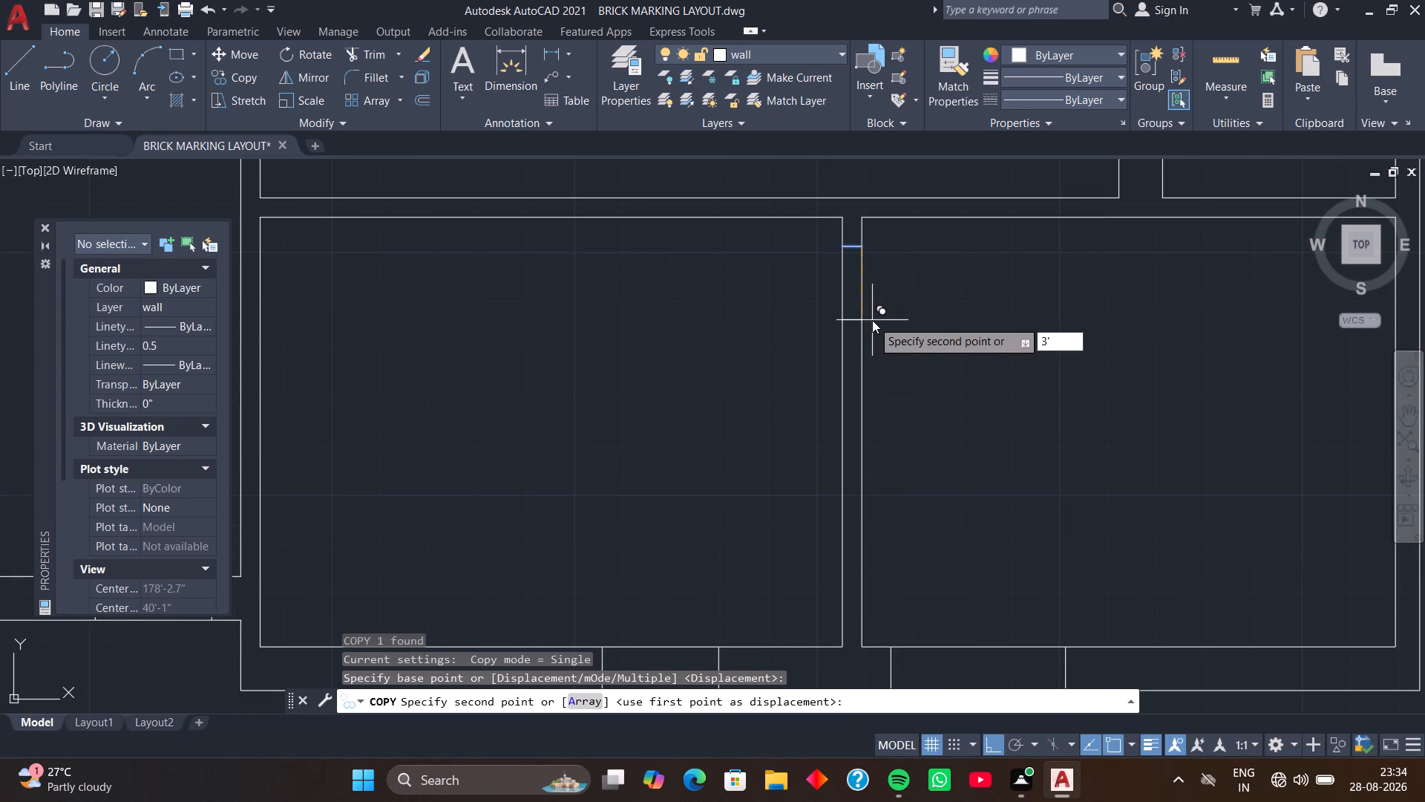
key("Return")
key("space")
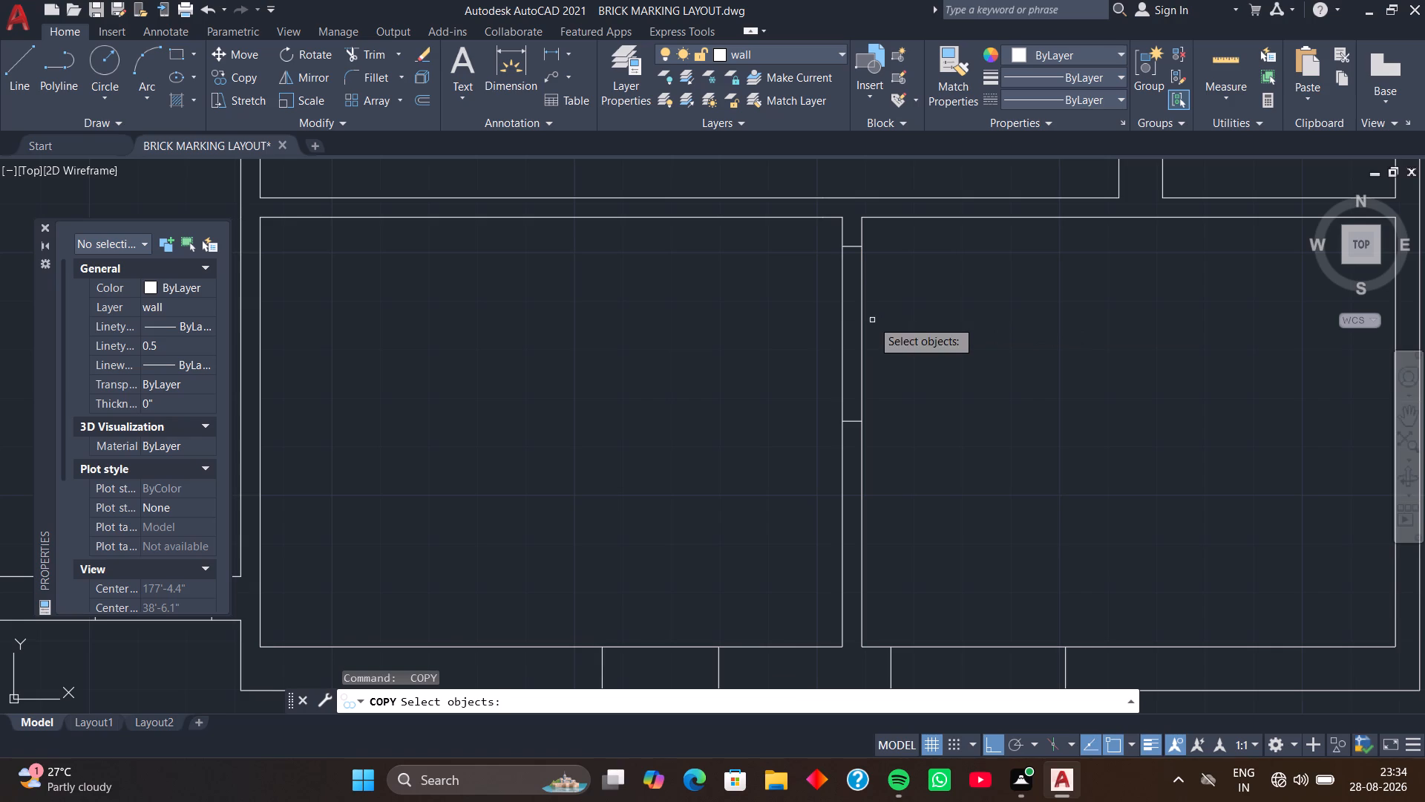
key("space")
Trim both faces of the partition between its two short lines to open the doorway between the small southeast rooms.
type("TR")
key("space")
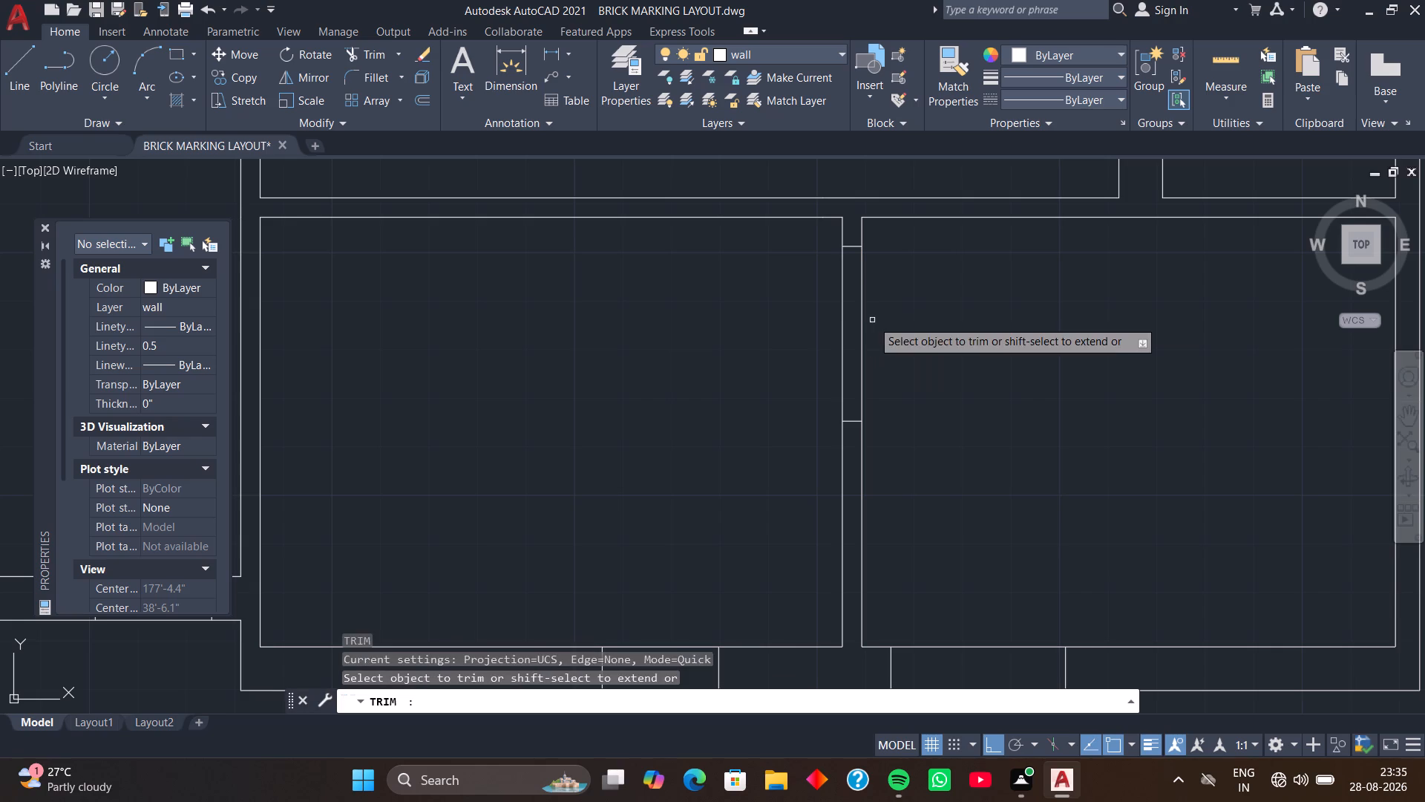
left_click_drag(872, 320, 816, 346)
scroll(816, 346, "down", 3)
middle_click_drag(816, 346, 779, 346)
key("space")
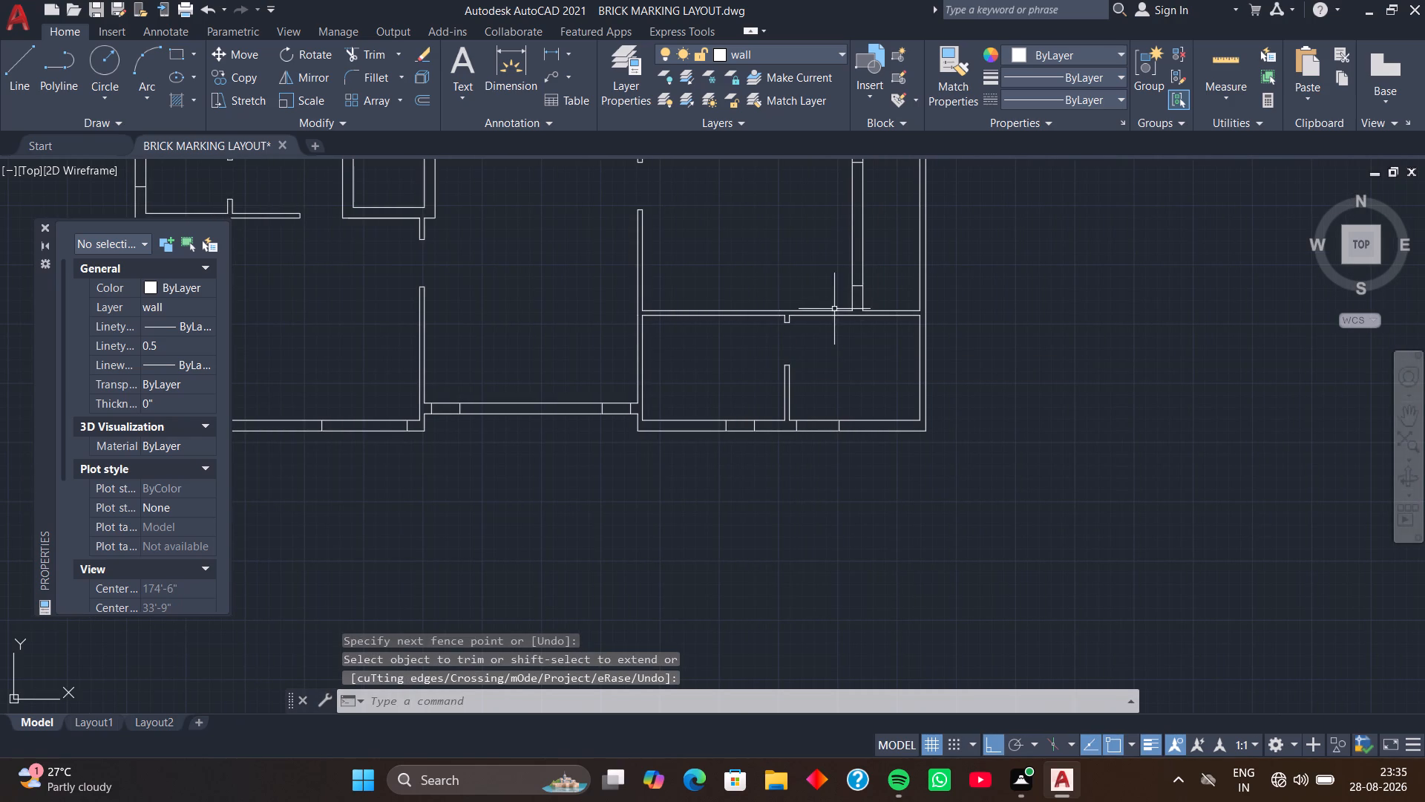
Draw a short line across the large east room's south wall, in line with the partition's east face.
scroll(809, 323, "up", 3)
middle_click_drag(805, 322, 836, 403)
scroll(767, 388, "up", 3)
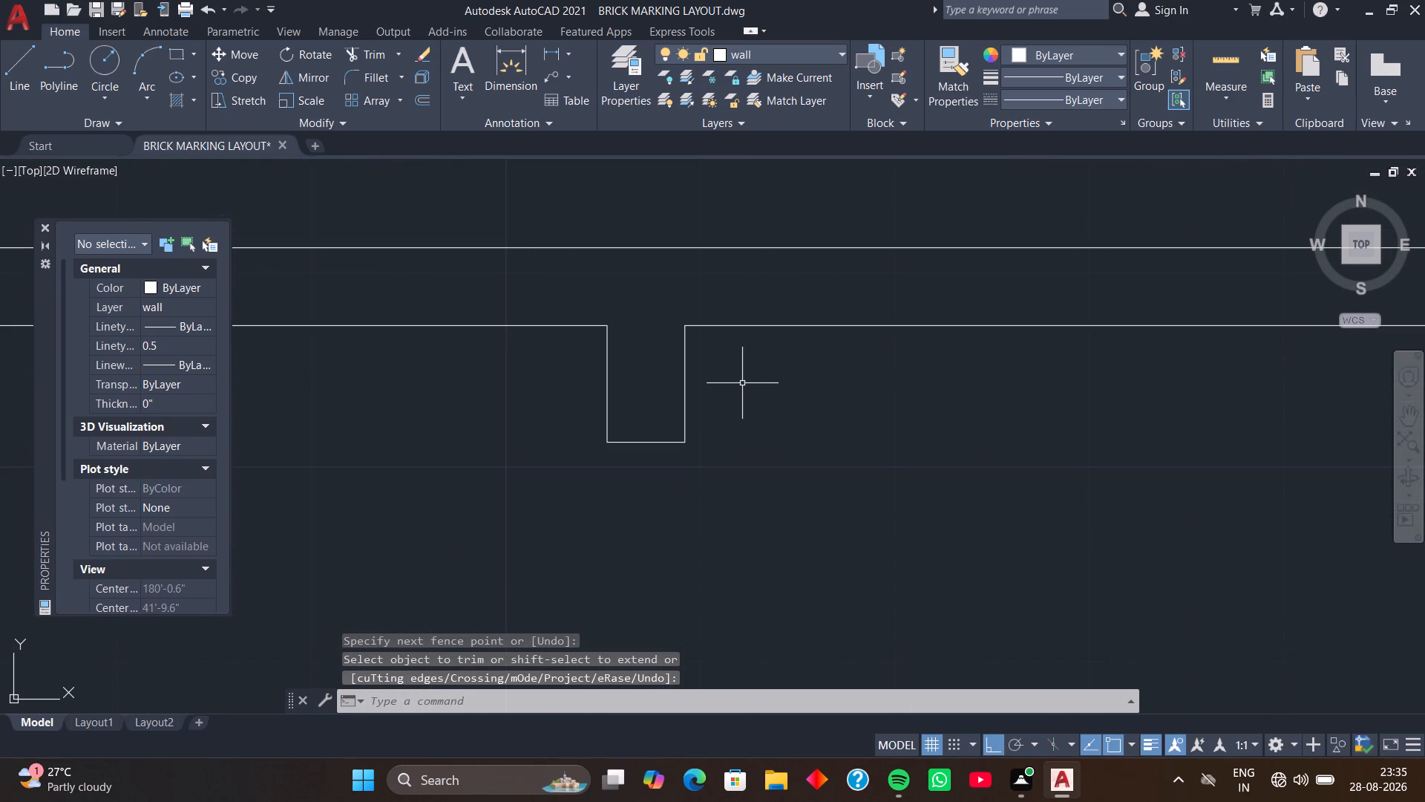
key("l")
key("space")
left_click(684, 329)
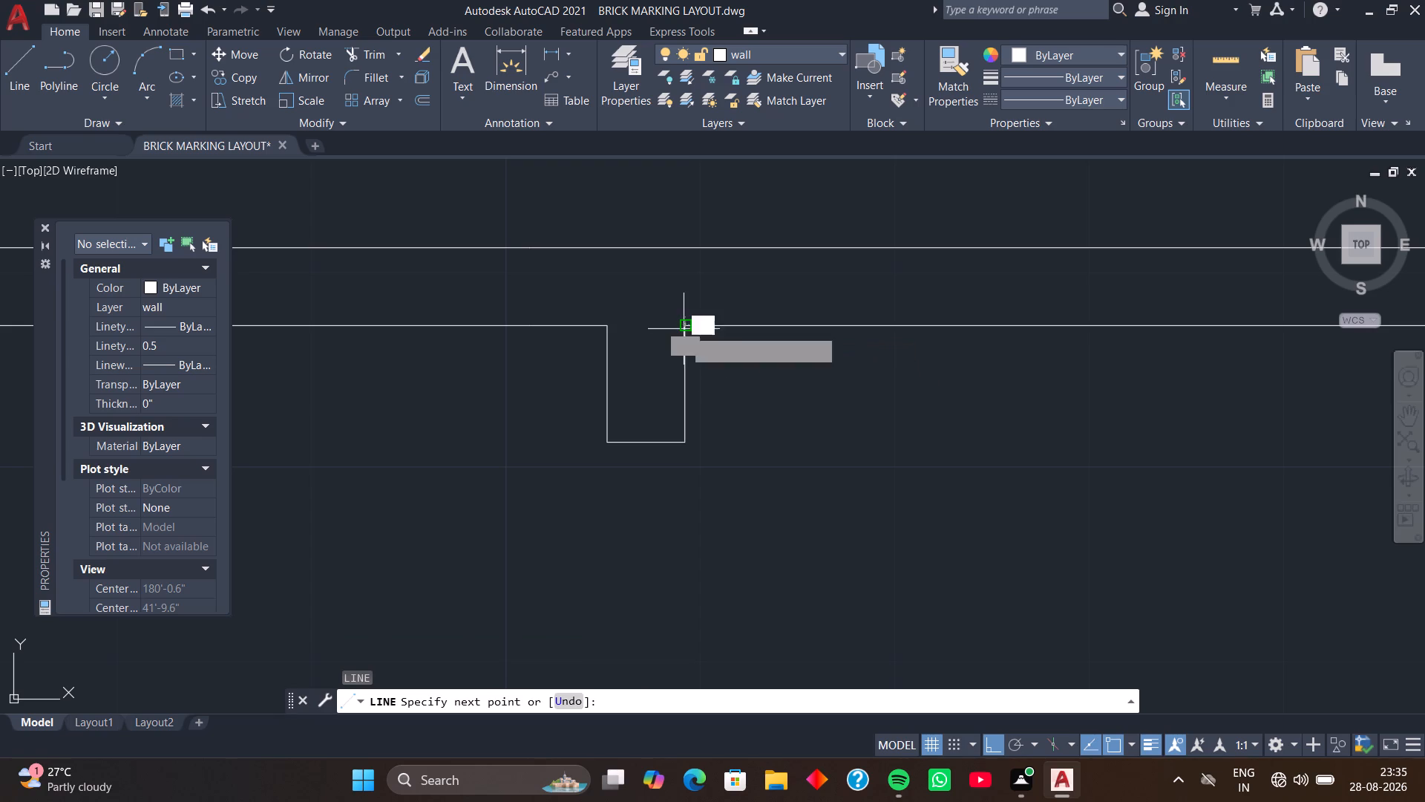
left_click(687, 246)
key("space")
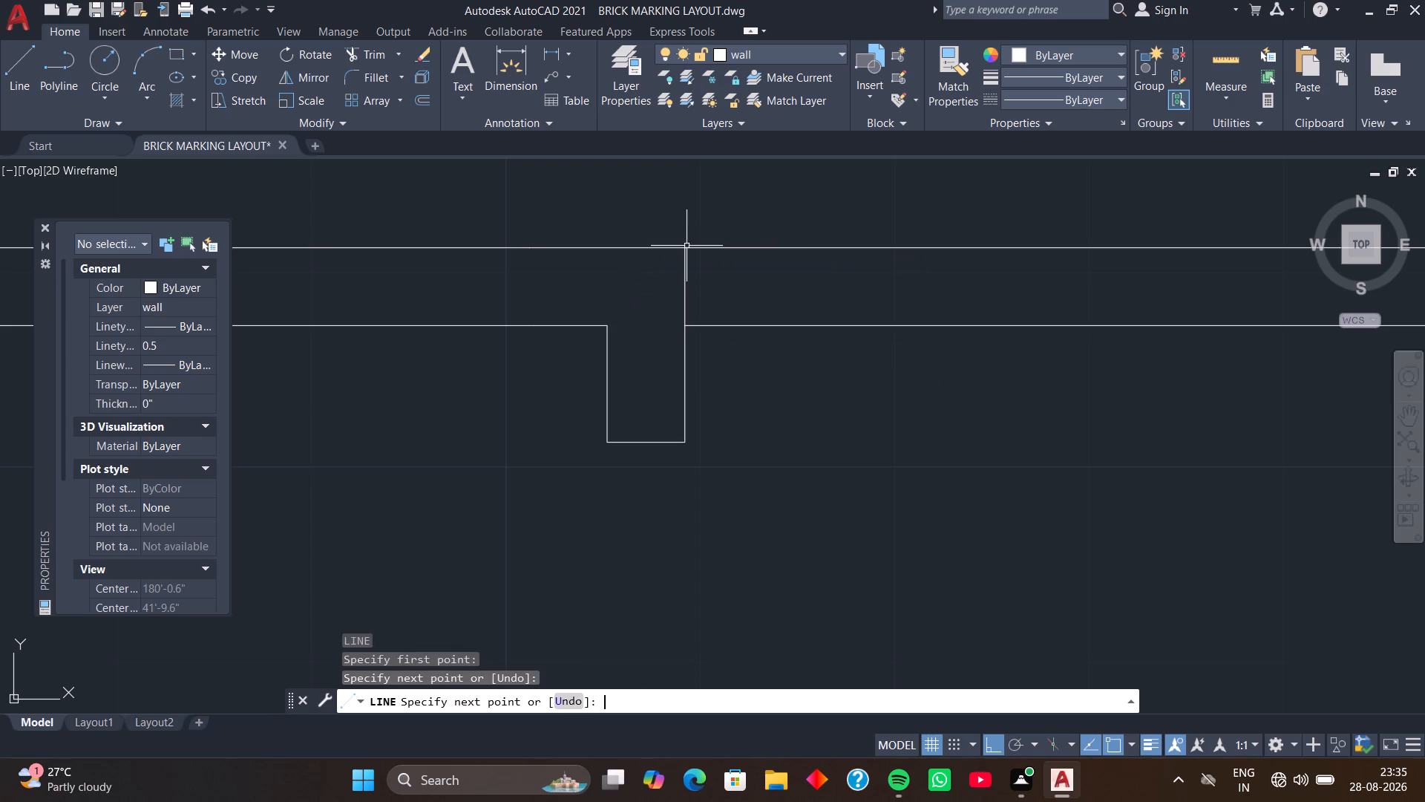
Move the short line across the large east room's south wall 6" east.
left_click(684, 284)
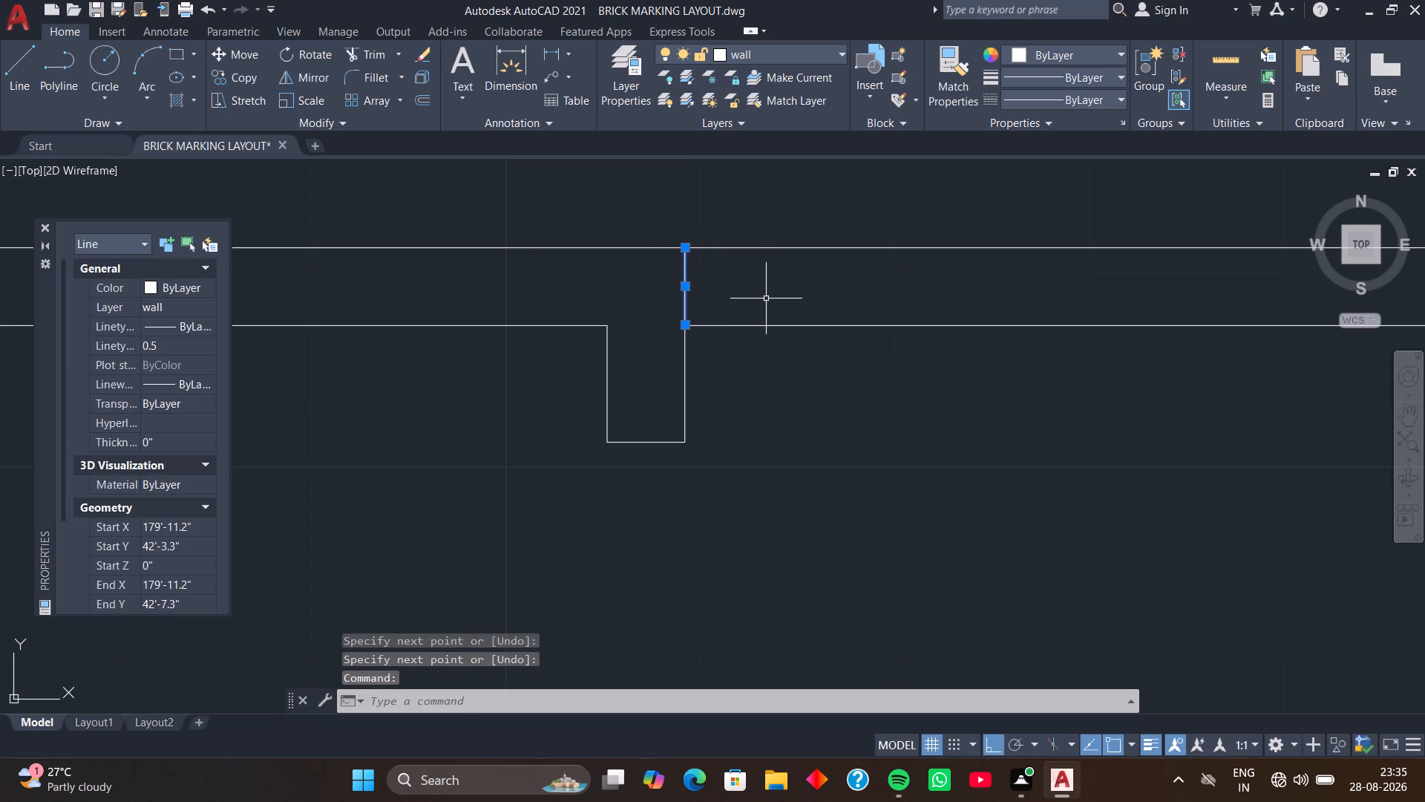
type("M")
key("space")
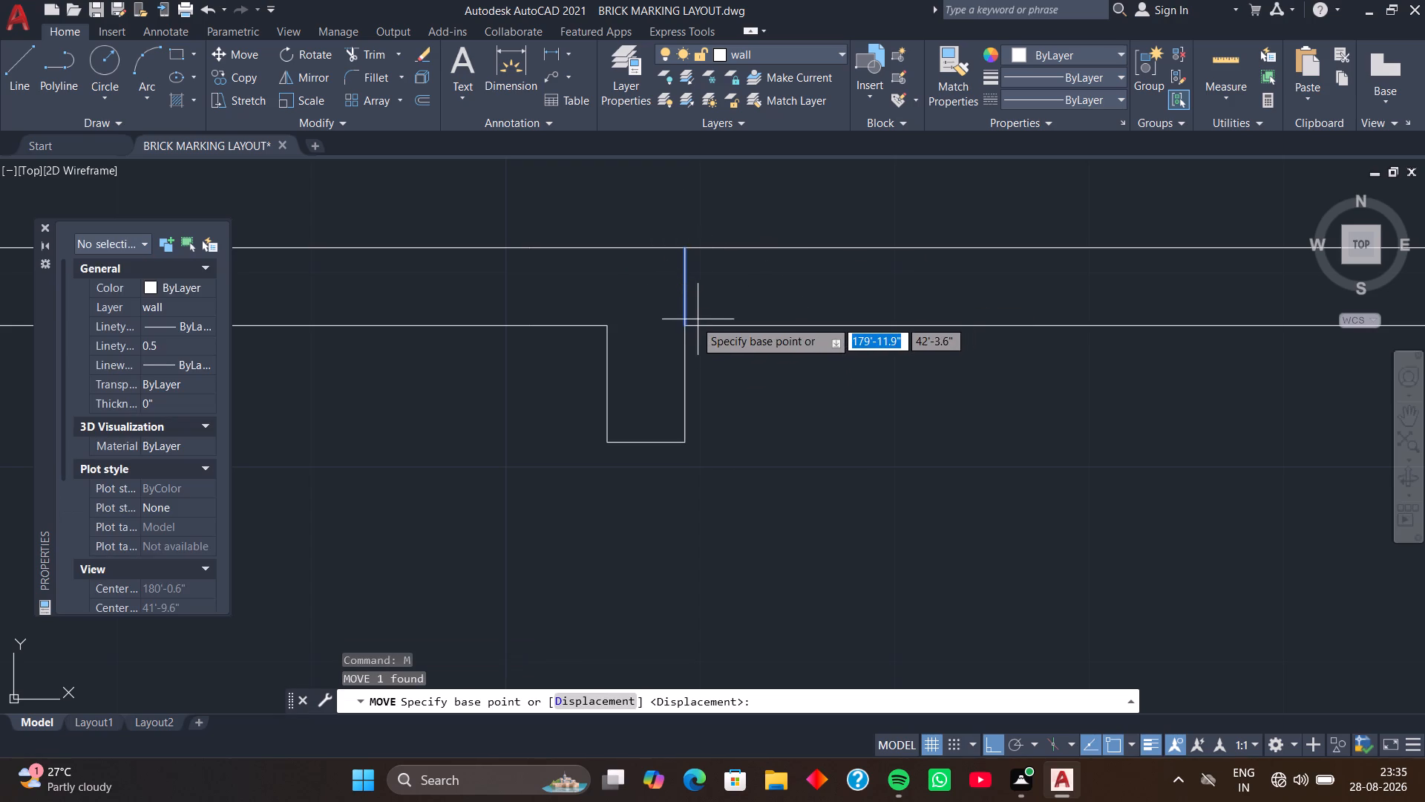
left_click(687, 326)
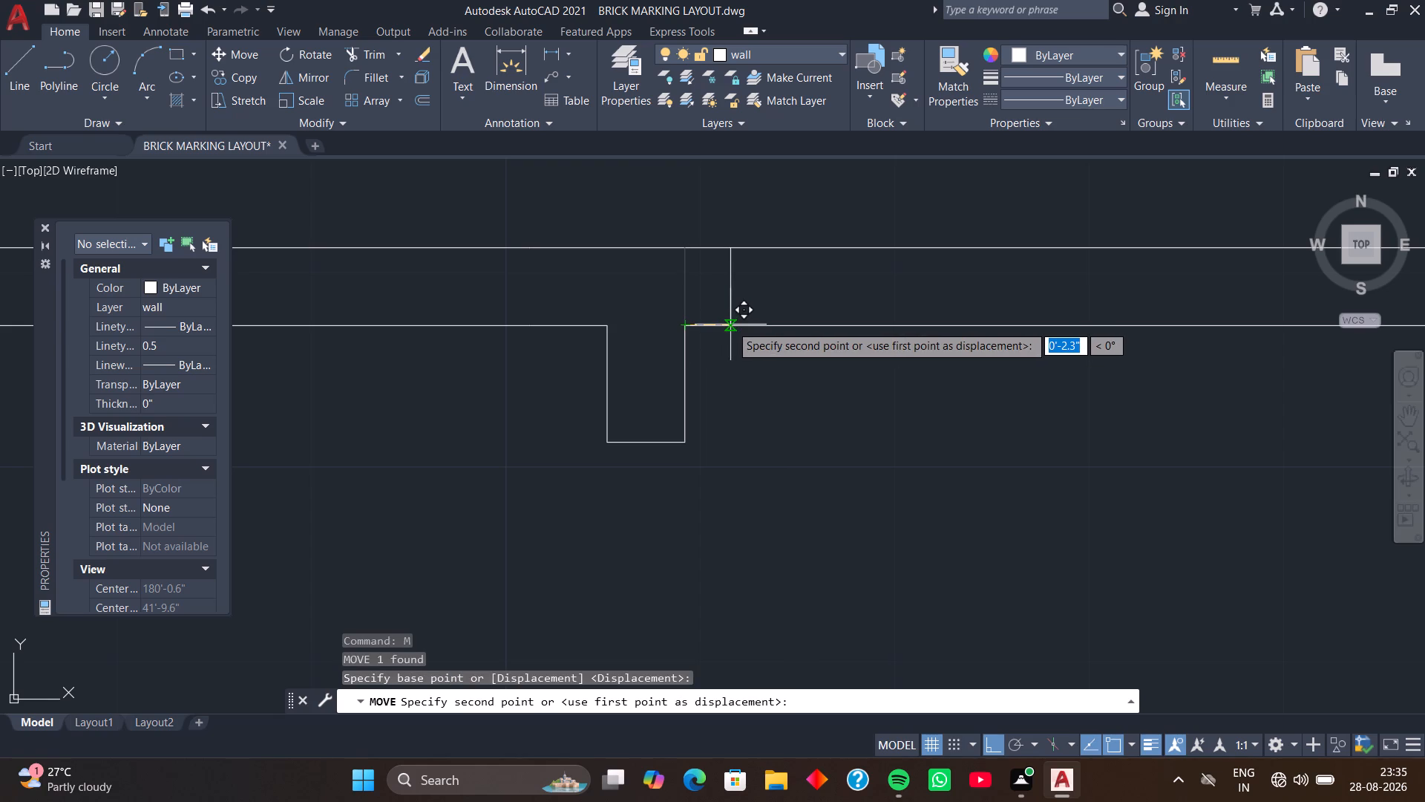
key("6")
key("Return")
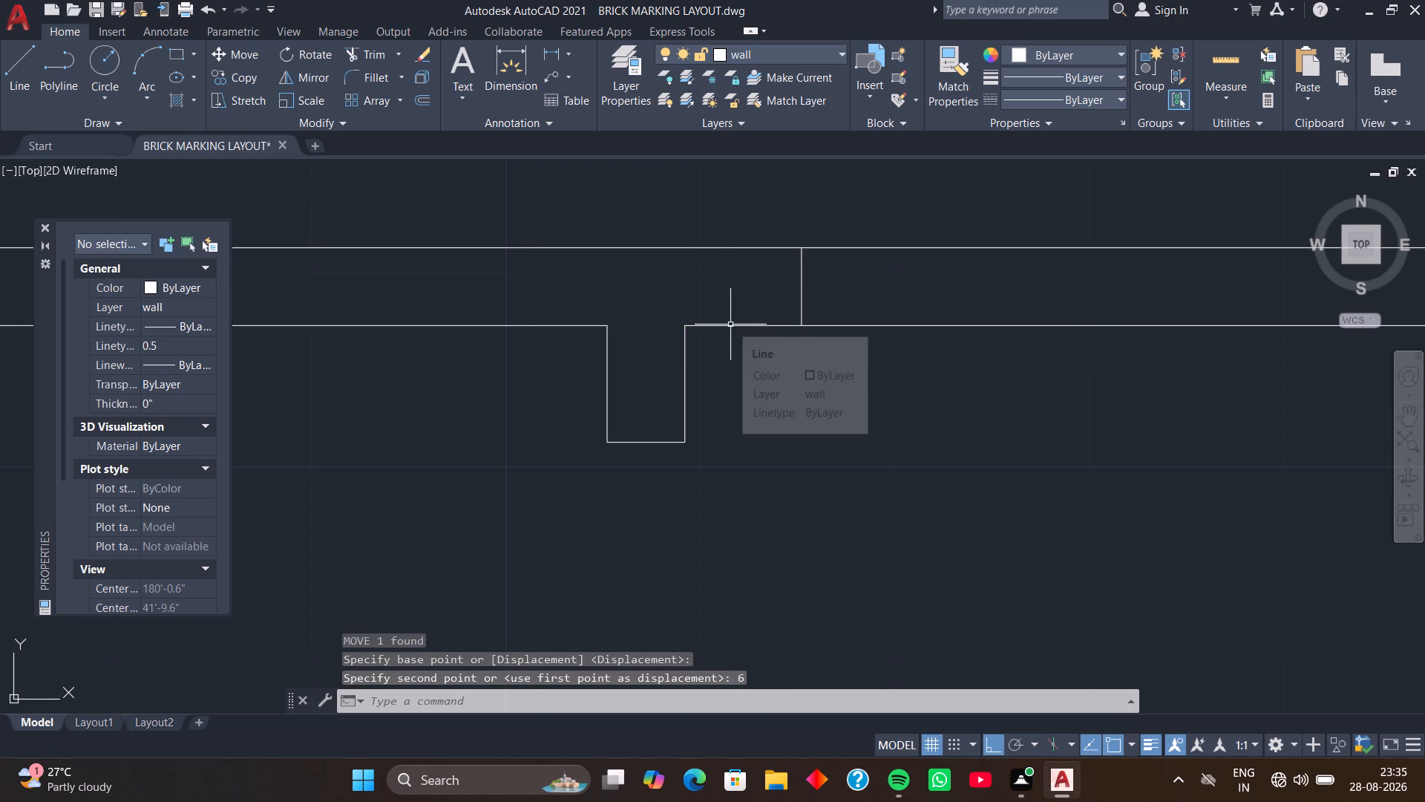
Copy the short line 3' east along the large east room's south wall.
left_click(800, 303)
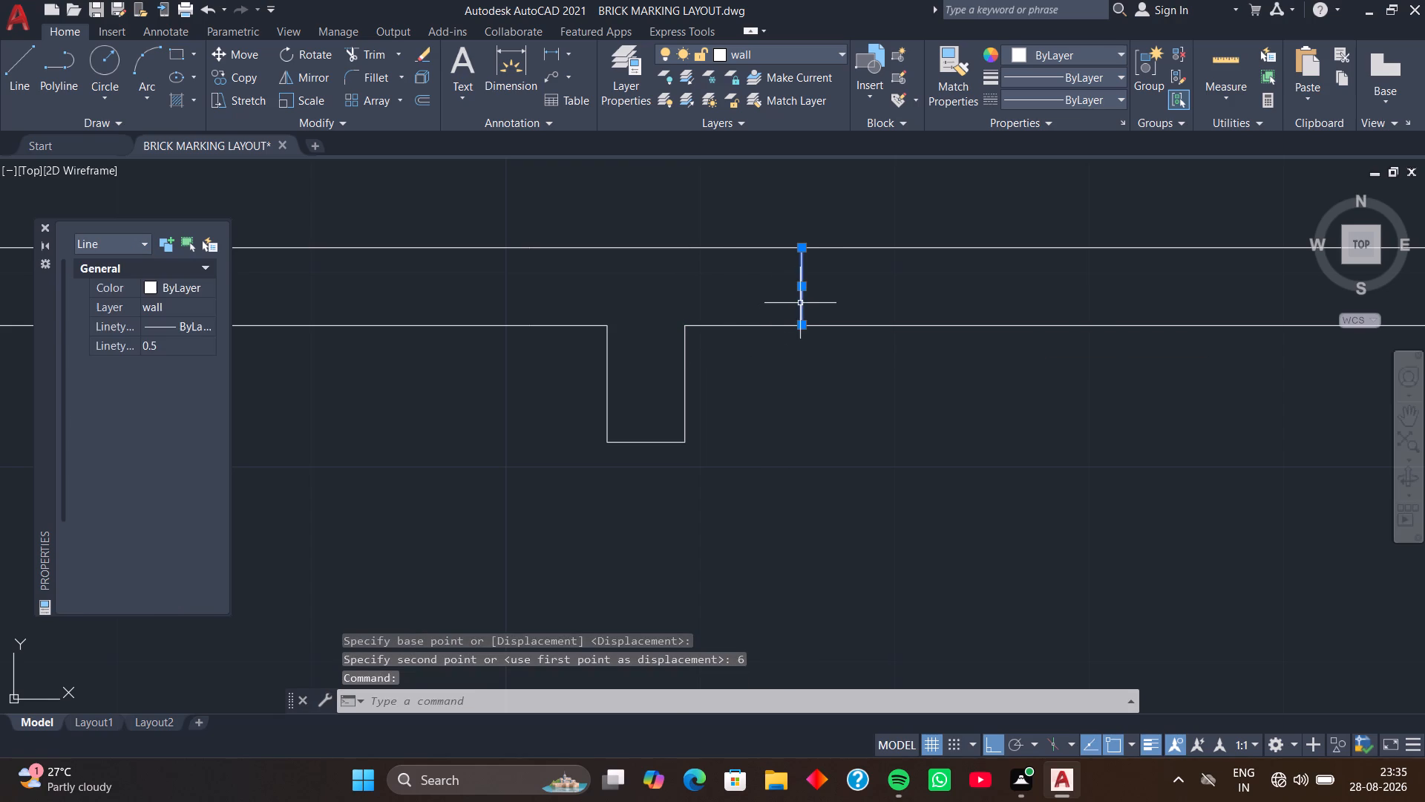
type("CO")
key("space")
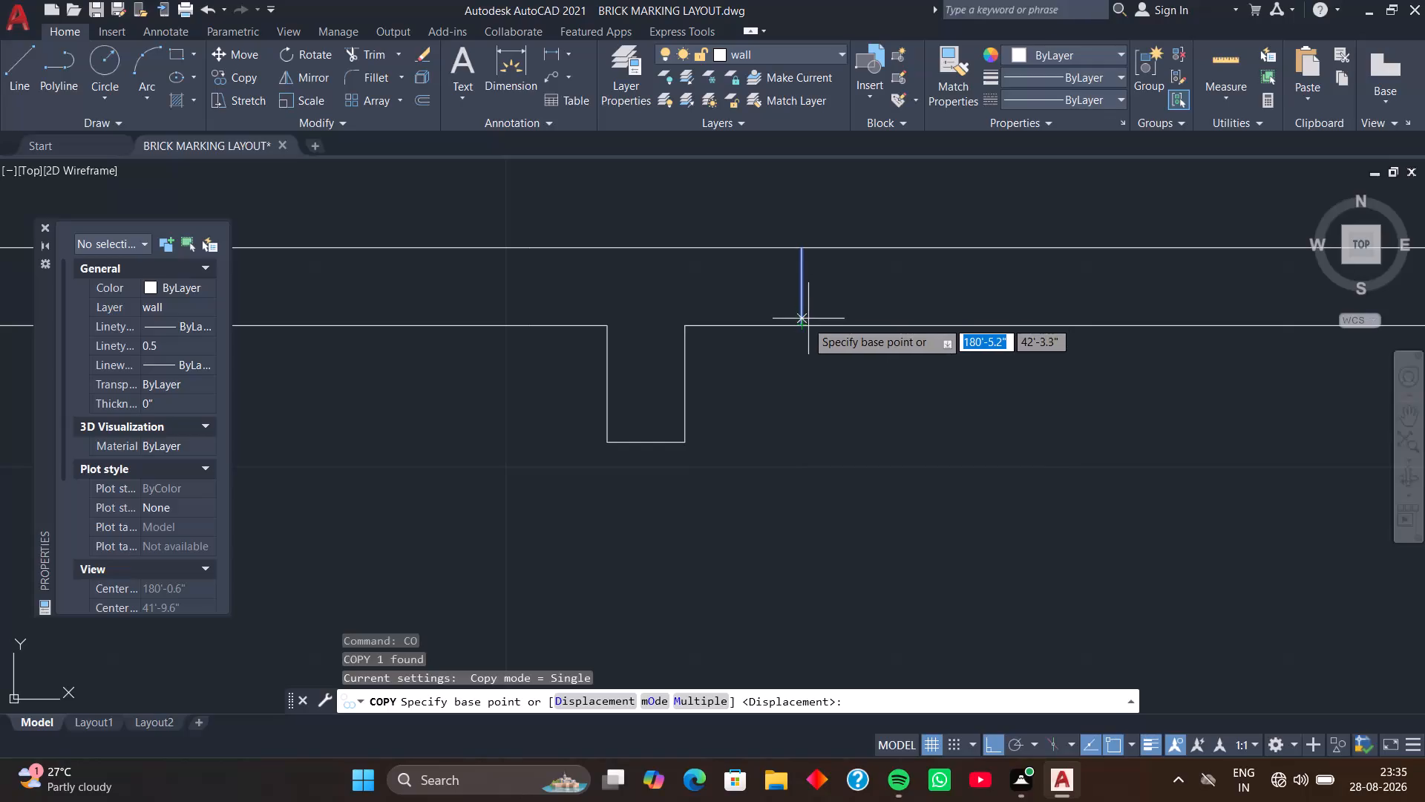
left_click(802, 325)
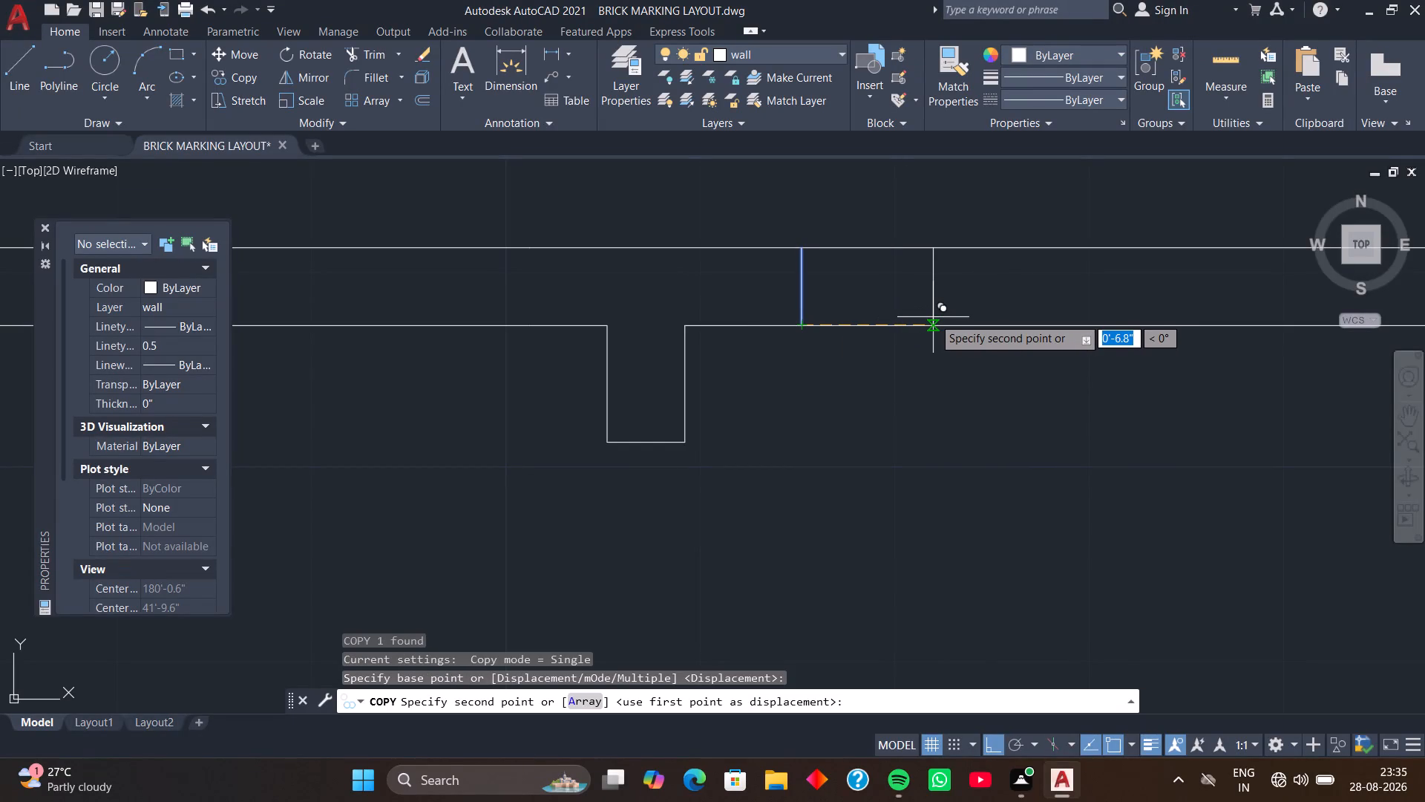
type("3'")
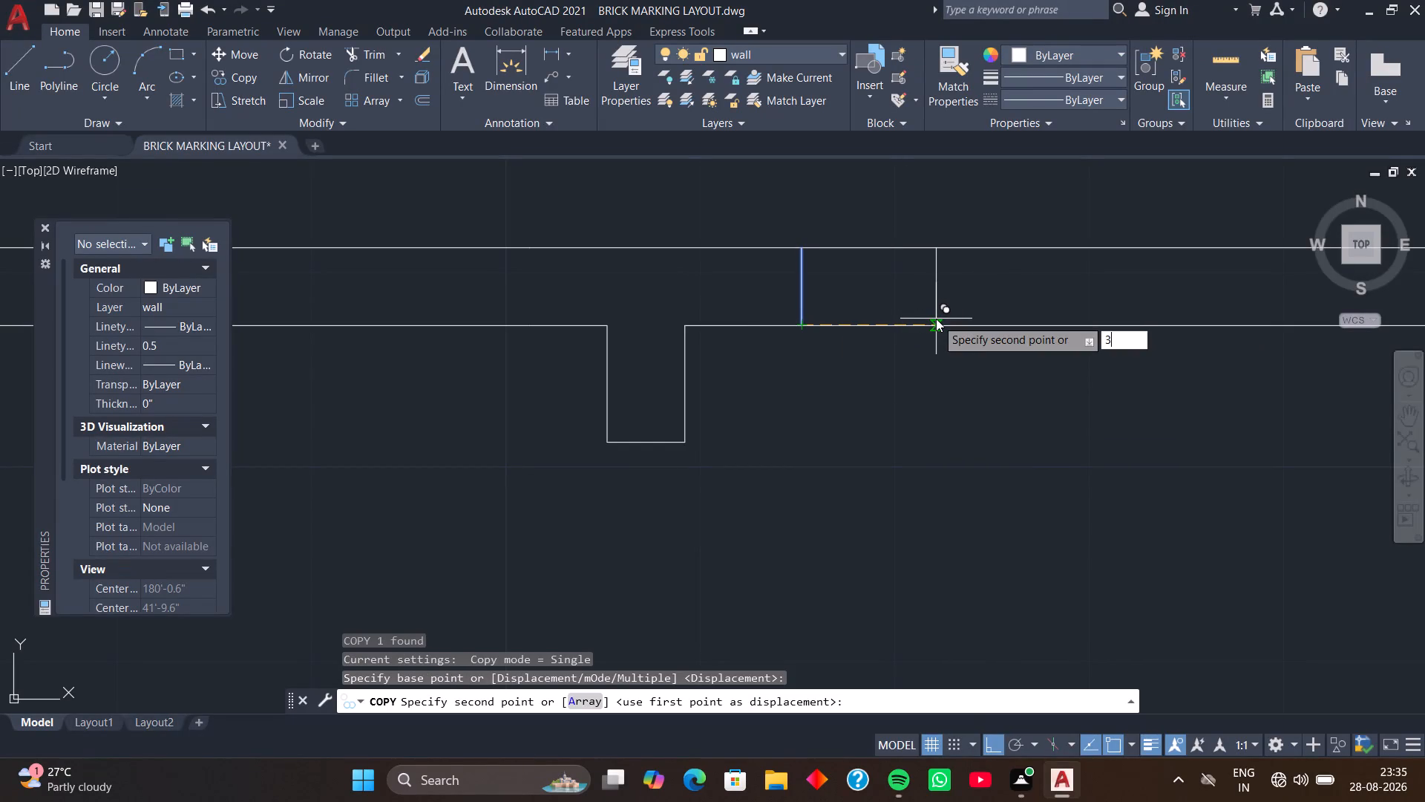
key("Return")
Trim both faces of the large east room's south wall between its two short lines to open the doorway.
scroll(937, 319, "down", 4)
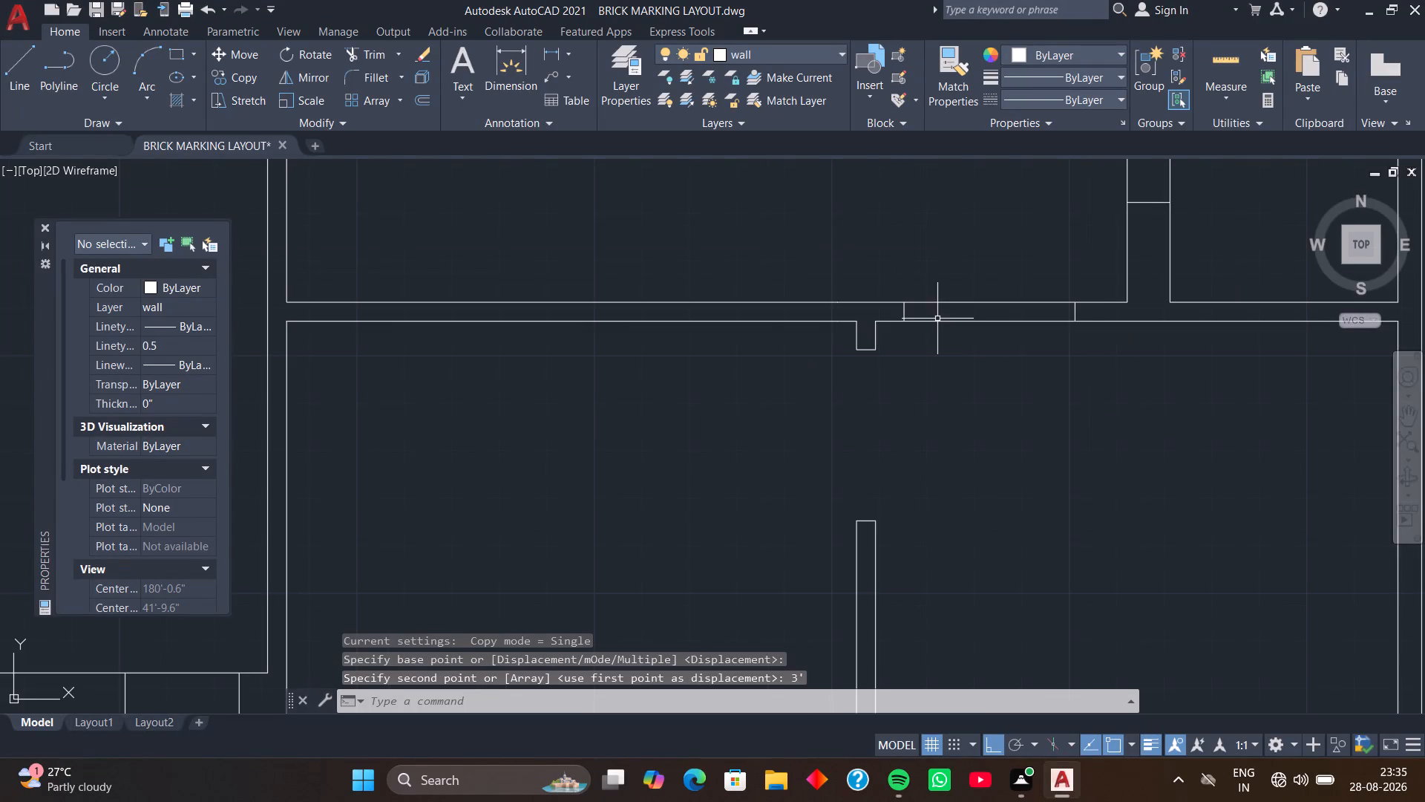
middle_click_drag(937, 319, 894, 328)
type("TR")
key("space")
left_click_drag(974, 299, 984, 355)
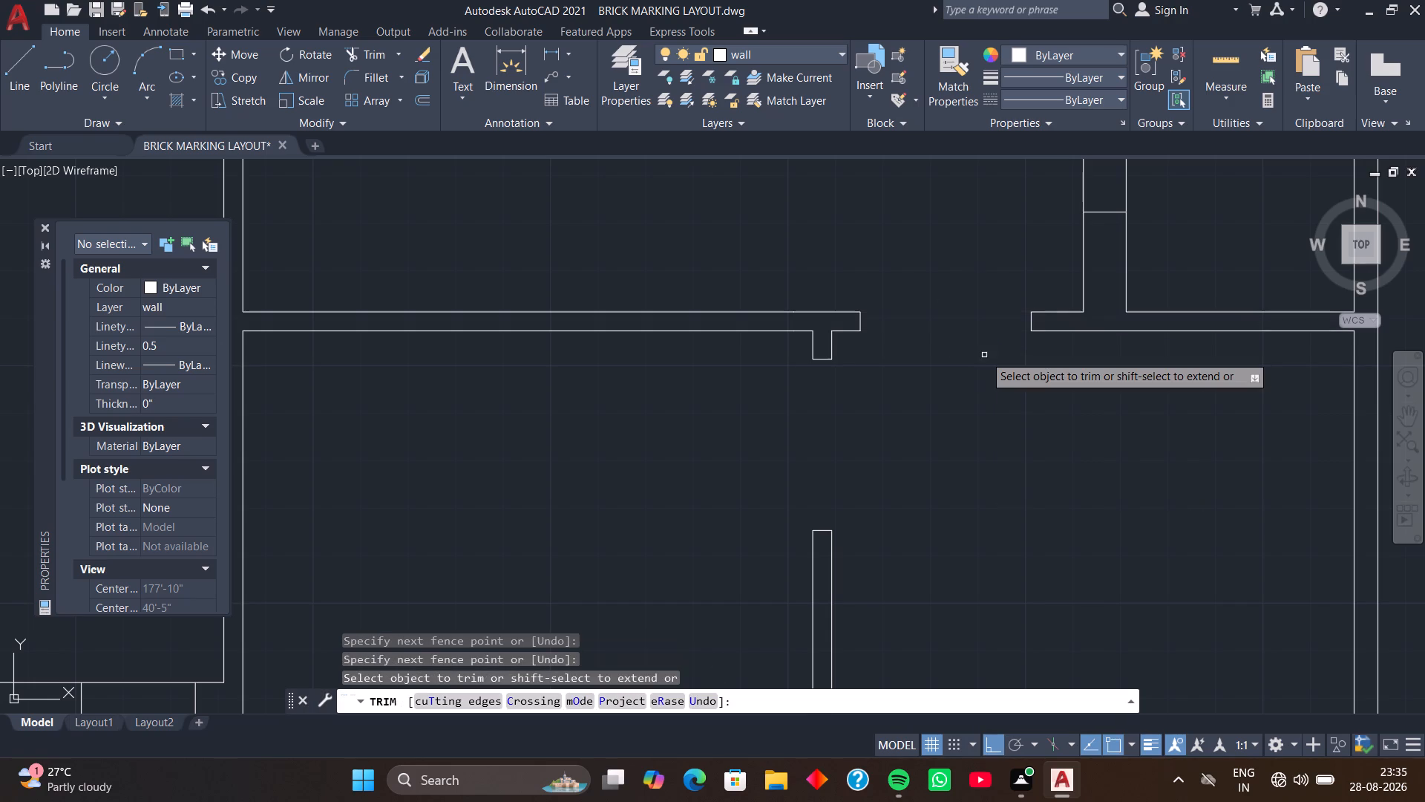
scroll(984, 355, "down", 2)
middle_click_drag(991, 379, 943, 351)
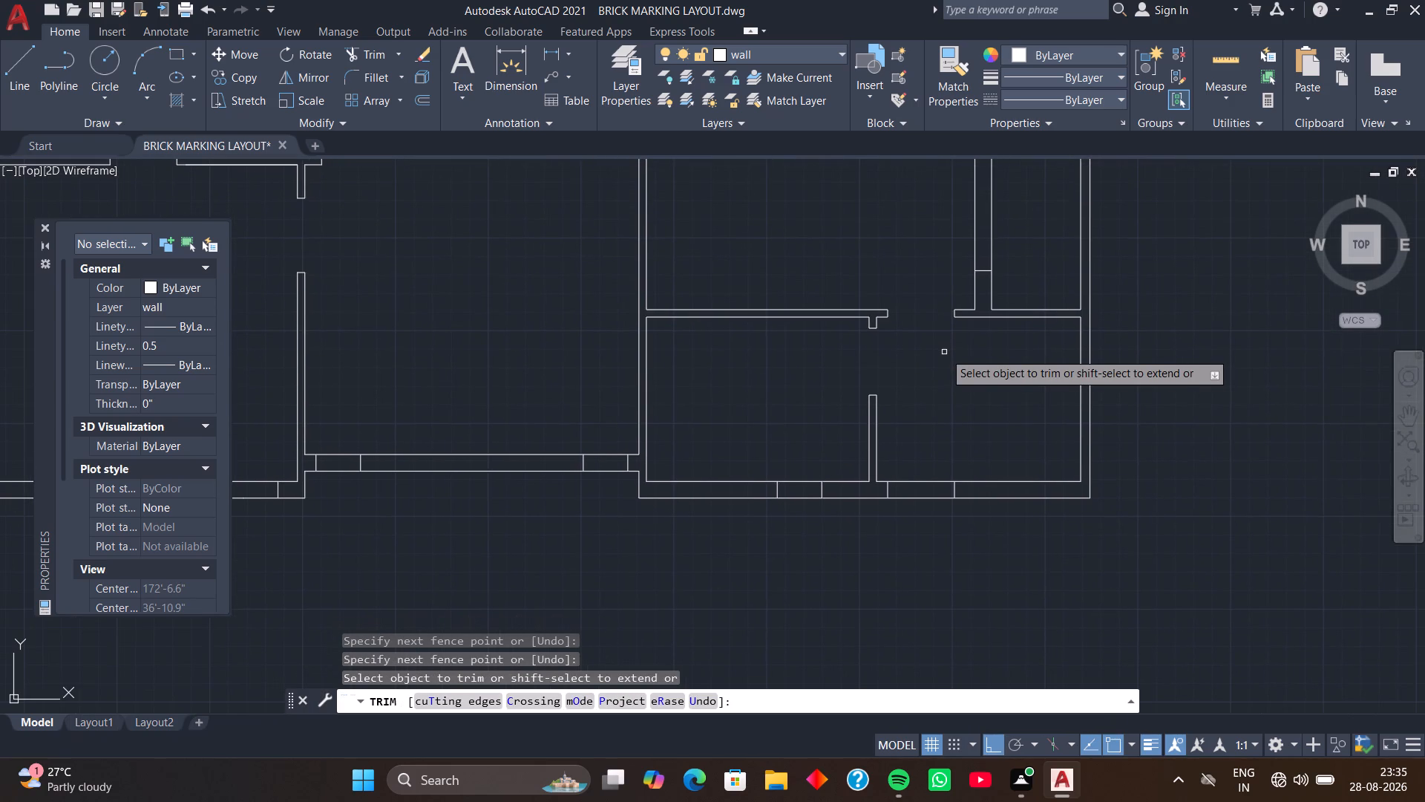
middle_click_drag(960, 378, 920, 328)
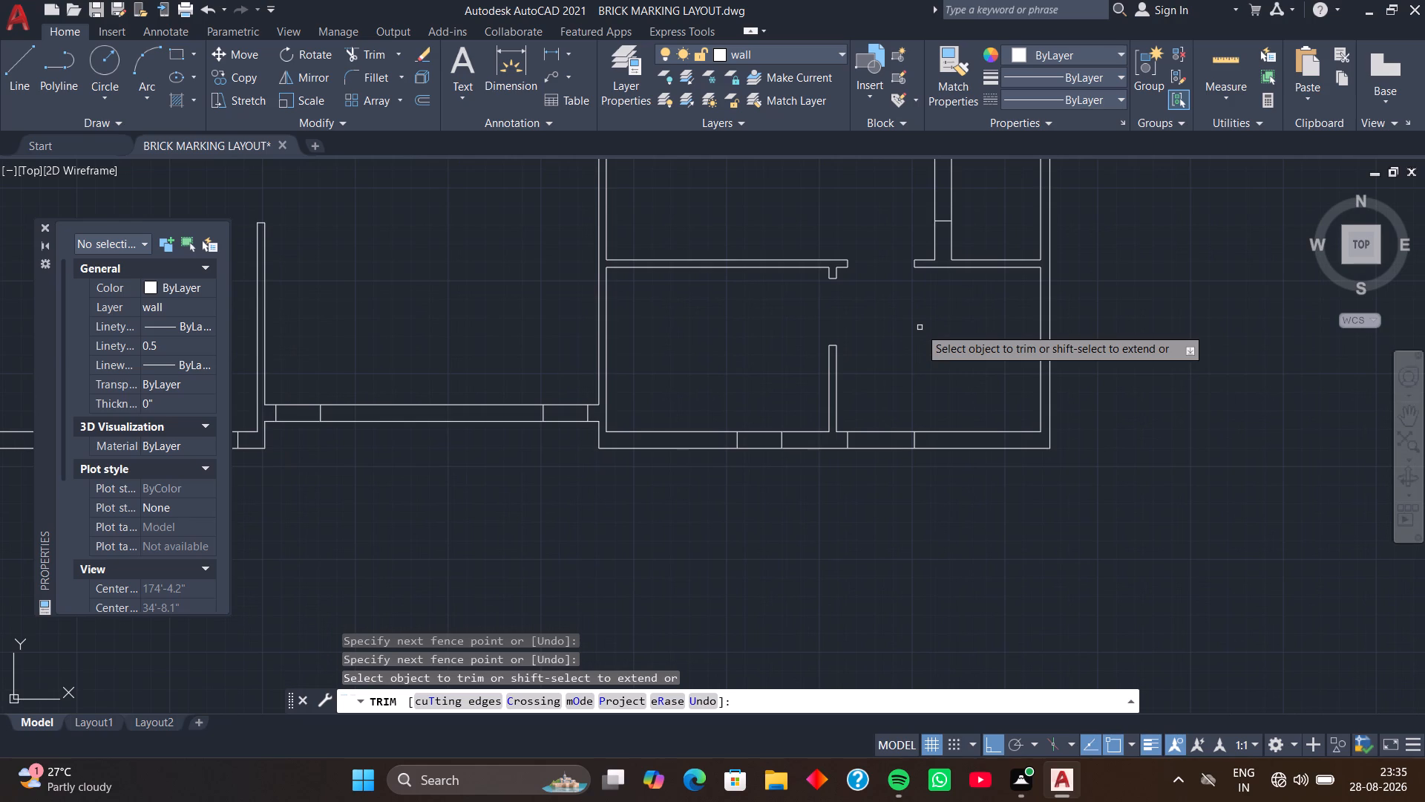
scroll(908, 318, "down", 3)
middle_click_drag(889, 263, 945, 366)
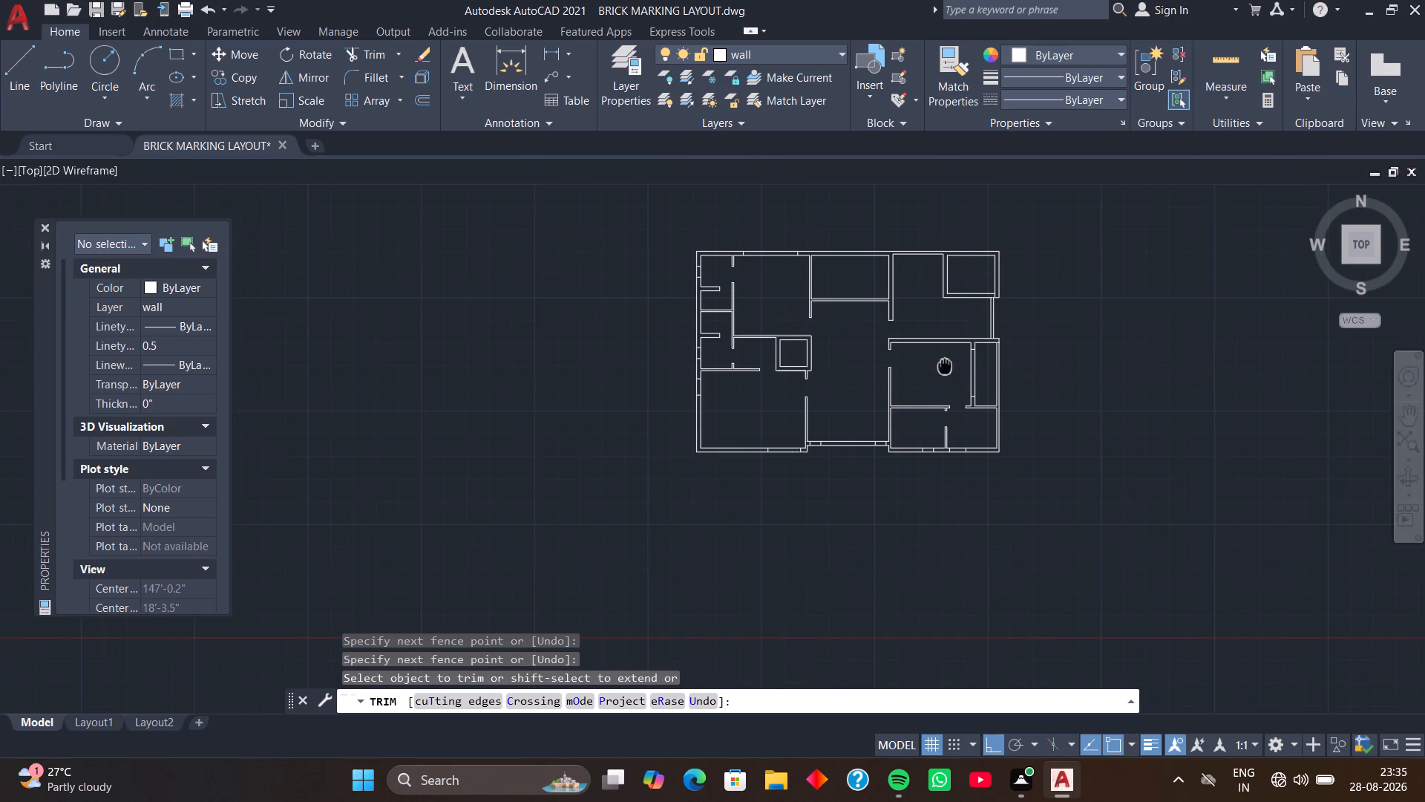
middle_click_drag(945, 366, 946, 367)
middle_click_drag(844, 356, 879, 427)
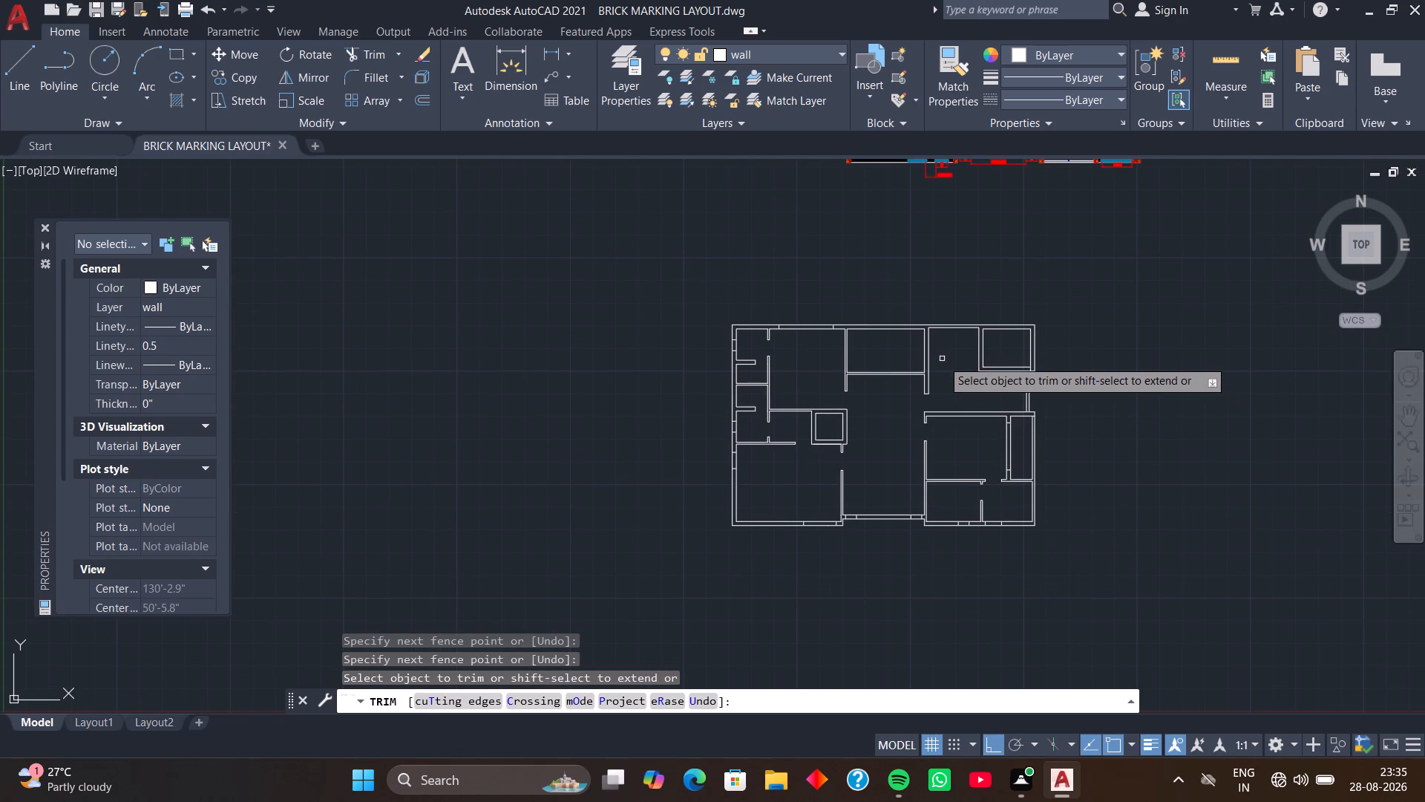
scroll(942, 359, "up", 2)
key("space")
Draw two short lines across the outer north wall, in line with both faces of the partition east of the middle north room.
middle_click_drag(926, 312, 926, 407)
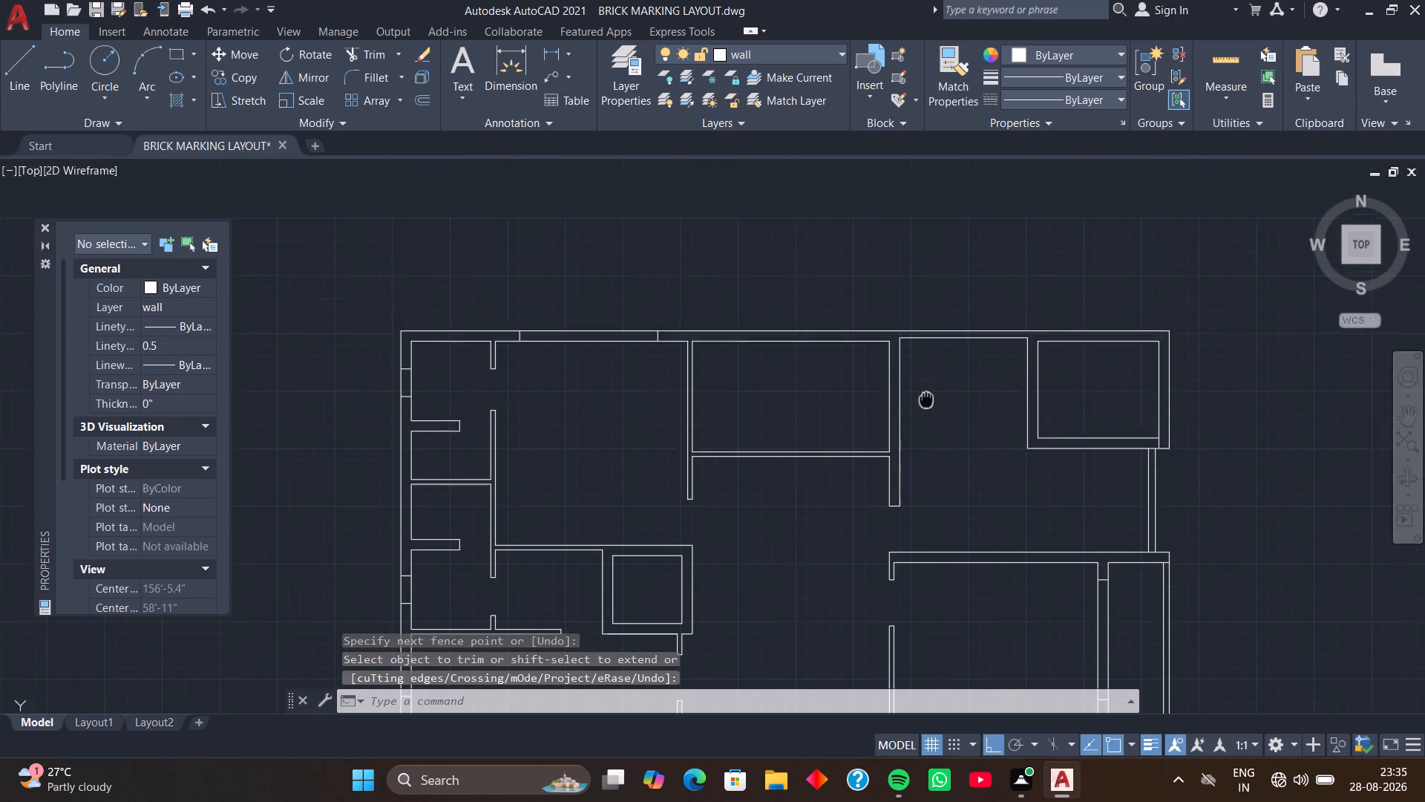
middle_click_drag(926, 407, 926, 426)
scroll(926, 393, "up", 3)
middle_click_drag(918, 408, 911, 440)
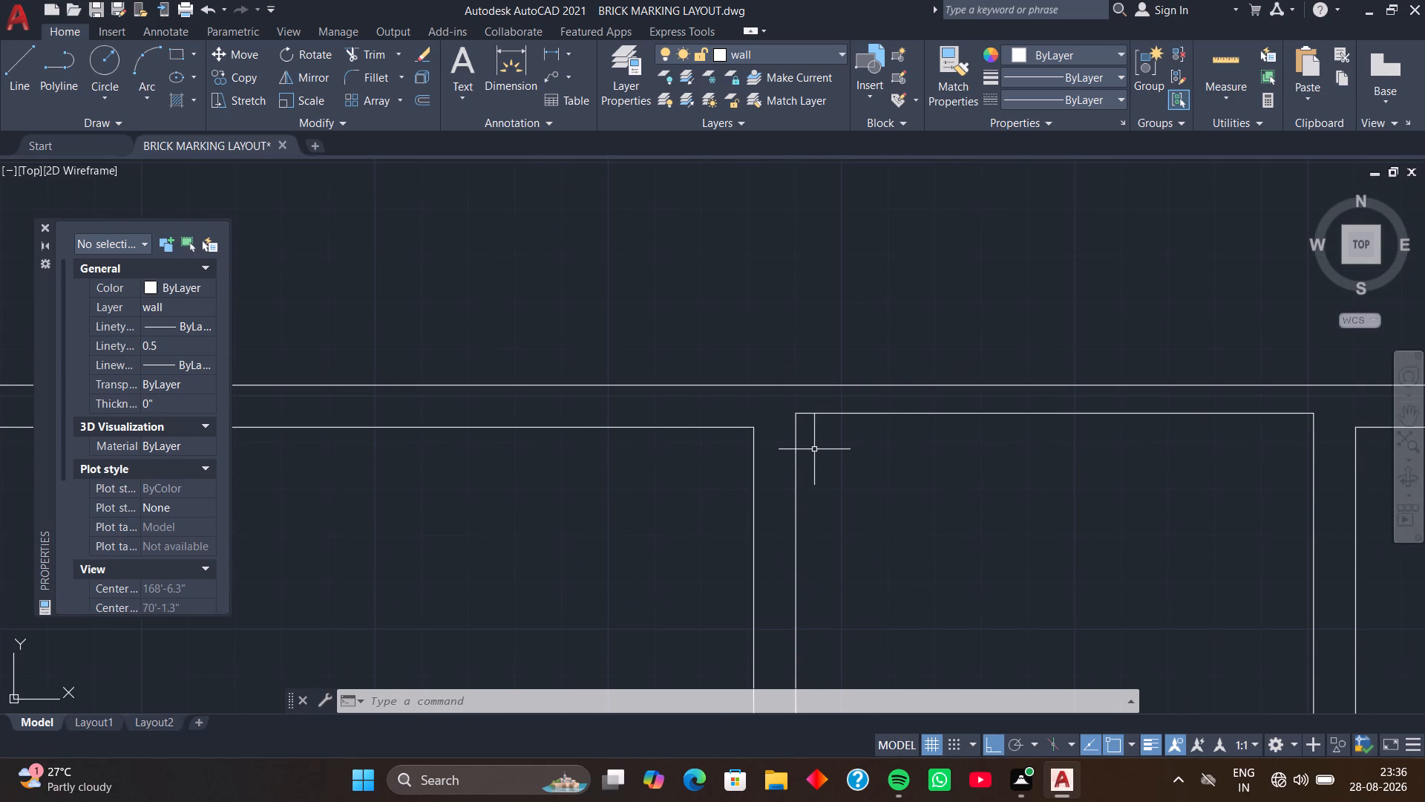
type("L")
key("space")
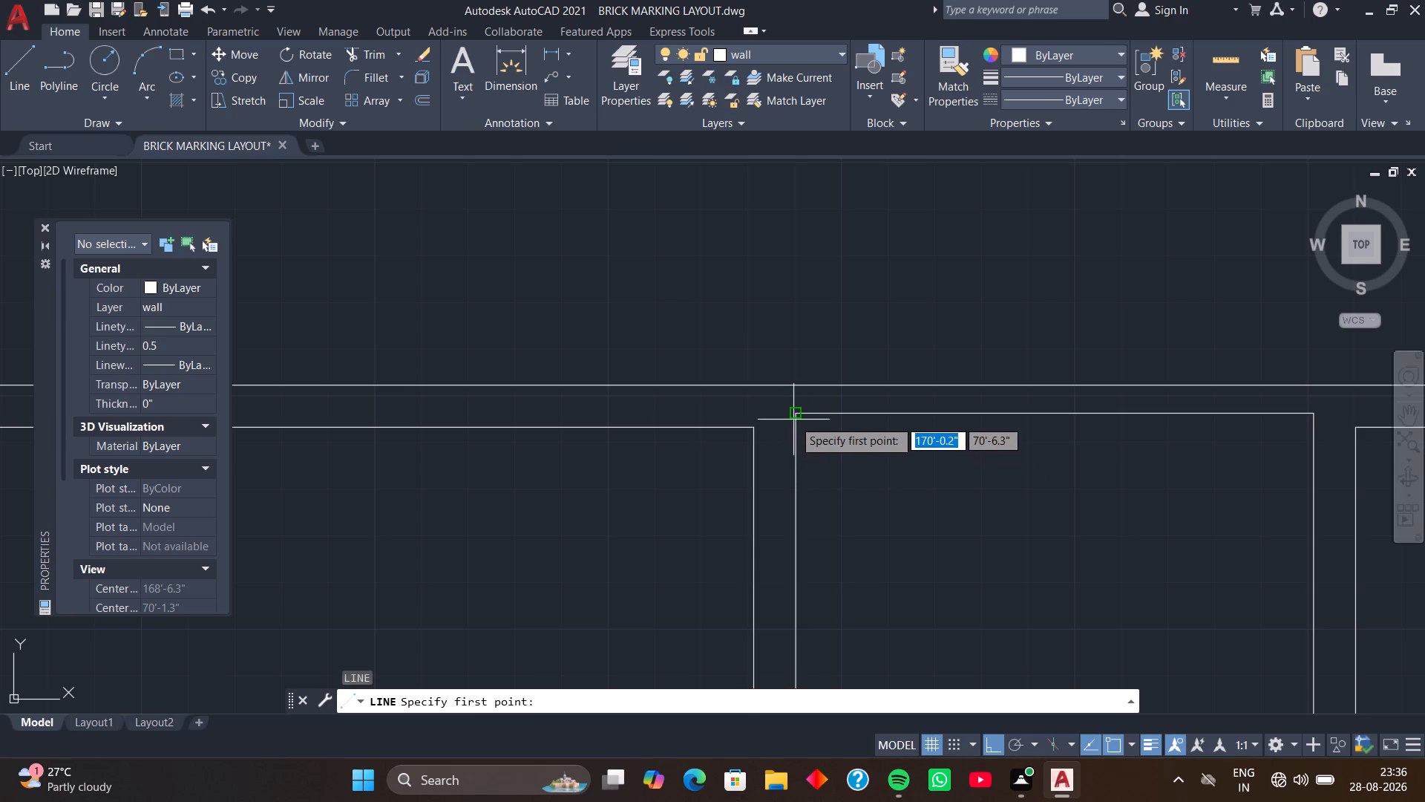
left_click(794, 416)
left_click(793, 390)
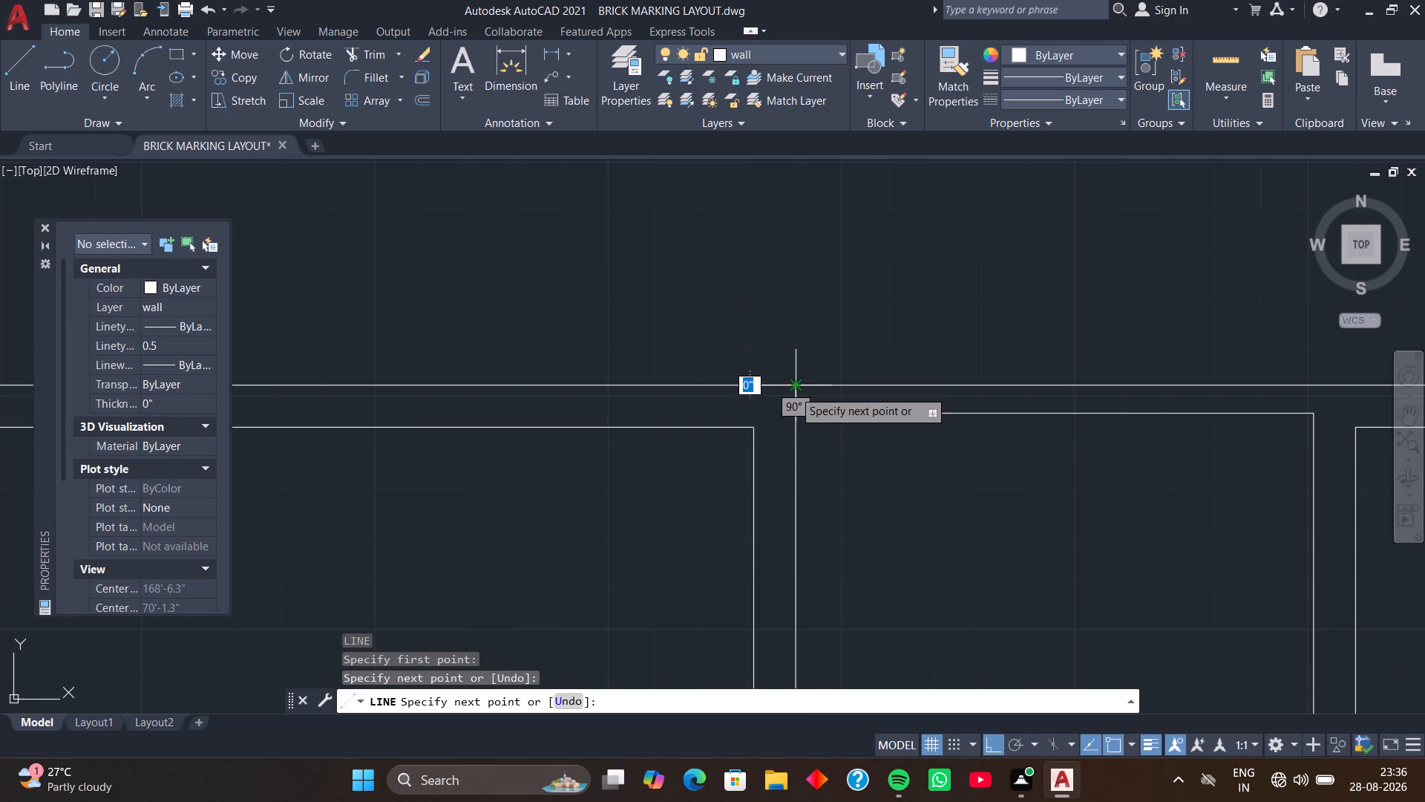
key("space")
key("space")
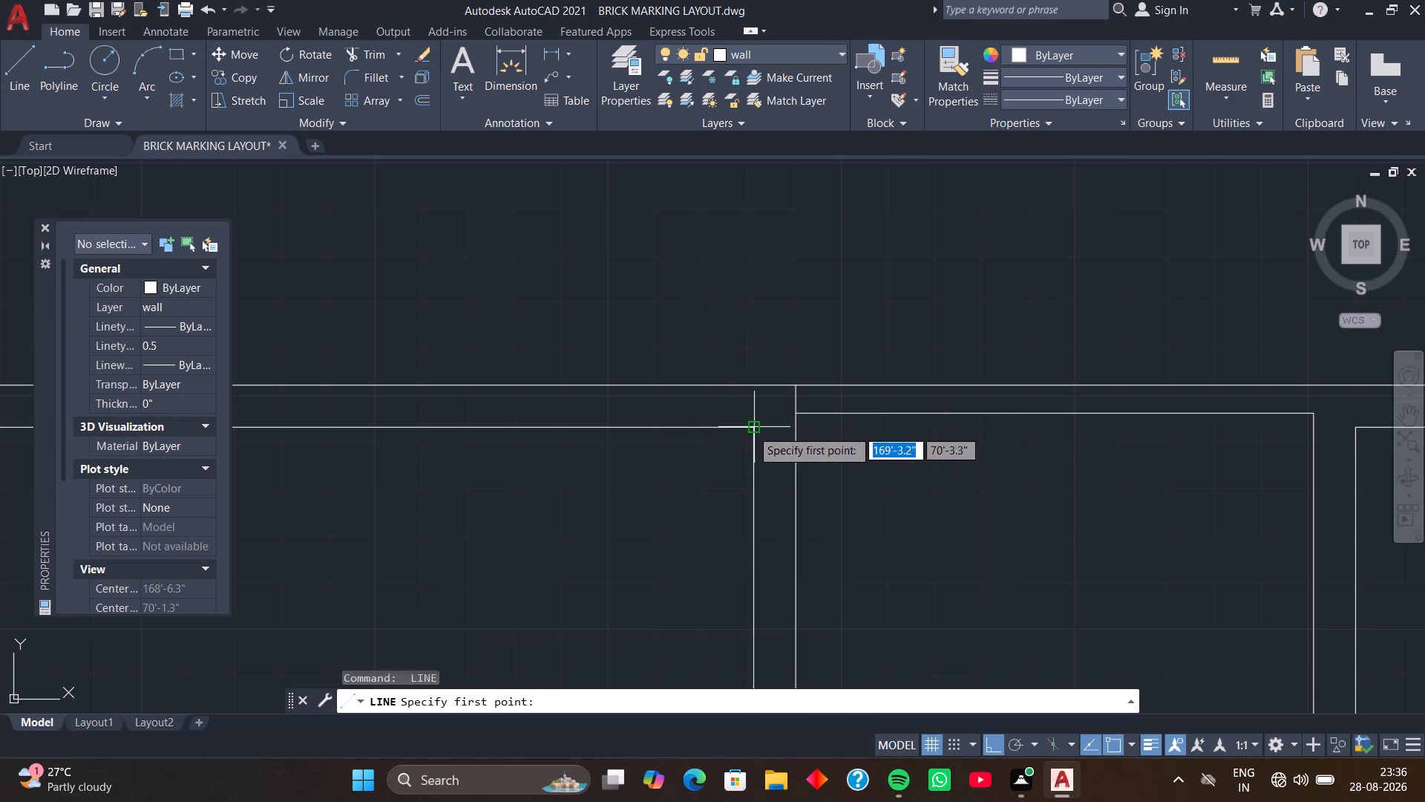
left_click(751, 429)
left_click(753, 388)
key("space")
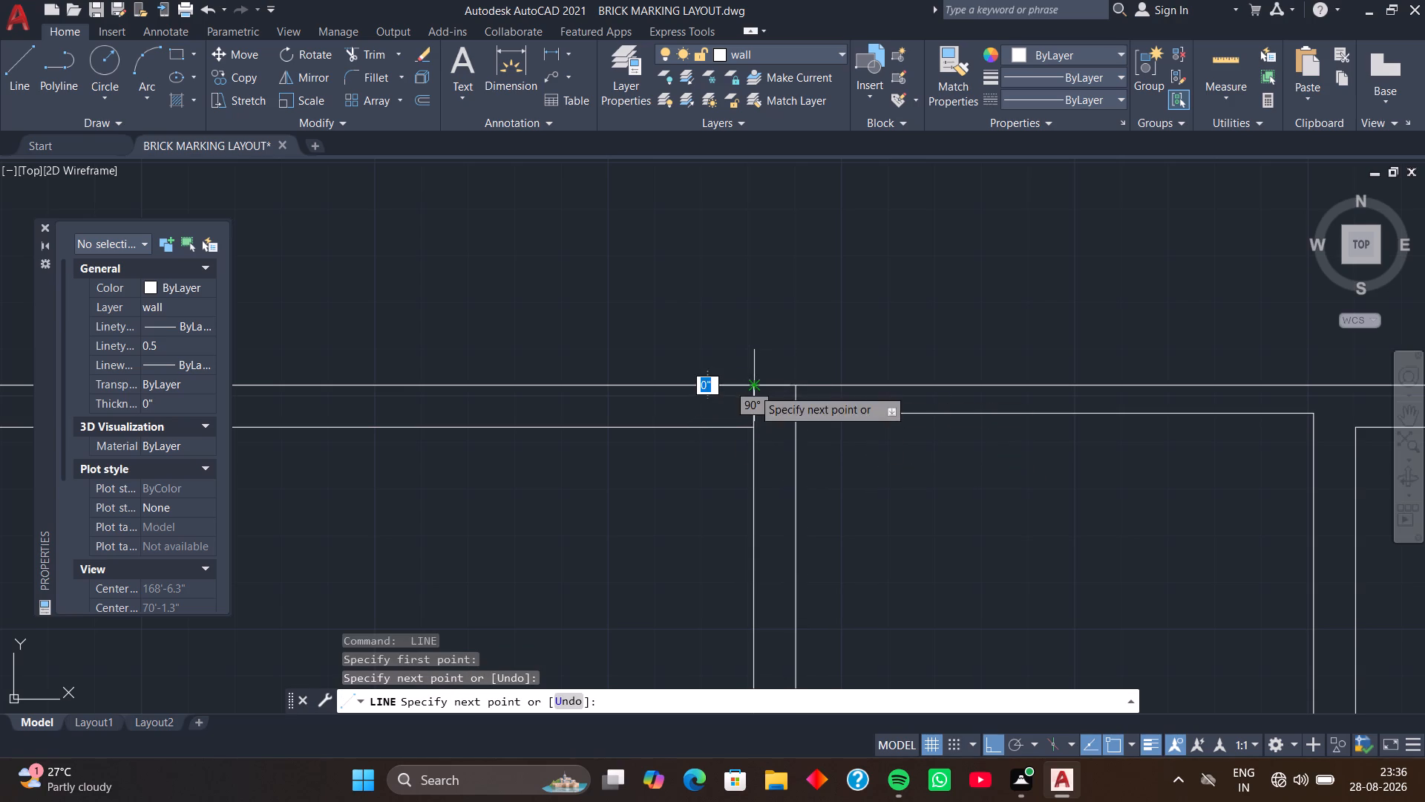
Draw a short line across the outer north wall, in line with the east face of the partition west of the middle north room.
scroll(744, 440, "down", 4)
middle_click_drag(716, 486, 867, 470)
middle_click_drag(755, 460, 804, 466)
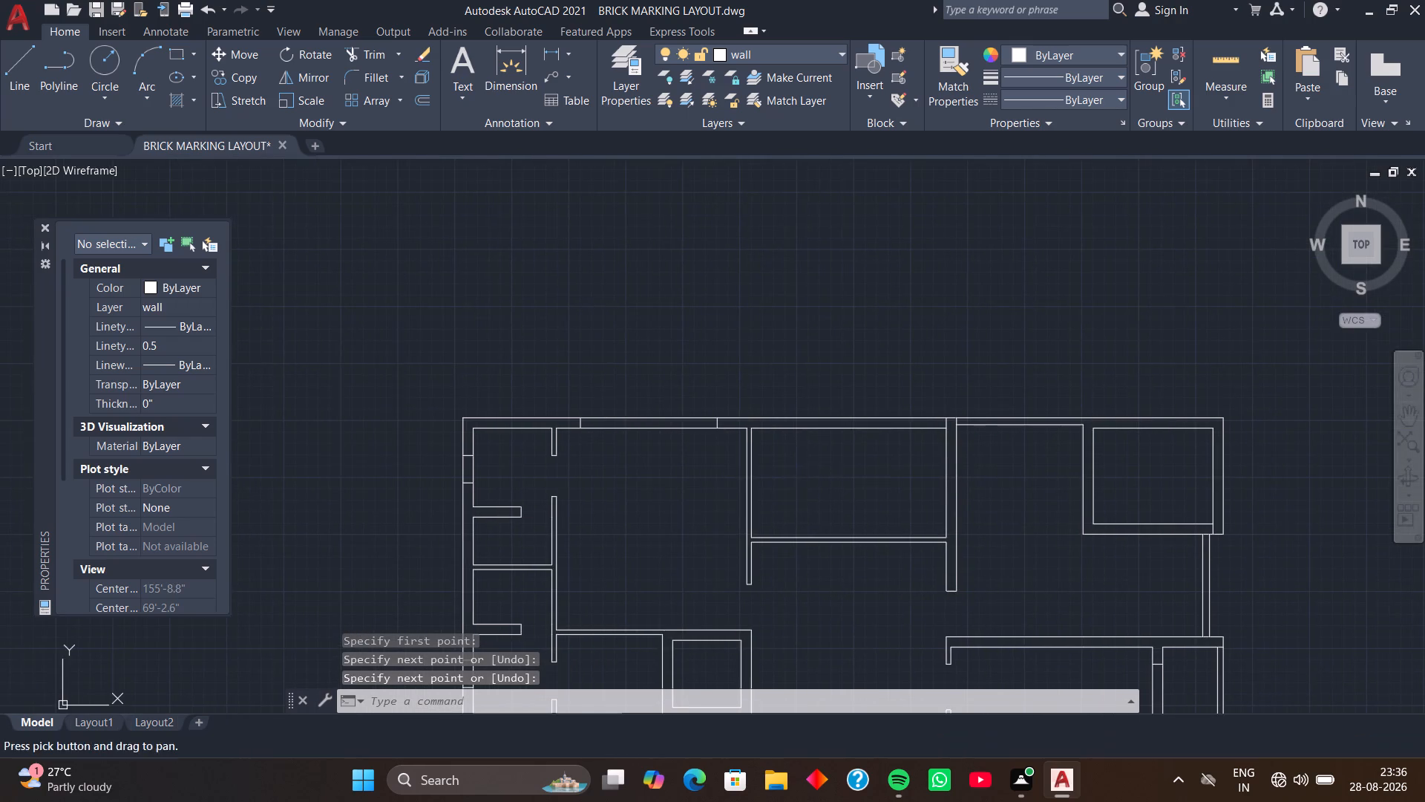
scroll(744, 440, "up", 3)
middle_click_drag(738, 430, 727, 493)
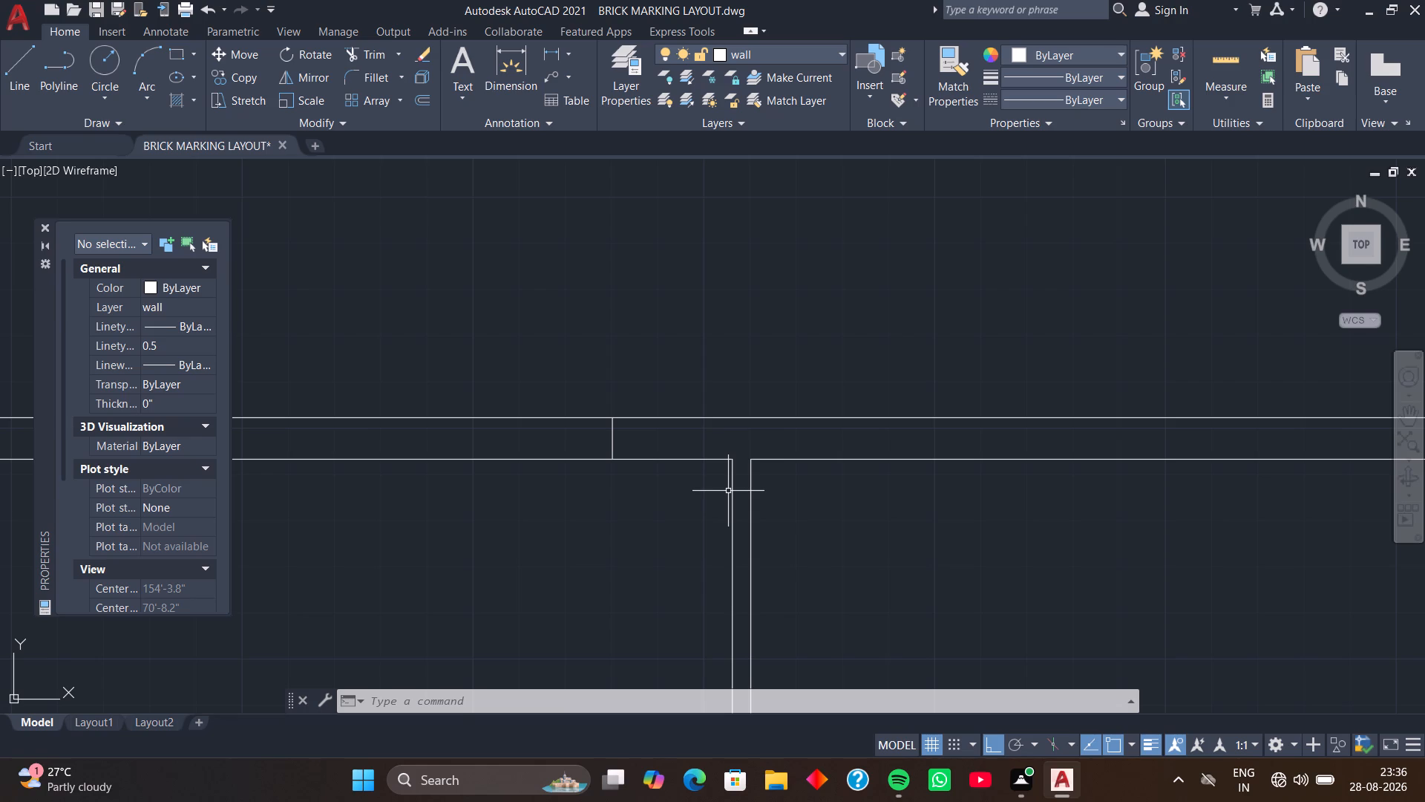
key("space")
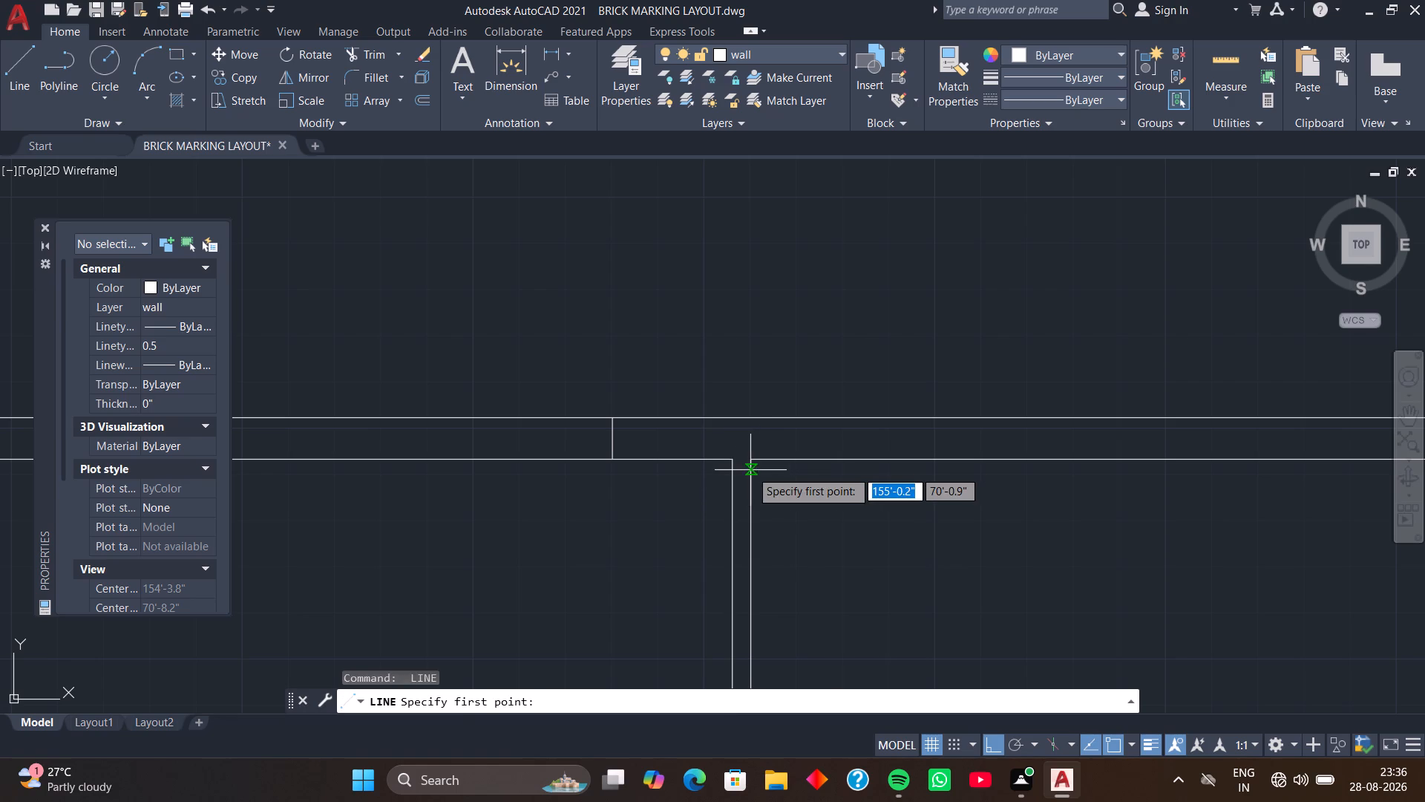
left_click(749, 460)
left_click(746, 413)
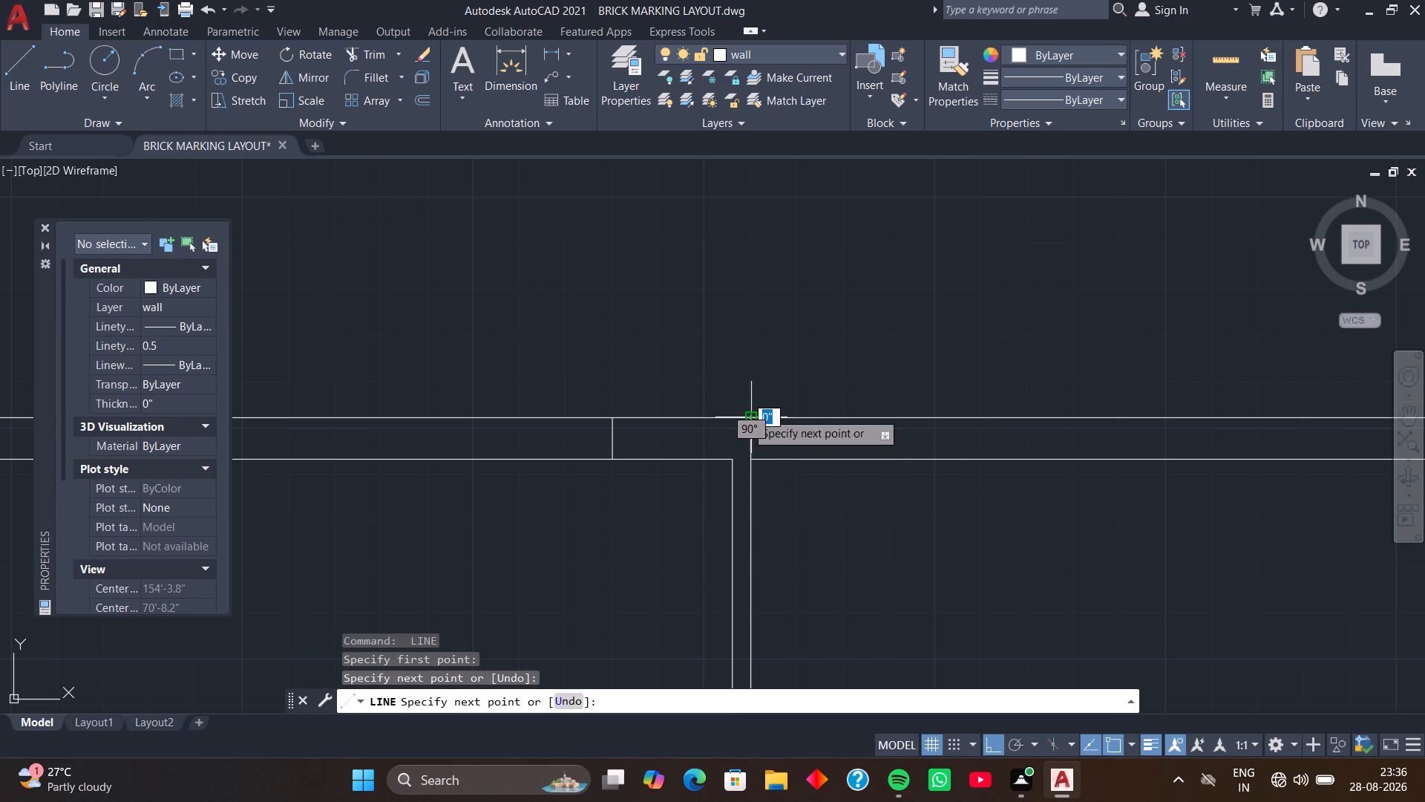
key("space")
Set the current lineweight to 0.50 mm and make light blue the current layer.
scroll(756, 425, "down", 2)
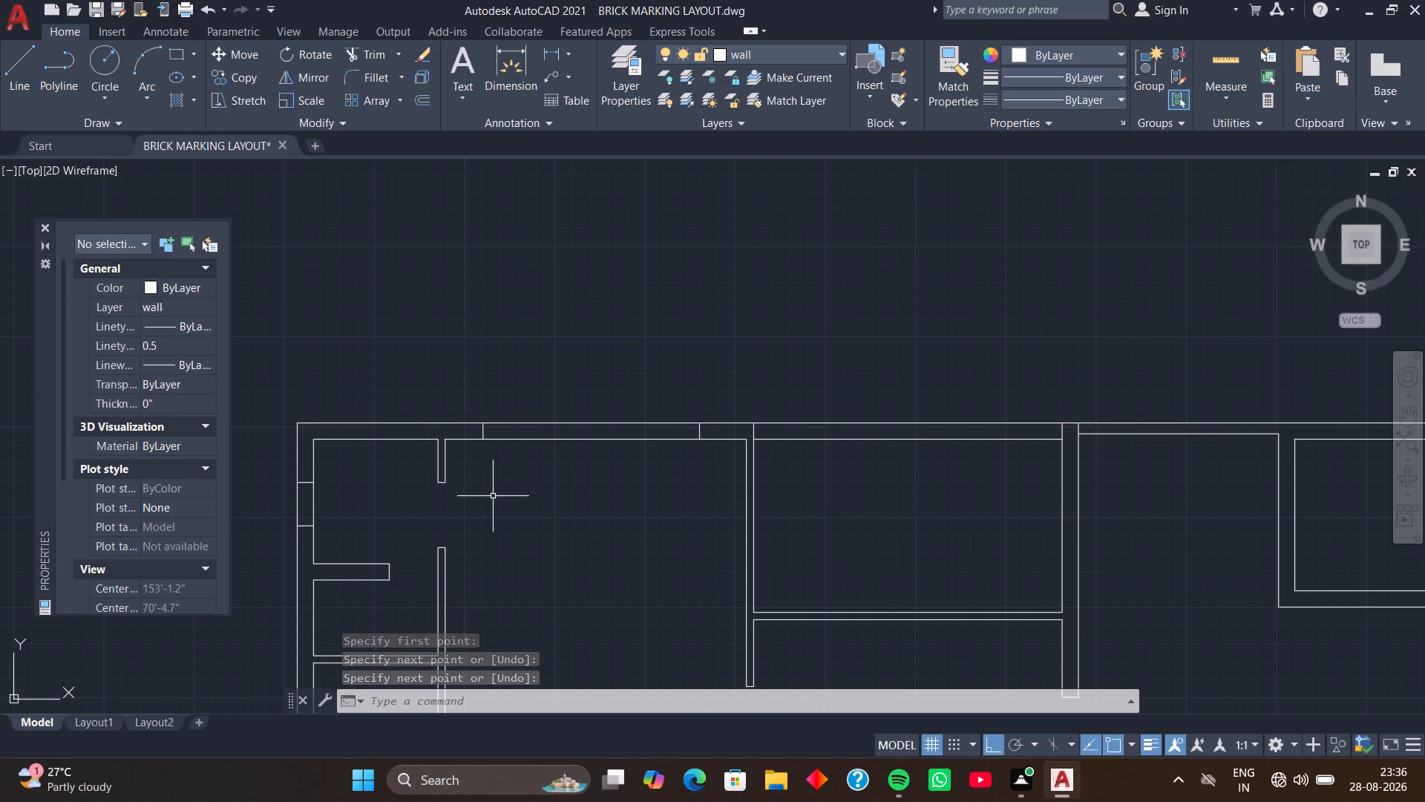
scroll(493, 497, "down", 1)
middle_click_drag(493, 497, 511, 460)
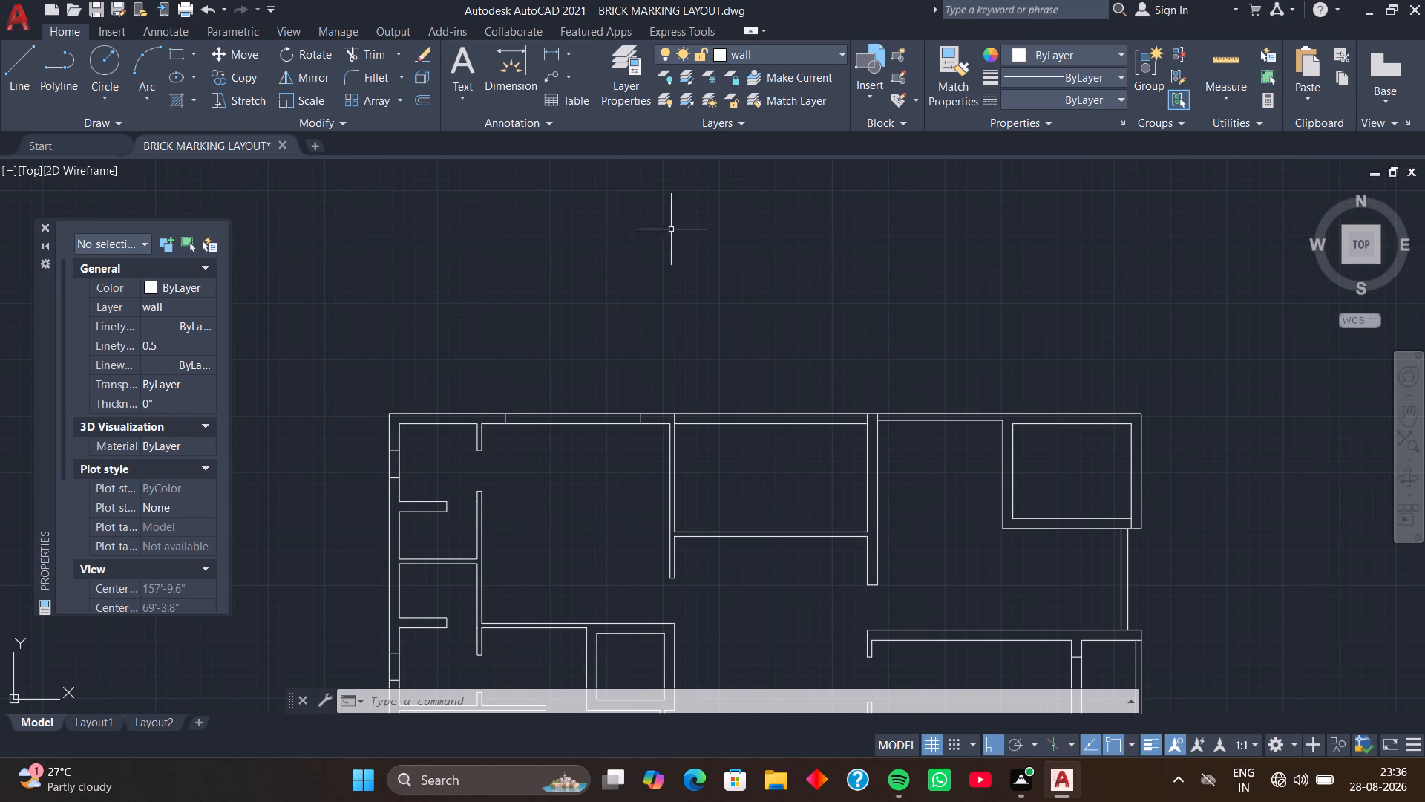
left_click(1121, 73)
scroll(1070, 210, "down", 2)
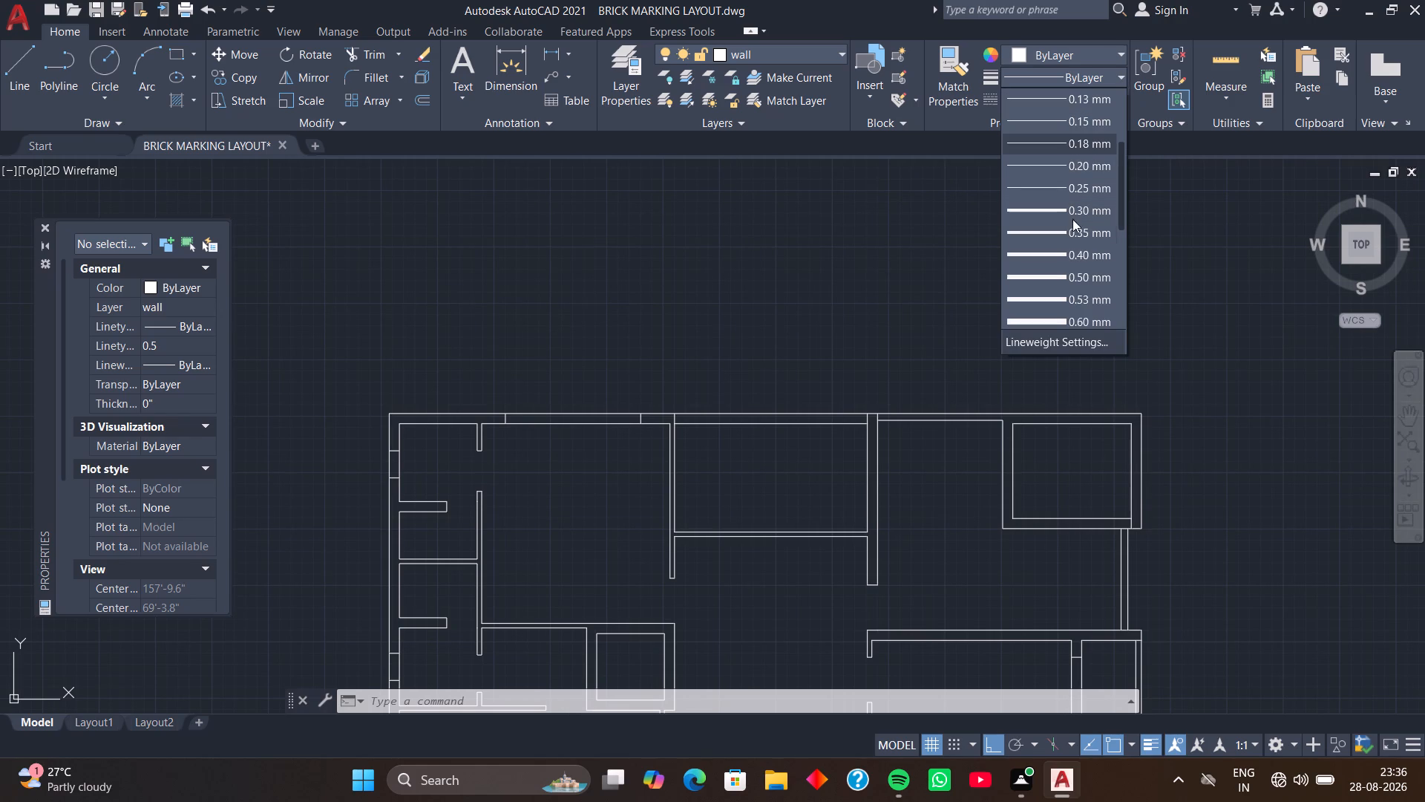
left_click(1075, 271)
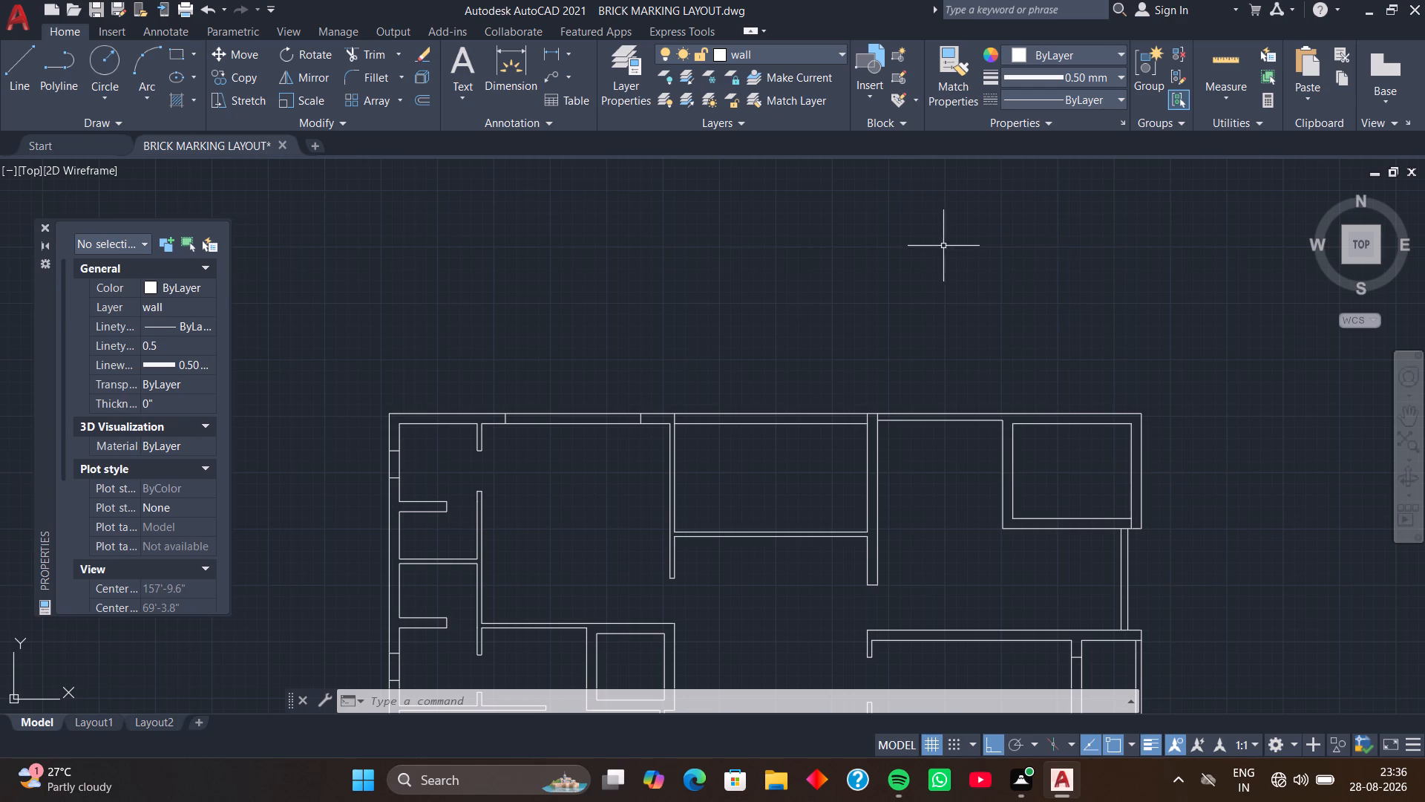
left_click(837, 50)
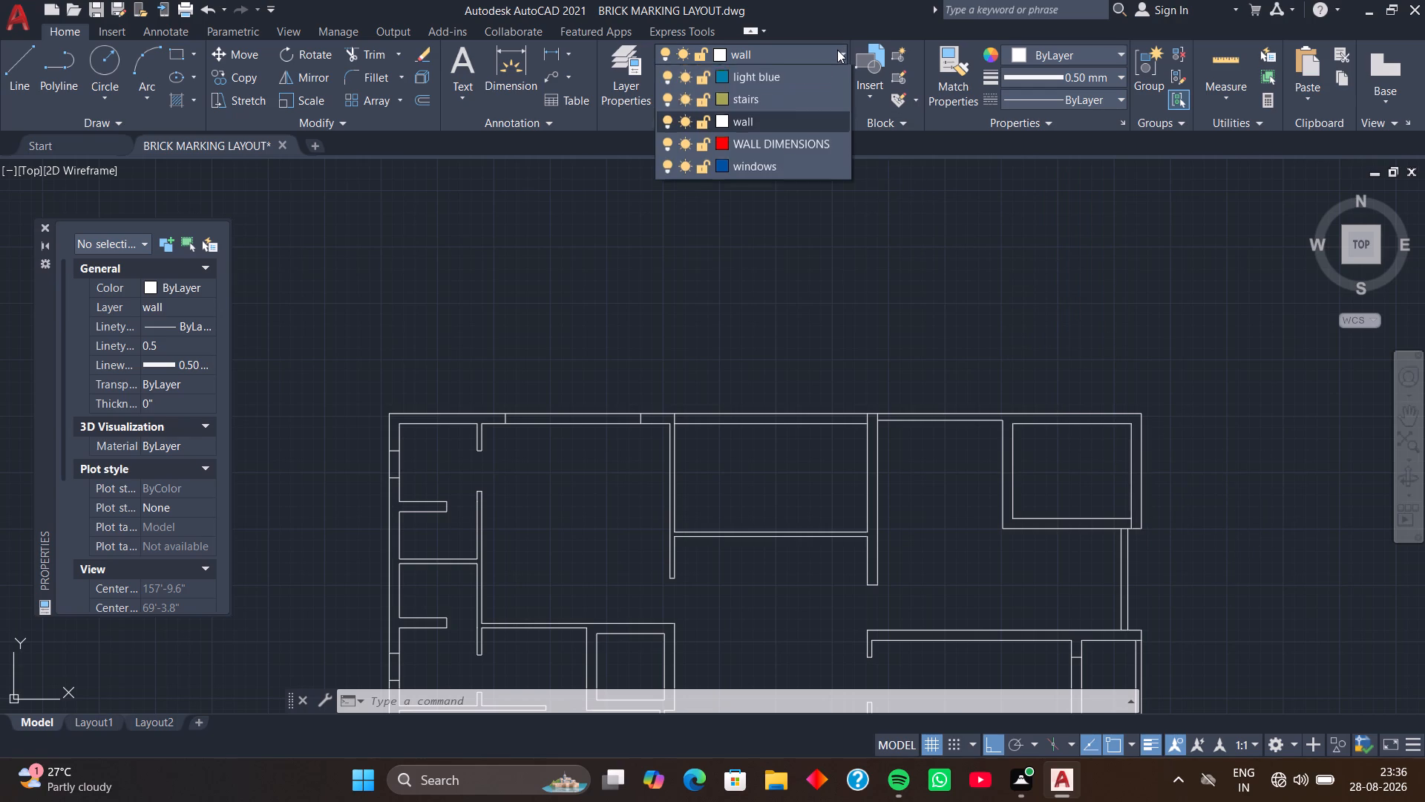
left_click(804, 229)
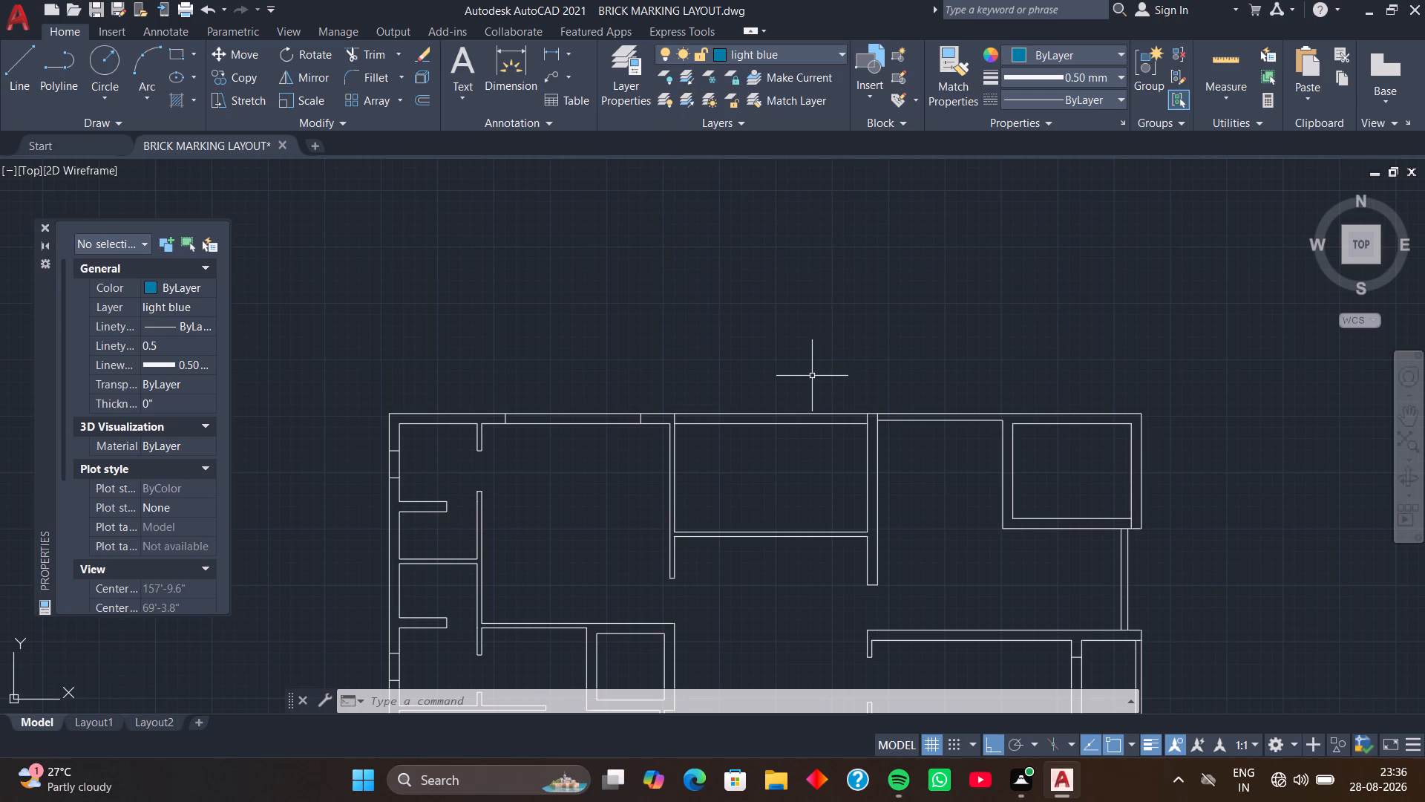
Draw a 10' window line midway through the north wall's thickness, between the two short lines marking the northwest room's opening.
key("l")
key("space")
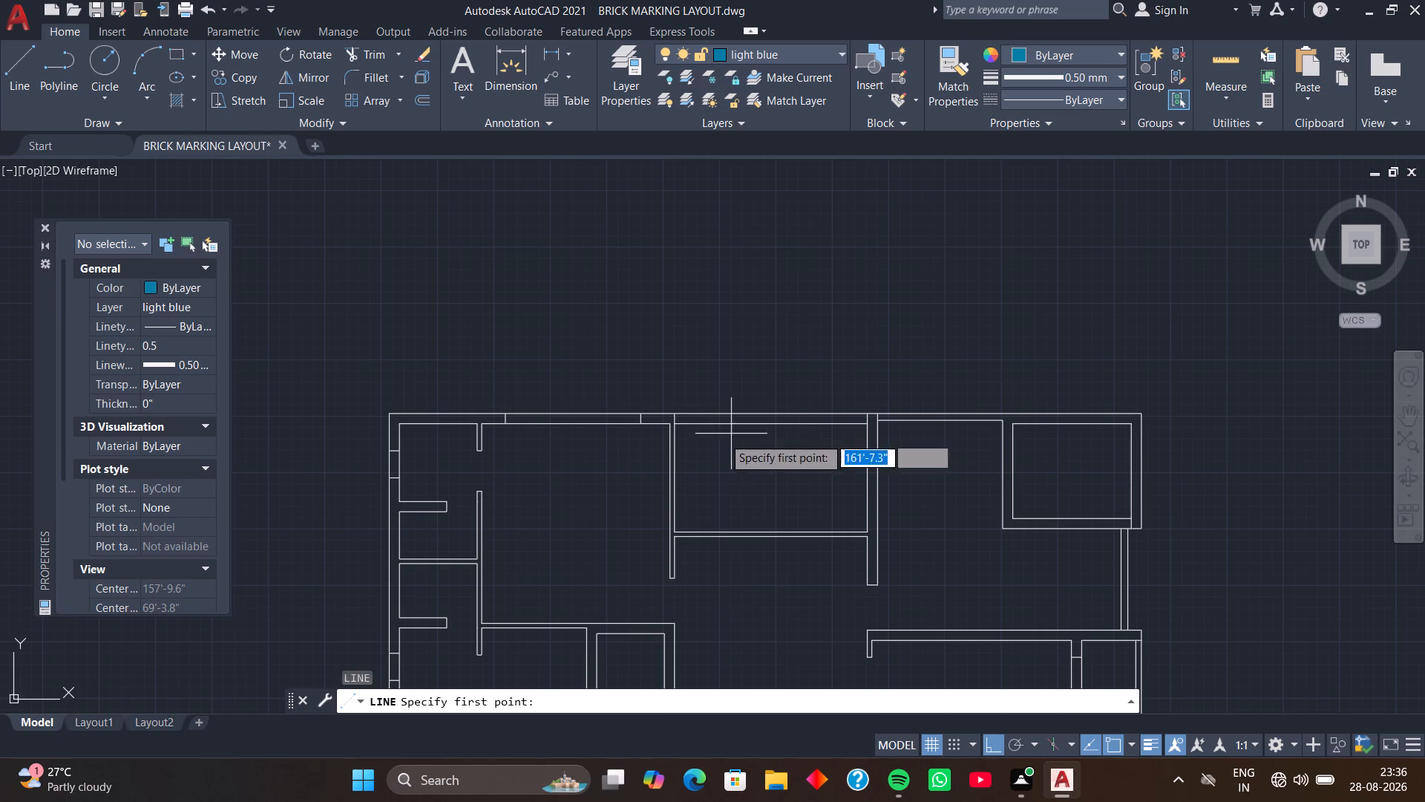
middle_click_drag(666, 440, 800, 382)
scroll(673, 385, "up", 3)
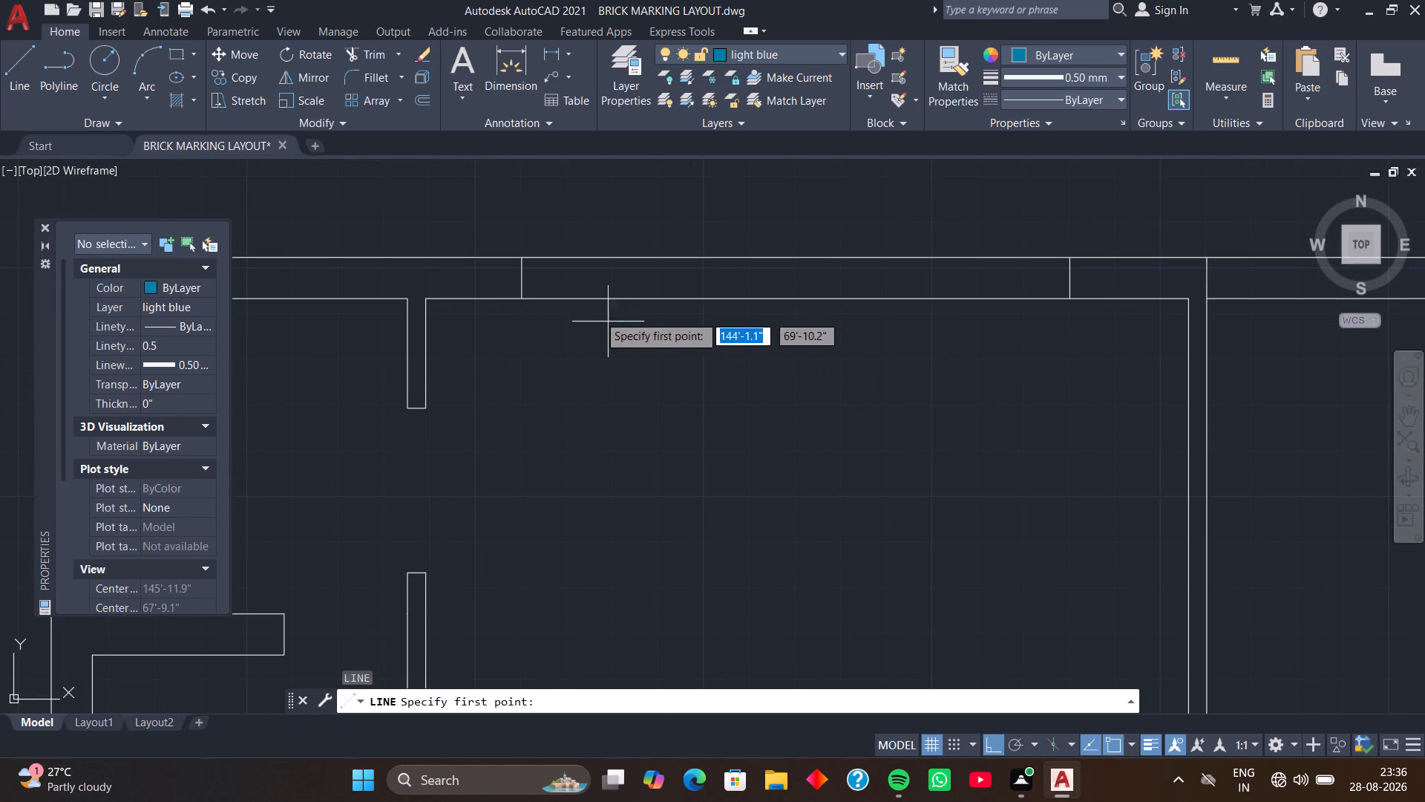
left_click(520, 280)
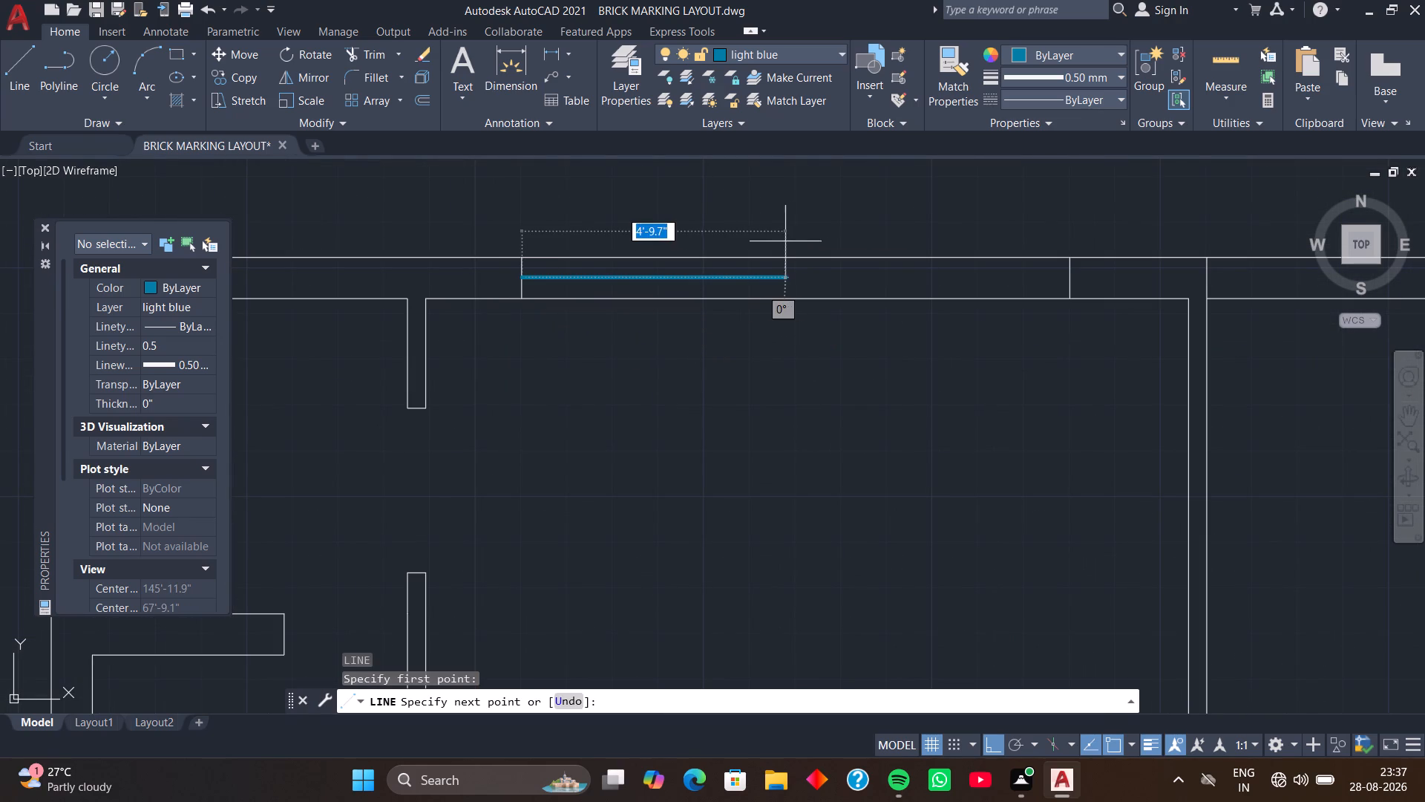
left_click(1067, 277)
key("space")
middle_click_drag(1078, 350, 822, 379)
scroll(962, 369, "down", 2)
middle_click_drag(1028, 379, 810, 405)
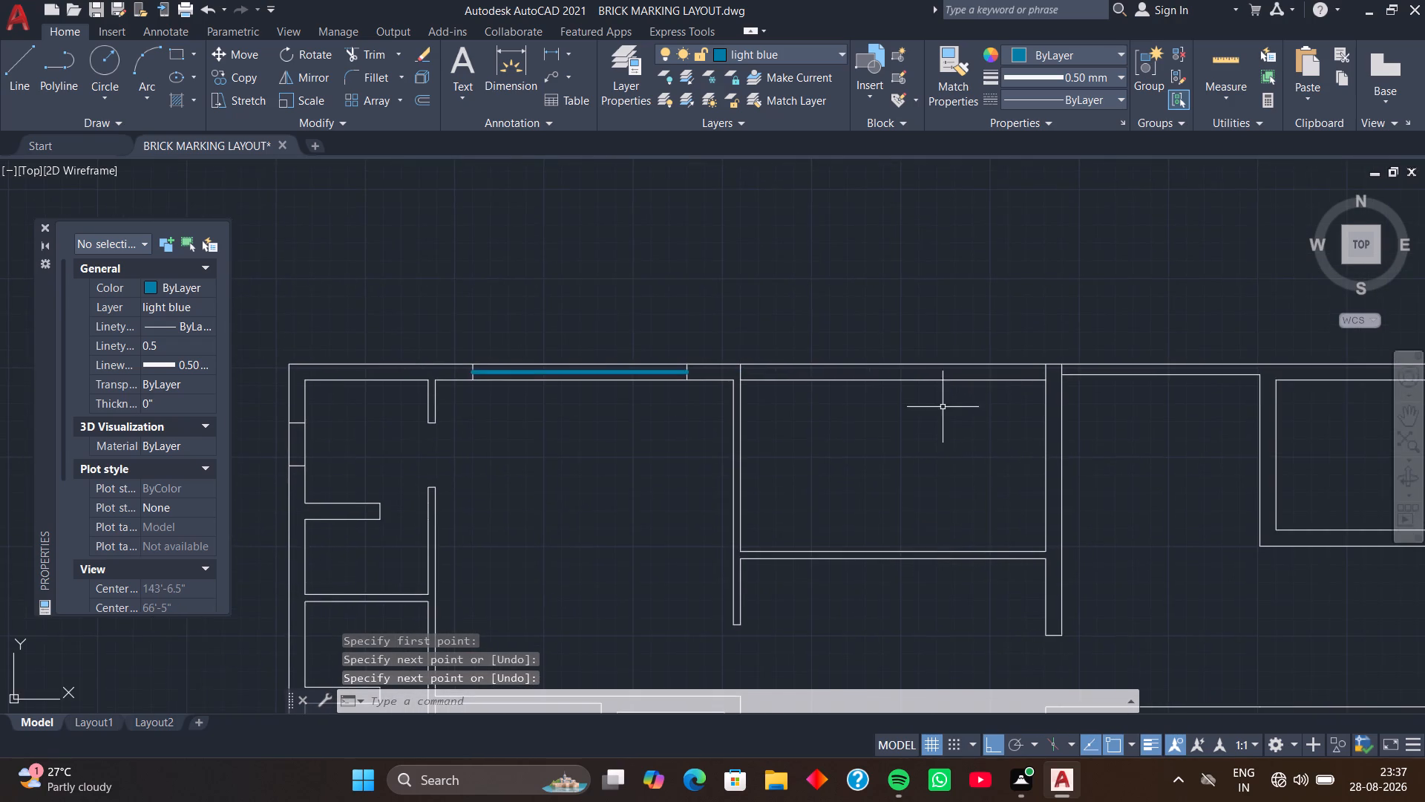
Extend the west wall line of the northeast corner room up to the outer face of the north wall.
middle_click_drag(983, 402, 891, 414)
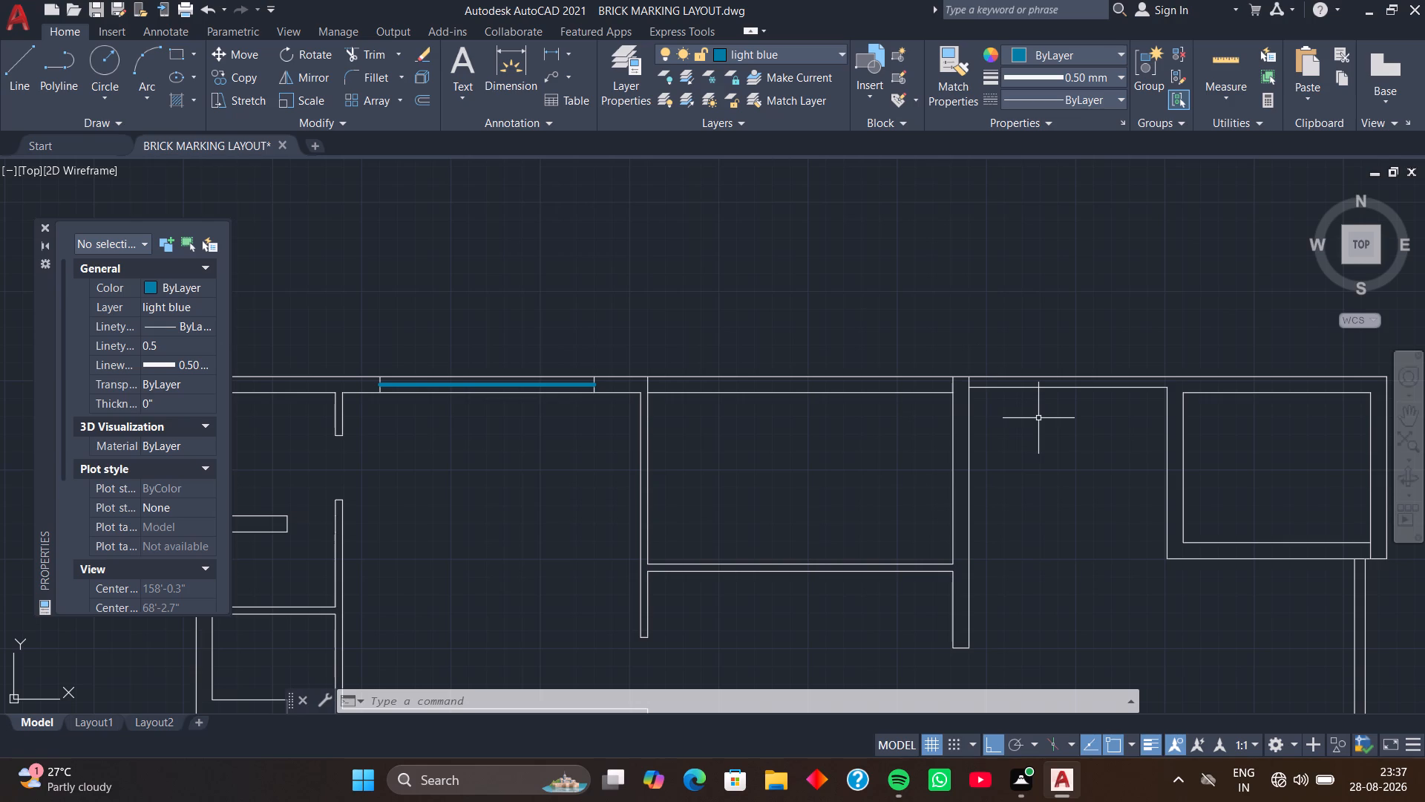
type("EX")
key("space")
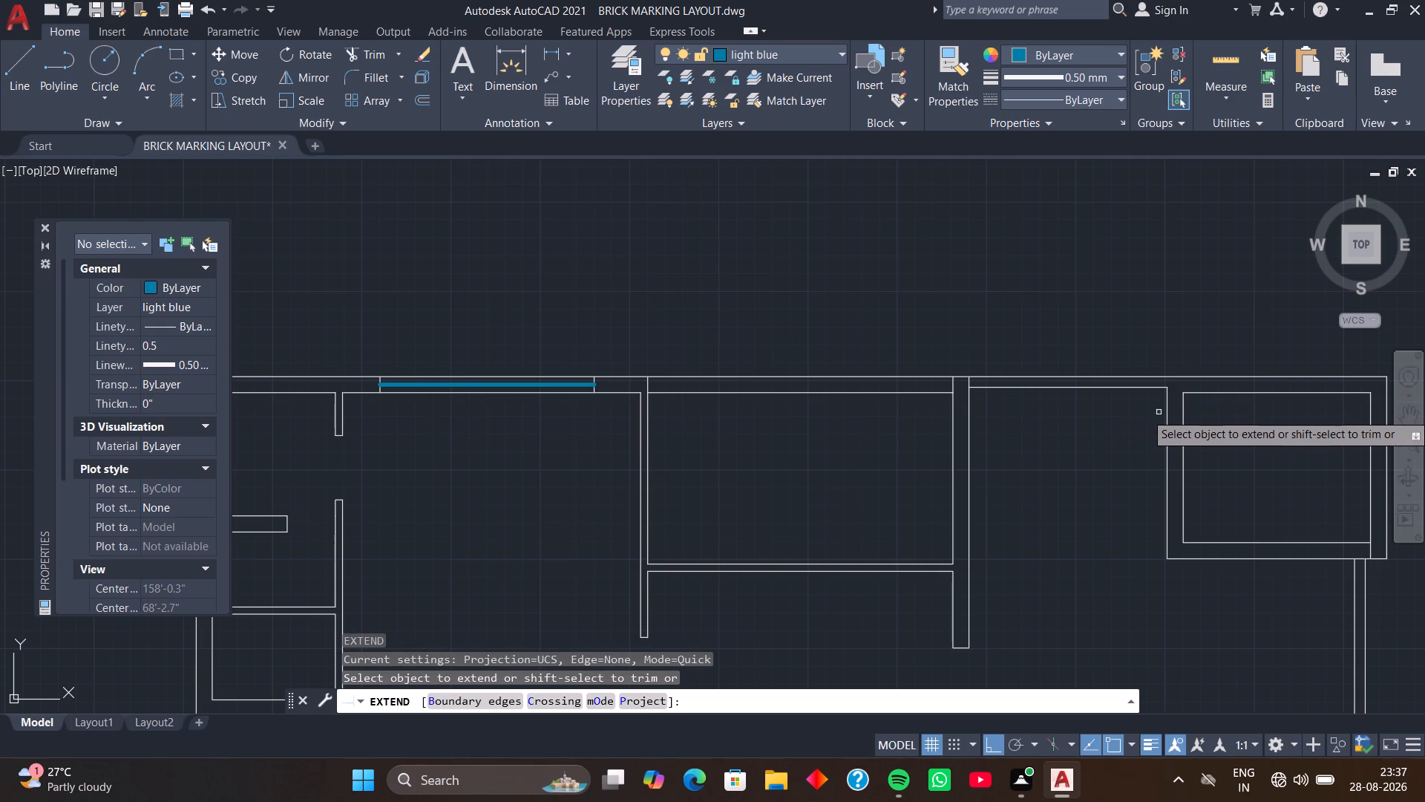
left_click(1170, 416)
key("space")
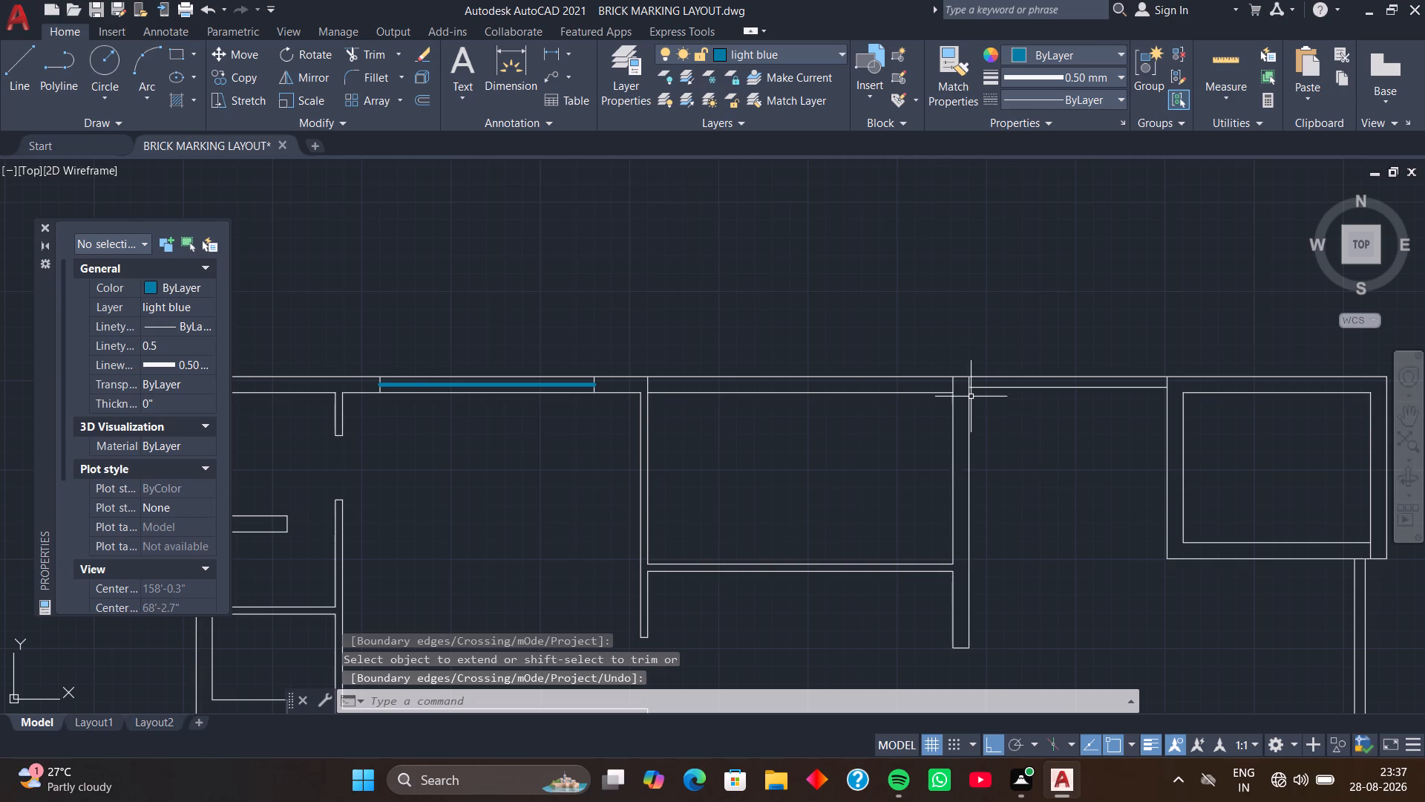
Draw a light blue window line midway through the thin north wall, from the partition east of the middle north room to the northeast corner room.
type("LL")
key("space")
scroll(964, 391, "up", 3)
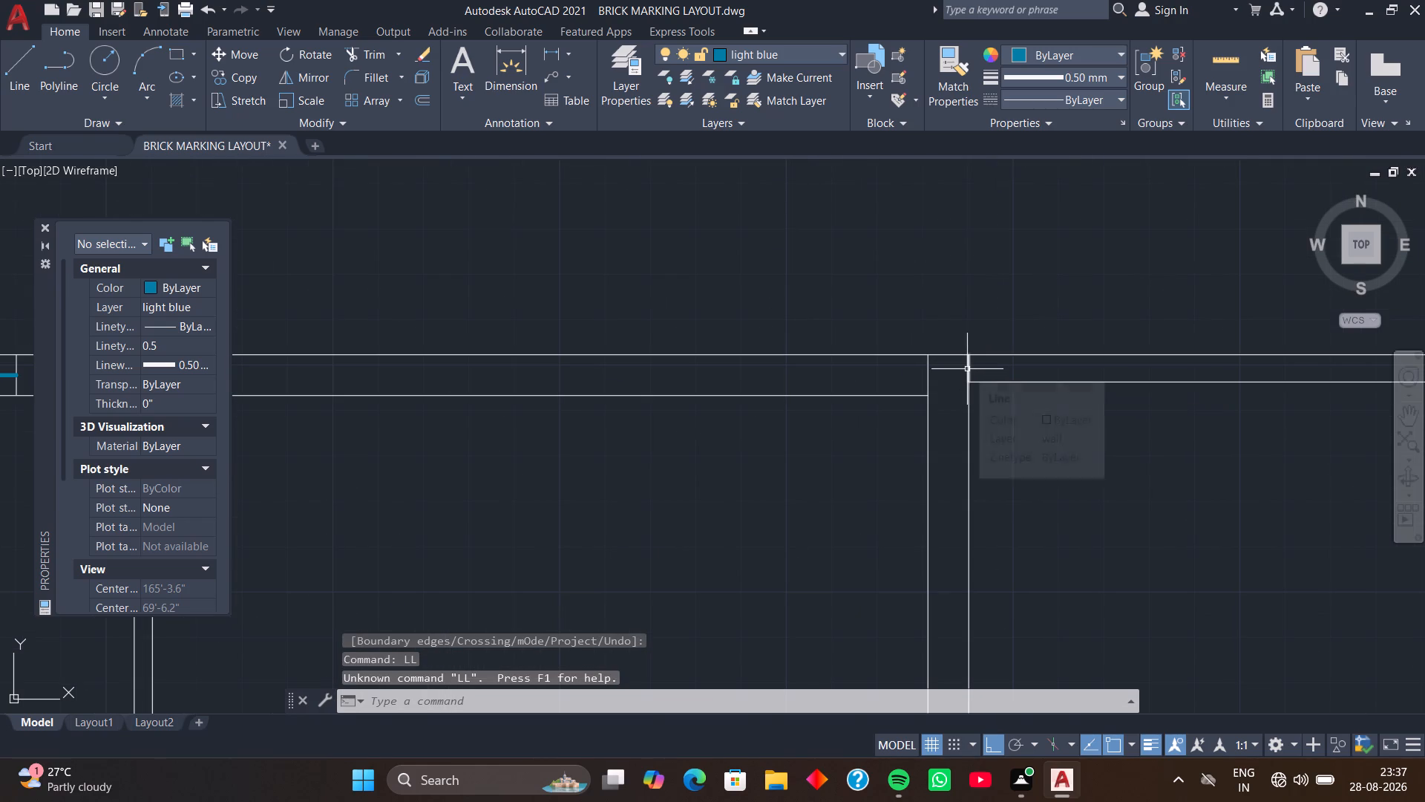
type("L")
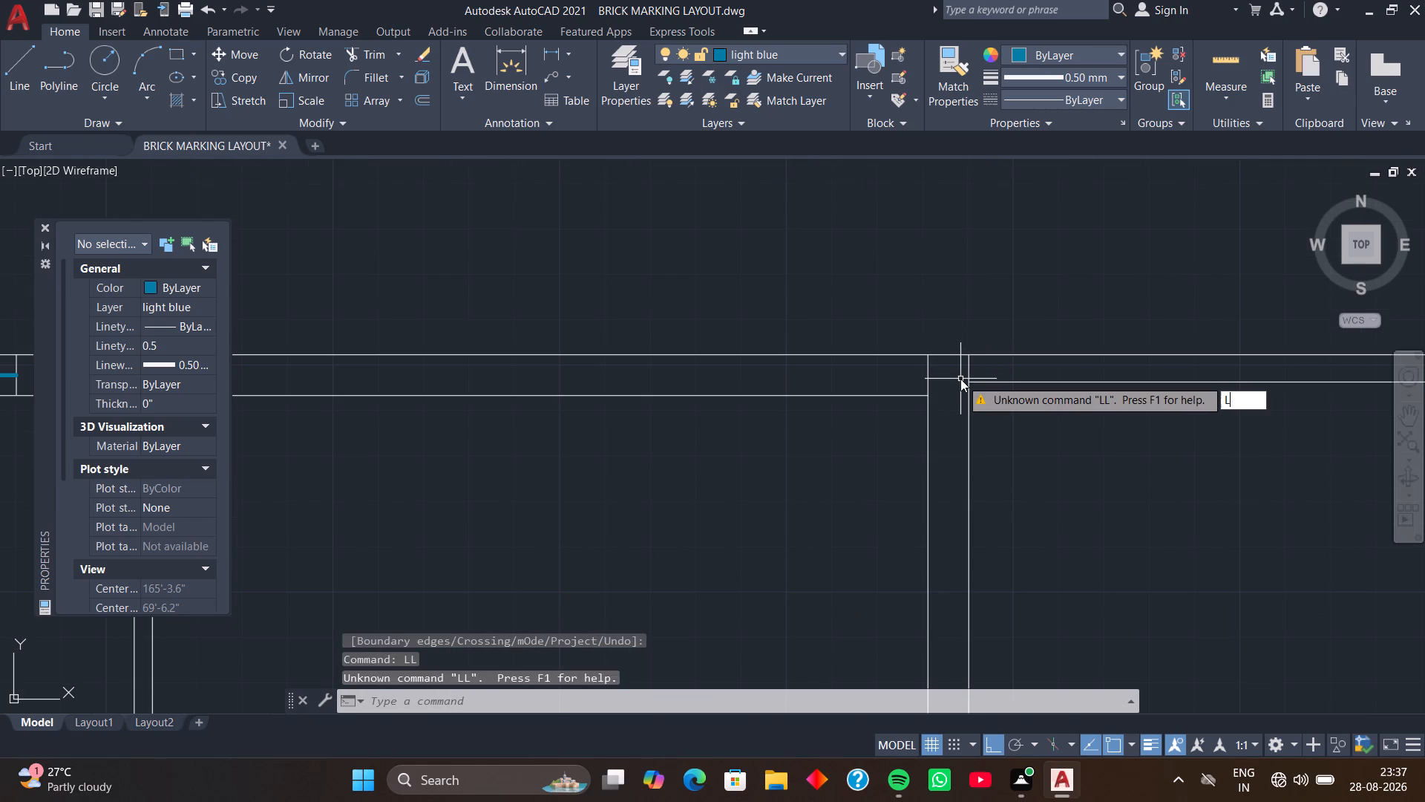
key("space")
left_click(970, 373)
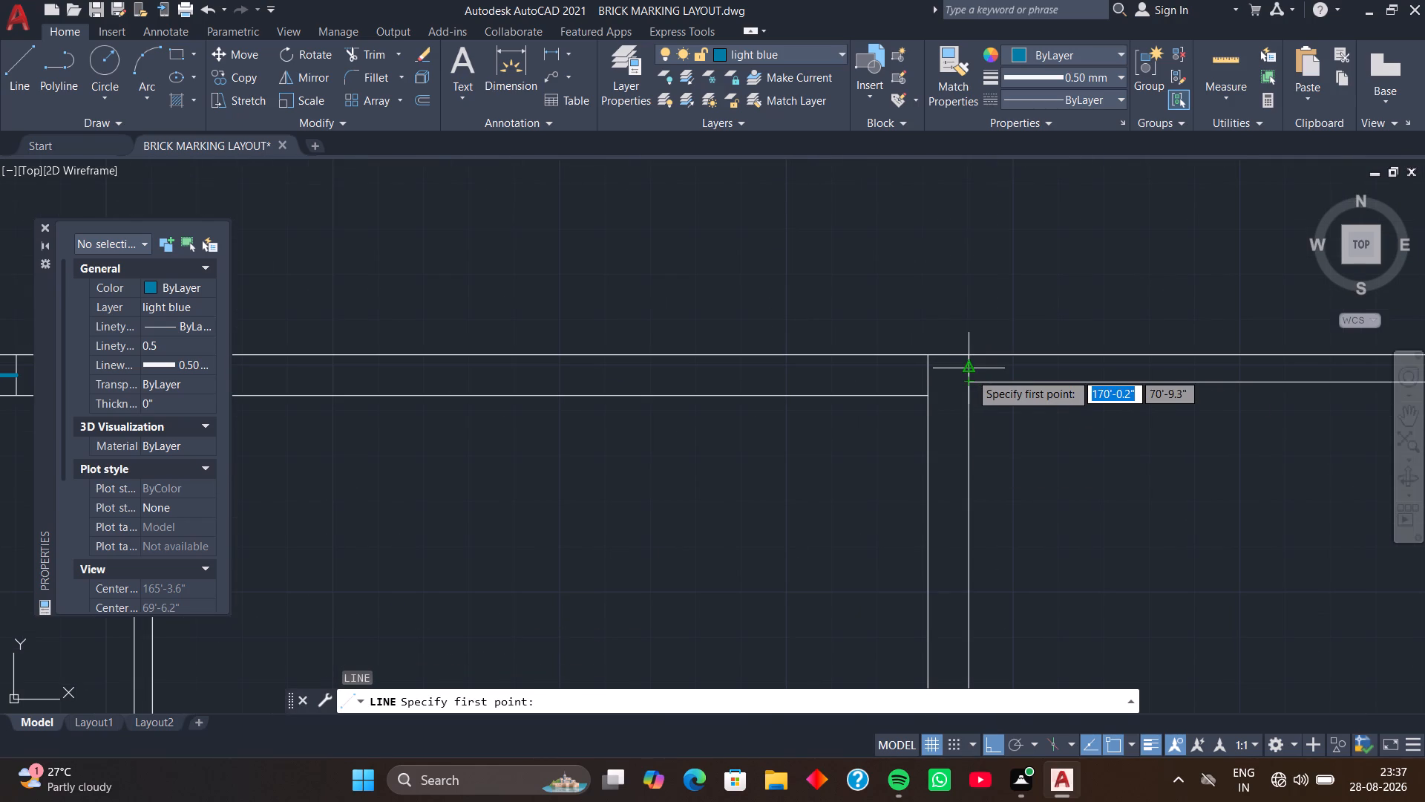
scroll(1110, 370, "down", 2)
middle_click_drag(1110, 370, 937, 397)
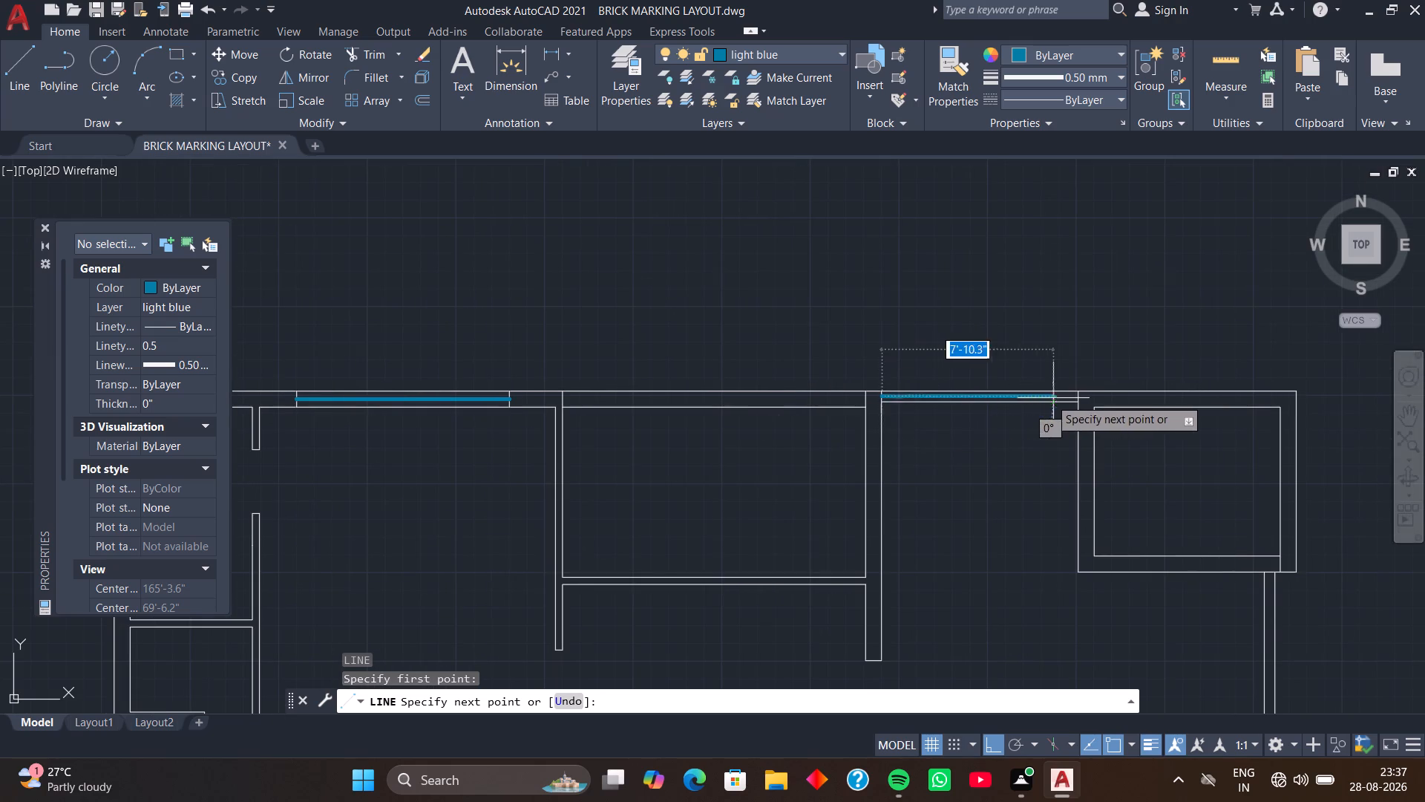
left_click(1073, 398)
key("space")
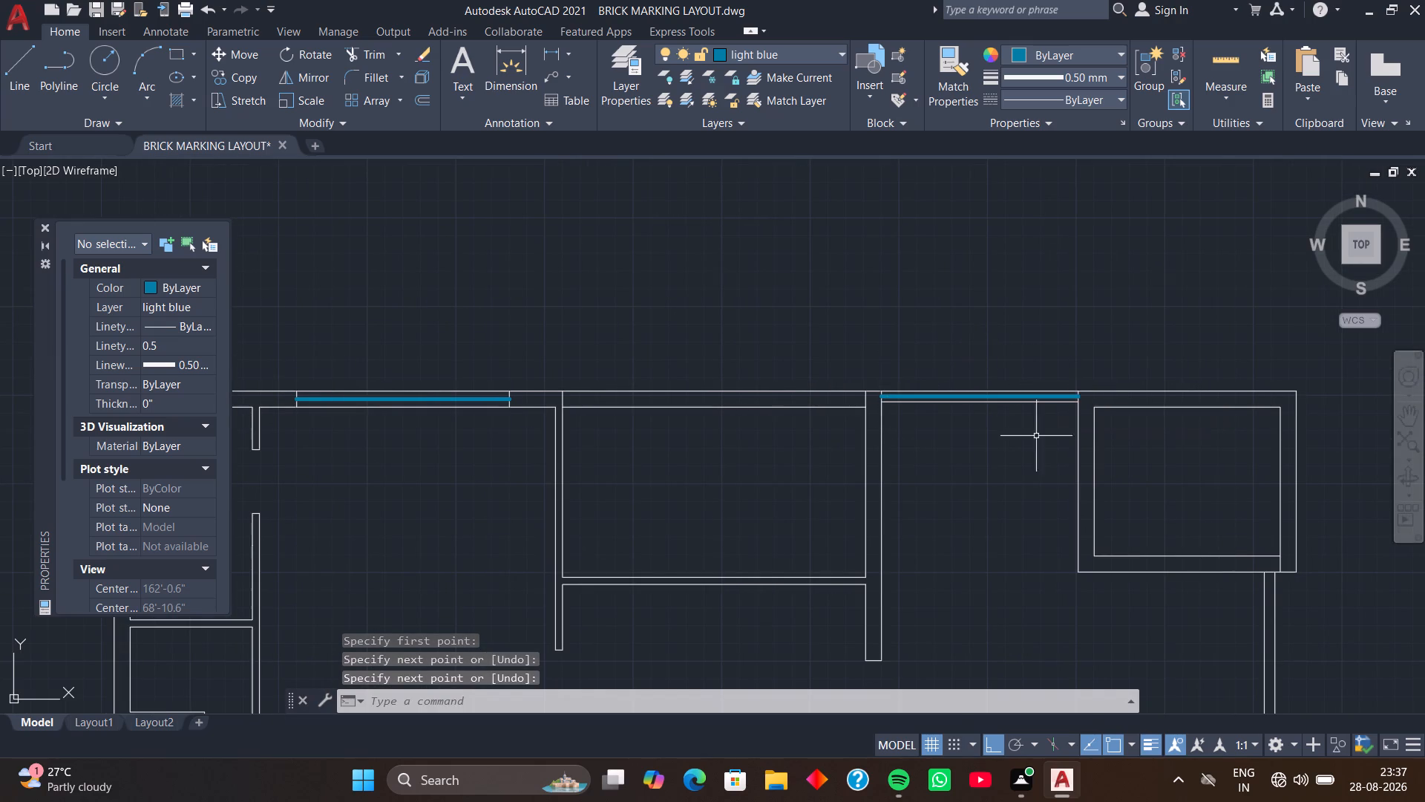
Draw a 14'-3" line midway through the north wall's thickness across the full width of the middle north room.
scroll(1029, 438, "down", 2)
middle_click_drag(1021, 452, 1049, 445)
scroll(938, 433, "up", 1)
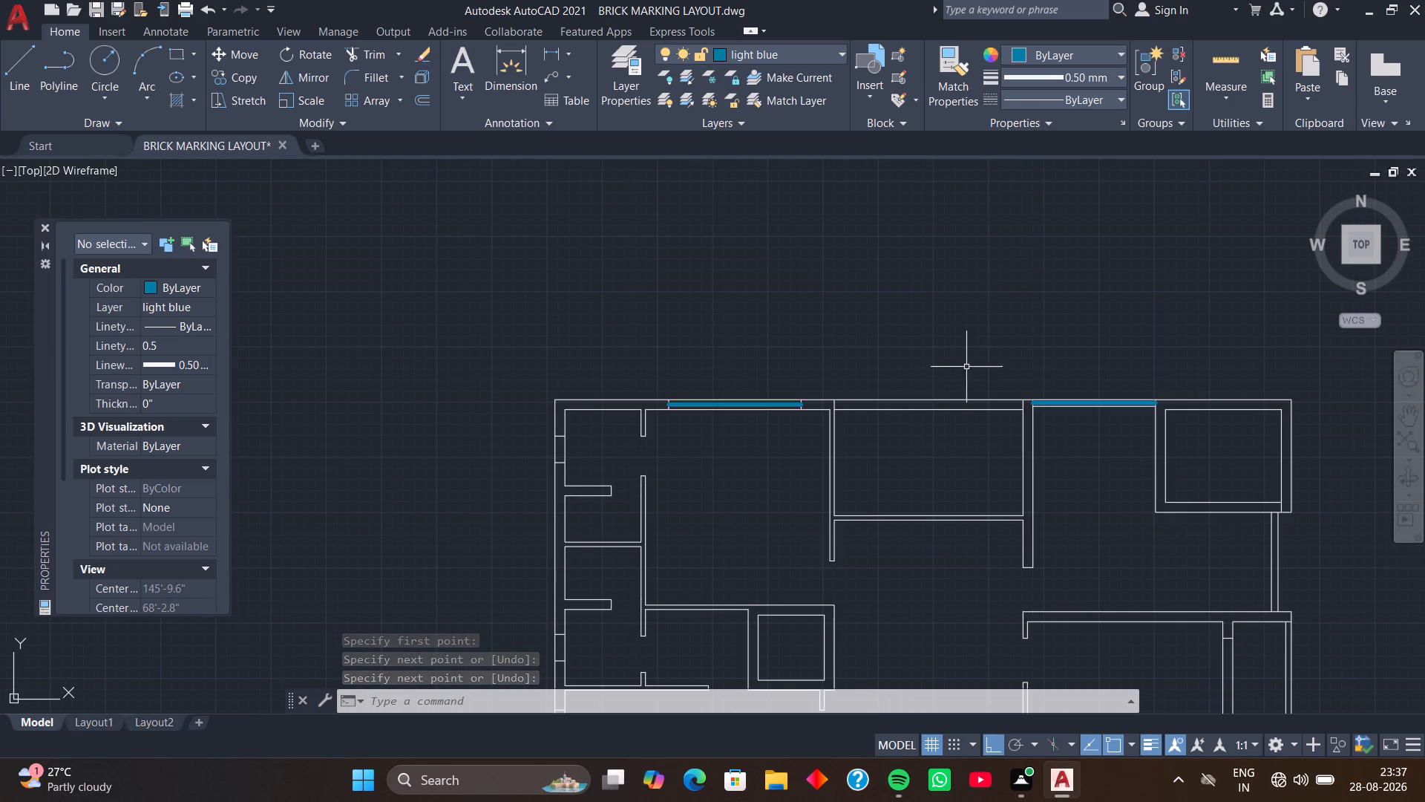
middle_click_drag(959, 382, 980, 308)
key("space")
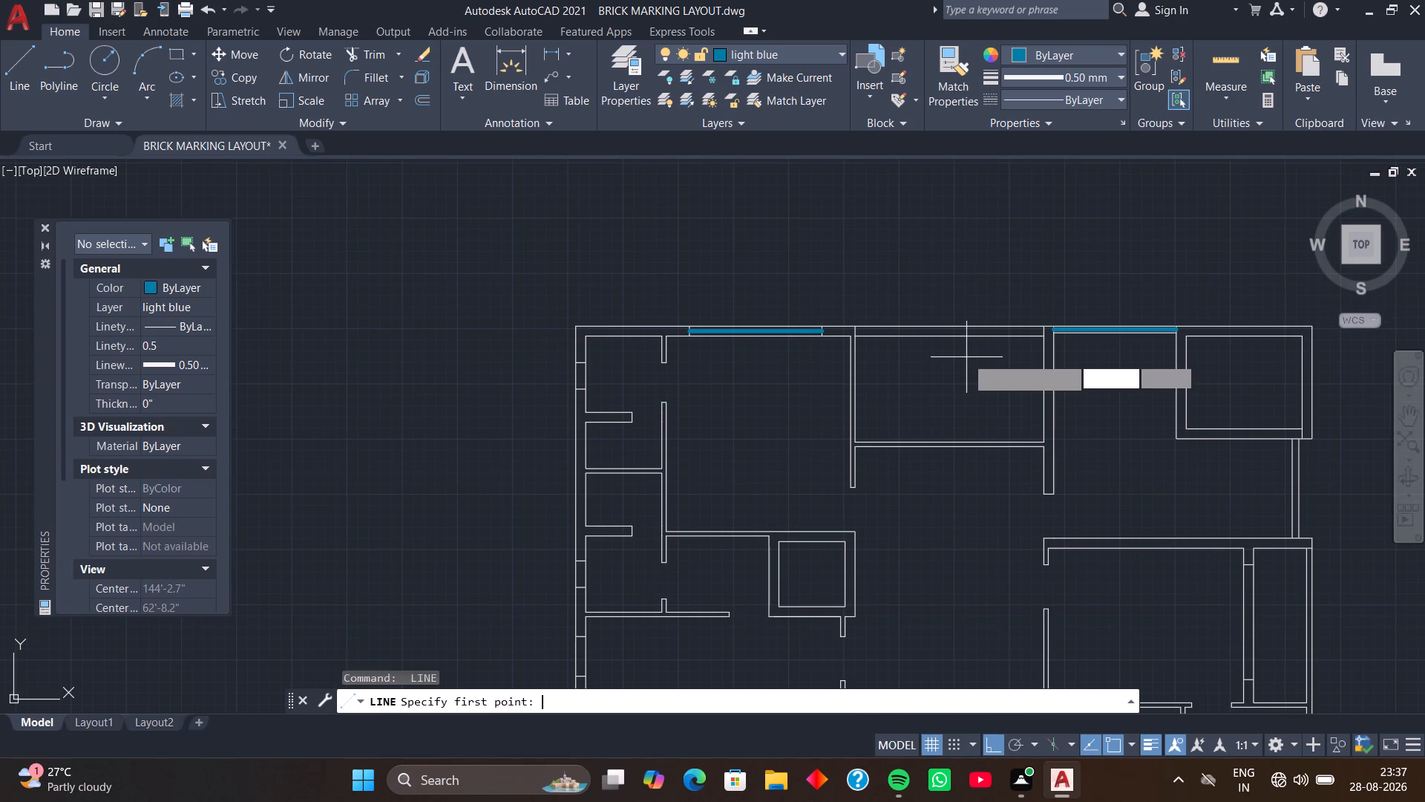
scroll(884, 347, "up", 2)
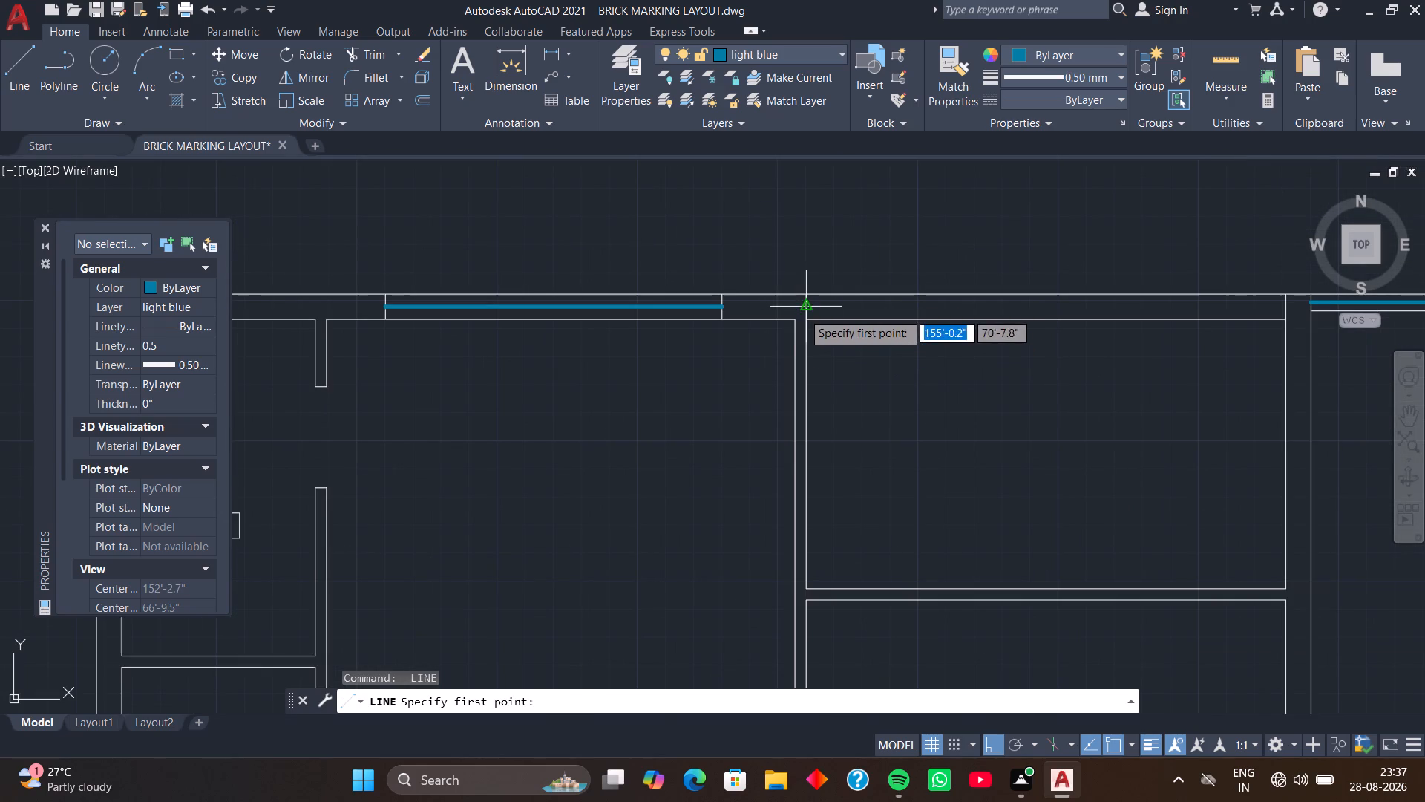
left_click(802, 312)
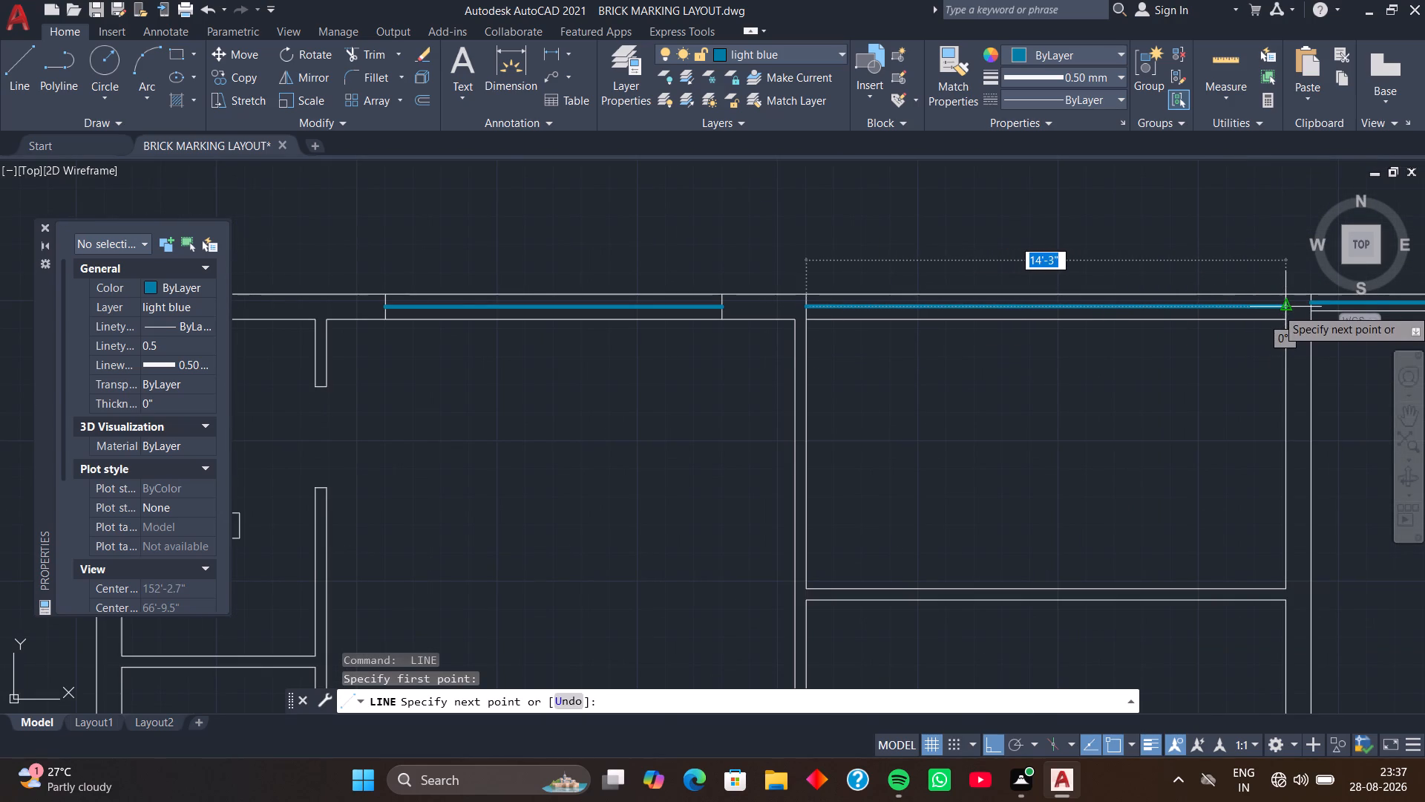
left_click(1285, 308)
key("space")
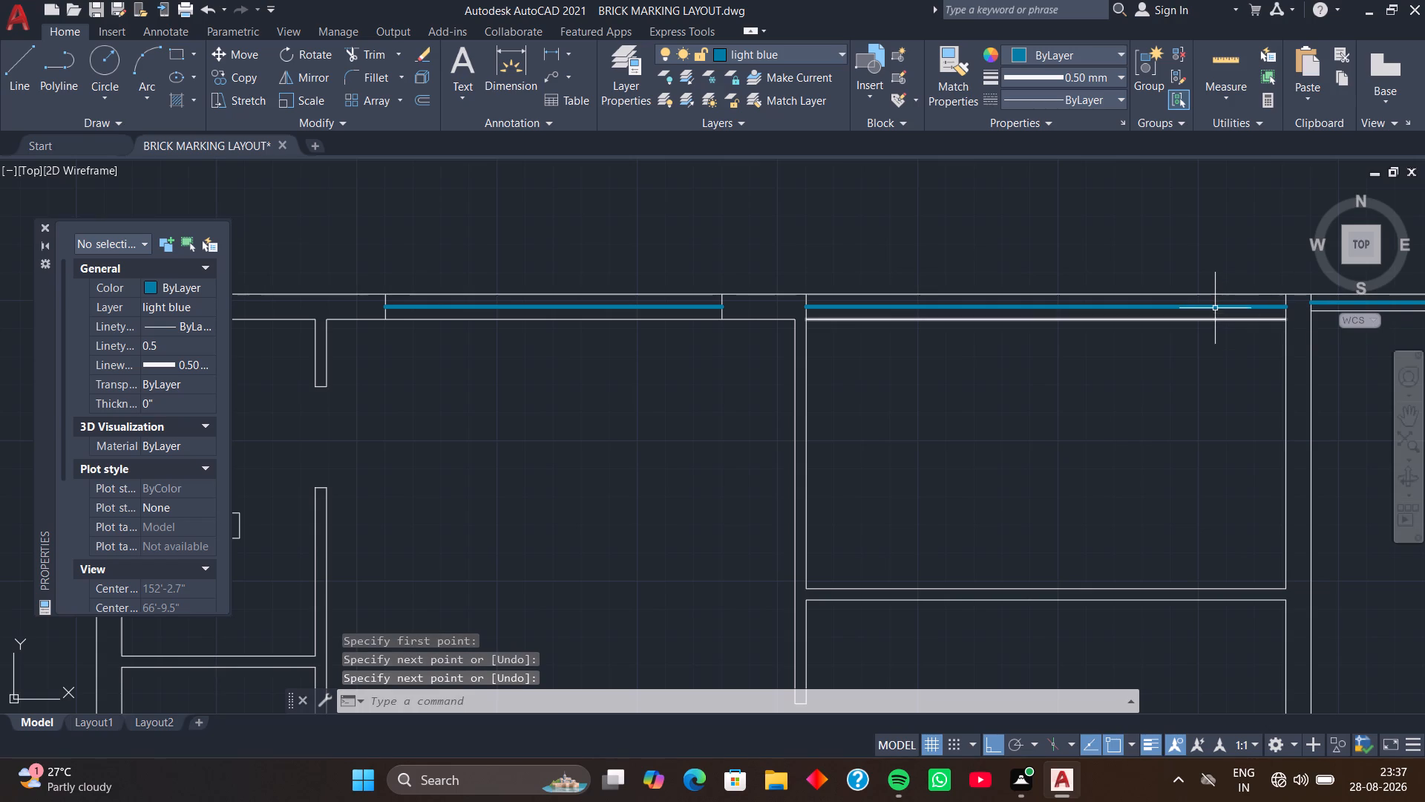
Change the colour of the middle north room's window line to red 237,31,36.
left_click(1214, 308)
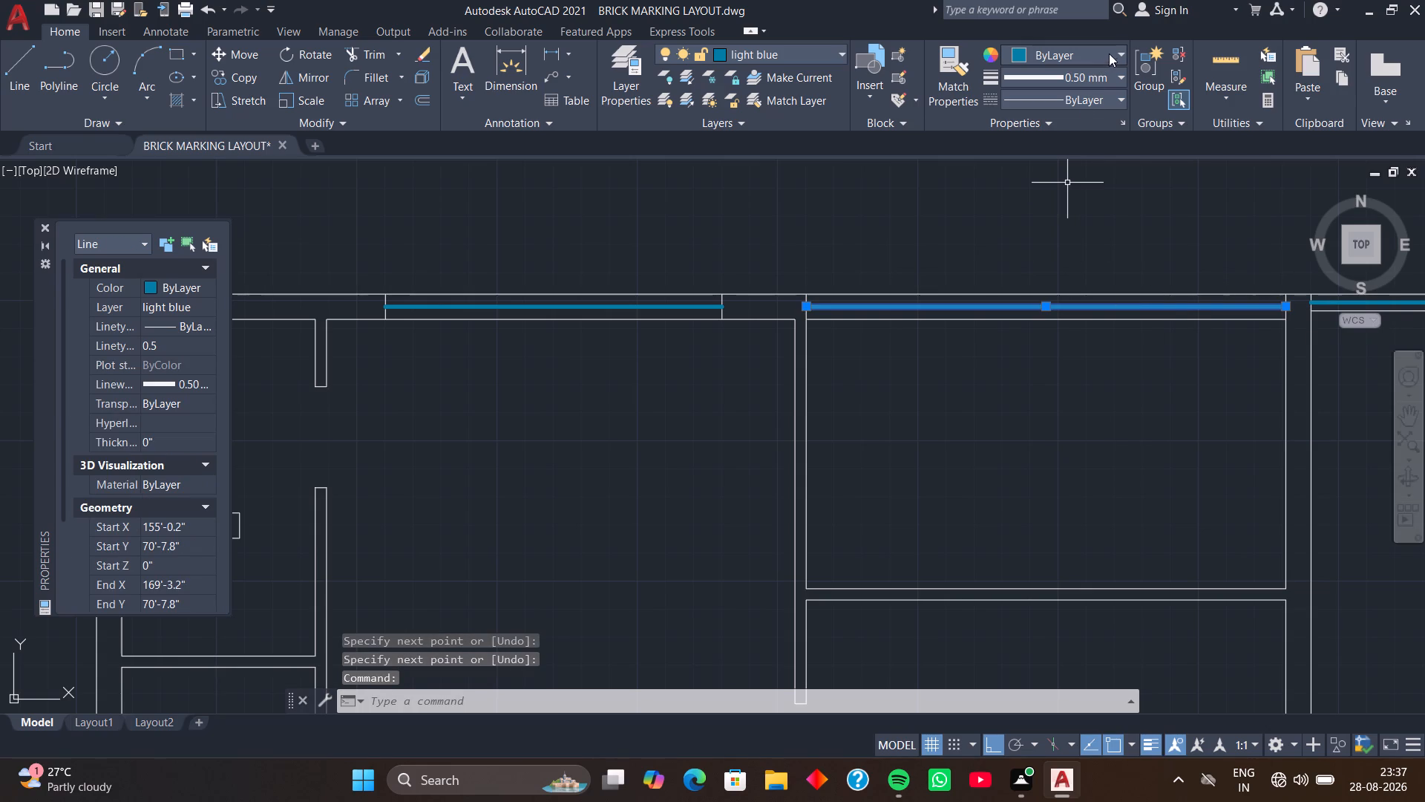
left_click(1116, 50)
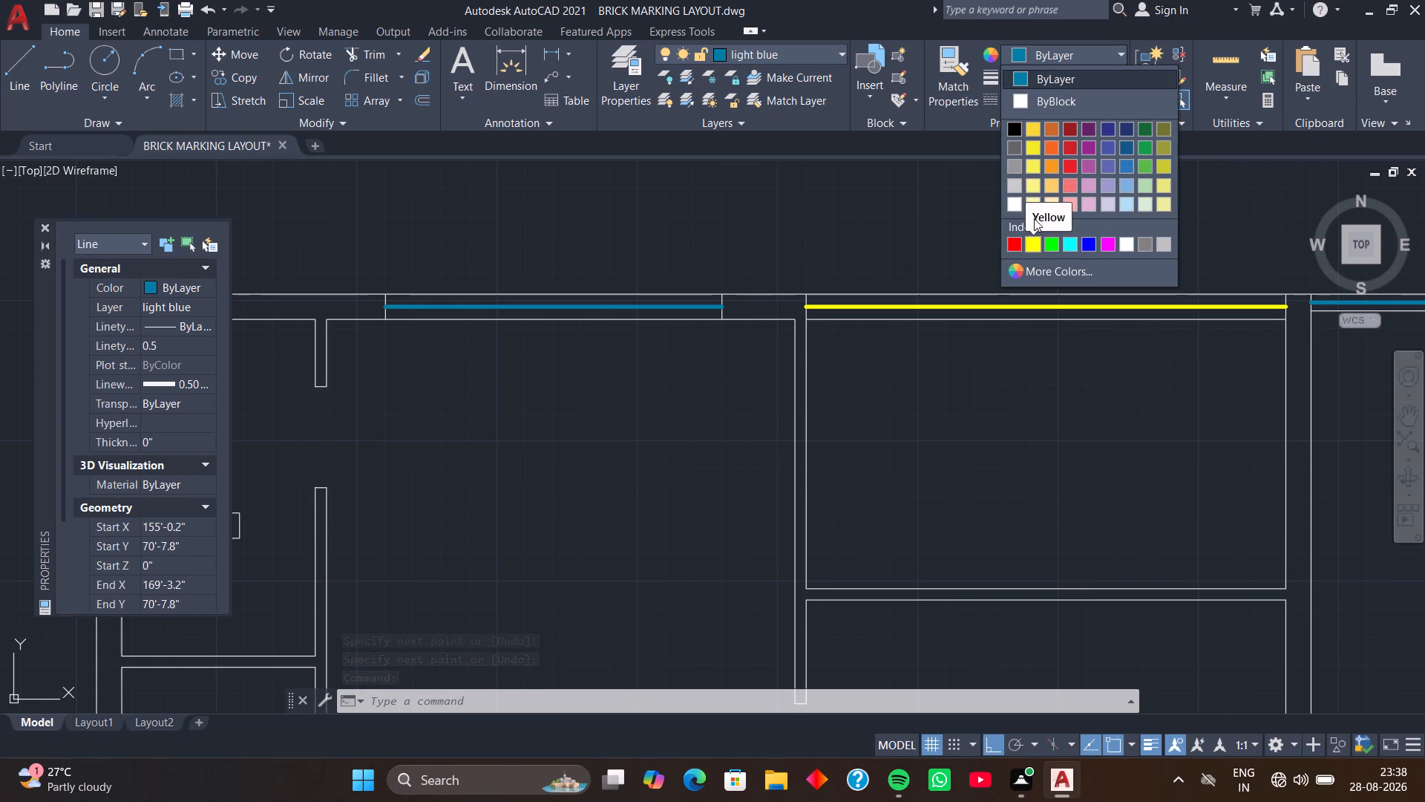
left_click(1072, 160)
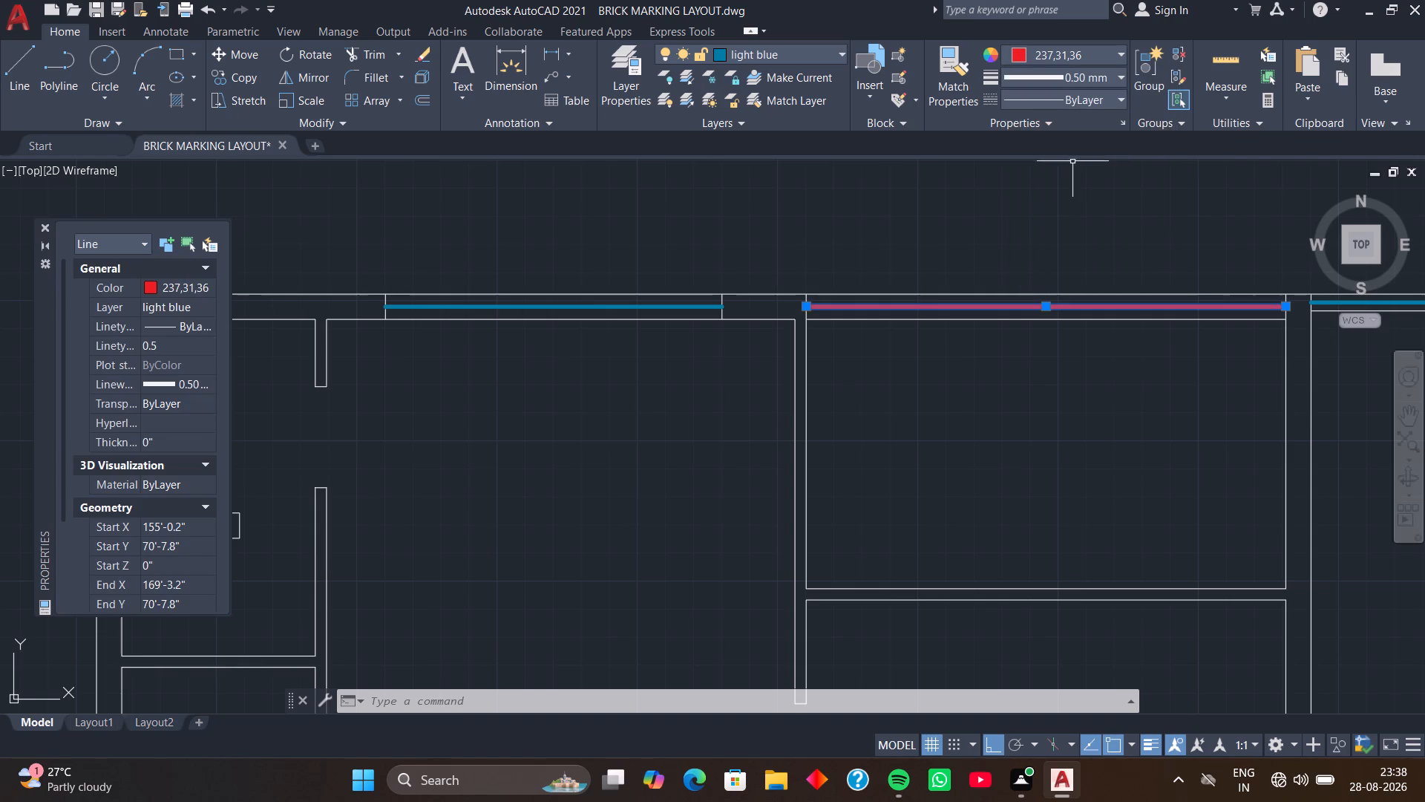
key("Escape")
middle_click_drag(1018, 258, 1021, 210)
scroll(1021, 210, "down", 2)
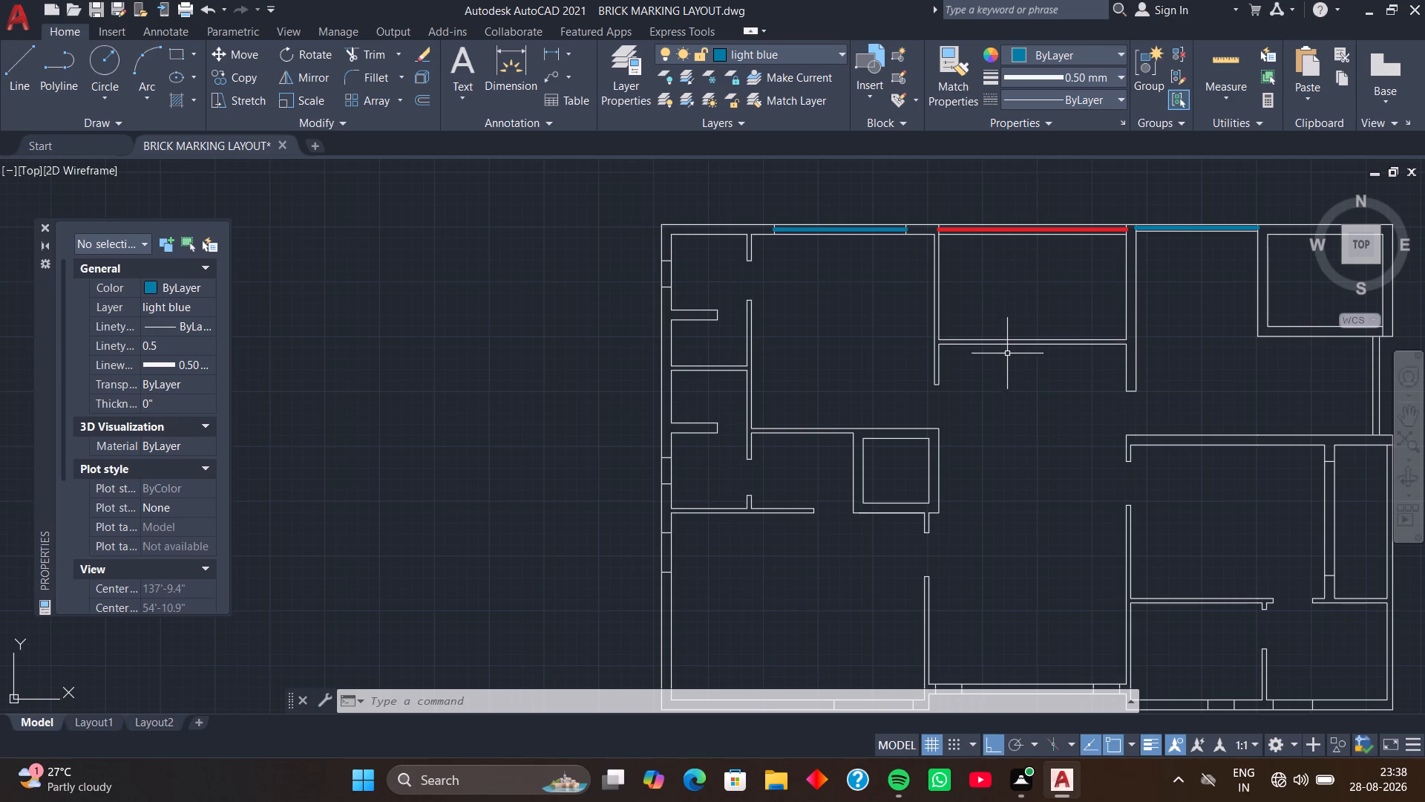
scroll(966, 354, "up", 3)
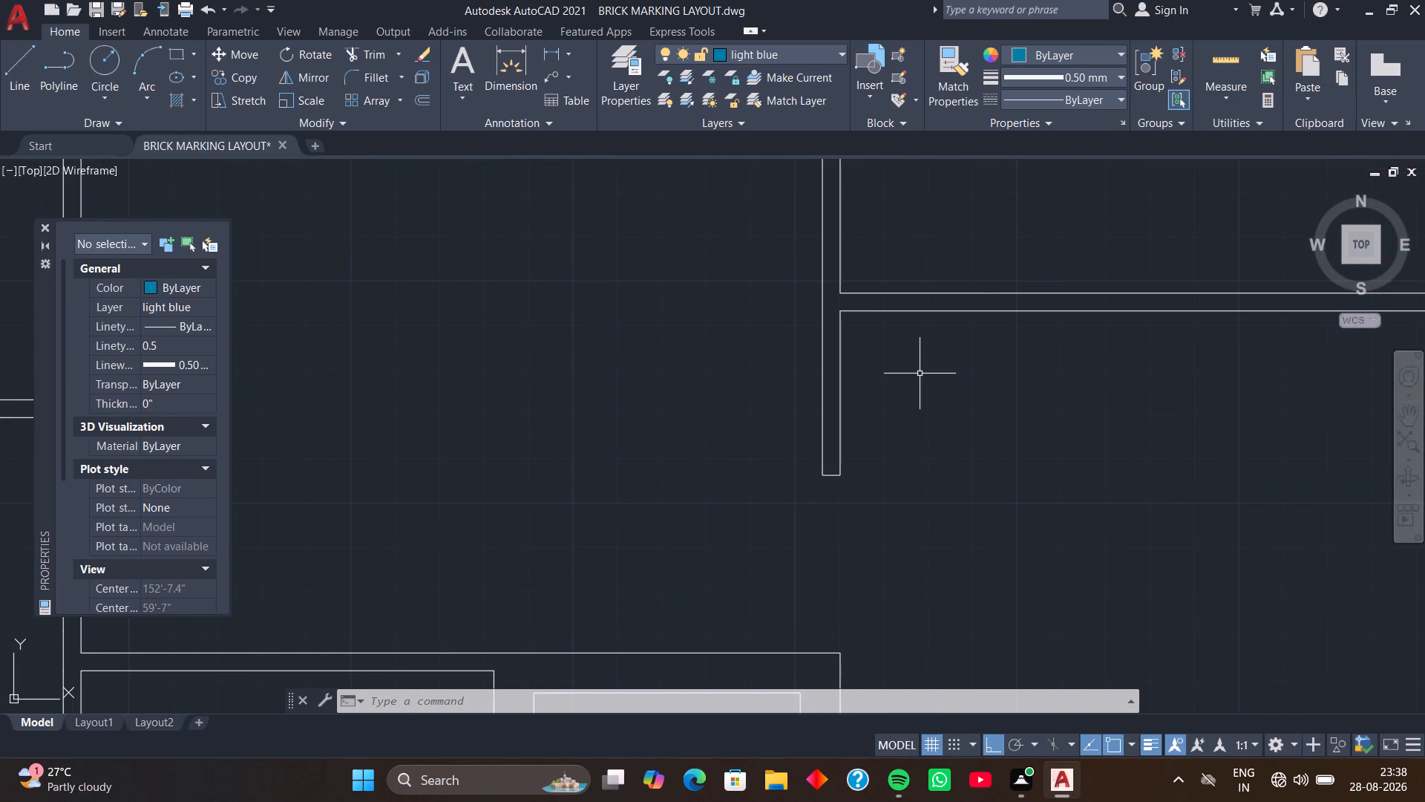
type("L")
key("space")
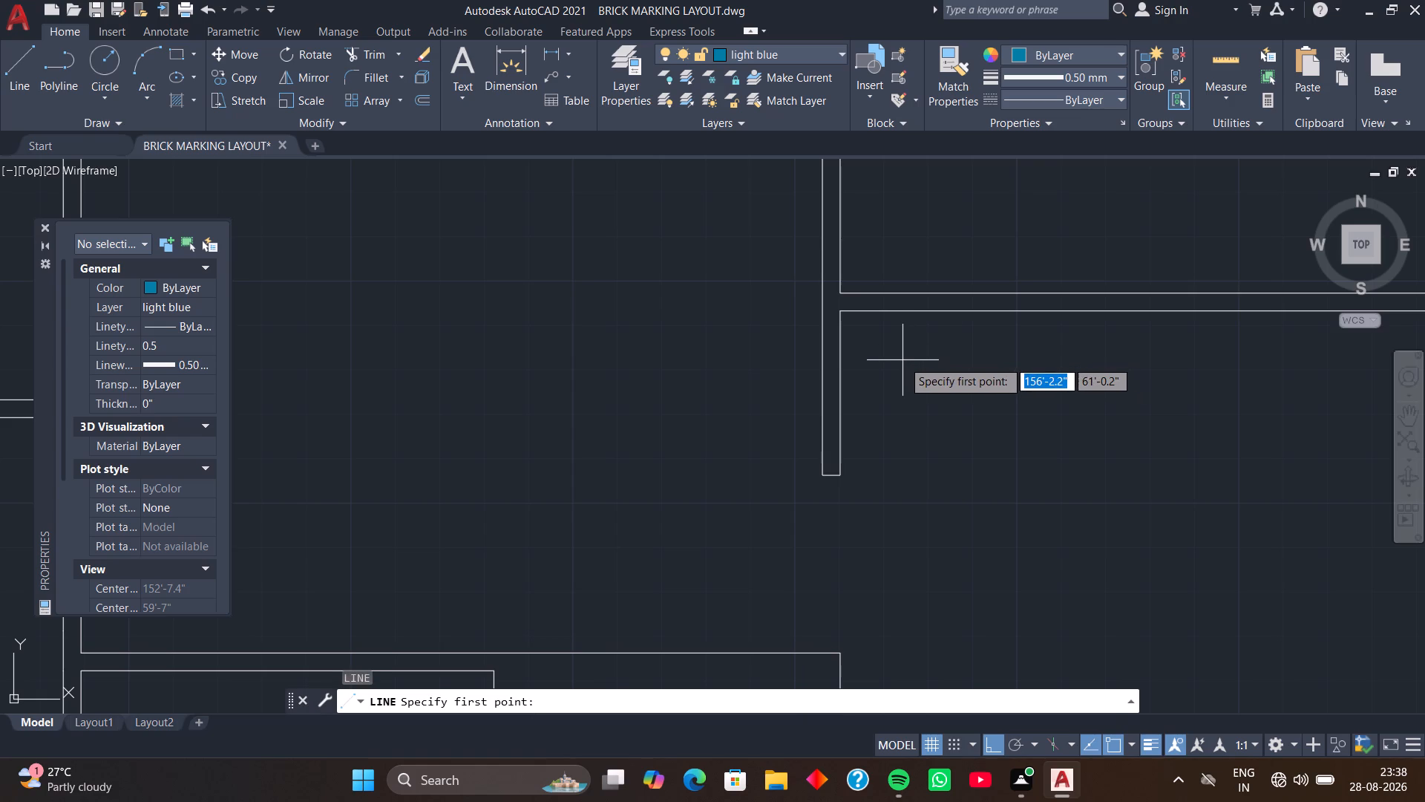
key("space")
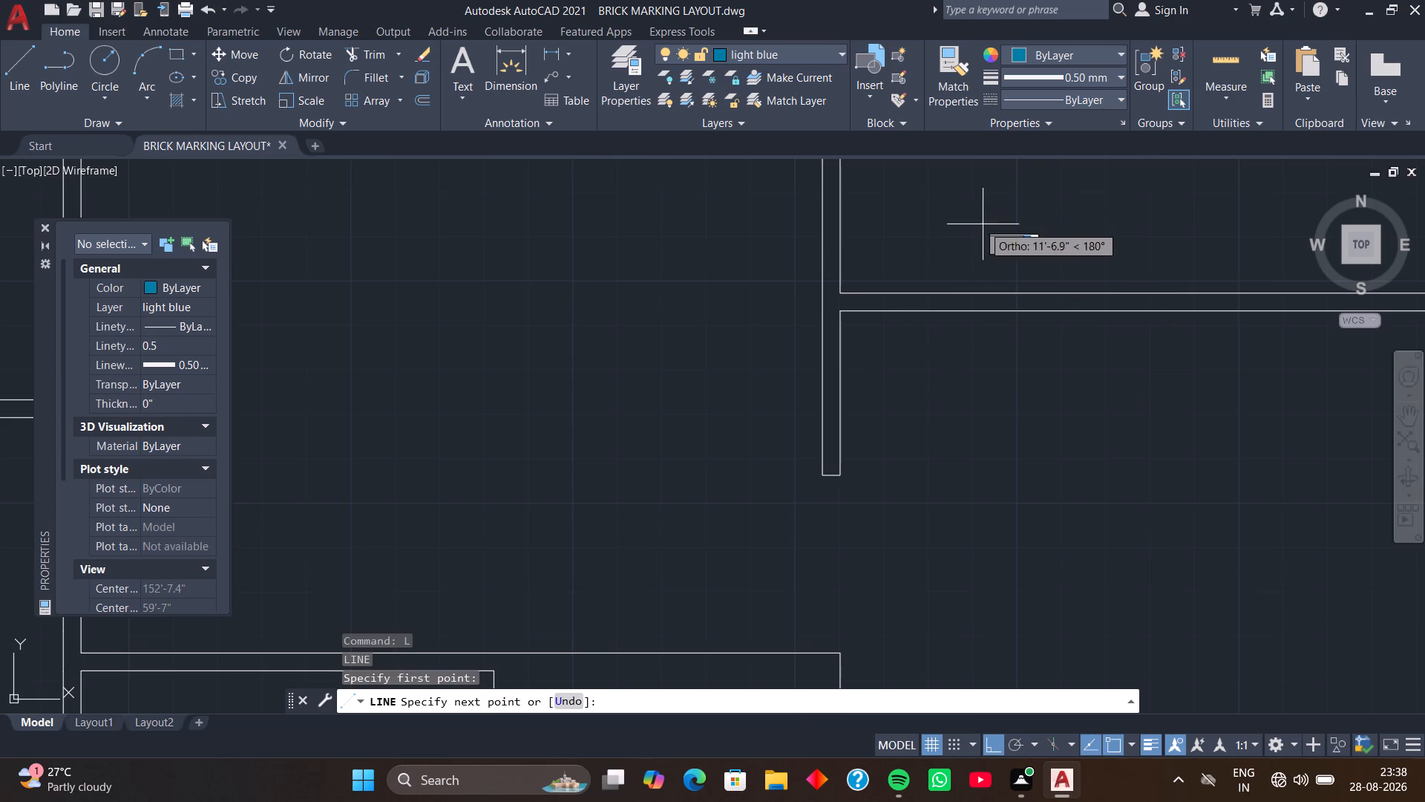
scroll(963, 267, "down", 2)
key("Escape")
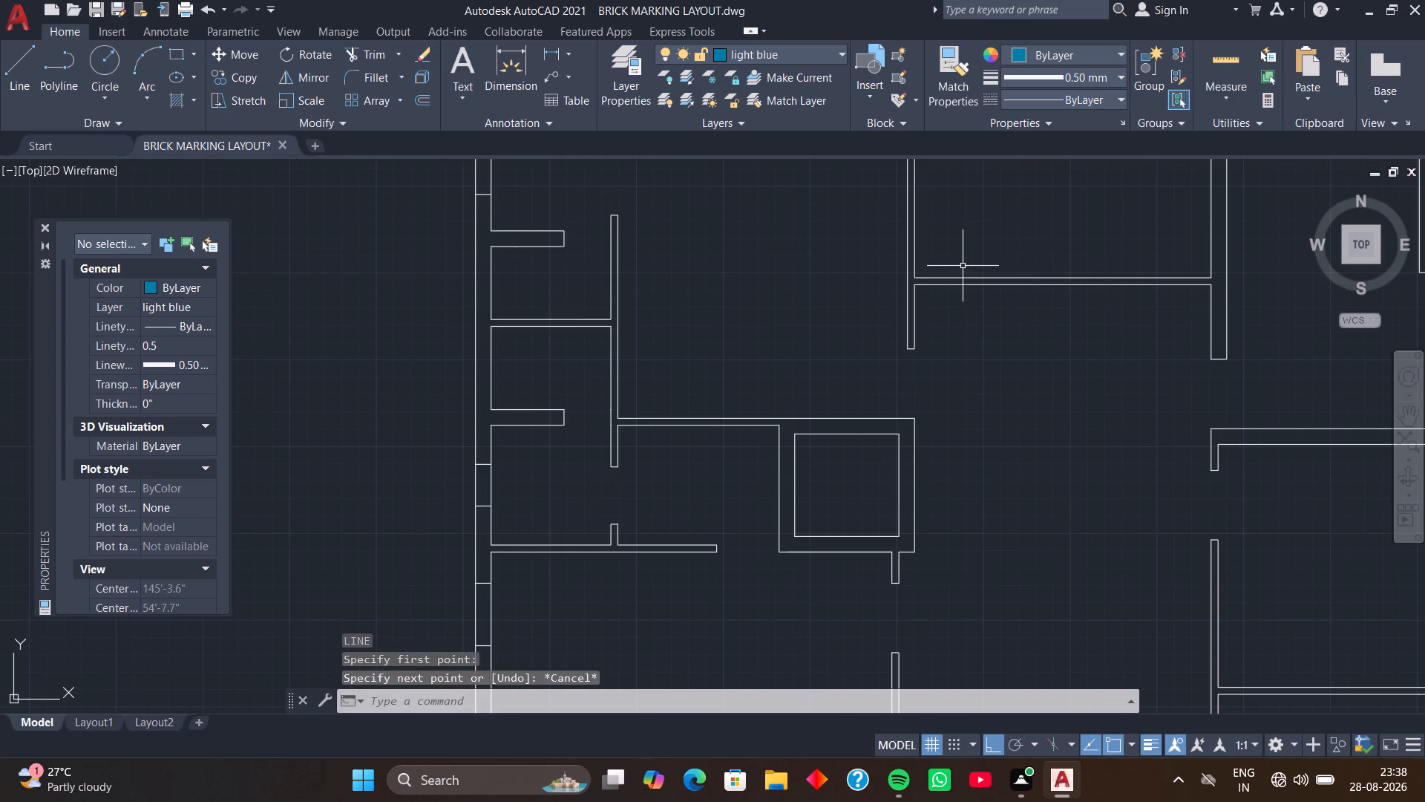
Make wall the current layer and set the current lineweight to ByLayer.
middle_click_drag(969, 249, 953, 313)
left_click(1121, 52)
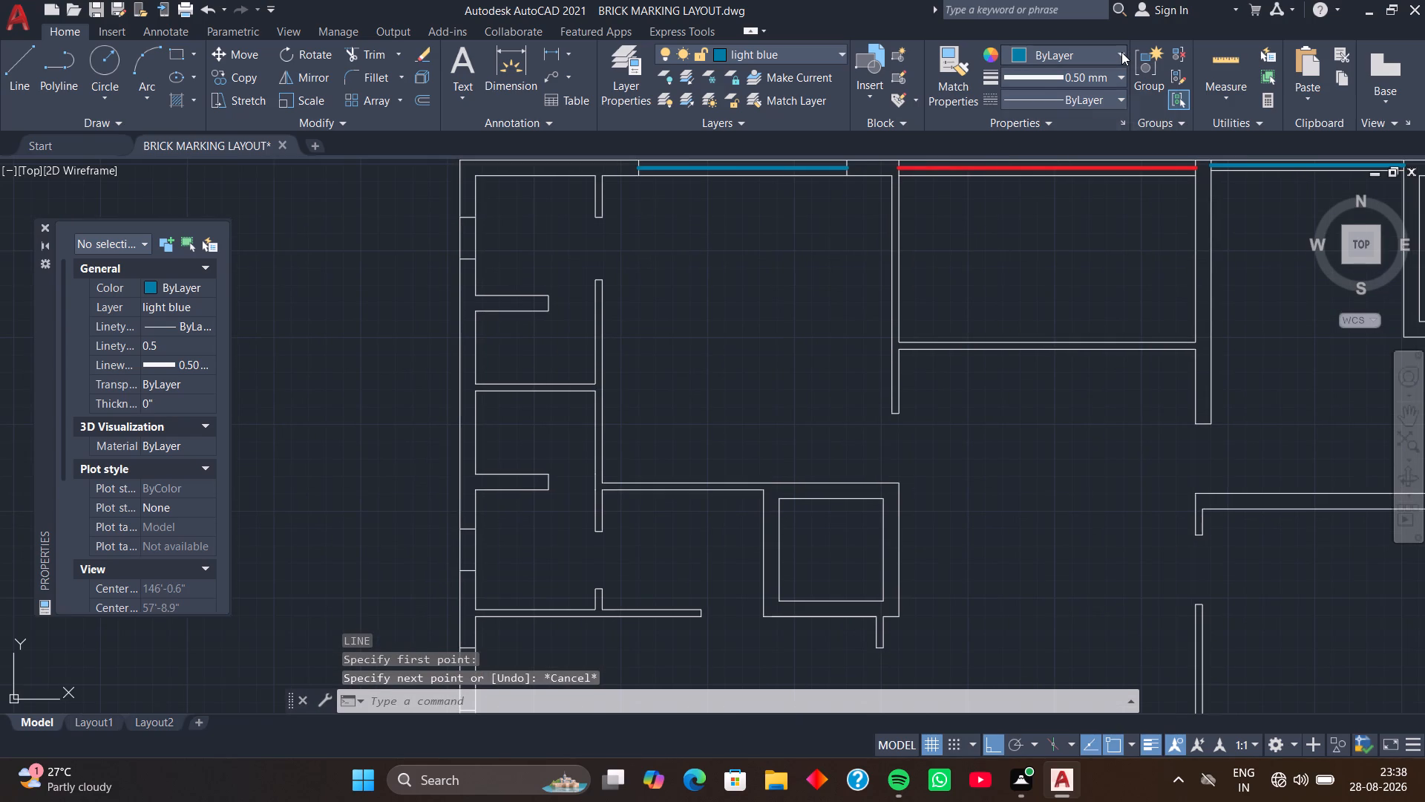
left_click(1121, 52)
left_click(842, 50)
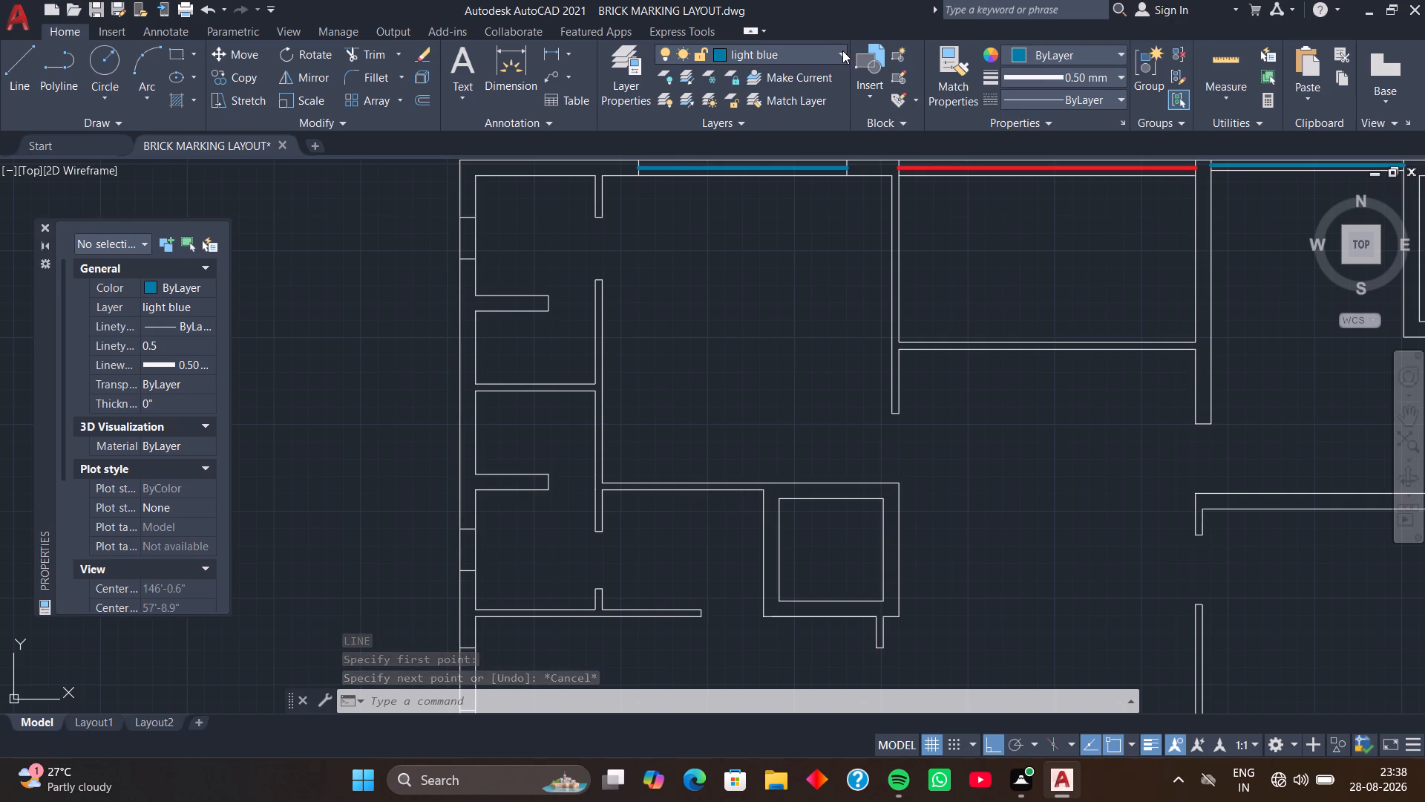
left_click(790, 278)
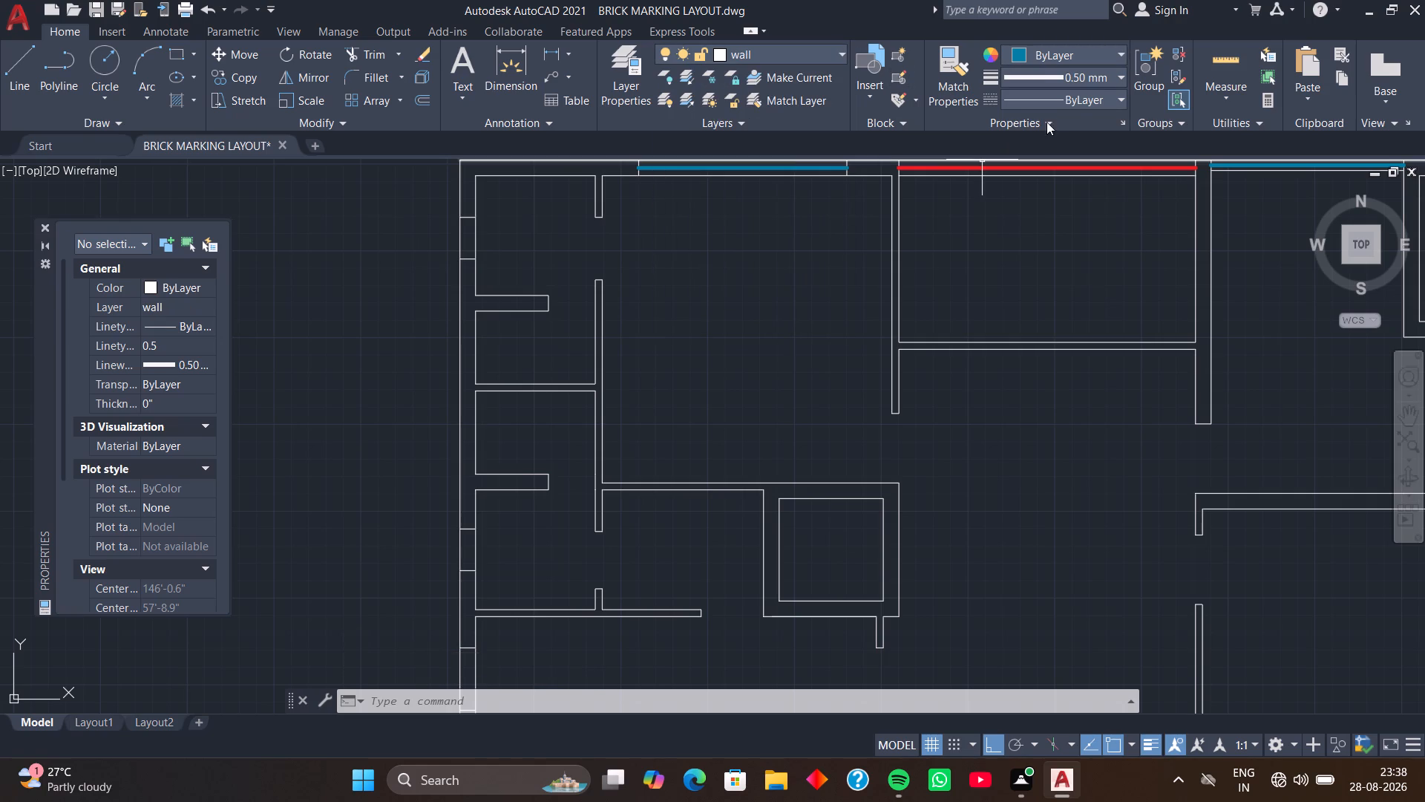
left_click(1118, 74)
scroll(1058, 131, "up", 4)
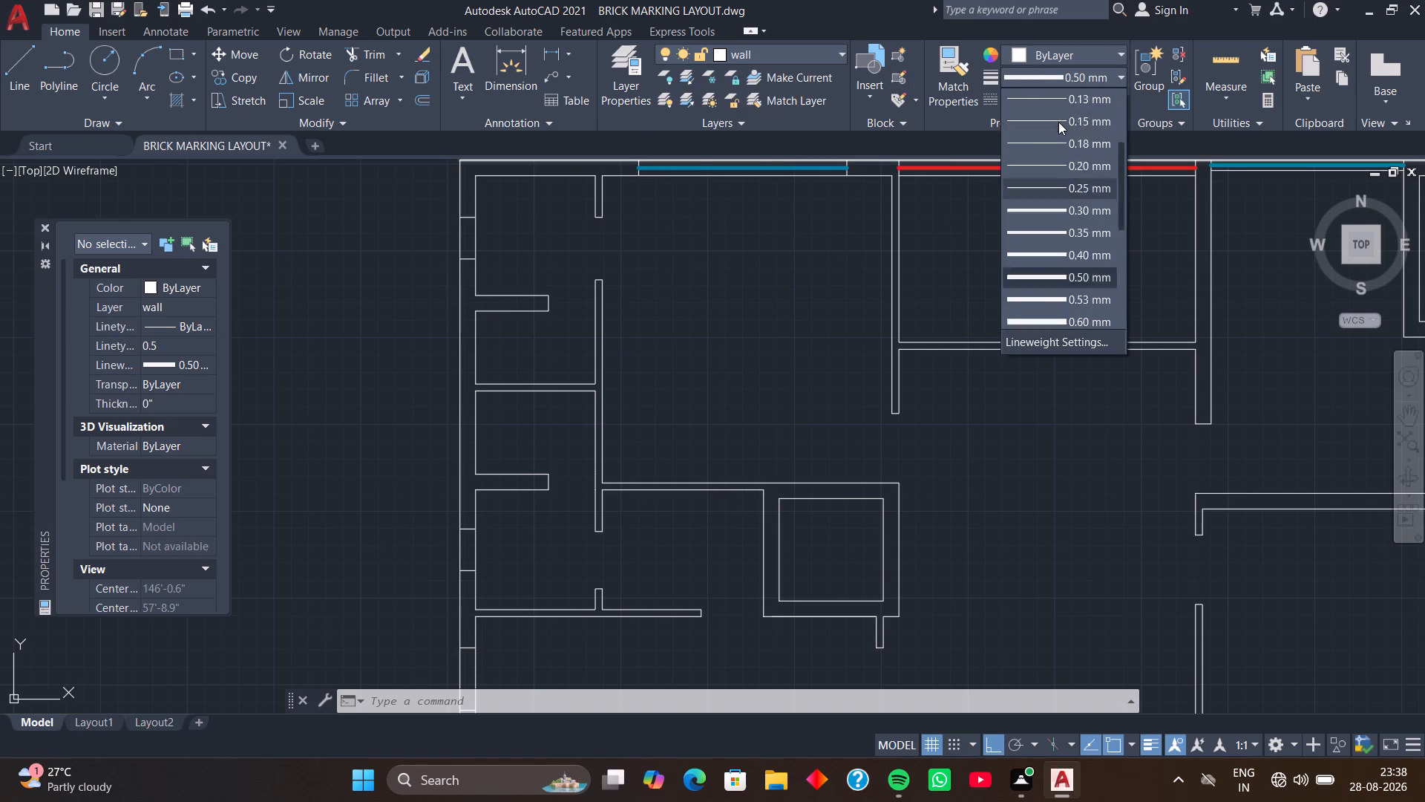
scroll(1058, 122, "up", 4)
left_click(1059, 96)
Draw a 4" line closing the west end of the thin wall south of the middle north room.
middle_click_drag(1012, 215, 1026, 212)
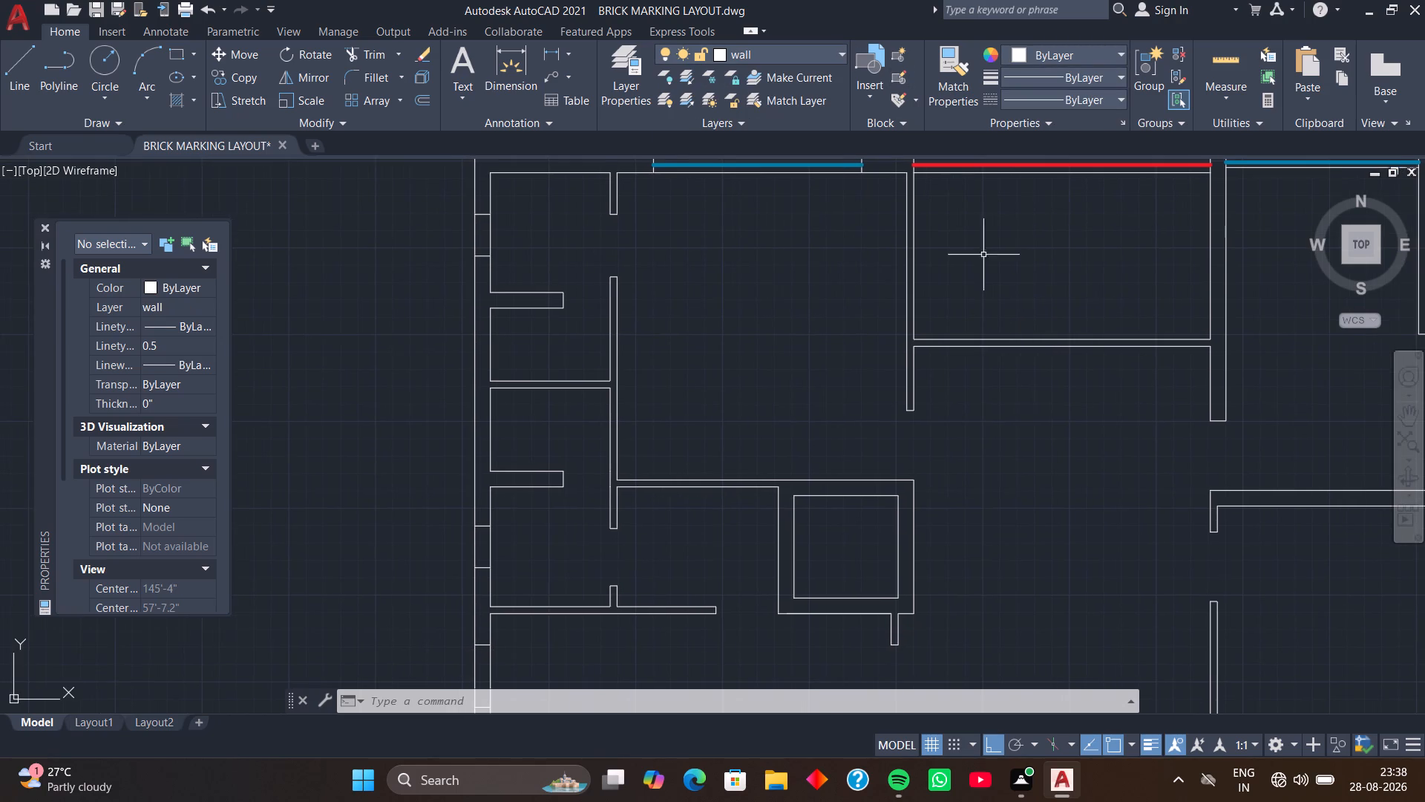
middle_click_drag(968, 297, 990, 290)
scroll(960, 339, "up", 4)
middle_click_drag(954, 345, 974, 351)
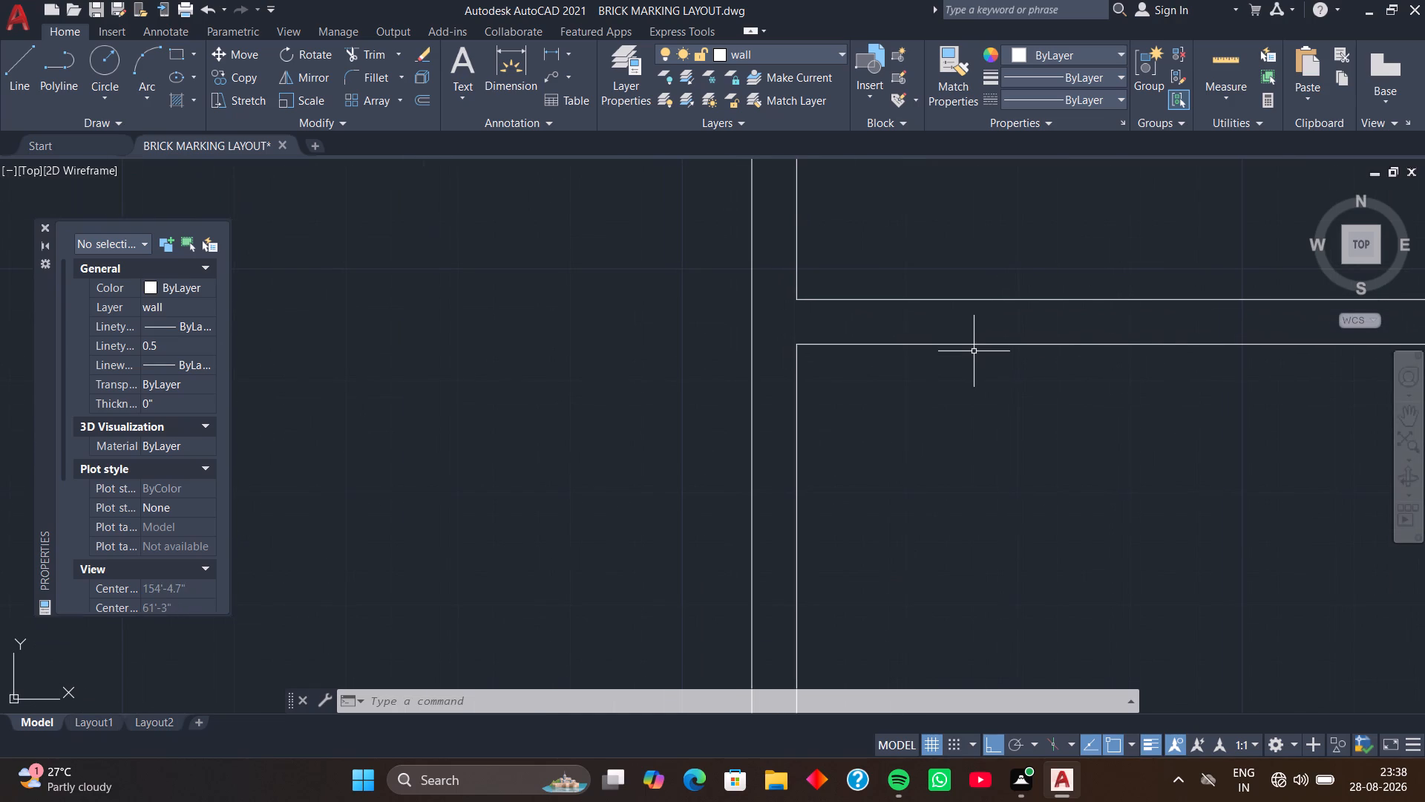
key("l")
key("space")
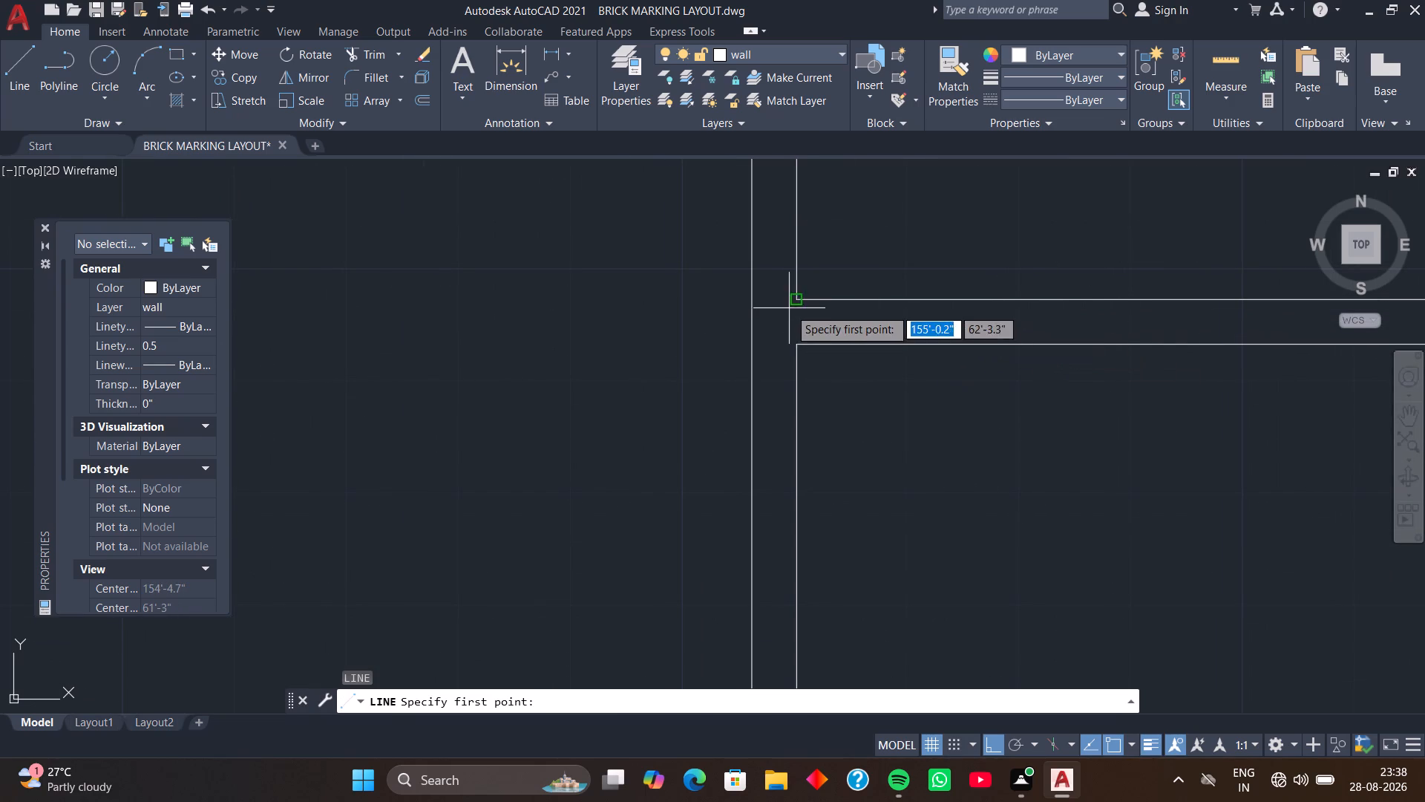
left_click(795, 299)
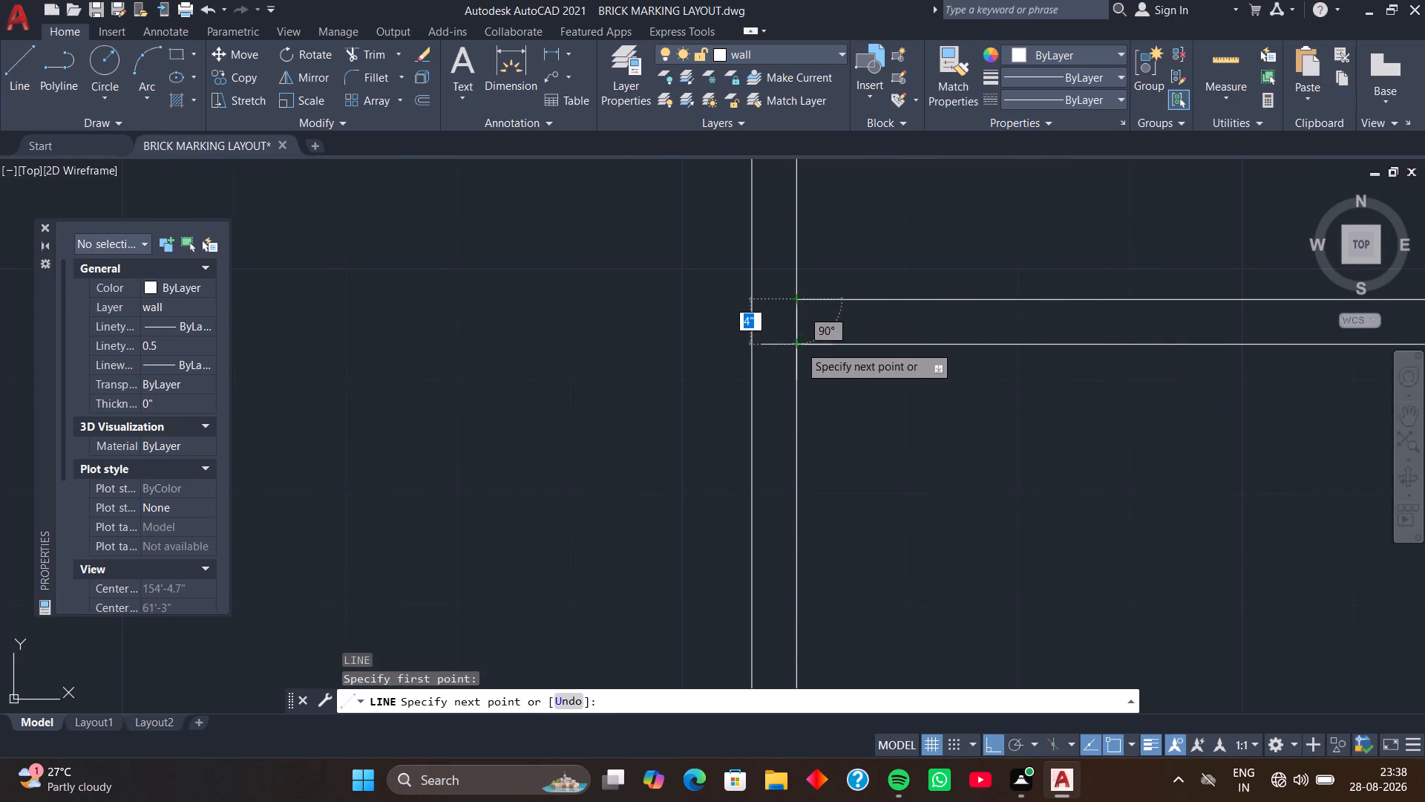
left_click(799, 346)
key("space")
Draw a short line closing the east end of the thin wall south of the middle north room.
scroll(915, 379, "down", 4)
middle_click_drag(923, 387, 897, 391)
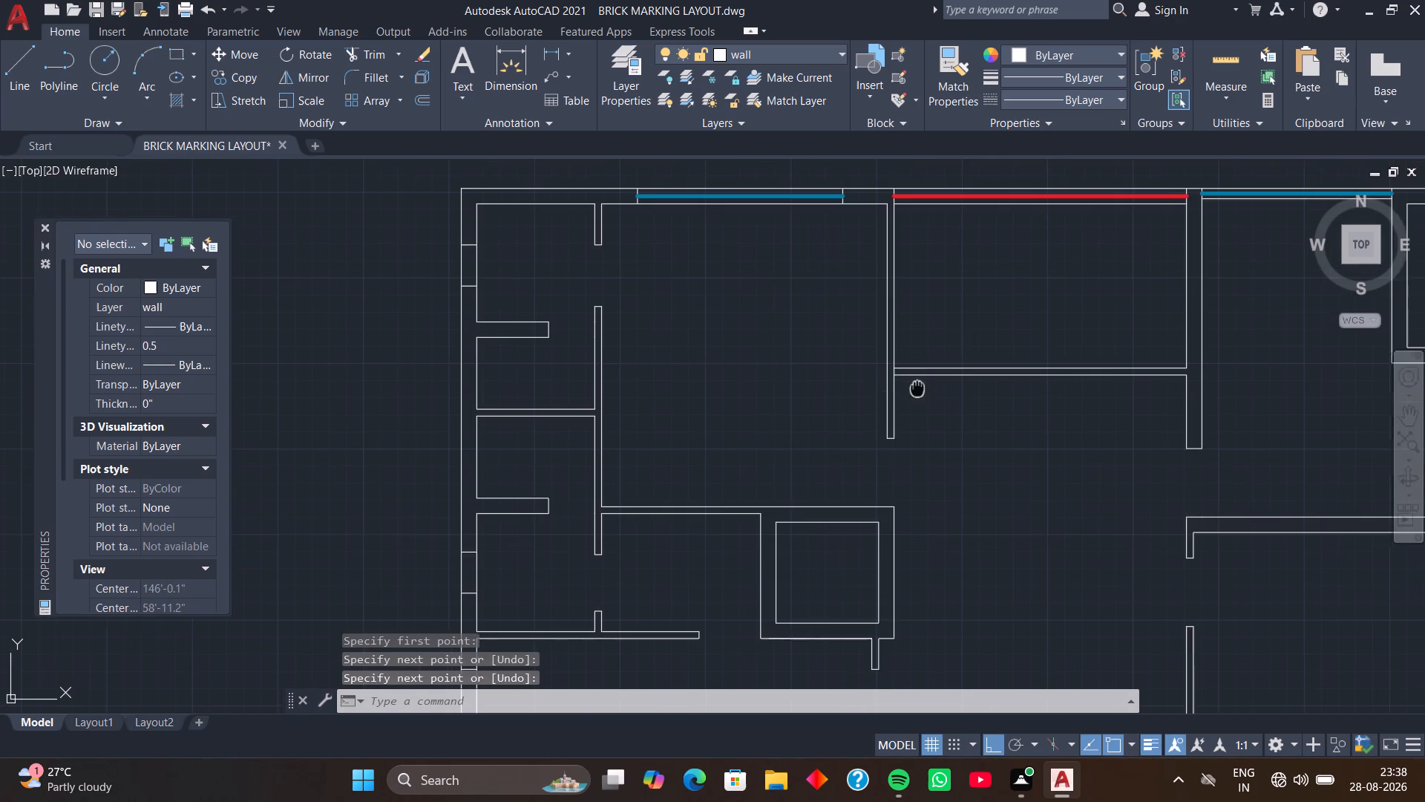
middle_click_drag(897, 391, 817, 413)
scroll(1112, 388, "up", 3)
key("space")
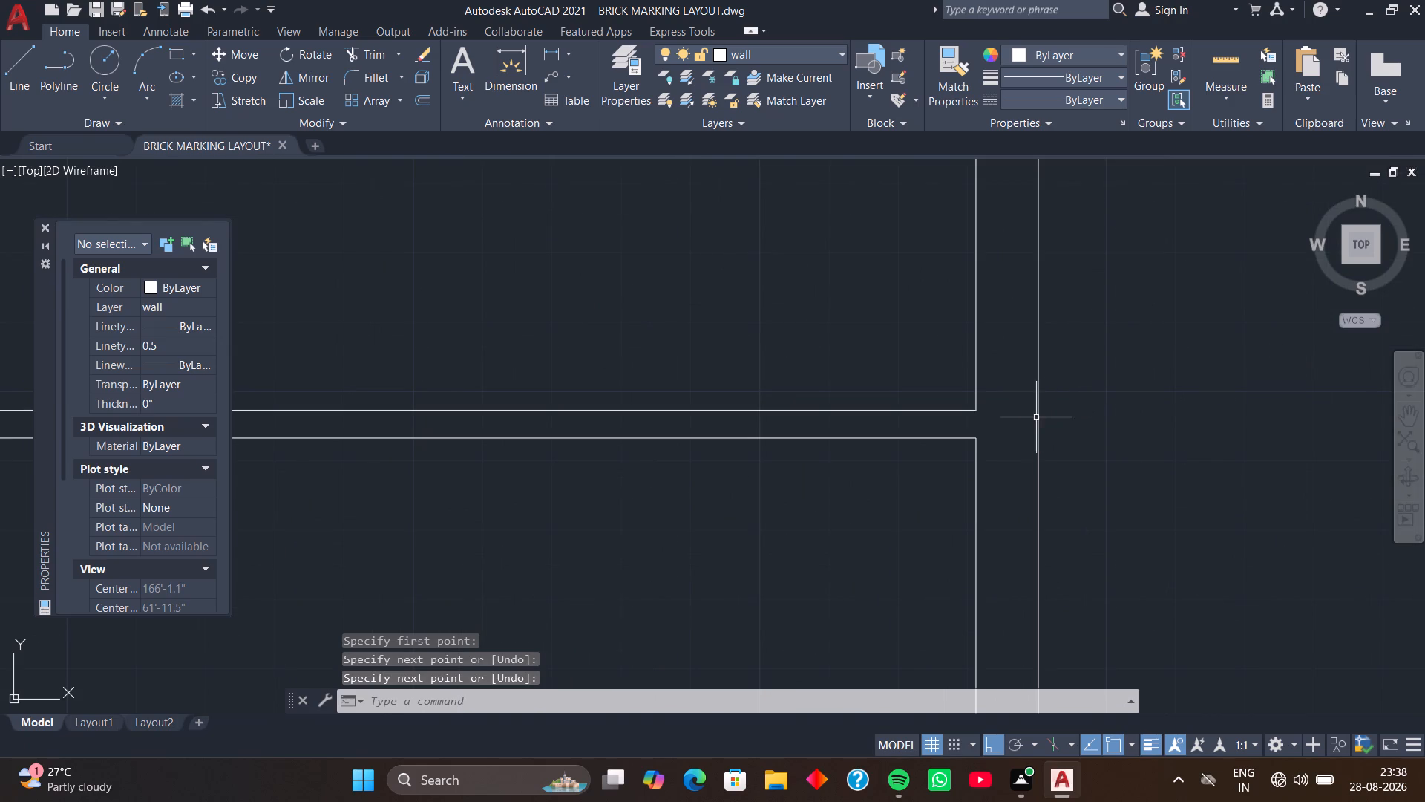
left_click(976, 408)
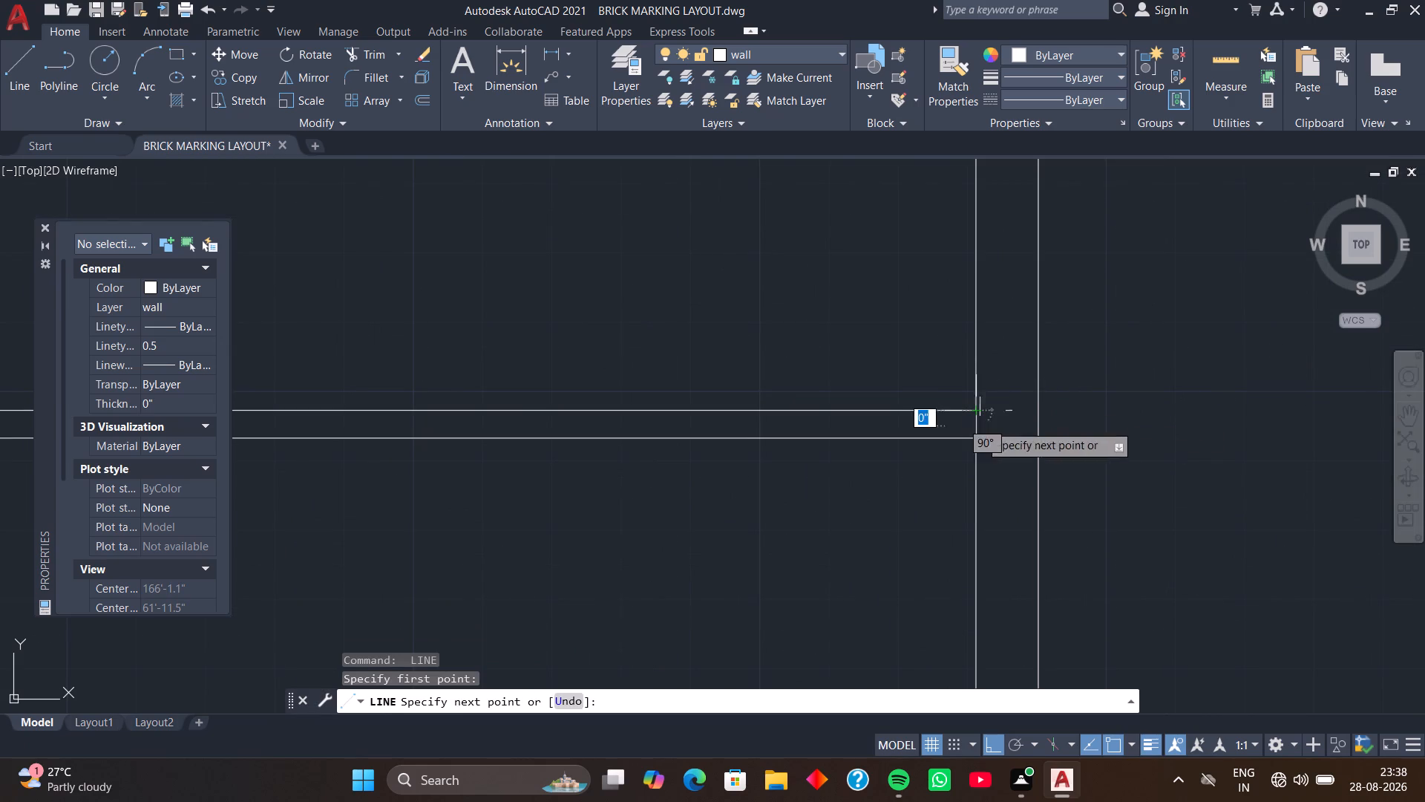
left_click(975, 437)
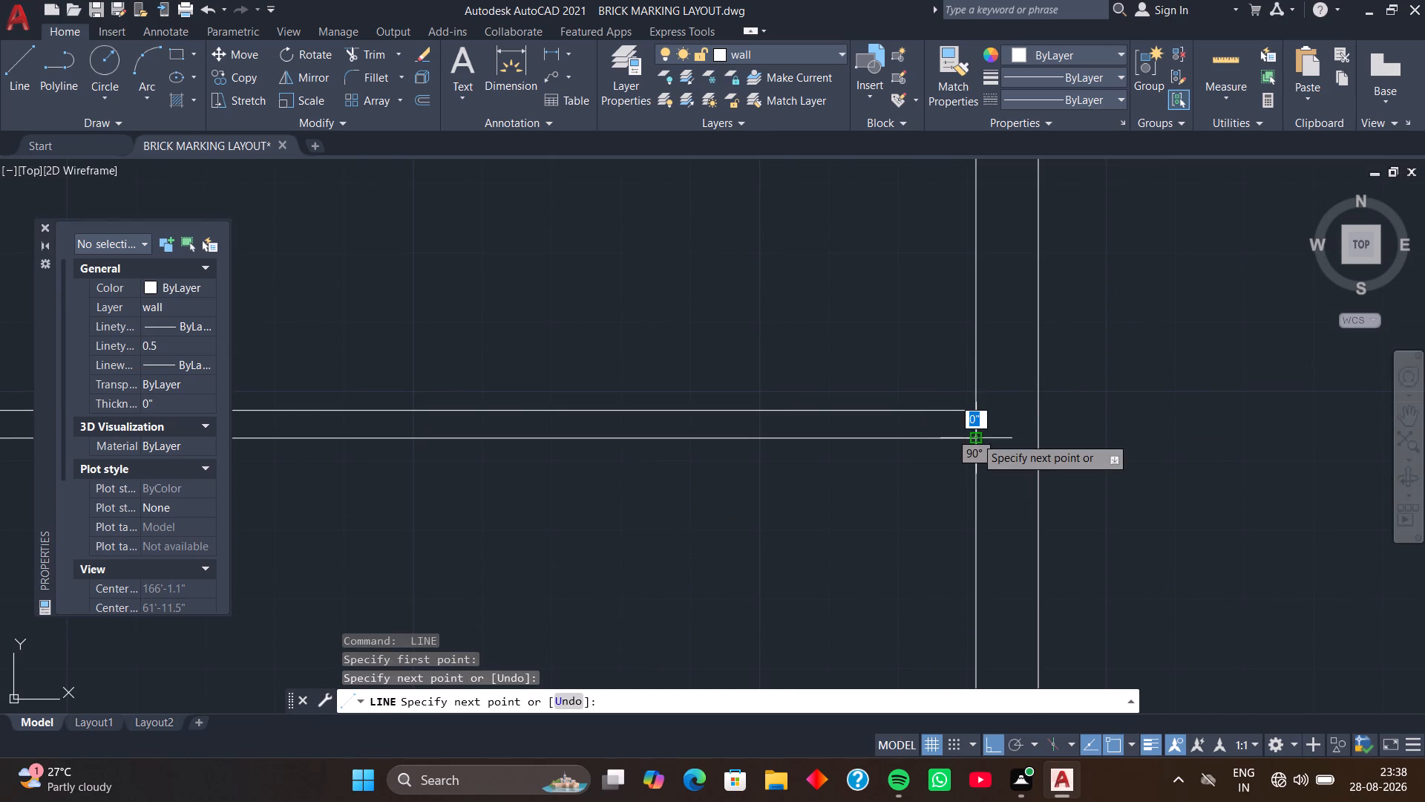
key("space")
Draw a 4" line across the north end of the thin wall on the middle north room's west side.
scroll(943, 442, "down", 4)
middle_click_drag(927, 469, 1060, 450)
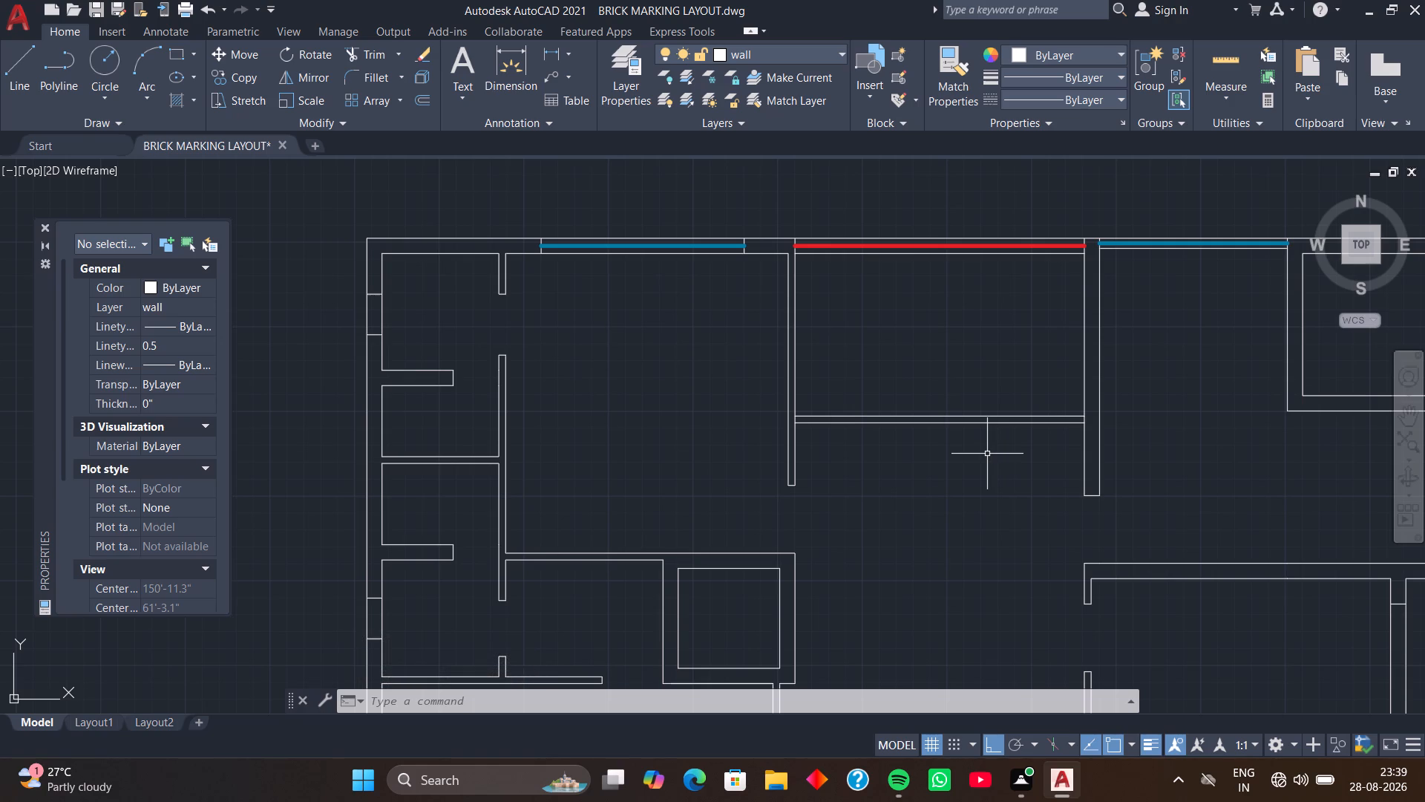
middle_click_drag(795, 279, 824, 376)
type("L")
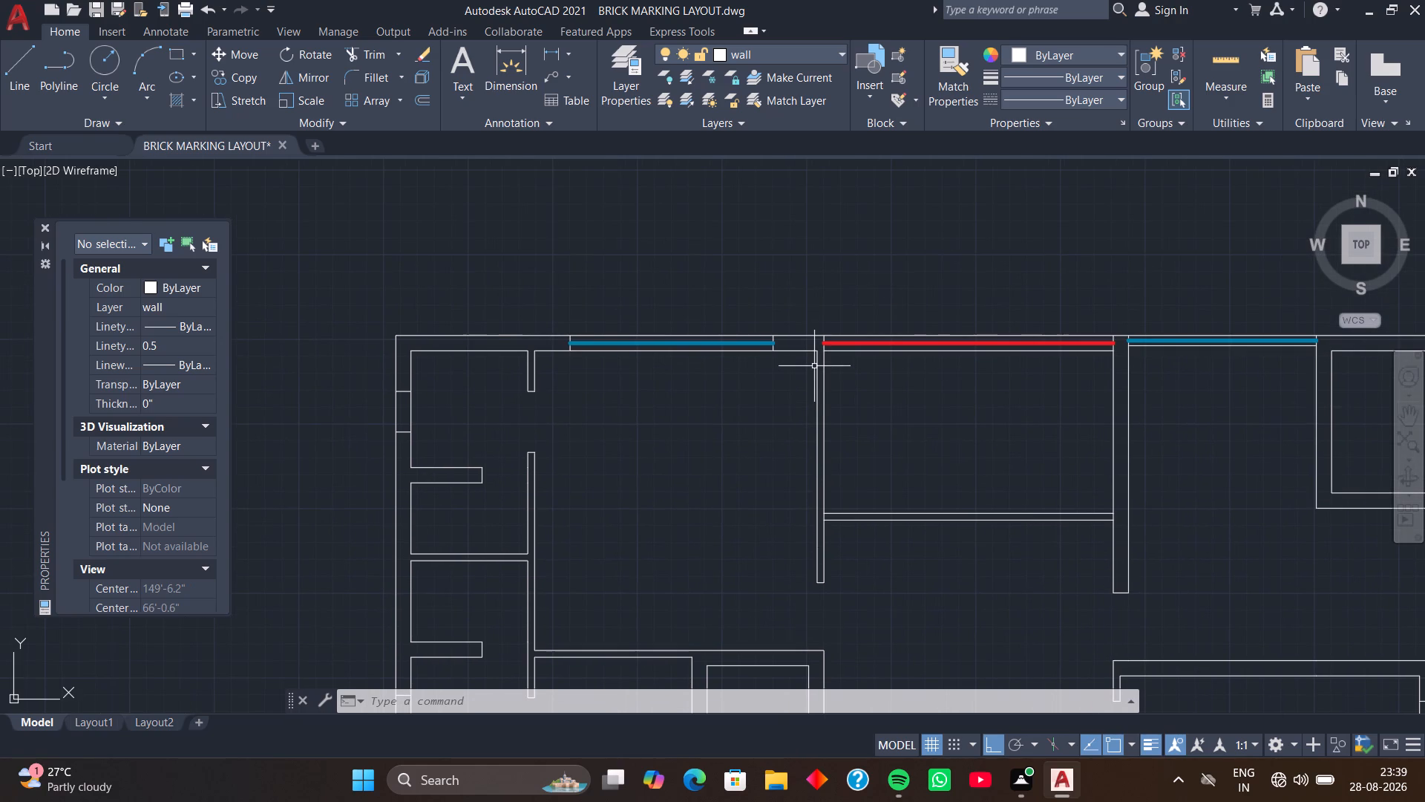
key("space")
scroll(823, 345, "up", 3)
left_click(814, 371)
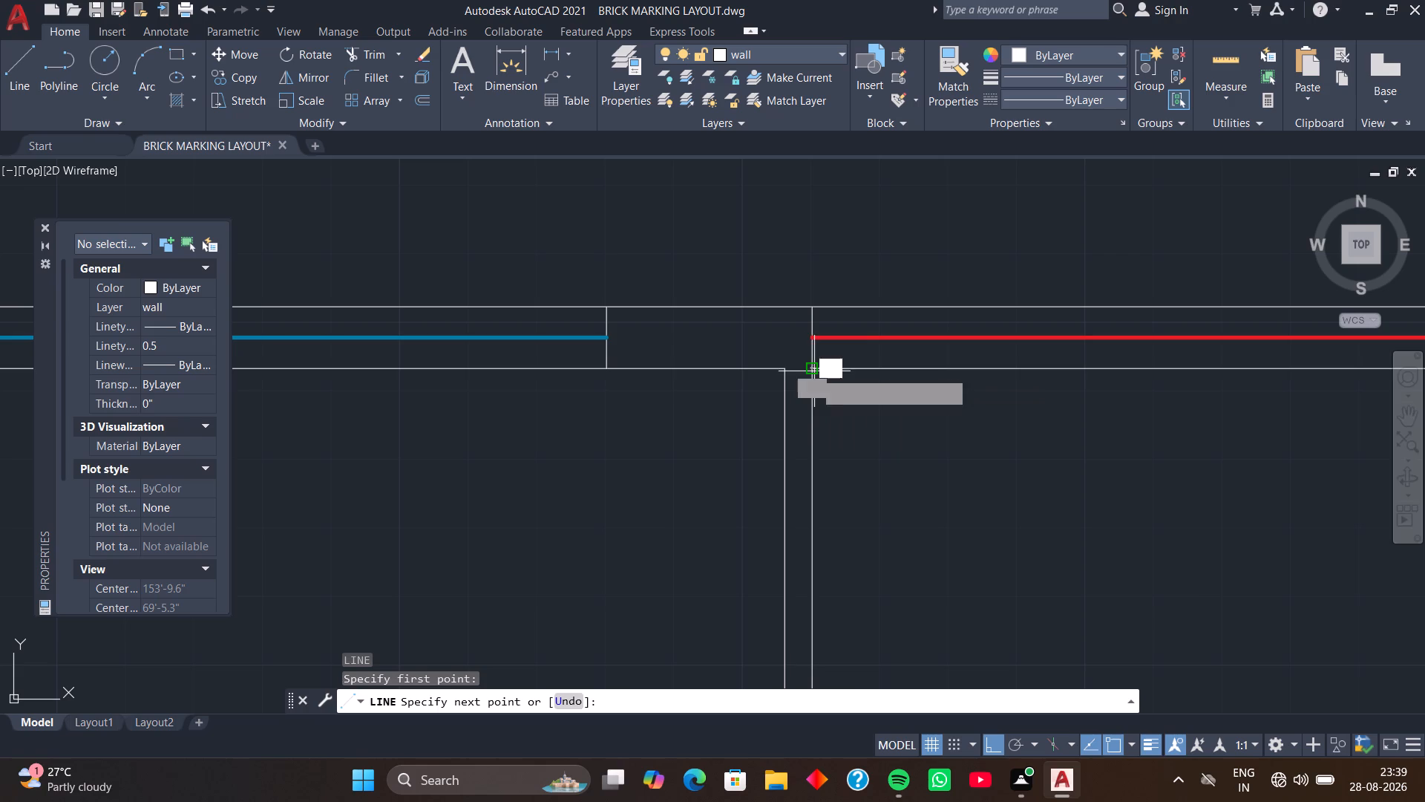
left_click(786, 368)
key("space")
Move that short line 2' south along the thin wall.
left_click(799, 369)
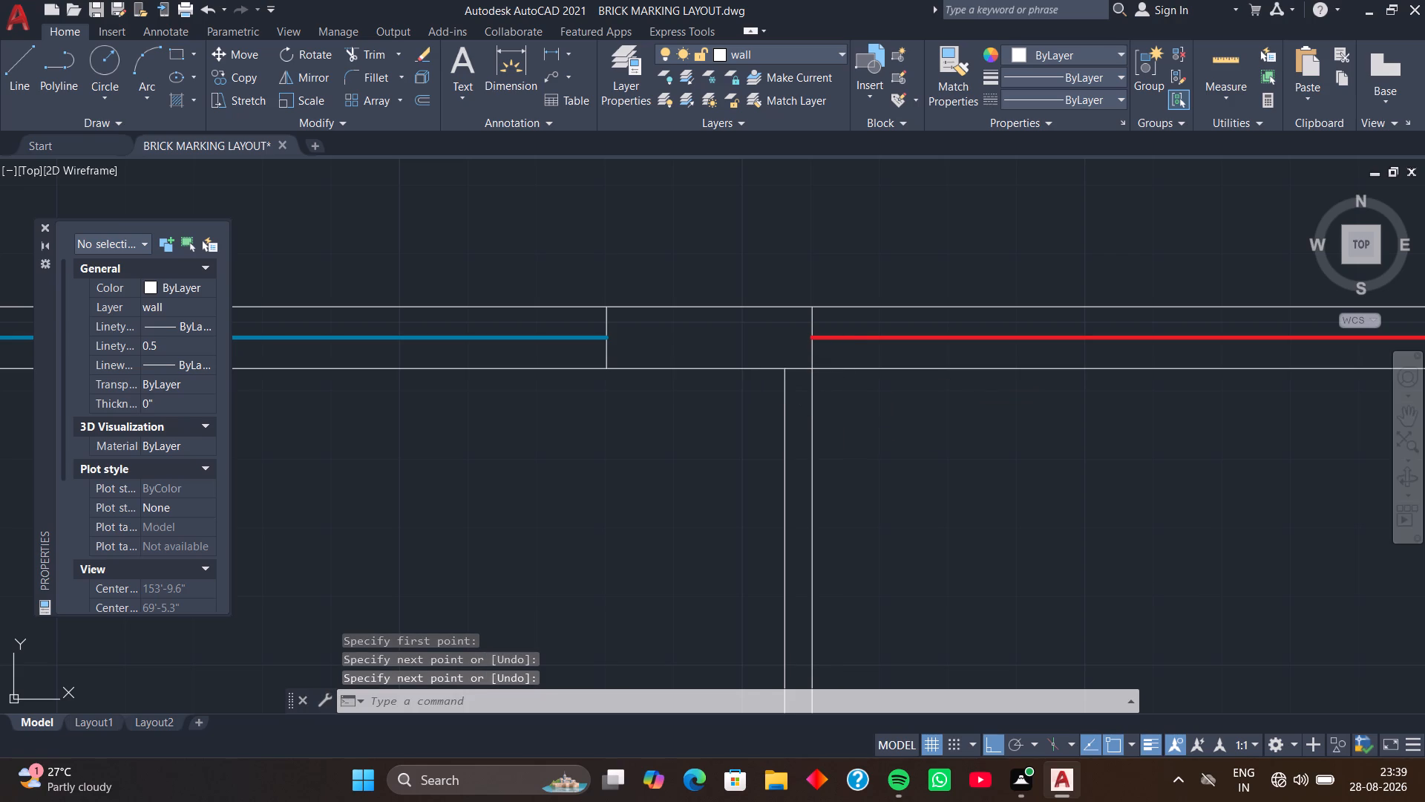
type("M")
key("space")
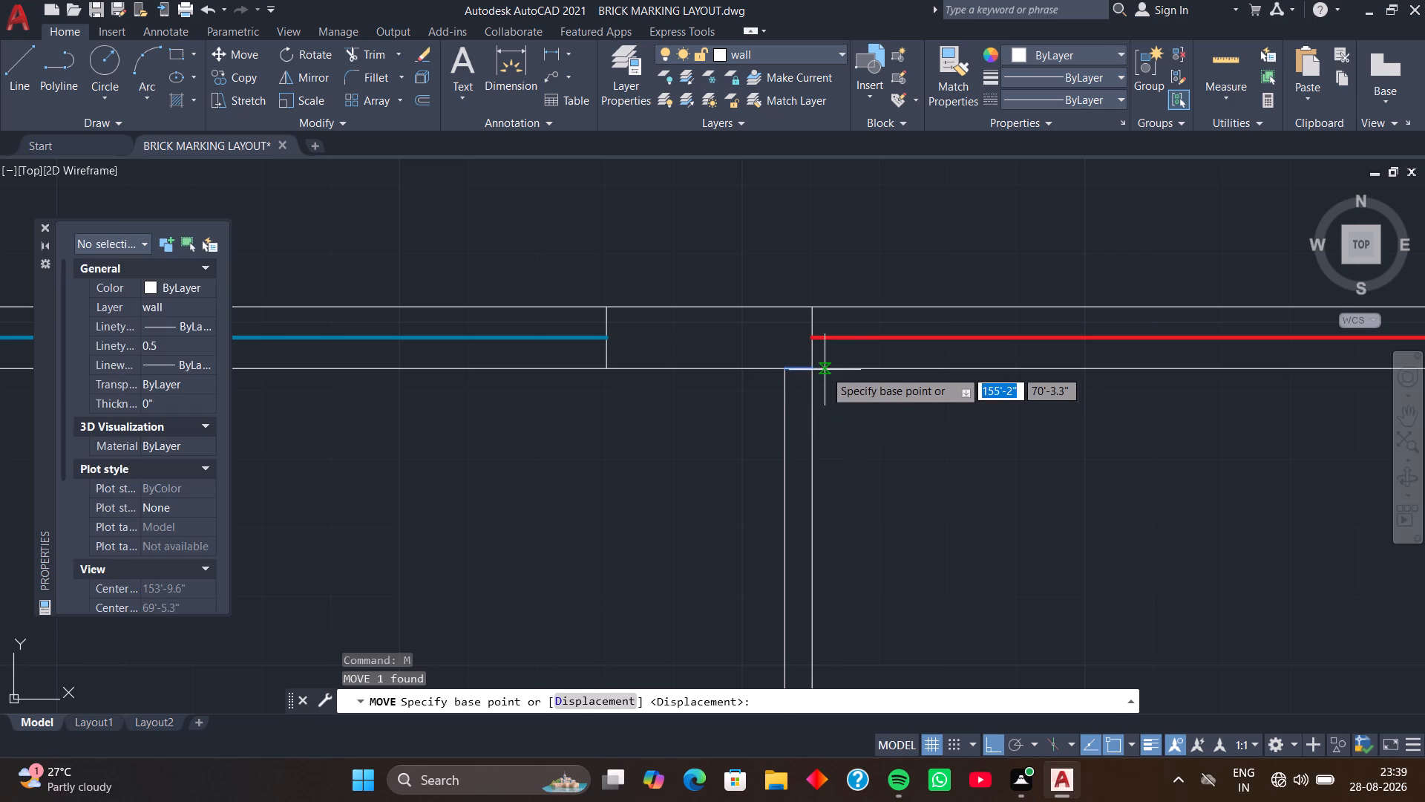
left_click(812, 368)
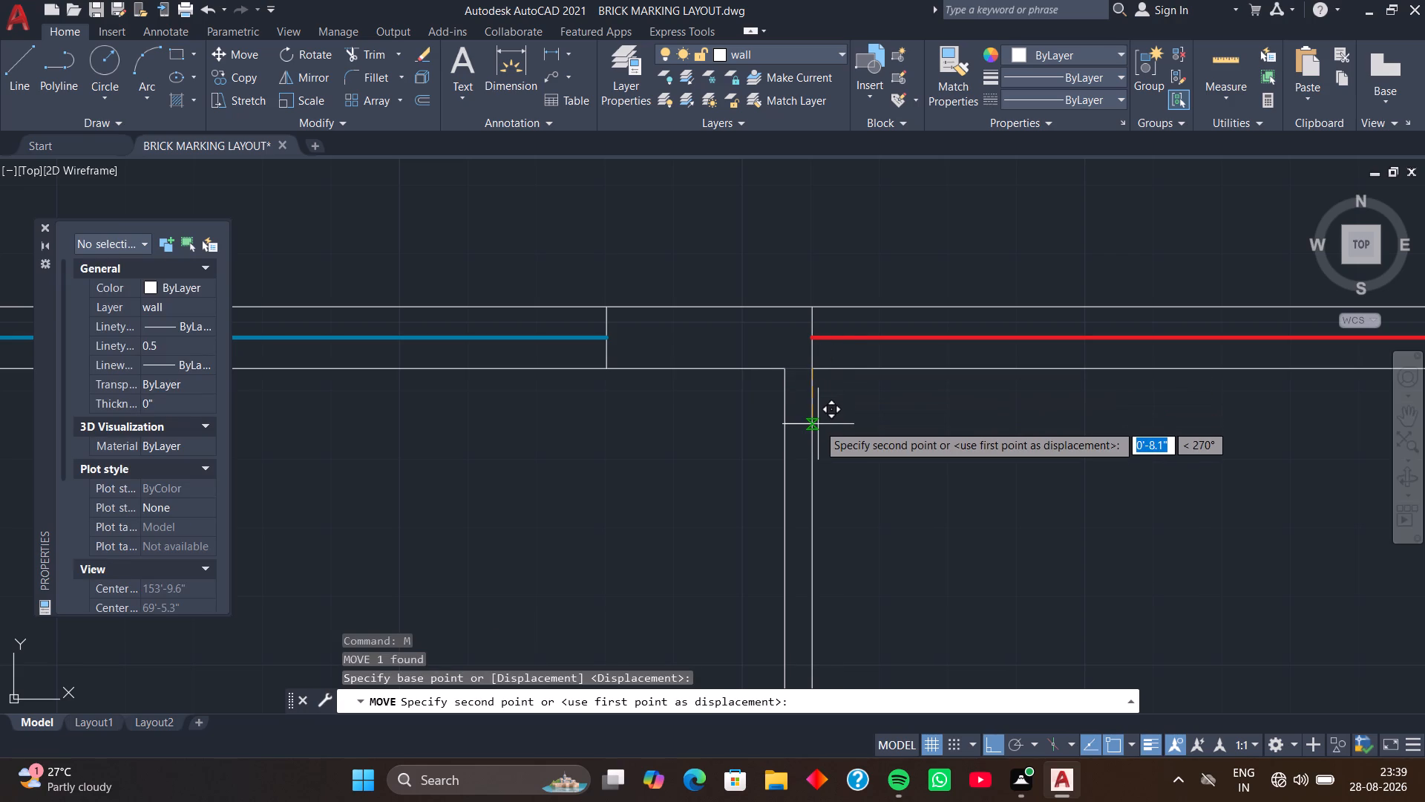
type("2'")
key("Return")
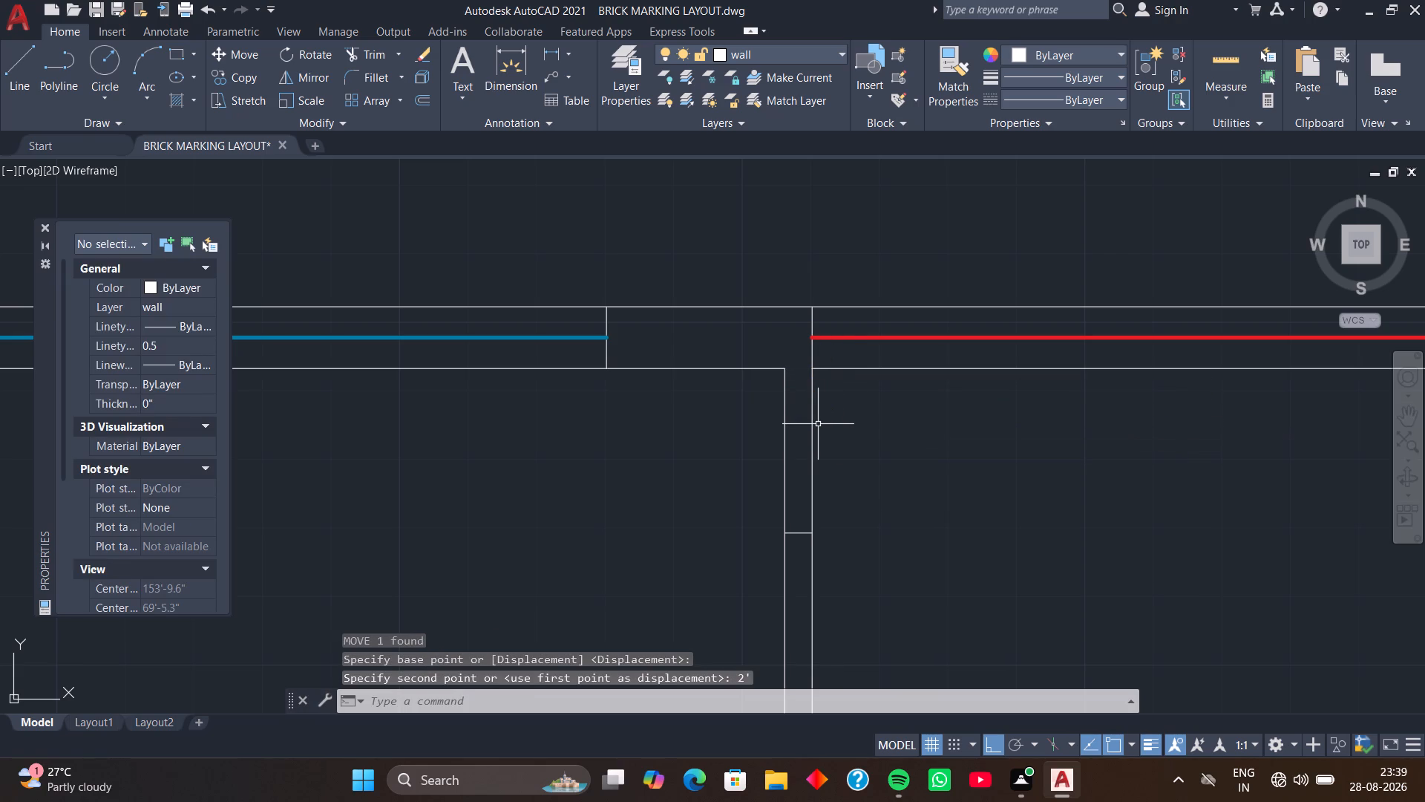
Copy the short line 4' south along the same thin wall to mark the opening's other end.
scroll(824, 430, "down", 1)
middle_click_drag(845, 491, 832, 391)
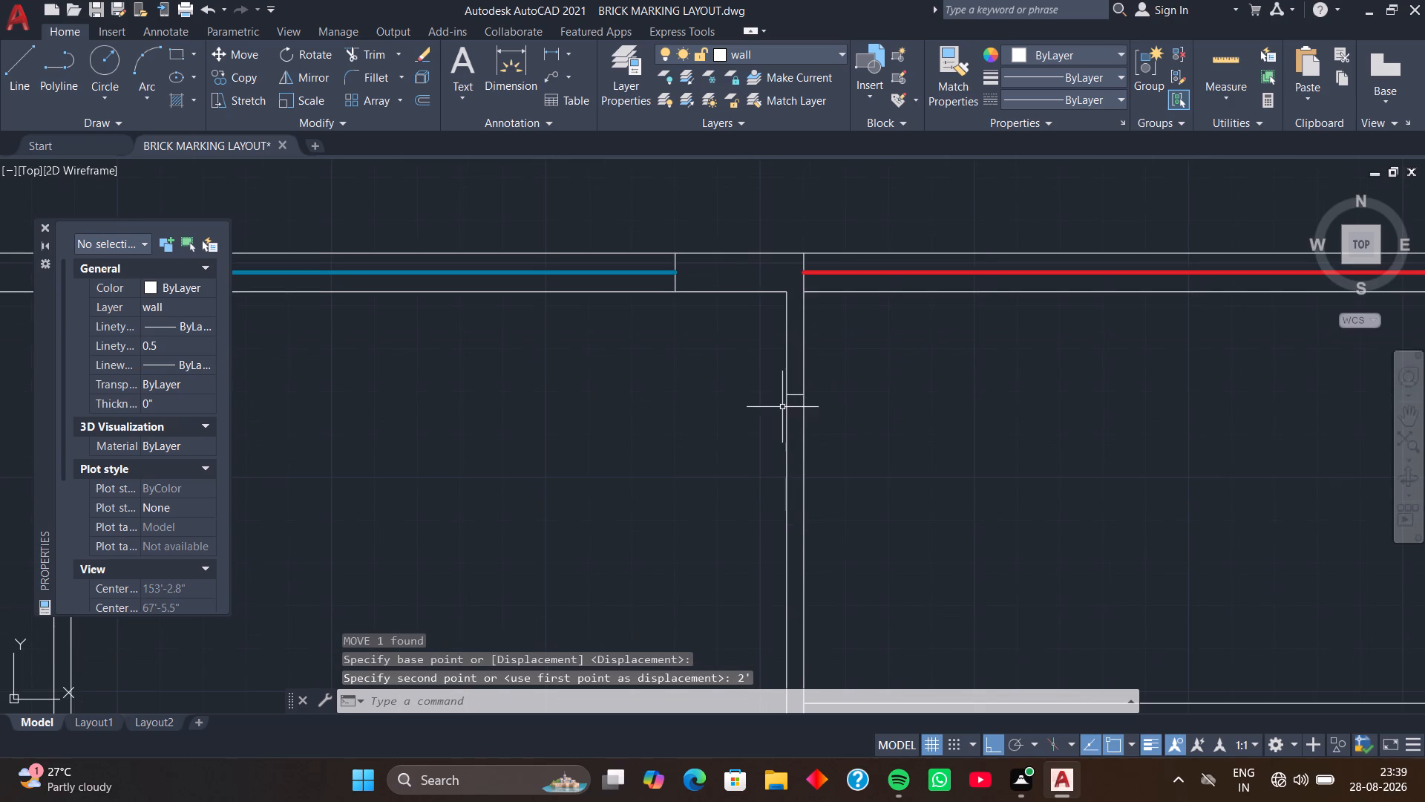
scroll(782, 406, "up", 2)
left_click(817, 376)
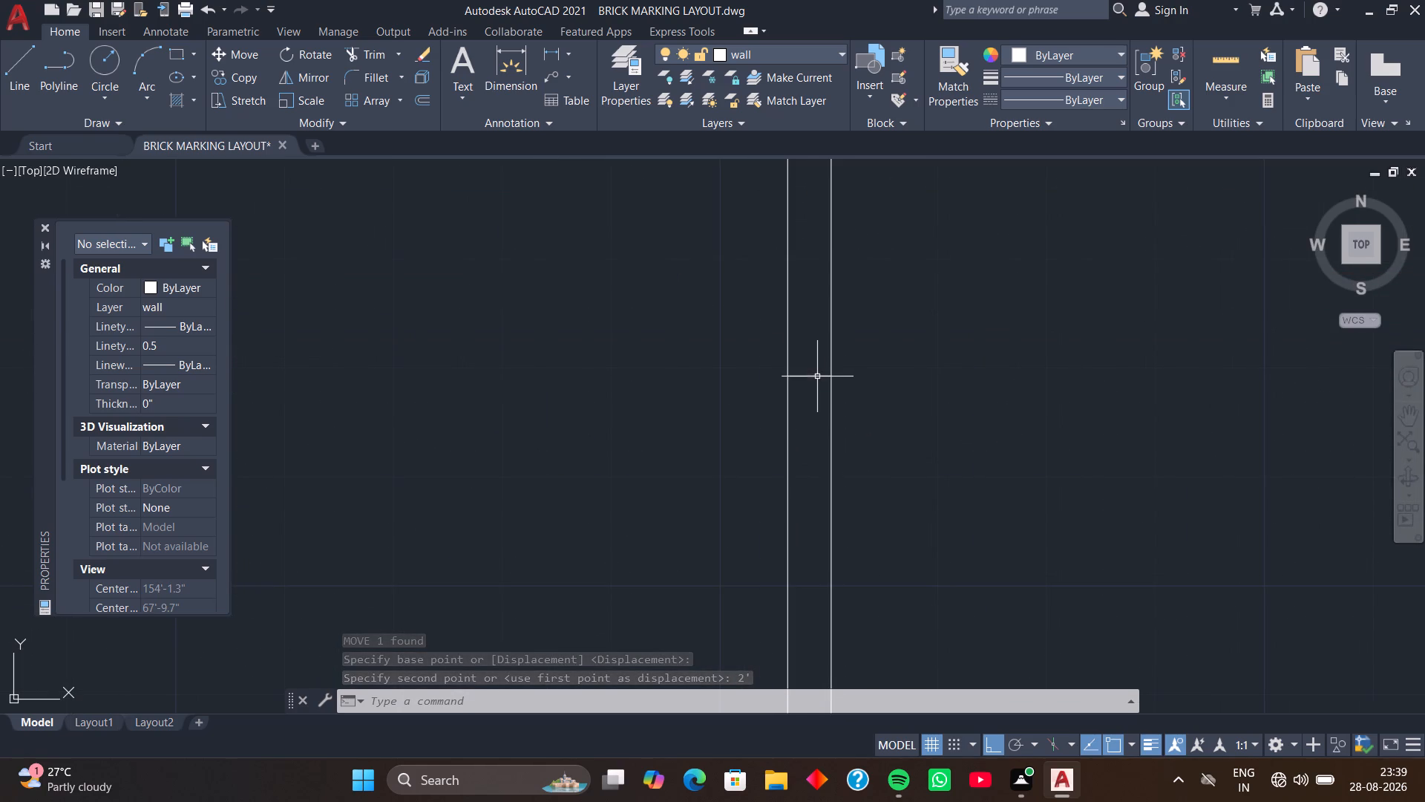
type("CO")
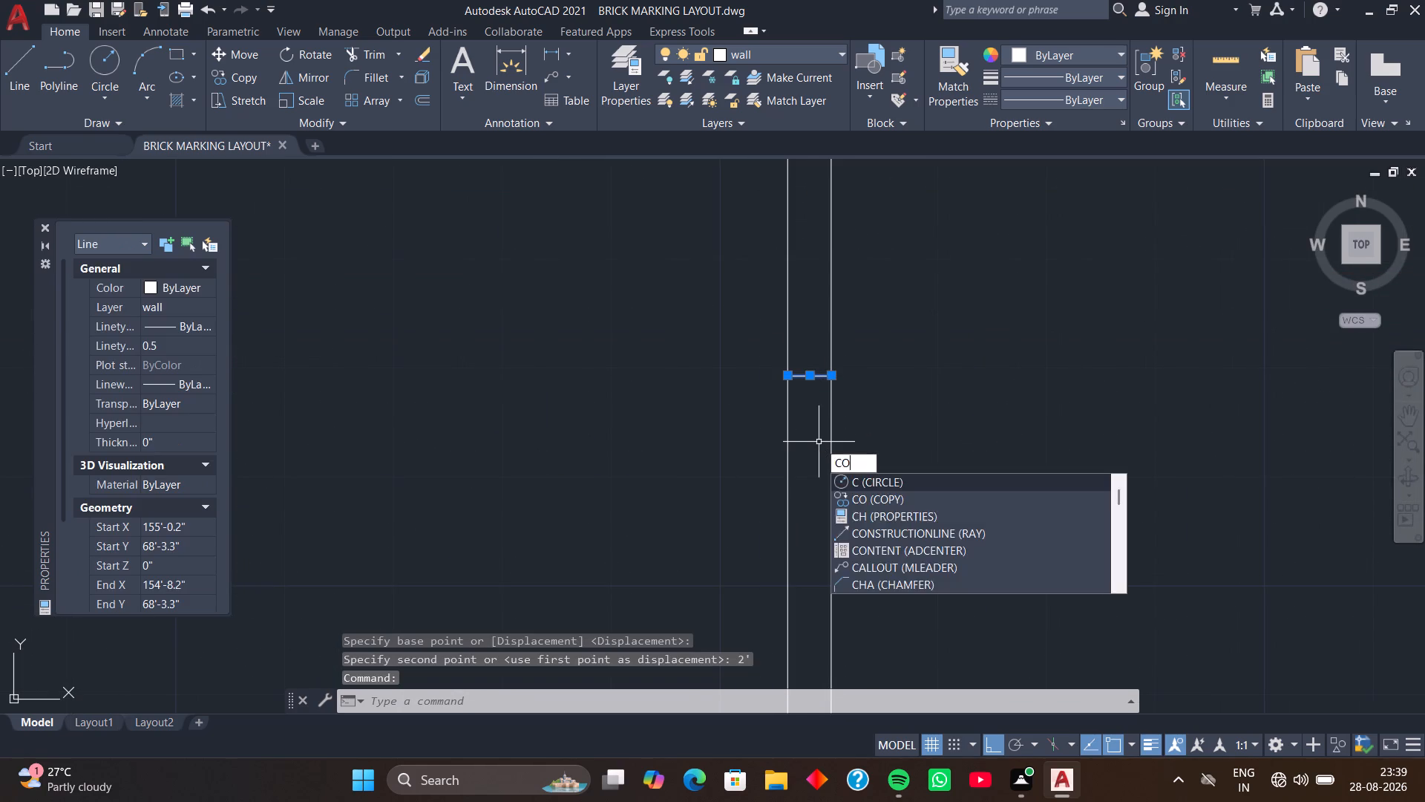
key("space")
left_click(831, 378)
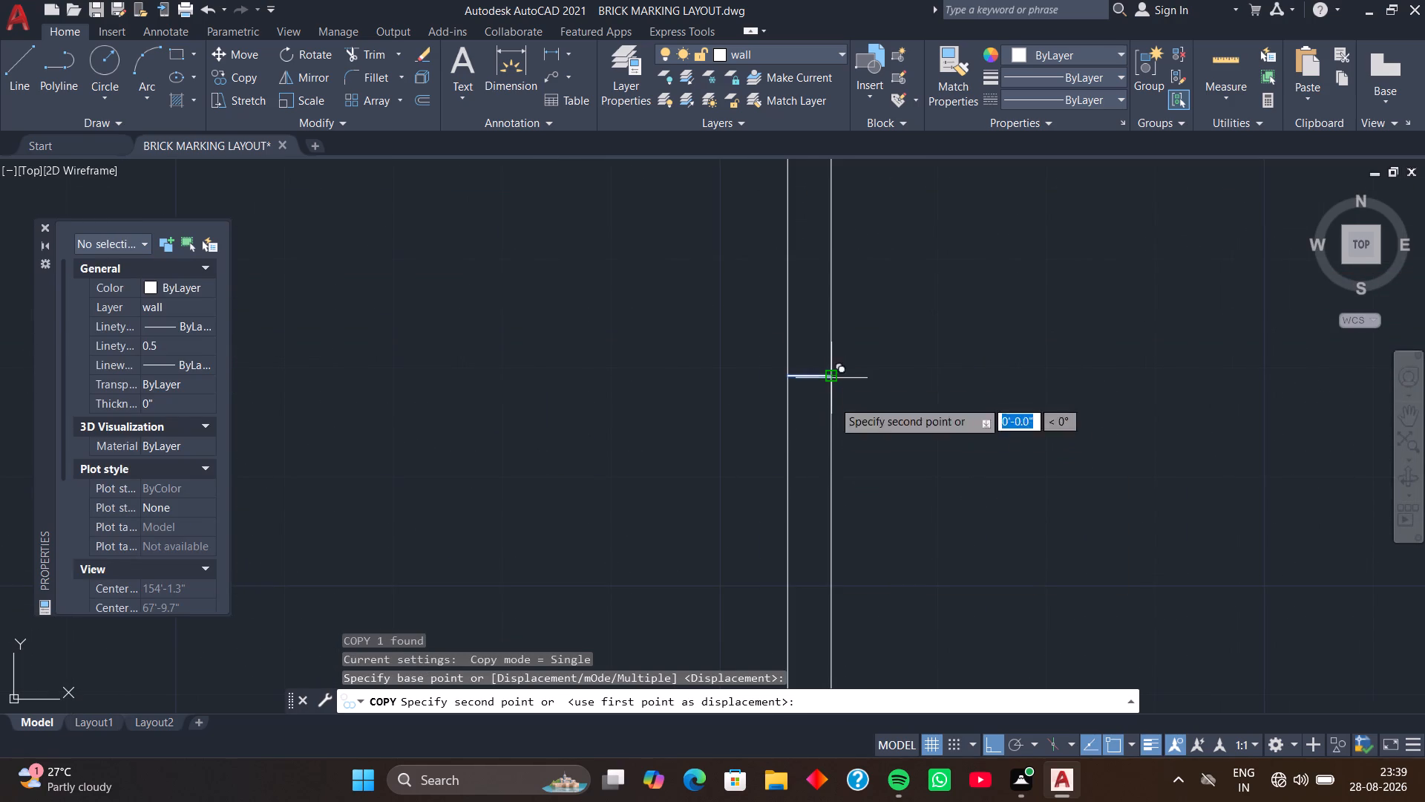
scroll(835, 458, "down", 2)
middle_click_drag(835, 458, 801, 377)
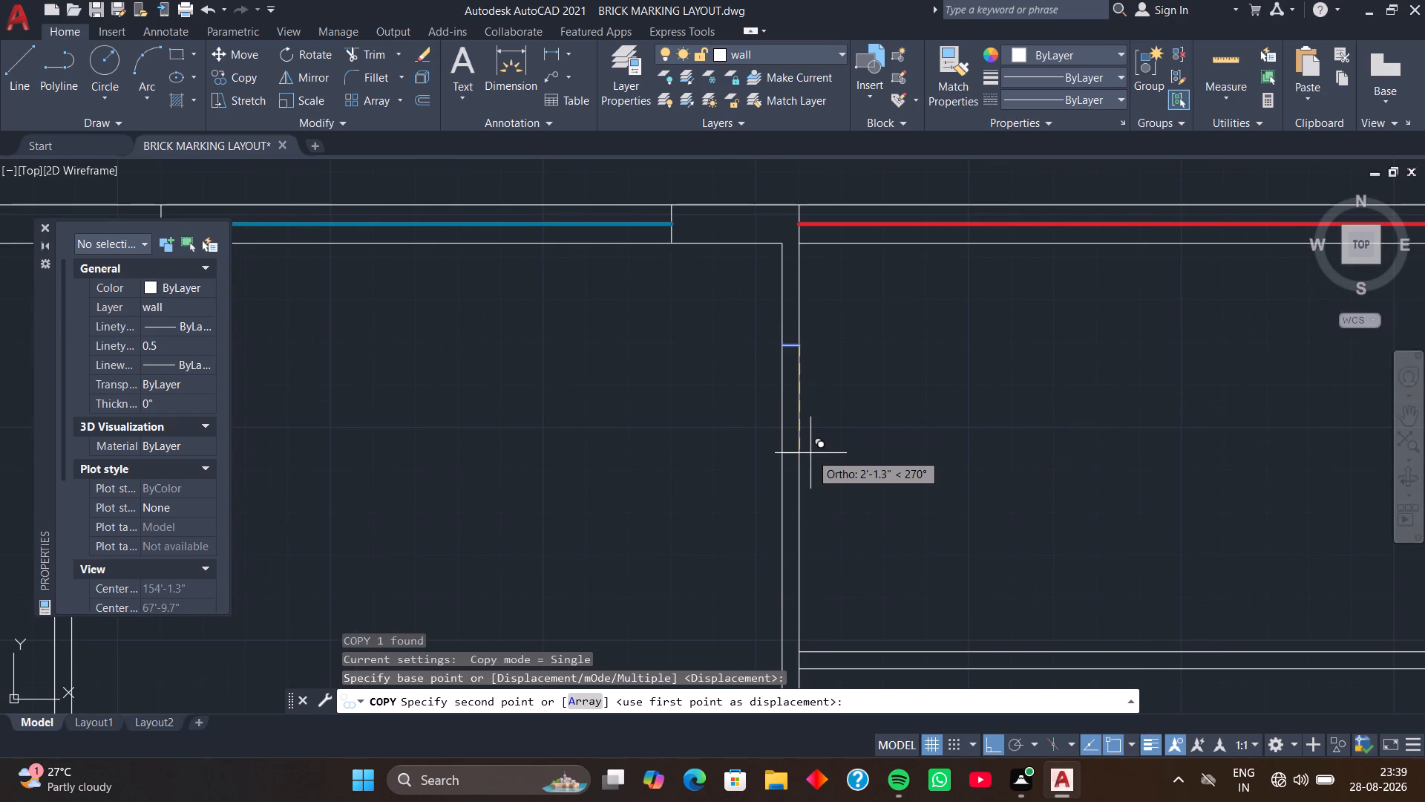
type("4'")
key("Return")
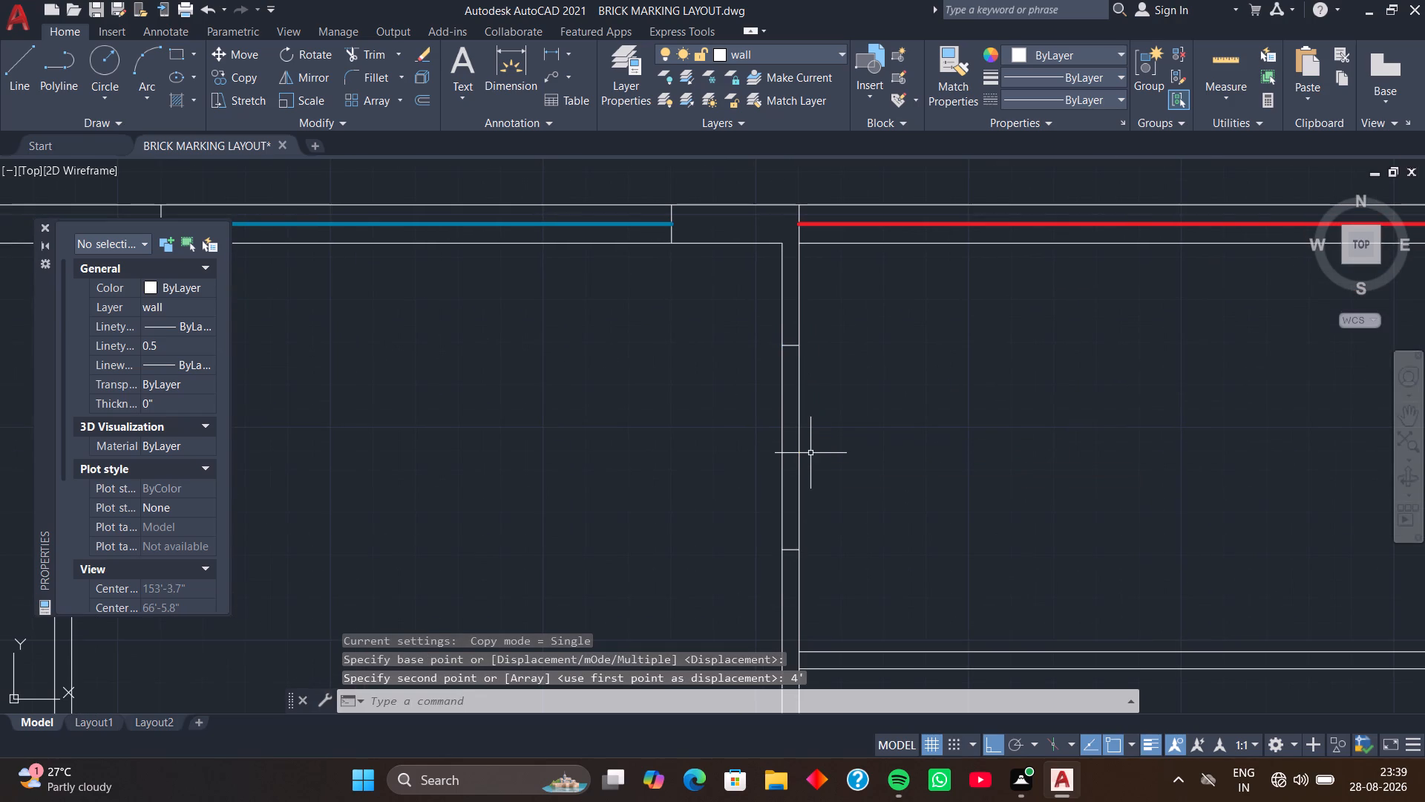
Make light blue the current layer and set the current lineweight to 0.40 mm.
scroll(921, 463, "down", 1)
middle_click_drag(922, 463, 842, 406)
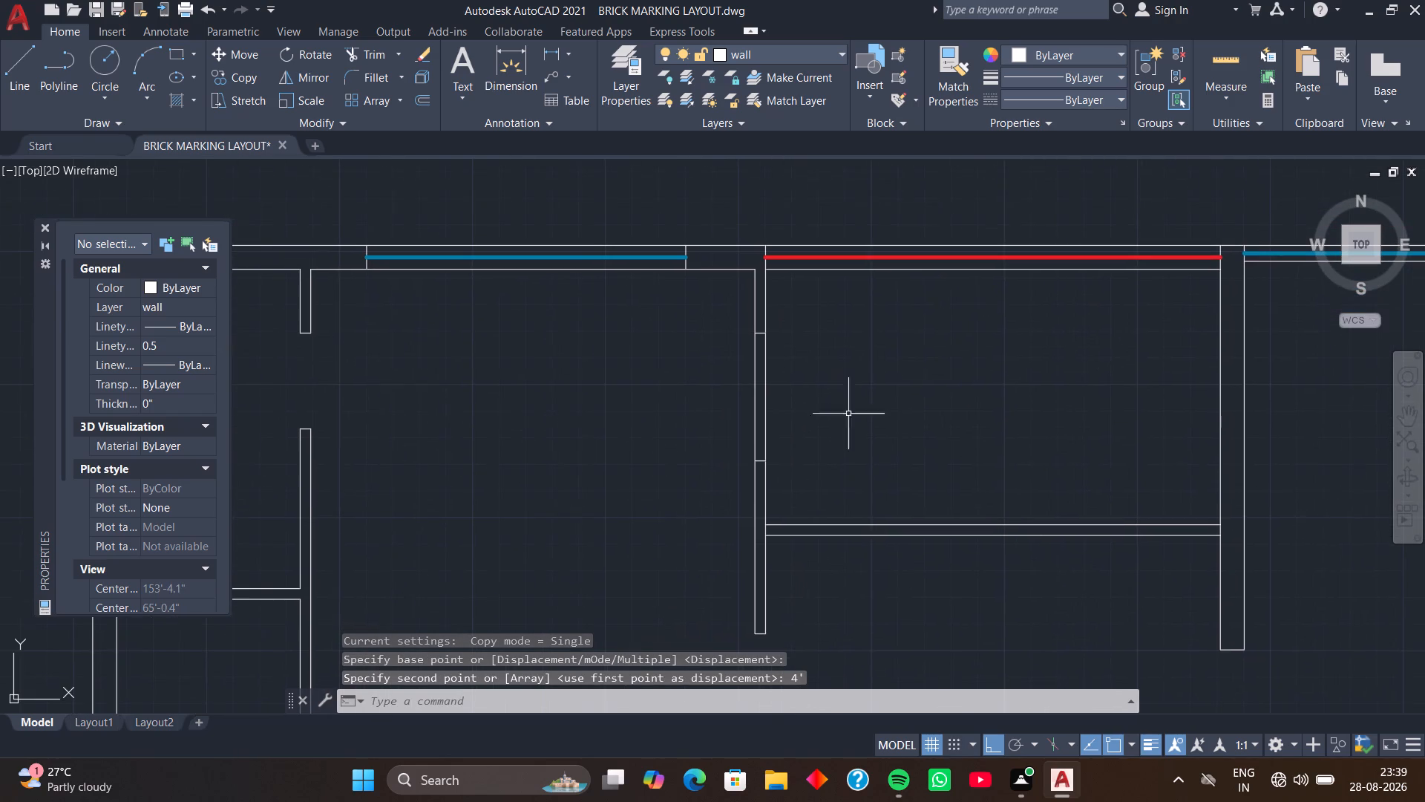
left_click(842, 50)
left_click(782, 226)
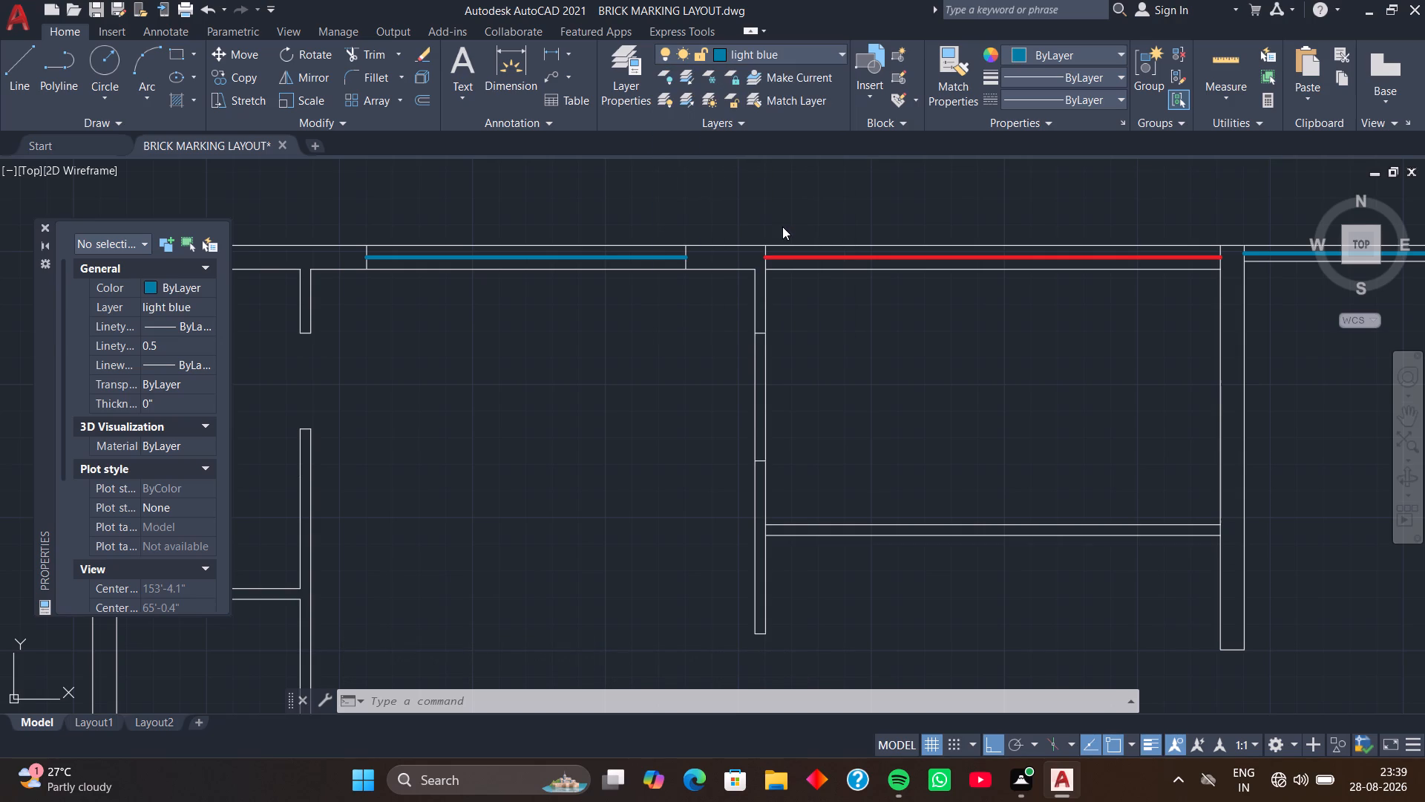
left_click(1116, 74)
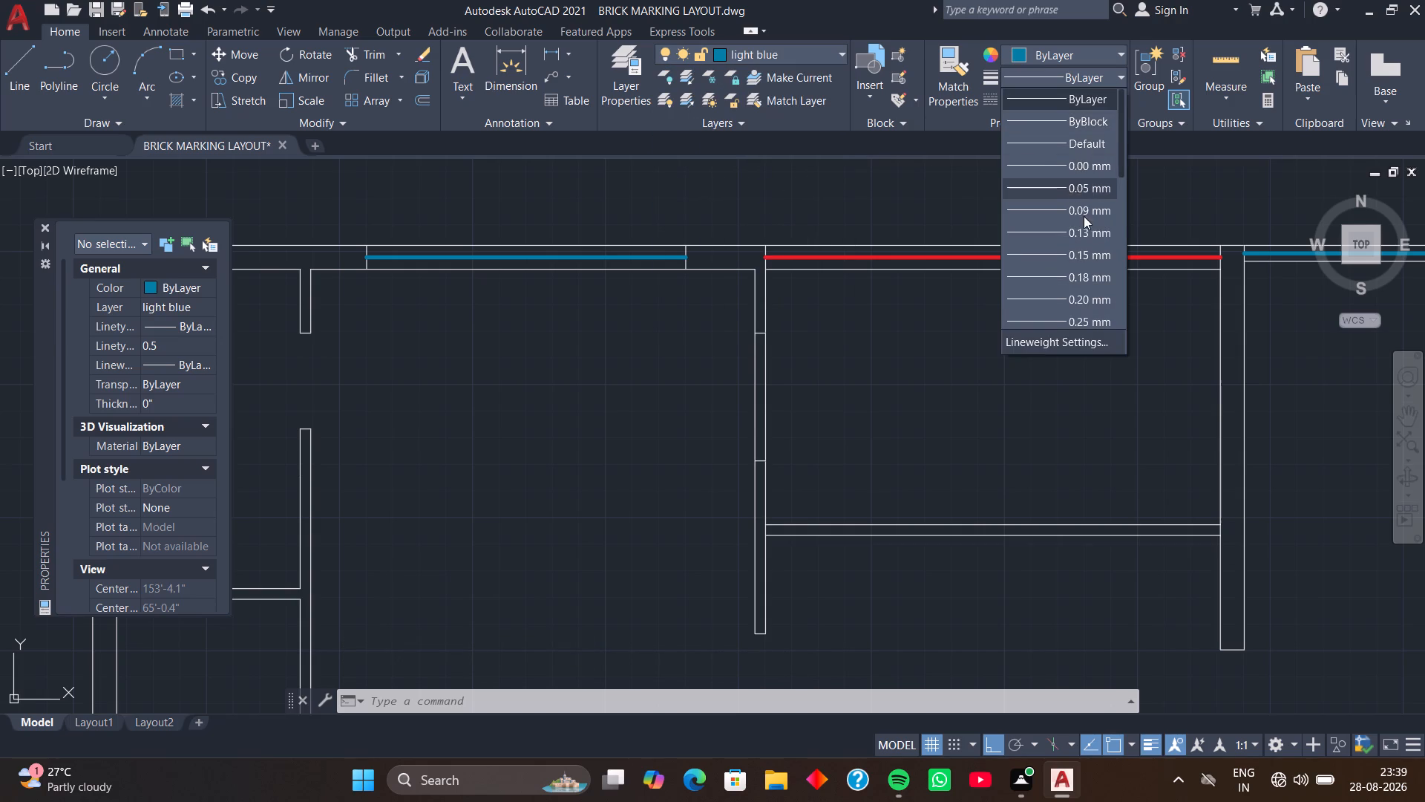
scroll(1086, 222, "down", 2)
left_click(1079, 258)
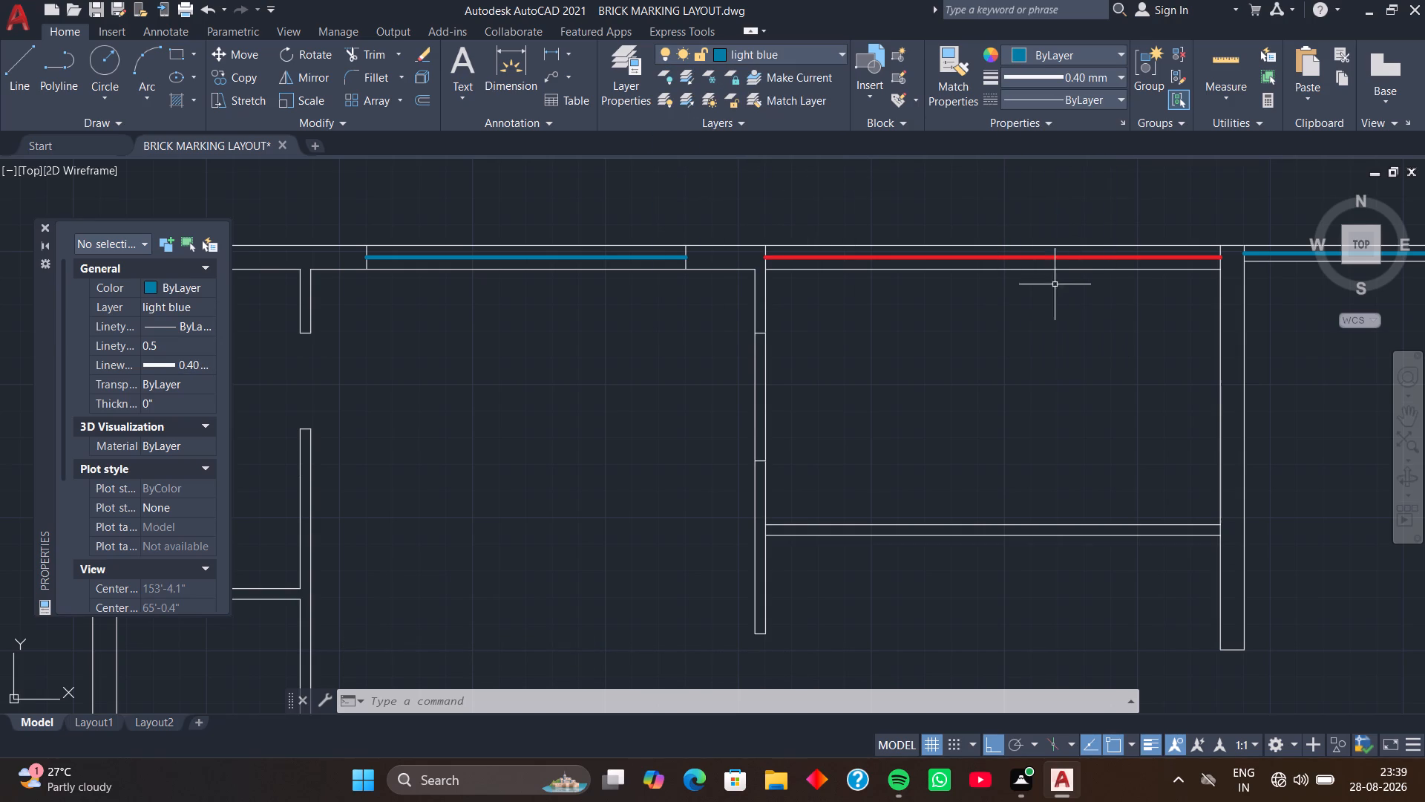
Draw a 4' light blue line down the centre of the opening in the middle north room's west wall.
middle_click_drag(854, 414, 863, 345)
type("L")
key("space")
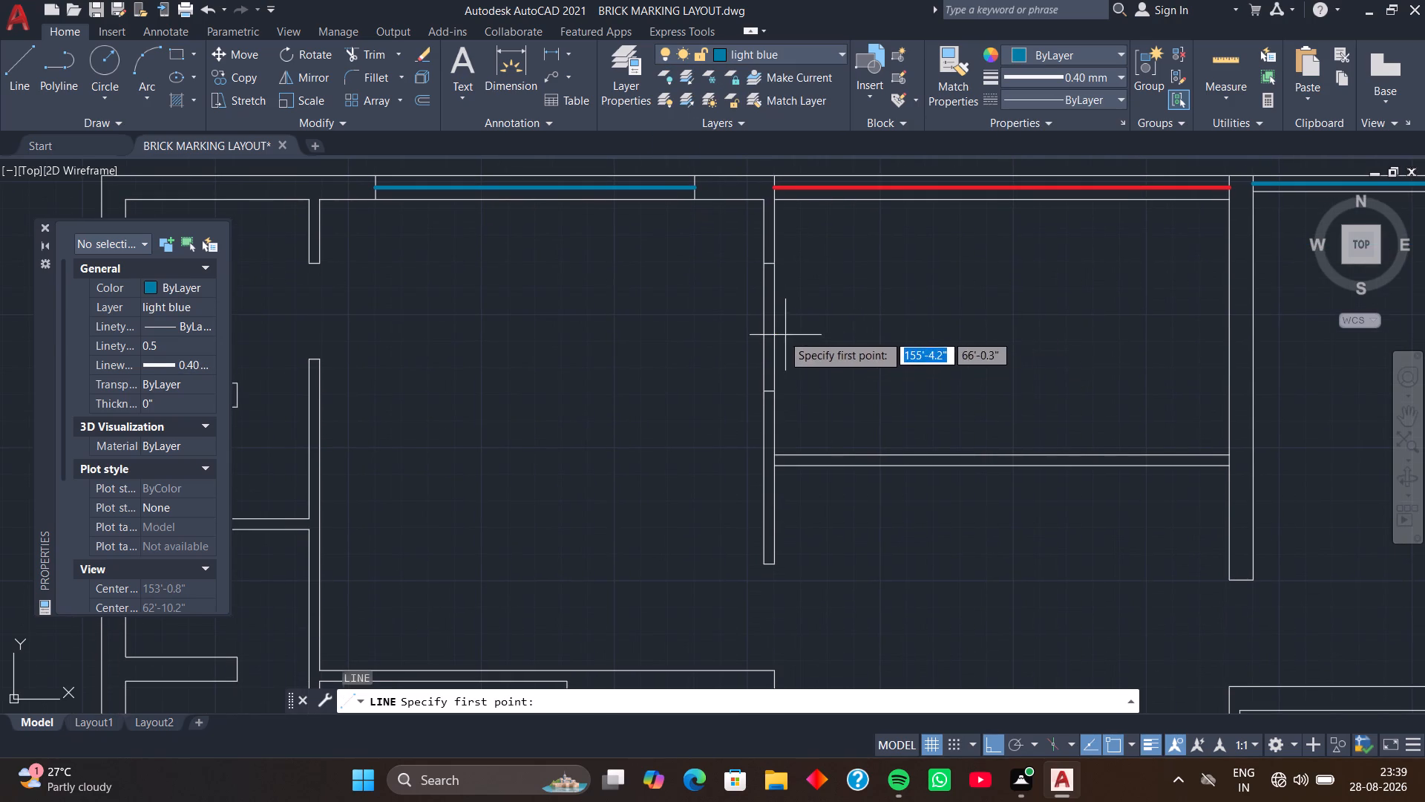
scroll(769, 300, "up", 2)
left_click(764, 209)
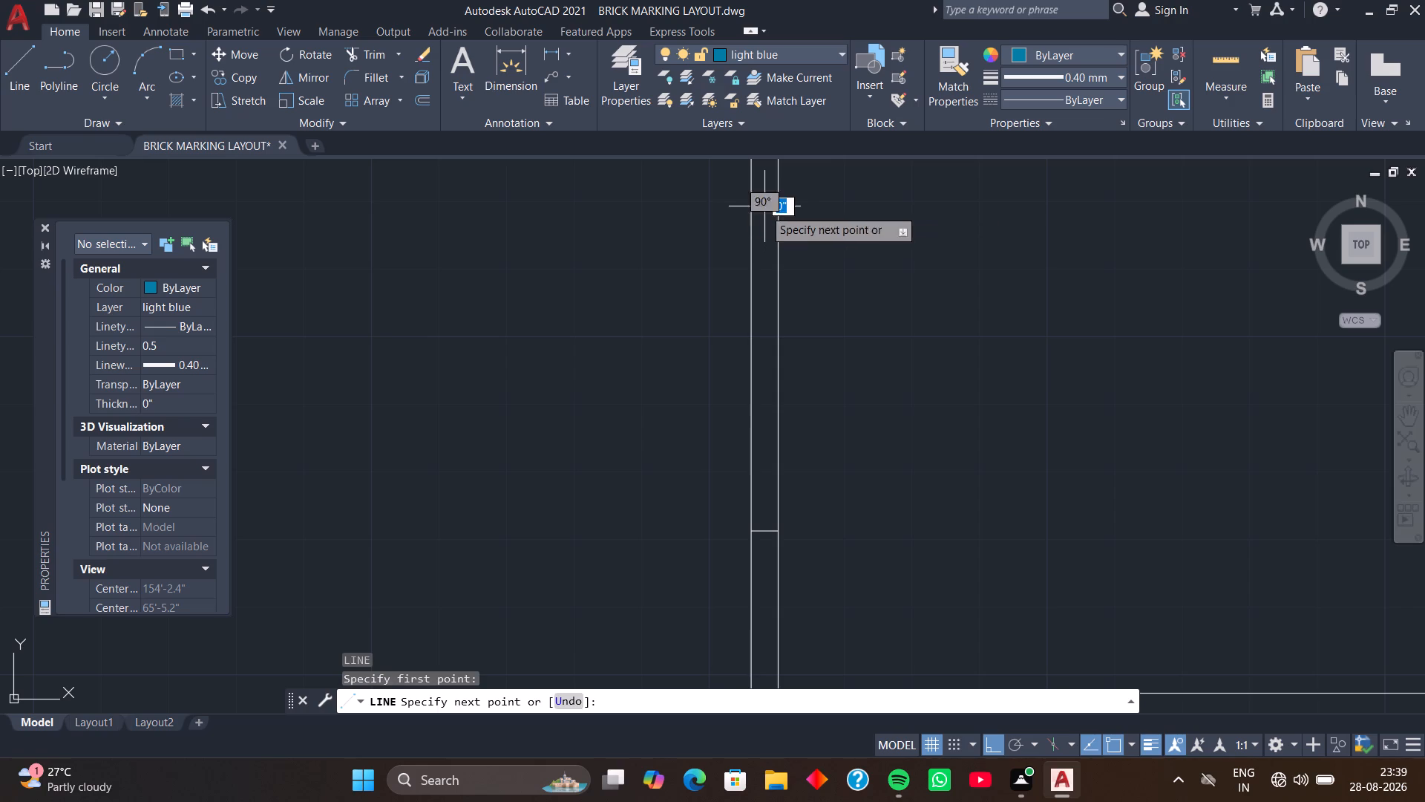
left_click(759, 535)
key("space")
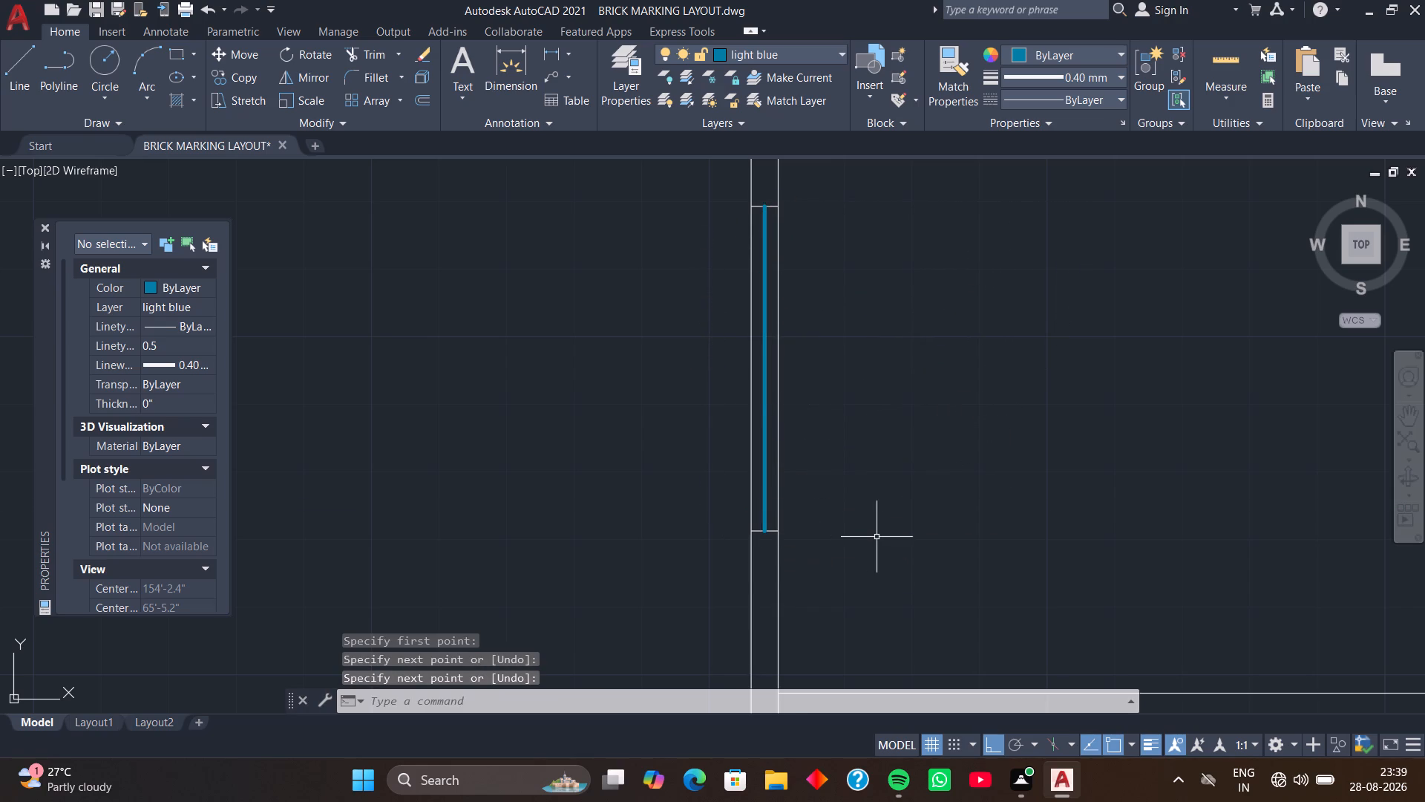
Draw a light blue centre line along the full length of the thin wall south of the middle north room.
scroll(868, 515, "down", 2)
middle_click_drag(868, 515, 787, 414)
key("space")
scroll(761, 526, "up", 3)
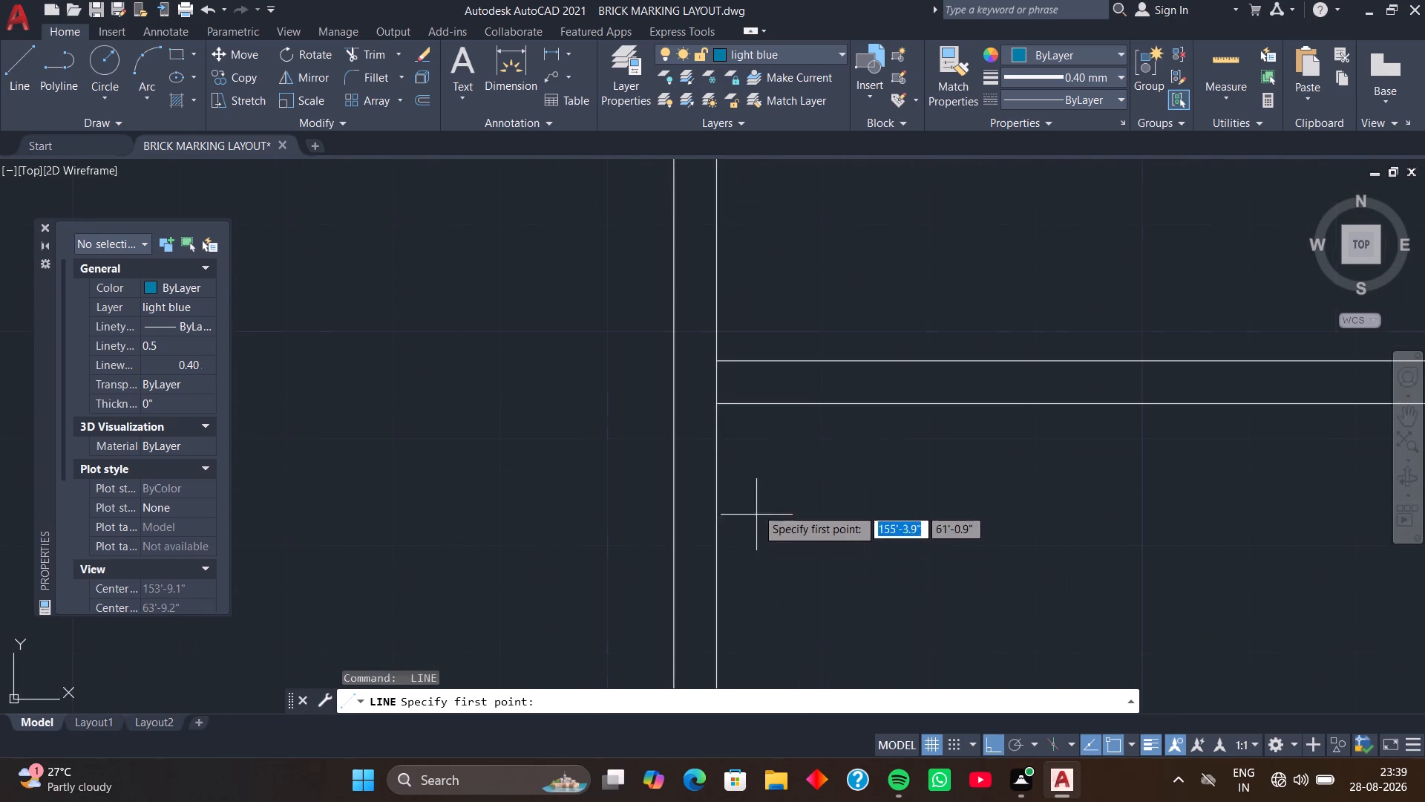
left_click(720, 382)
scroll(882, 377, "down", 4)
middle_click_drag(882, 376, 730, 385)
scroll(982, 369, "up", 2)
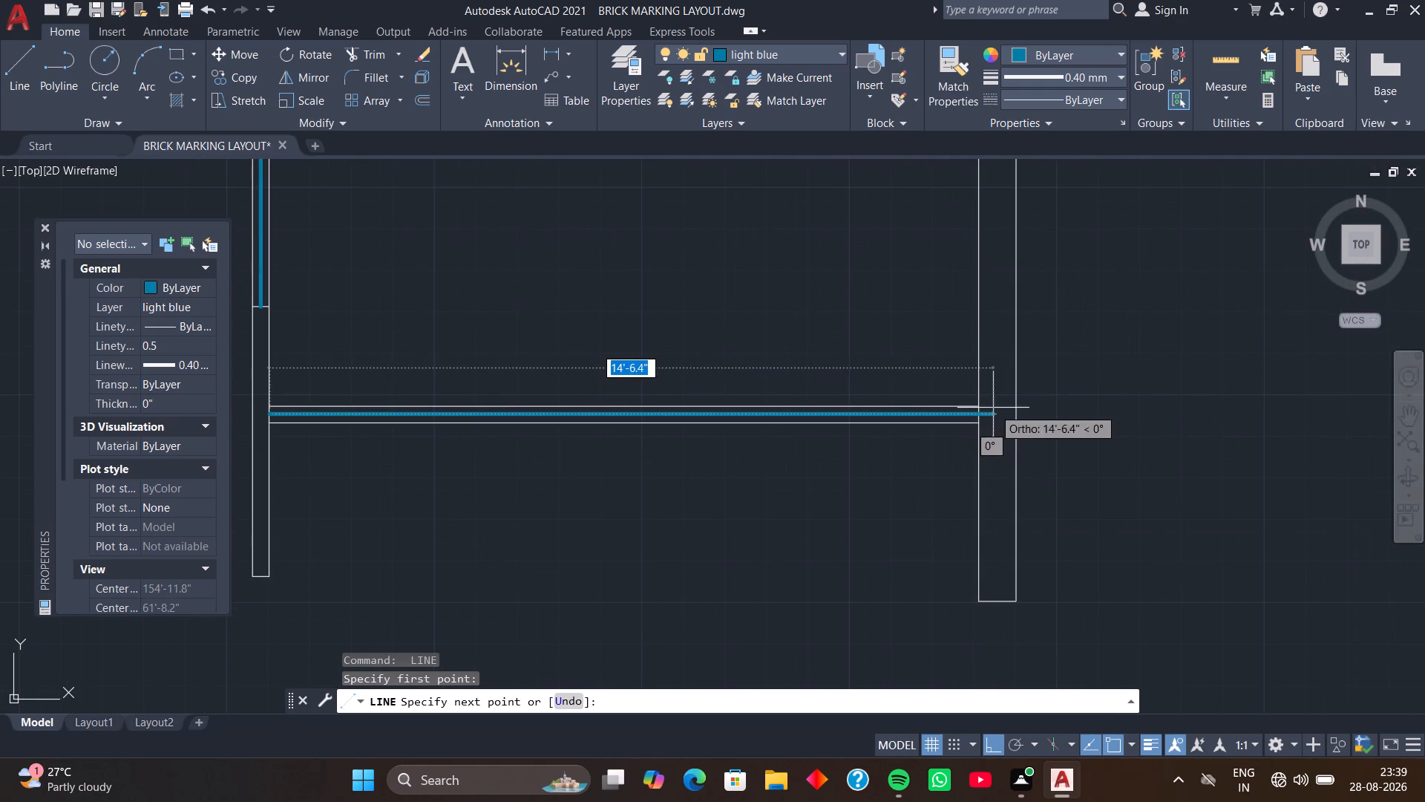
left_click(976, 414)
key("space")
Draw a light blue line down the centre of the northernmost opening in the outer west wall.
scroll(989, 382, "down", 4)
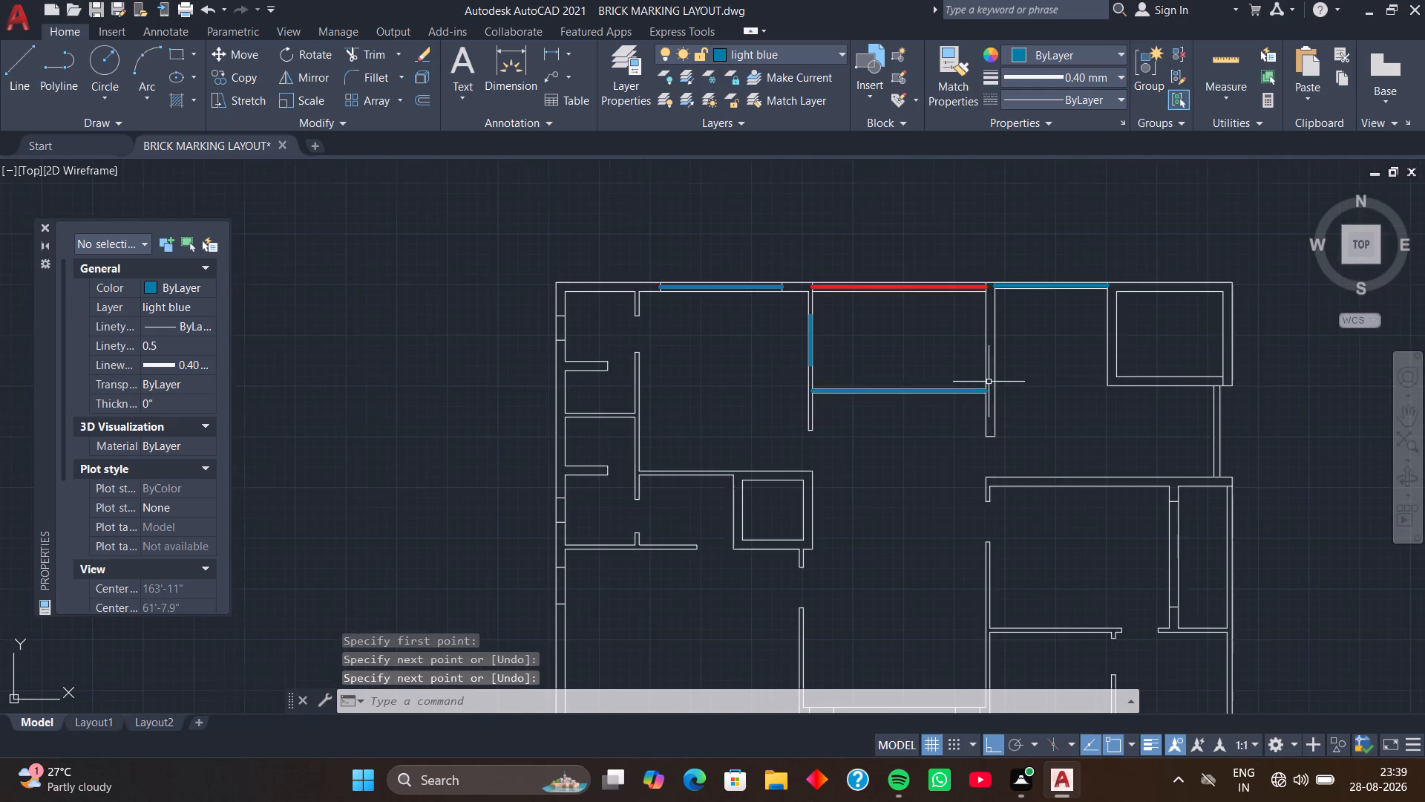
middle_click_drag(965, 430, 1018, 413)
middle_click_drag(748, 371, 871, 358)
middle_click_drag(741, 310, 798, 312)
scroll(778, 301, "up", 3)
key("space")
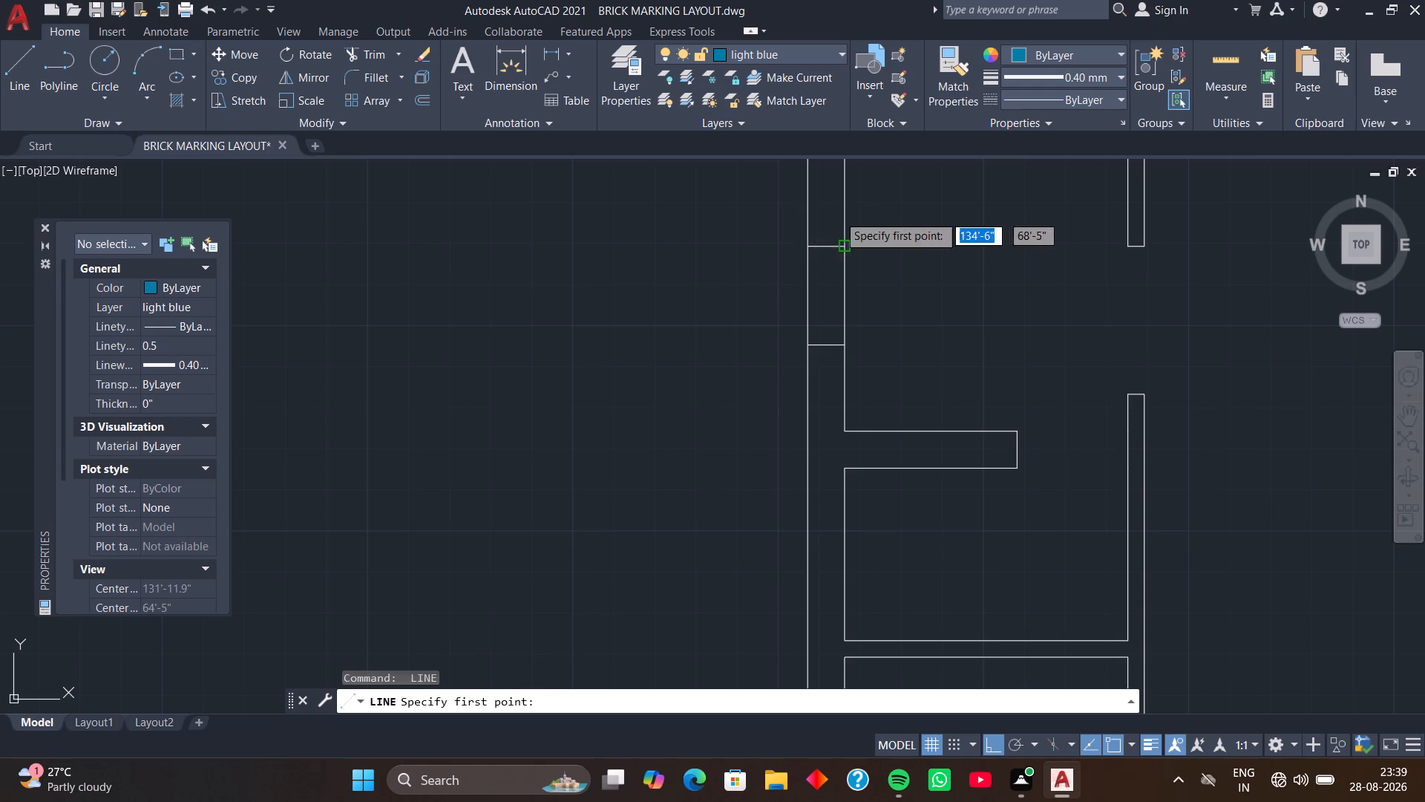
left_click(827, 249)
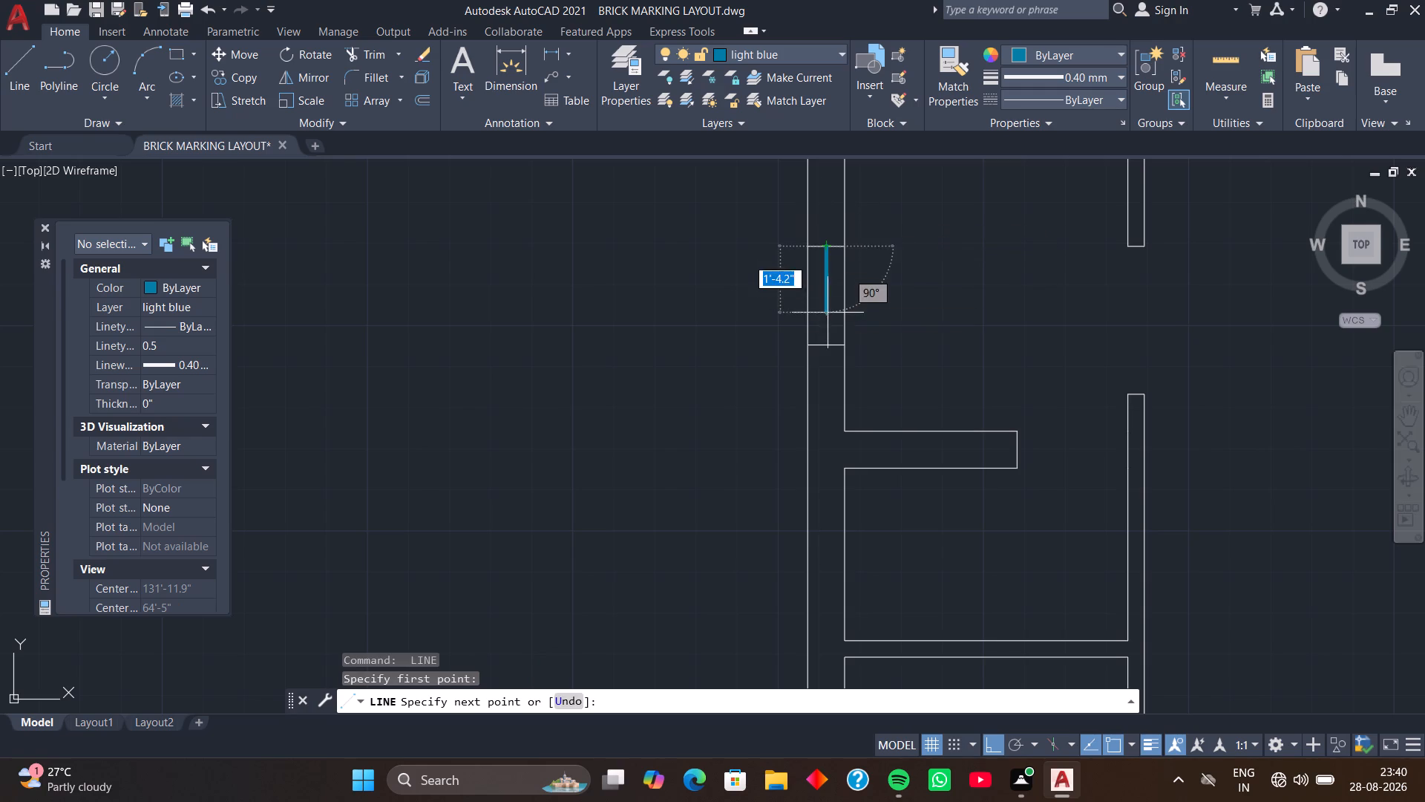
left_click(830, 345)
key("space")
Draw a light blue line down the centre of the second opening from the north in the outer west wall.
scroll(832, 352, "down", 3)
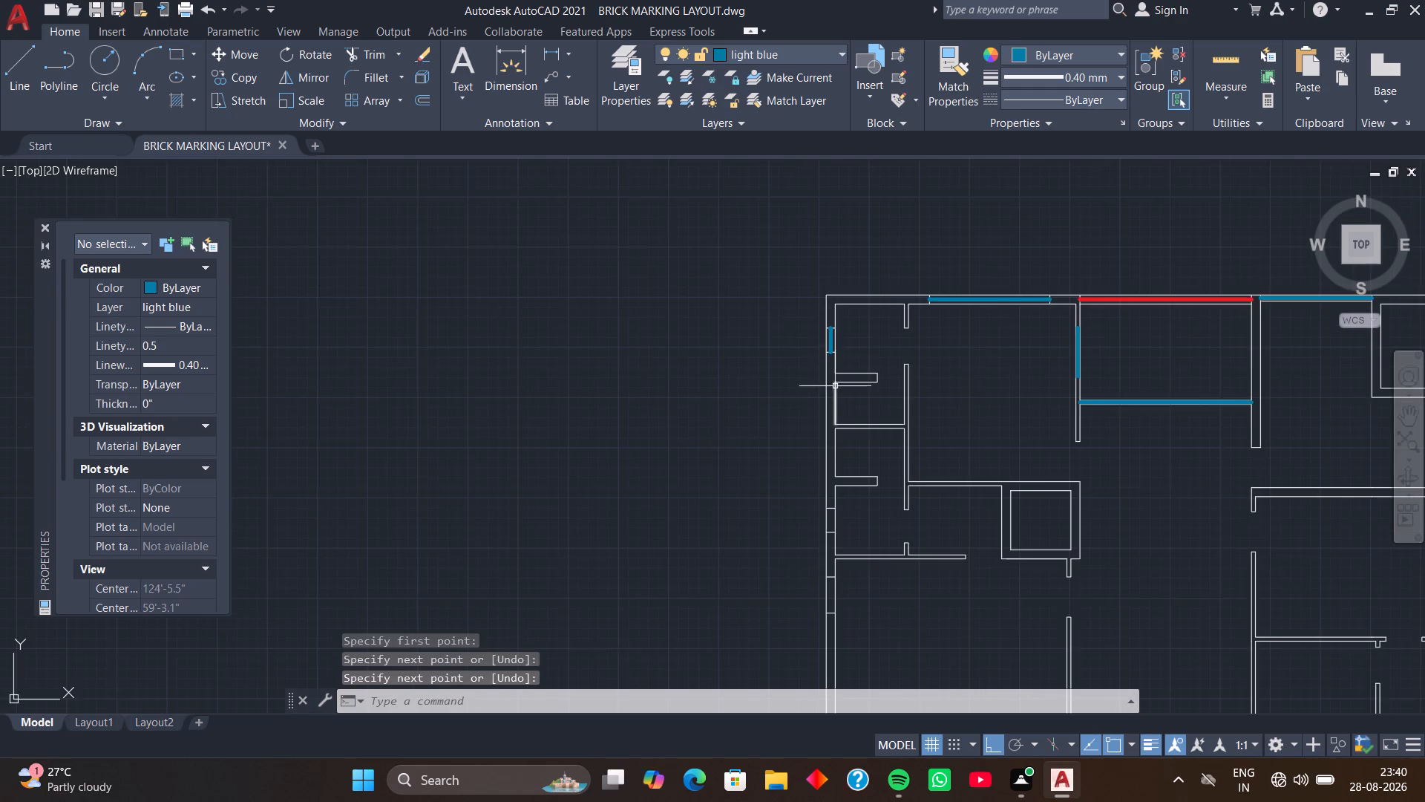
middle_click_drag(835, 387, 793, 234)
scroll(799, 345, "up", 2)
middle_click_drag(796, 385, 810, 322)
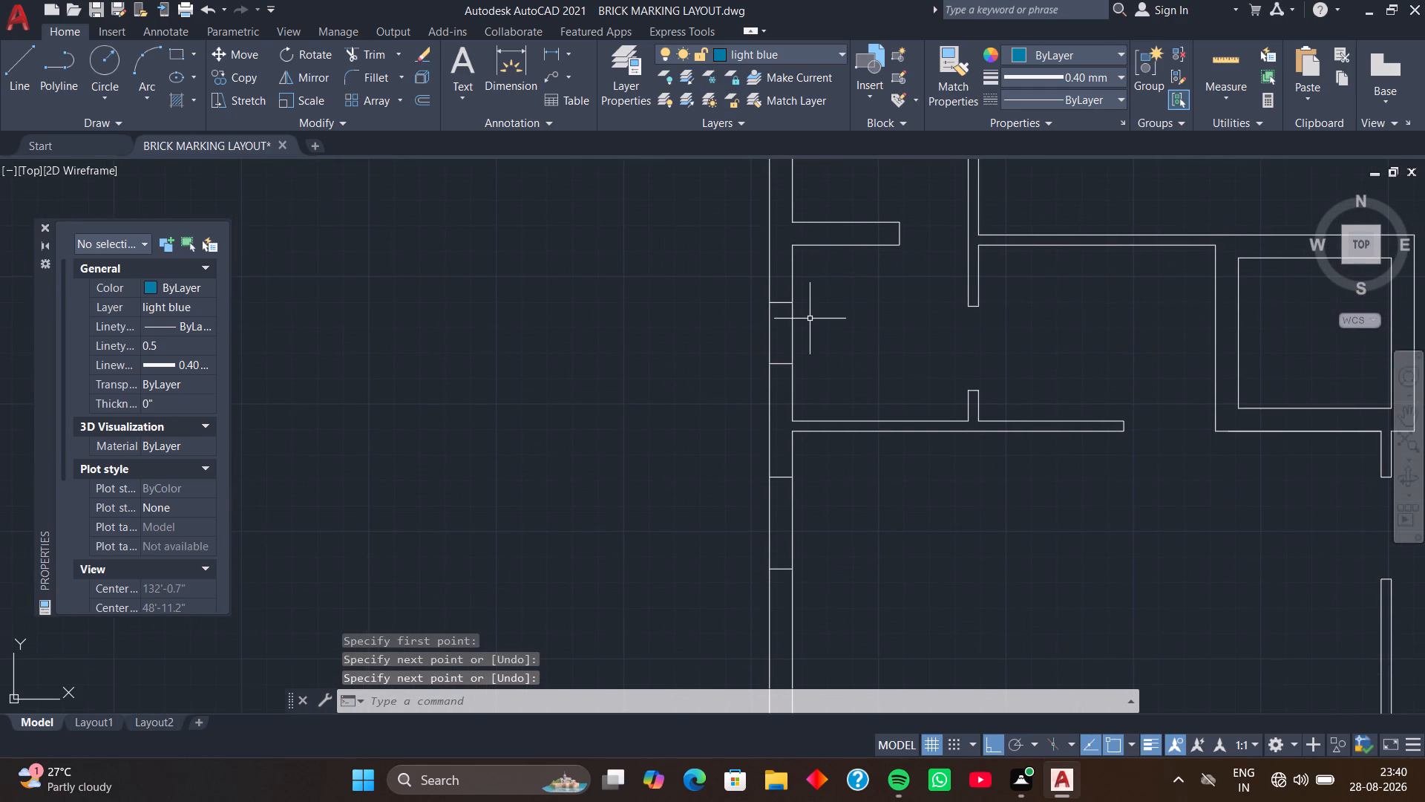
scroll(777, 315, "up", 1)
key("space")
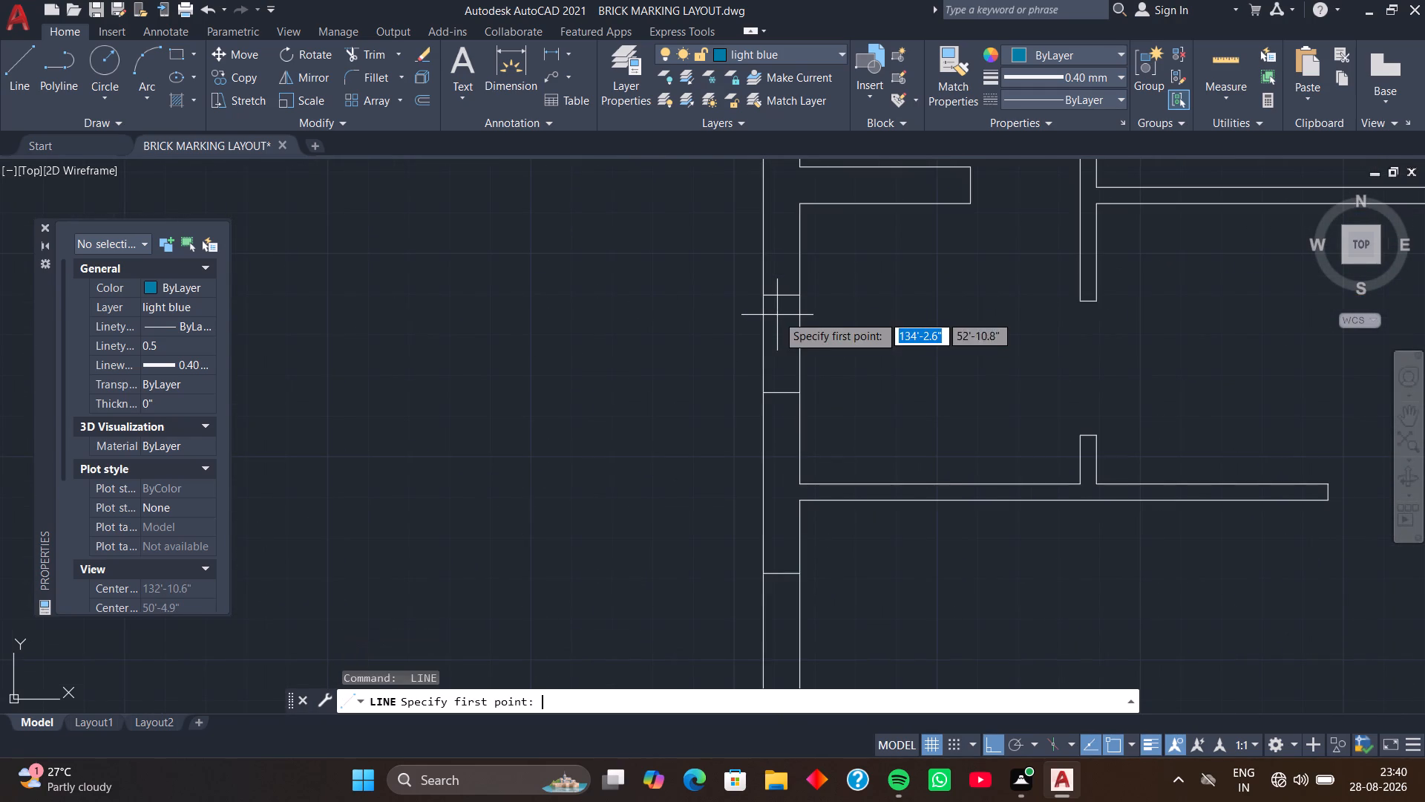
left_click(781, 294)
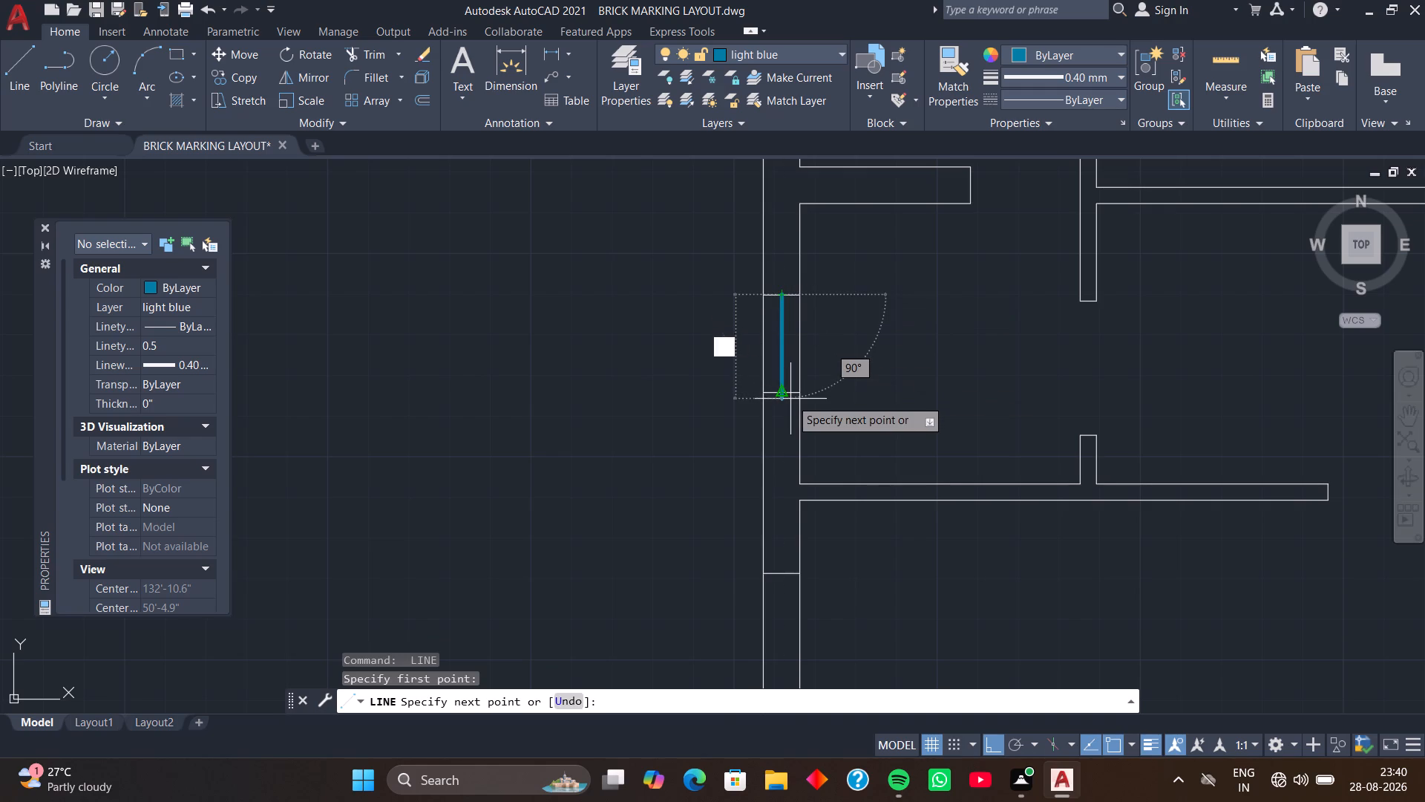
left_click(784, 396)
key("space")
Draw a 3' light blue line down the centre of the southernmost opening in the outer west wall.
middle_click_drag(782, 440, 767, 378)
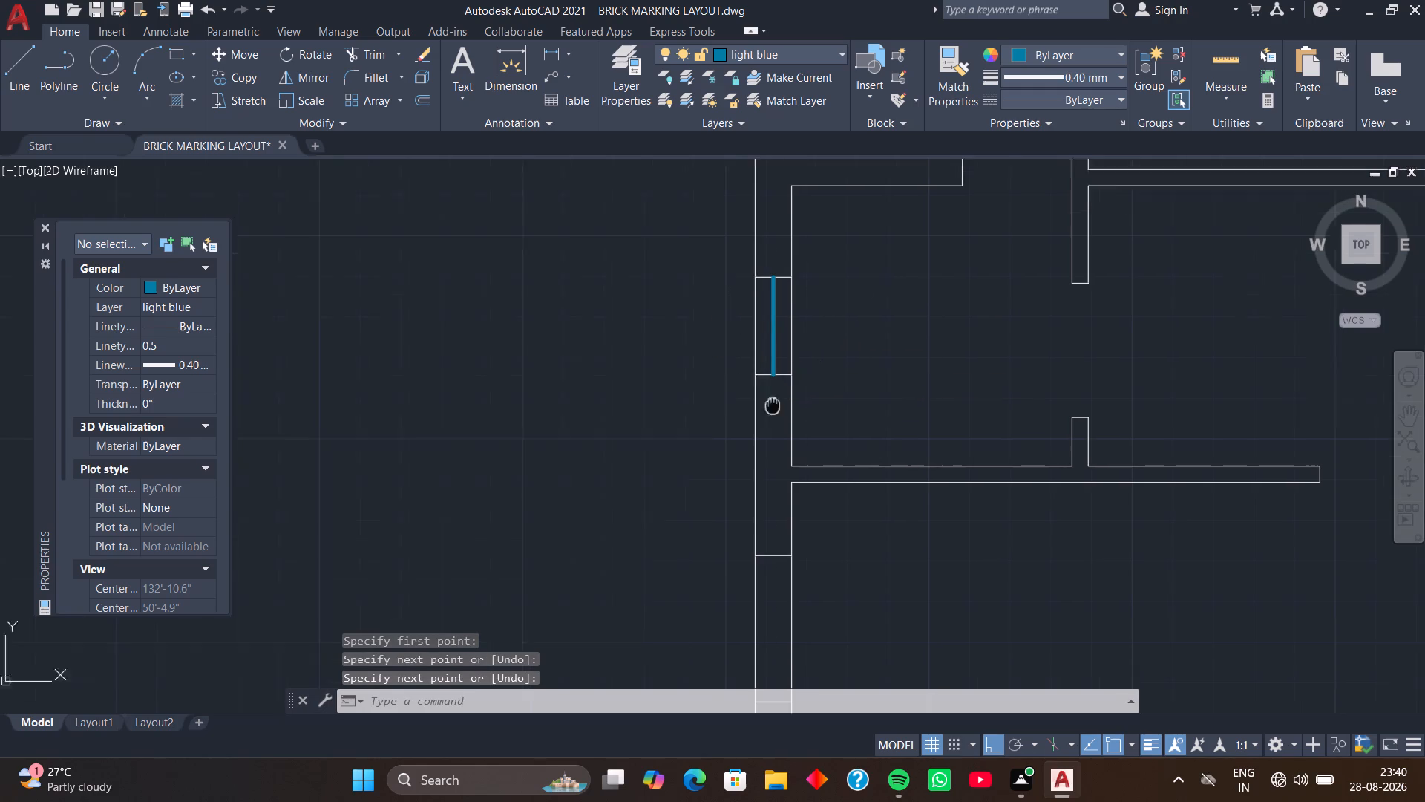
middle_click_drag(767, 378, 758, 305)
middle_click_drag(756, 443, 738, 333)
key("space")
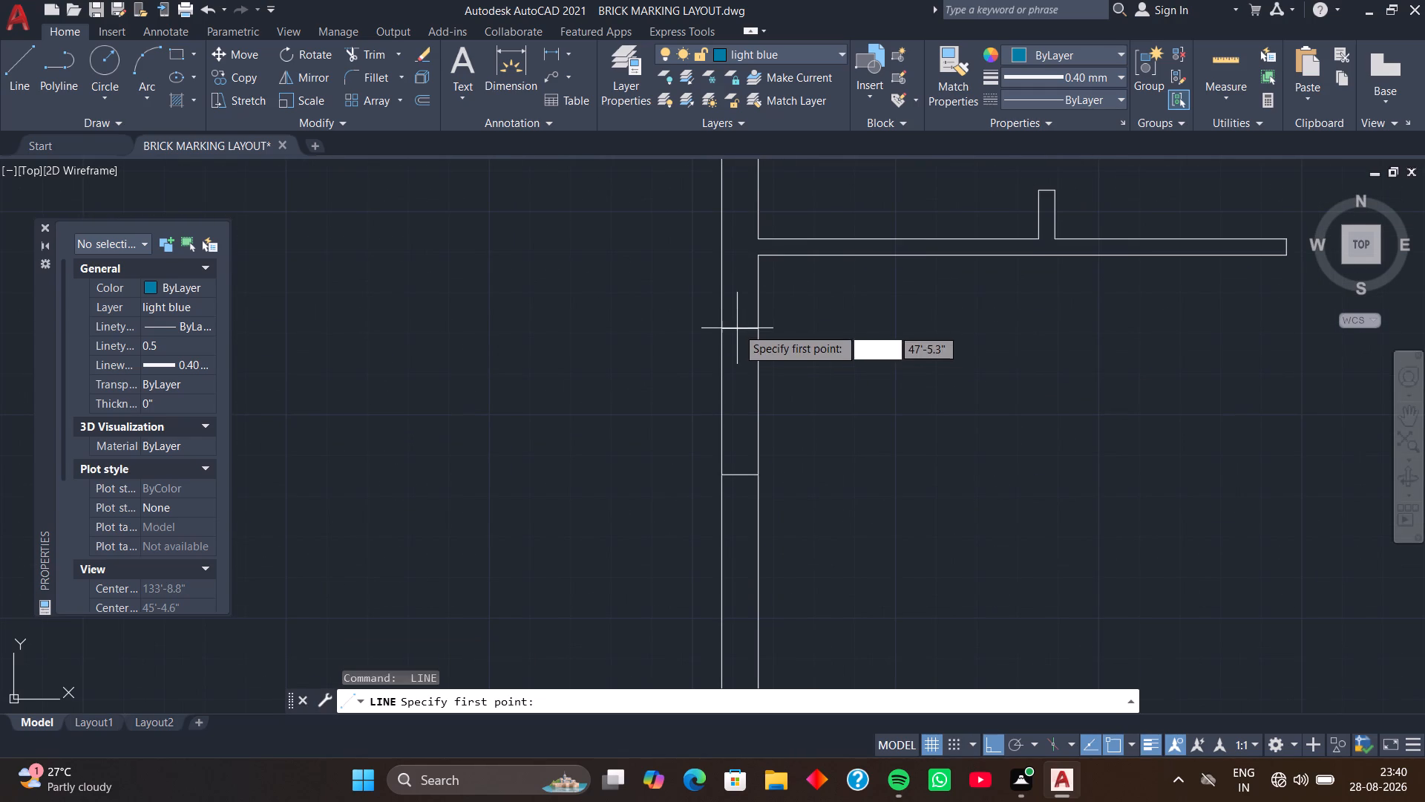
left_click(738, 330)
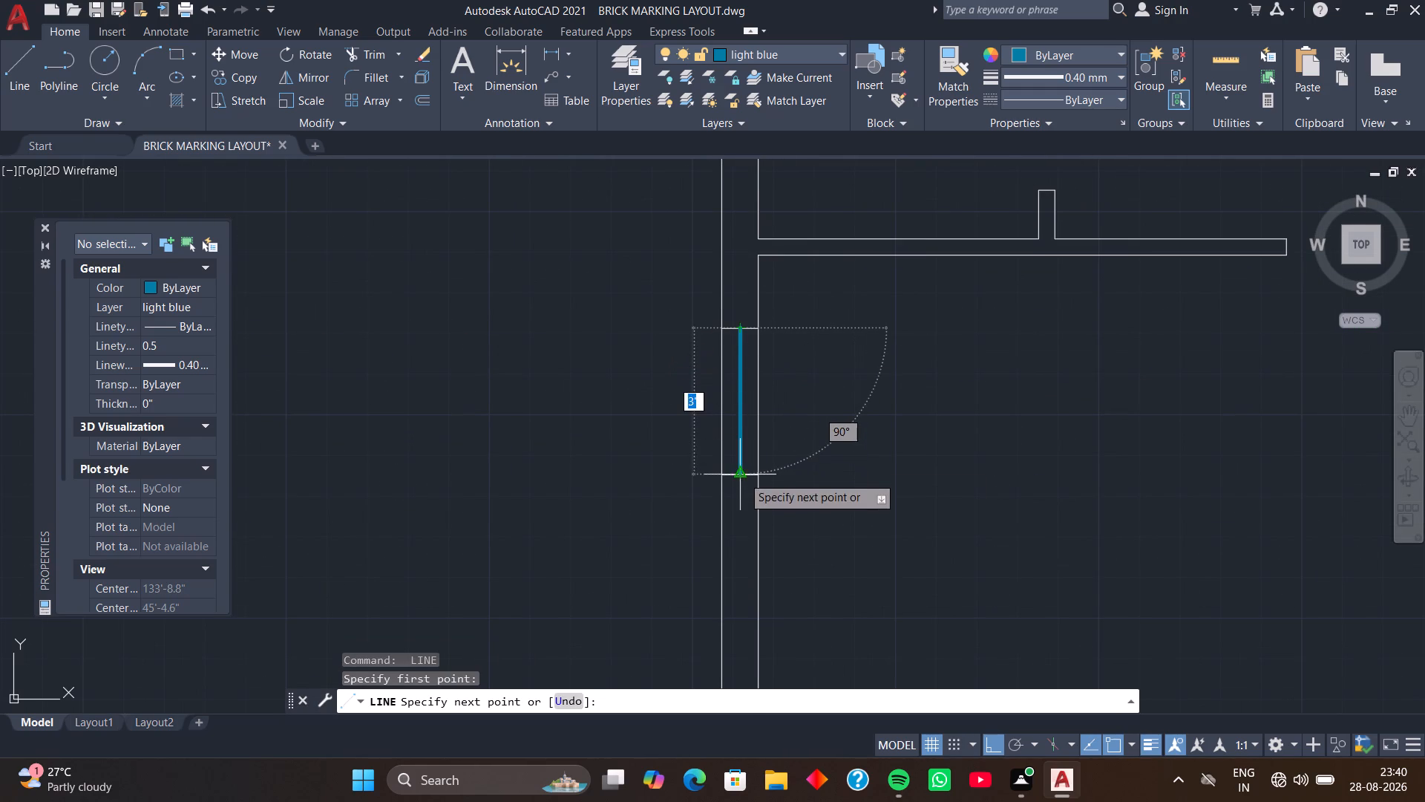
left_click(742, 476)
scroll(742, 476, "down", 3)
middle_click_drag(742, 476, 721, 399)
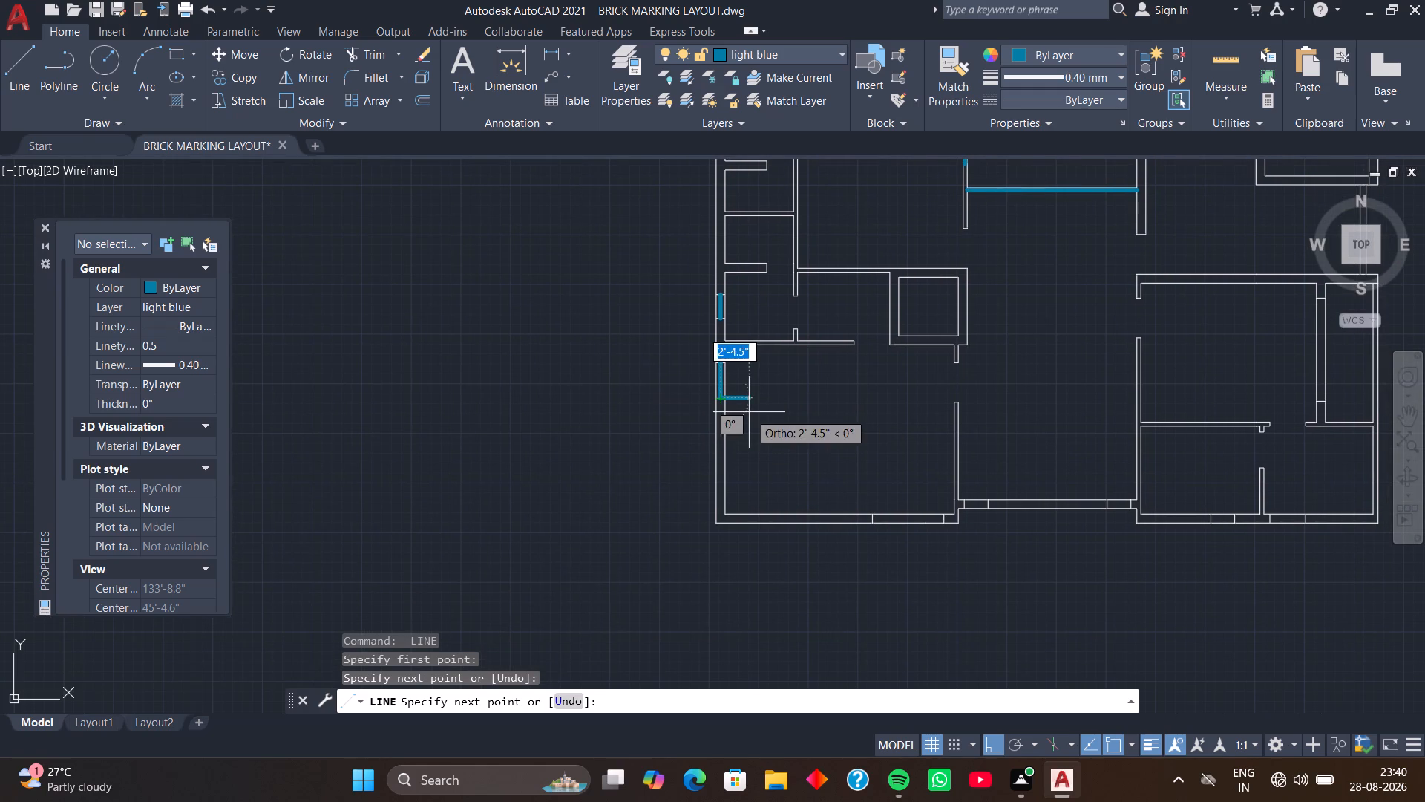
key("space")
Draw a light blue line along the centre of the westernmost opening in the outer south wall.
middle_click_drag(744, 433, 635, 380)
middle_click_drag(787, 456, 703, 432)
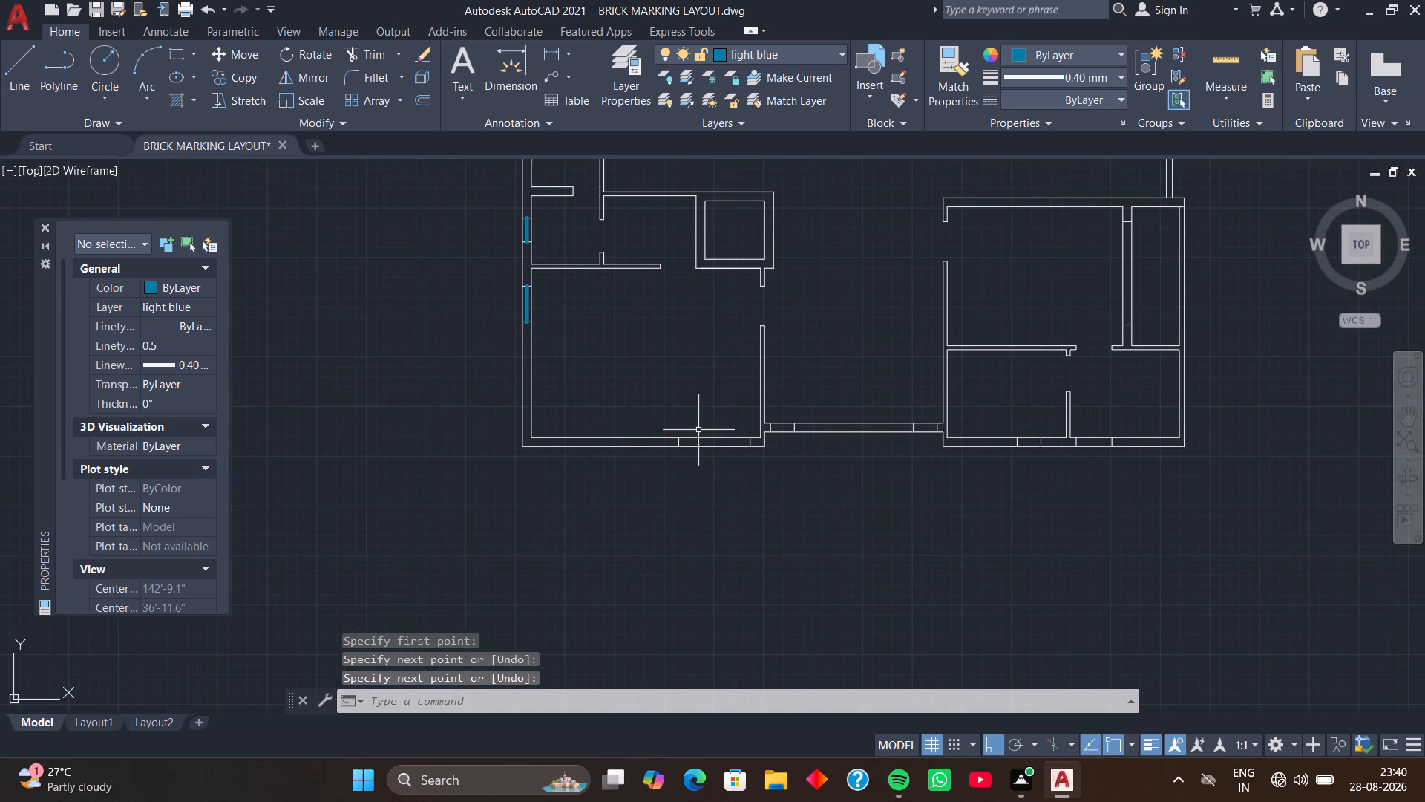
key("space")
scroll(696, 447, "up", 3)
left_click(603, 426)
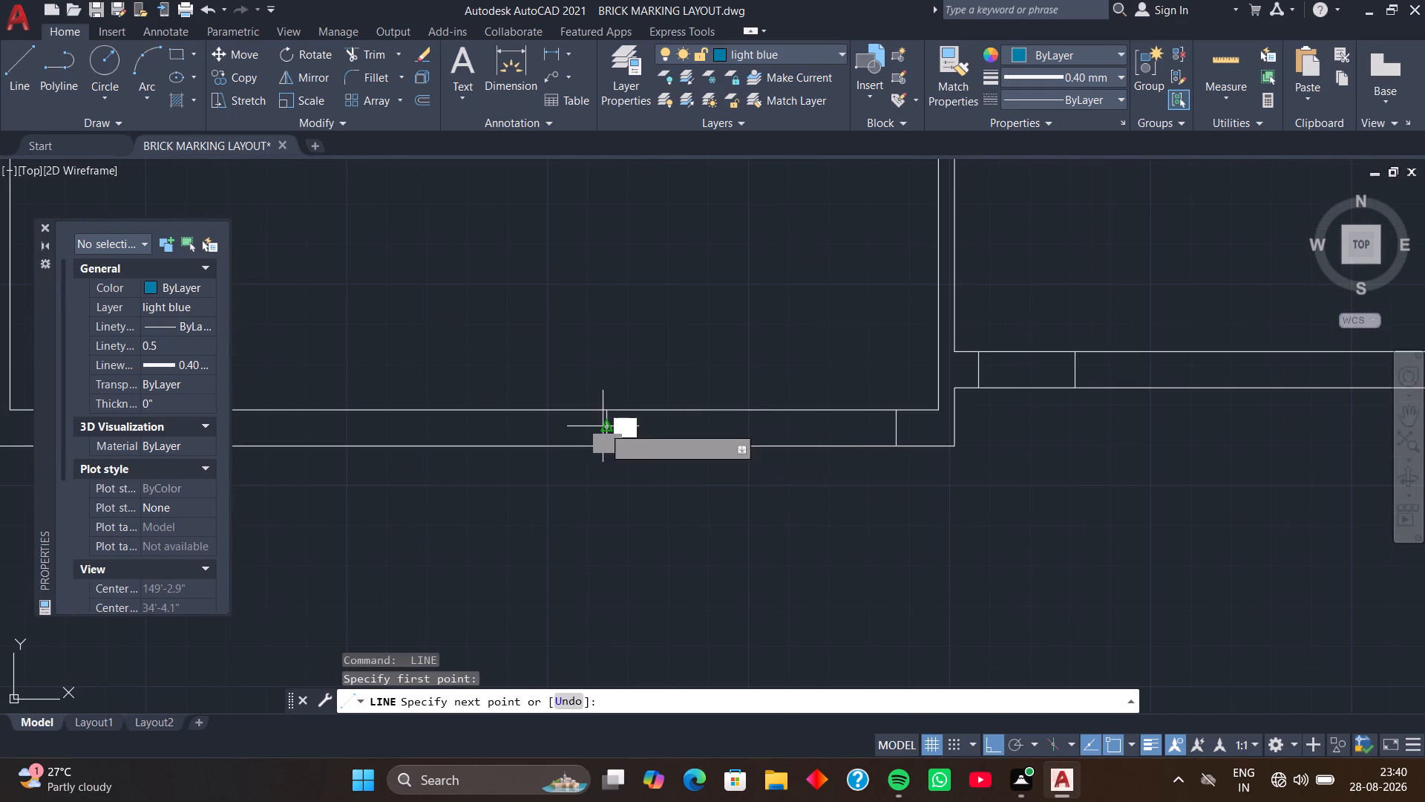
left_click(892, 433)
key("space")
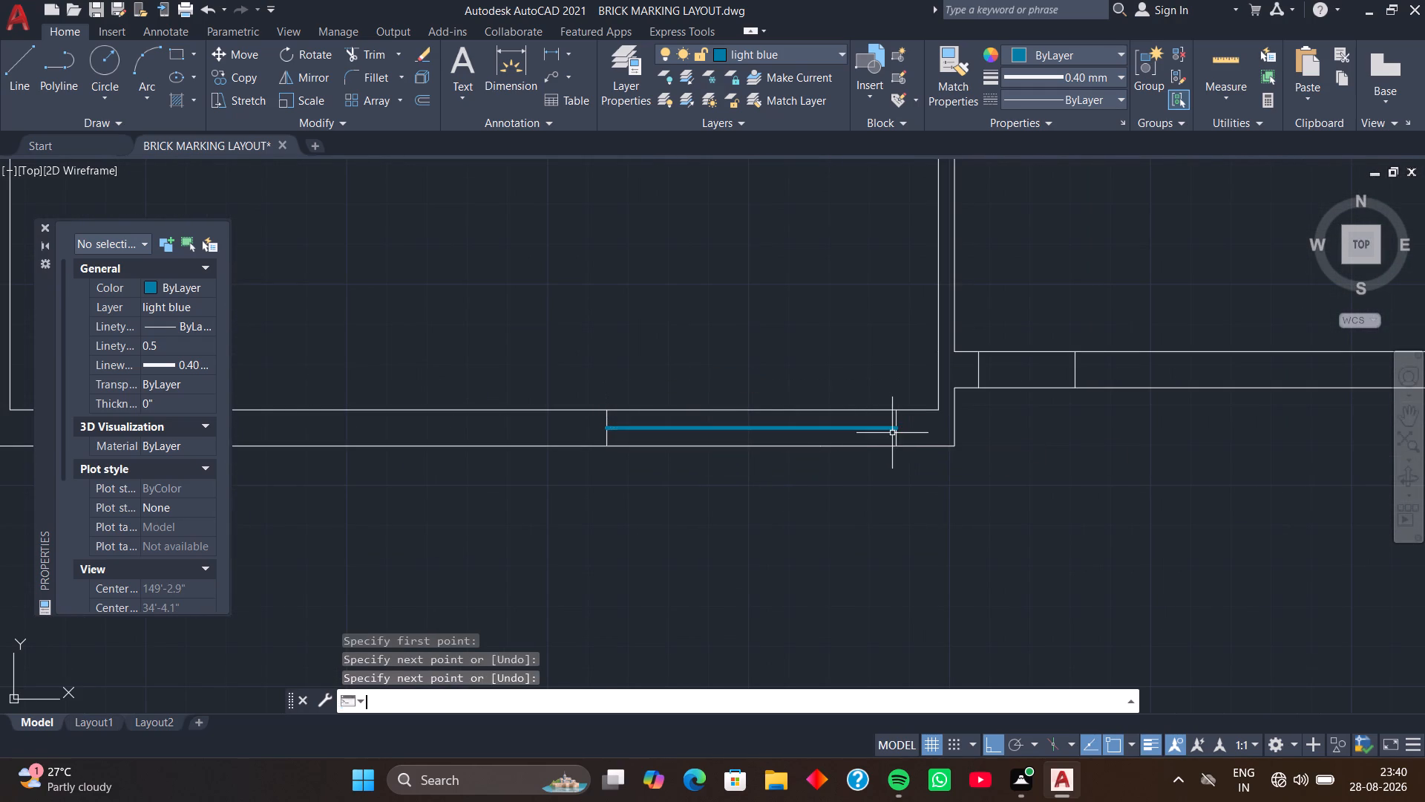
Draw a 2' light blue line along the centre of the western opening in the middle room's south wall.
middle_click_drag(980, 430, 810, 457)
key("space")
scroll(828, 408, "up", 1)
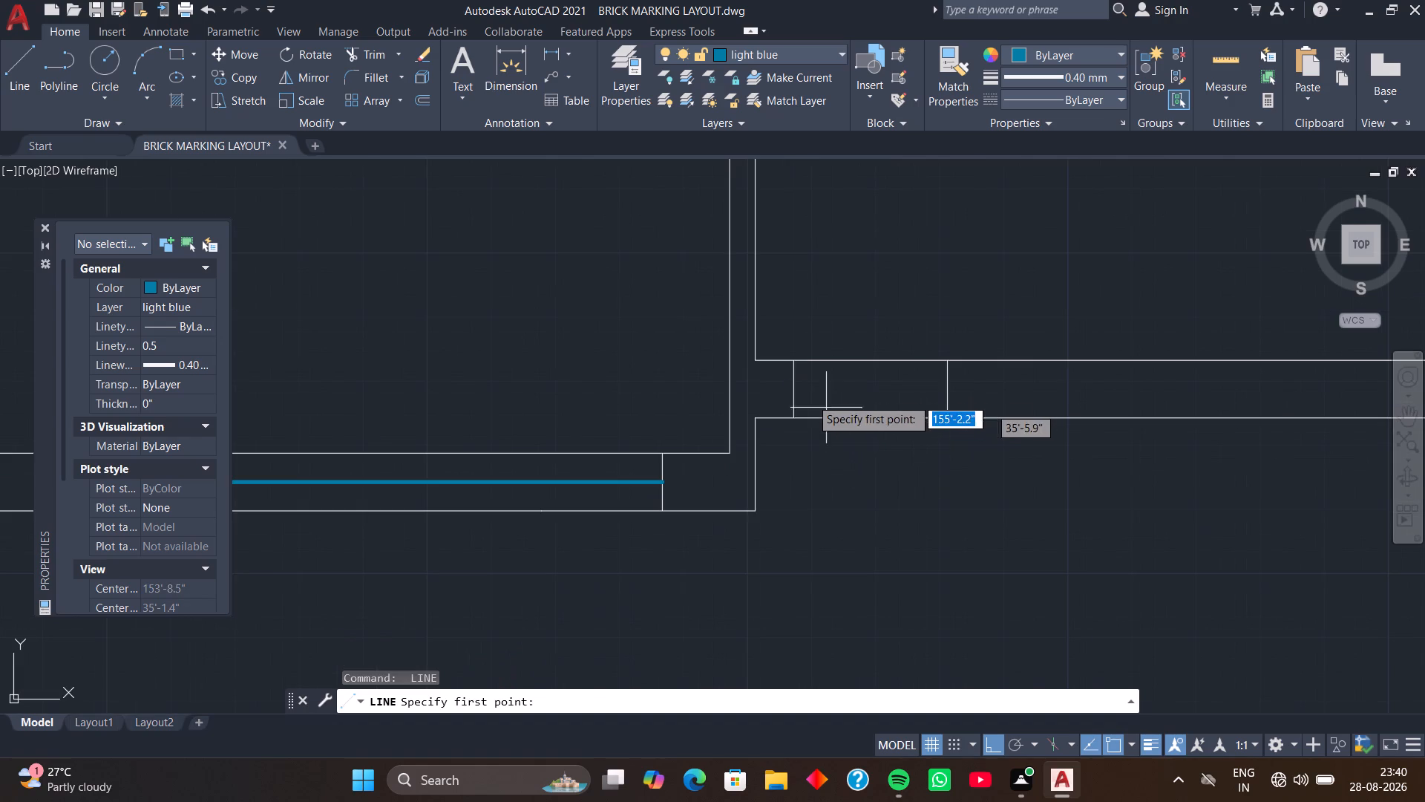
left_click(796, 391)
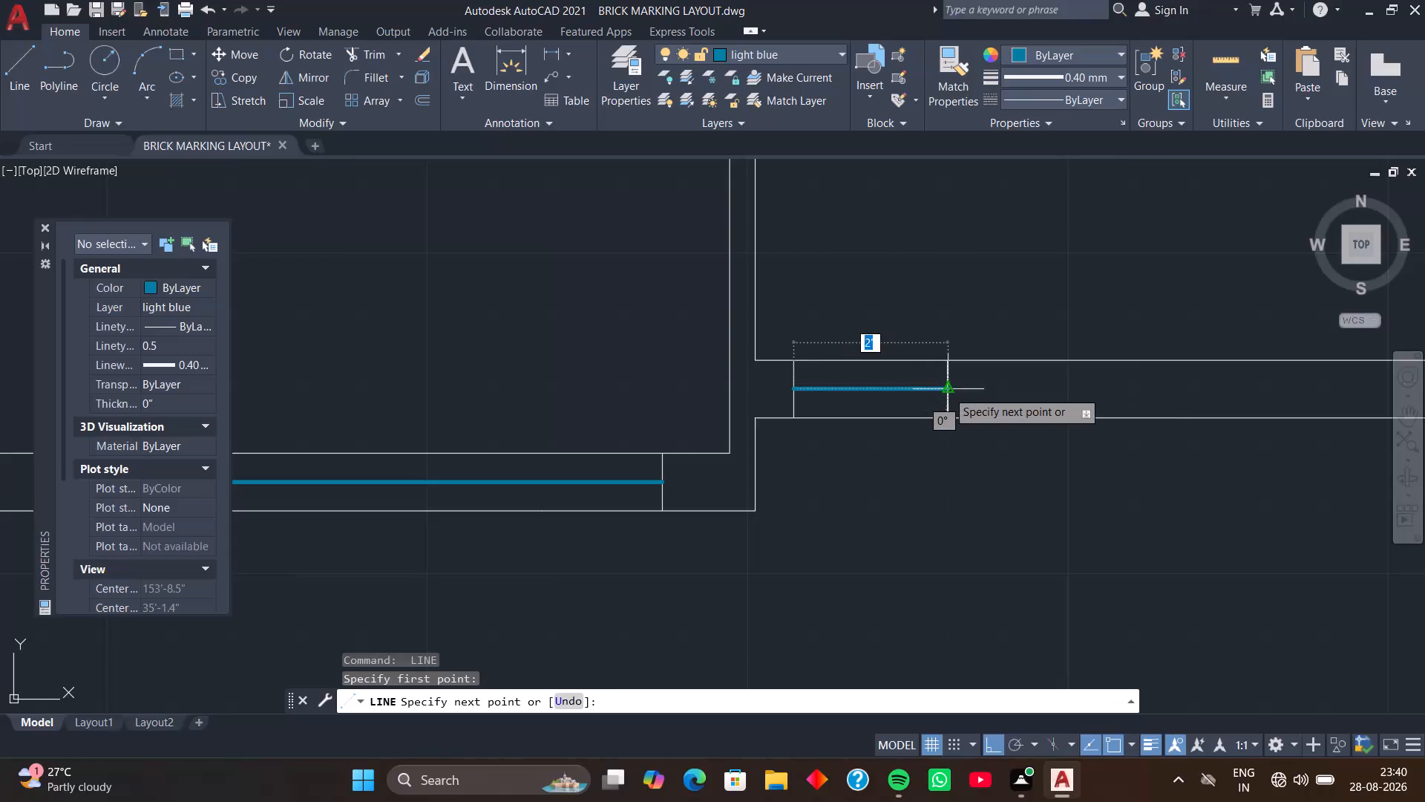
left_click(947, 391)
key("space")
Draw a light blue line along the centre of the eastern opening in the middle room's south wall.
scroll(1003, 401, "down", 3)
middle_click_drag(1004, 401, 760, 426)
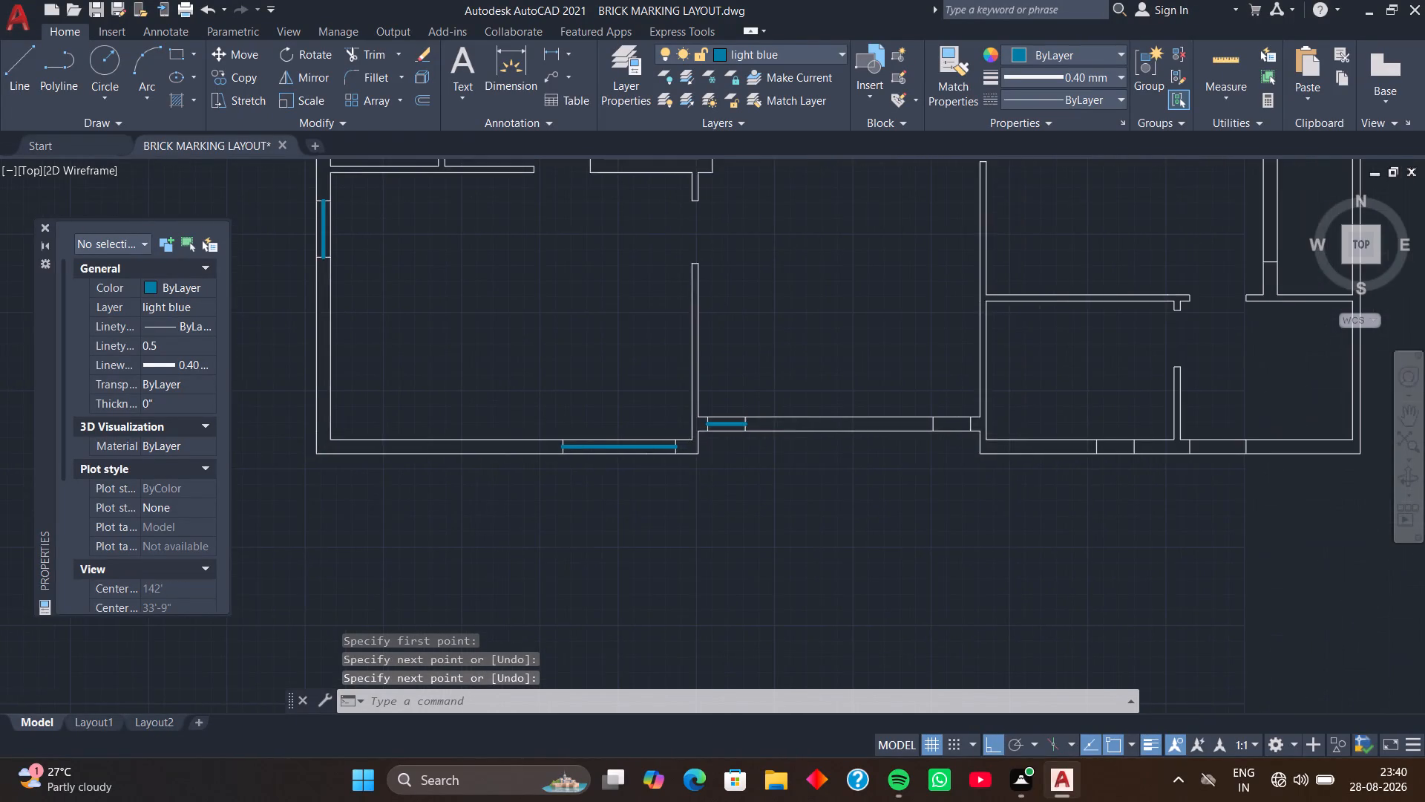
scroll(1019, 423, "up", 3)
key("space")
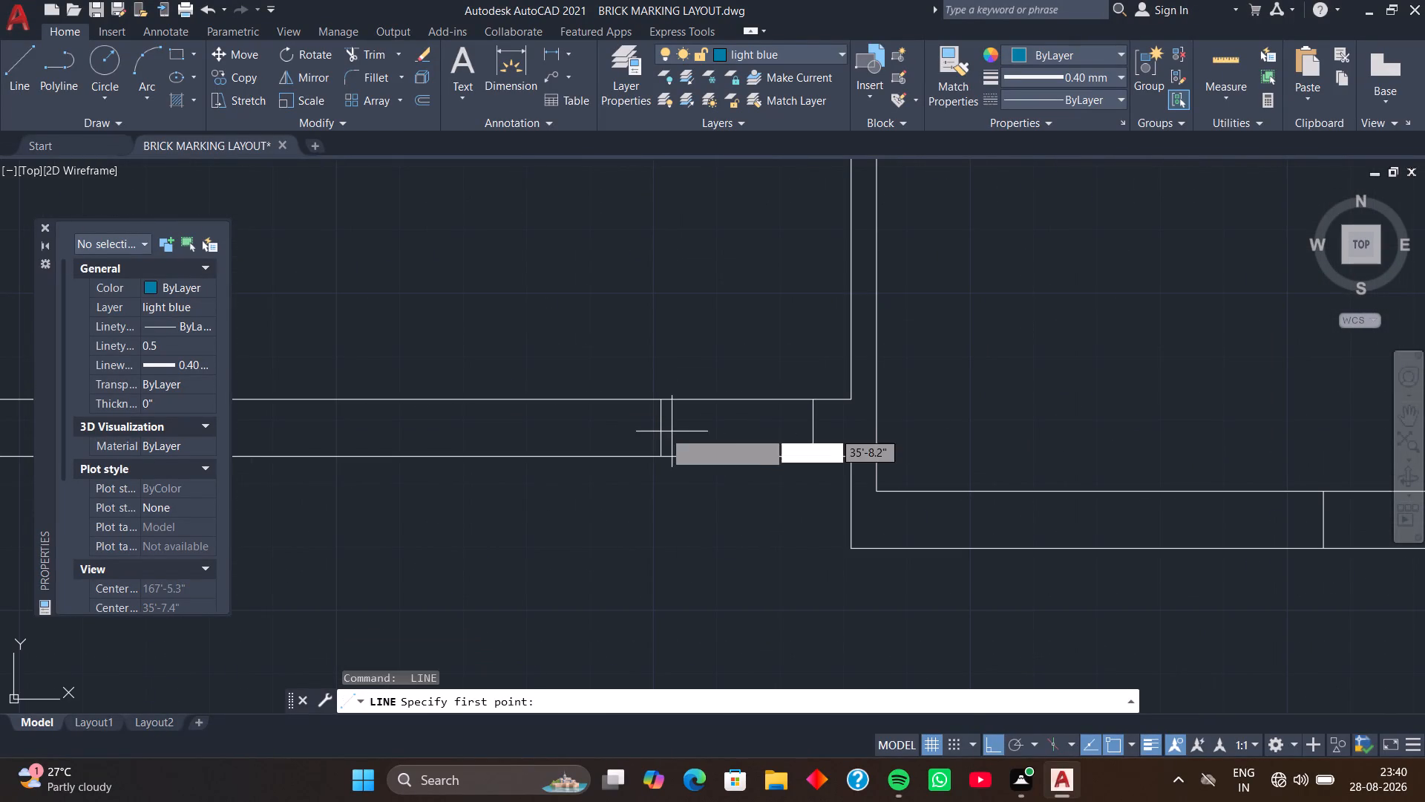
left_click(661, 431)
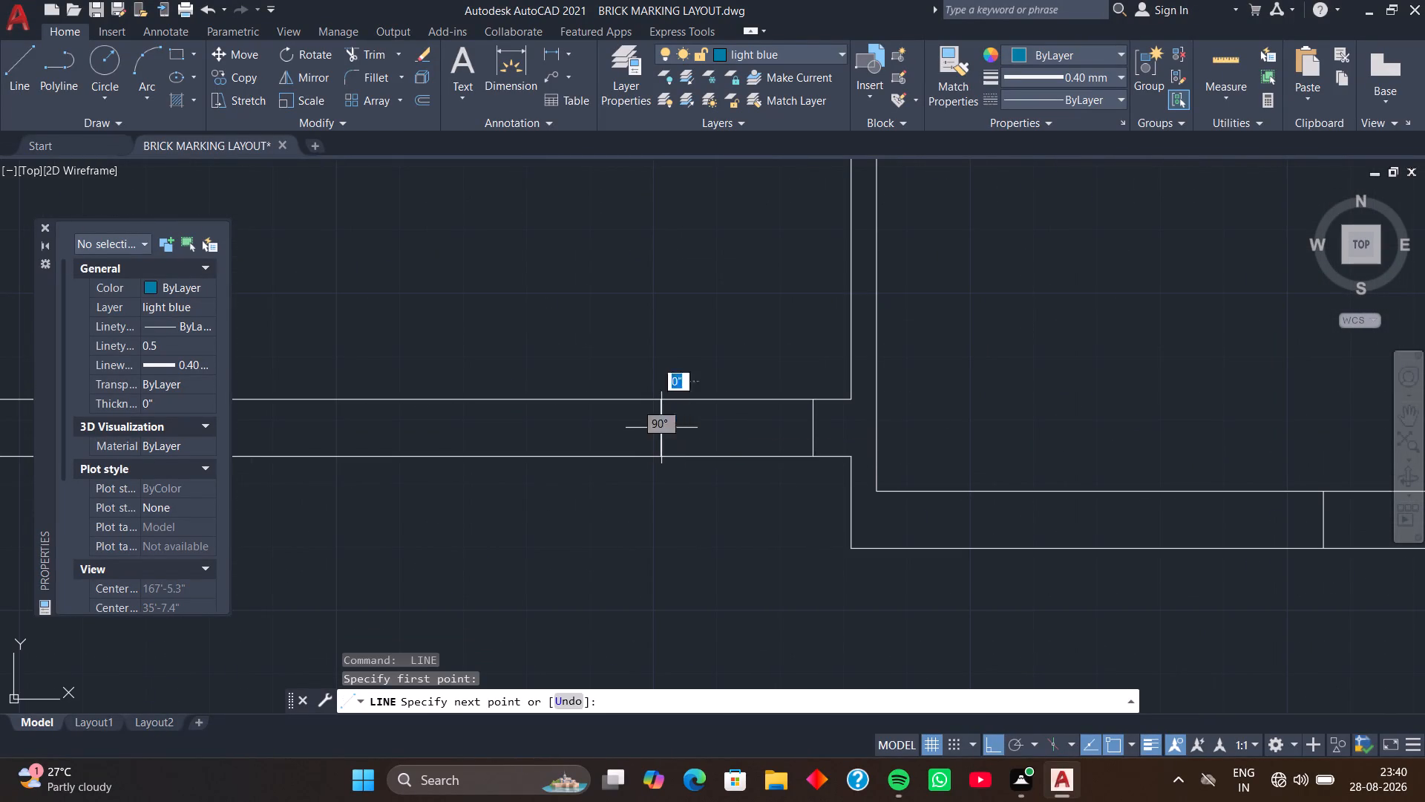
left_click(813, 428)
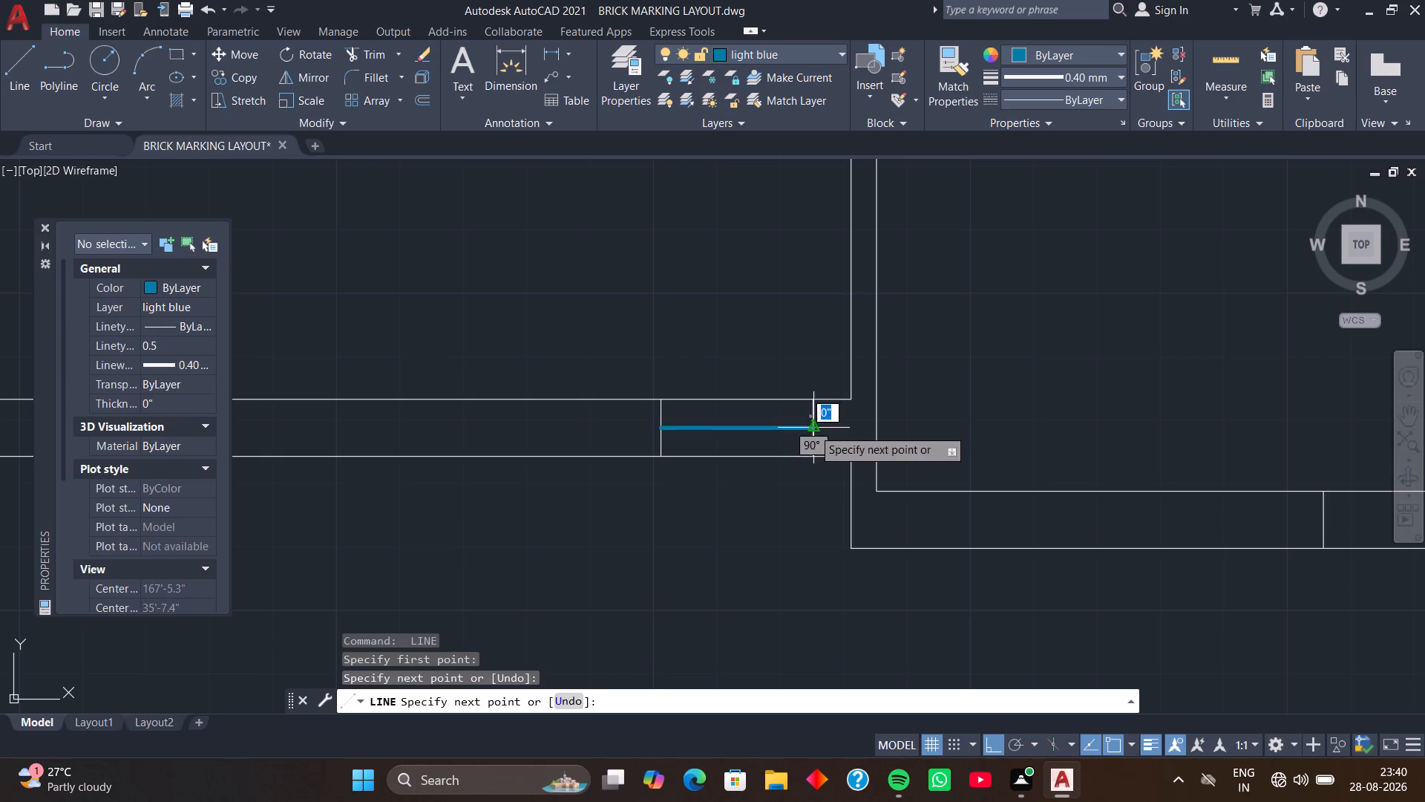
key("space")
Draw a light blue line along the centre of the southeast block's south wall opening, west of the short partition.
scroll(882, 468, "down", 4)
middle_click_drag(898, 456, 774, 448)
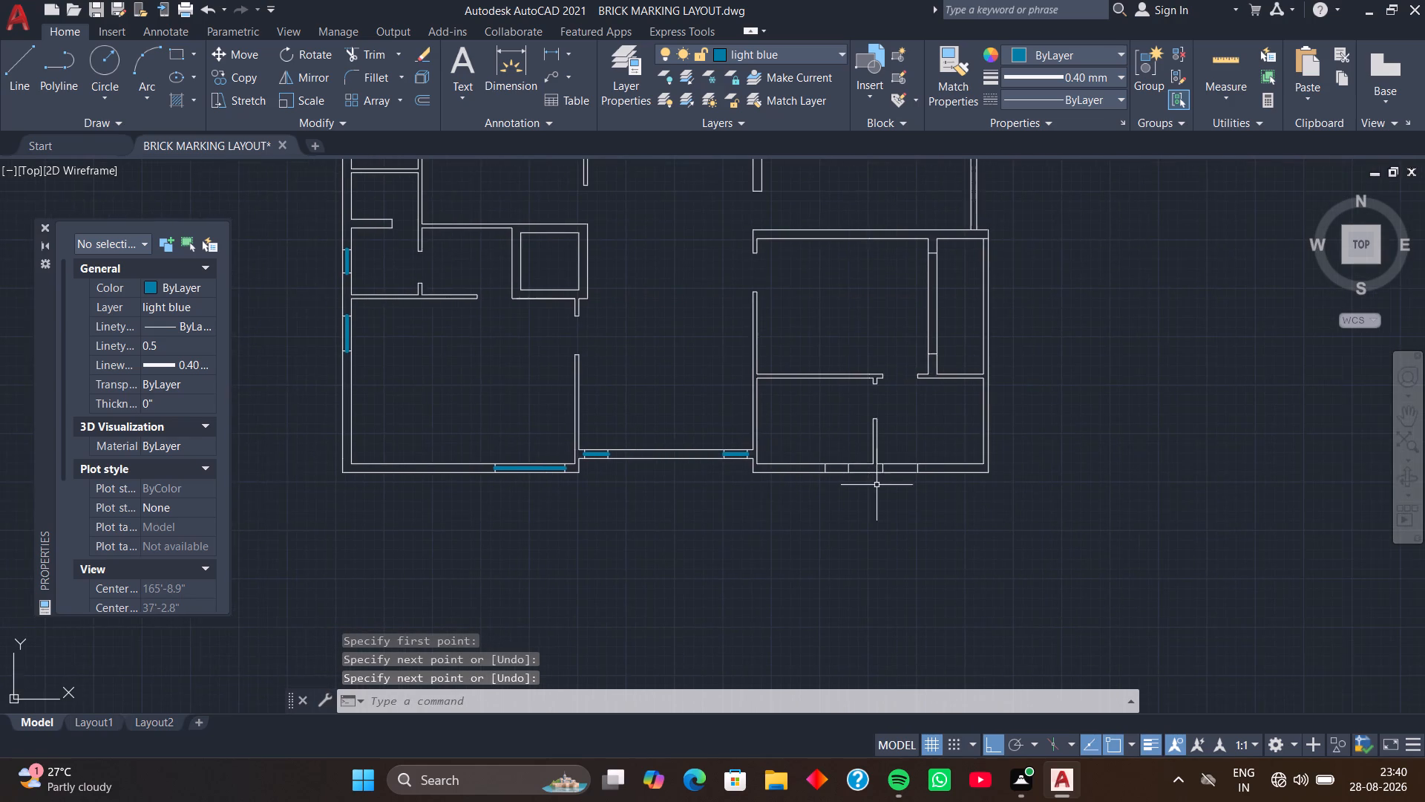
scroll(857, 481, "up", 3)
key("space")
left_click(730, 434)
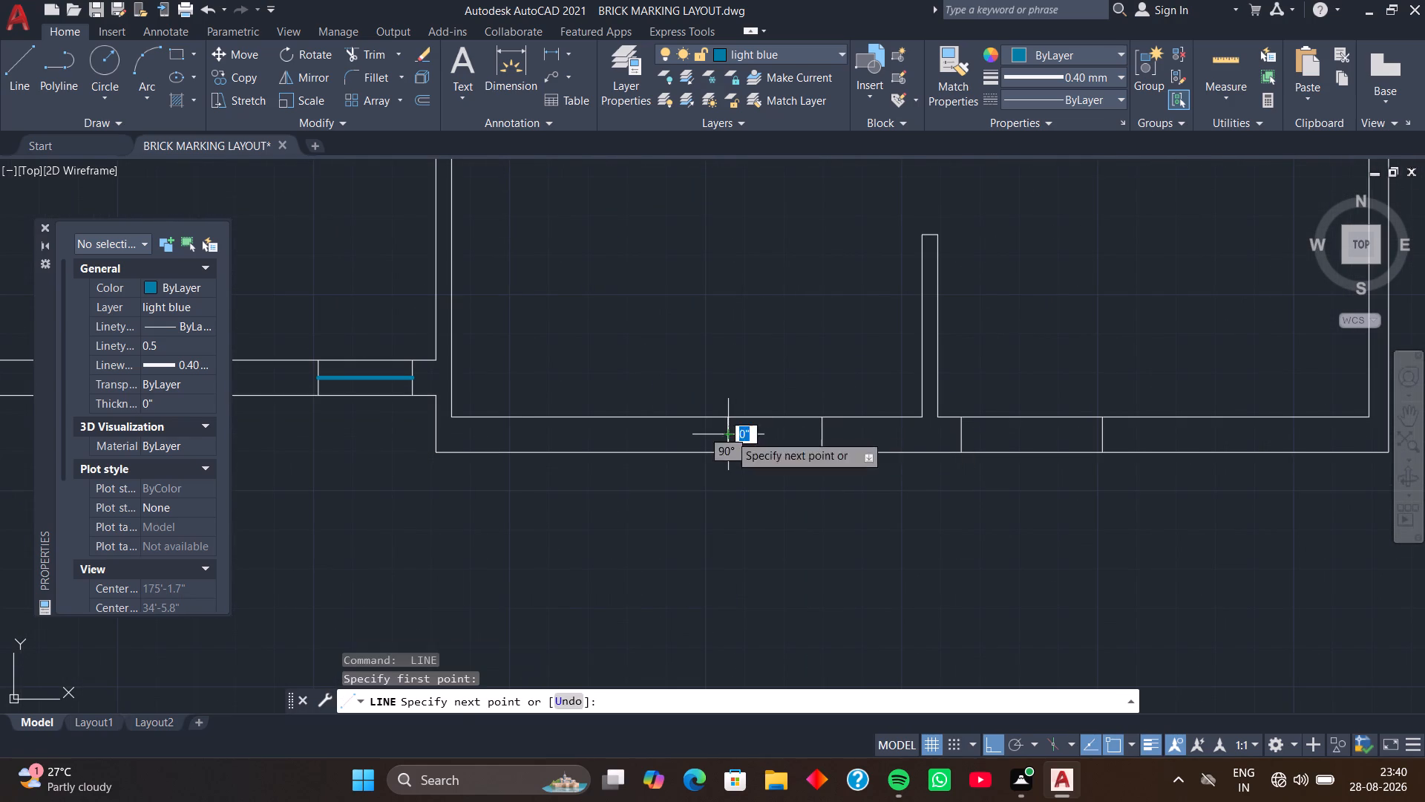
left_click(816, 433)
key("space")
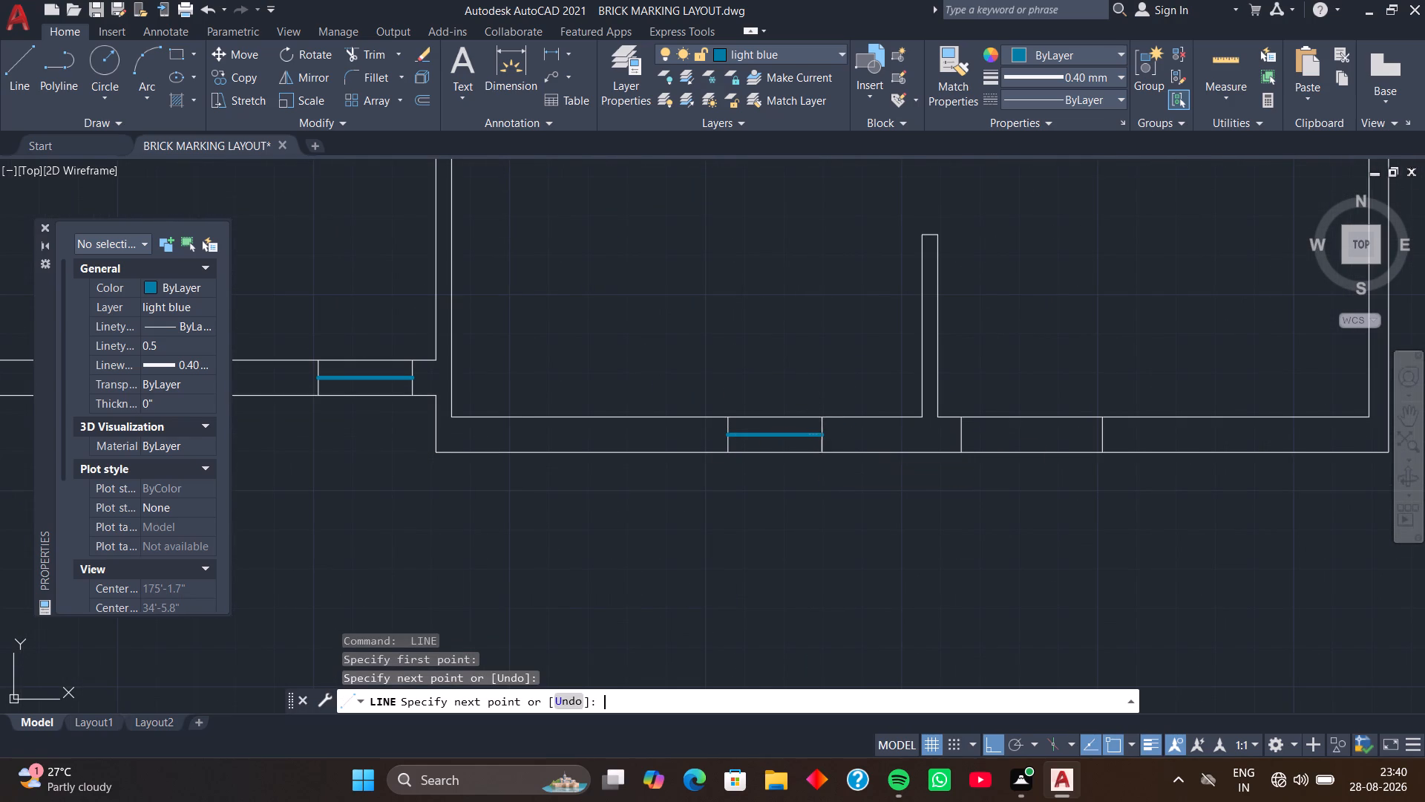
Draw a light blue line along the centre of the south wall opening just east of the short partition.
middle_click_drag(928, 432, 850, 434)
key("space")
scroll(873, 439, "up", 2)
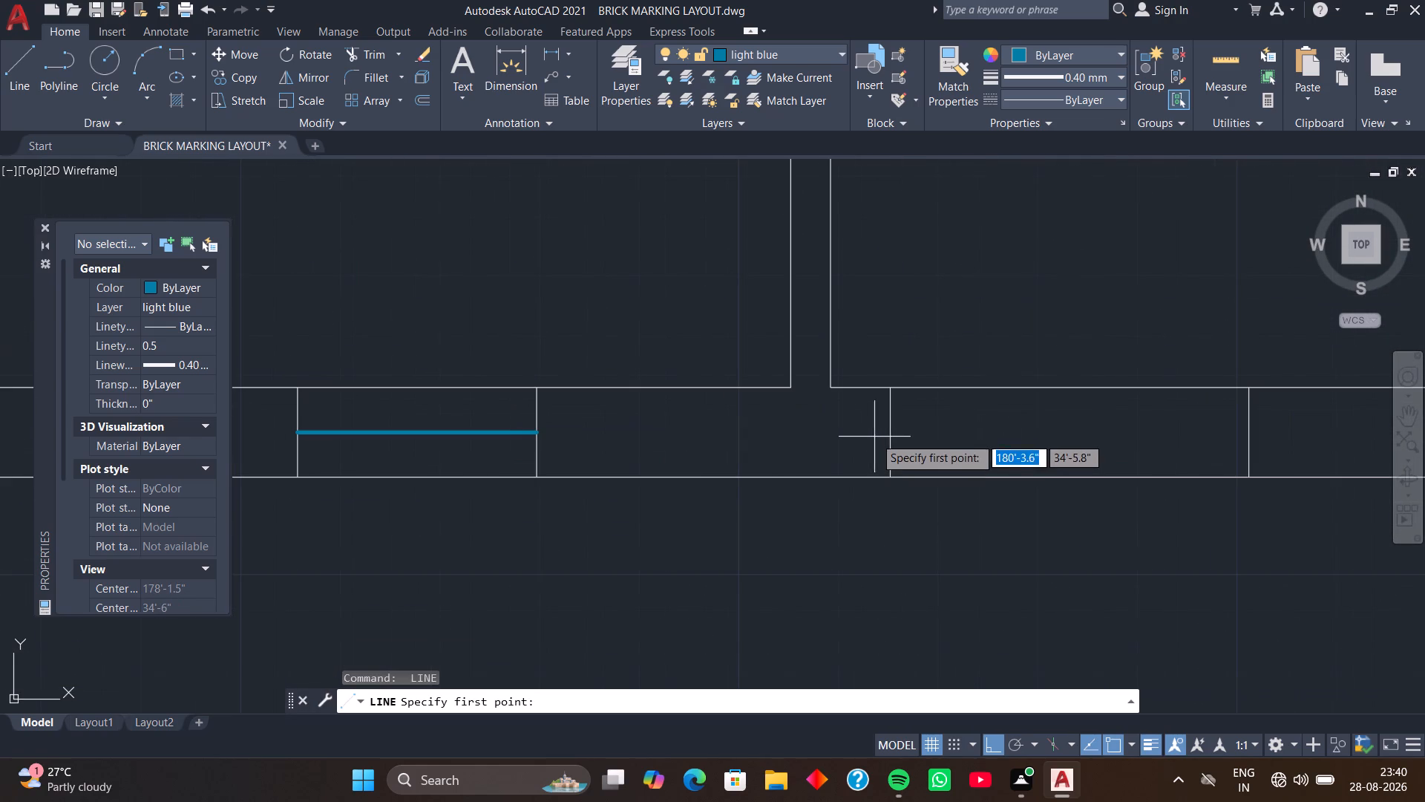
left_click(887, 434)
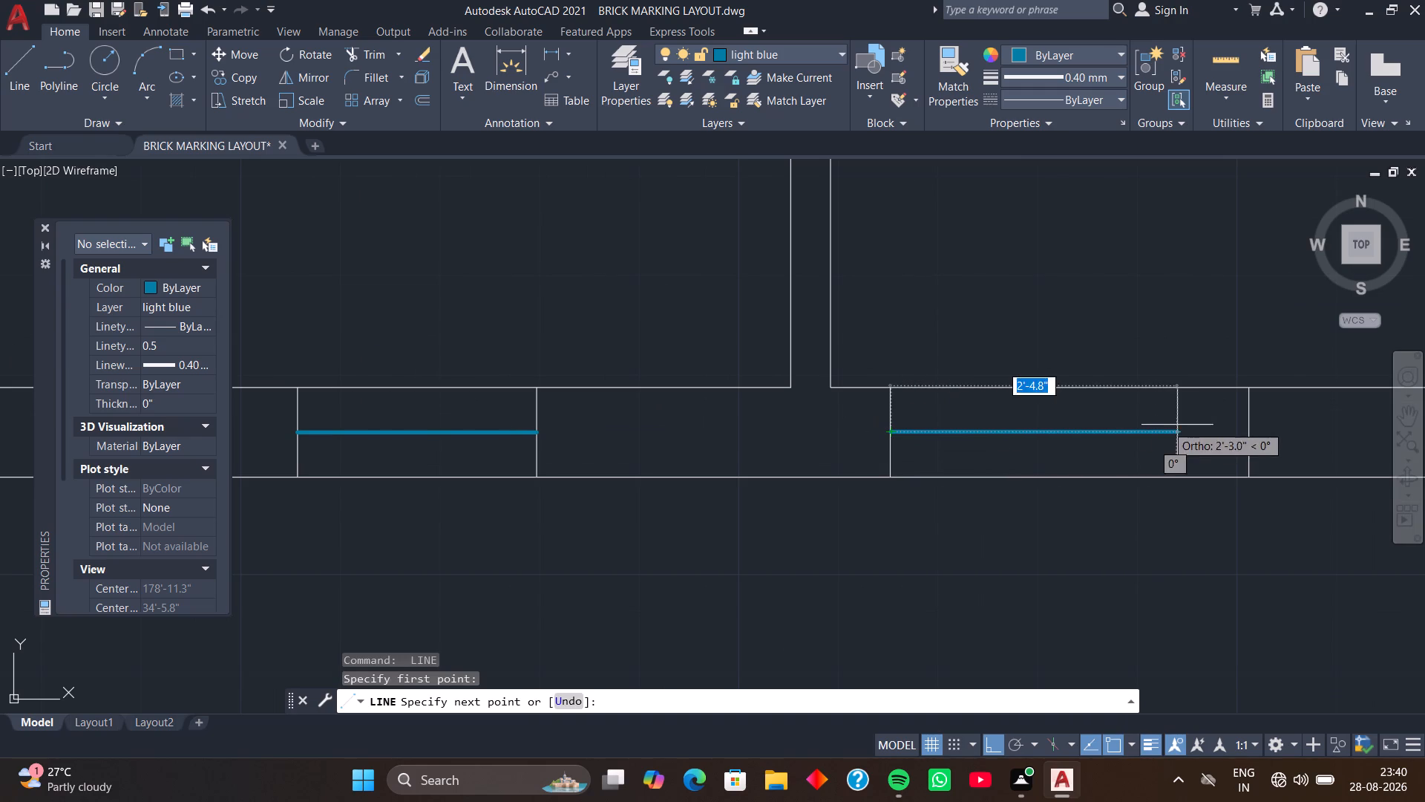
left_click(1245, 430)
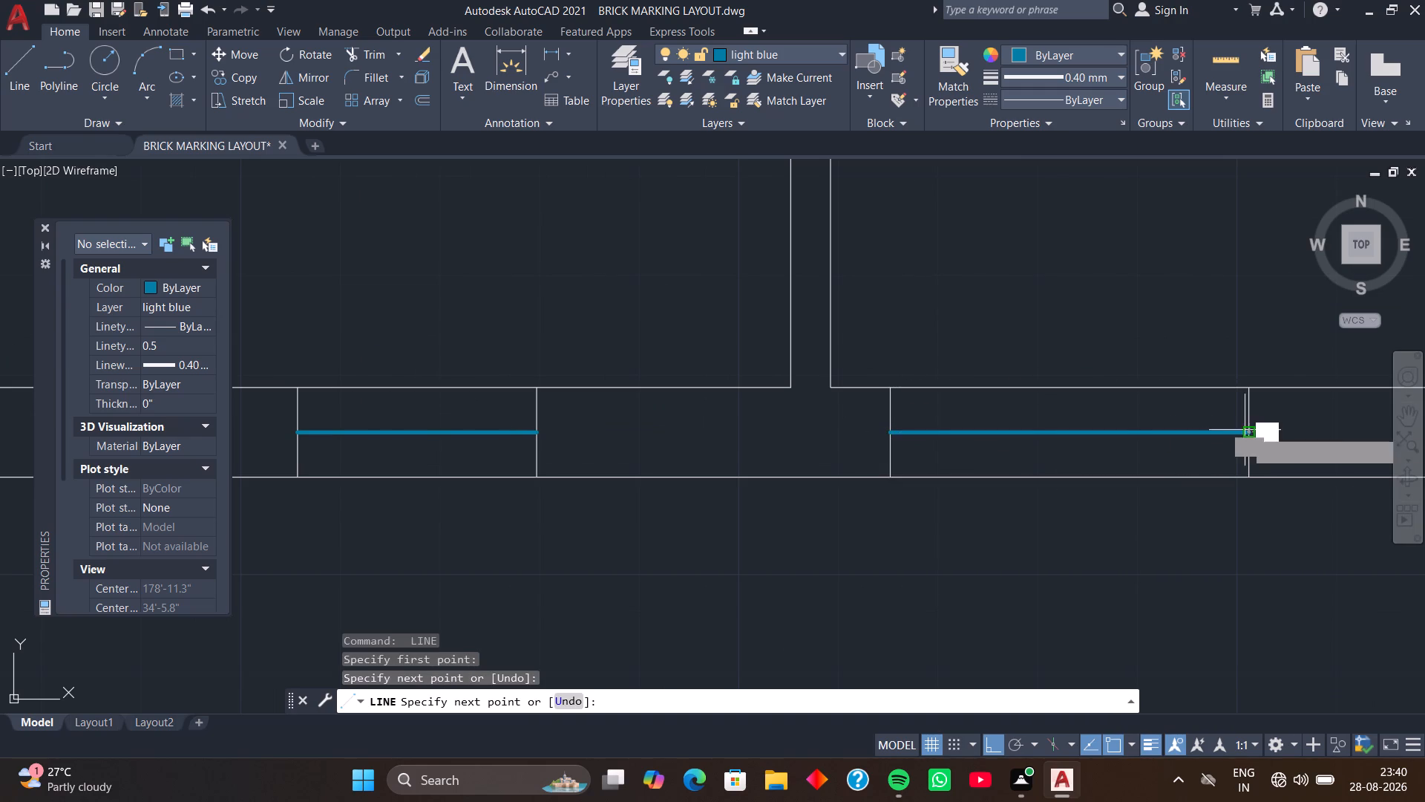
key("space")
Draw a light blue line down the centre of the opening in the wall between the southeast block's large room and the narrow east space.
scroll(1248, 423, "down", 4)
middle_click_drag(1182, 426, 868, 457)
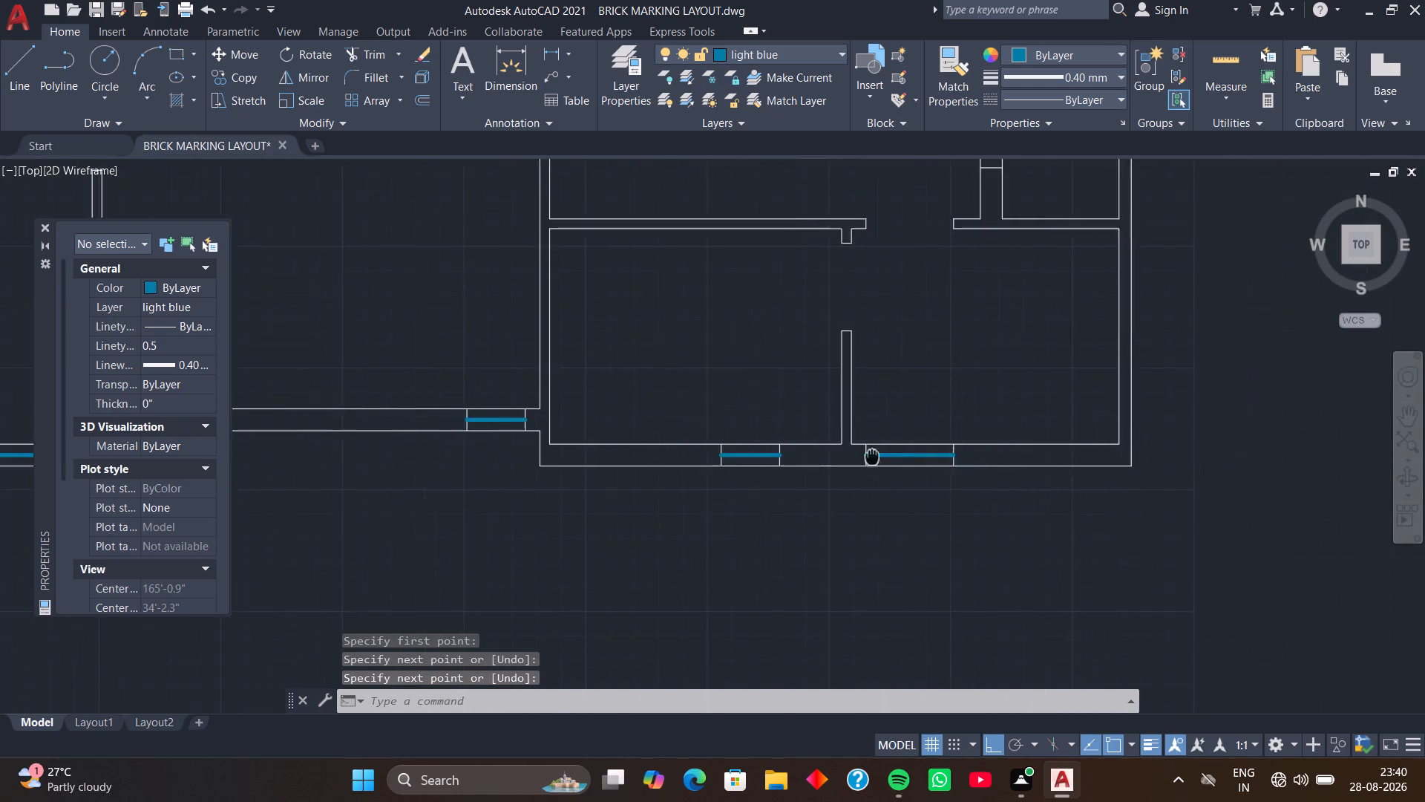
middle_click_drag(868, 457, 831, 465)
middle_click_drag(1016, 298, 1038, 529)
scroll(1032, 352, "down", 2)
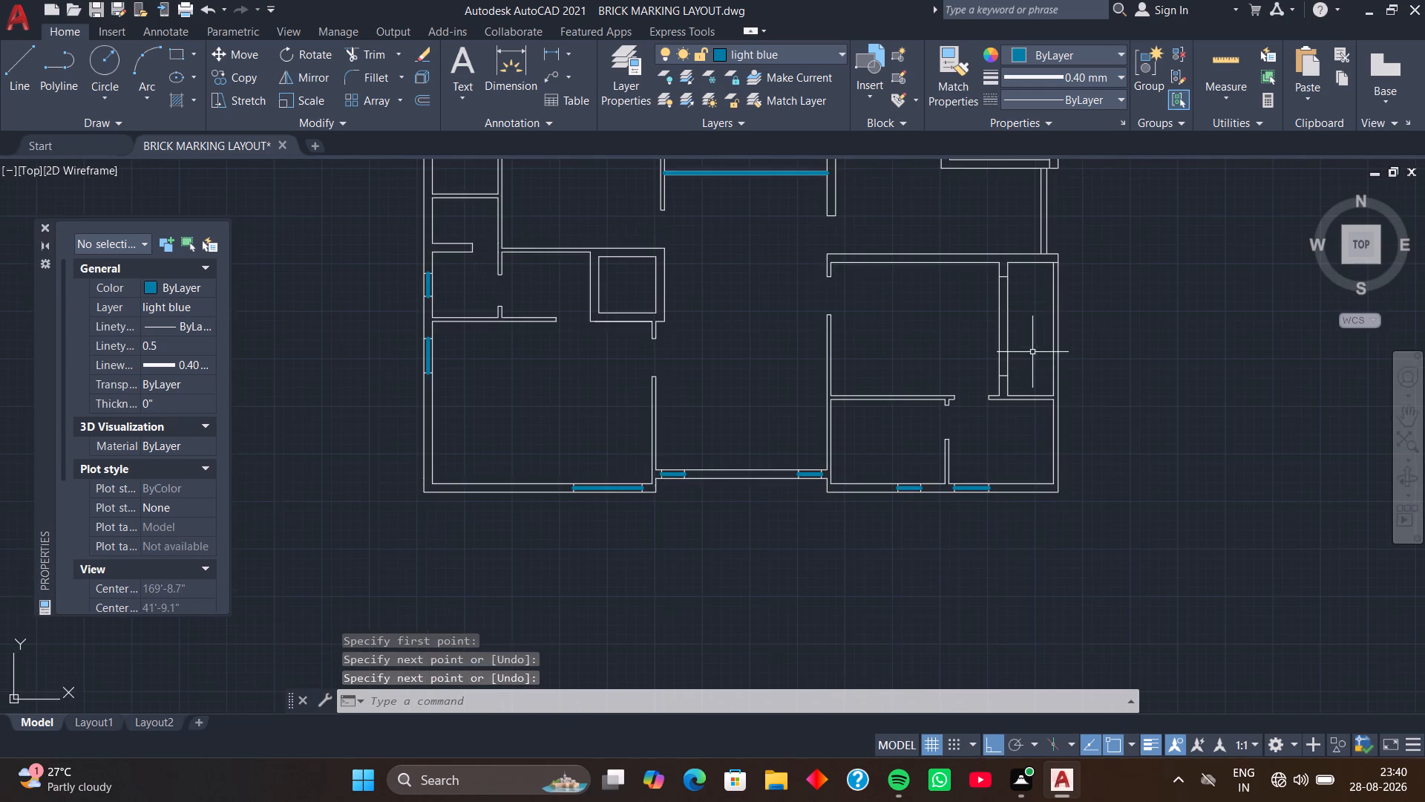
middle_click_drag(1029, 343, 1011, 420)
scroll(1000, 420, "up", 3)
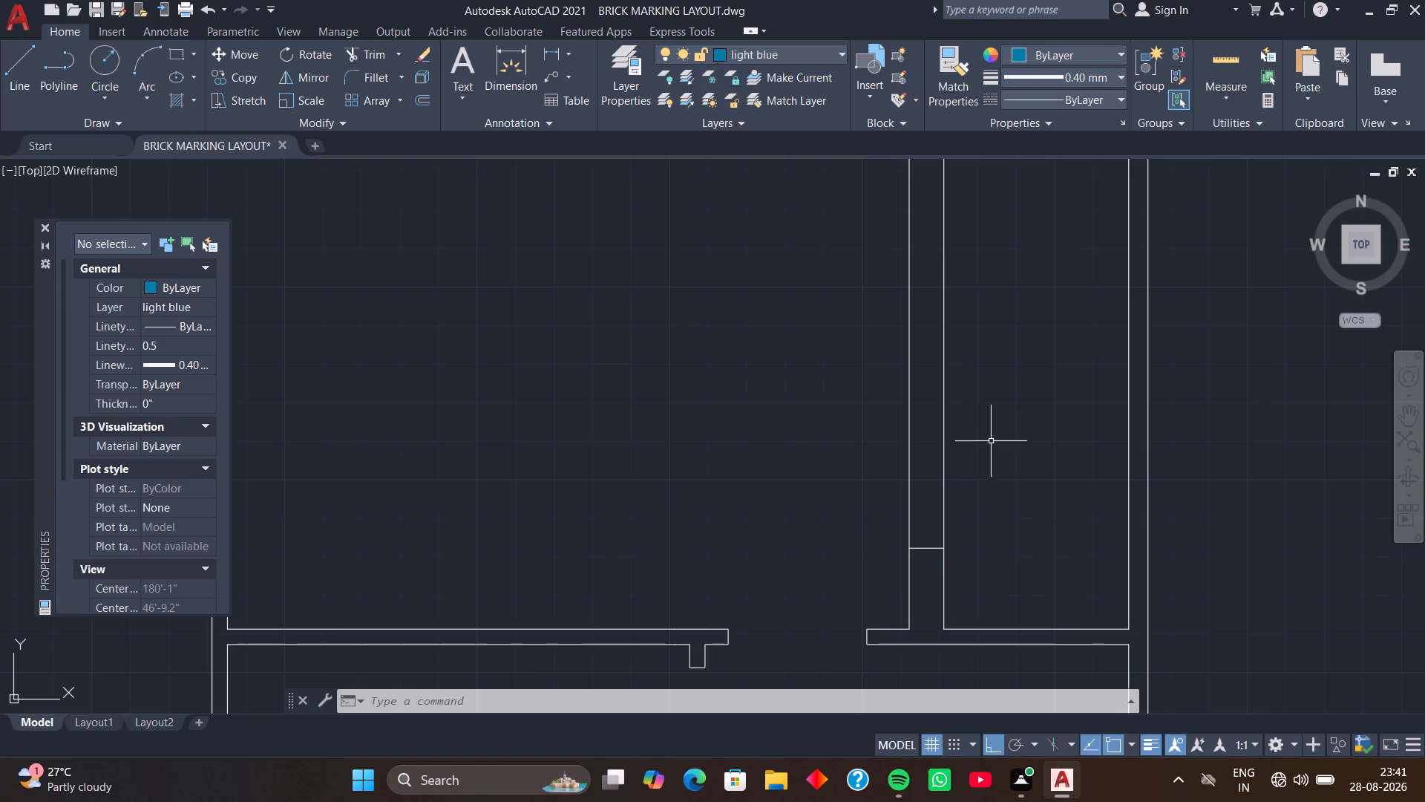
middle_click_drag(938, 446, 943, 453)
middle_click_drag(943, 453, 961, 503)
key("space")
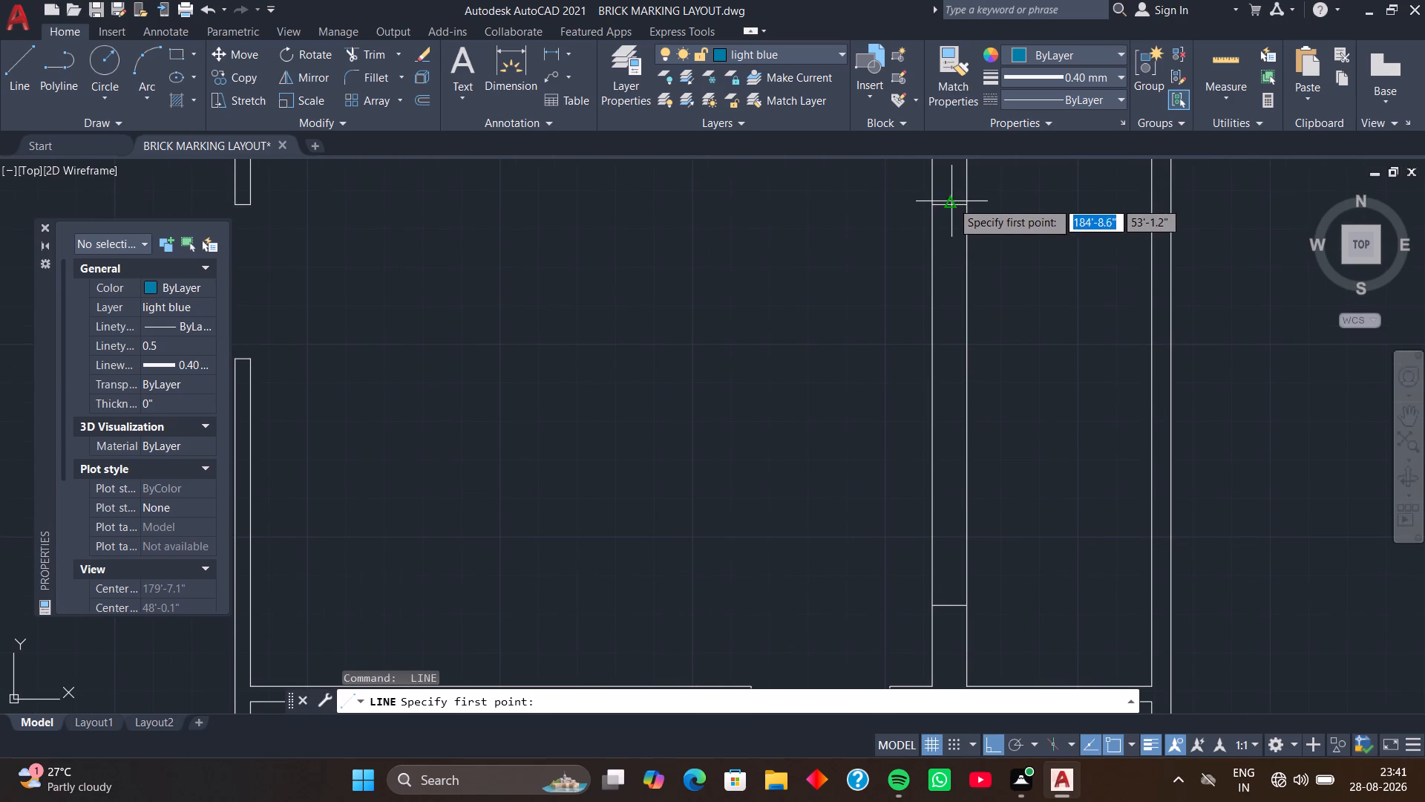
left_click(949, 207)
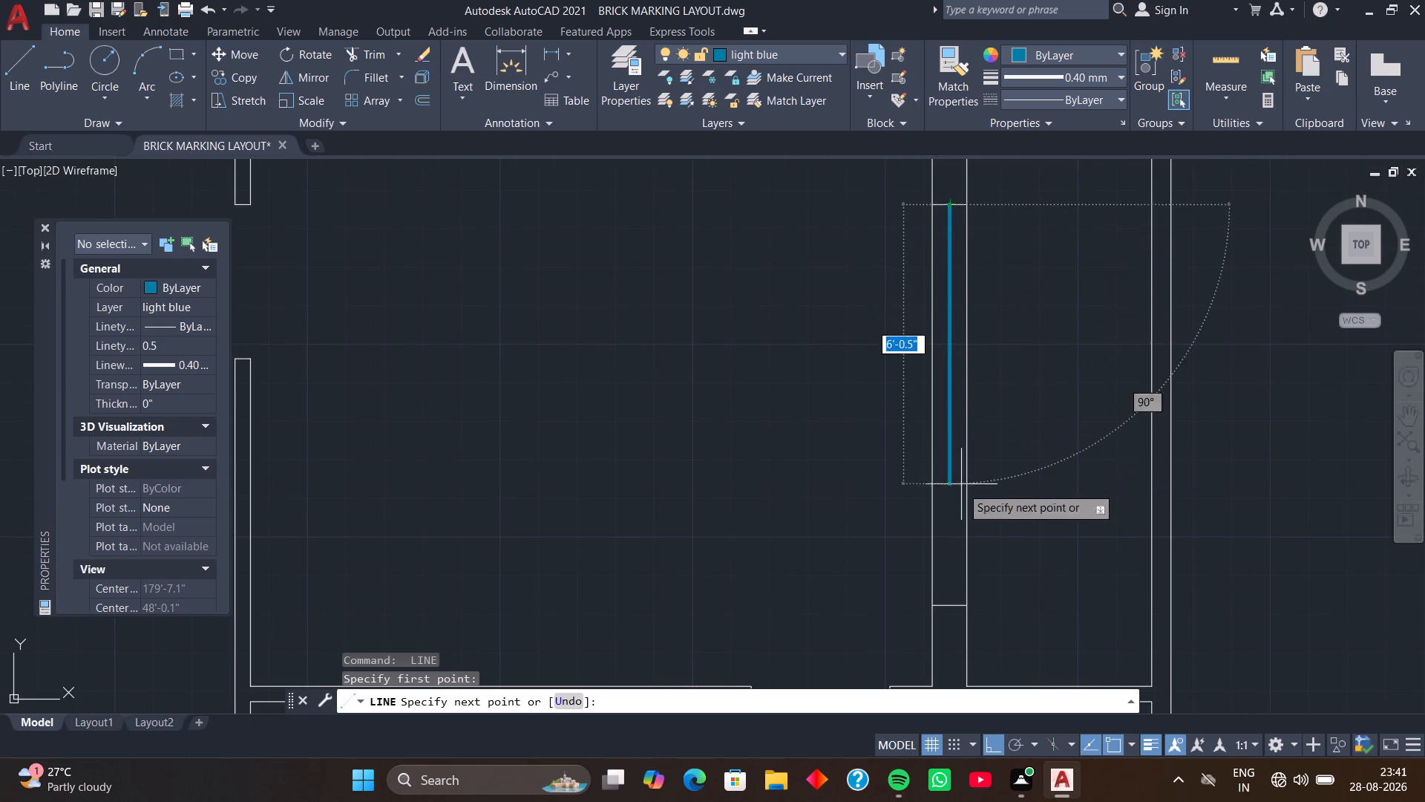
left_click(947, 608)
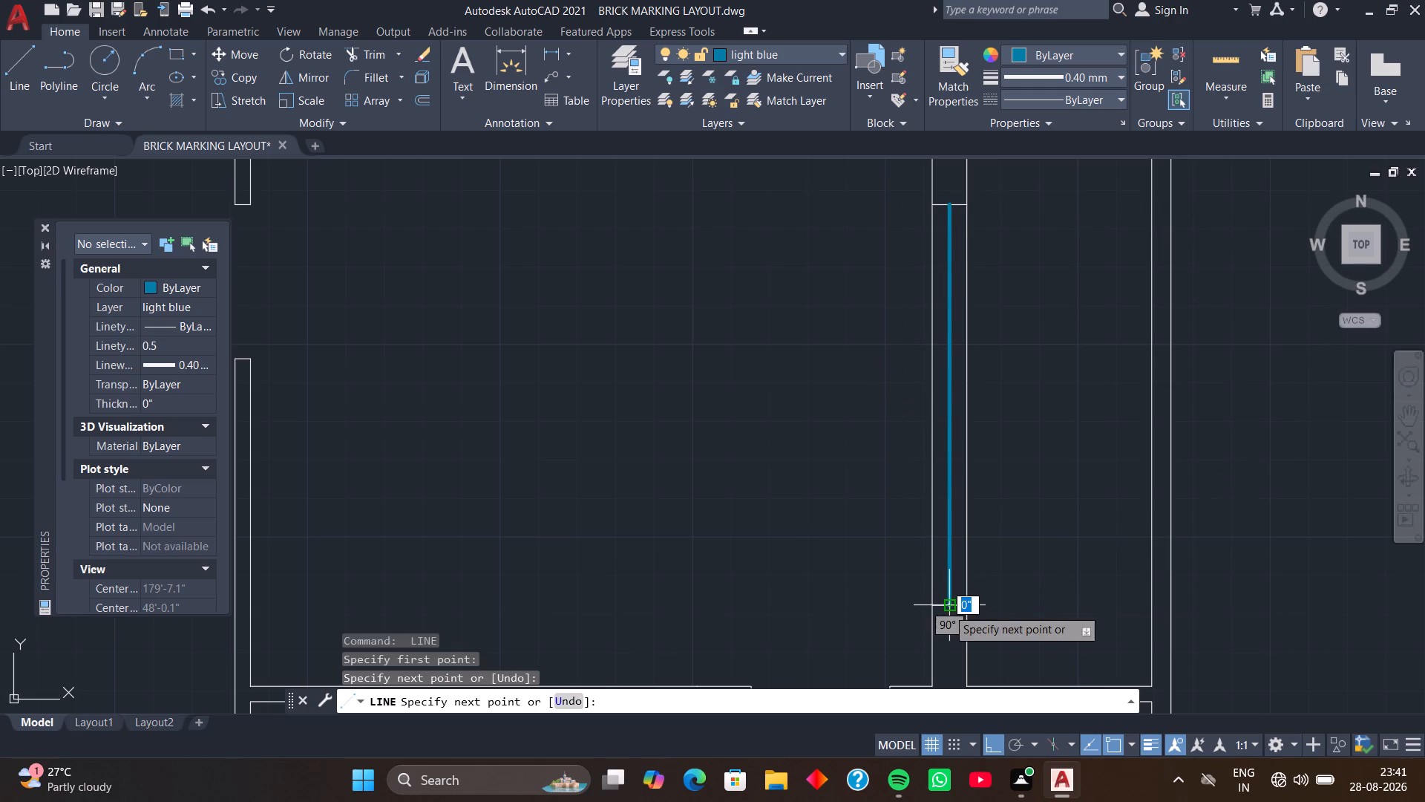
key("space")
Extend the north face line of the partition south of the narrow east space to the outer face of the east wall.
scroll(1052, 511, "down", 3)
middle_click_drag(1052, 511, 998, 502)
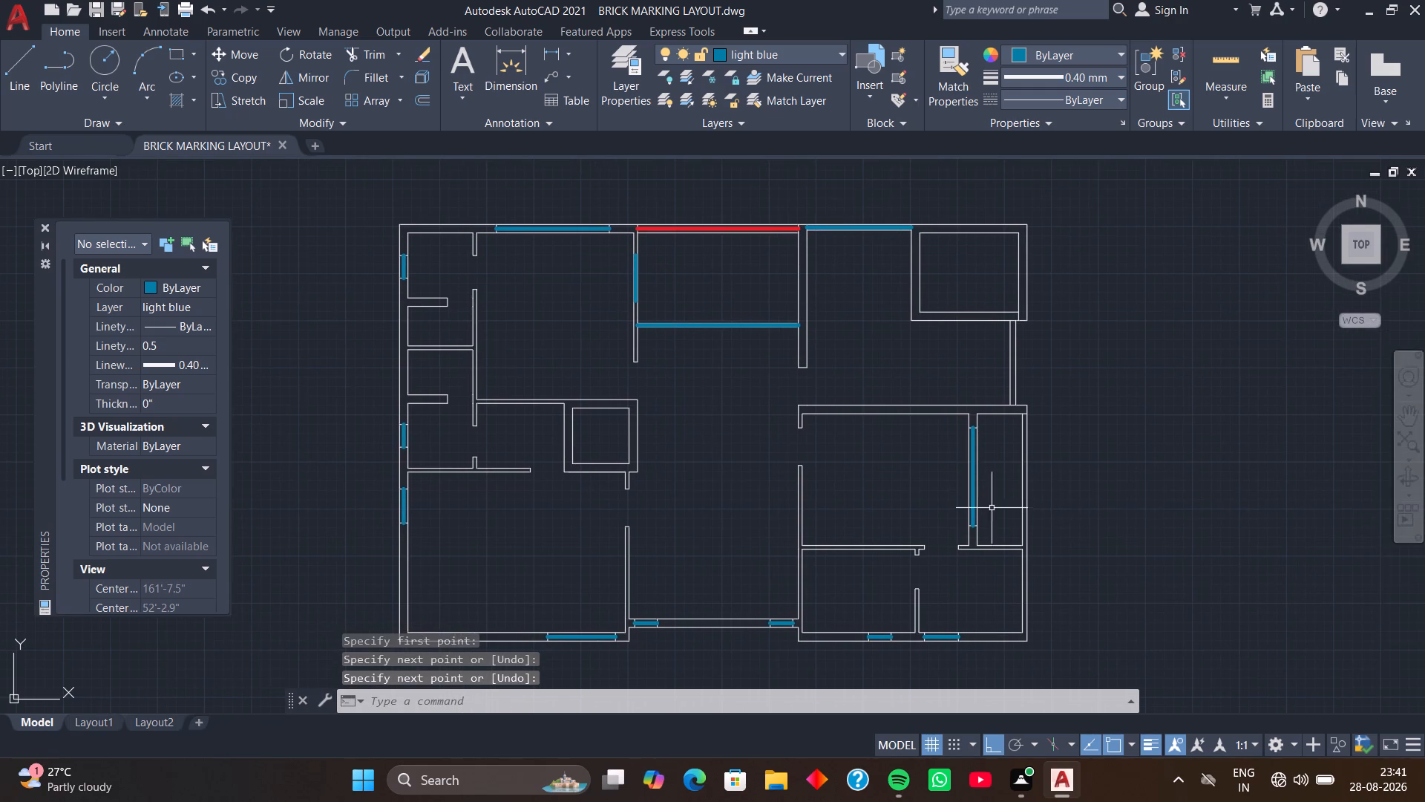
type("EX")
key("space")
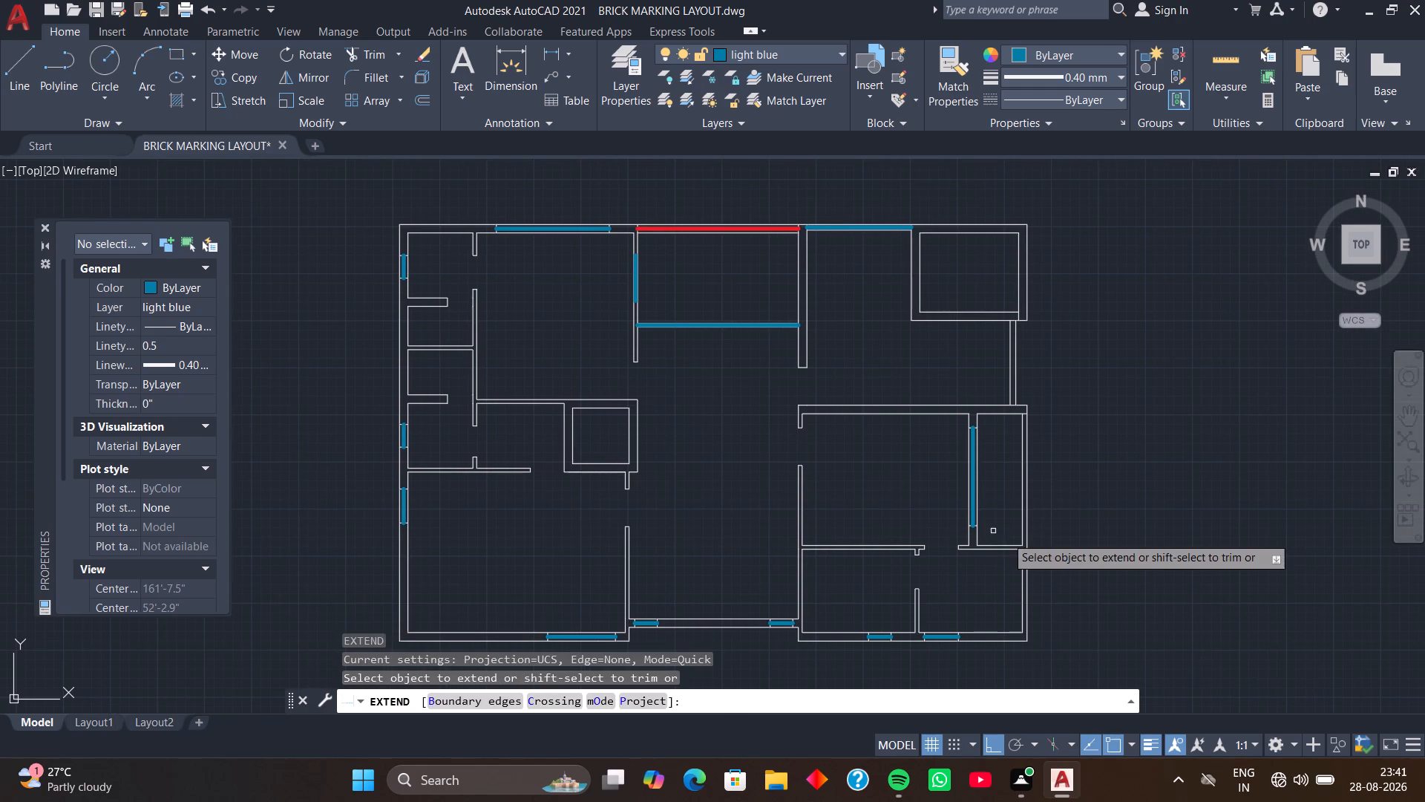
scroll(1008, 540, "up", 3)
left_click(1009, 552)
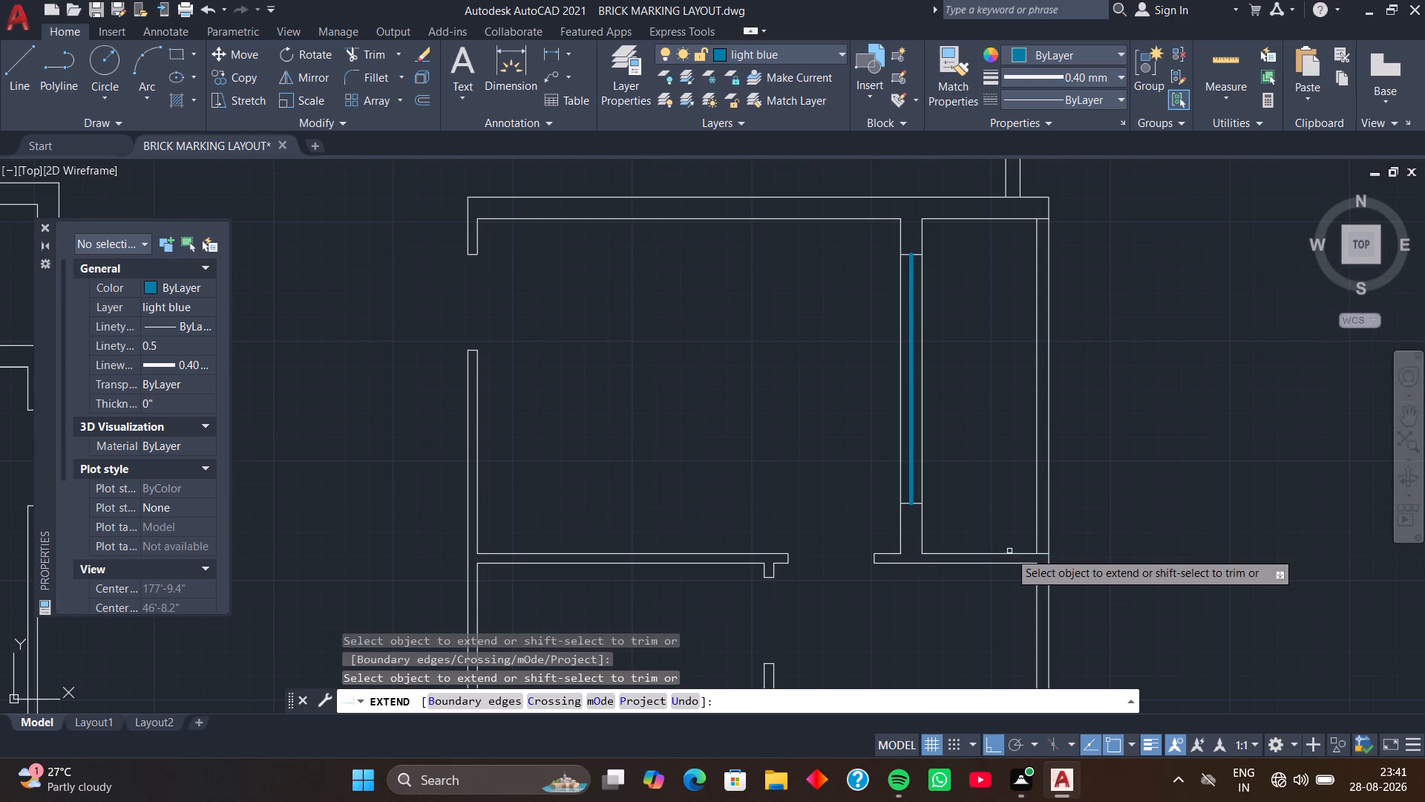
key("space")
Draw a light blue line down the centre of the outer east wall along the full length of the narrow east space.
middle_click_drag(1011, 479, 989, 479)
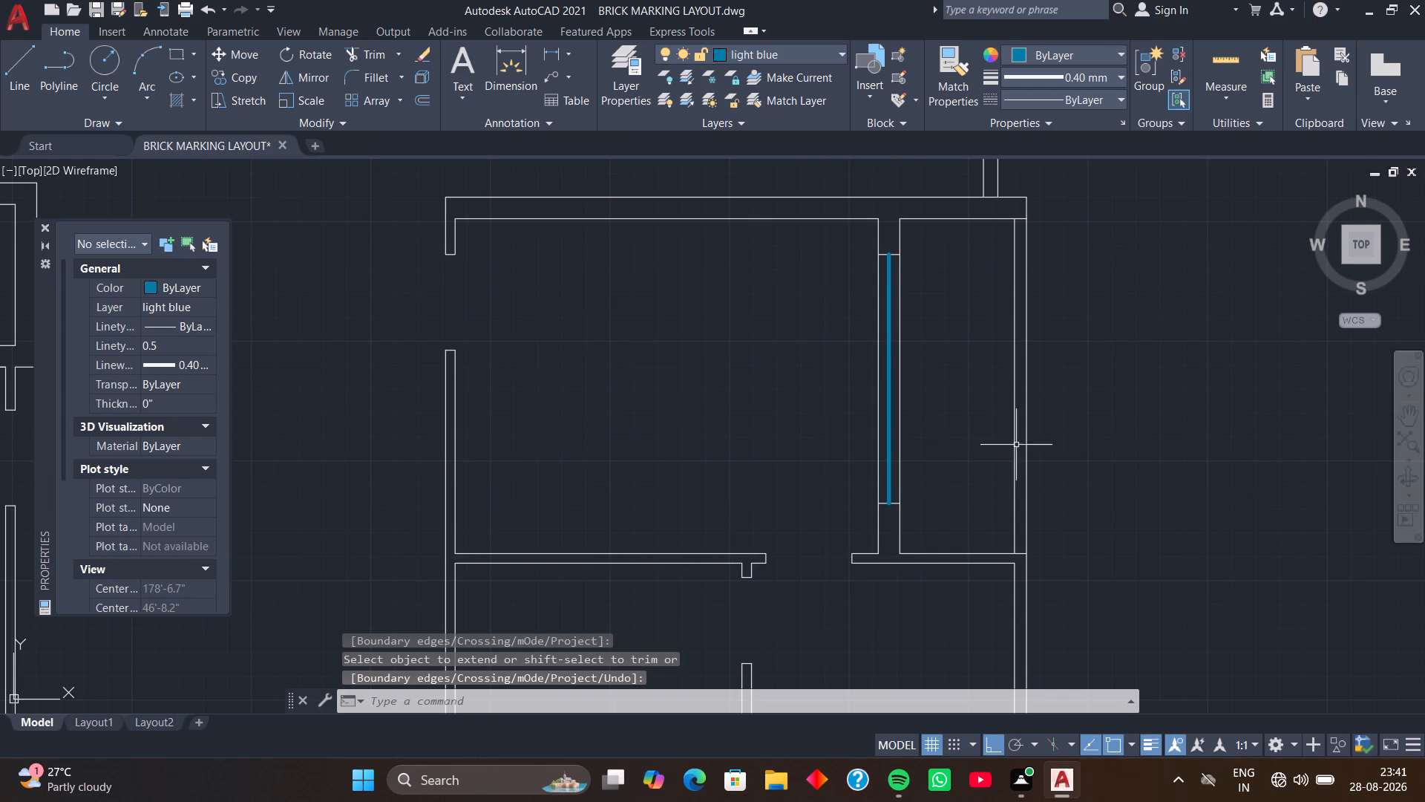
type("L")
key("space")
scroll(1023, 222, "up", 3)
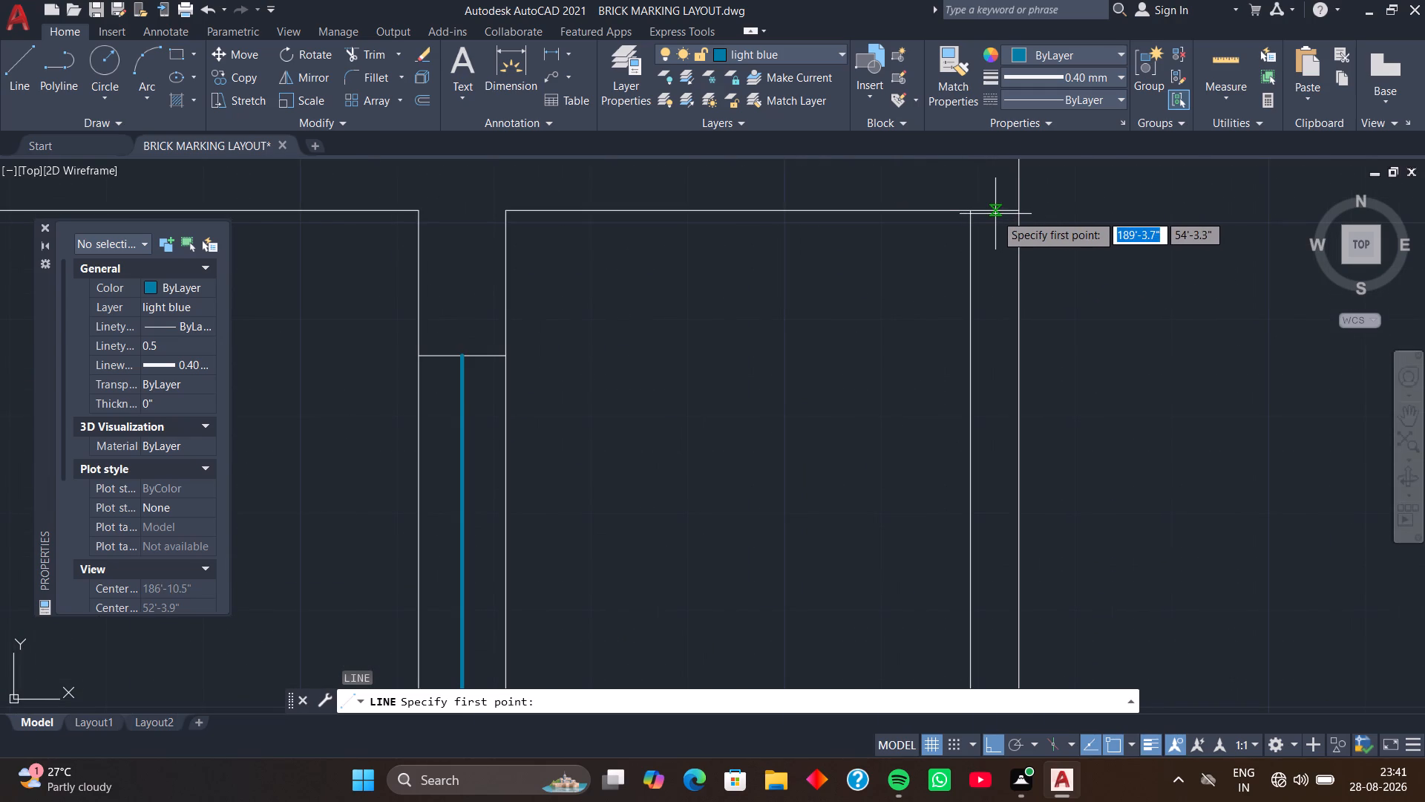
left_click(995, 211)
scroll(1000, 382, "down", 3)
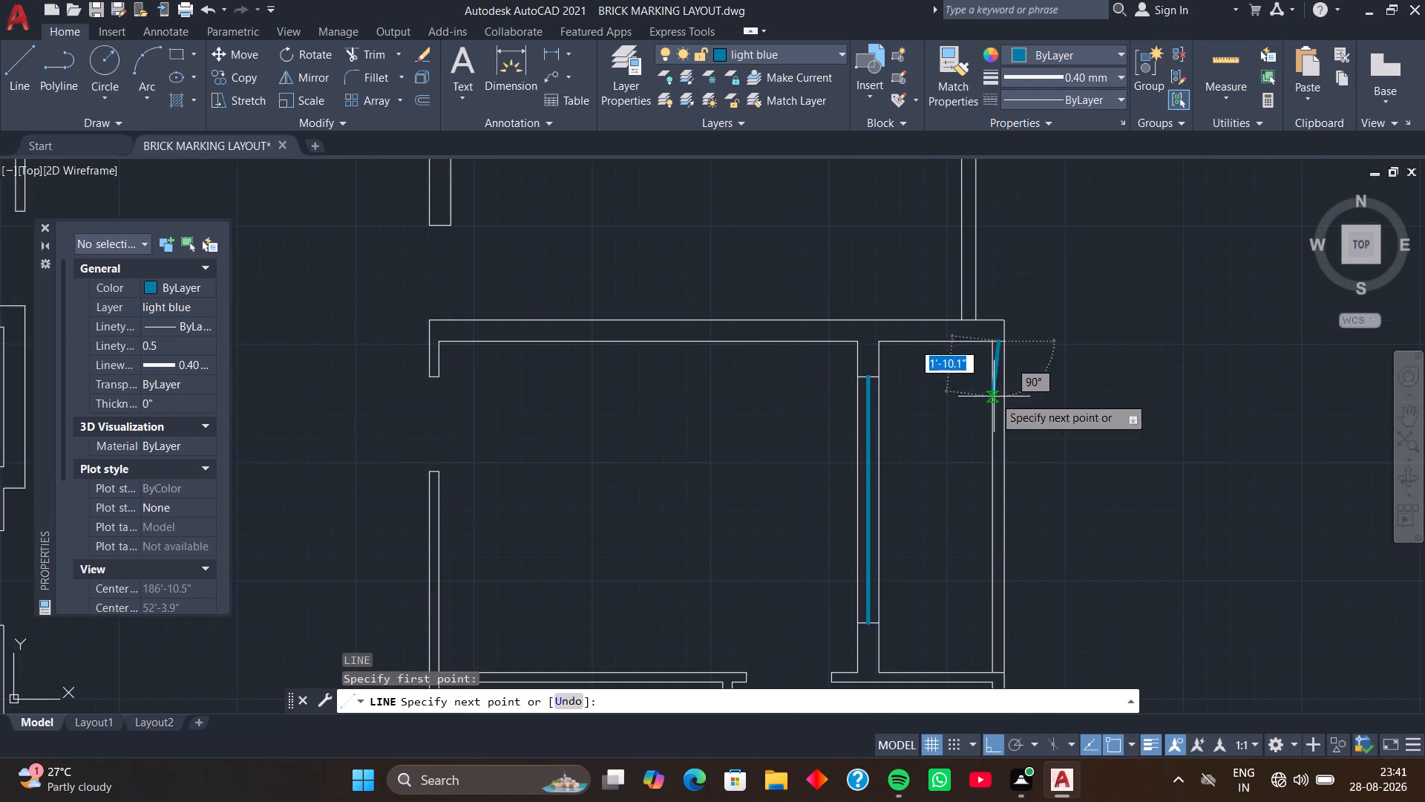
middle_click_drag(994, 397, 972, 285)
scroll(972, 285, "up", 1)
scroll(980, 552, "down", 2)
middle_click_drag(982, 560, 960, 350)
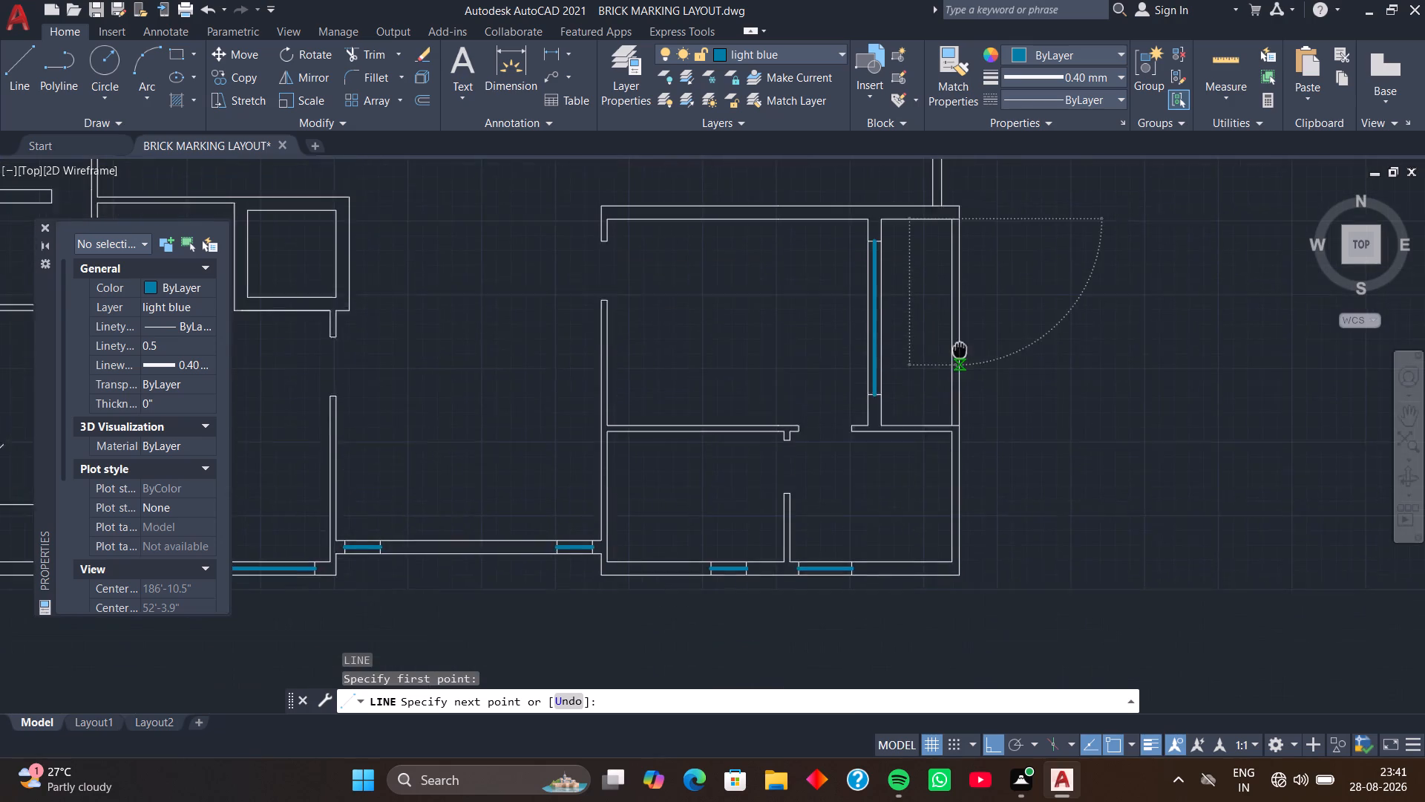
scroll(960, 396, "up", 3)
left_click(928, 451)
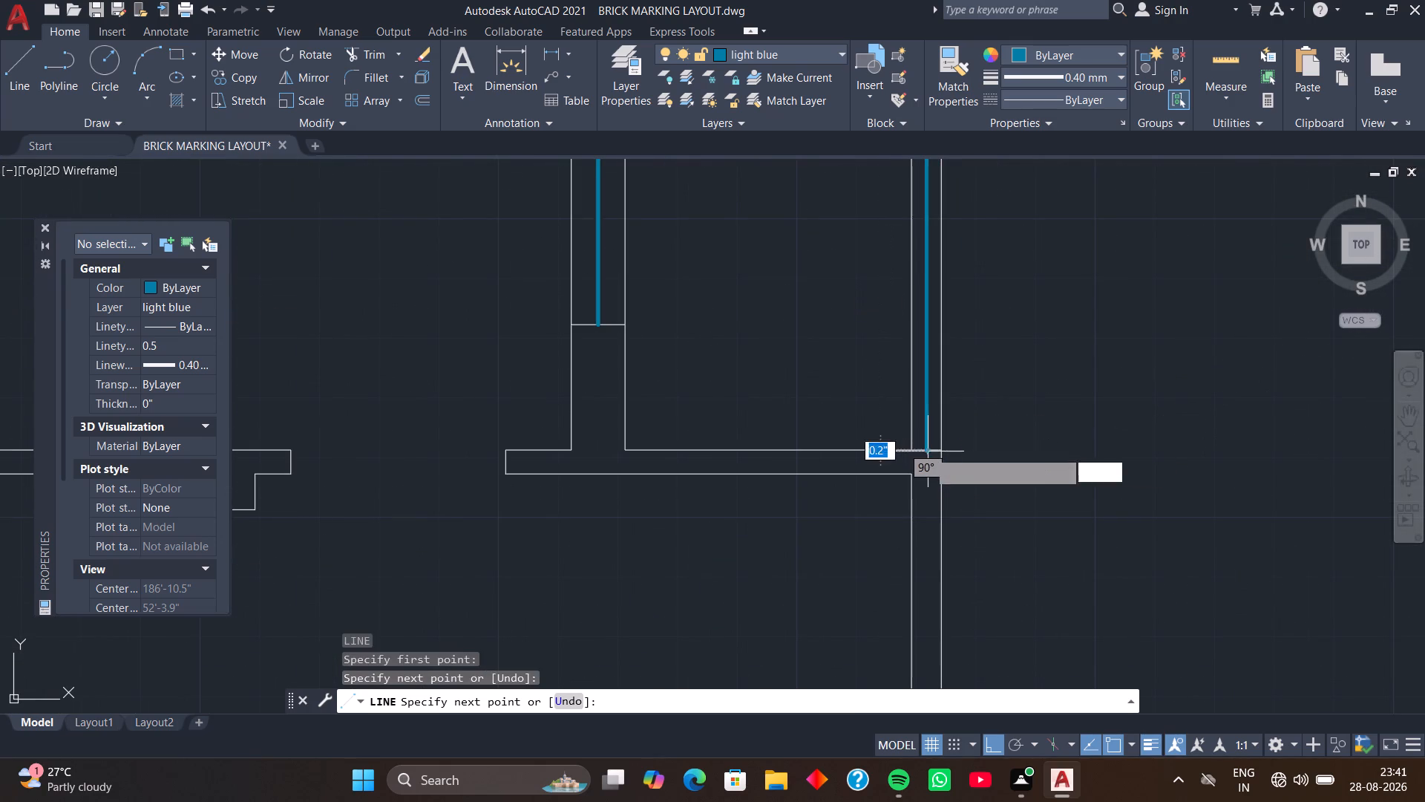
key("space")
Draw a light blue line down the centre of the east wall between the northeast square enclosure and the southeast block.
scroll(916, 387, "down", 4)
middle_click_drag(852, 322, 855, 322)
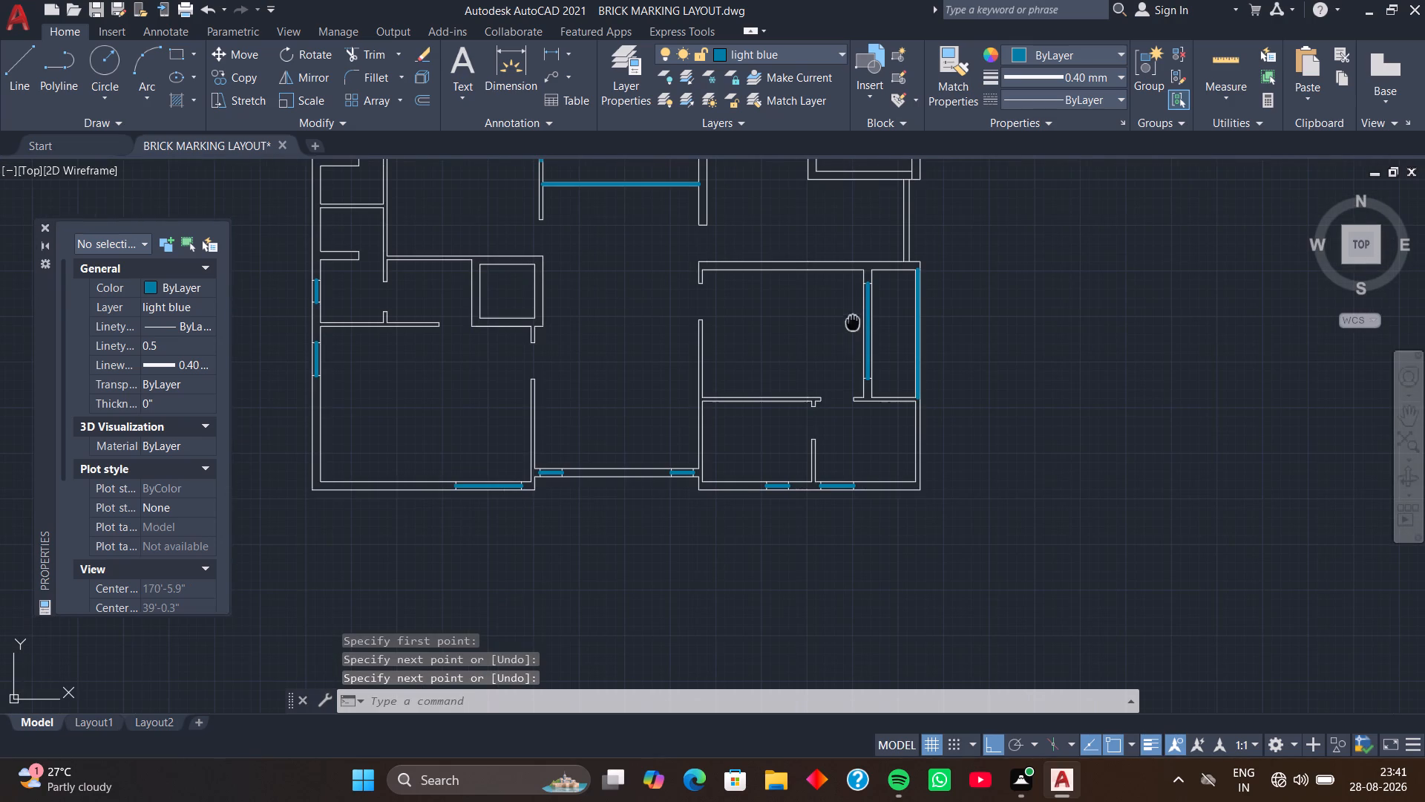
middle_click_drag(855, 322, 936, 469)
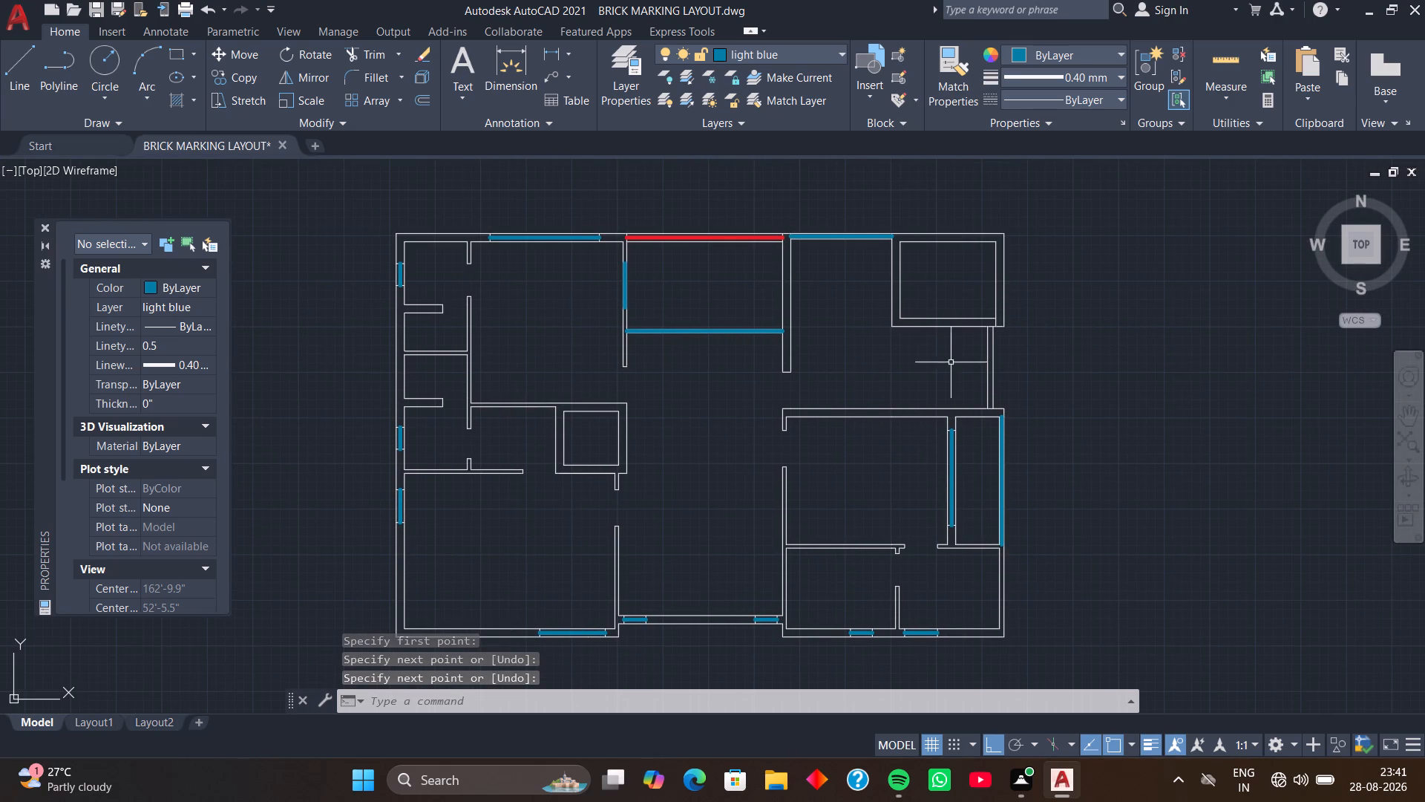
scroll(974, 413, "up", 3)
middle_click_drag(982, 317, 923, 429)
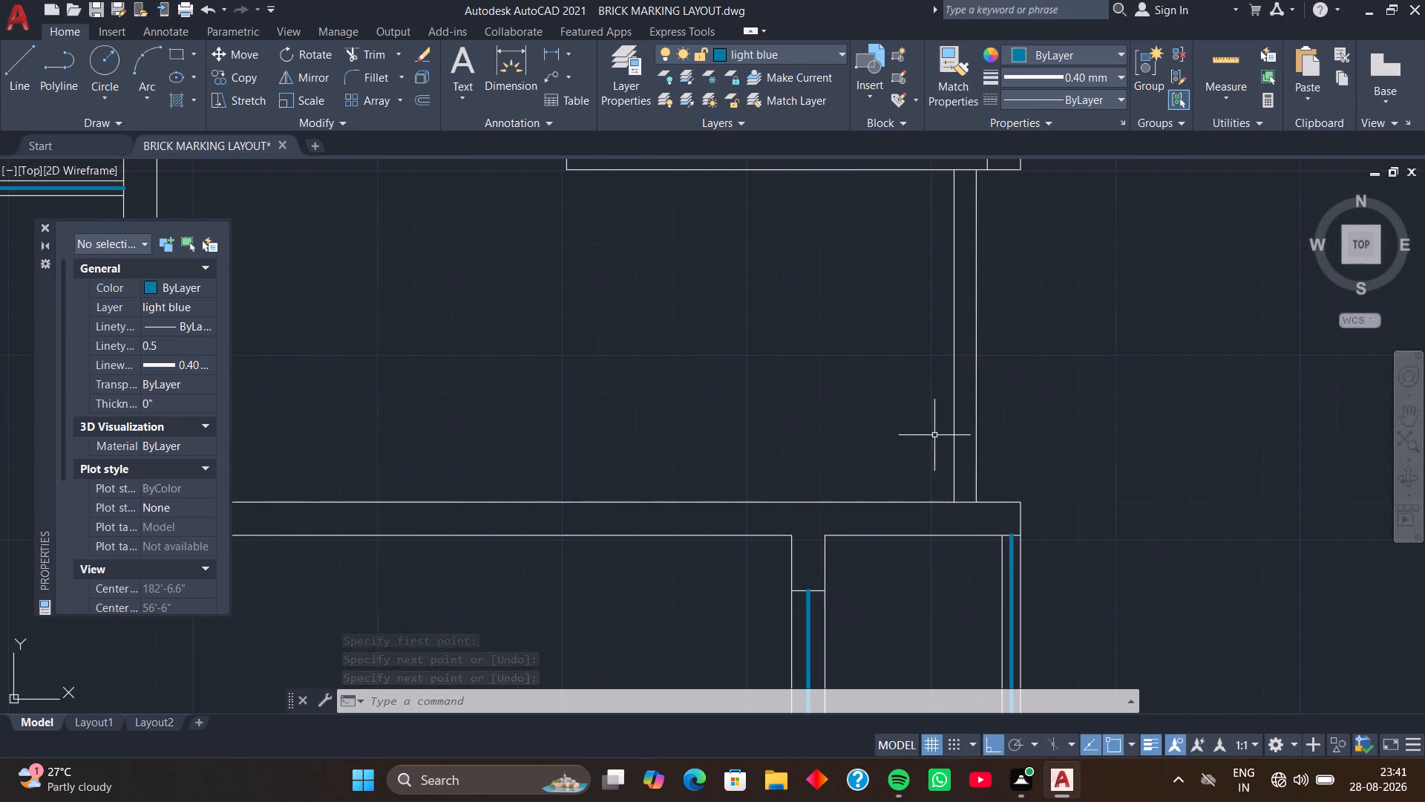
middle_click_drag(916, 406, 892, 443)
key("space")
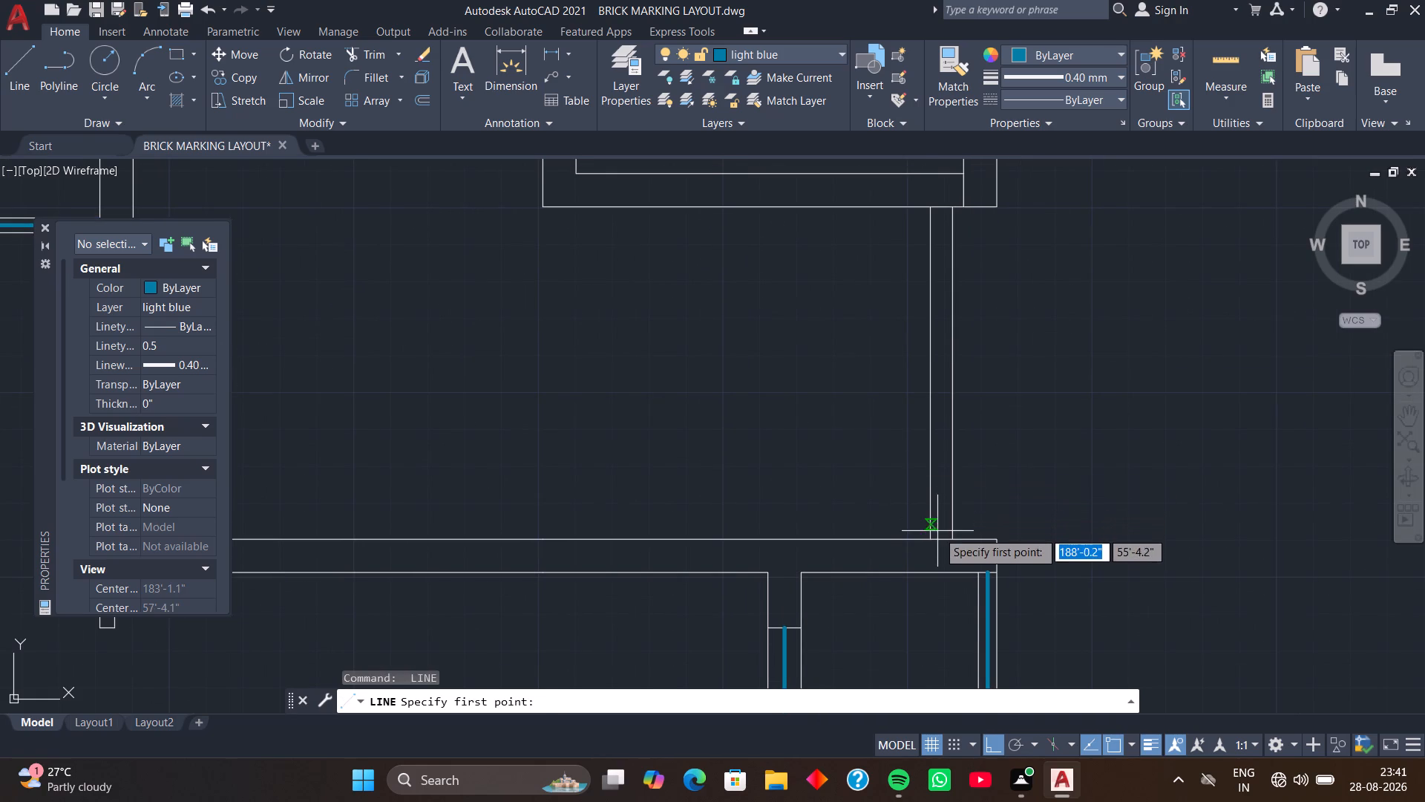
left_click(940, 539)
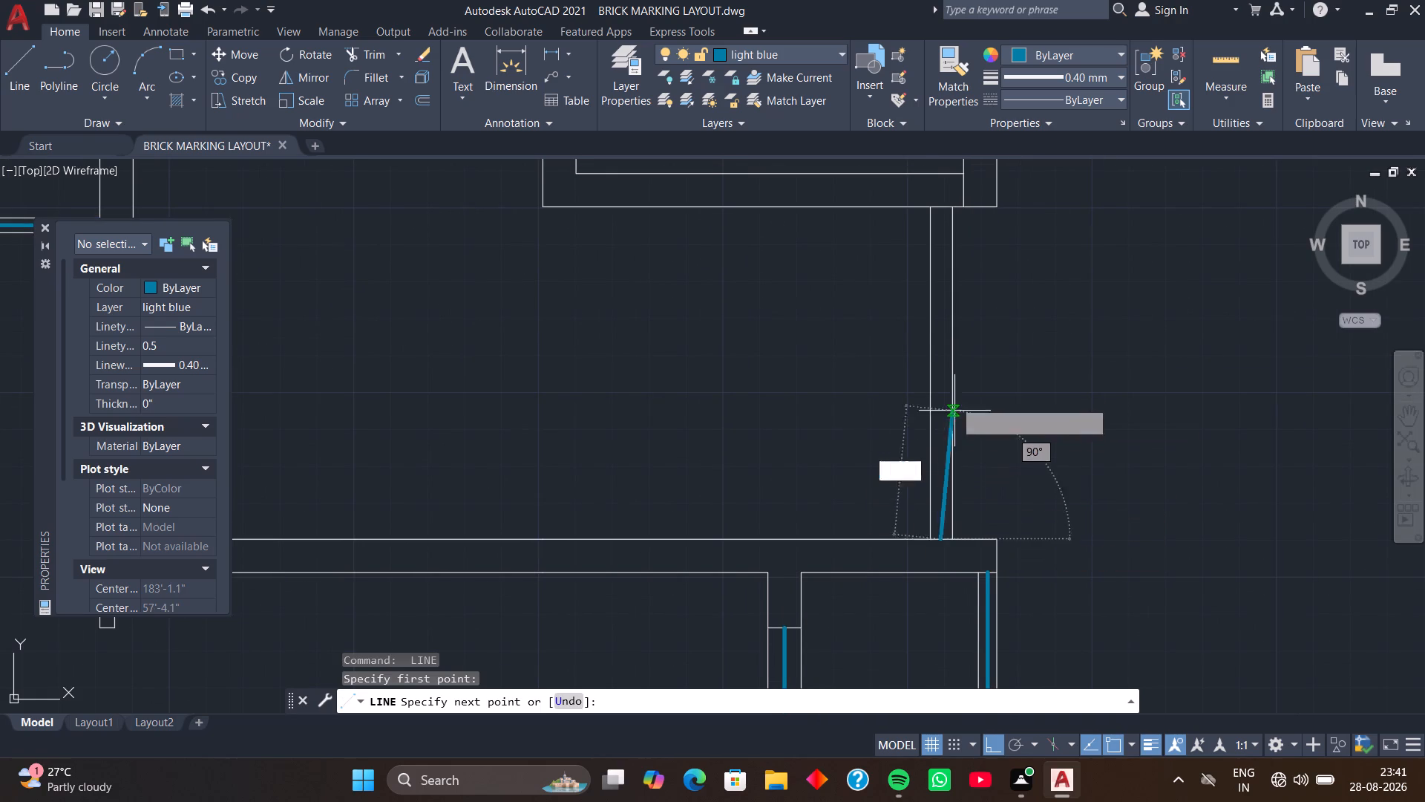
left_click(937, 211)
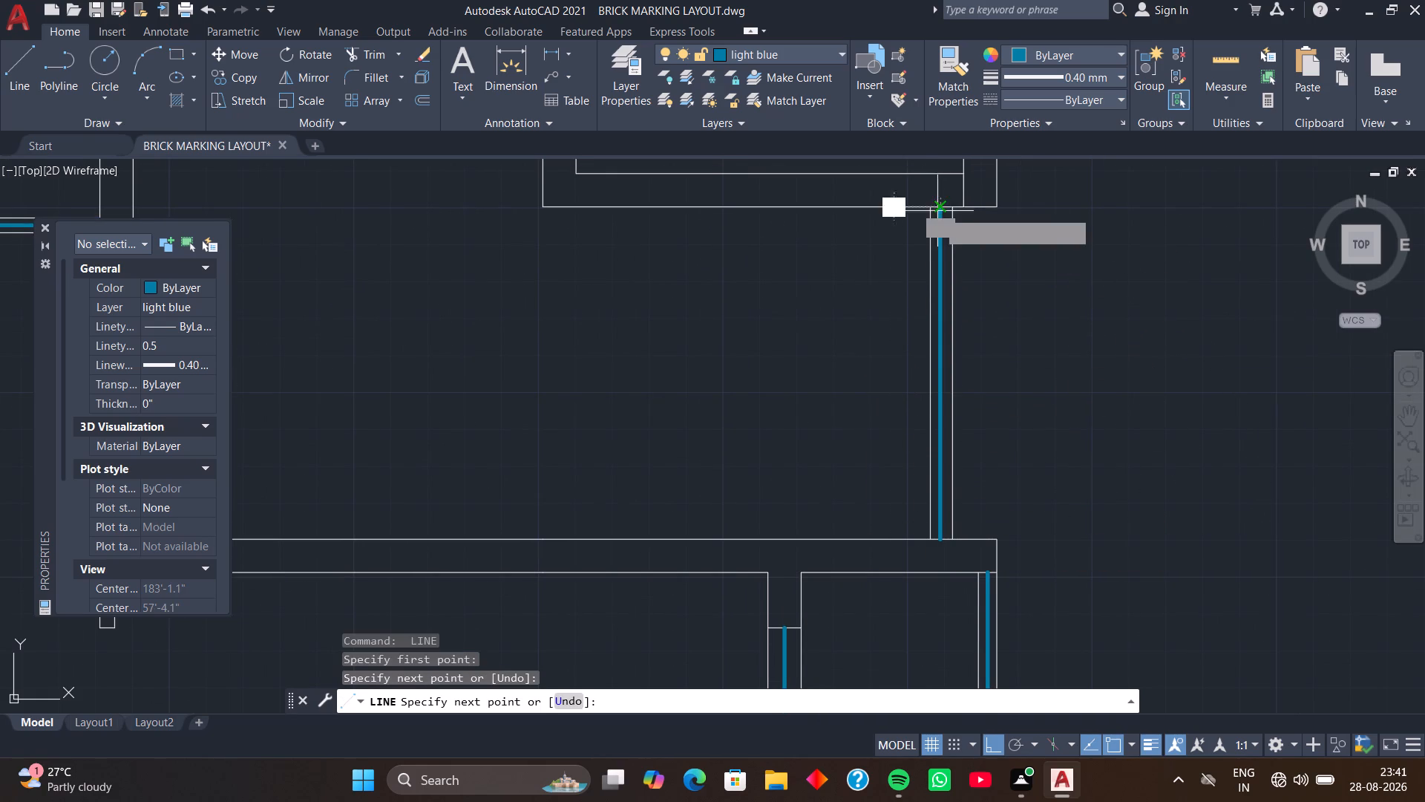
key("space")
Fill the northwest corner wall, up to its north and west openings, with a solid hatch in black (0,0,0).
scroll(851, 323, "down", 3)
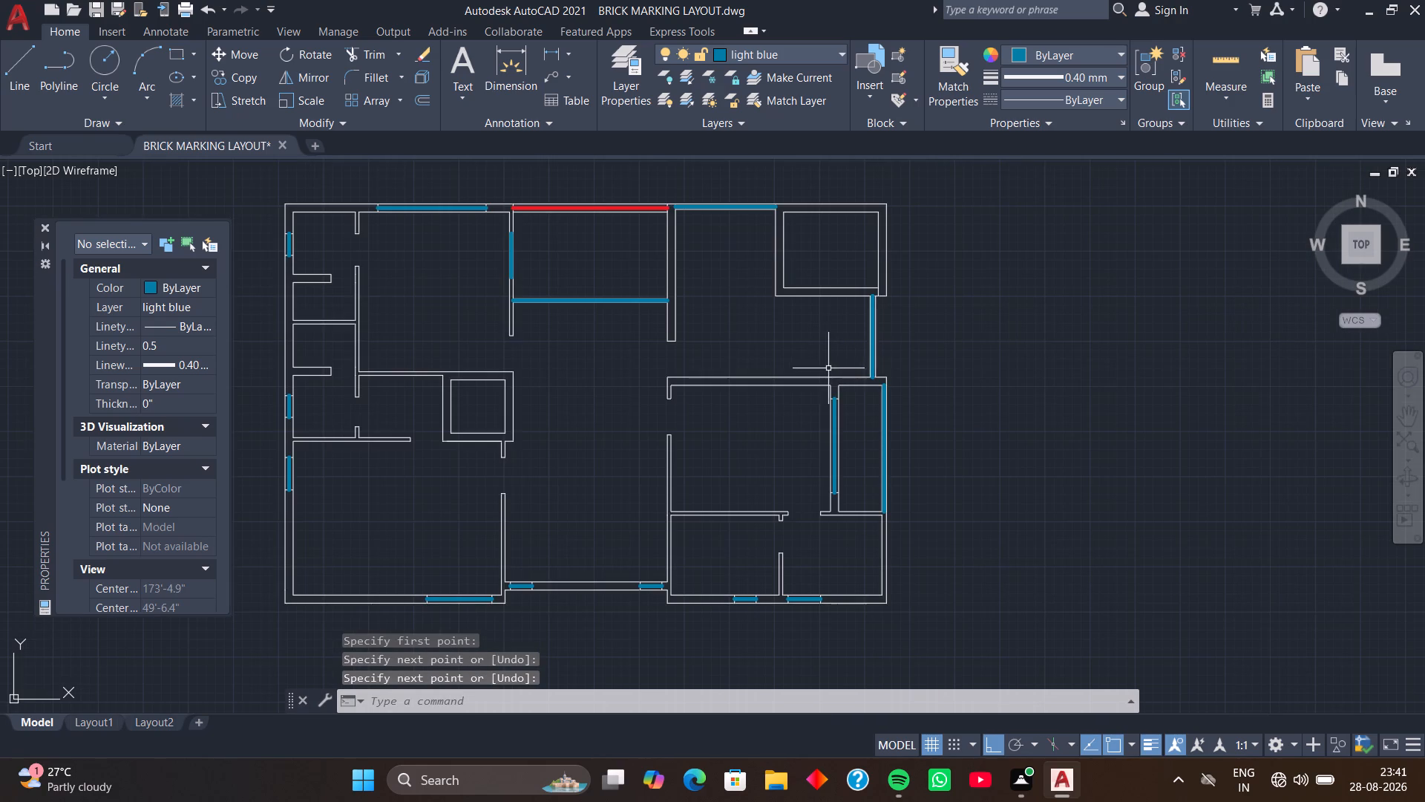
middle_click_drag(763, 324, 880, 312)
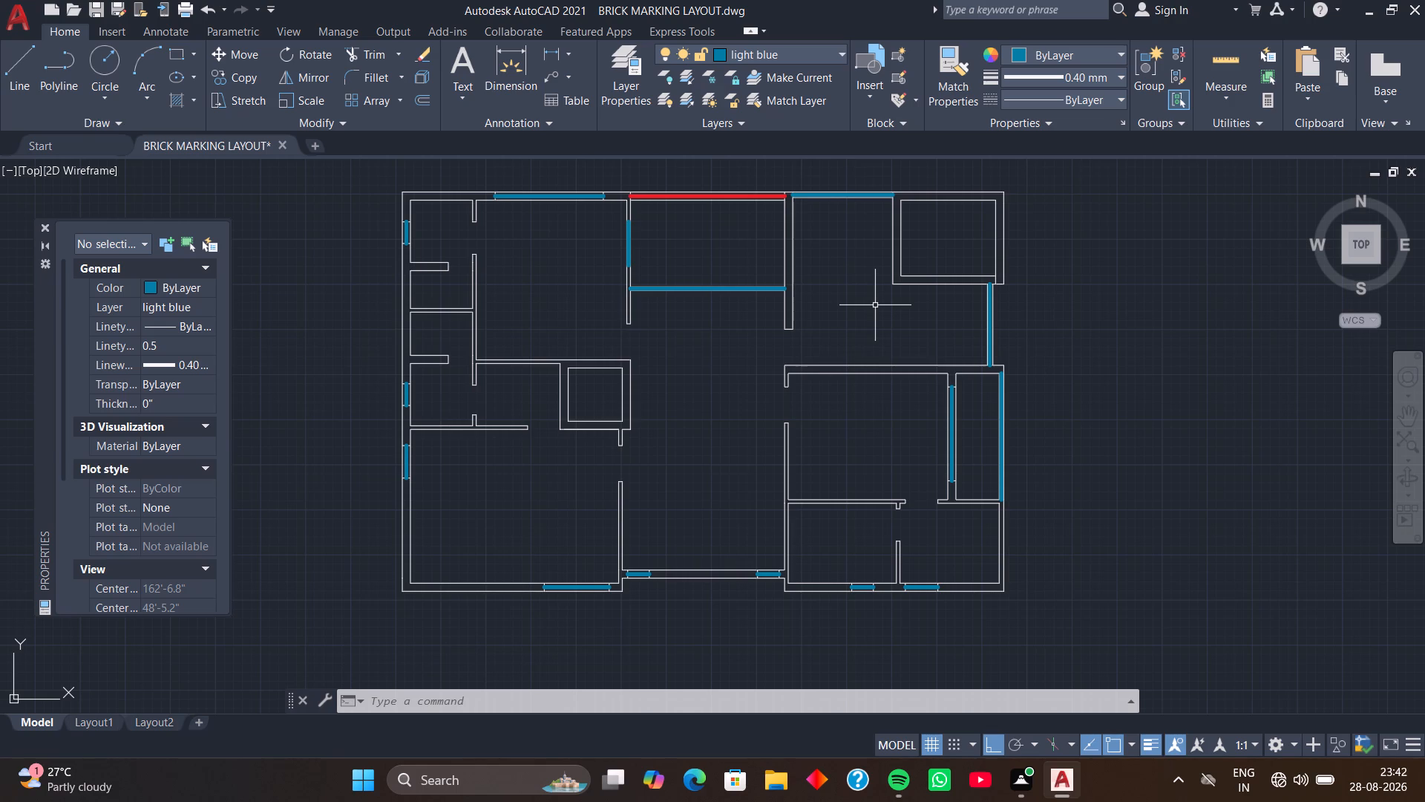
middle_click_drag(678, 368, 625, 411)
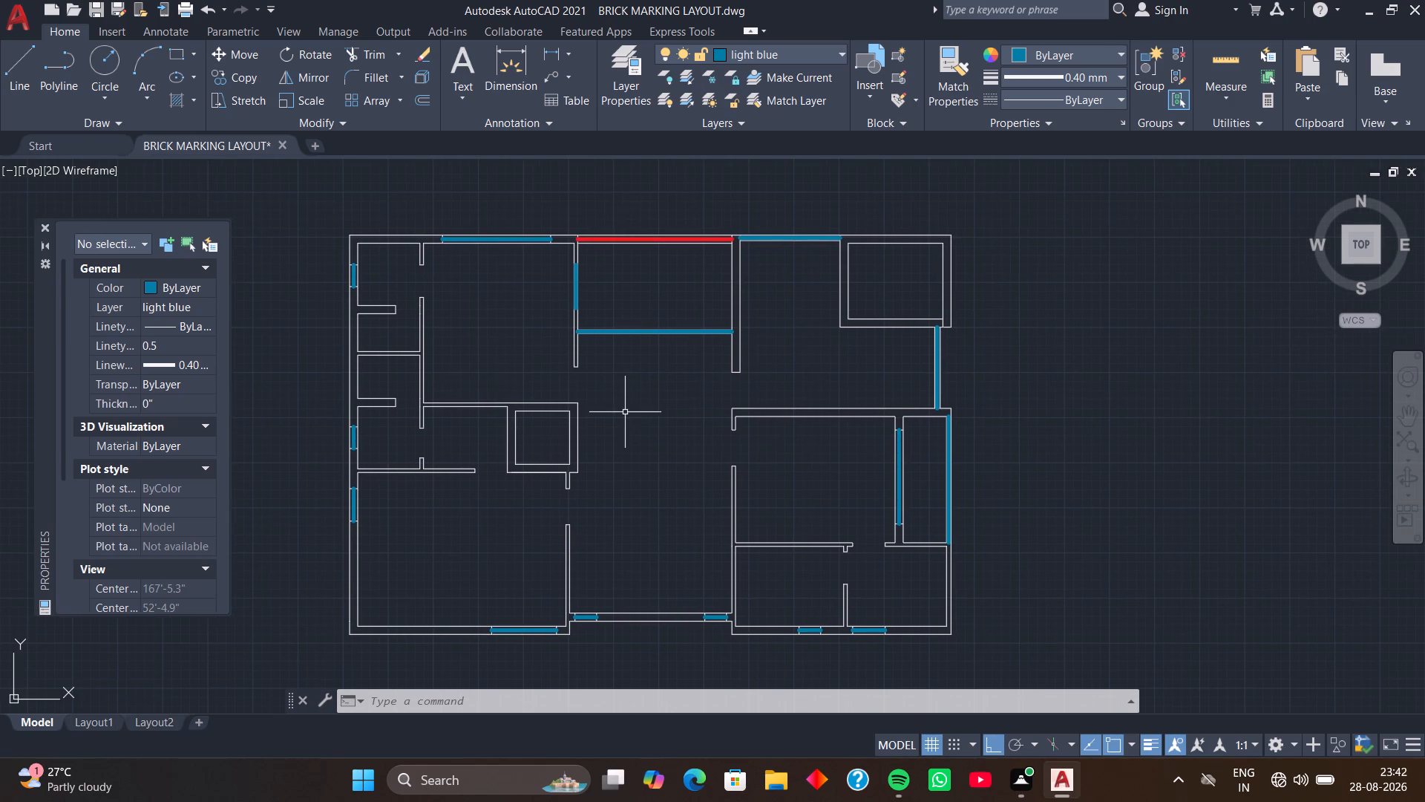
middle_click_drag(641, 404, 687, 402)
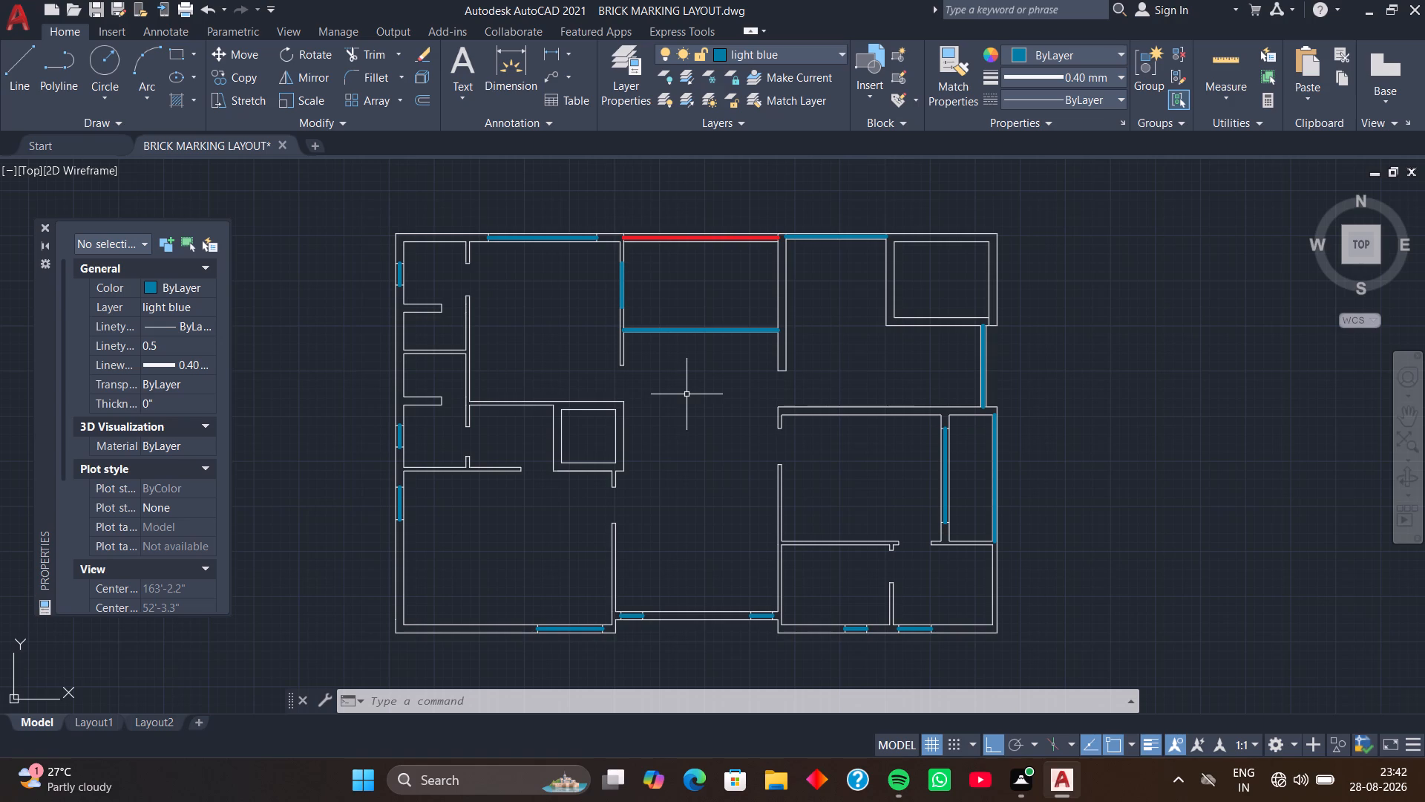
type("H")
key("space")
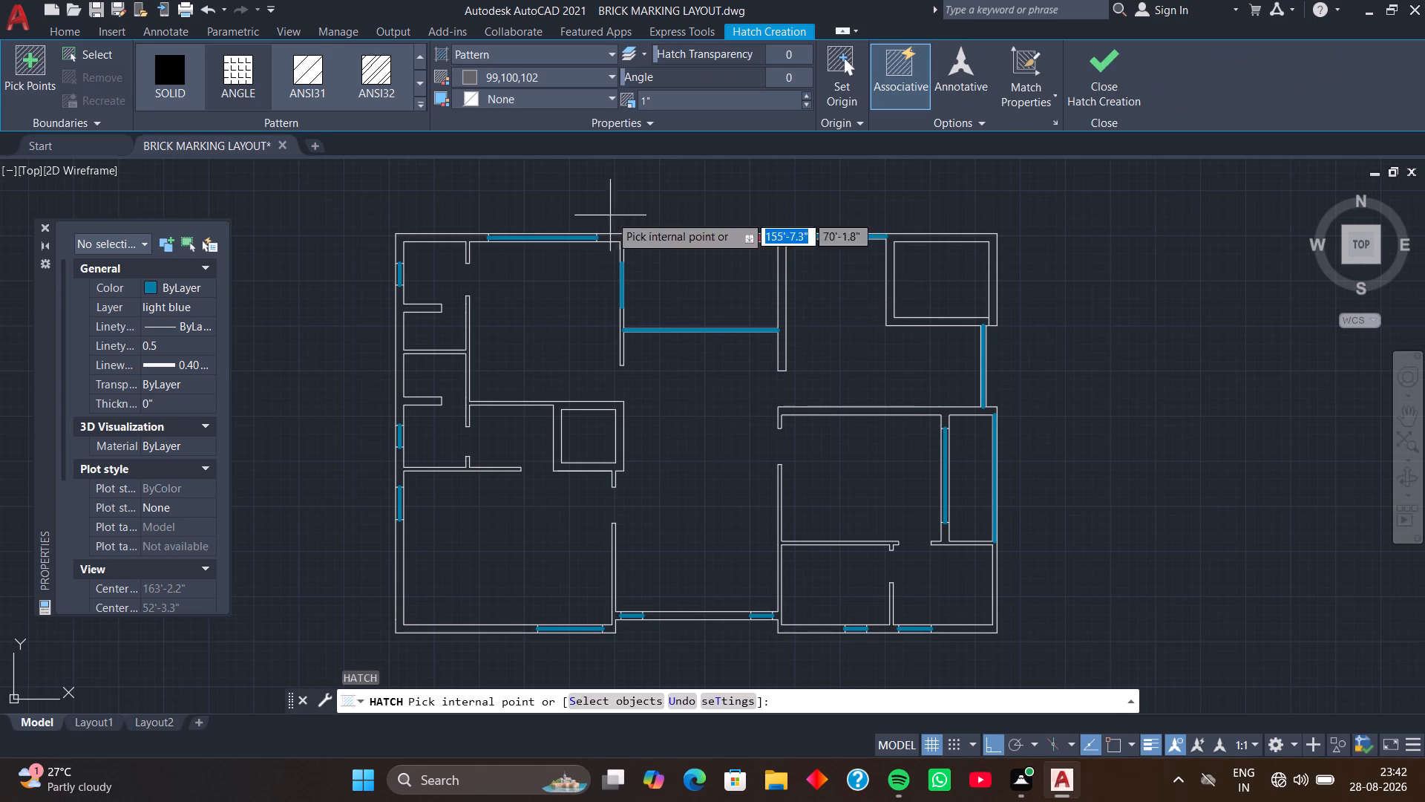
left_click(184, 67)
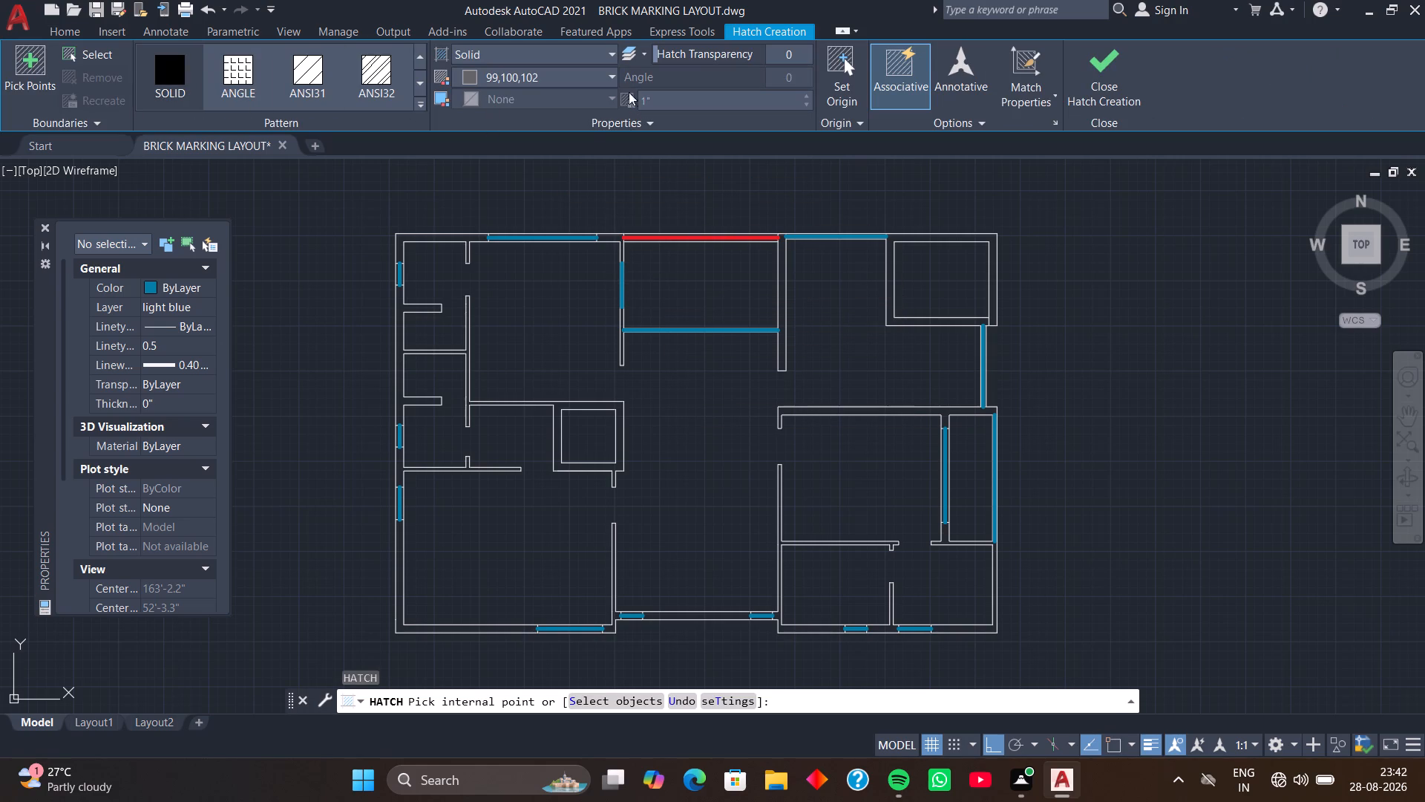
left_click(606, 72)
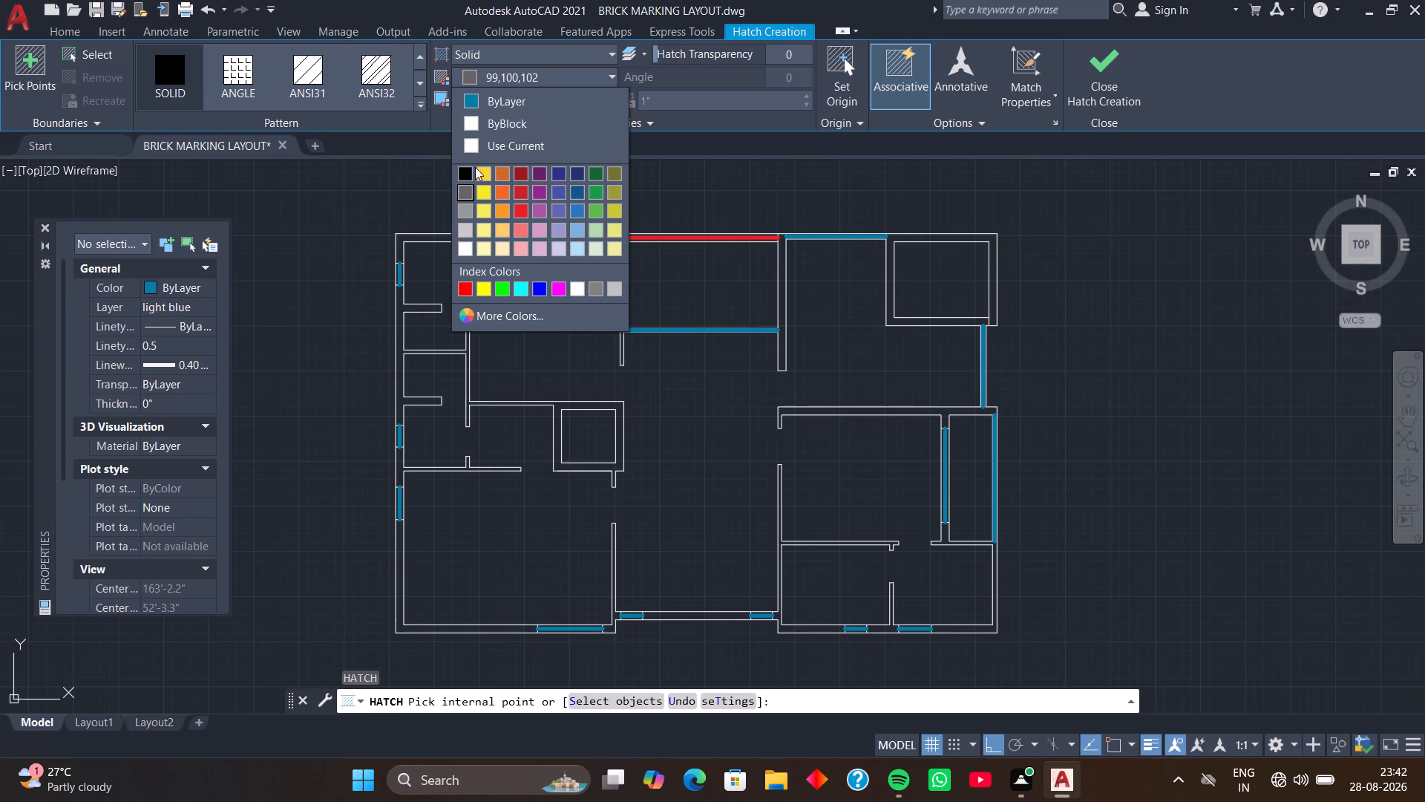
left_click(460, 174)
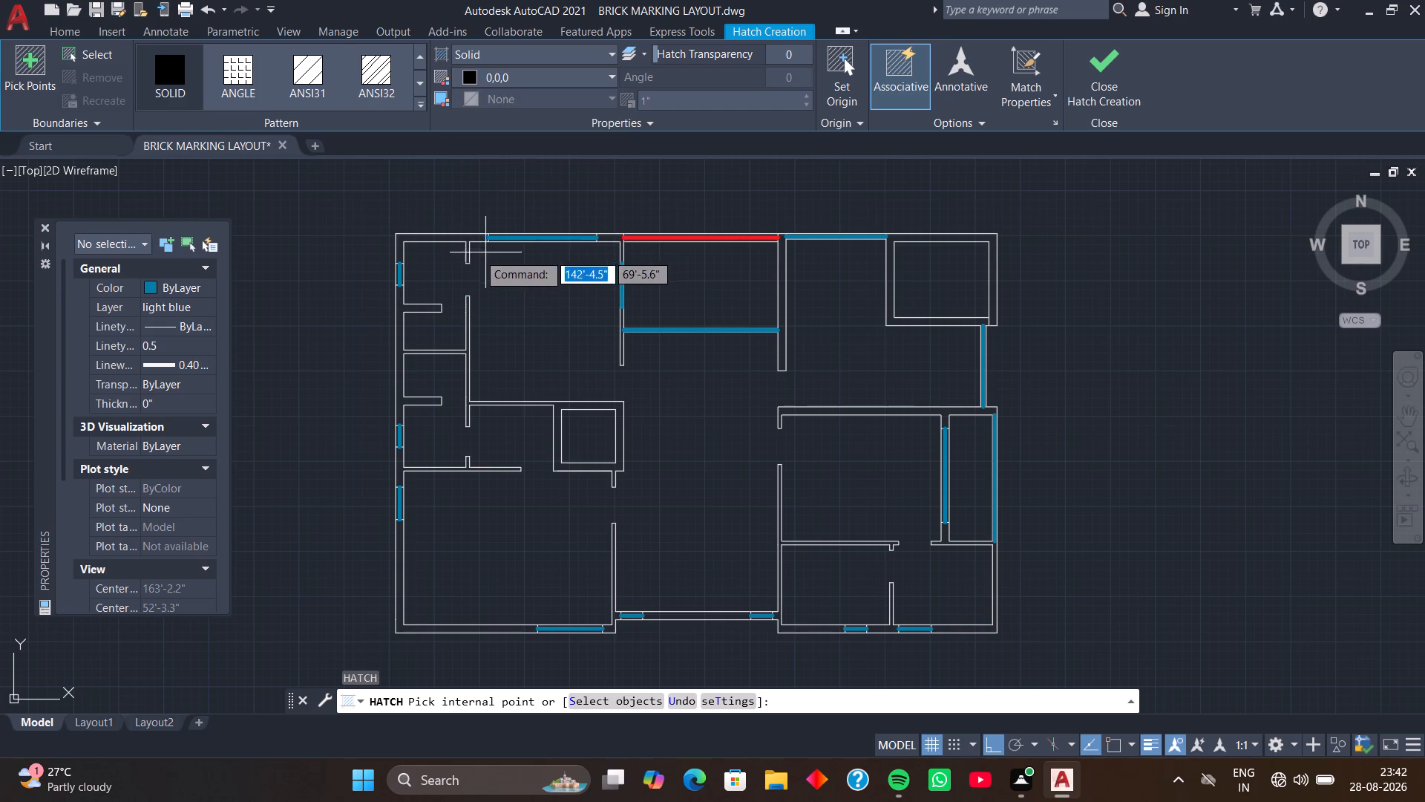
left_click(441, 237)
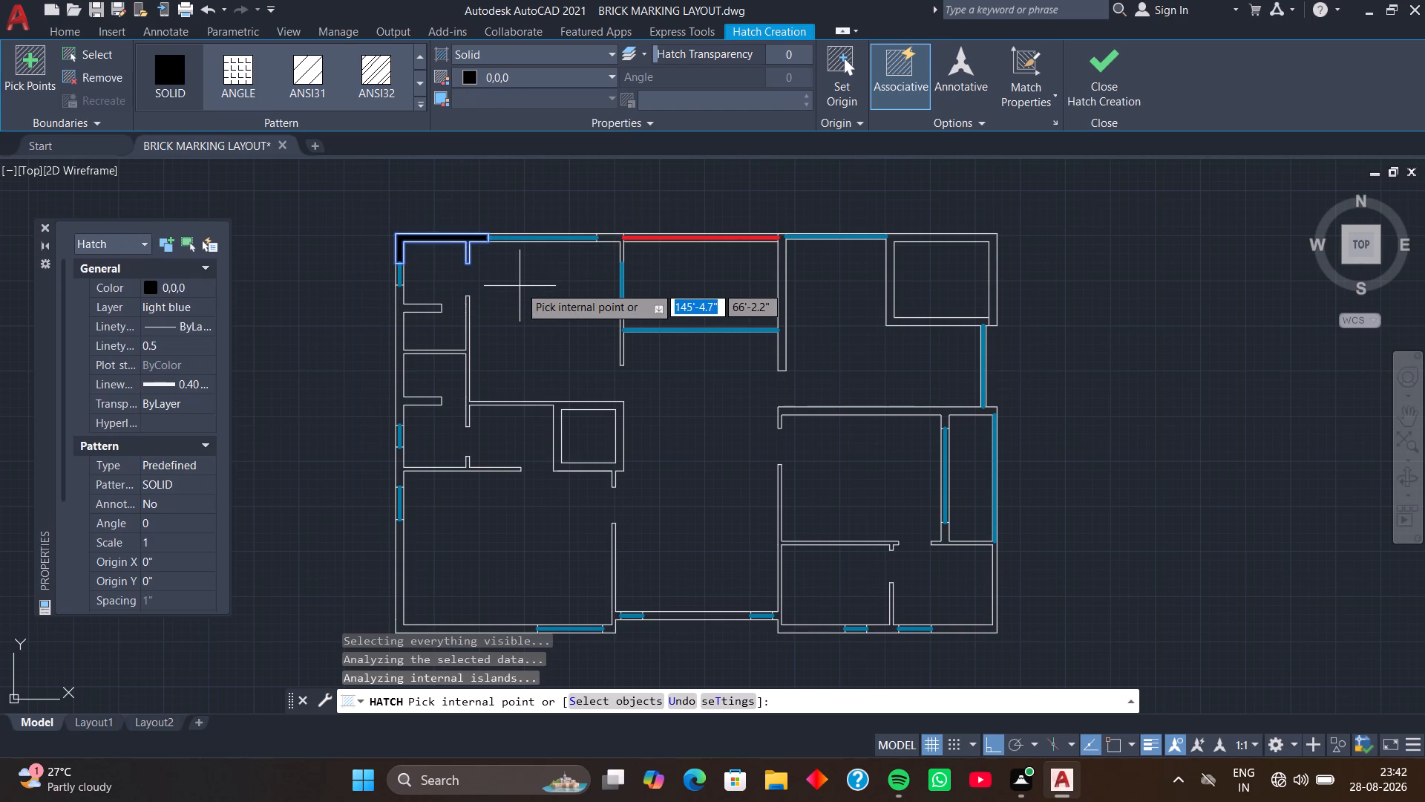
key("space")
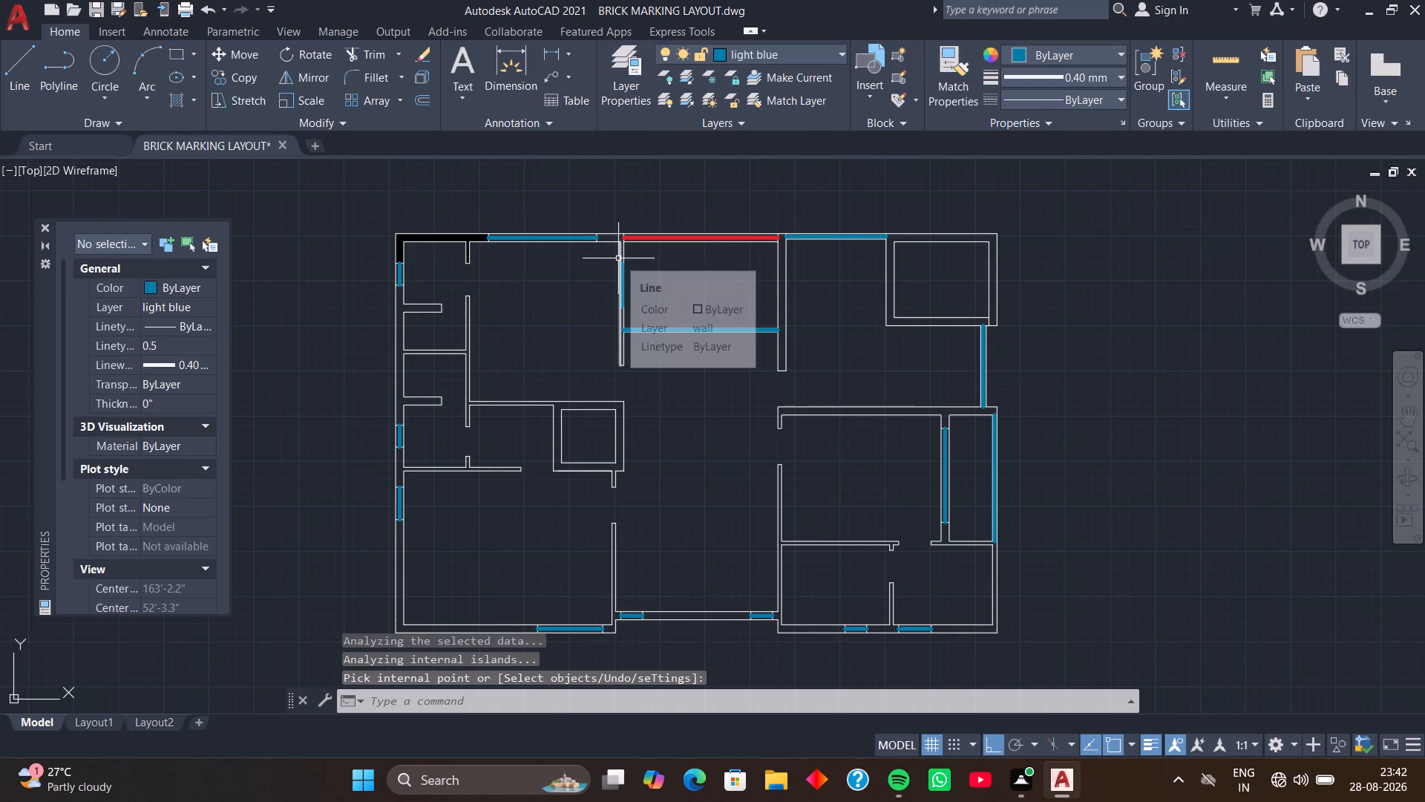
Fill the wall sections north and south of the opening in the red-lined room's west wall with solid black hatch.
key("space")
scroll(613, 235, "up", 2)
left_click(612, 236)
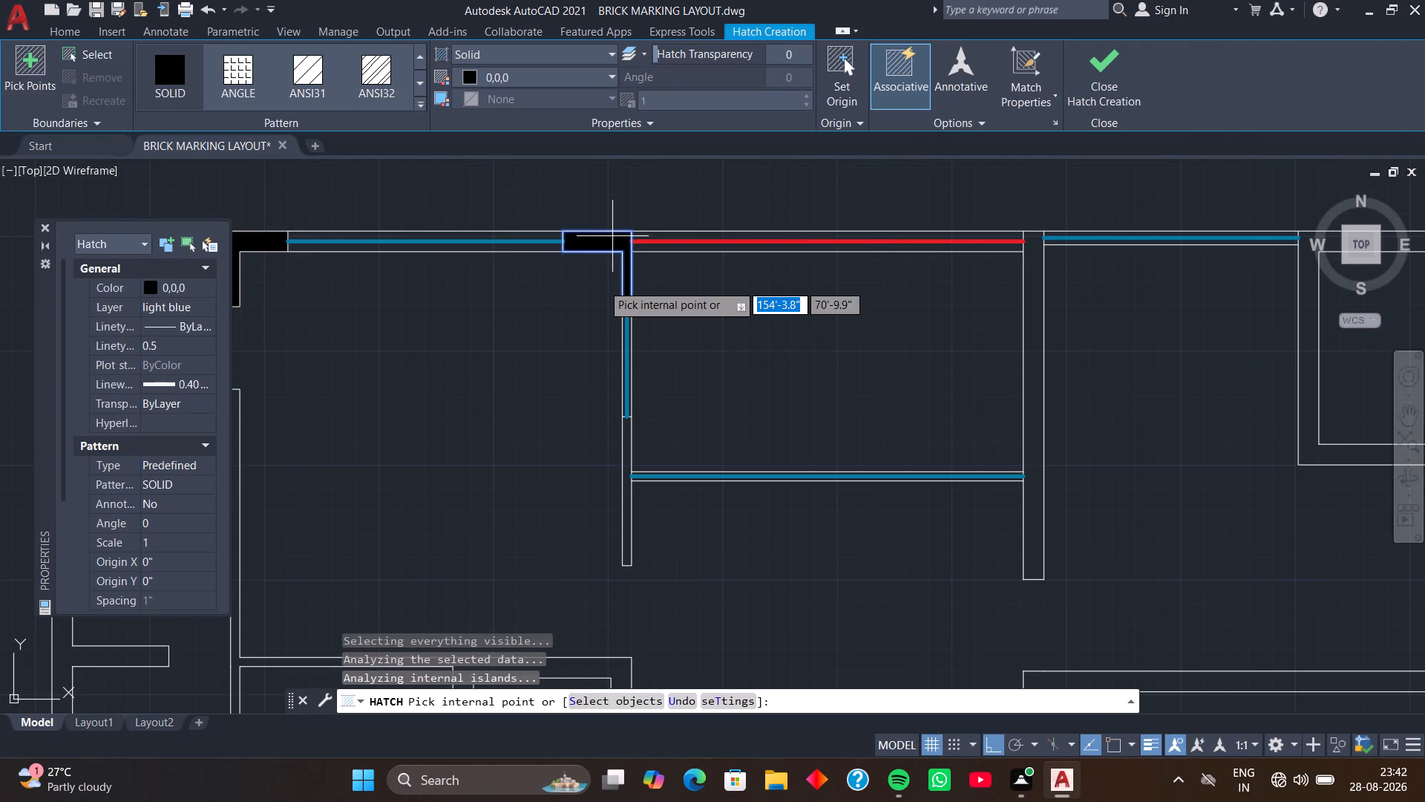
scroll(600, 290, "down", 2)
key("space")
middle_click_drag(591, 319, 615, 225)
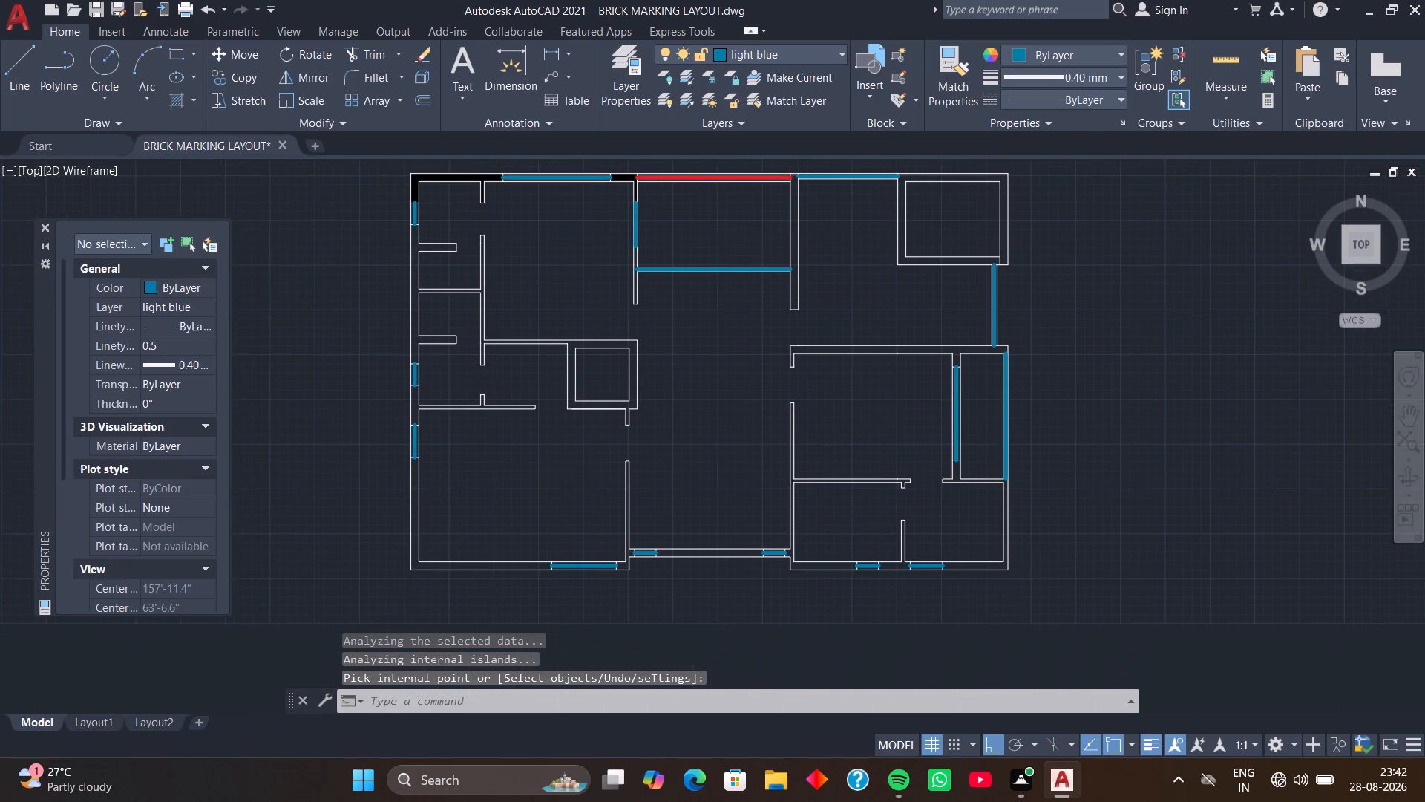
scroll(628, 285, "up", 2)
key("space")
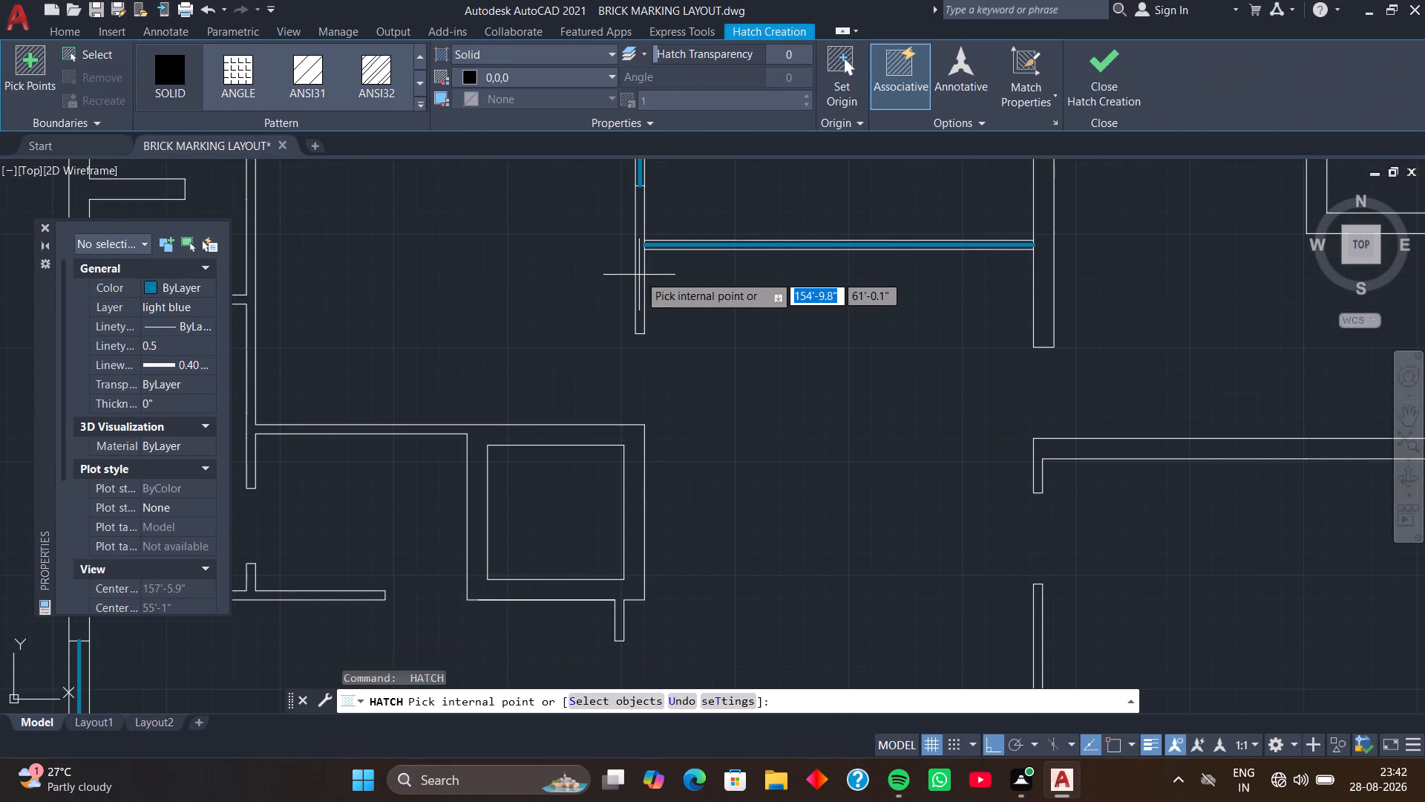
left_click(639, 275)
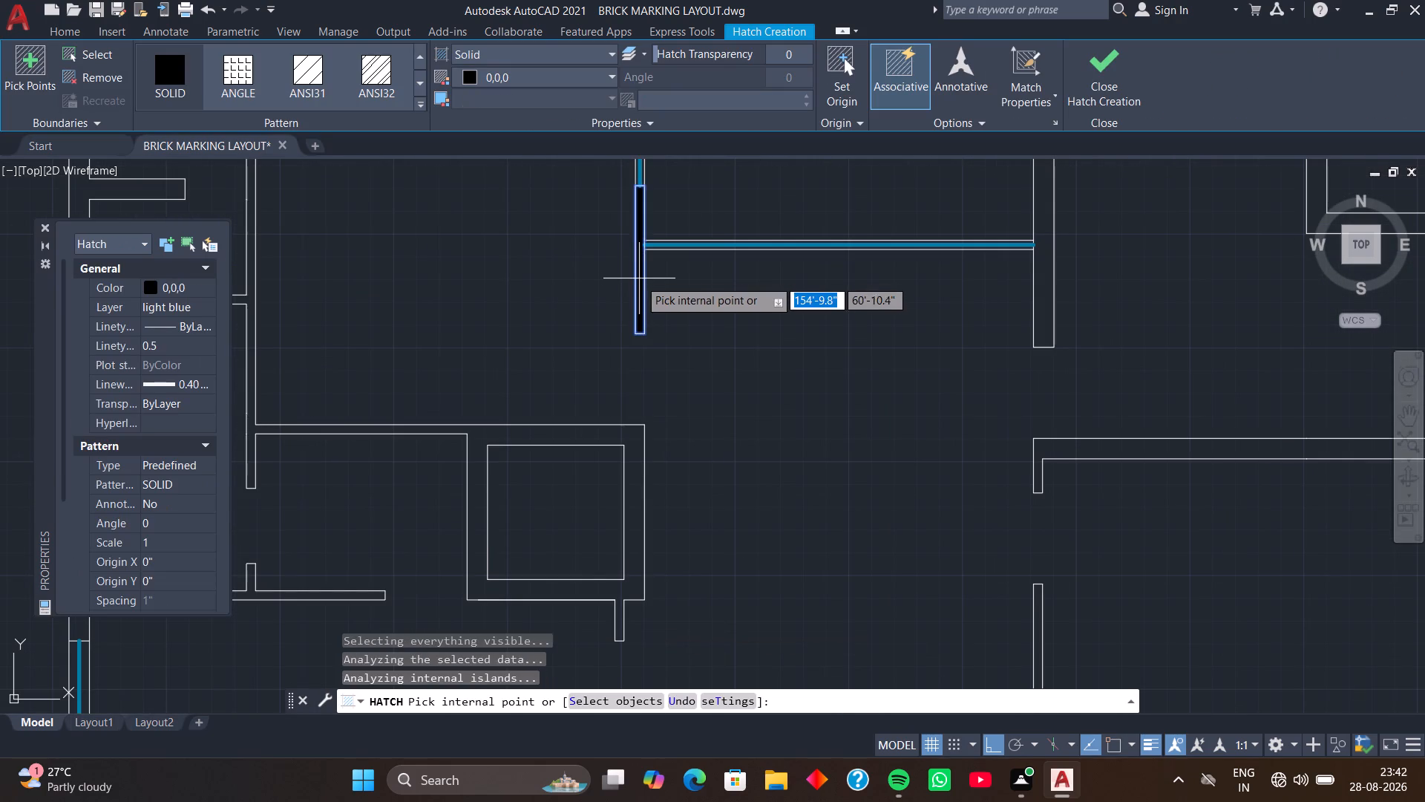
scroll(640, 281, "down", 2)
key("space")
Fill the east wall of the room with the red line with solid black hatch.
middle_click_drag(706, 320, 597, 265)
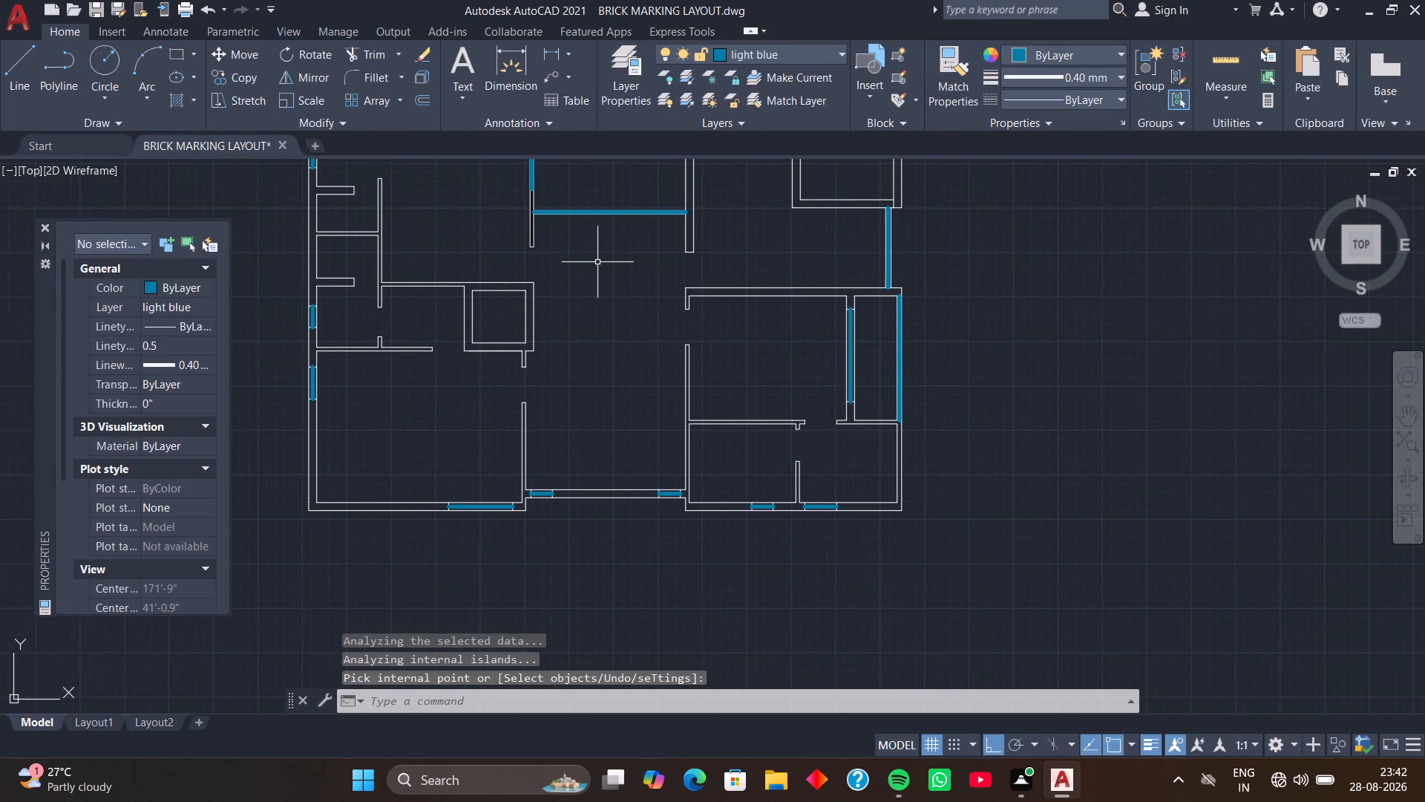
scroll(663, 226, "up", 1)
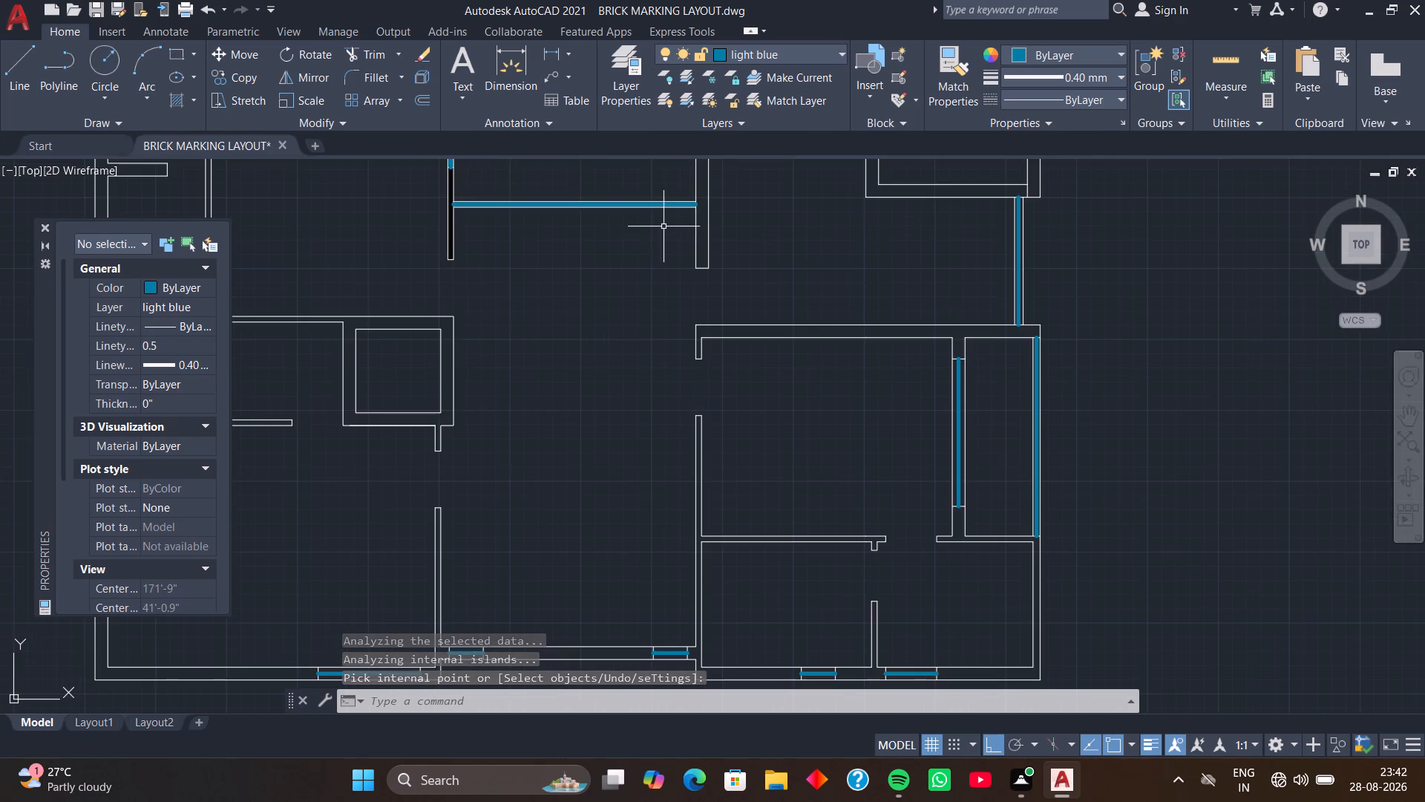
key("space")
left_click(701, 226)
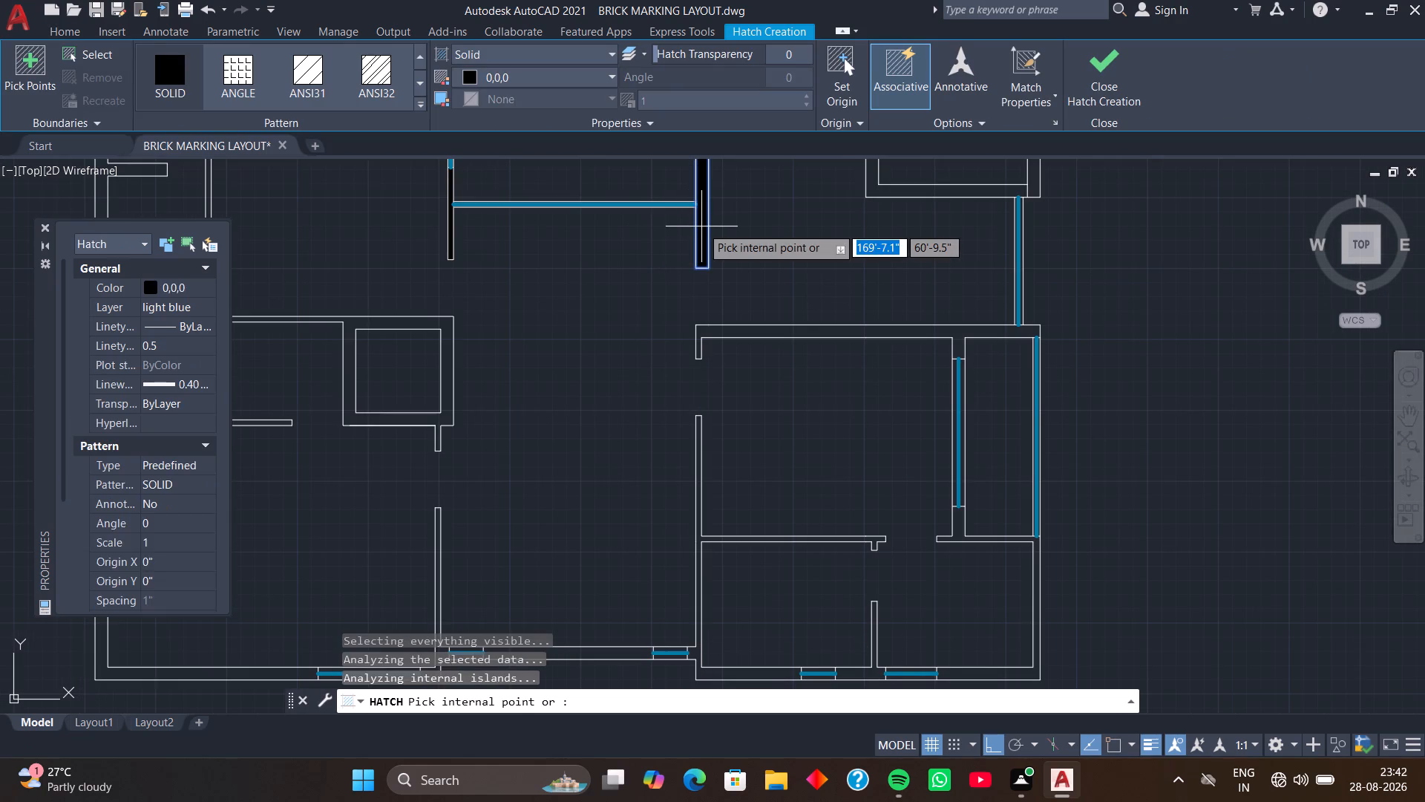
key("space")
Fill the southeast block's north wall and its short returns with solid black hatch.
scroll(701, 228, "down", 4)
middle_click_drag(692, 264, 773, 234)
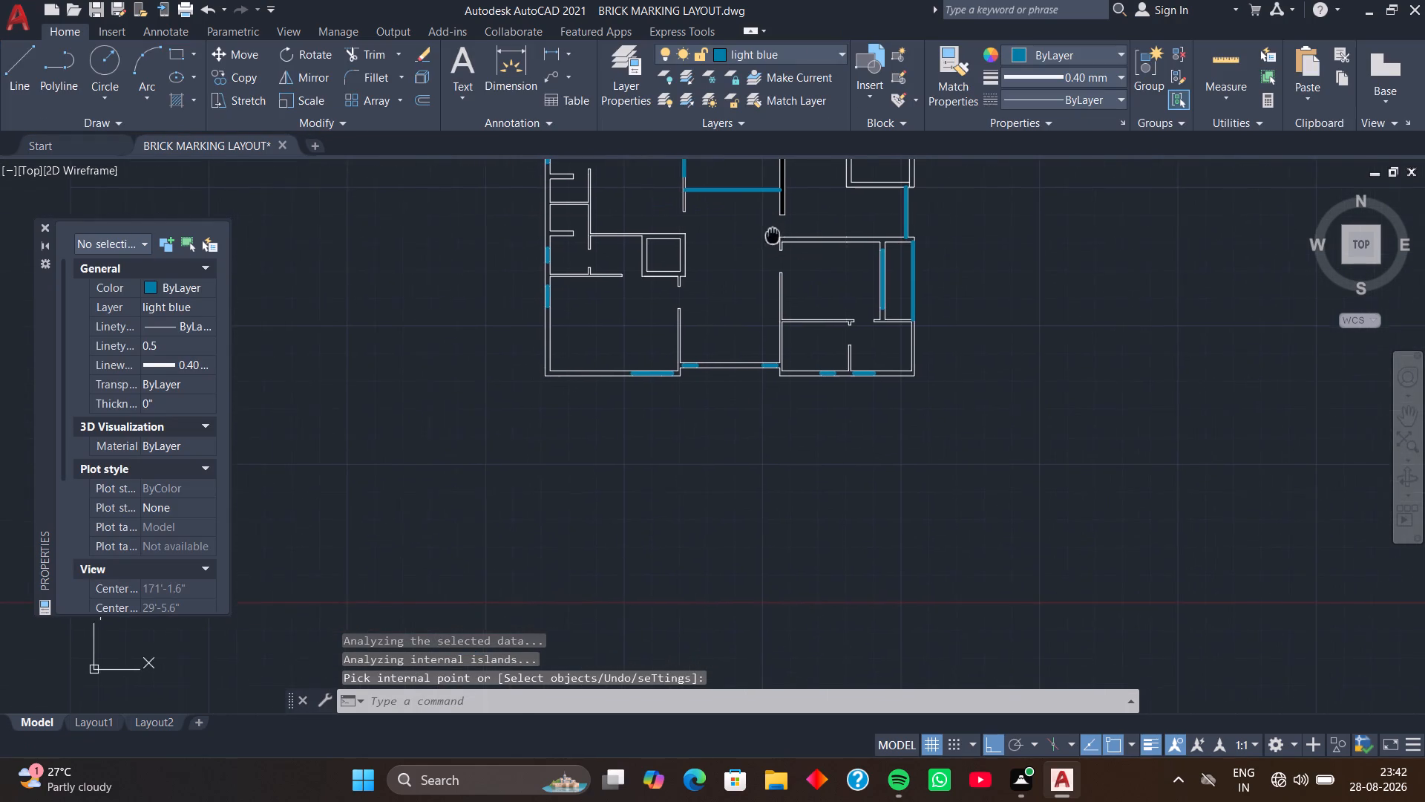
middle_click_drag(773, 234, 776, 232)
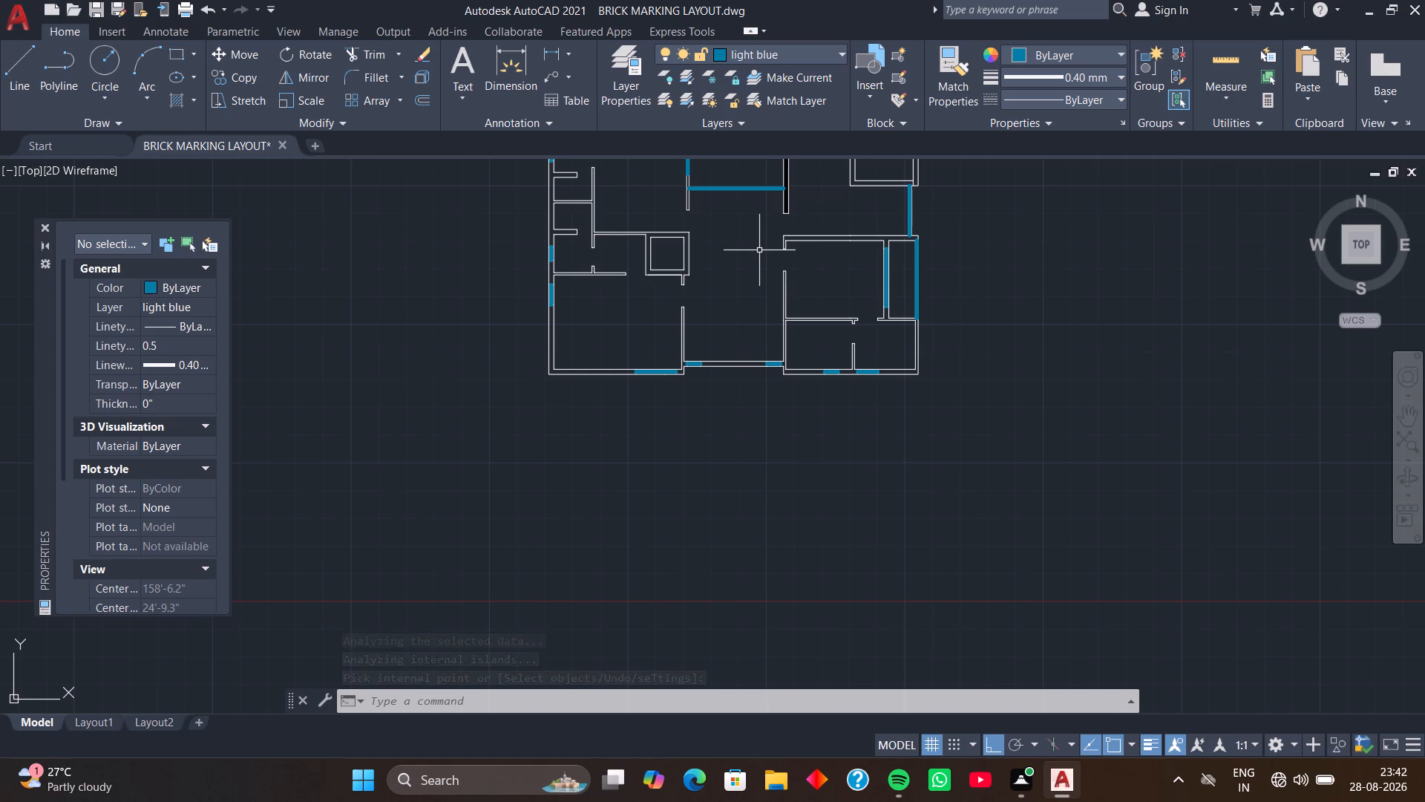
key("space")
scroll(784, 253, "up", 1)
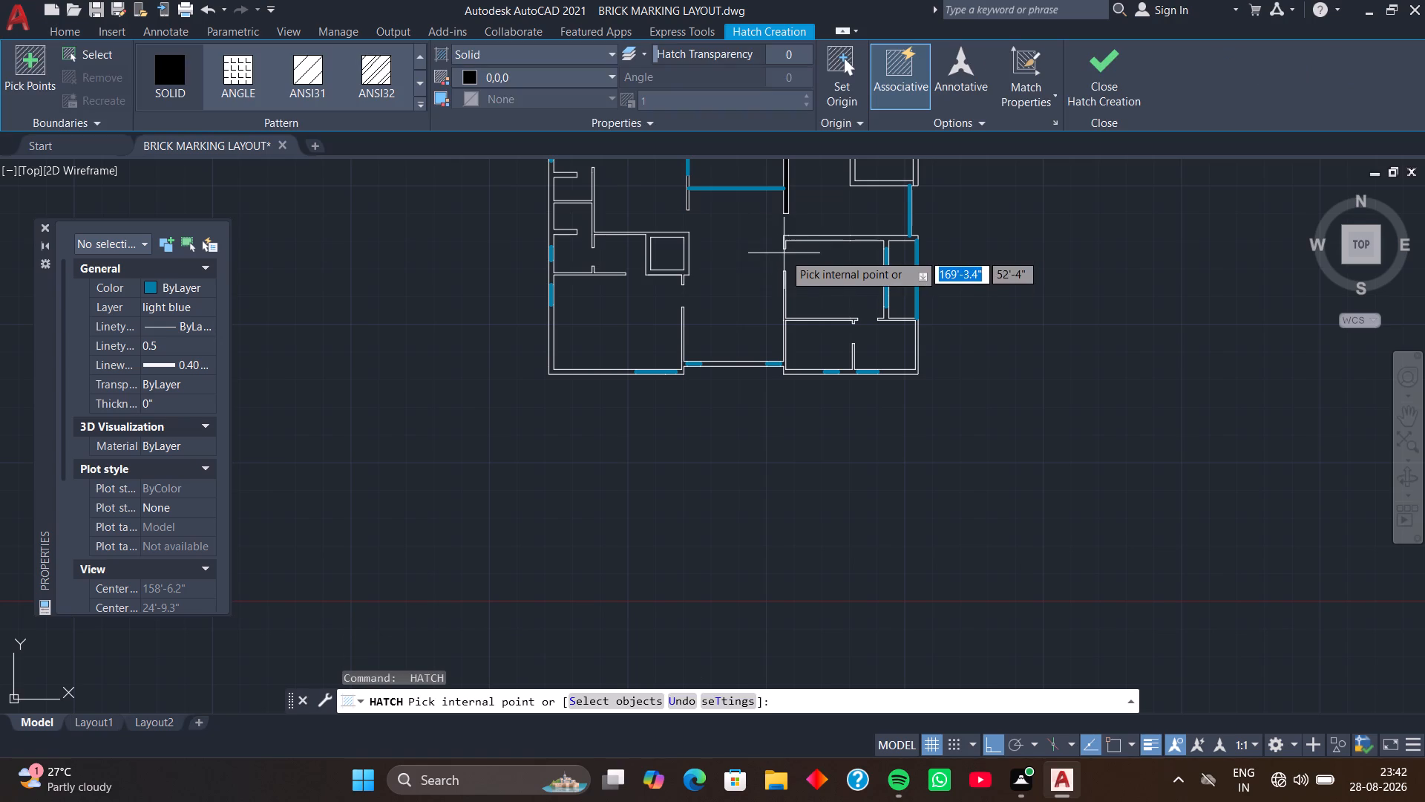
scroll(784, 253, "up", 1)
left_click(809, 217)
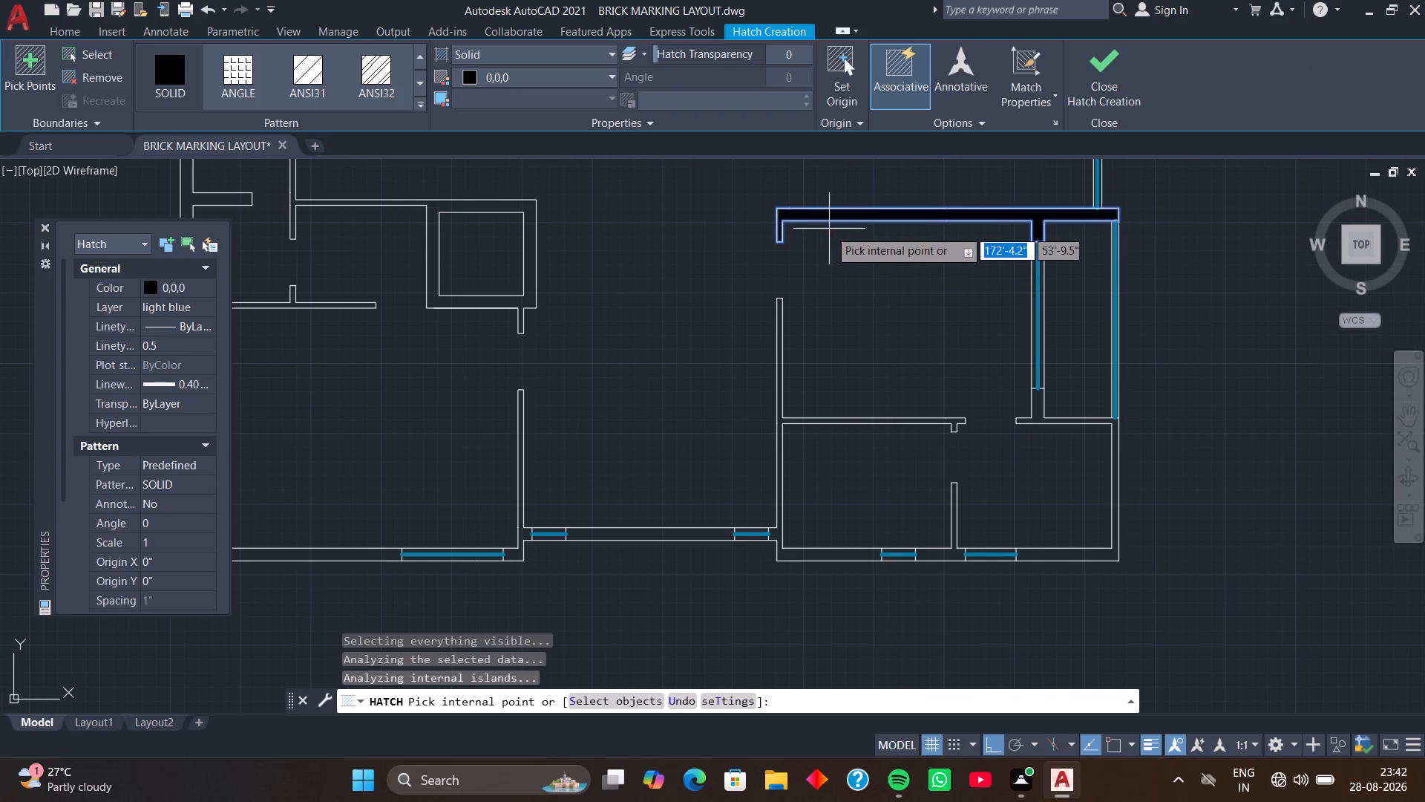
key("space")
Fill the remaining southeast block walls and partitions, from the southeast corner to the west wall, with solid black hatch.
key("space")
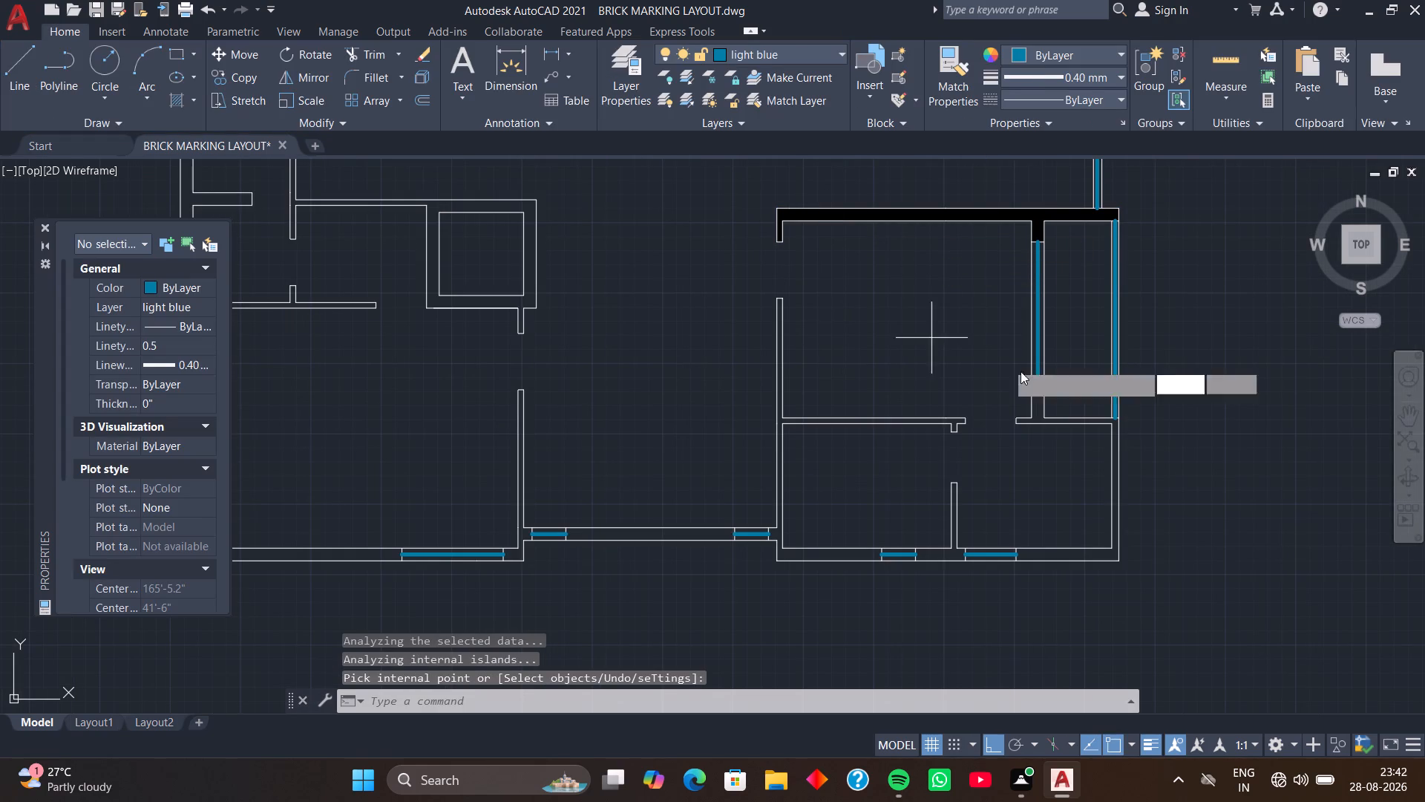
left_click(1035, 411)
key("space")
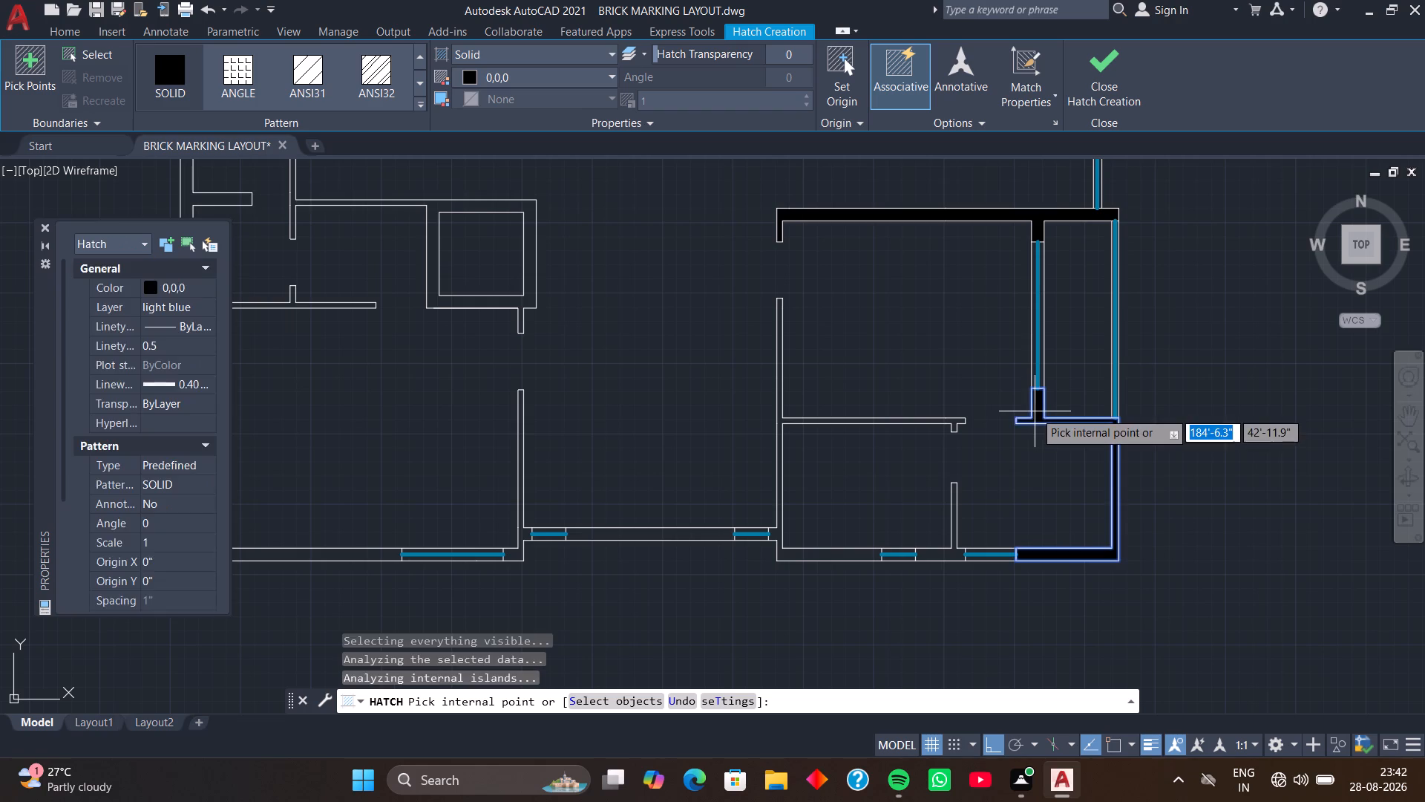
key("space")
scroll(842, 417, "up", 3)
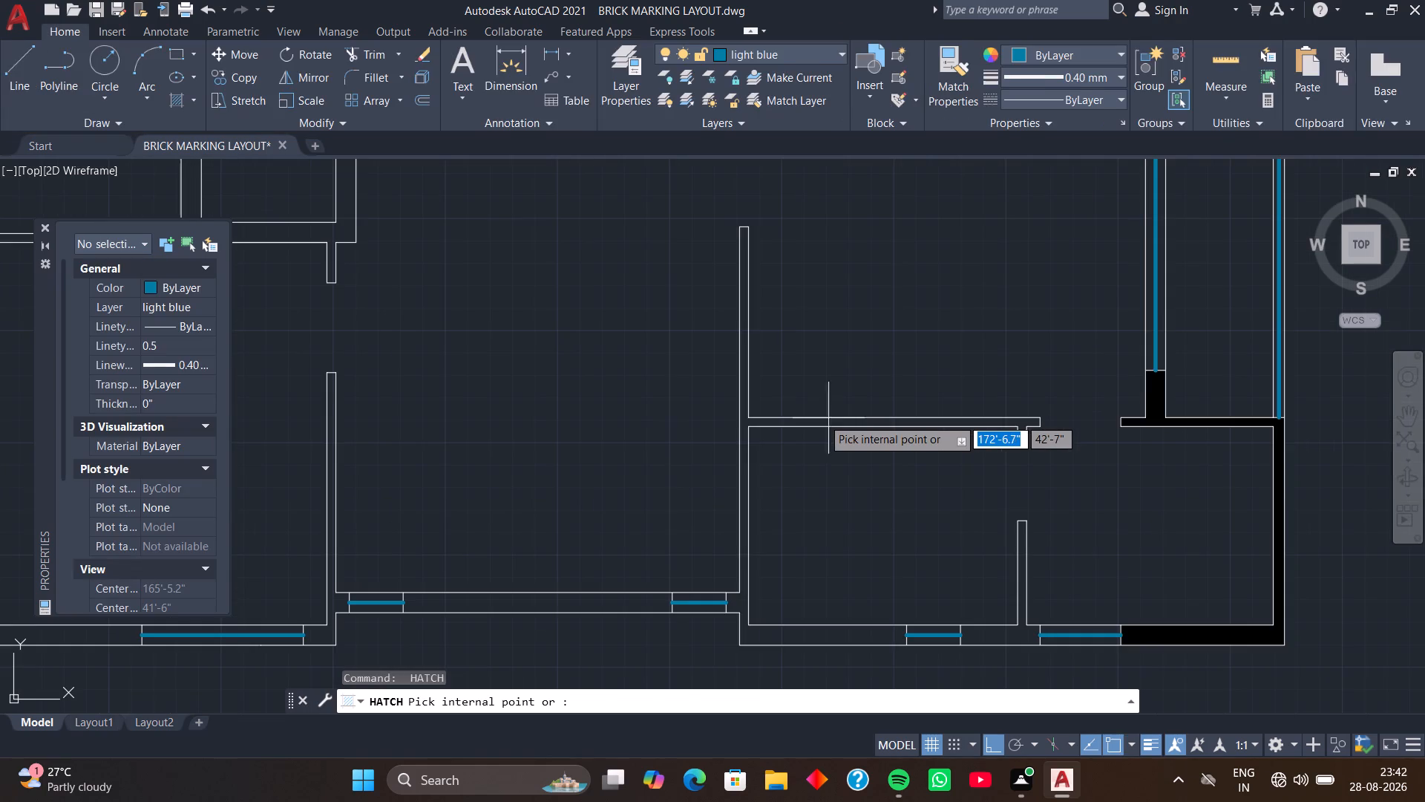
left_click(824, 420)
key("space")
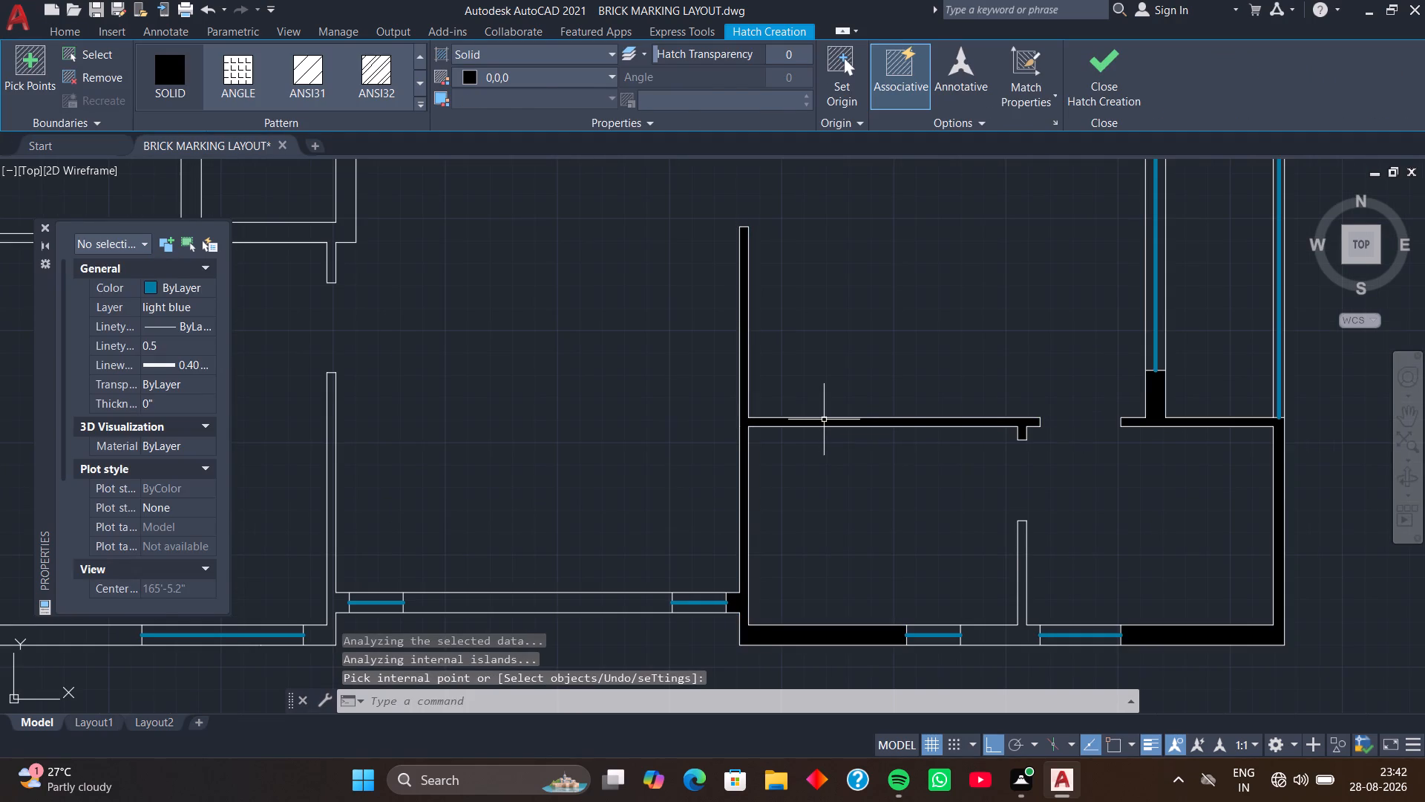
key("space")
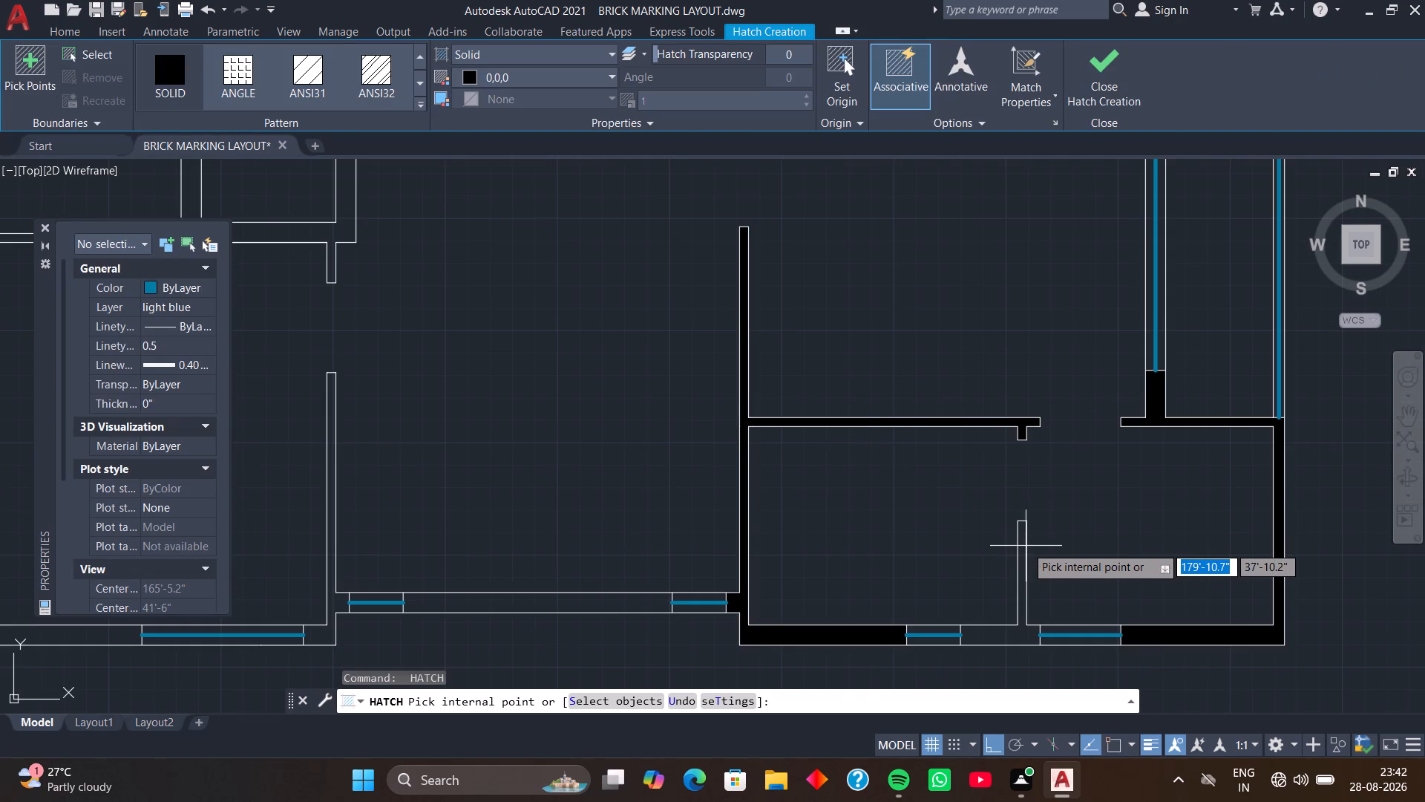
left_click(1024, 547)
key("space")
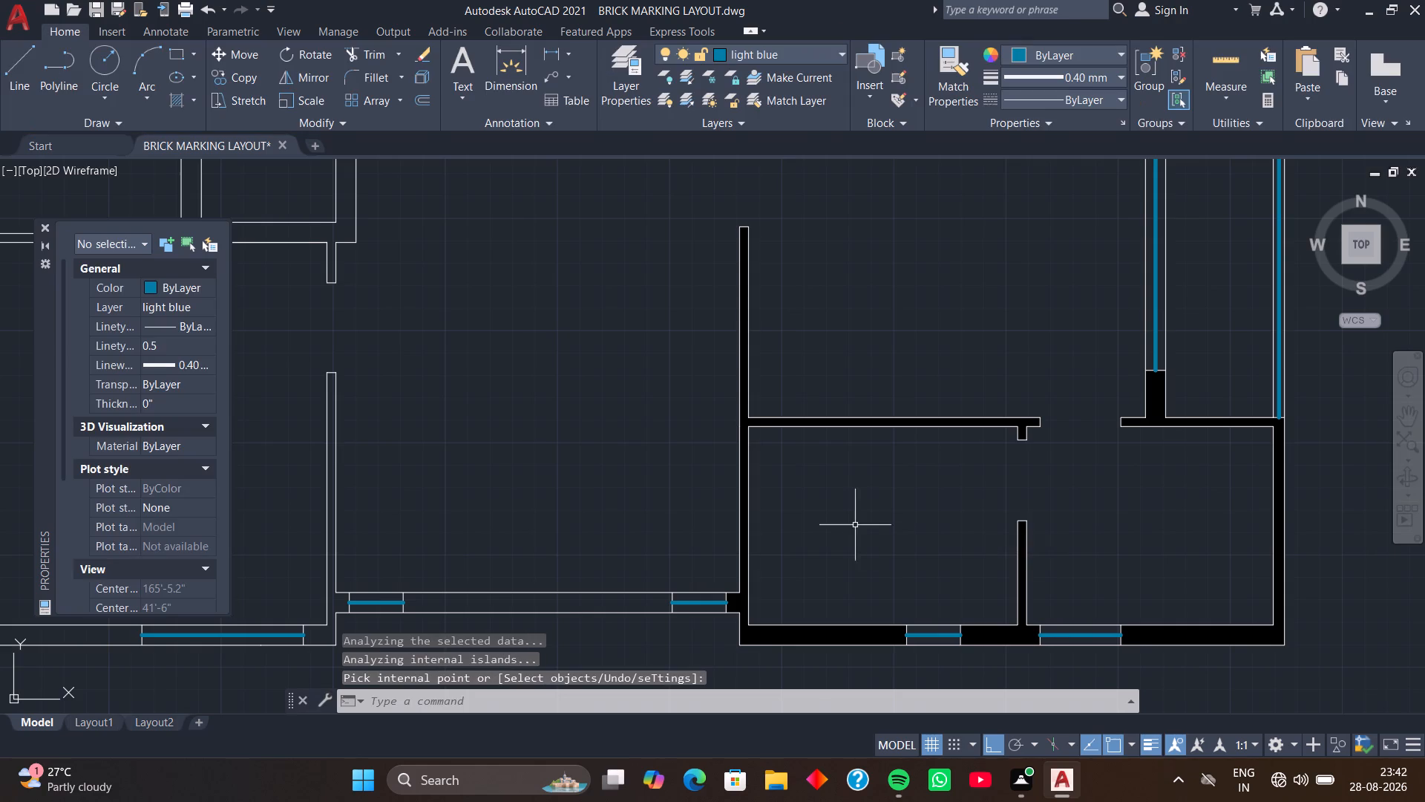
Fill the southwest room's east wall, south of its door opening, with solid black hatch.
scroll(844, 524, "down", 2)
middle_click_drag(826, 522, 1102, 486)
key("space")
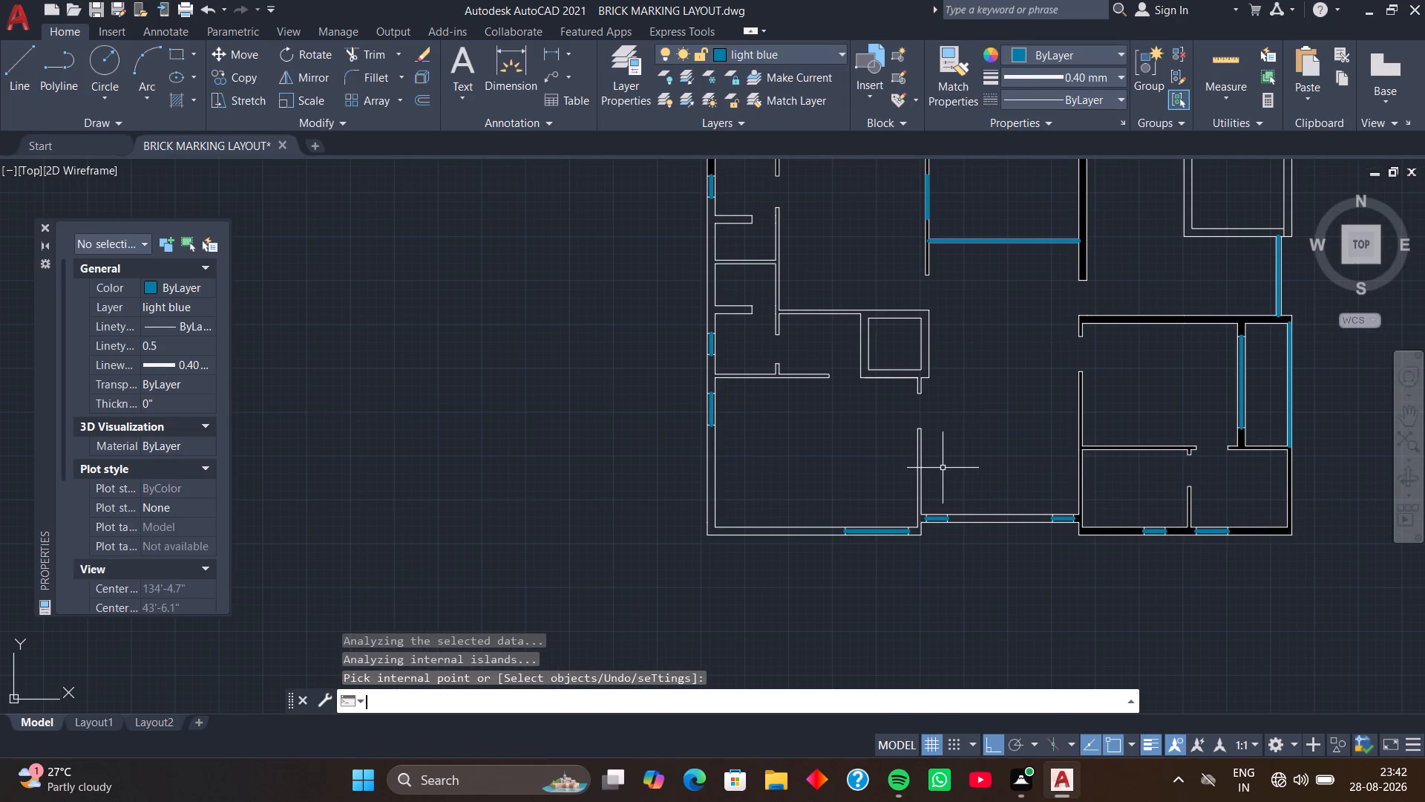
scroll(939, 468, "up", 4)
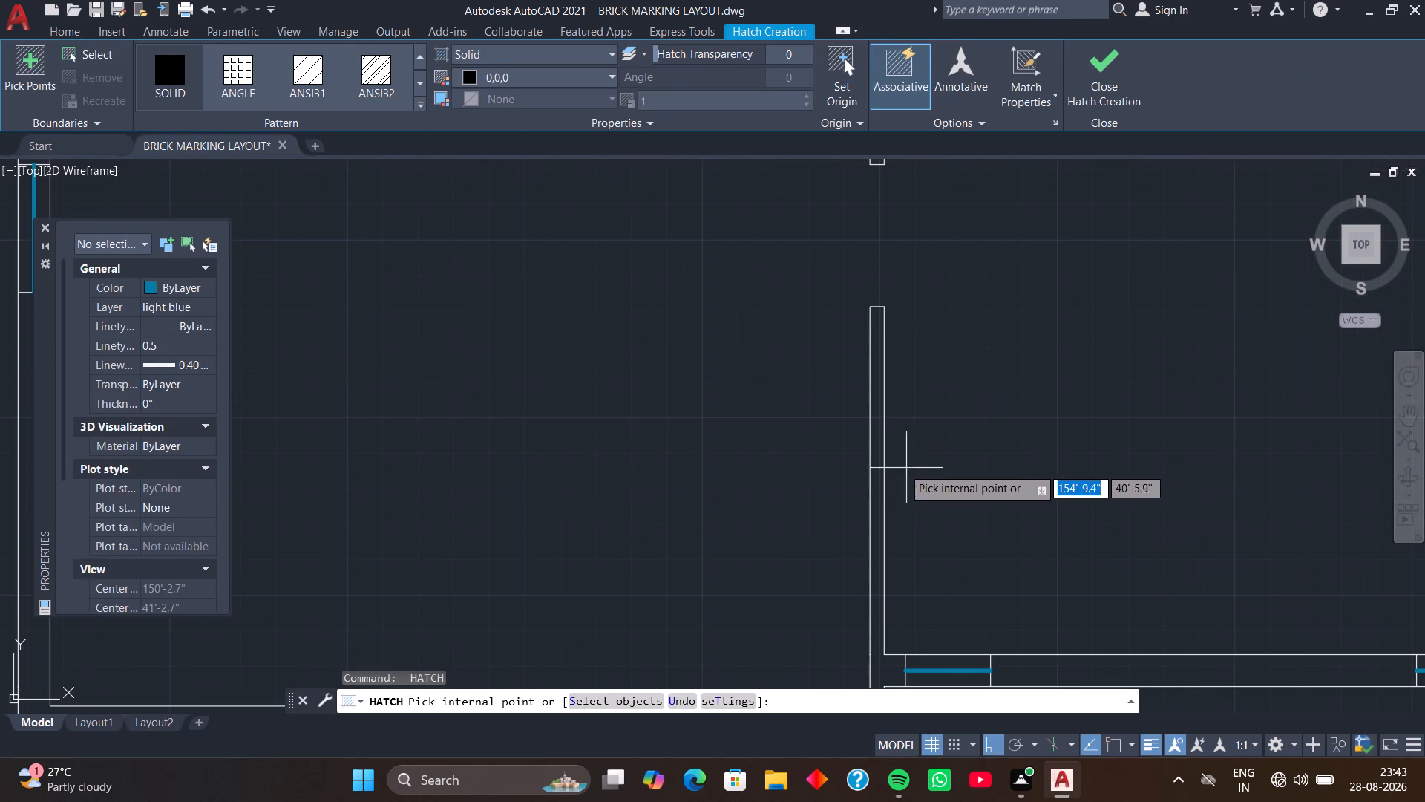
left_click(877, 467)
key("space")
Fill the south wall between the two central windows and the southwest room's L-shaped corner walls with solid black hatch.
scroll(971, 497, "down", 1)
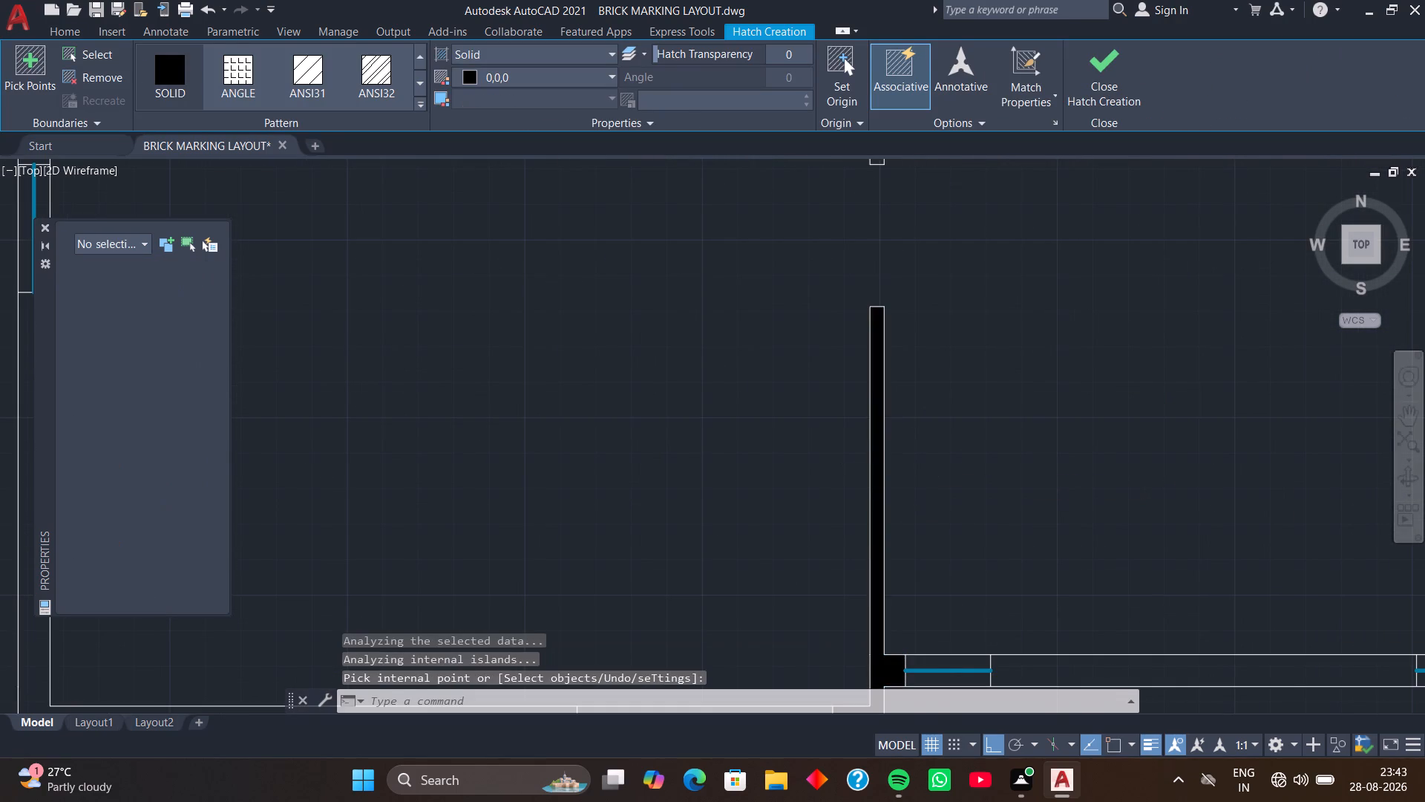
middle_click_drag(971, 497, 911, 397)
key("space")
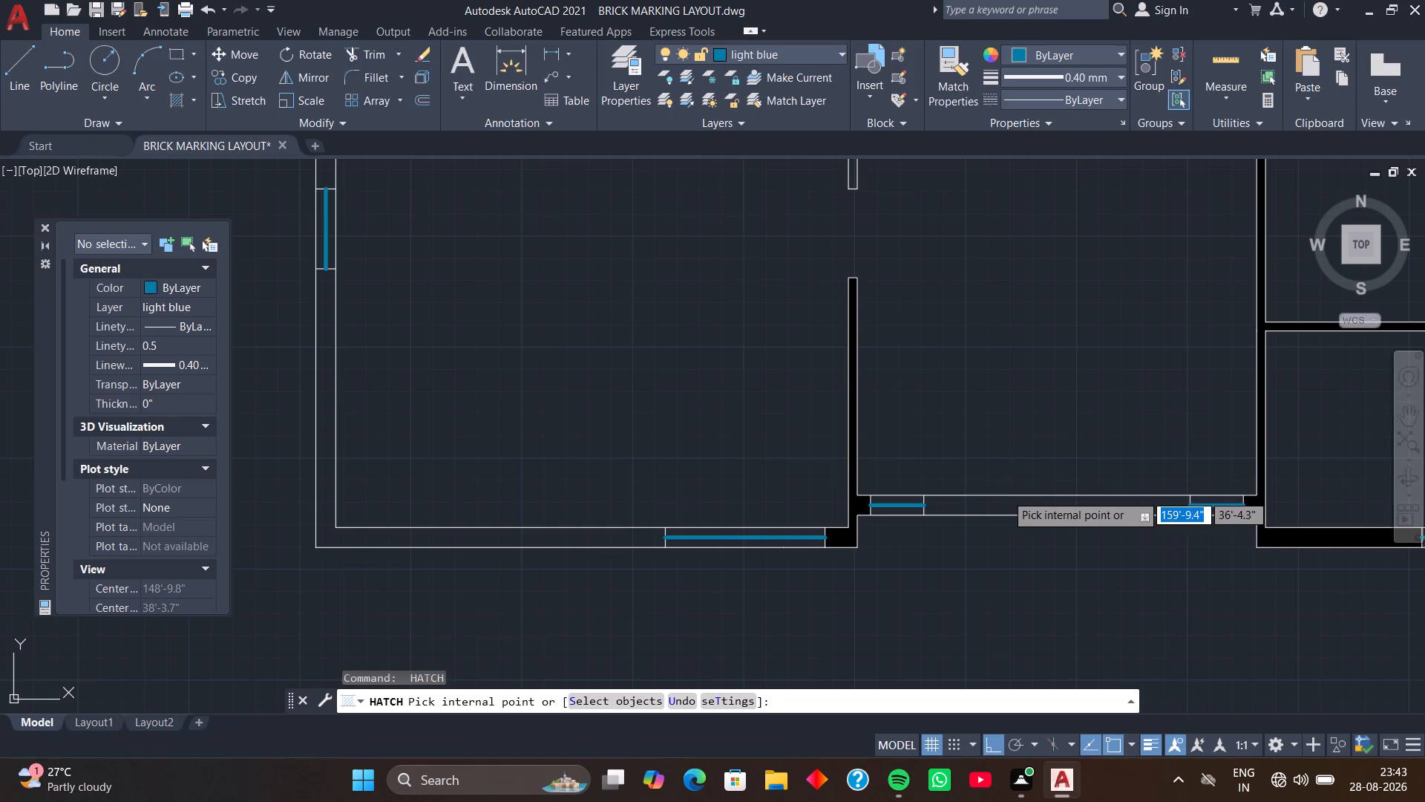
left_click(1009, 509)
scroll(1009, 509, "down", 2)
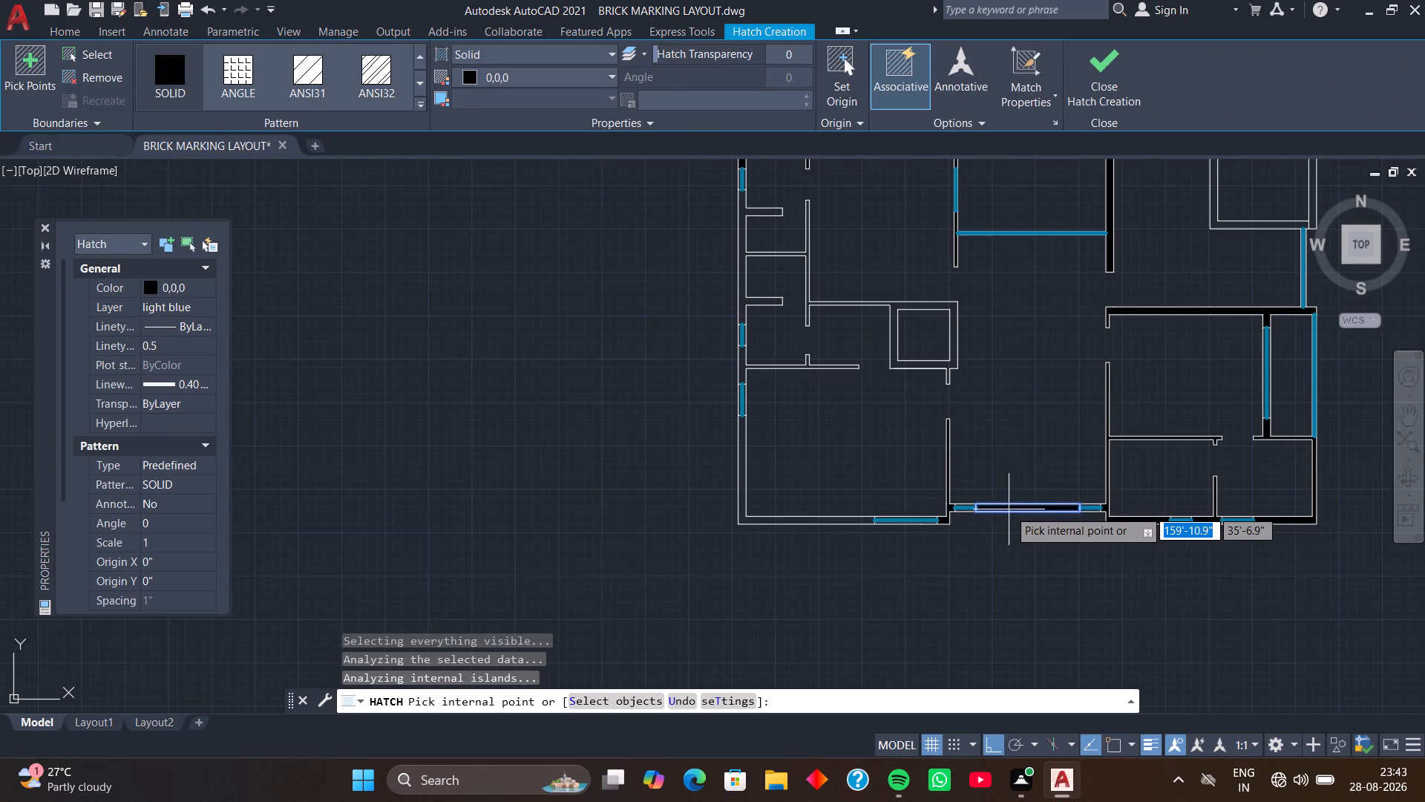
key("space")
scroll(834, 520, "up", 3)
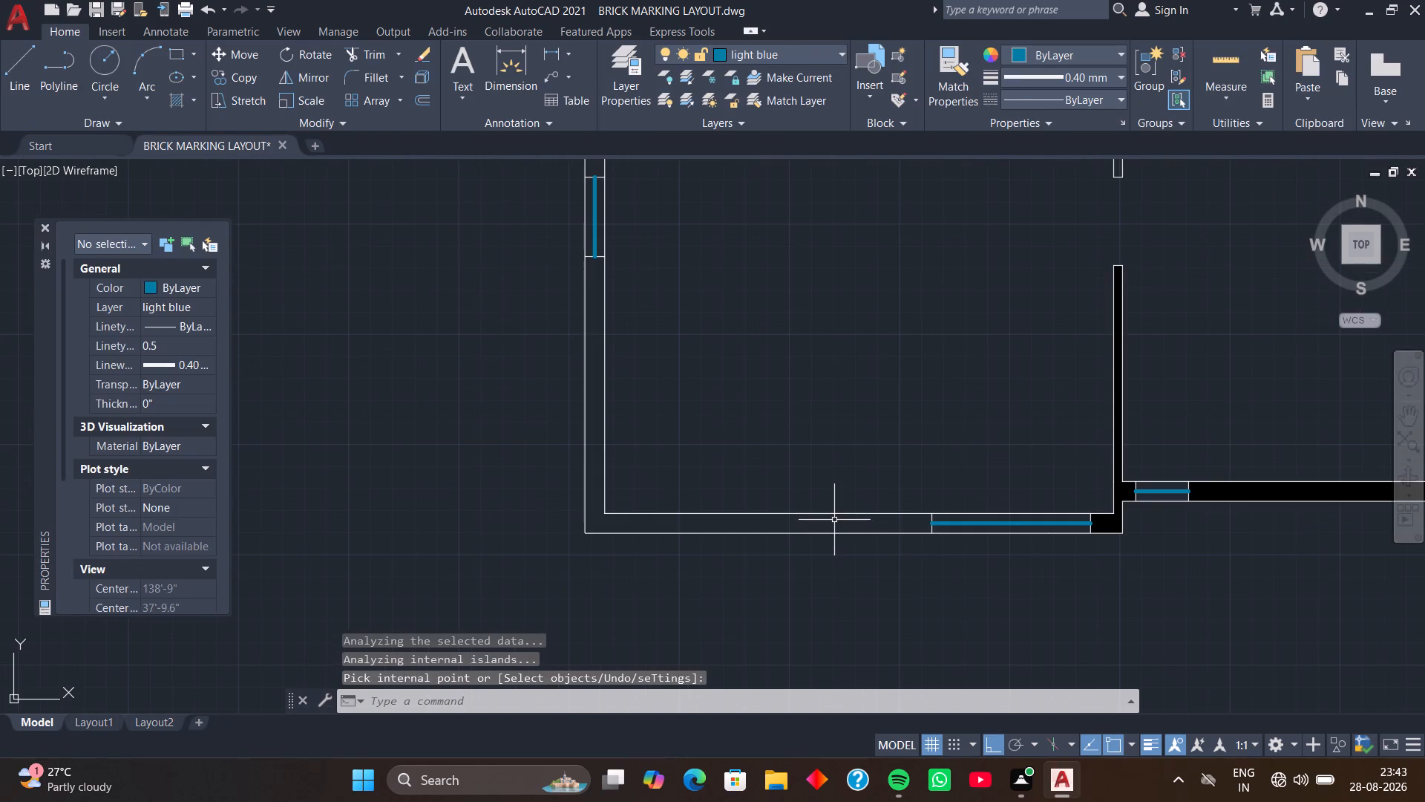
key("space")
left_click(834, 521)
key("space")
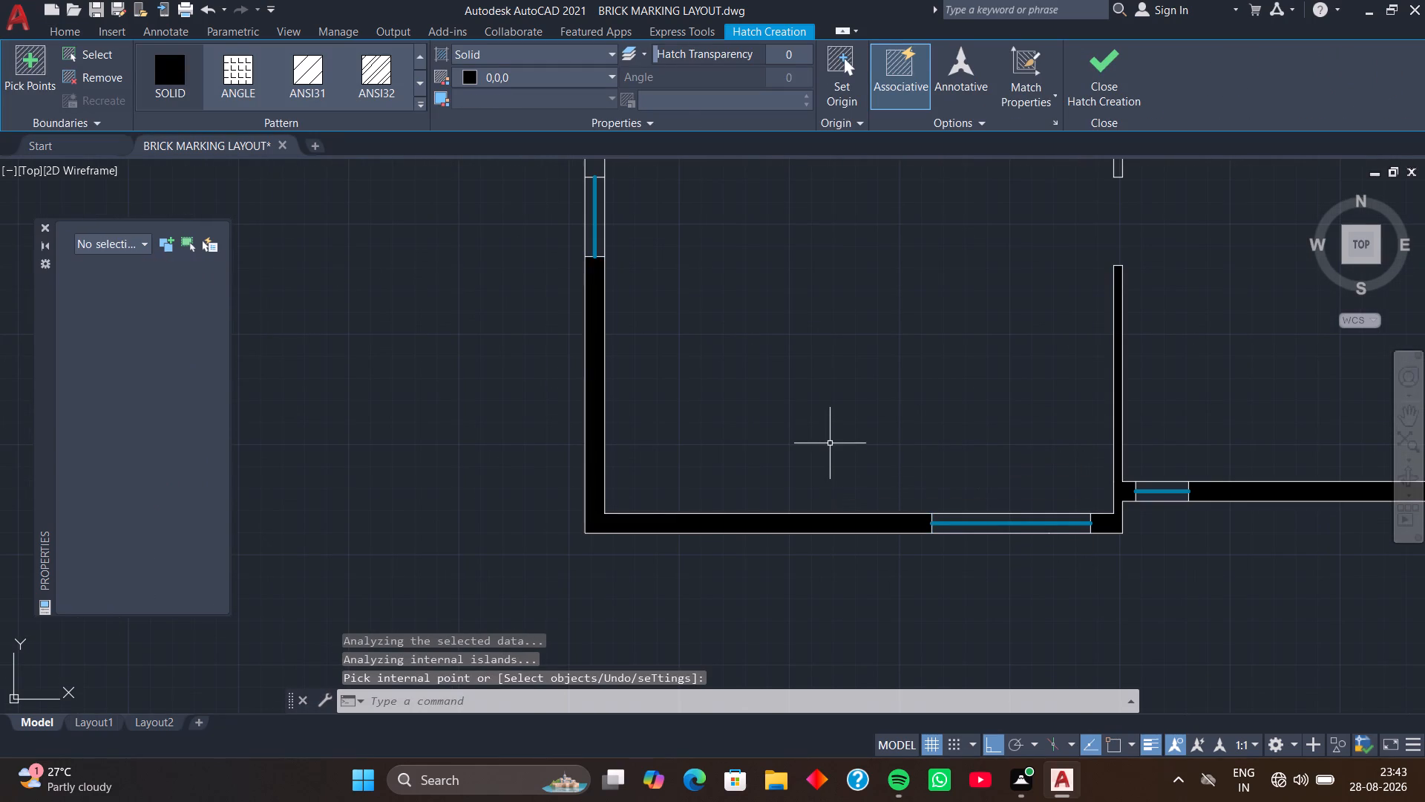
Fill the west wall pier with its attached partition, and the connected northwest walls around the central shaft, with solid black hatch.
scroll(829, 431, "down", 2)
scroll(854, 322, "down", 1)
middle_click_drag(854, 322, 900, 420)
key("space")
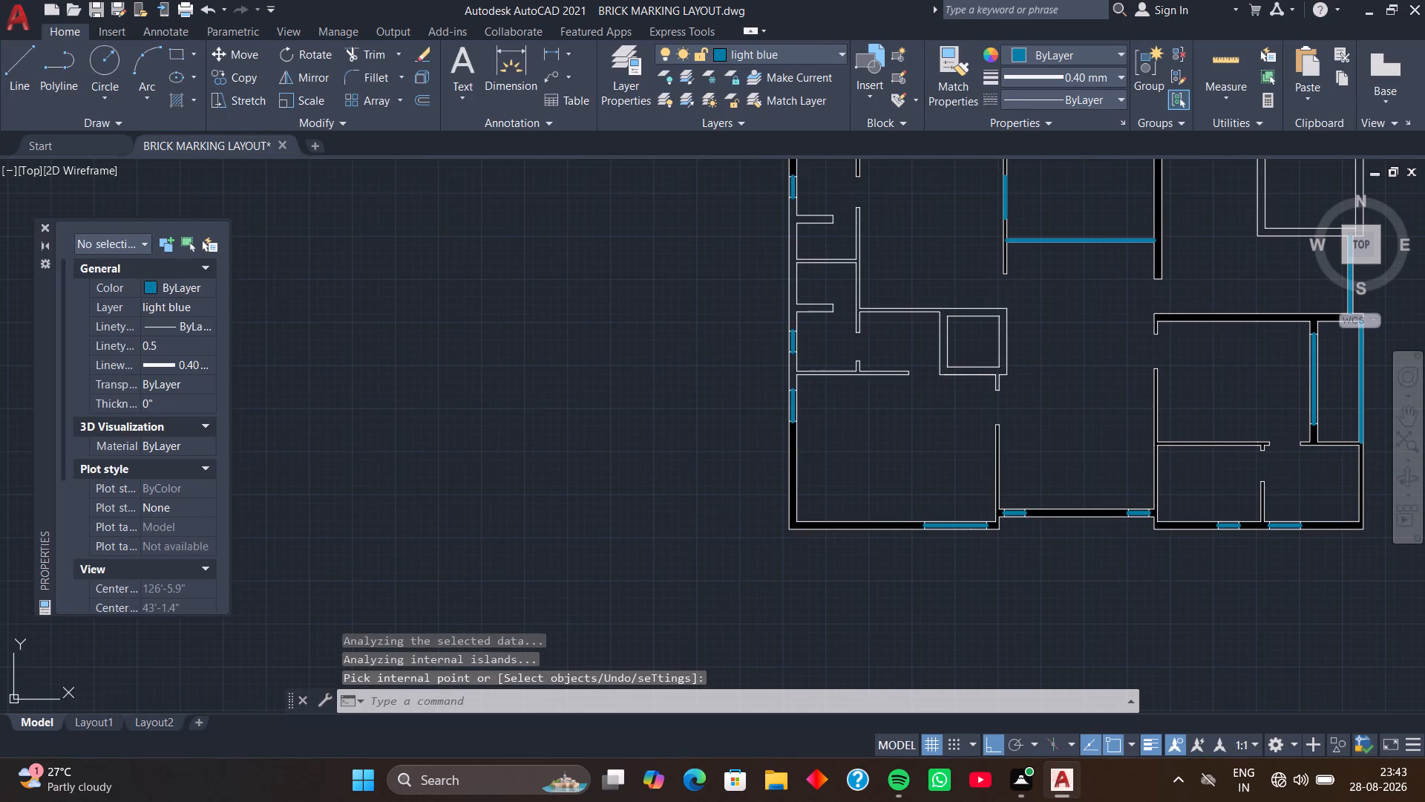
scroll(789, 356, "up", 2)
left_click(799, 386)
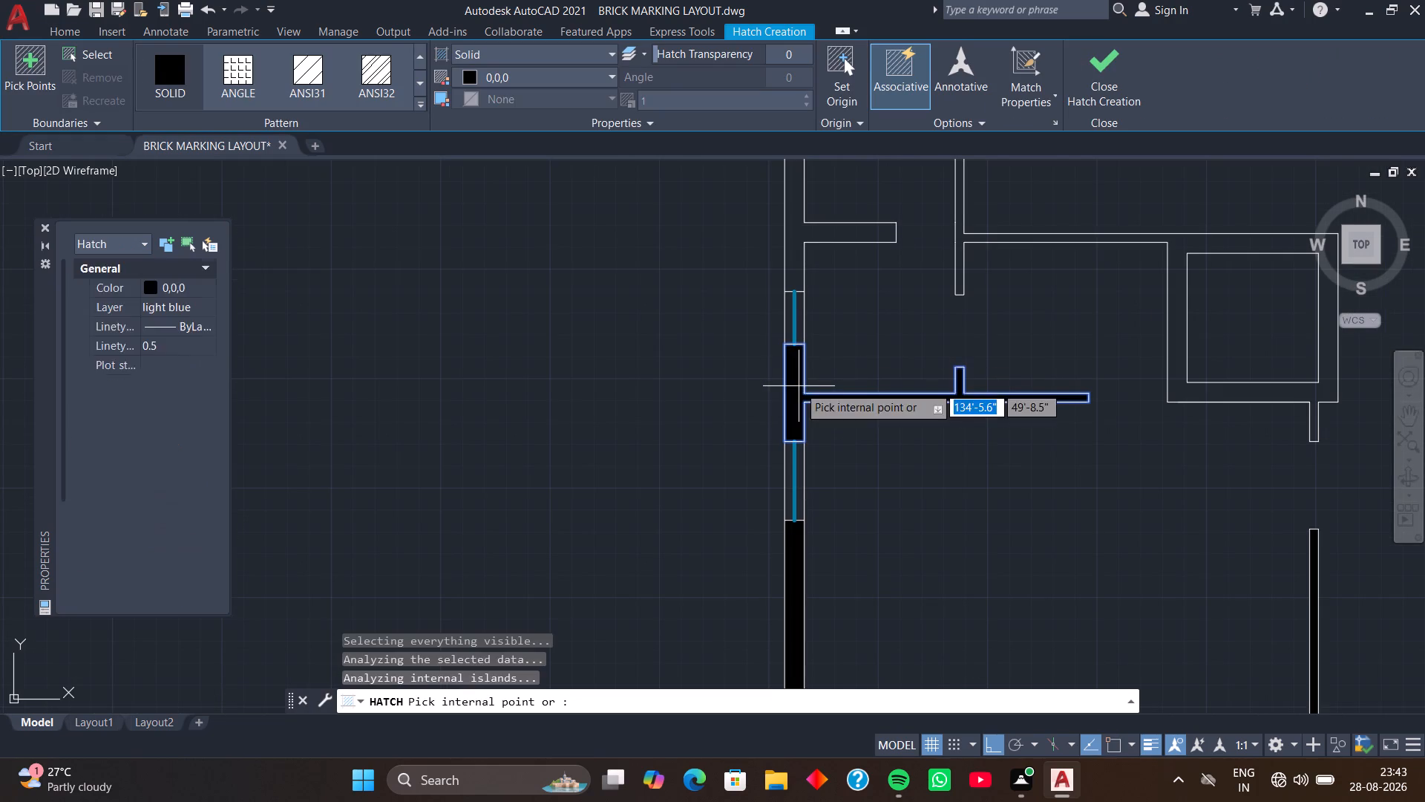
key("space")
key("space")
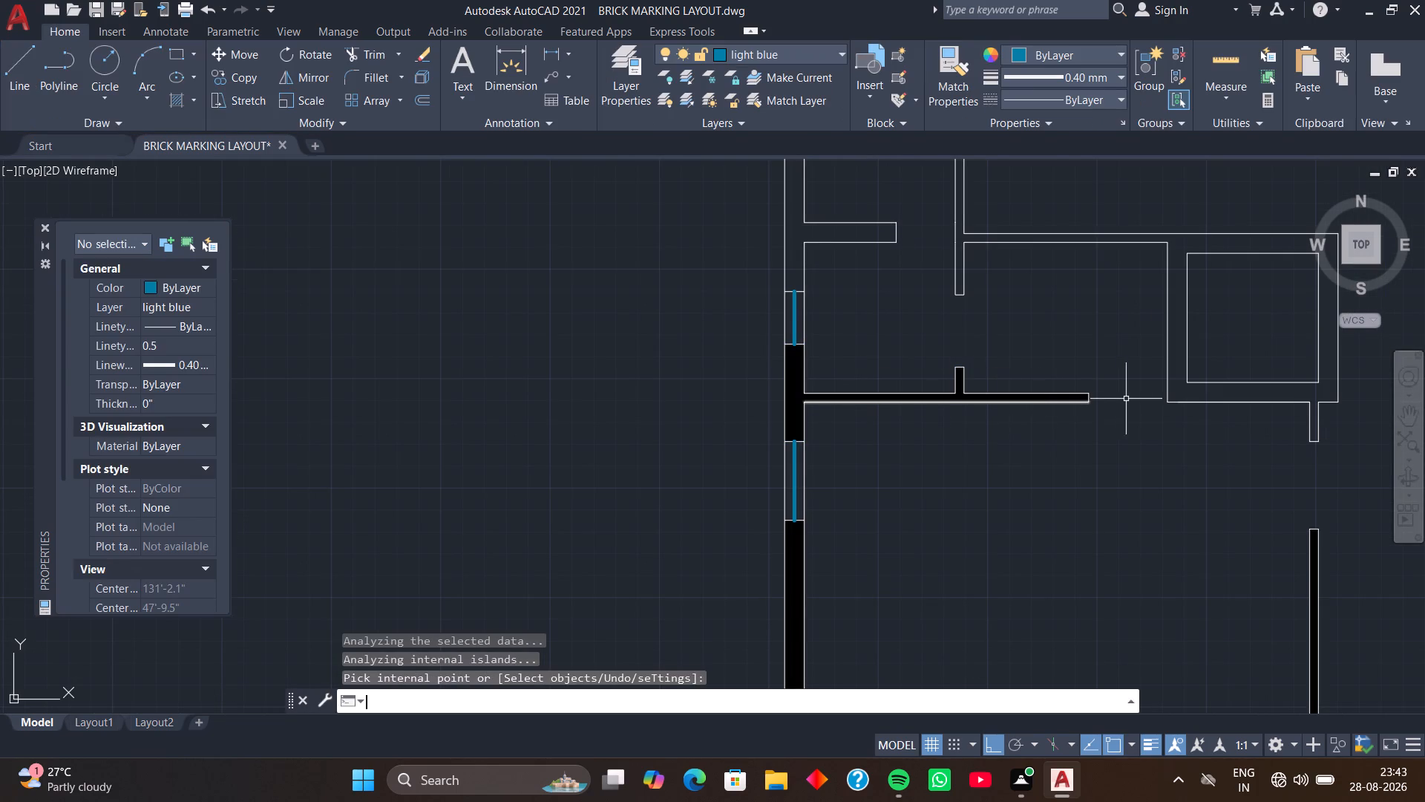
left_click(1206, 391)
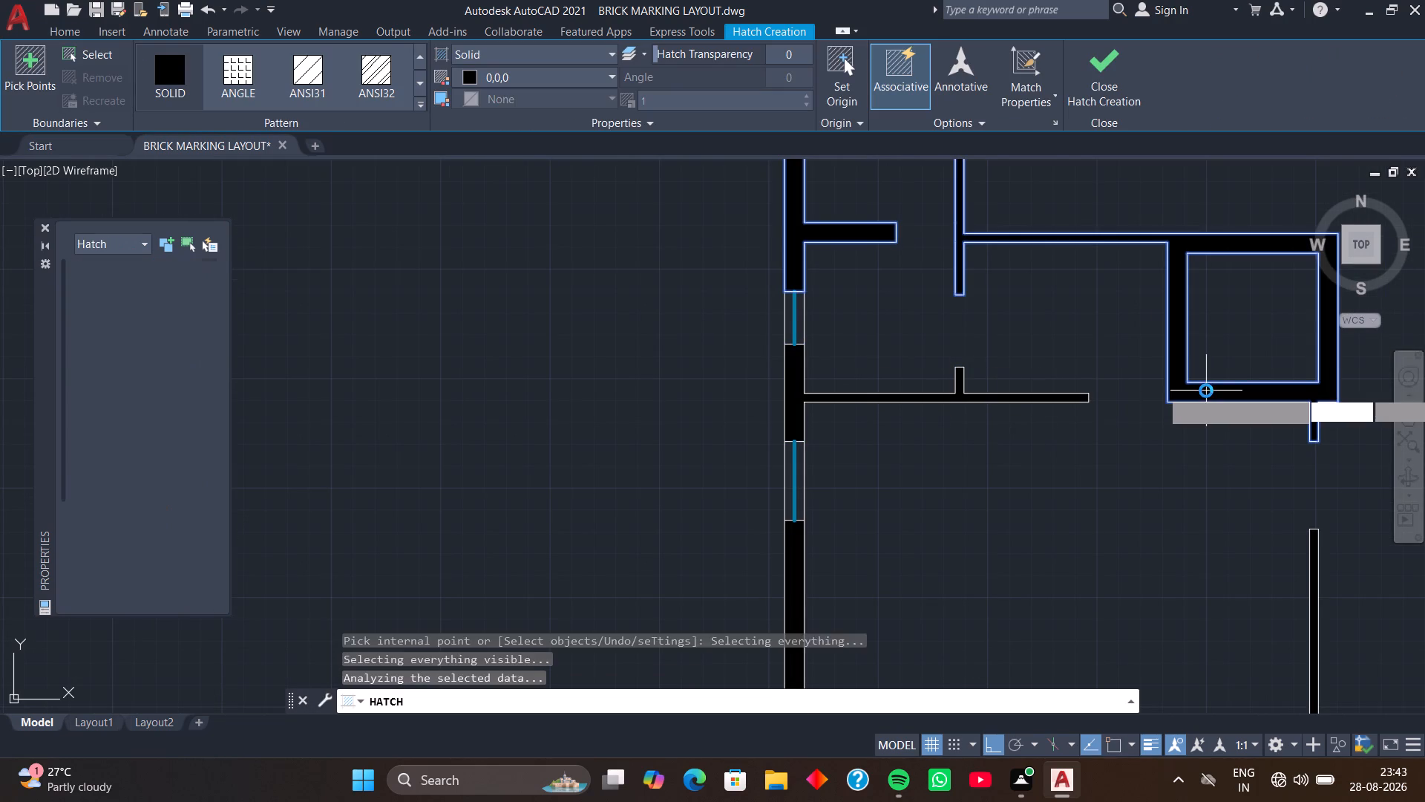
key("space")
Examine the whole plan for walls that still need a hatch fill.
scroll(1119, 353, "down", 2)
middle_click_drag(1081, 311, 1086, 323)
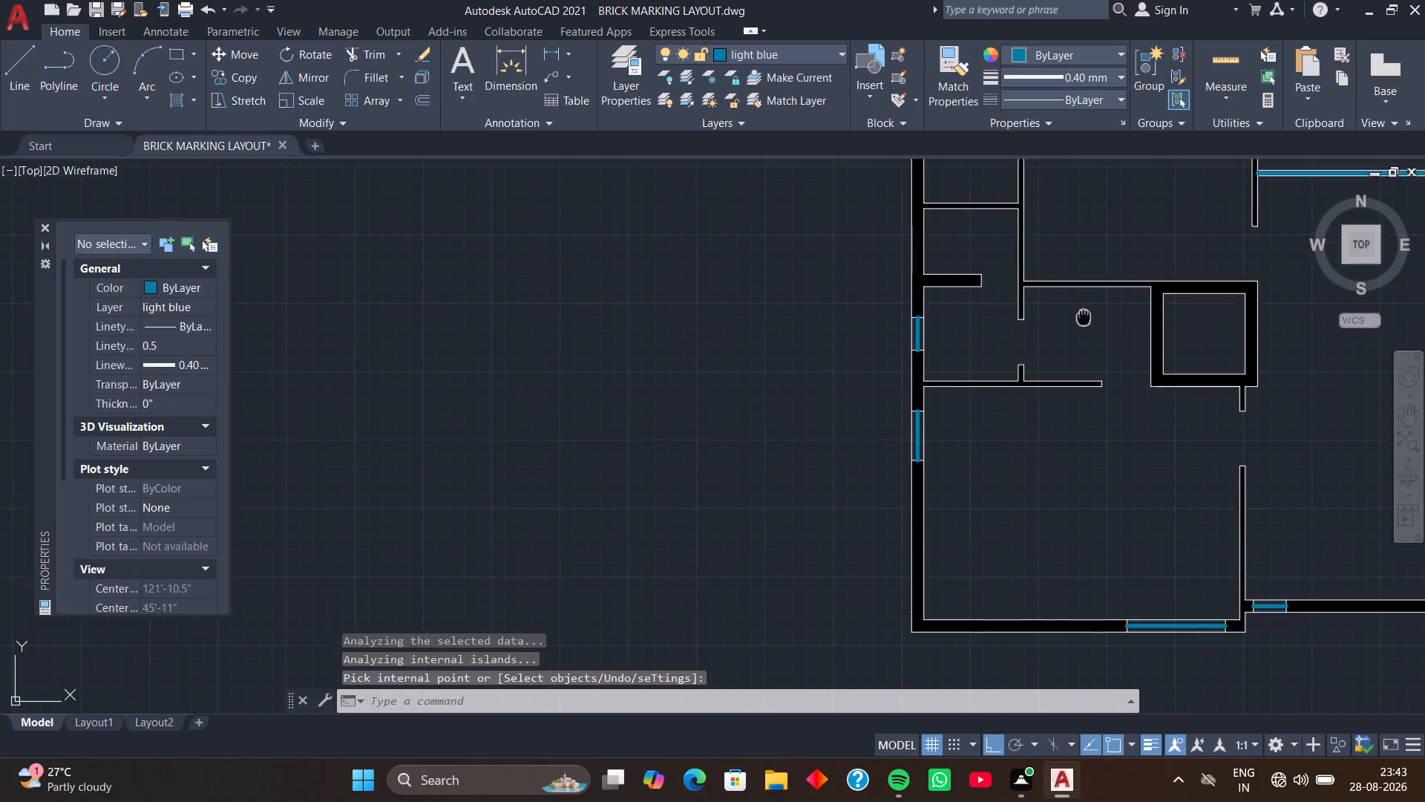
middle_click_drag(1086, 323, 1081, 477)
middle_click_drag(1154, 351, 978, 344)
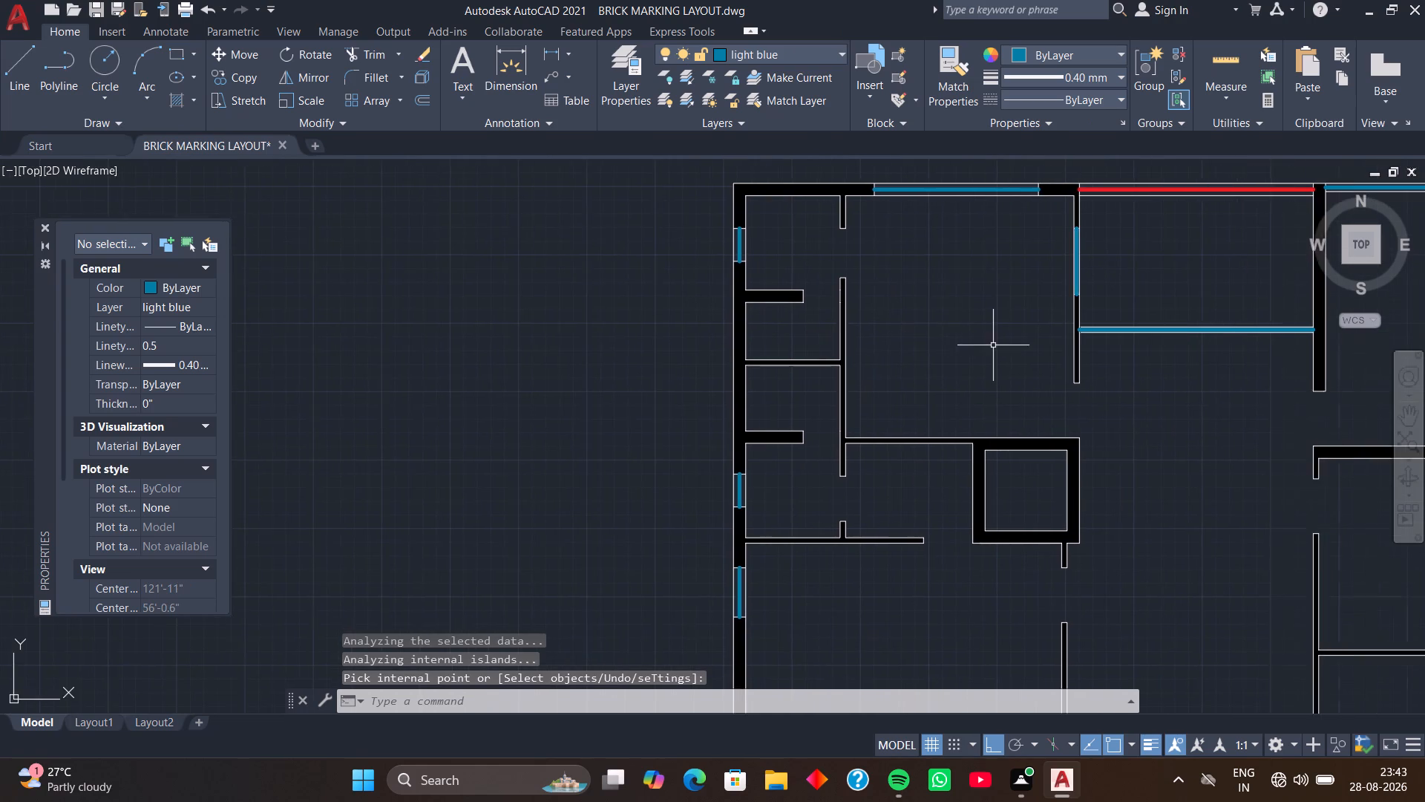
scroll(995, 347, "down", 1)
middle_click_drag(995, 347, 912, 351)
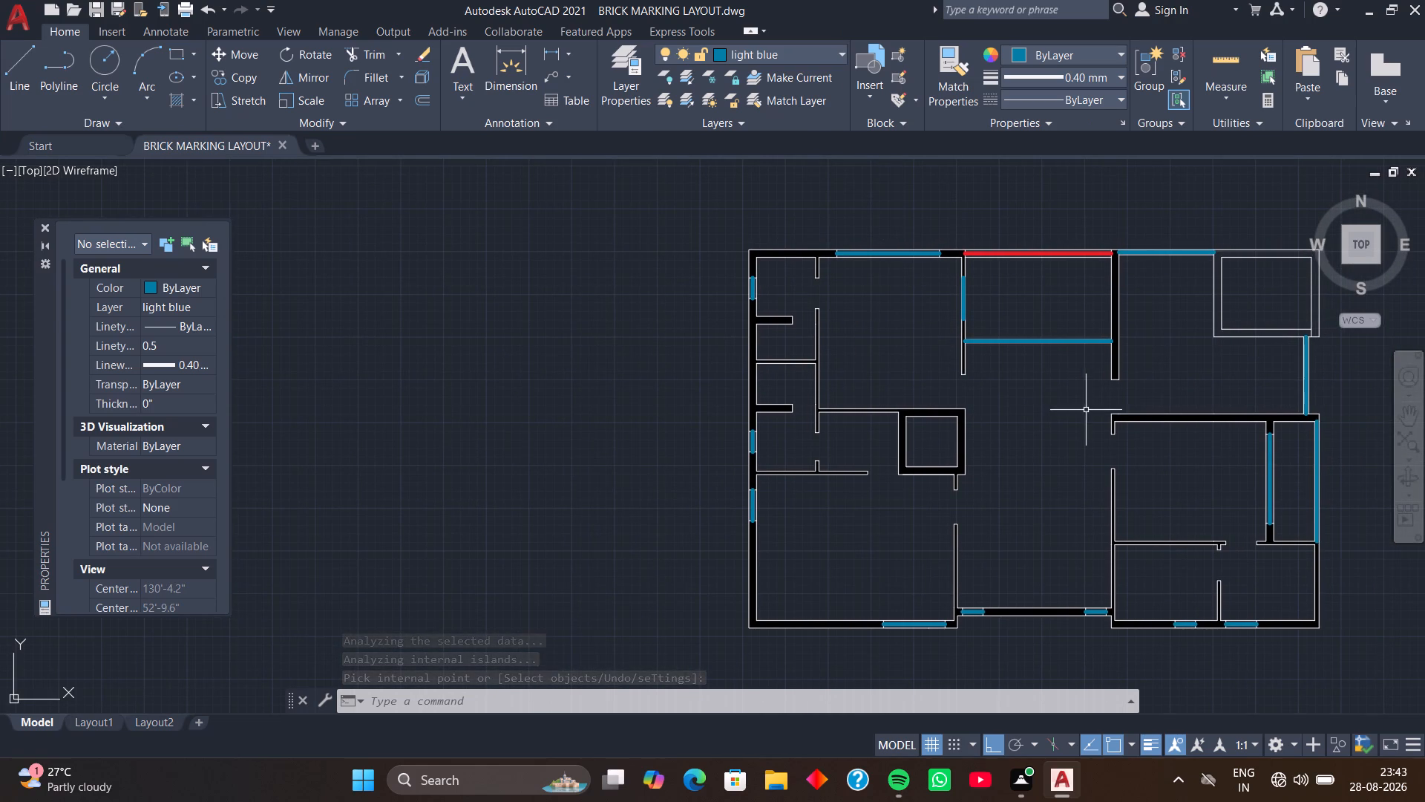
middle_click_drag(1060, 408, 984, 402)
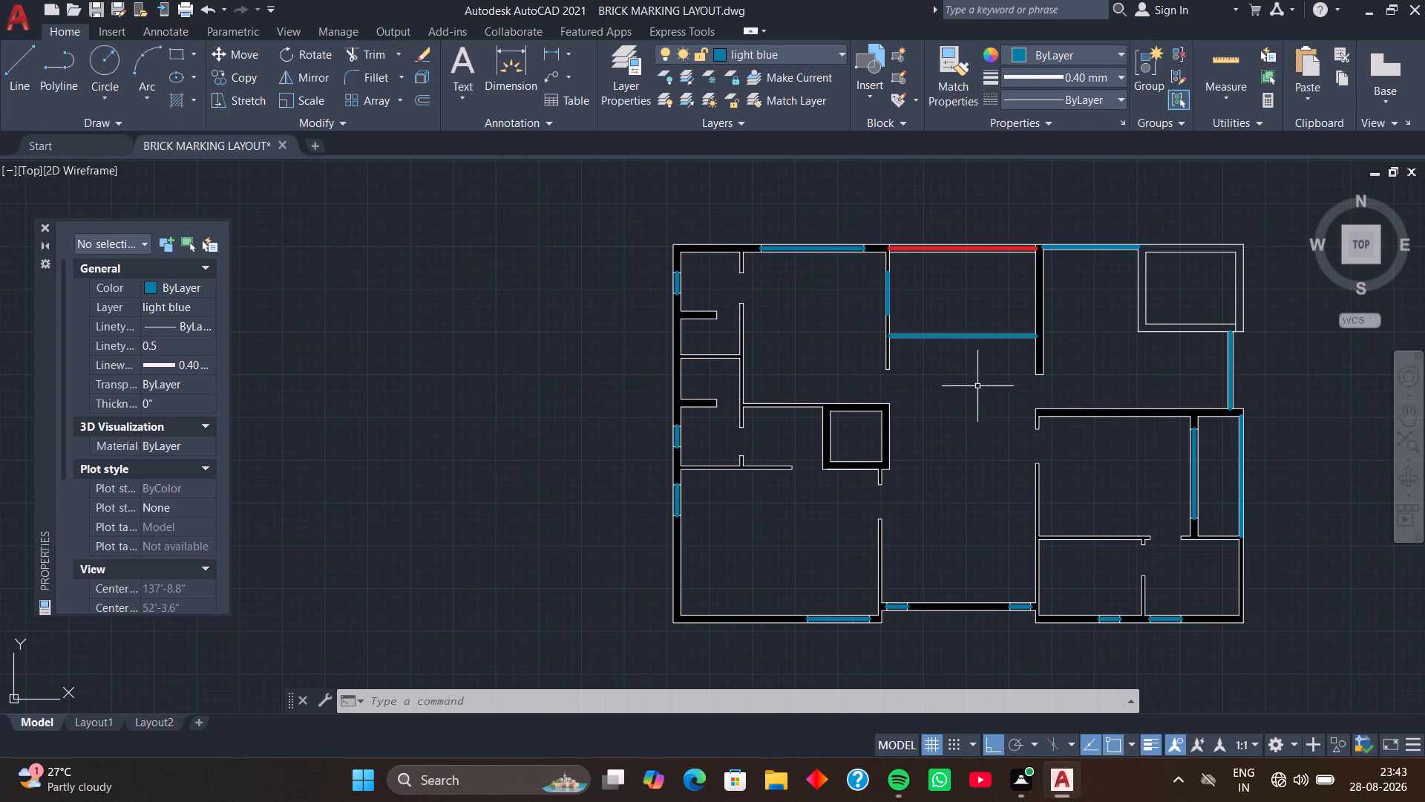
scroll(898, 346, "up", 2)
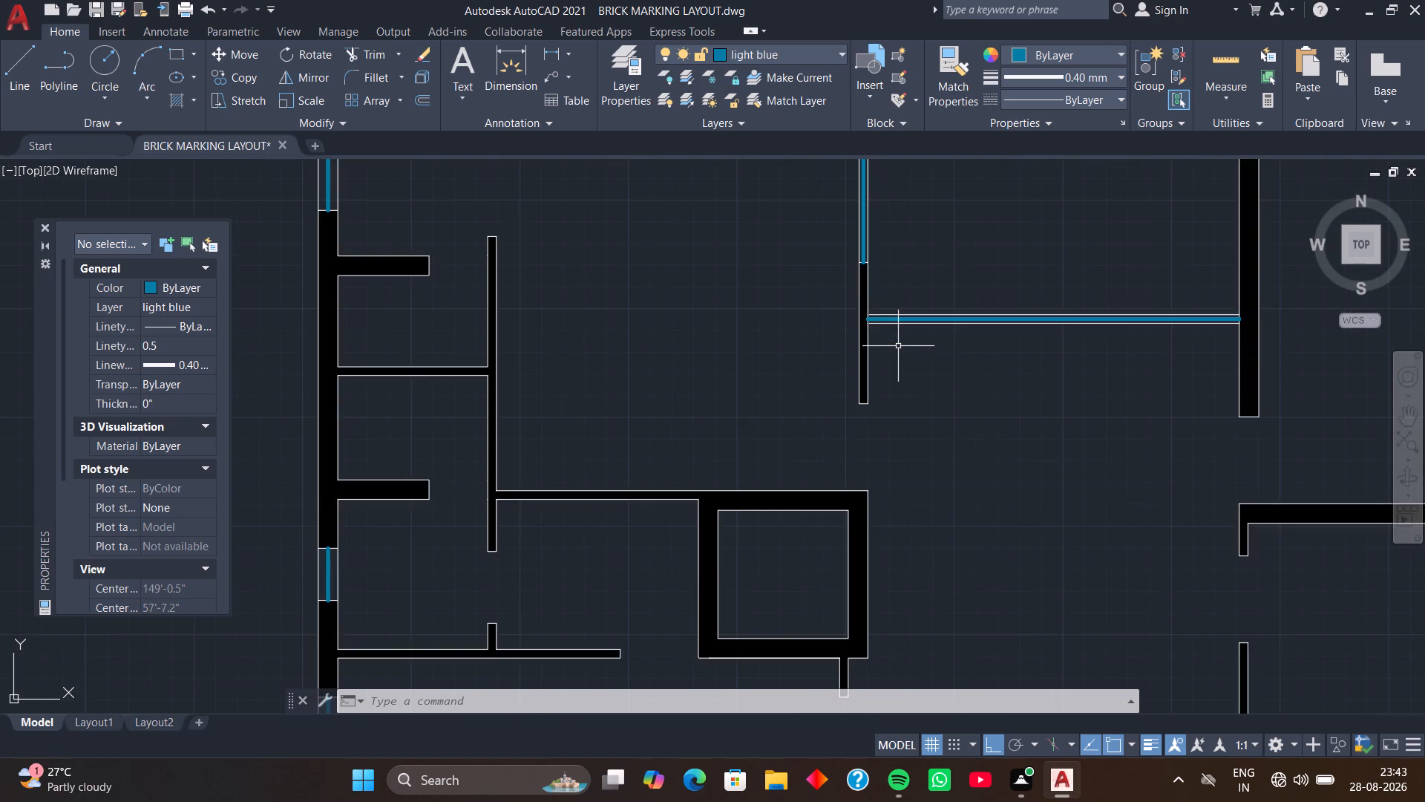
scroll(898, 346, "down", 1)
middle_click_drag(897, 346, 869, 424)
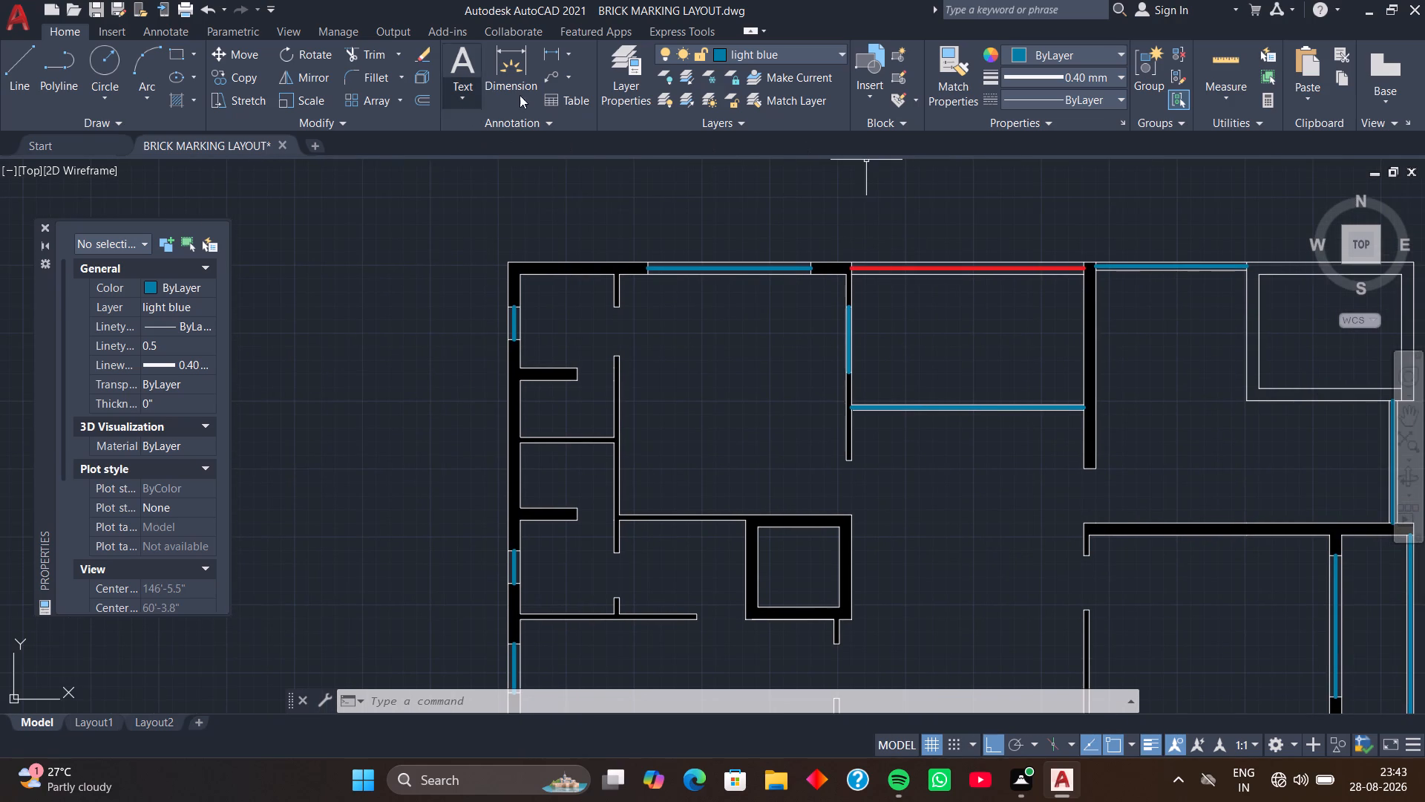
Fill the band around the northeast corner shaft with solid hatch in dark grey, color 99,100,102.
key("h")
key("space")
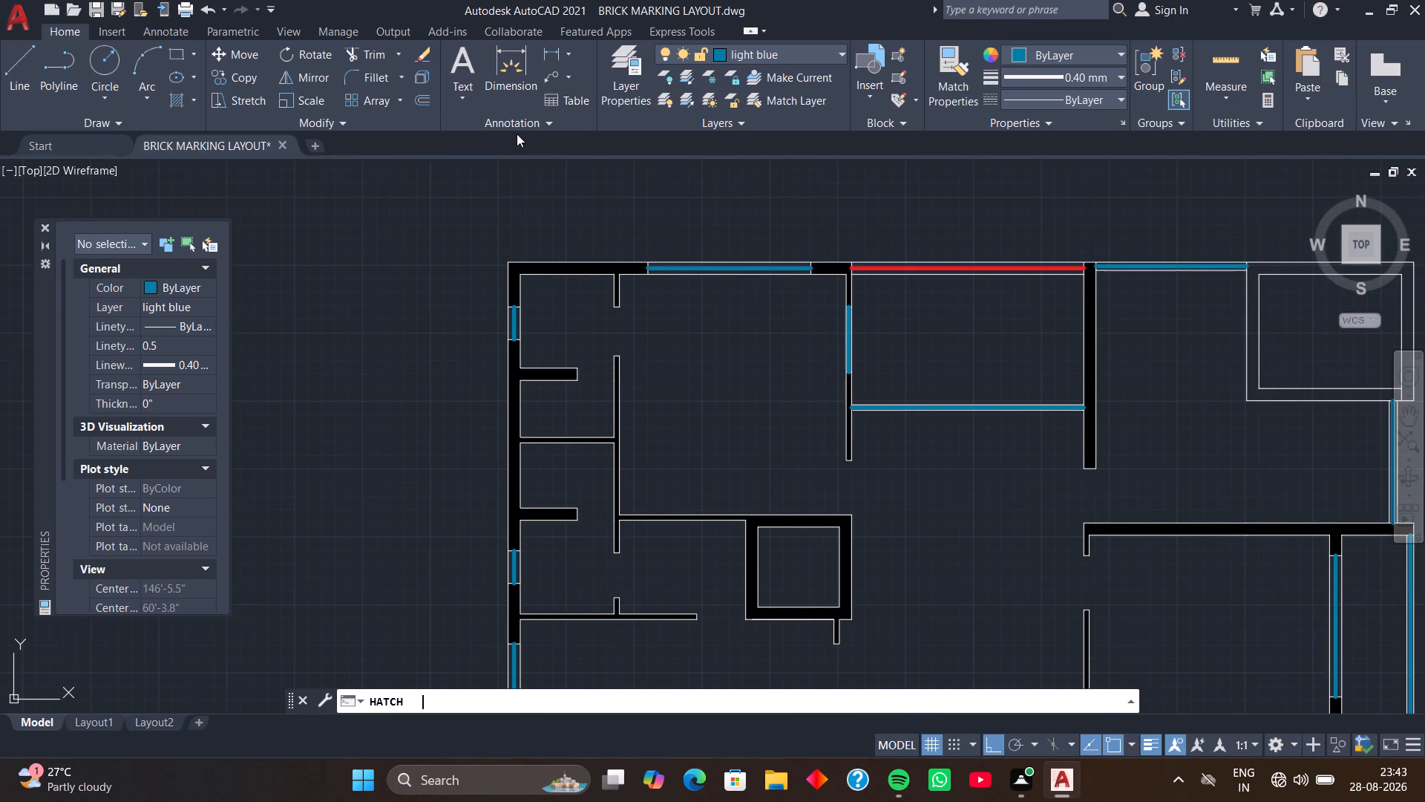
left_click(614, 76)
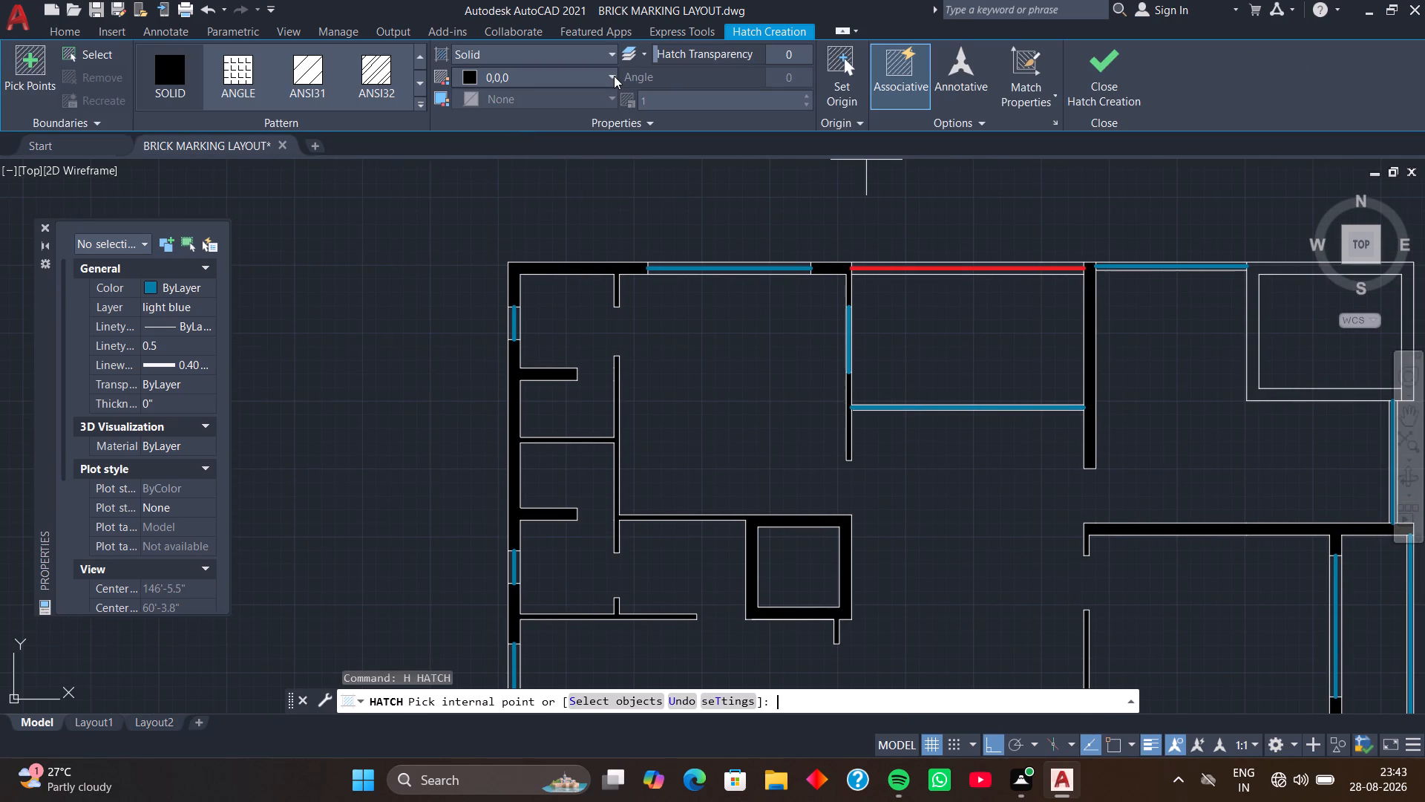
left_click(606, 76)
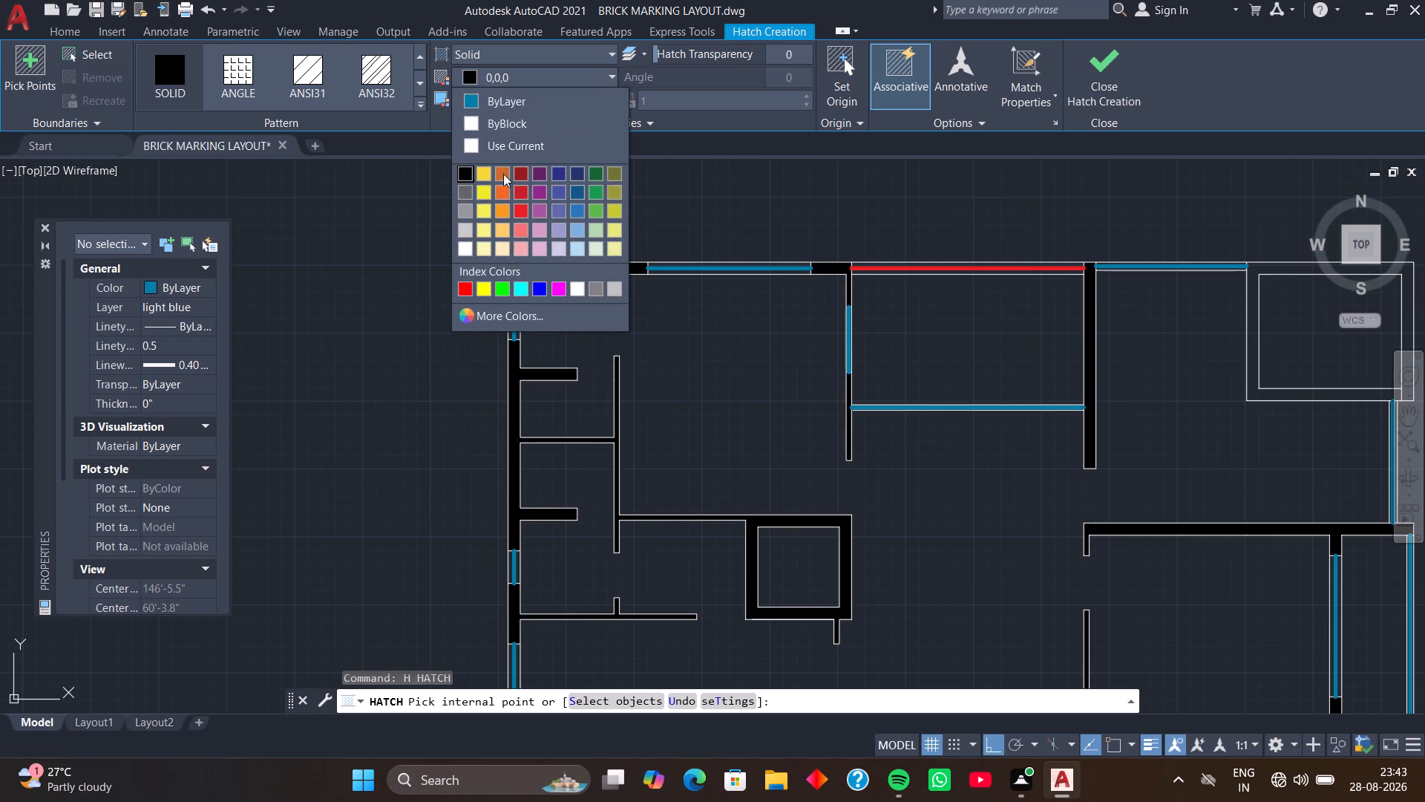
left_click(468, 197)
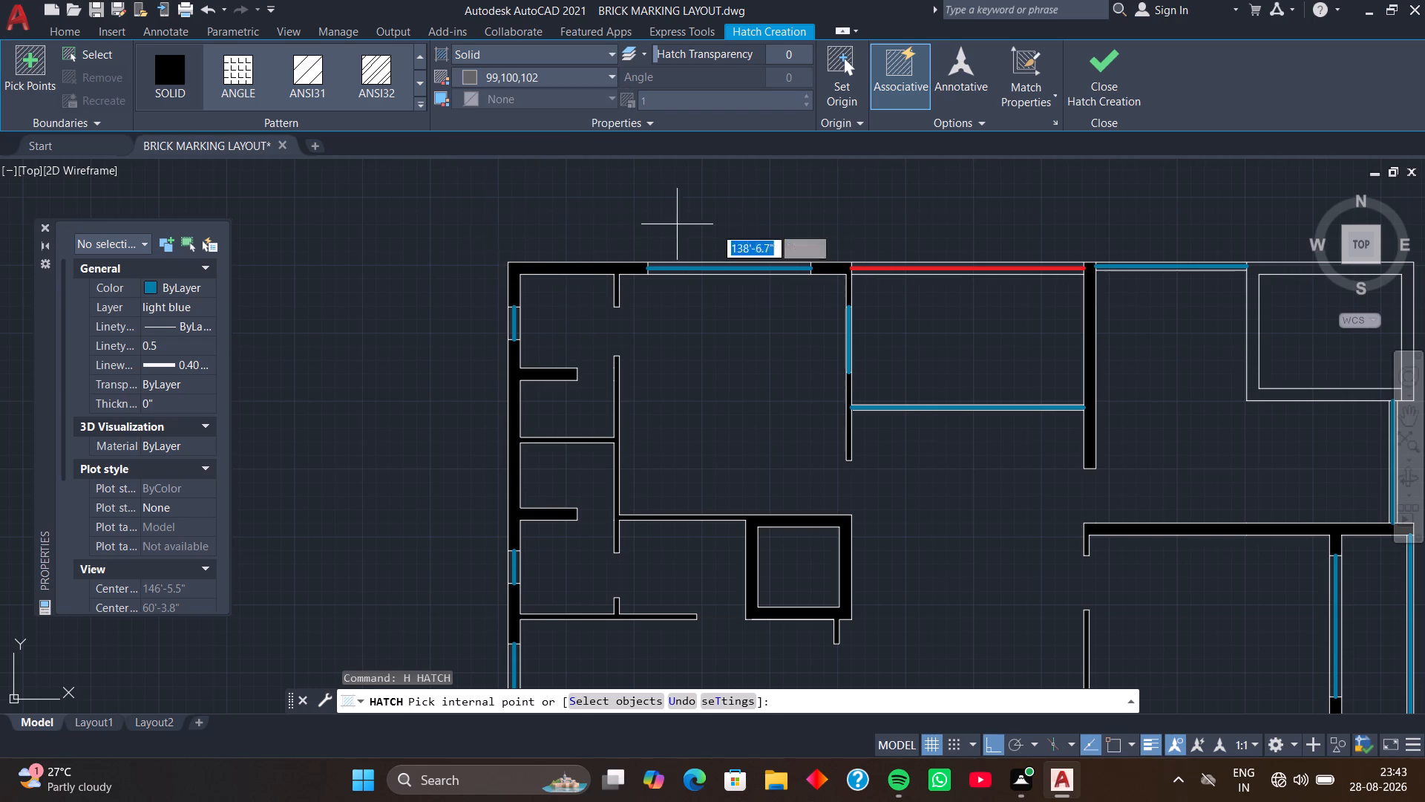
scroll(775, 233, "down", 2)
middle_click_drag(776, 229, 596, 244)
scroll(769, 310, "up", 3)
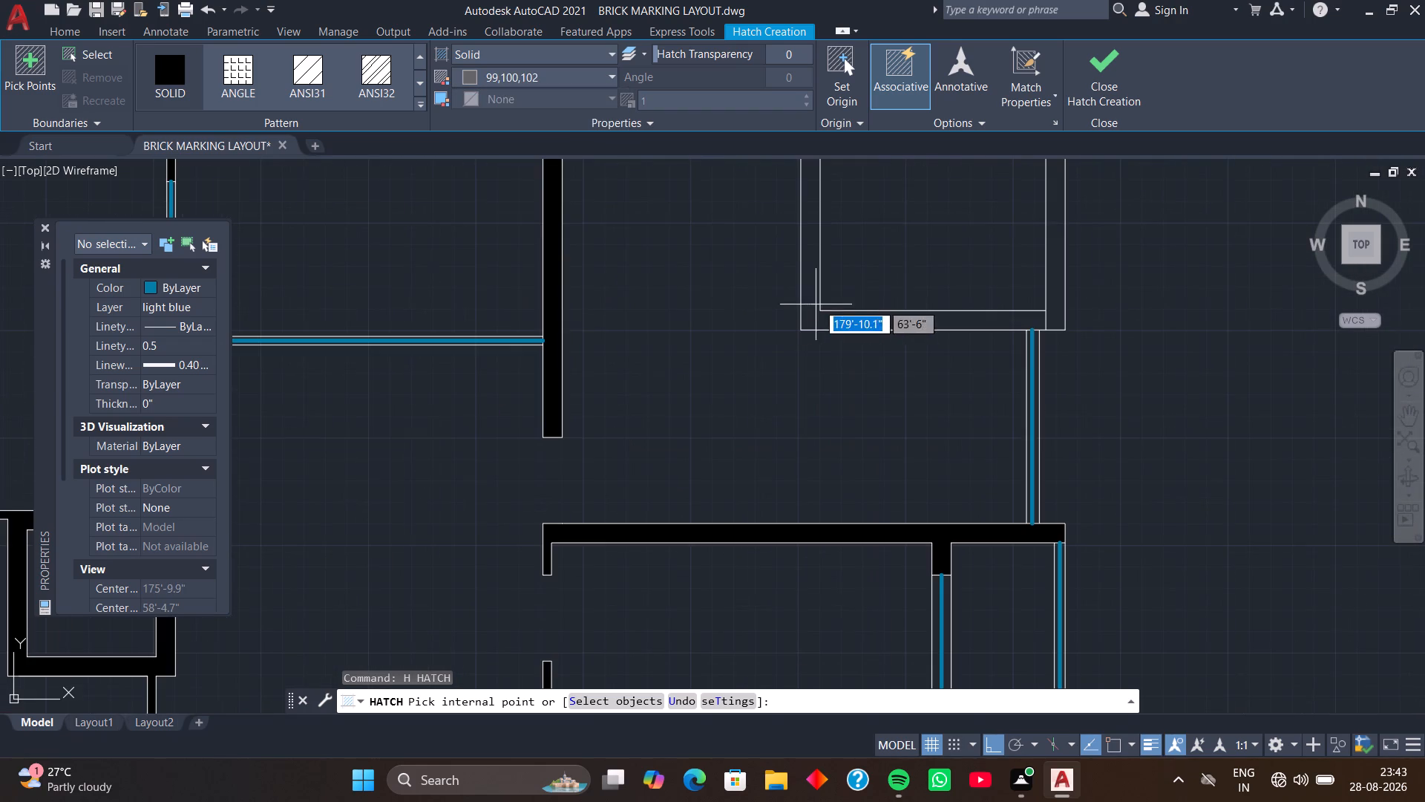
left_click(810, 284)
scroll(810, 284, "down", 3)
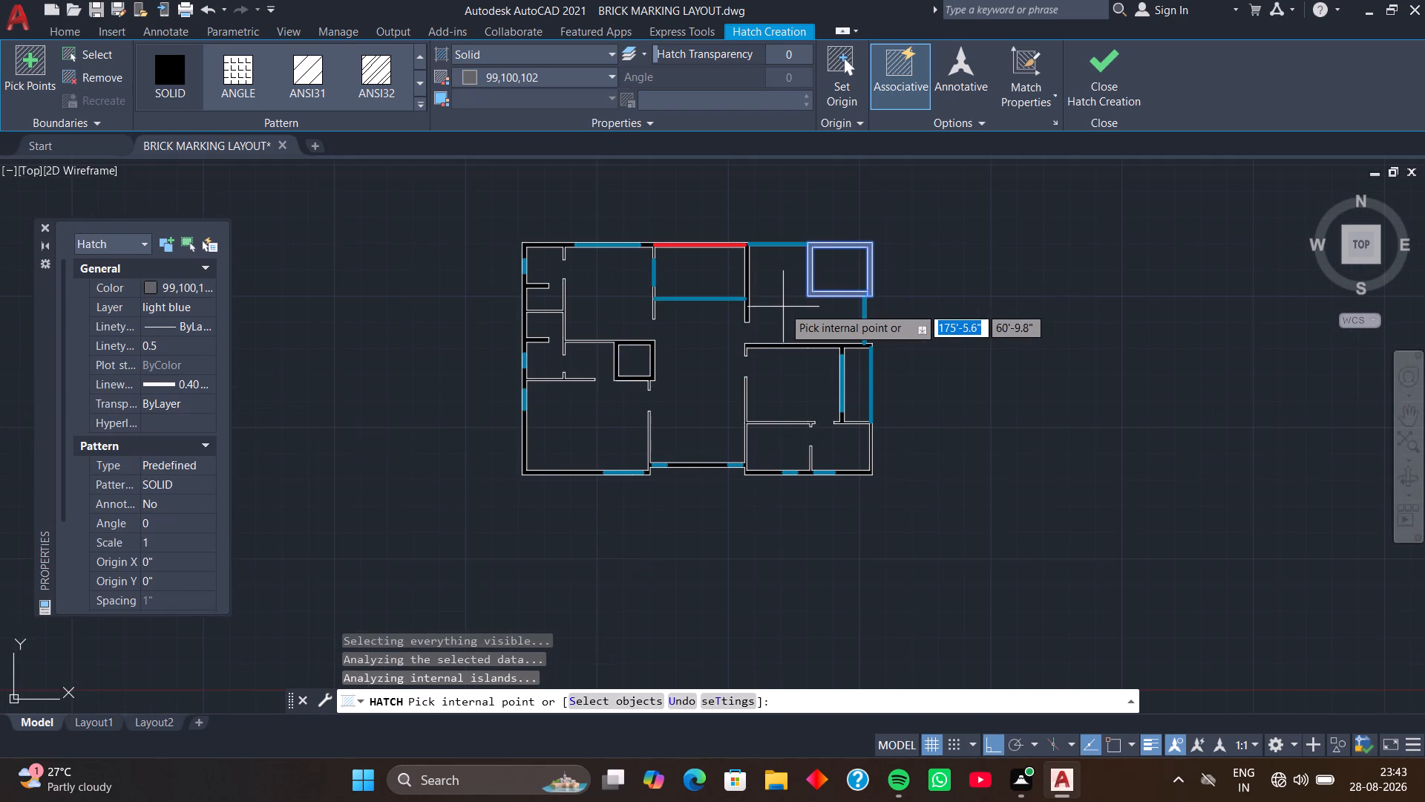
middle_click_drag(783, 307, 806, 319)
key("space")
Make the columns layer current and choose the dashed ACAD linetype for new objects.
middle_click_drag(809, 343, 819, 342)
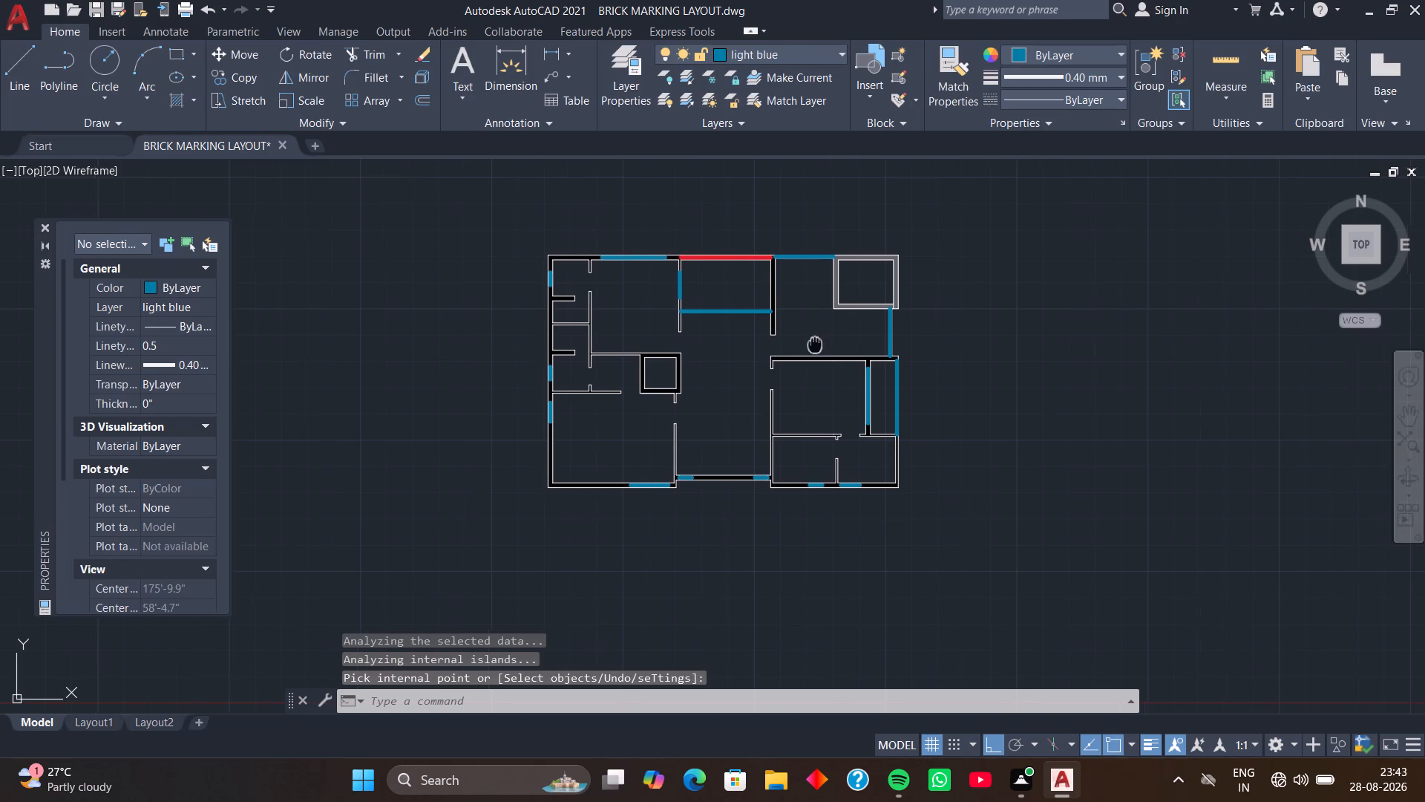
middle_click_drag(819, 342, 828, 337)
scroll(591, 379, "up", 3)
scroll(691, 324, "down", 2)
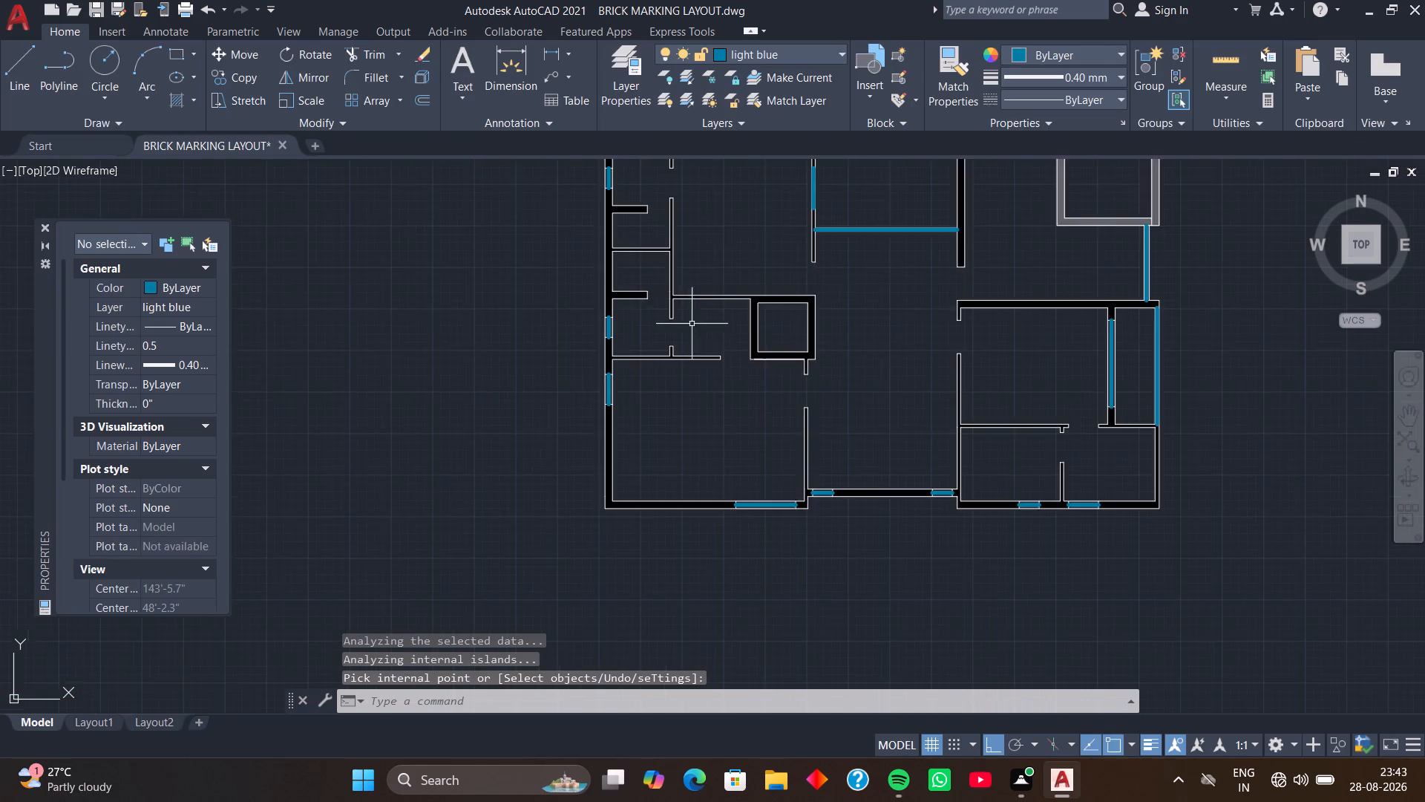
scroll(692, 324, "down", 1)
middle_click_drag(815, 315, 693, 319)
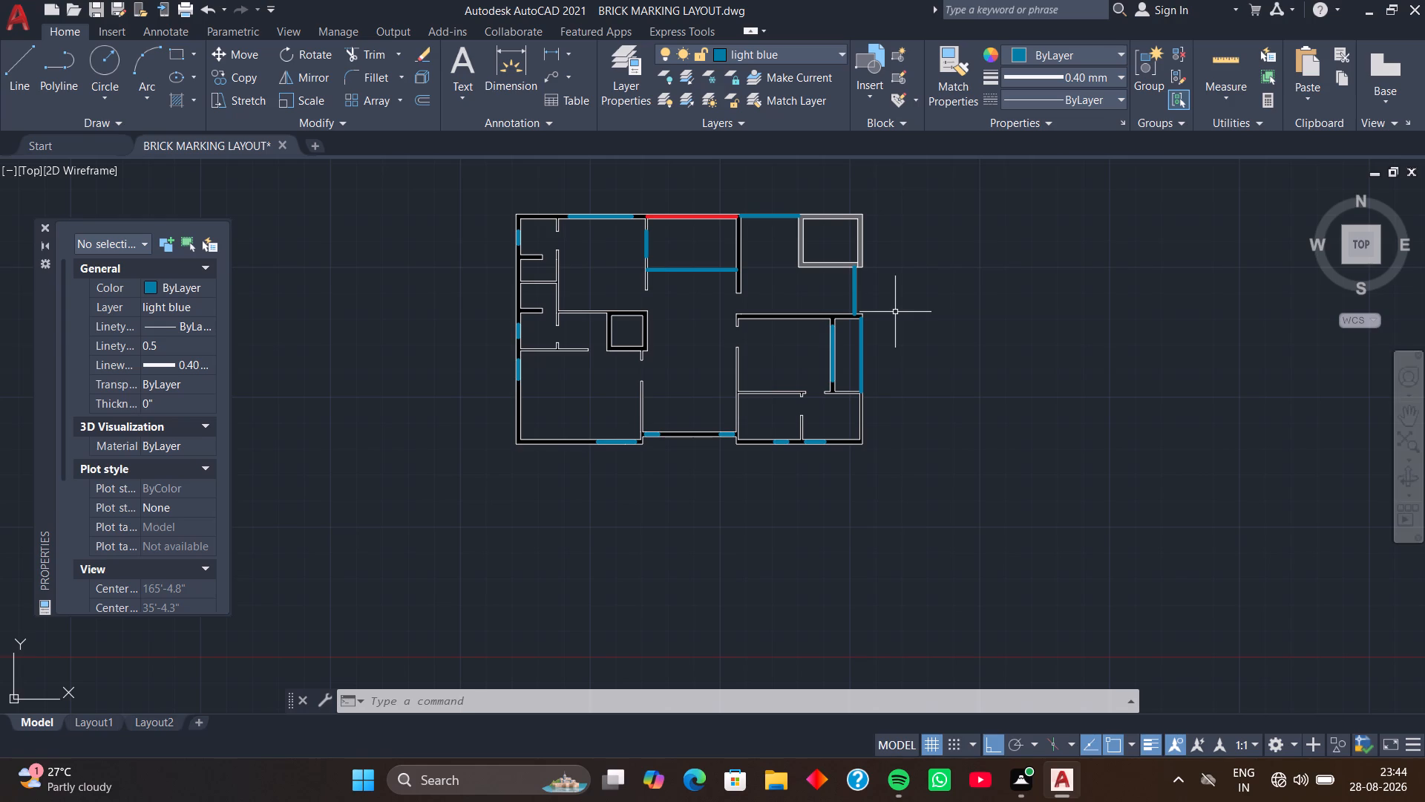
left_click(845, 54)
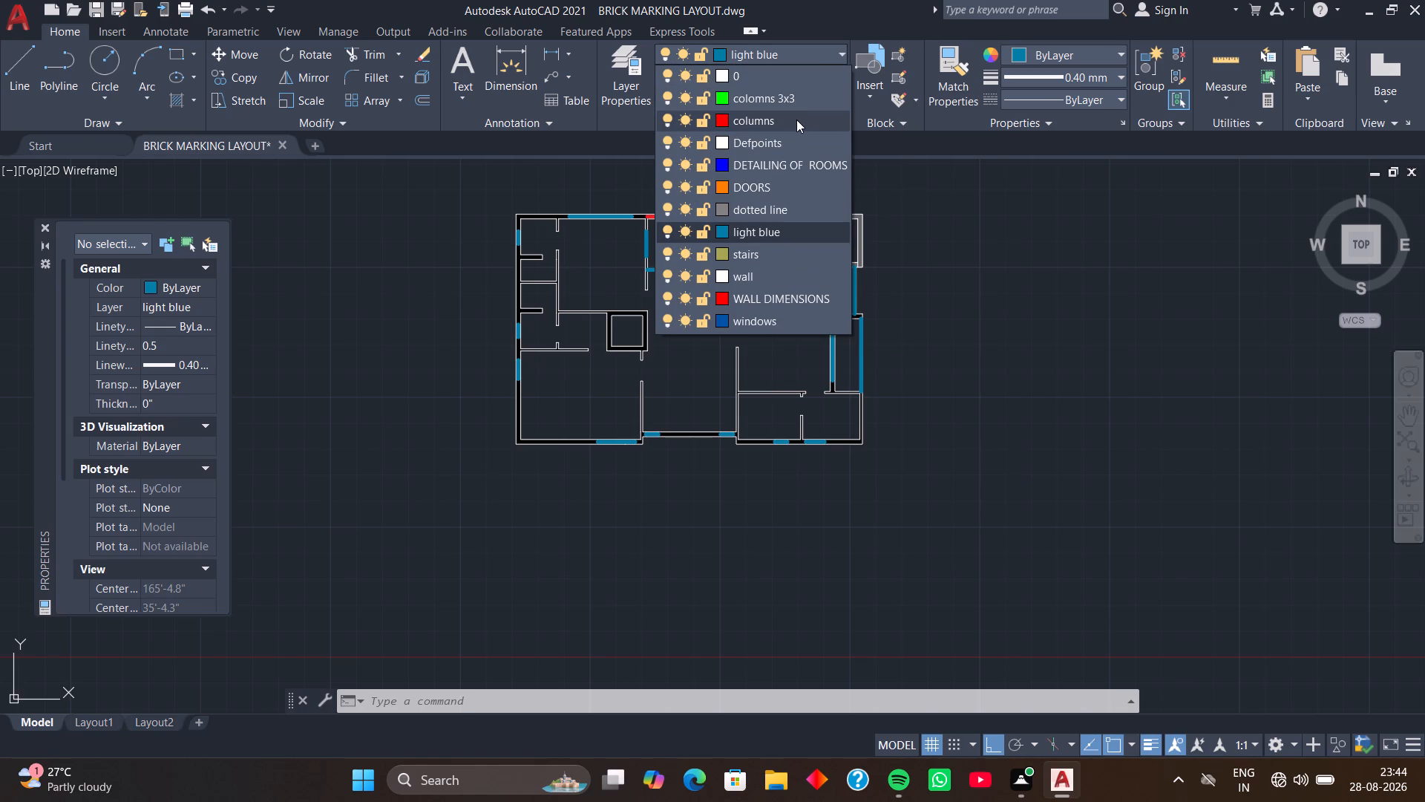
left_click(796, 120)
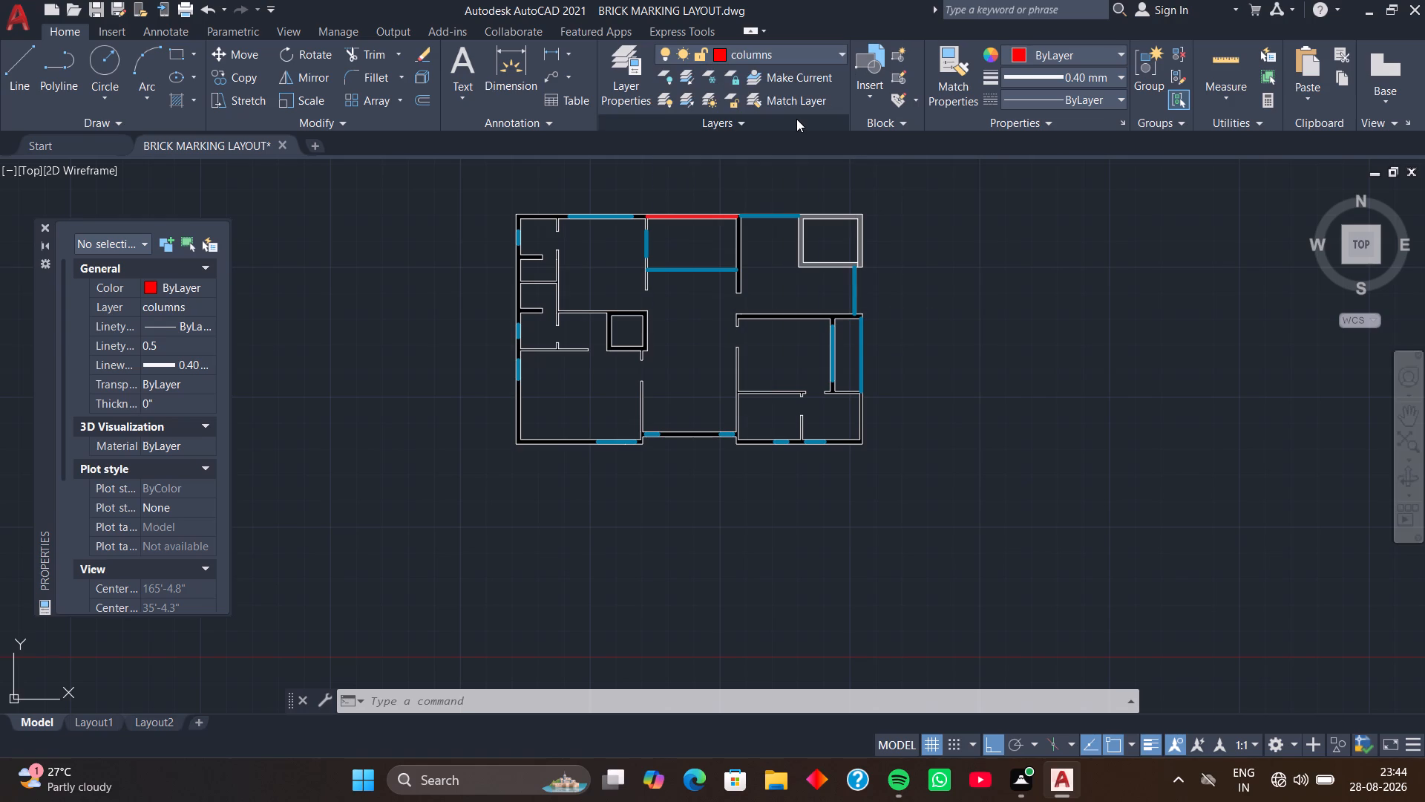
left_click(1121, 96)
left_click(1098, 163)
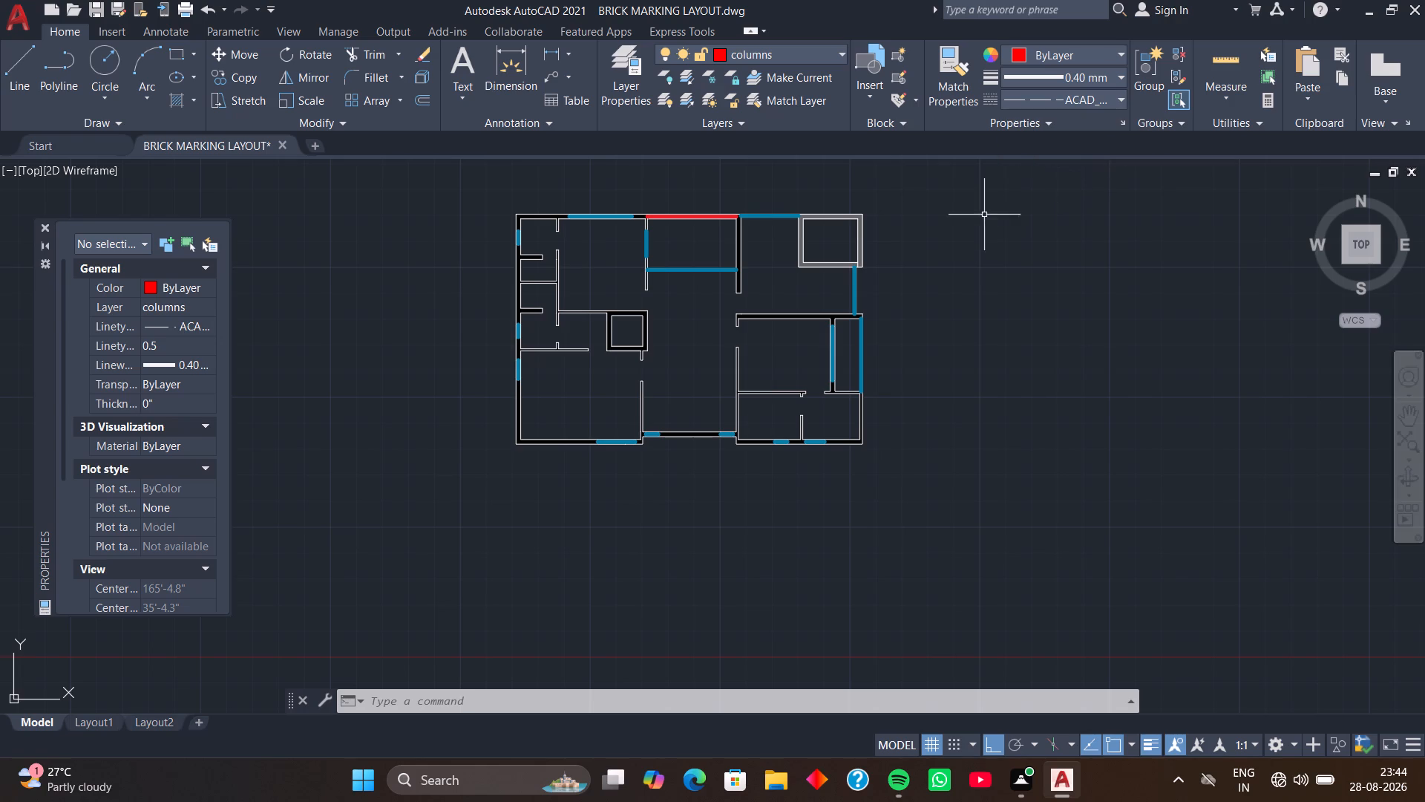
Set the lineweight to ByLayer and draw two crossing dashed red diagonals between the inner corners of the room with the red line.
middle_click_drag(742, 270, 862, 291)
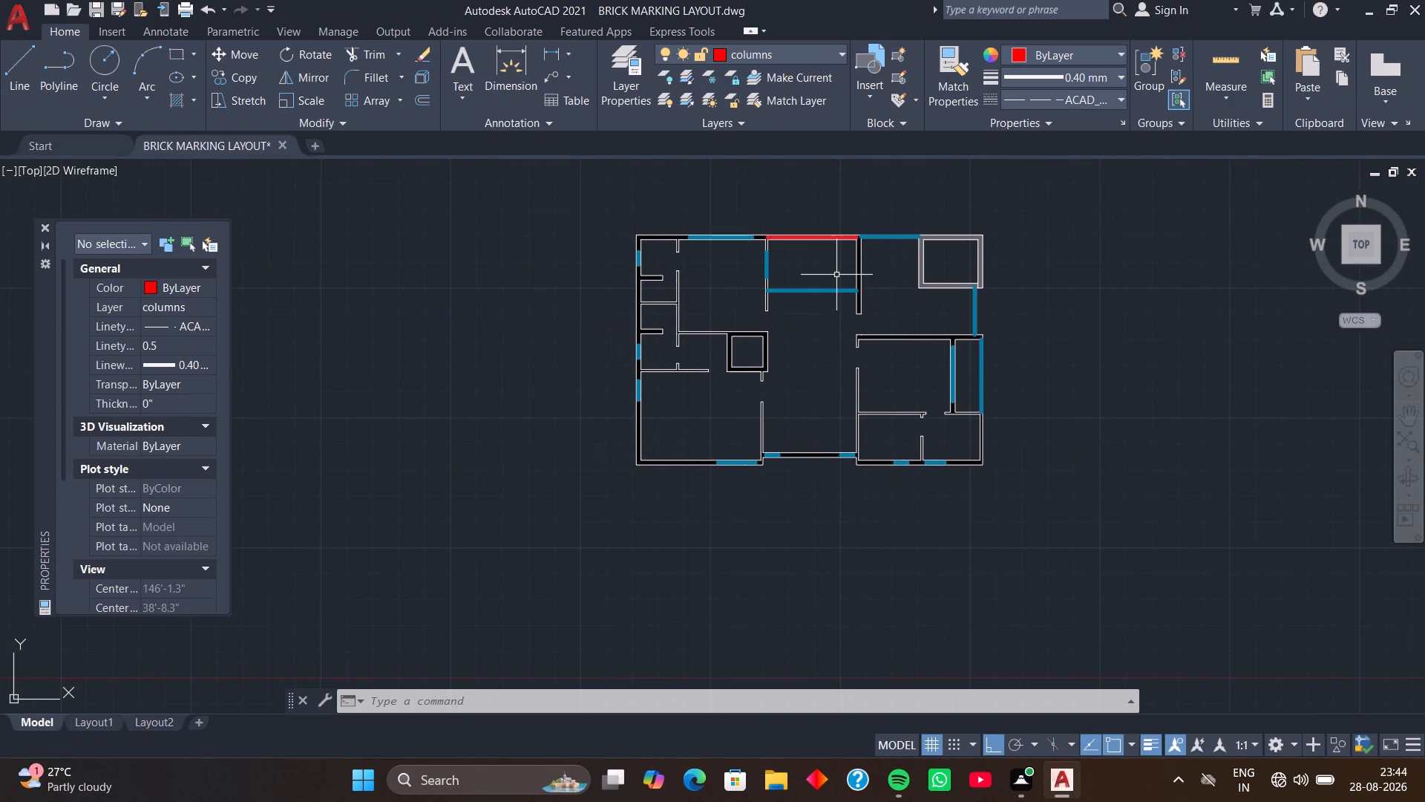
type("L")
key("space")
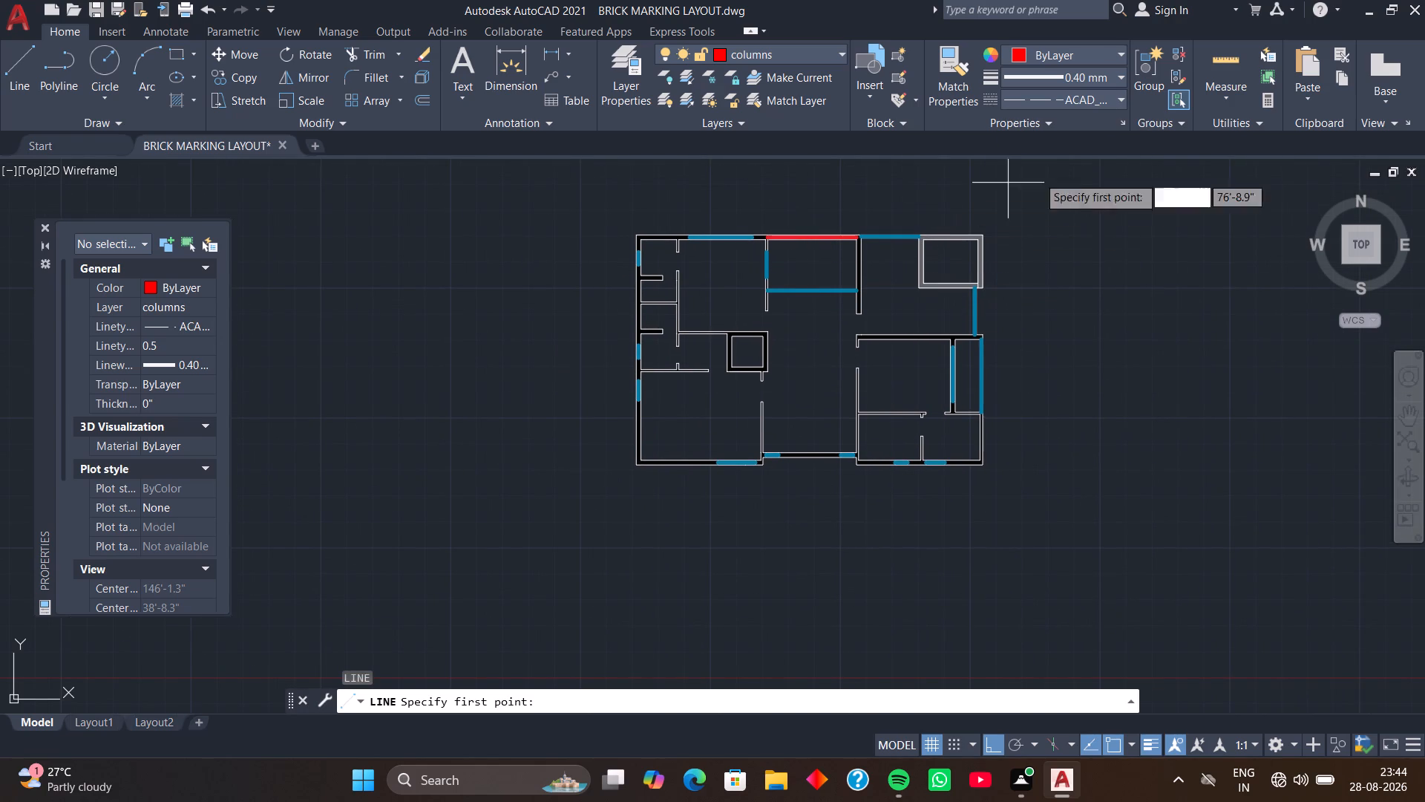
left_click(1117, 75)
scroll(1072, 116, "up", 11)
left_click(1068, 106)
middle_click_drag(976, 217, 1004, 206)
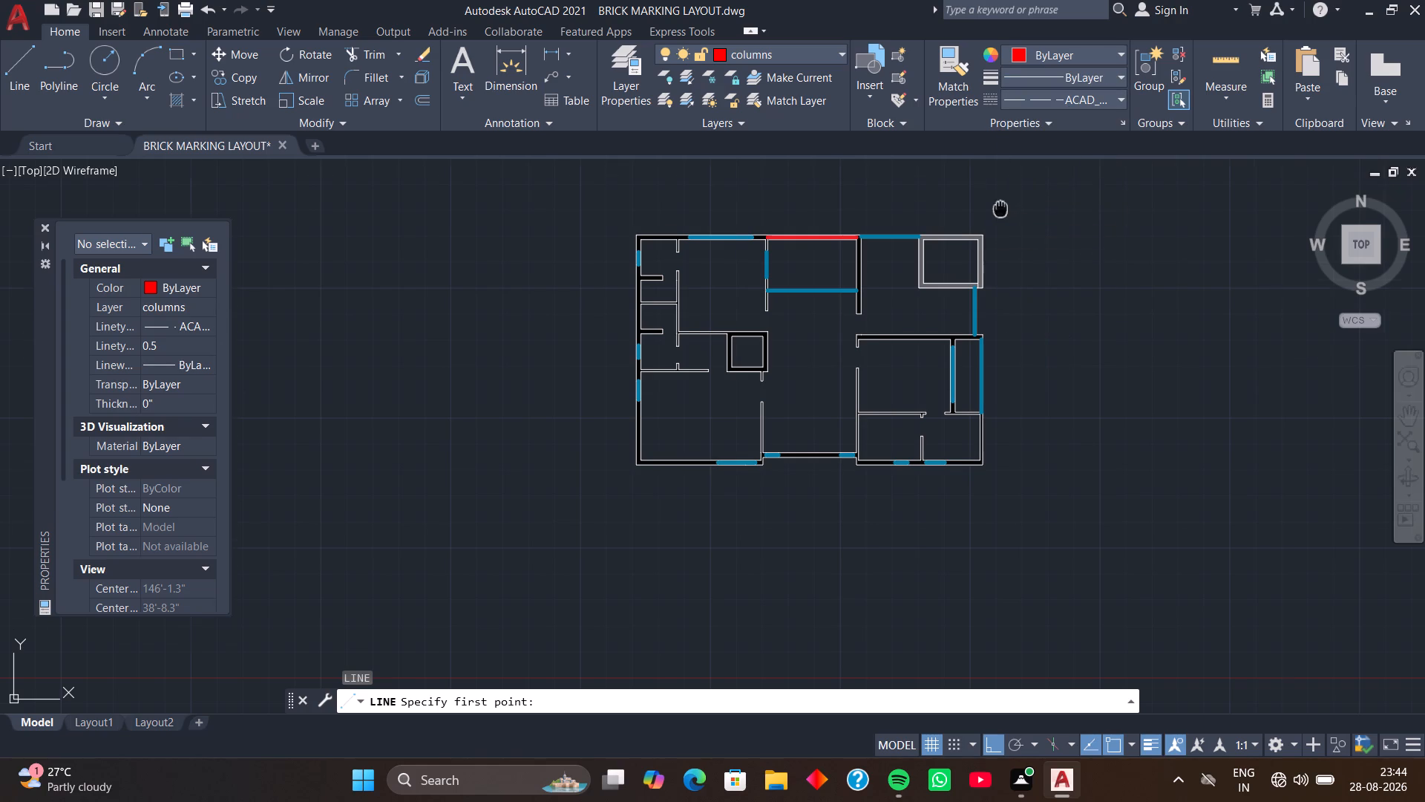
middle_click_drag(1004, 206, 1007, 203)
scroll(862, 249, "up", 3)
middle_click_drag(763, 255, 830, 333)
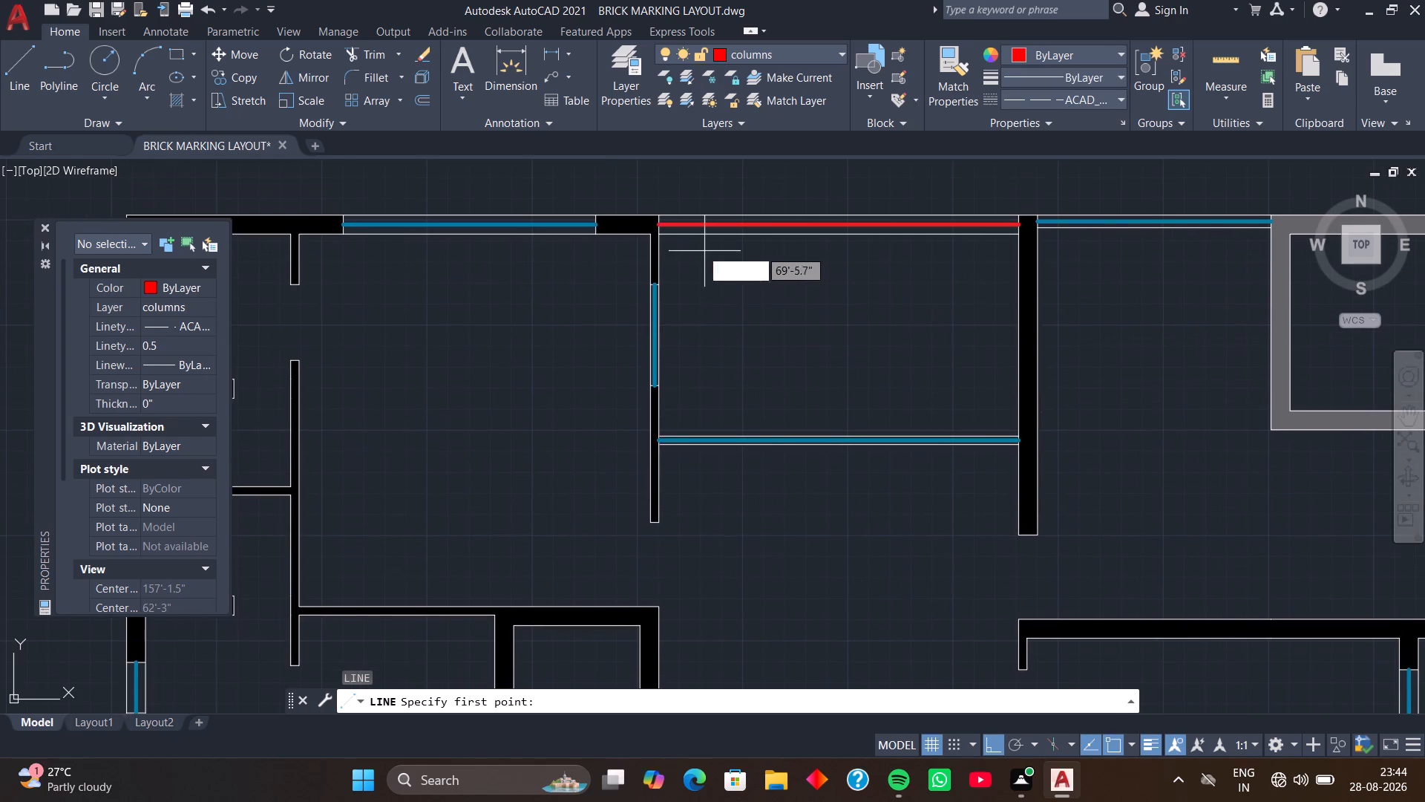
left_click(660, 238)
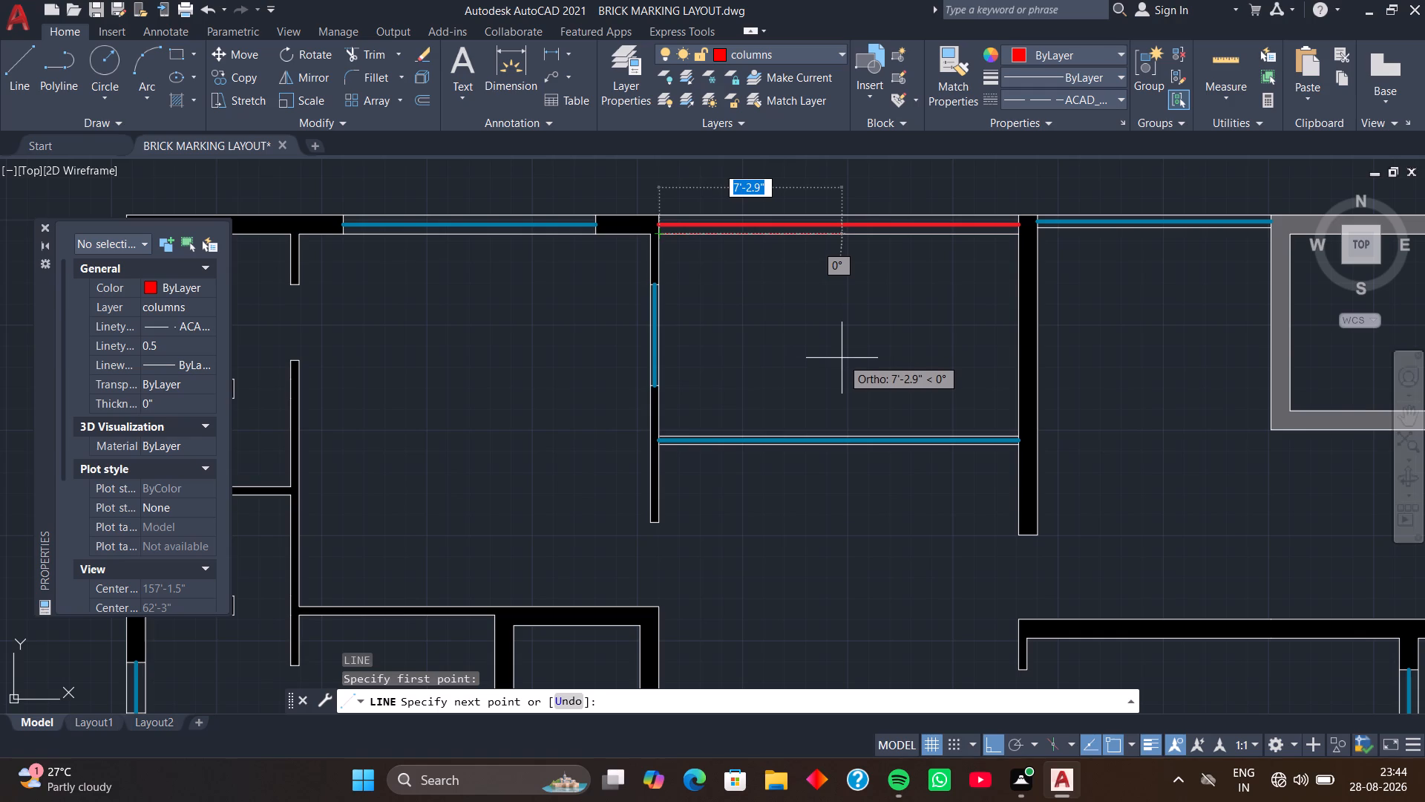
key("F8")
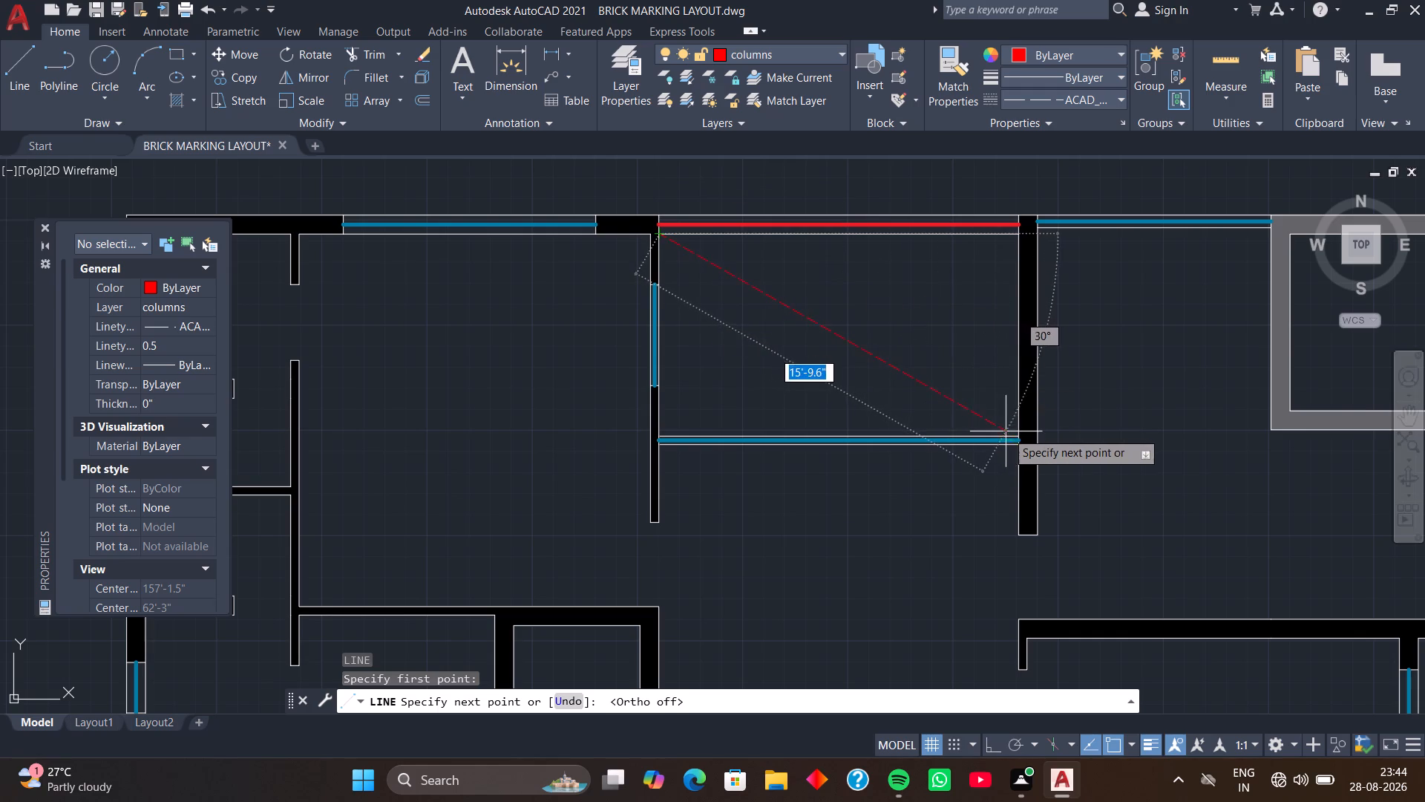
left_click(1015, 434)
key("space")
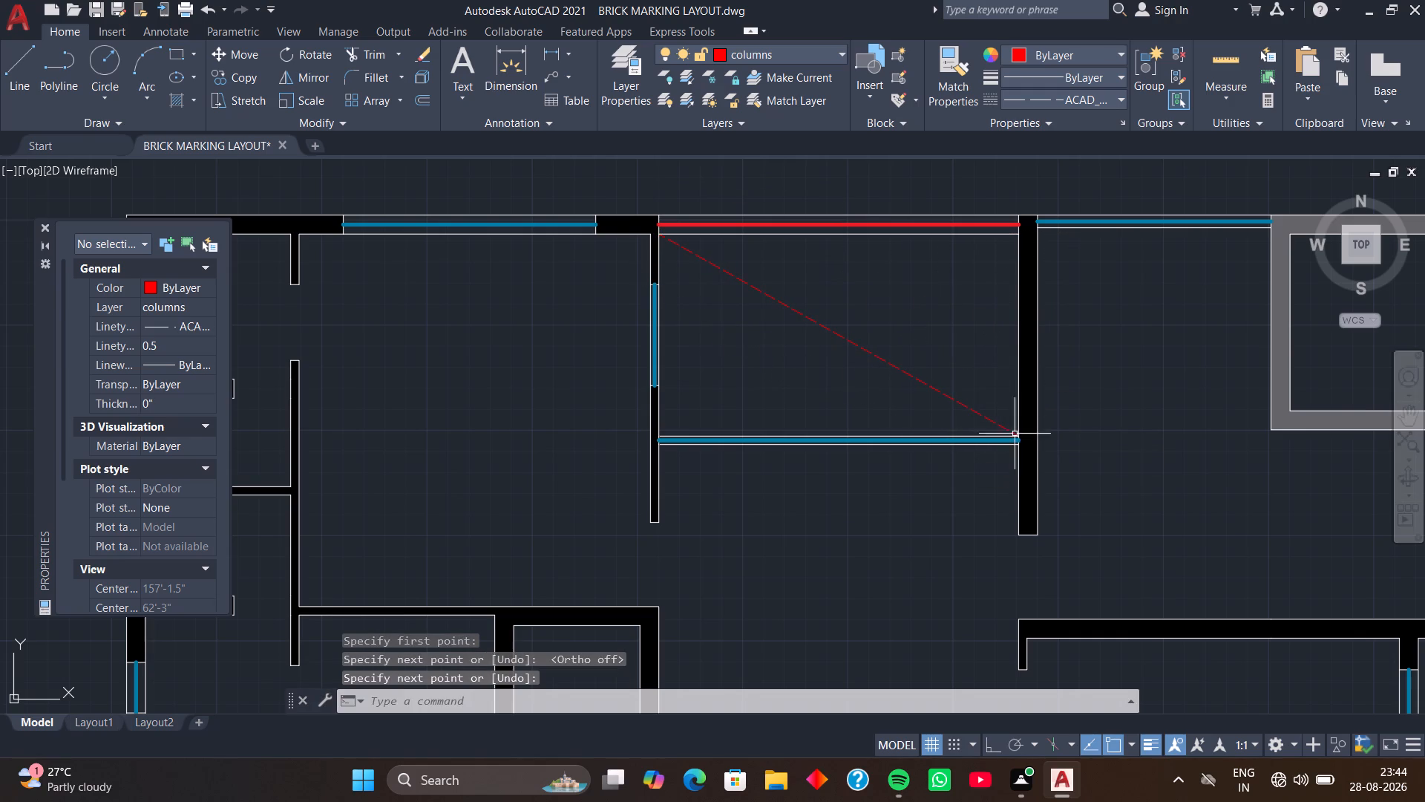
key("space")
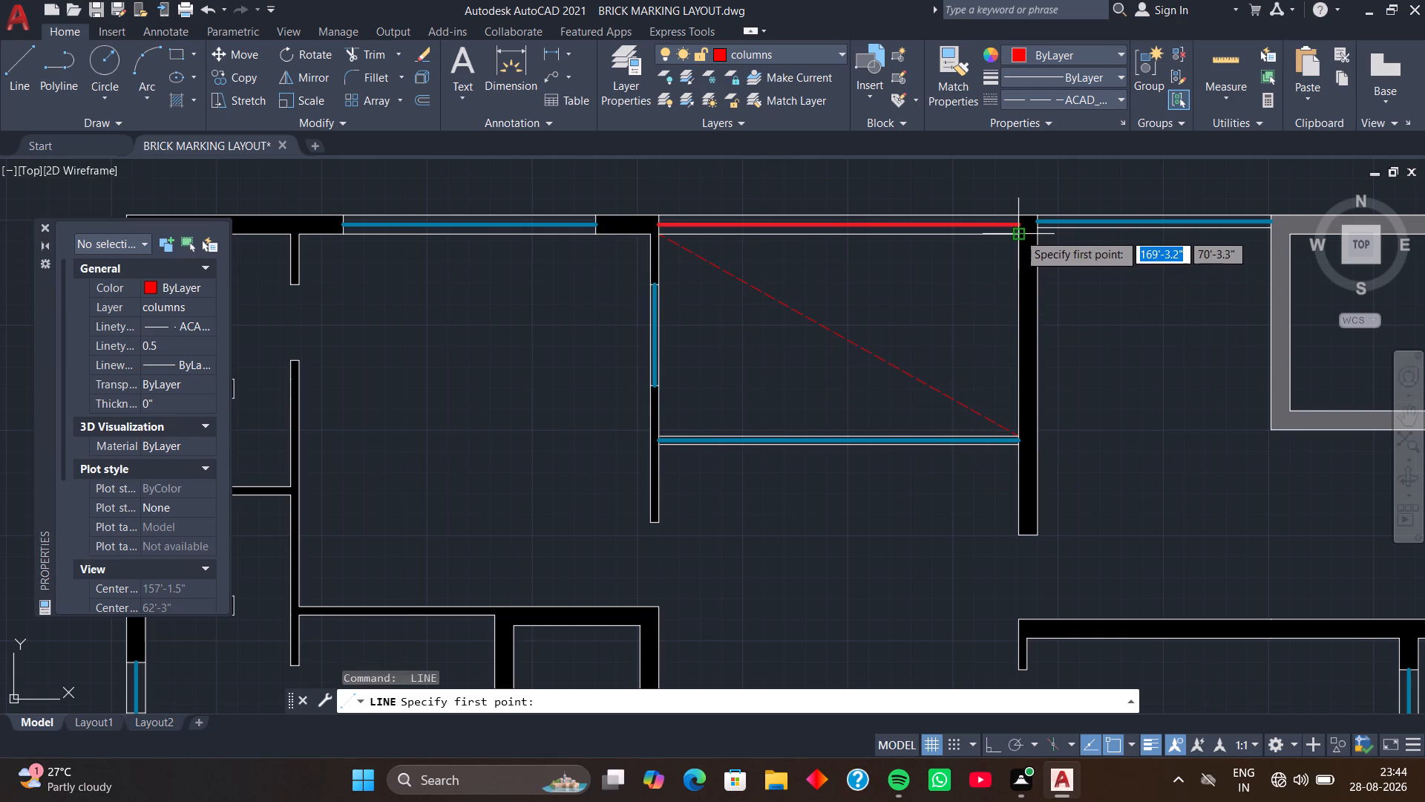
left_click(1018, 233)
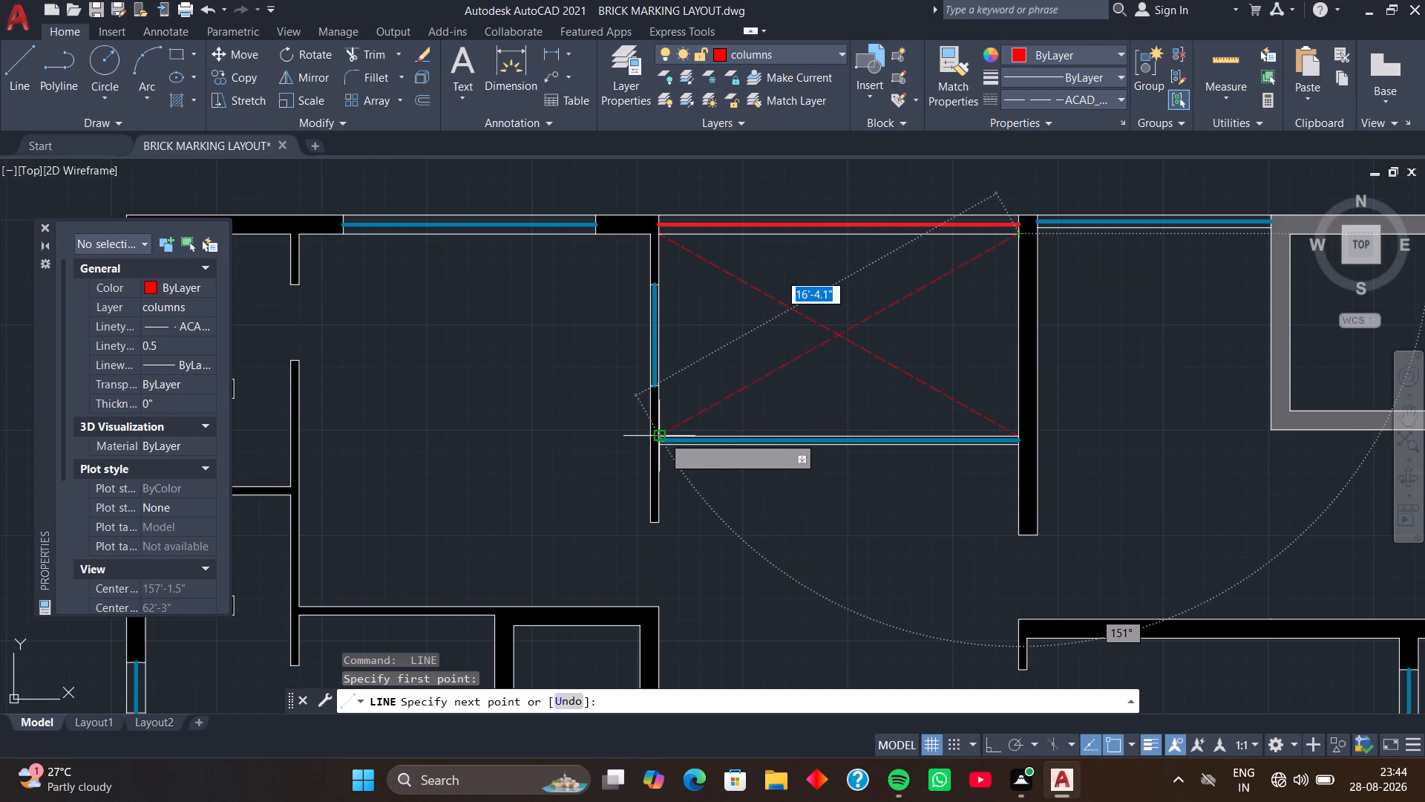
left_click(663, 436)
key("space")
Set the linetype for new objects back to ByLayer.
scroll(799, 364, "down", 1)
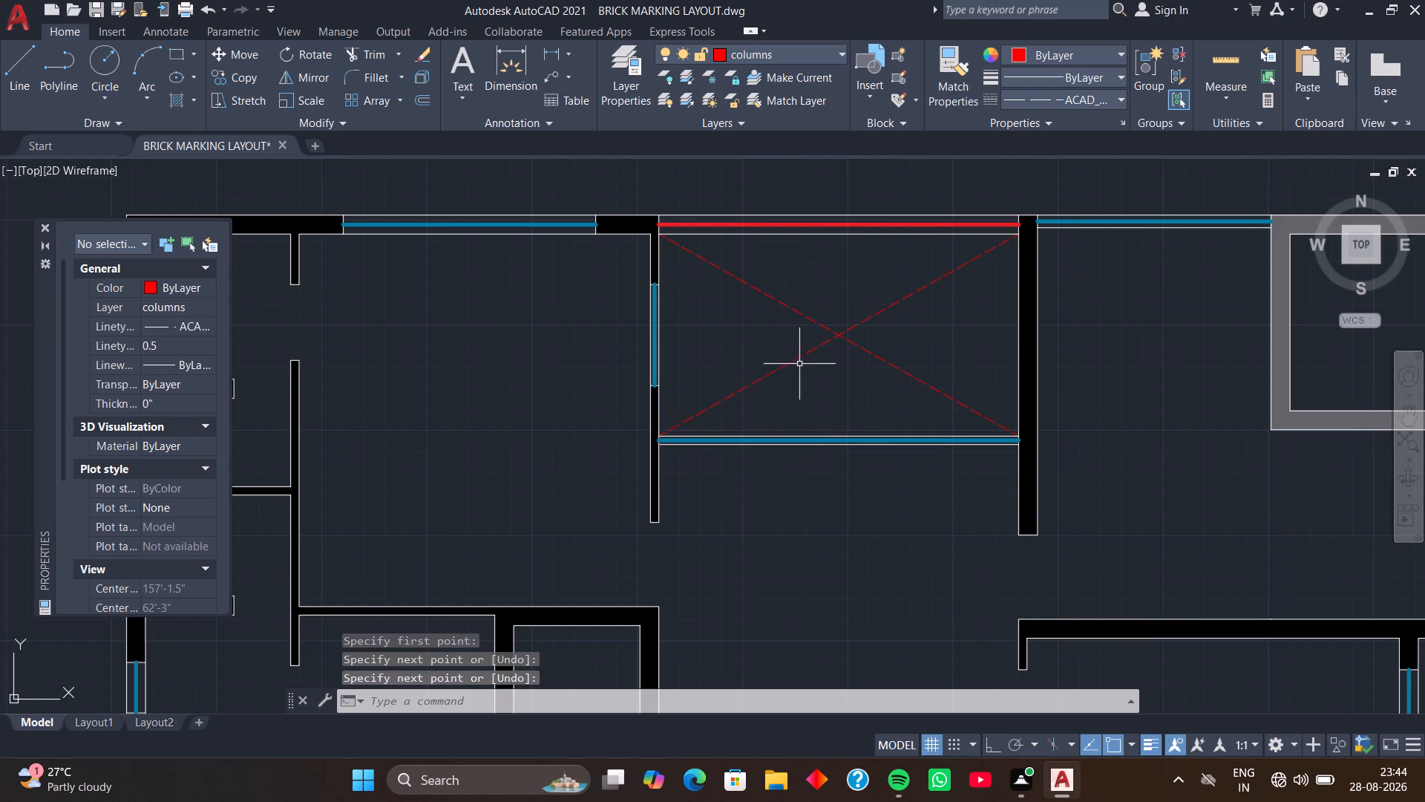
scroll(799, 364, "down", 1)
middle_click_drag(806, 379, 806, 349)
scroll(806, 349, "up", 1)
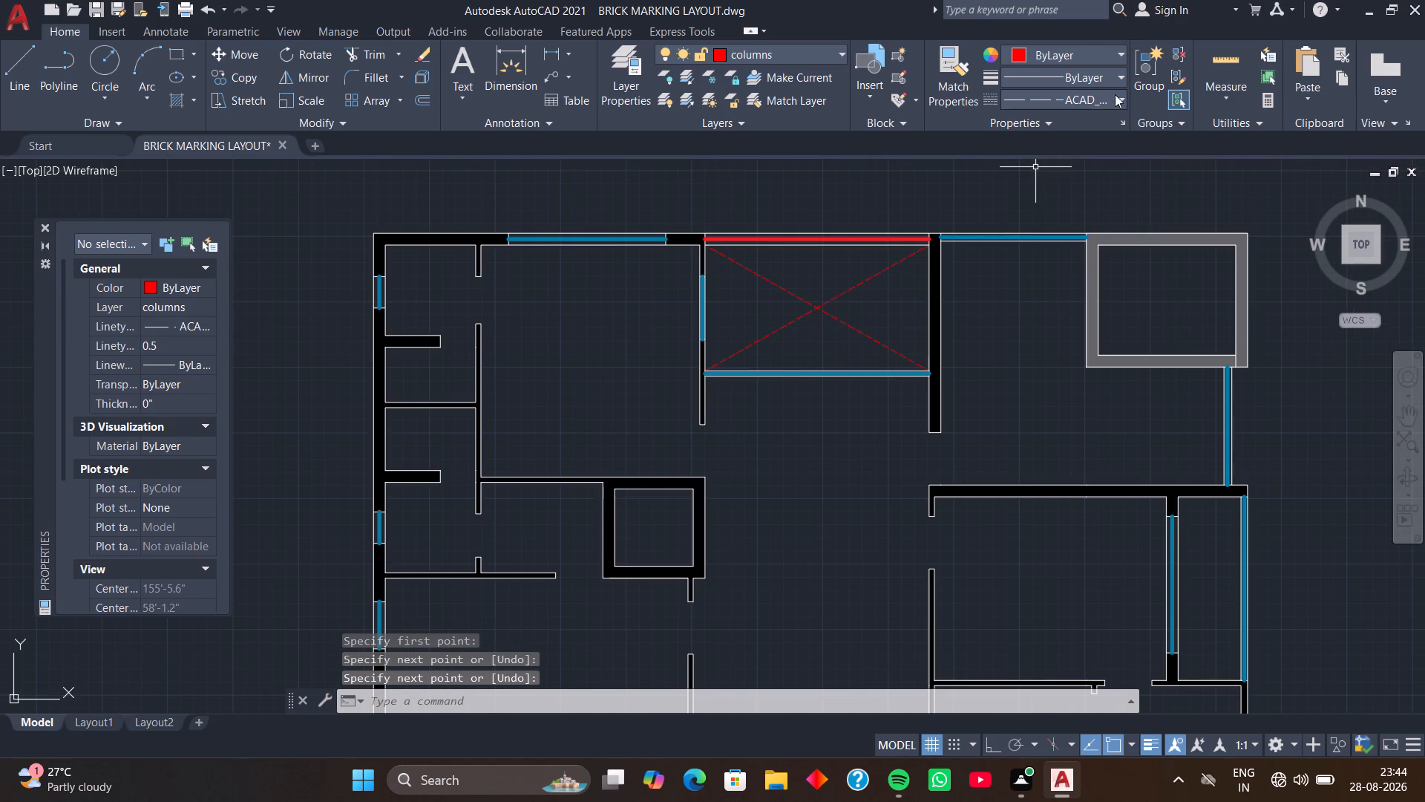
left_click(1117, 95)
left_click(1069, 124)
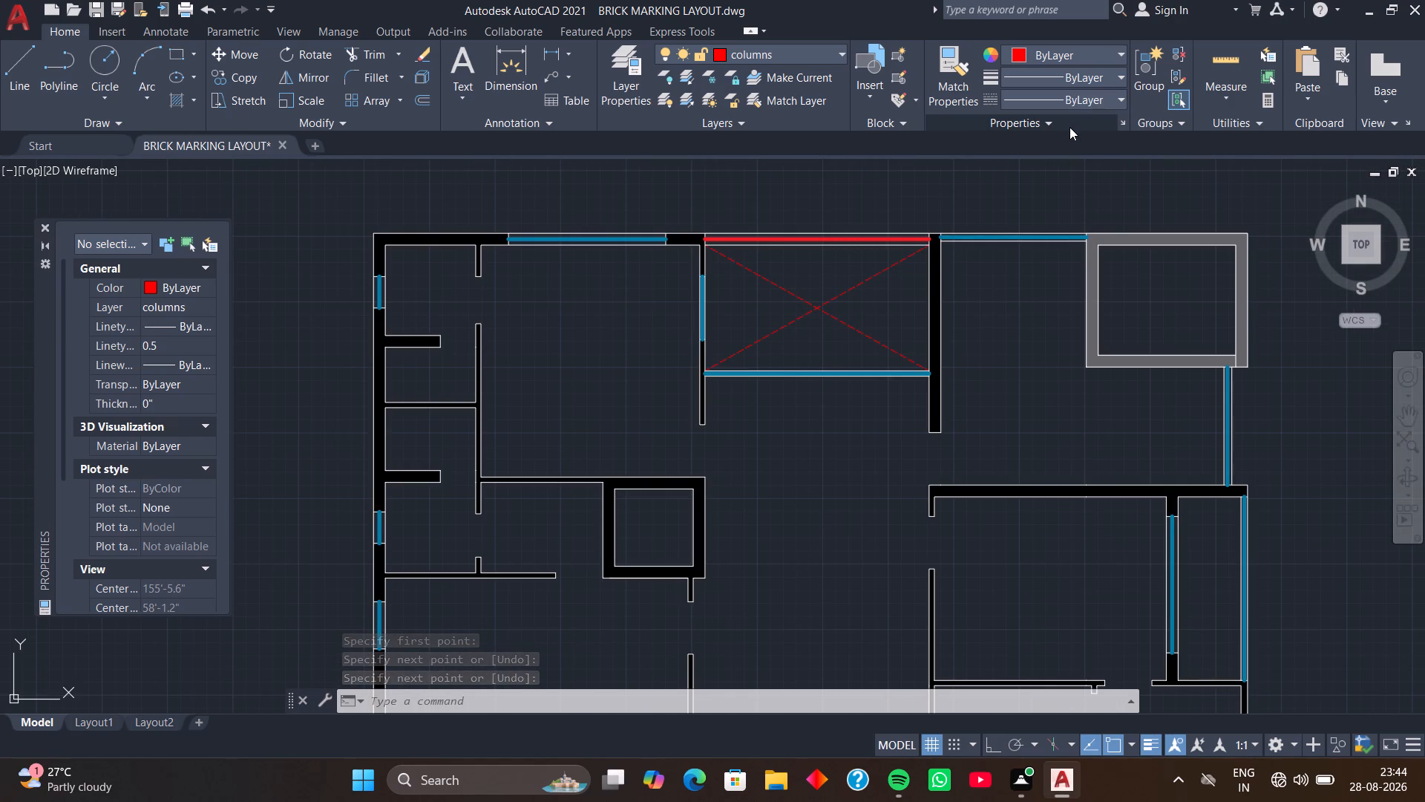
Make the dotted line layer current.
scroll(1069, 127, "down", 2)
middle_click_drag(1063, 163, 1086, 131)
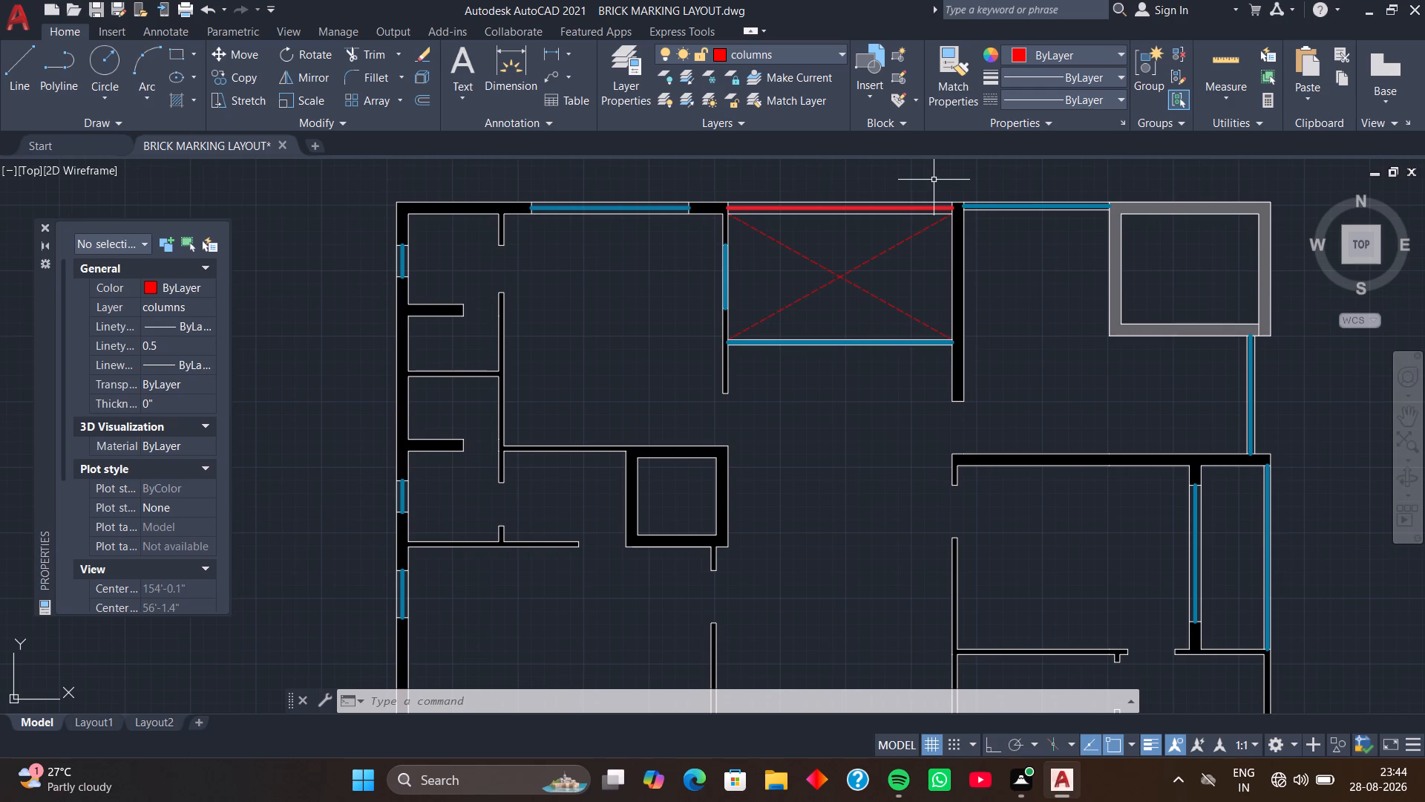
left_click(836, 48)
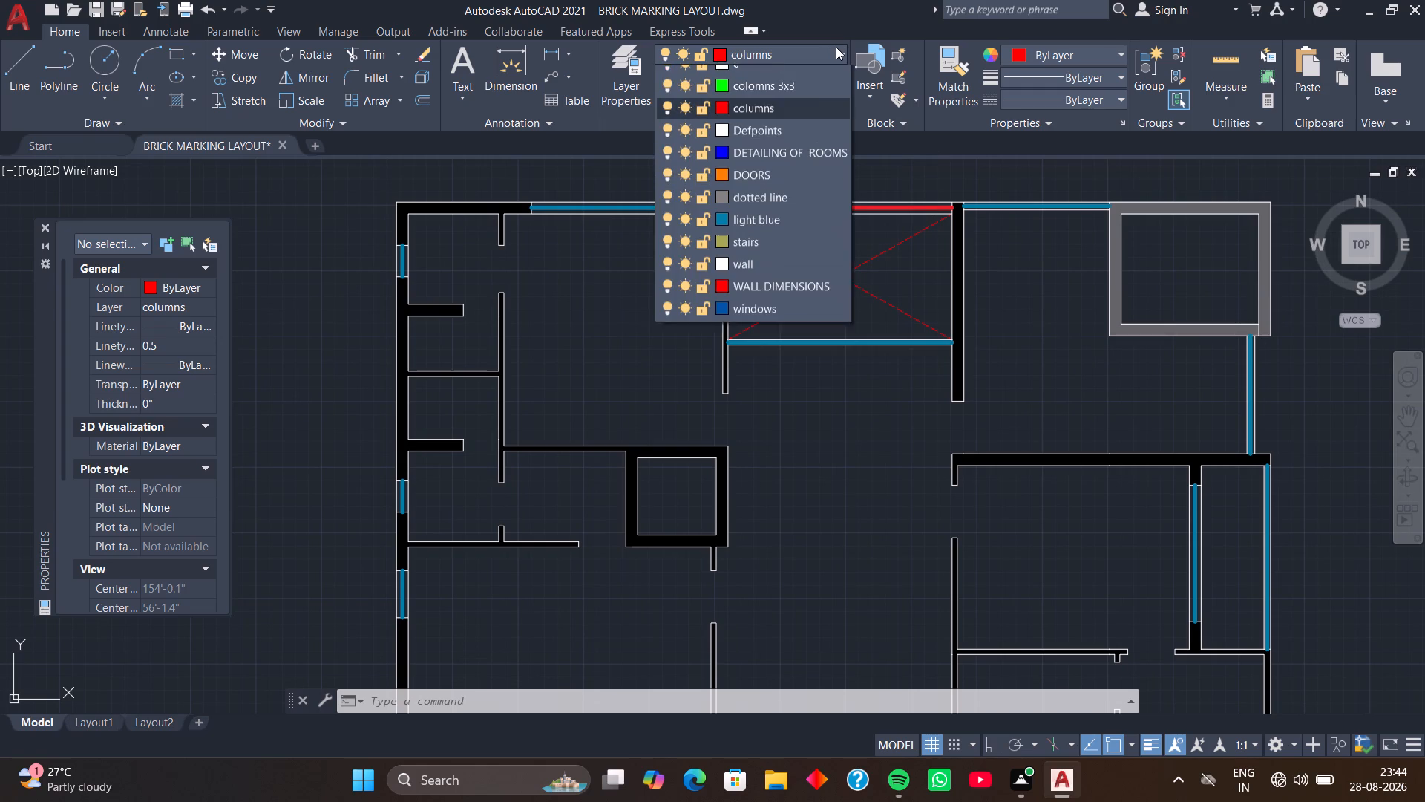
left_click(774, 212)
Delete the solid black hatch that fills the central shaft's walls and the connected northwest walls.
middle_click_drag(798, 359, 803, 261)
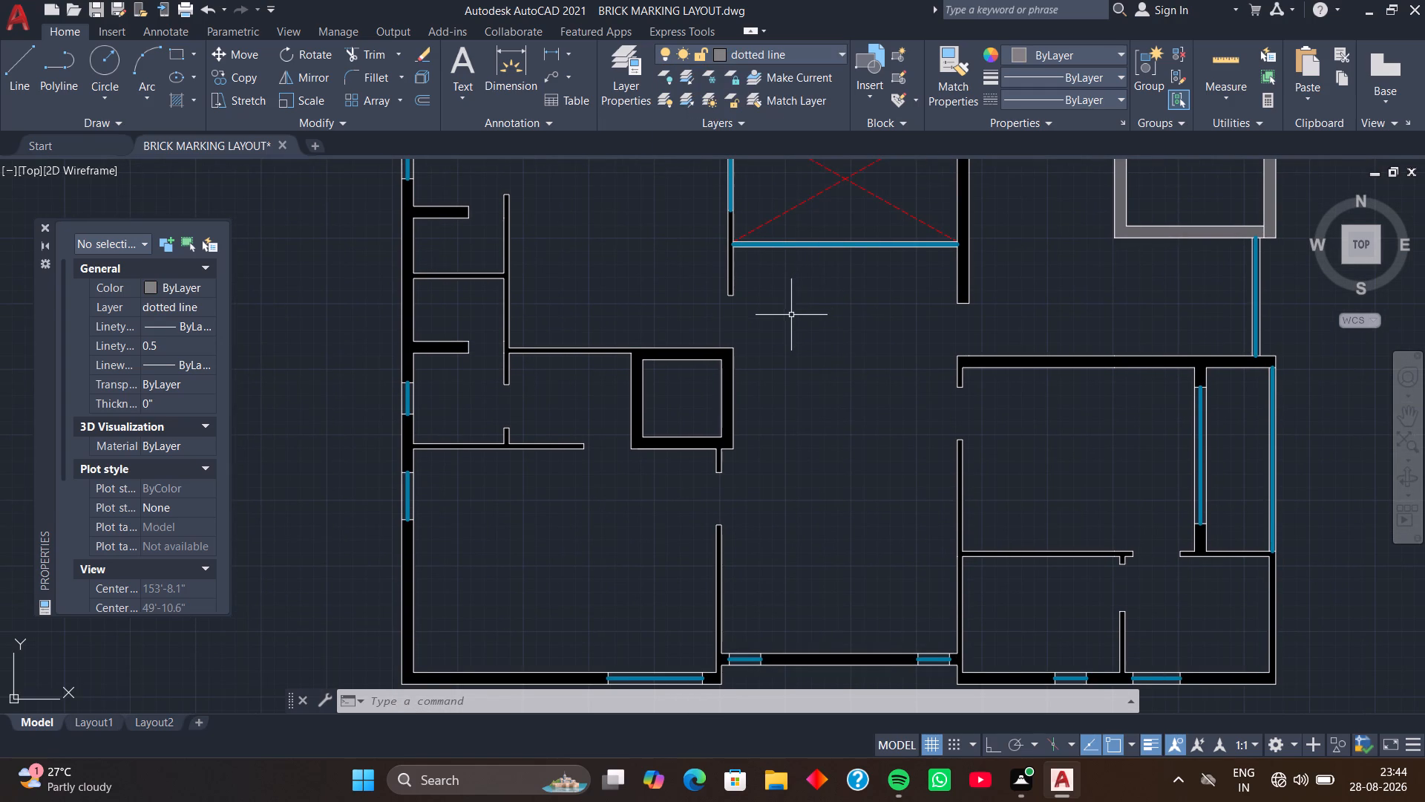
middle_click_drag(788, 320, 823, 252)
middle_click_drag(821, 345, 819, 308)
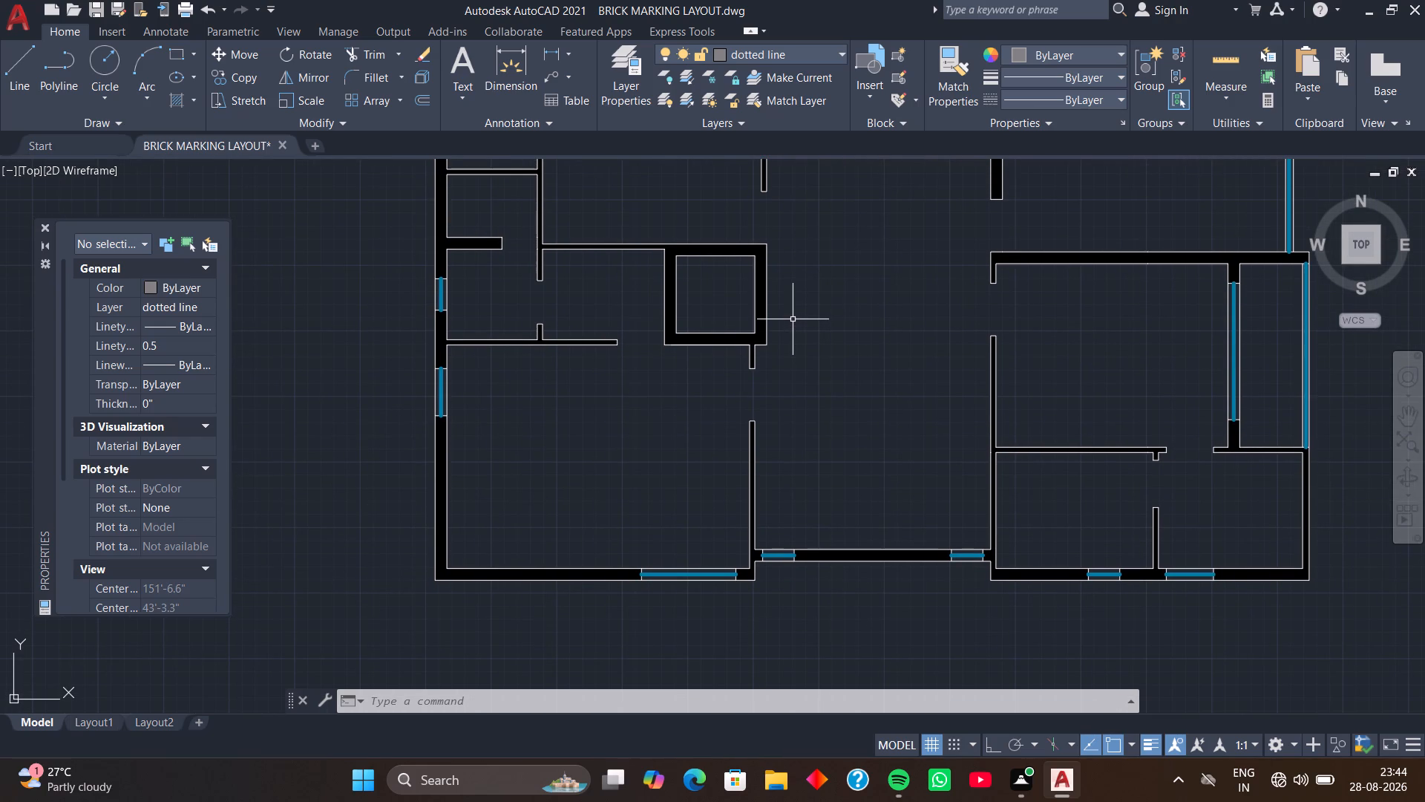
middle_click_drag(772, 303, 823, 300)
scroll(788, 281, "up", 3)
scroll(816, 366, "down", 1)
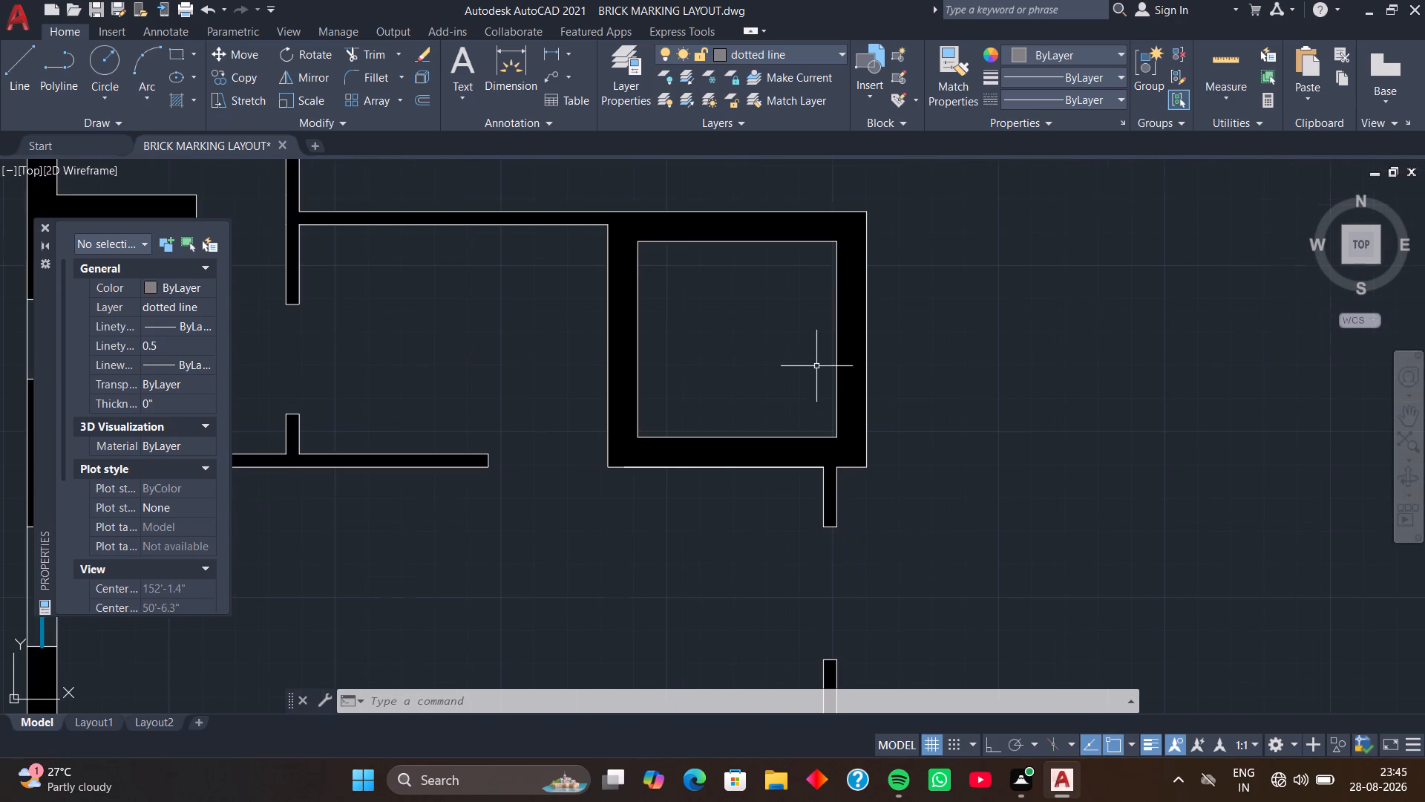
left_click(861, 363)
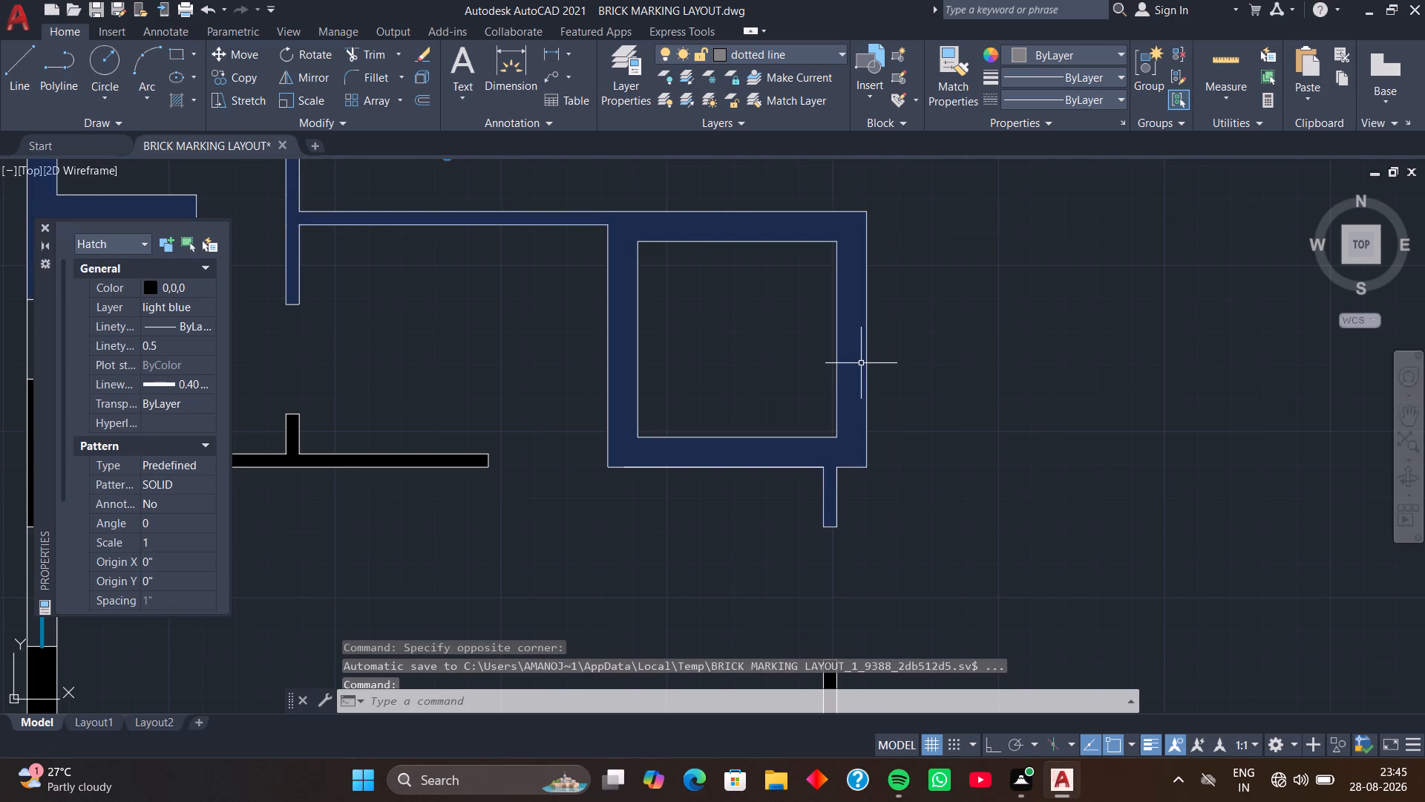
key("Delete")
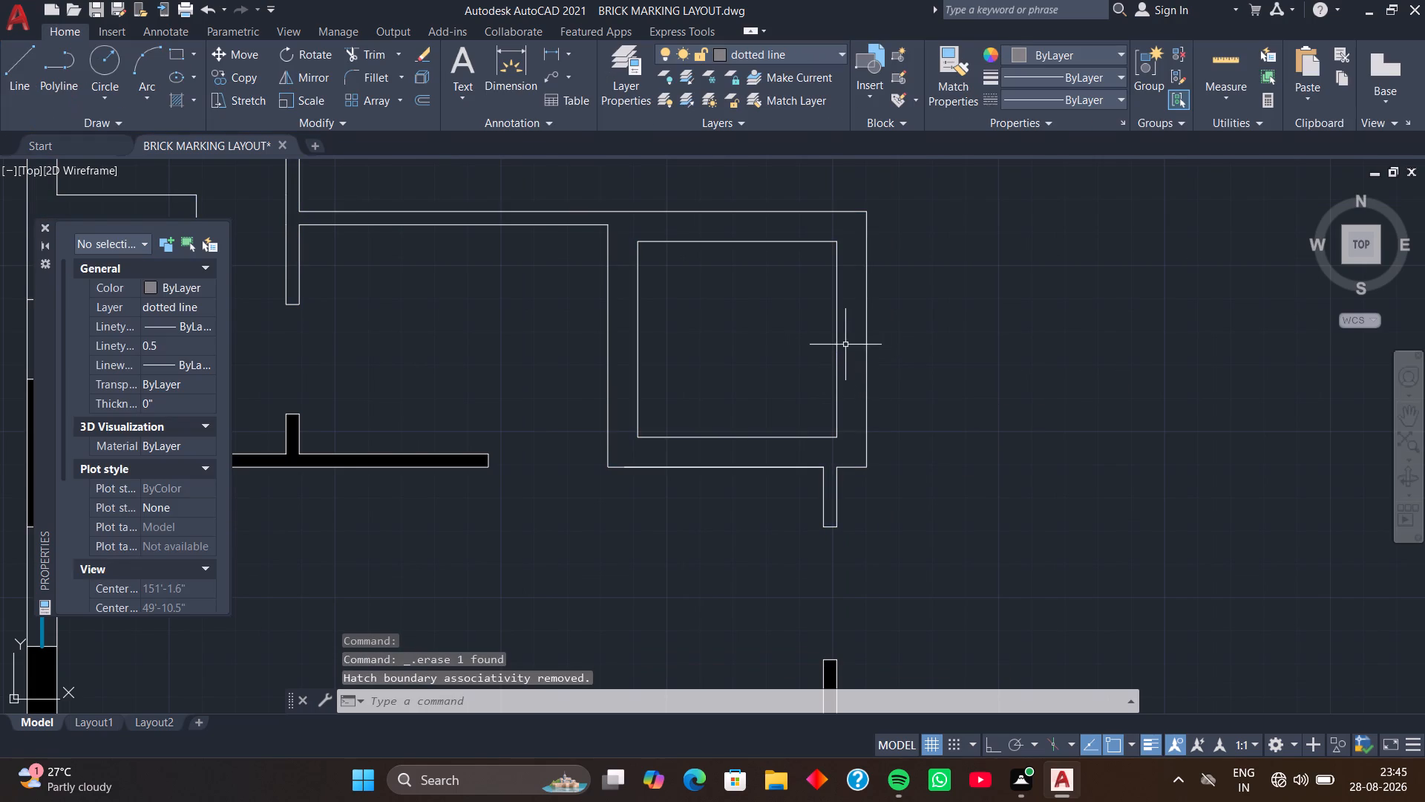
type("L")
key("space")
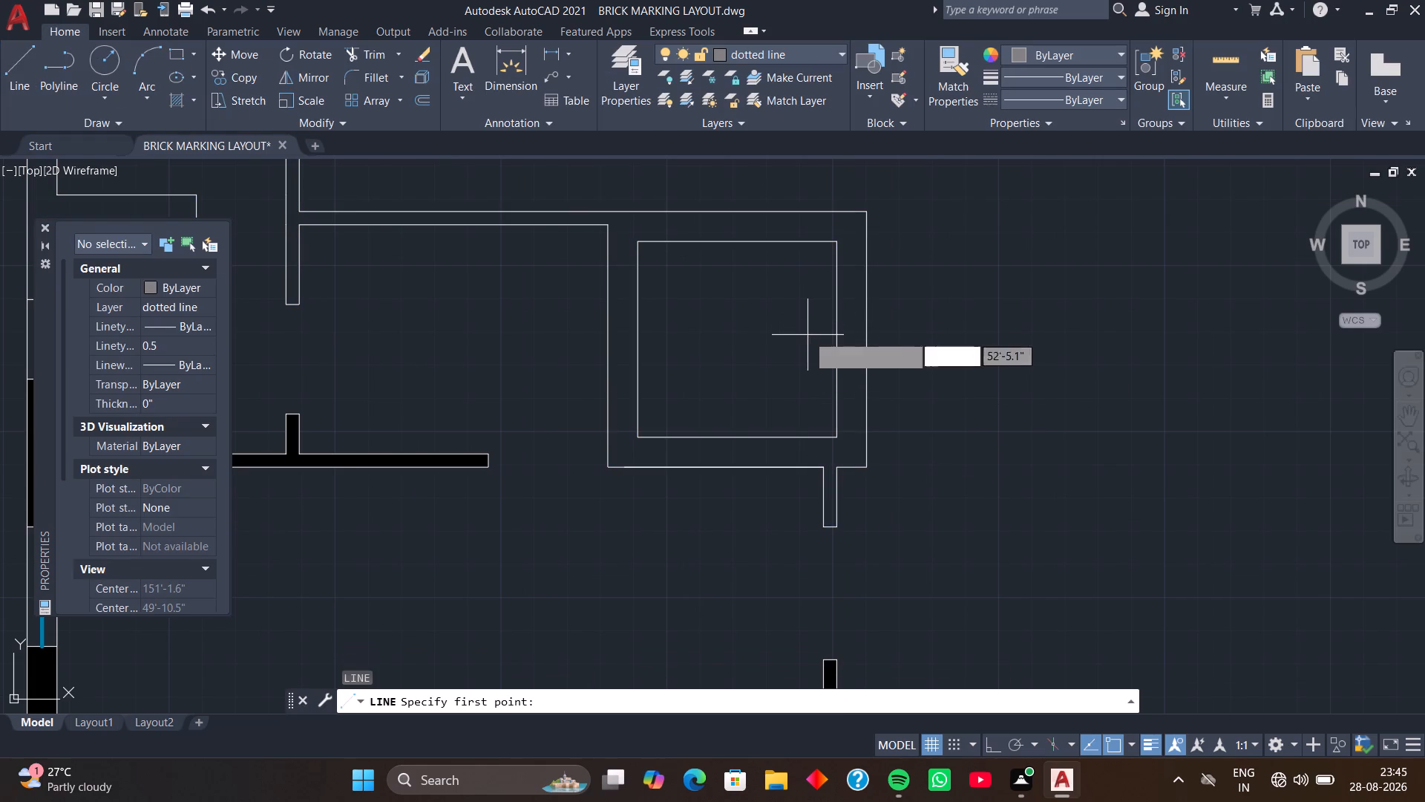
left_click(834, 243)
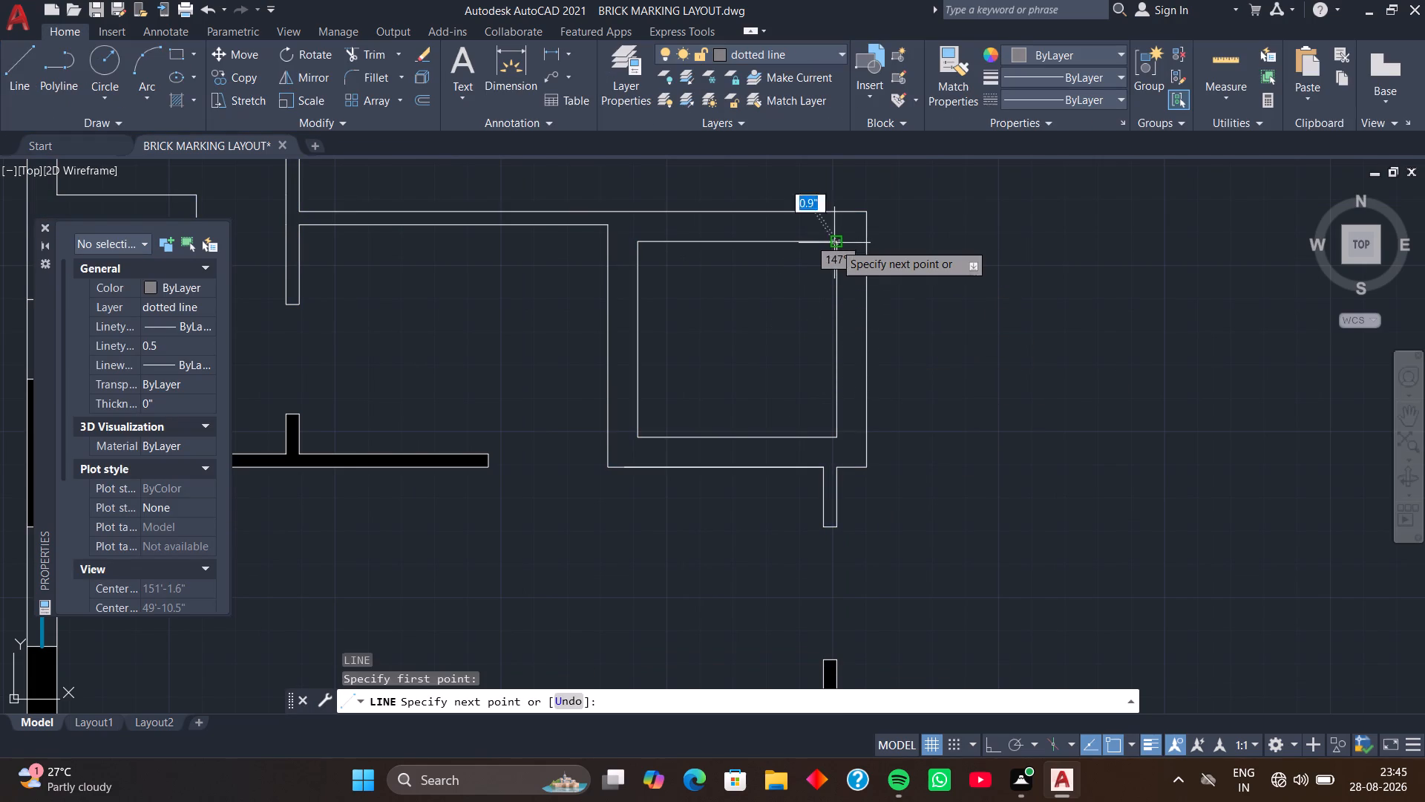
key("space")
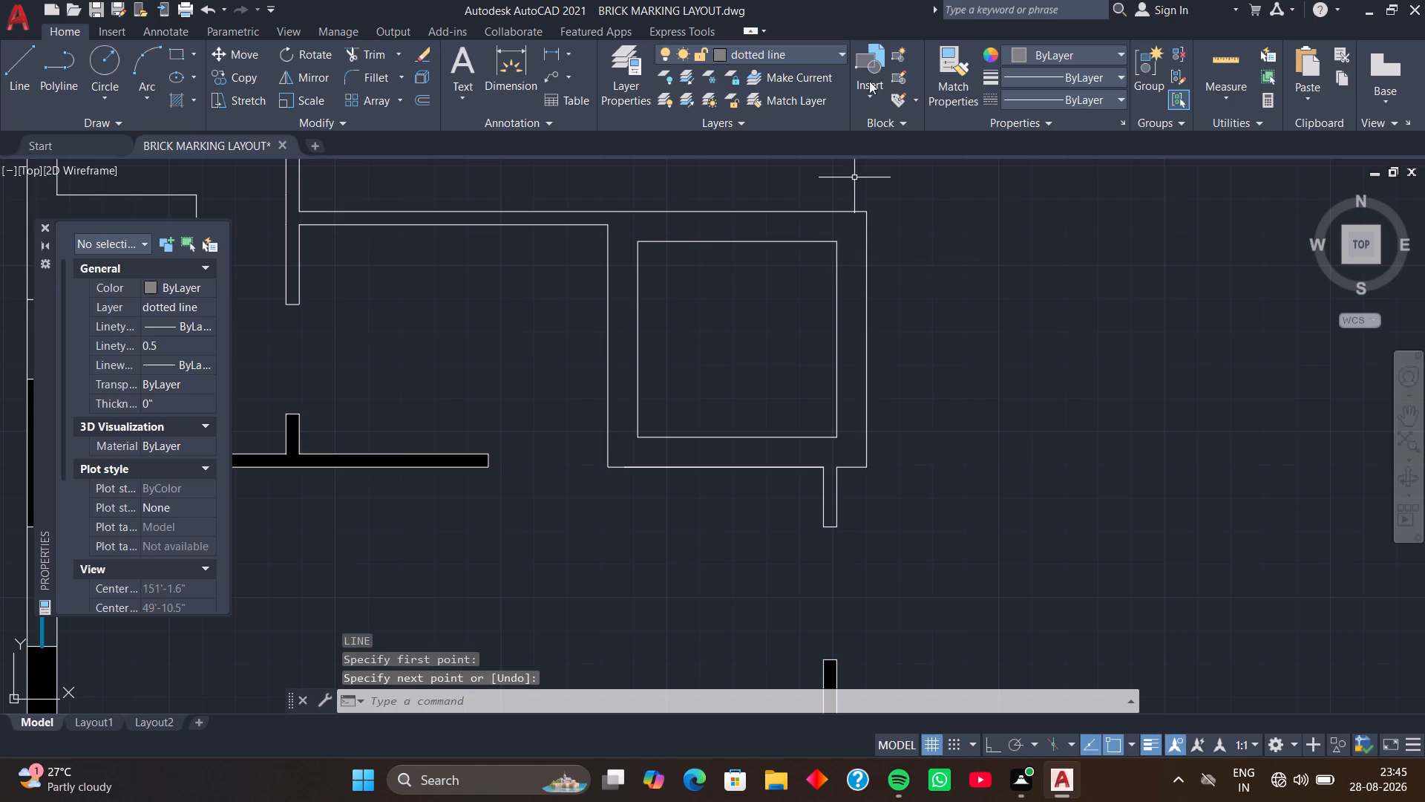
Make the wall layer current and draw a short line across the central shaft's east wall from its northeast inner corner.
left_click(838, 51)
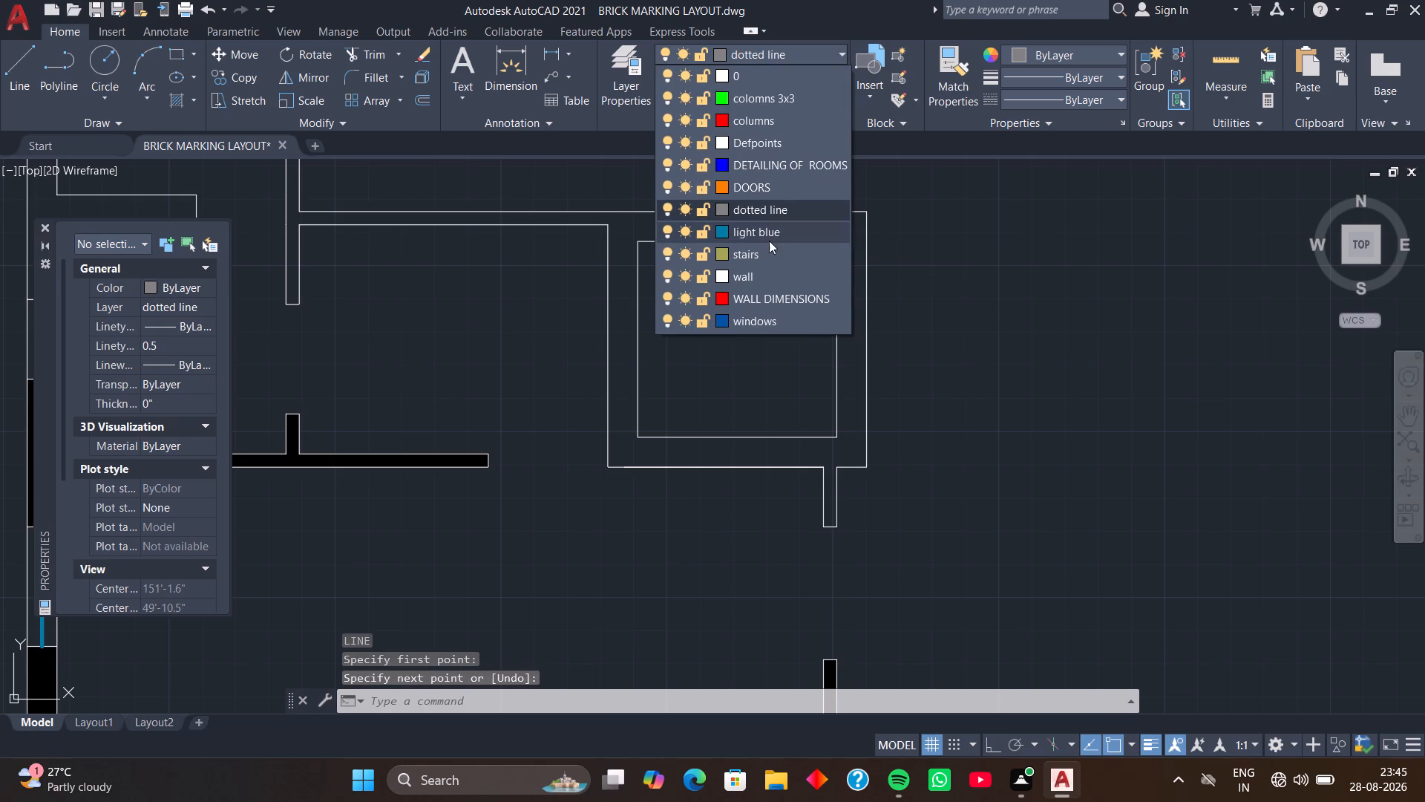
left_click(764, 278)
key("space")
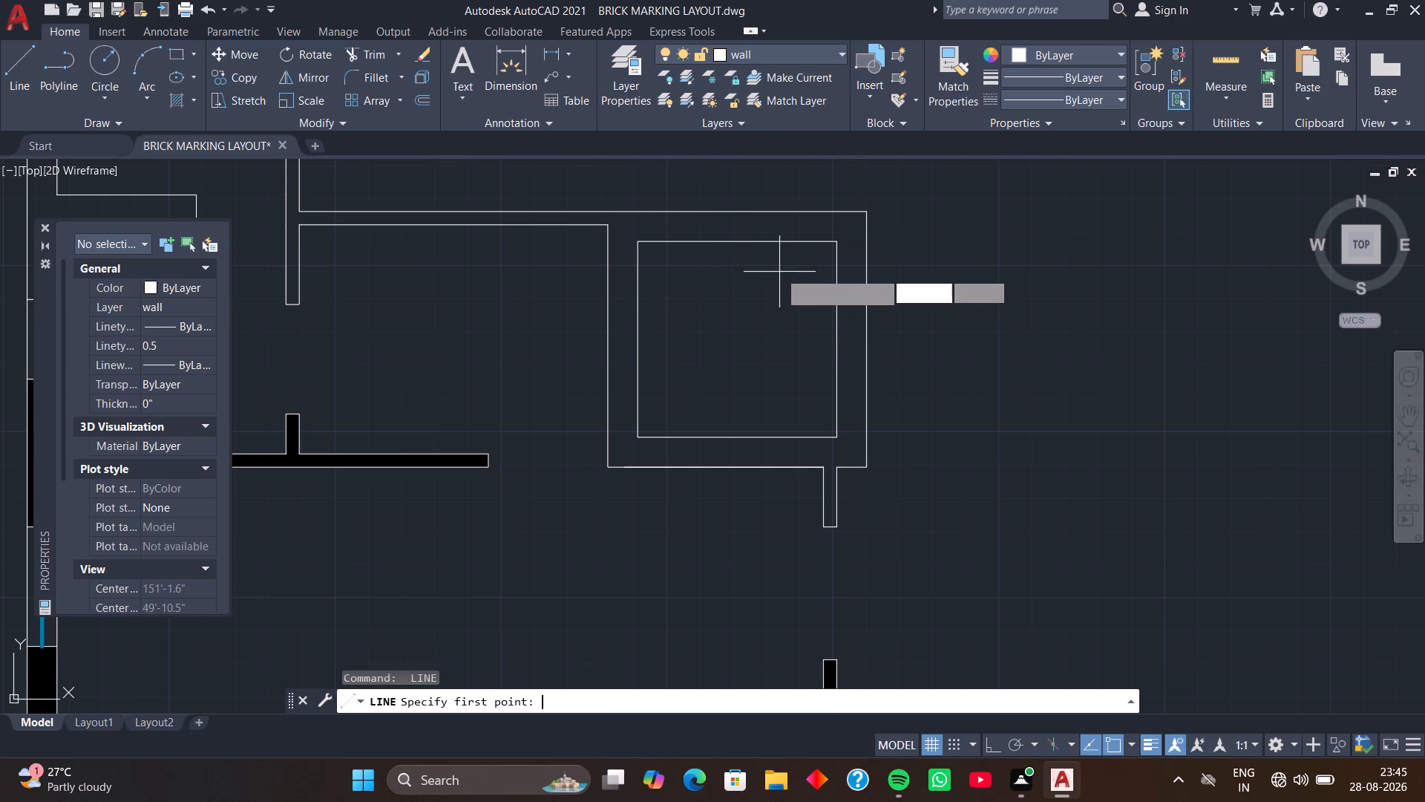
left_click(839, 244)
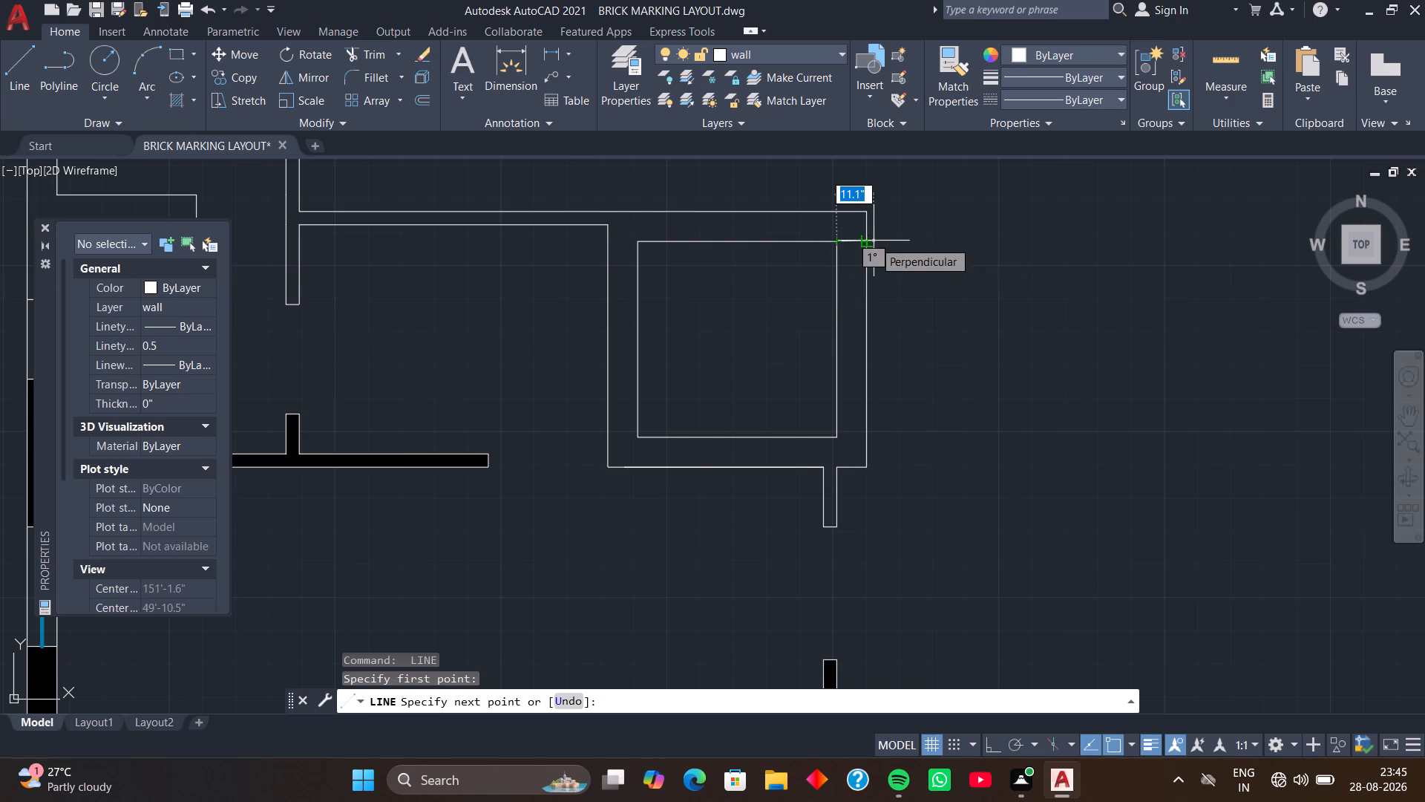
scroll(874, 241, "up", 1)
left_click(861, 241)
key("space")
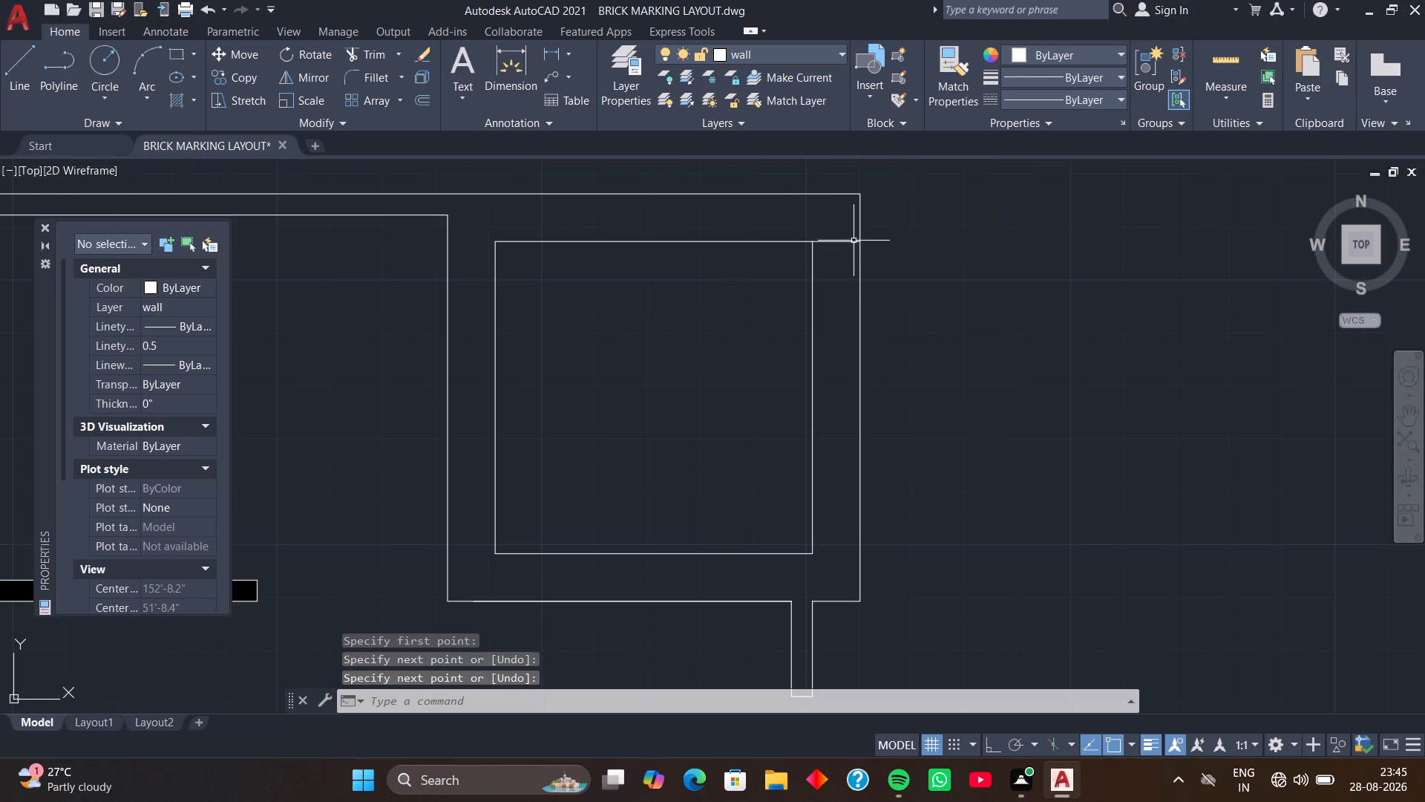
Move the new line across the shaft's east wall 9" south.
left_click(849, 242)
type("M")
key("space")
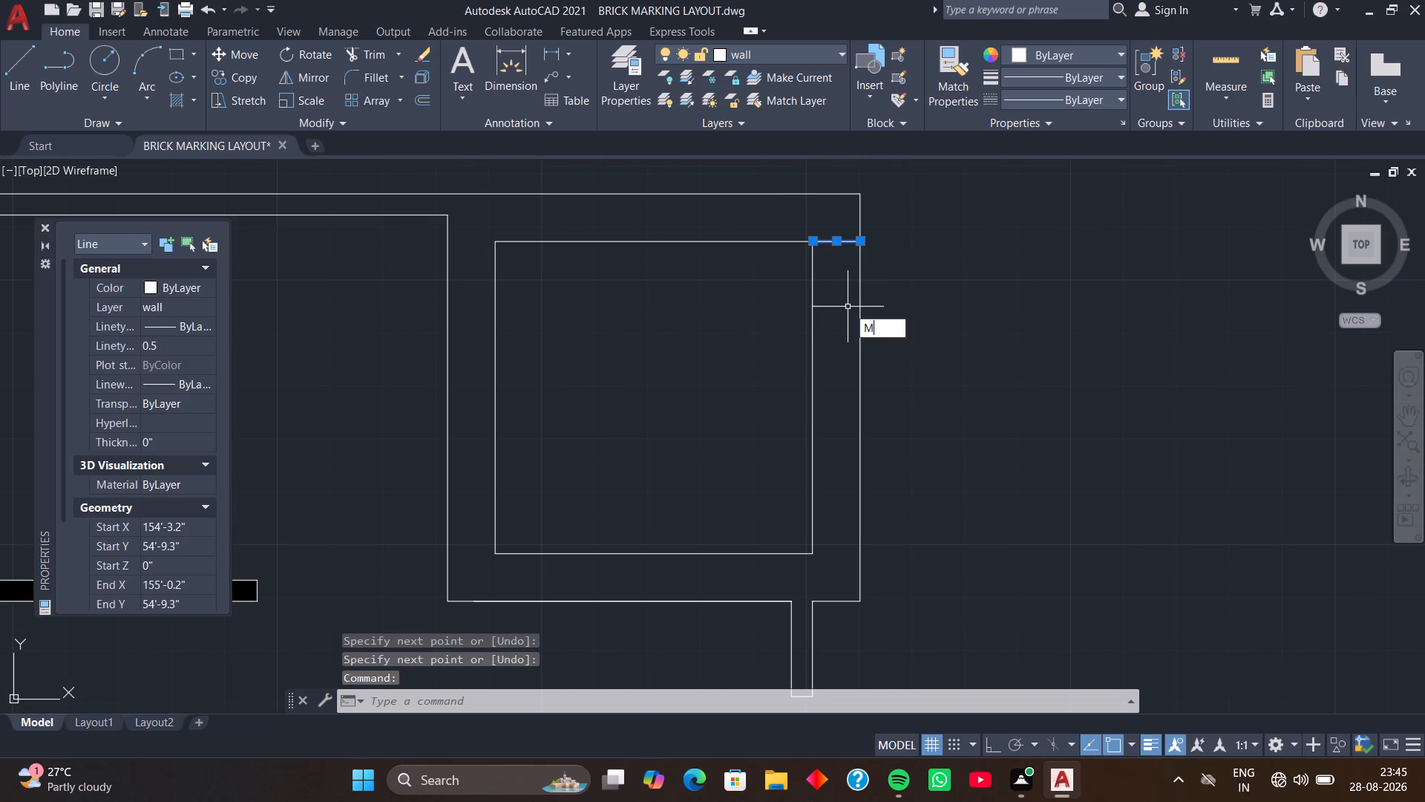
left_click(856, 238)
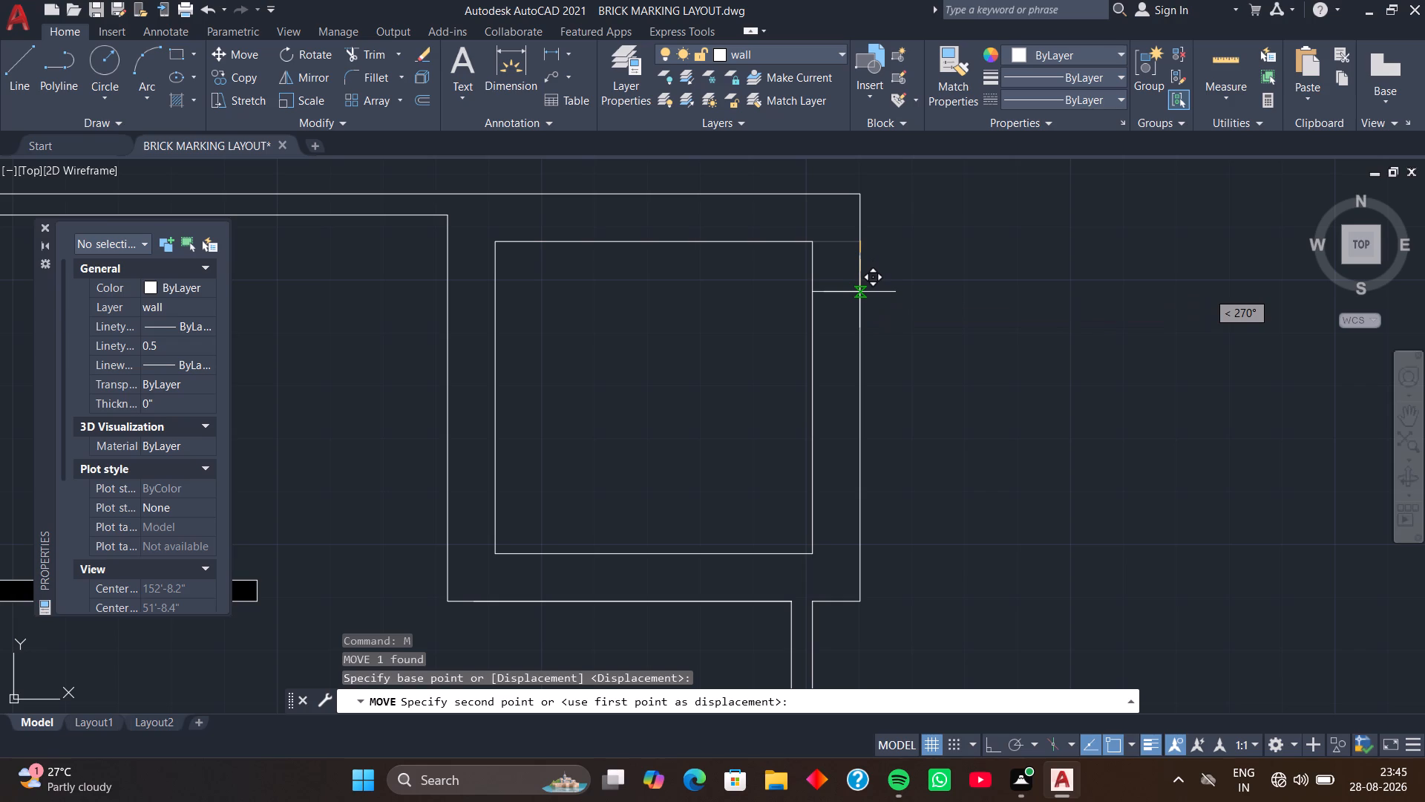
key("9")
key("Return")
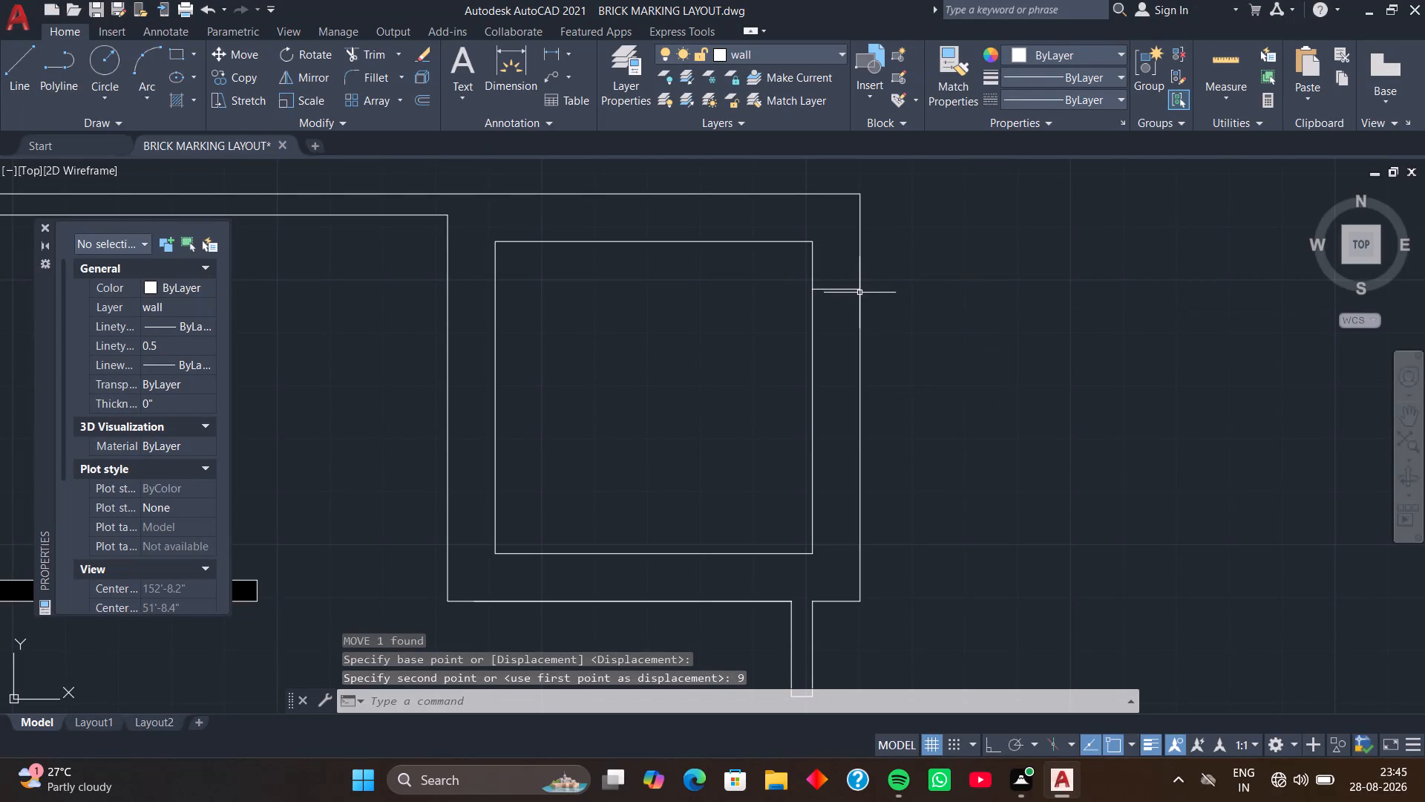
Draw a short line across the central shaft's east wall from its southeast inner corner.
middle_click_drag(874, 348, 860, 270)
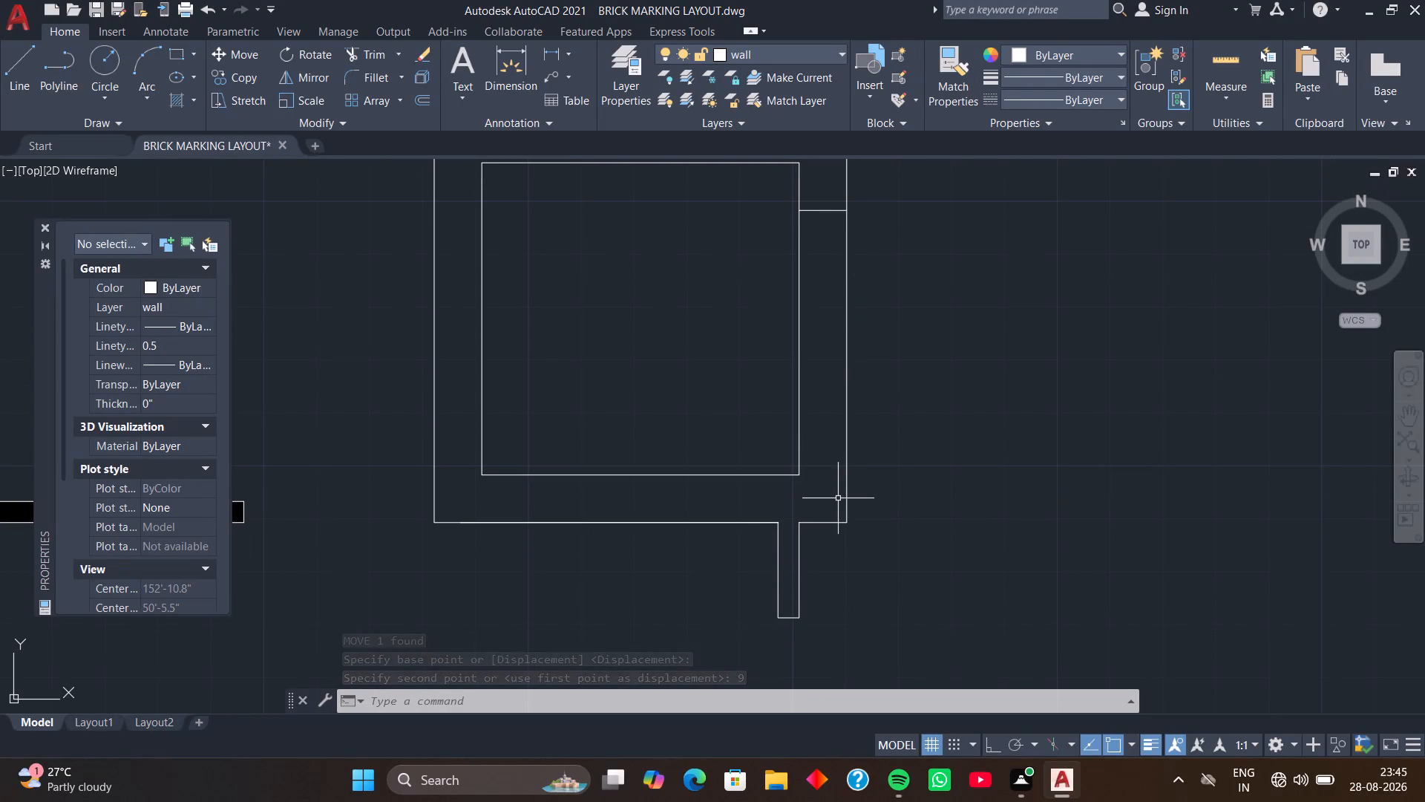
key("space")
key("space")
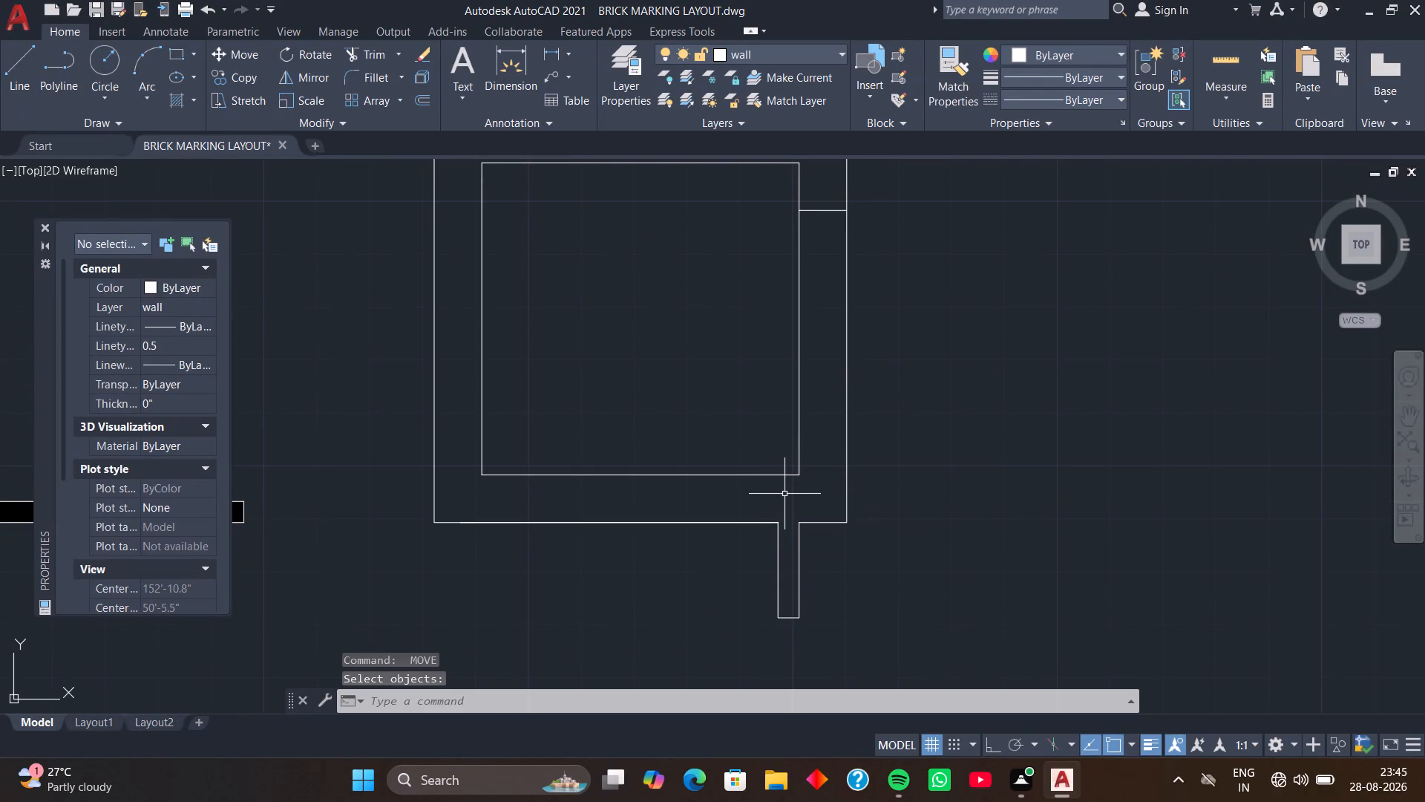
type("L")
key("space")
left_click(799, 477)
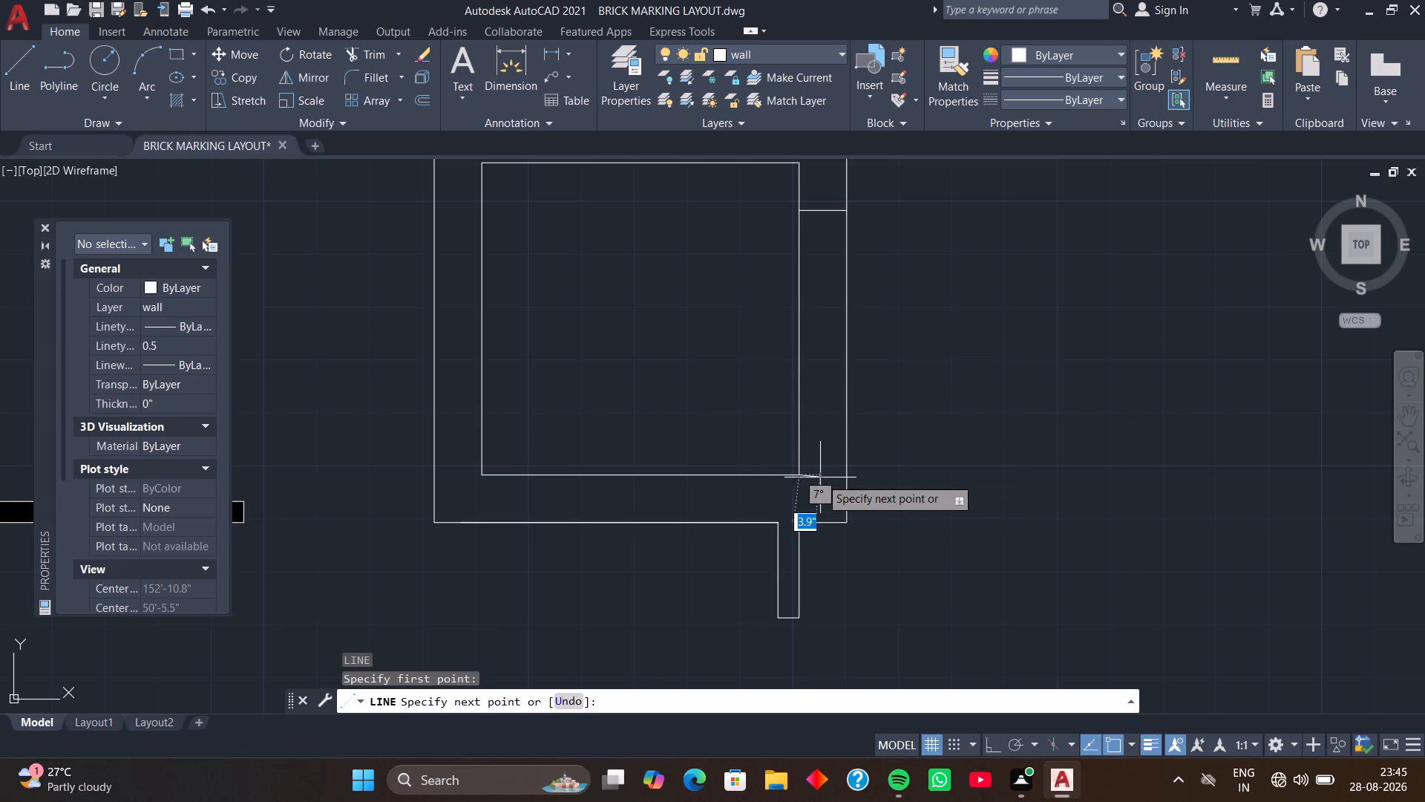
left_click(845, 473)
key("space")
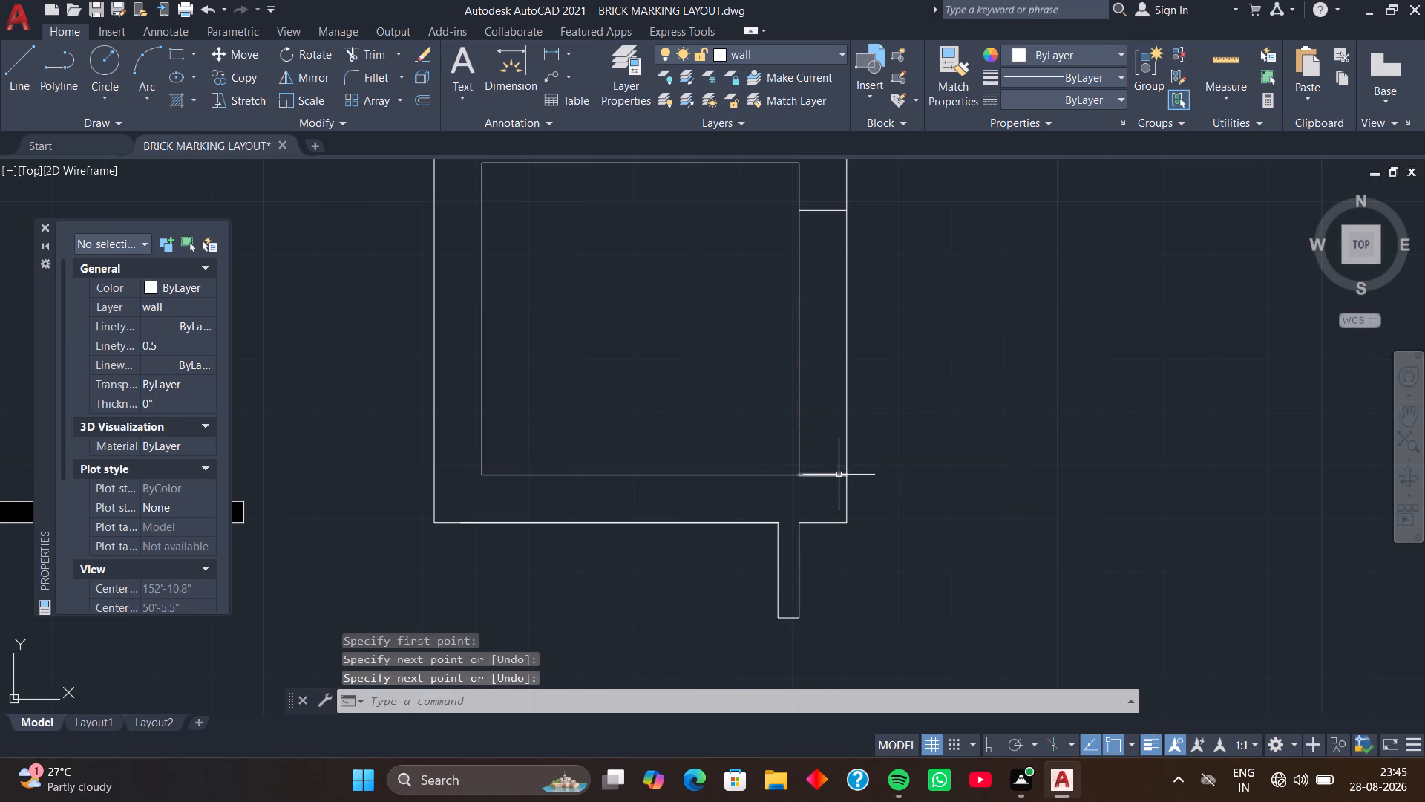
Move the short line at the shaft's southeast inner corner 9" north along the east wall.
left_click(828, 478)
left_click(828, 474)
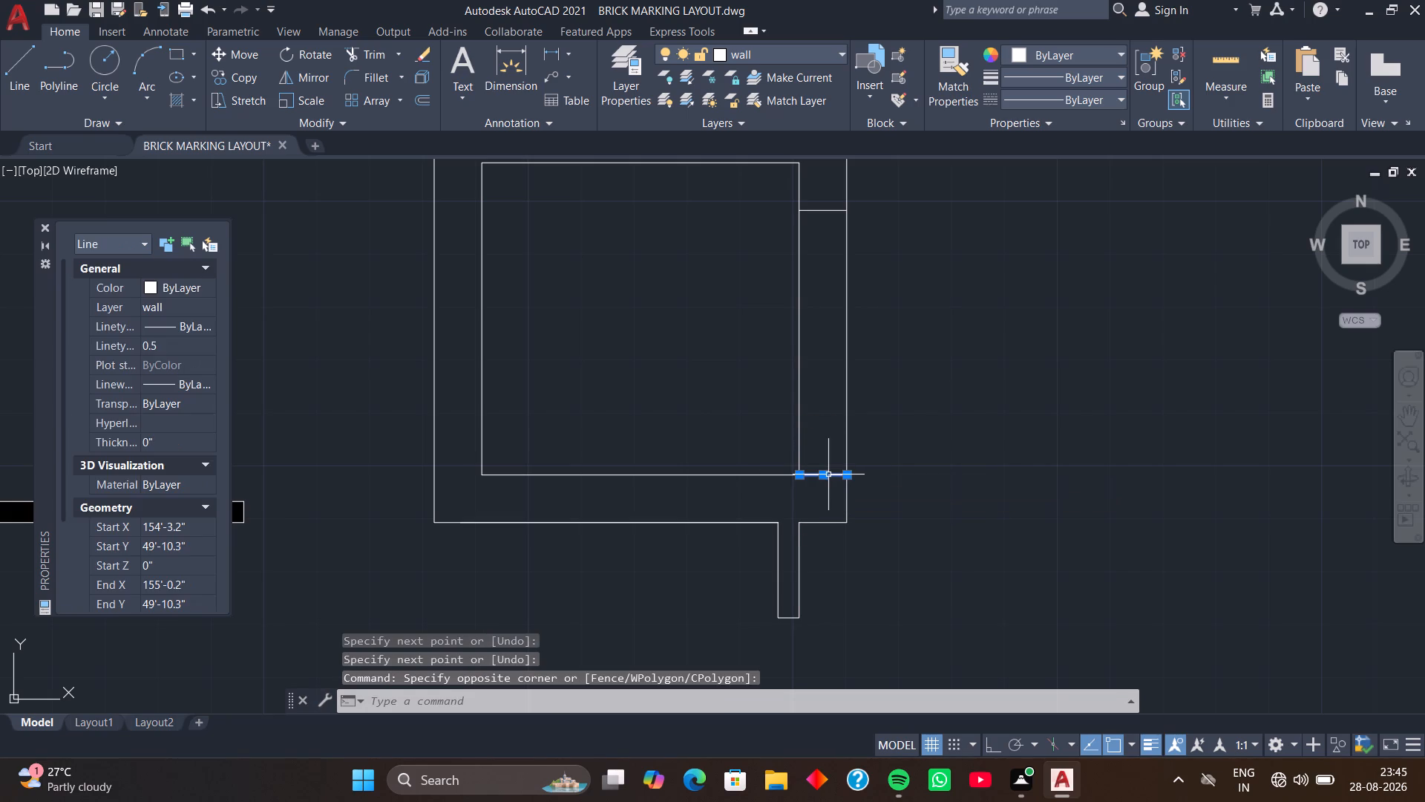
type("M")
key("space")
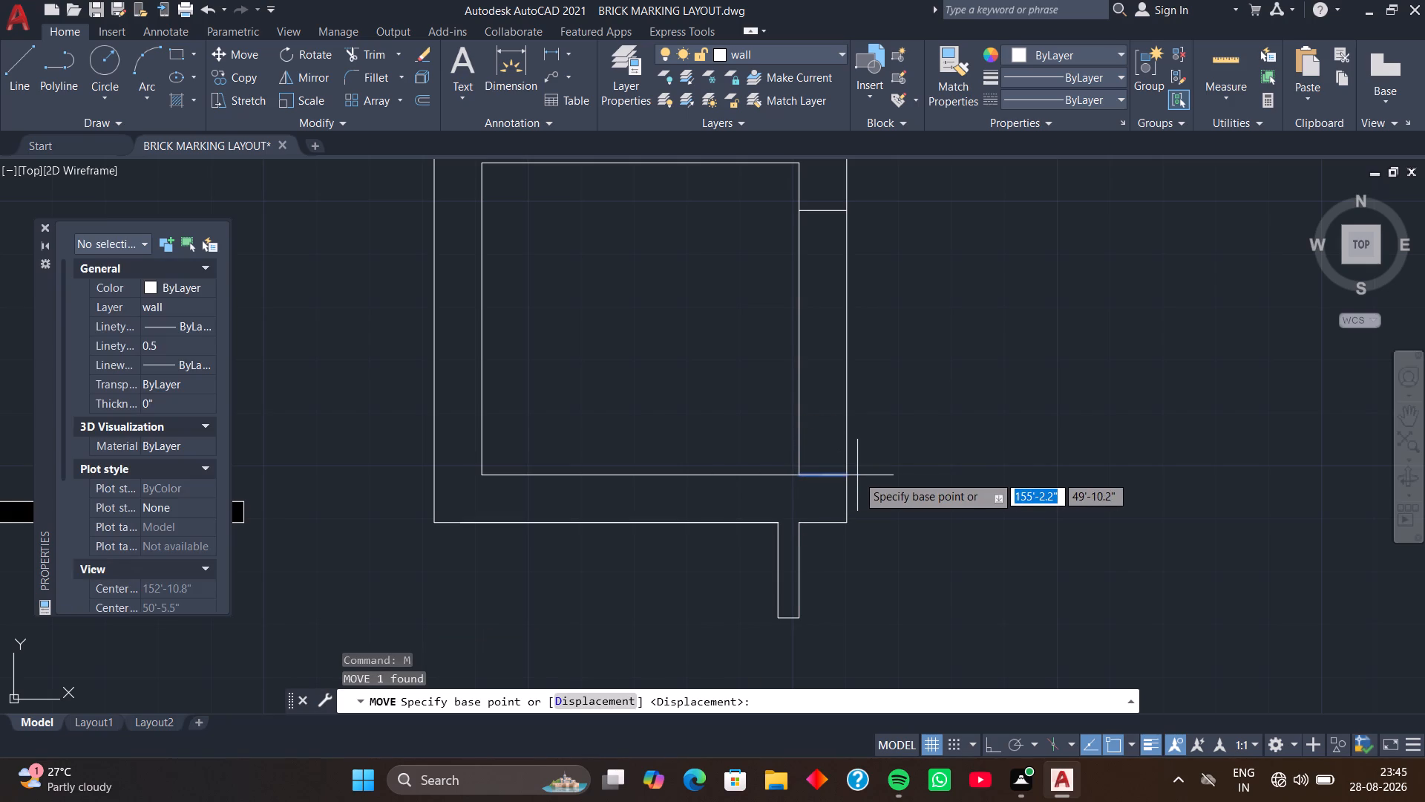
left_click(848, 475)
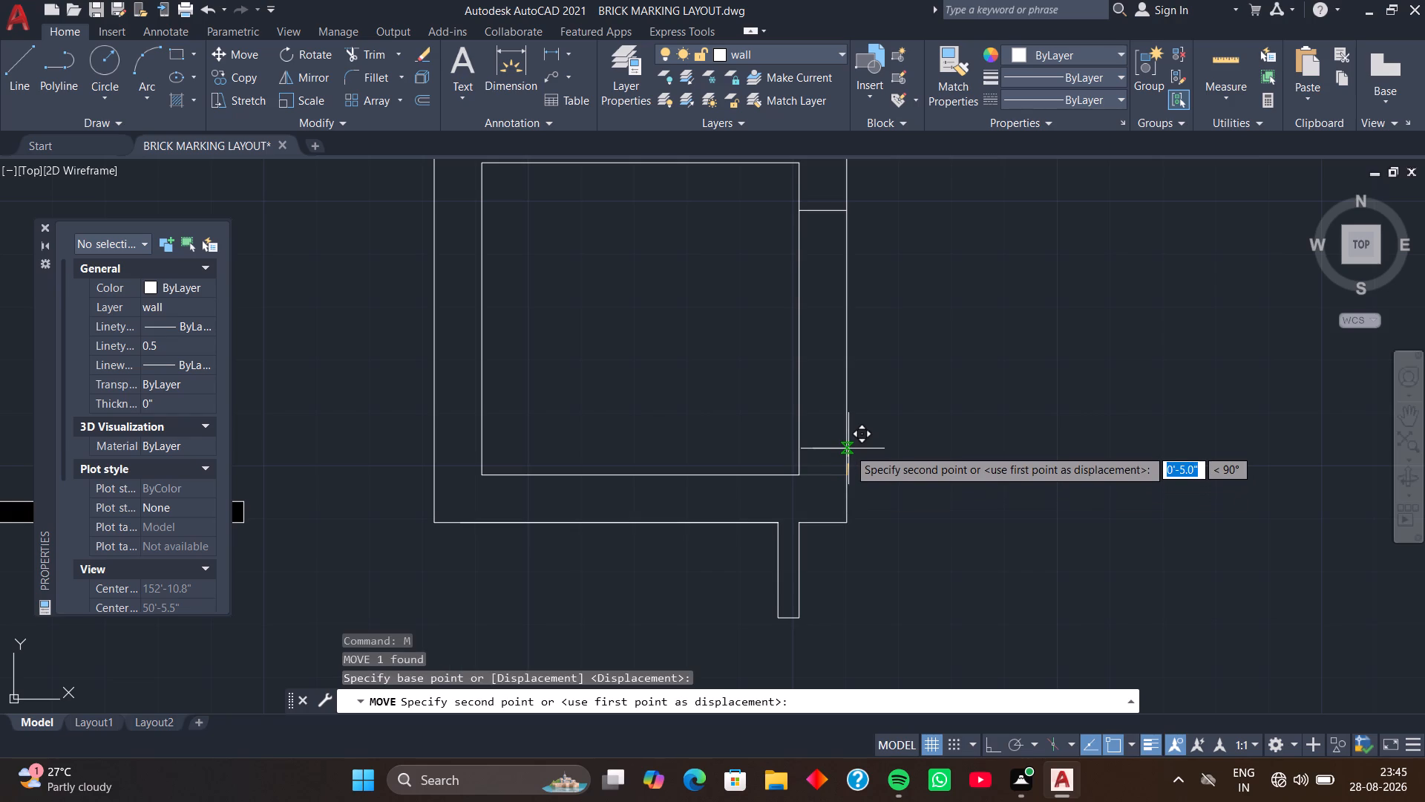
key("9")
key("Return")
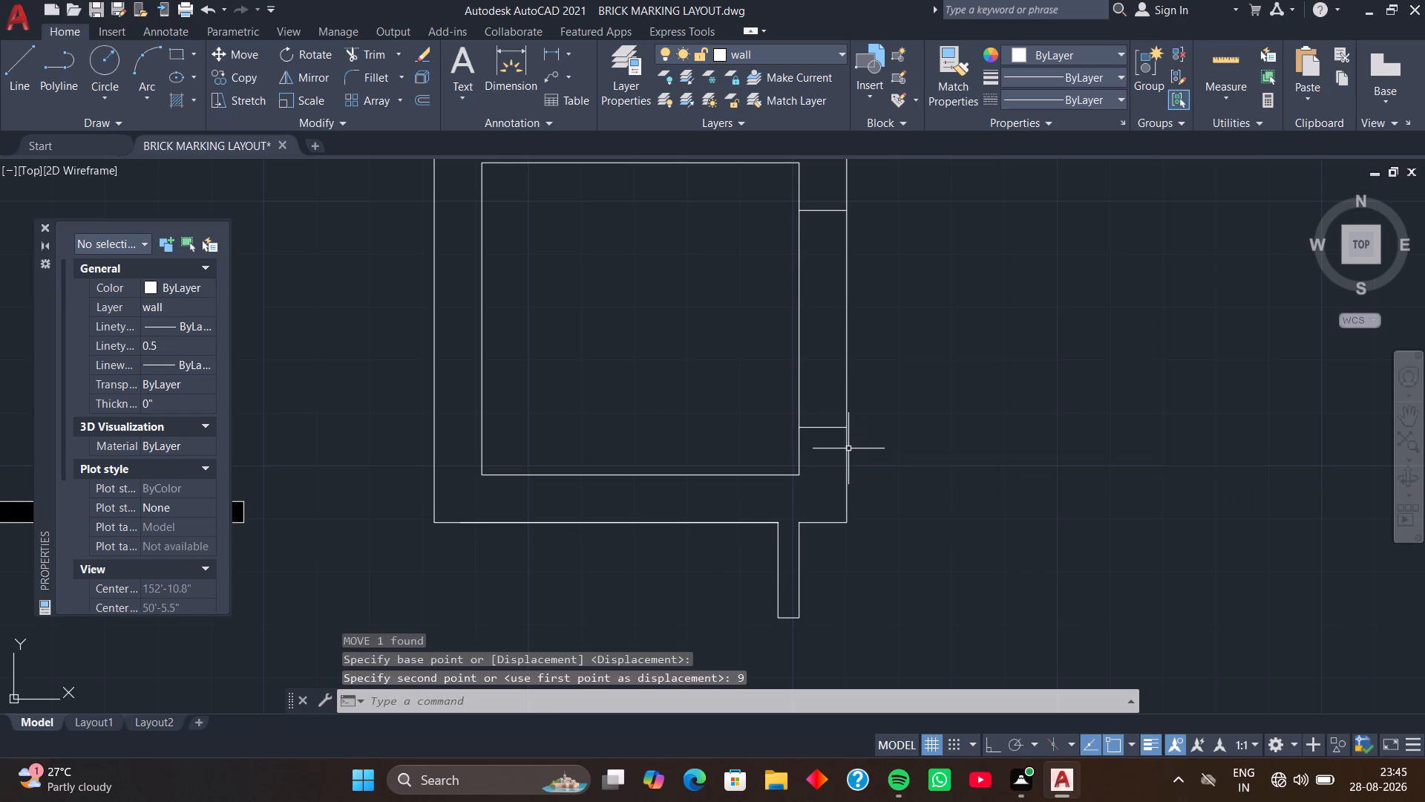
key("space")
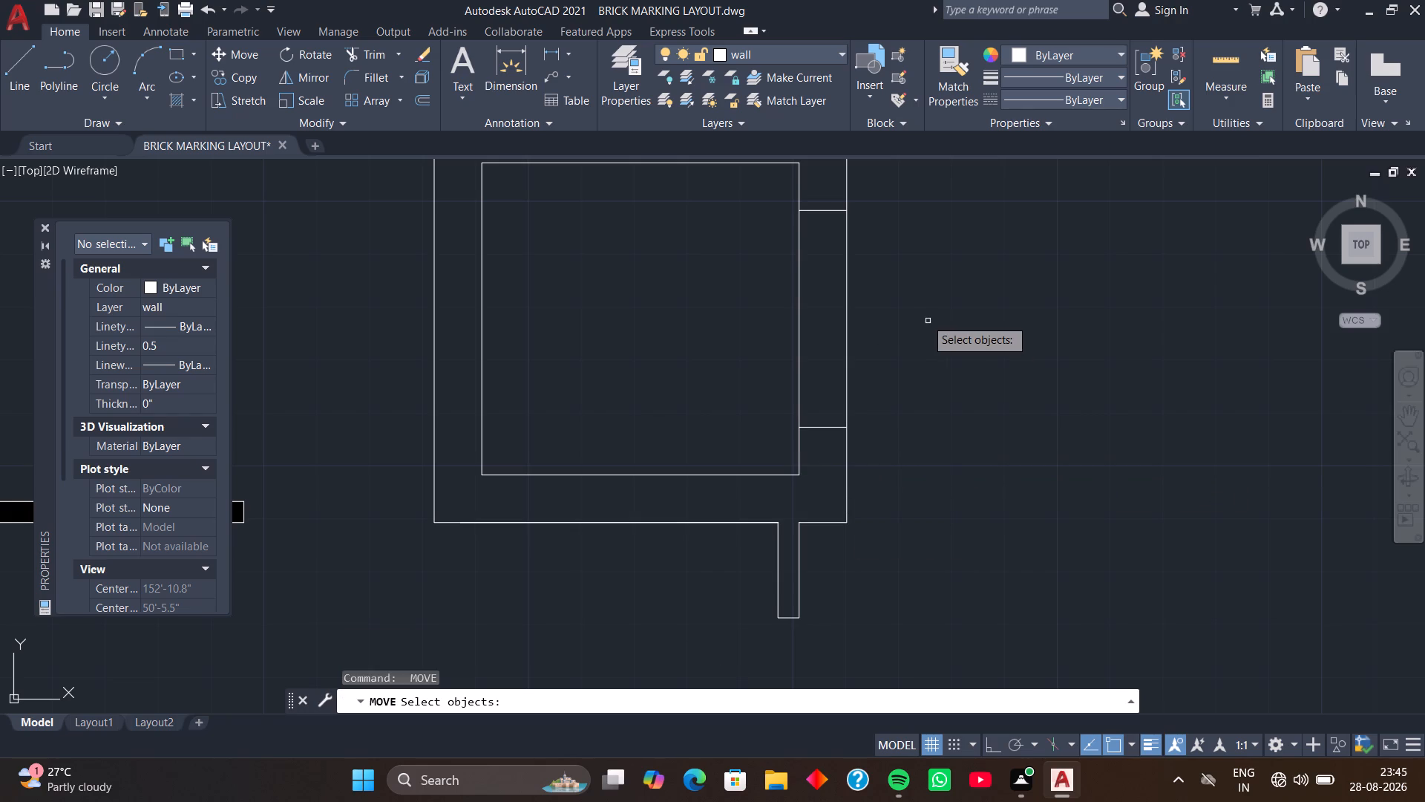
key("space")
Trim both faces of the shaft's east wall between the two short cross lines to form the opening.
key("t")
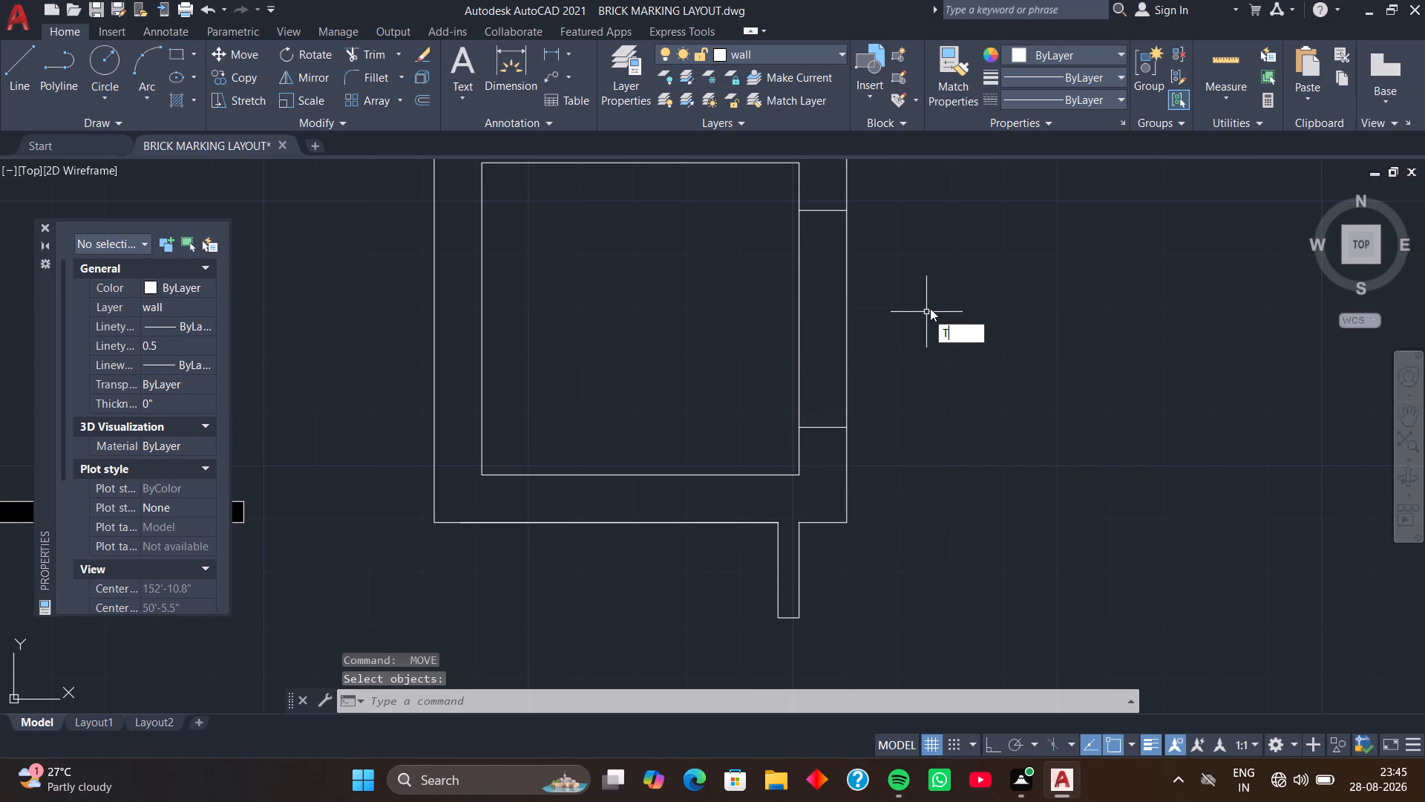
key("r")
key("space")
left_click_drag(911, 294, 910, 293)
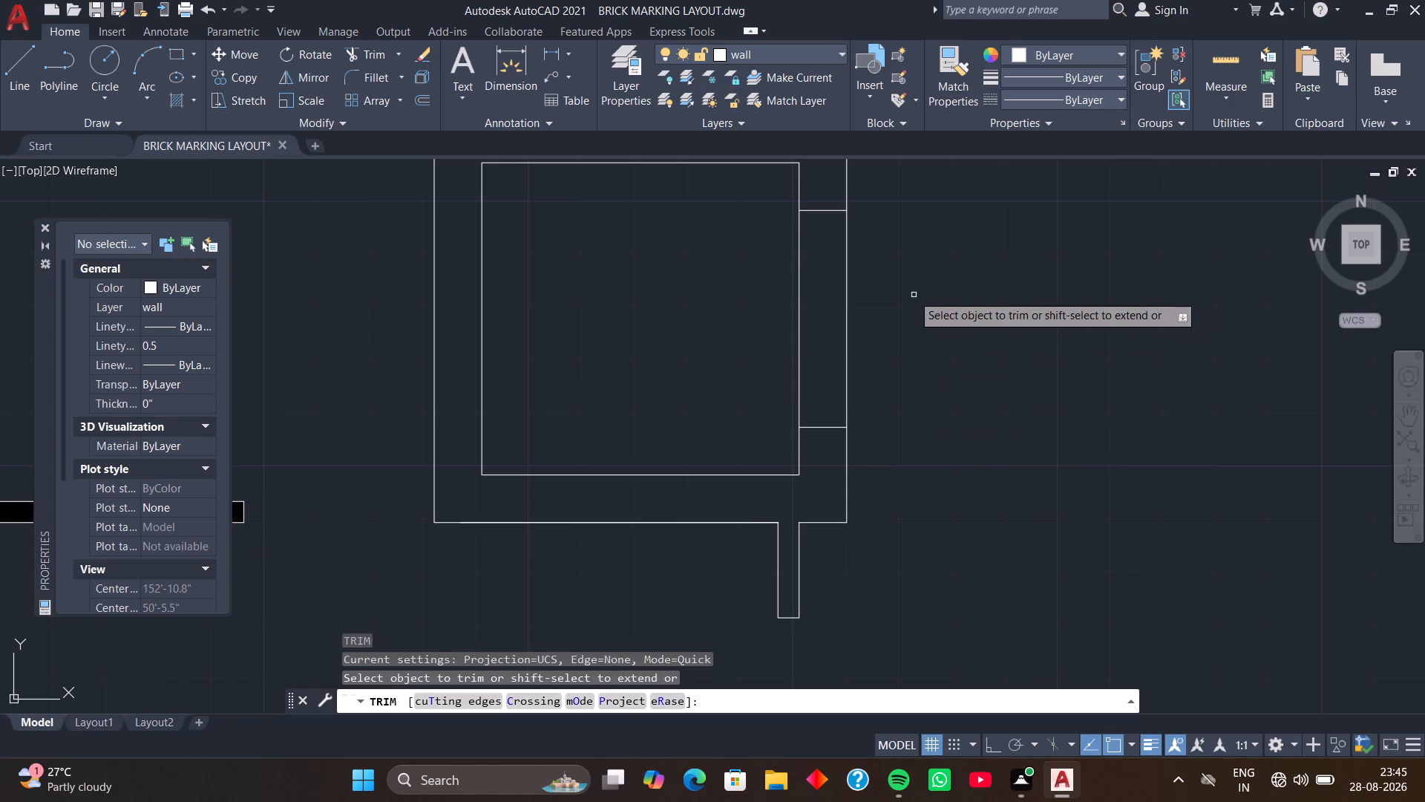
left_click_drag(910, 293, 756, 327)
scroll(757, 322, "down", 2)
middle_click_drag(755, 330, 784, 330)
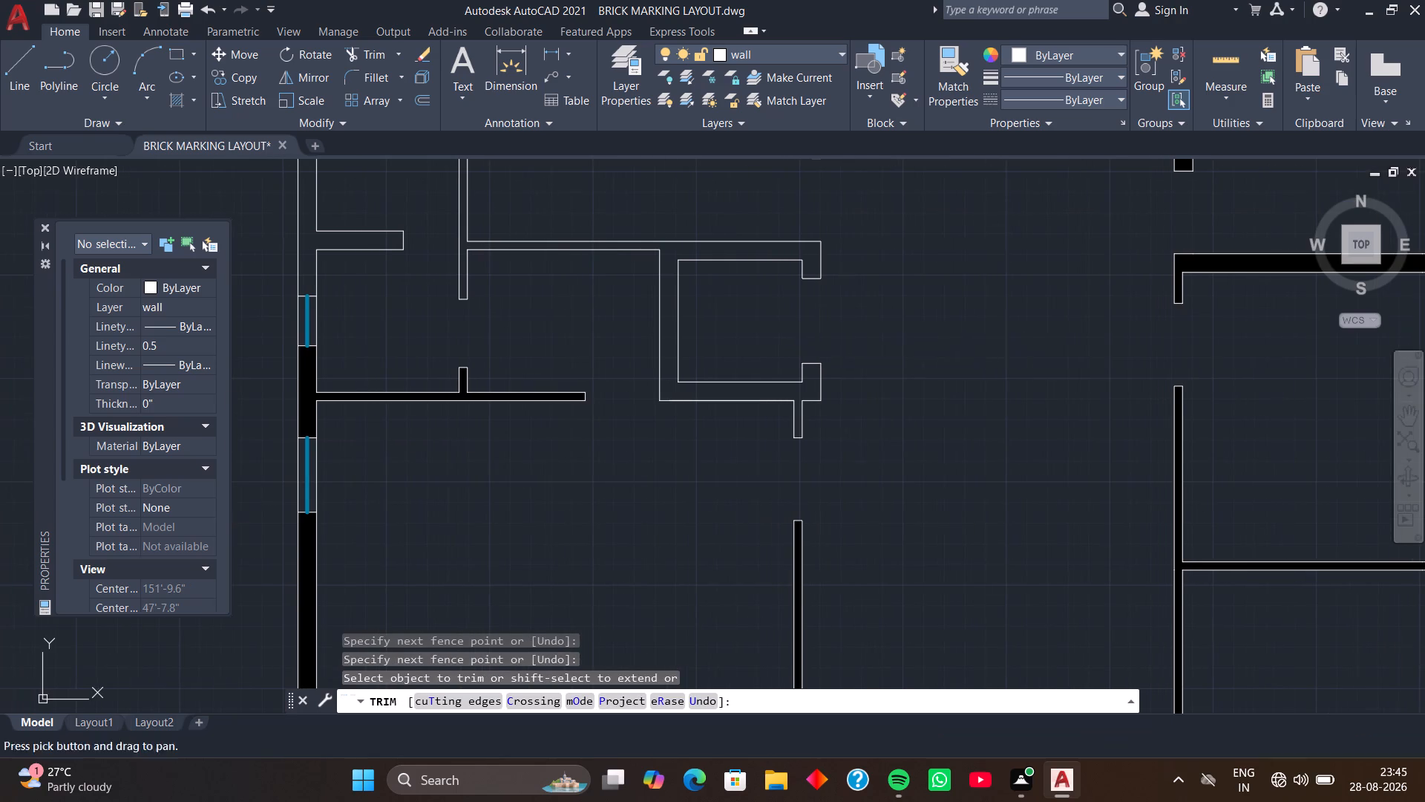
key("space")
Fill the shaft's walls and the connected northwest walls with a solid hatch in black (0,0,0).
key("h")
key("space")
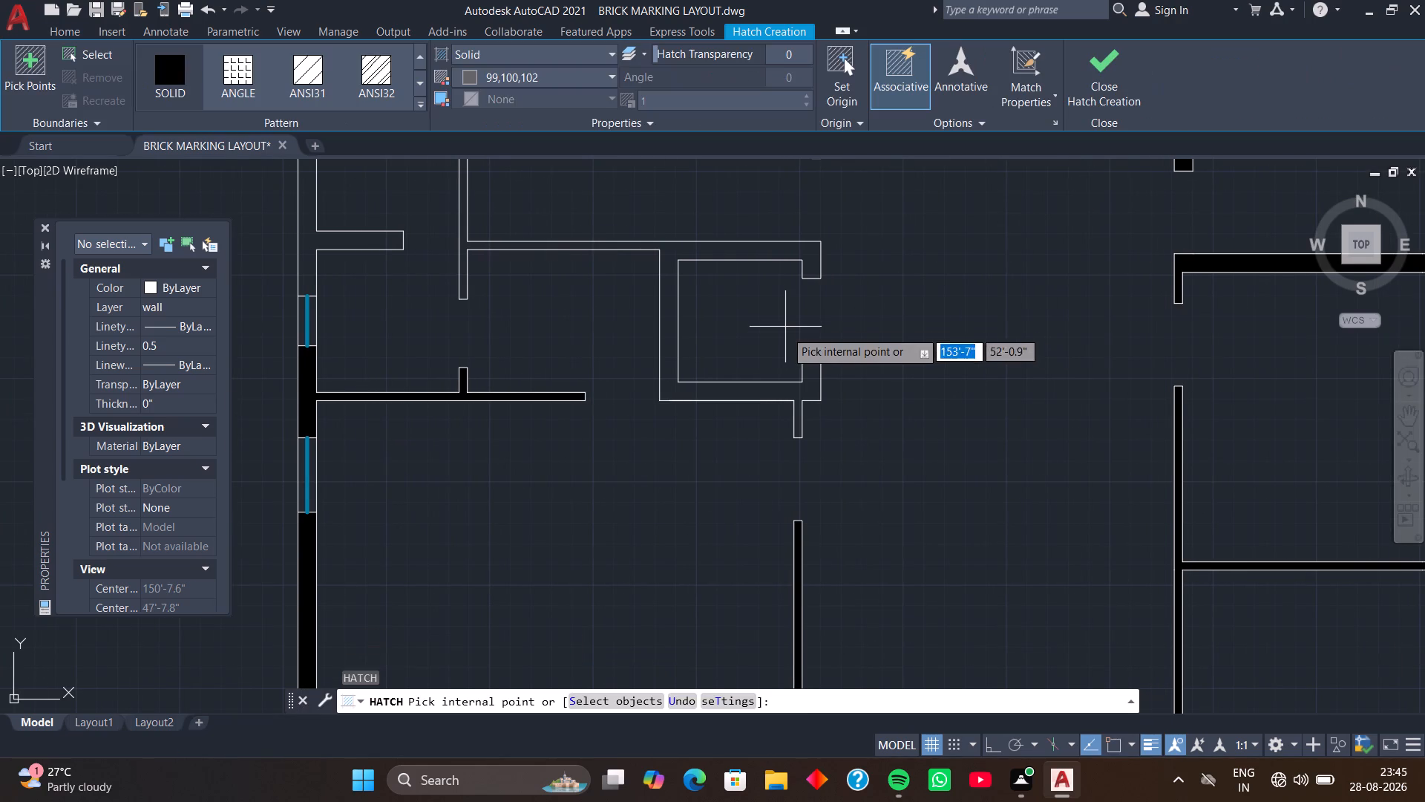
left_click(177, 69)
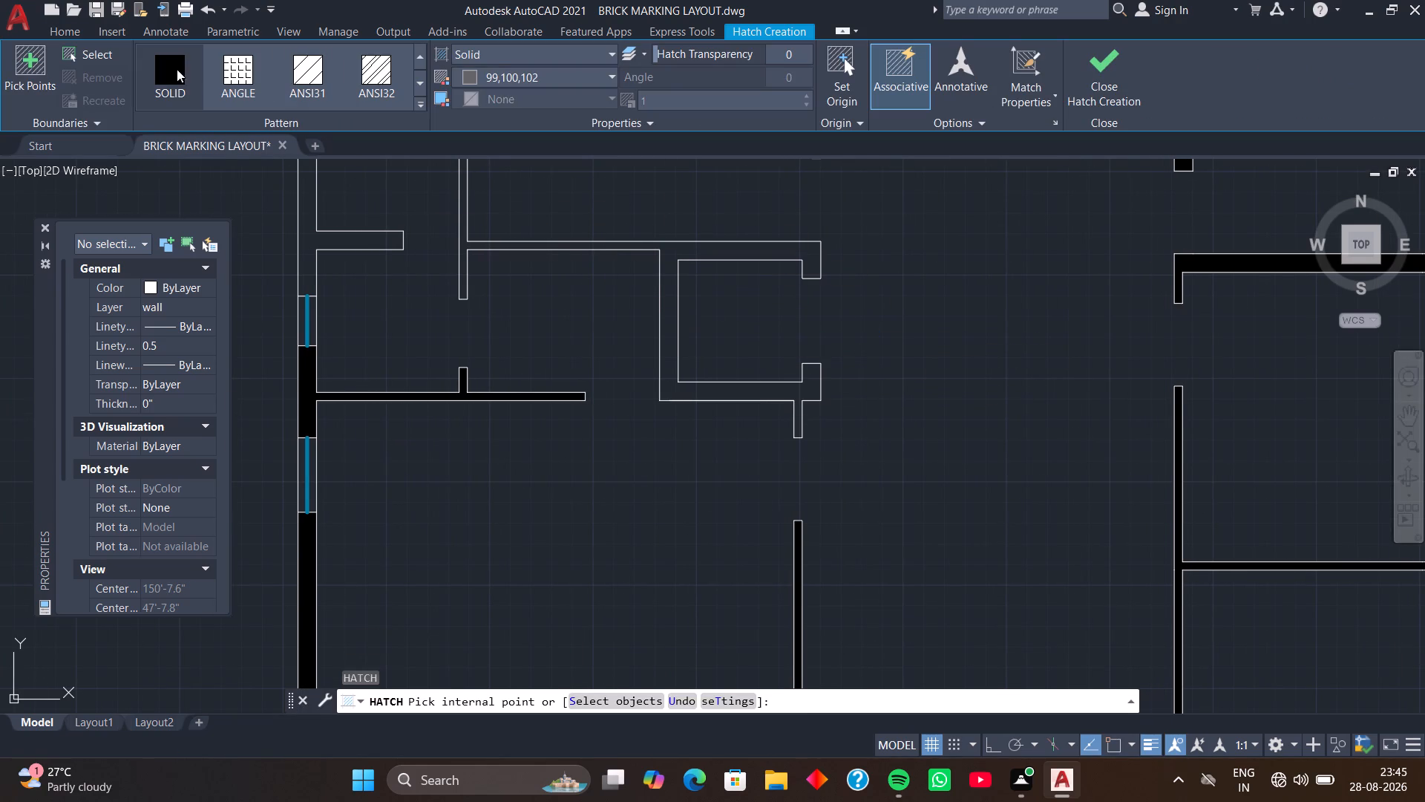
left_click(610, 71)
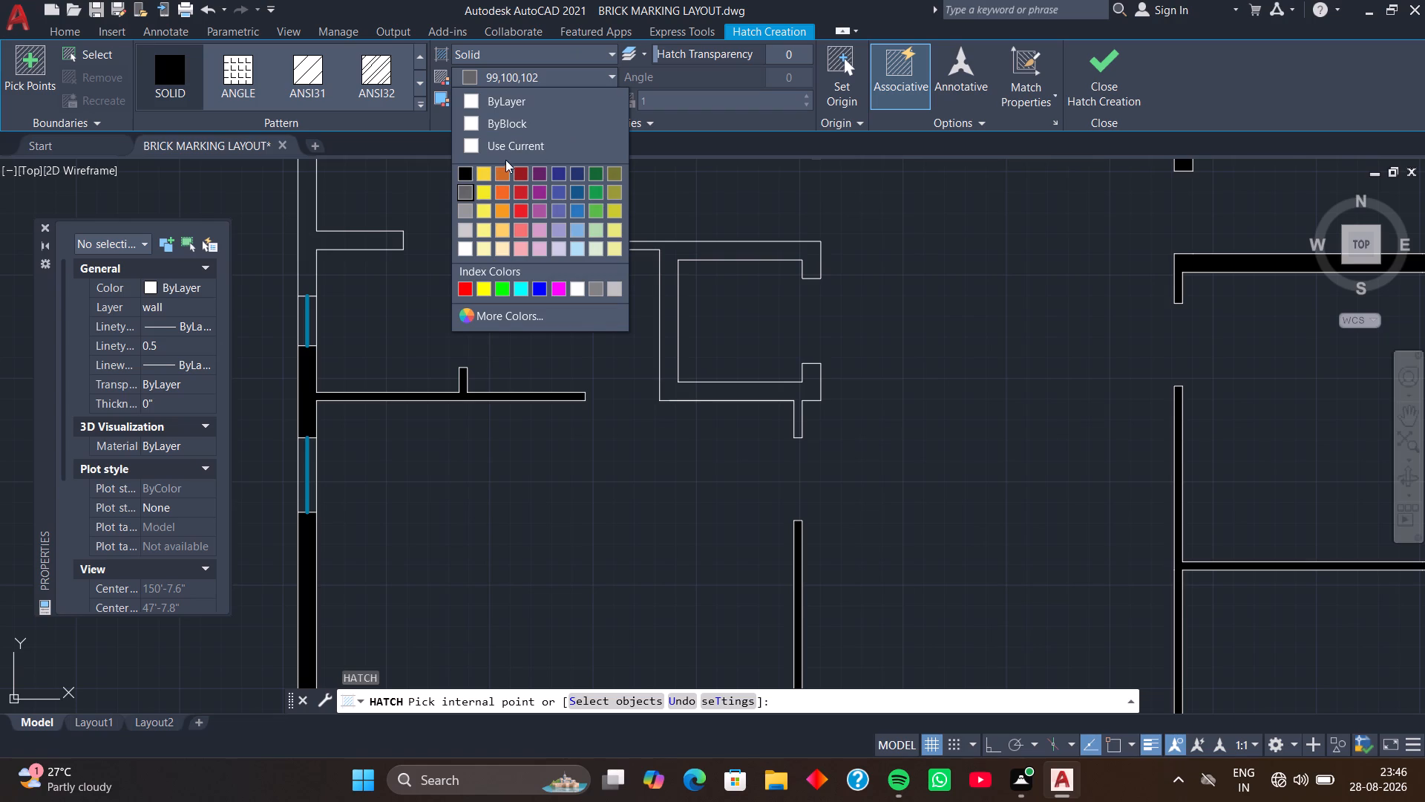
left_click(467, 173)
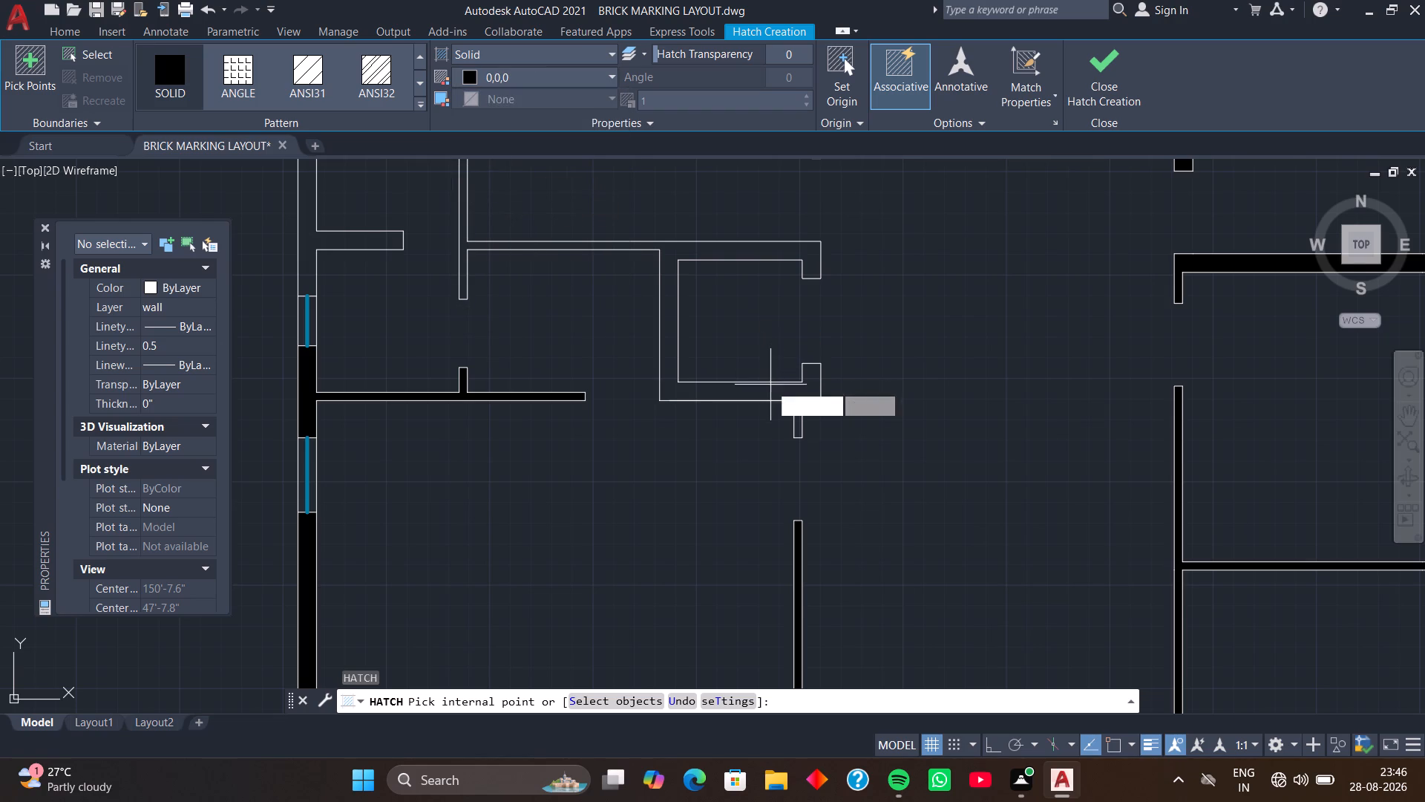
left_click(767, 390)
key("space")
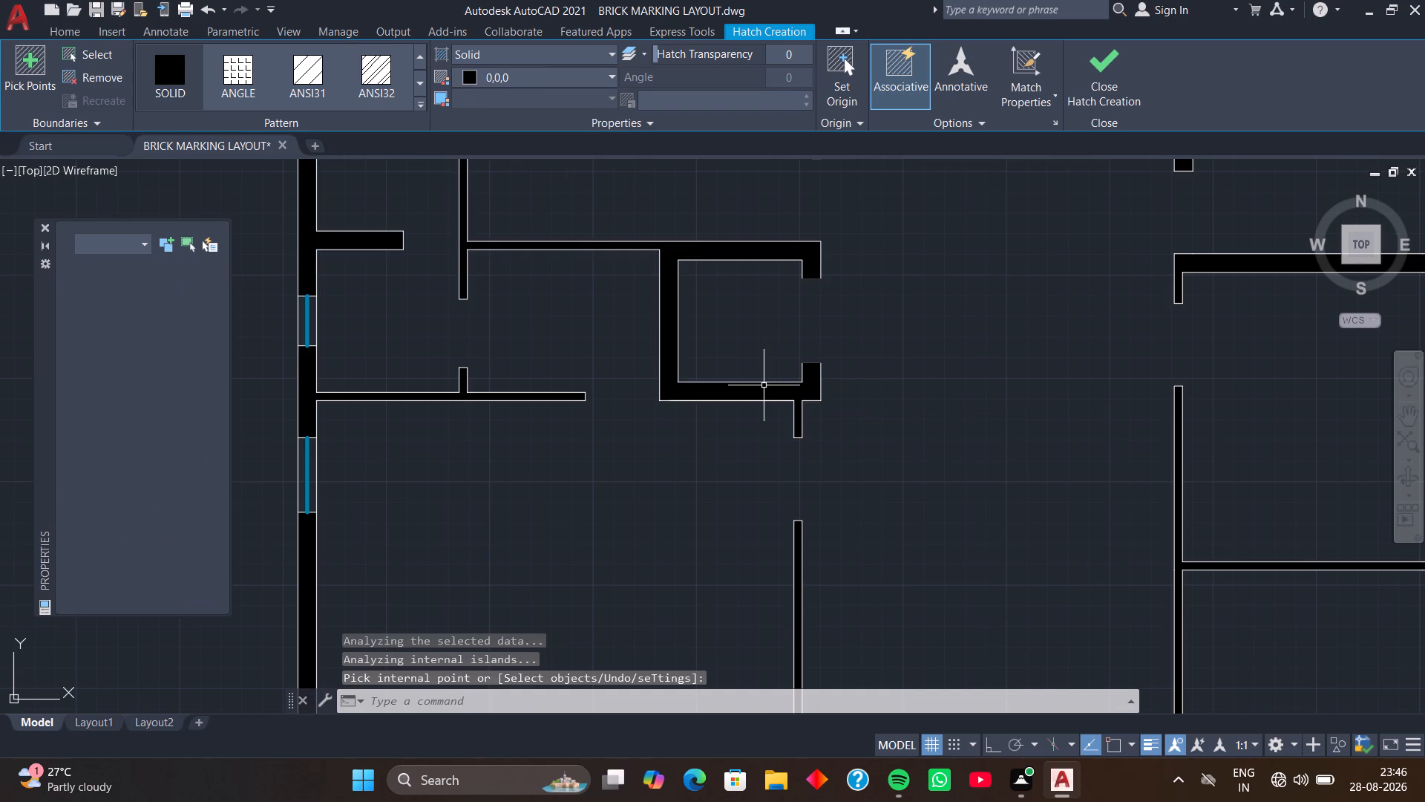
Switch to the dashed ACAD linetype and the dotted line layer, and outline the east wall opening as a closed rectangle.
middle_click_drag(755, 247, 710, 325)
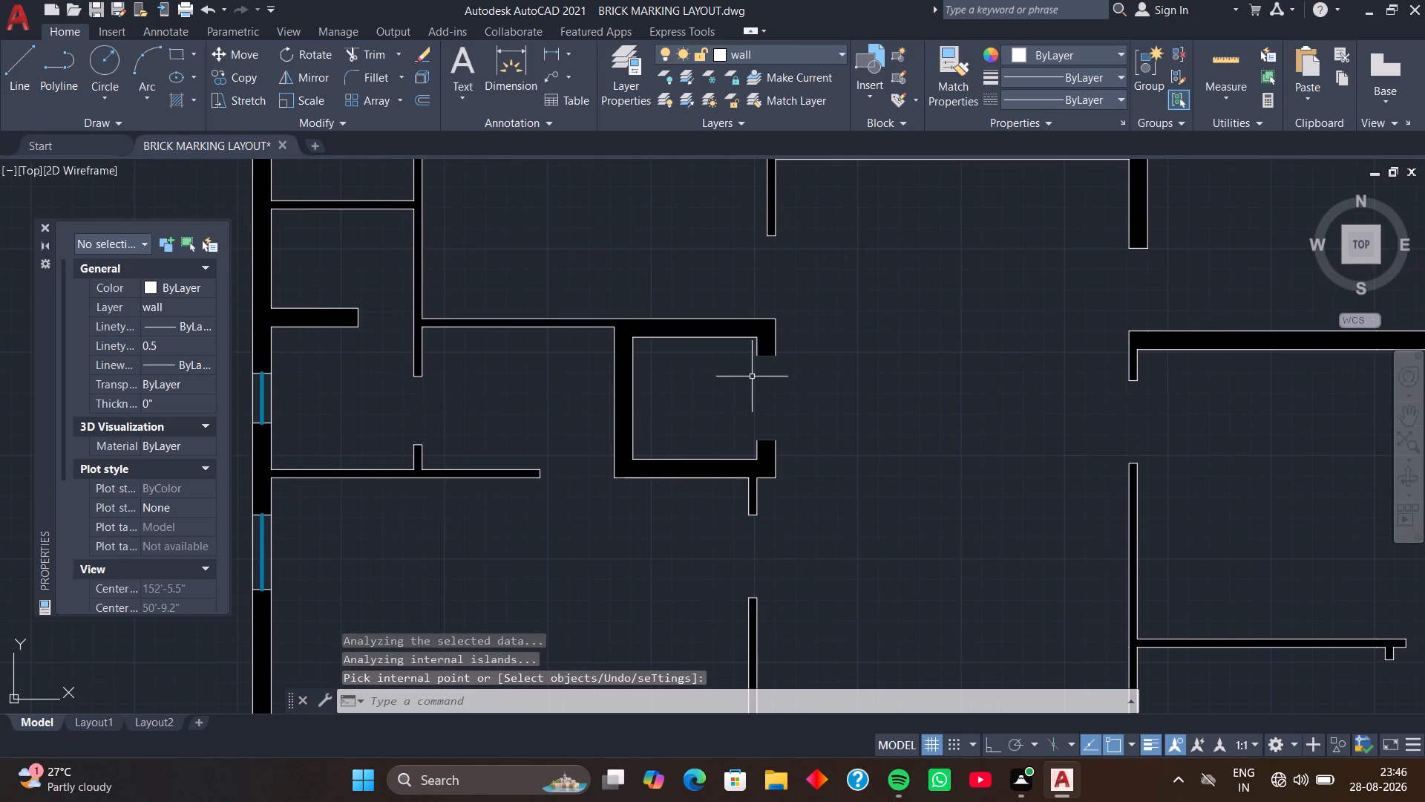
left_click(1118, 95)
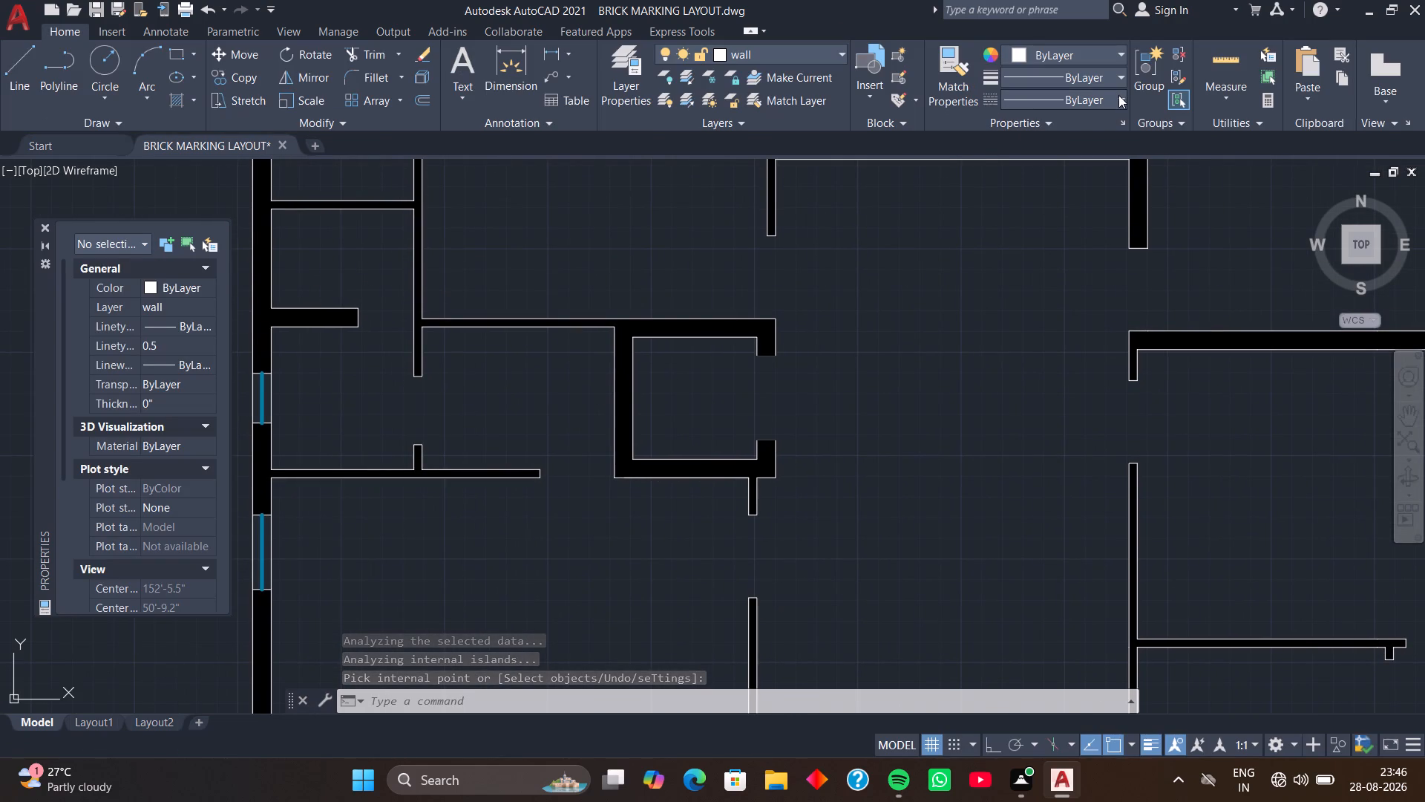
left_click(1069, 168)
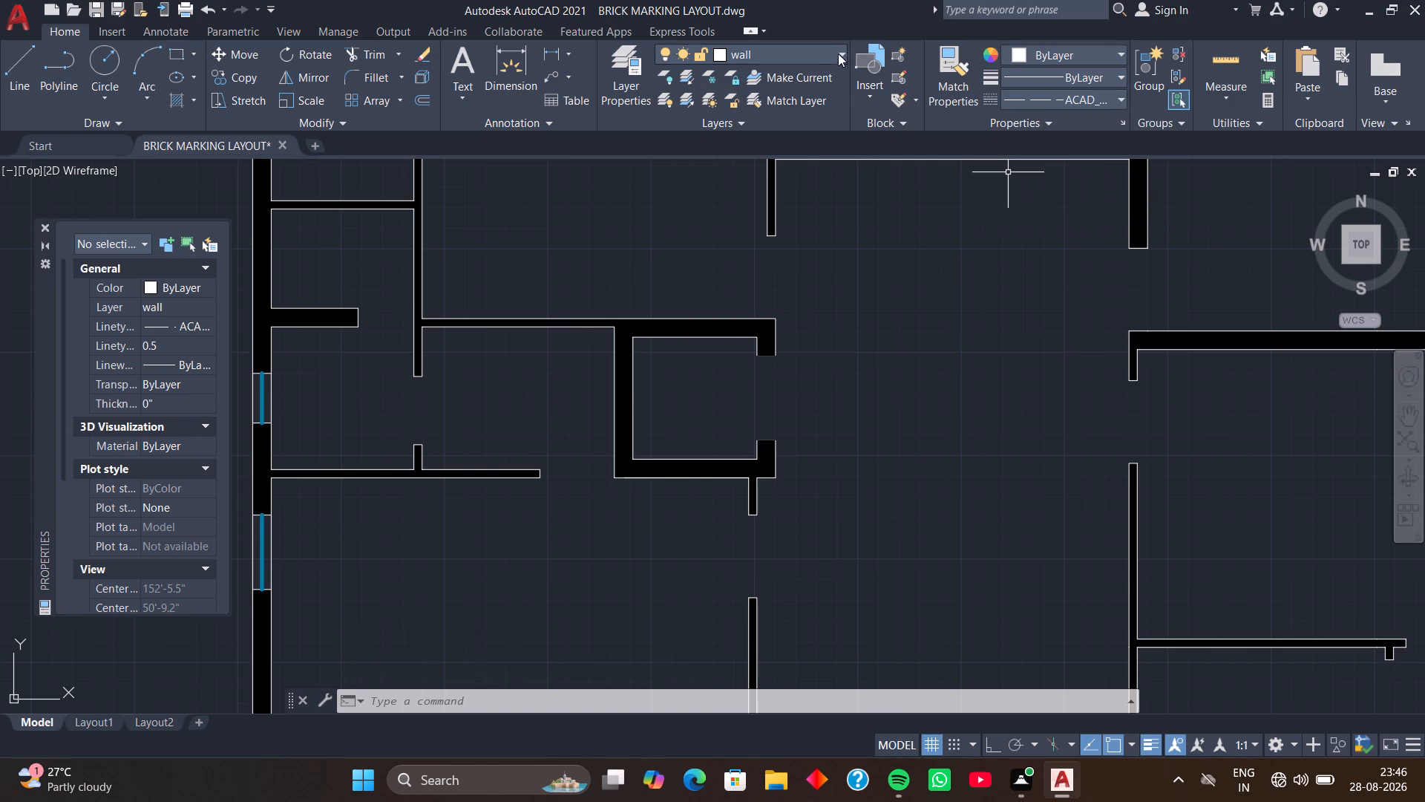
left_click(842, 47)
left_click(793, 216)
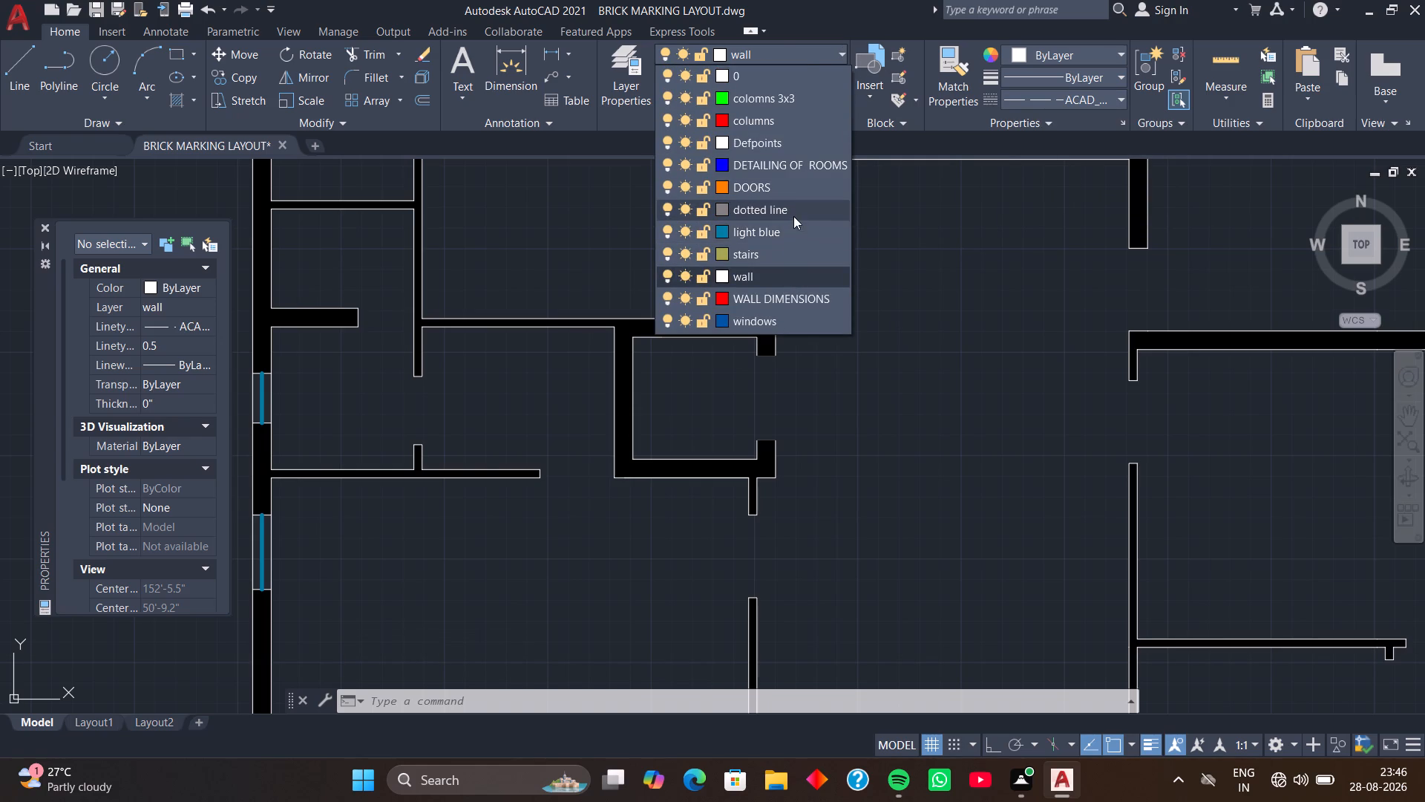
middle_click_drag(840, 345, 858, 265)
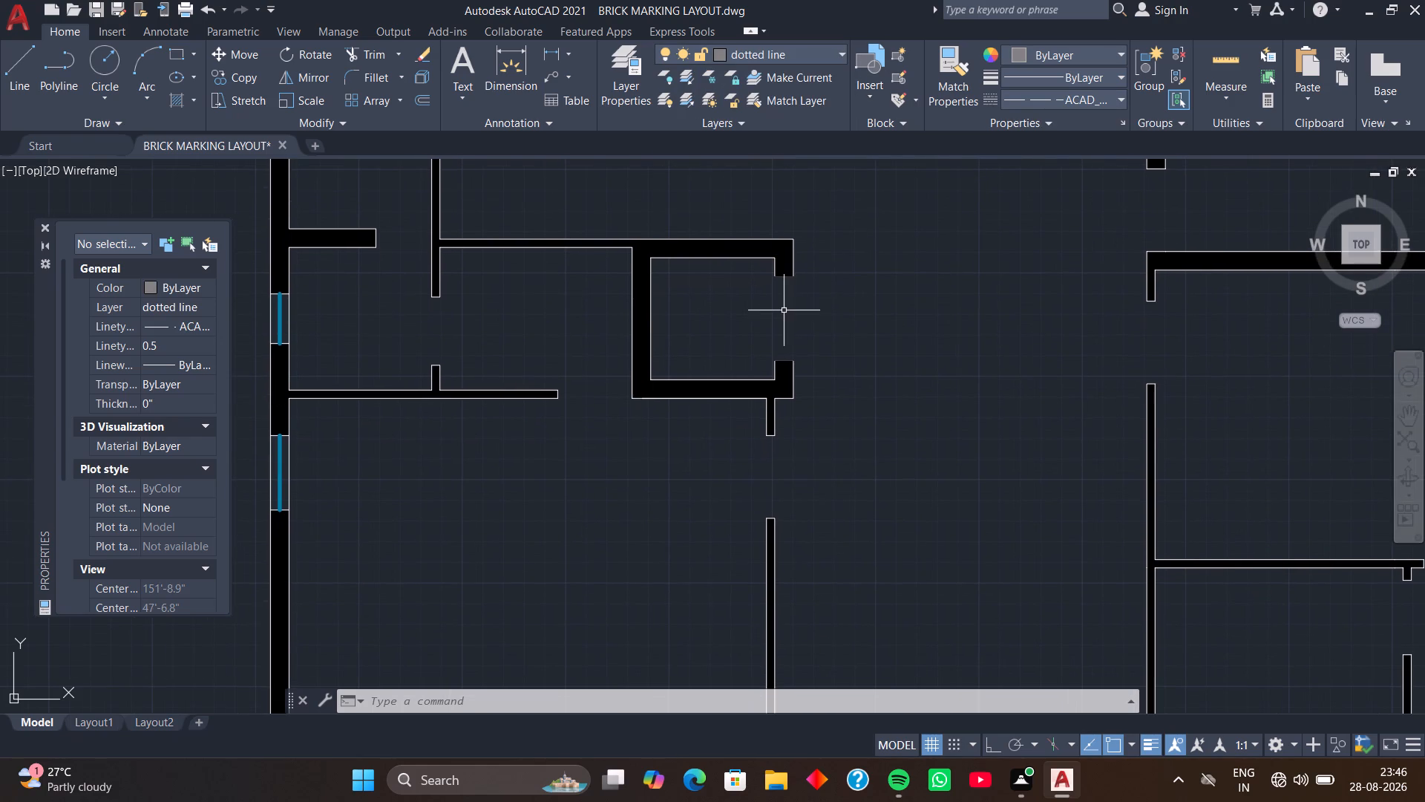
scroll(780, 308, "up", 1)
type("L")
key("space")
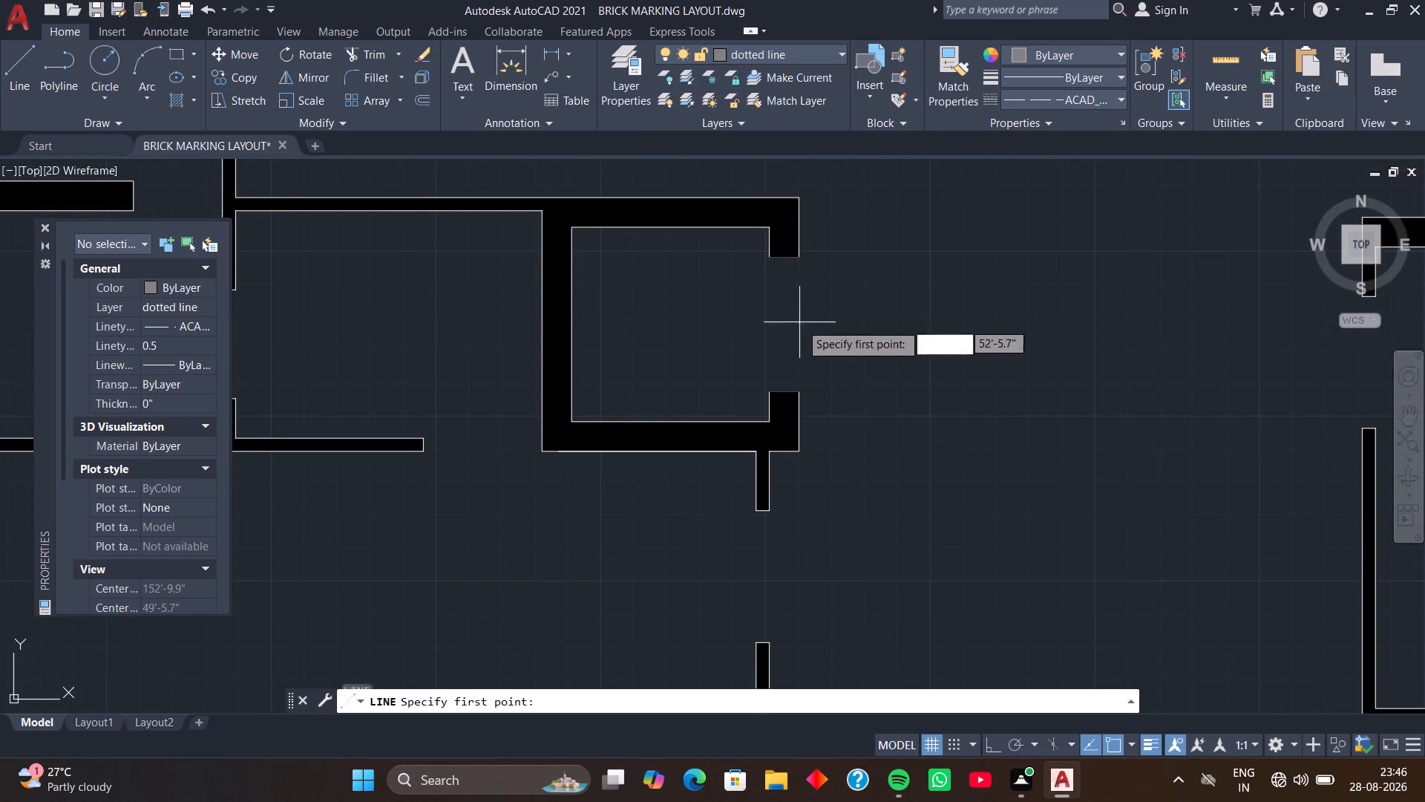
left_click(802, 396)
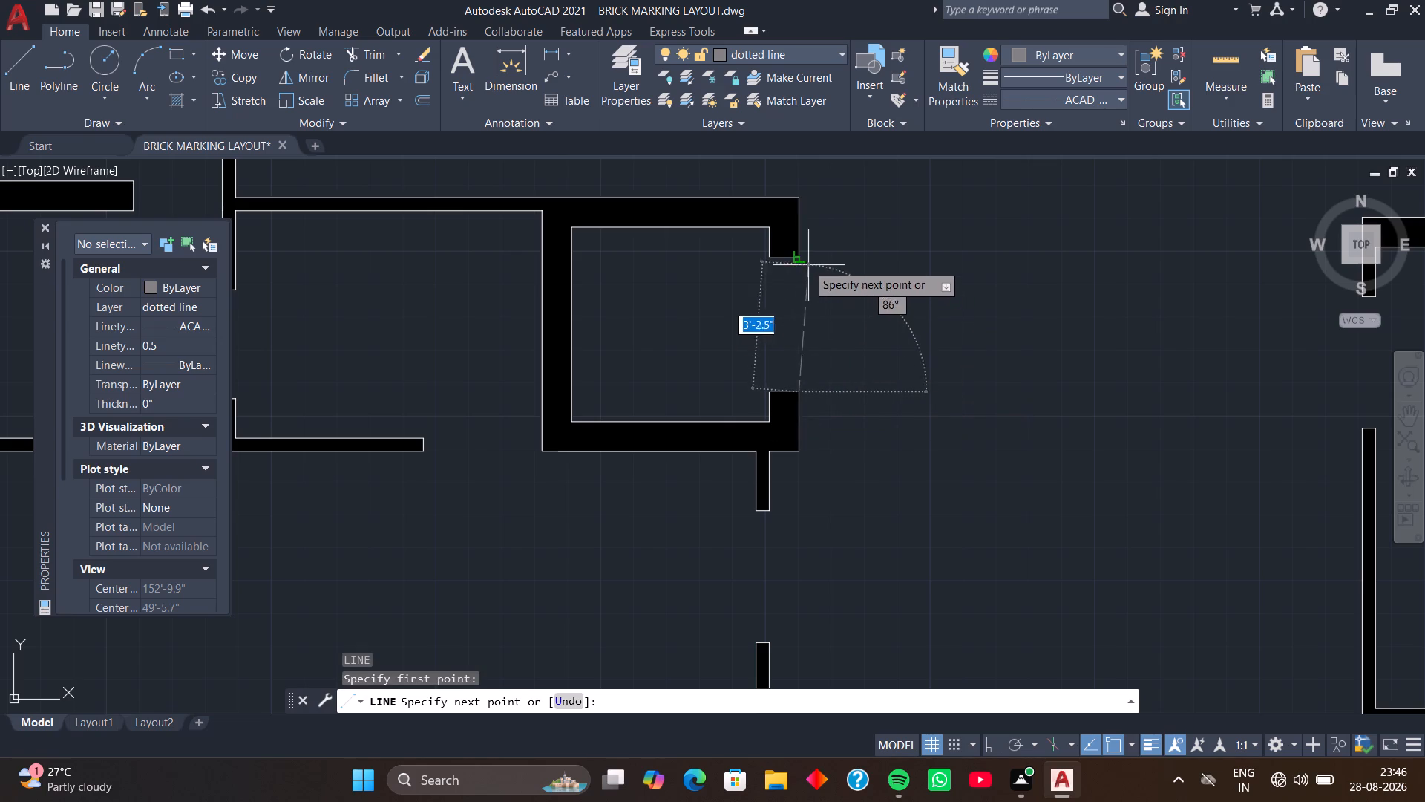
left_click(802, 259)
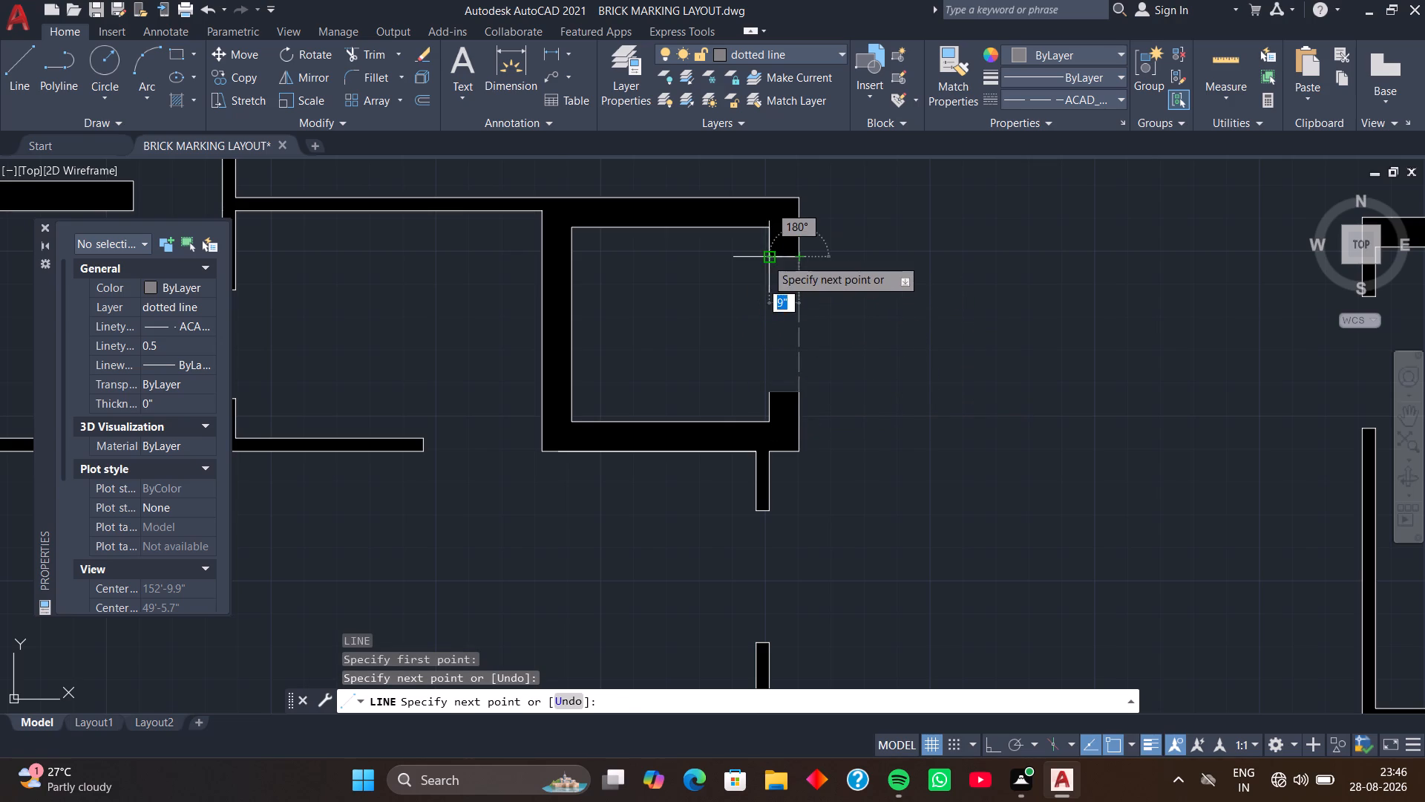
left_click(766, 258)
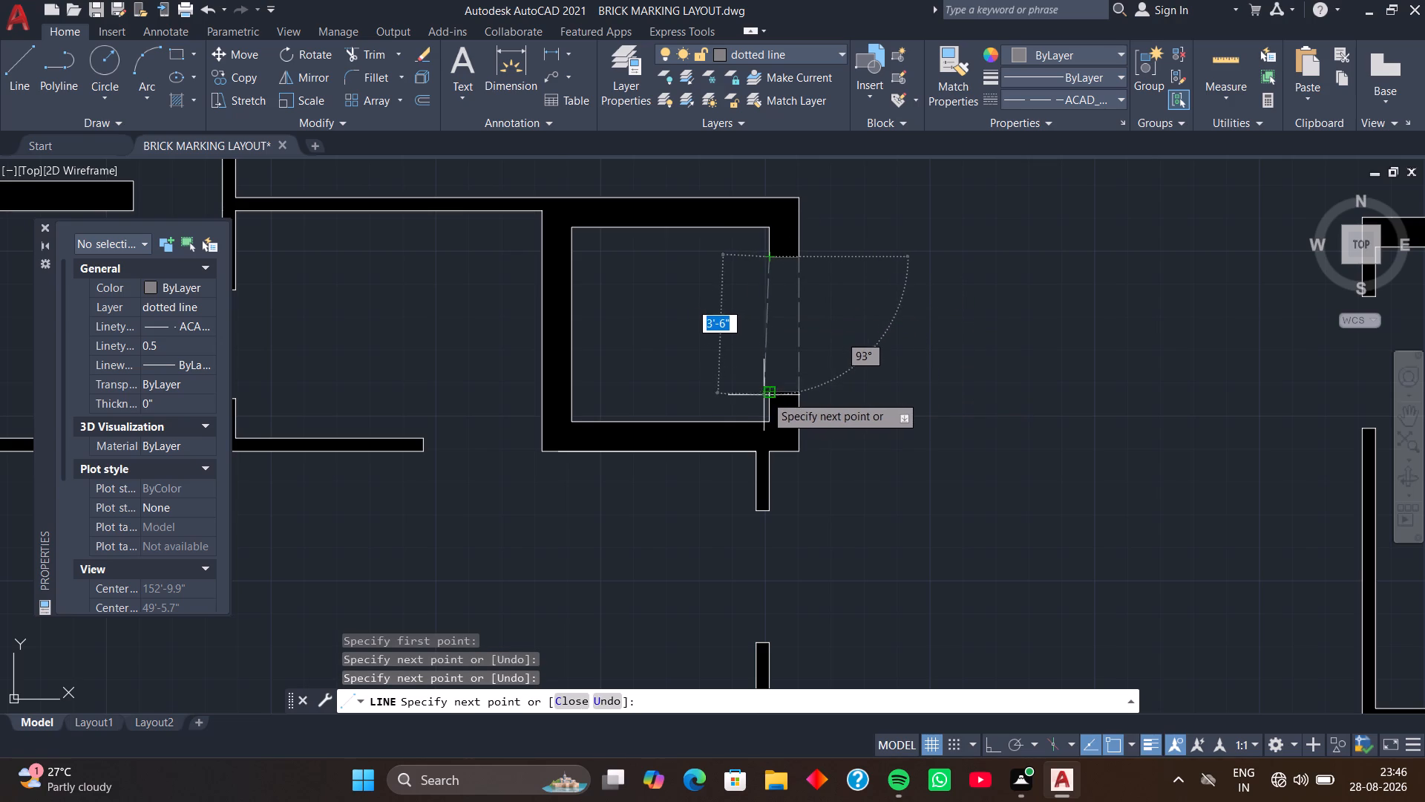
left_click(767, 395)
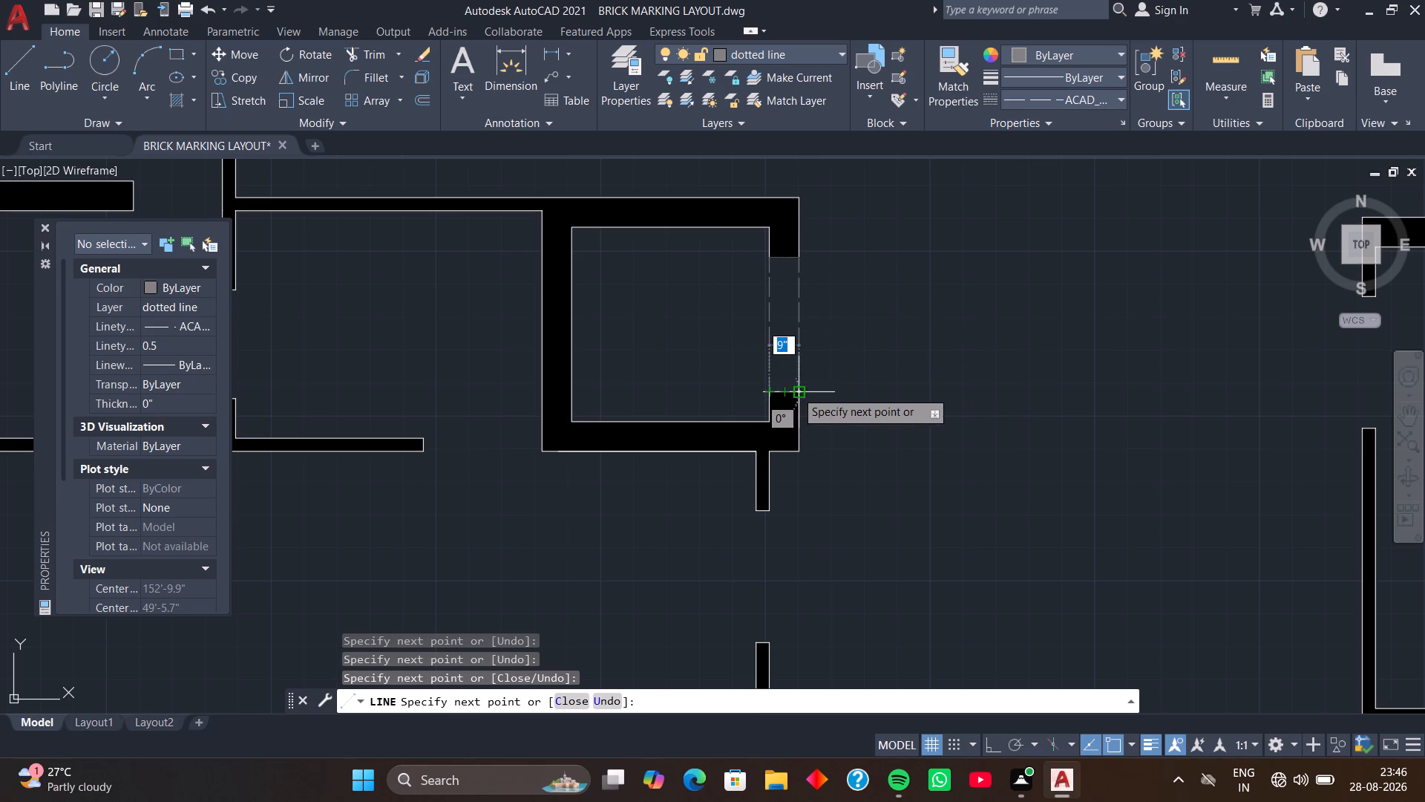
left_click(796, 391)
Cross the east wall opening with two dashed diagonals between its opposite corners.
left_click(775, 255)
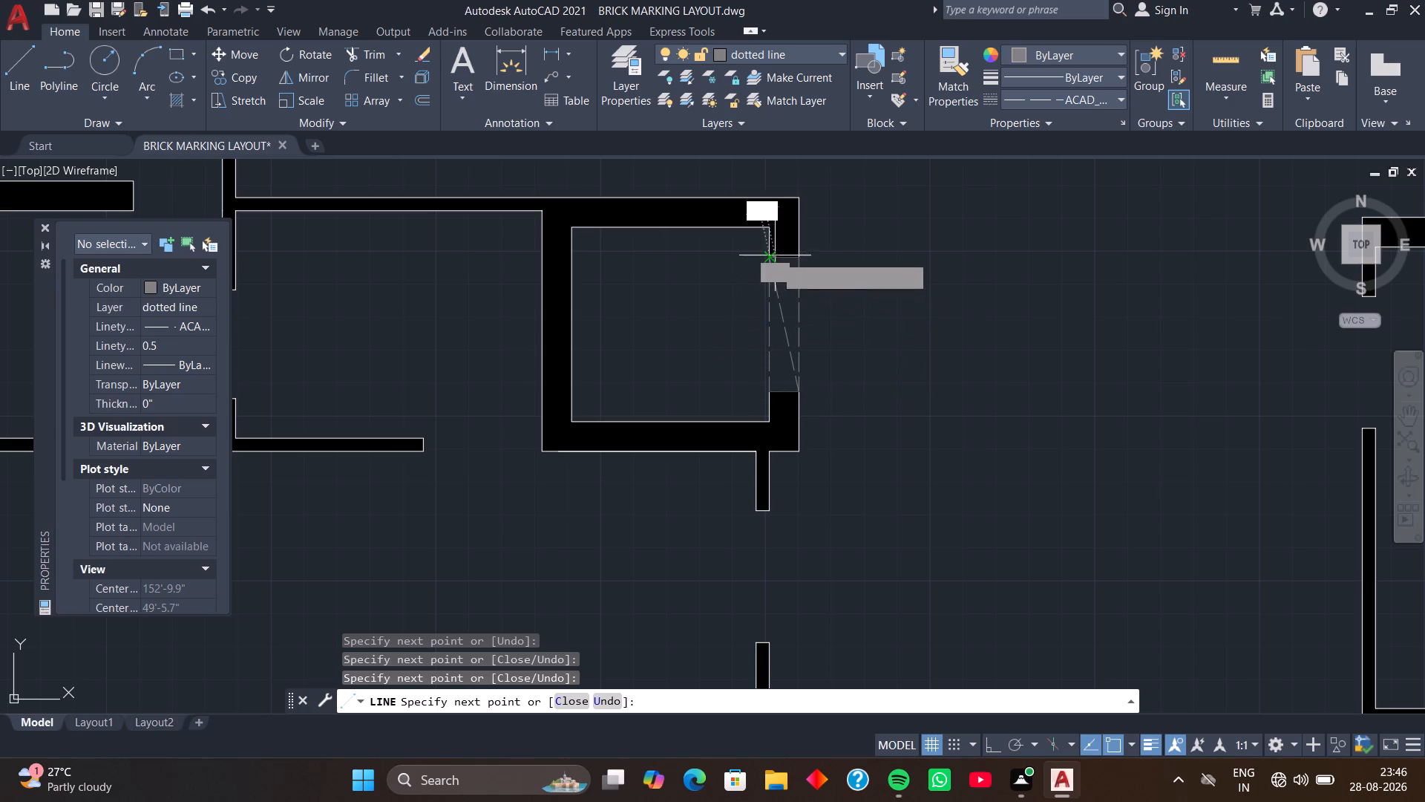
left_click(801, 252)
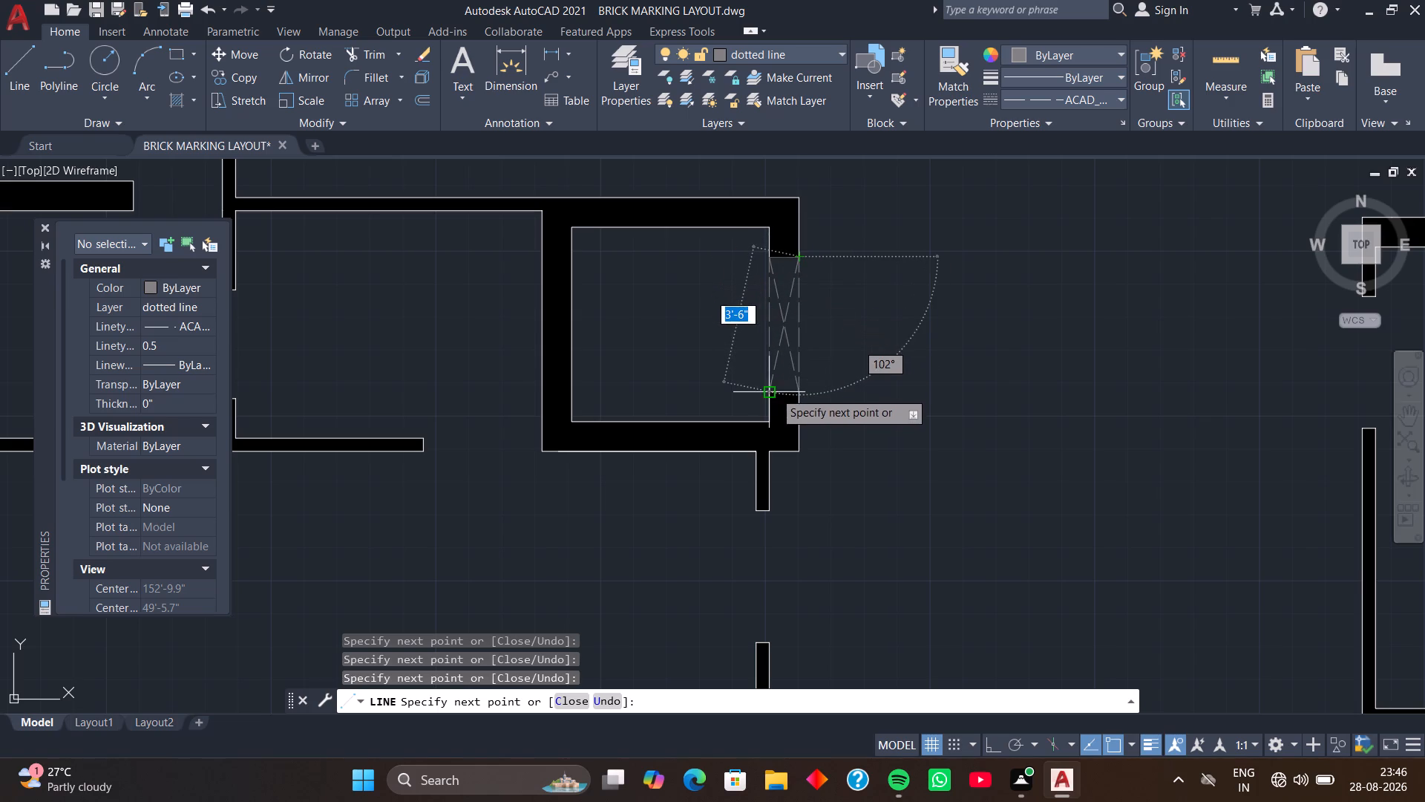
left_click(774, 395)
key("space")
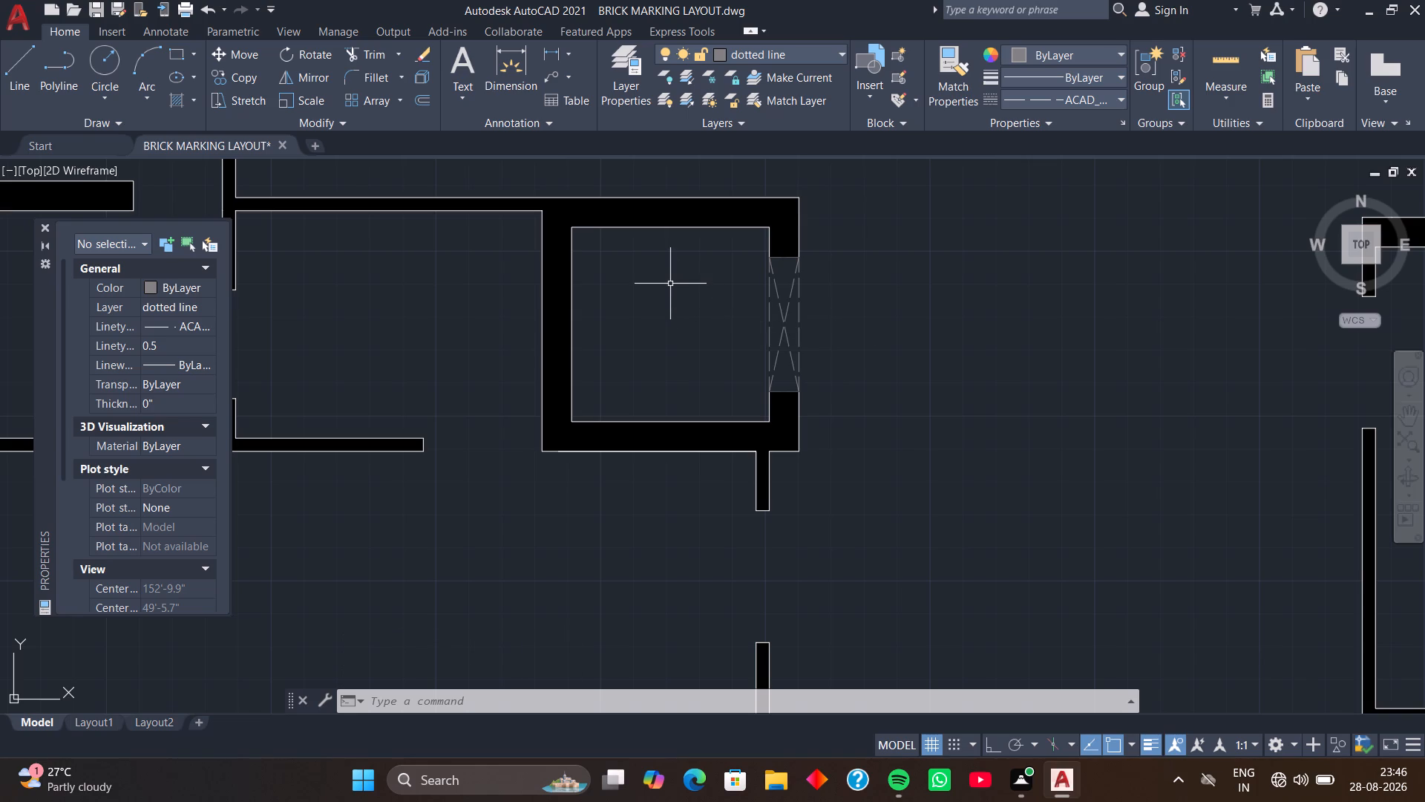
Draw dashed lines inside the shaft, offset 2 inches from the inner faces of its north and east walls.
key("l")
key("space")
scroll(592, 243, "up", 2)
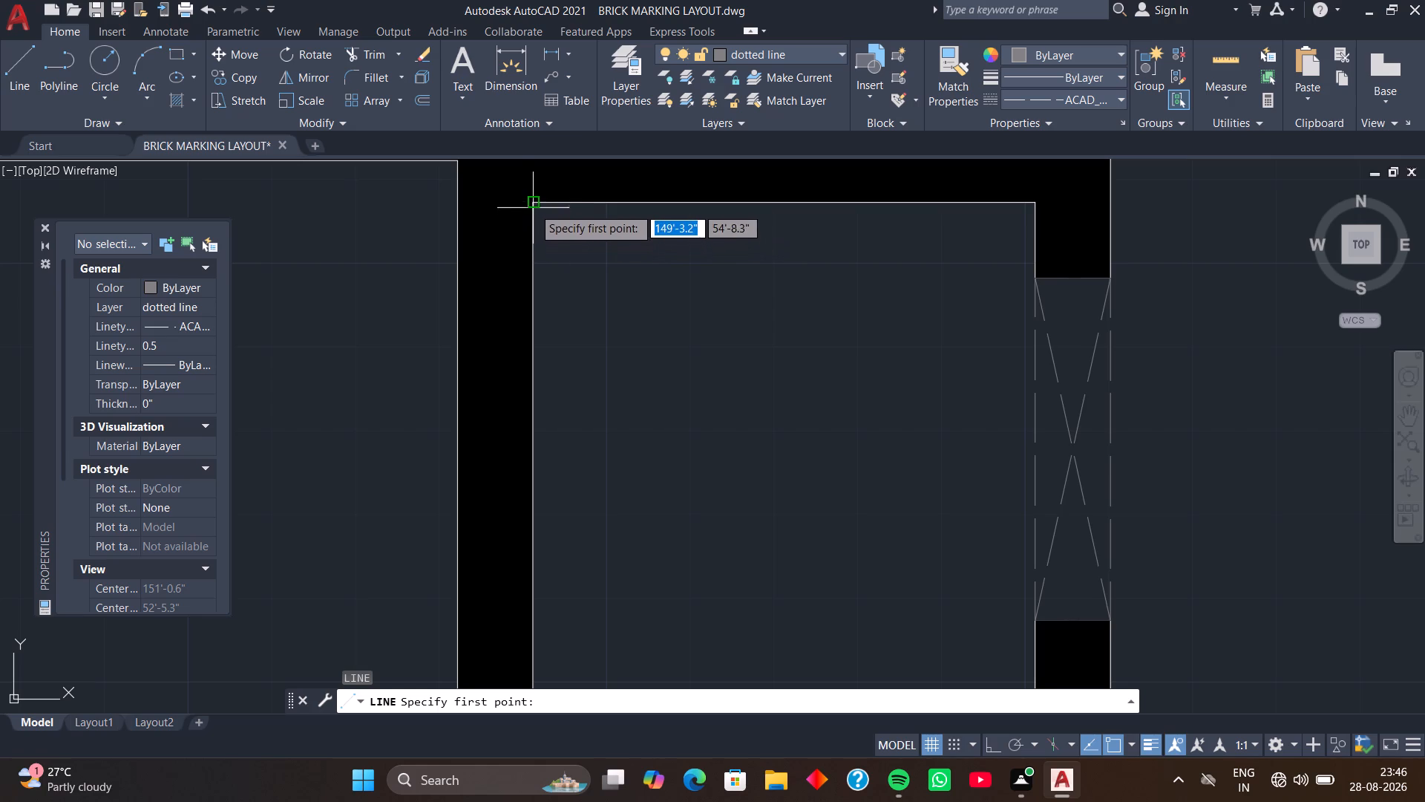
left_click(533, 202)
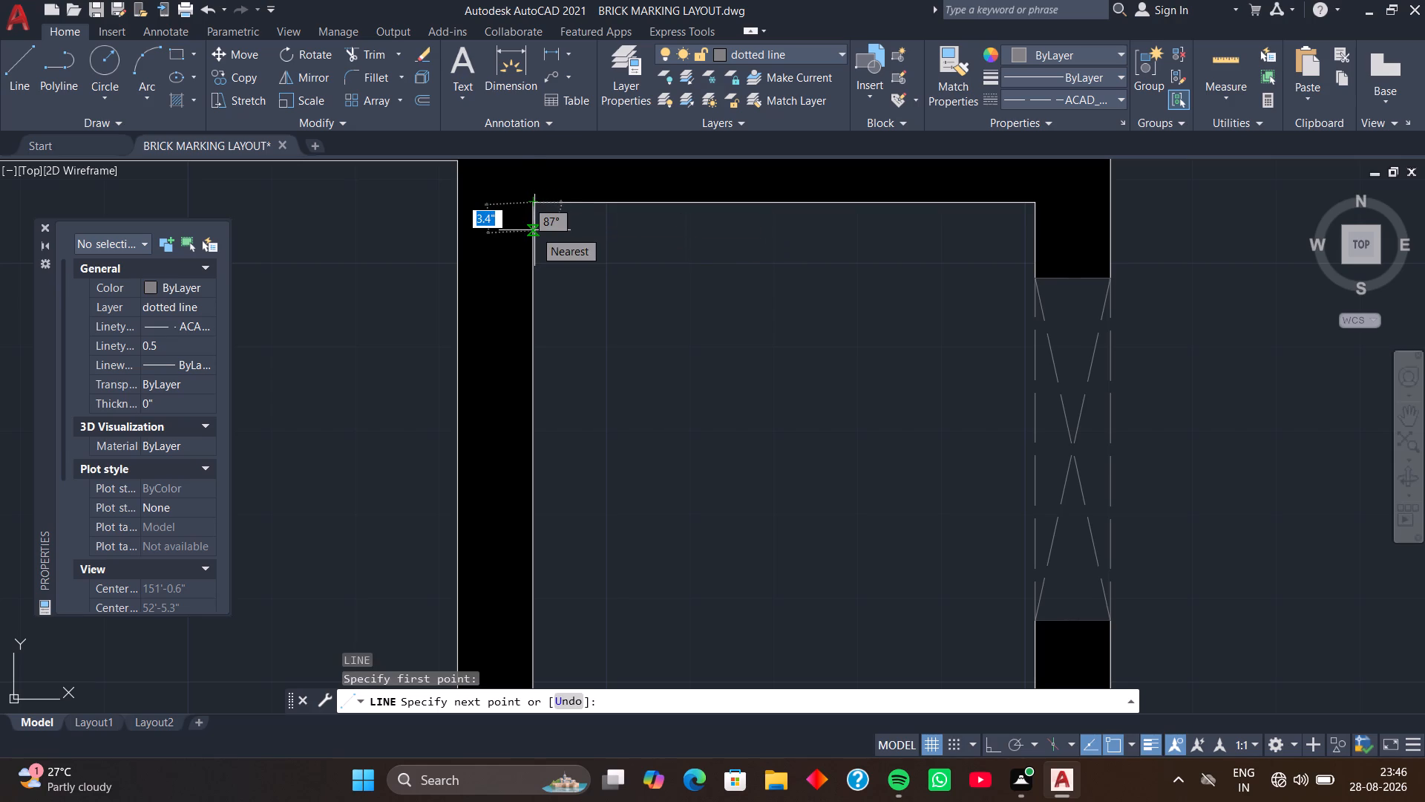
key("2")
key("Return")
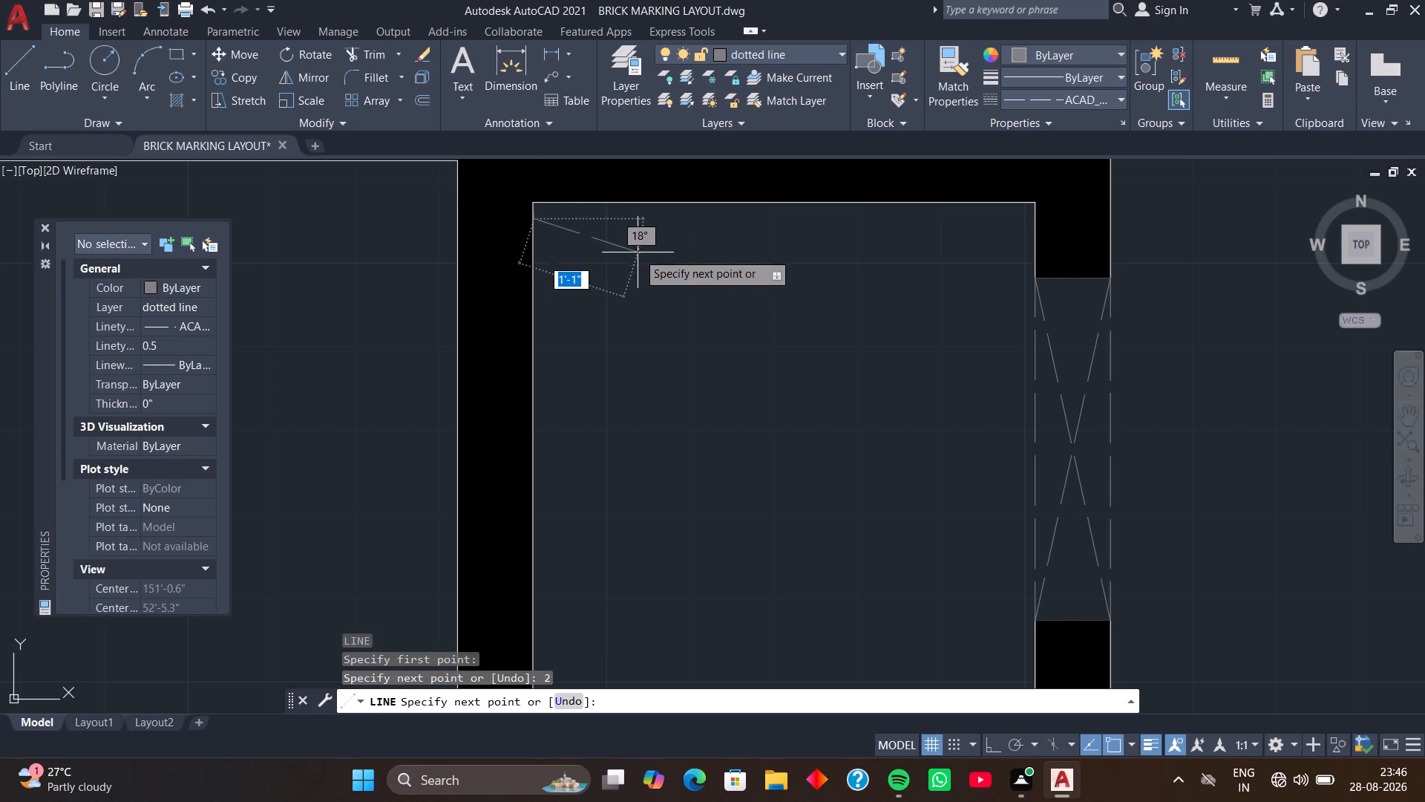
left_click(1033, 218)
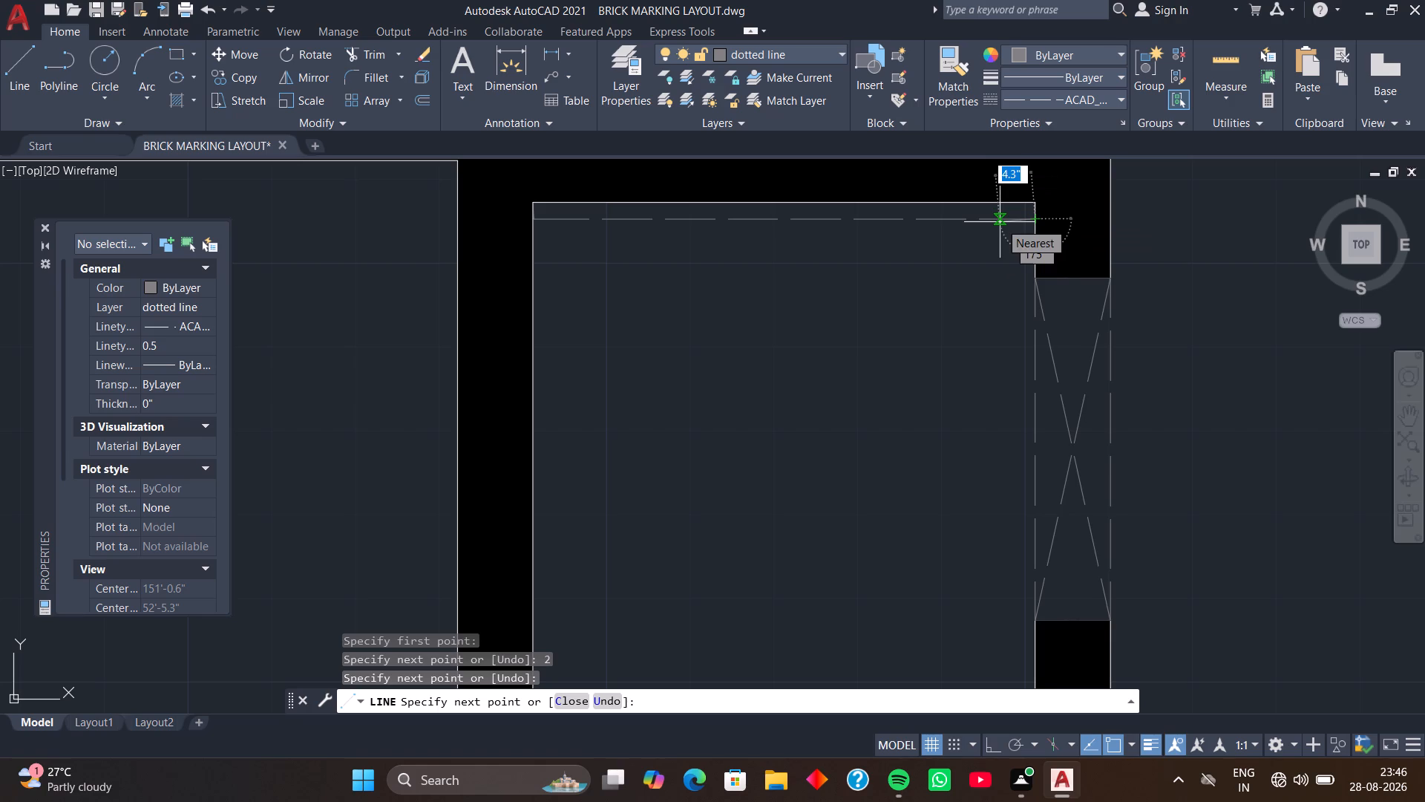
key("2")
key("Return")
scroll(1055, 370, "down", 1)
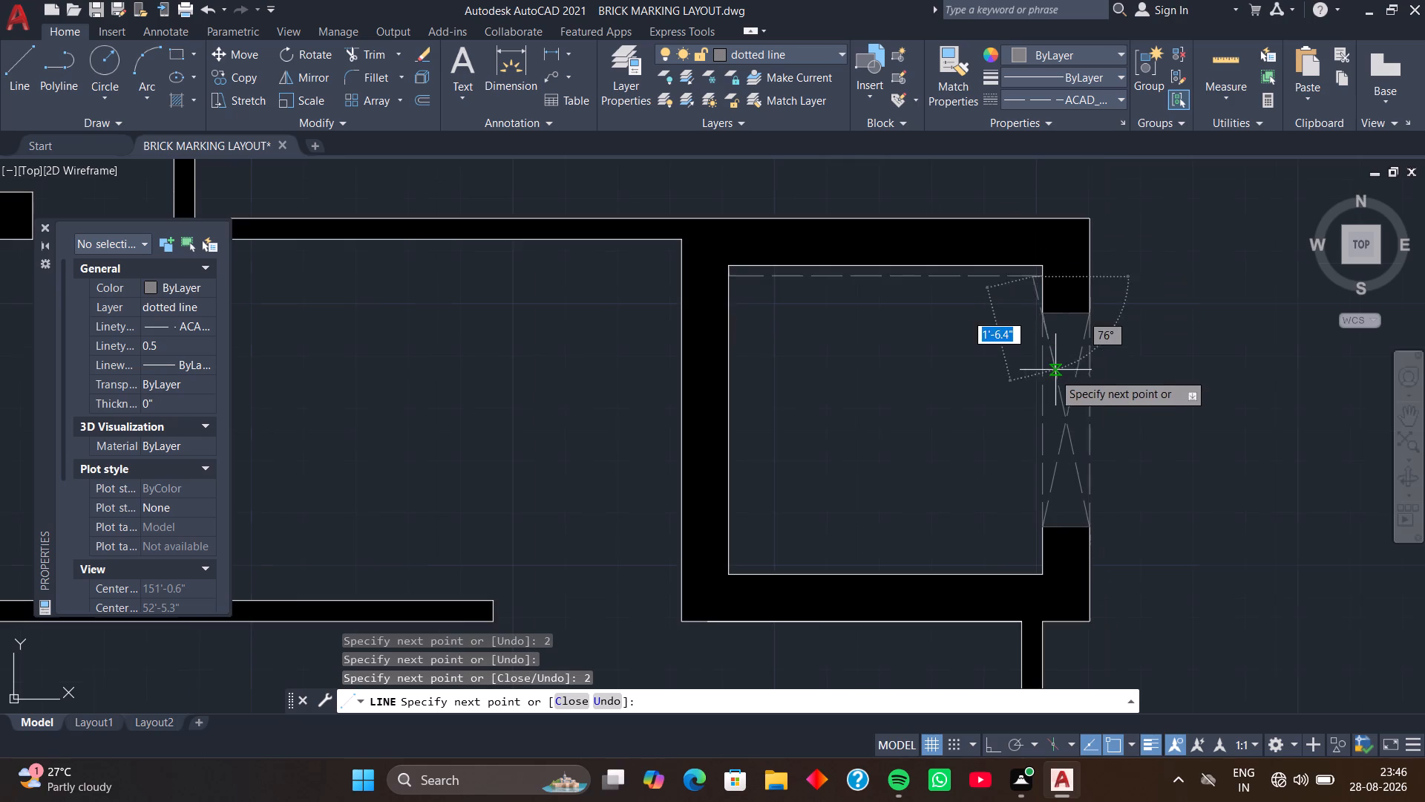
middle_click_drag(1025, 430, 988, 307)
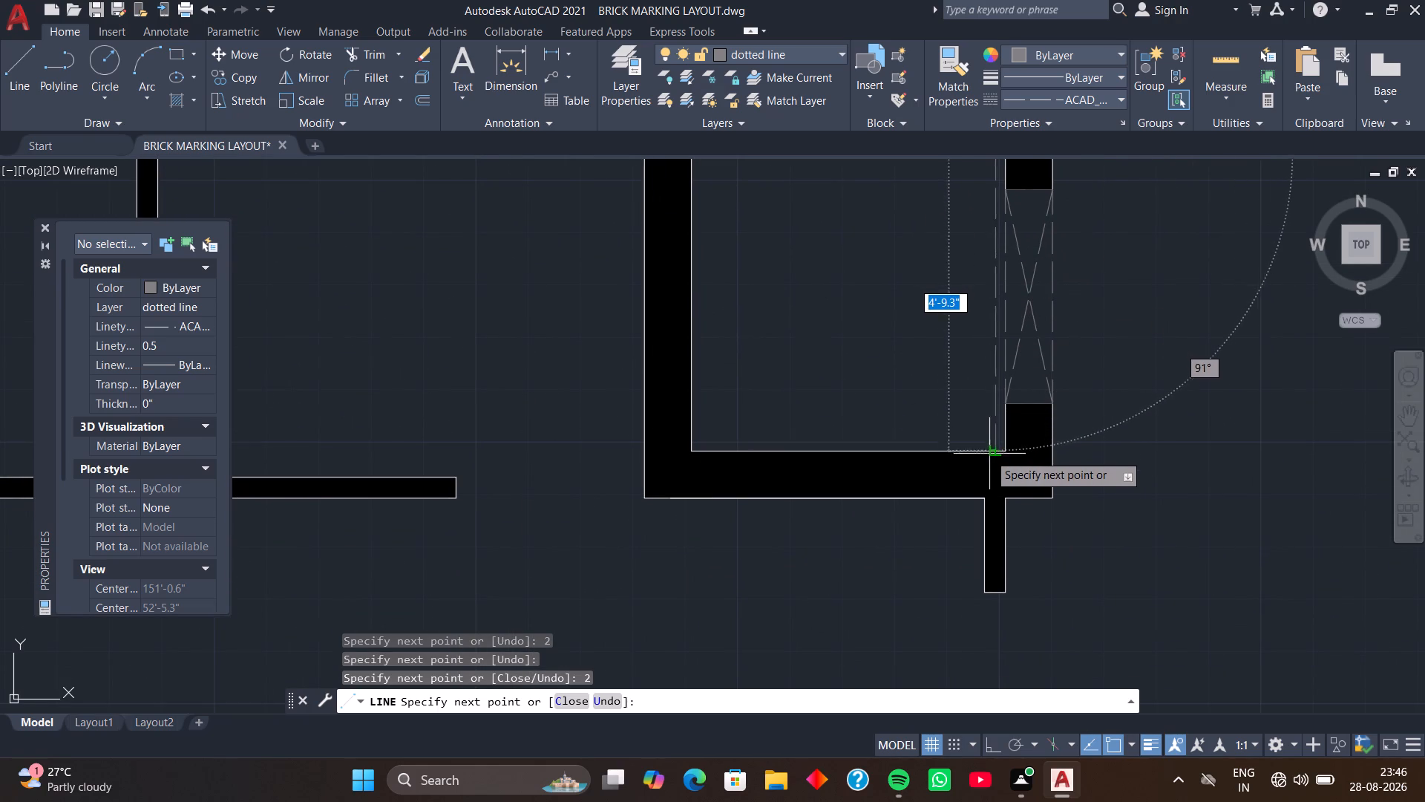
left_click(996, 454)
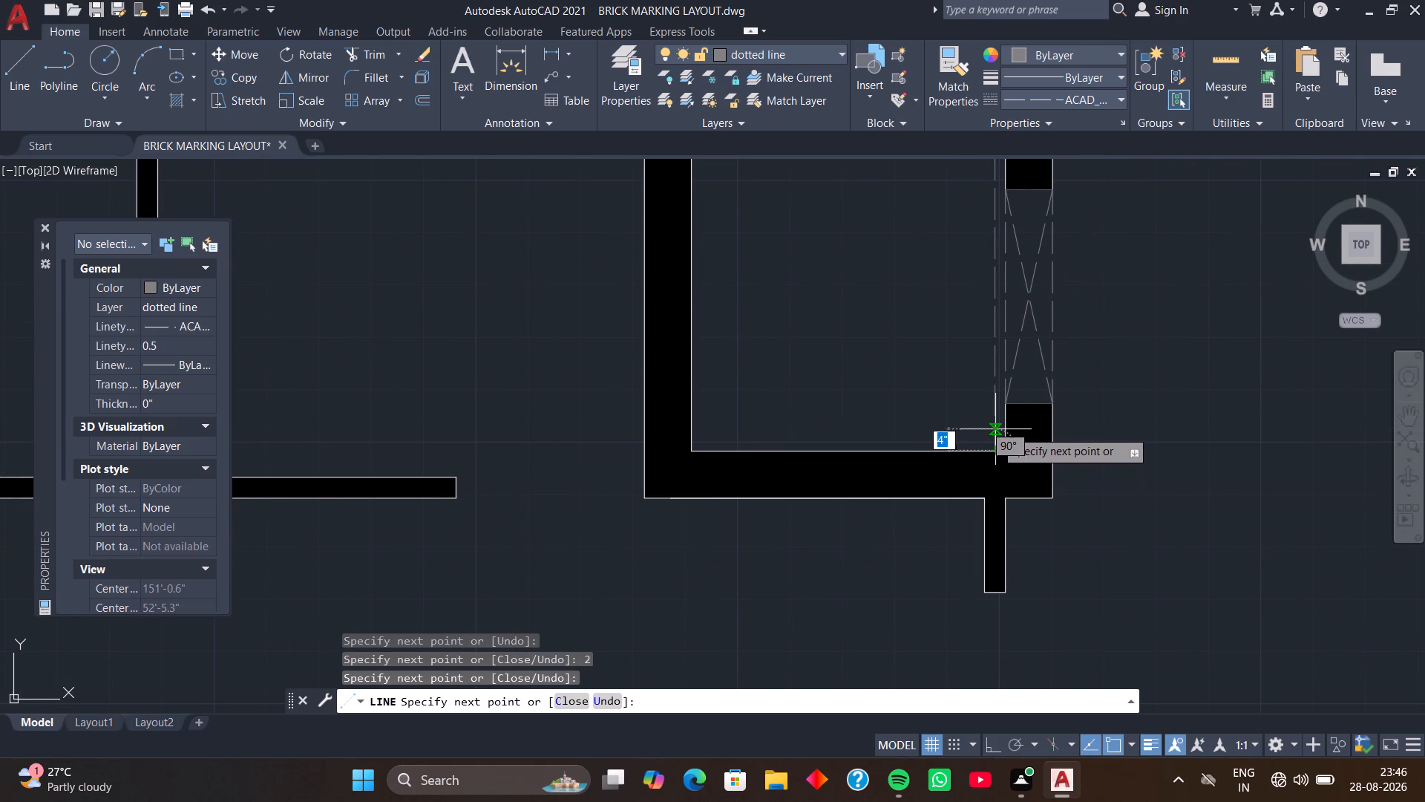
Continue the dashed outline 2 inches inside the shaft's south and west walls, ending at the north dashed line.
key("2")
key("Return")
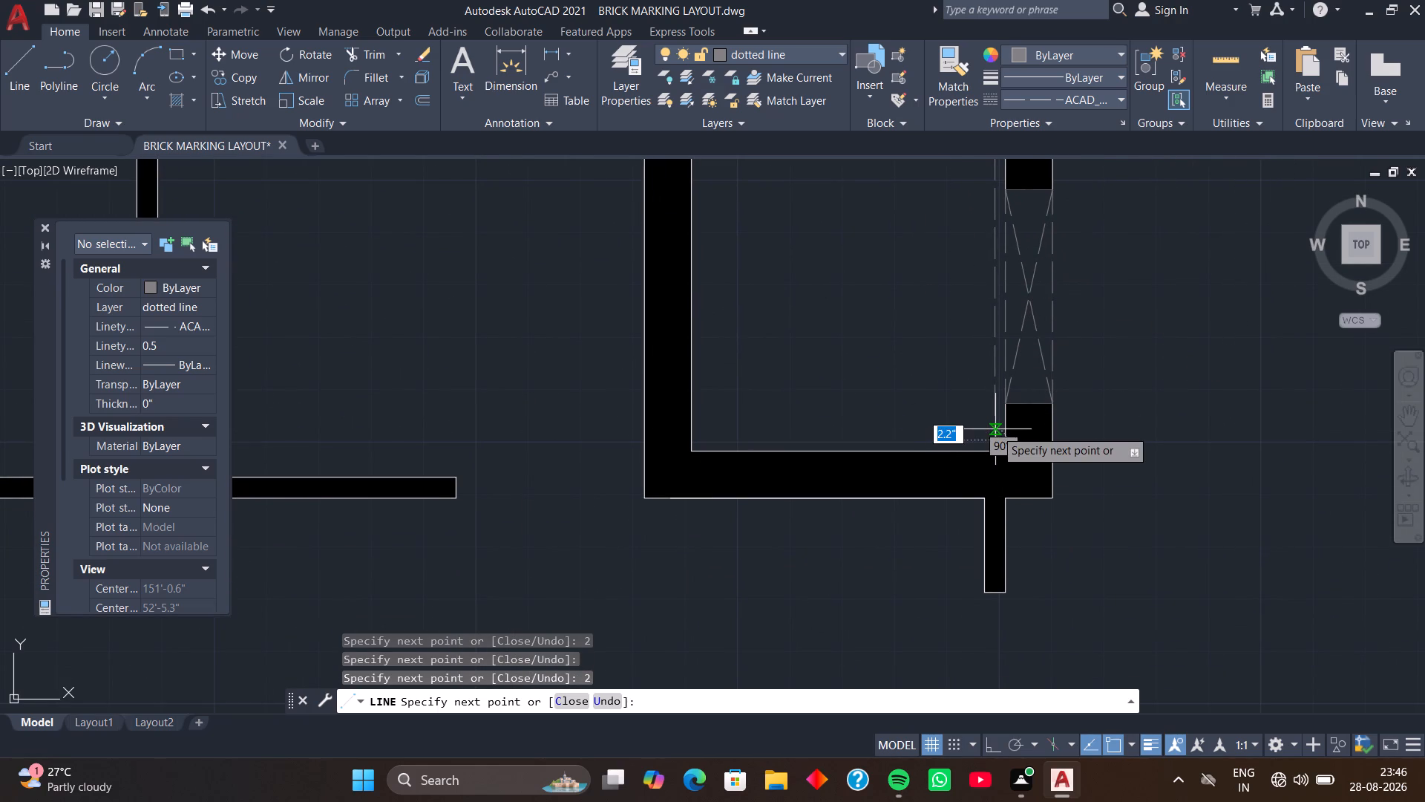
left_click(693, 438)
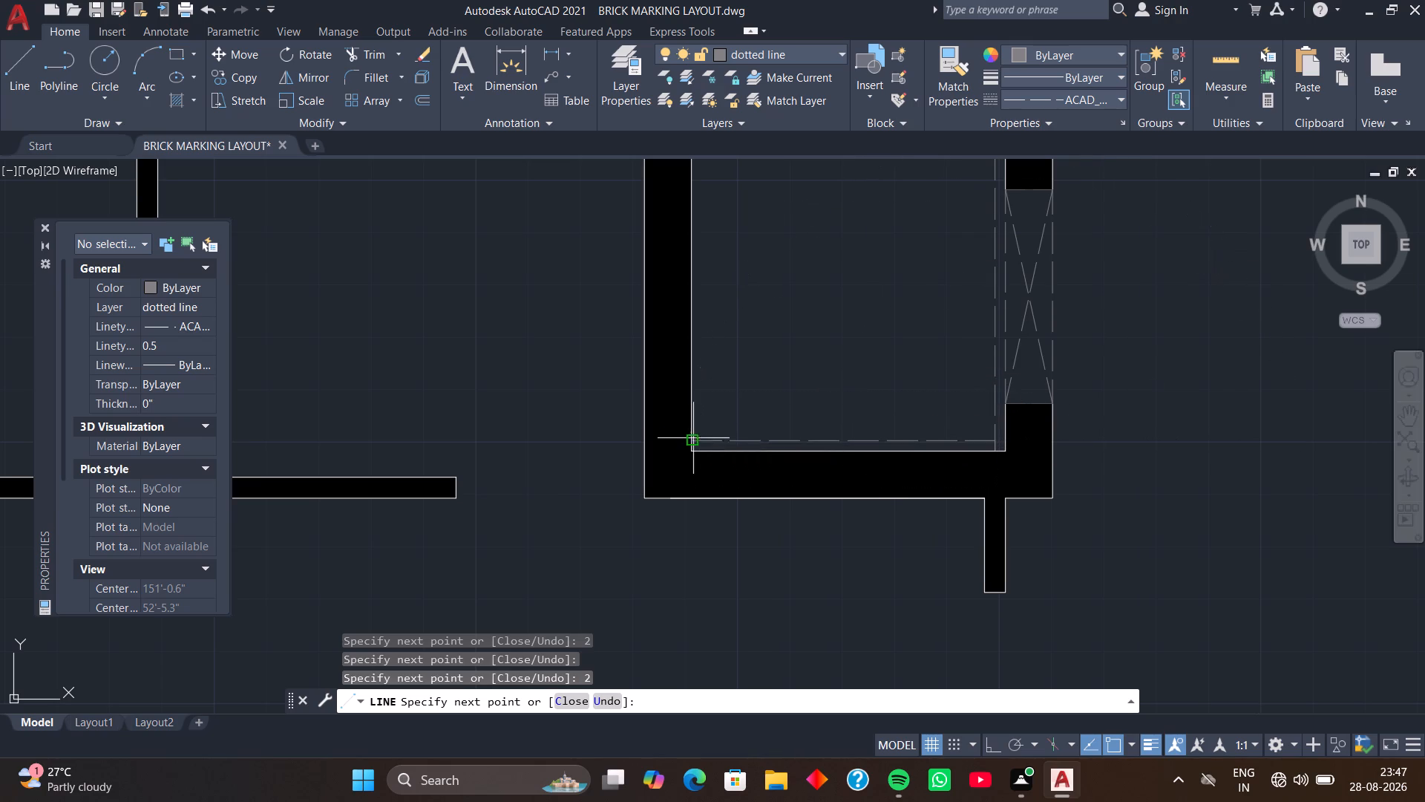
key("2")
key("Return")
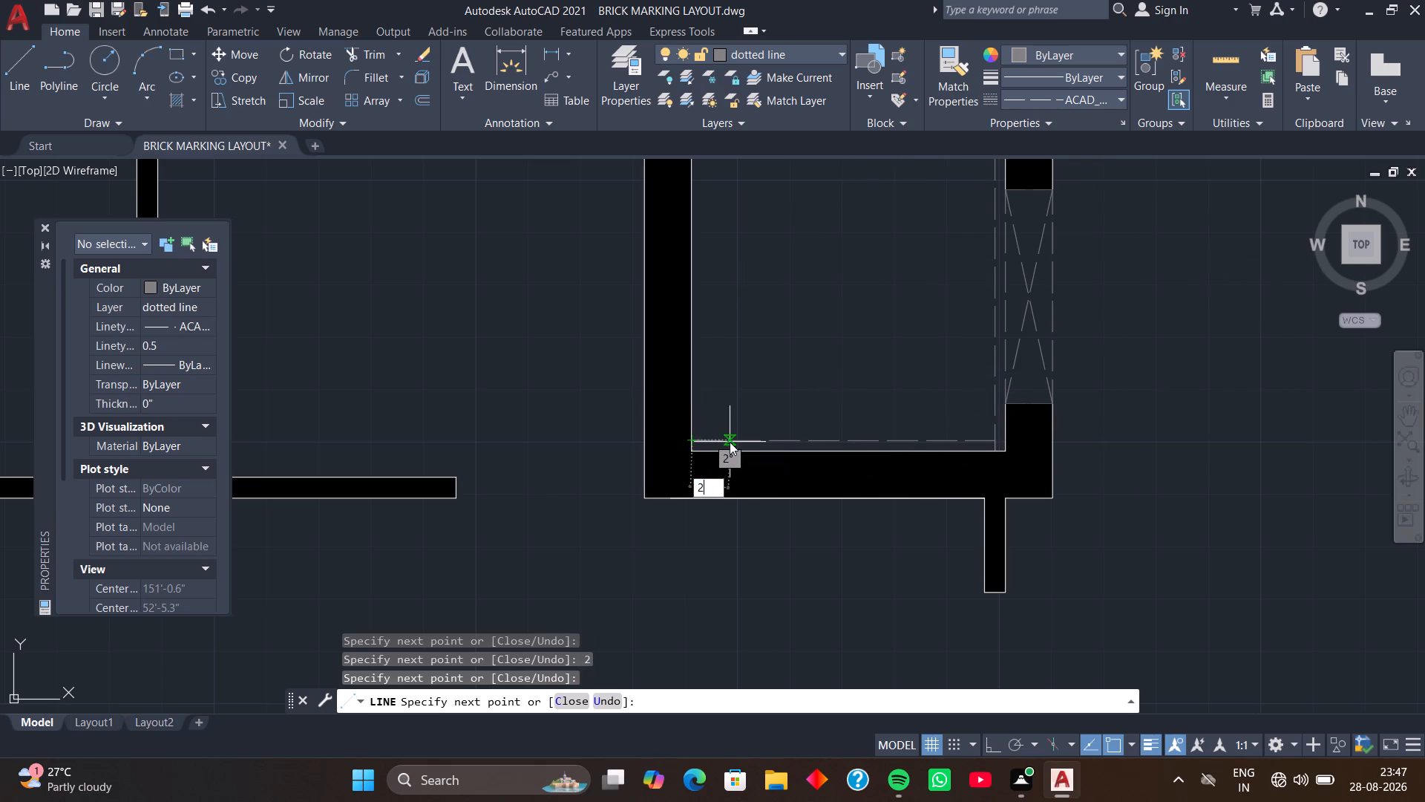
middle_click_drag(730, 163, 760, 416)
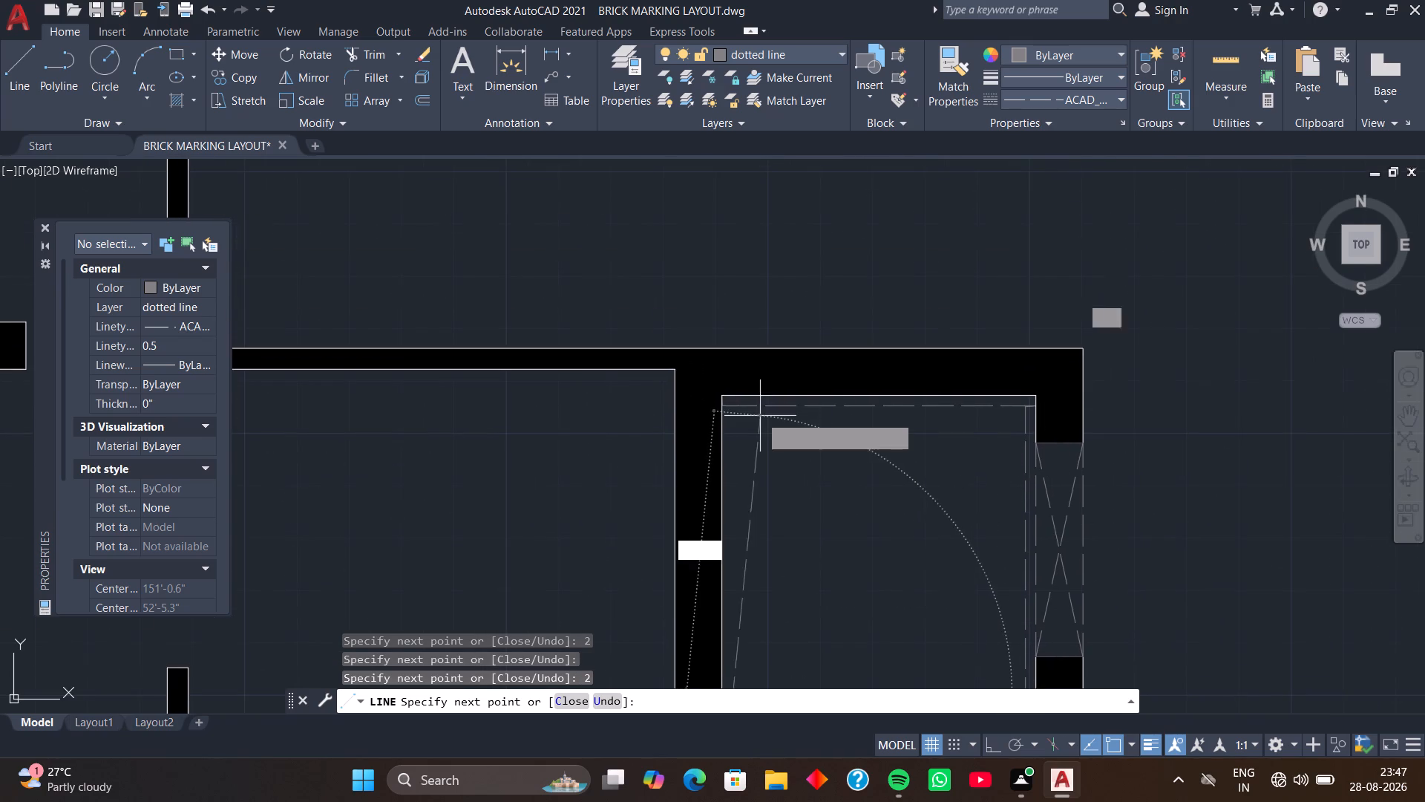
scroll(731, 416, "up", 2)
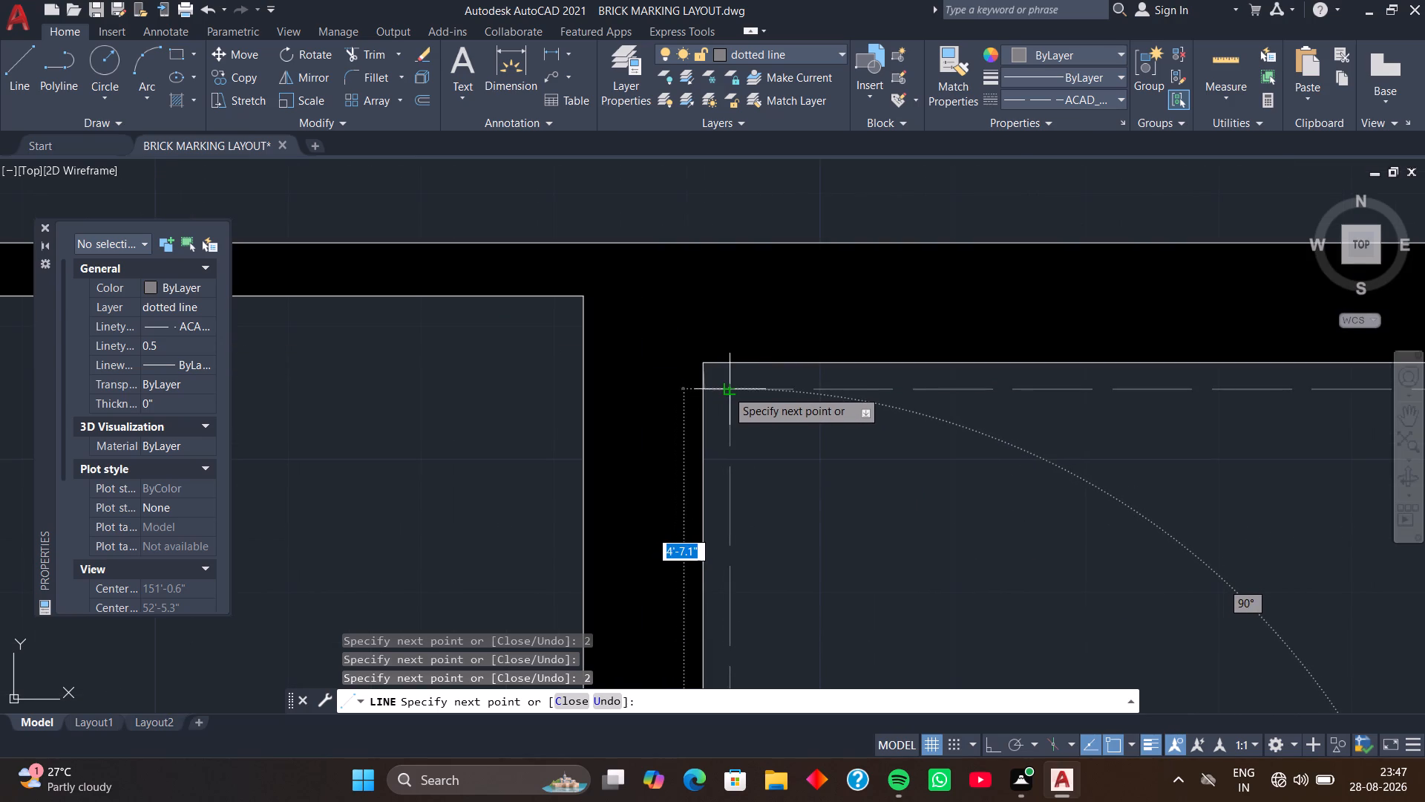
left_click(727, 389)
key("space")
Trim the overhanging dashed ends at the northwest and northeast corners of the shaft's inner outline.
type("TR")
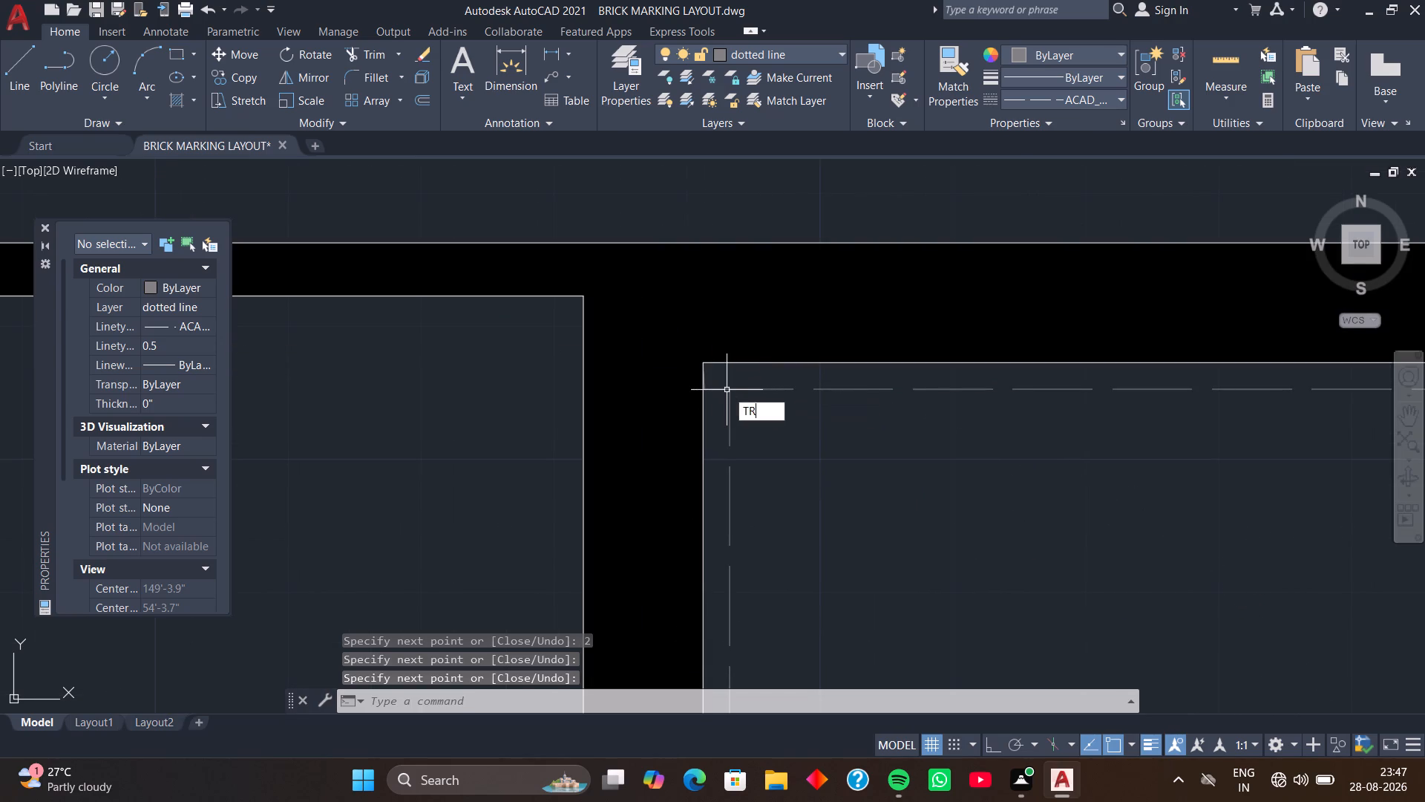
key("space")
left_click(721, 390)
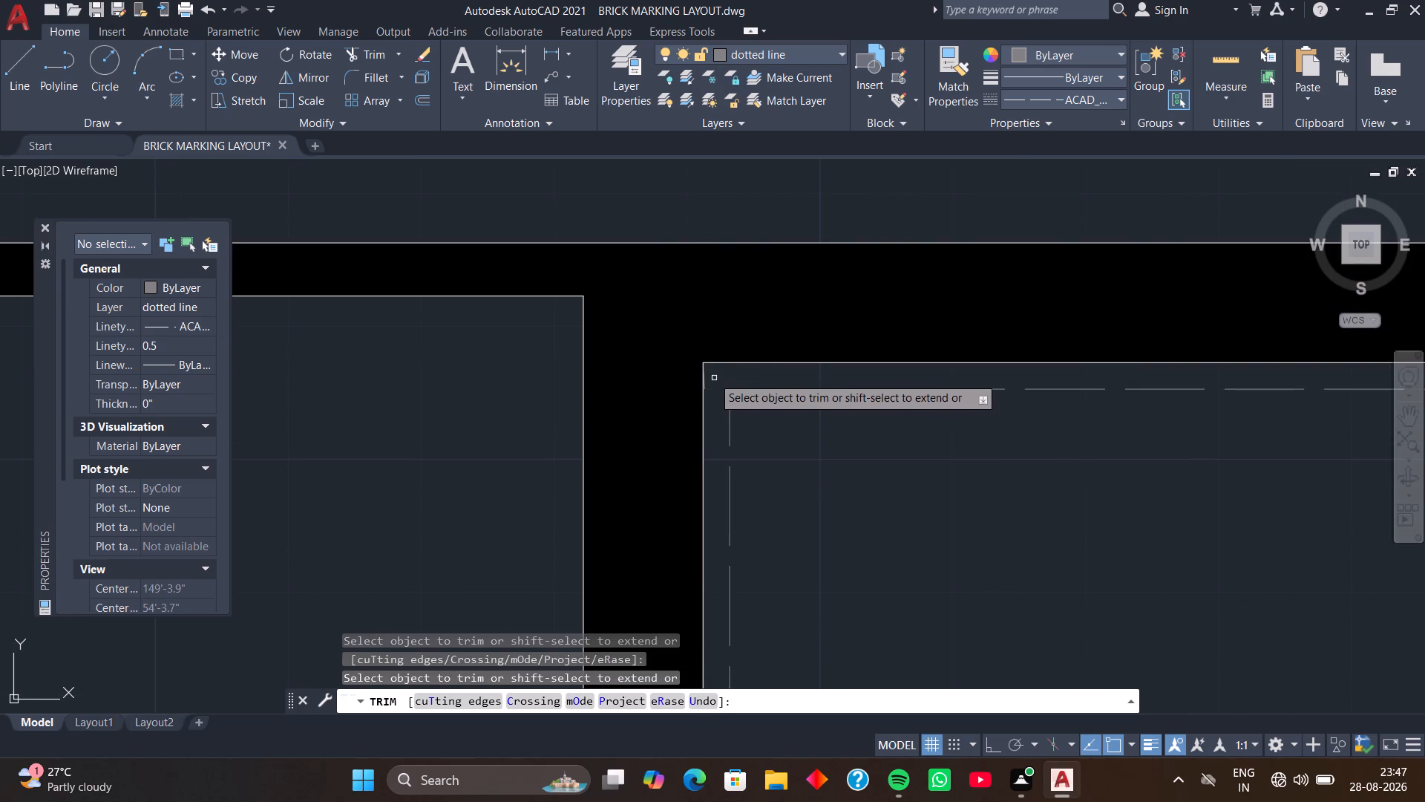
left_click(705, 374)
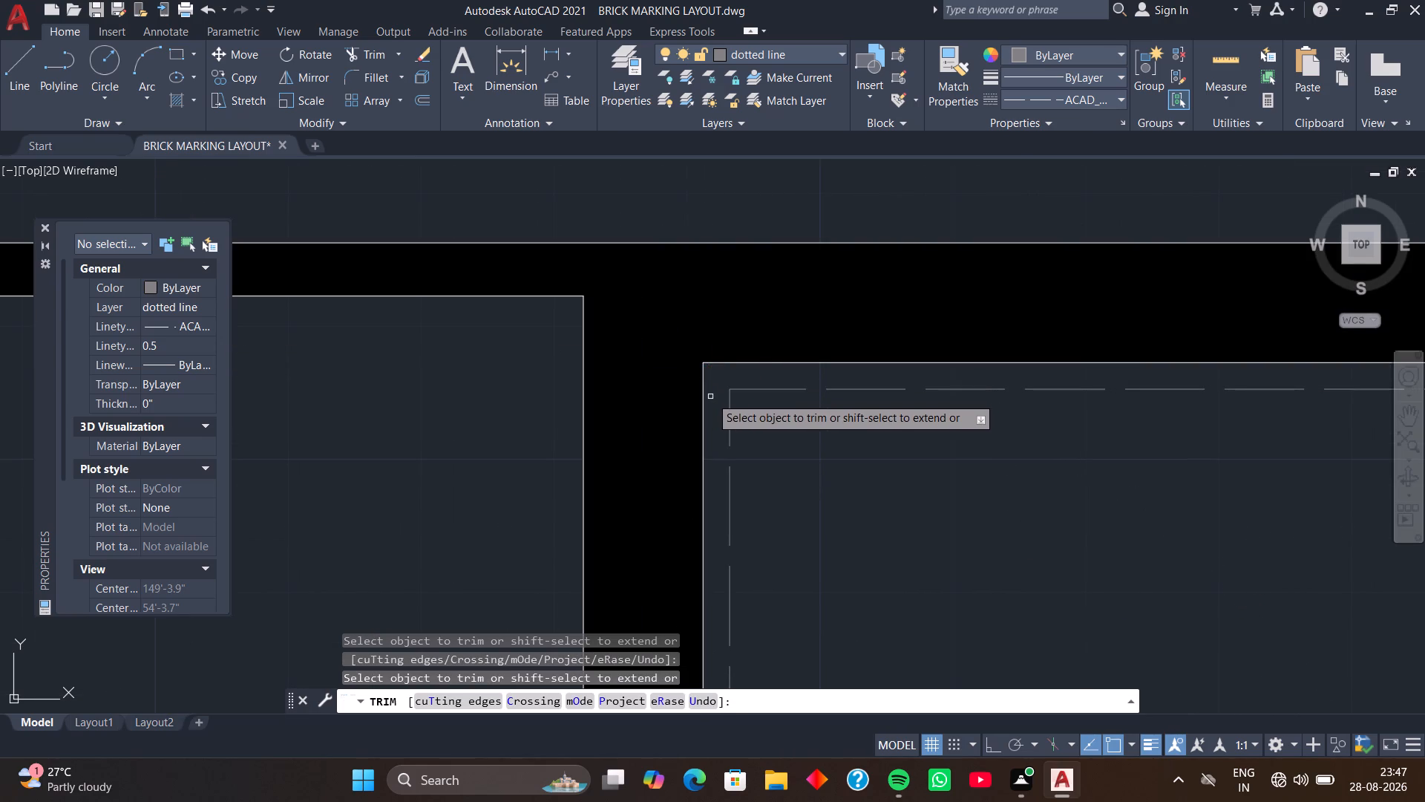
scroll(710, 397, "down", 1)
middle_click_drag(711, 400, 703, 324)
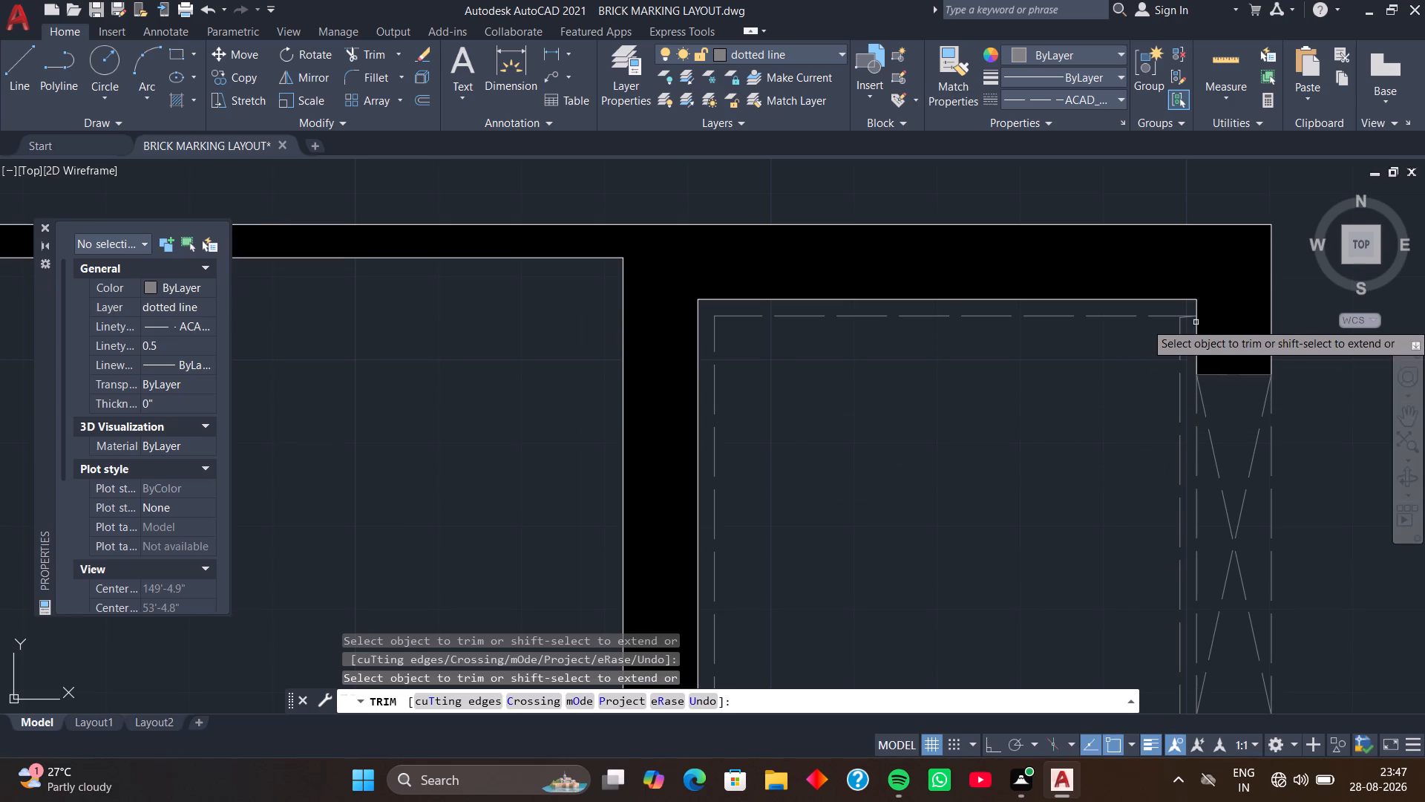
scroll(1185, 316, "up", 2)
left_click(1185, 318)
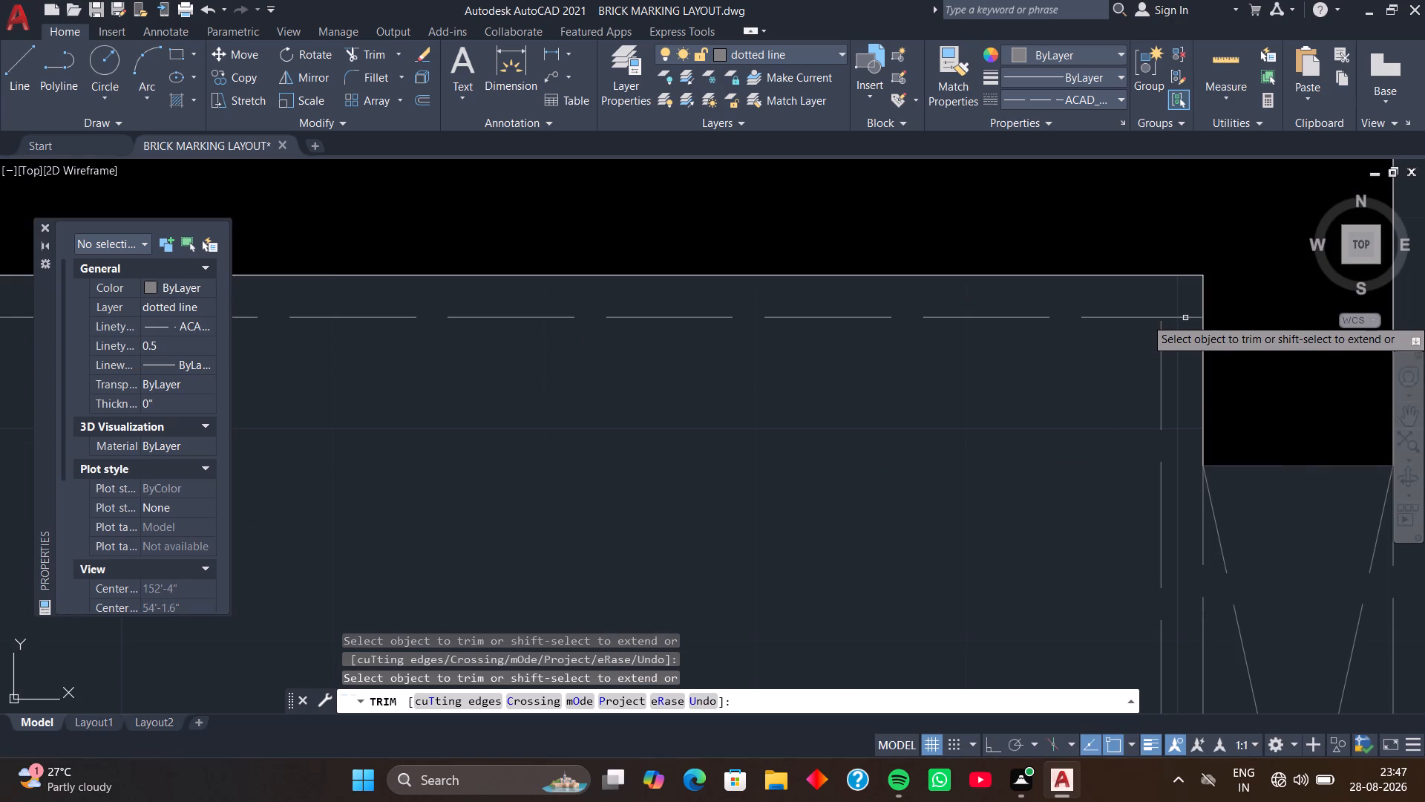
Trim the overhanging dashed ends at the southeast and southwest corners of the shaft's inner outline.
scroll(1183, 358, "down", 2)
middle_click_drag(1182, 380, 1112, 278)
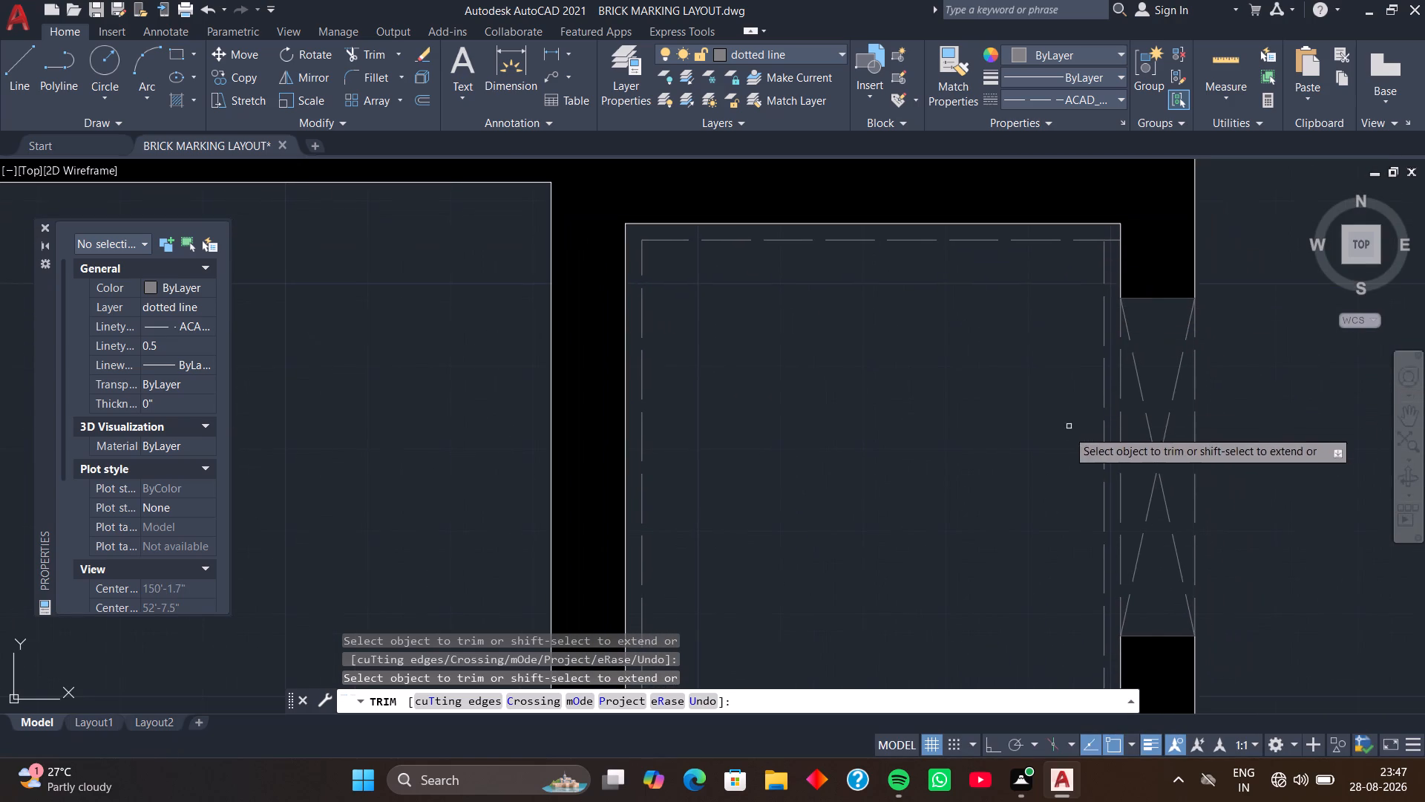
middle_click_drag(1064, 437, 995, 267)
middle_click_drag(1025, 469, 993, 395)
scroll(1004, 461, "up", 2)
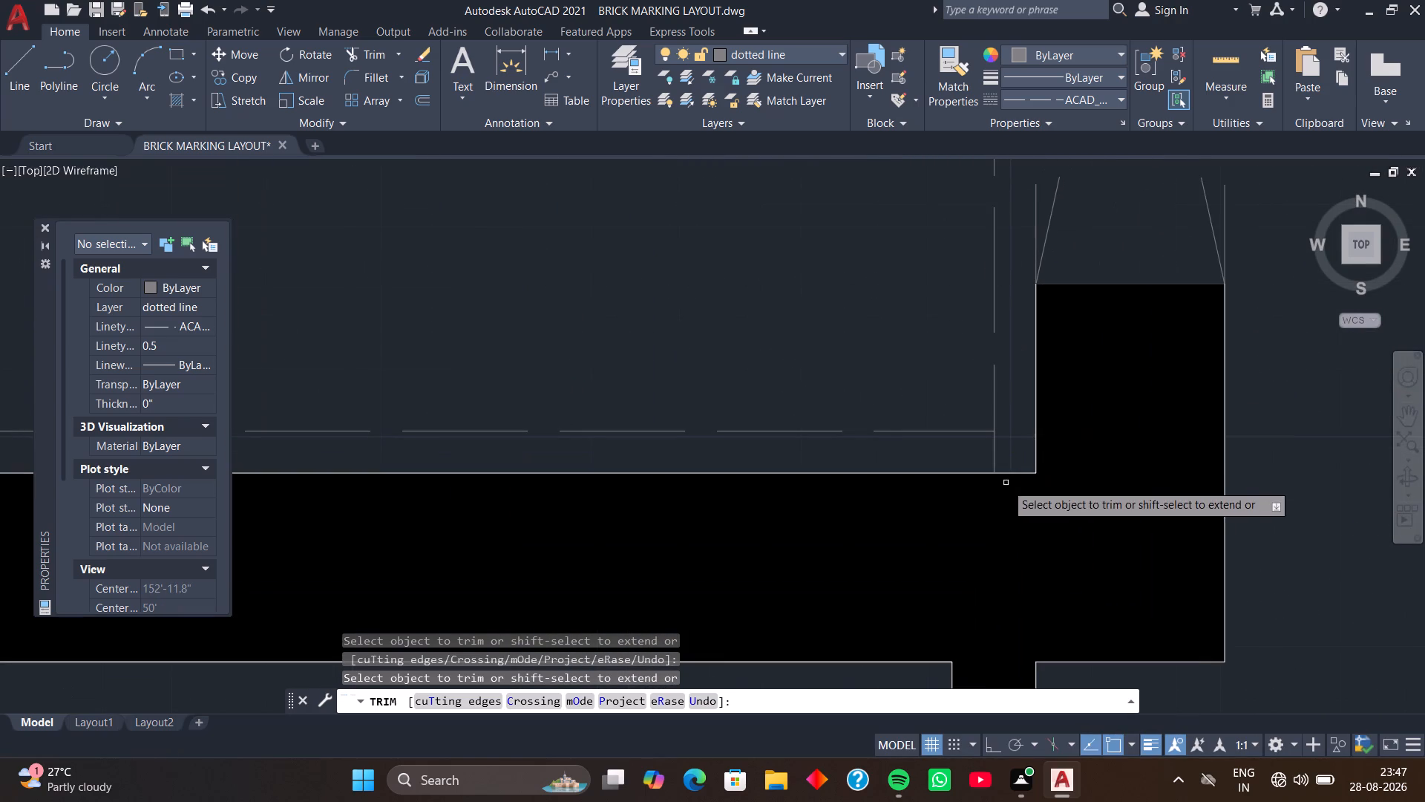
left_click(992, 455)
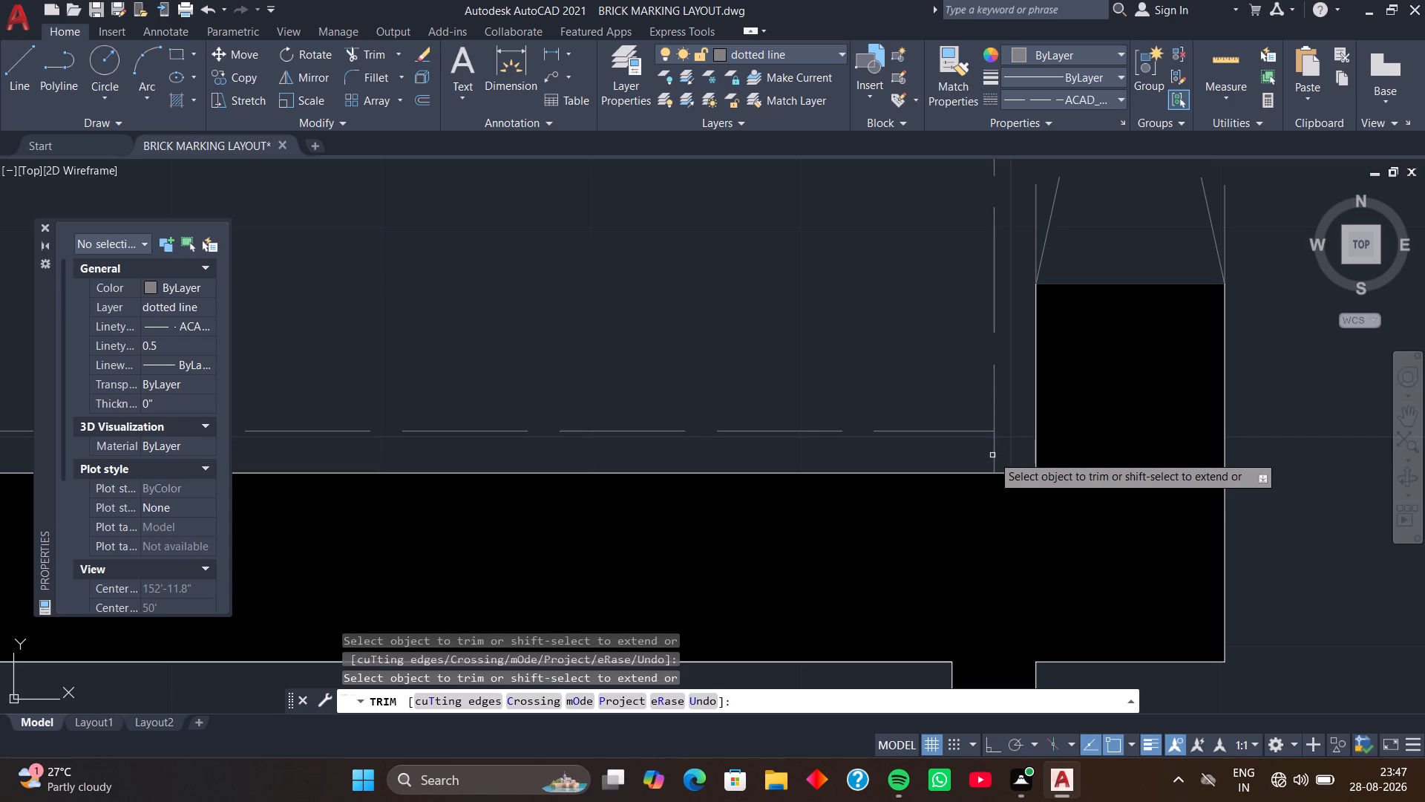
left_click(995, 455)
scroll(899, 444, "down", 3)
middle_click_drag(799, 377, 957, 368)
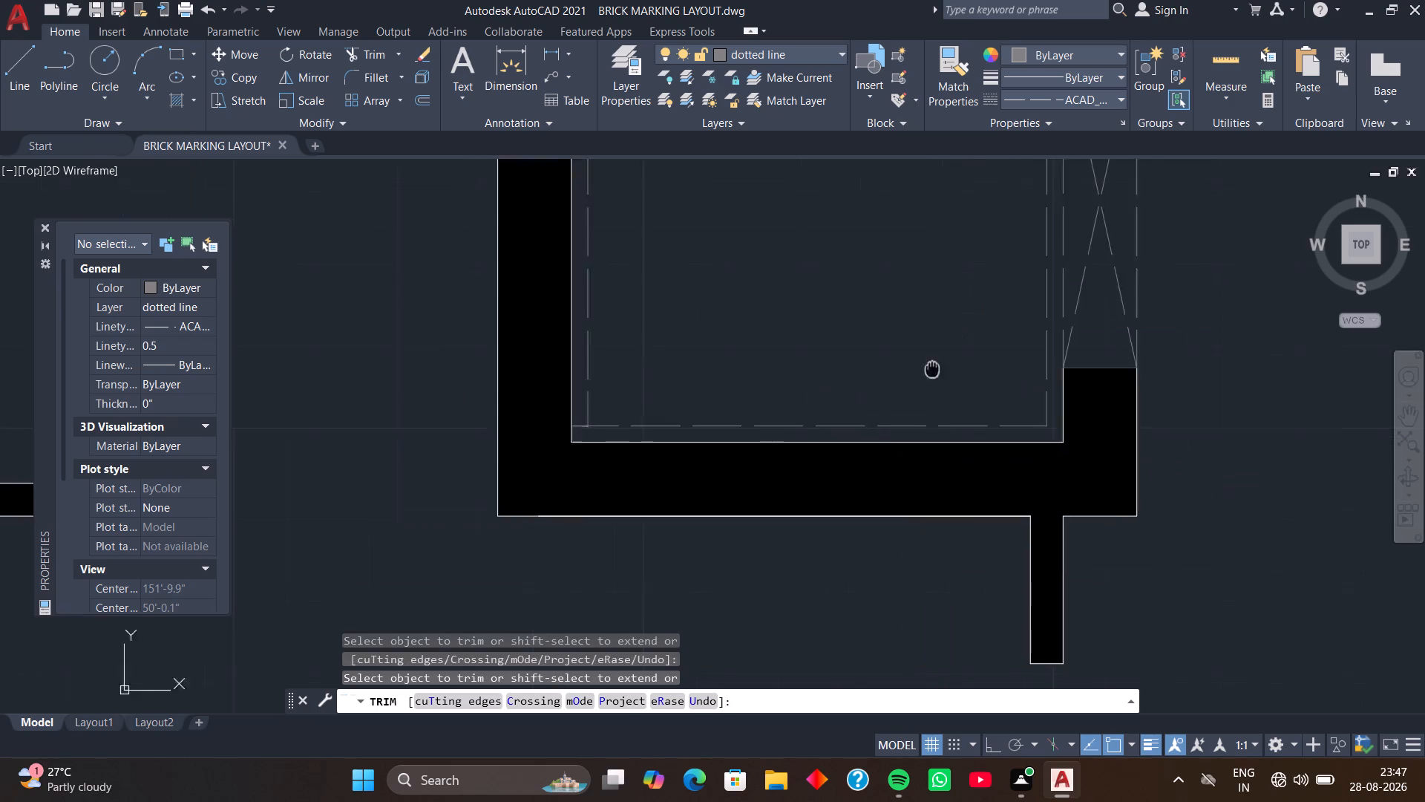
middle_click_drag(957, 368, 1009, 357)
middle_click_drag(677, 420, 841, 392)
scroll(845, 395, "up", 4)
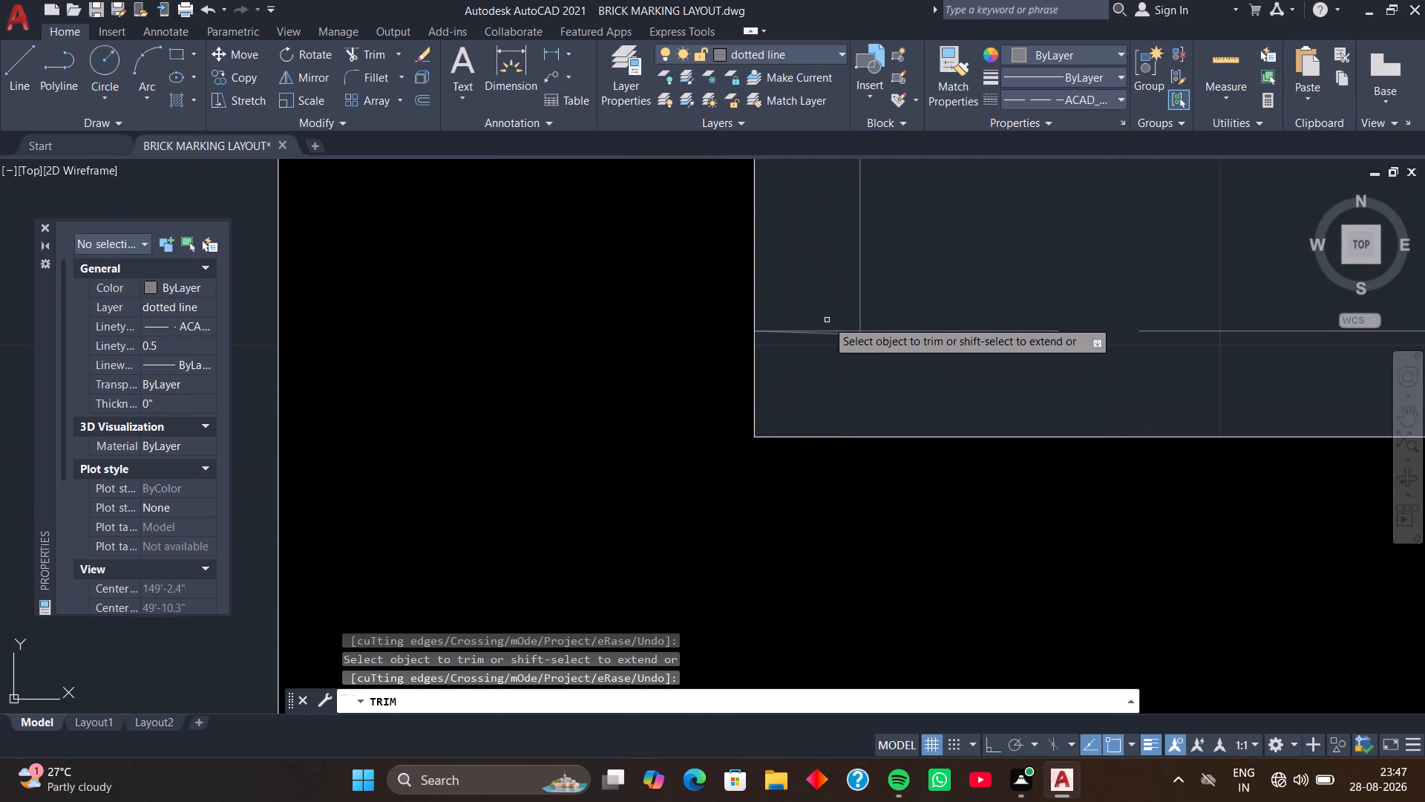
left_click(828, 333)
left_click(828, 330)
scroll(854, 335, "up", 3)
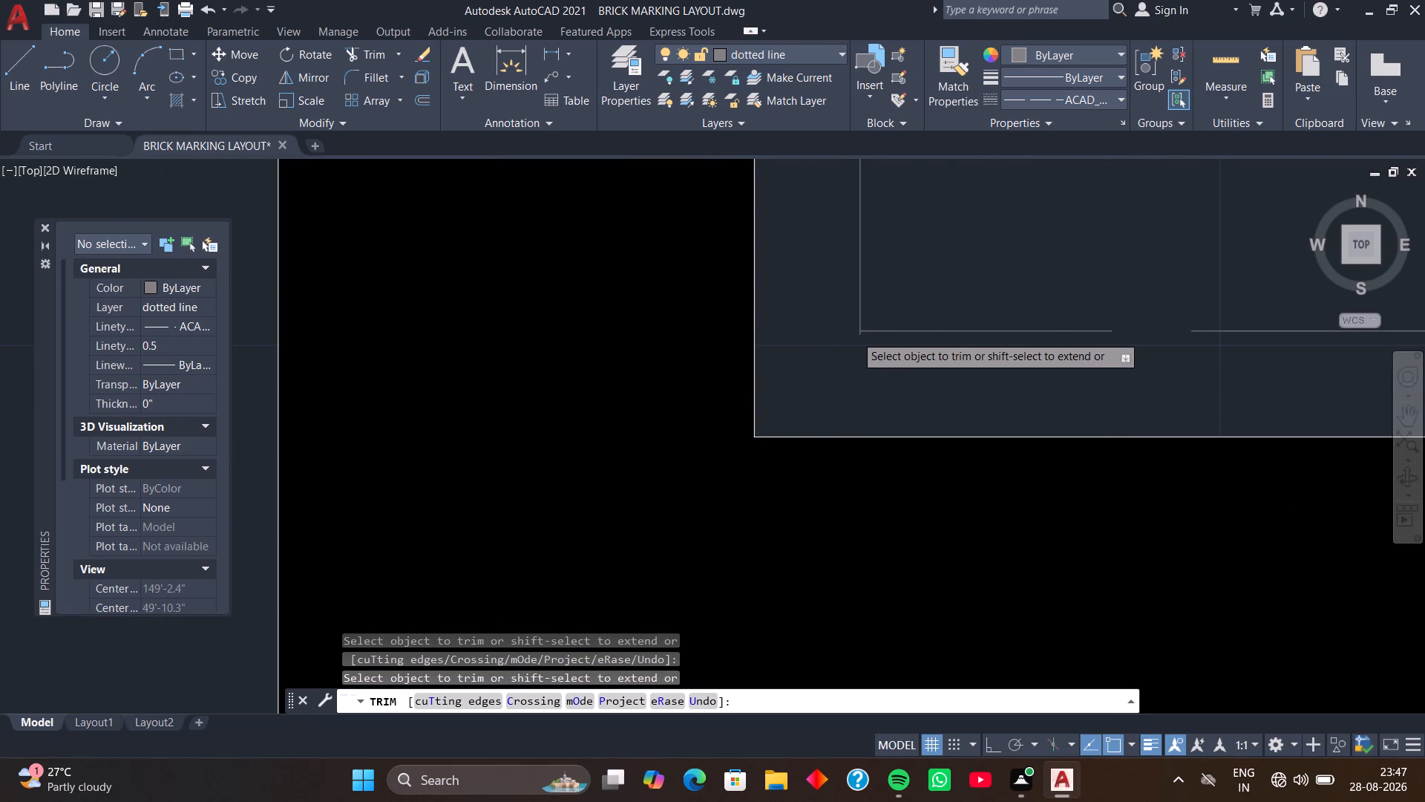
left_click(862, 330)
scroll(857, 375, "down", 3)
middle_click_drag(855, 397, 805, 432)
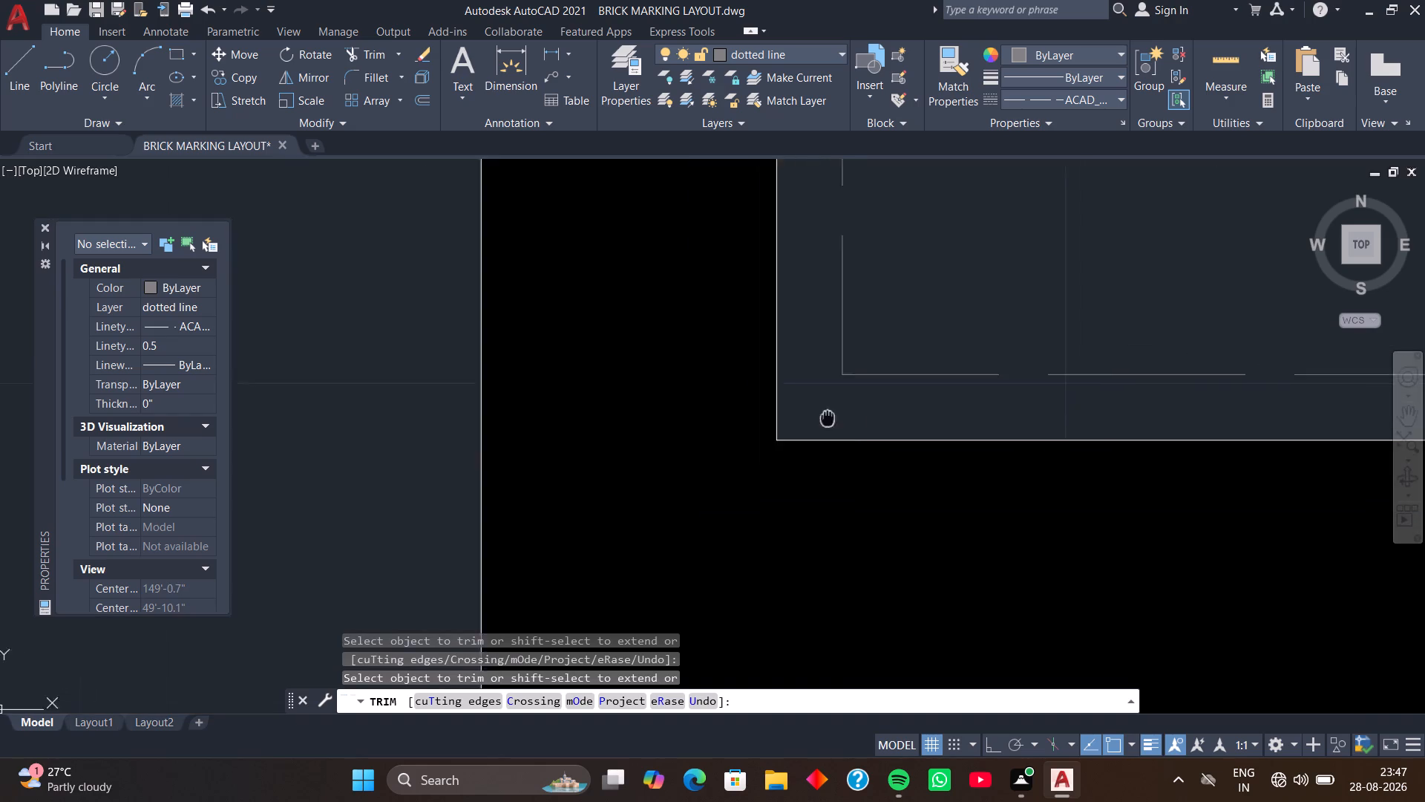
middle_click_drag(805, 432, 750, 476)
scroll(881, 338, "down", 4)
key("space")
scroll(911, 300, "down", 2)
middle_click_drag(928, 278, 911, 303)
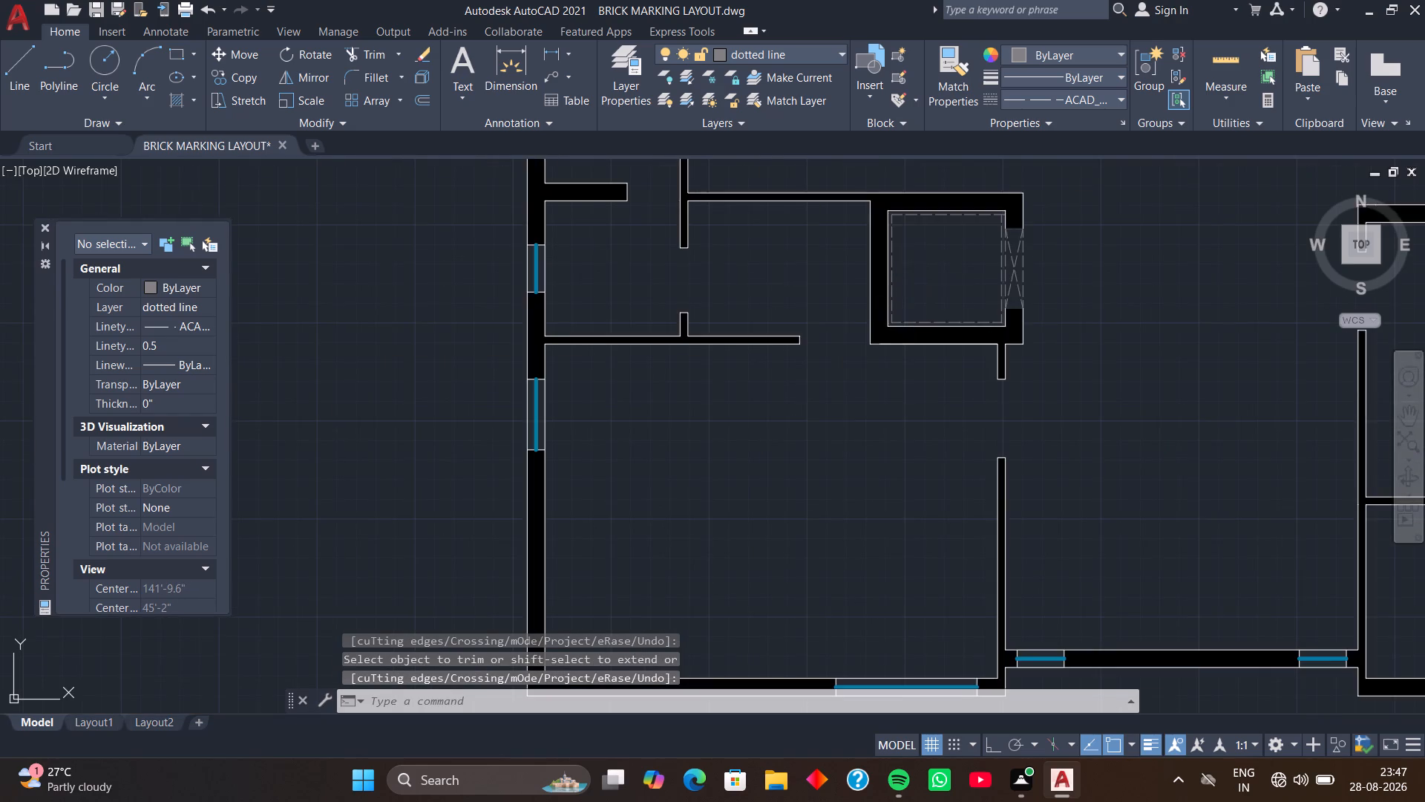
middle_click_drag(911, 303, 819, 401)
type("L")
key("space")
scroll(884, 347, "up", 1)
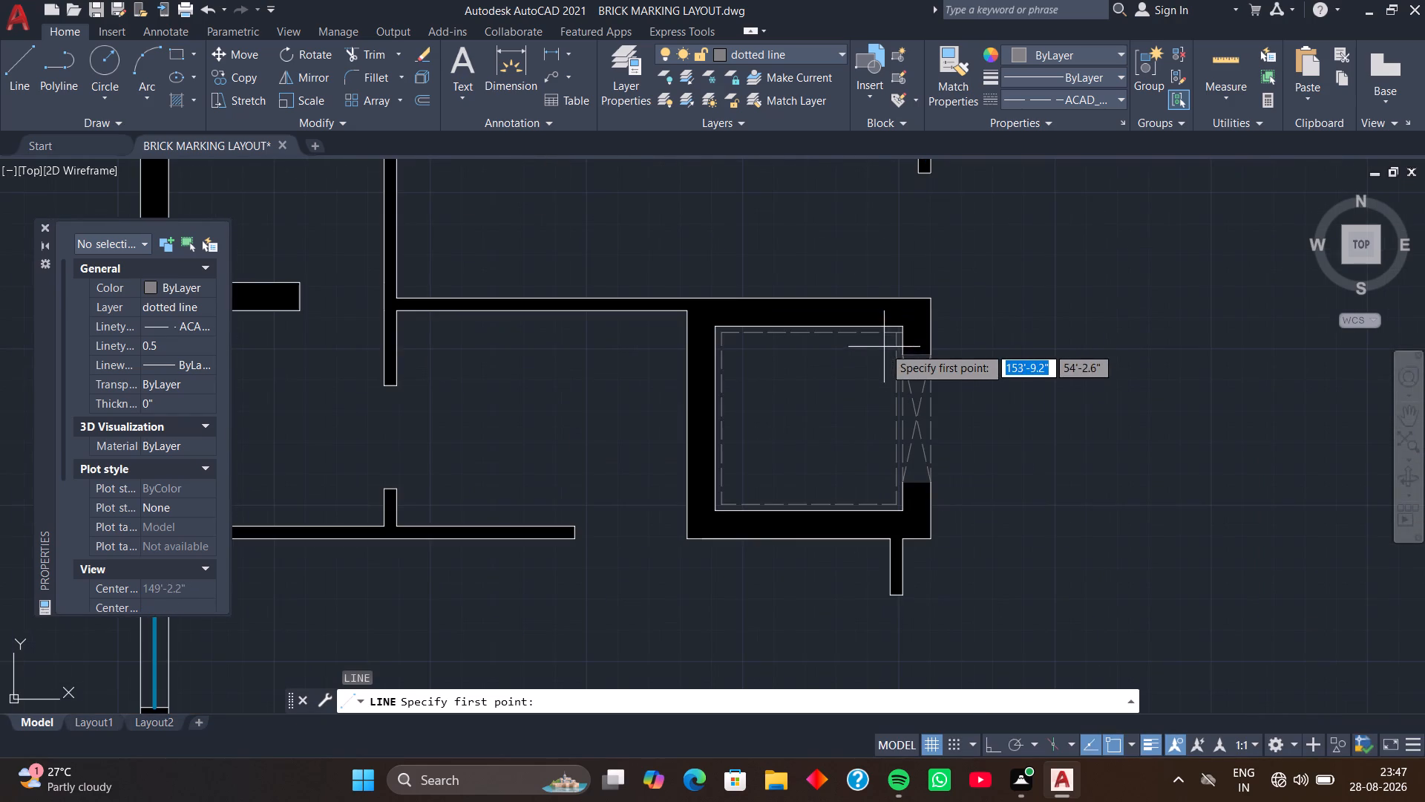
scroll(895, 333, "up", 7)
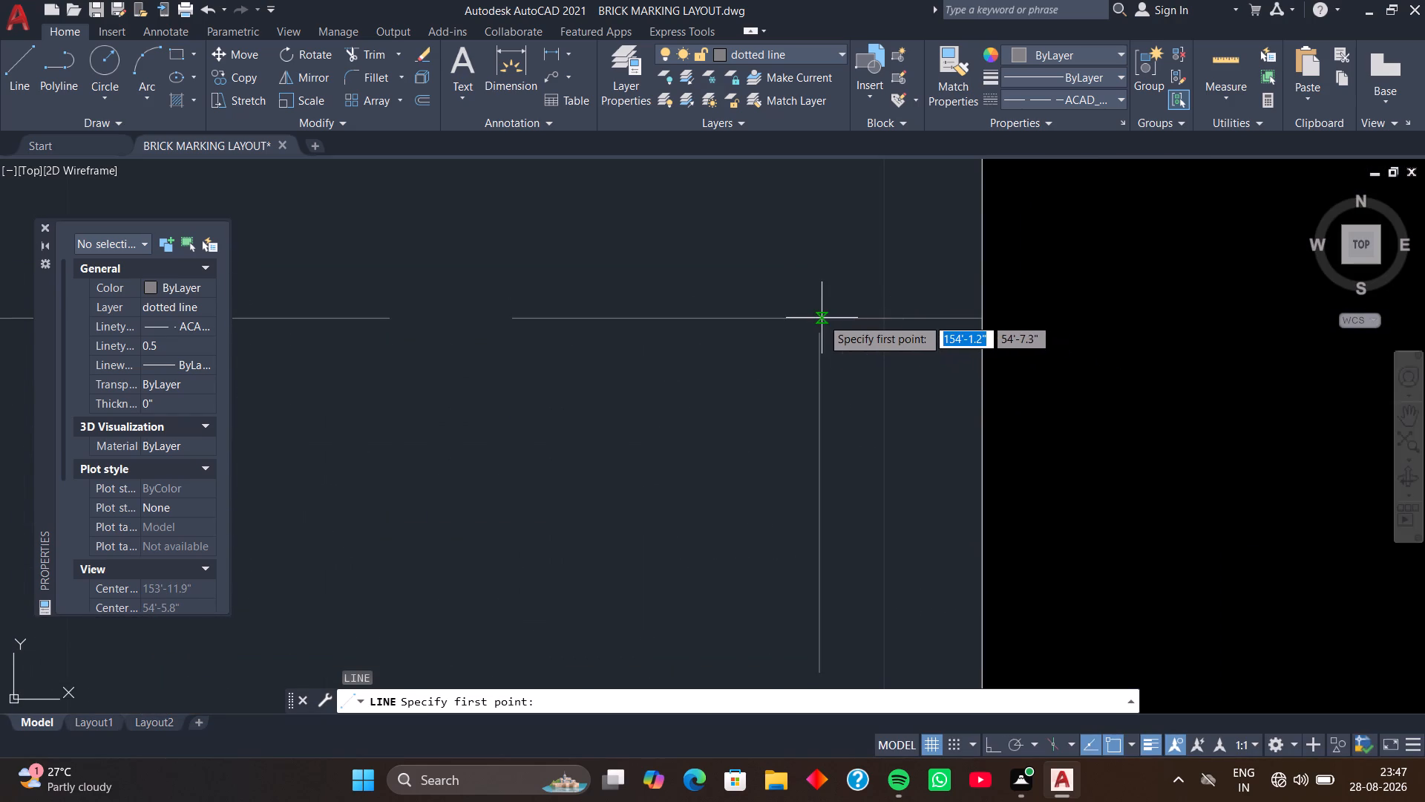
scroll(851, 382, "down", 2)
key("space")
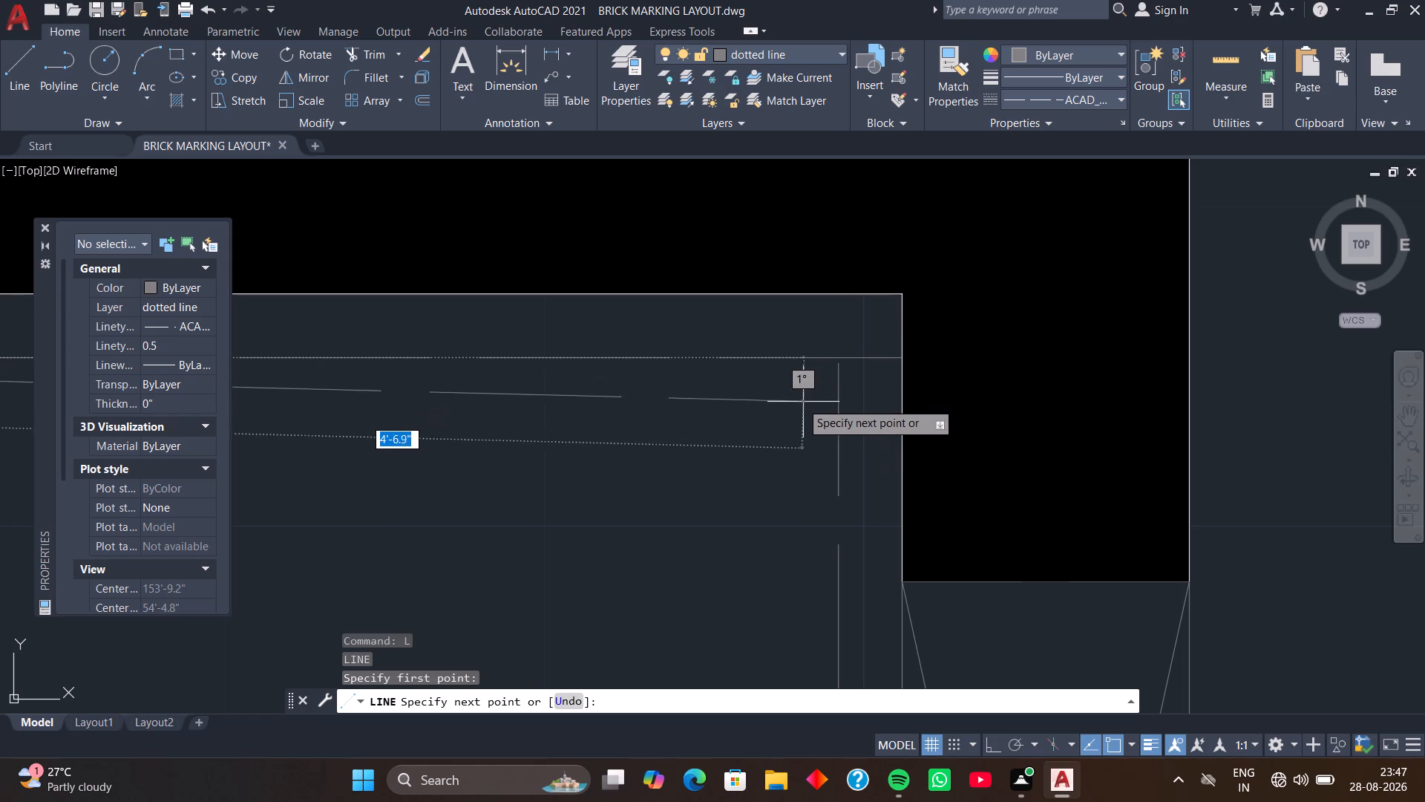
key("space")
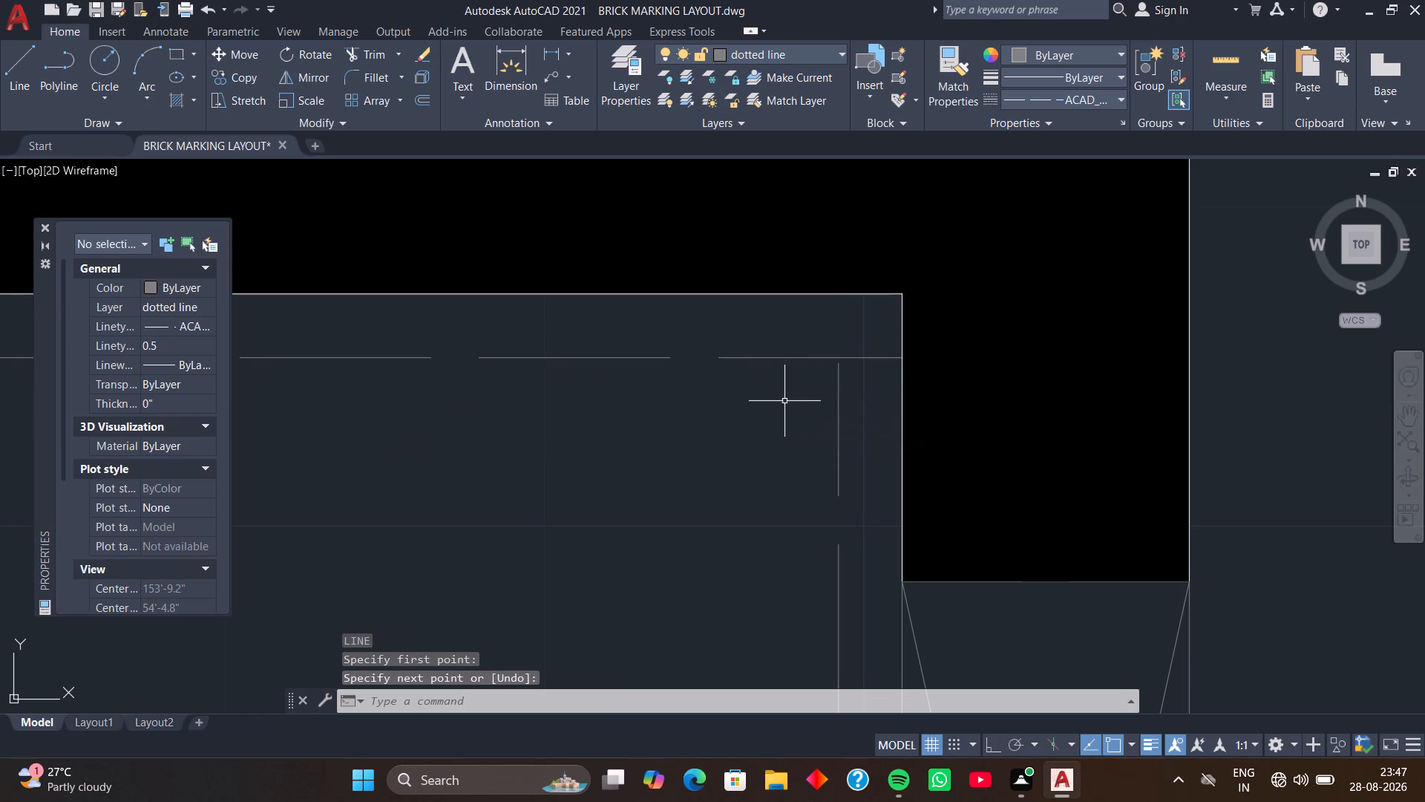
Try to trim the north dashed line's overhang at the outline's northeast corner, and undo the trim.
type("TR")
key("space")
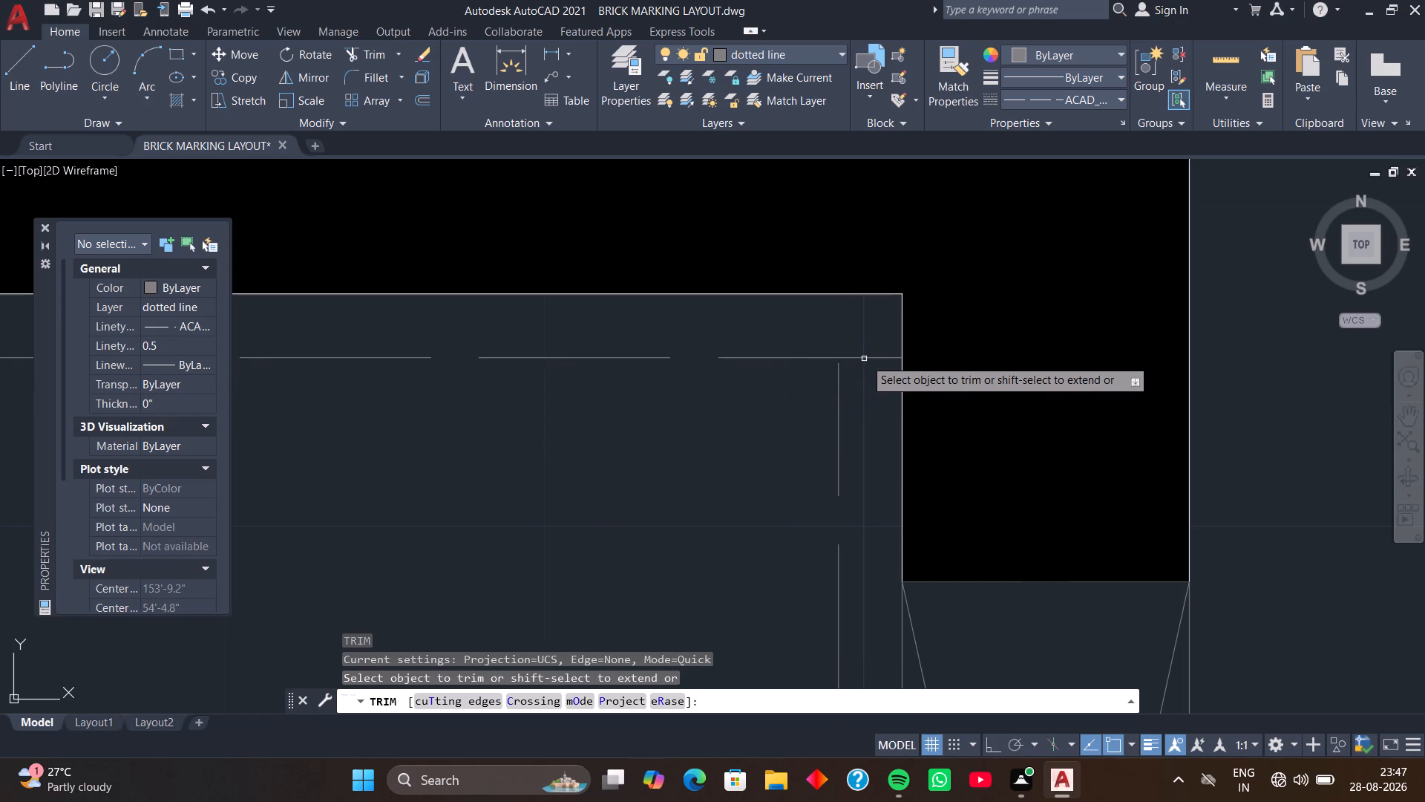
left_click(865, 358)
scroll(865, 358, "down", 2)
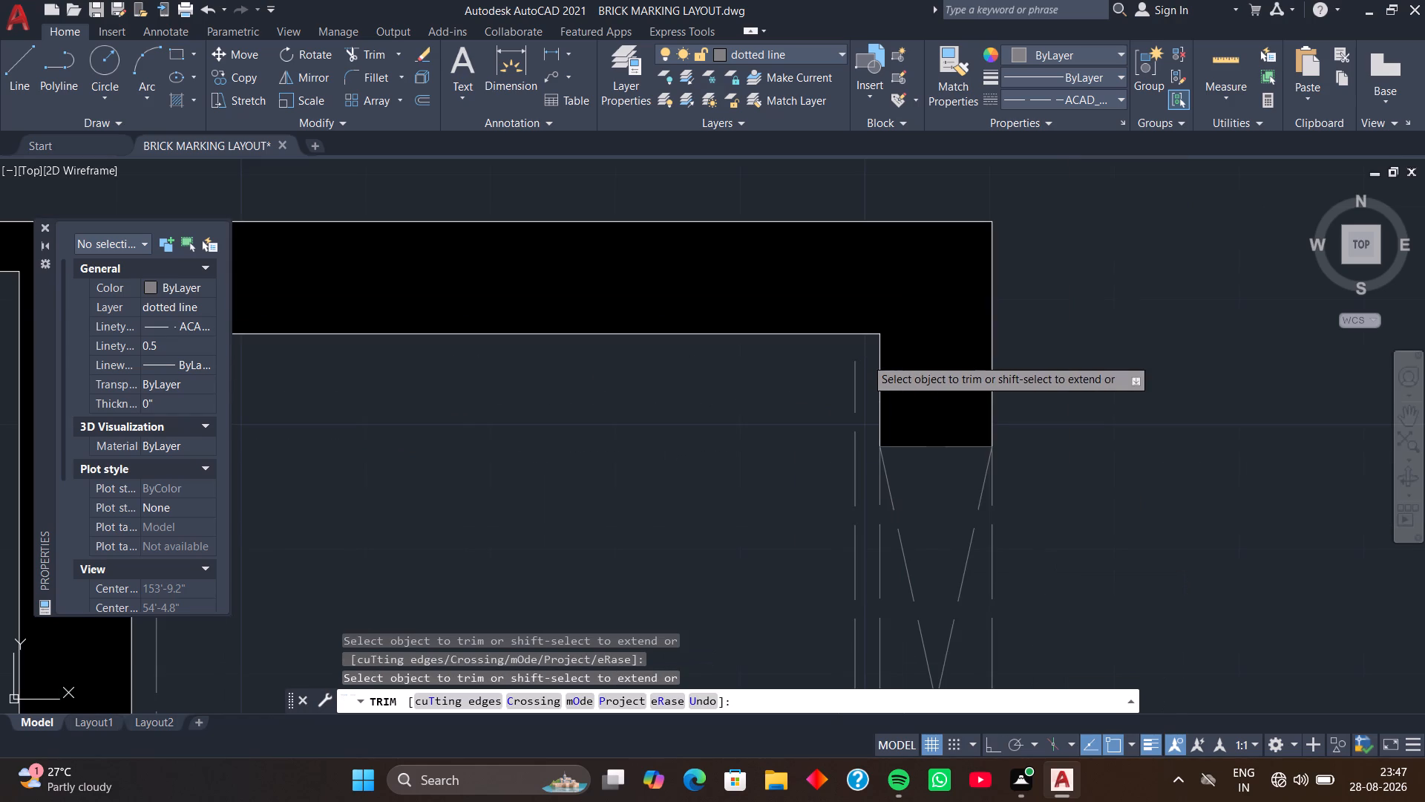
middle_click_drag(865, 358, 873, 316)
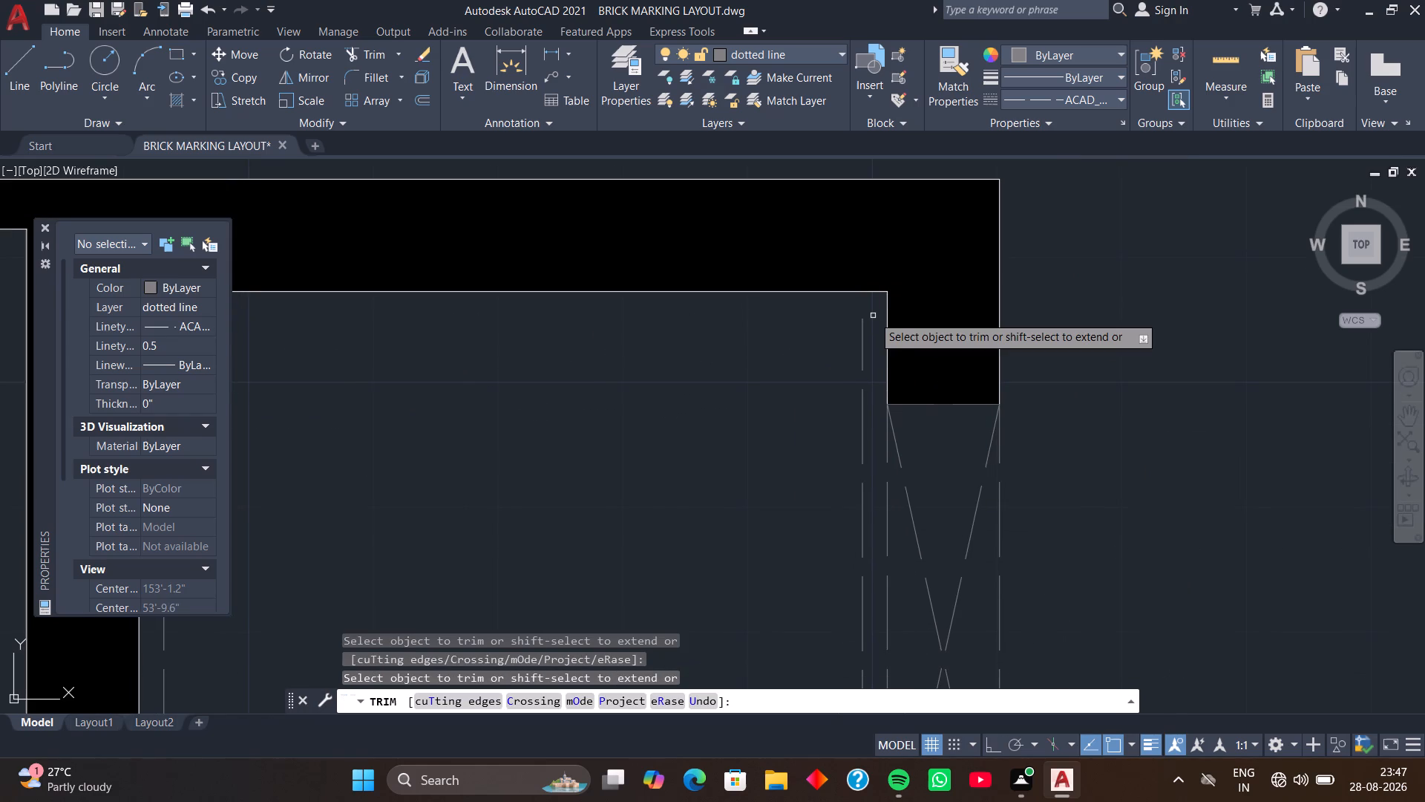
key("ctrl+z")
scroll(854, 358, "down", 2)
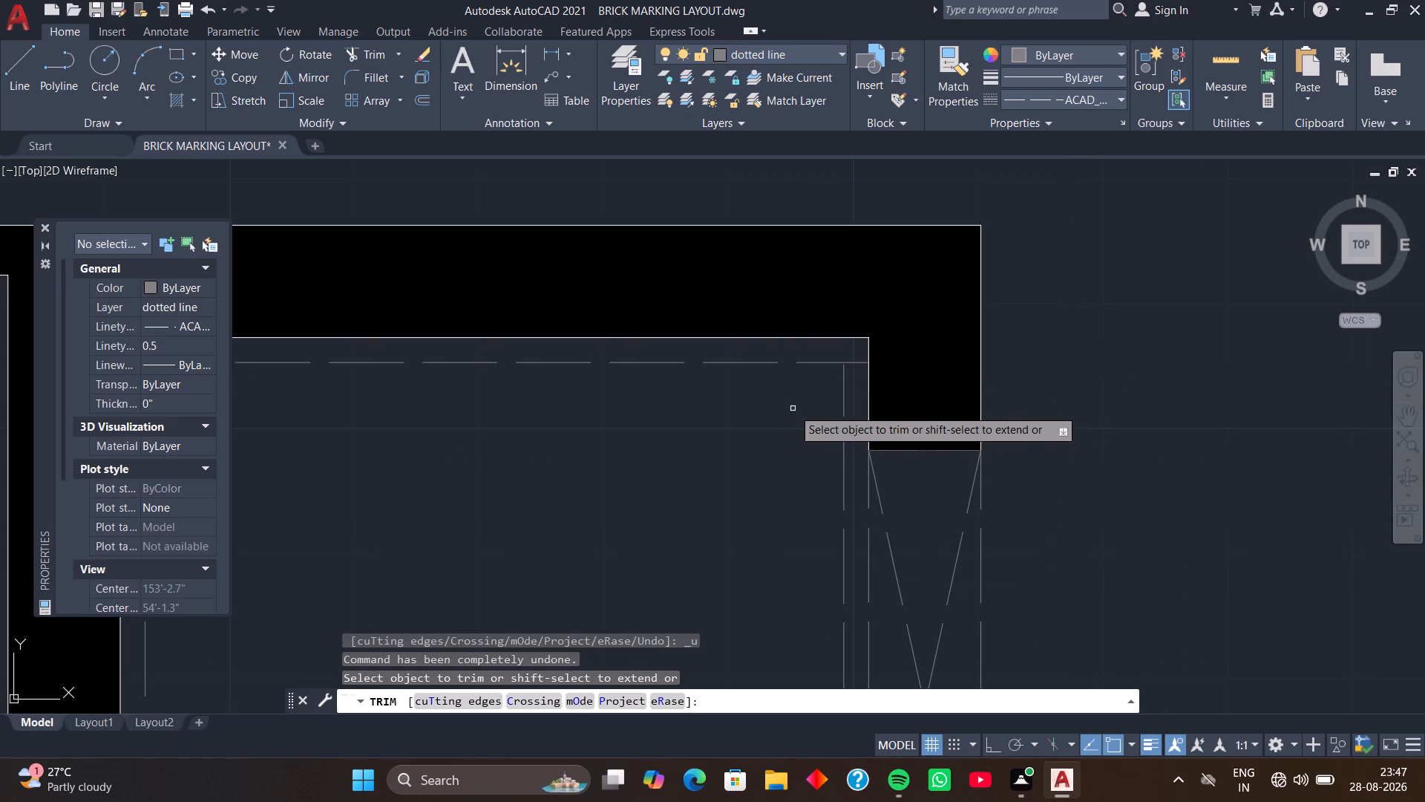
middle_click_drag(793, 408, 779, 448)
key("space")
Close the inner outline's northeast corner by extending the east dashed line to the north one and trimming the north line's overhang.
type("EX")
key("space")
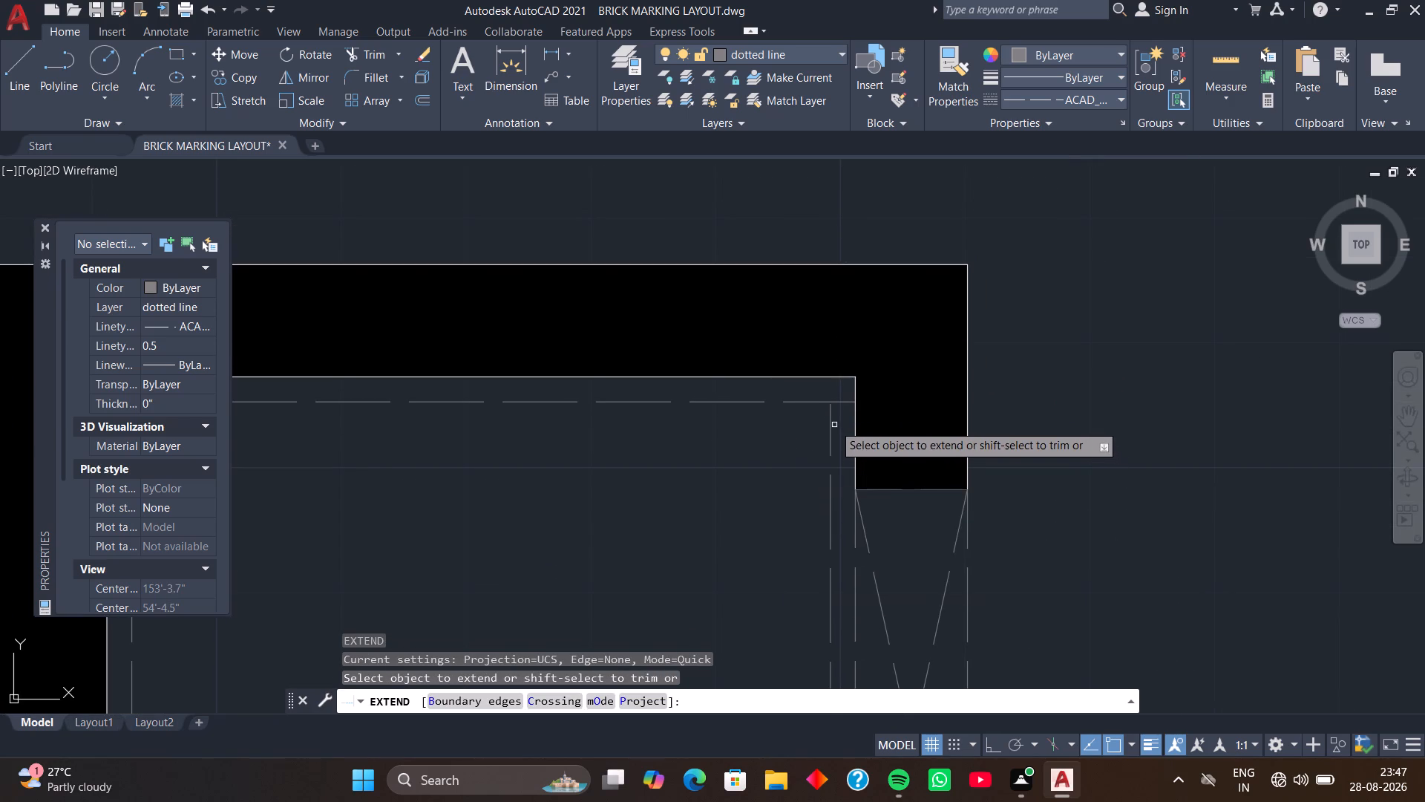
left_click(831, 420)
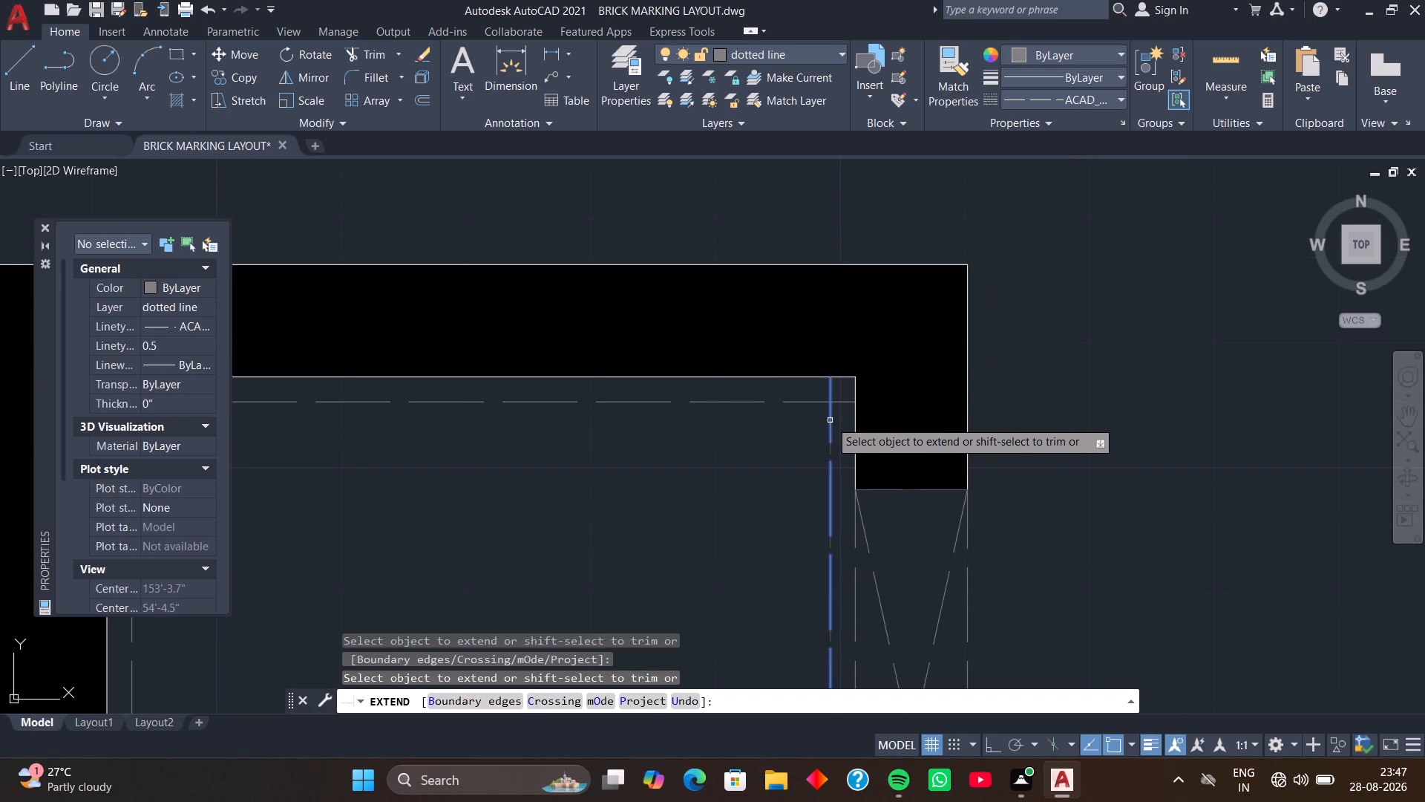
key("space")
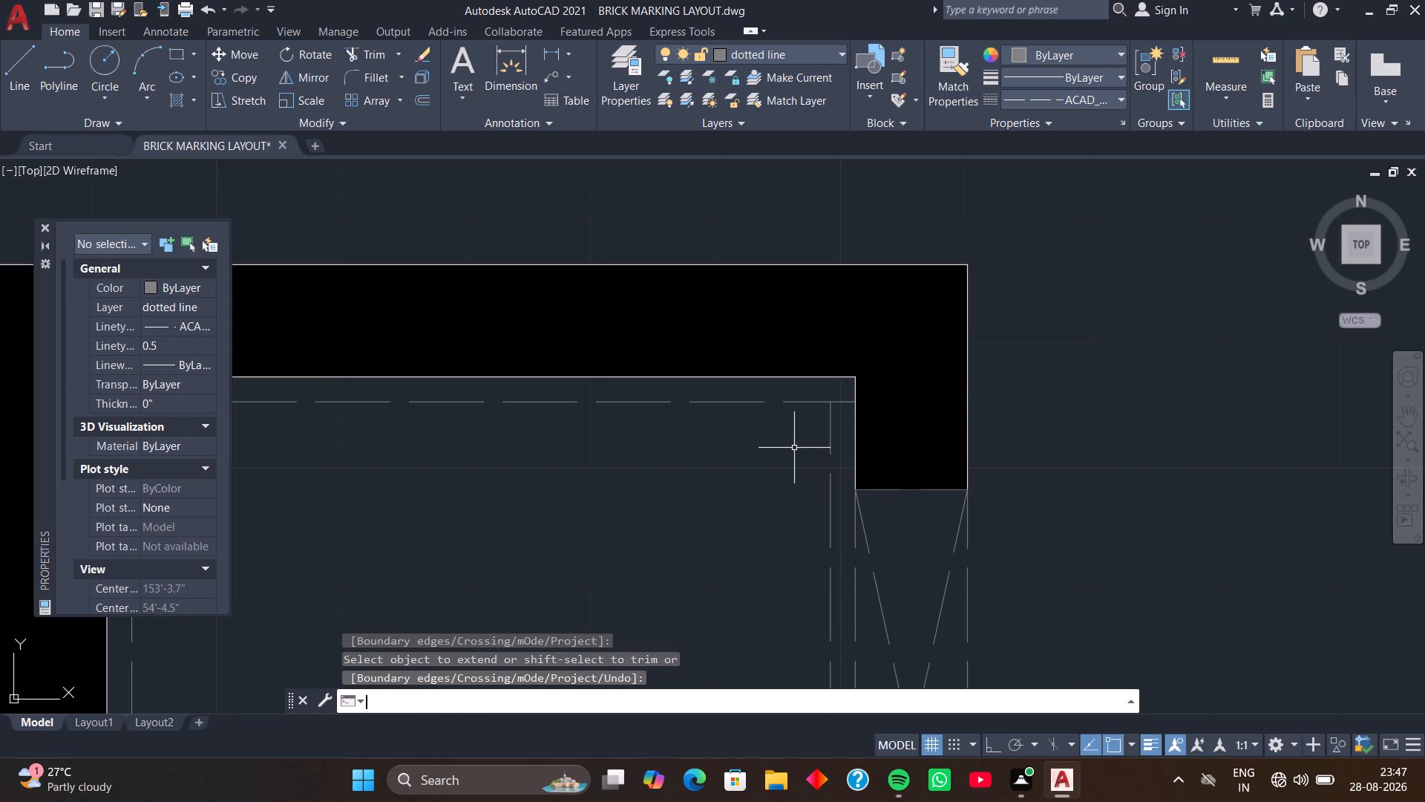
type("TR")
key("space")
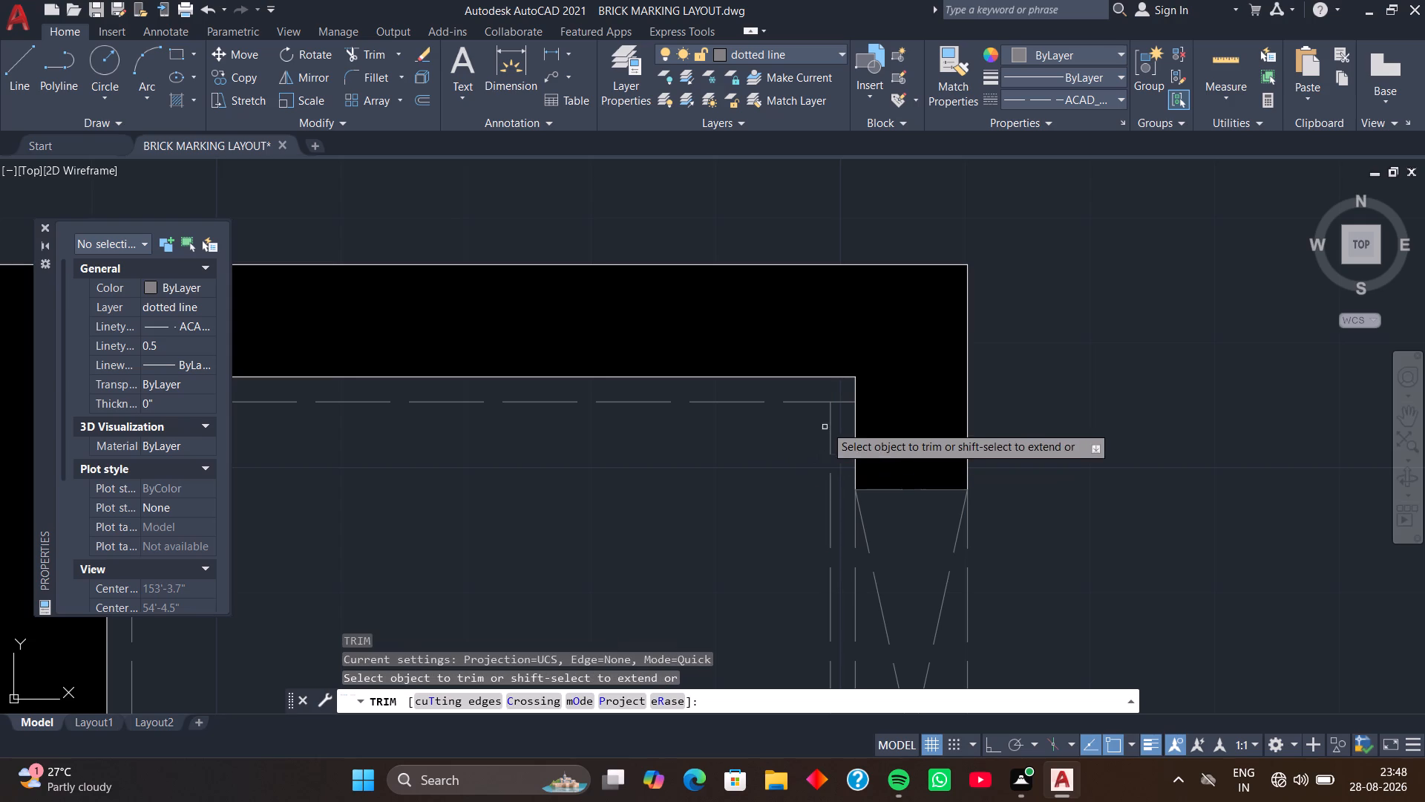
left_click(845, 400)
middle_click_drag(779, 437, 816, 434)
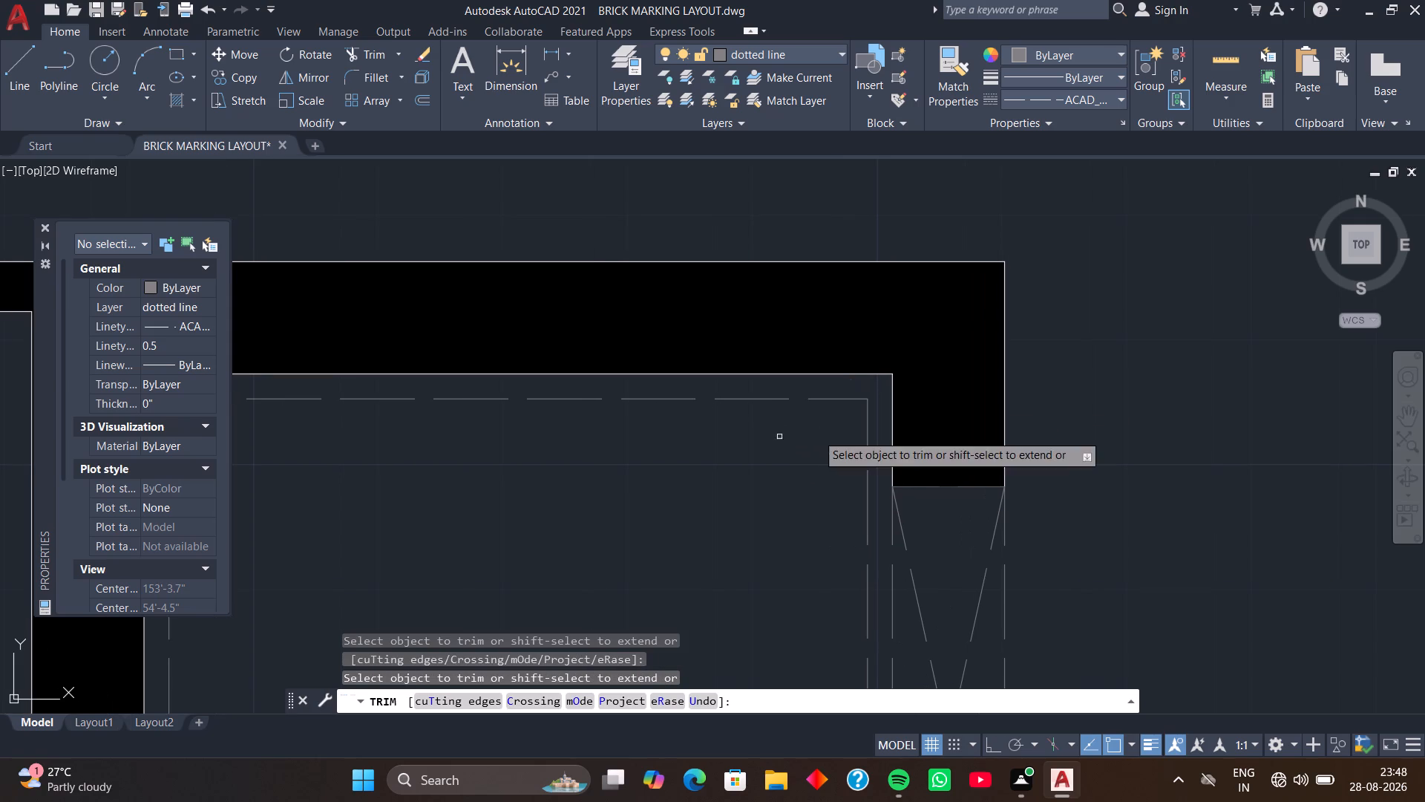
key("space")
Draw a dashed diagonal line across the shaft from the inner outline's northeast corner to its southwest corner.
type("L")
key("space")
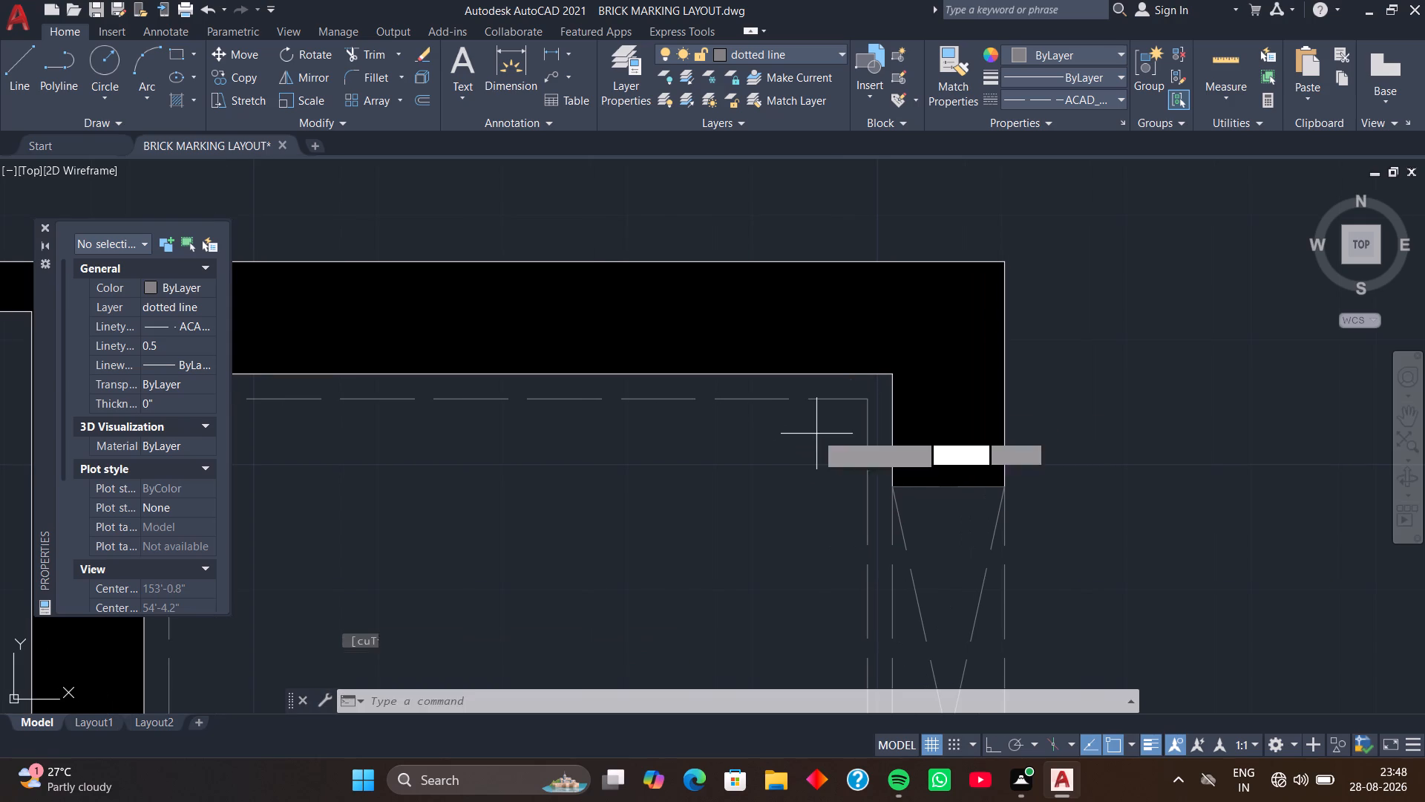
left_click(863, 402)
scroll(693, 520, "down", 3)
middle_click_drag(687, 532, 842, 360)
scroll(738, 503, "up", 3)
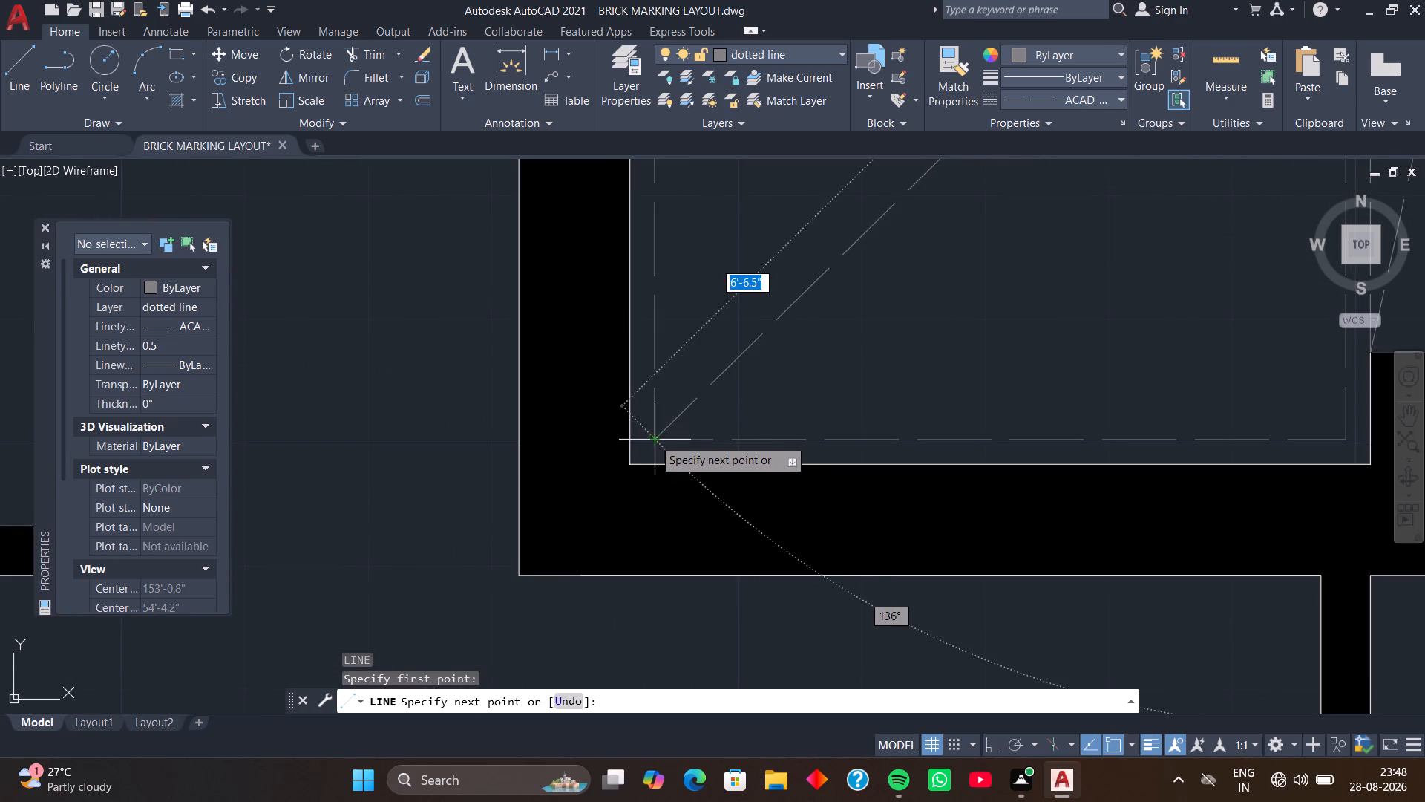
left_click(654, 437)
key("space")
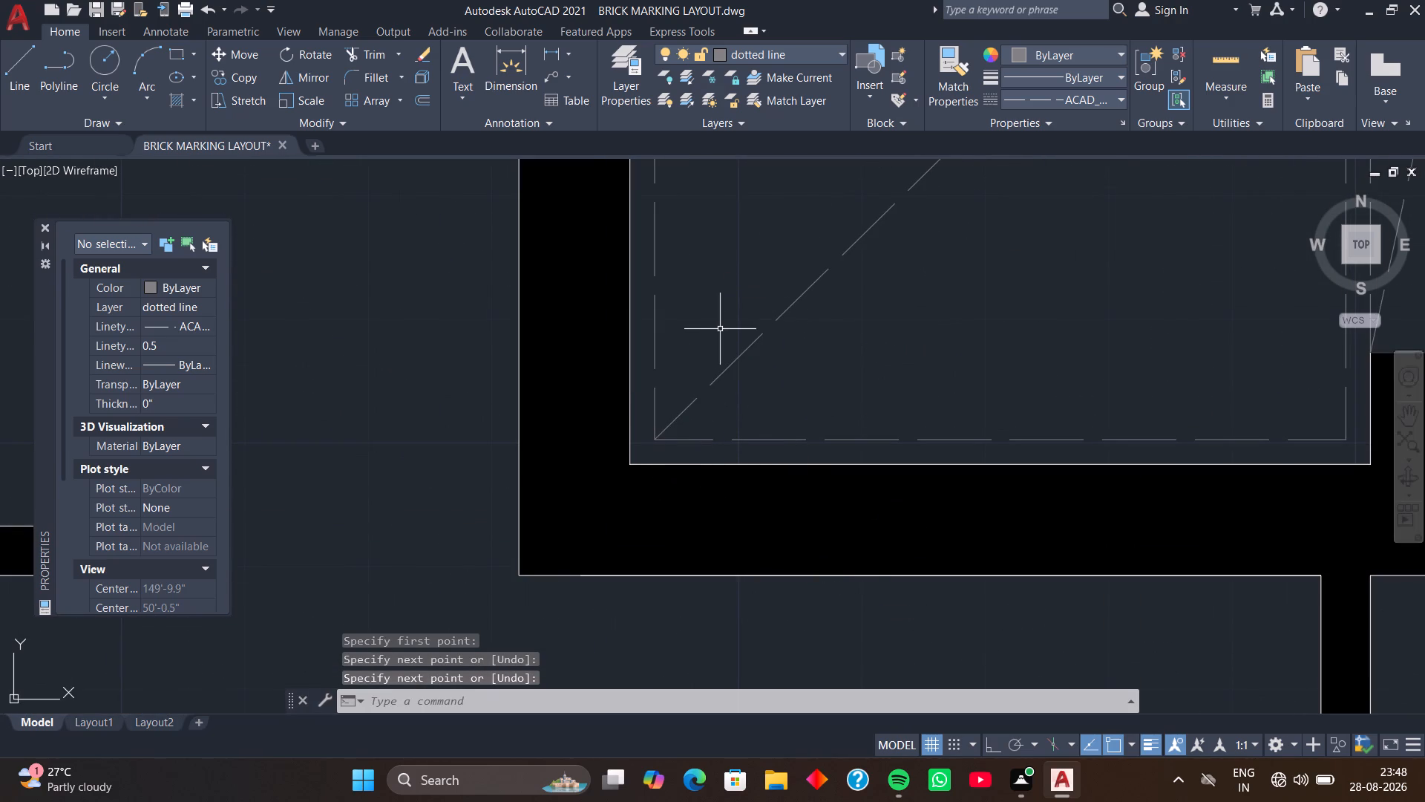
Draw the crossing dashed diagonal line from the inner outline's northwest corner to its southeast corner.
scroll(720, 328, "down", 1)
middle_click_drag(720, 311, 737, 440)
key("space")
middle_click_drag(739, 298, 745, 412)
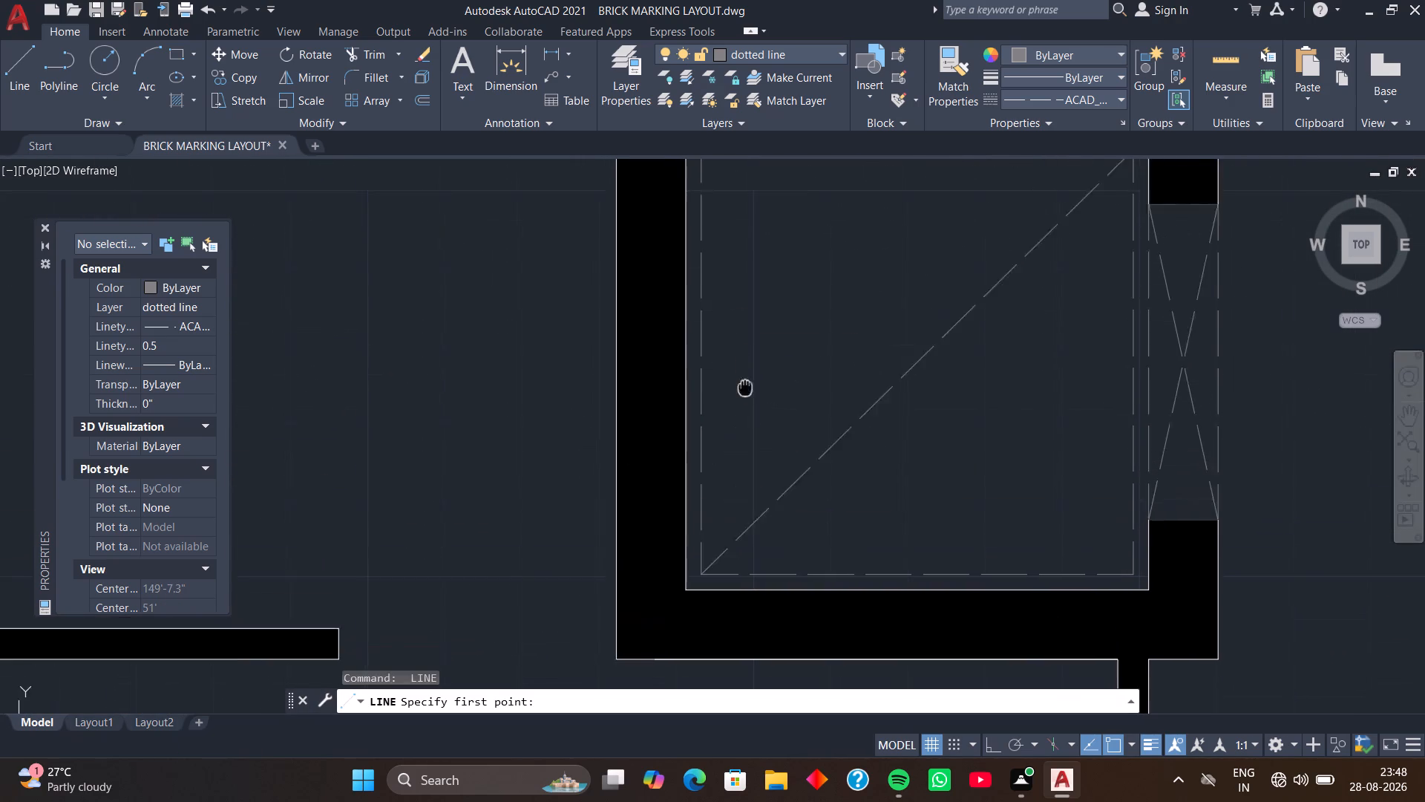
middle_click_drag(745, 412, 748, 478)
left_click(702, 280)
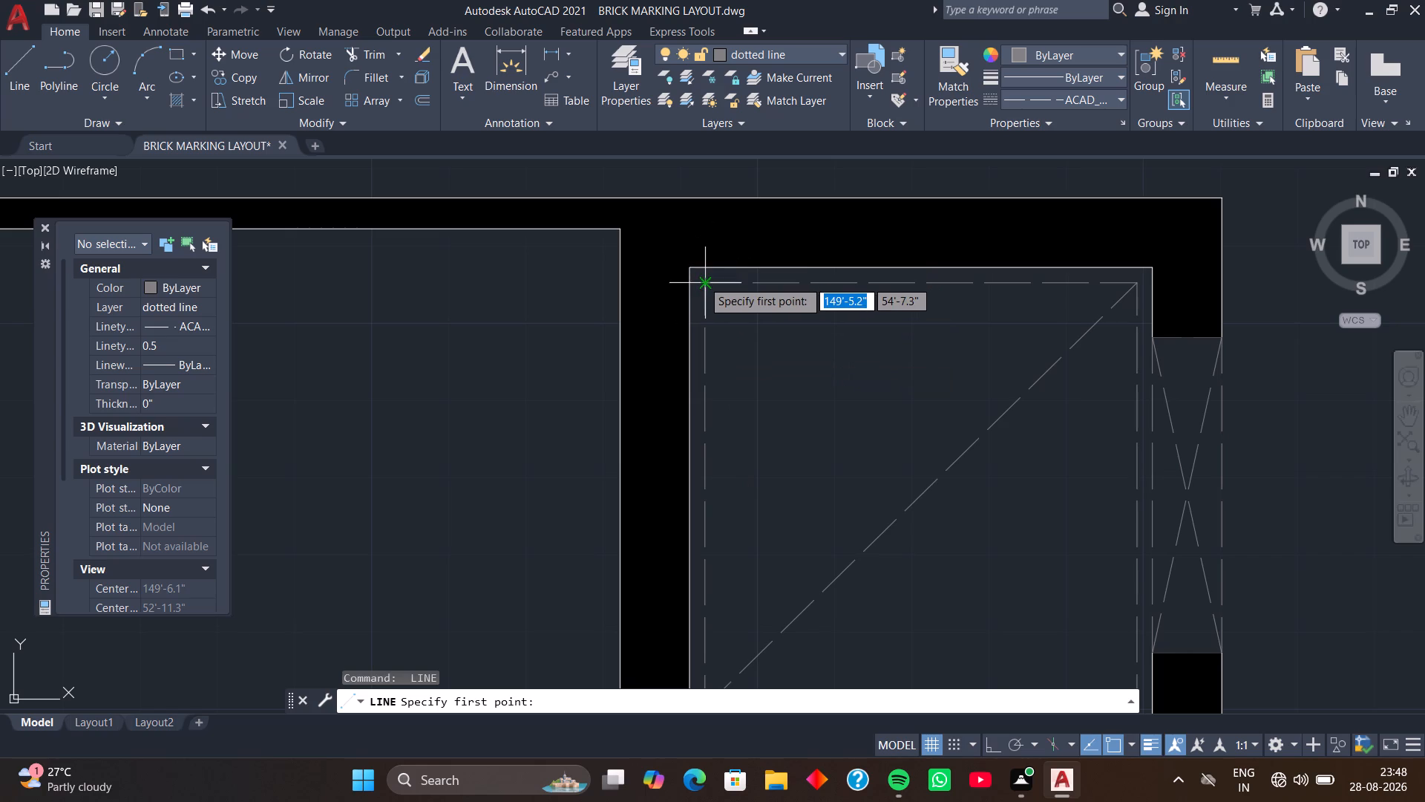
scroll(813, 412, "down", 2)
middle_click_drag(819, 422, 672, 325)
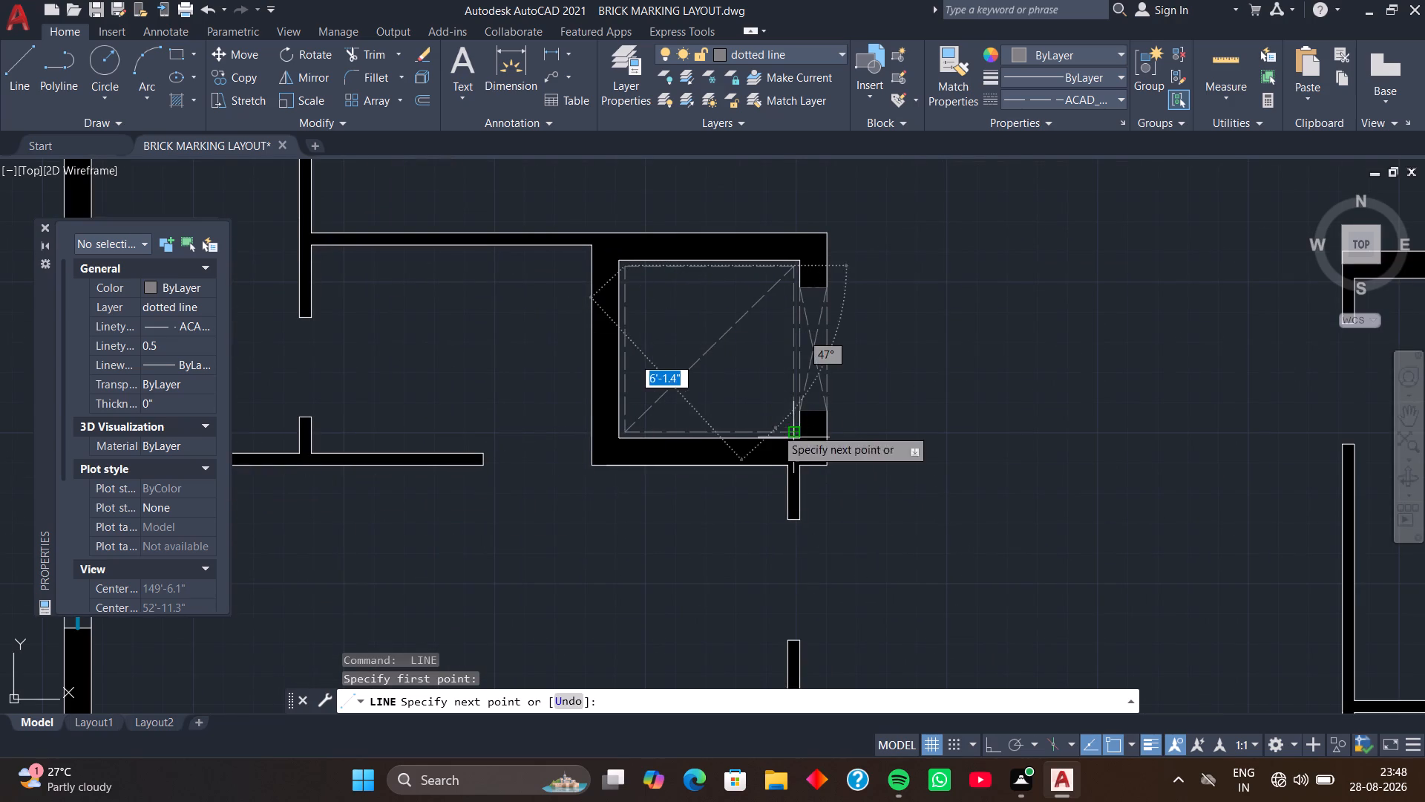
scroll(795, 438, "up", 3)
left_click(784, 421)
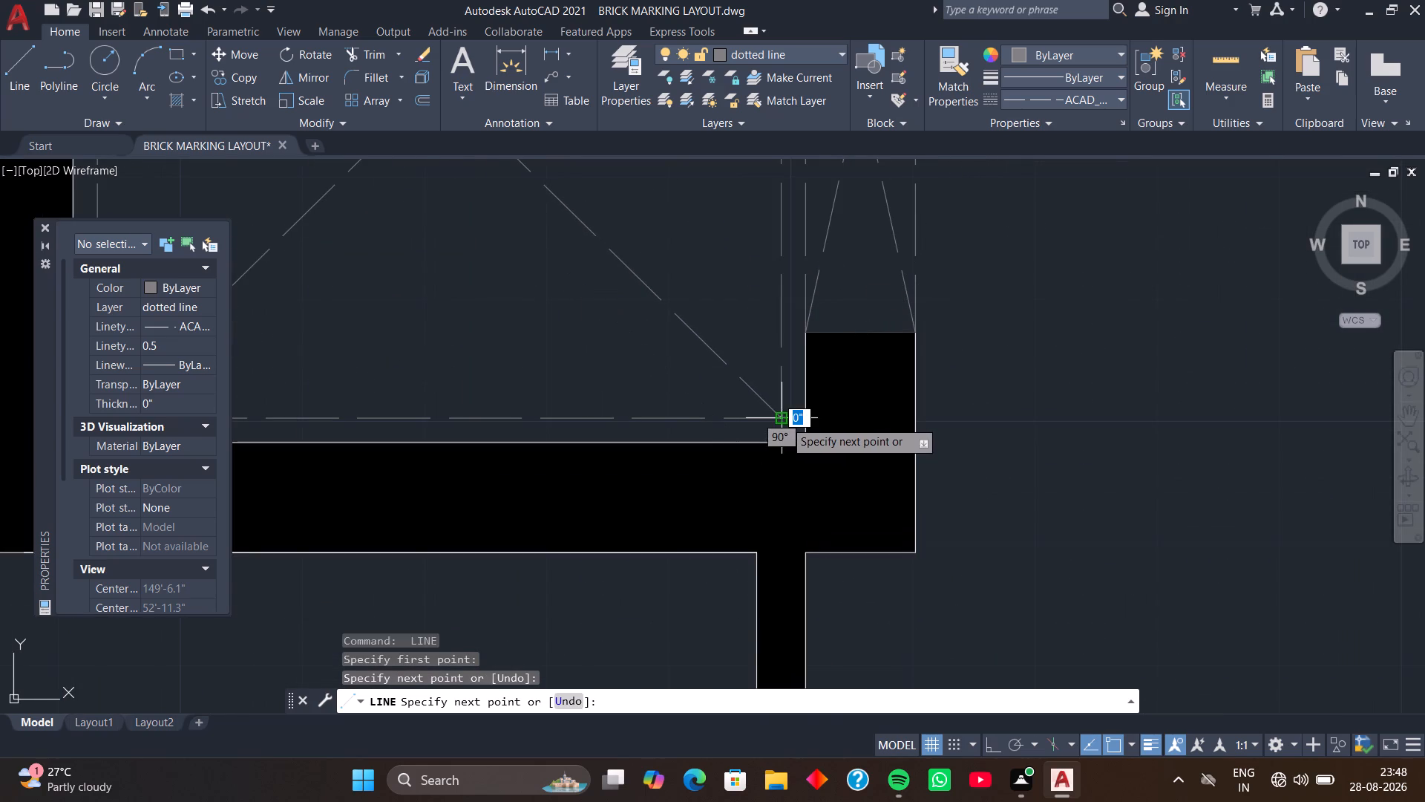
key("space")
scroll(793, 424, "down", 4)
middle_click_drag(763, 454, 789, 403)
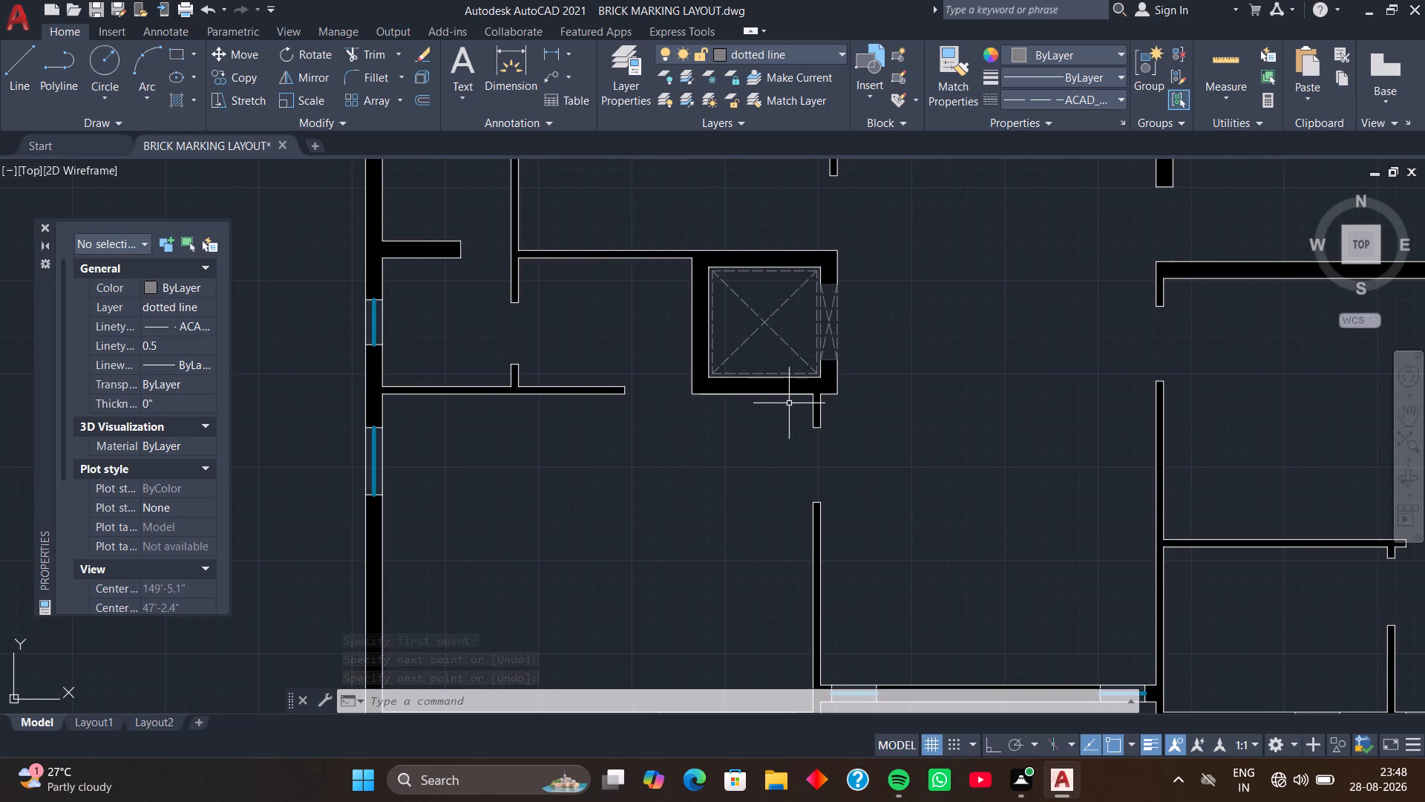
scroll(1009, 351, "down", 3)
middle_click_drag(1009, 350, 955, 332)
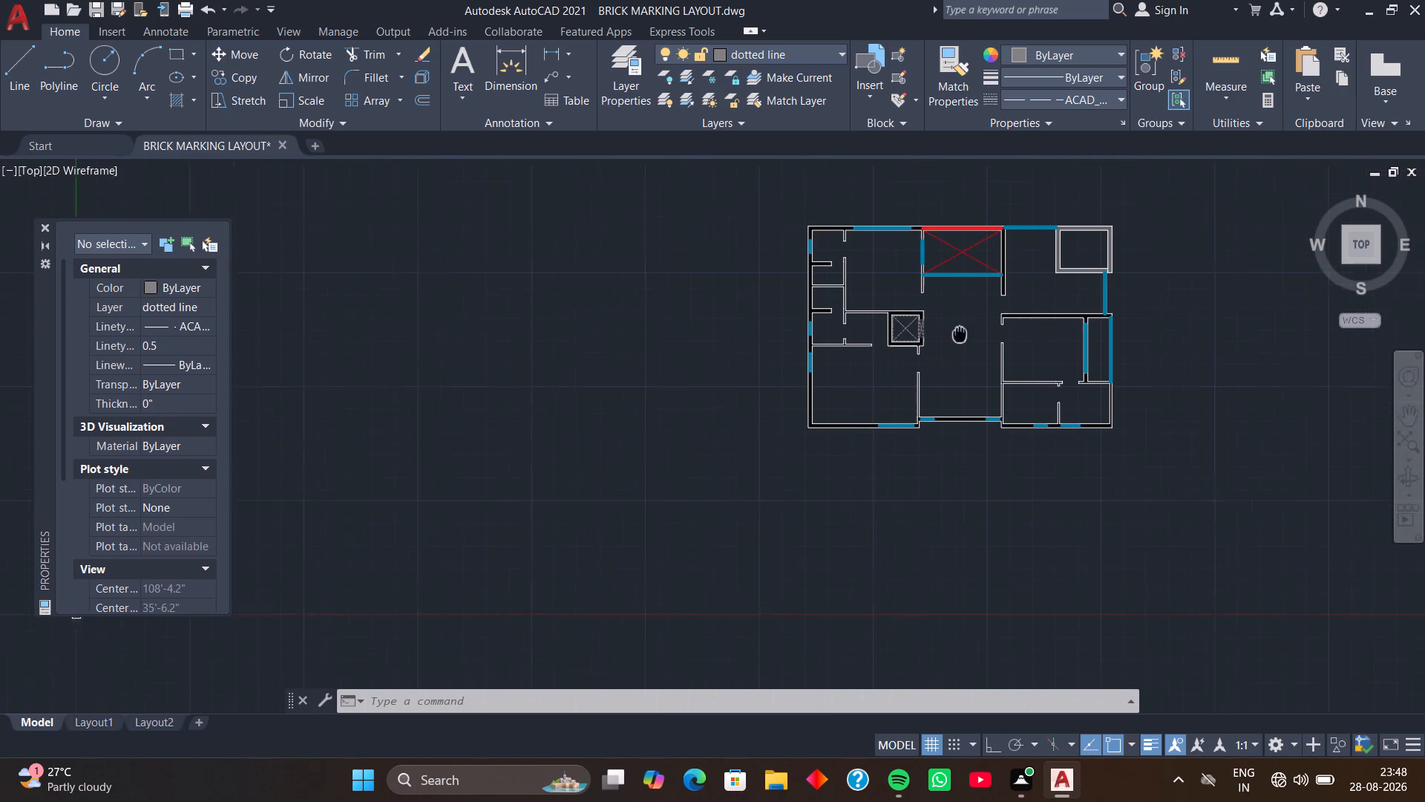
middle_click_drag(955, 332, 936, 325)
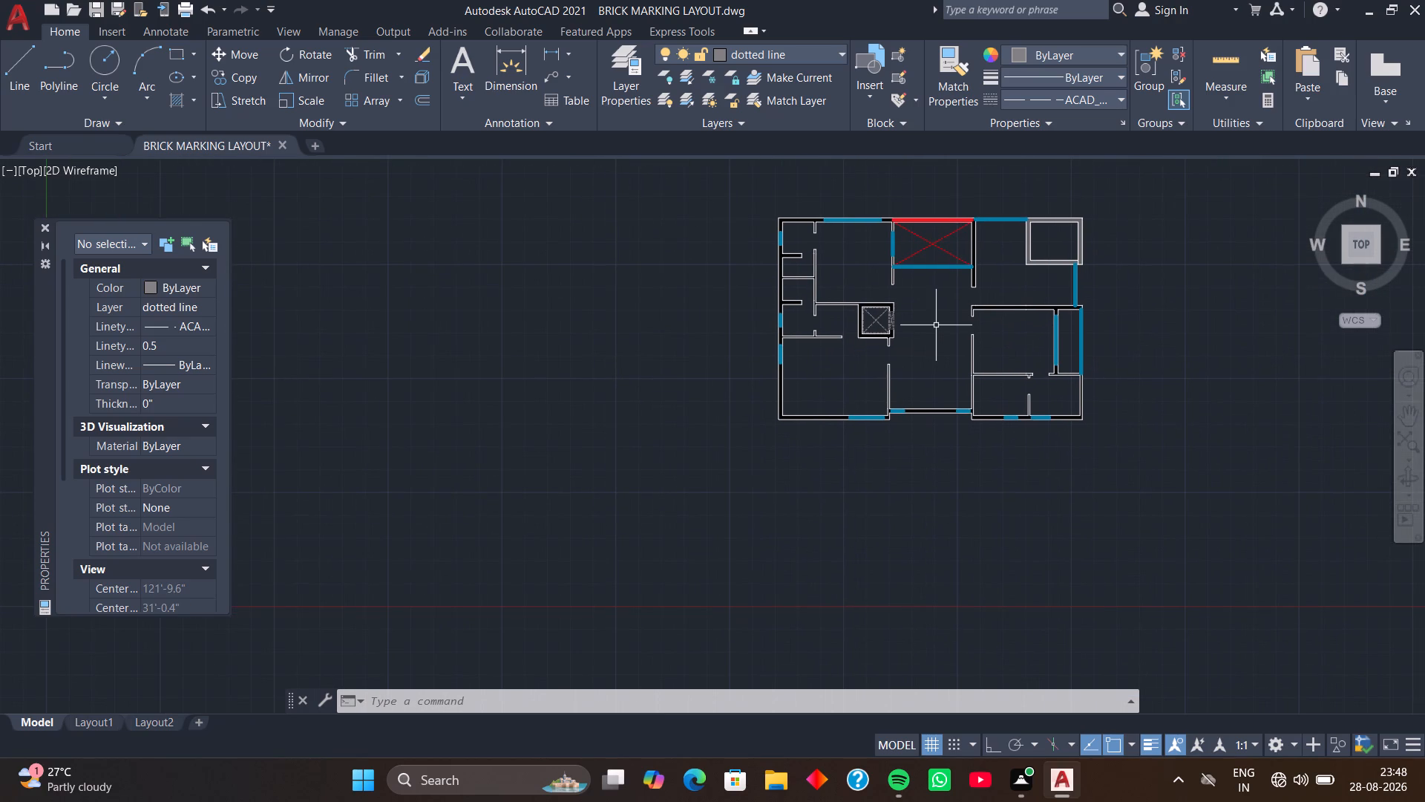